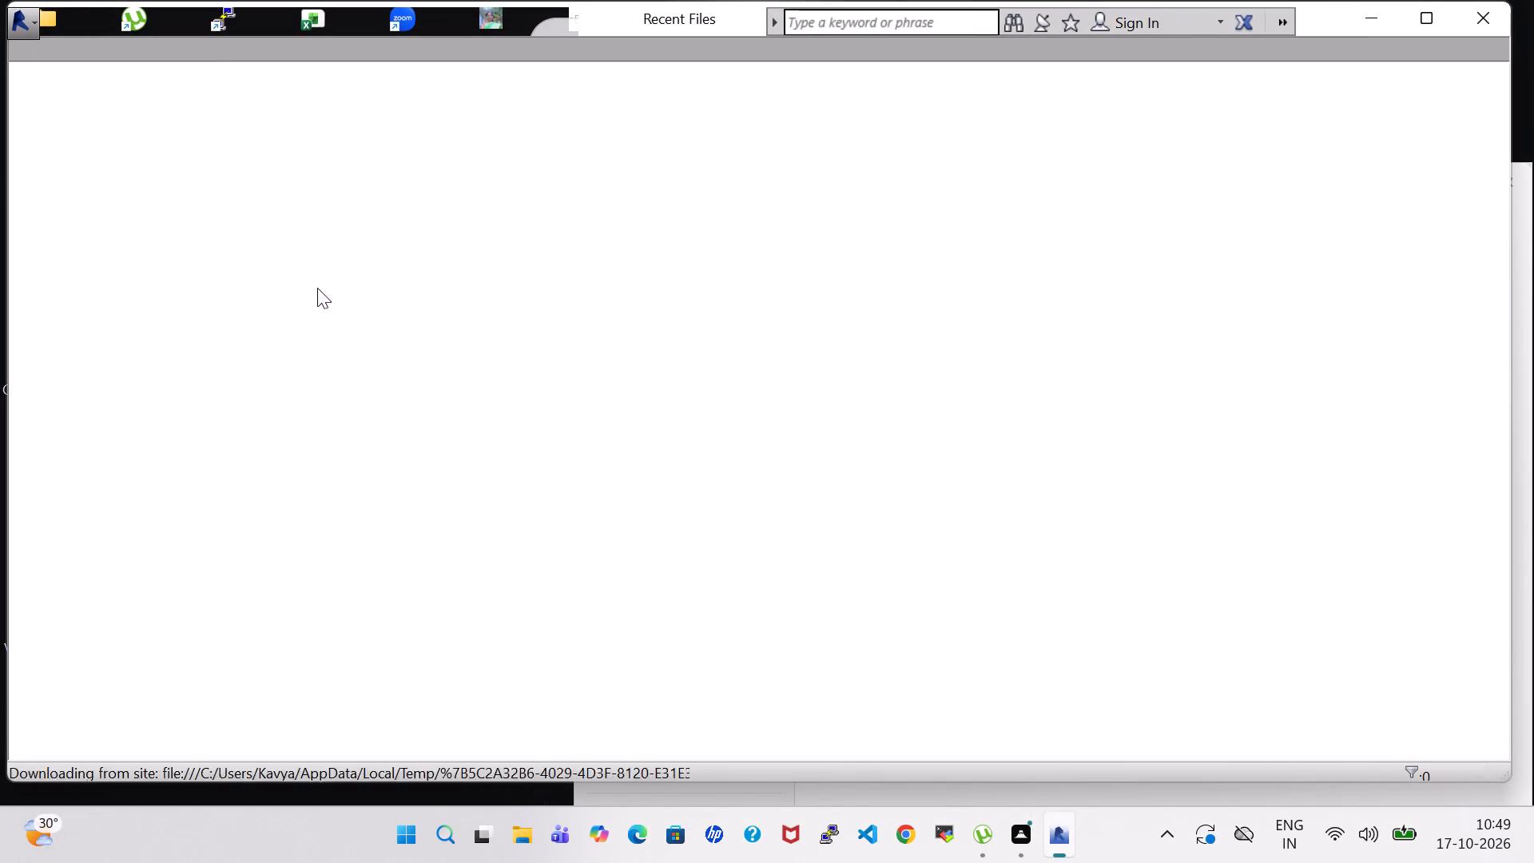
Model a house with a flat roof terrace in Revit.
Create a new project from the Architectural Template.
click(157, 193)
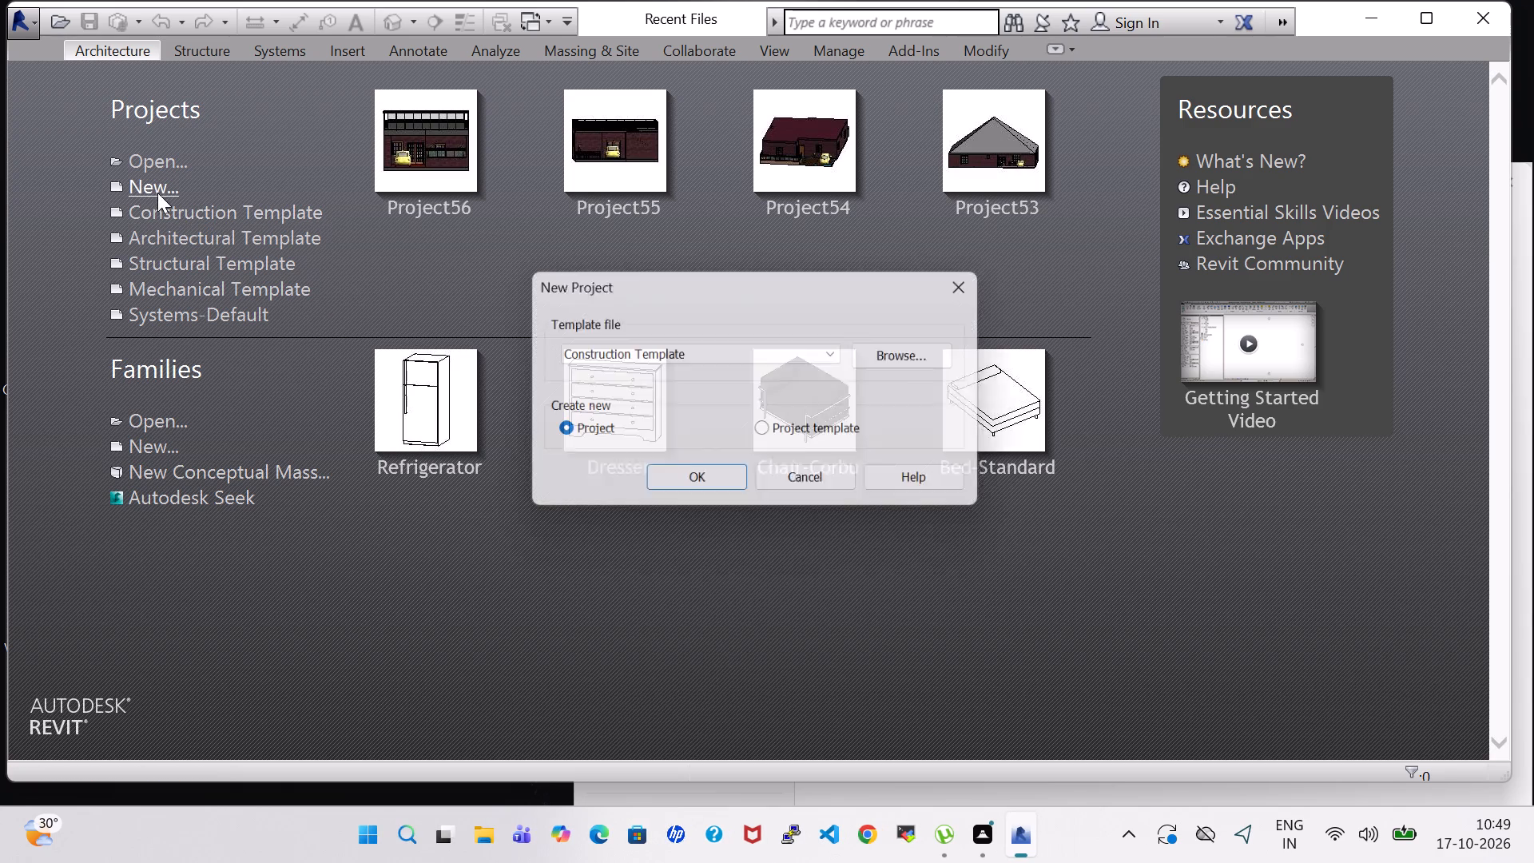
click(739, 356)
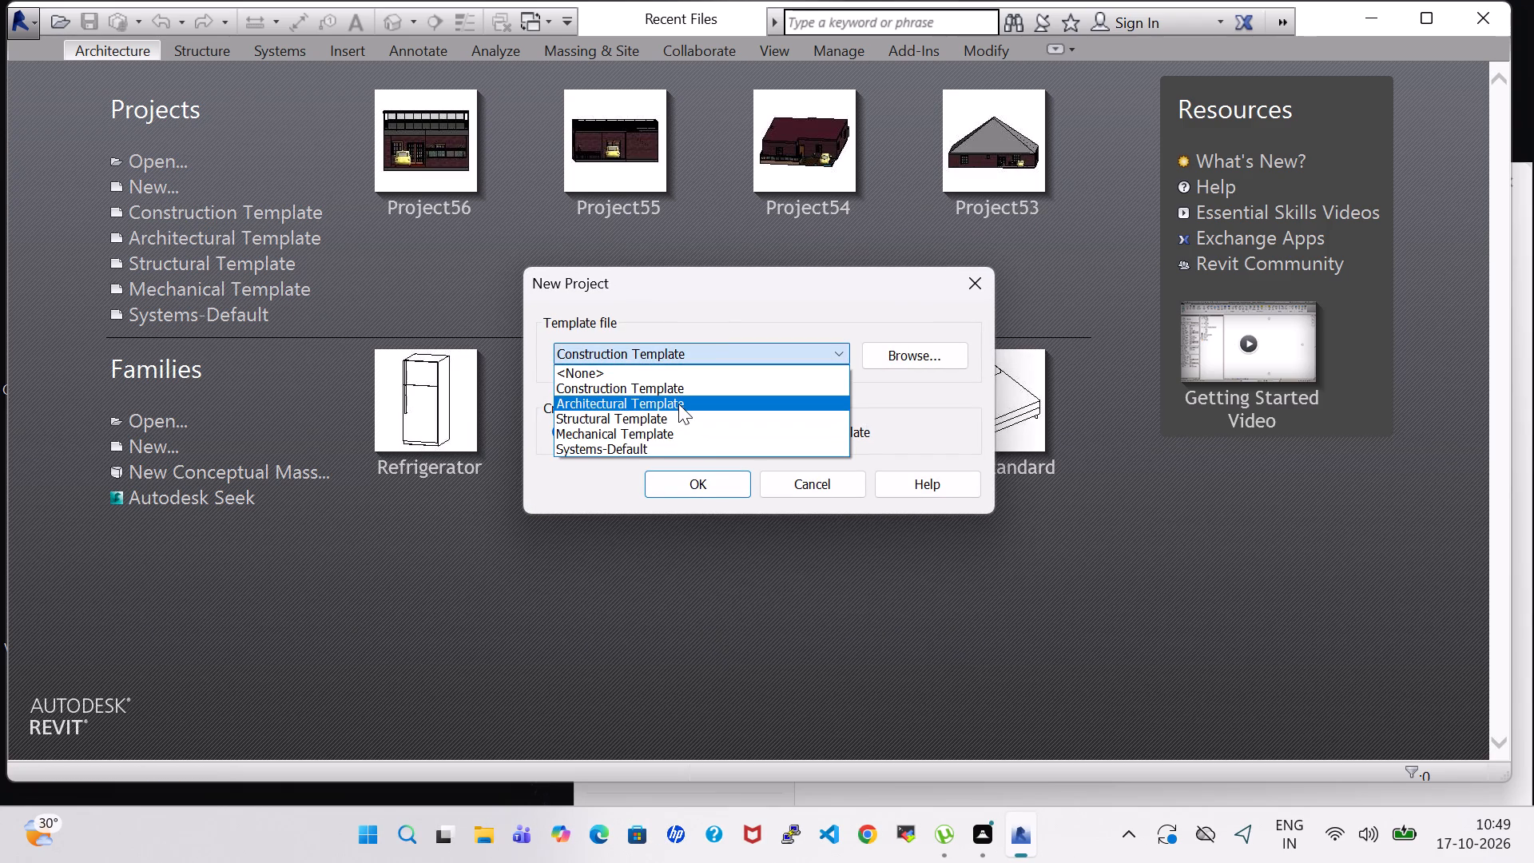
click(678, 404)
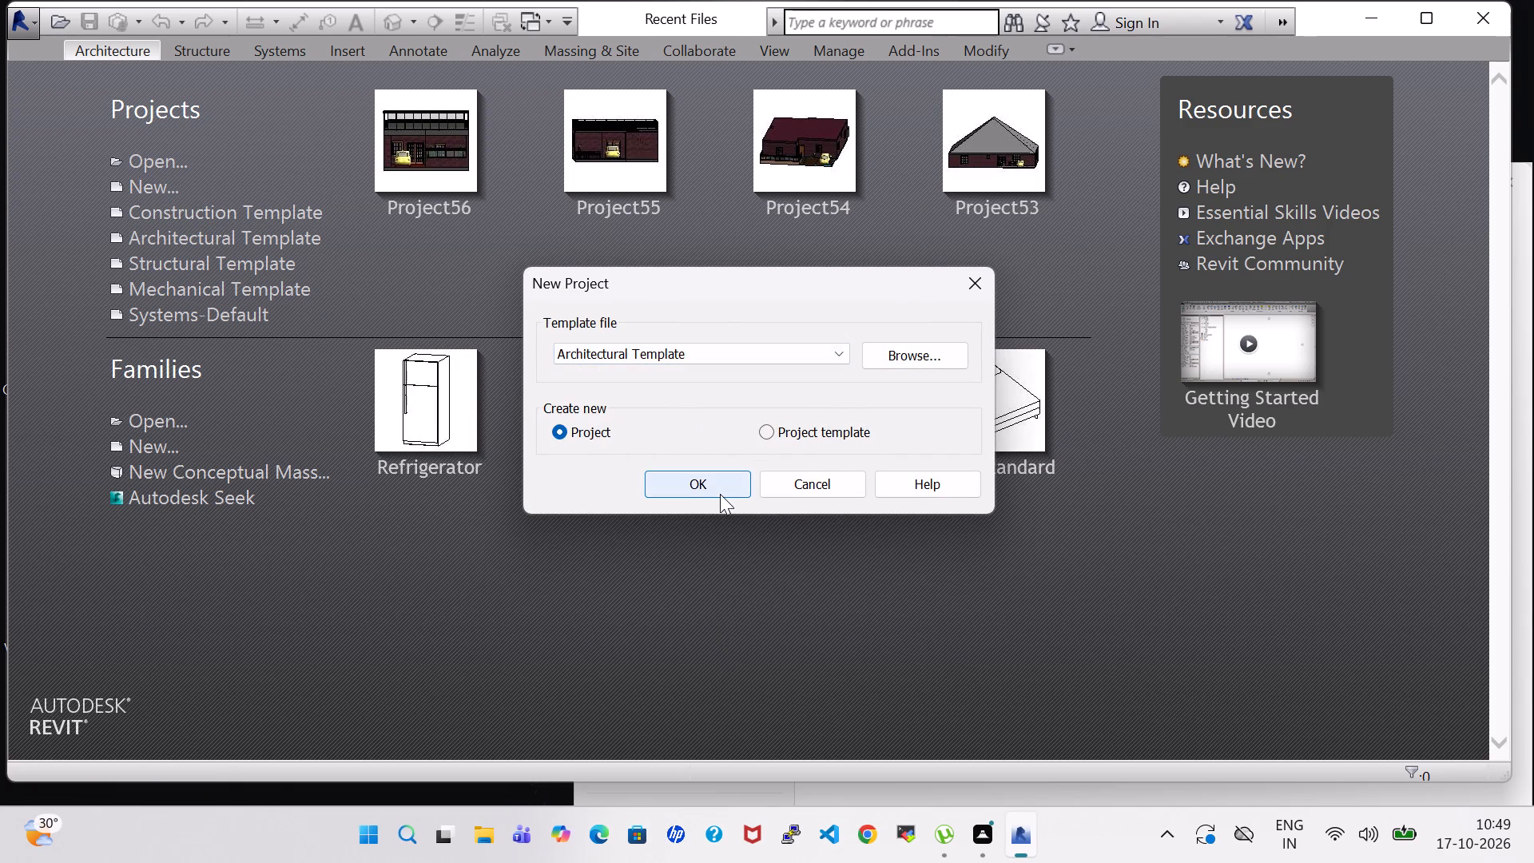
click(720, 494)
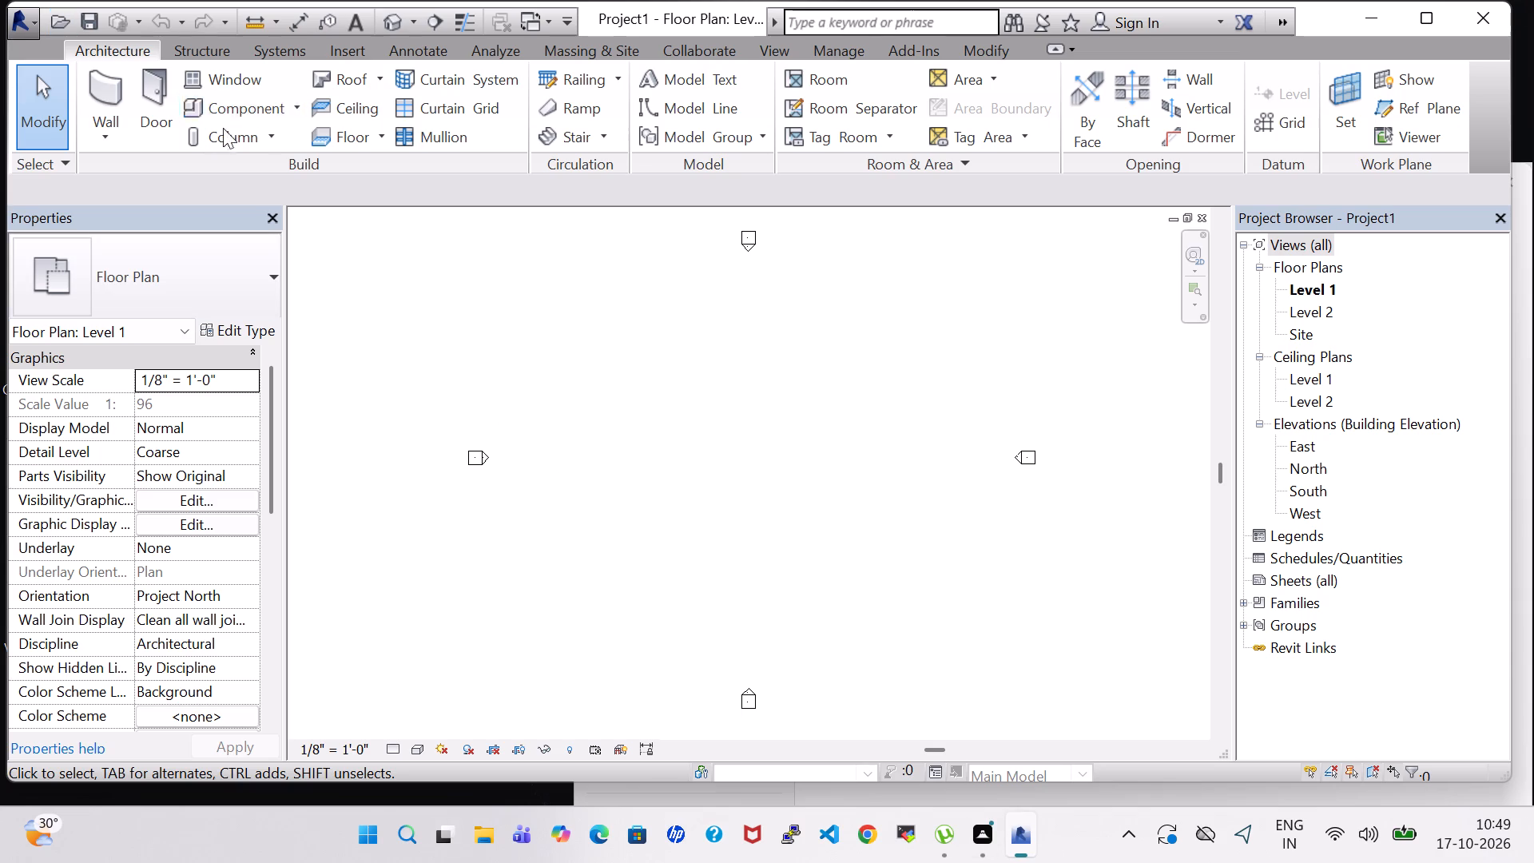
Draw a closed rectangle of Generic - 8" walls, 10' high, about 52' wide and 60' long, between the elevation markers.
click(93, 78)
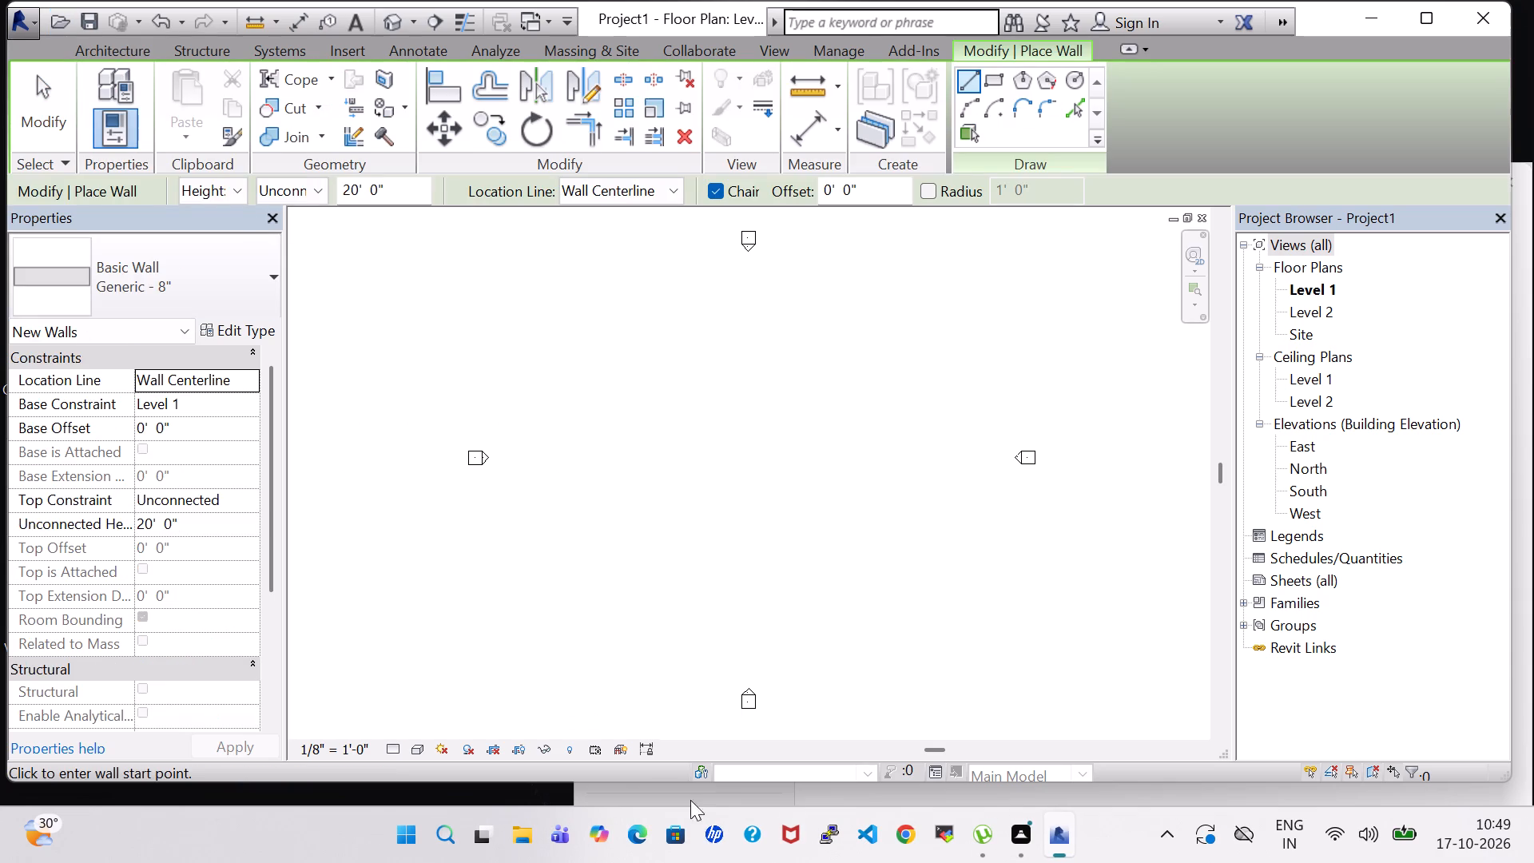
scroll(686, 516, up, 1)
click(354, 193)
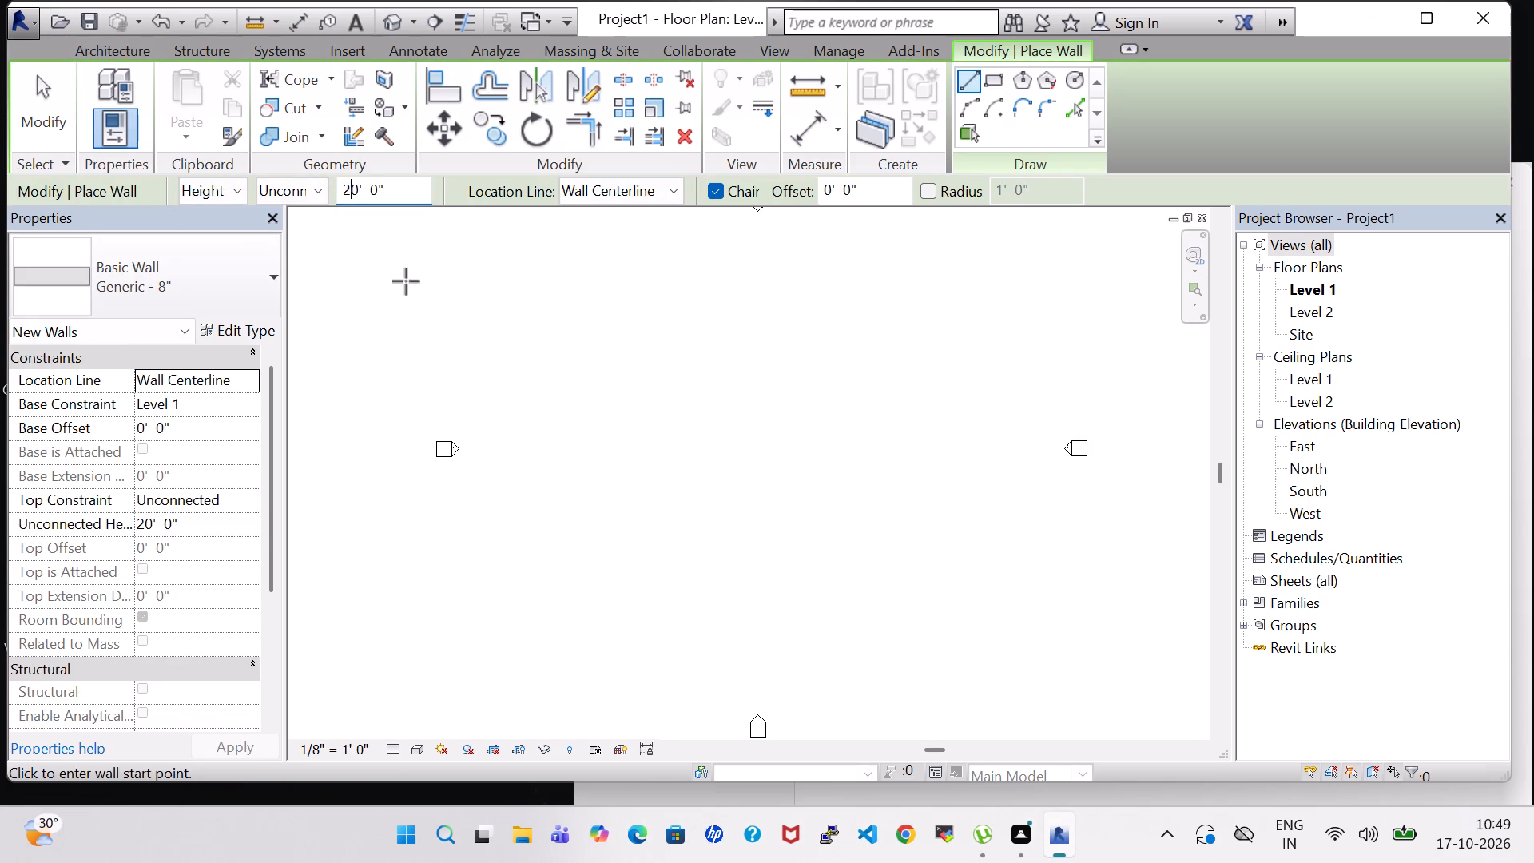
key(BackSpace)
key(1)
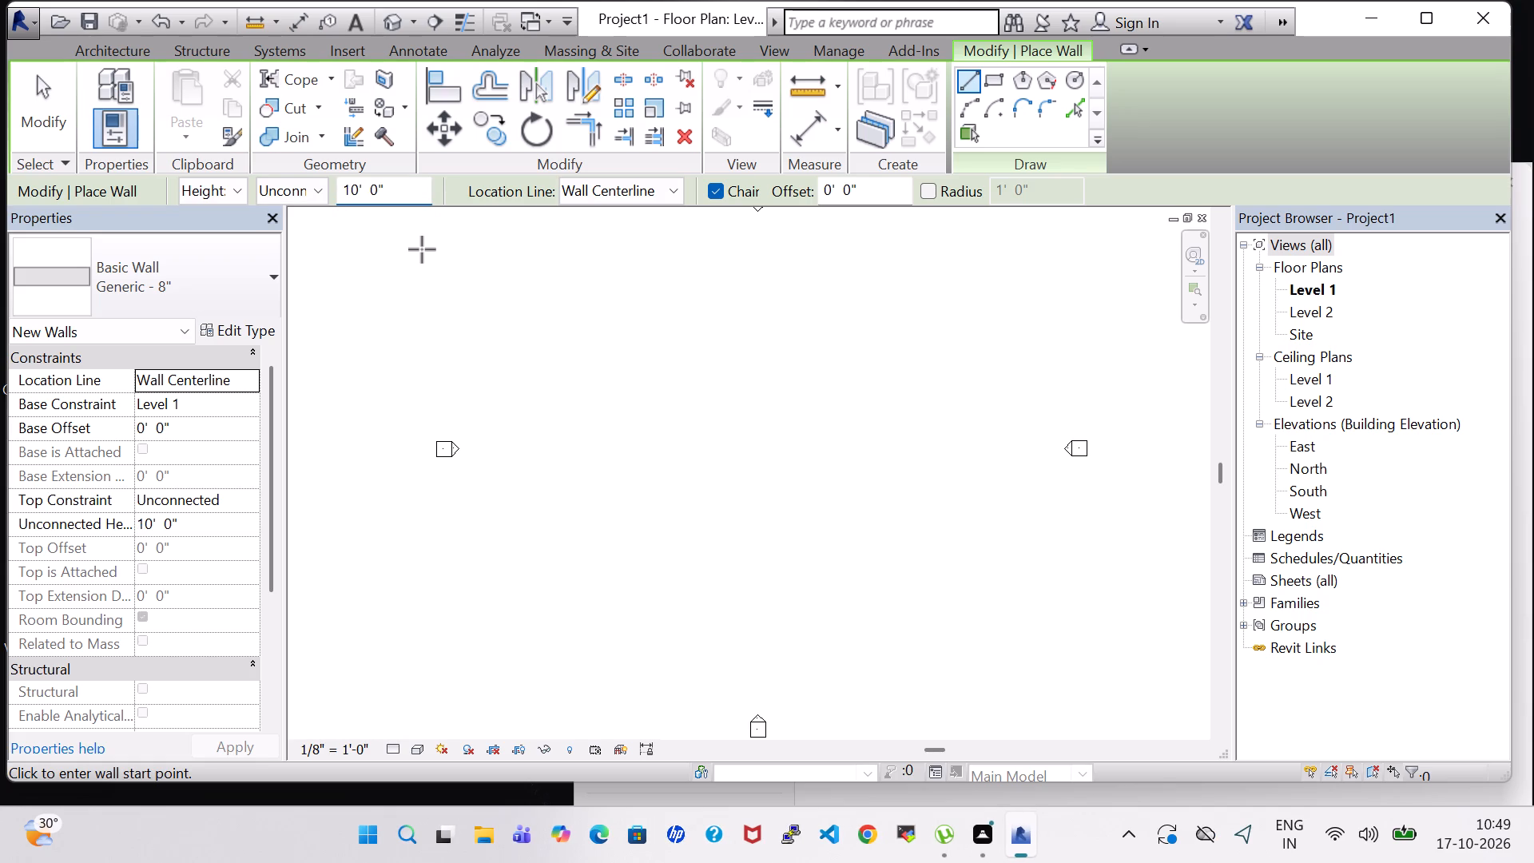
key(Return)
click(555, 318)
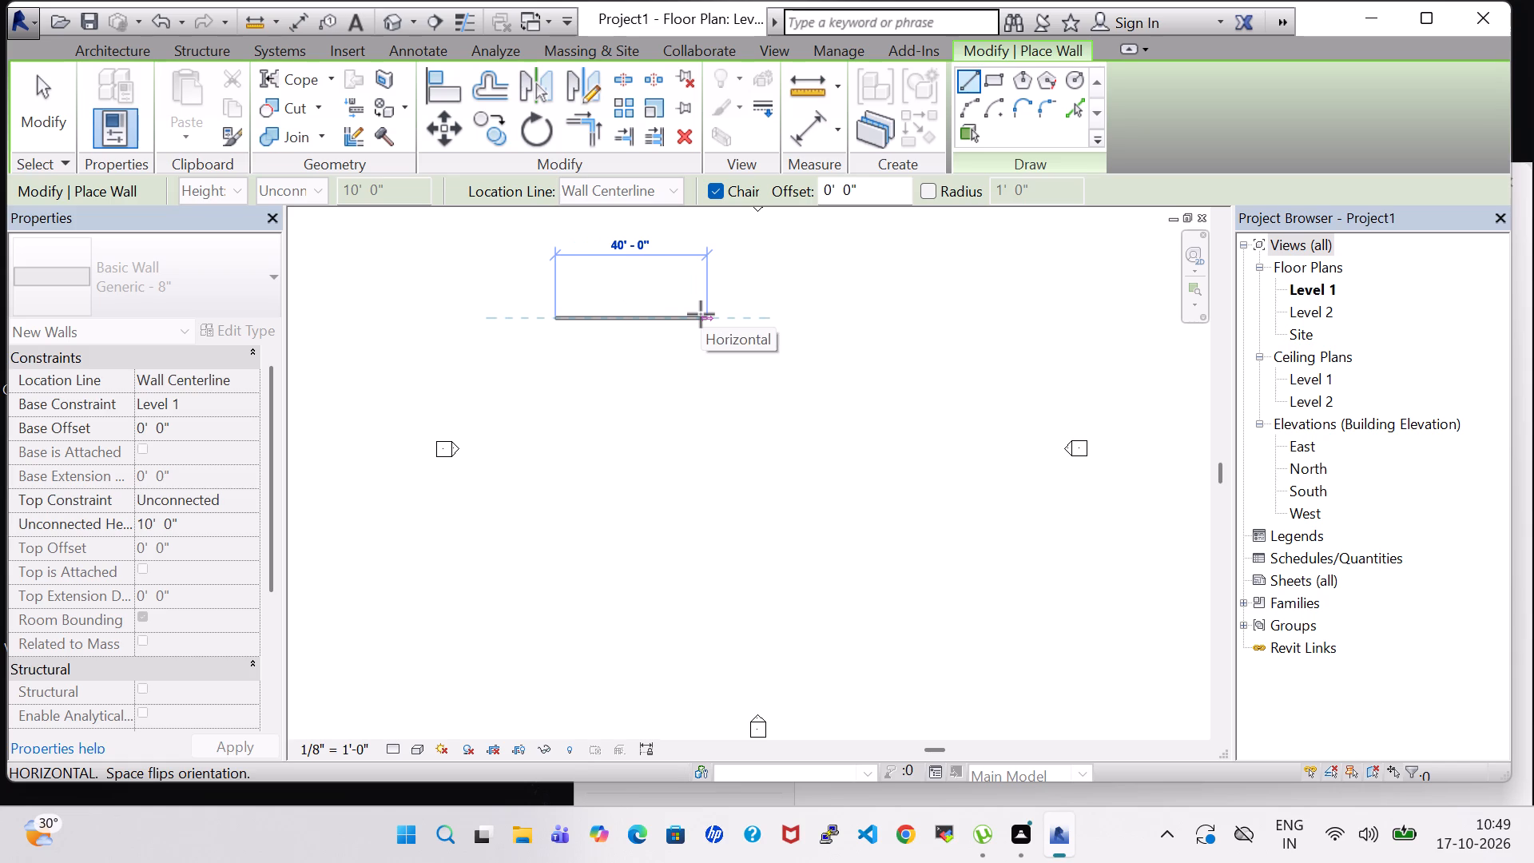
click(749, 316)
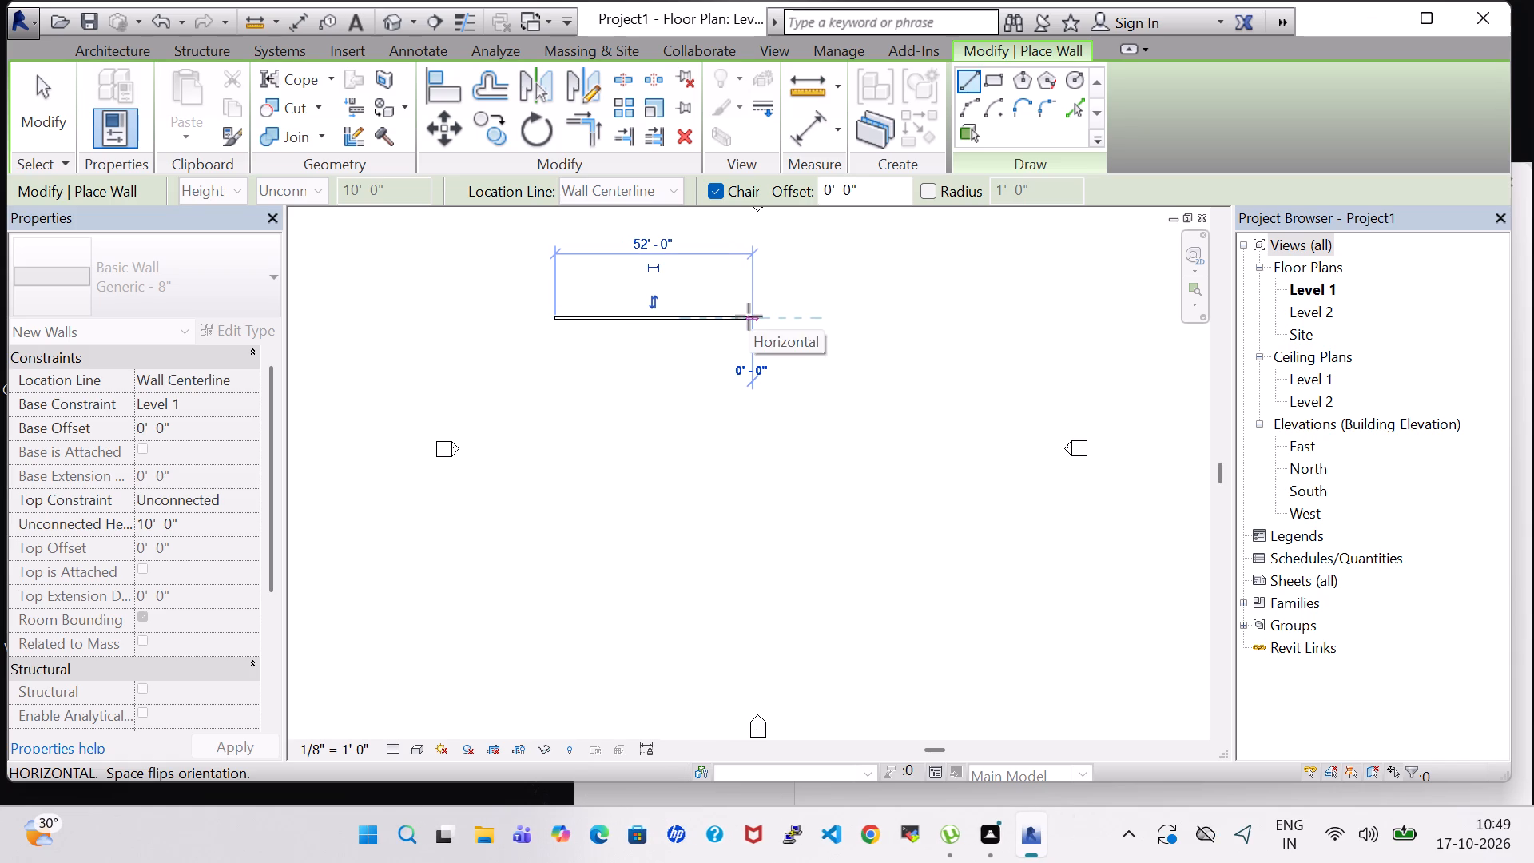
click(743, 546)
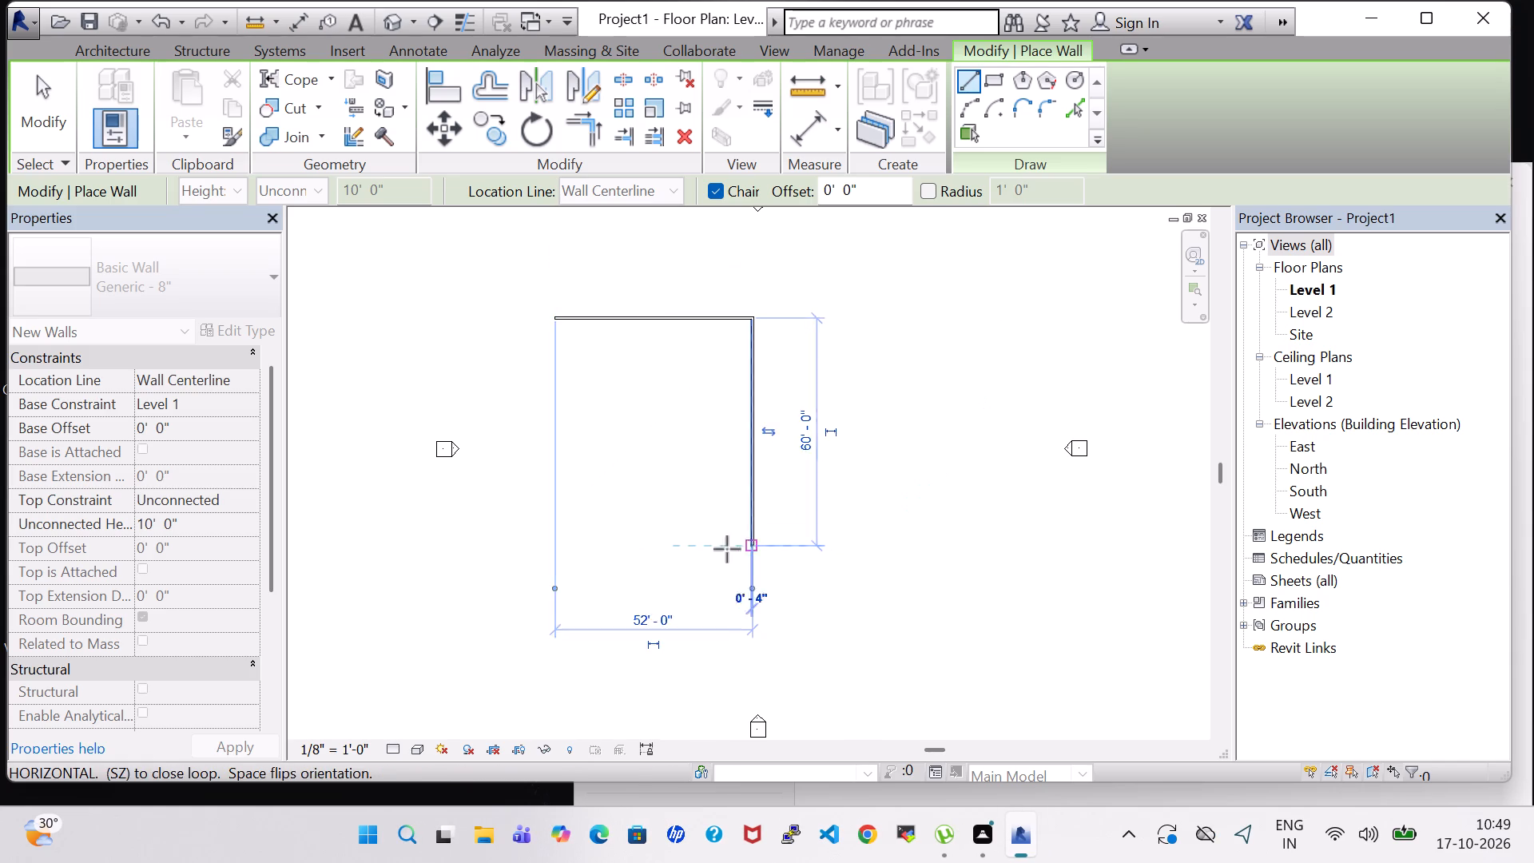
click(562, 535)
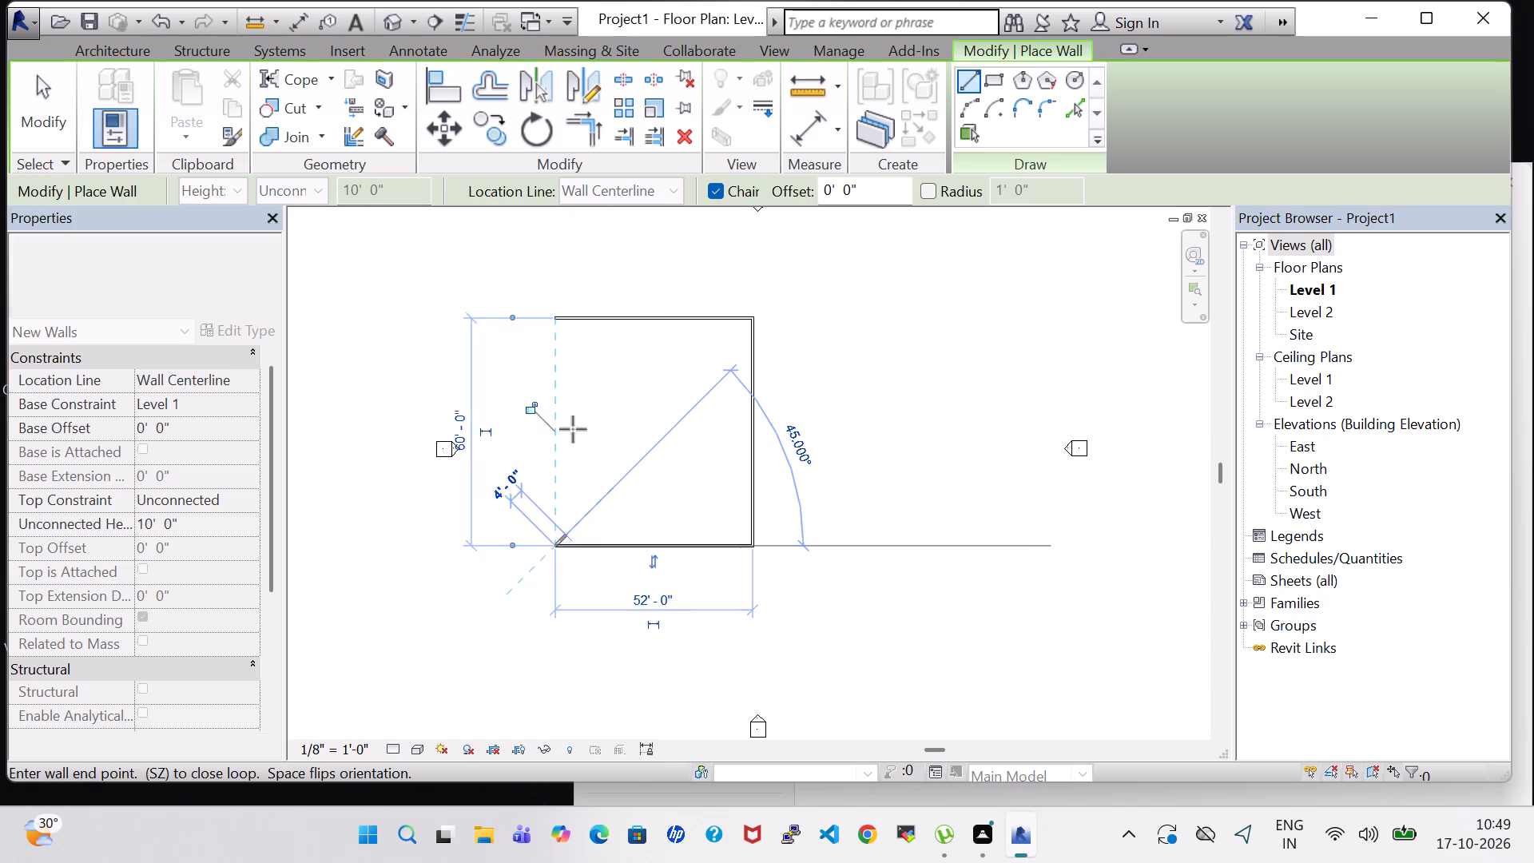
click(555, 315)
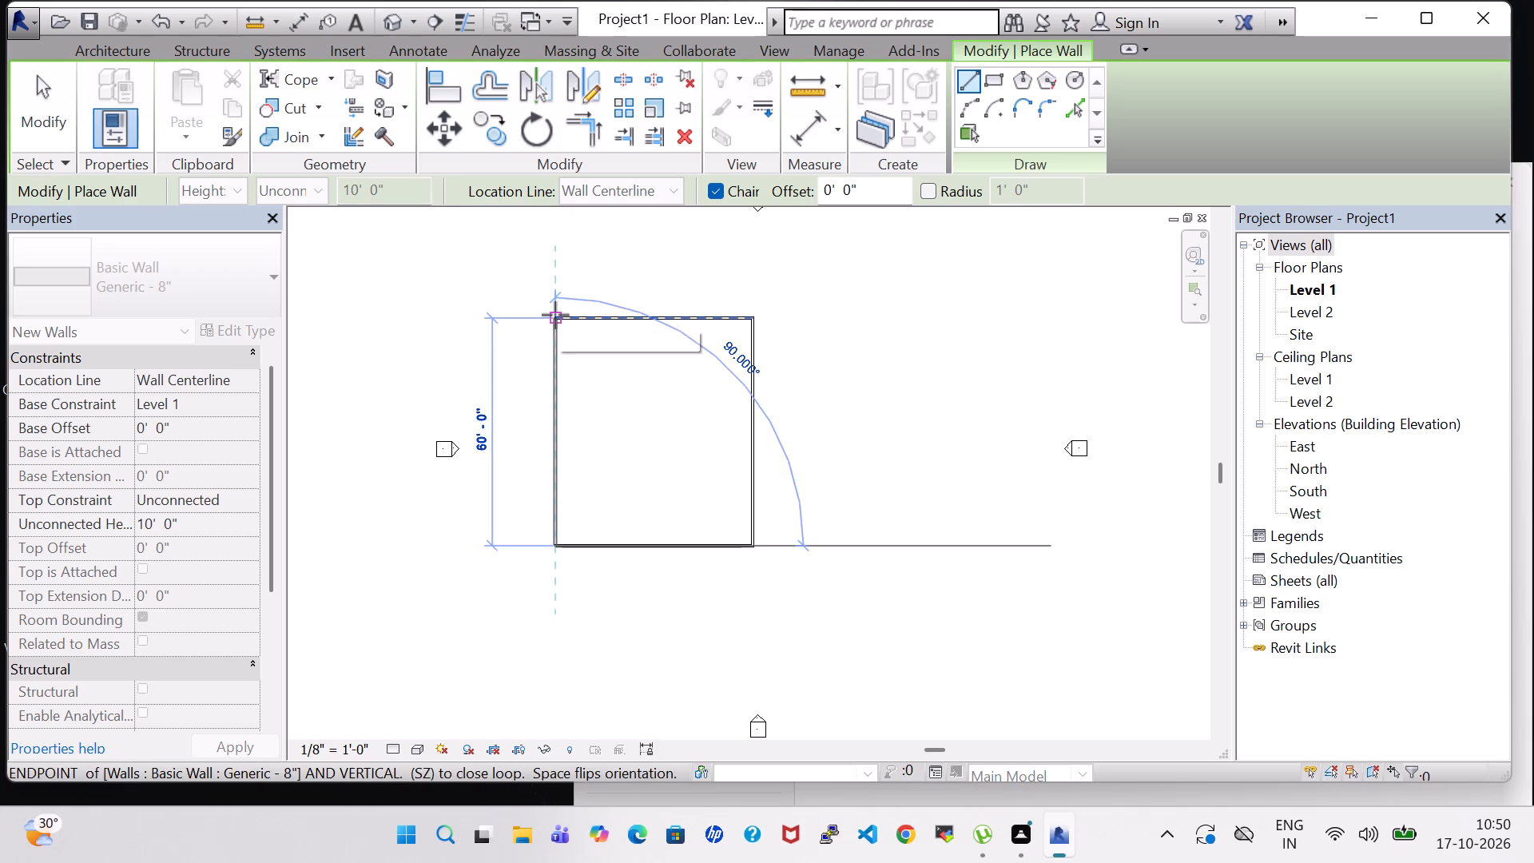
scroll(795, 416, down, 2)
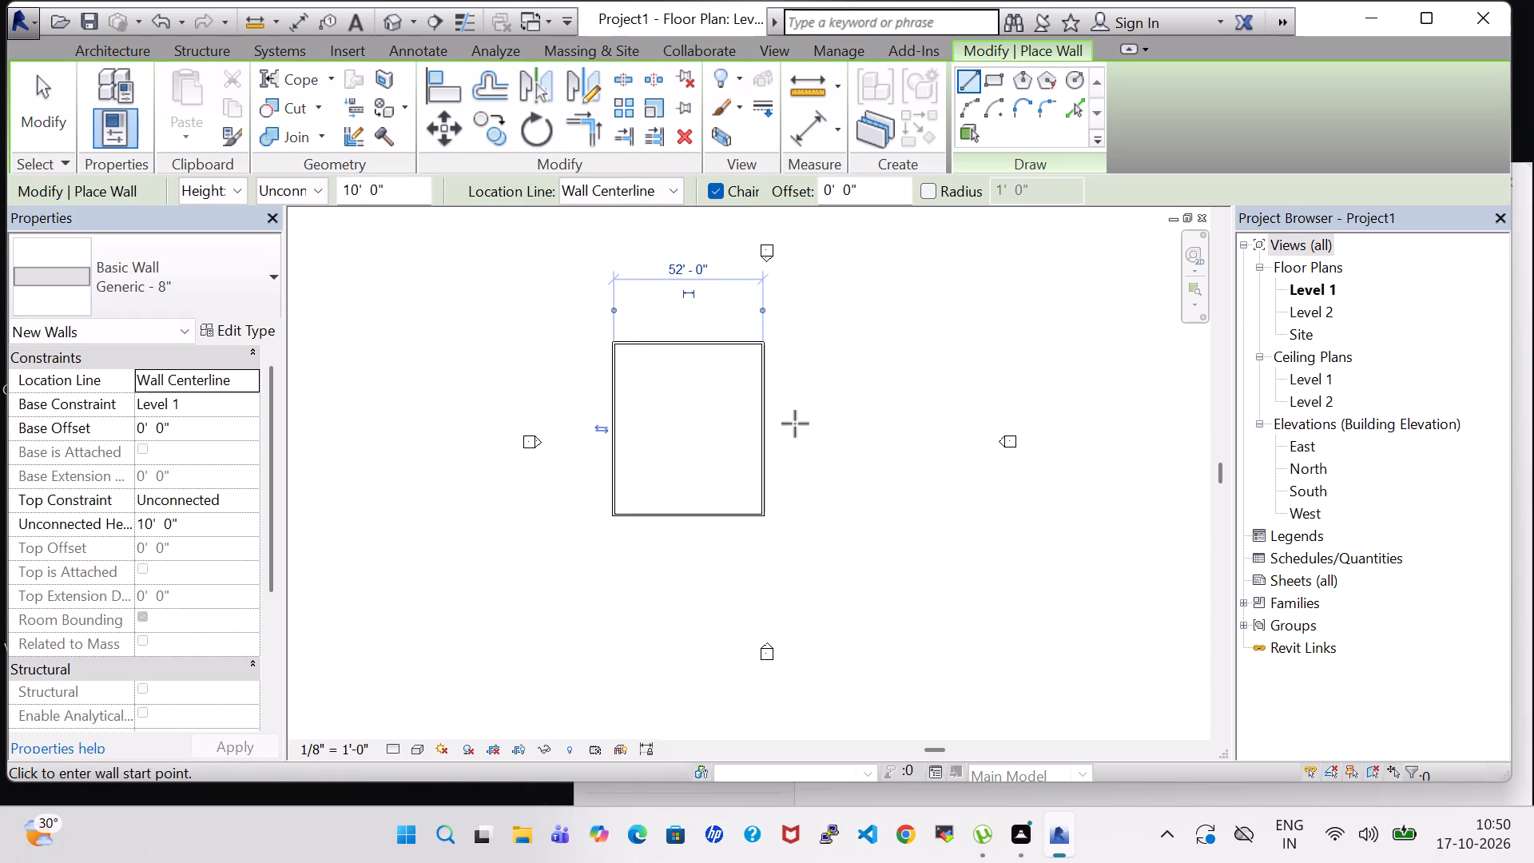
key(Escape)
Draw a partition wall about 23' south from the north wall's midpoint, turning about 26' east to meet the east exterior wall.
scroll(795, 424, up, 6)
middle_drag(829, 432, 958, 465)
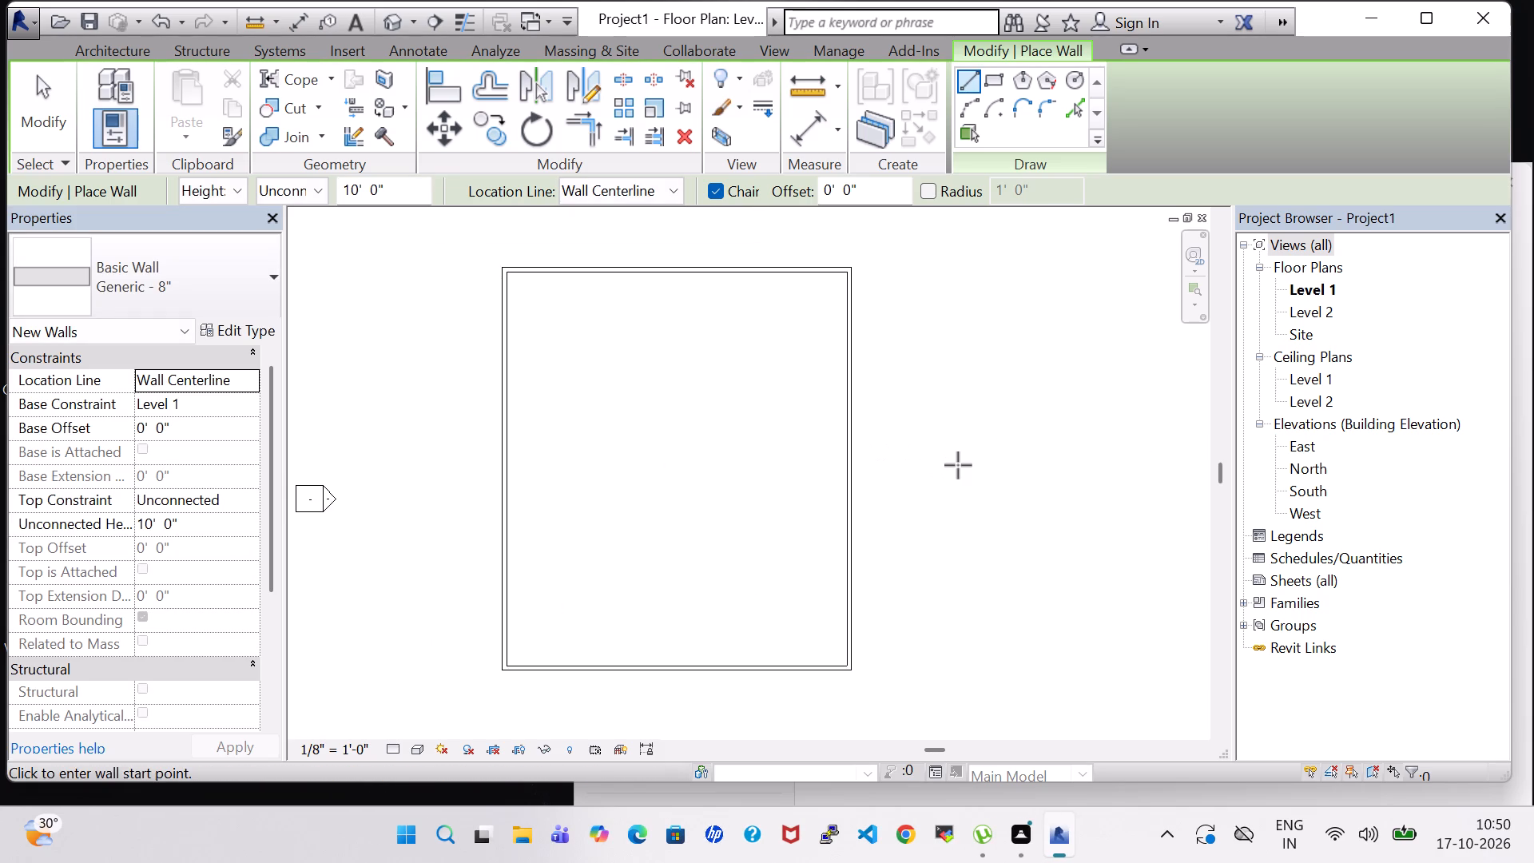
click(122, 51)
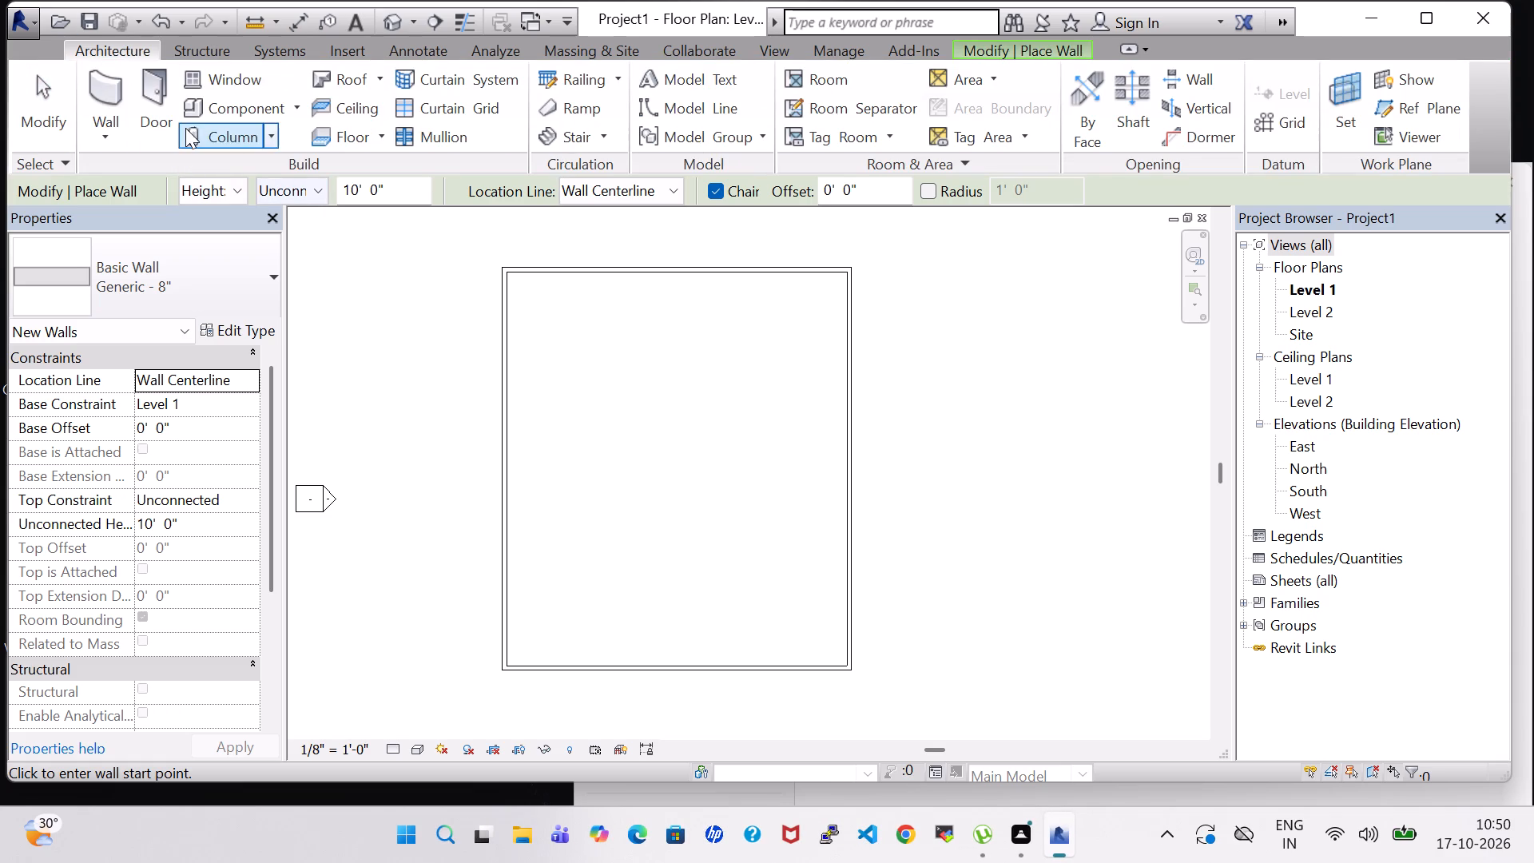
click(117, 78)
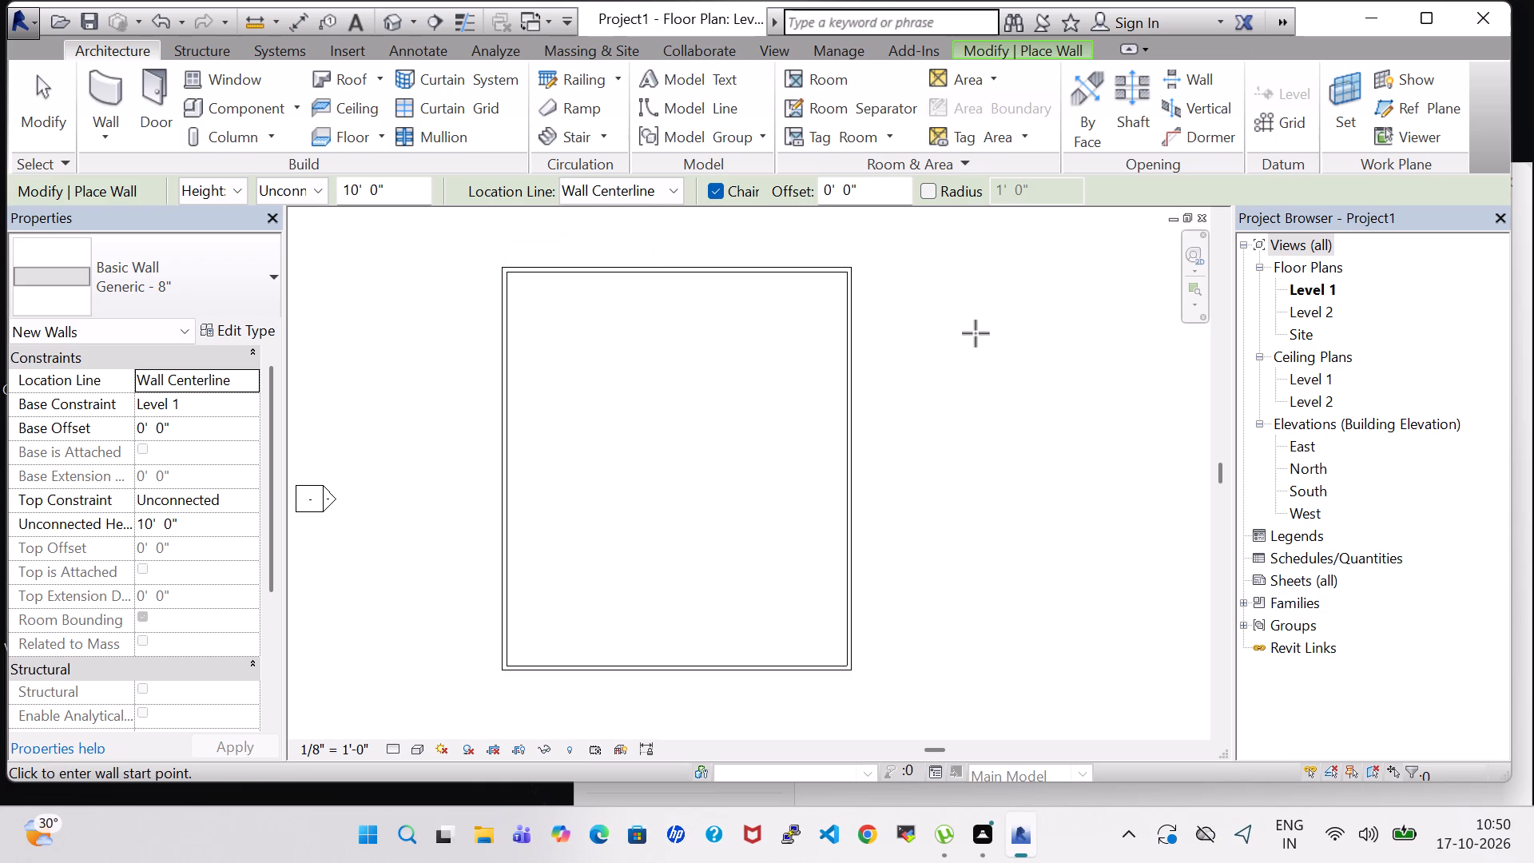
click(682, 272)
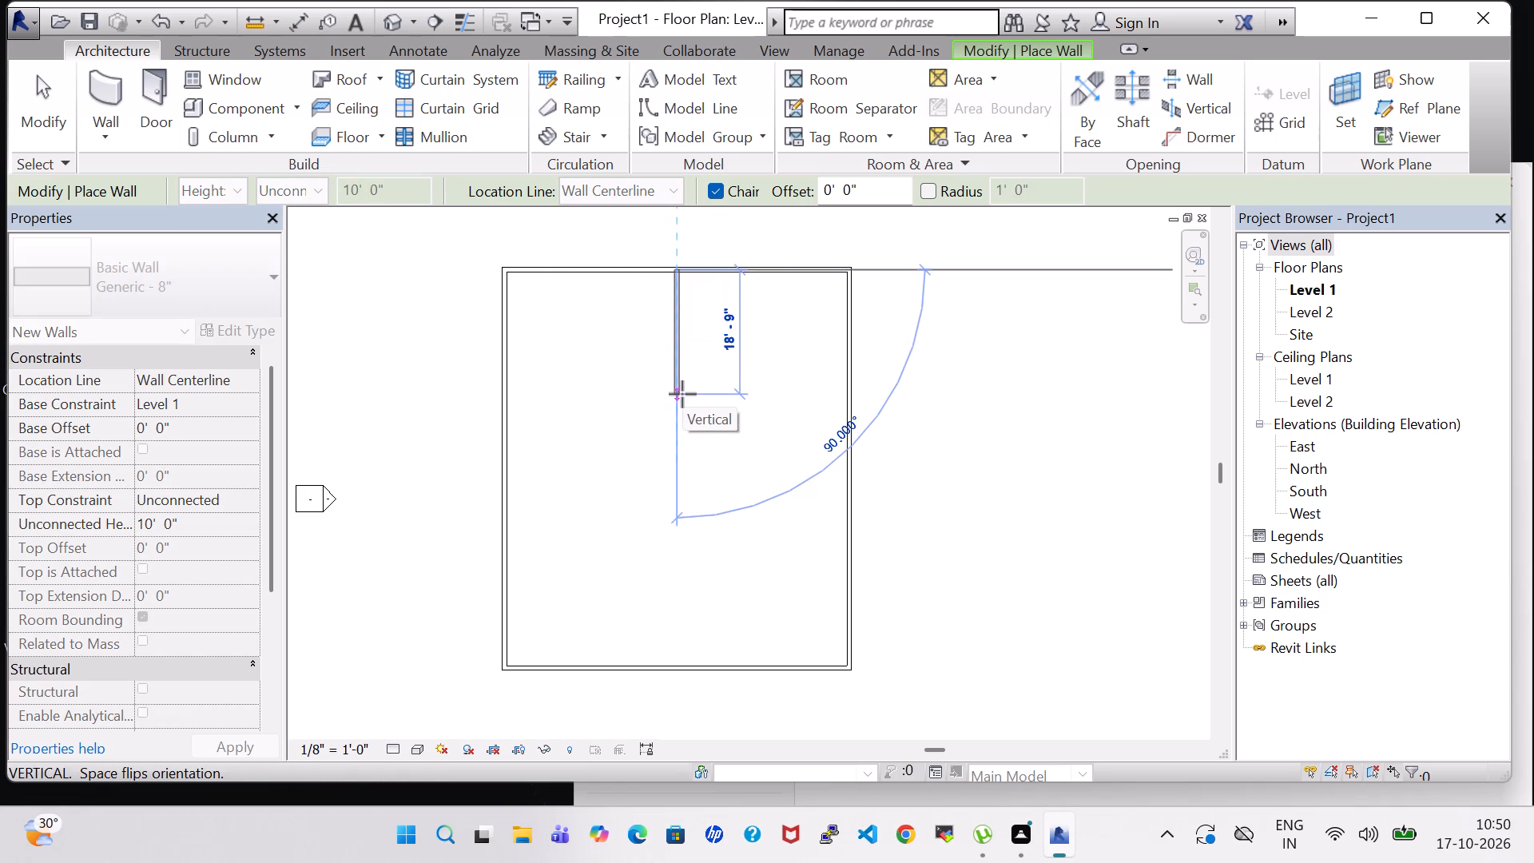
click(682, 424)
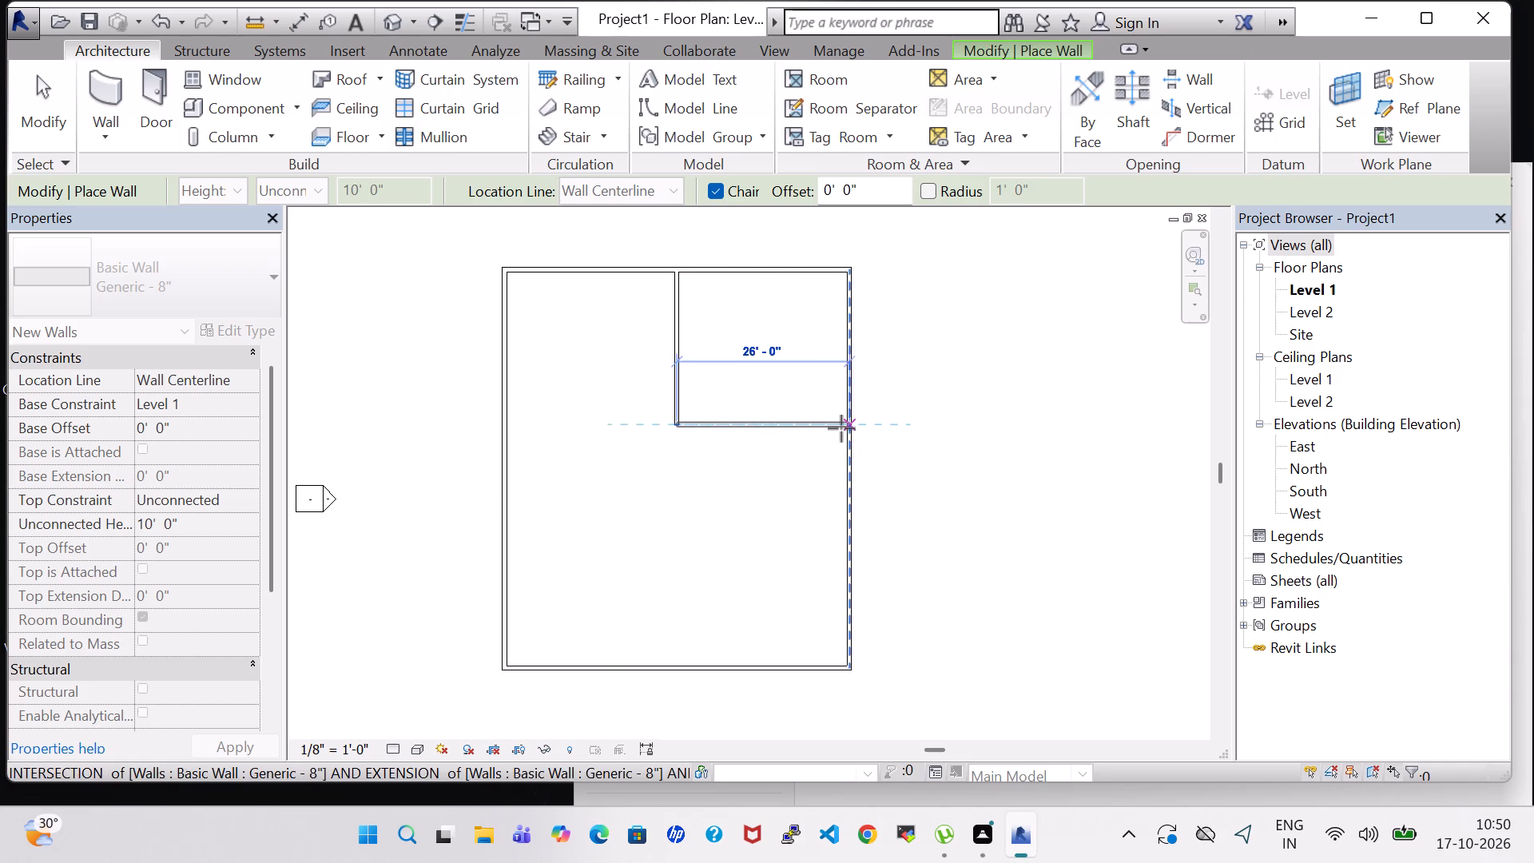
scroll(841, 428, up, 3)
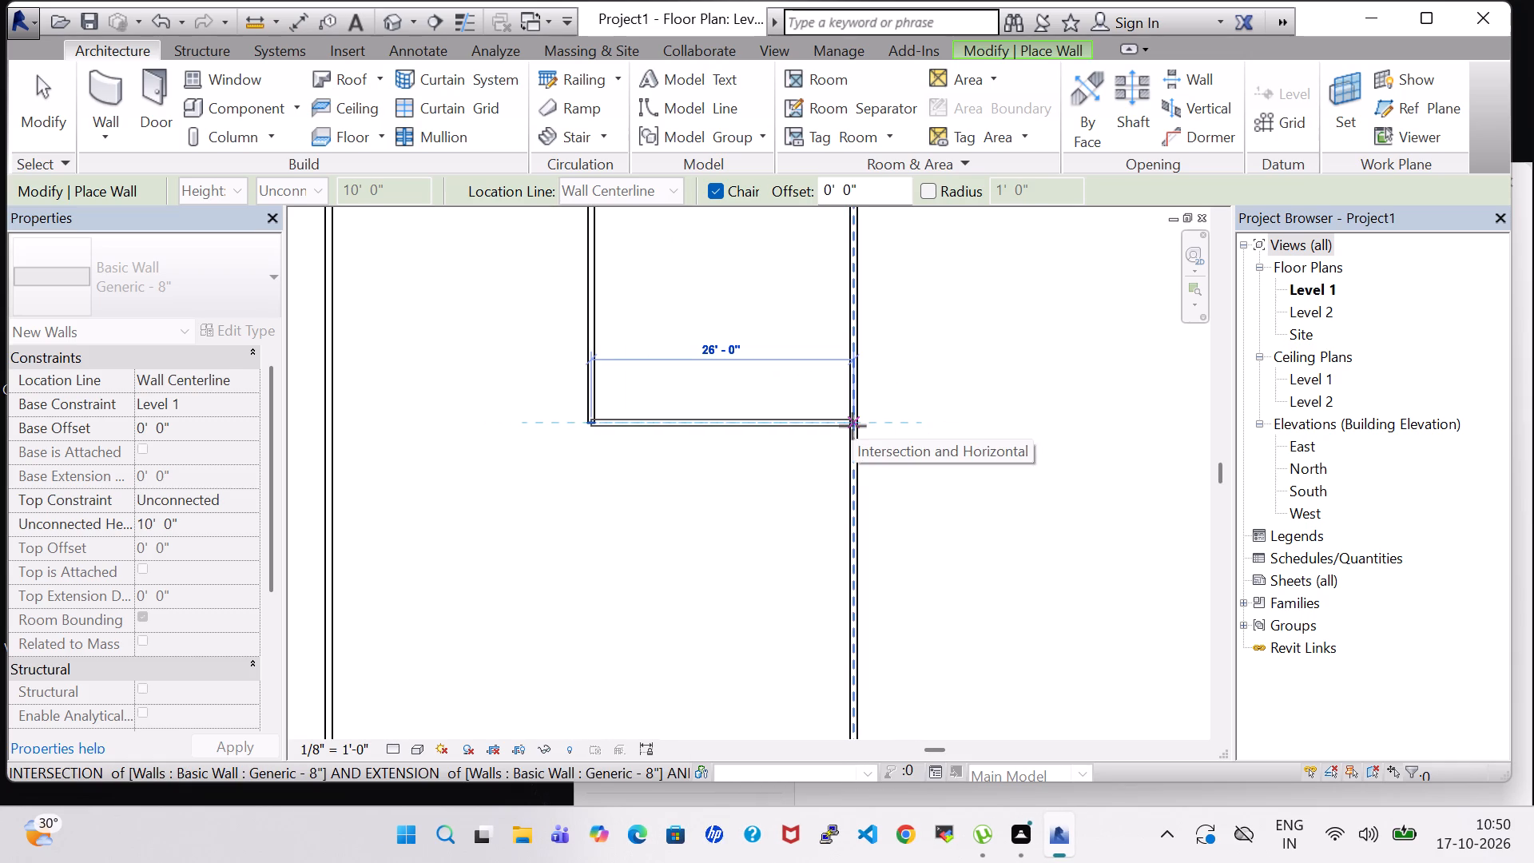
click(852, 426)
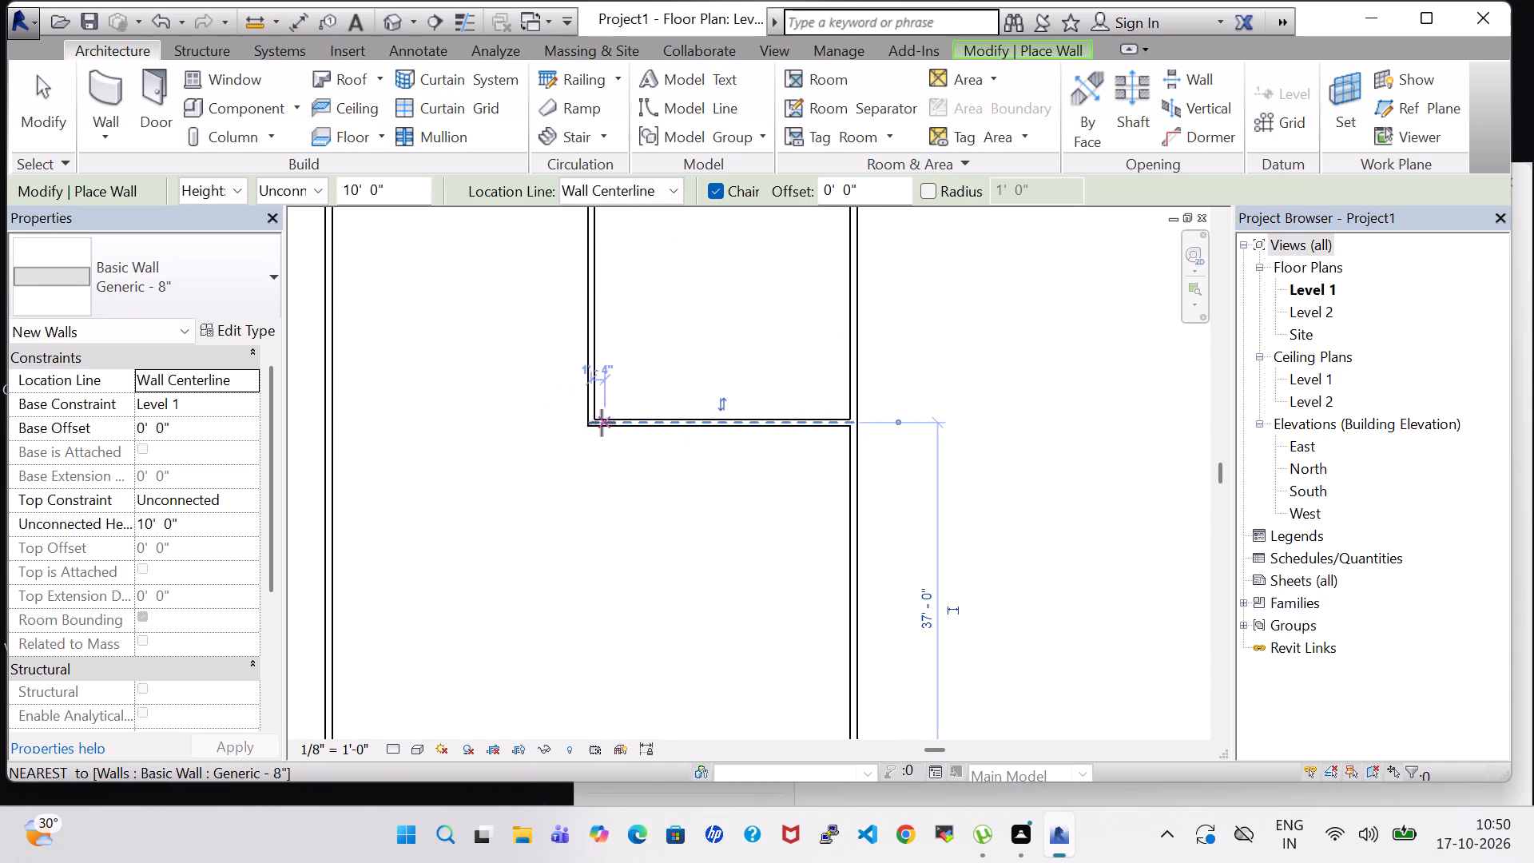
Continue the horizontal partition from the central wall's lower end west to the west exterior wall.
click(596, 420)
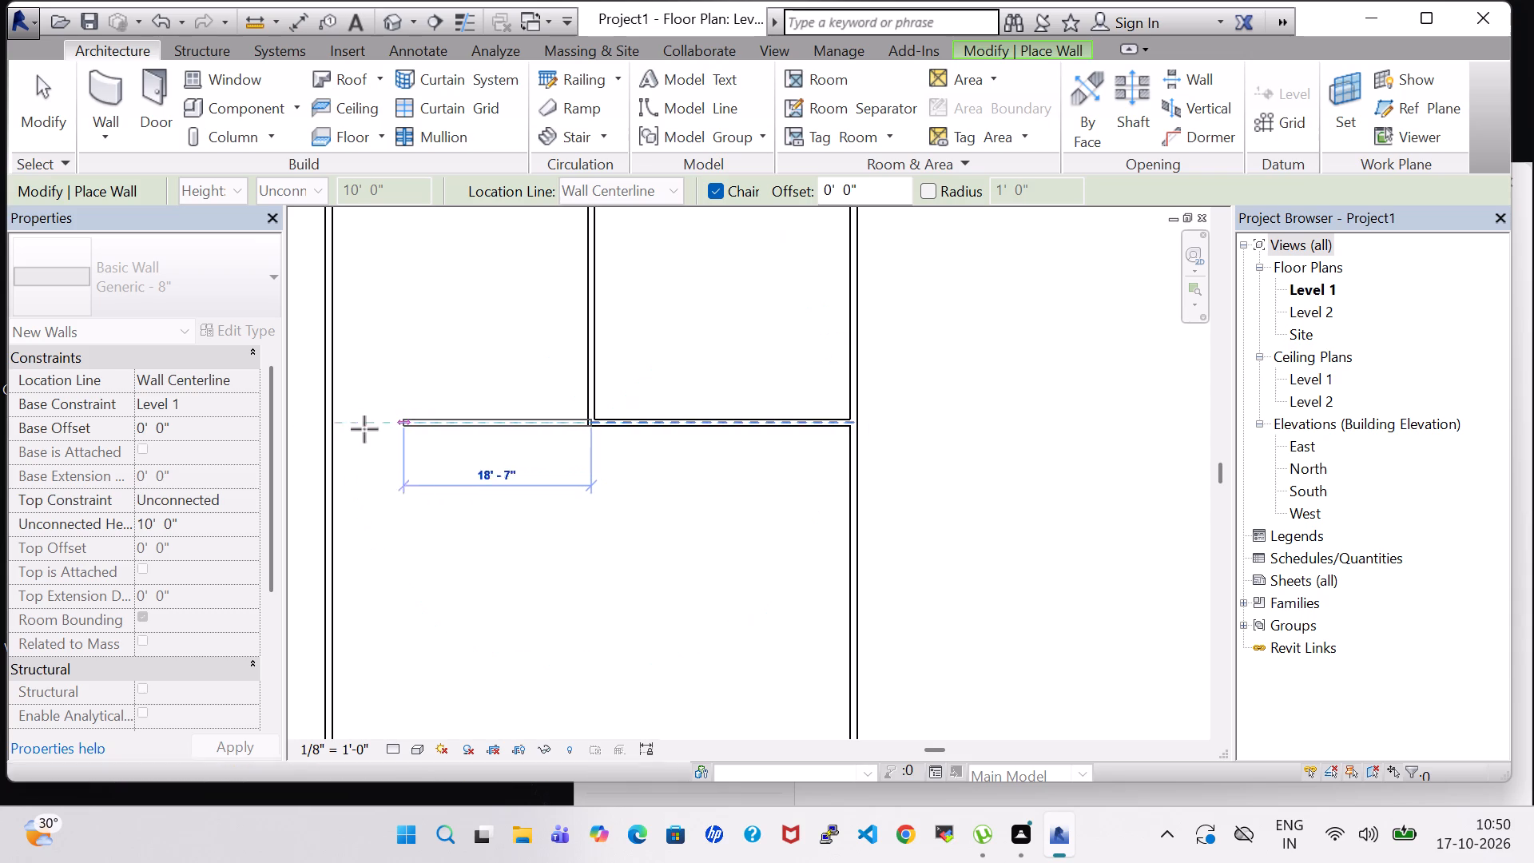
click(338, 429)
scroll(595, 576, down, 1)
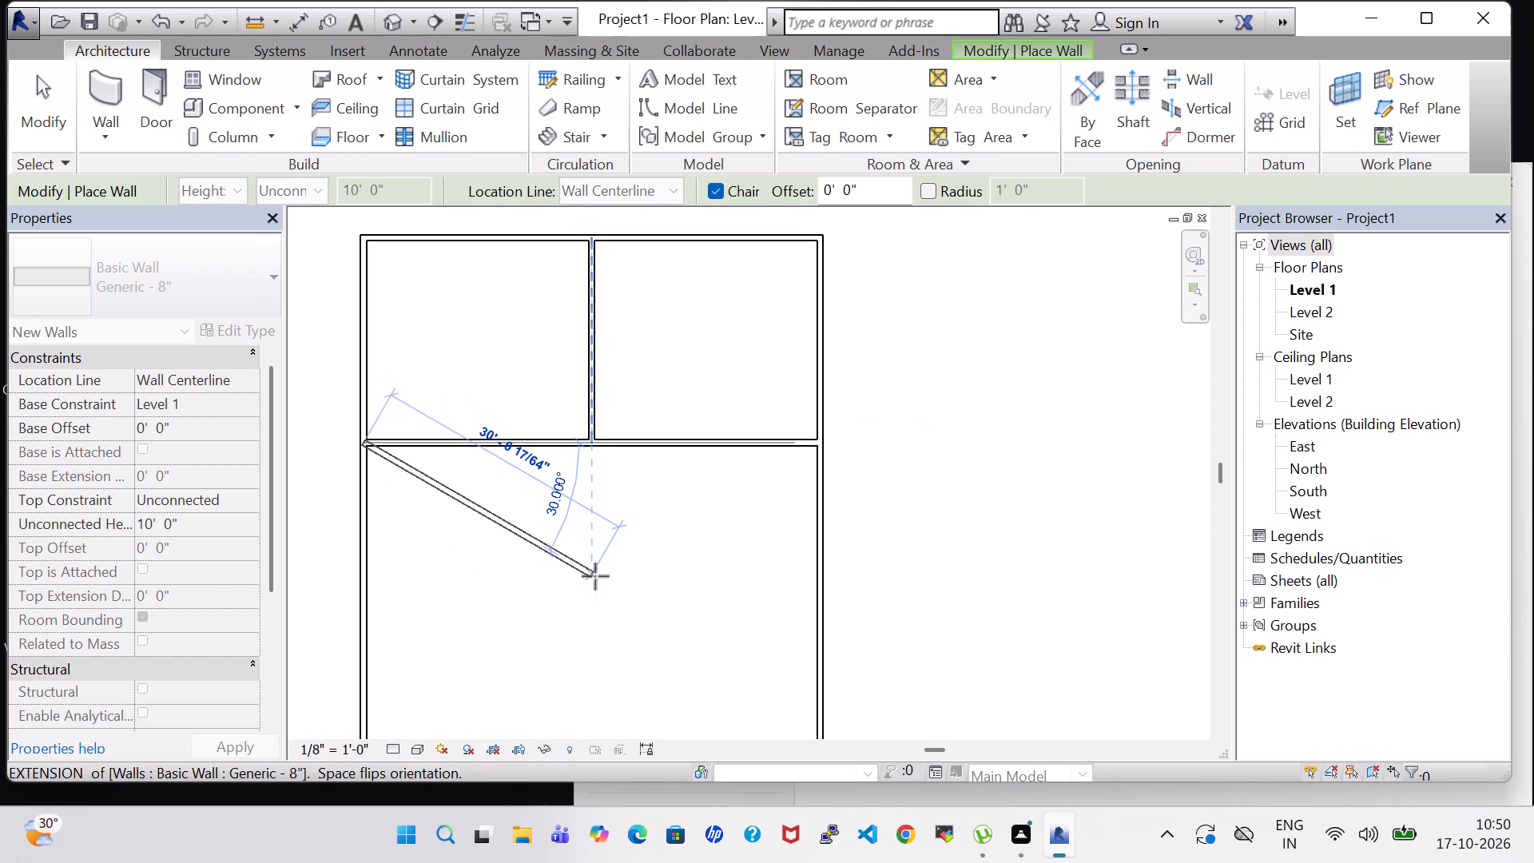
key(Escape)
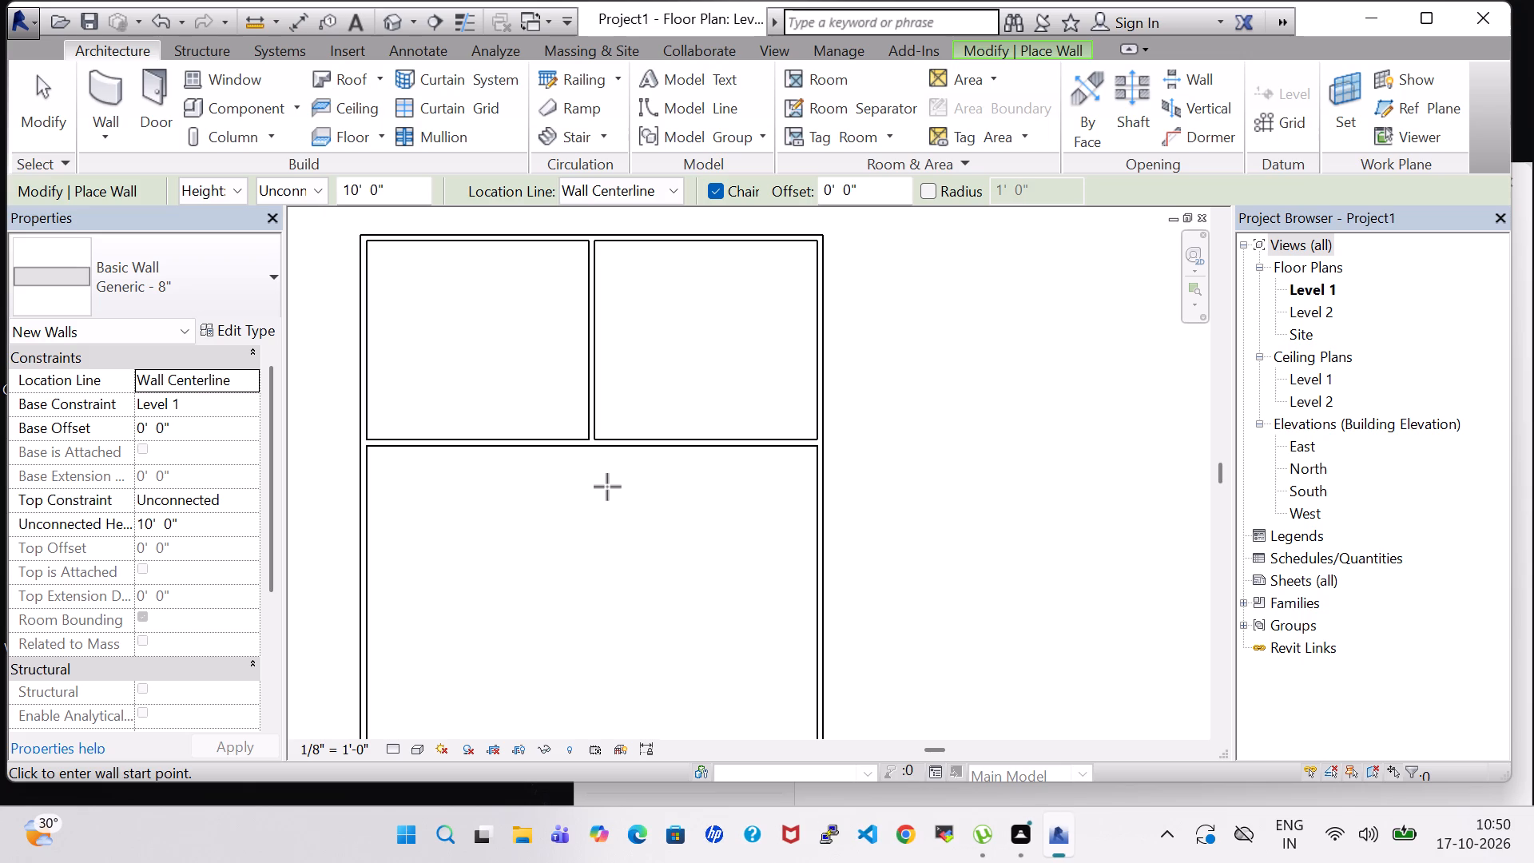
Draw a horizontal wall across the northwest room from the central partition to the west wall, about 8'-6" above the cross partition.
middle_drag(607, 487, 626, 365)
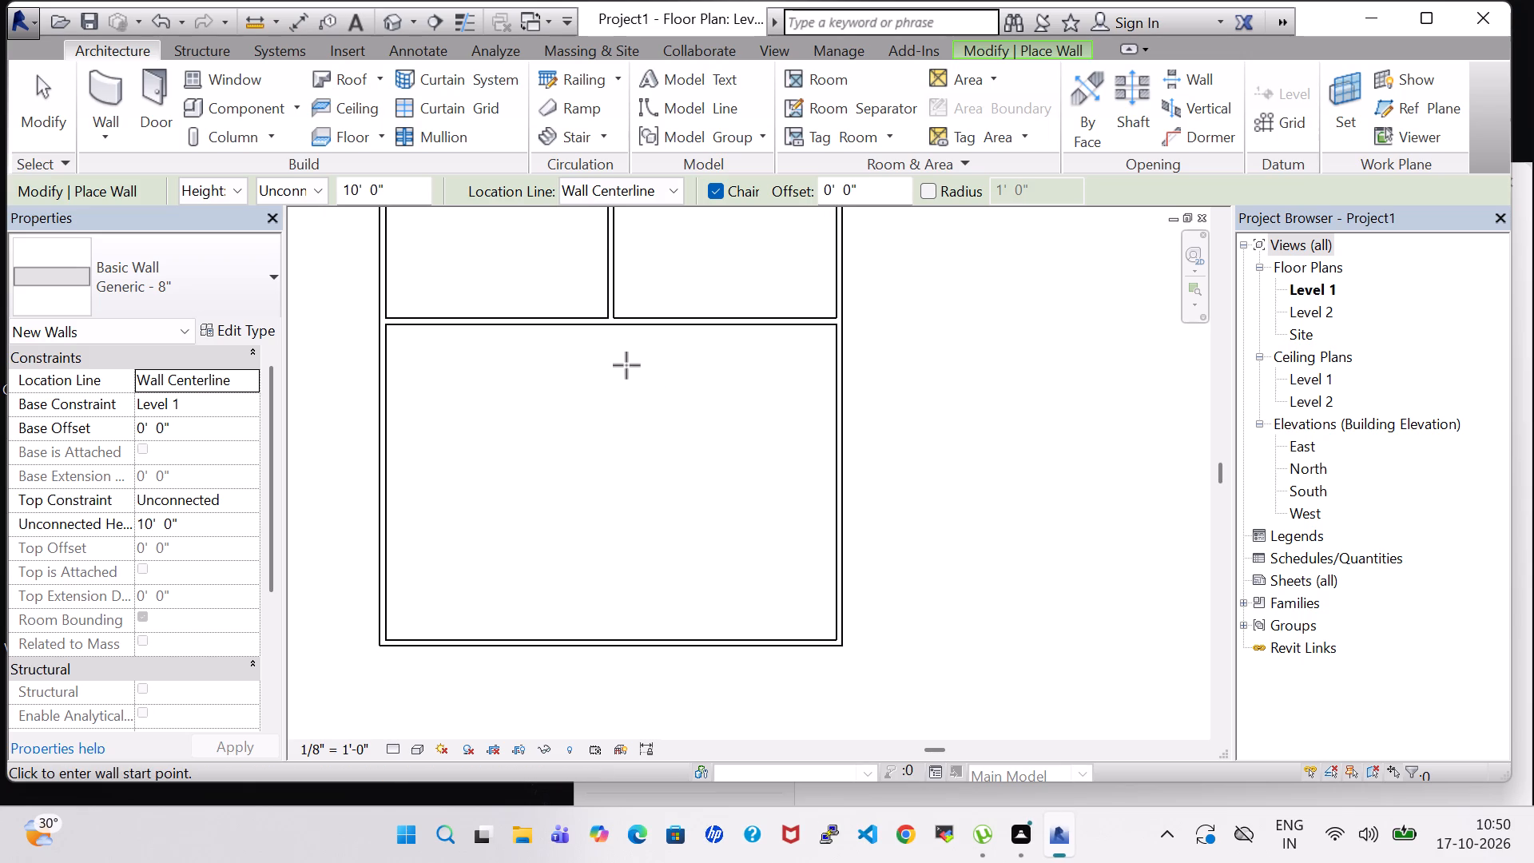
middle_drag(618, 387, 625, 552)
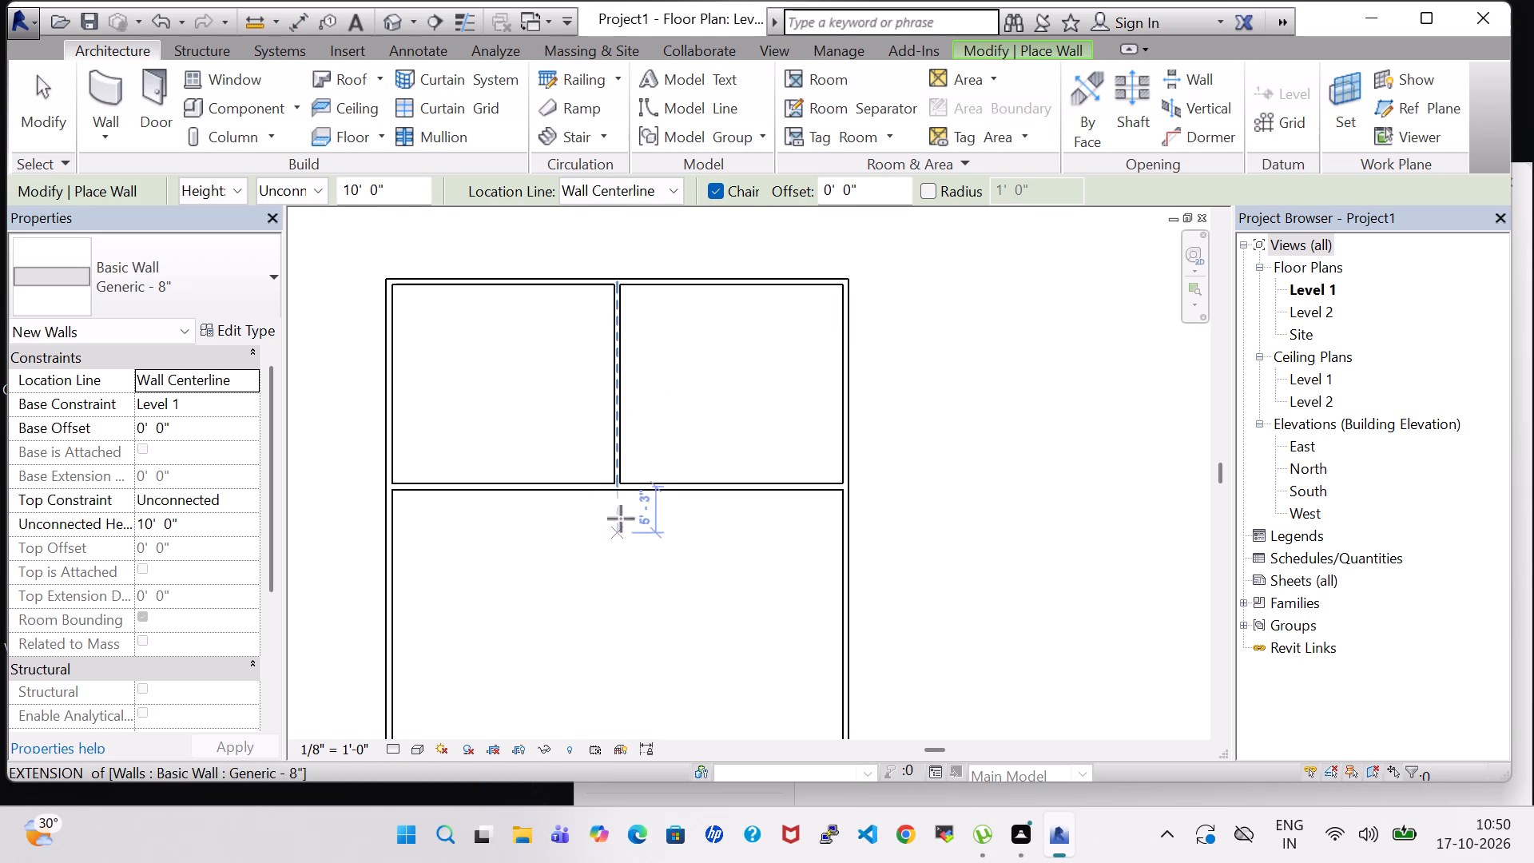
click(619, 412)
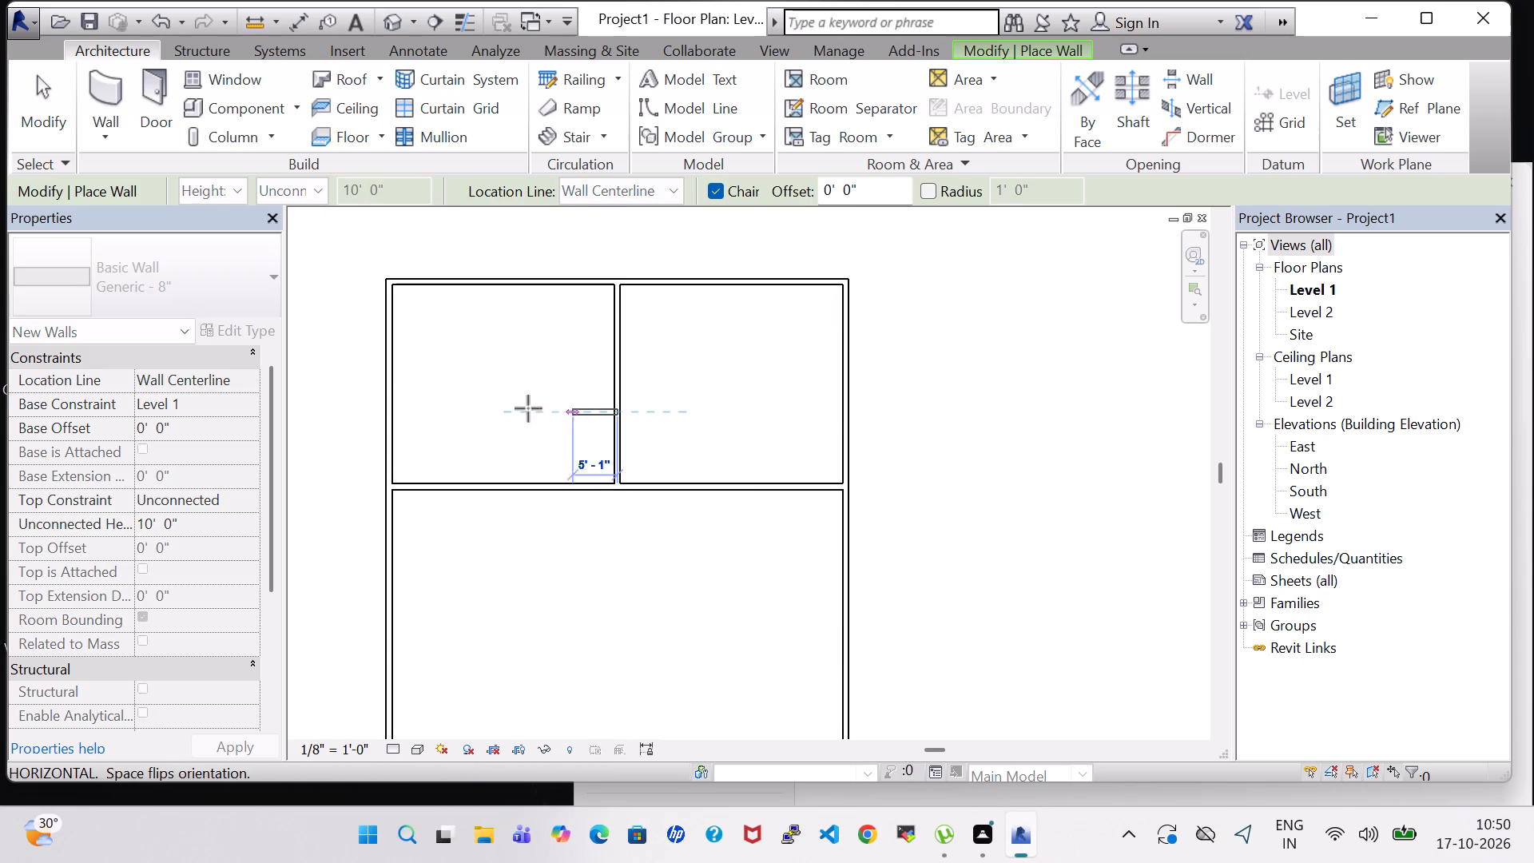
click(386, 413)
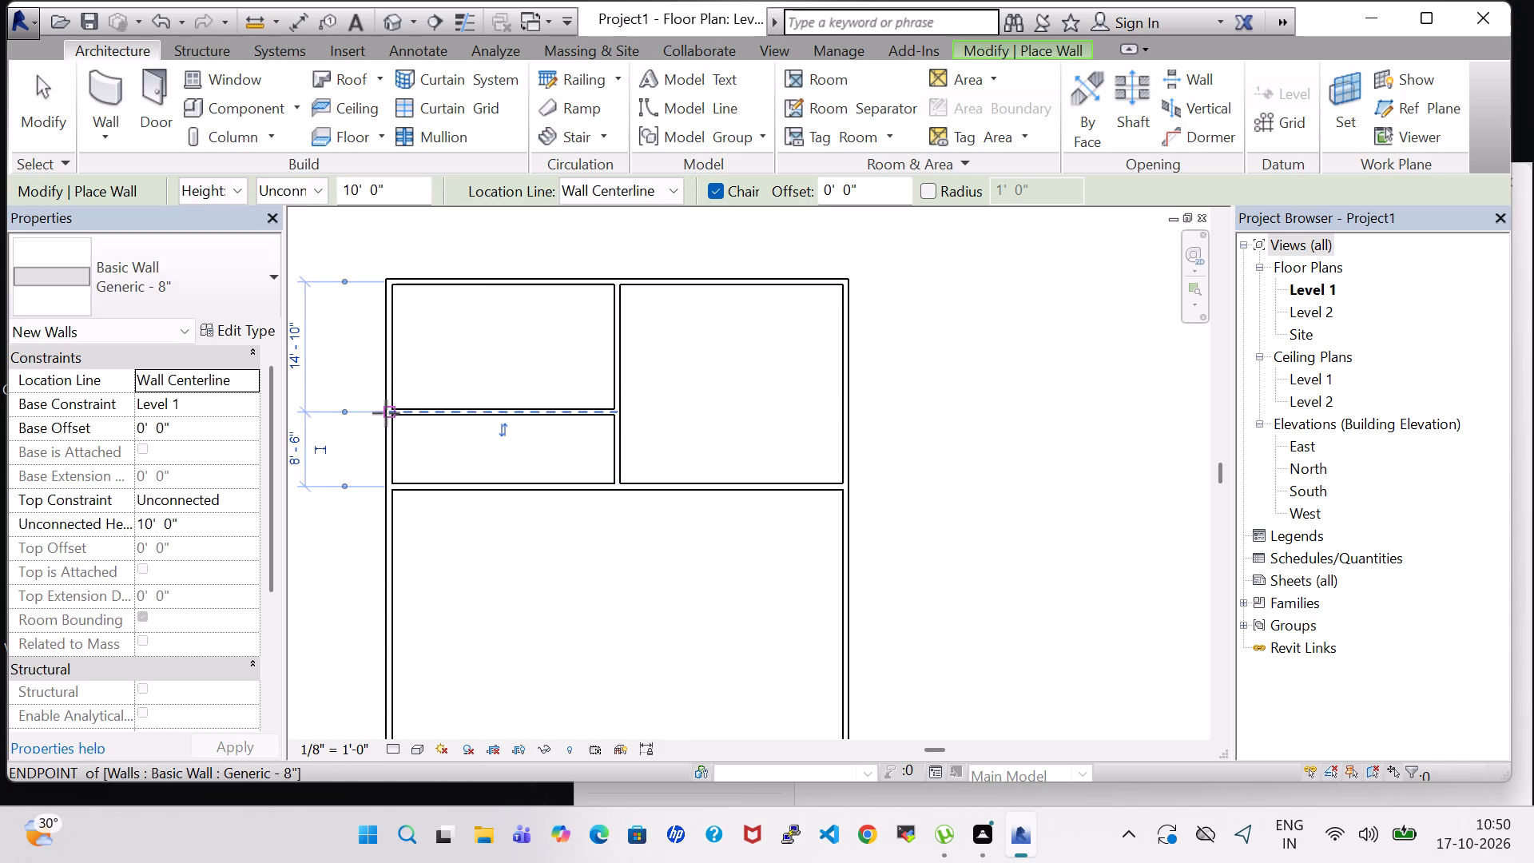
Draw a wall about 15'-7" south from the new horizontal wall, about 4'-11" from the west wall, and return it to the west wall.
click(432, 411)
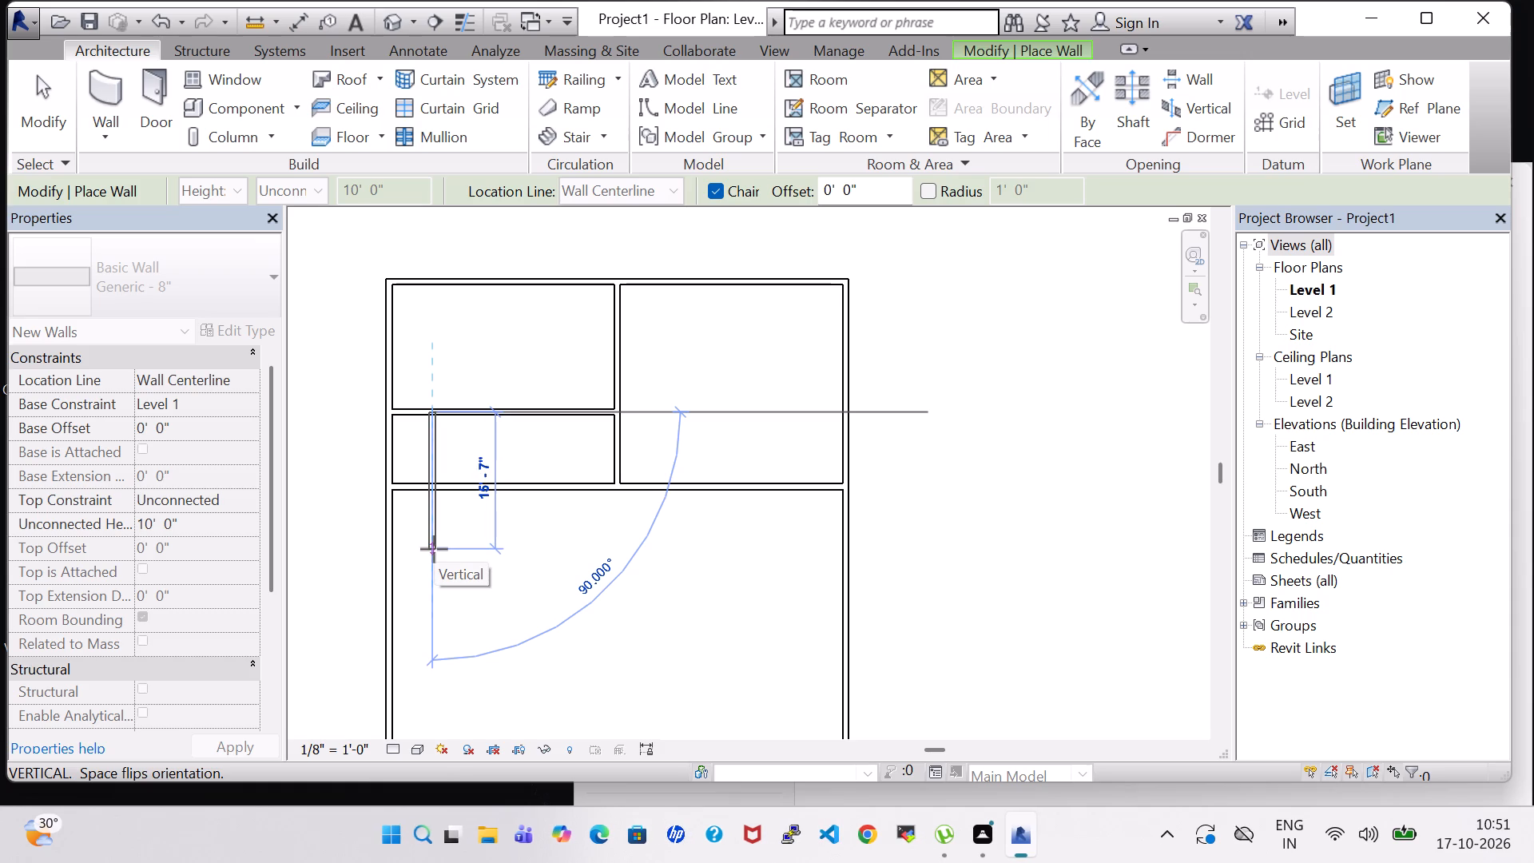
click(434, 549)
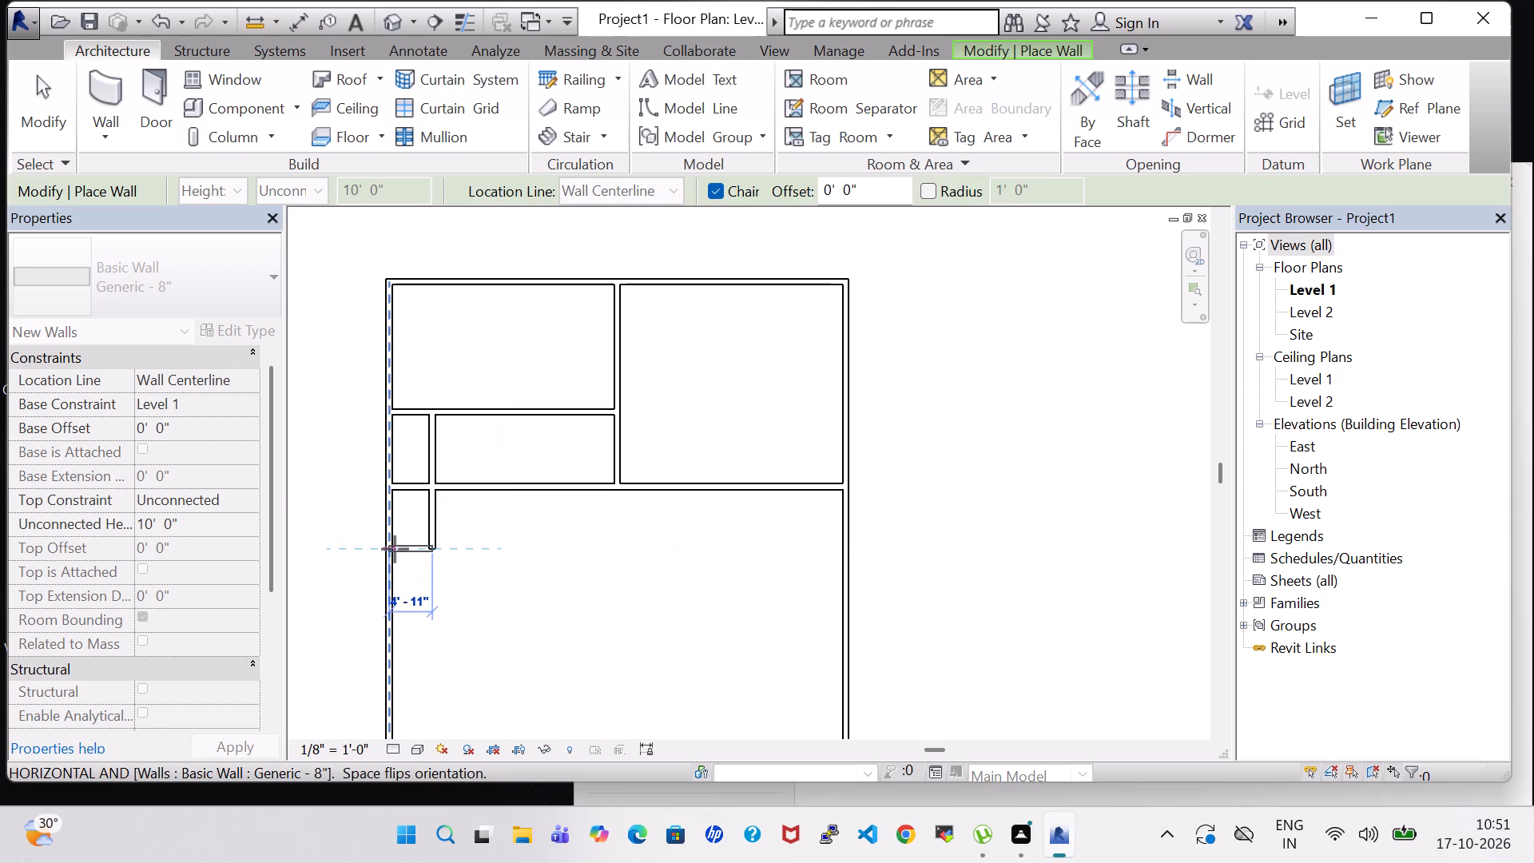
click(395, 549)
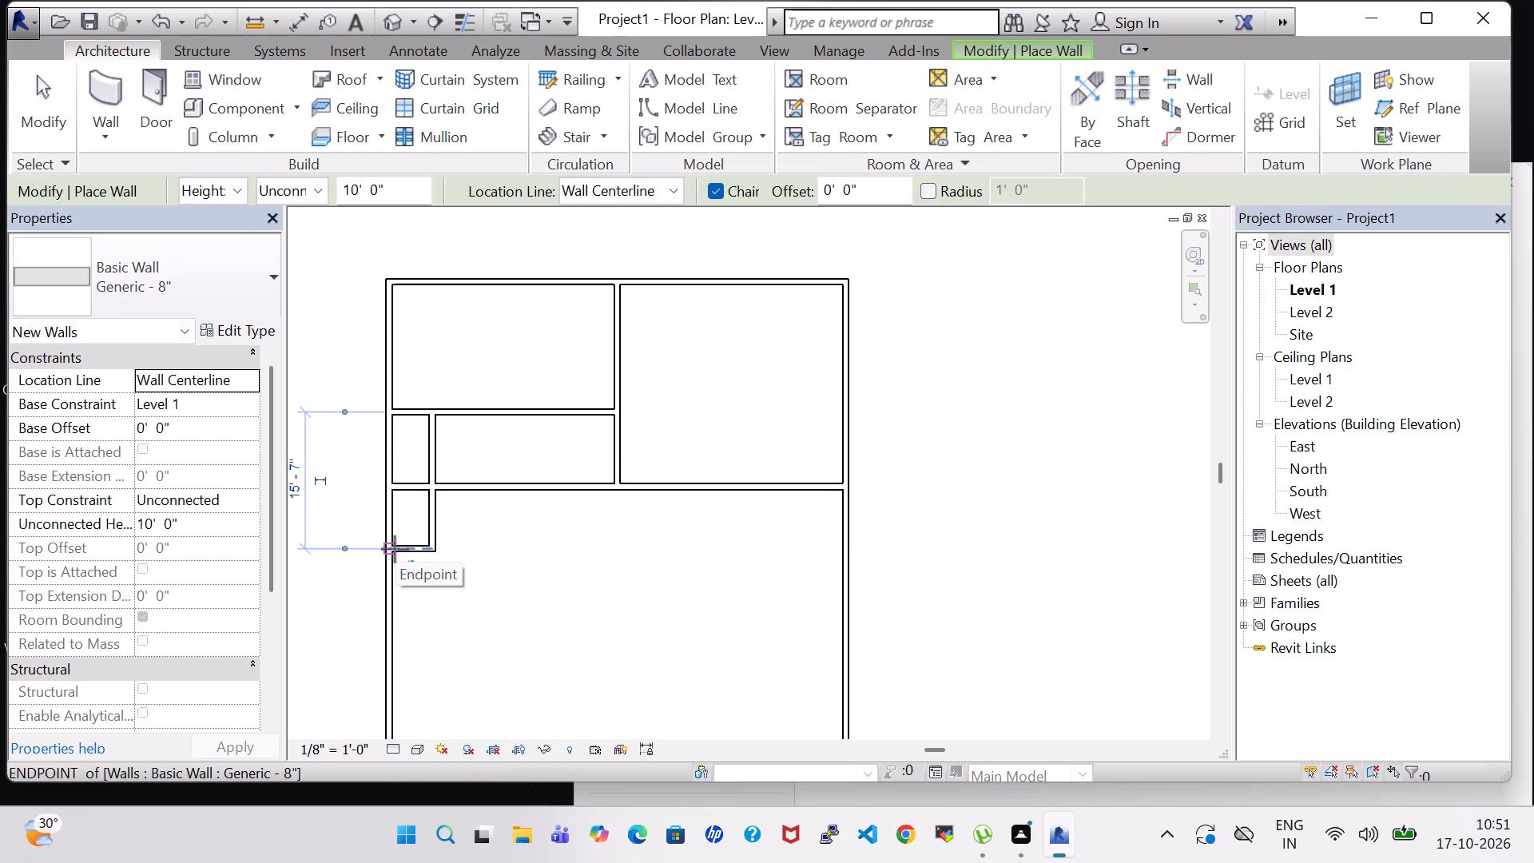
key(Escape)
key(Escape)
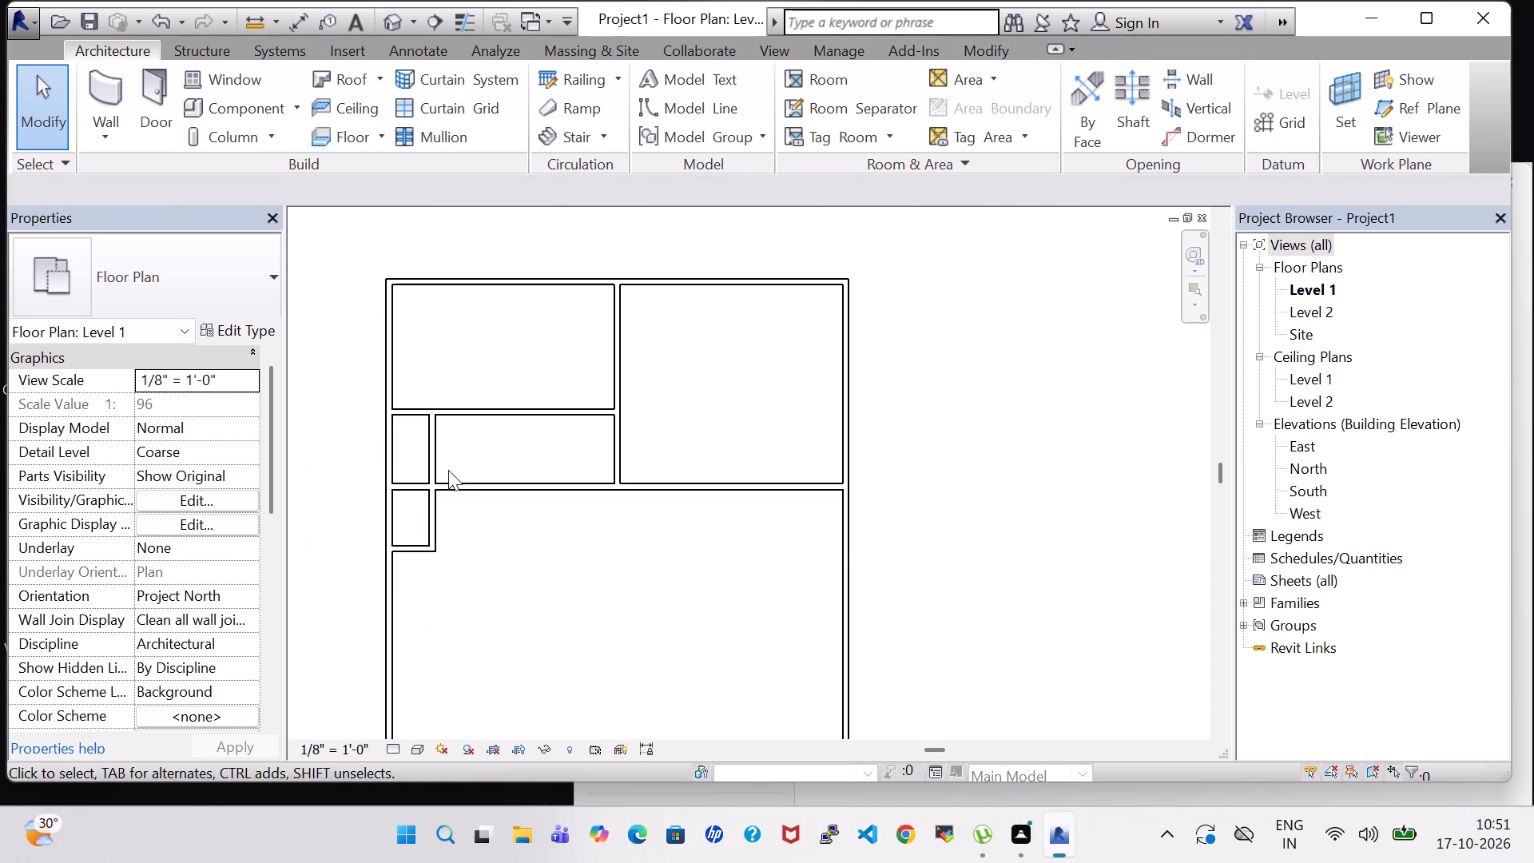
Nudge the short vertical partition east to about 6'-1" from the west exterior wall.
click(436, 456)
key(Right)
click(436, 456)
key(Right)
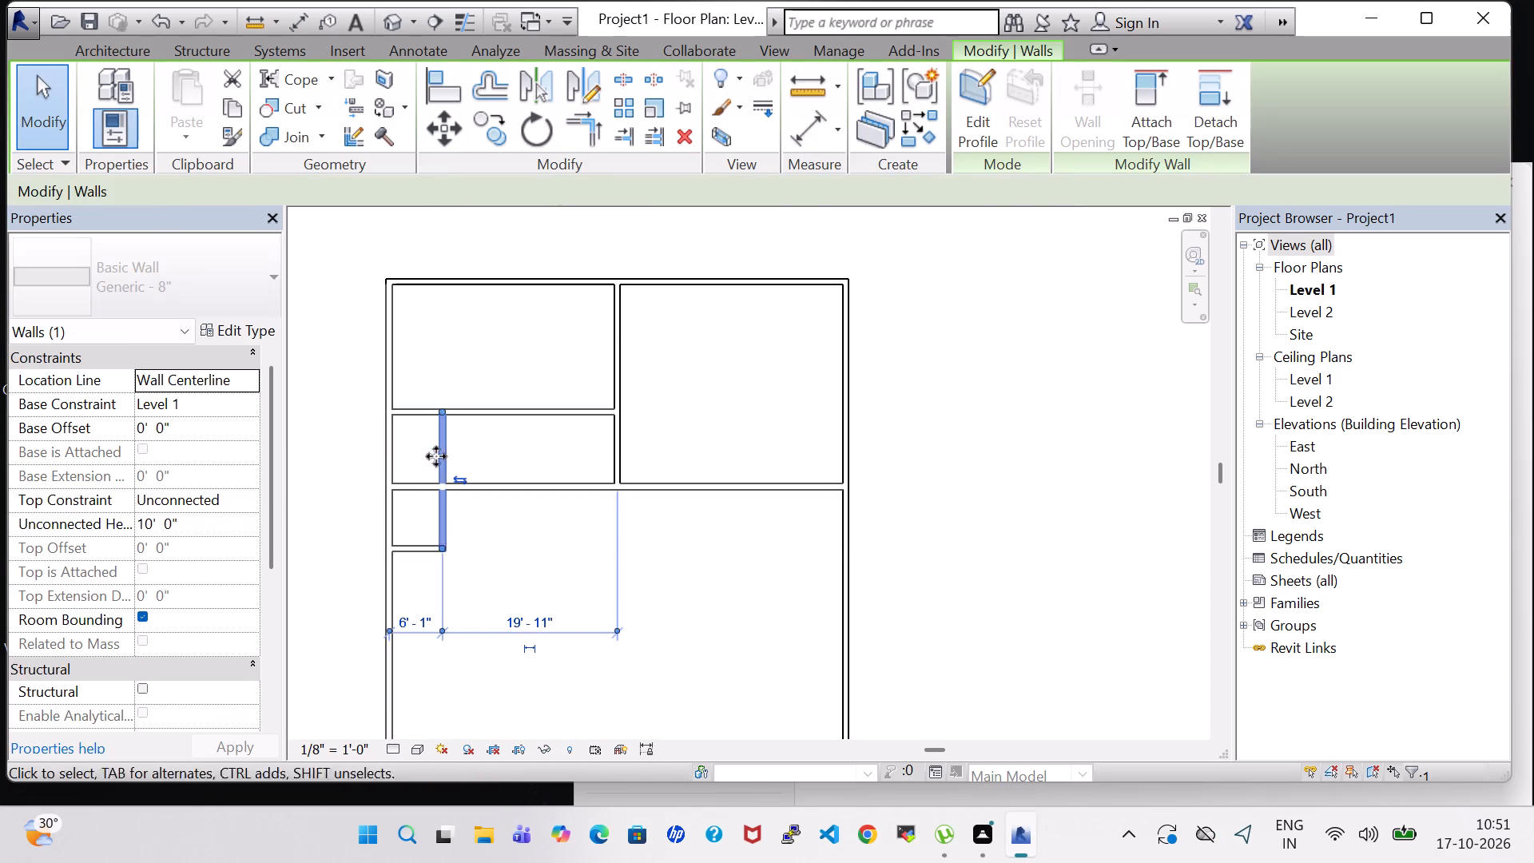
click(355, 482)
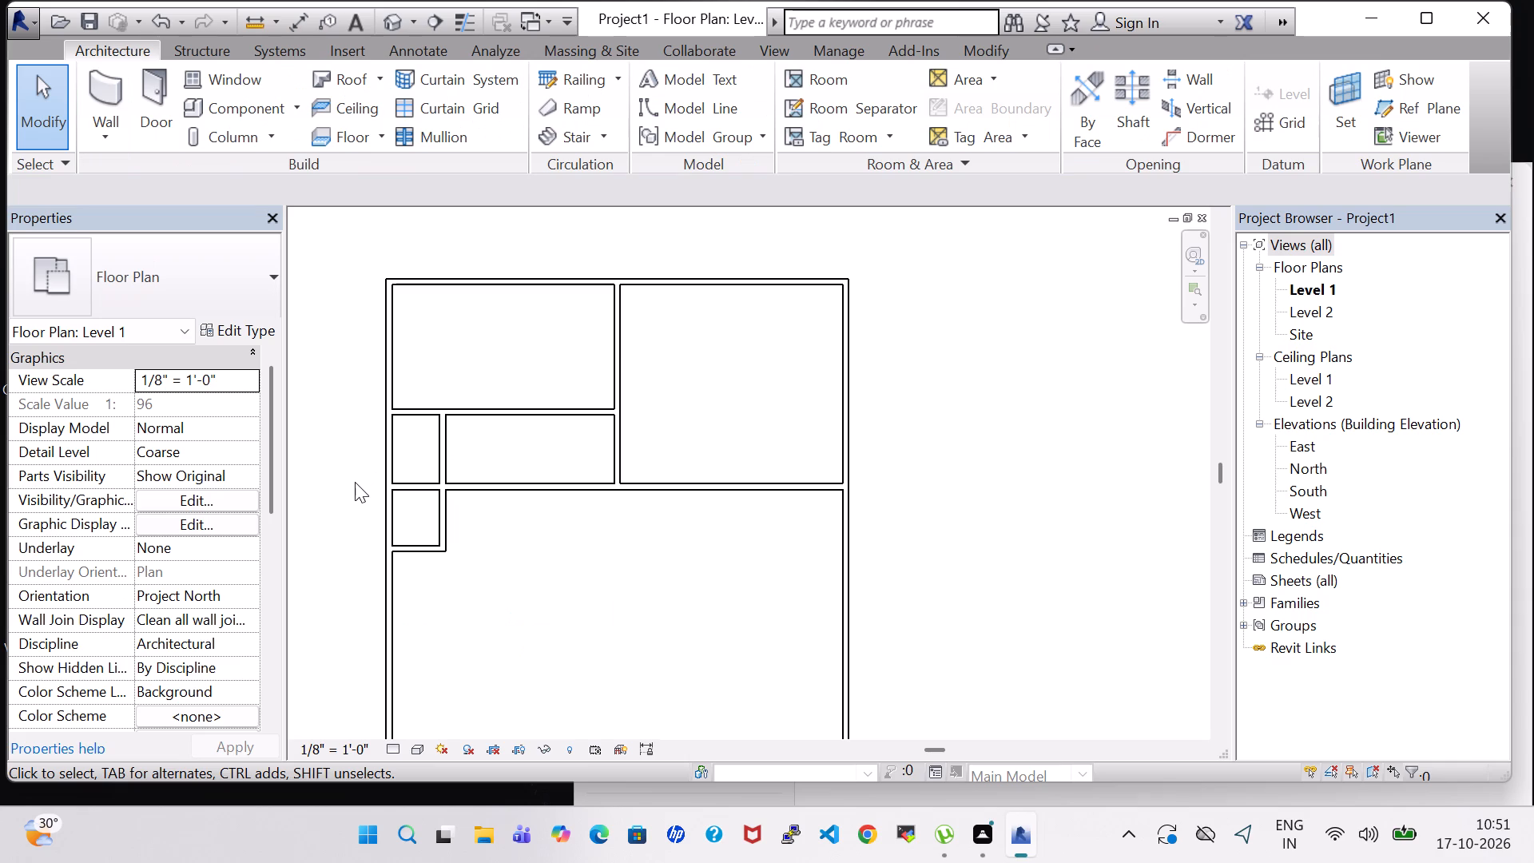
Draw a wall about 11'-9" south from the small west room's southeast corner and return it to the west exterior wall.
click(111, 86)
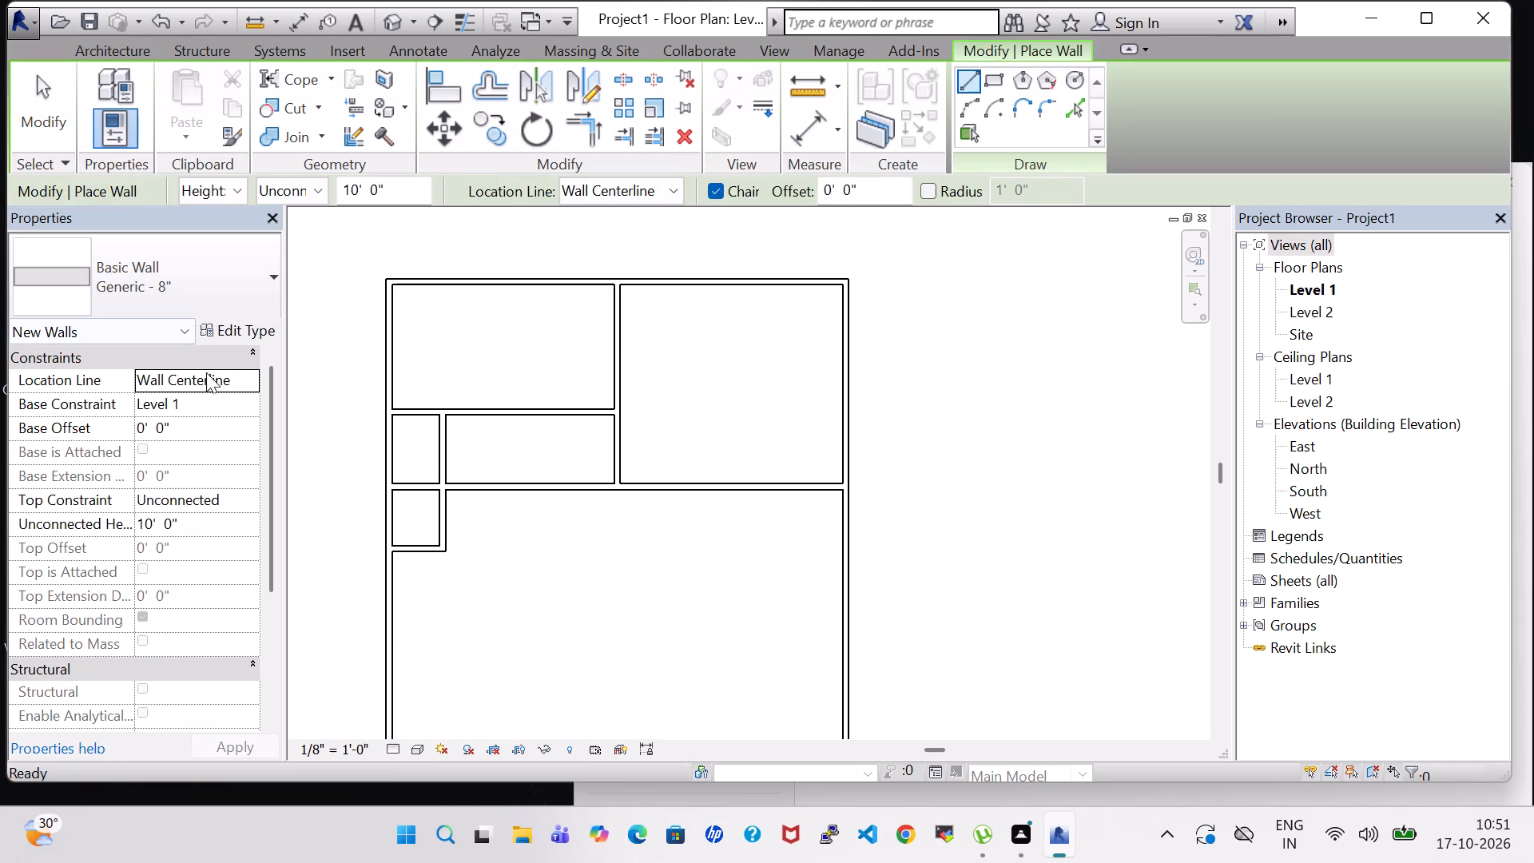
click(439, 550)
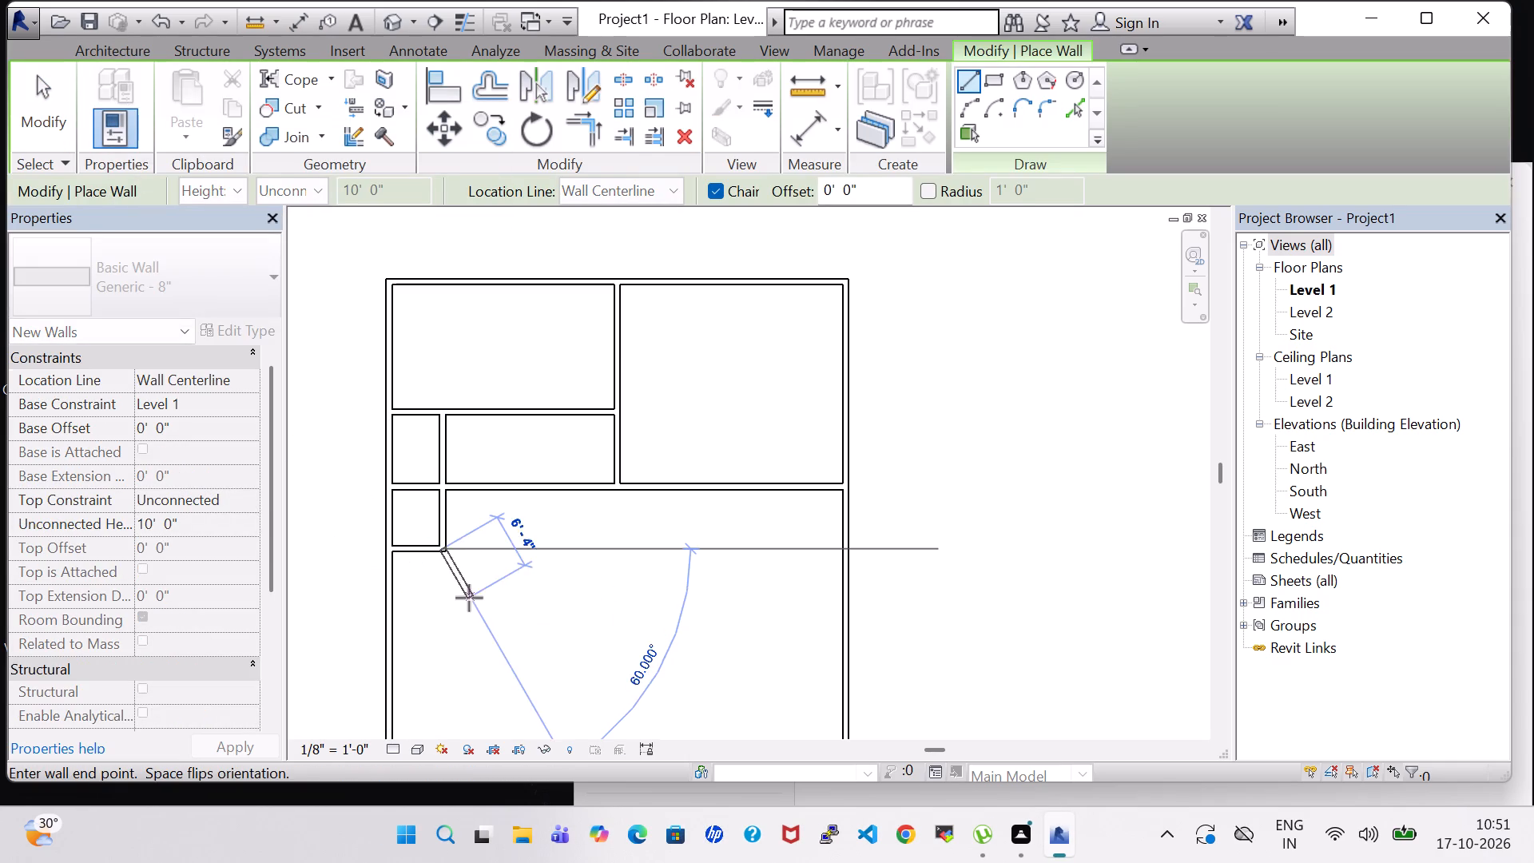
middle_drag(447, 636, 444, 452)
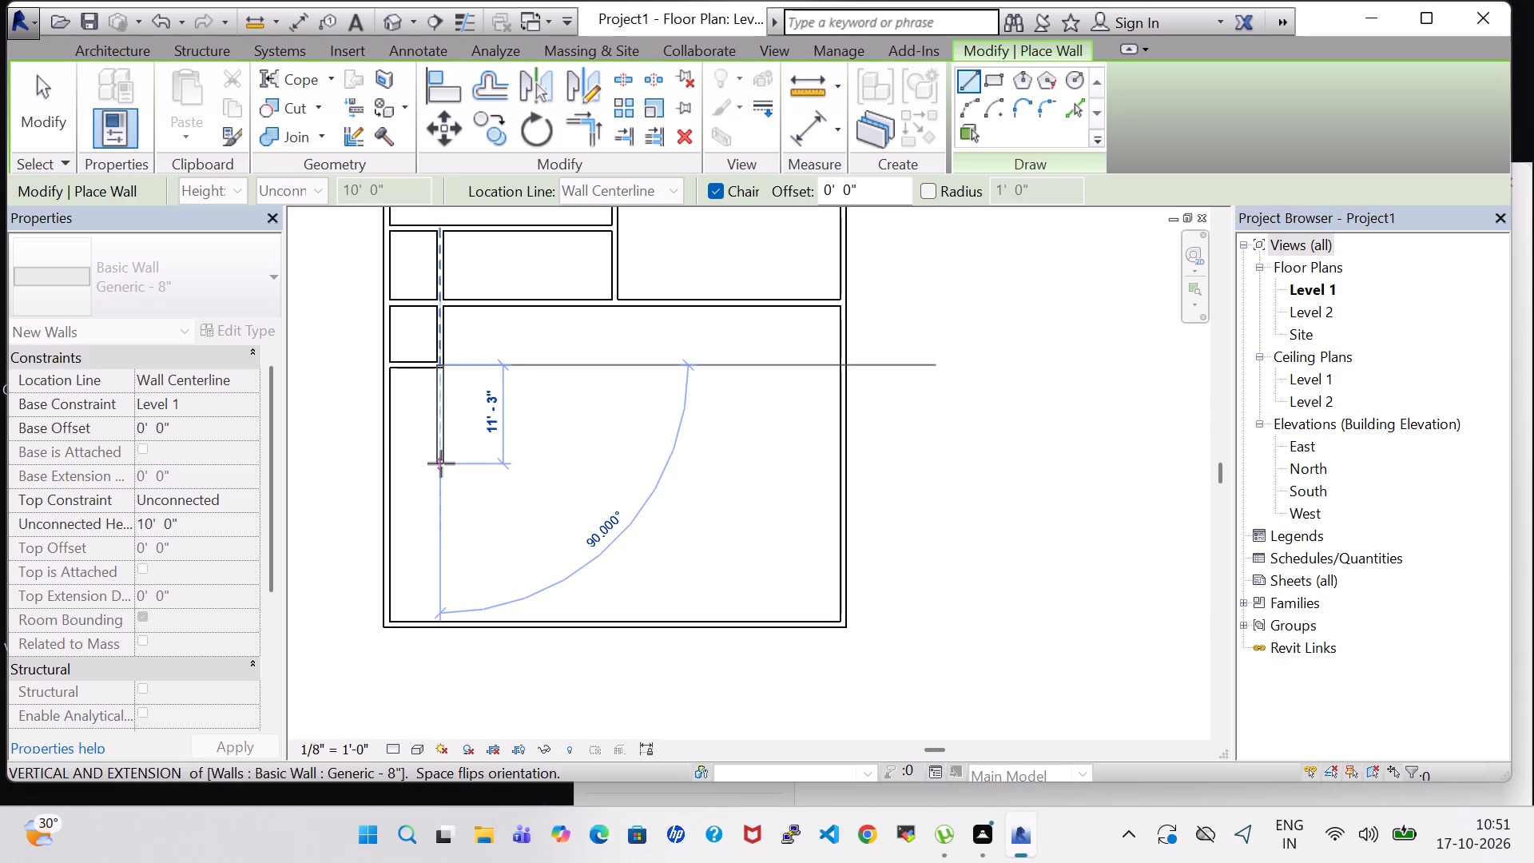
click(441, 468)
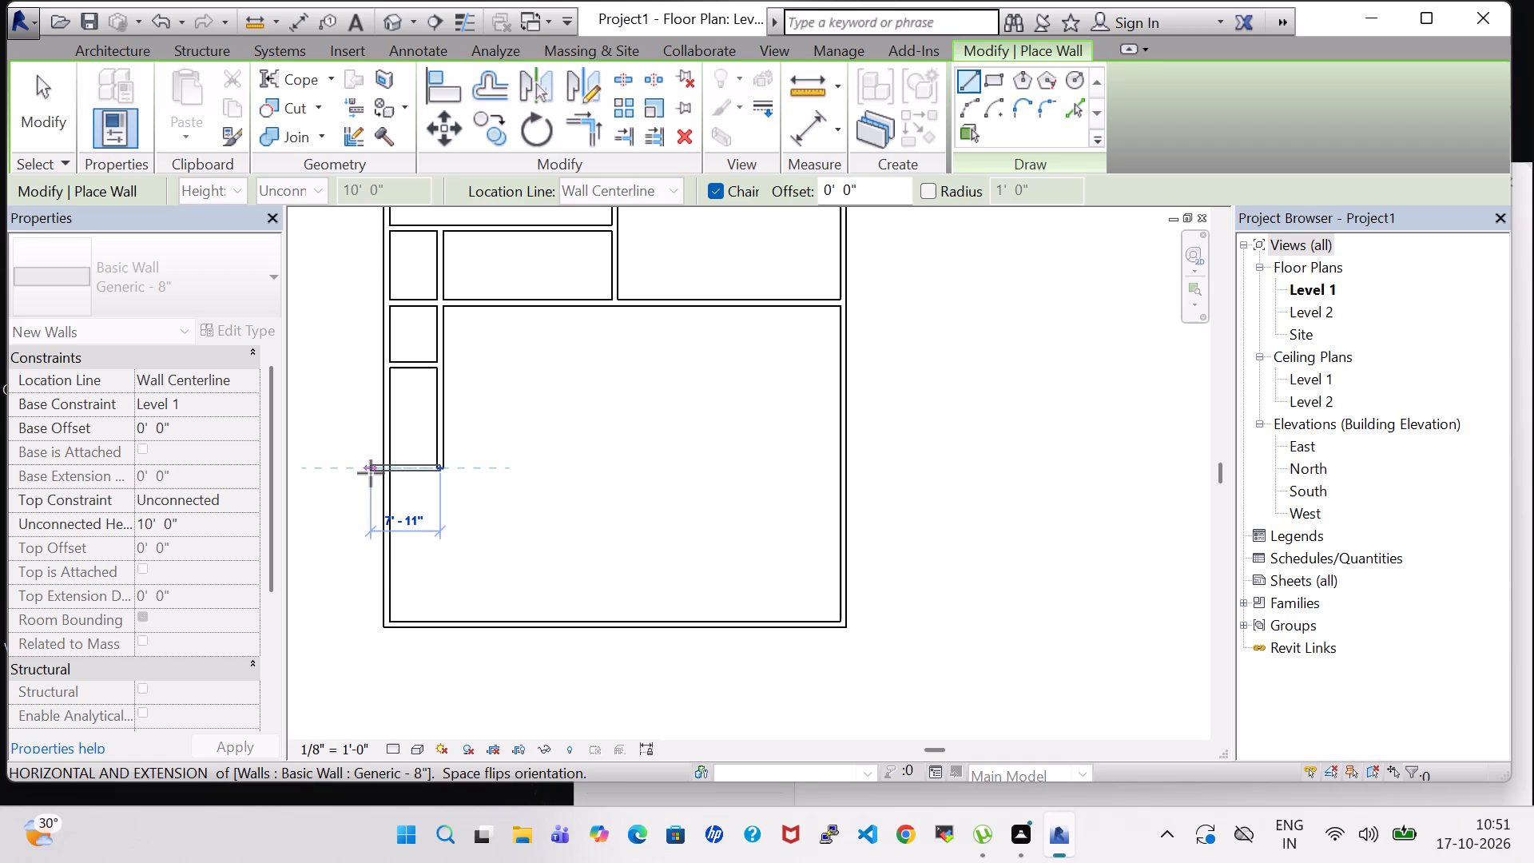
click(390, 474)
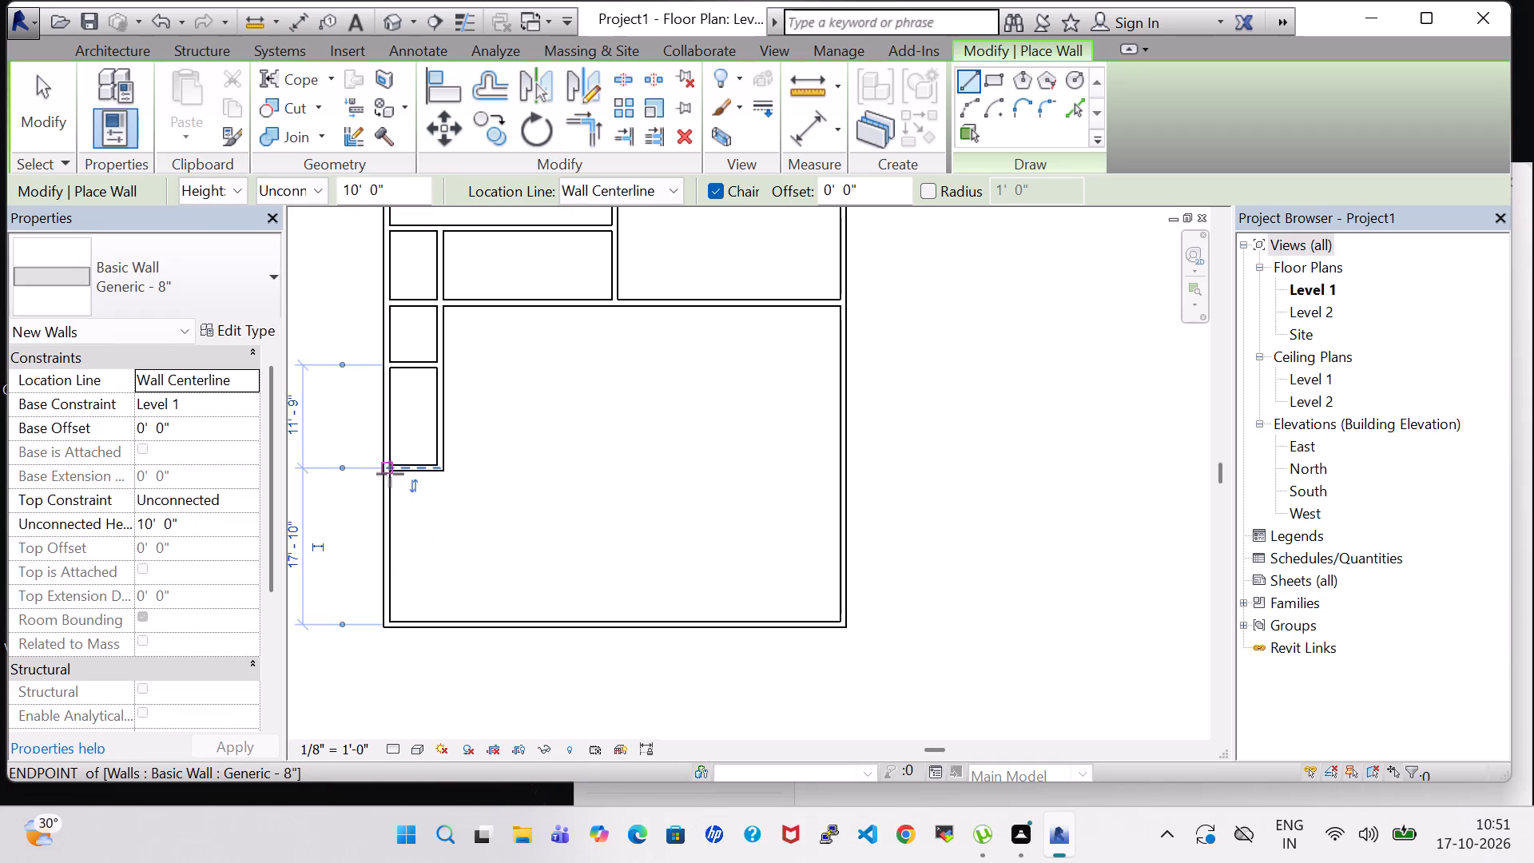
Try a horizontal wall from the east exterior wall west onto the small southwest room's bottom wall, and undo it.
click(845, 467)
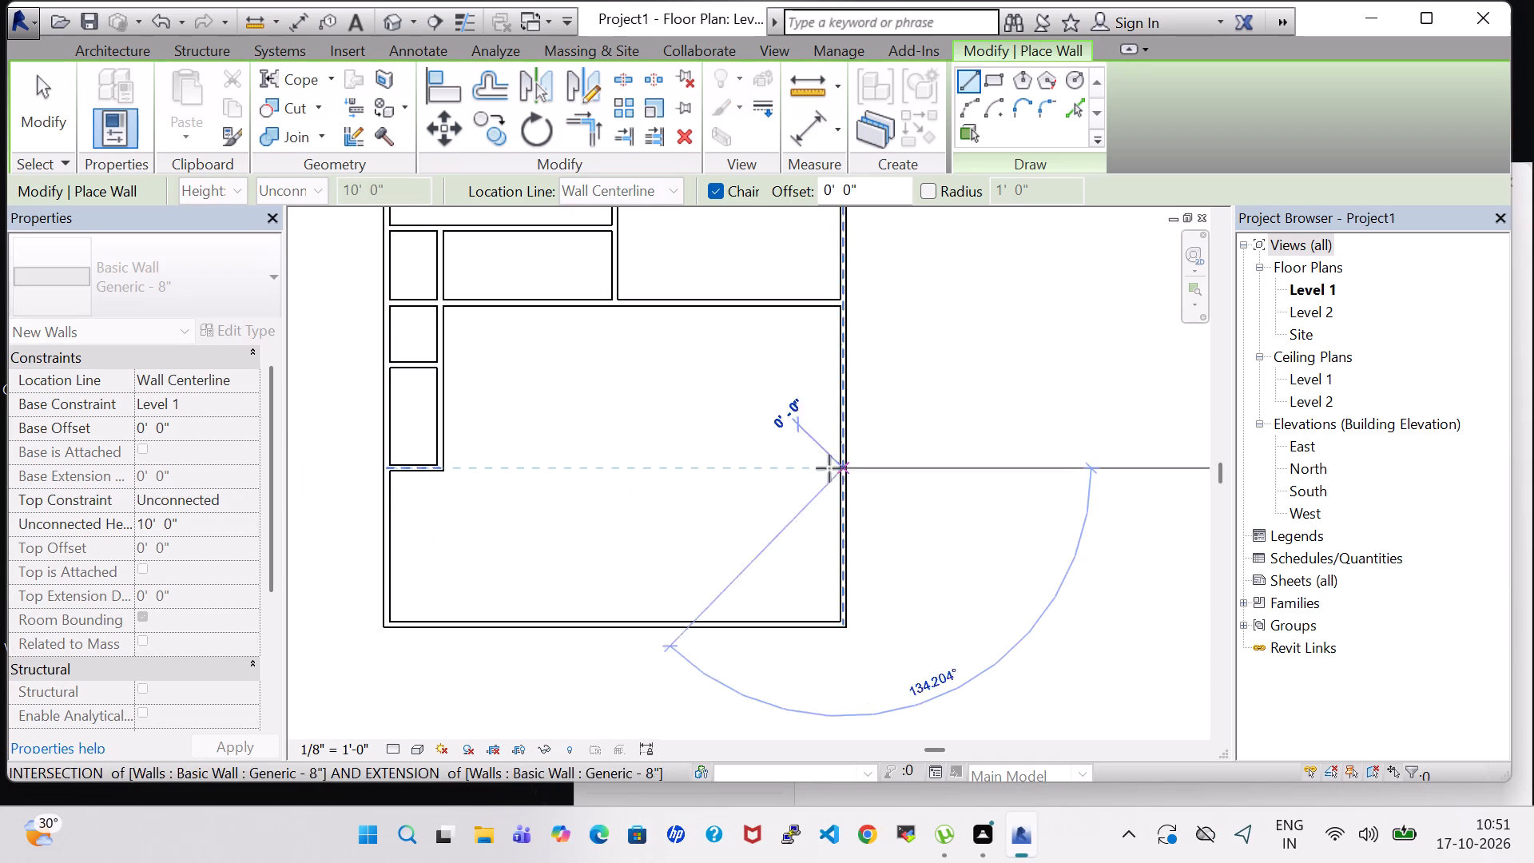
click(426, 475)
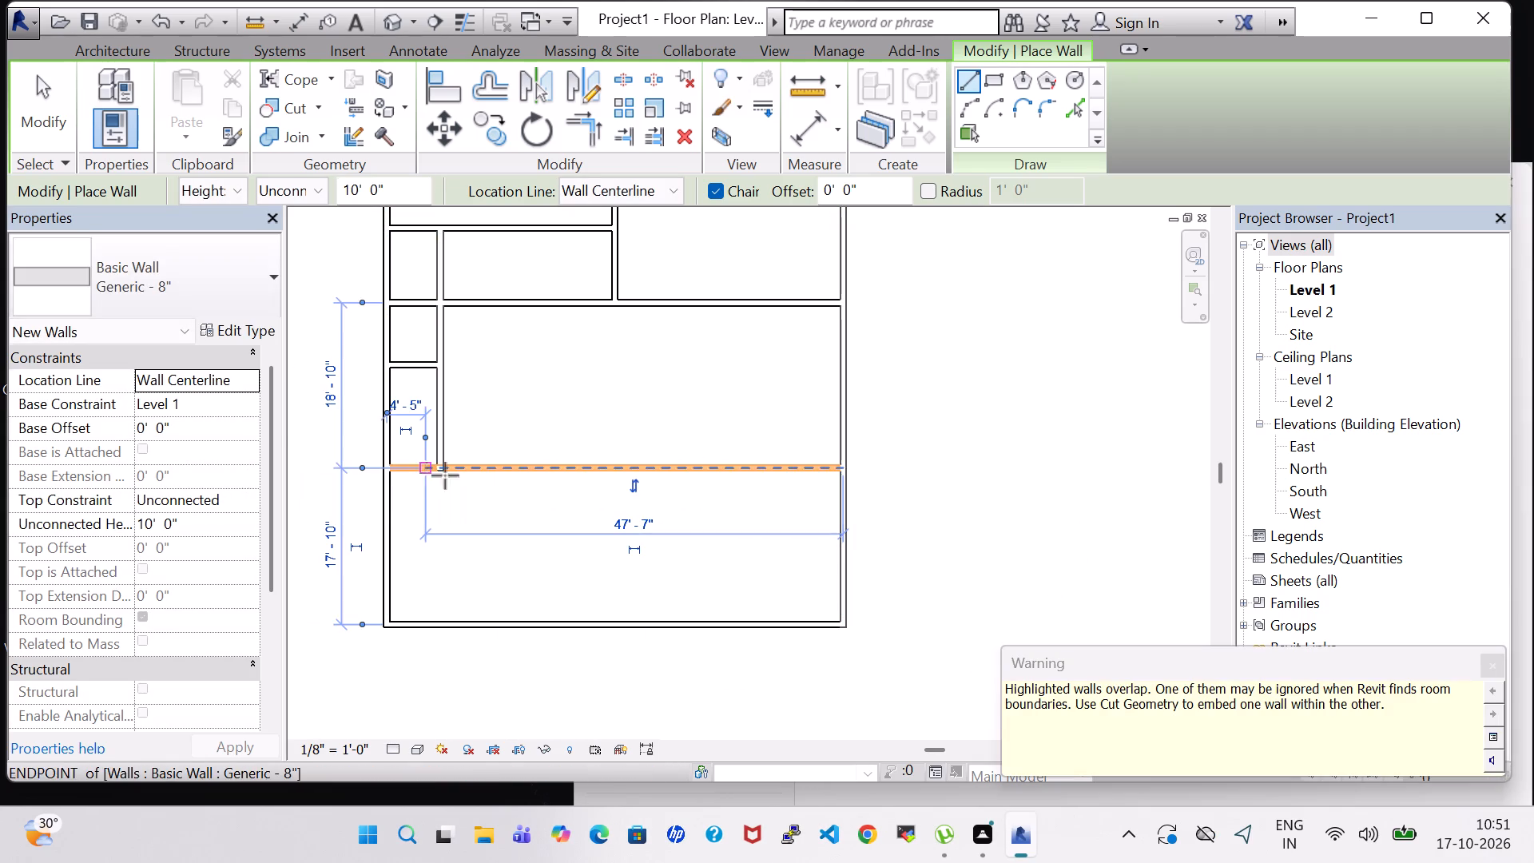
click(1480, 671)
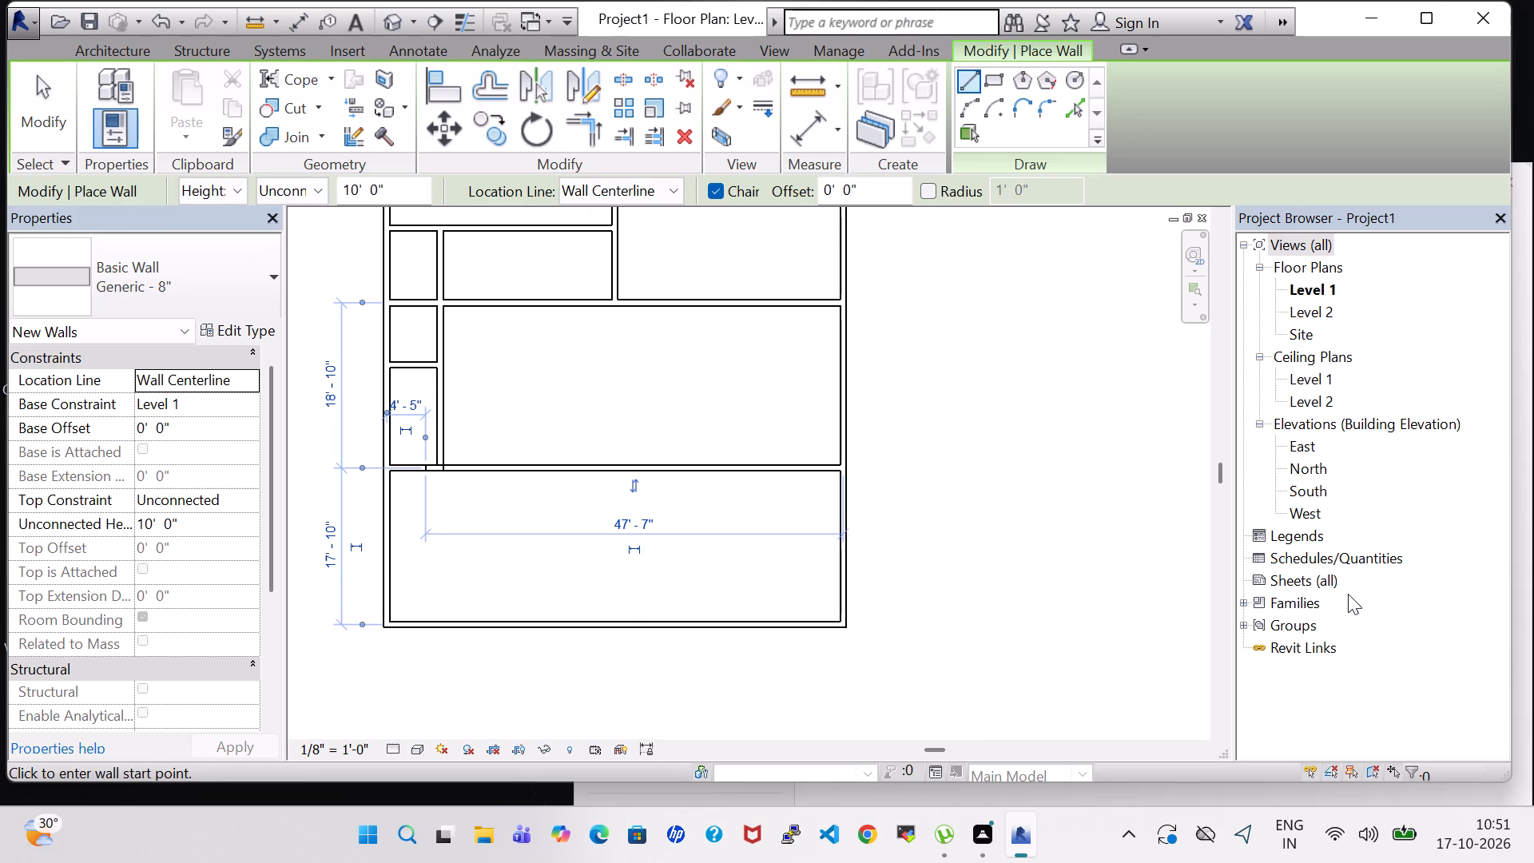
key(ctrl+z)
Draw a horizontal wall from the small southwest room's southeast corner east to the east exterior wall.
scroll(487, 479, up, 3)
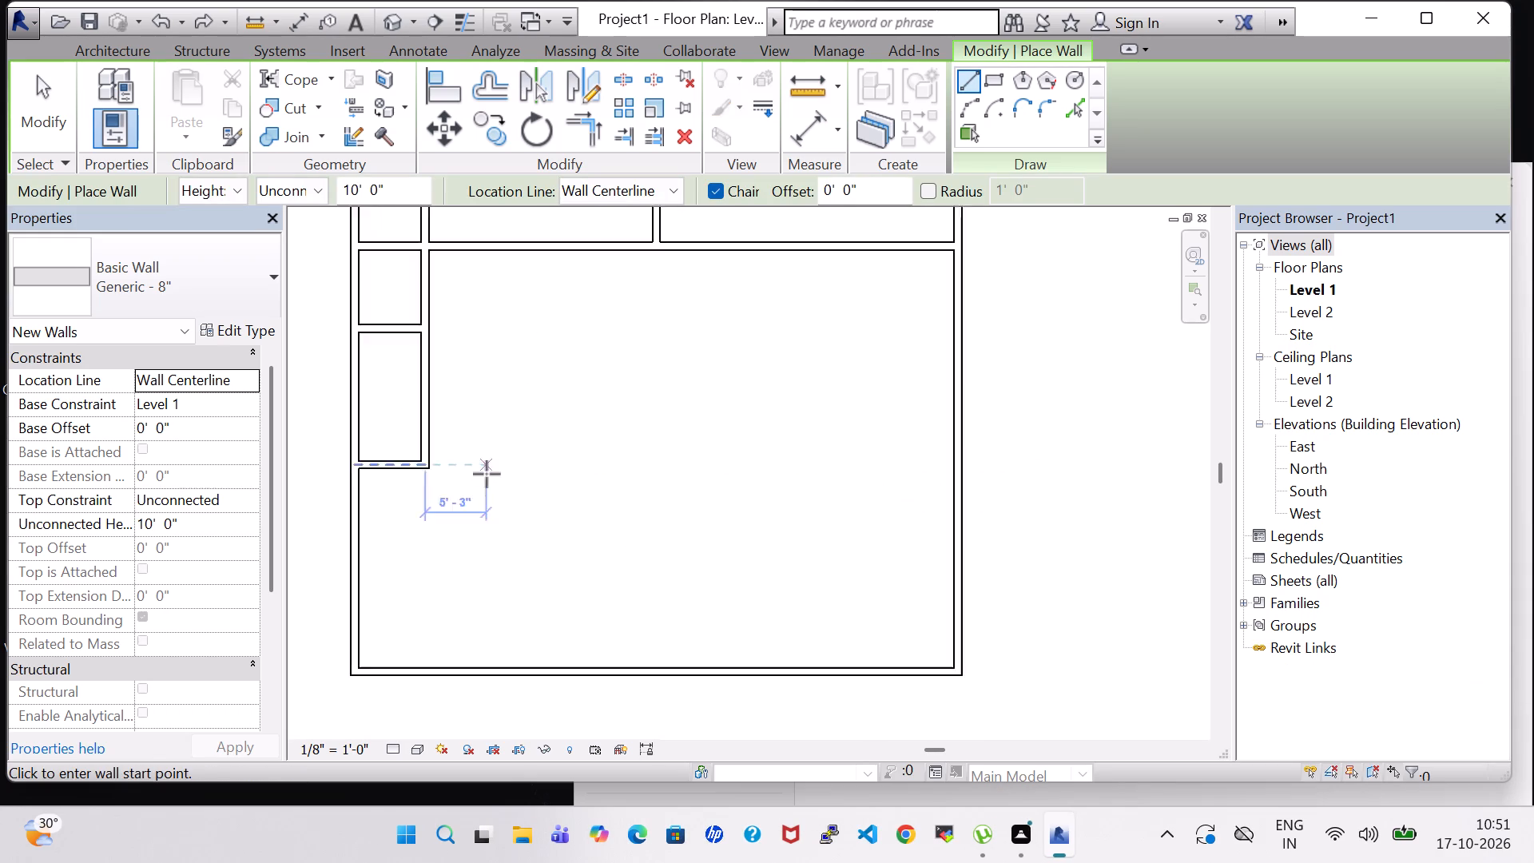
click(417, 462)
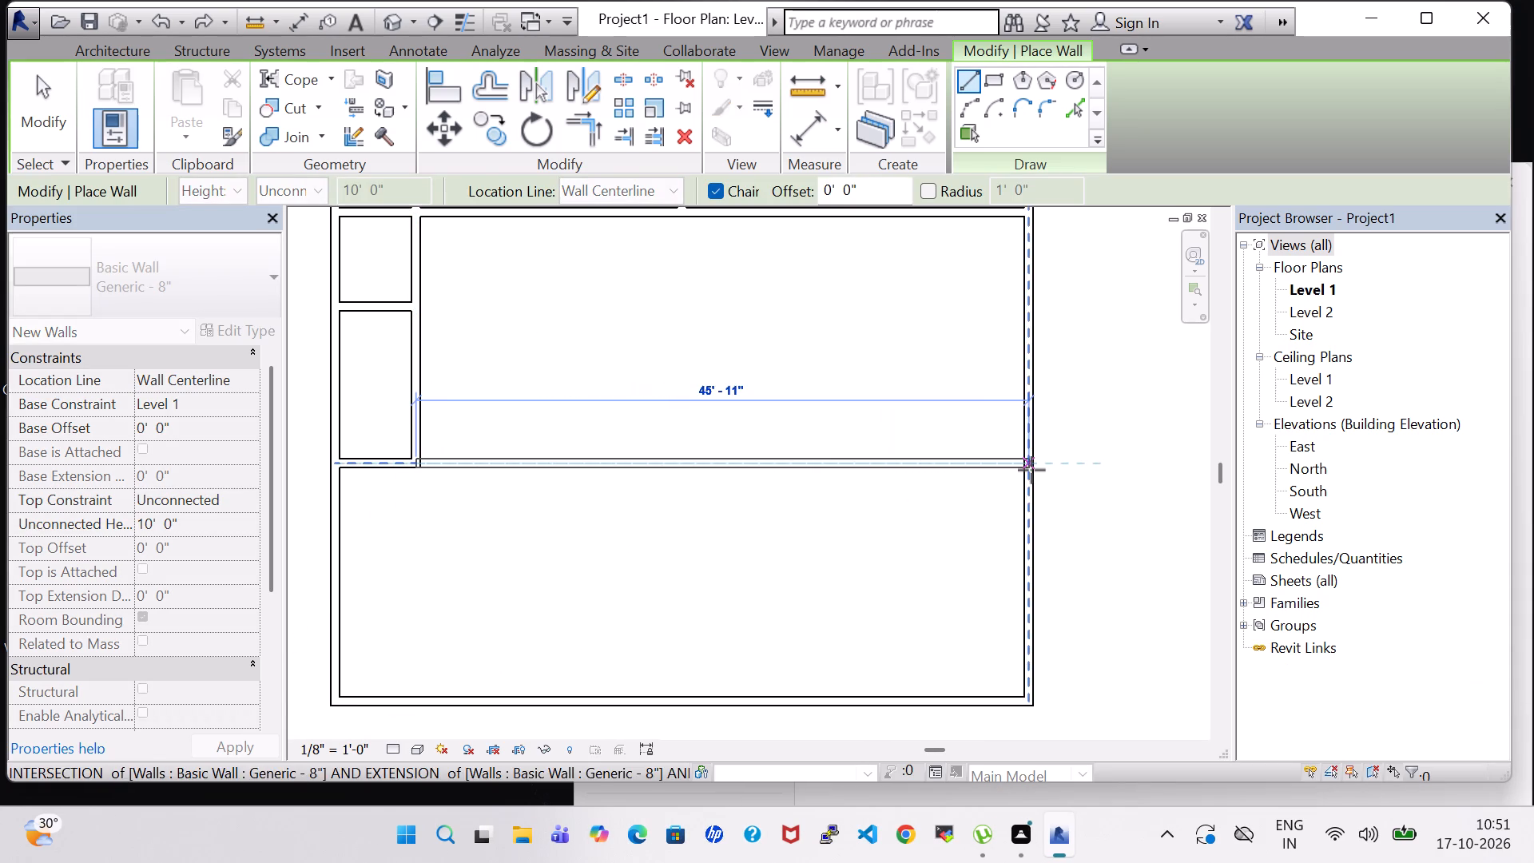
click(1031, 470)
scroll(837, 530, down, 2)
key(Escape)
Divide the room below the northwest room with a vertical wall about 8'-6" long, about 9'-10" west of the central partition.
scroll(833, 531, down, 2)
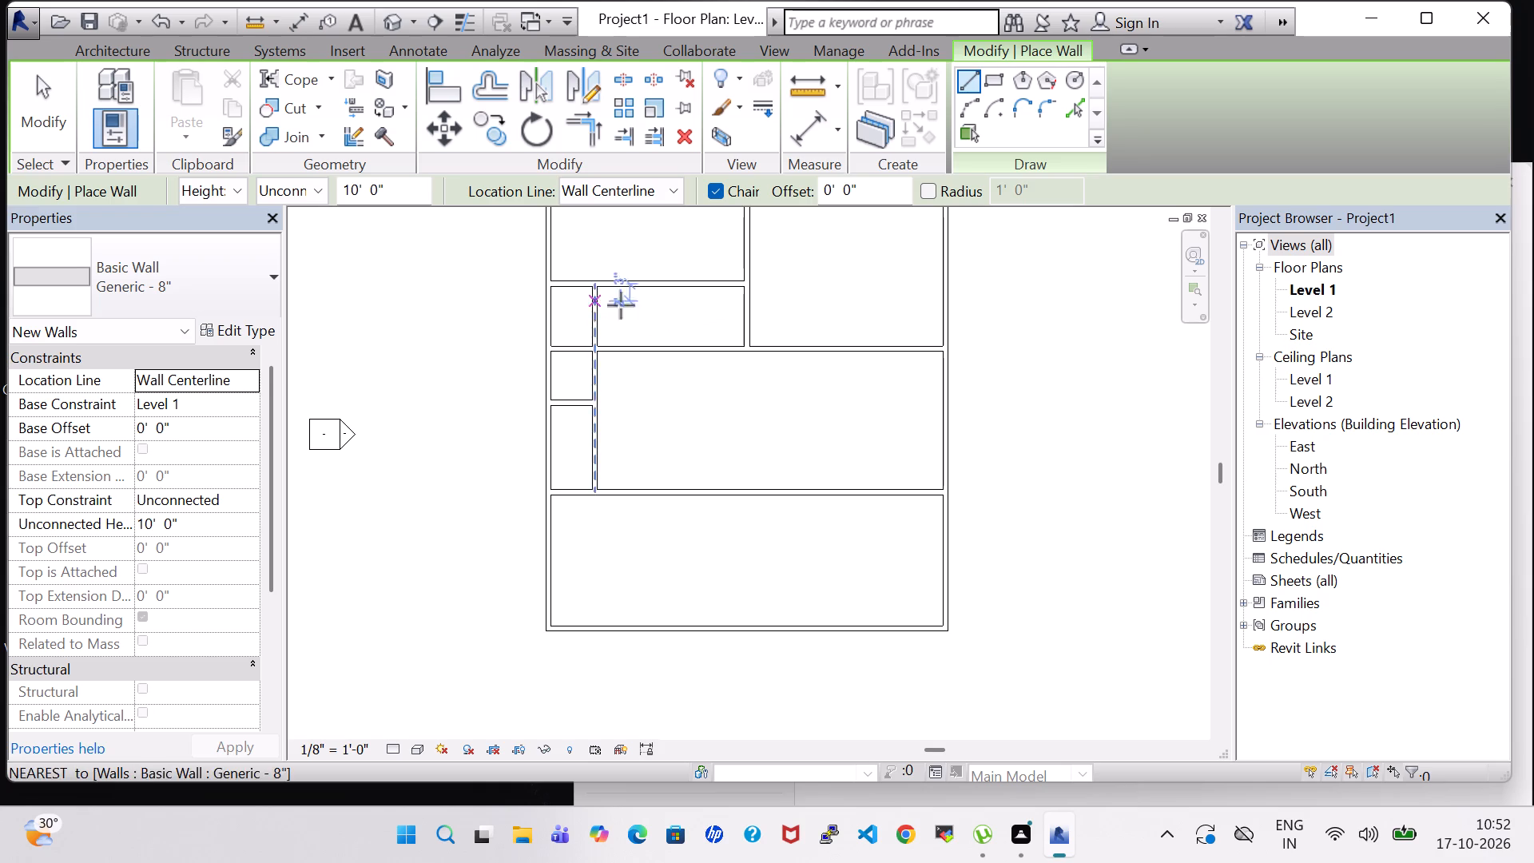
click(672, 286)
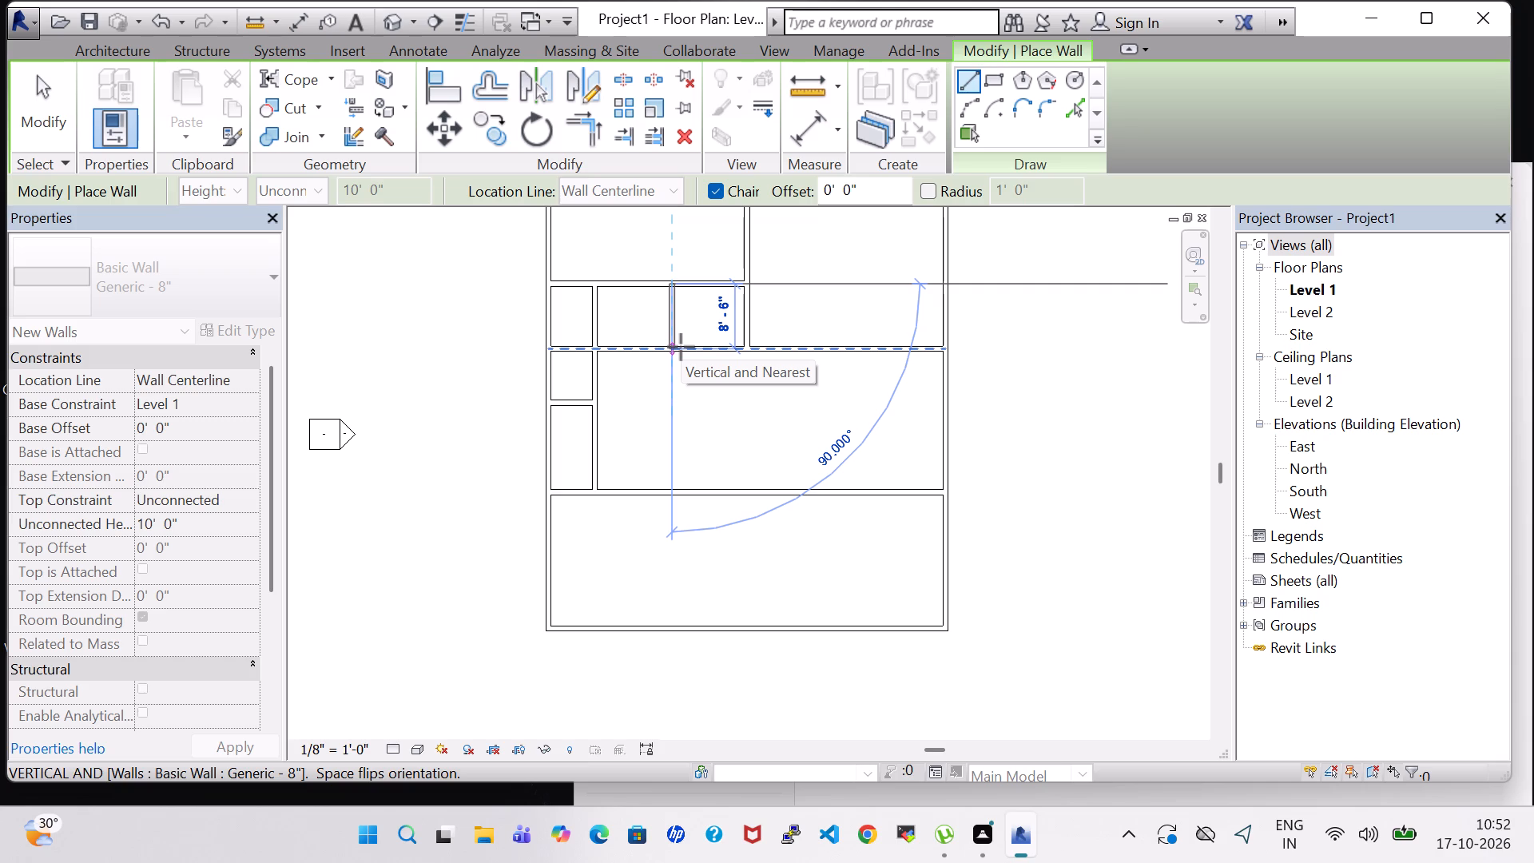
click(681, 347)
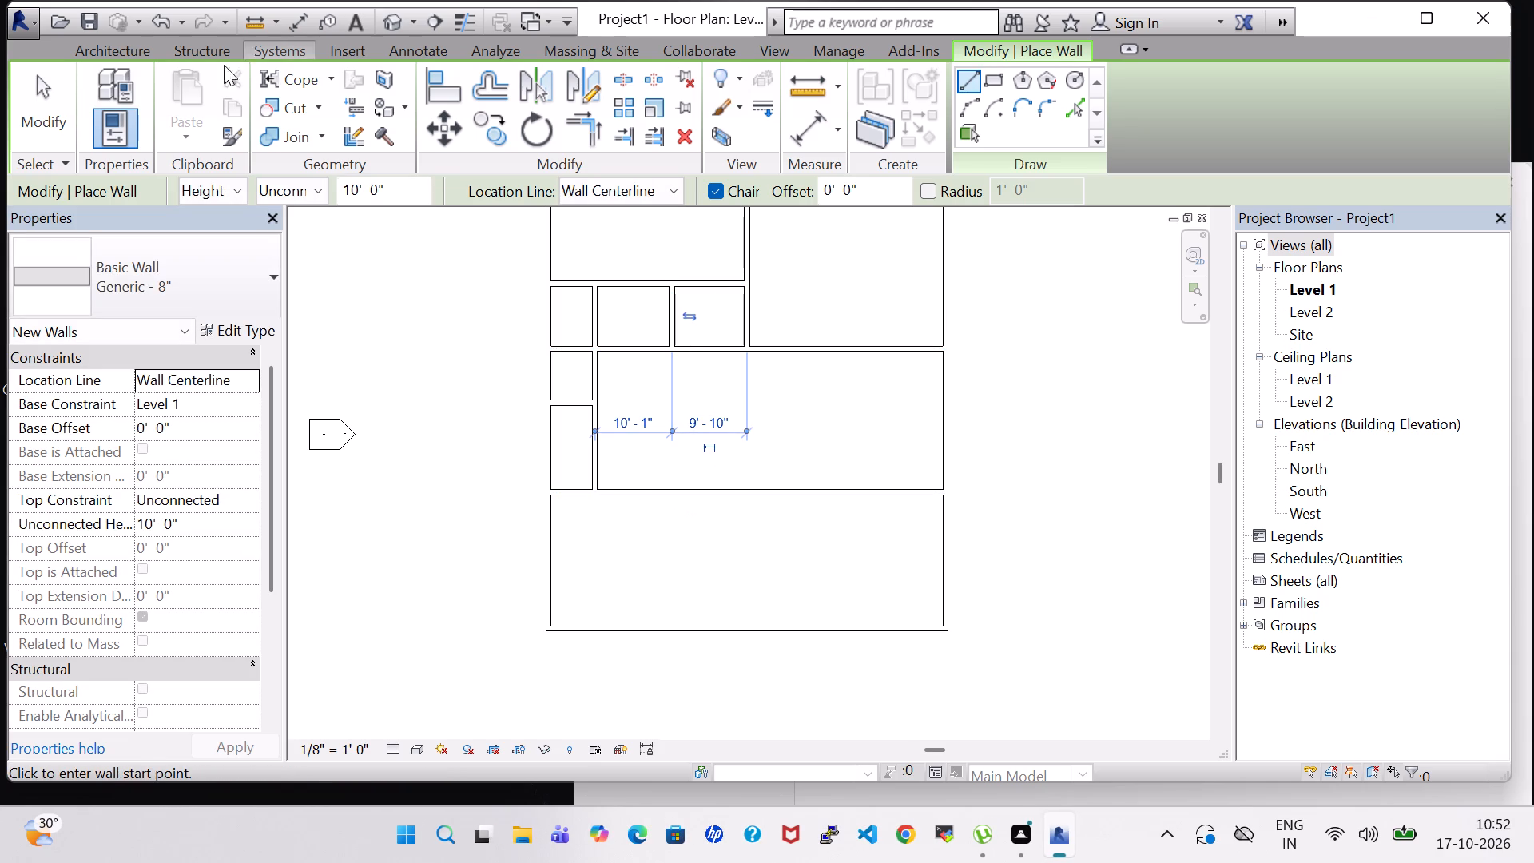
Continue the new vertical partition from the cross partition south to the south exterior wall.
click(111, 46)
scroll(636, 347, up, 2)
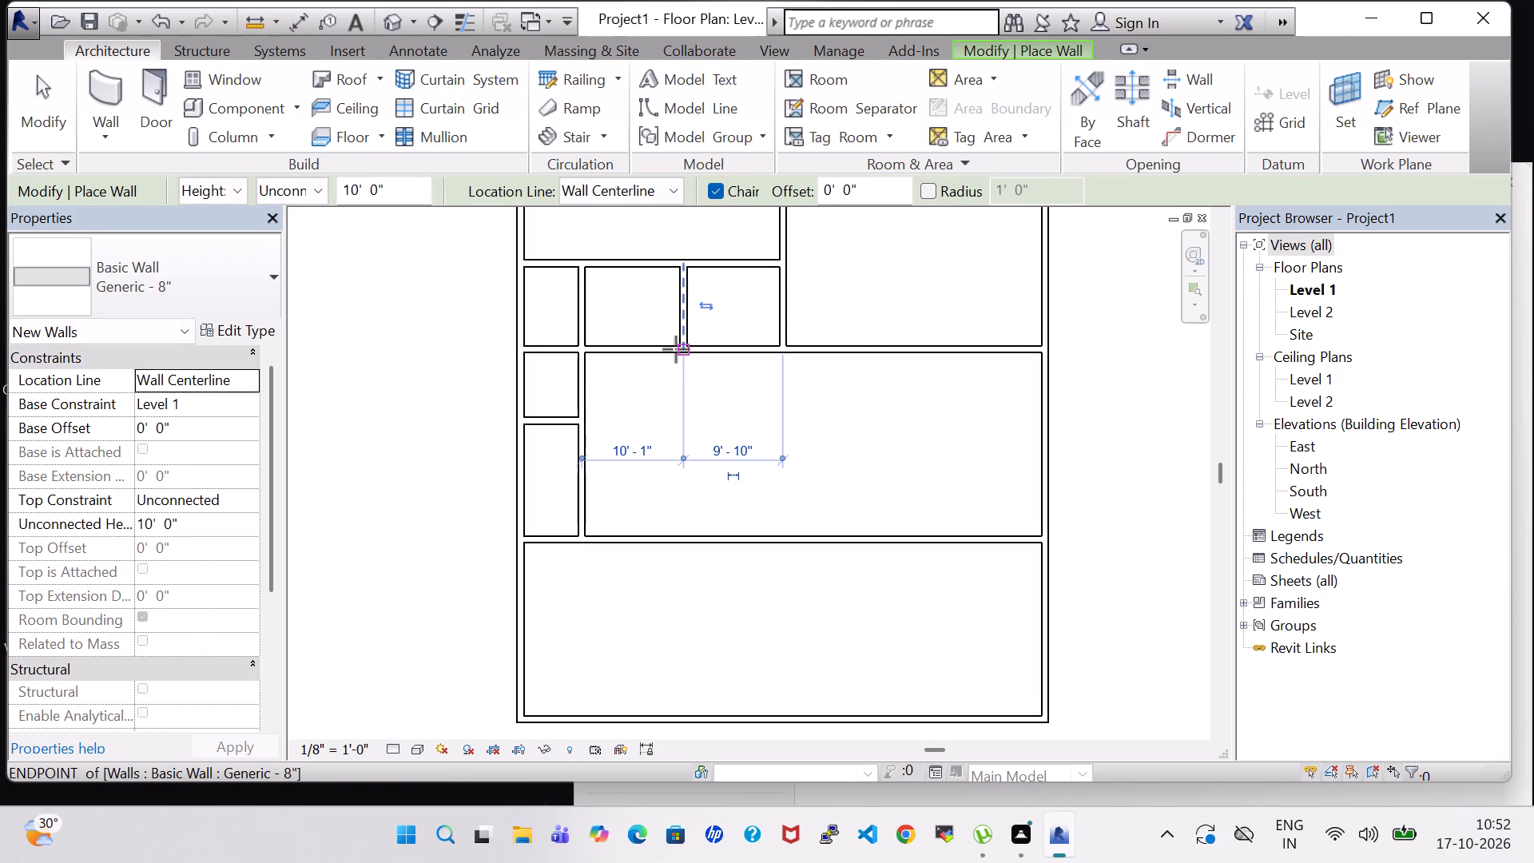
click(682, 349)
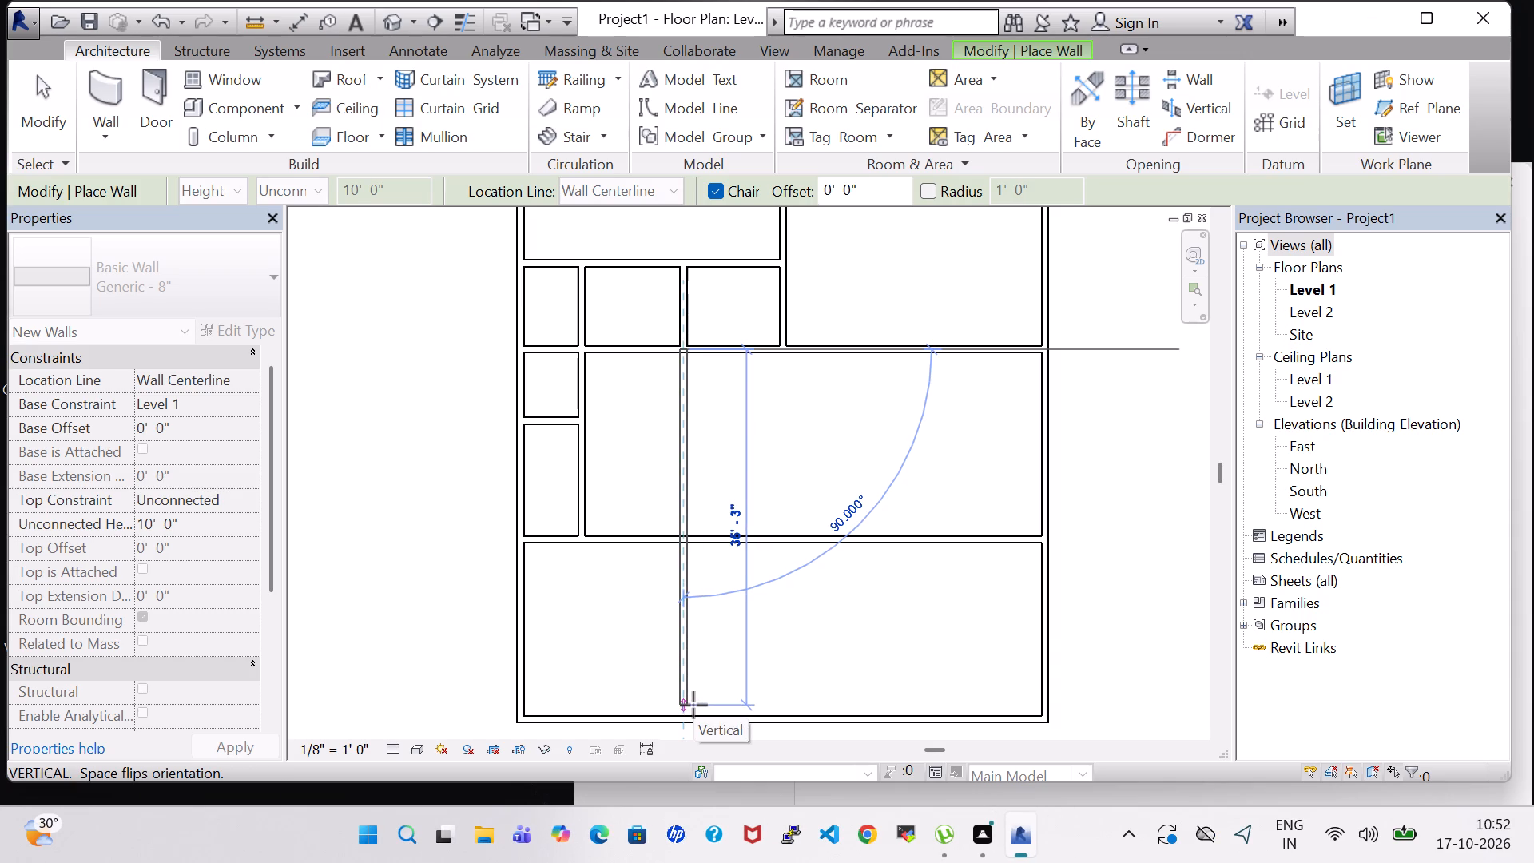
click(693, 718)
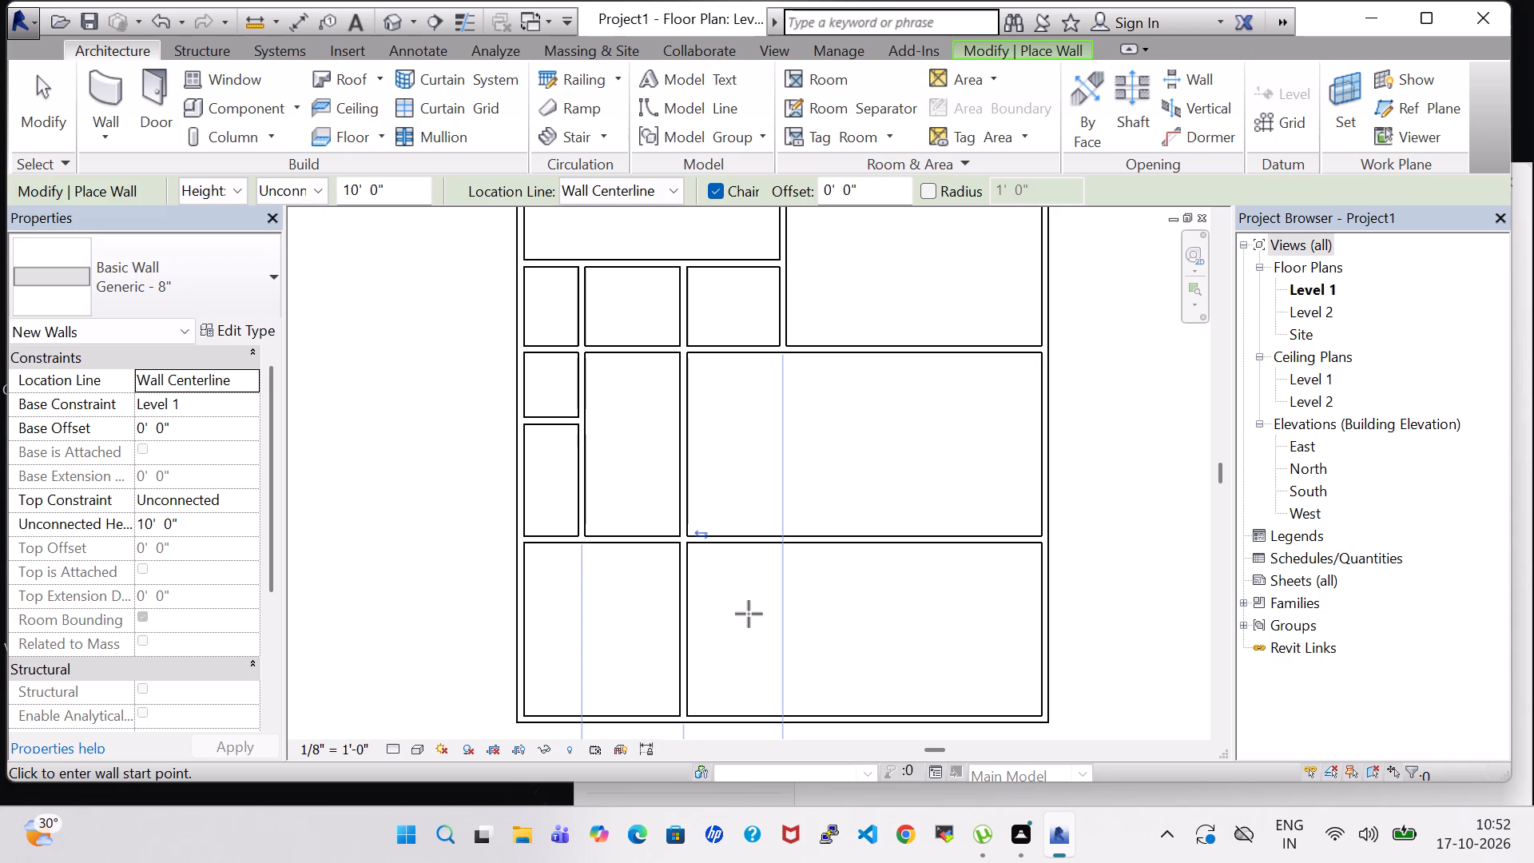
key(Escape)
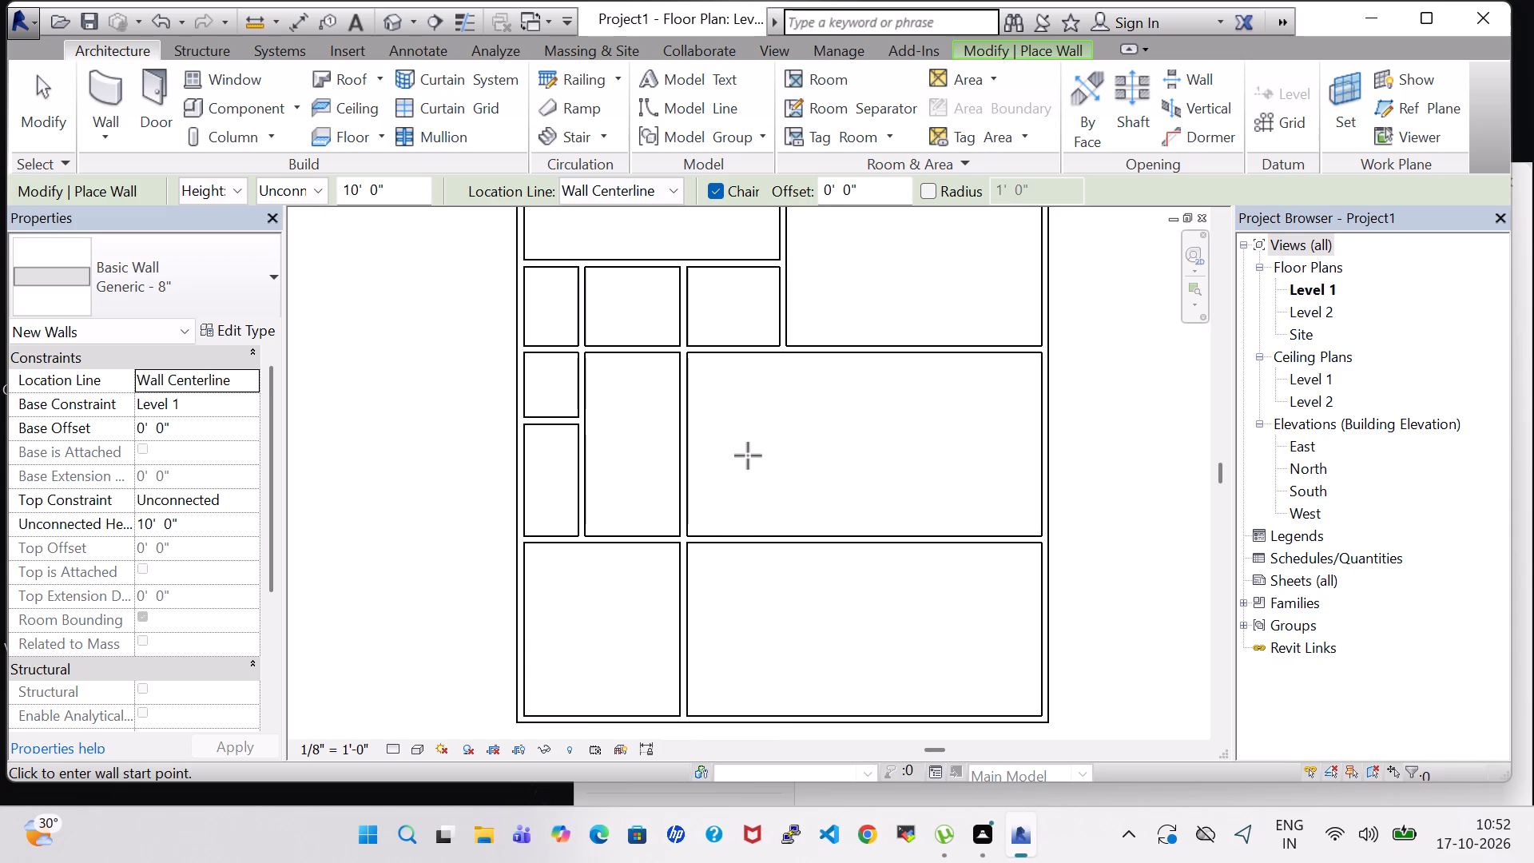
In the southeast room, draw a wall about 14'-2" east from the vertical partition and return it north to the horizontal partition.
scroll(748, 455, down, 1)
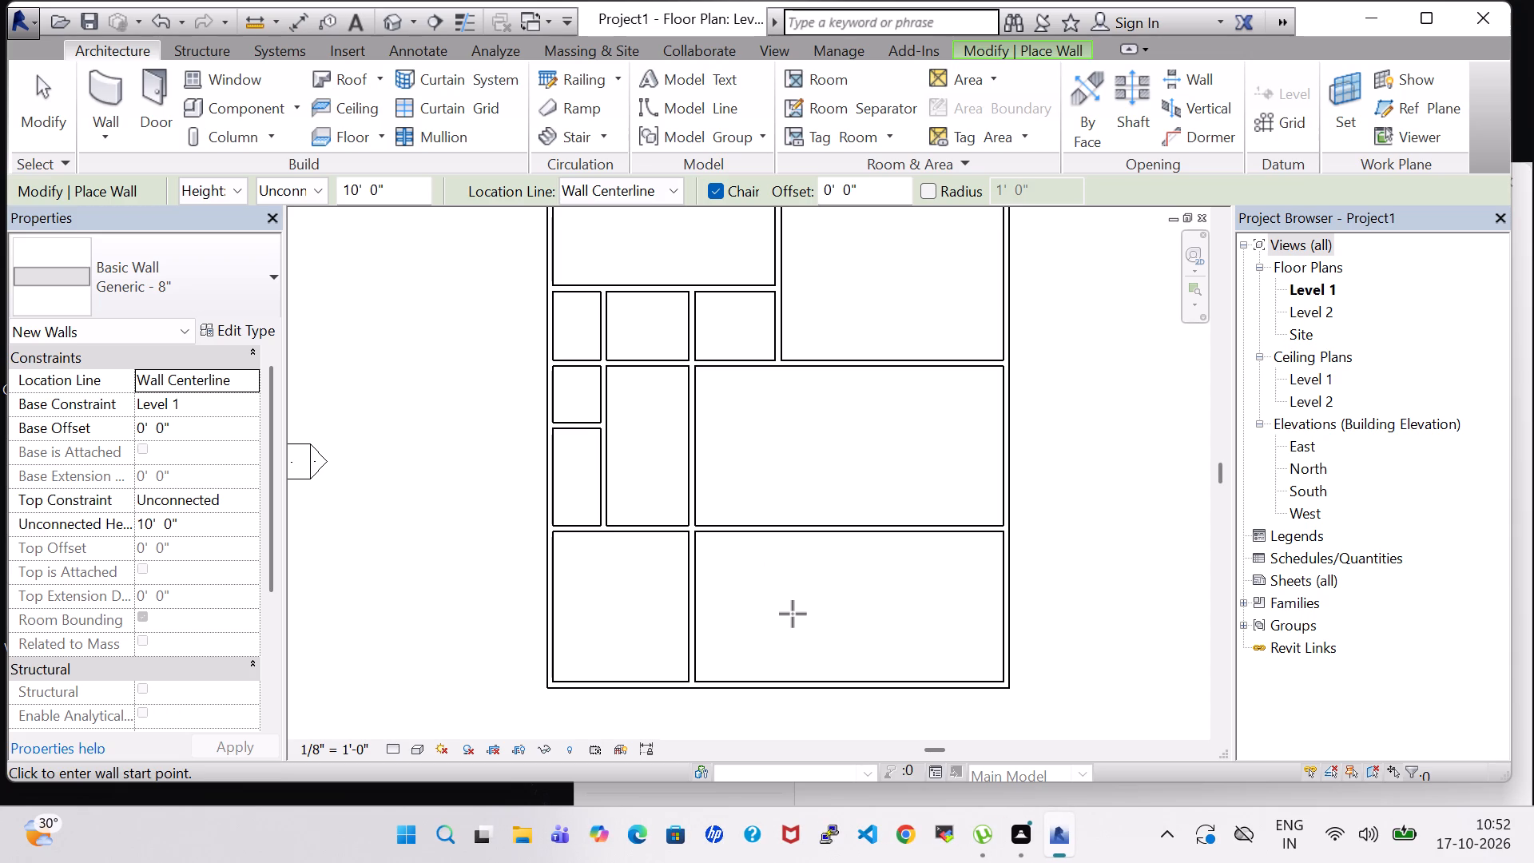
middle_drag(794, 669, 747, 630)
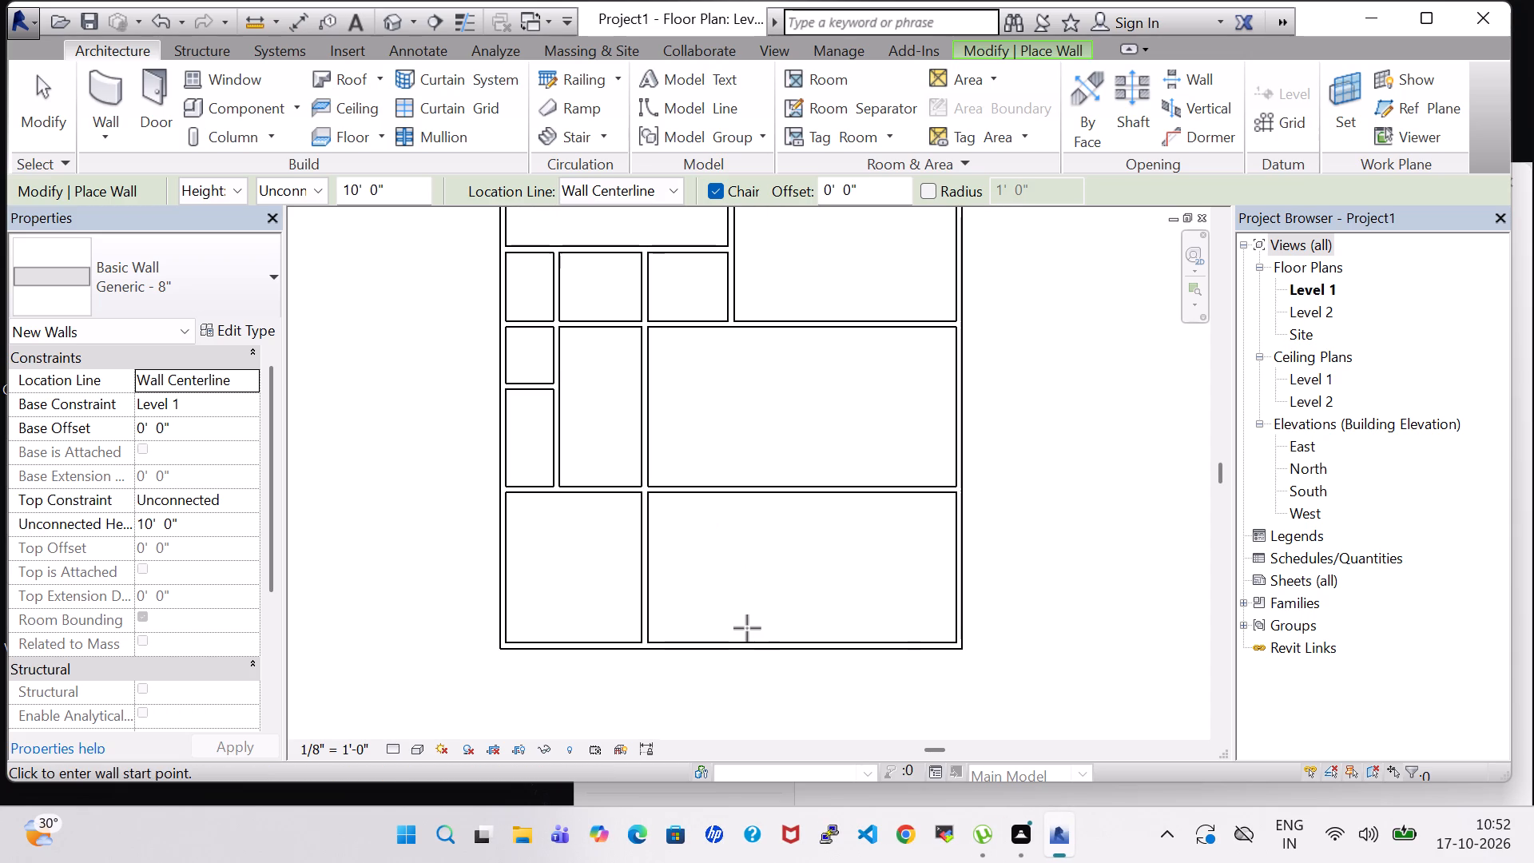
click(118, 70)
click(646, 586)
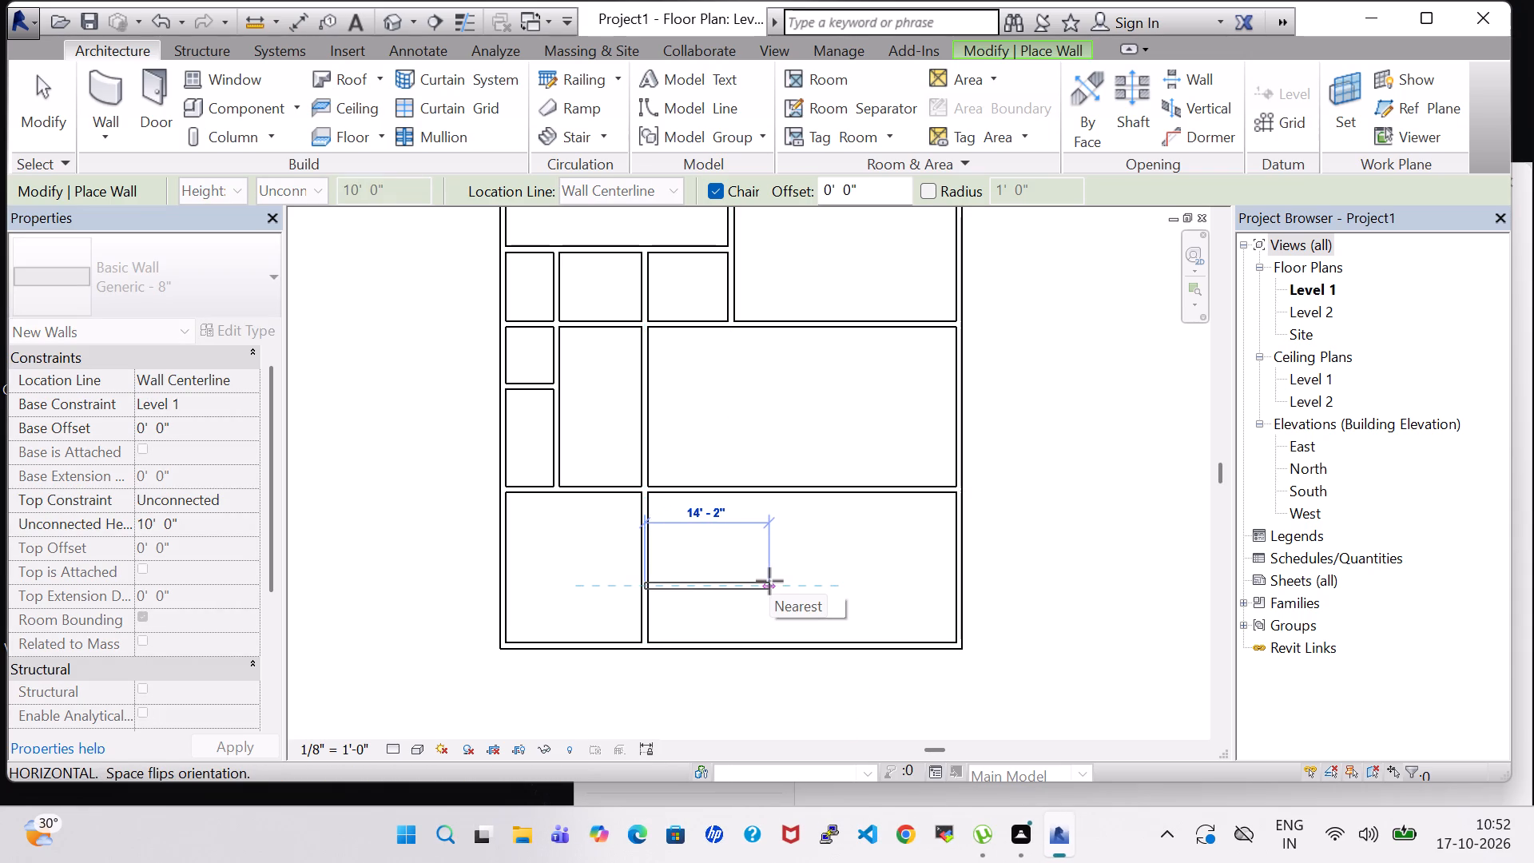
click(769, 581)
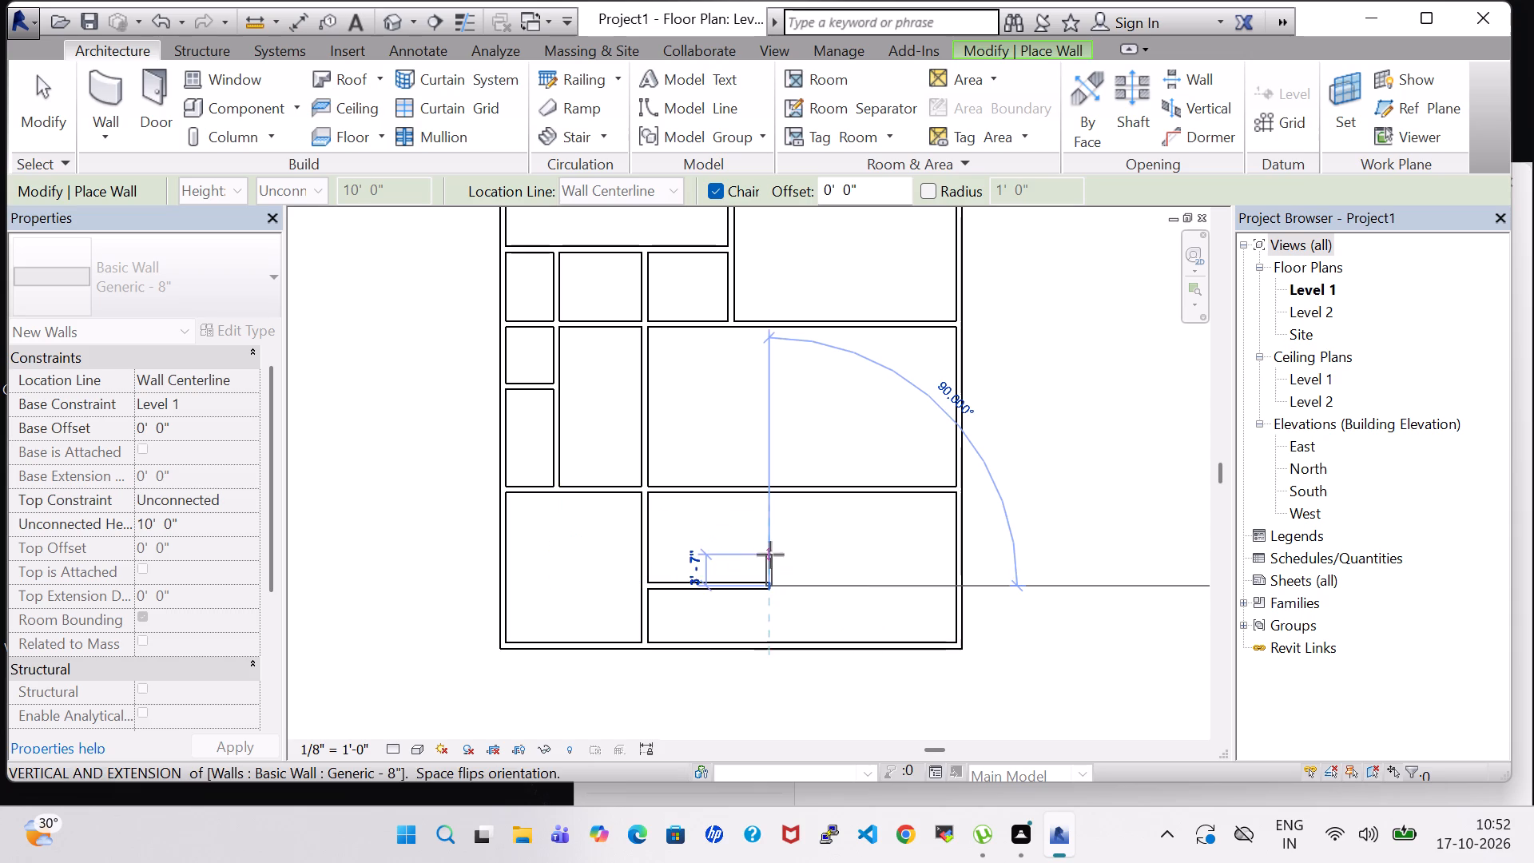
click(769, 488)
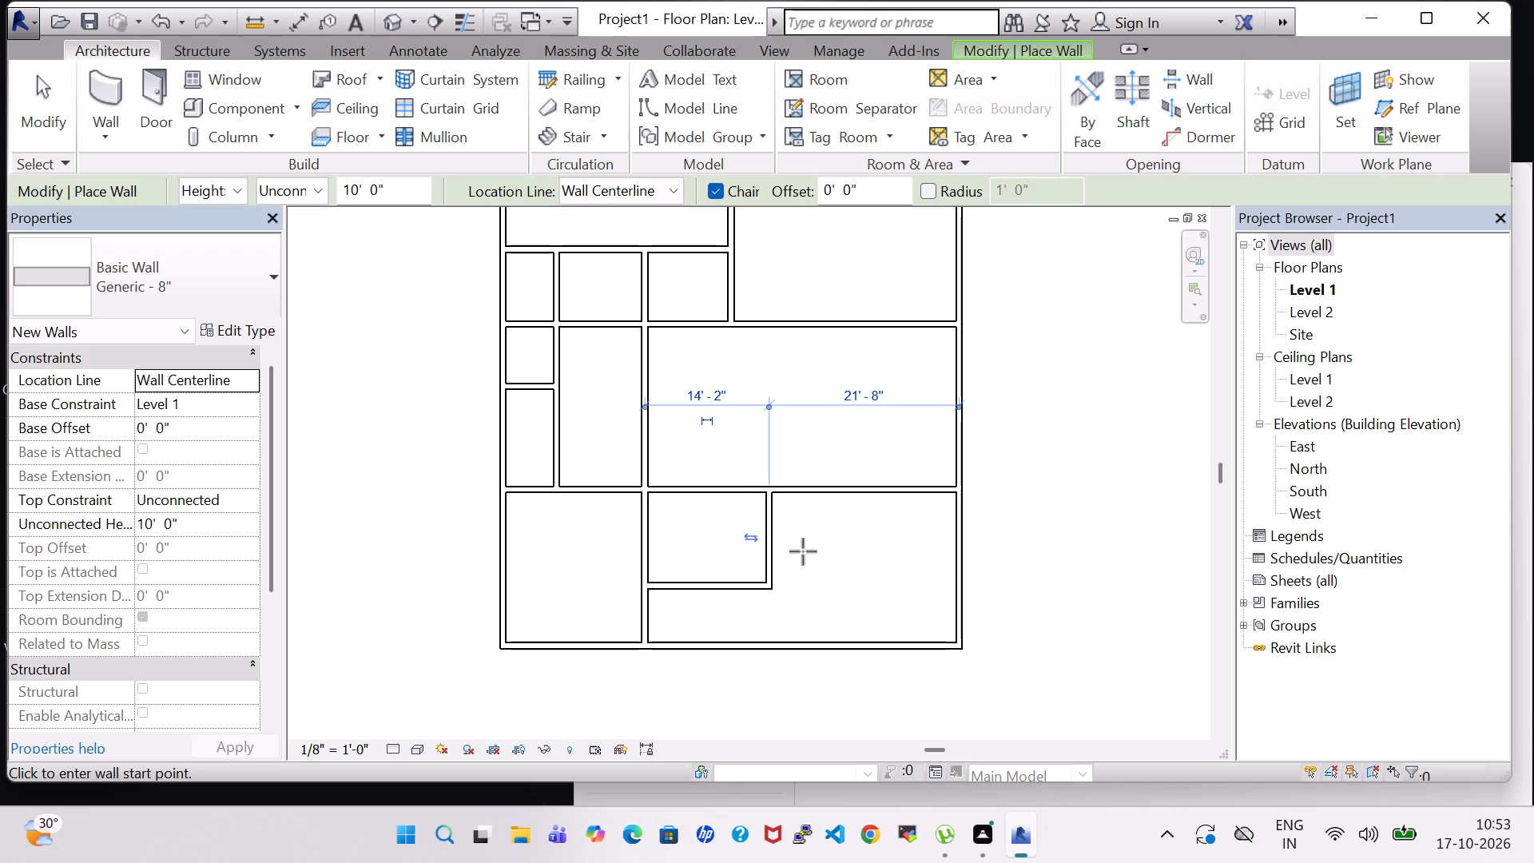
Enclose a second room with a 9'-3" wall south, about 10'-4" east of the first room, returning west to its wall.
click(860, 488)
click(859, 571)
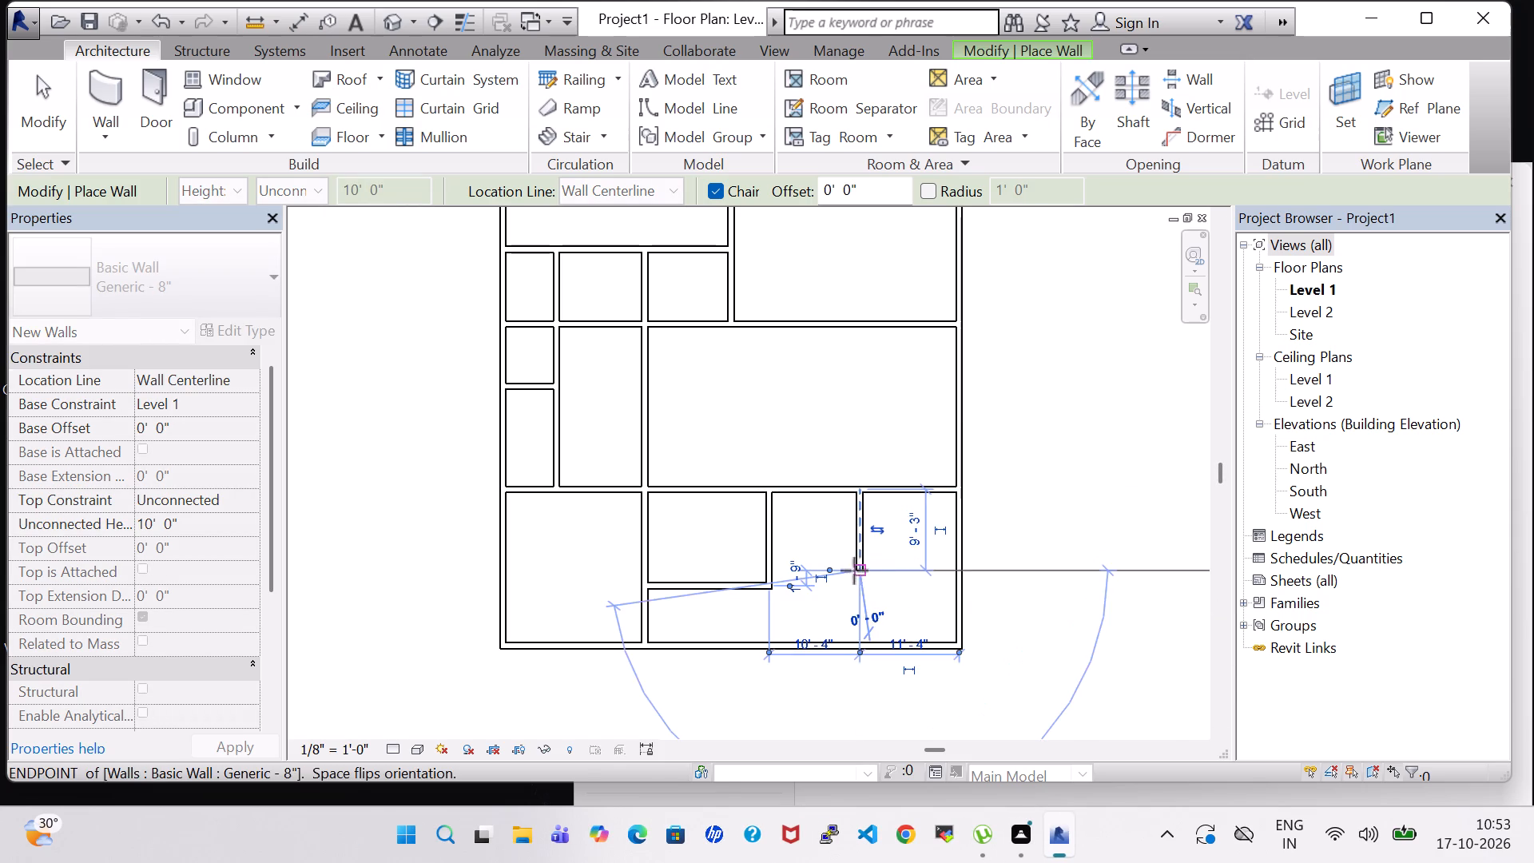
click(773, 564)
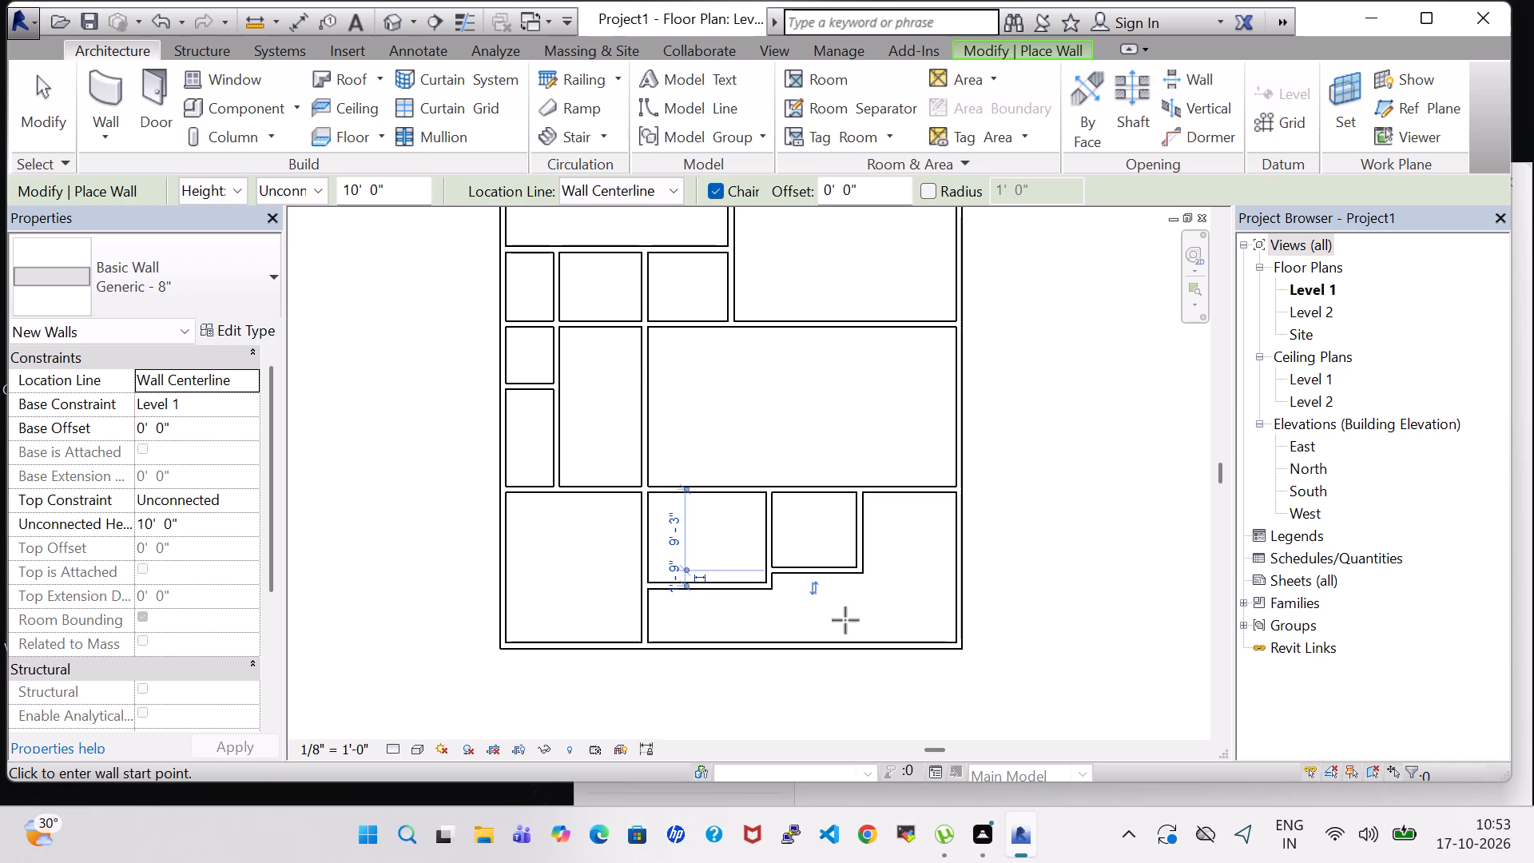
key(Escape)
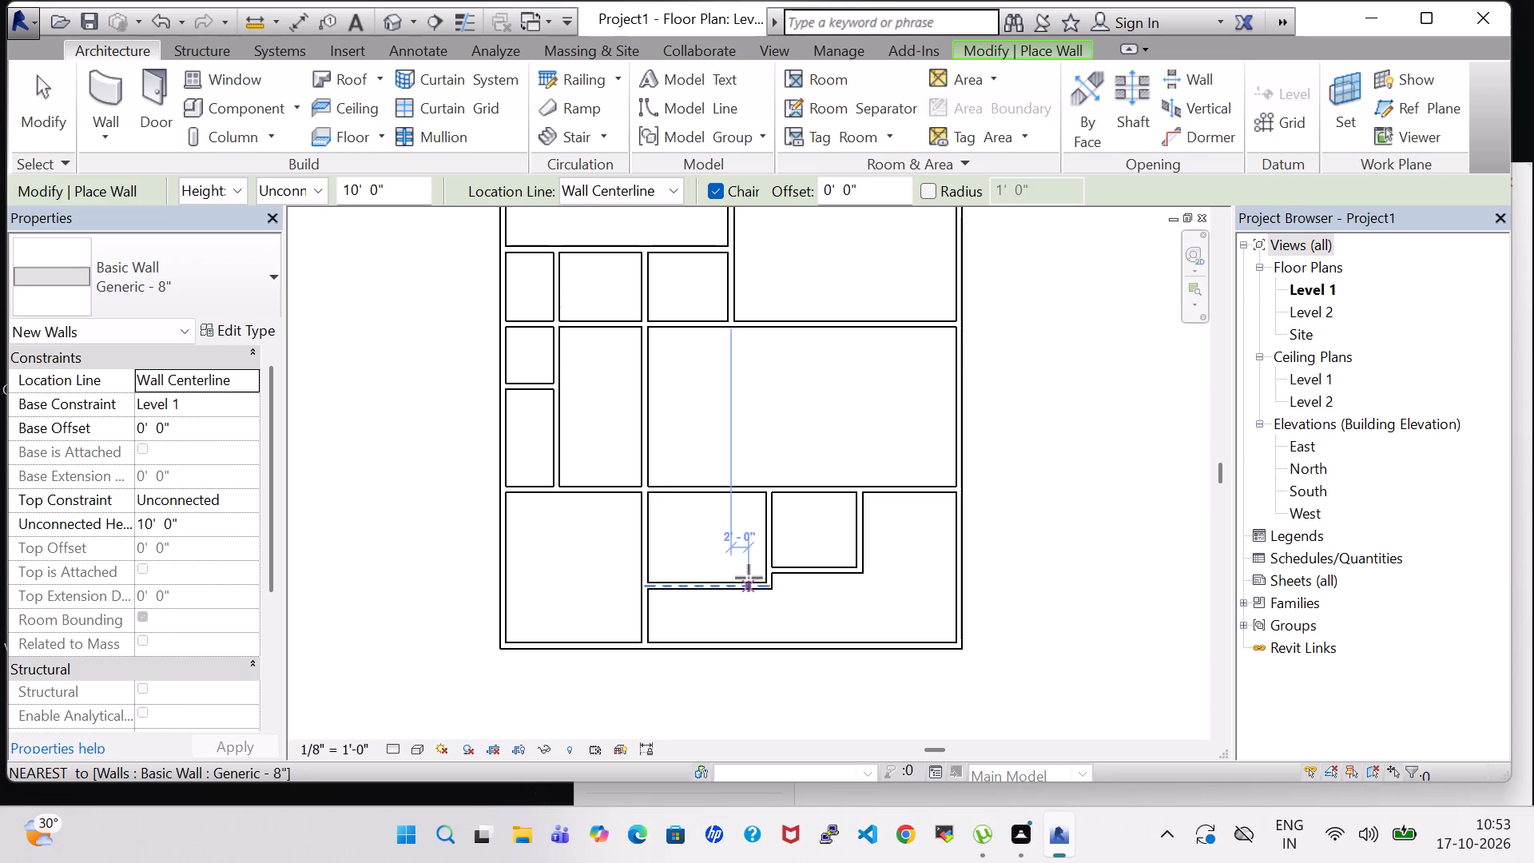
key(Escape)
Nudge the second small room's bottom wall north to about 6'-11" from the horizontal partition above it.
click(807, 570)
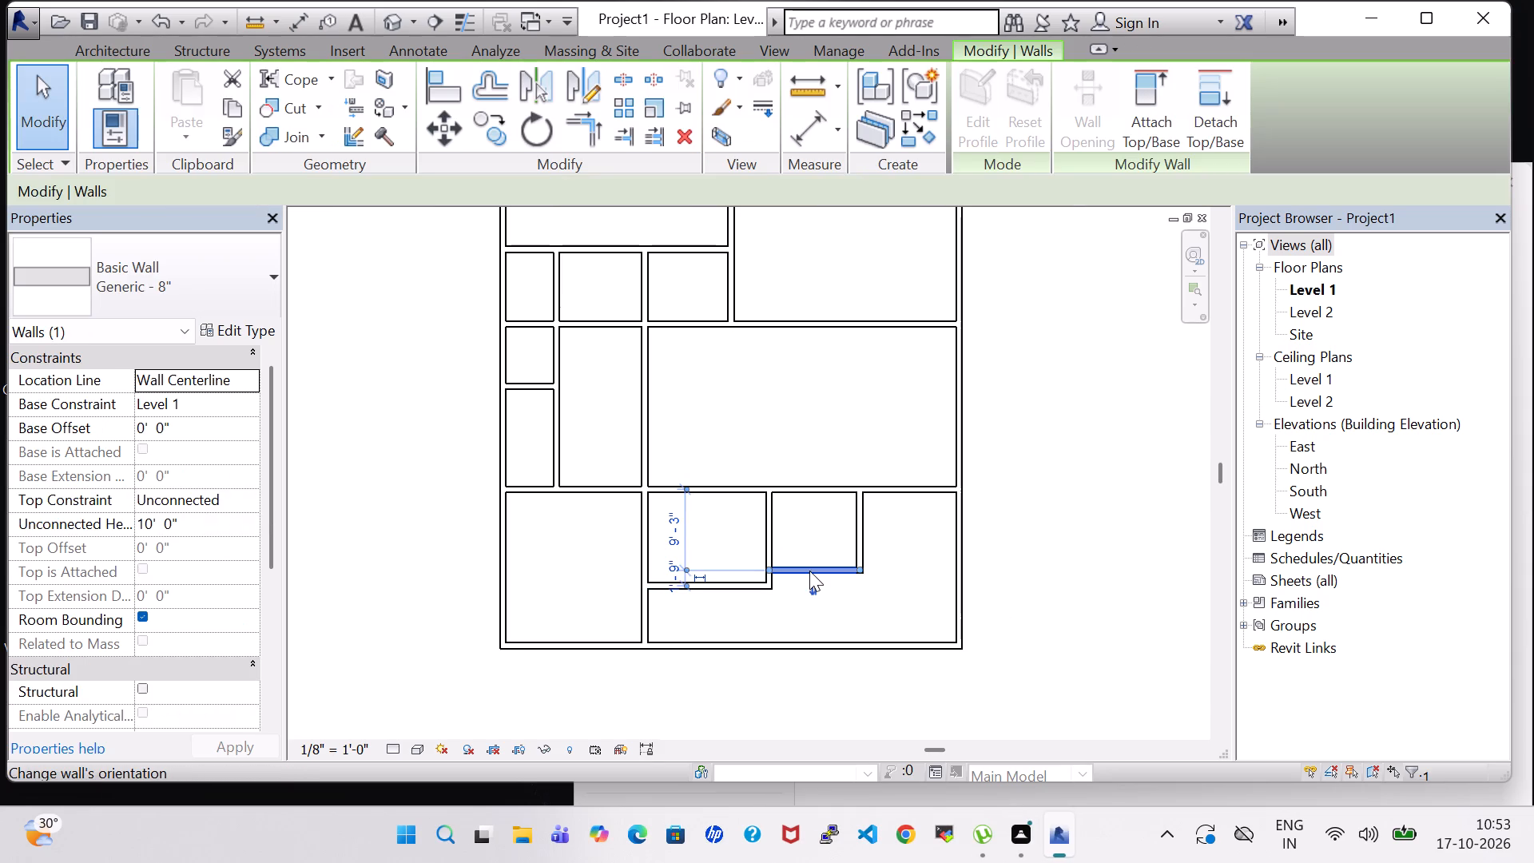
key(Up)
key(Up)
key(Up)
key(Up)
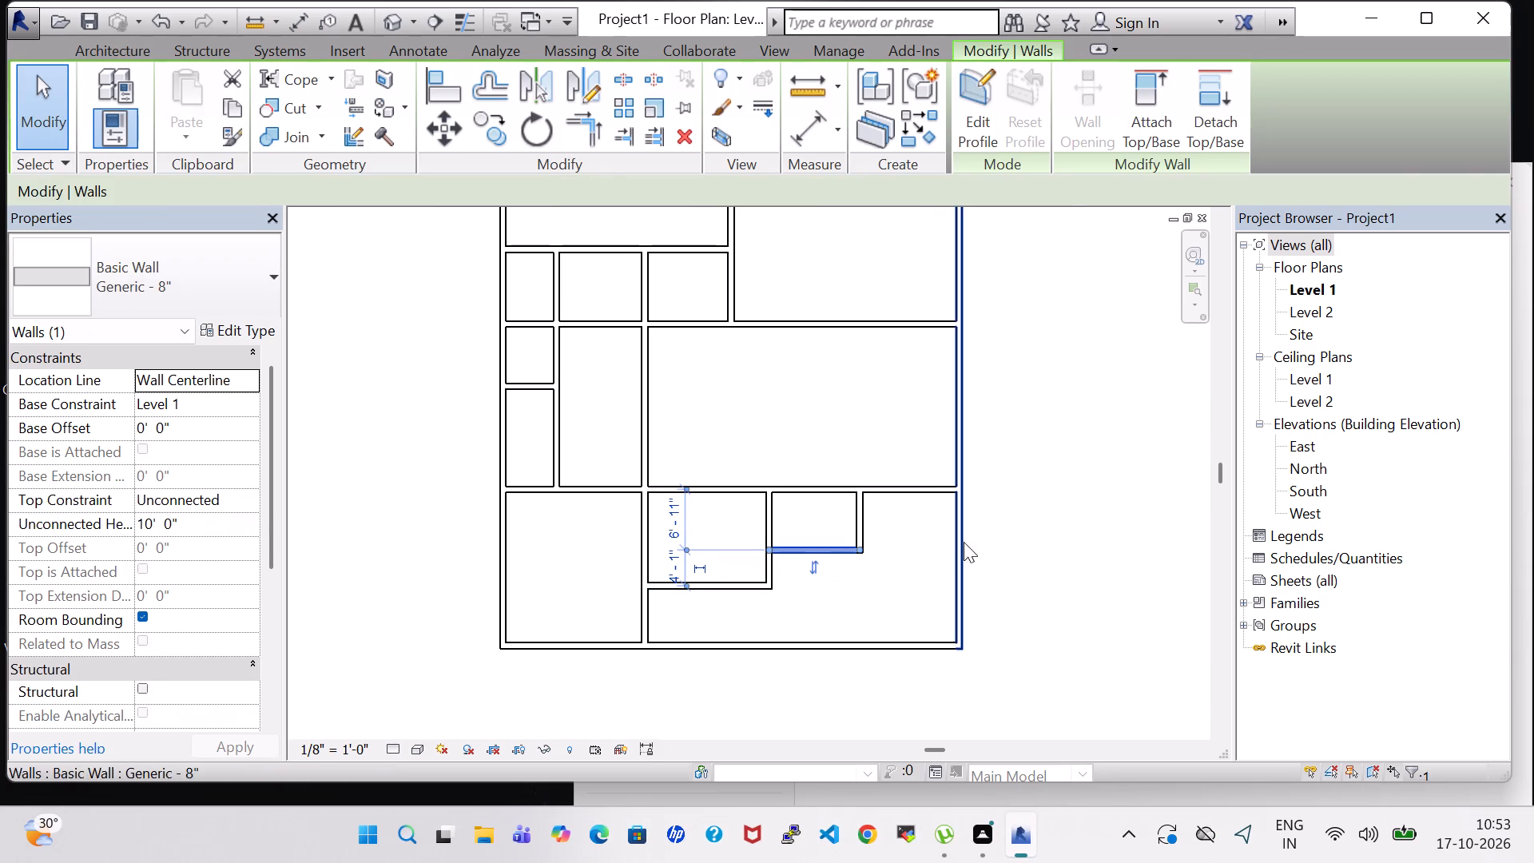
click(1109, 544)
Draw a vertical wall across the middle room from the small room's northeast corner north to the upper cross partition, about 11'-4" from the east wall.
middle_drag(1109, 544, 1023, 570)
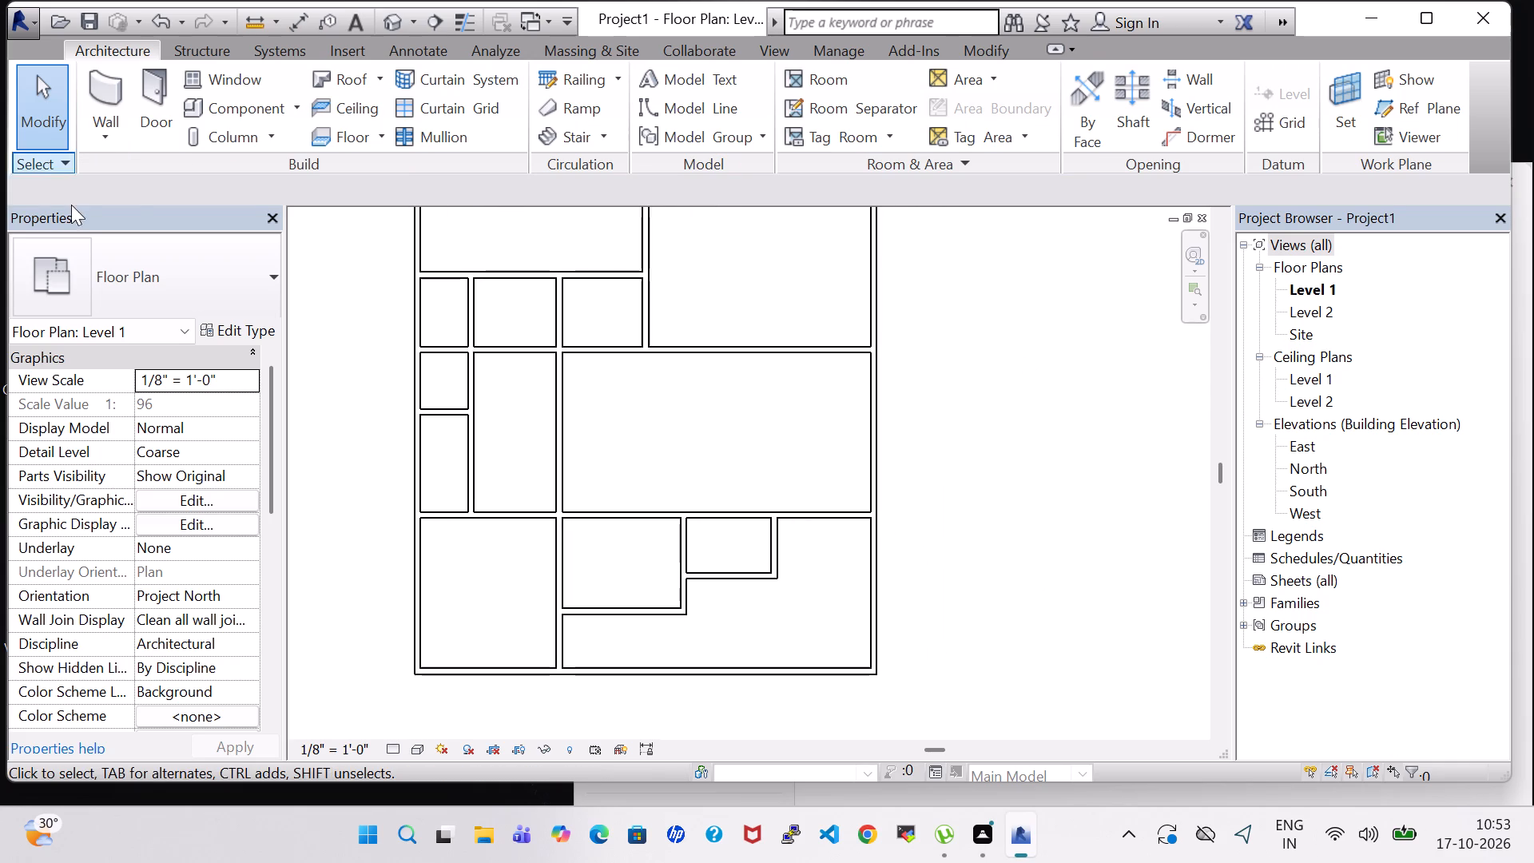
click(105, 73)
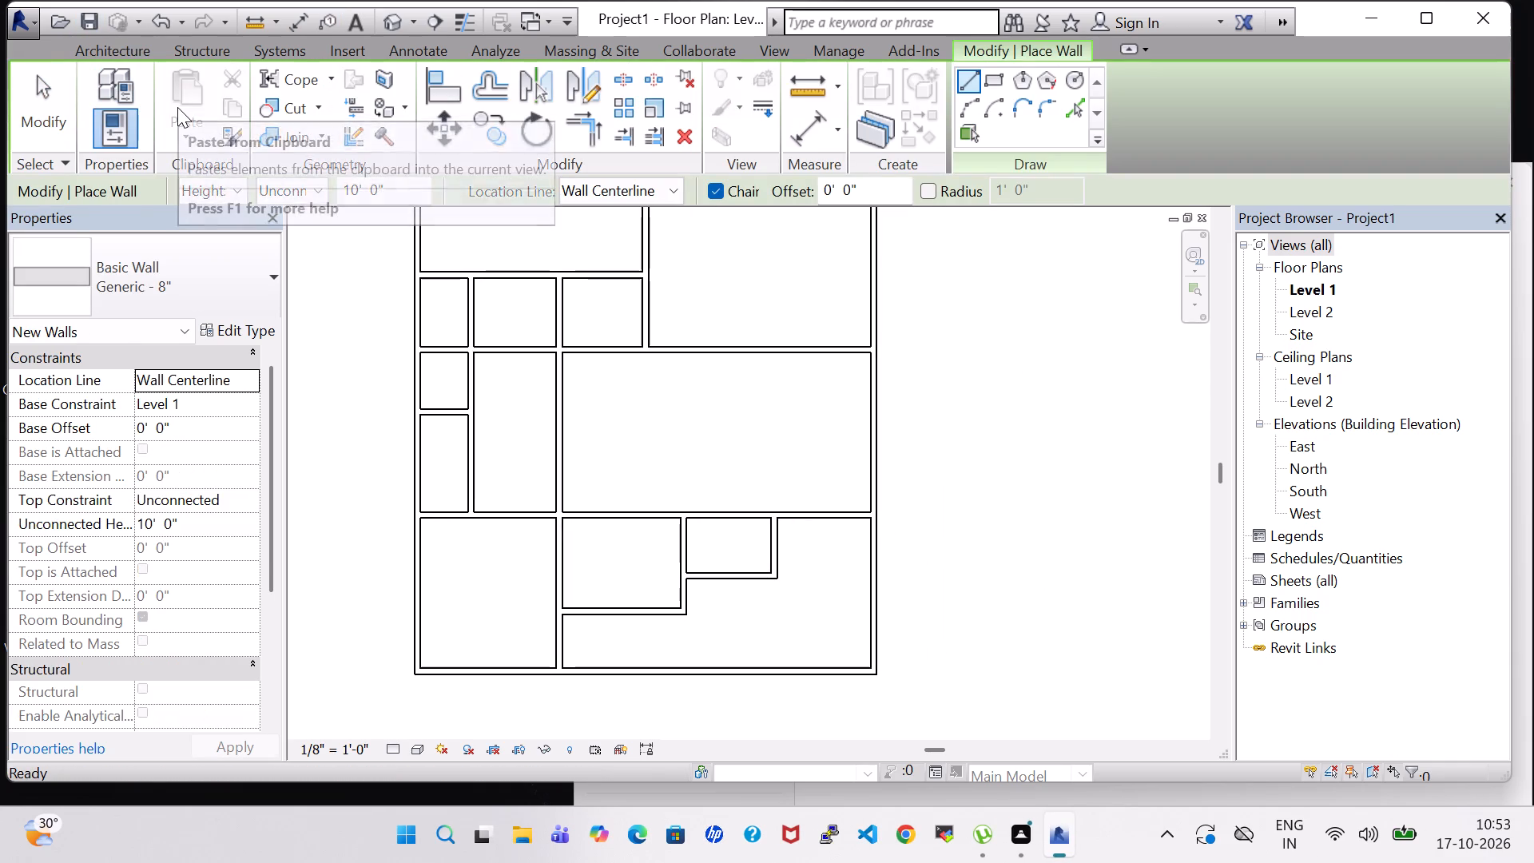
scroll(248, 213, up, 2)
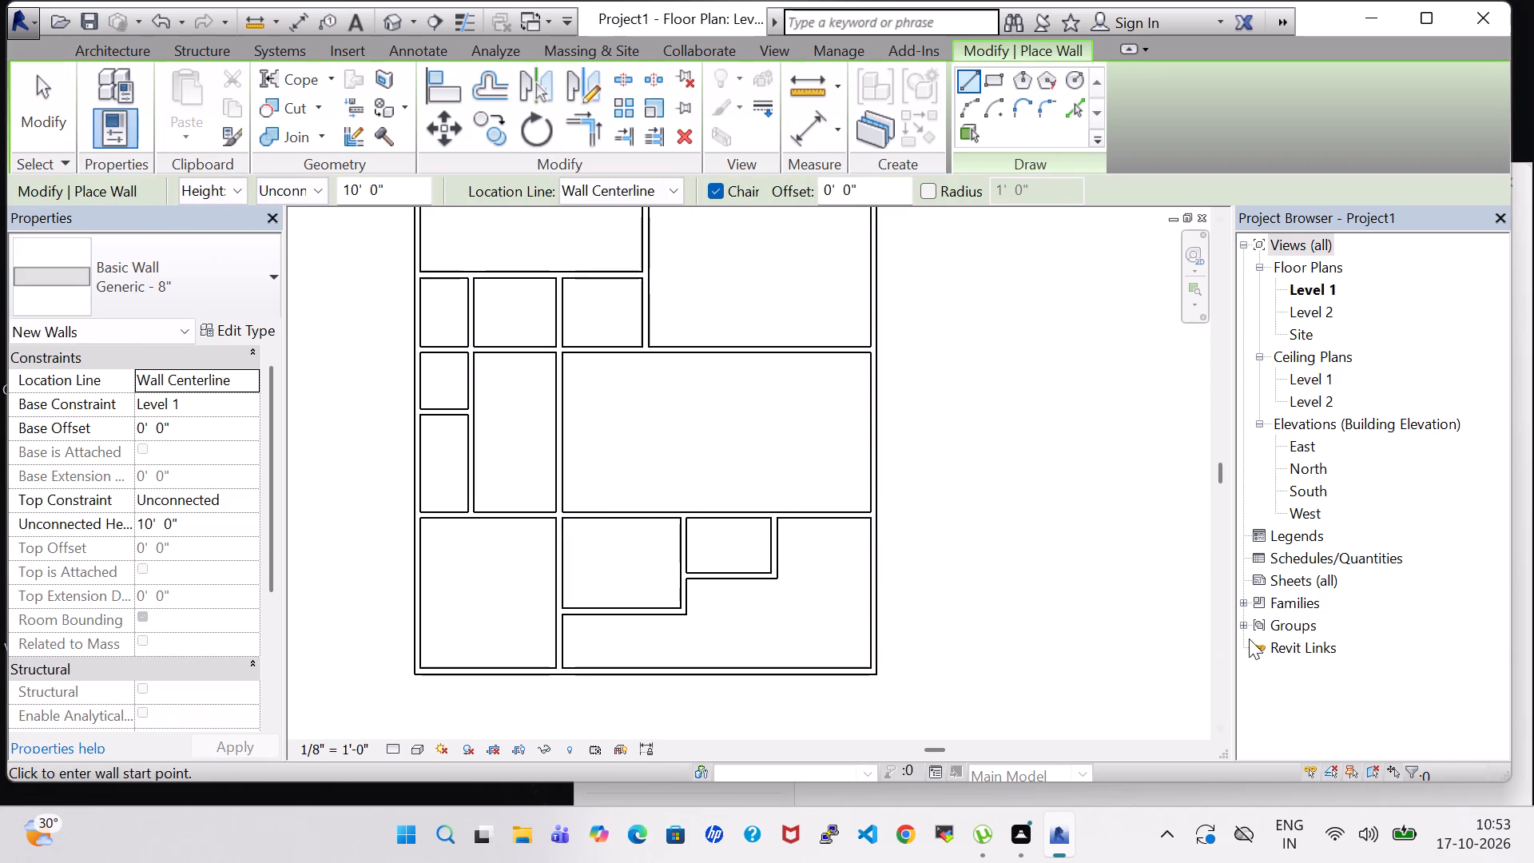
click(773, 517)
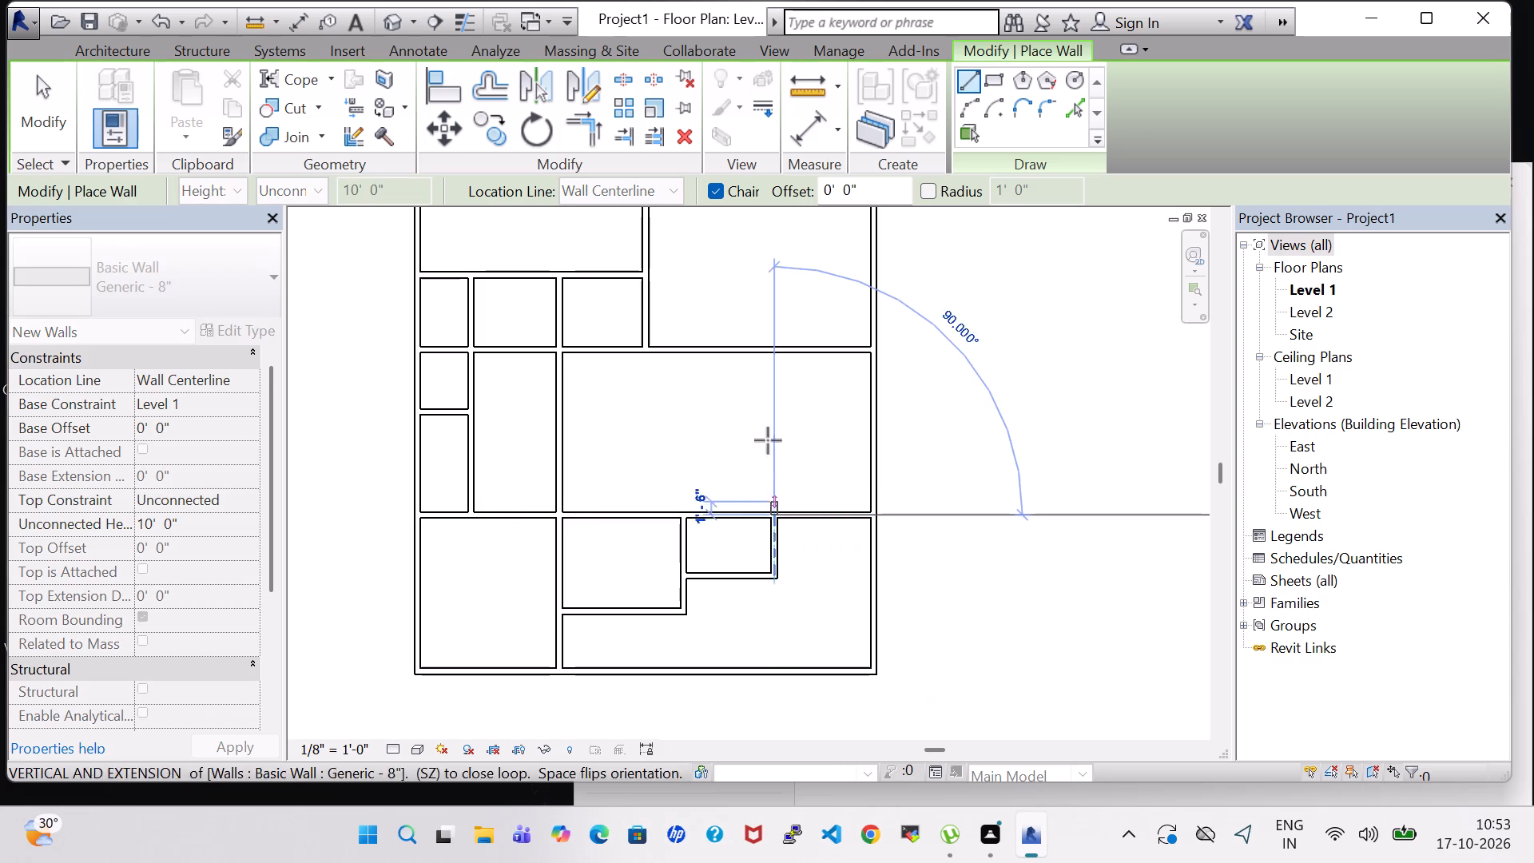
click(783, 348)
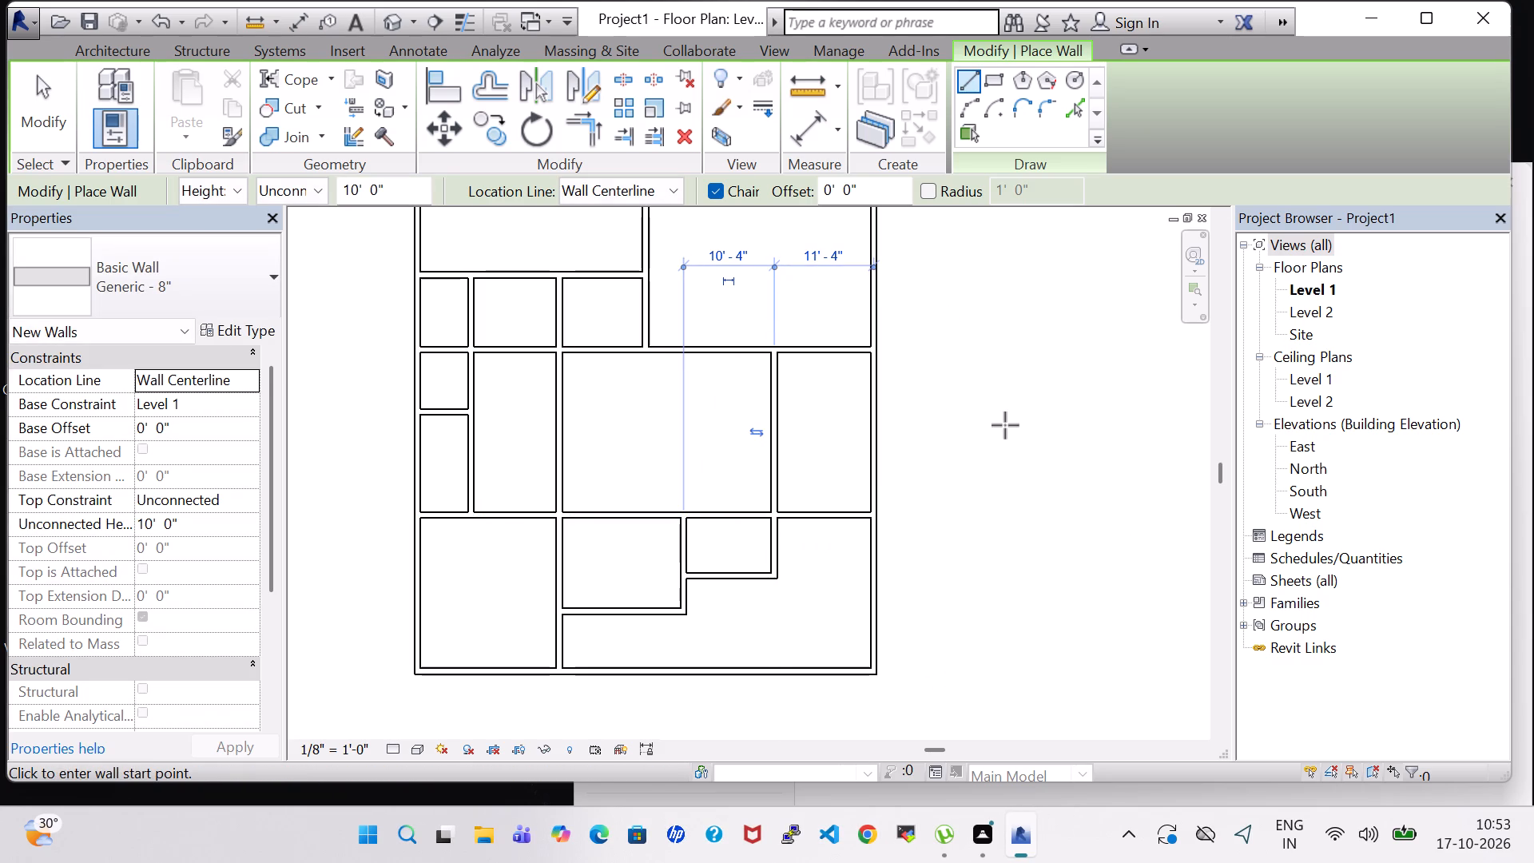
Draw a vertical wall through the northeast room from the cross partition to the north exterior wall, about 3'-5" east of the partition below.
middle_drag(1005, 425, 1005, 467)
middle_drag(1014, 434, 1015, 467)
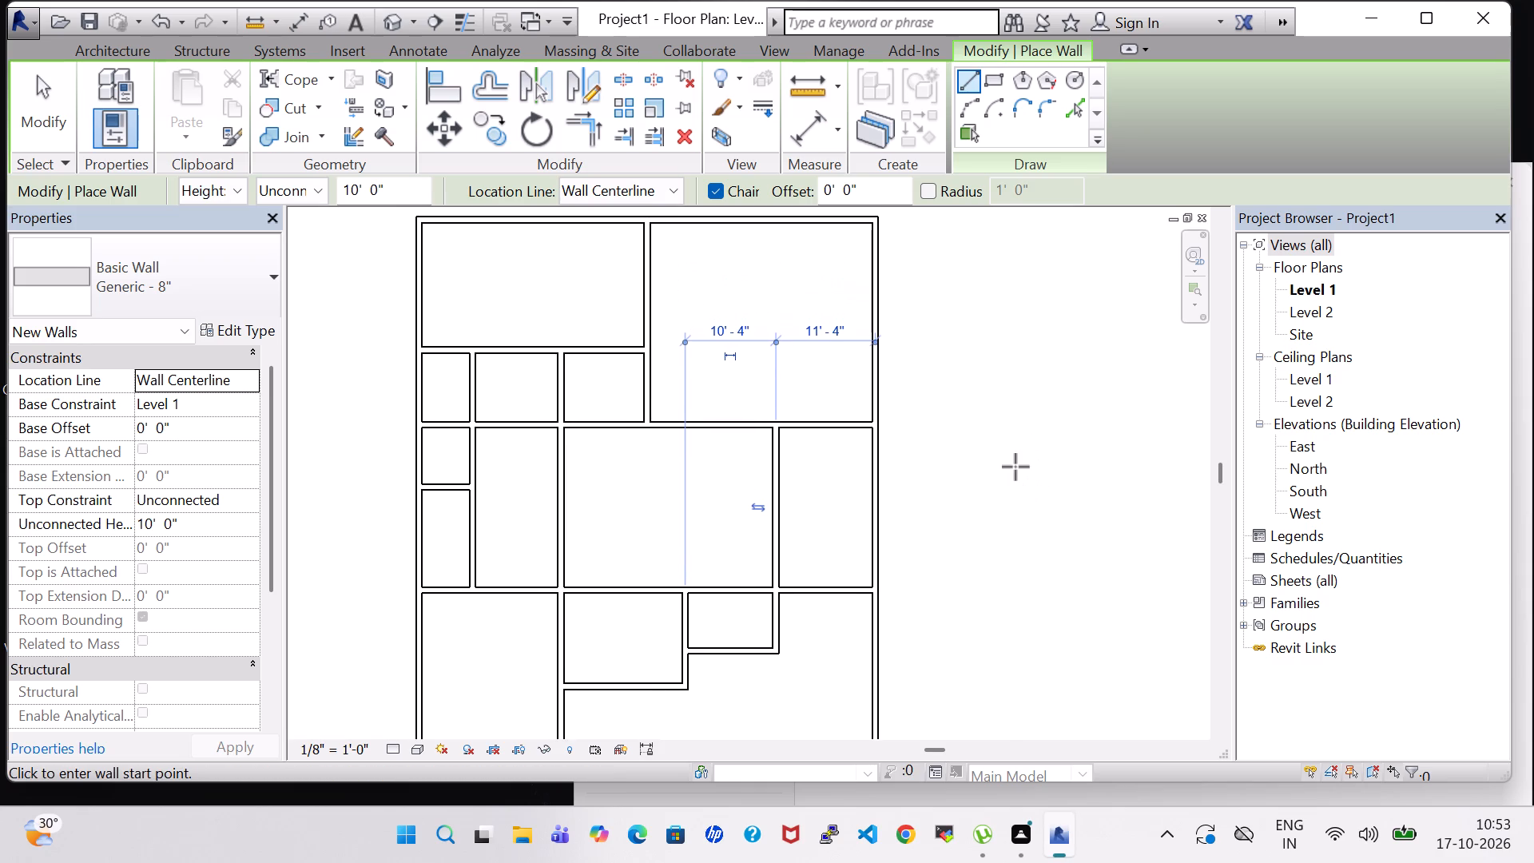
click(806, 421)
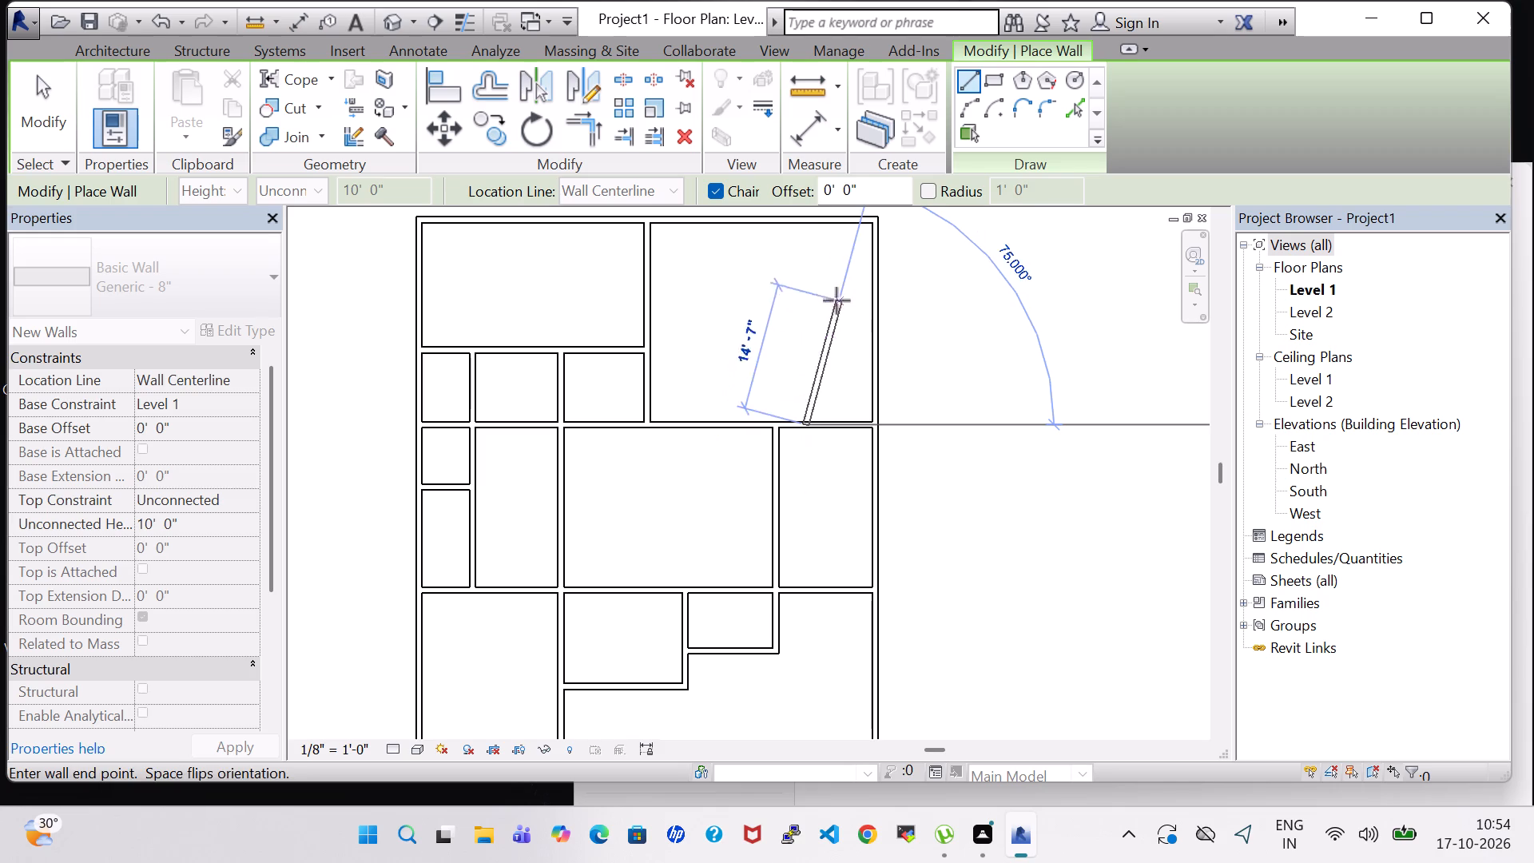
click(802, 223)
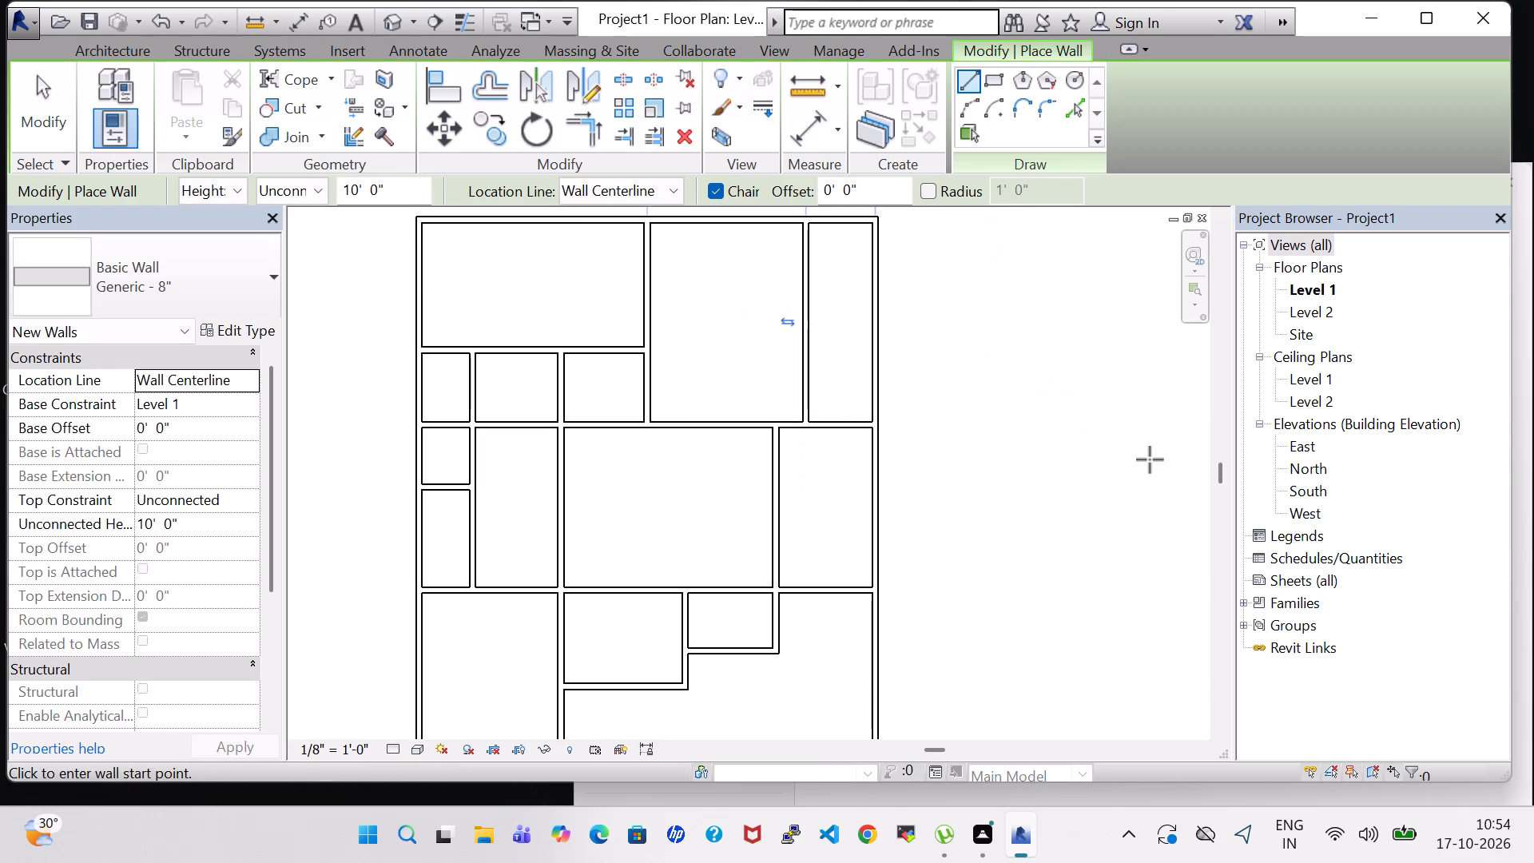
key(Escape)
key(Escape)
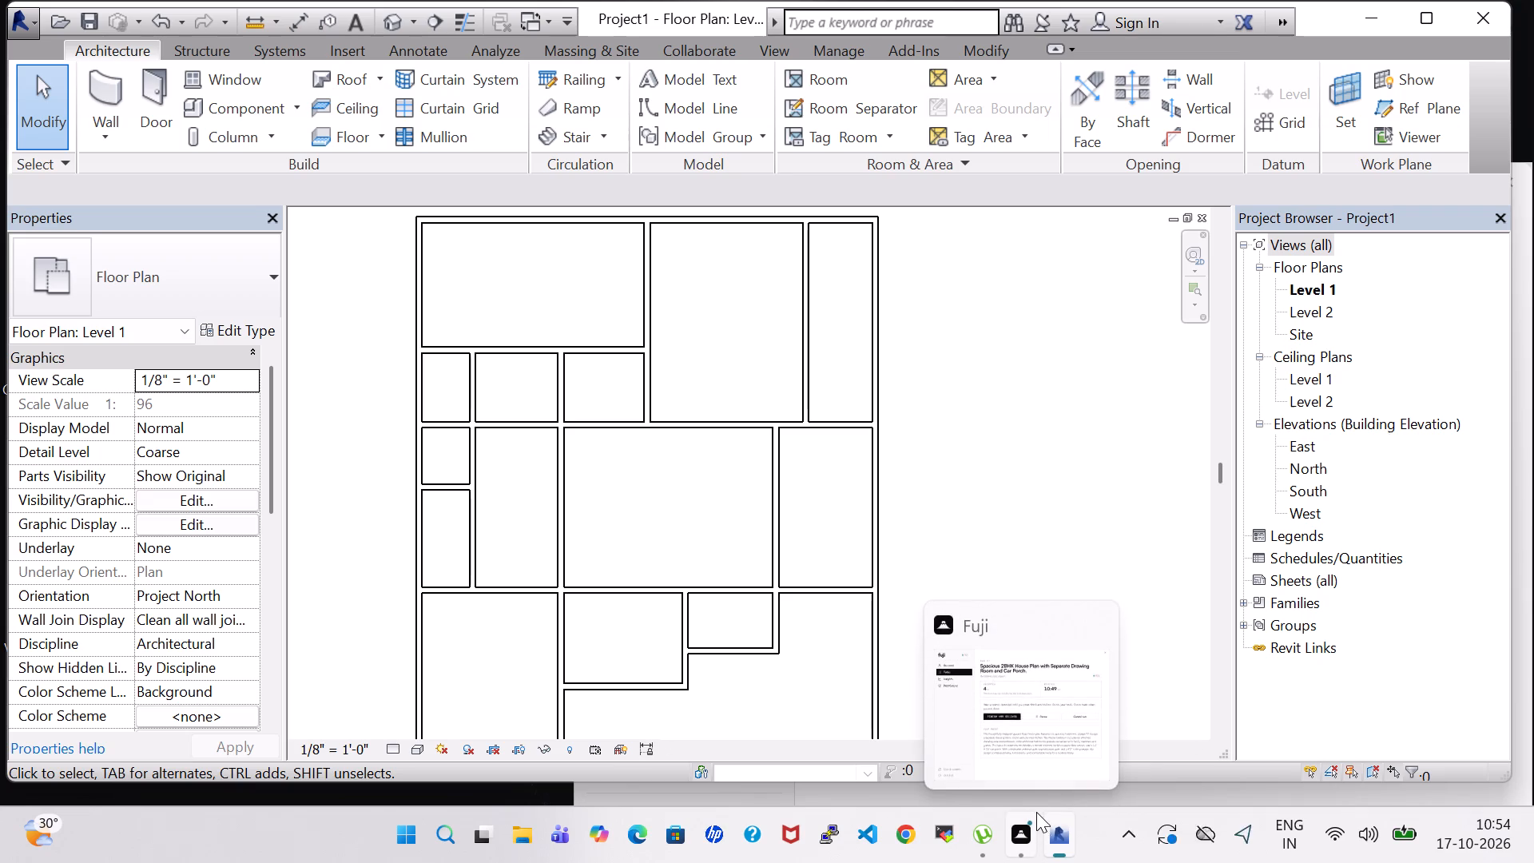
Draw a horizontal wall from the new vertical wall to the east exterior wall, in line with the northwest room's south partition.
scroll(1008, 394, down, 2)
middle_drag(1008, 394, 1016, 372)
scroll(1016, 372, up, 1)
middle_drag(1016, 372, 1024, 376)
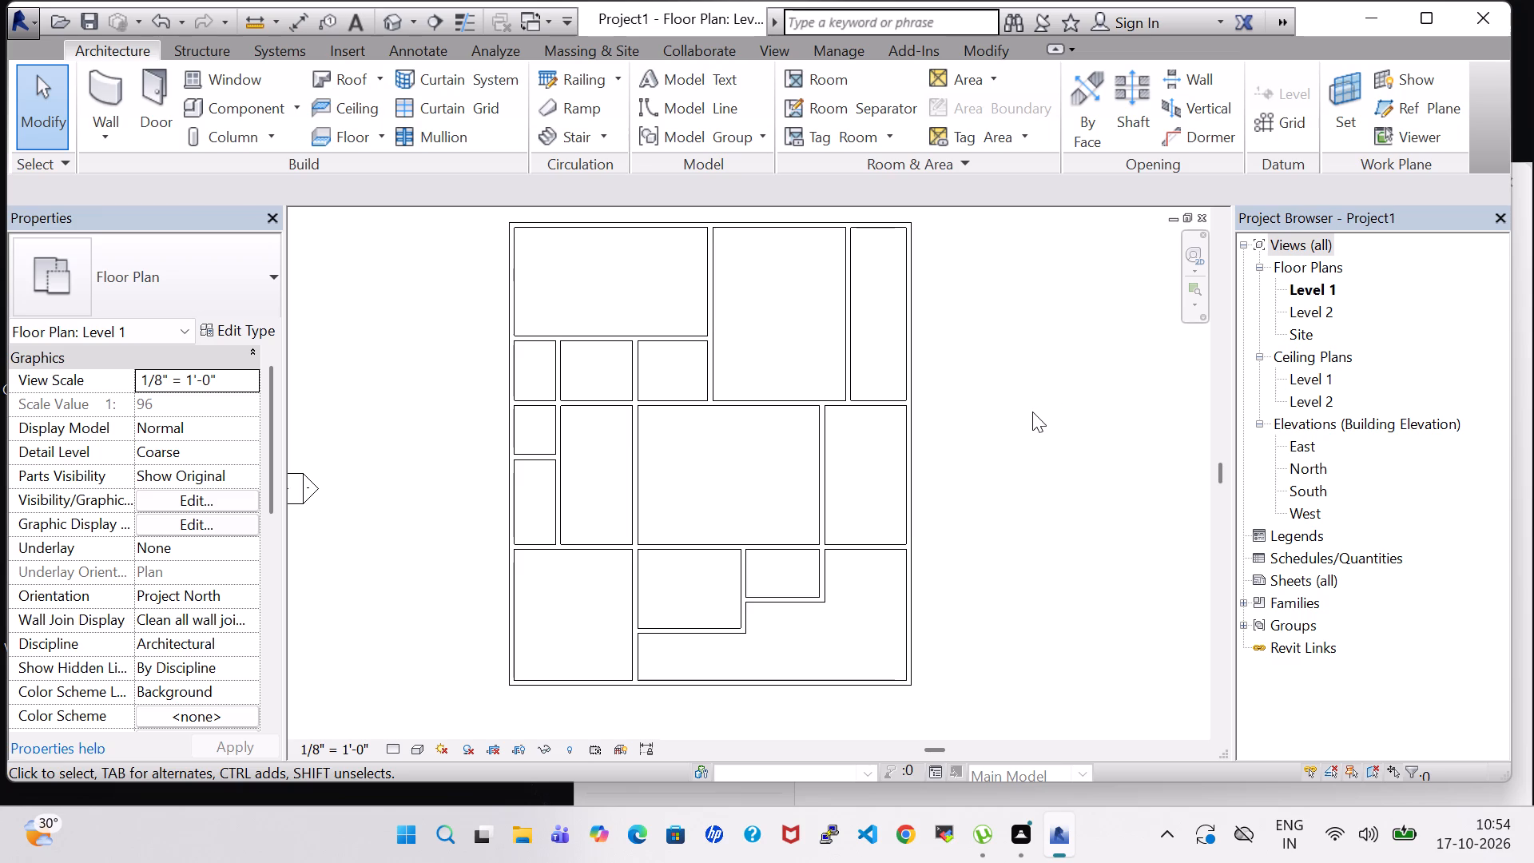
middle_drag(1032, 412, 1039, 416)
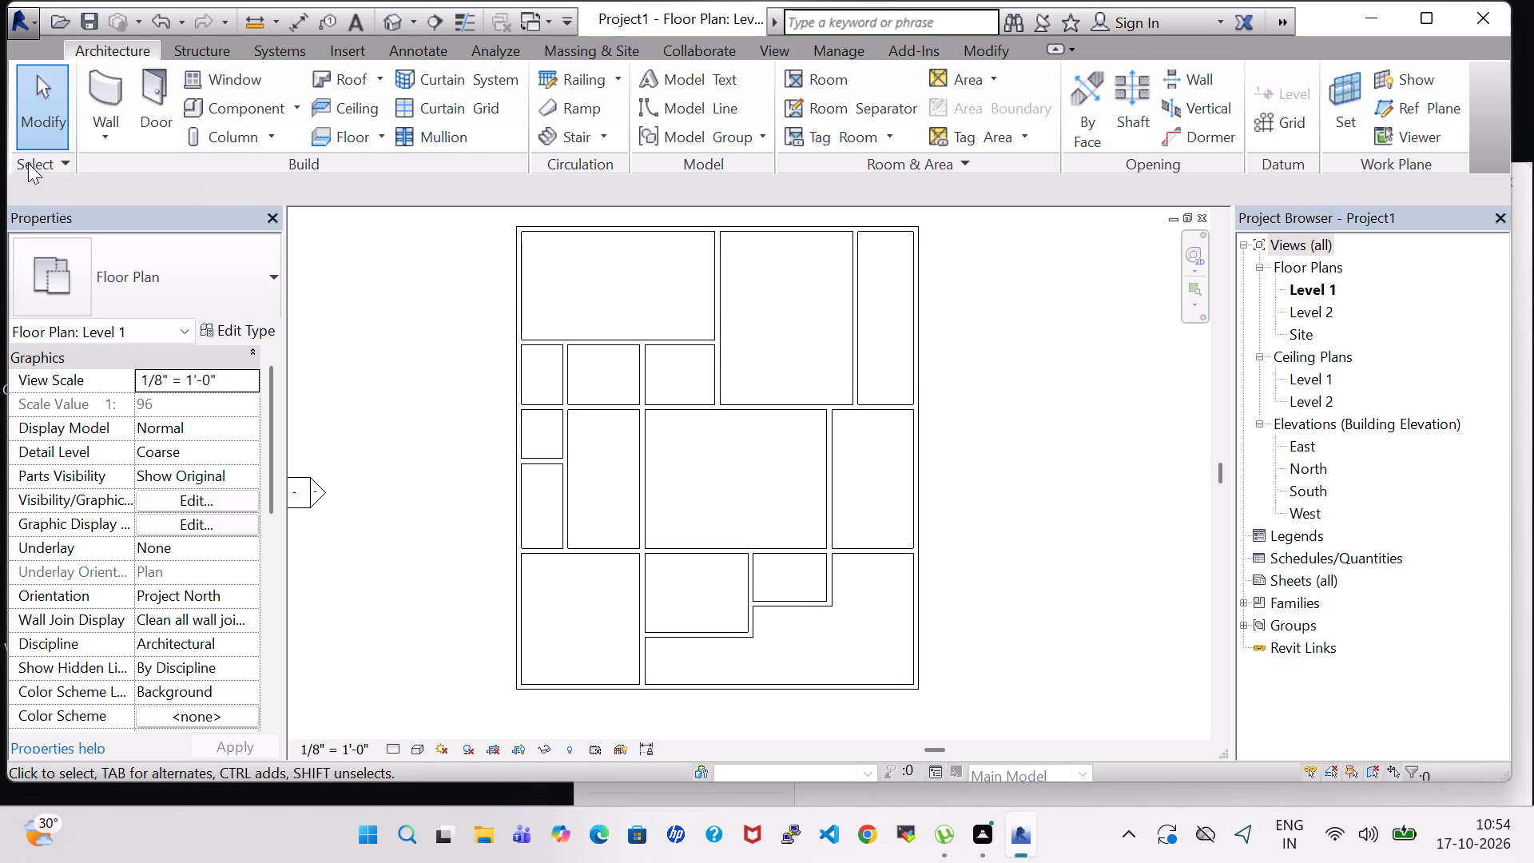
click(99, 81)
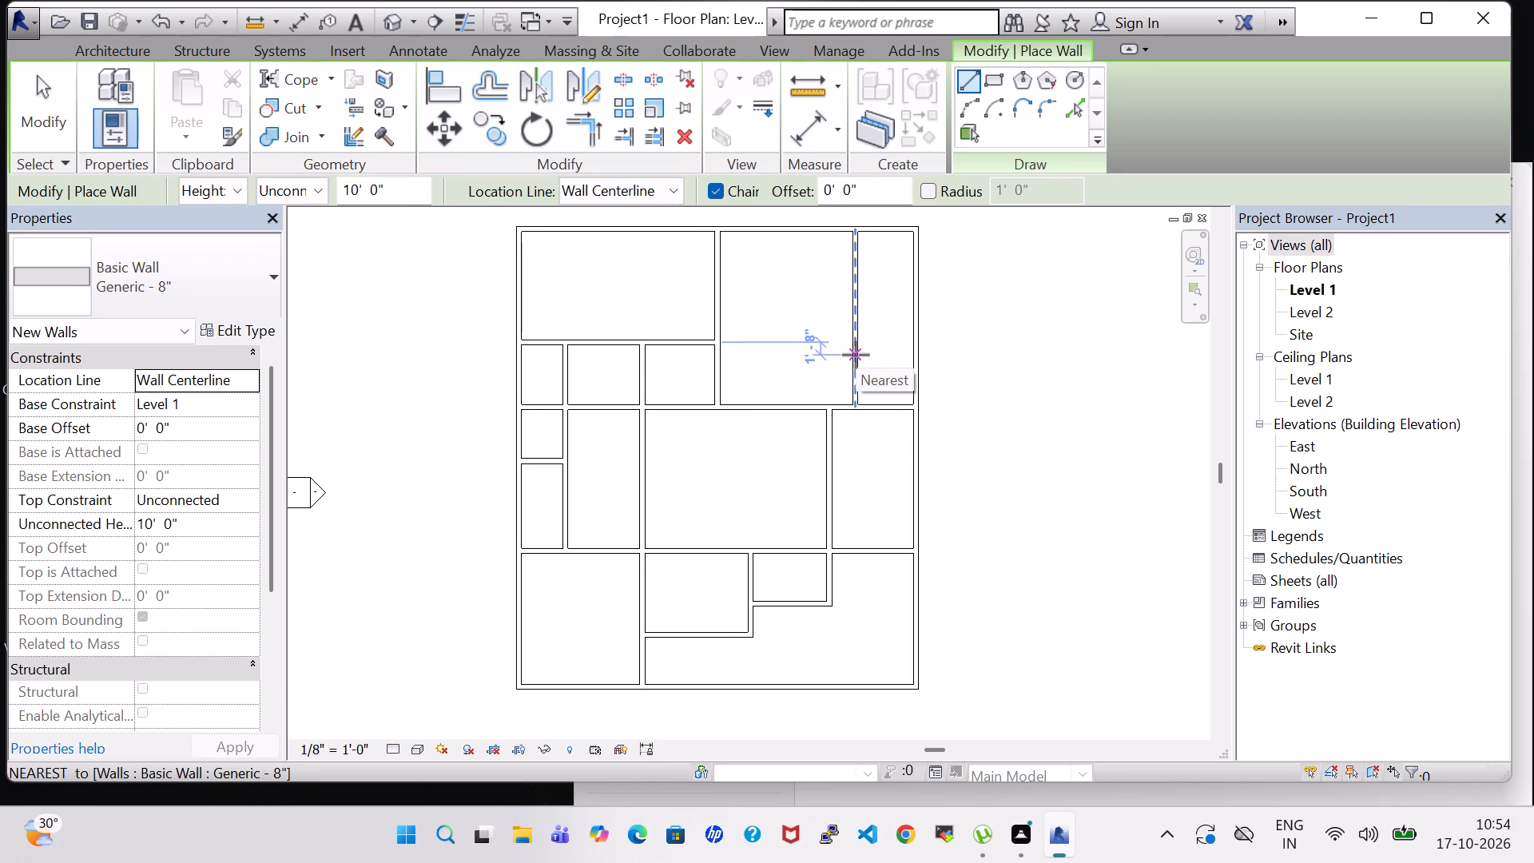
scroll(856, 355, up, 2)
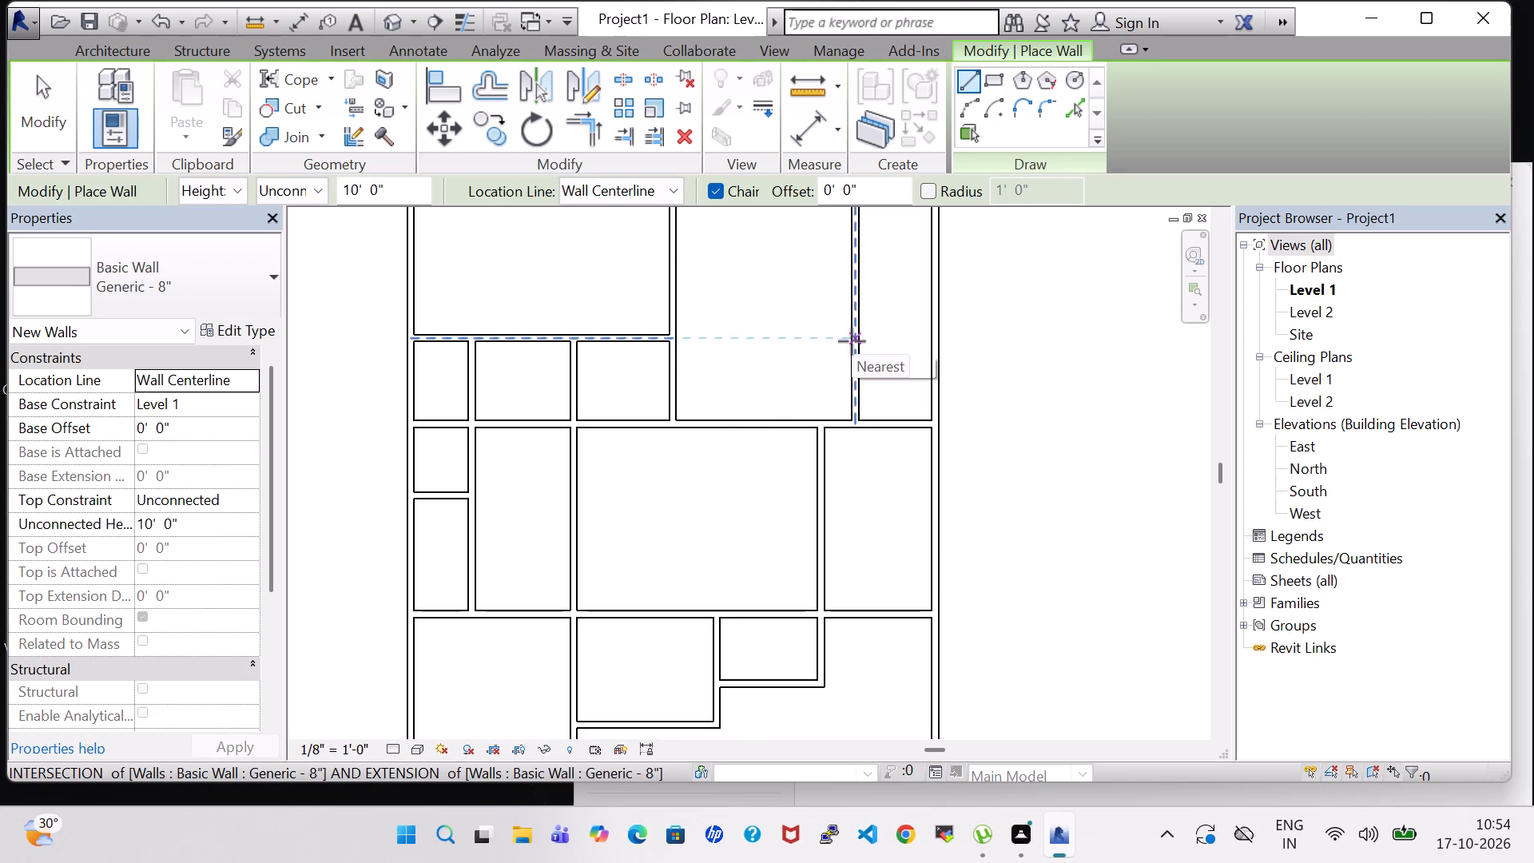
click(852, 341)
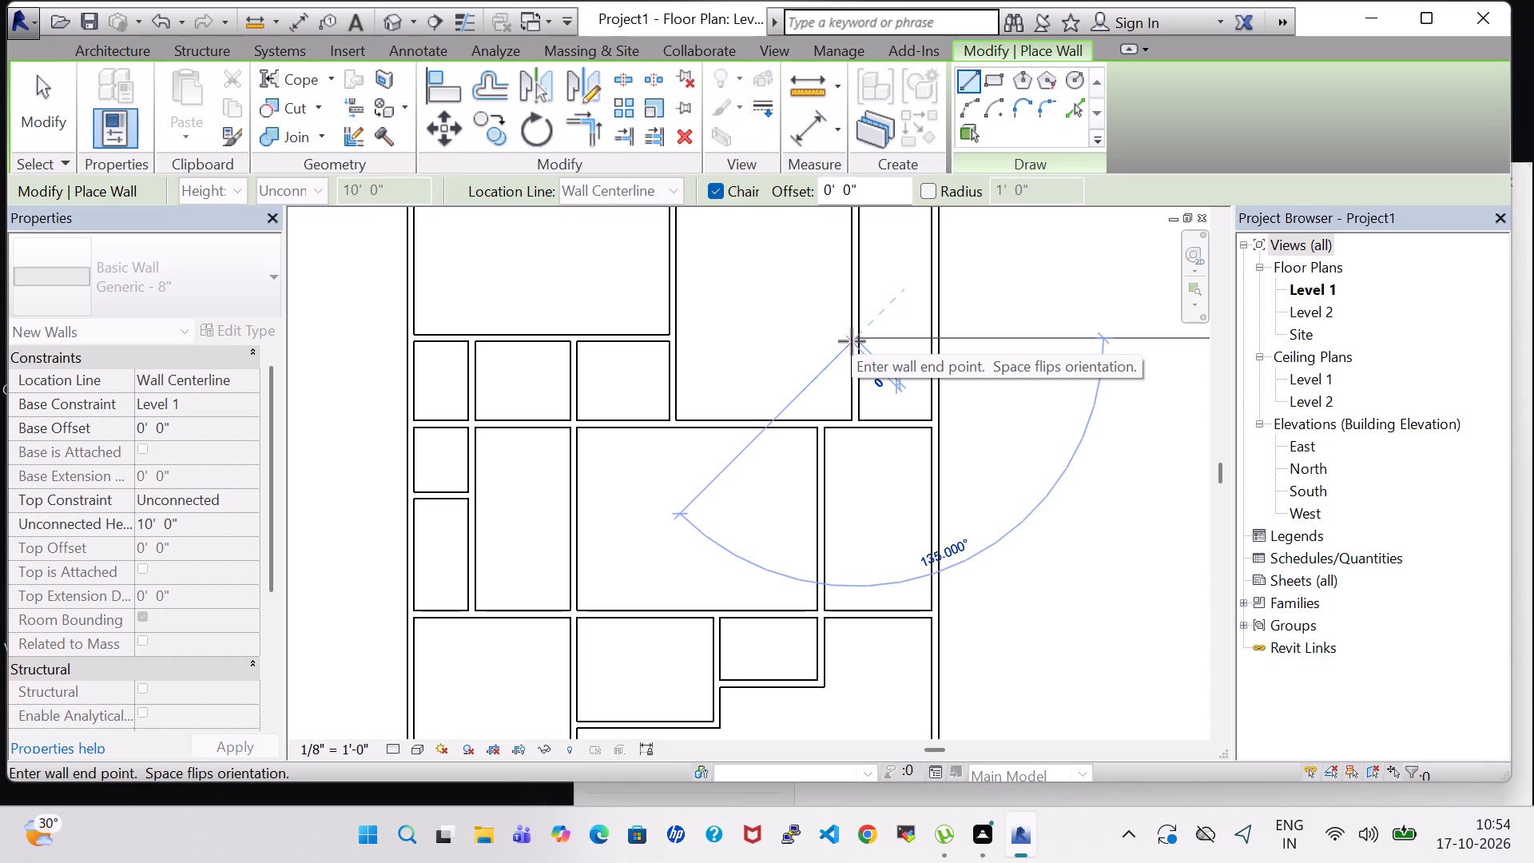
click(924, 346)
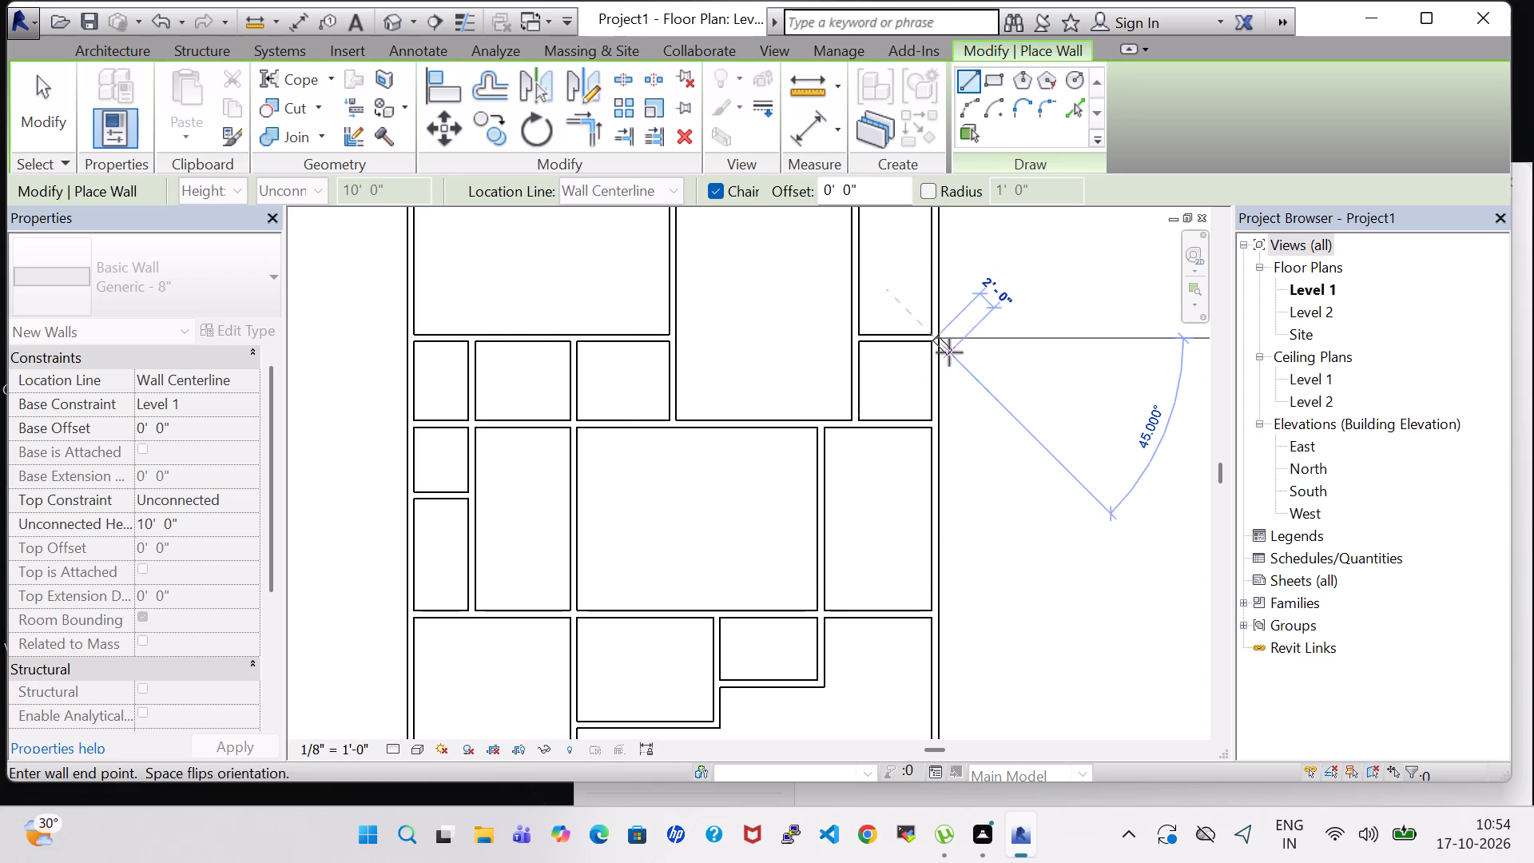
scroll(949, 359, down, 2)
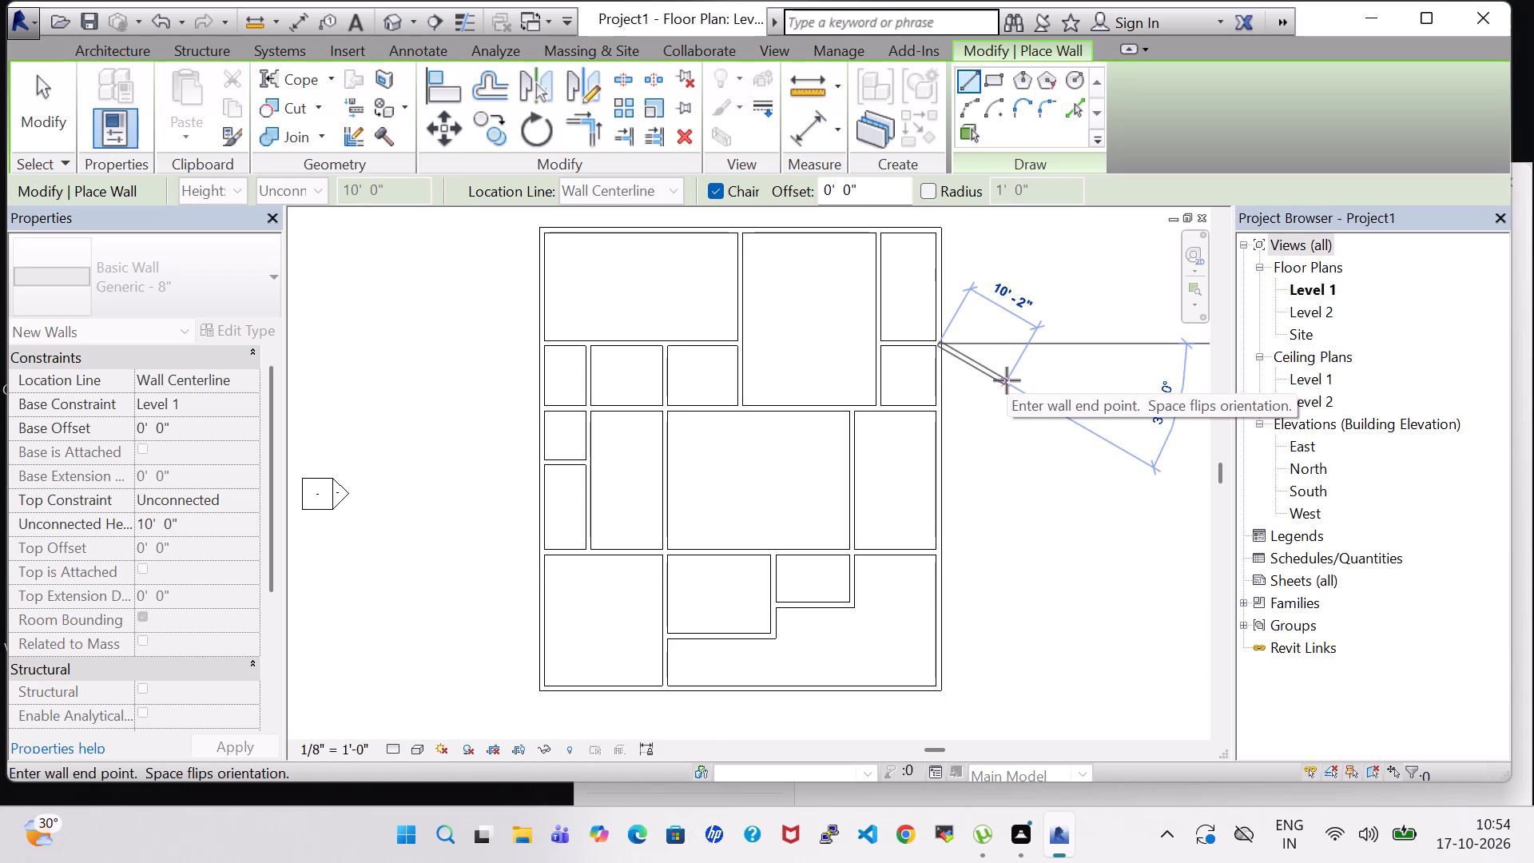
key(Escape)
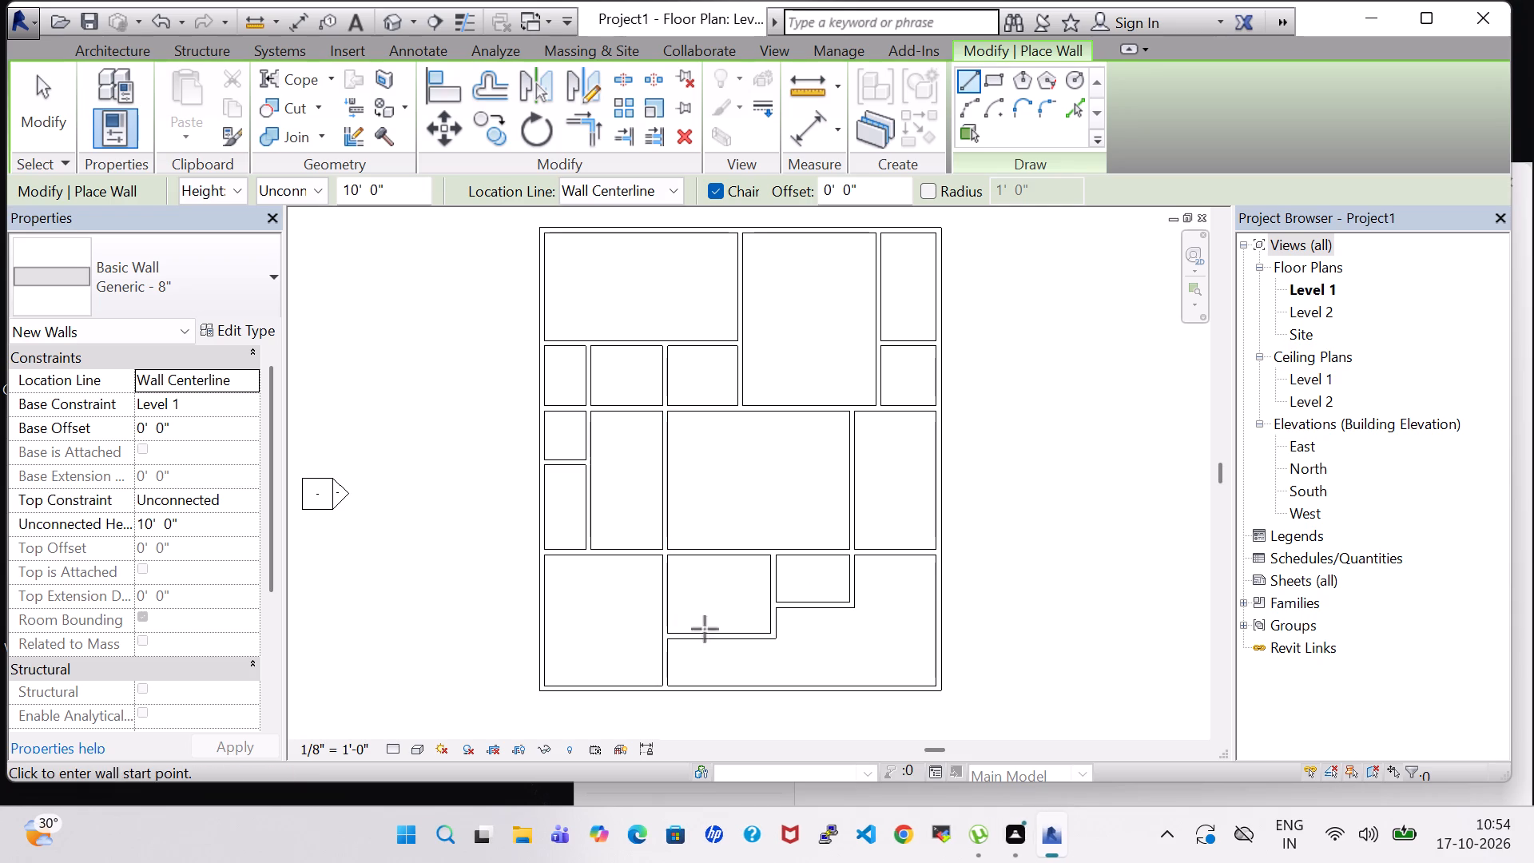
key(Escape)
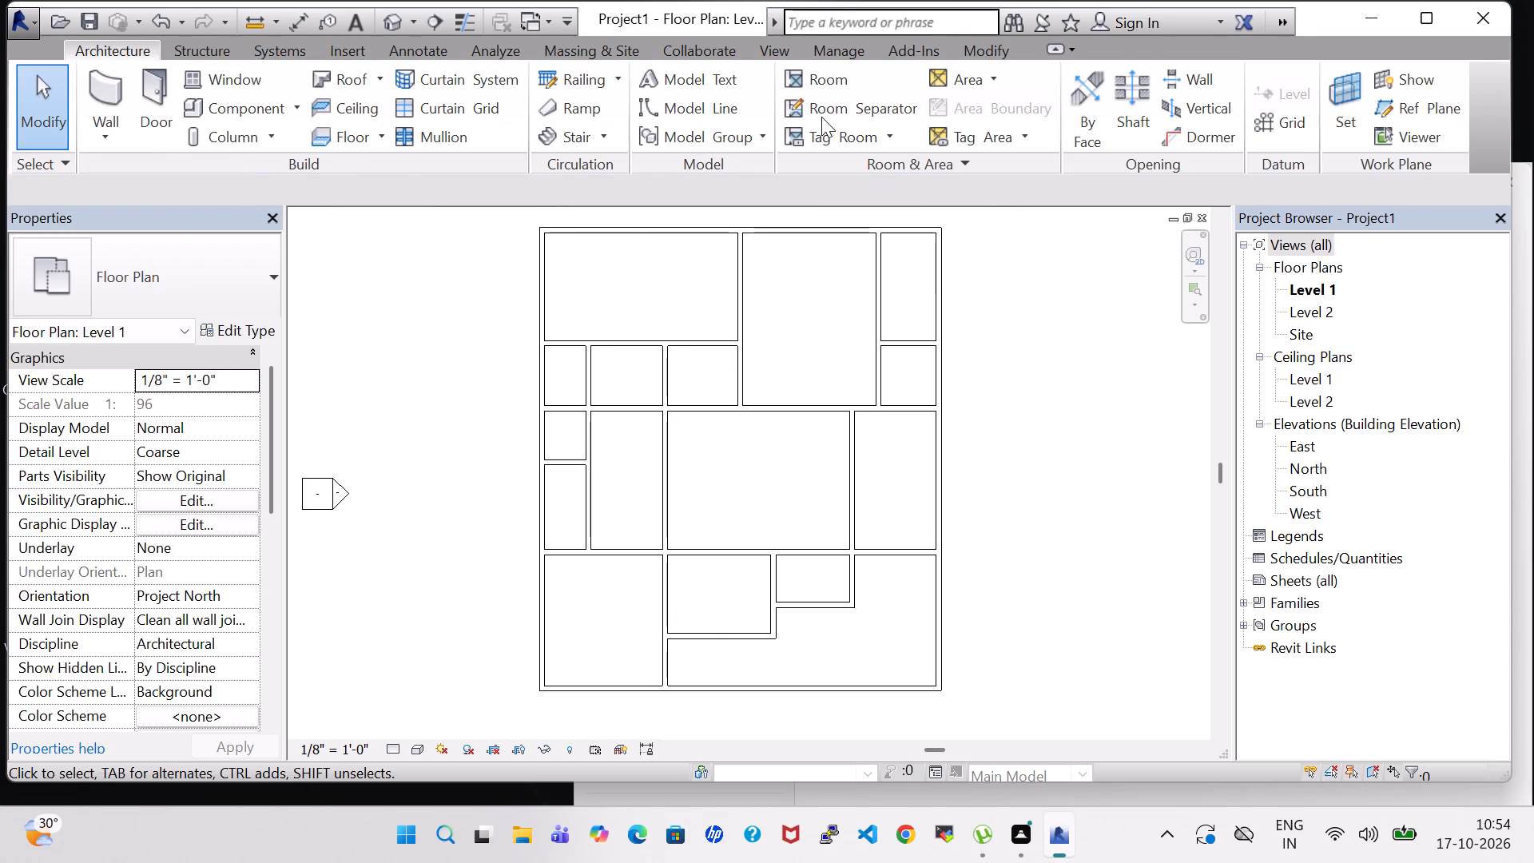
Draw a room separation line about 6'-2" long from the first small south room's southeast outer corner down to the south exterior wall.
click(827, 108)
scroll(737, 584, up, 4)
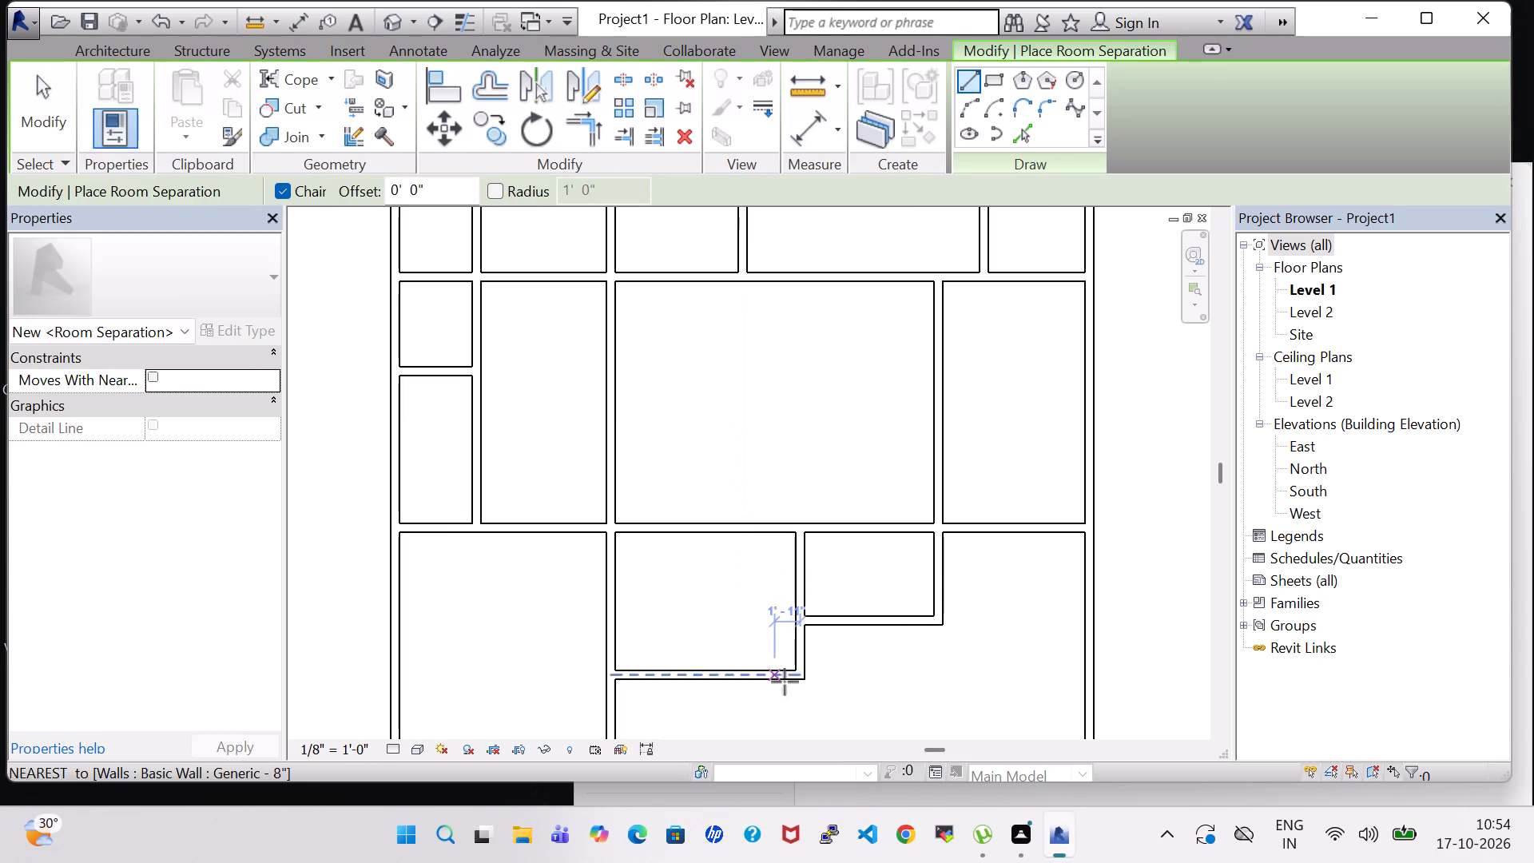
middle_drag(794, 687, 794, 375)
scroll(794, 373, up, 4)
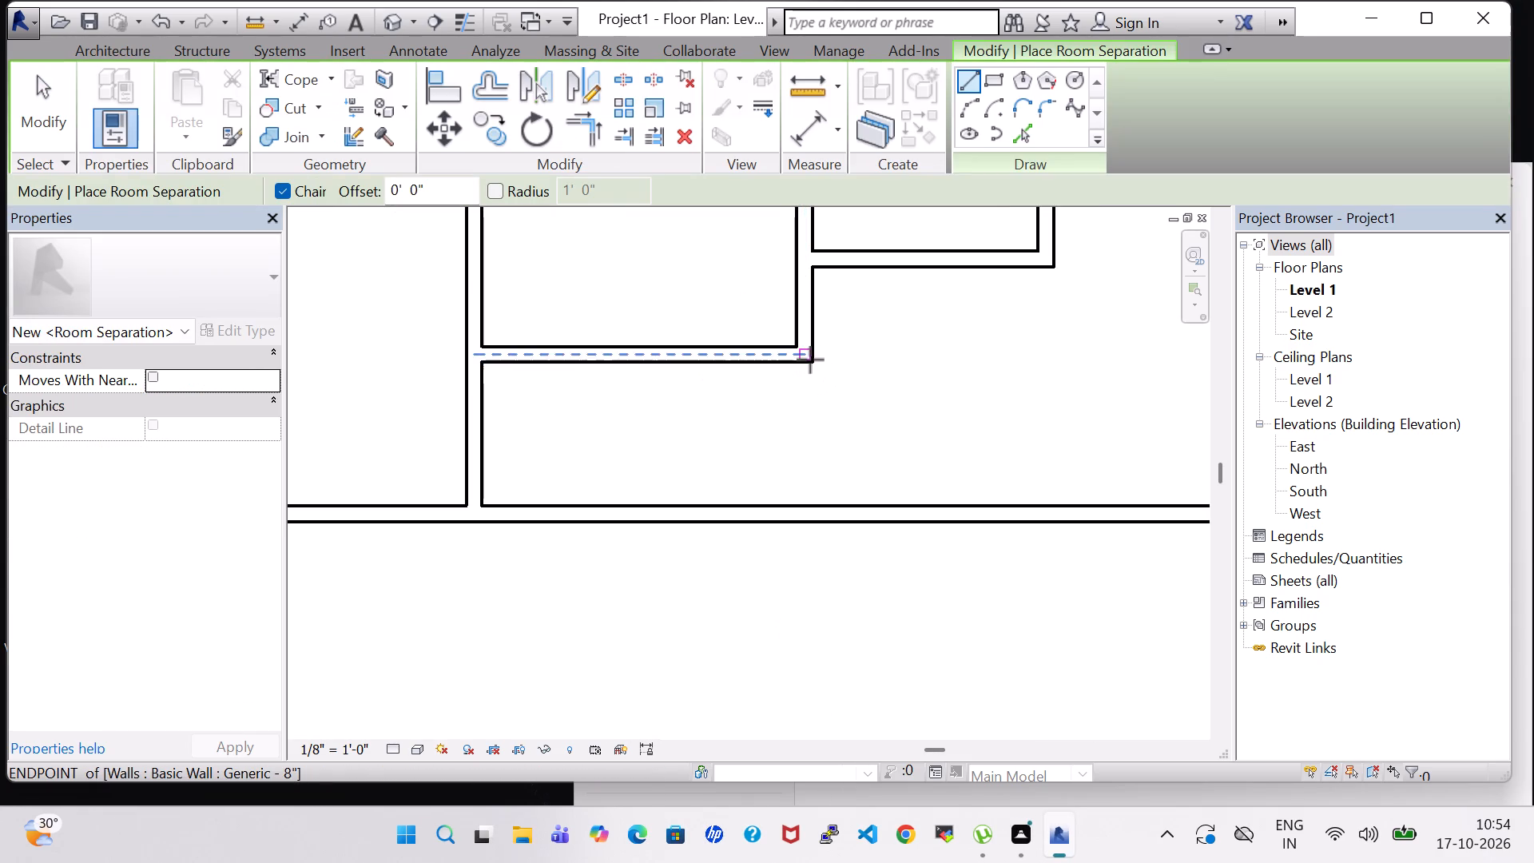
scroll(810, 363, up, 4)
click(814, 360)
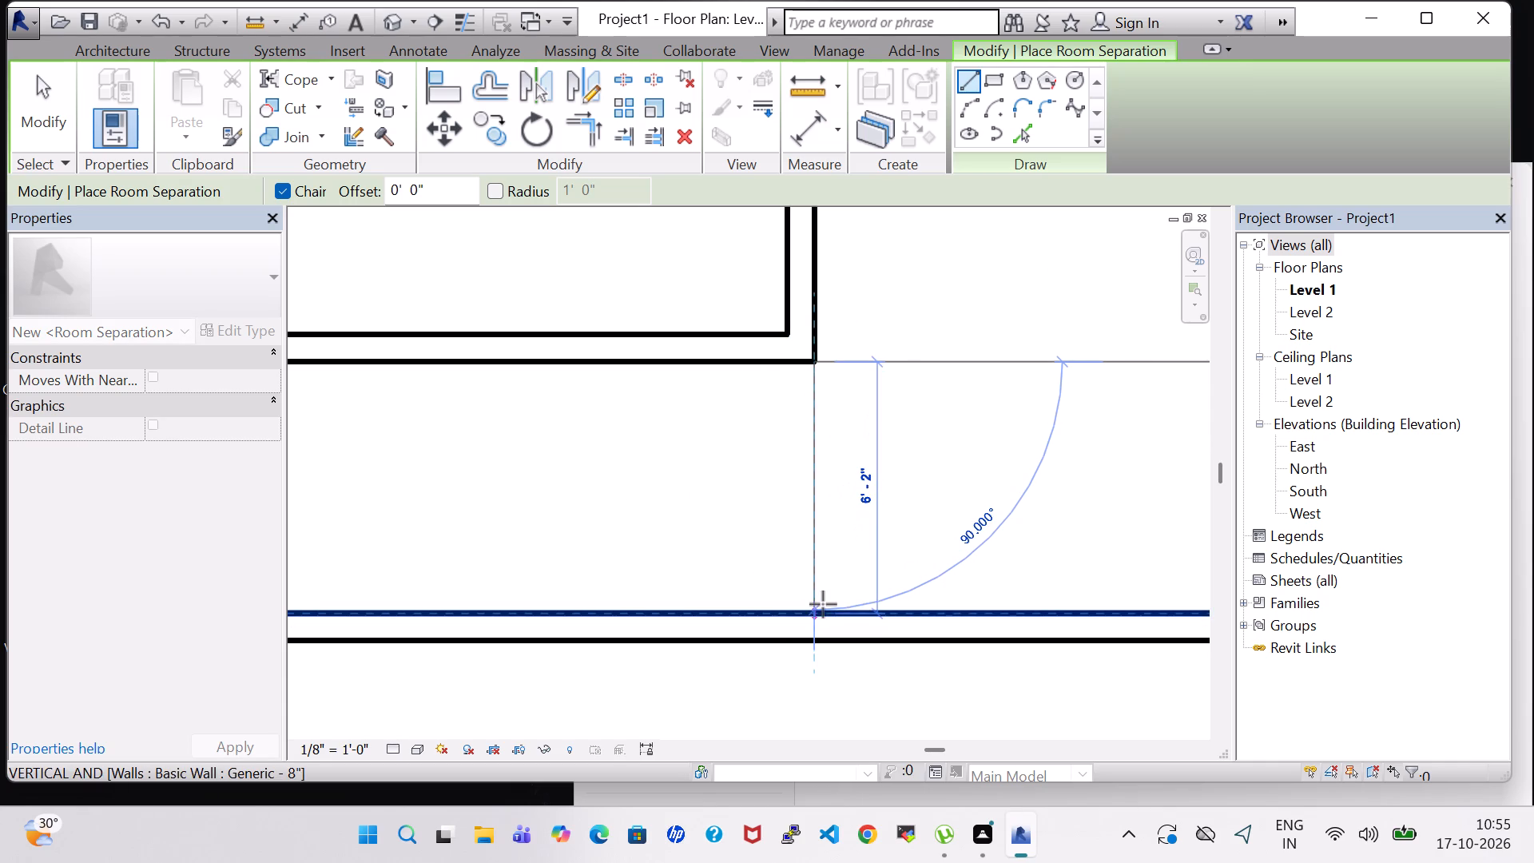
click(813, 604)
scroll(829, 465, down, 6)
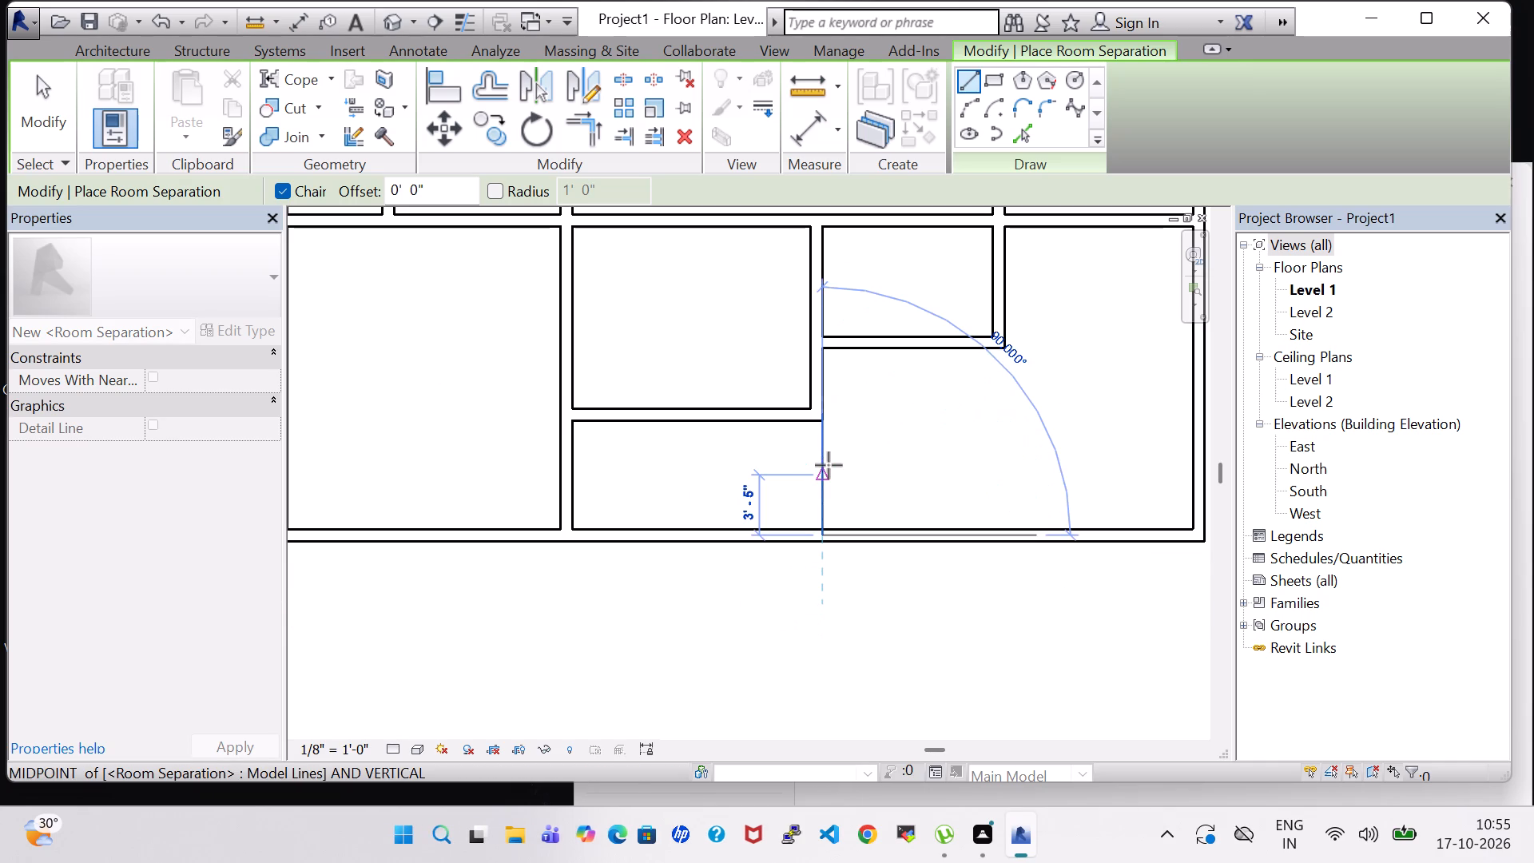
middle_drag(1019, 465, 837, 479)
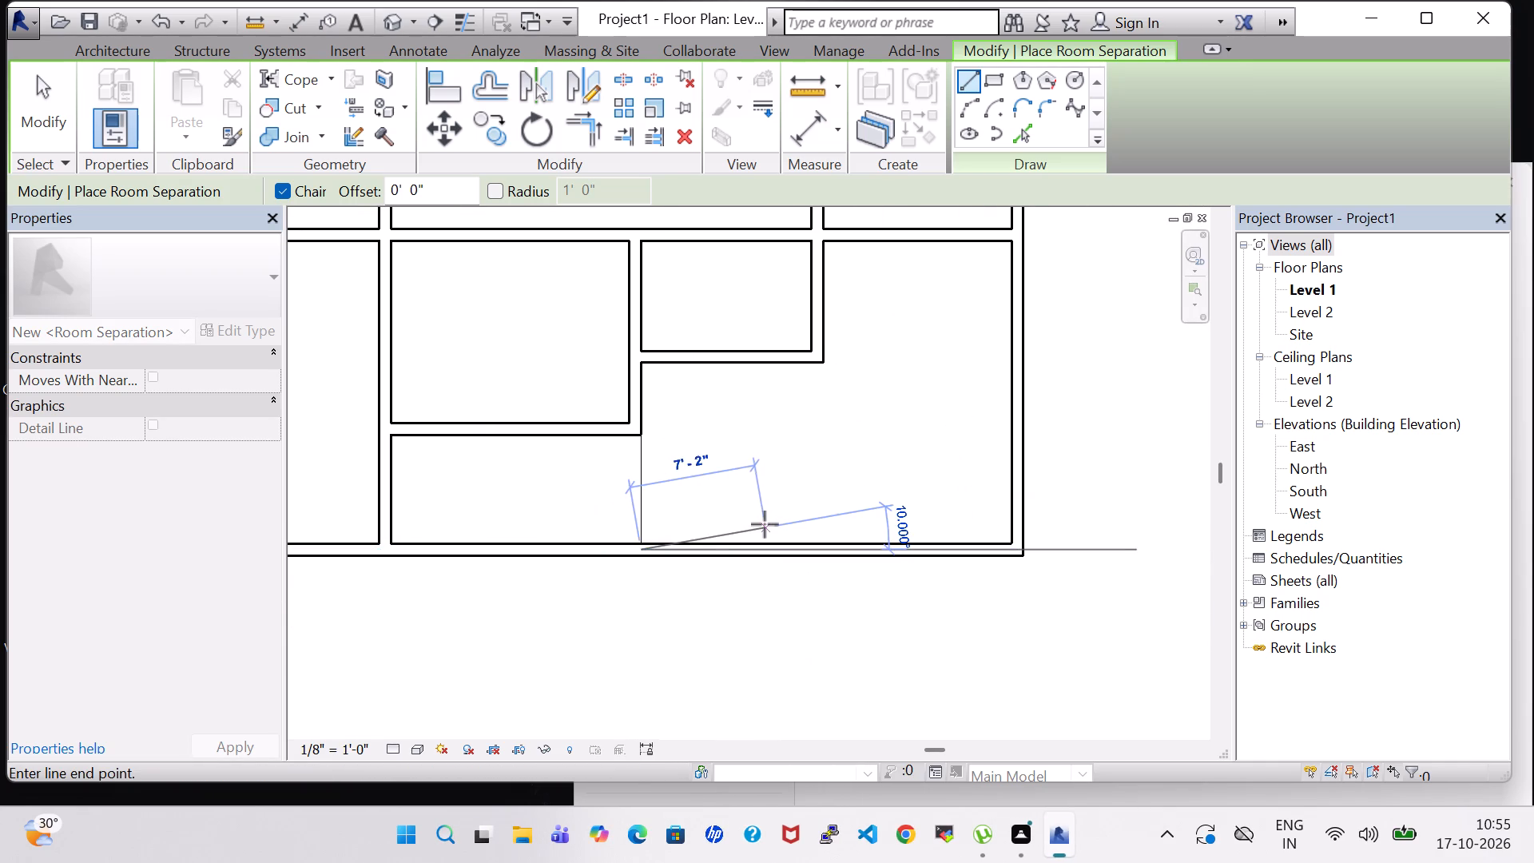
key(Escape)
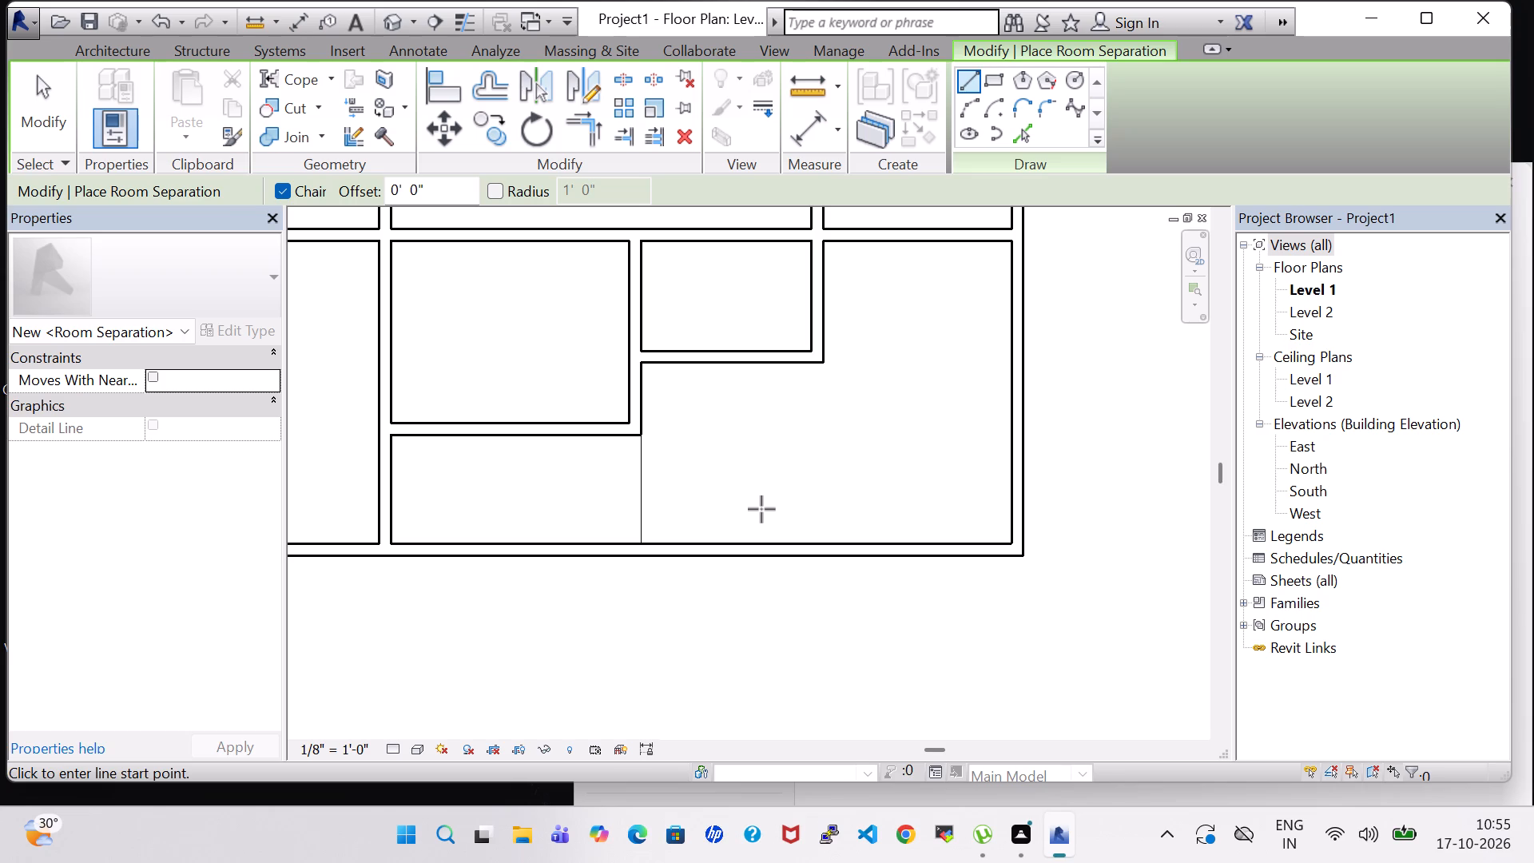
middle_drag(761, 509, 705, 514)
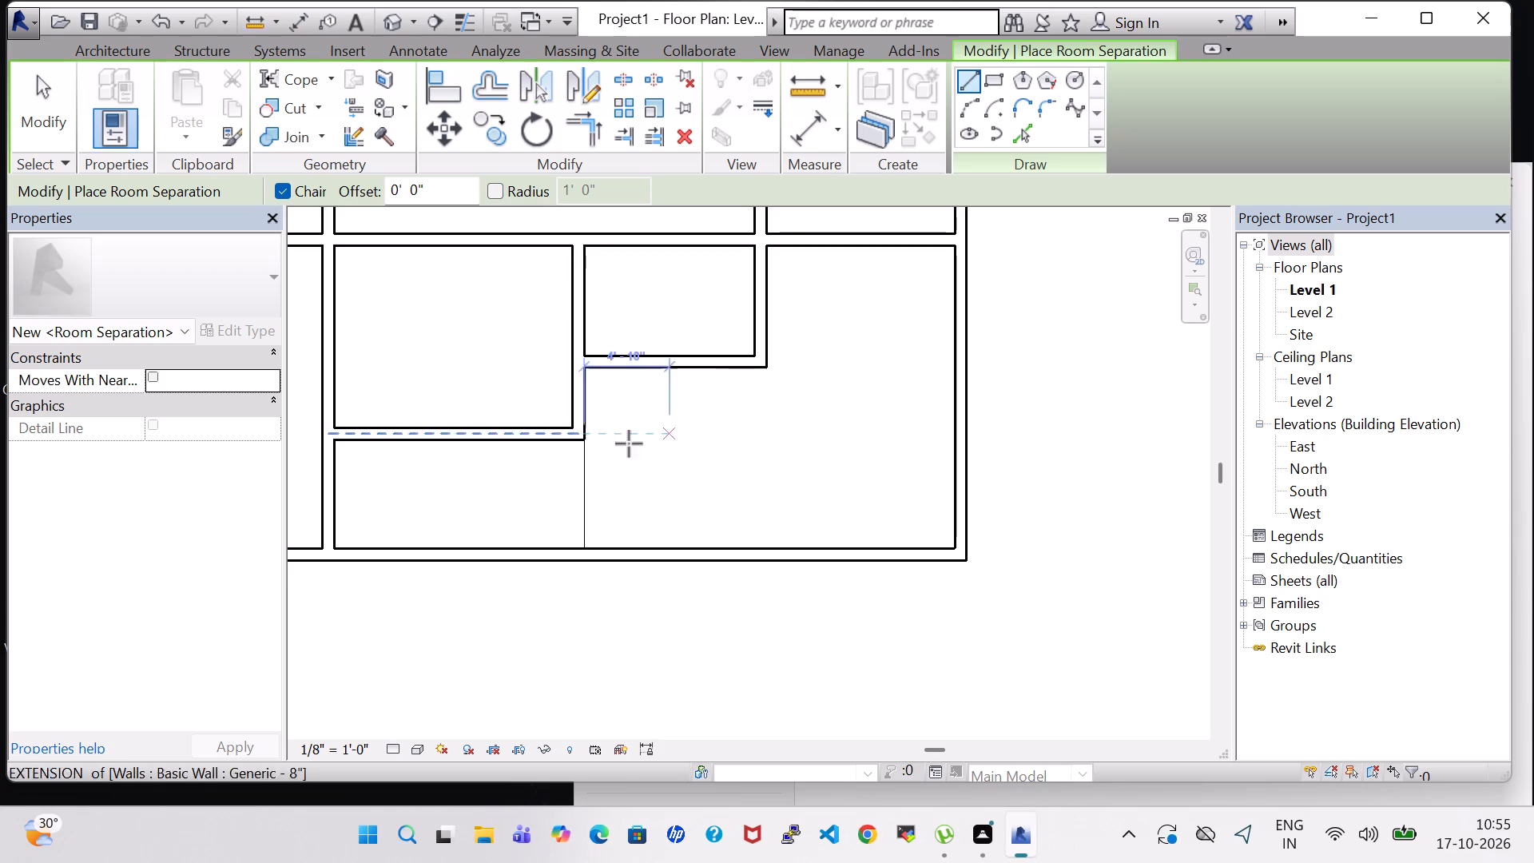
scroll(725, 586, down, 3)
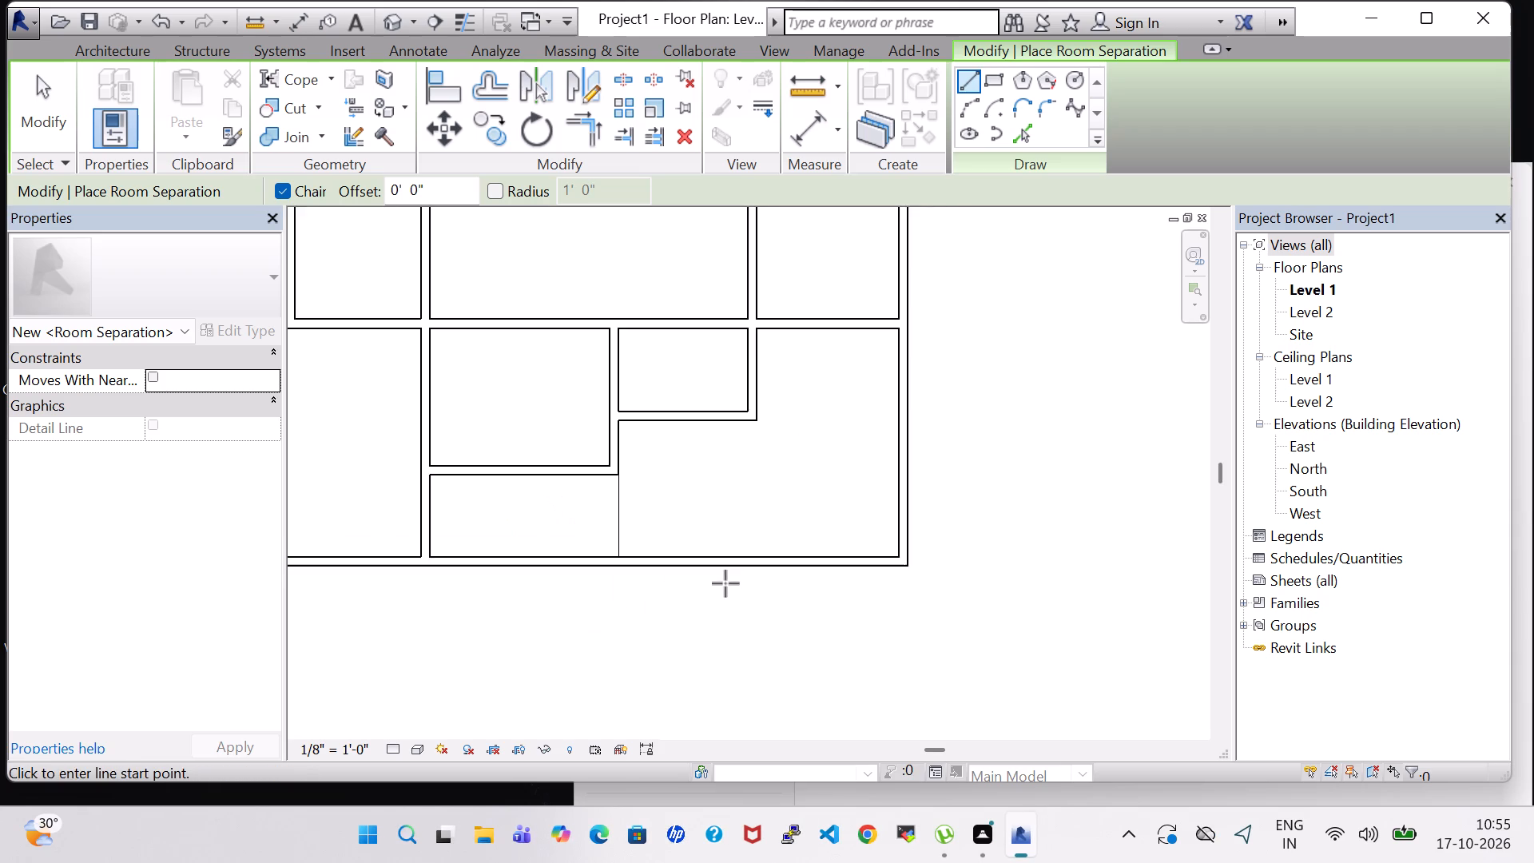
middle_drag(725, 583, 742, 582)
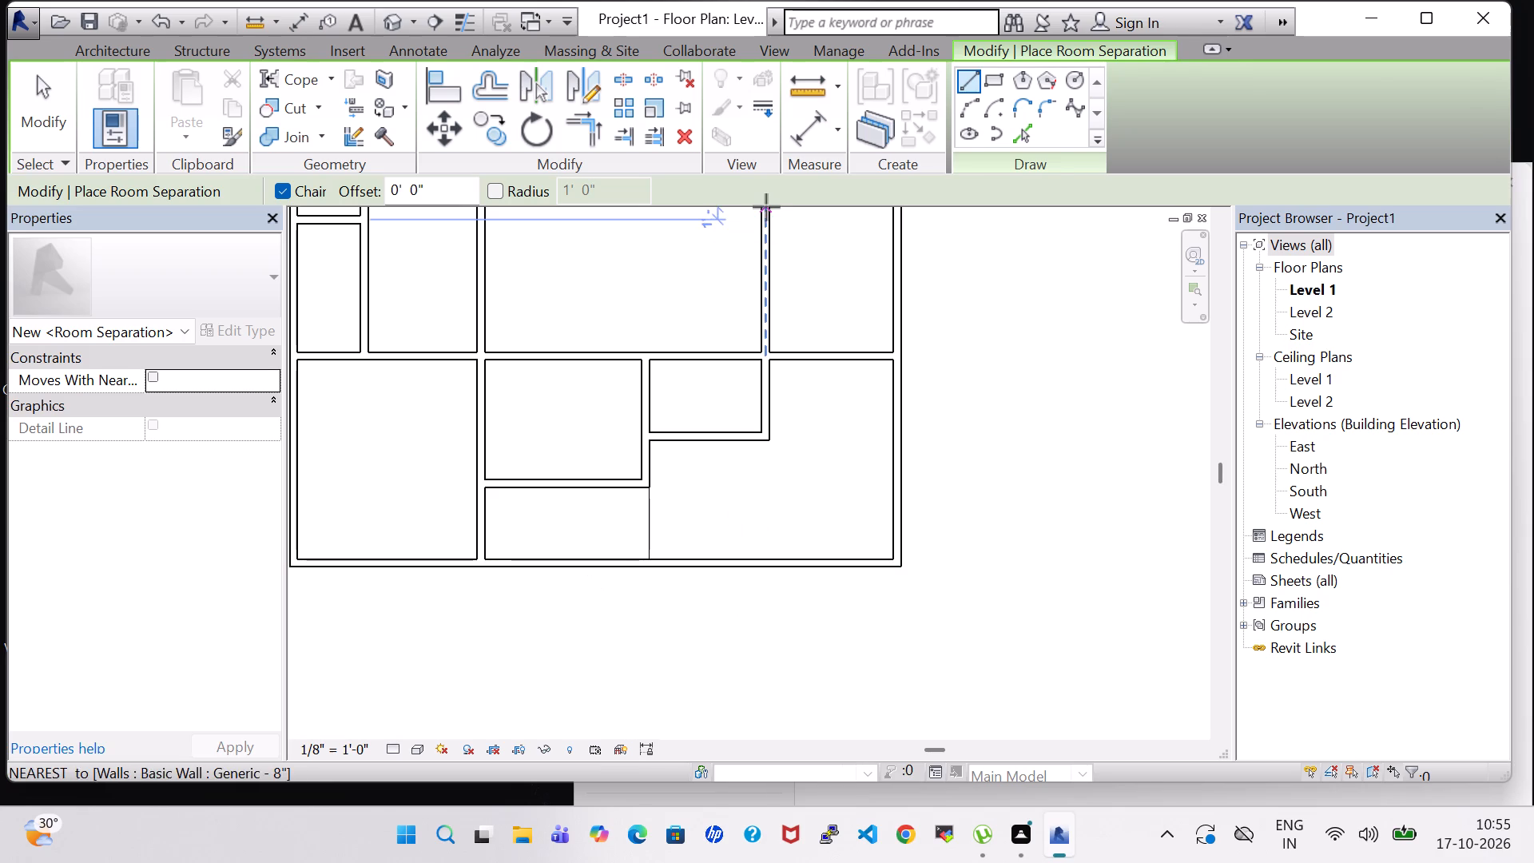
key(Escape)
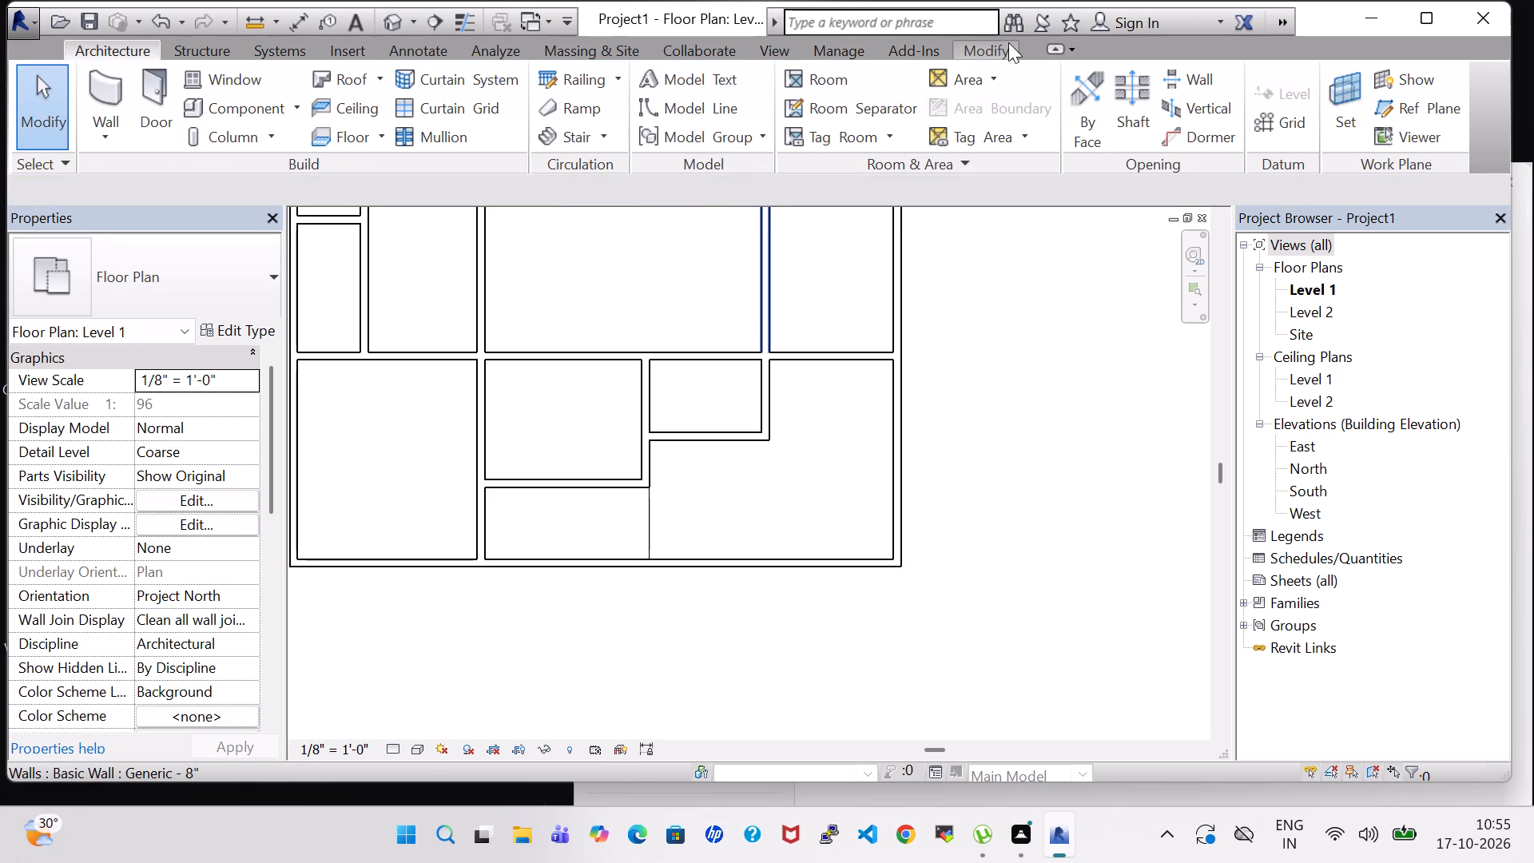
Split the south exterior wall at the vertical partition's east face and at the room separation line.
click(1008, 42)
scroll(514, 559, up, 4)
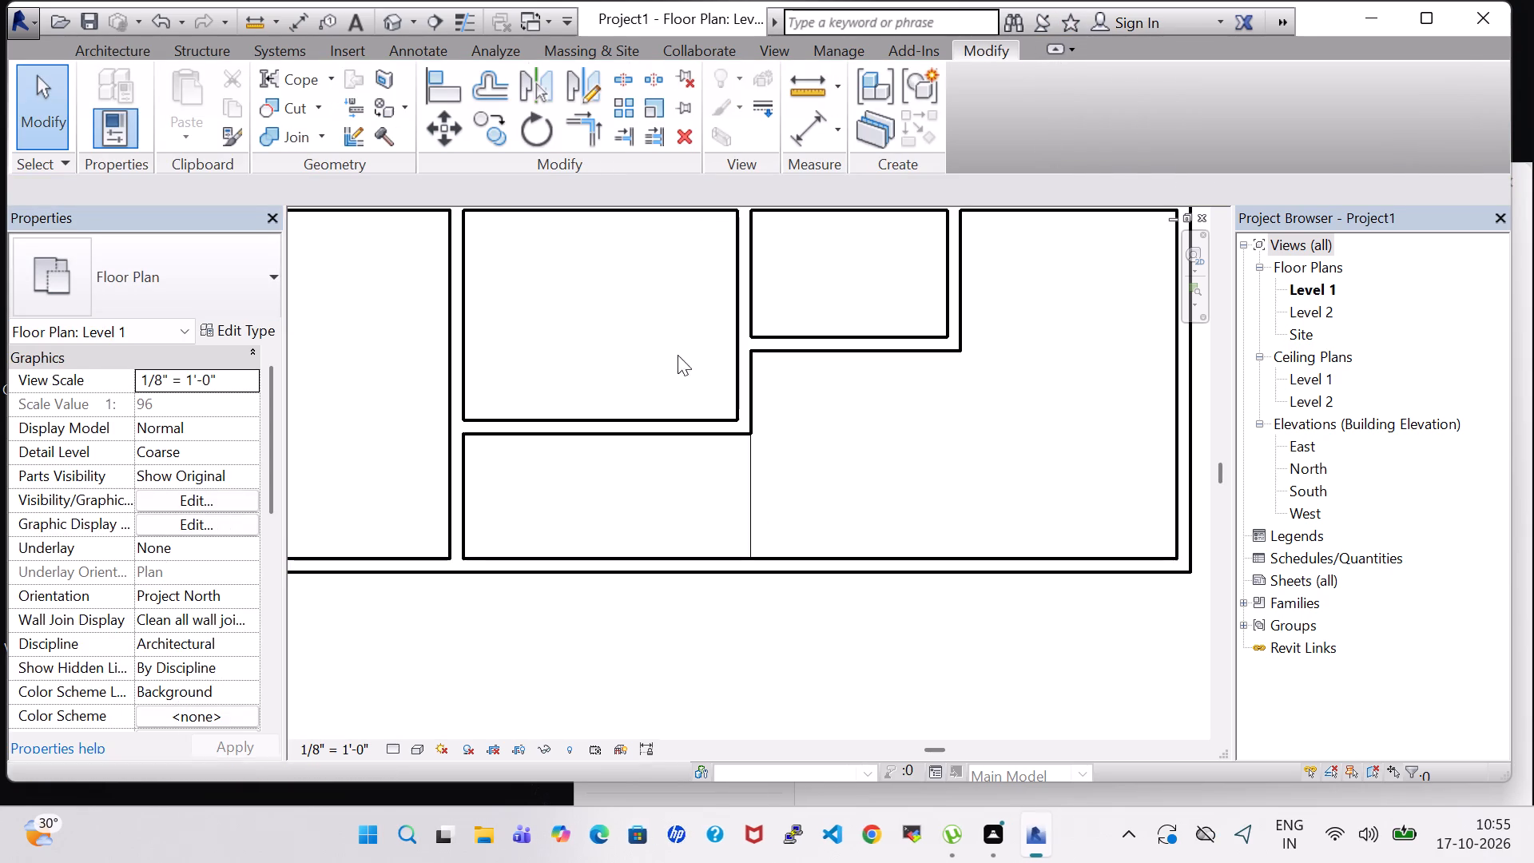
click(631, 72)
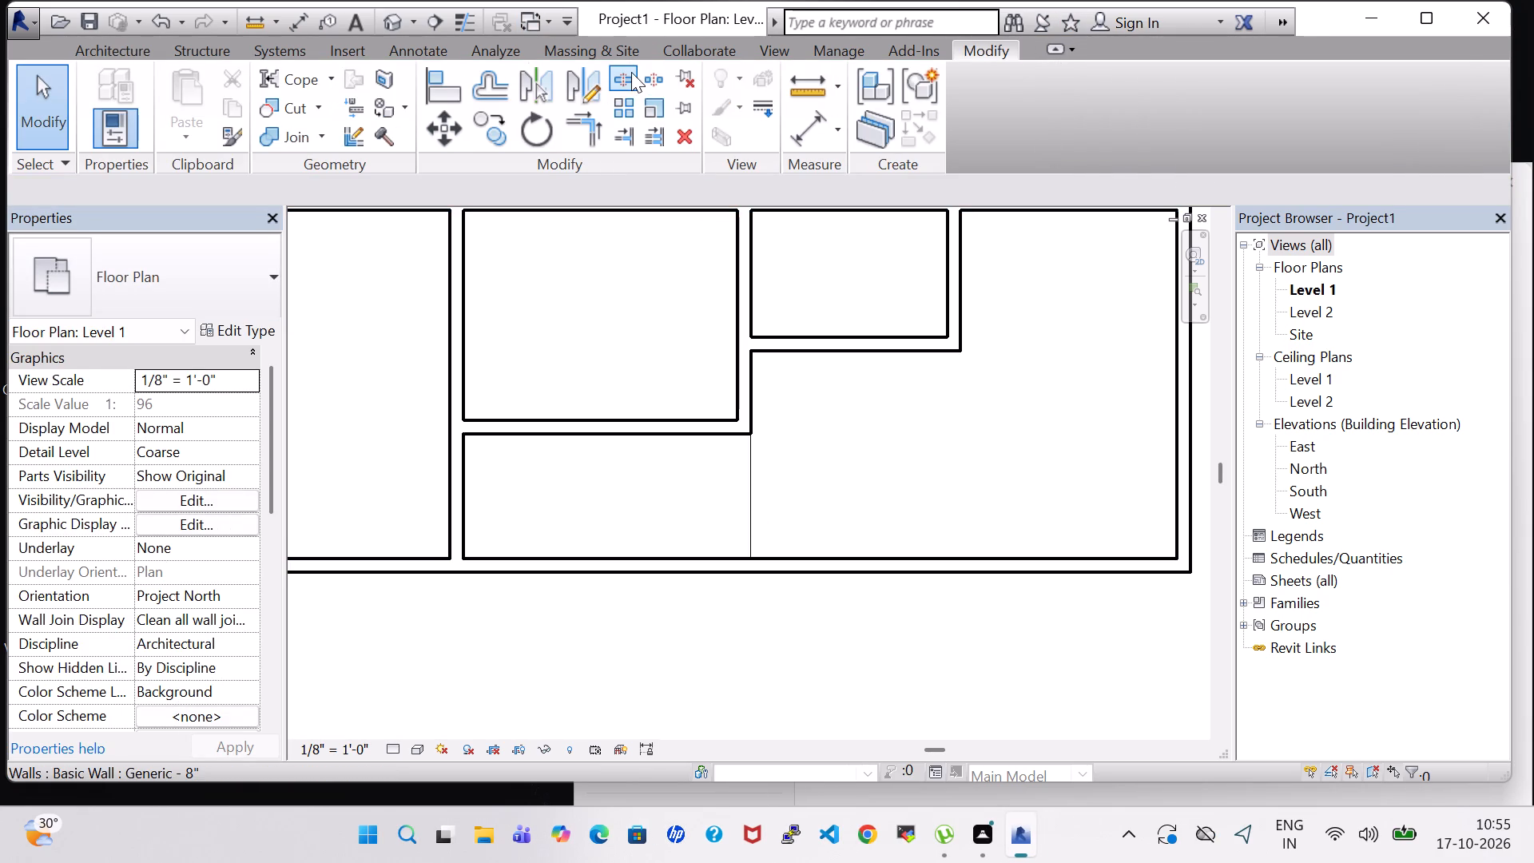
scroll(457, 810, up, 4)
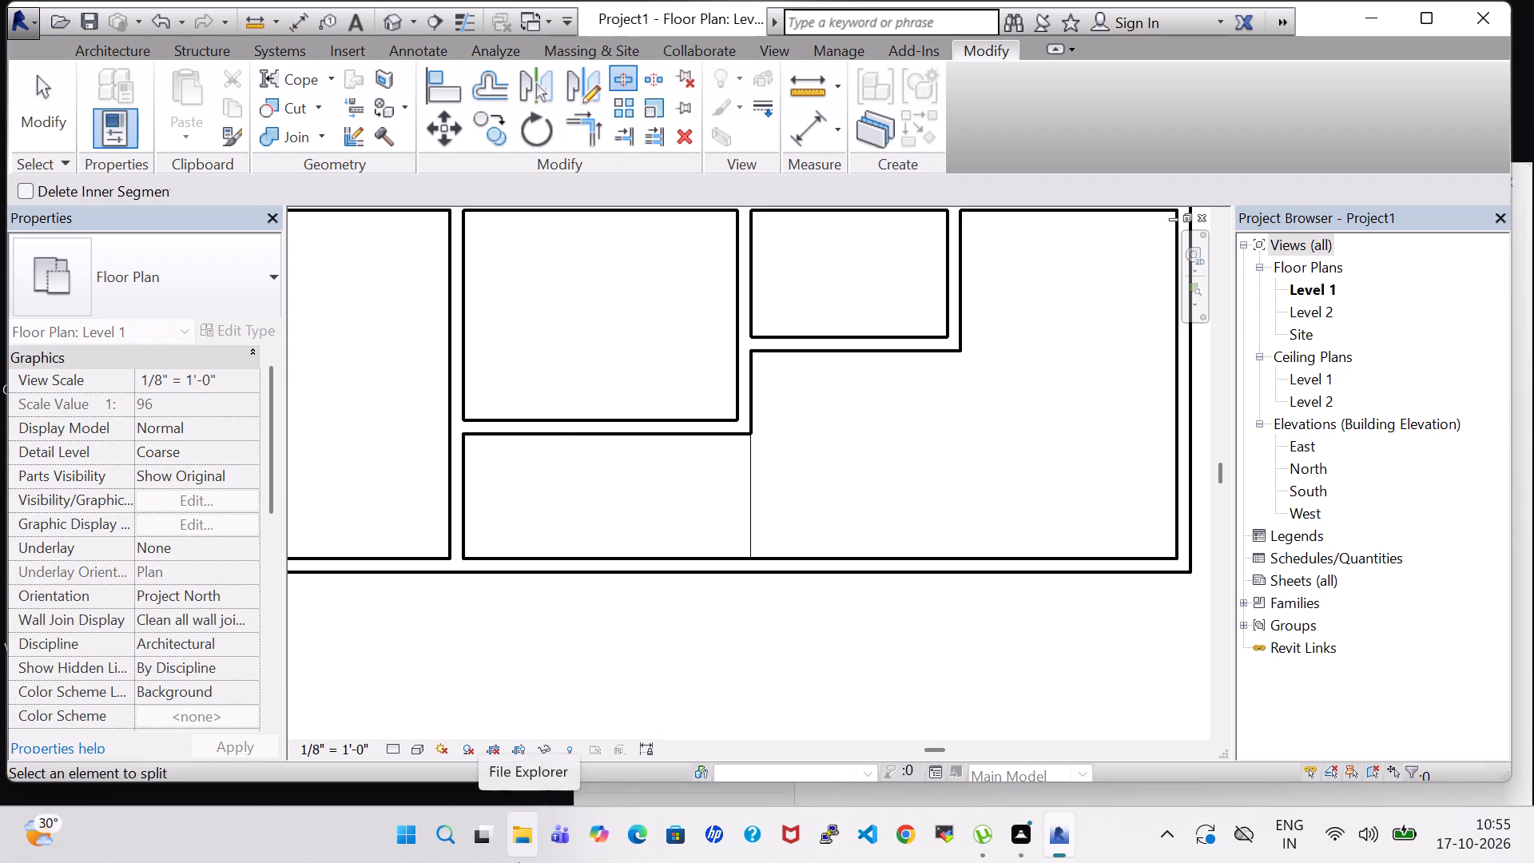
scroll(493, 522, up, 6)
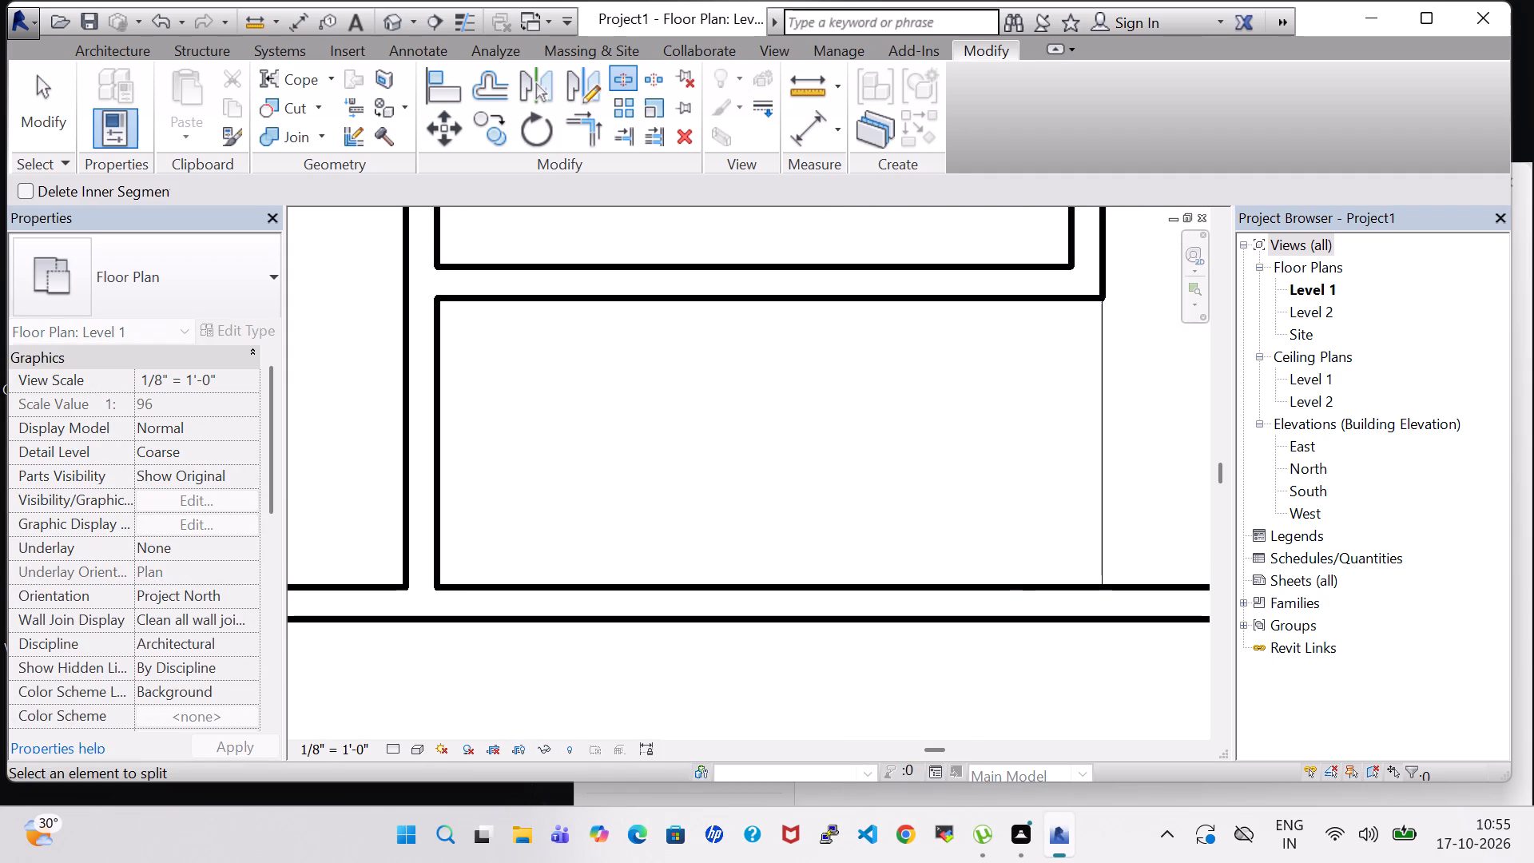
click(438, 599)
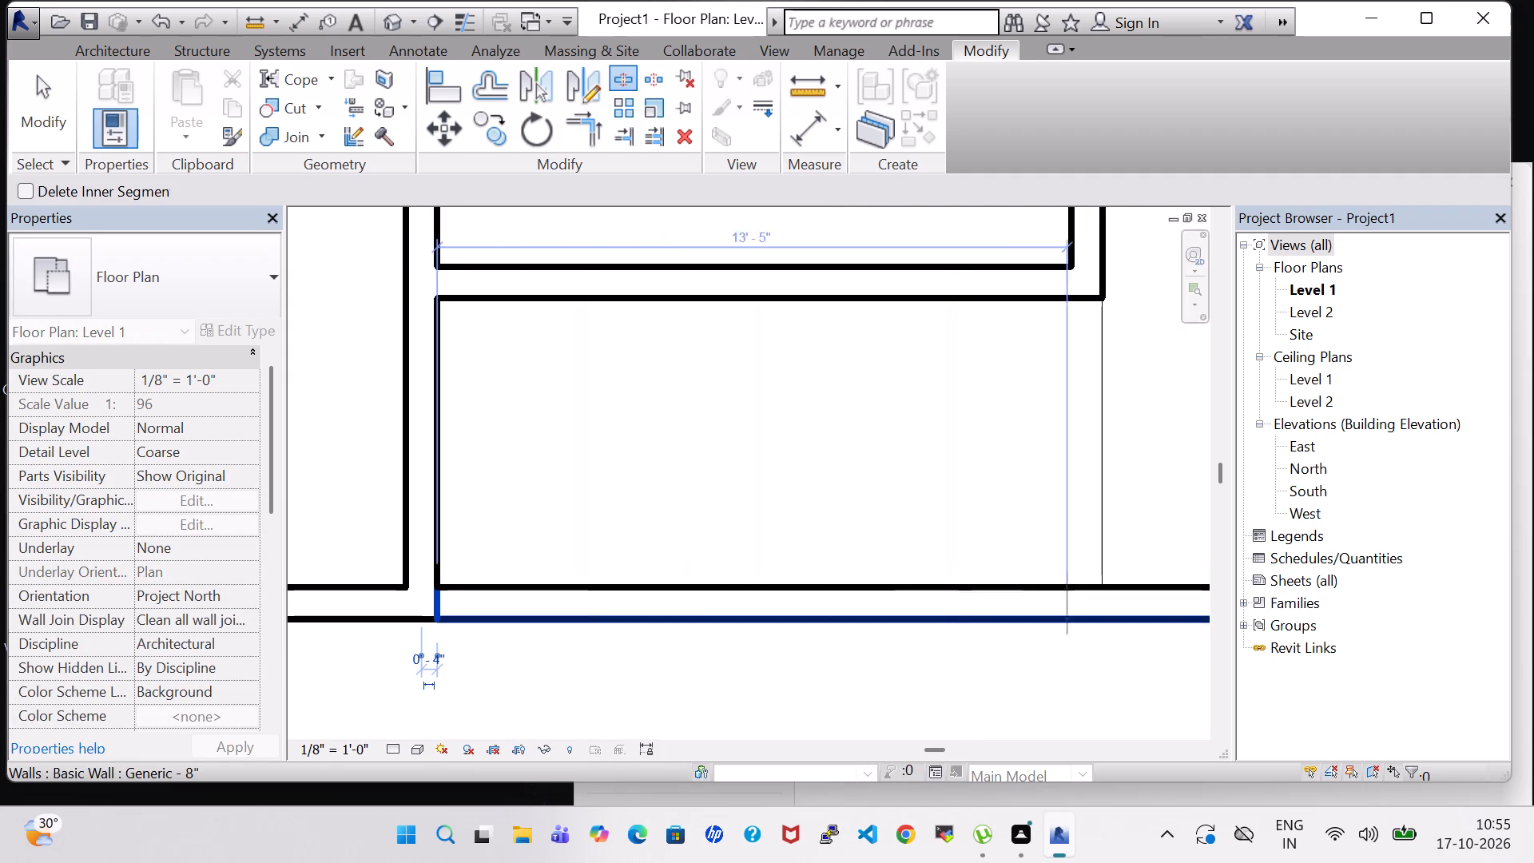
click(1098, 597)
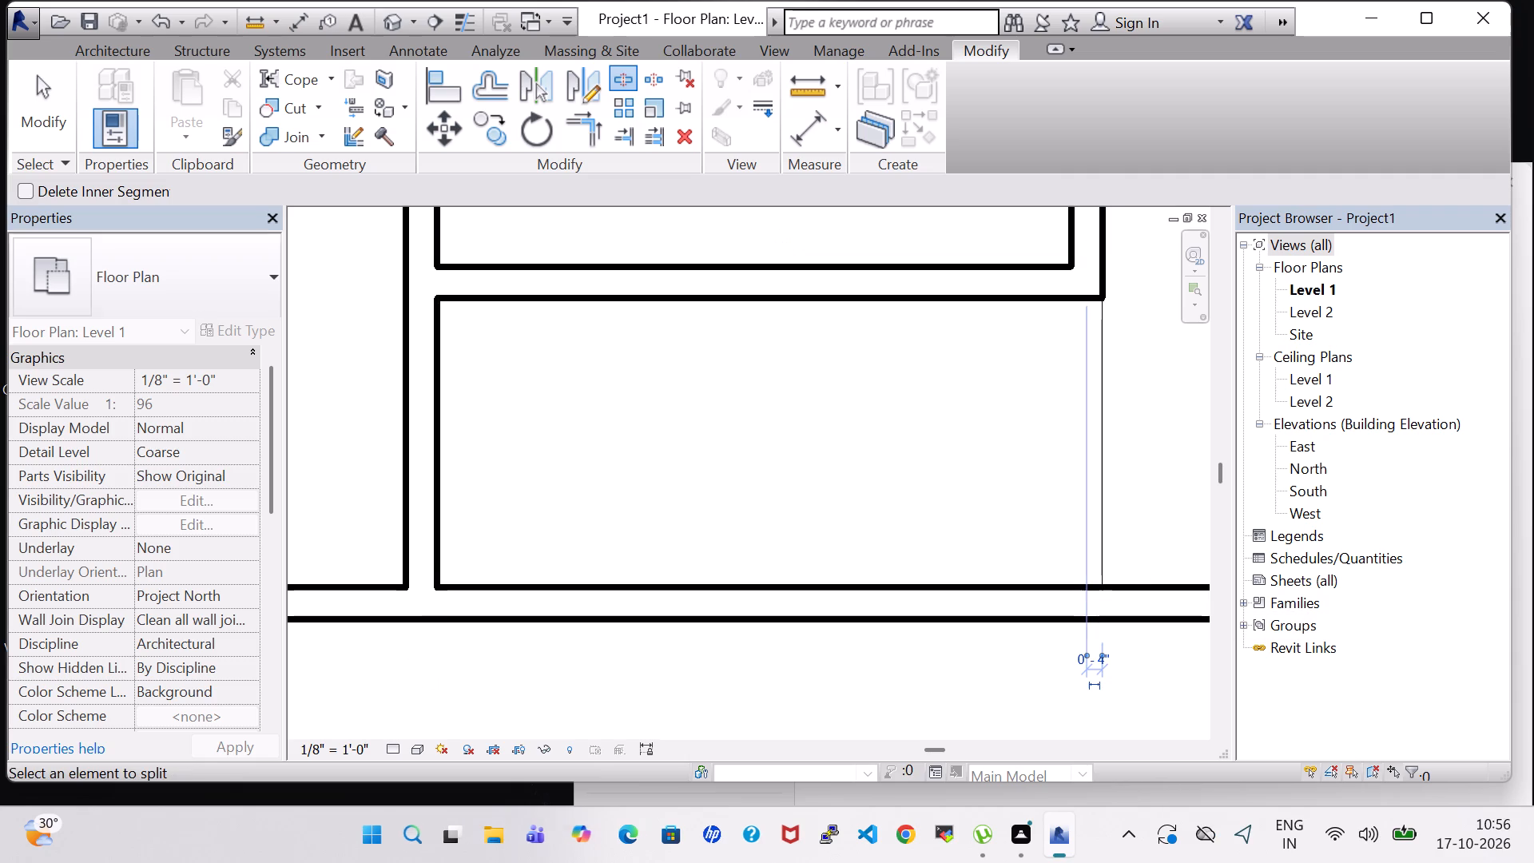
scroll(1107, 614, up, 2)
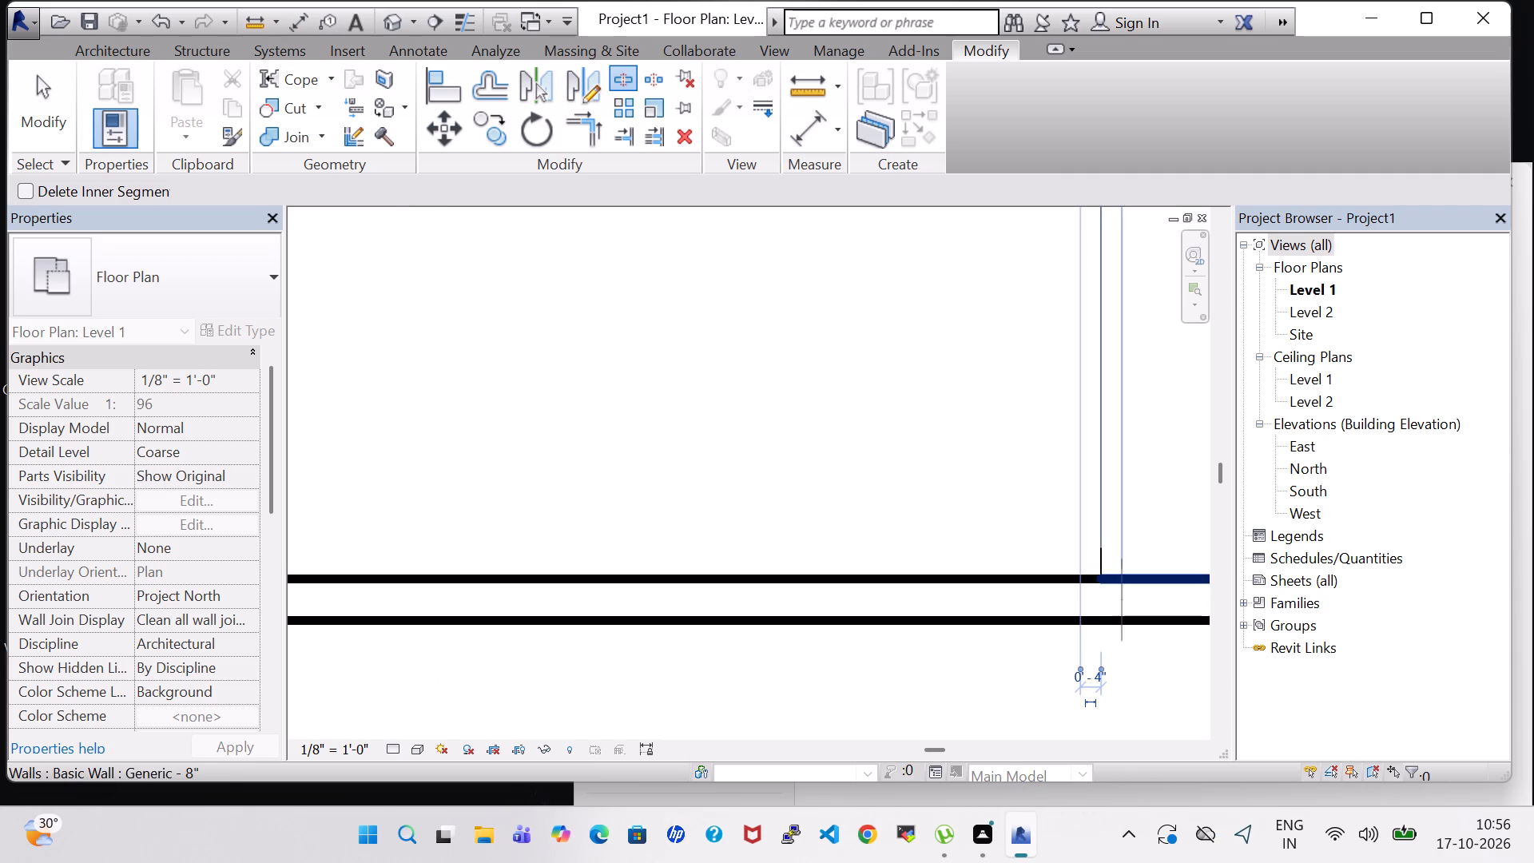
click(1099, 596)
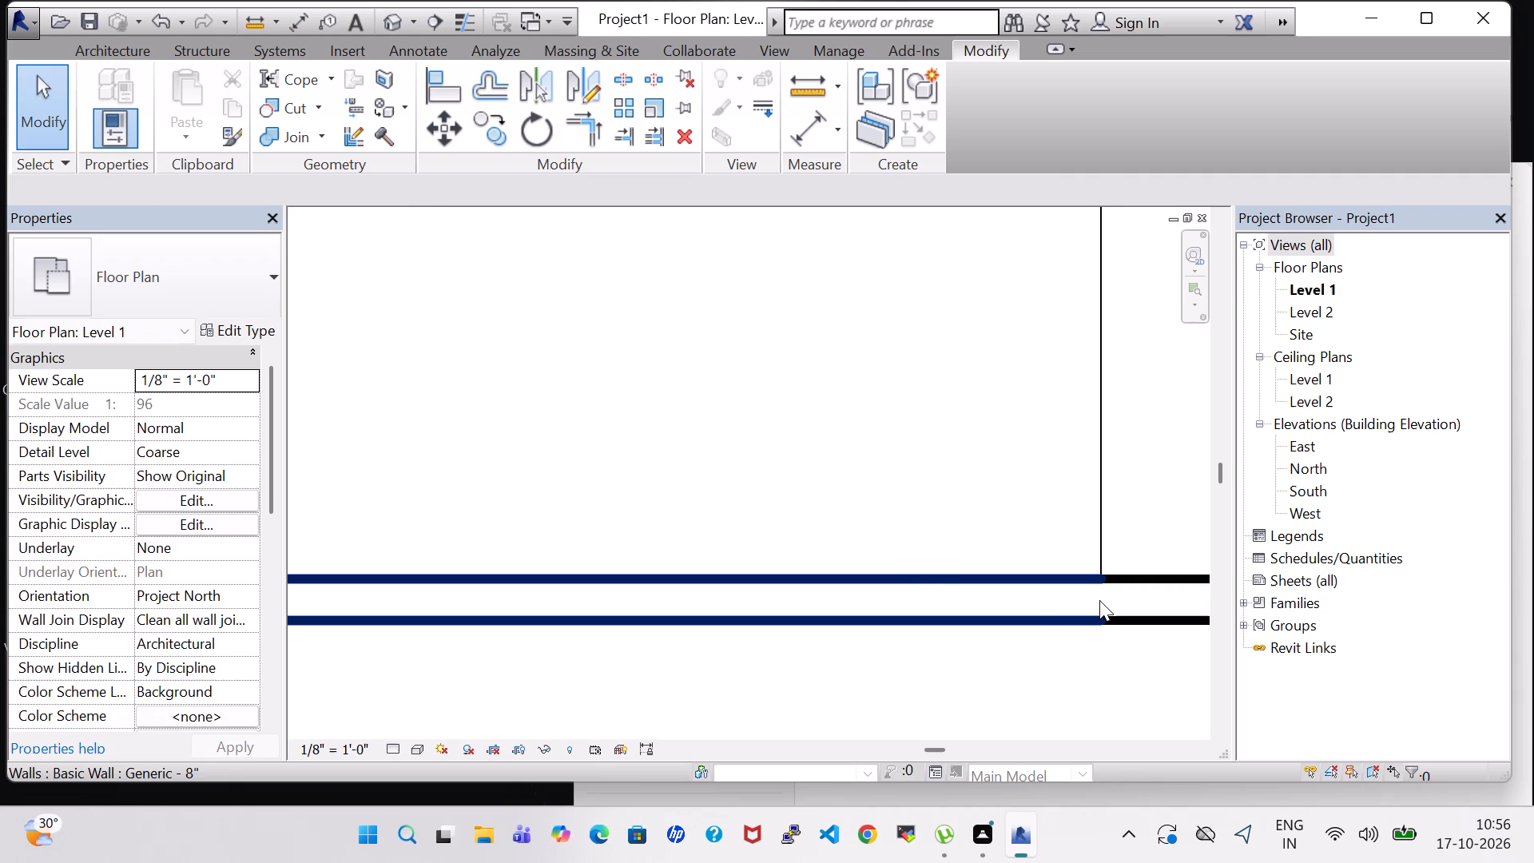
key(Escape)
Set the unconnected height of the split south wall segment between the partition and the room separation line to 4' 0".
click(919, 579)
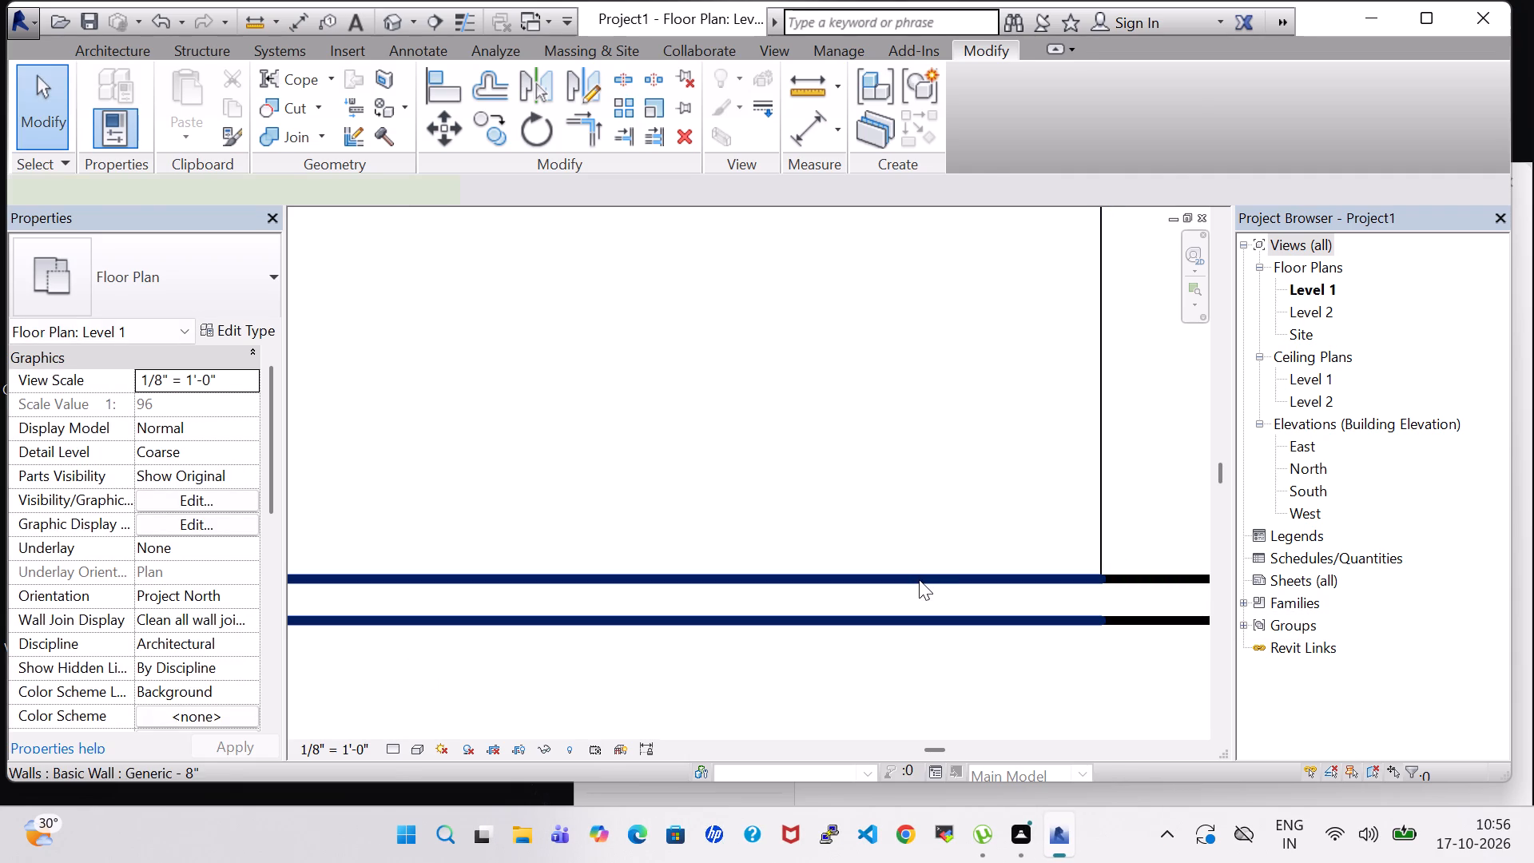
click(156, 527)
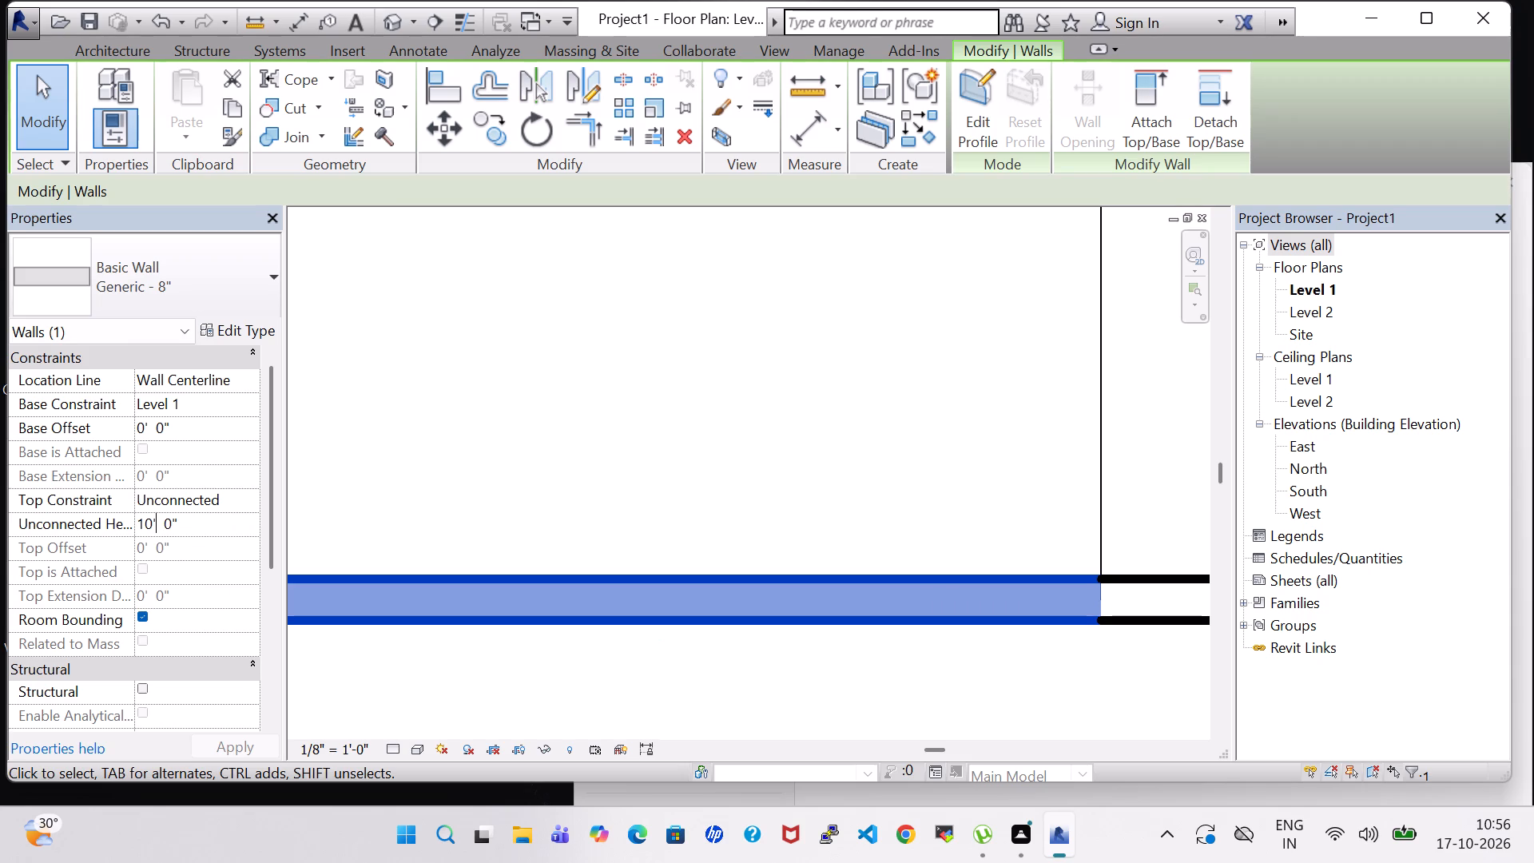
key(Left)
key(BackSpace)
key(BackSpace)
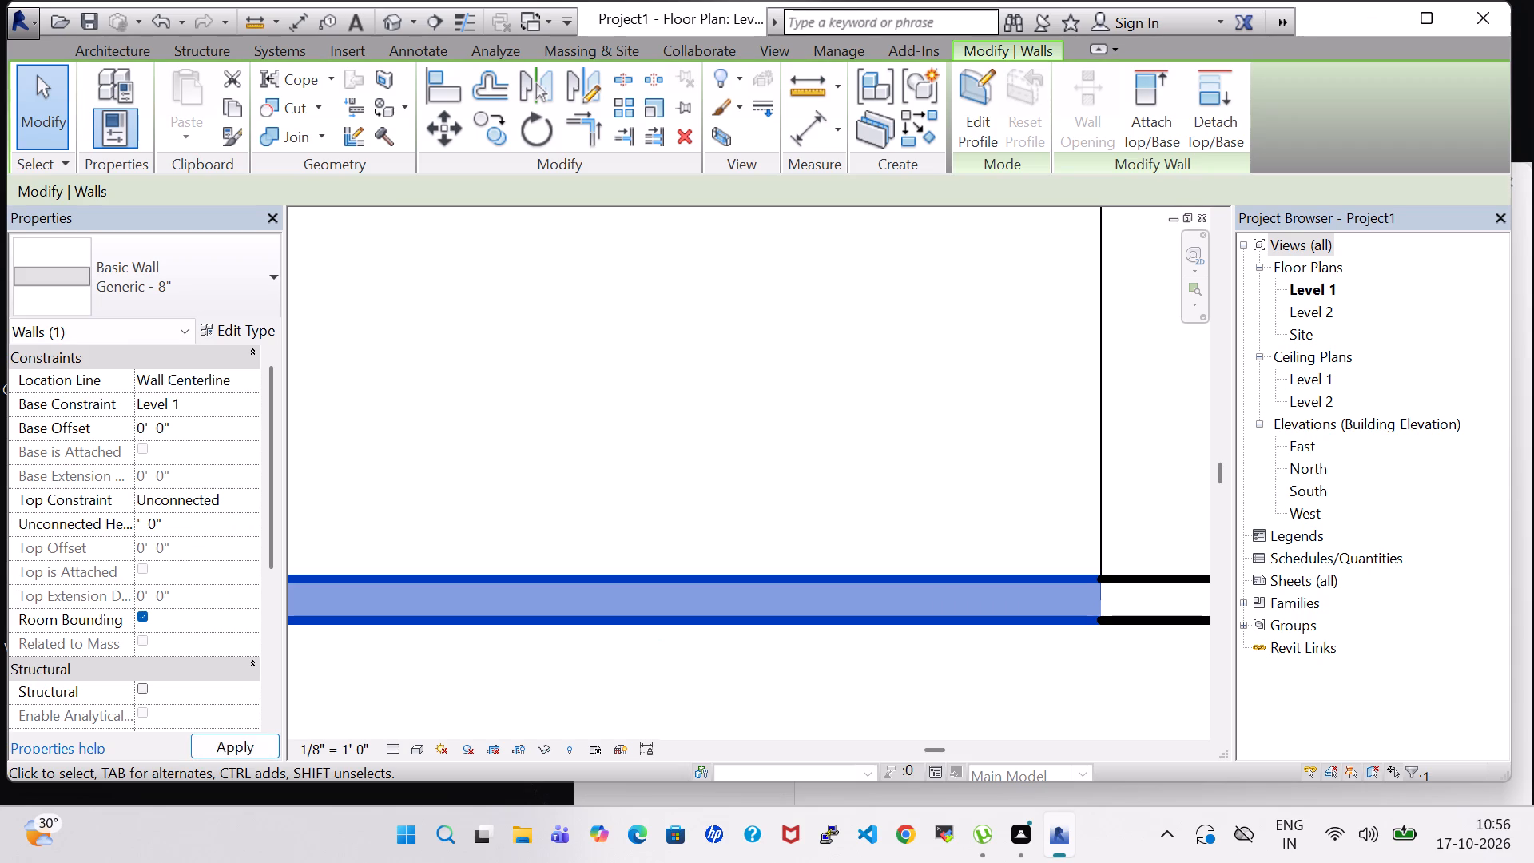
key(4)
key(Return)
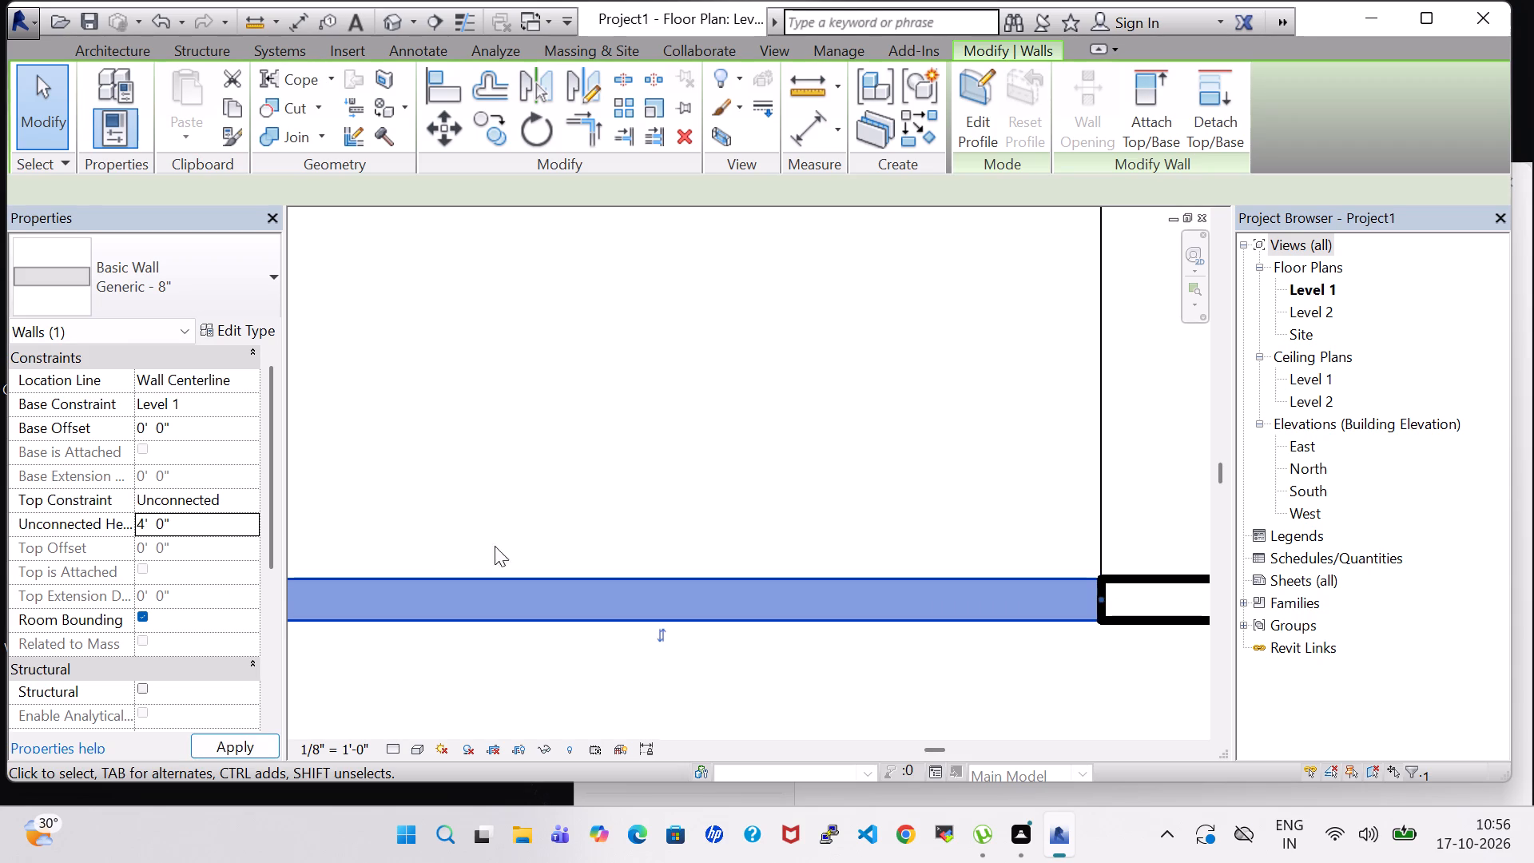
Examine the low-walled south area and the whole floor plan around it.
click(590, 500)
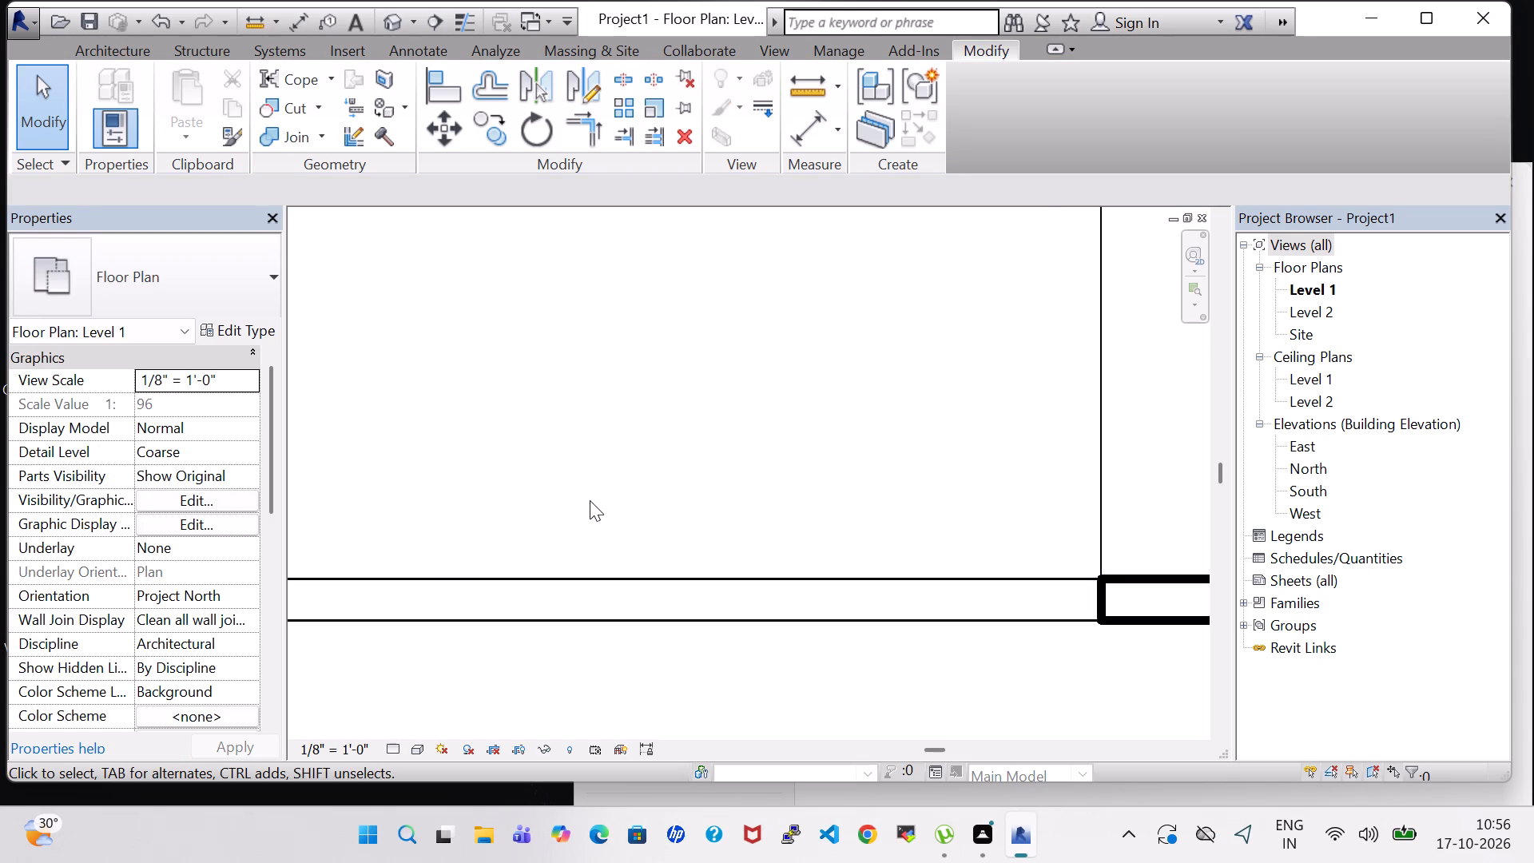
middle_drag(590, 500, 531, 485)
scroll(531, 485, down, 3)
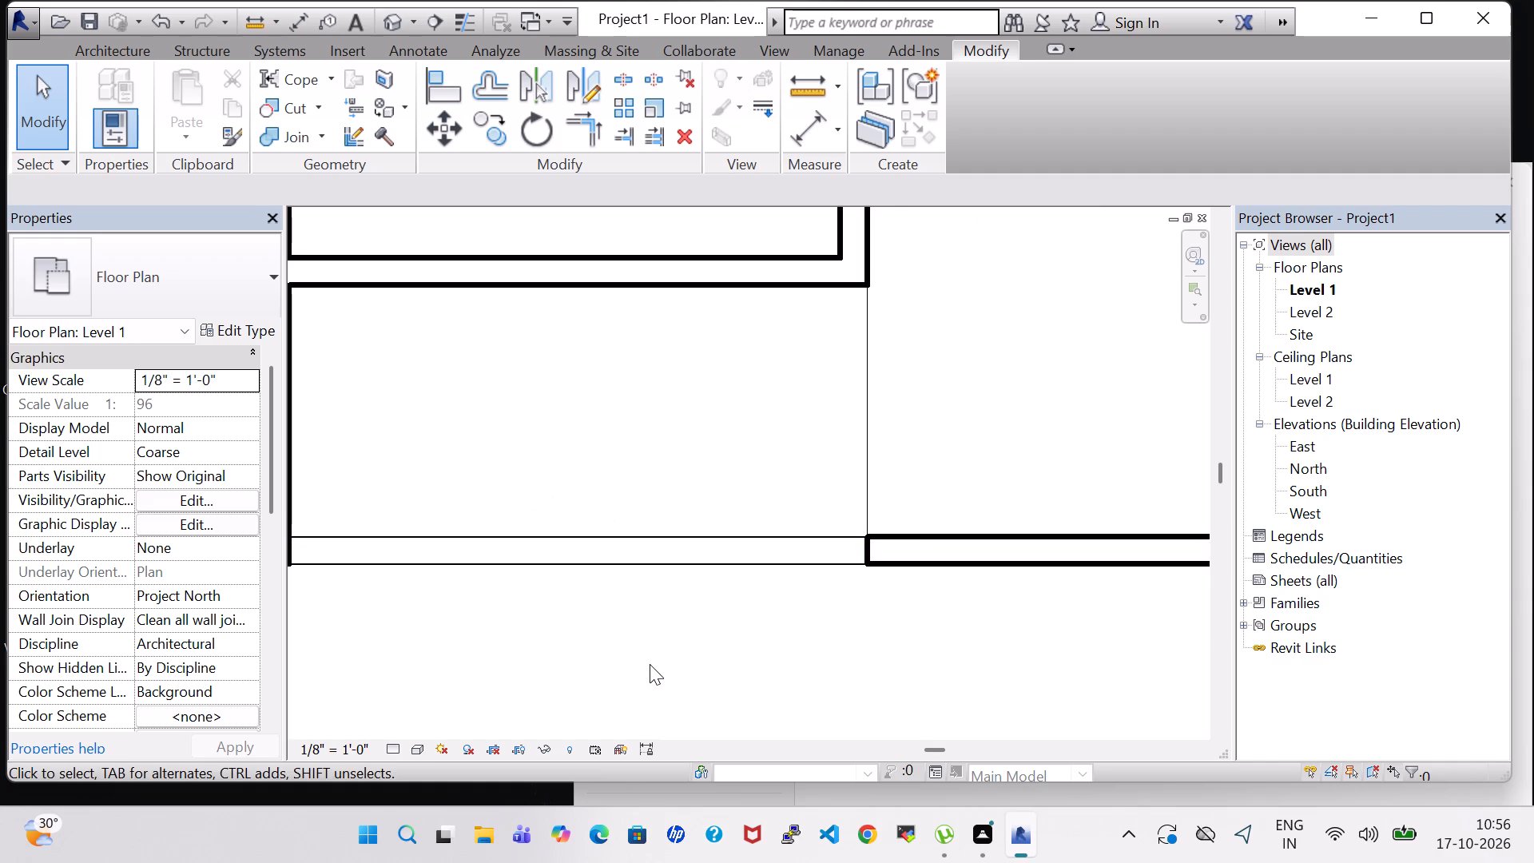
middle_drag(650, 664, 605, 655)
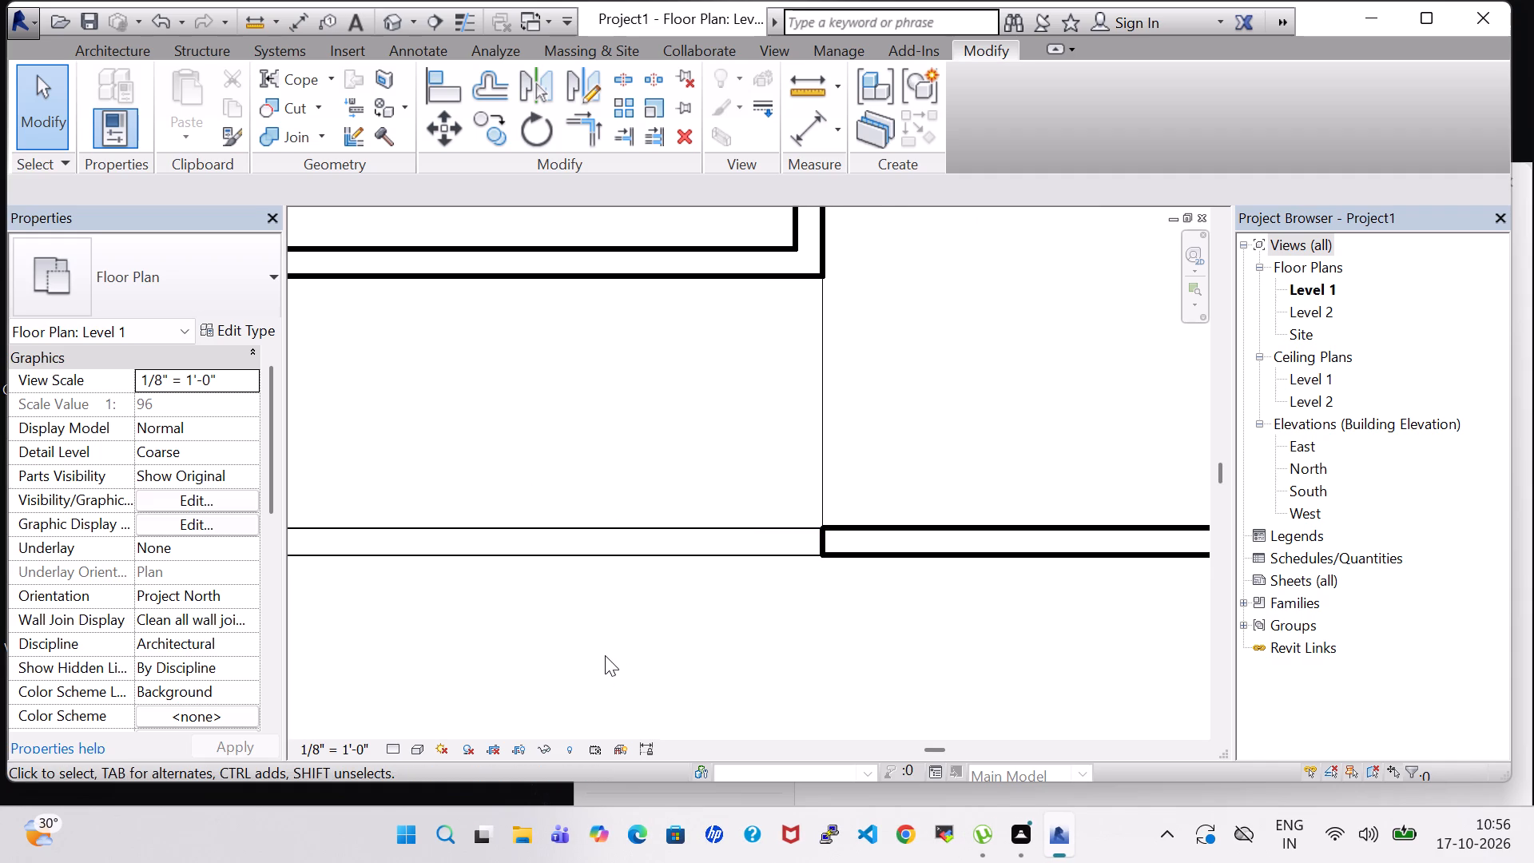
middle_drag(605, 655, 503, 653)
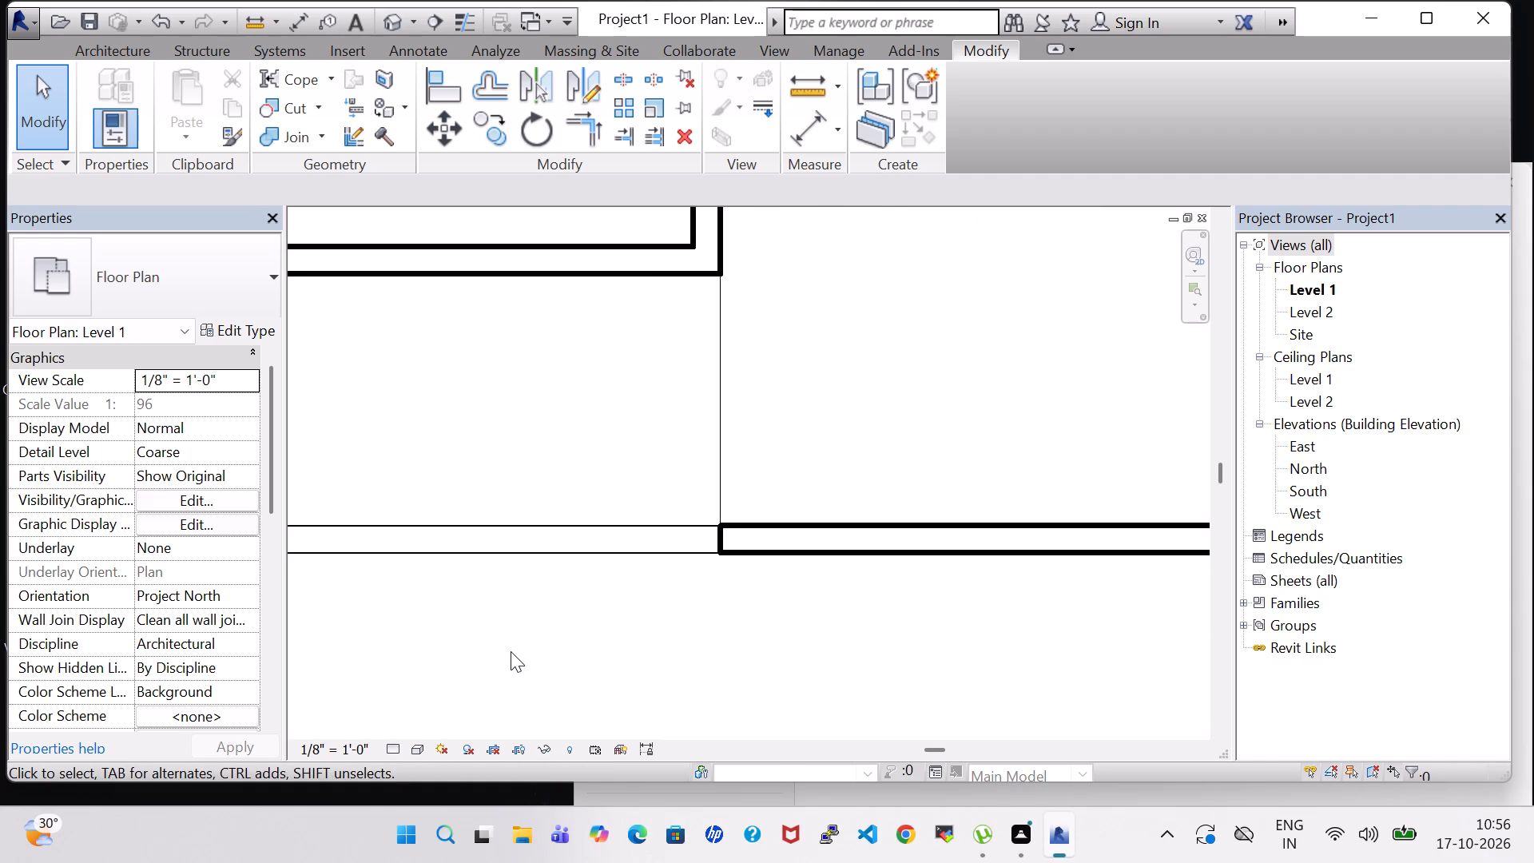
middle_drag(924, 630, 554, 630)
scroll(554, 630, down, 3)
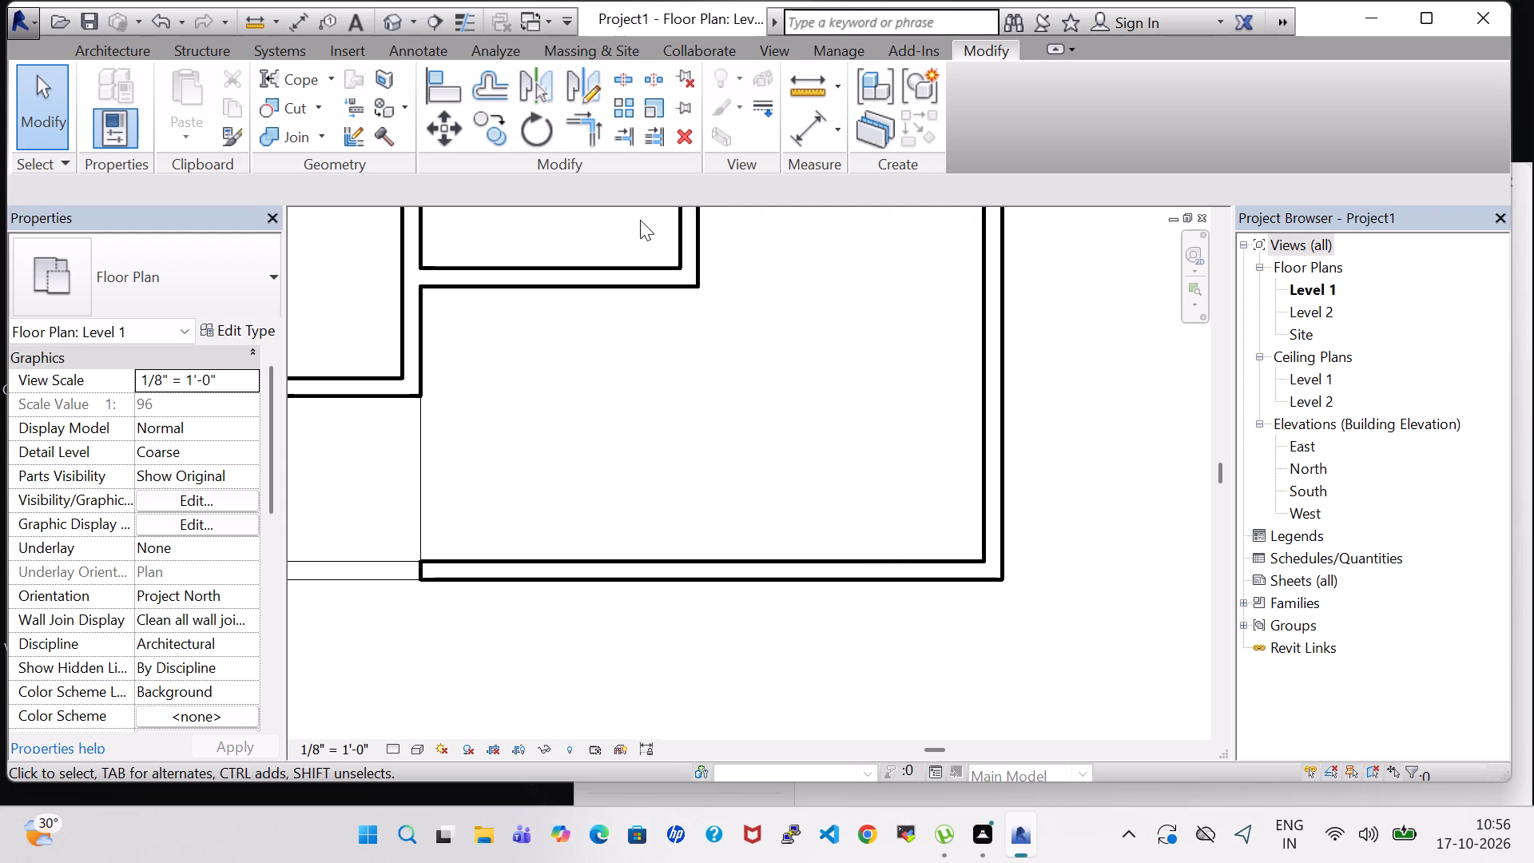
scroll(640, 220, down, 1)
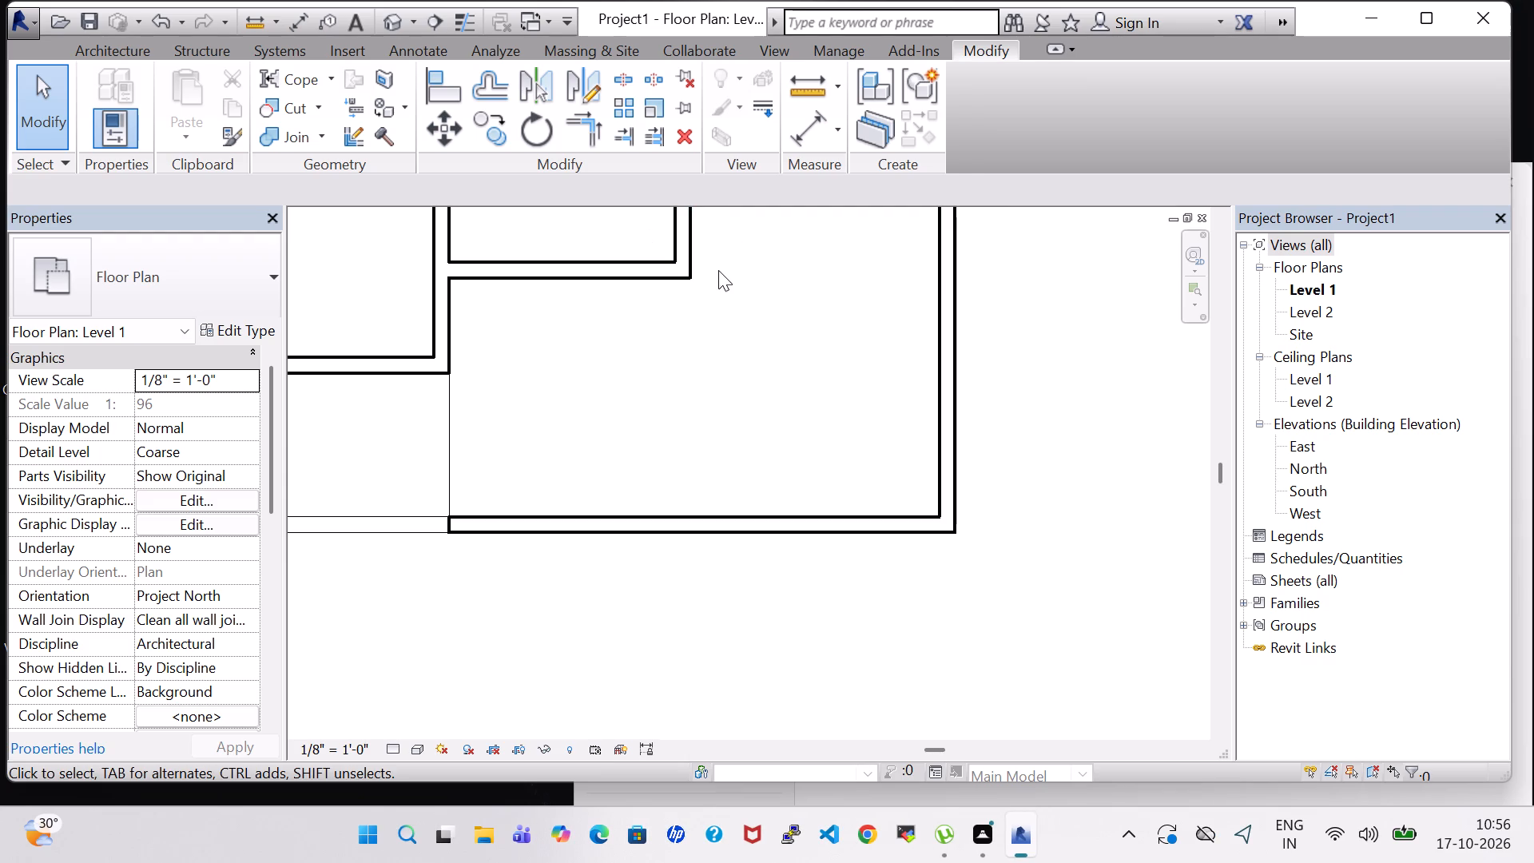
middle_drag(727, 280, 729, 292)
scroll(729, 294, down, 2)
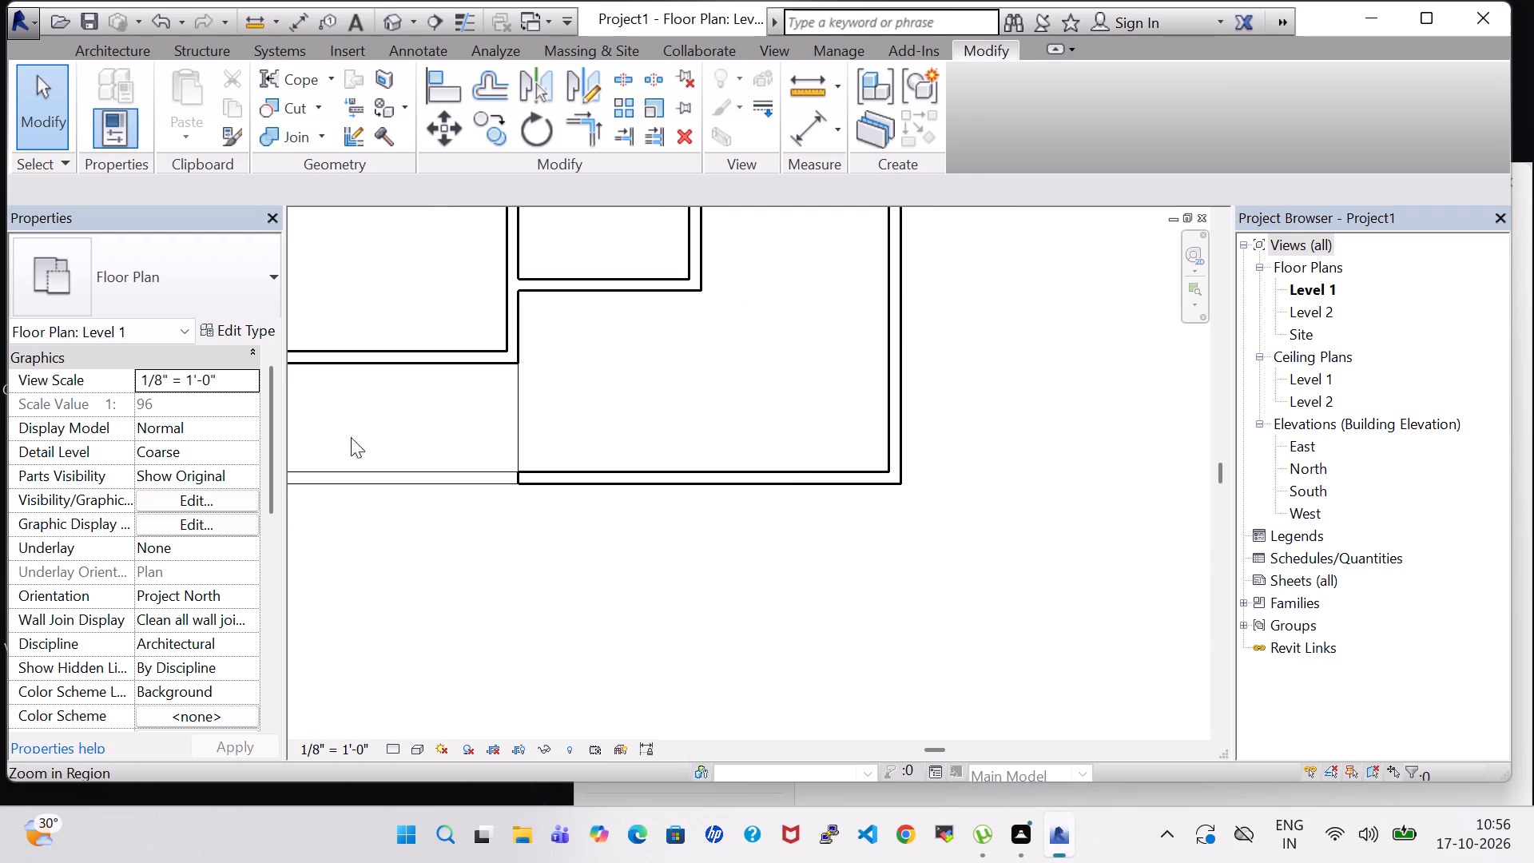
scroll(713, 547, down, 9)
middle_drag(733, 343, 851, 423)
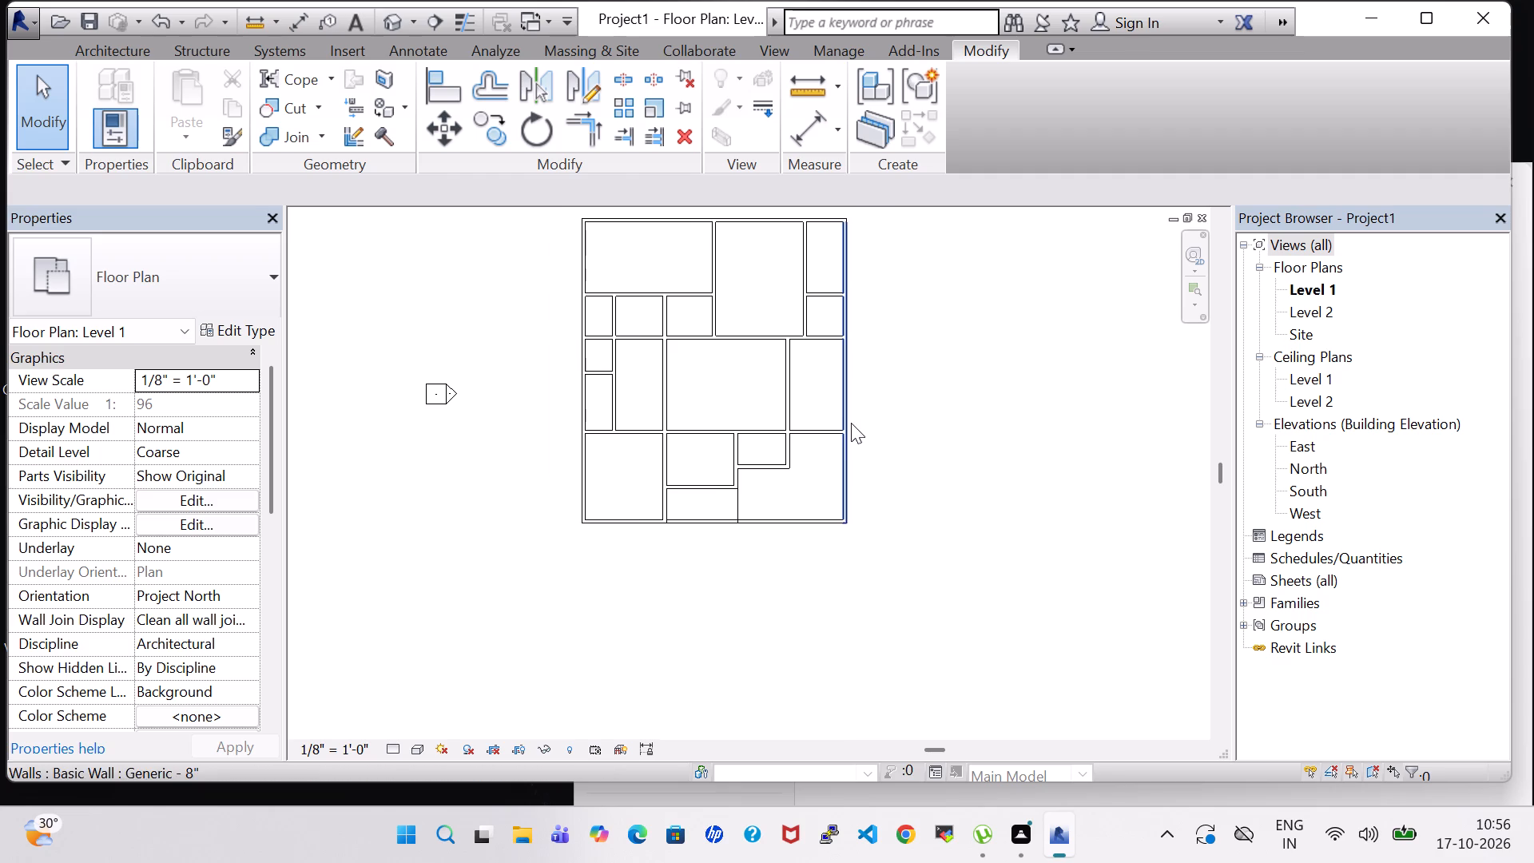
scroll(905, 289, up, 2)
middle_drag(900, 278, 922, 371)
scroll(921, 367, up, 1)
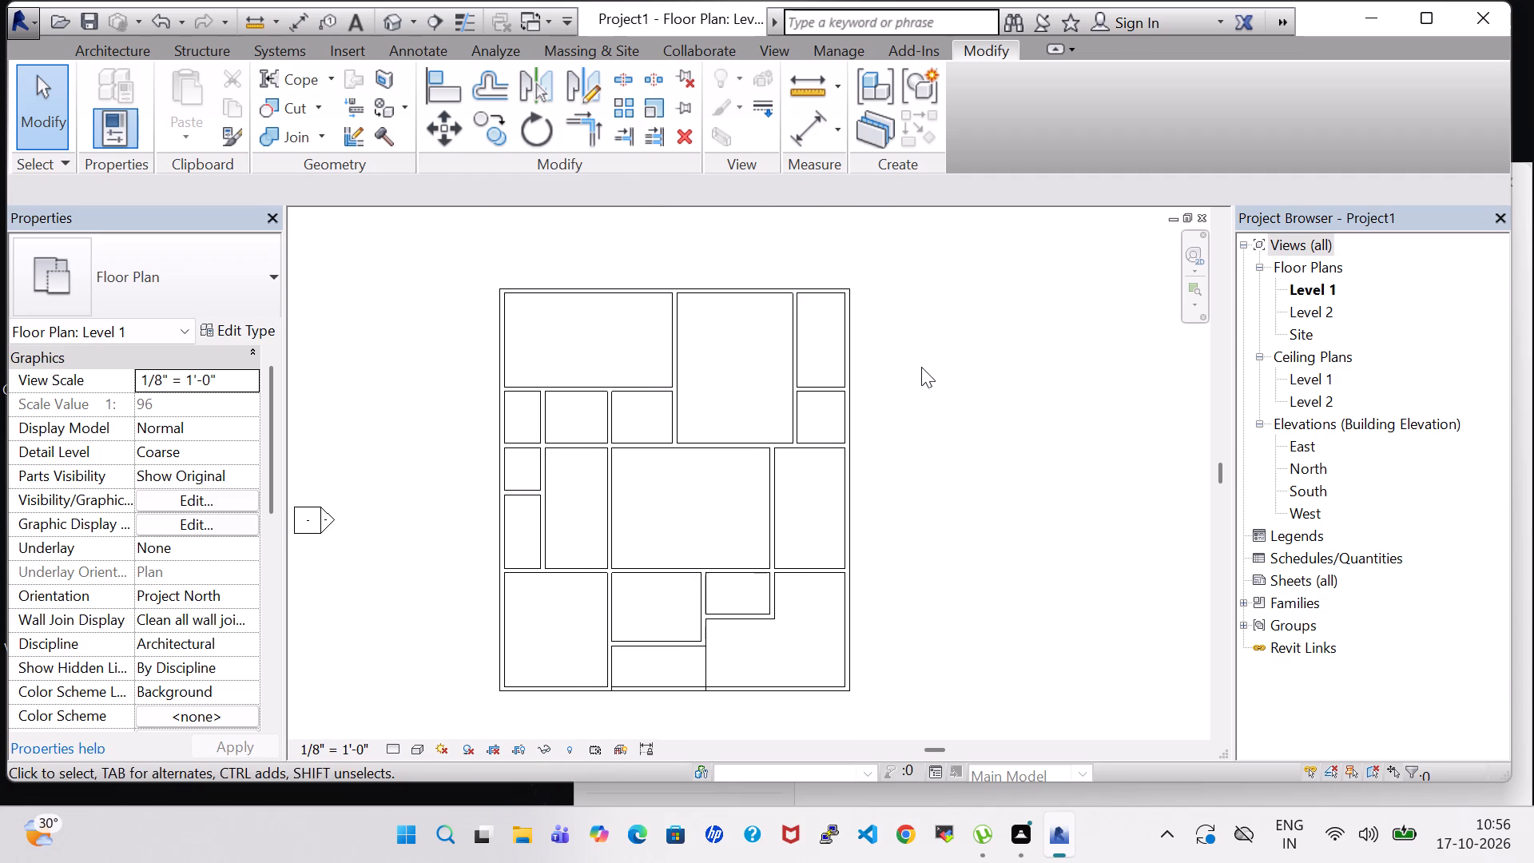
middle_drag(921, 367, 988, 326)
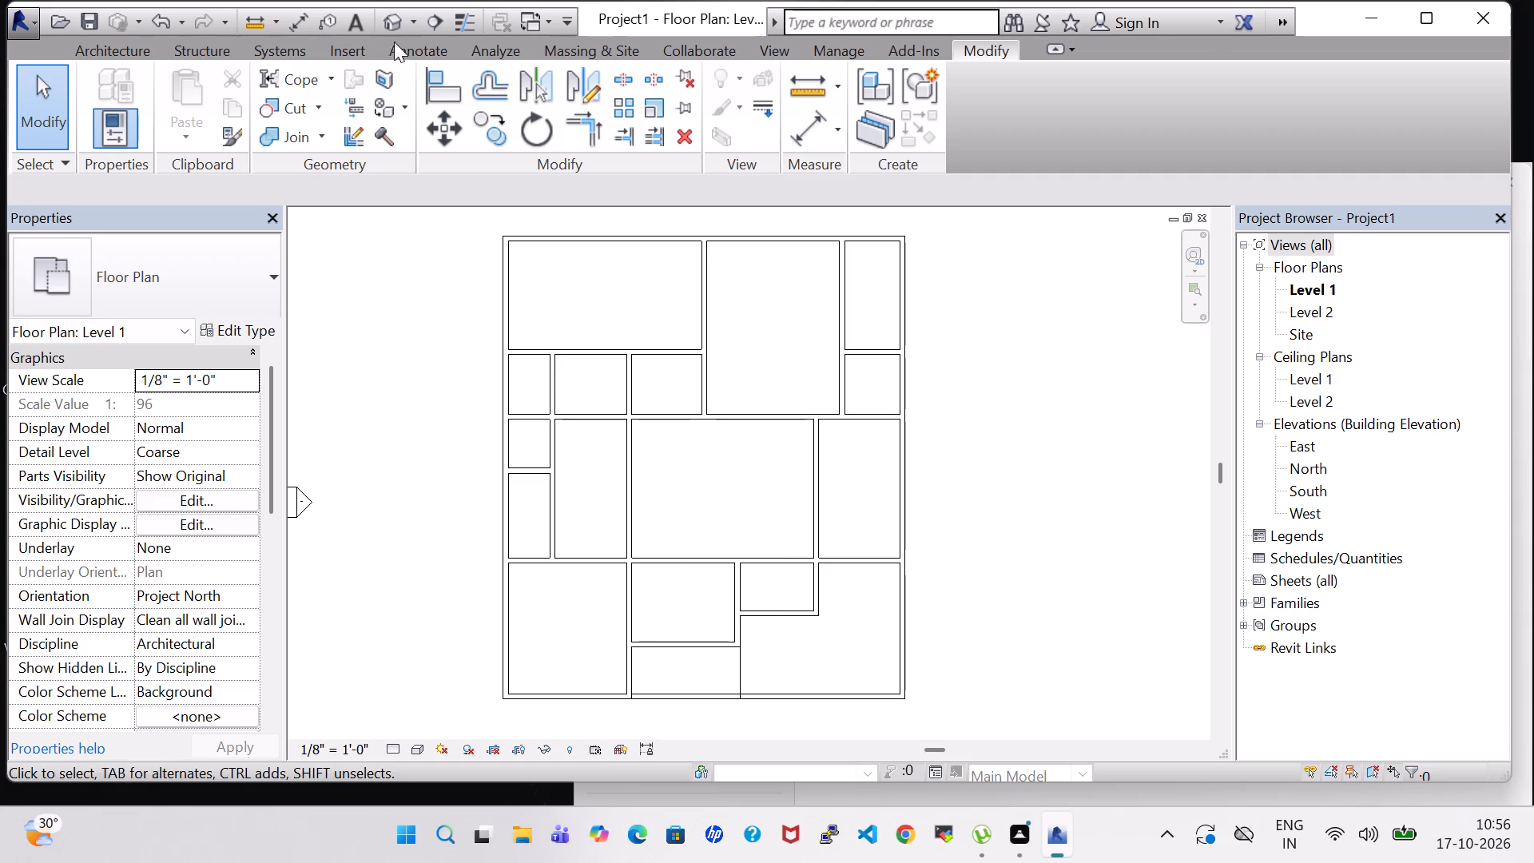
Split the wall between the central room and the small room to its north near both ends, and delete the middle section.
click(627, 77)
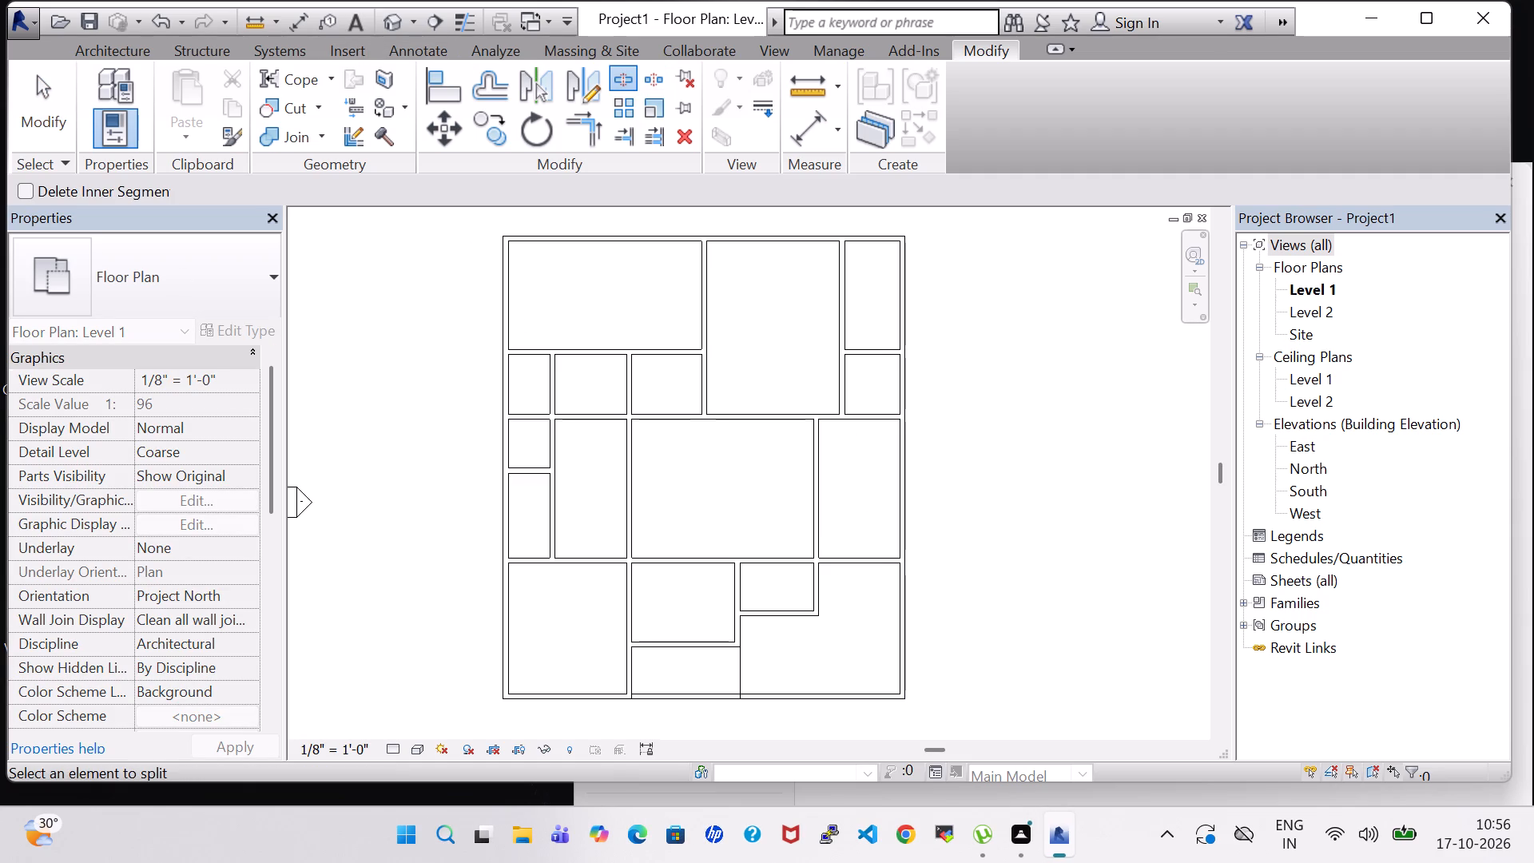
scroll(773, 654, up, 2)
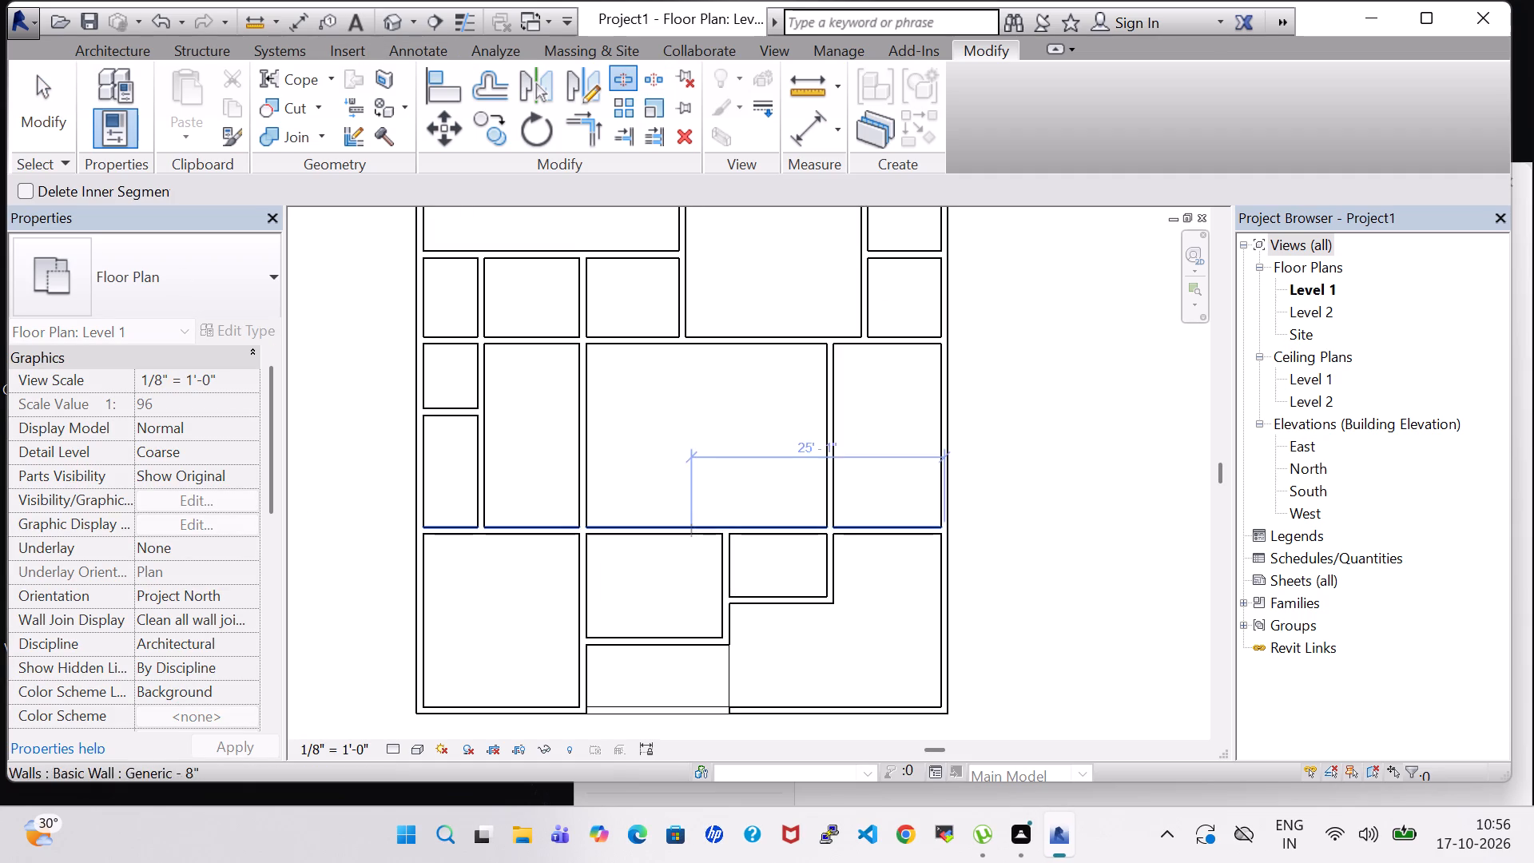
scroll(590, 451, up, 3)
middle_drag(612, 389, 633, 486)
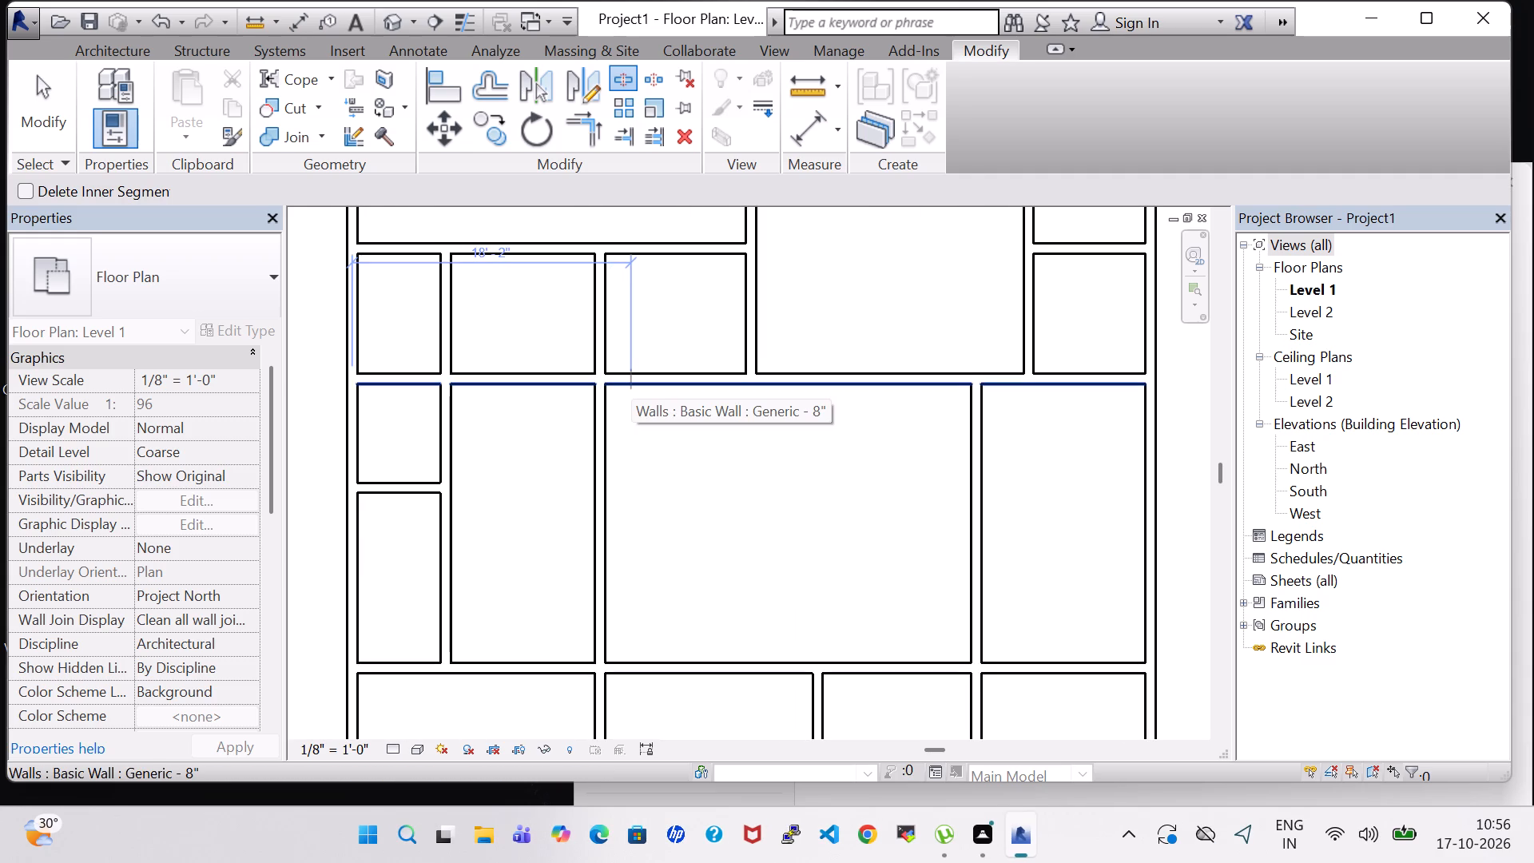
scroll(630, 384, up, 3)
click(610, 375)
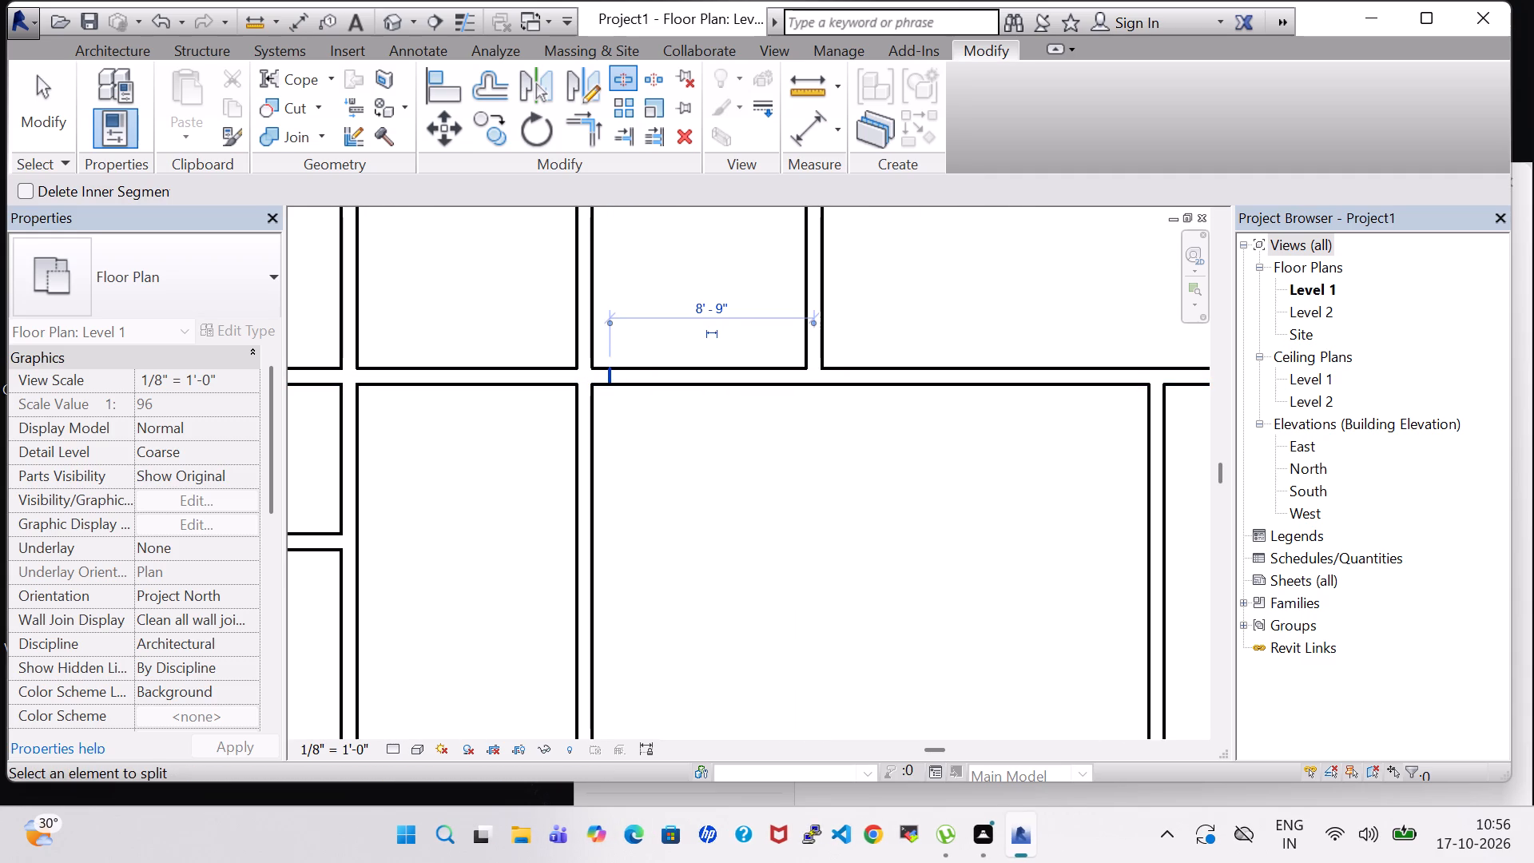
click(793, 375)
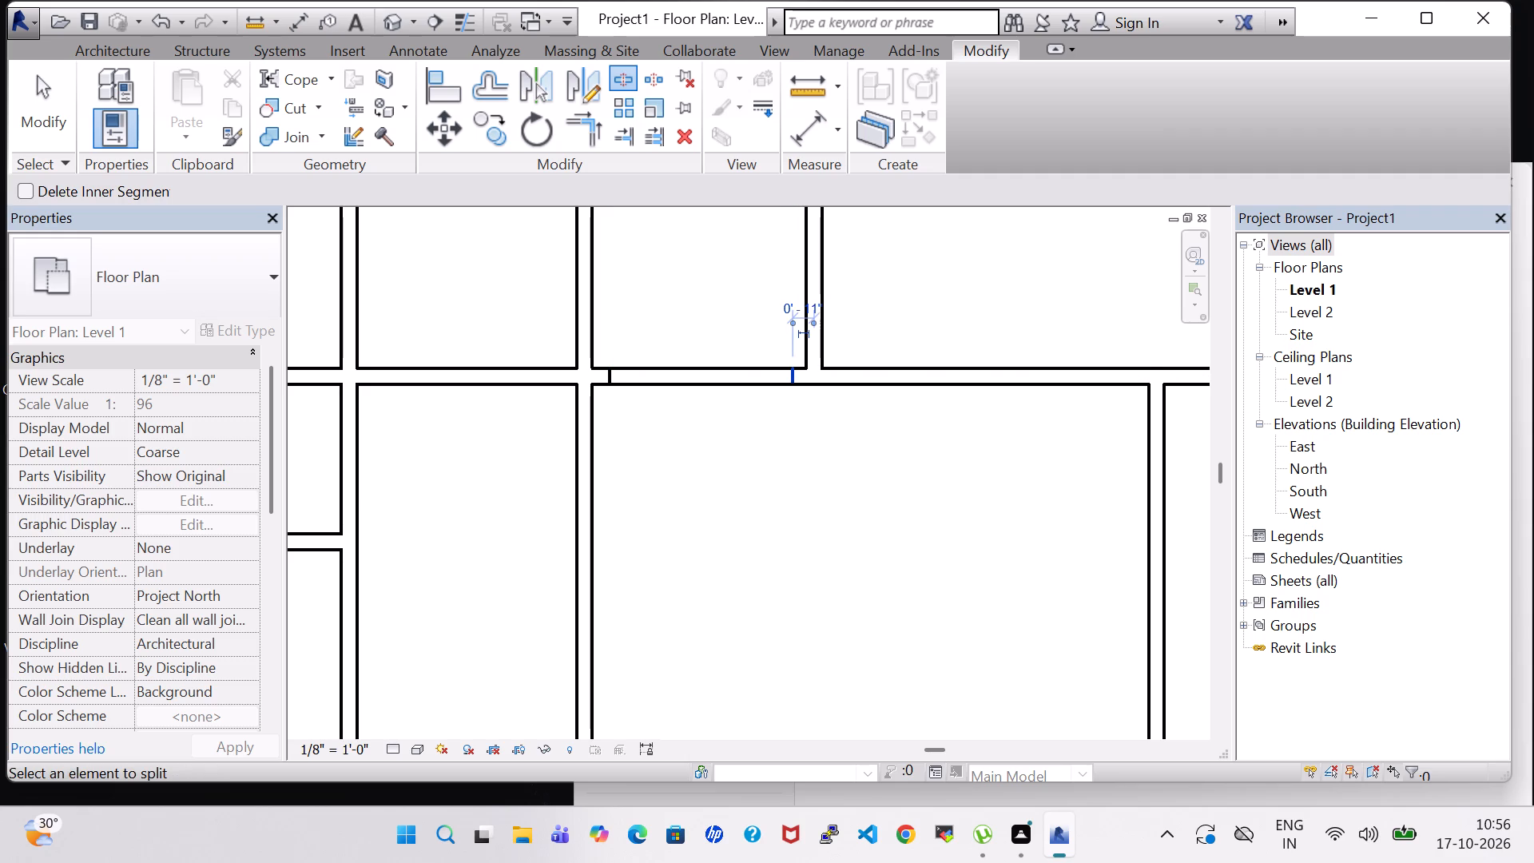
key(Escape)
key(Escape)
click(733, 380)
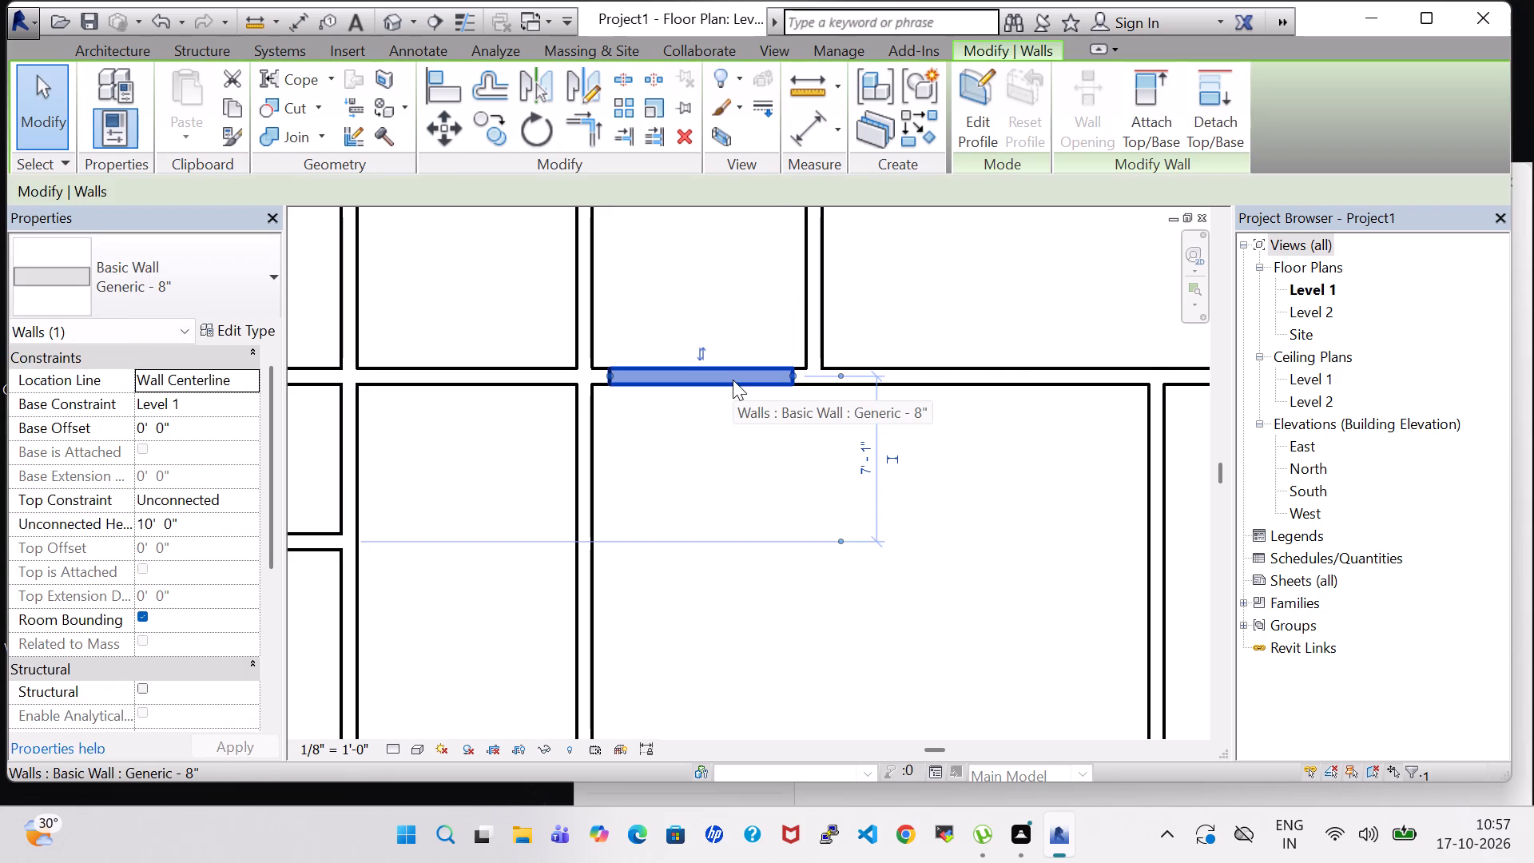
key(Delete)
Split the vertical partition on the central room's west side just above the south cross wall and just below the north cross wall.
scroll(735, 396, down, 3)
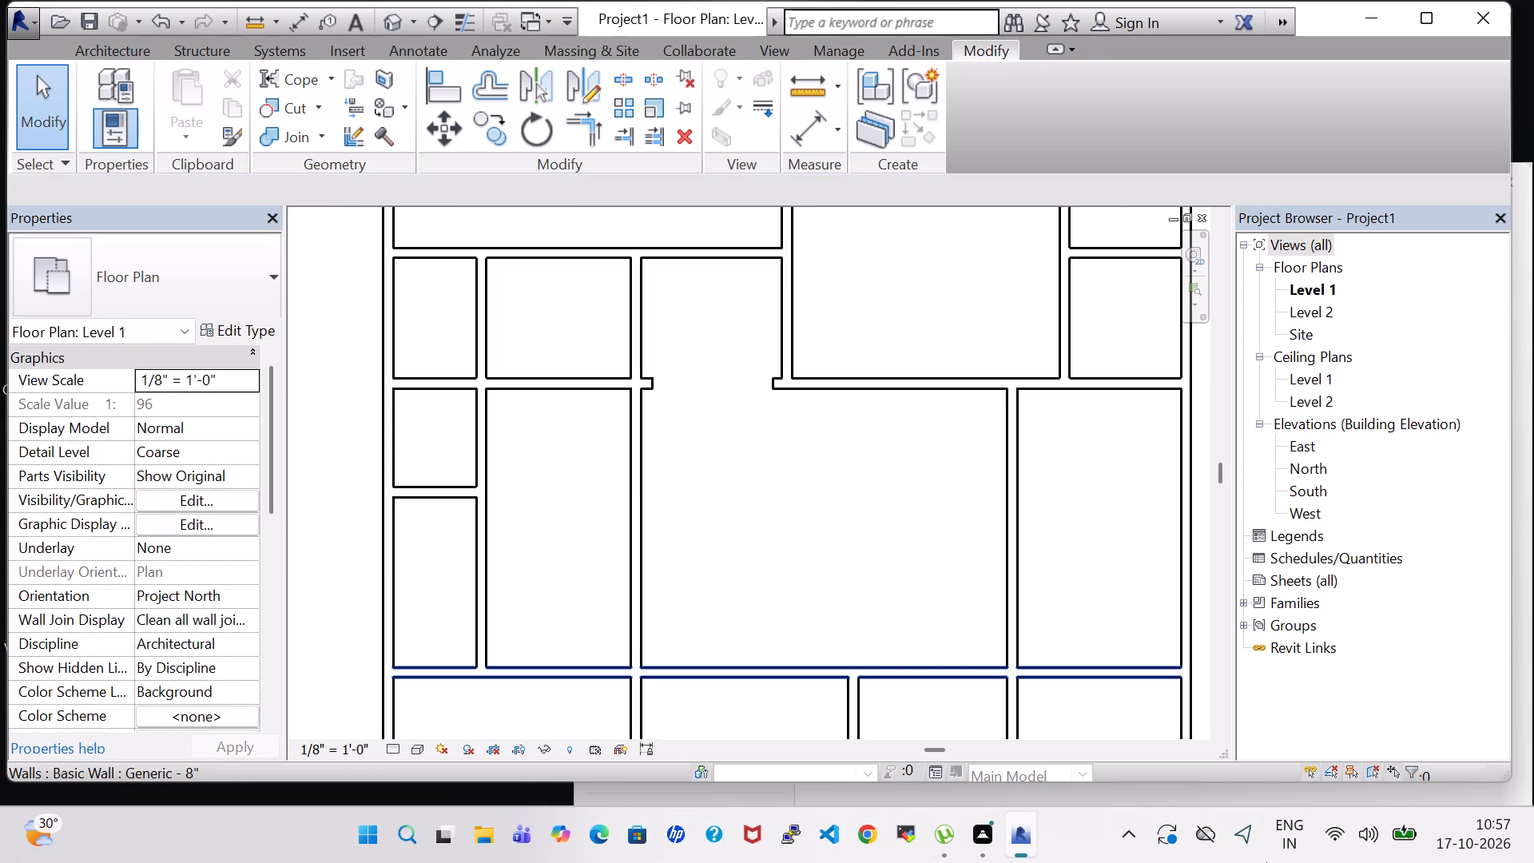
click(628, 79)
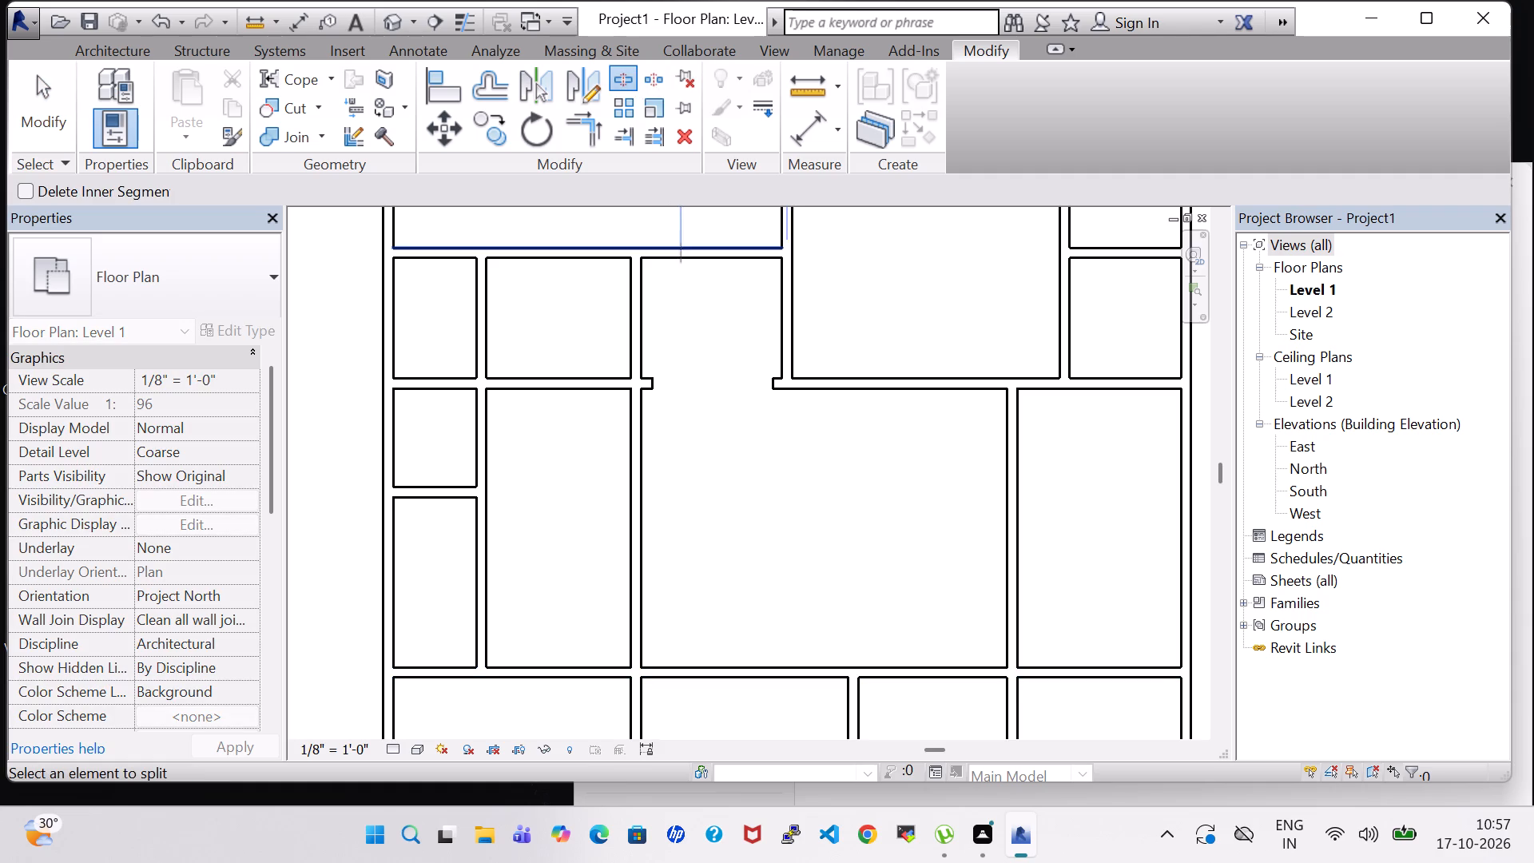
scroll(767, 551, up, 2)
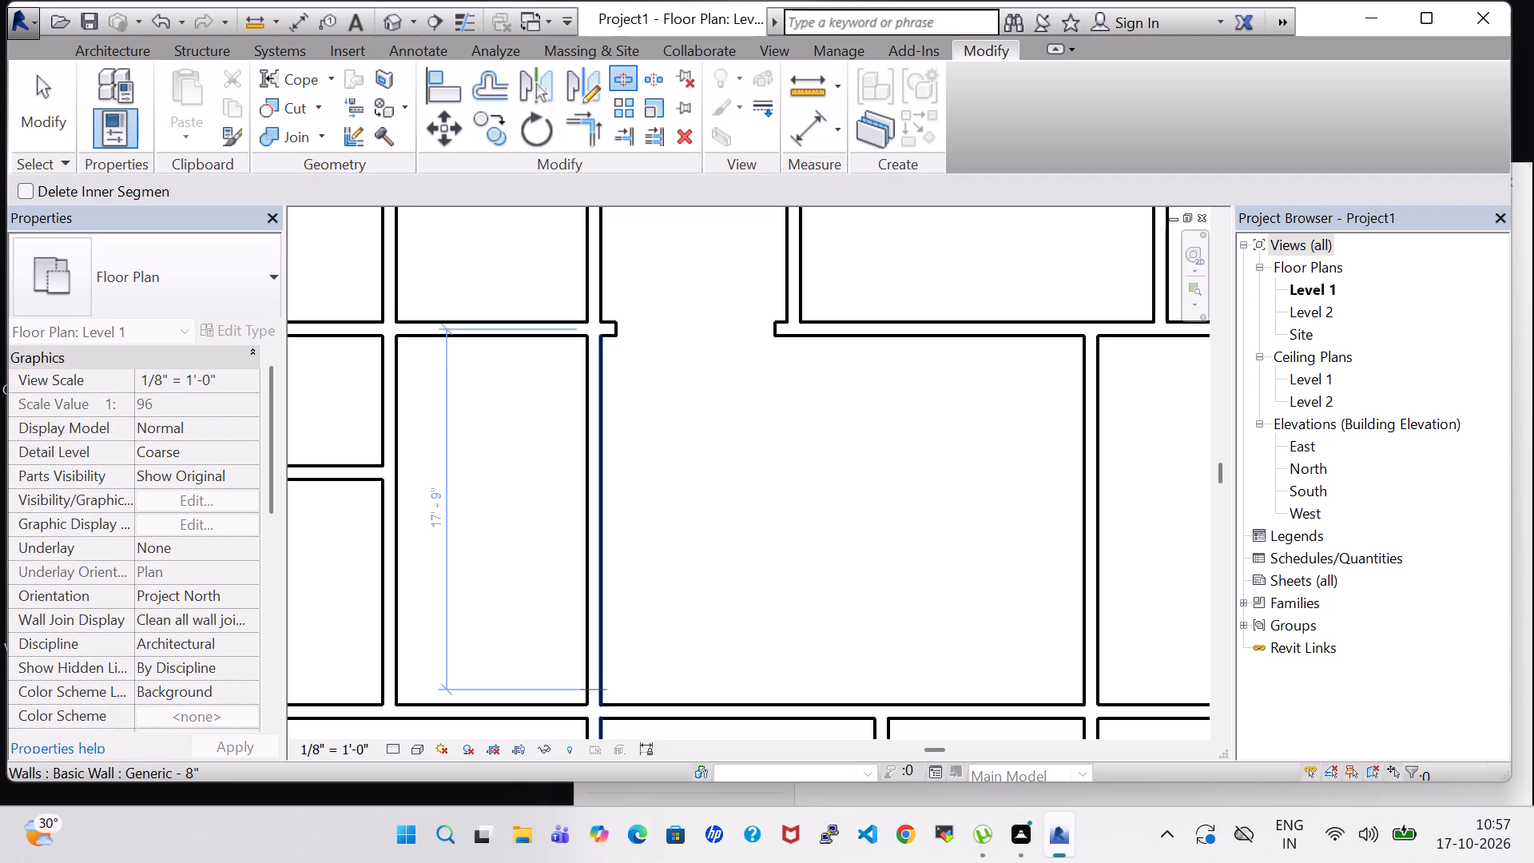
middle_drag(610, 690, 684, 526)
scroll(684, 526, up, 8)
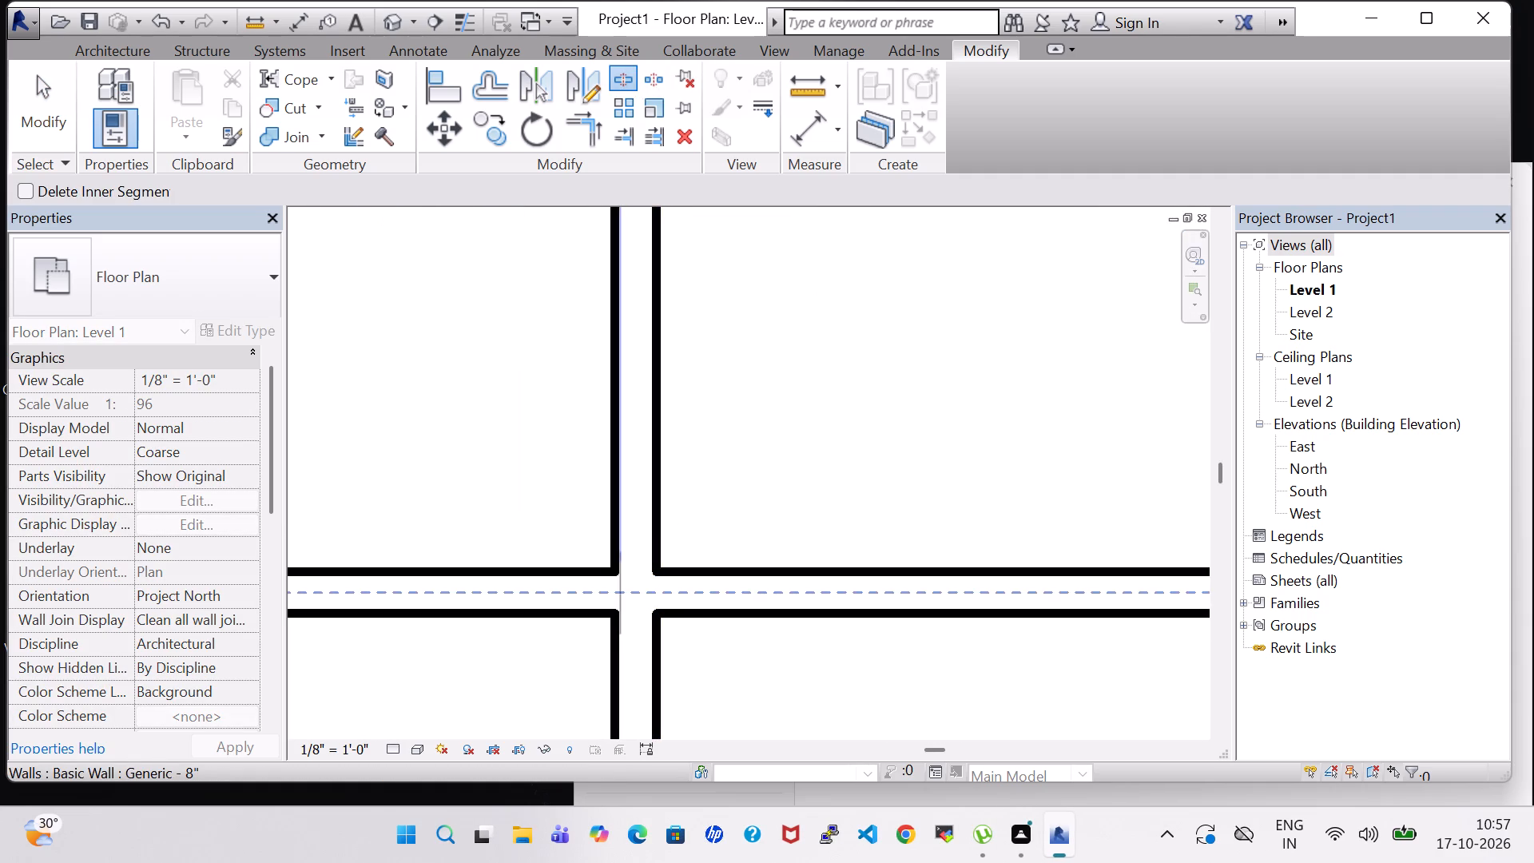
scroll(650, 563, up, 5)
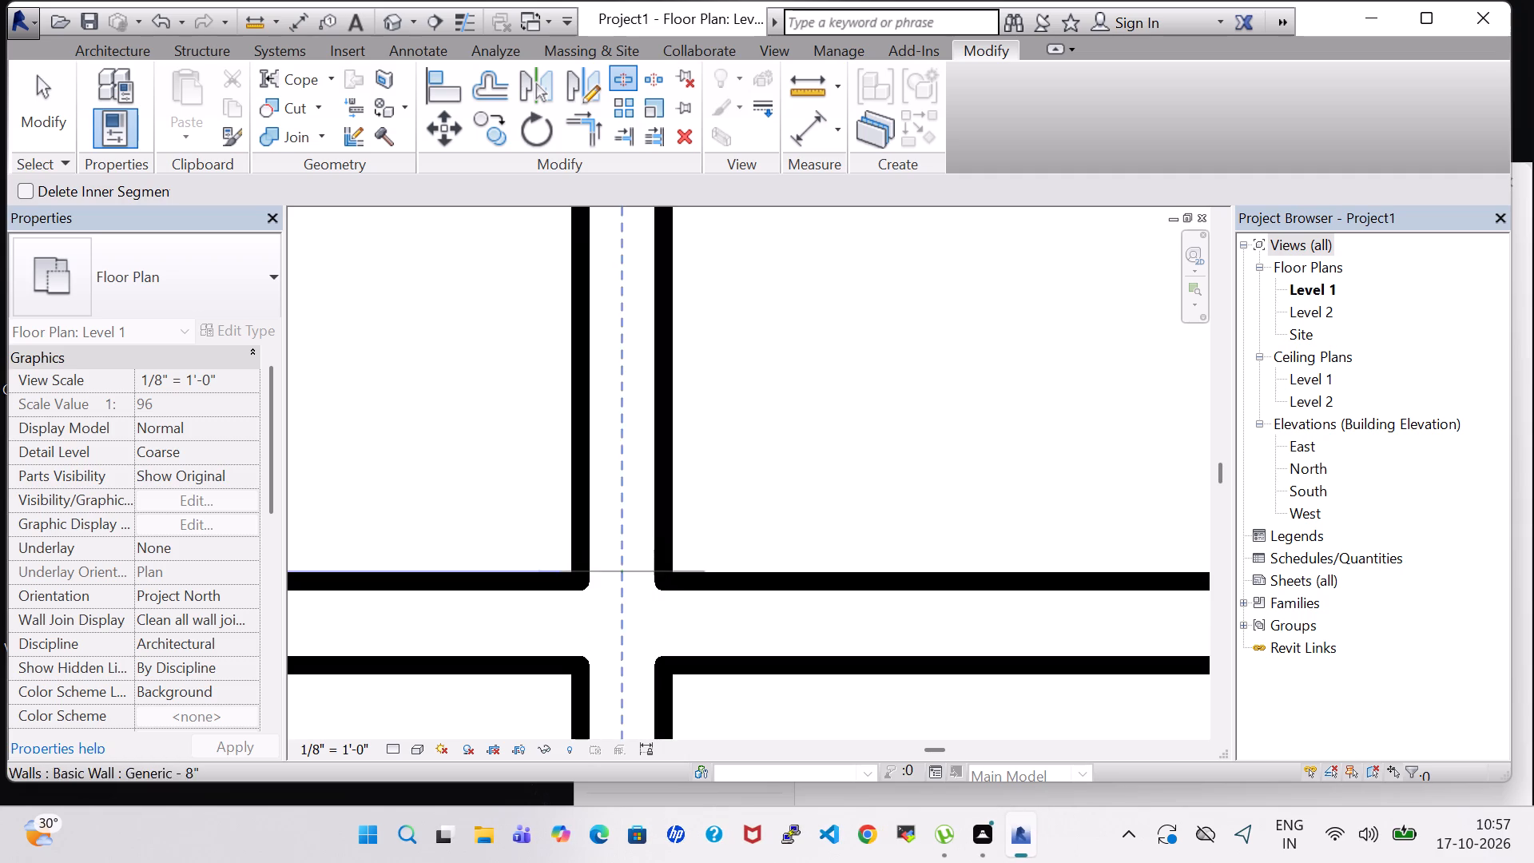
click(621, 575)
scroll(674, 455, down, 4)
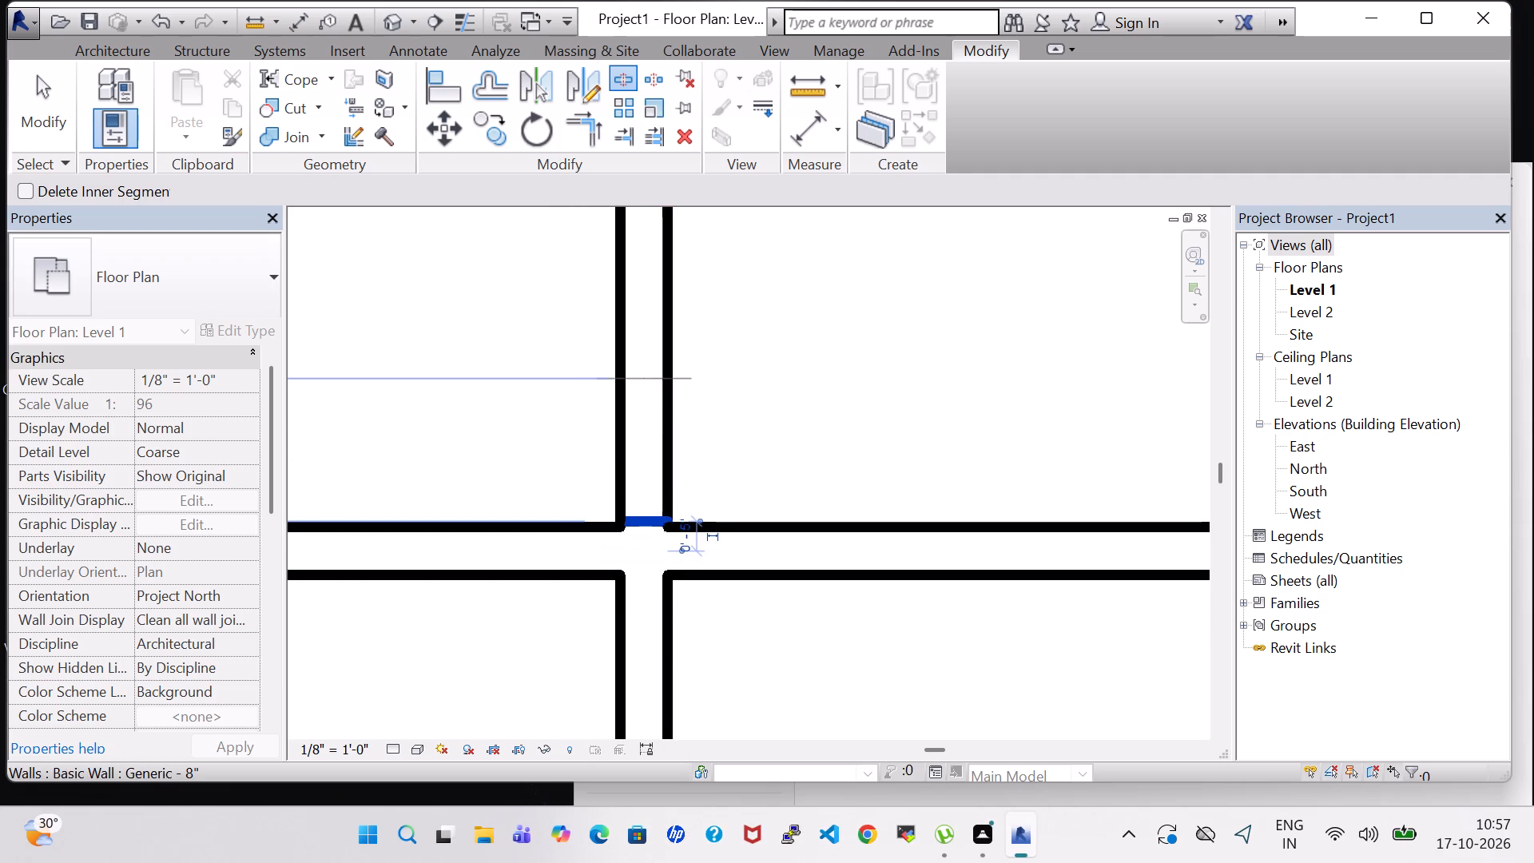
middle_drag(629, 380, 631, 423)
scroll(636, 364, up, 1)
middle_drag(638, 320, 650, 471)
scroll(650, 471, down, 6)
middle_drag(659, 373, 664, 543)
scroll(661, 395, down, 1)
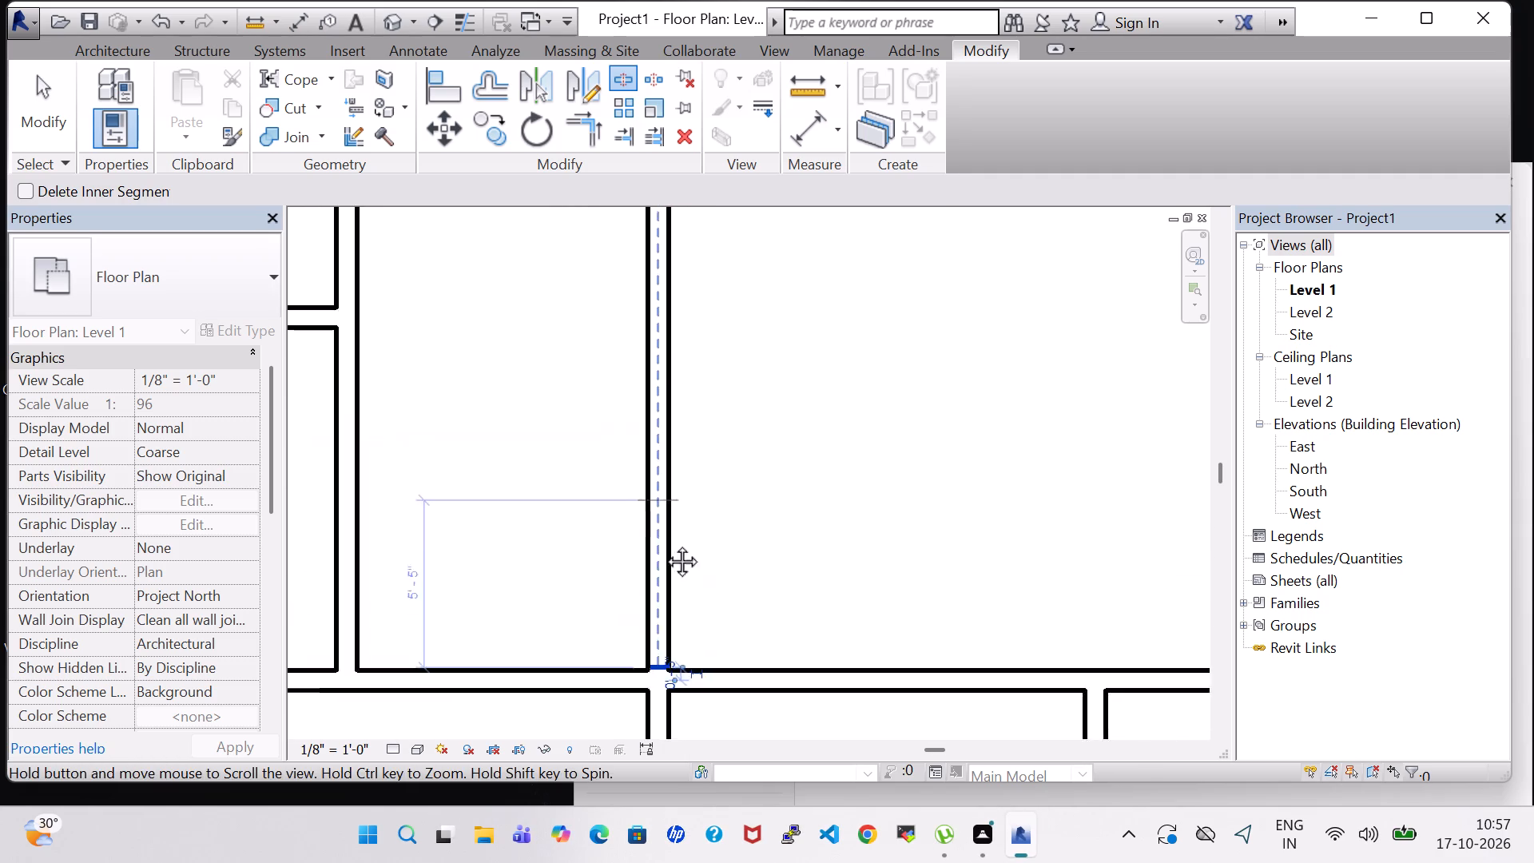
scroll(664, 543, down, 1)
middle_drag(664, 543, 672, 650)
middle_drag(668, 397, 671, 463)
scroll(670, 420, down, 1)
scroll(671, 463, up, 5)
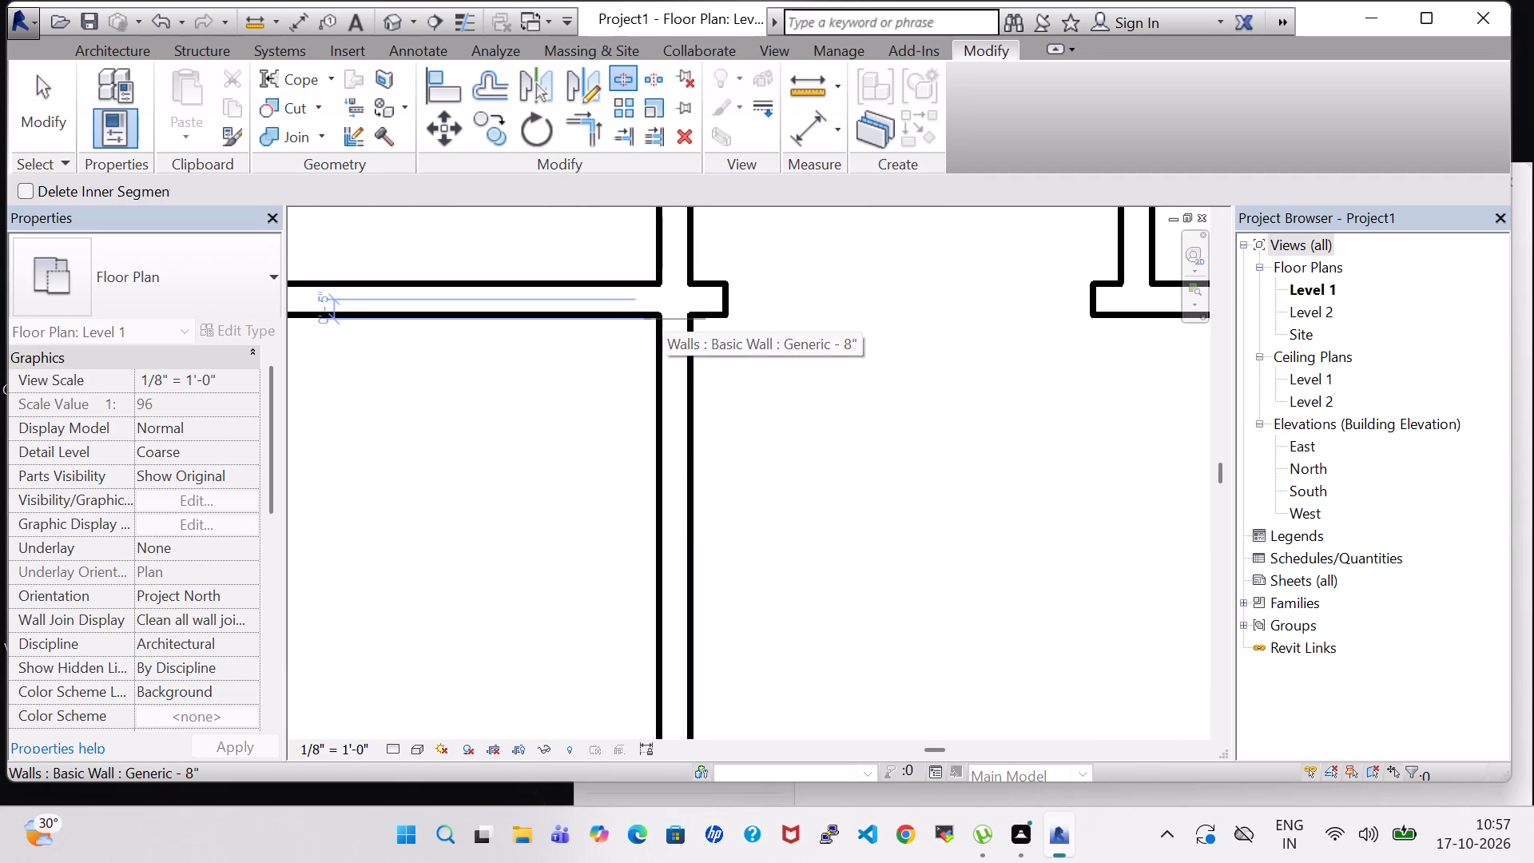
click(662, 317)
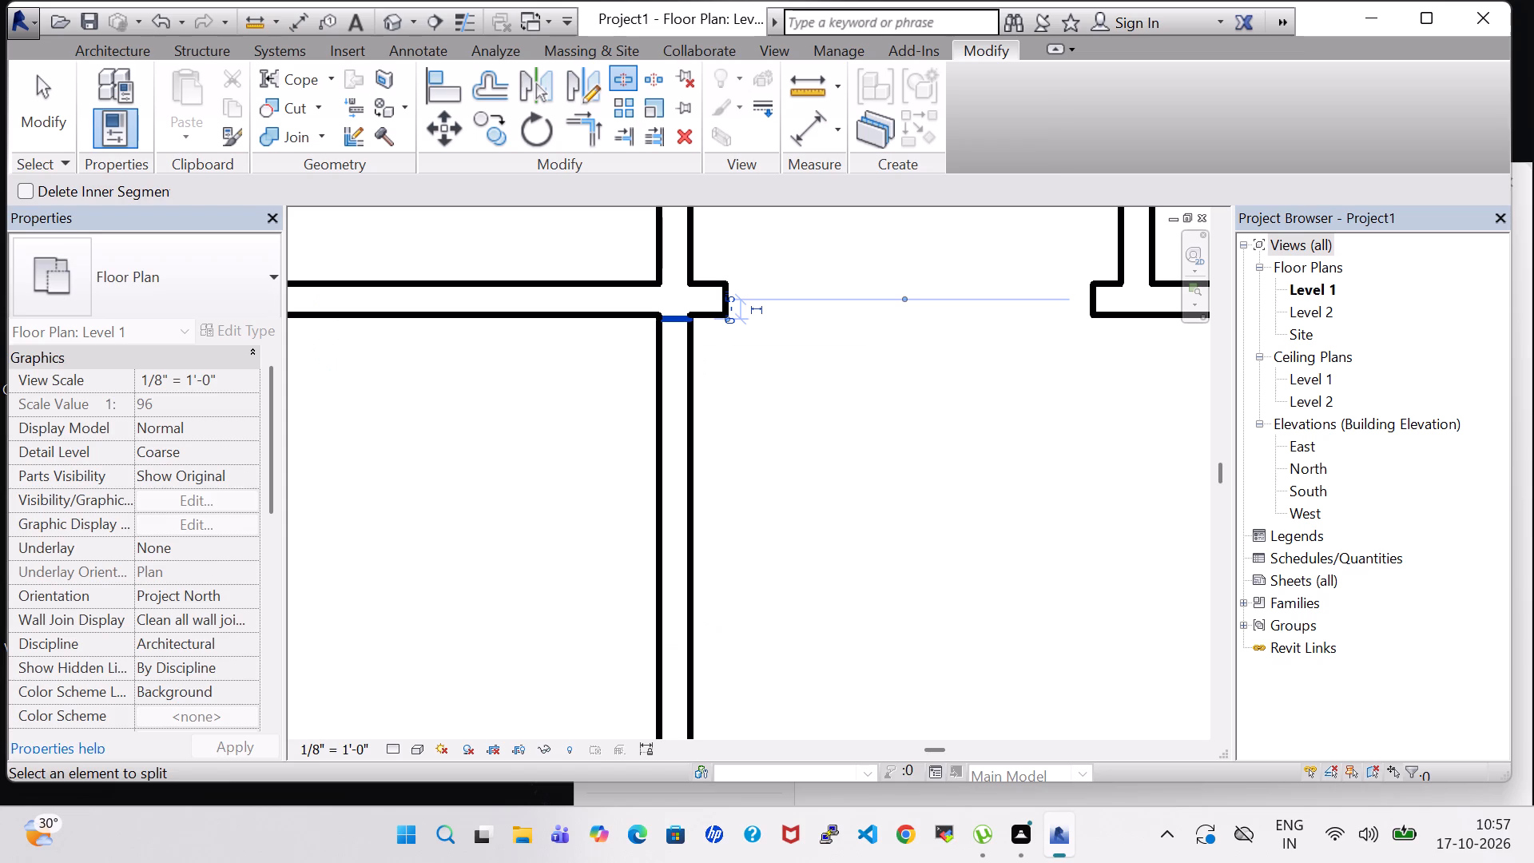
key(Escape)
key(Escape)
Delete the split partition section west of the central room and its leftover stub at the north cross wall.
click(683, 430)
key(Delete)
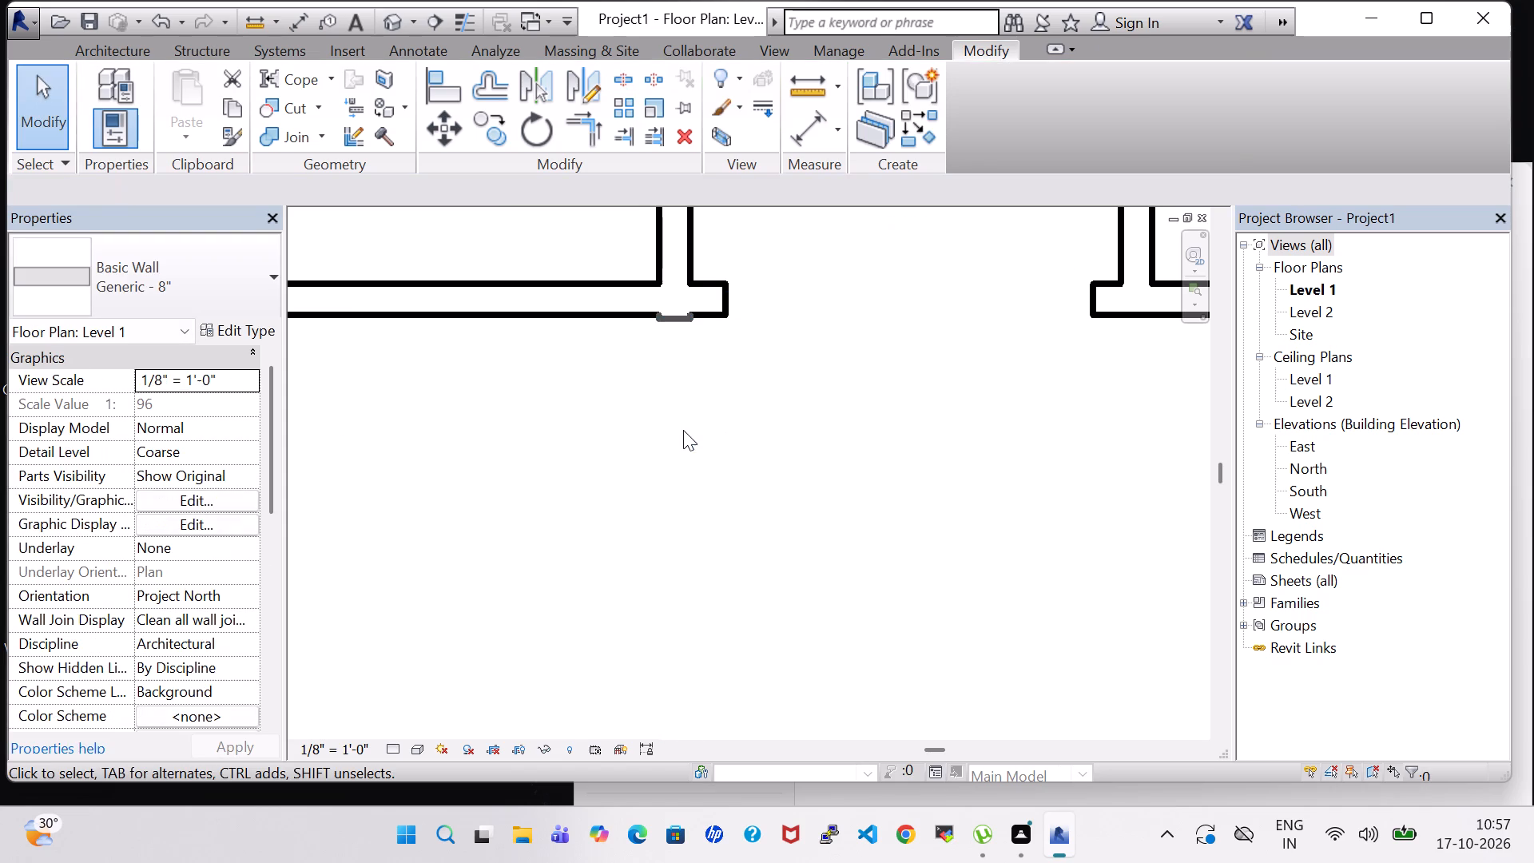
scroll(683, 430, down, 1)
click(680, 343)
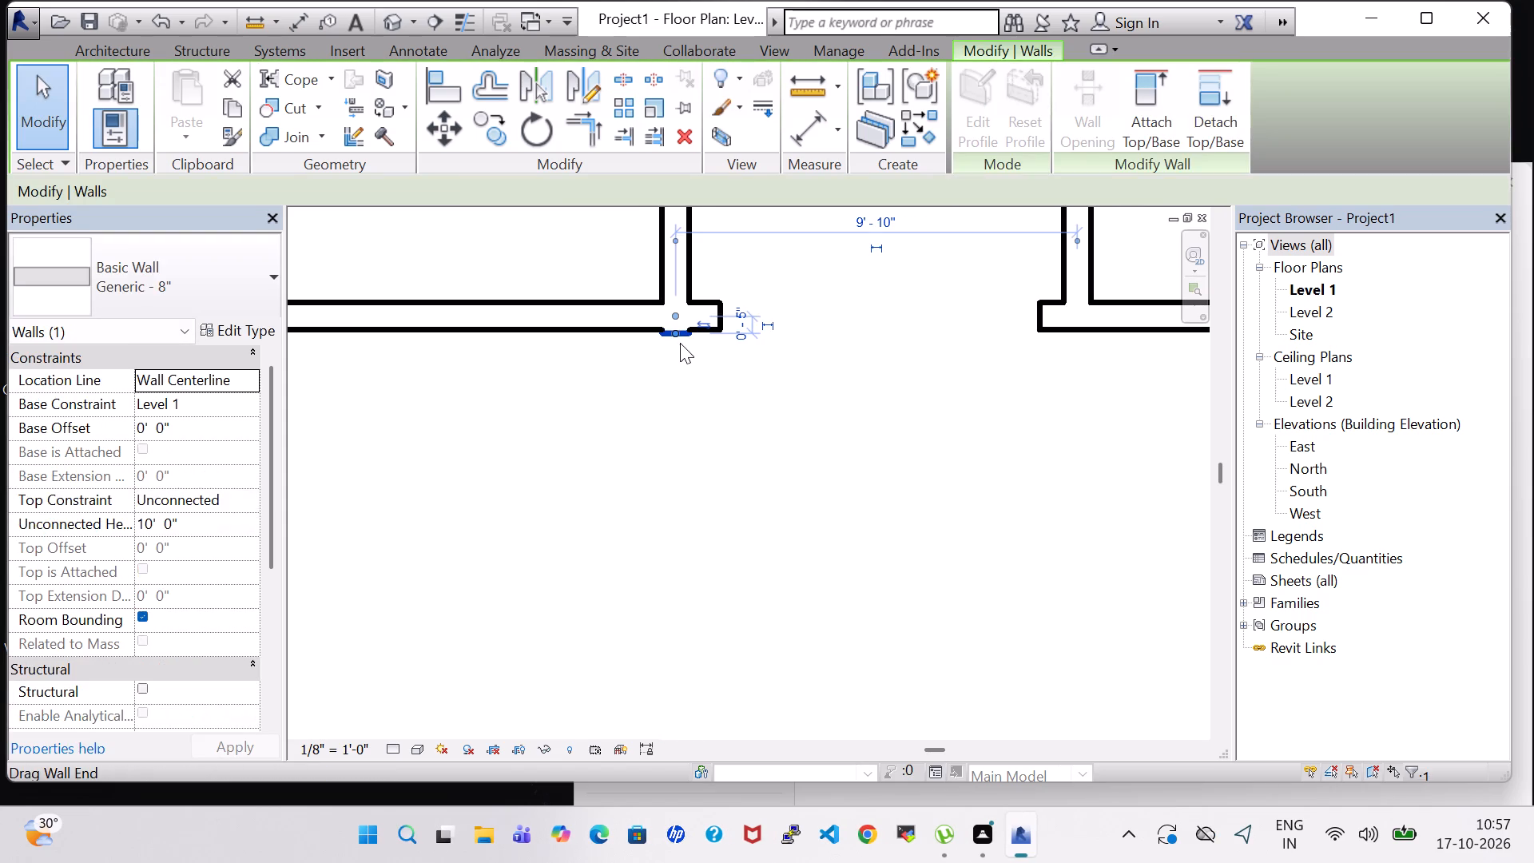
key(Delete)
Nudge the vertical partition east of the southwest room southward so its end no longer protrudes past the cross wall.
scroll(680, 343, down, 3)
middle_drag(689, 388, 678, 196)
scroll(689, 388, down, 1)
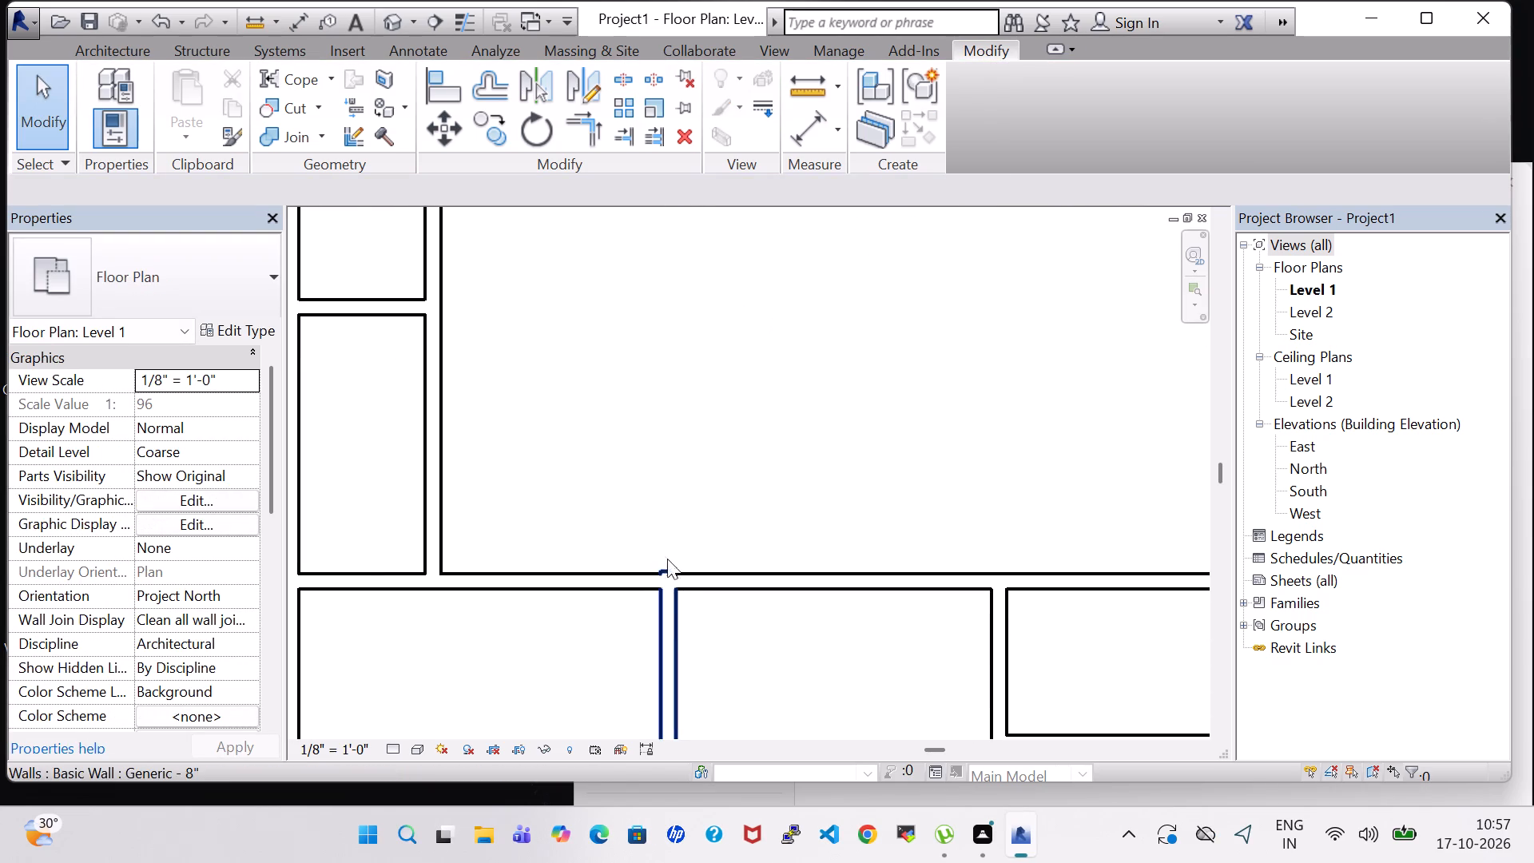
scroll(667, 553, up, 5)
click(671, 587)
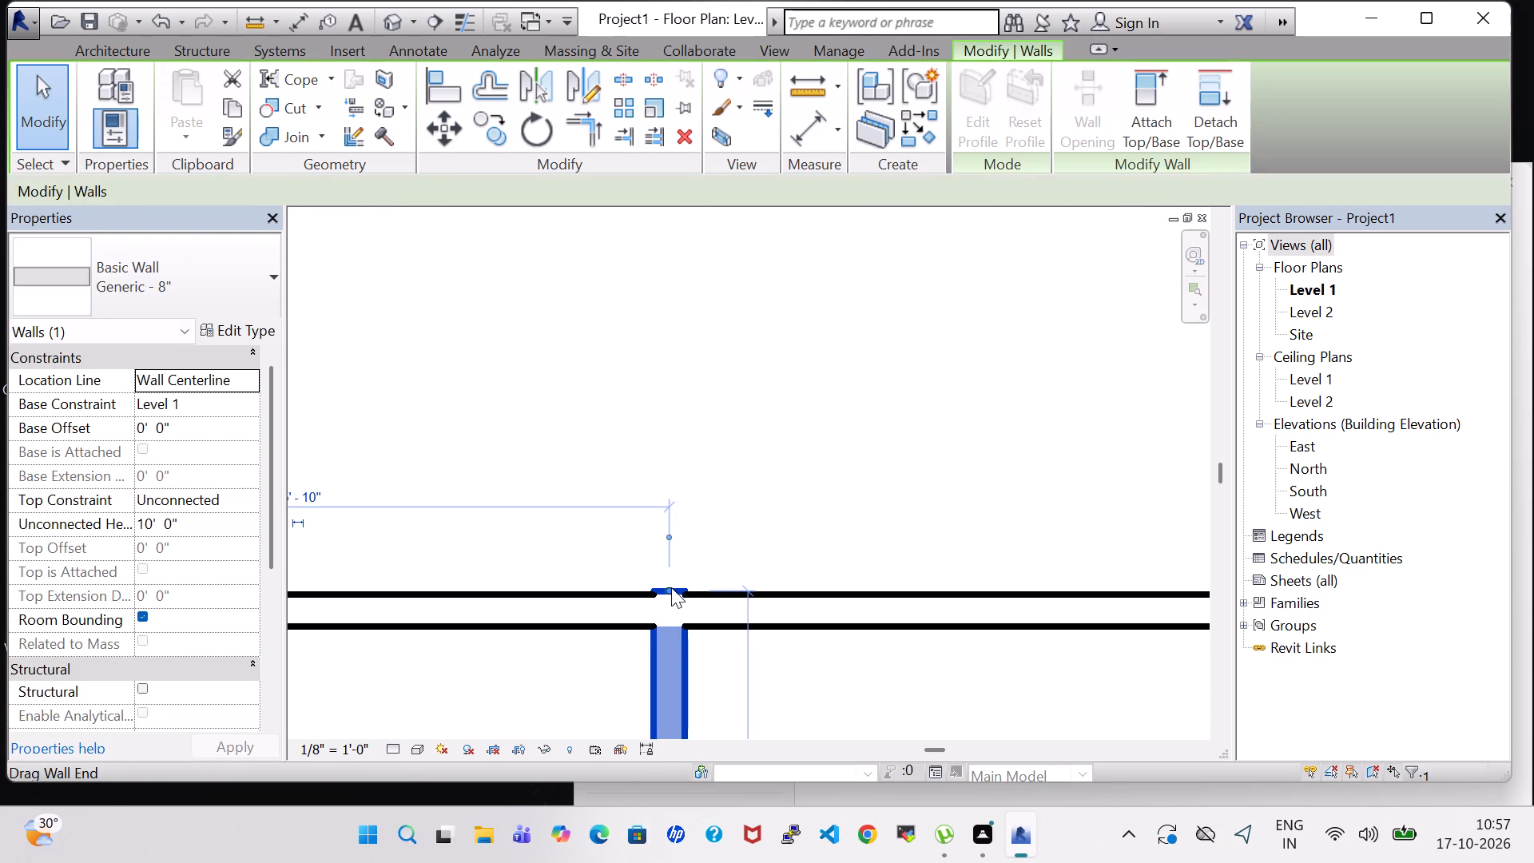
key(Down)
click(708, 426)
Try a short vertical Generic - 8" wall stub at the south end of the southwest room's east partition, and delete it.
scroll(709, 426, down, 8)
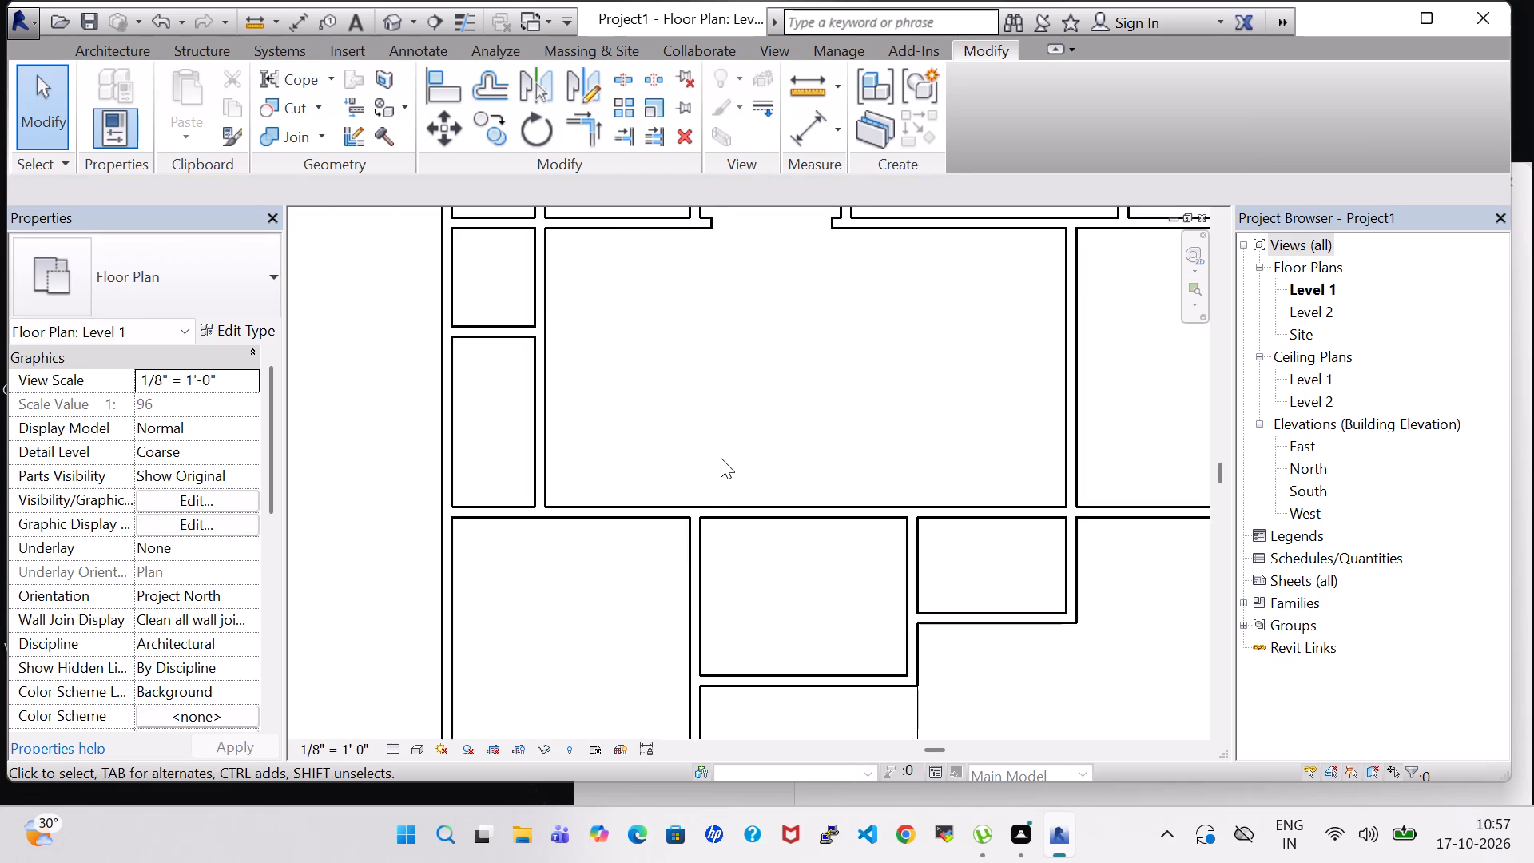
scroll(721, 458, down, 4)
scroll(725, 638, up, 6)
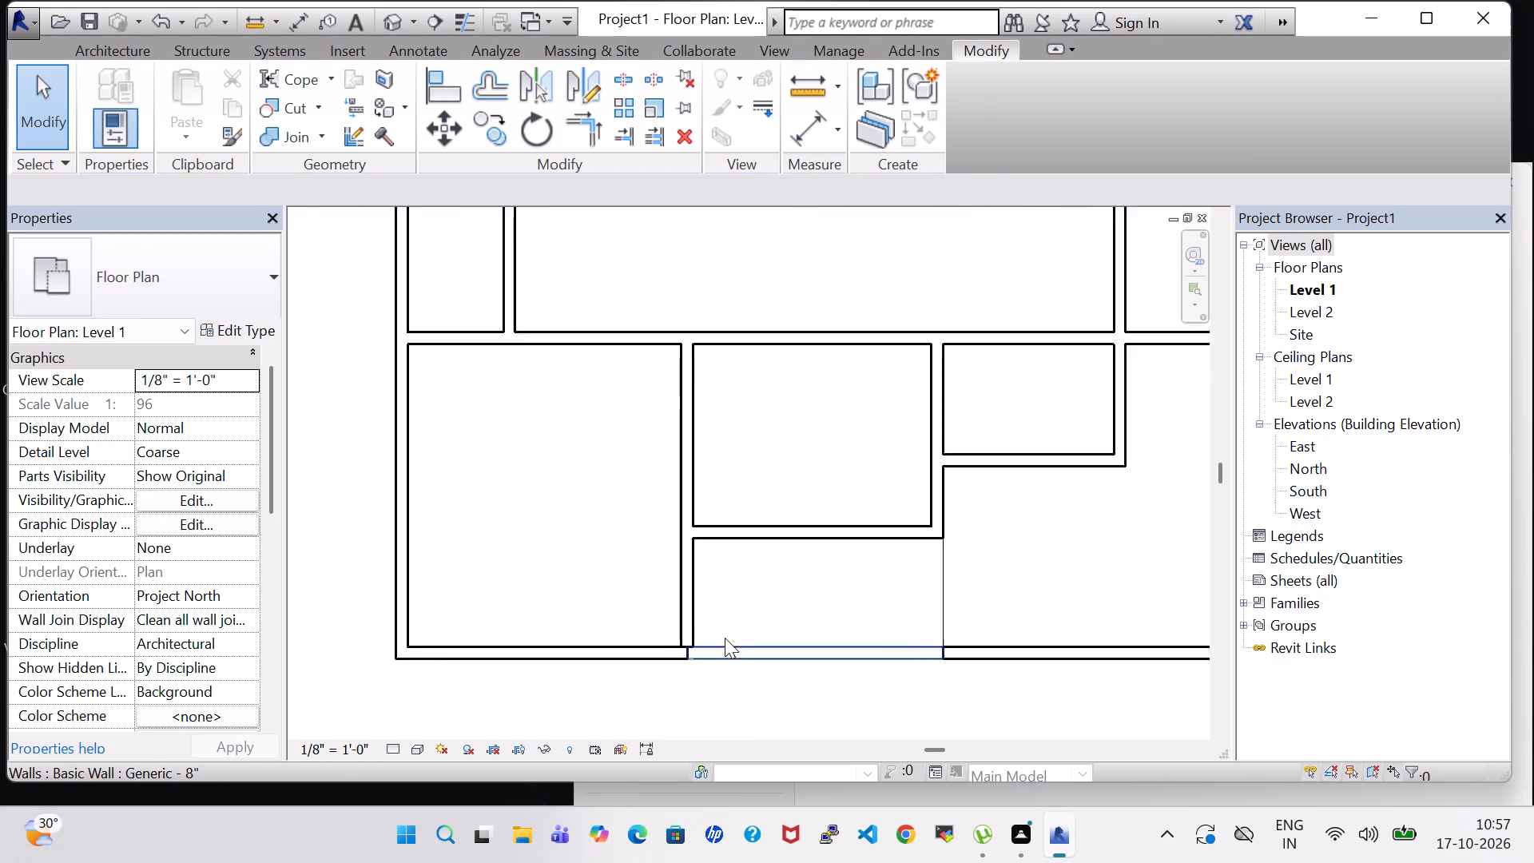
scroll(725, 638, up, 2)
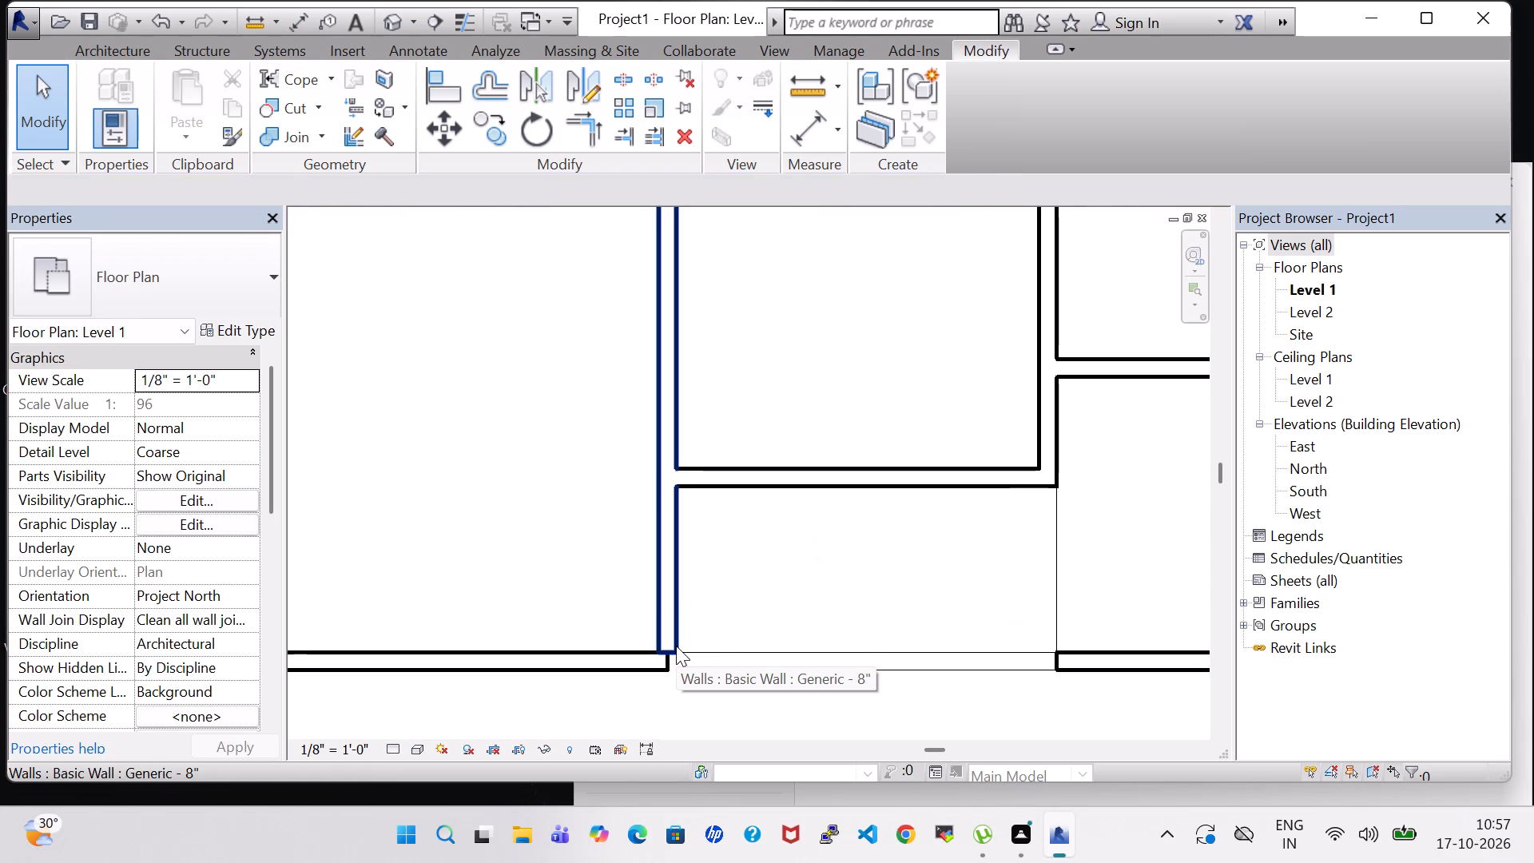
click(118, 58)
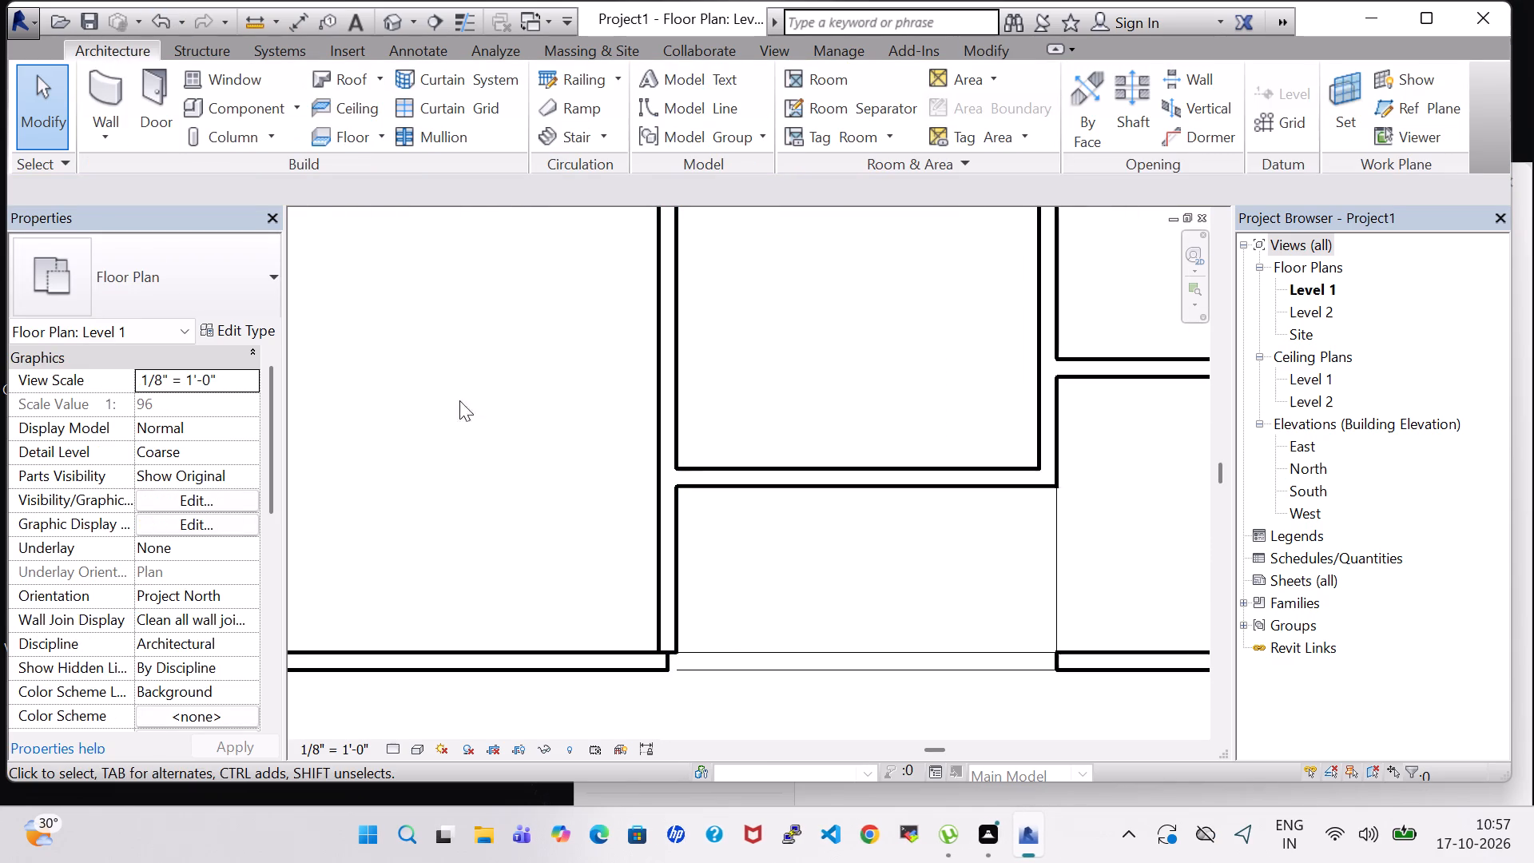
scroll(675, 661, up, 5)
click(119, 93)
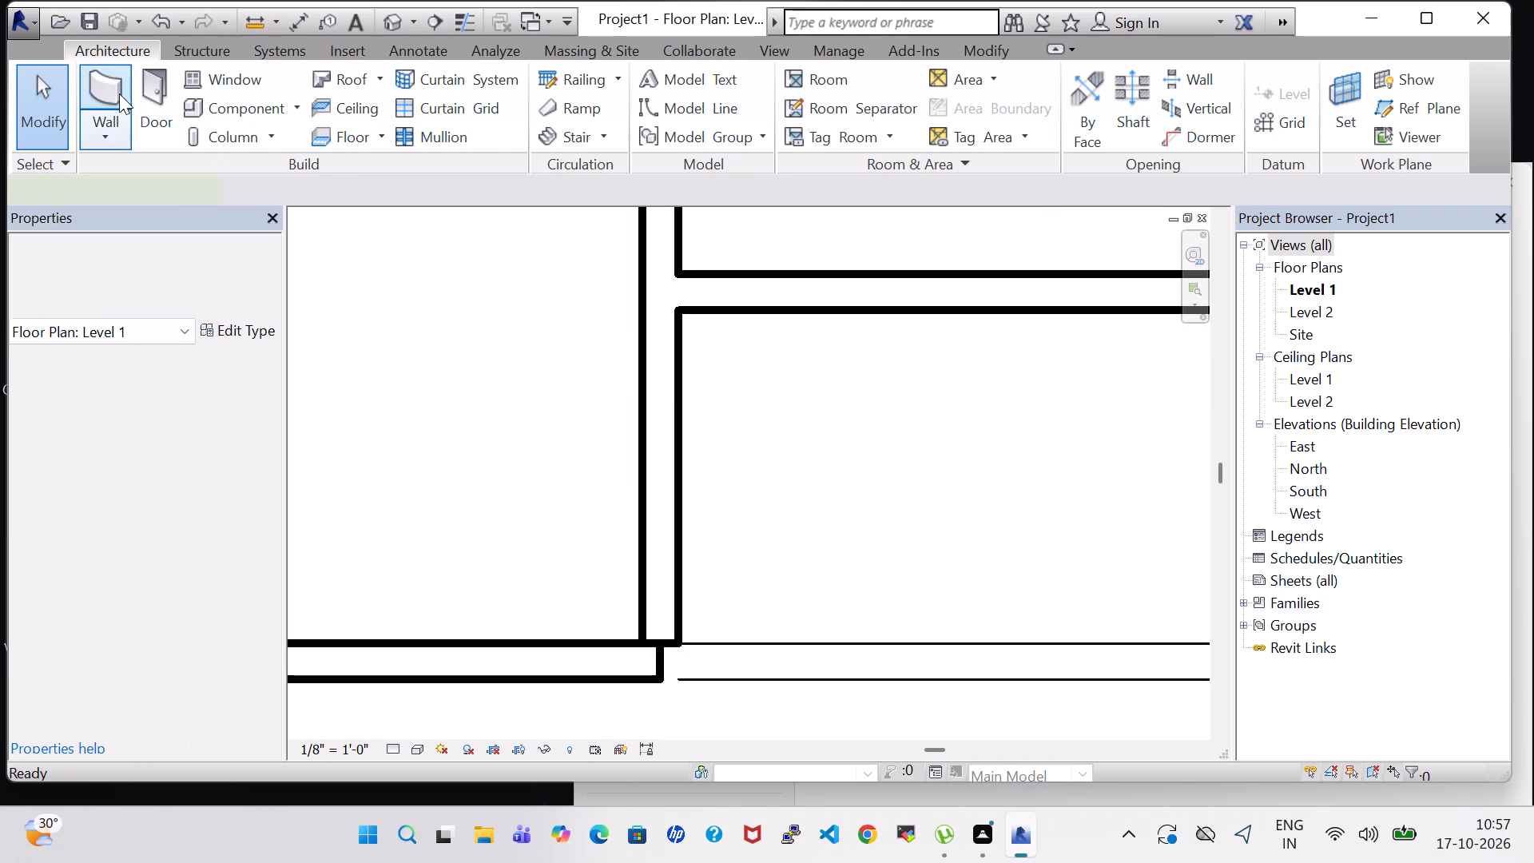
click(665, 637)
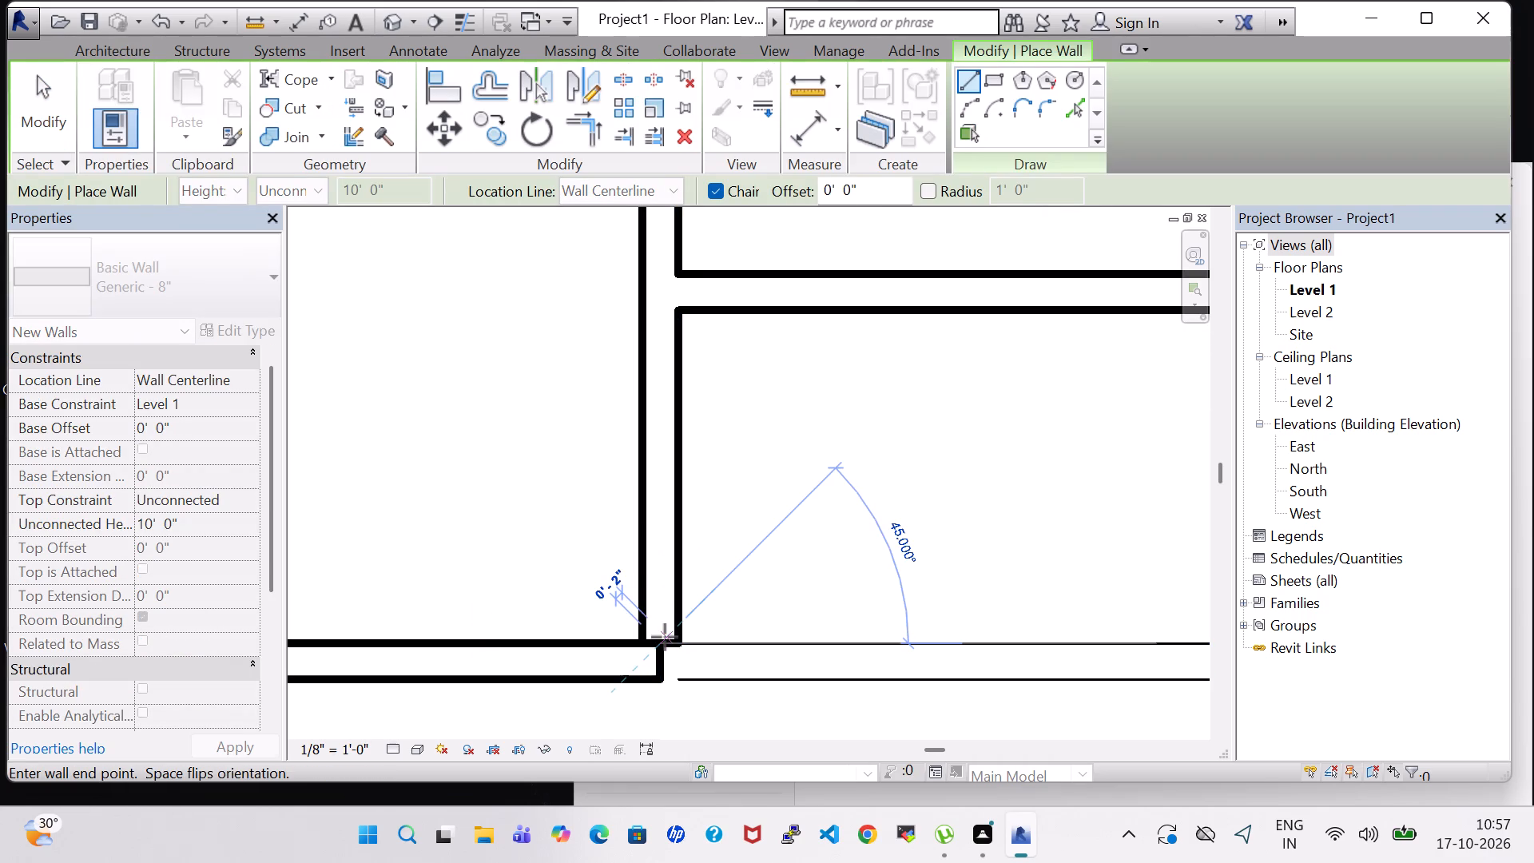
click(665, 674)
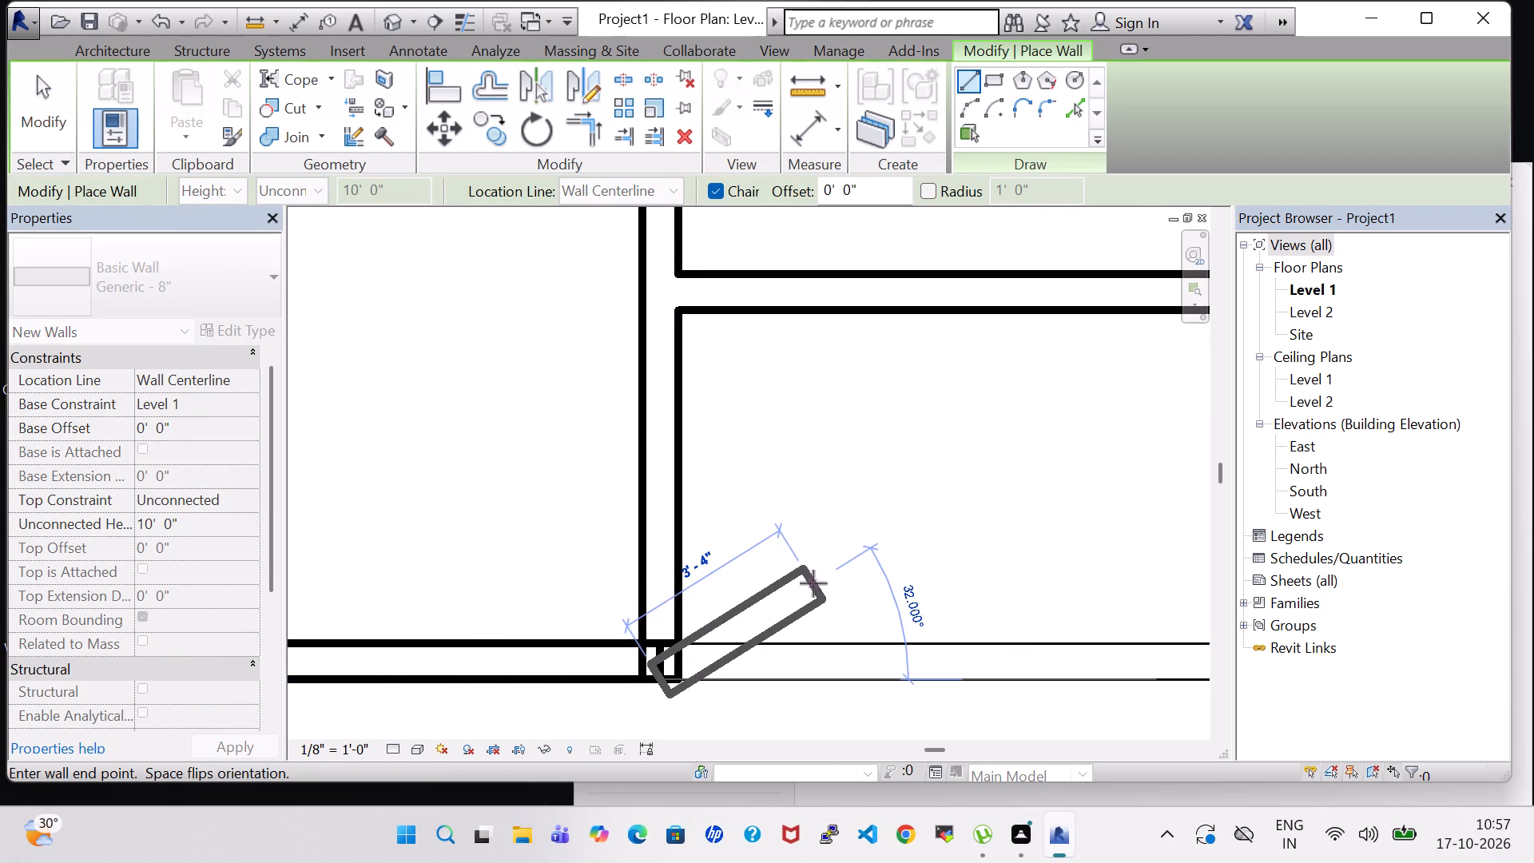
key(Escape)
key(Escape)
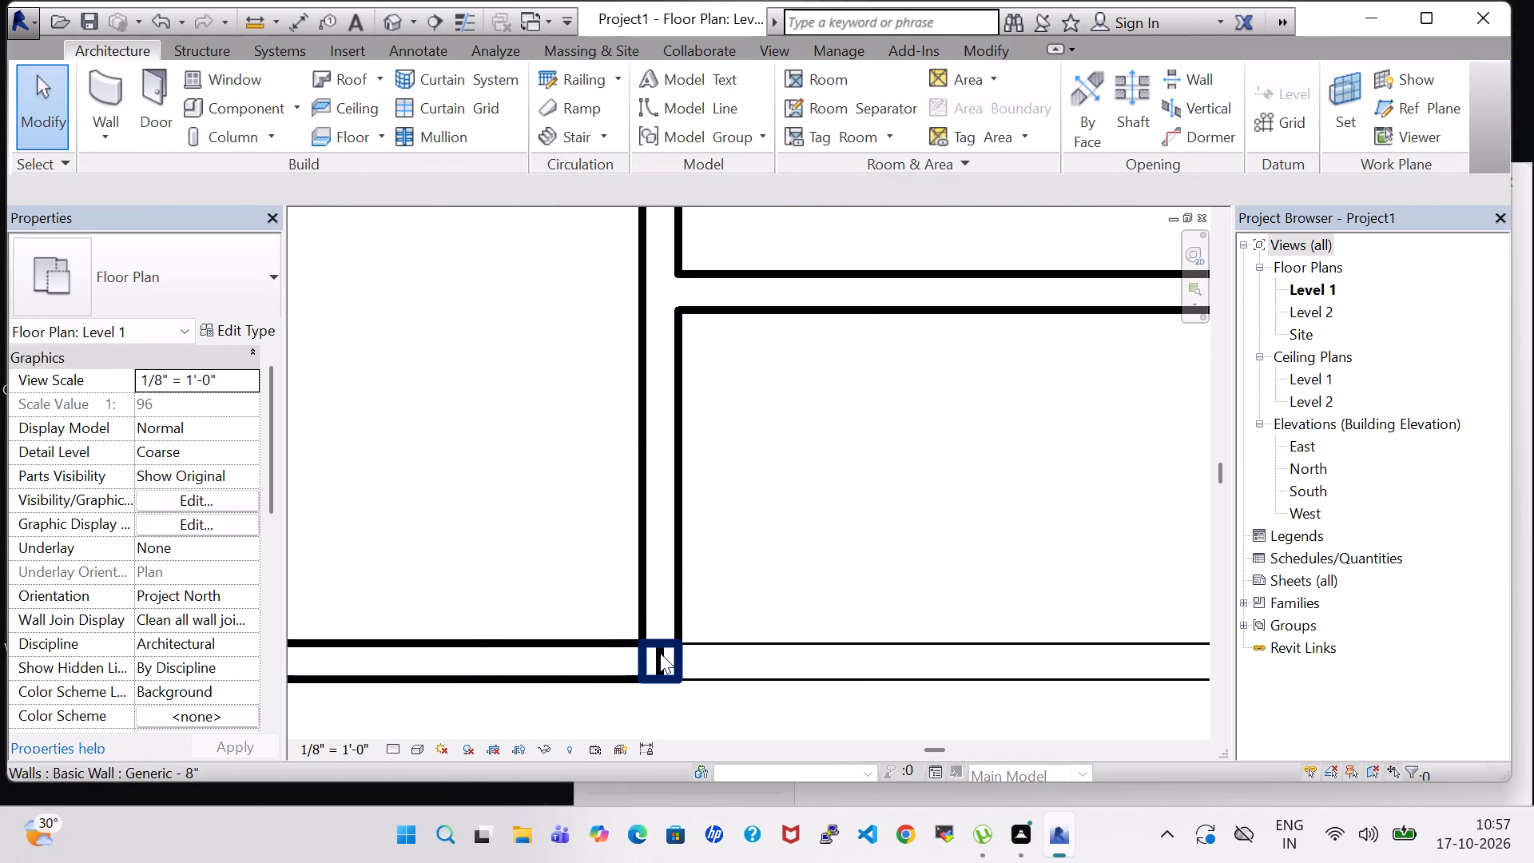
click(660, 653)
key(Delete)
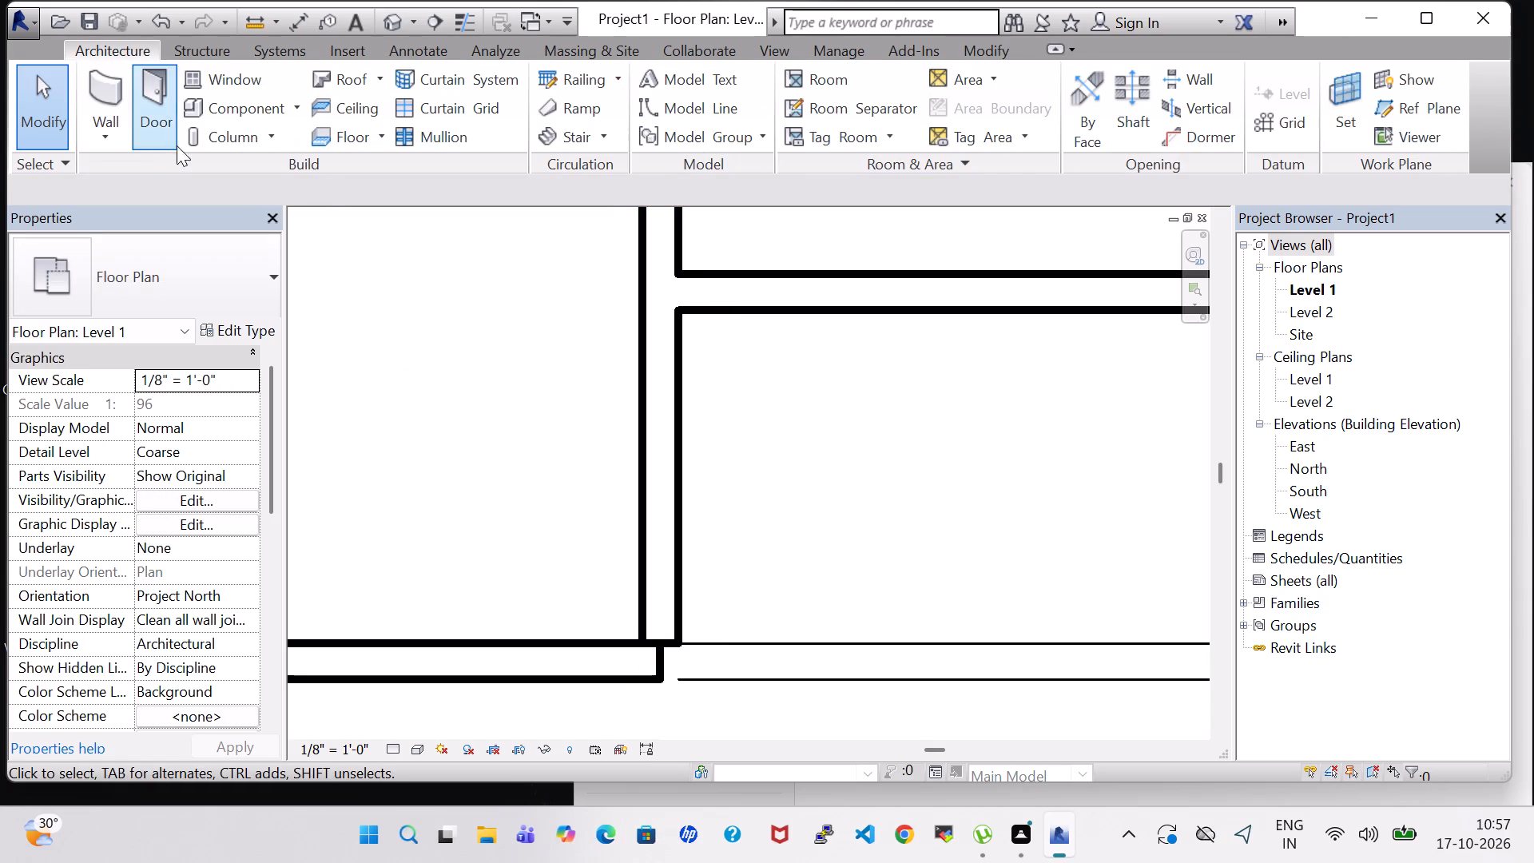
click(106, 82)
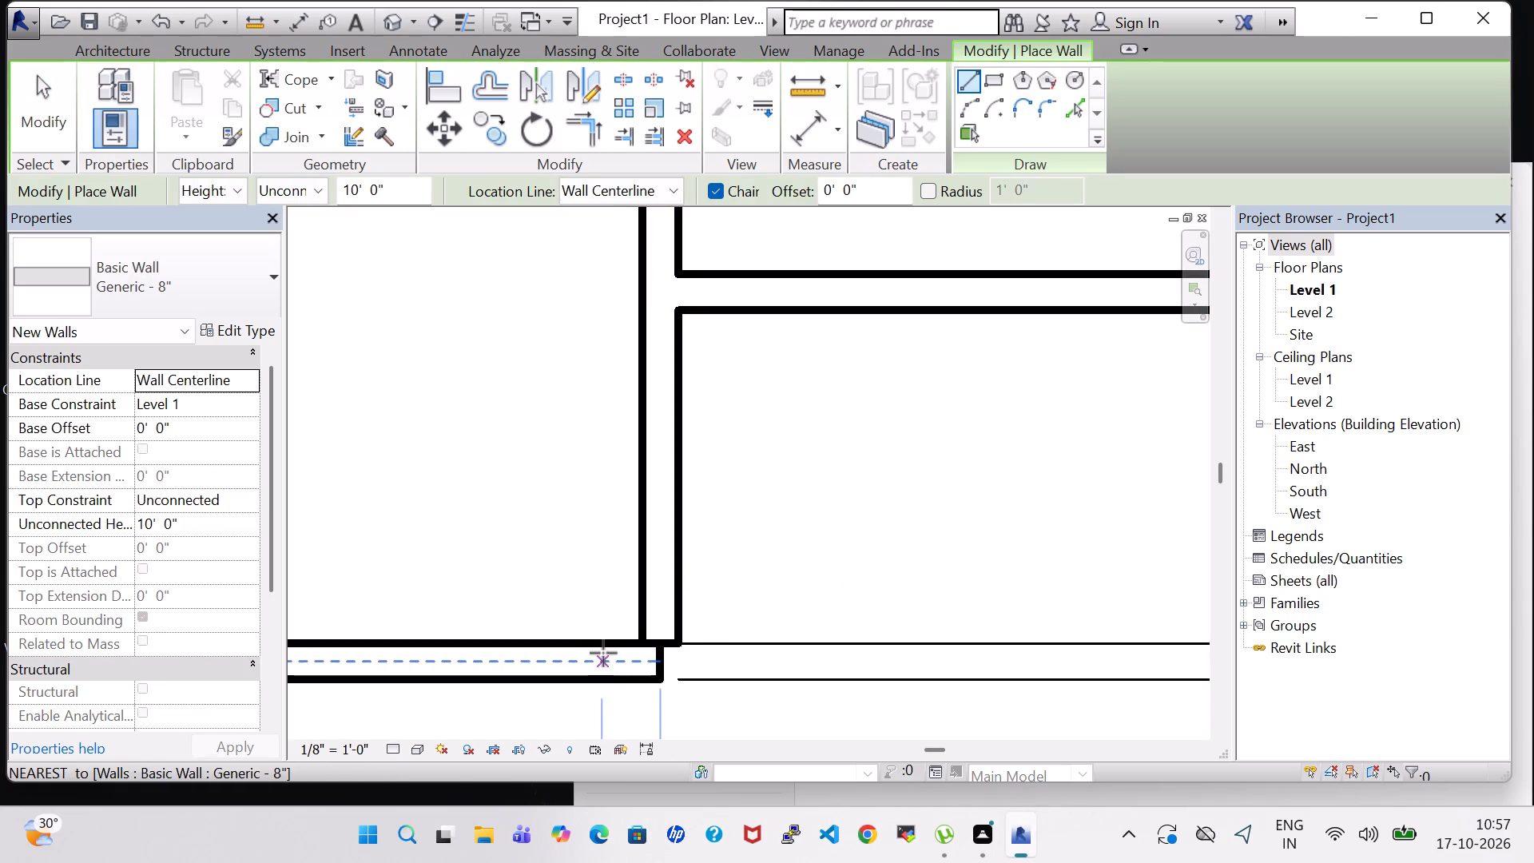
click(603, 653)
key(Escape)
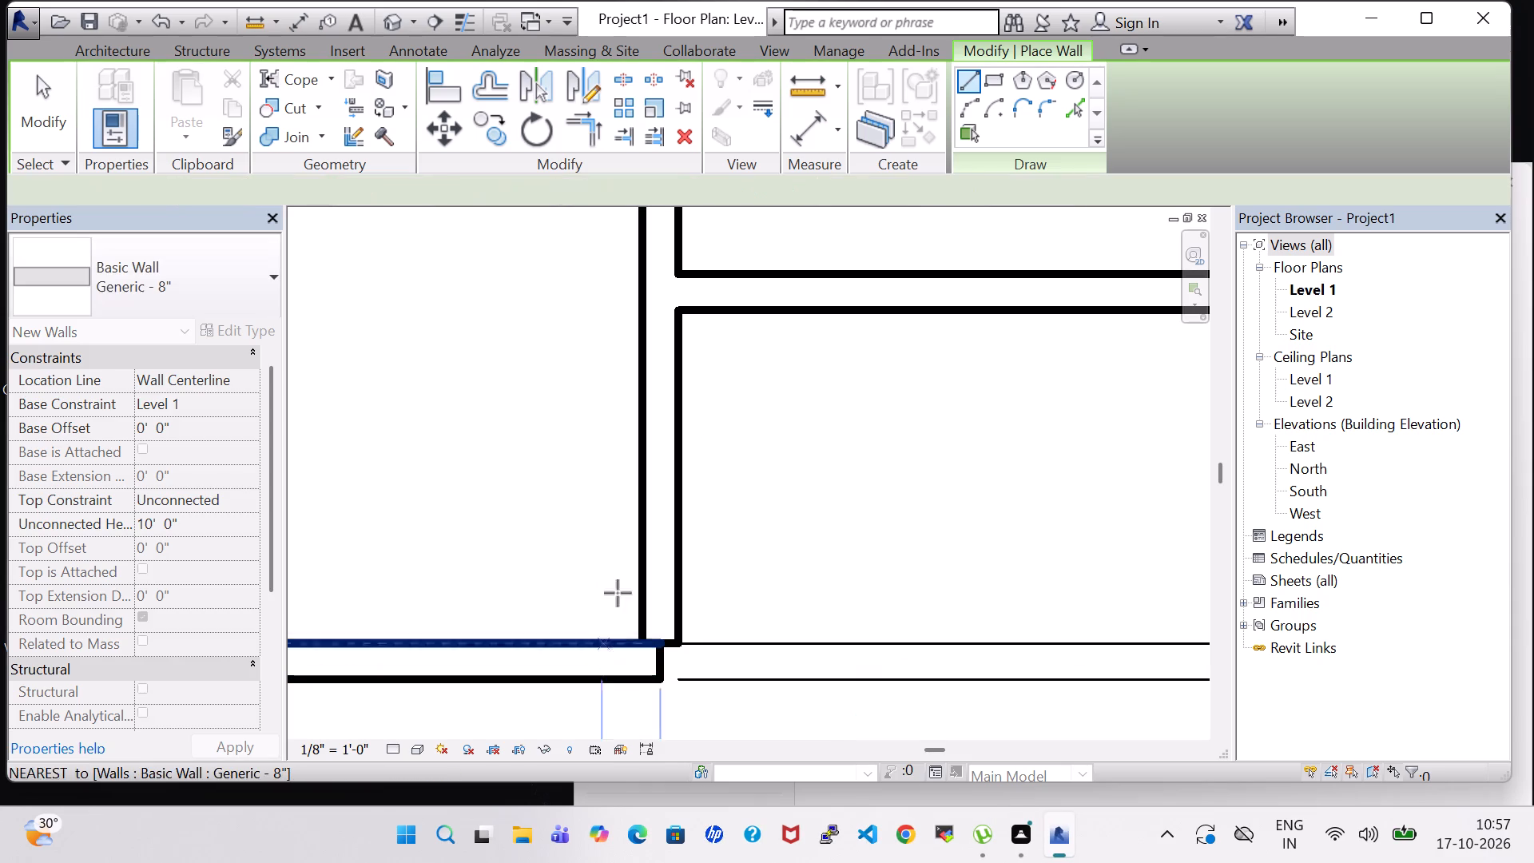
Split the southwest room's south wall just west of its east partition and delete the short end piece.
click(636, 86)
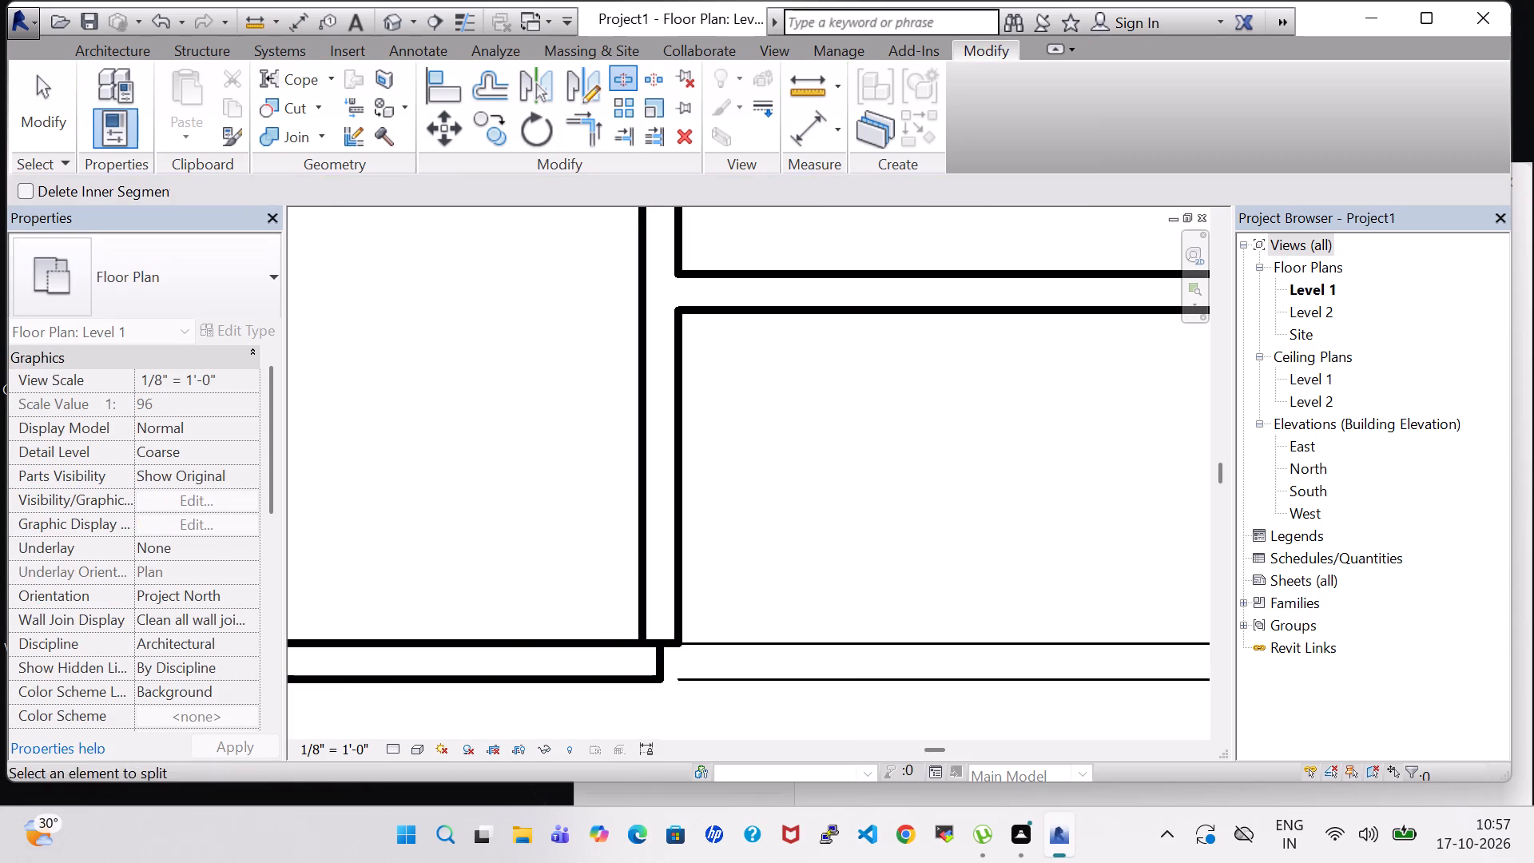
click(616, 654)
key(Escape)
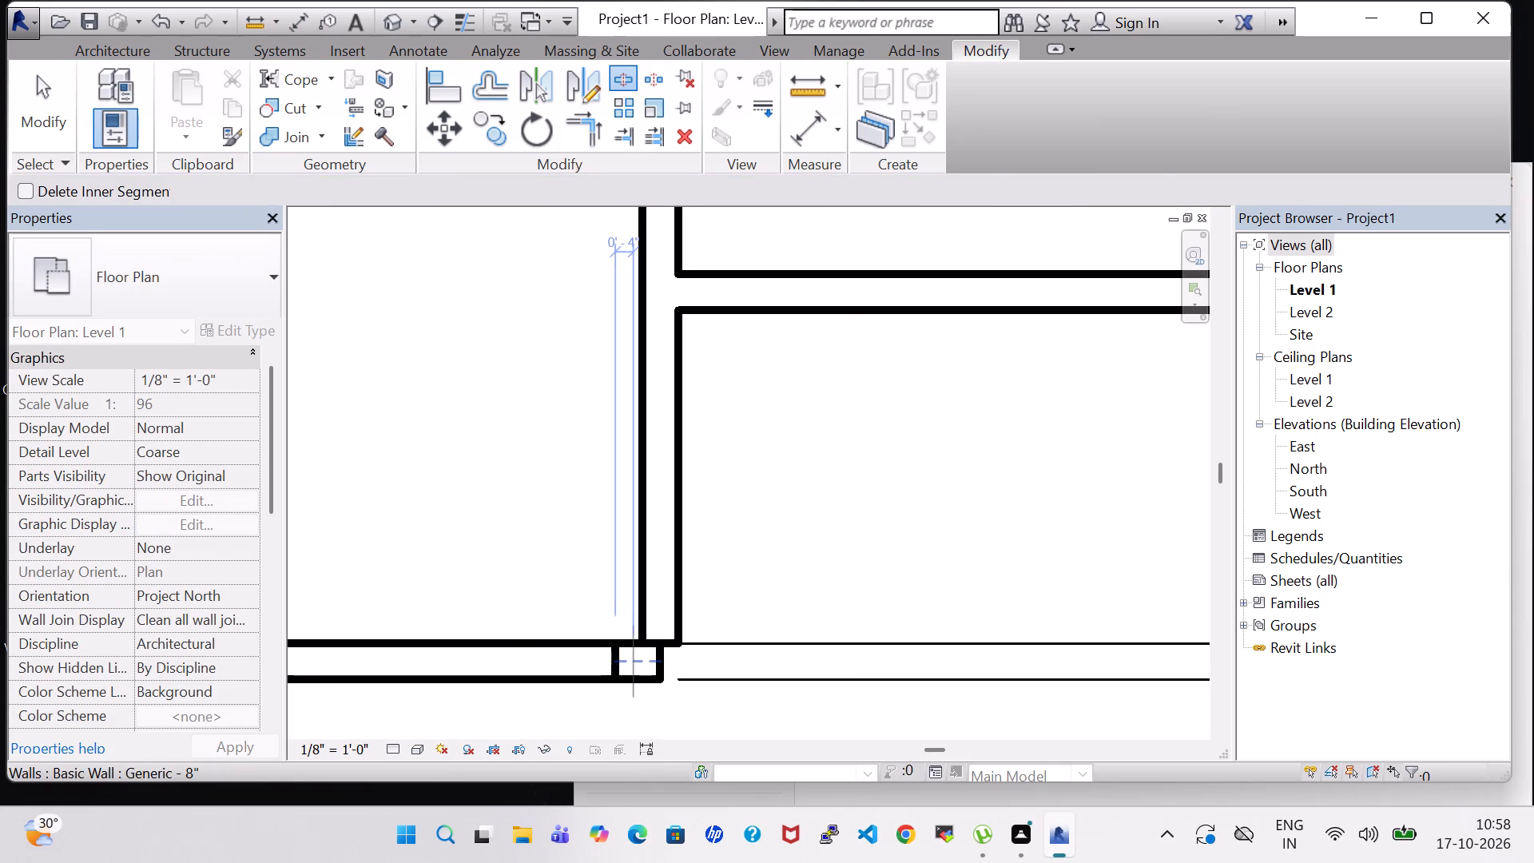
key(Escape)
click(635, 666)
key(Delete)
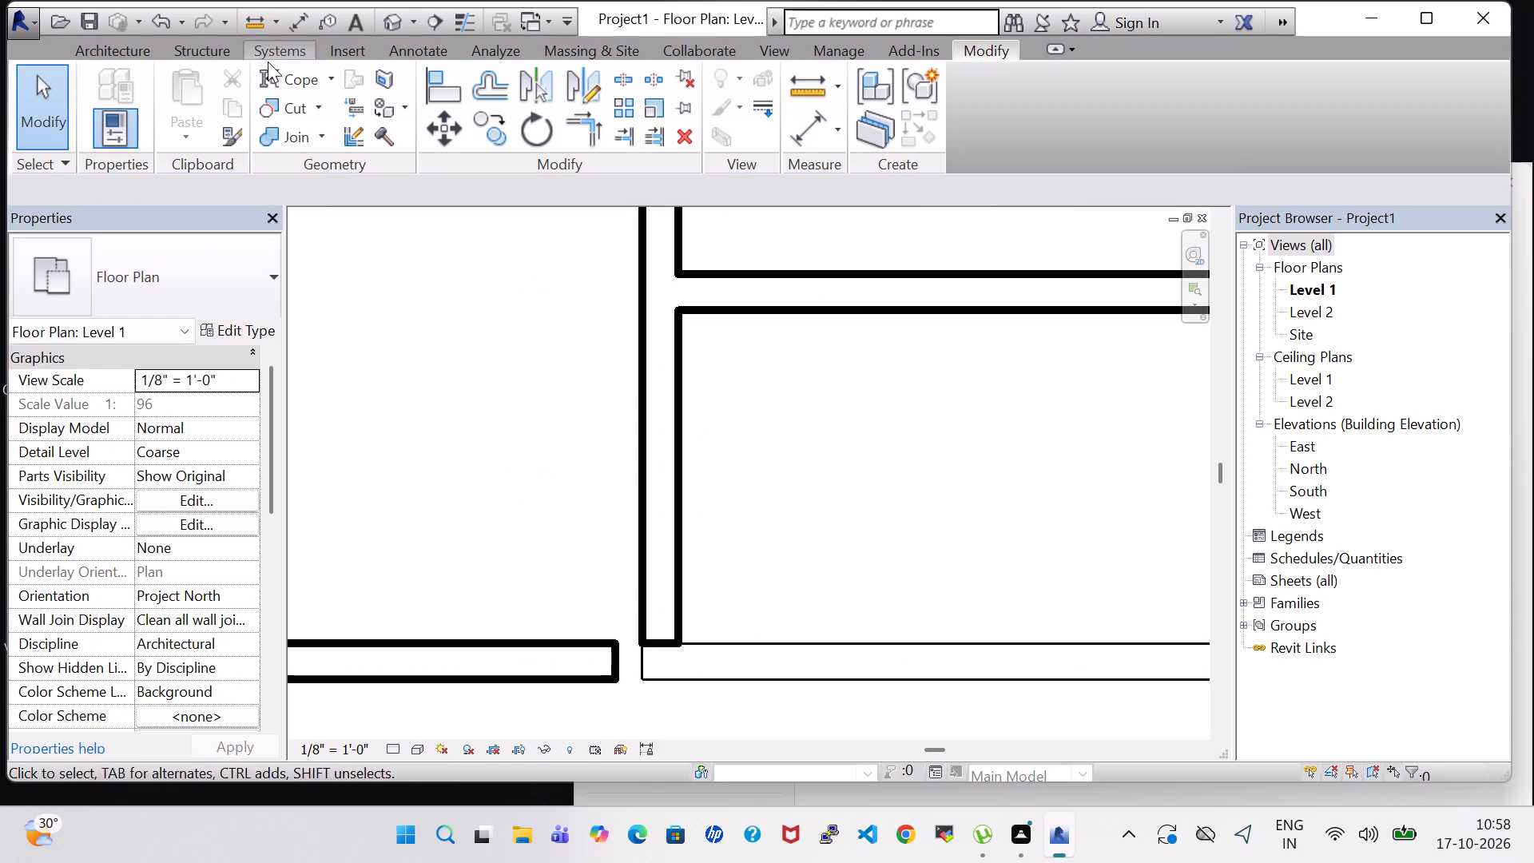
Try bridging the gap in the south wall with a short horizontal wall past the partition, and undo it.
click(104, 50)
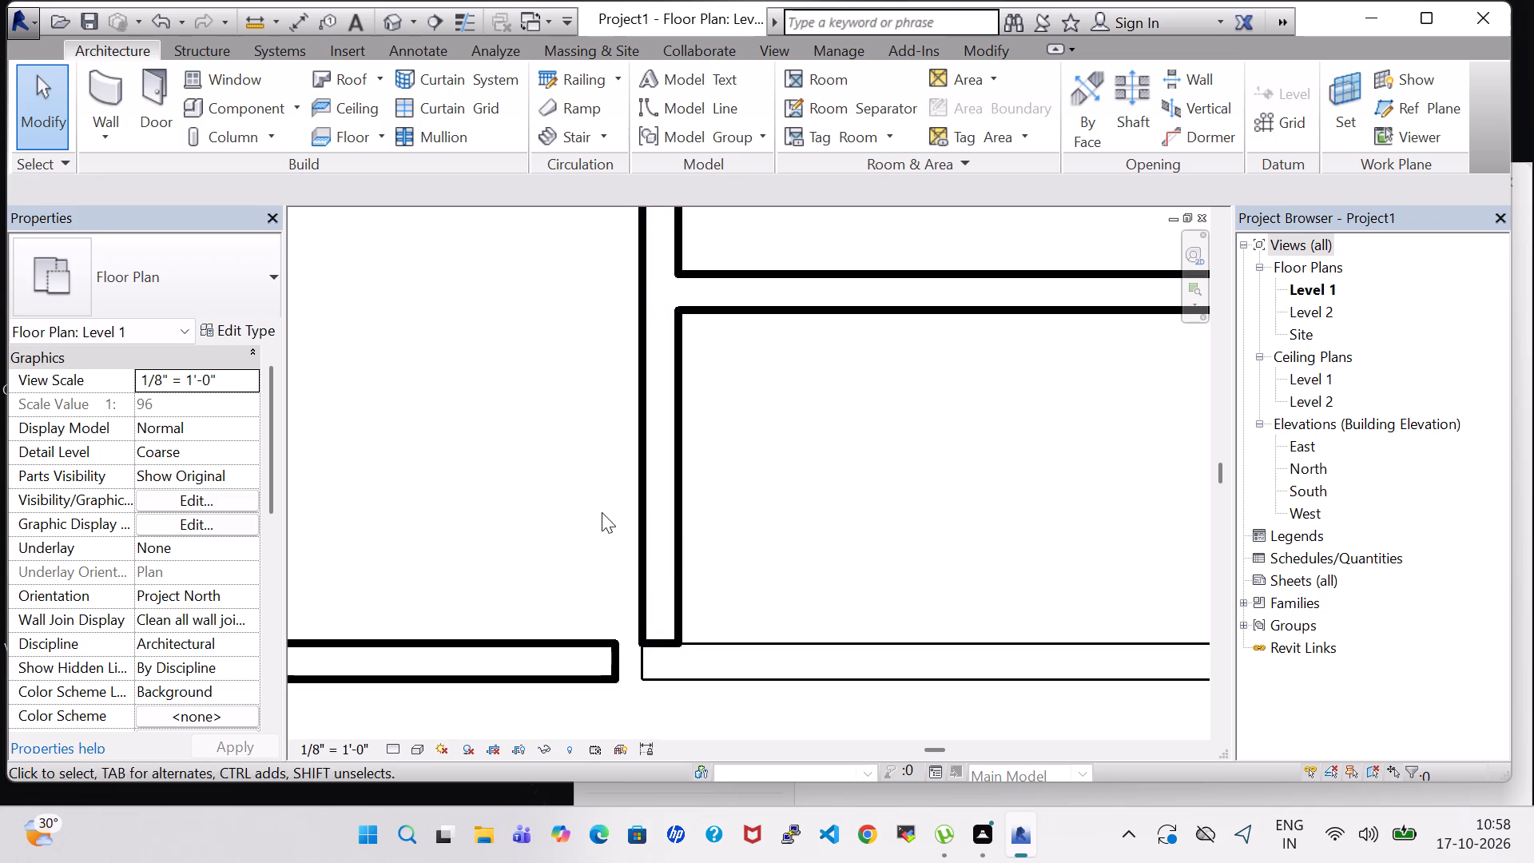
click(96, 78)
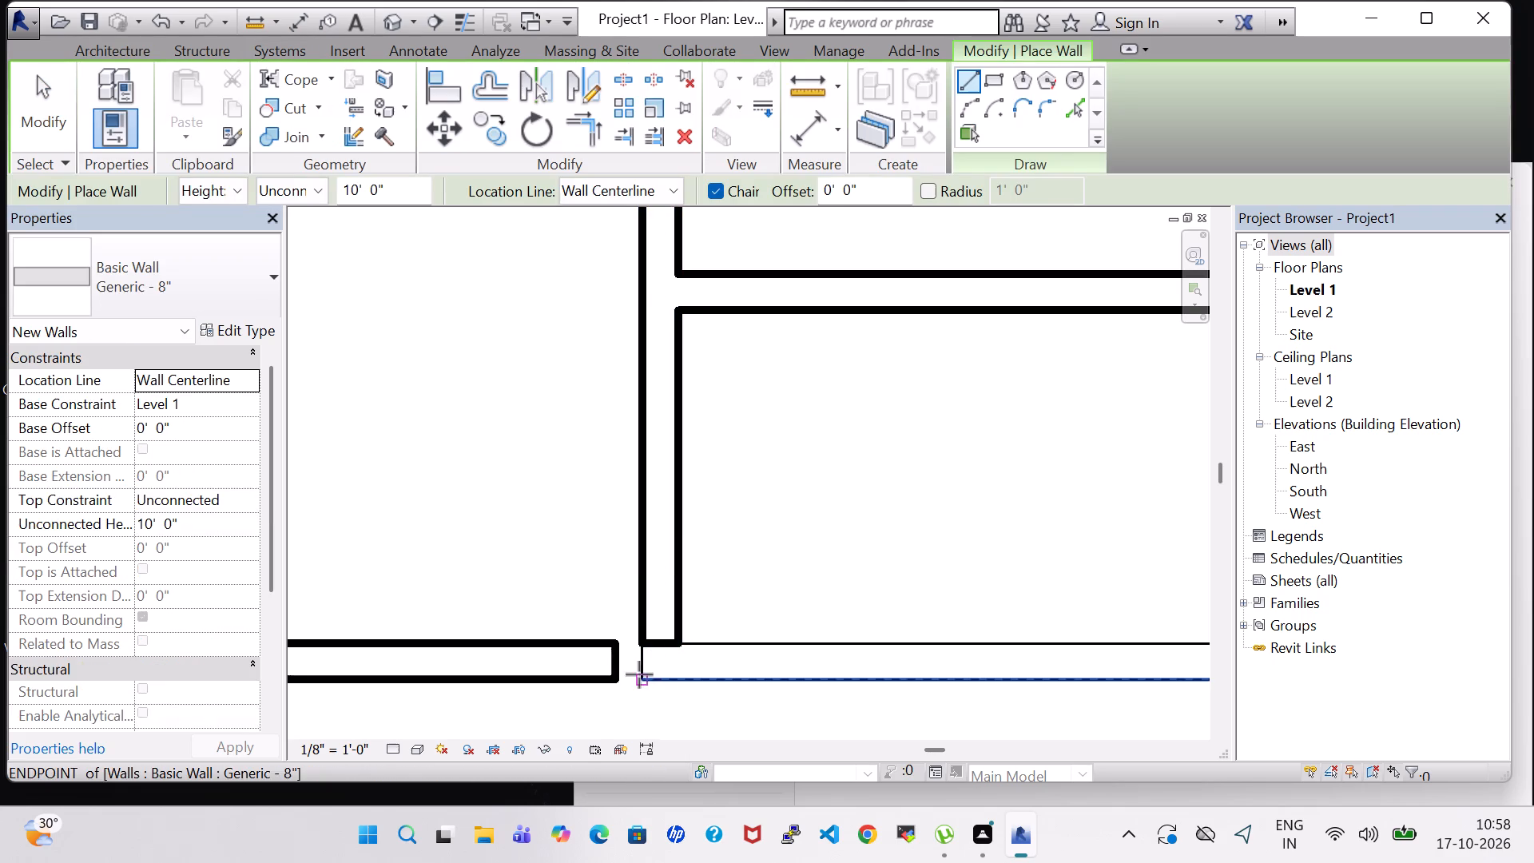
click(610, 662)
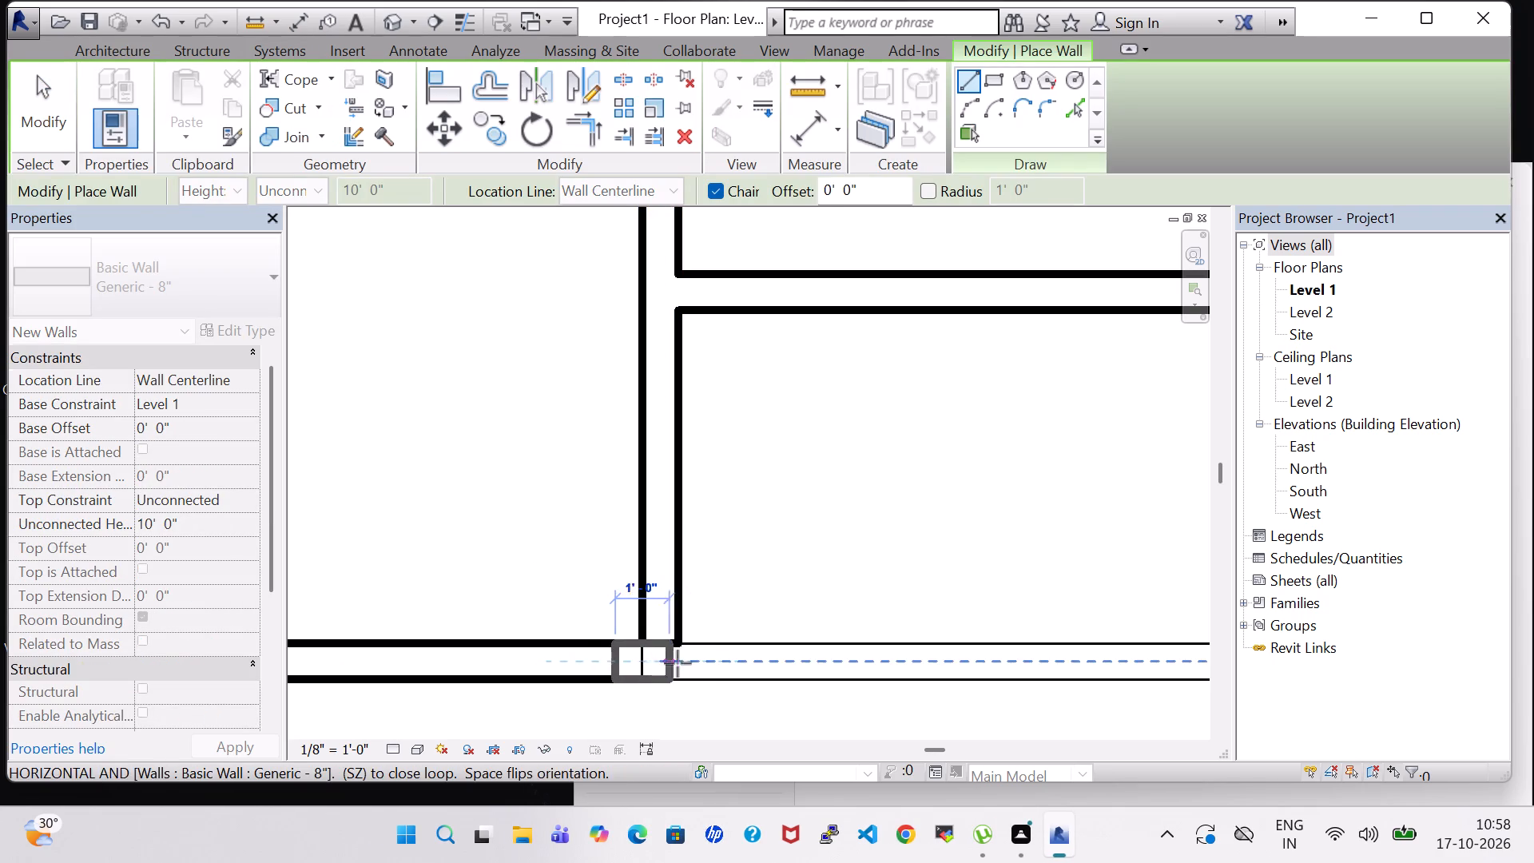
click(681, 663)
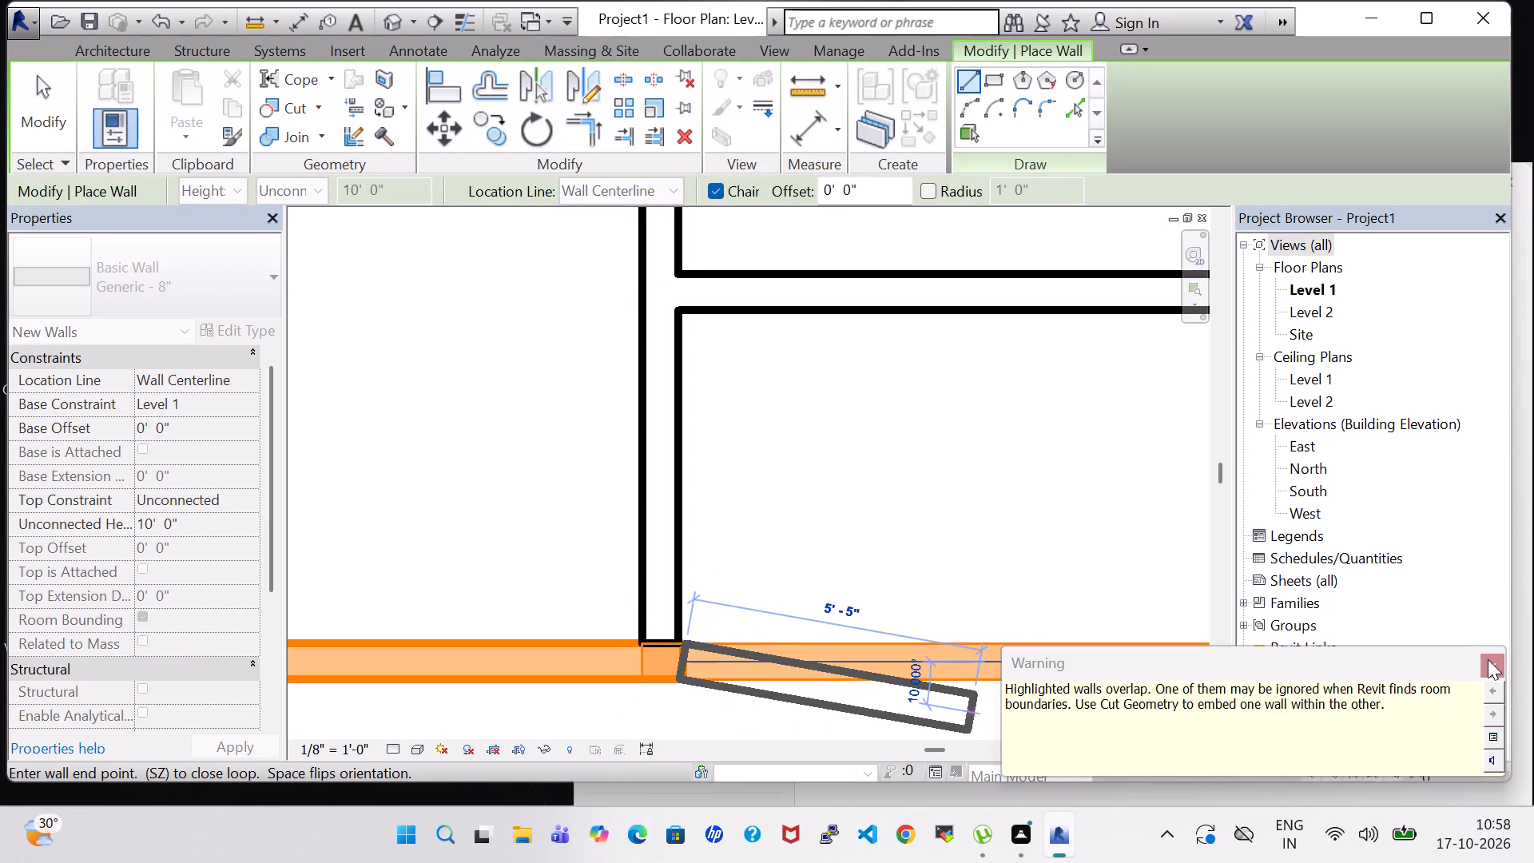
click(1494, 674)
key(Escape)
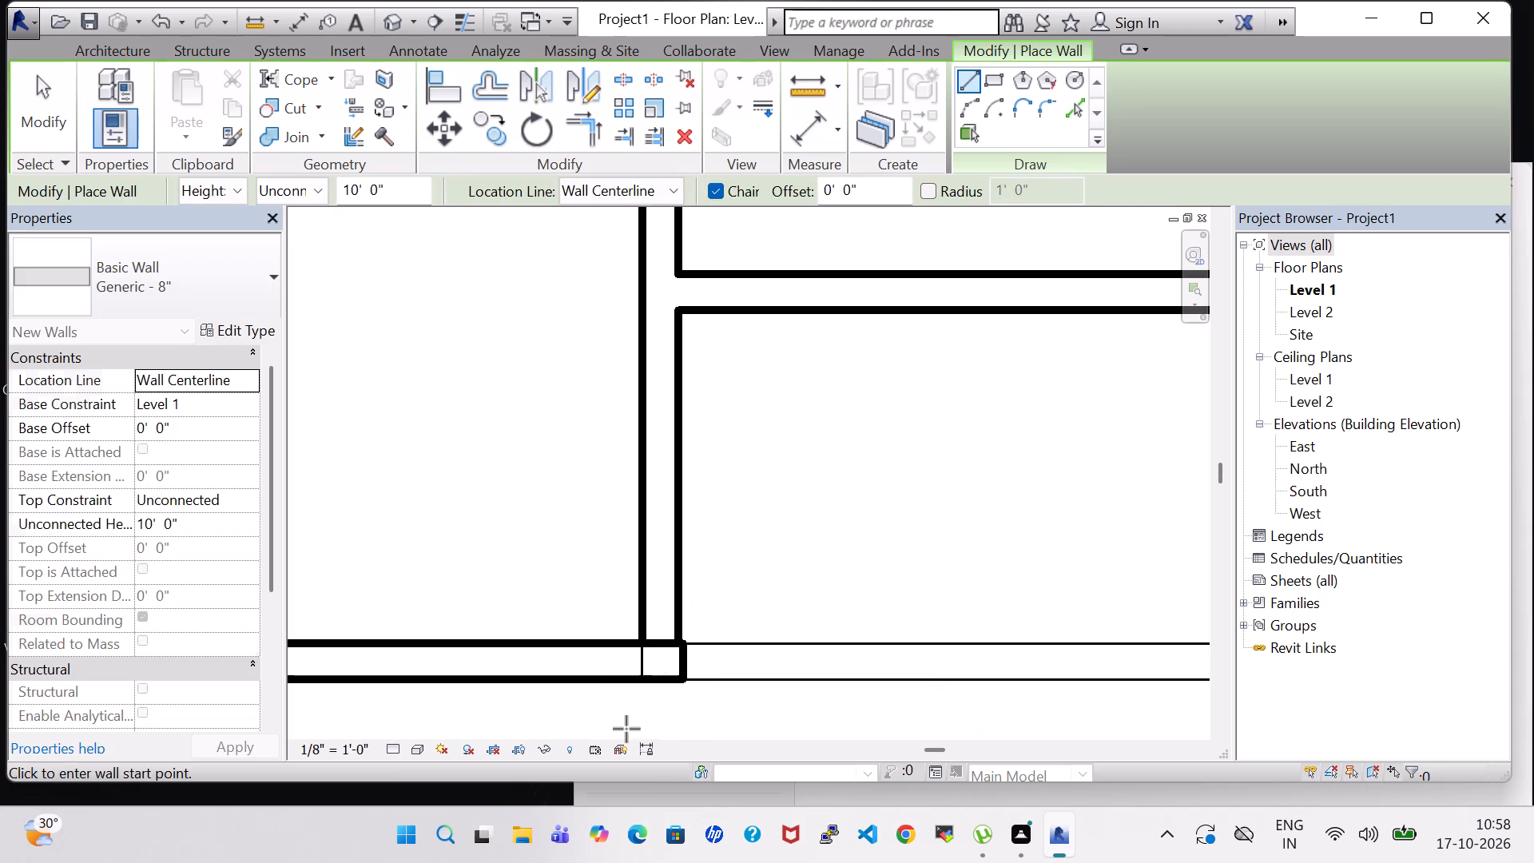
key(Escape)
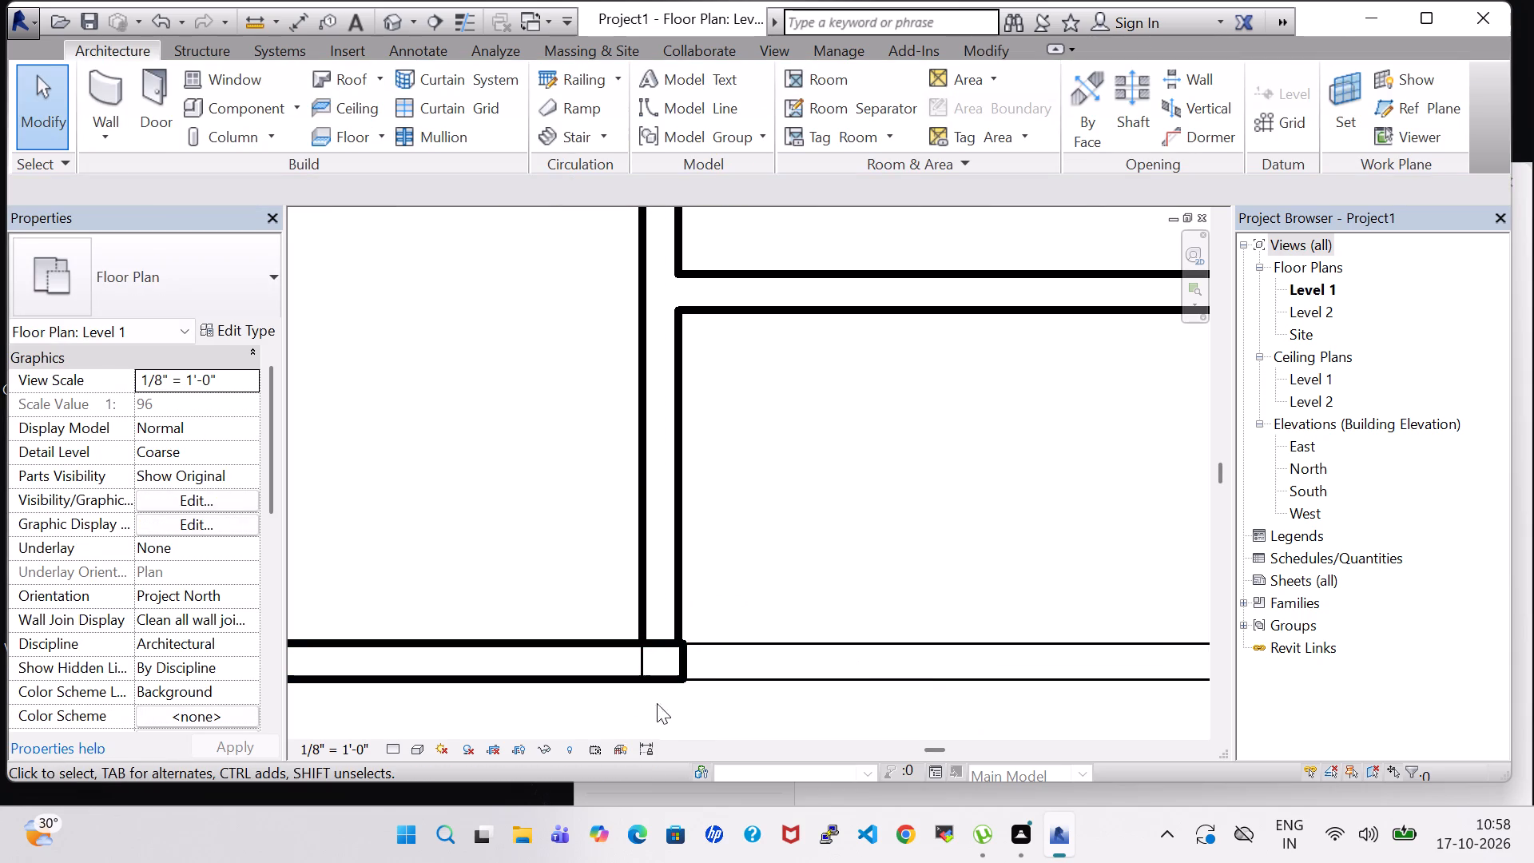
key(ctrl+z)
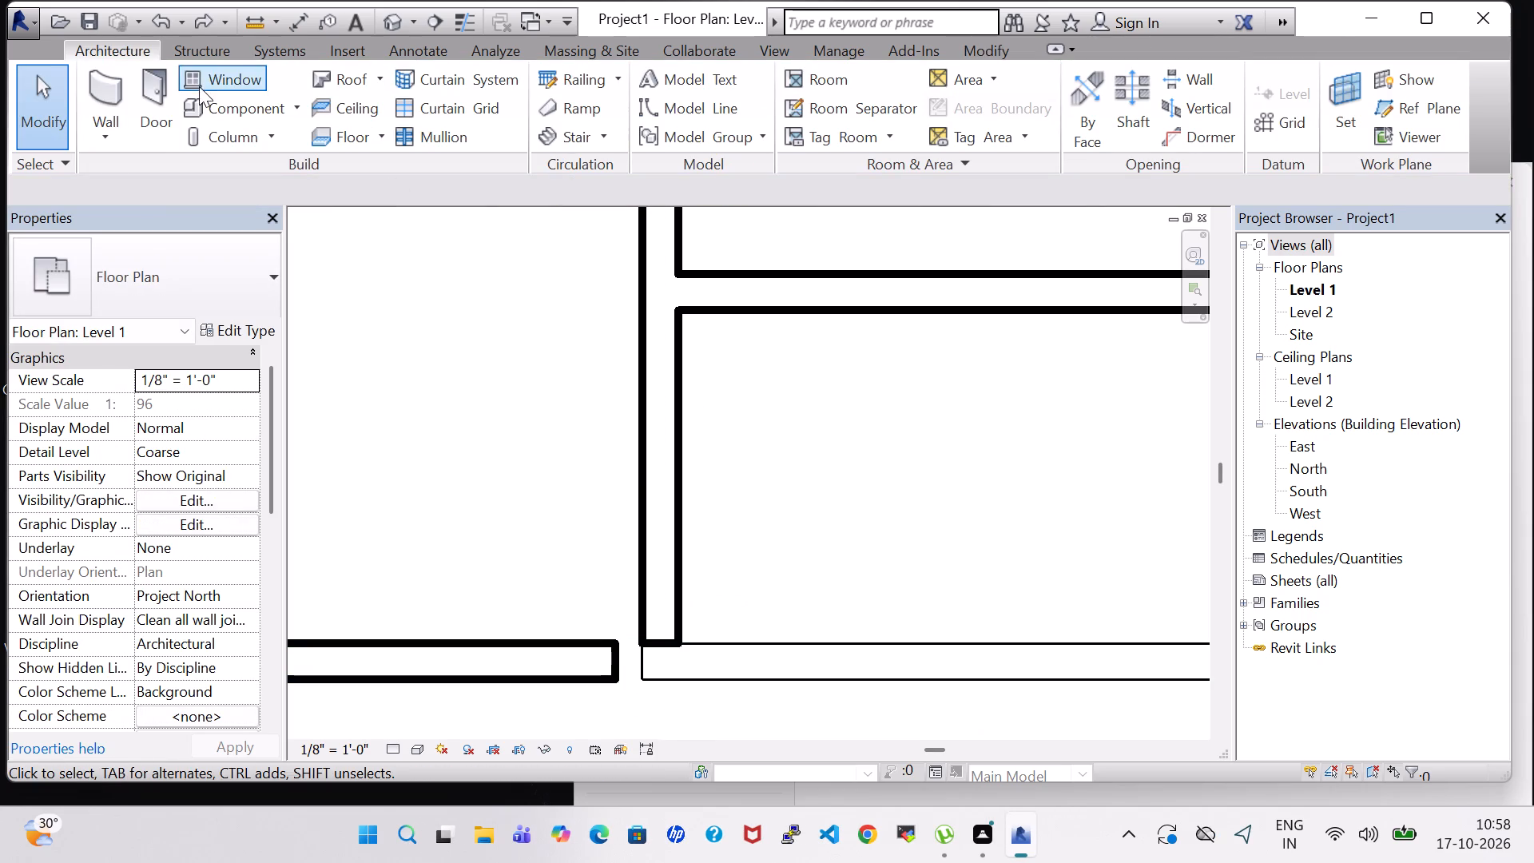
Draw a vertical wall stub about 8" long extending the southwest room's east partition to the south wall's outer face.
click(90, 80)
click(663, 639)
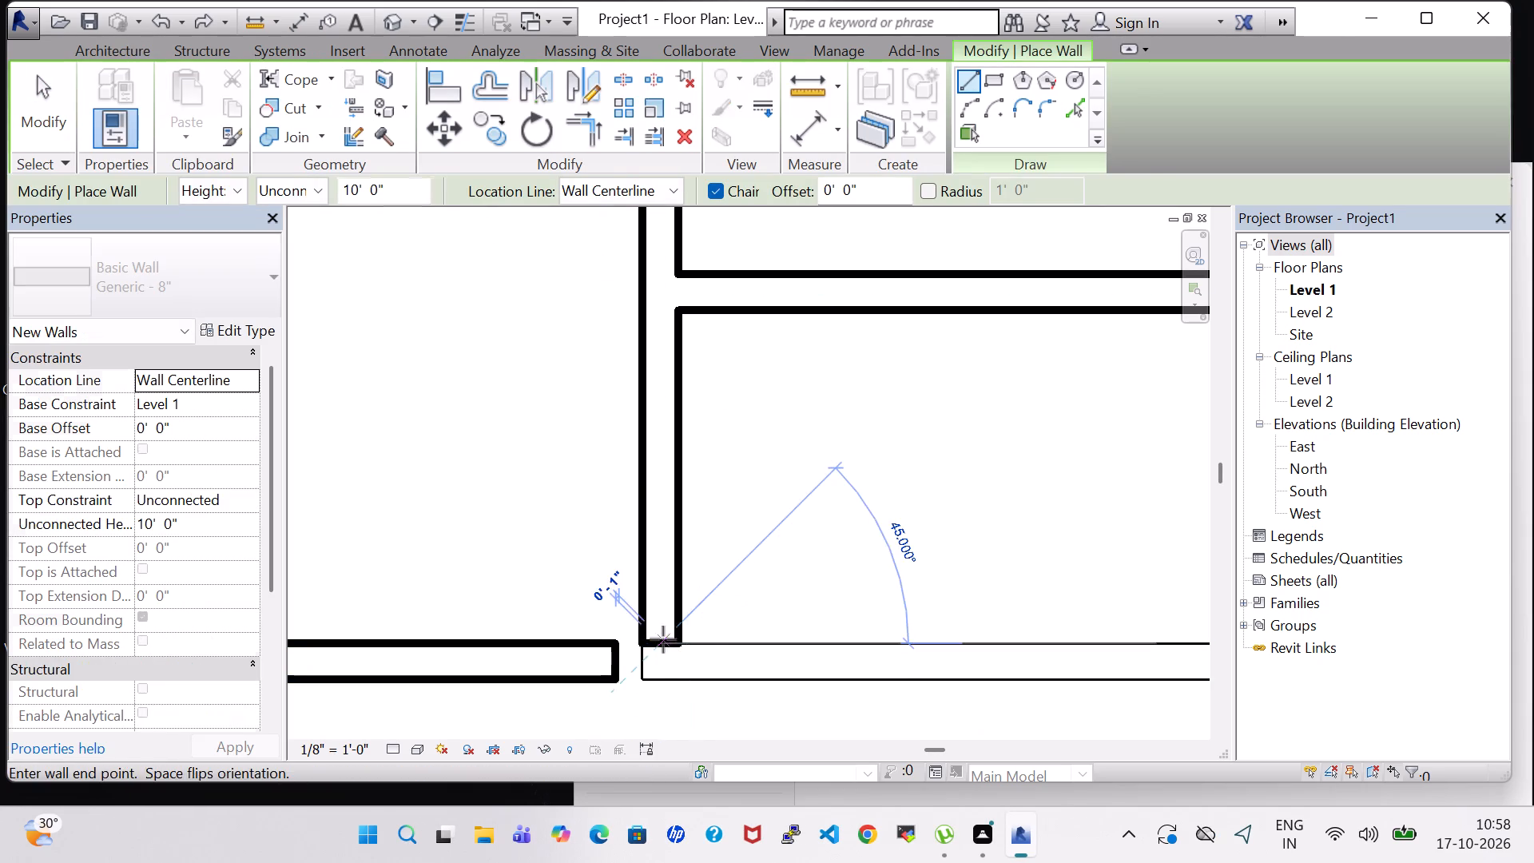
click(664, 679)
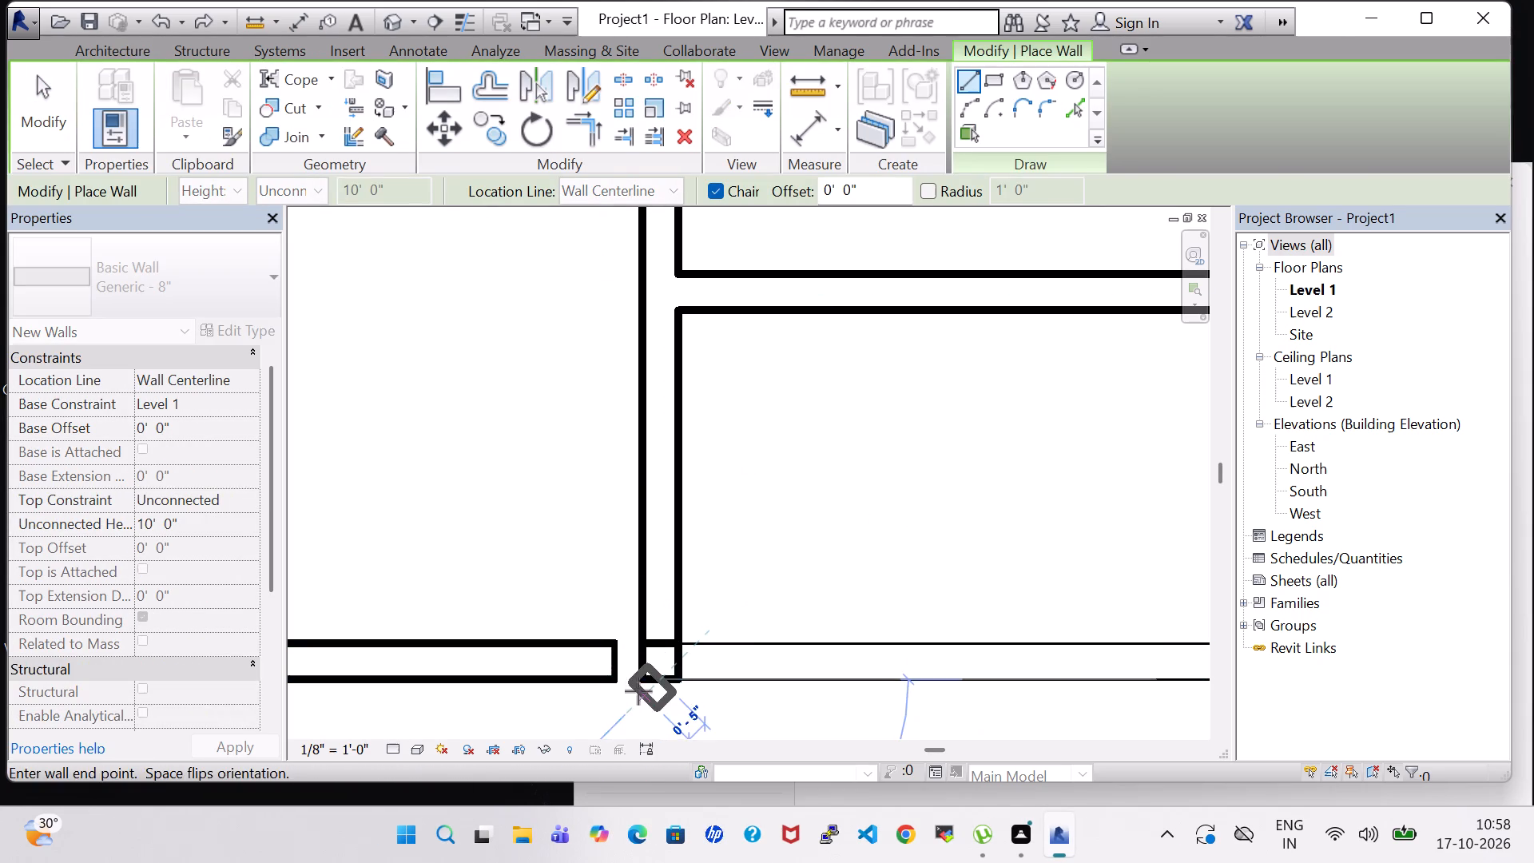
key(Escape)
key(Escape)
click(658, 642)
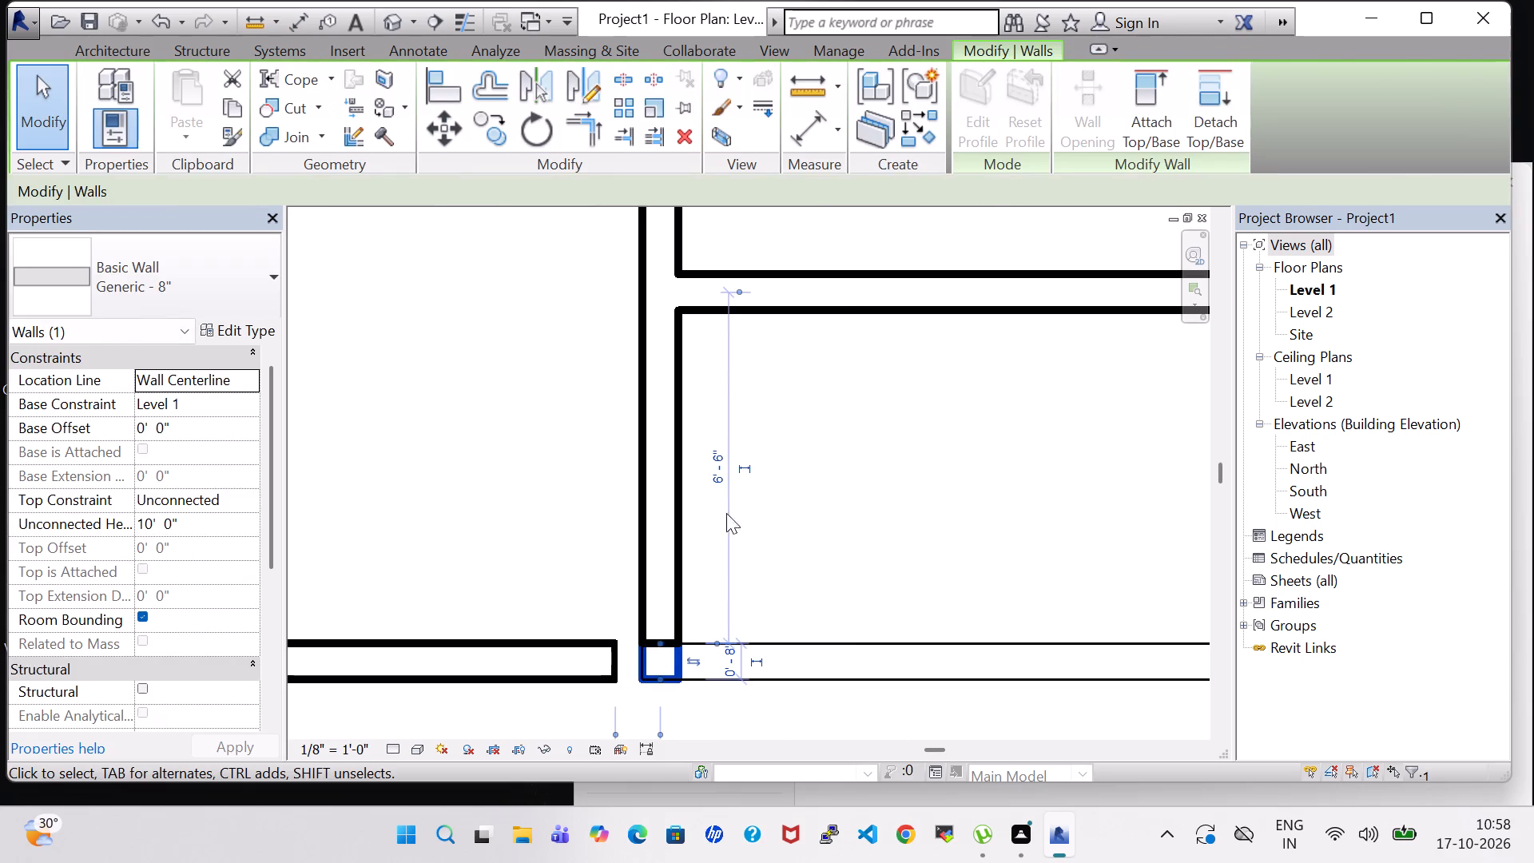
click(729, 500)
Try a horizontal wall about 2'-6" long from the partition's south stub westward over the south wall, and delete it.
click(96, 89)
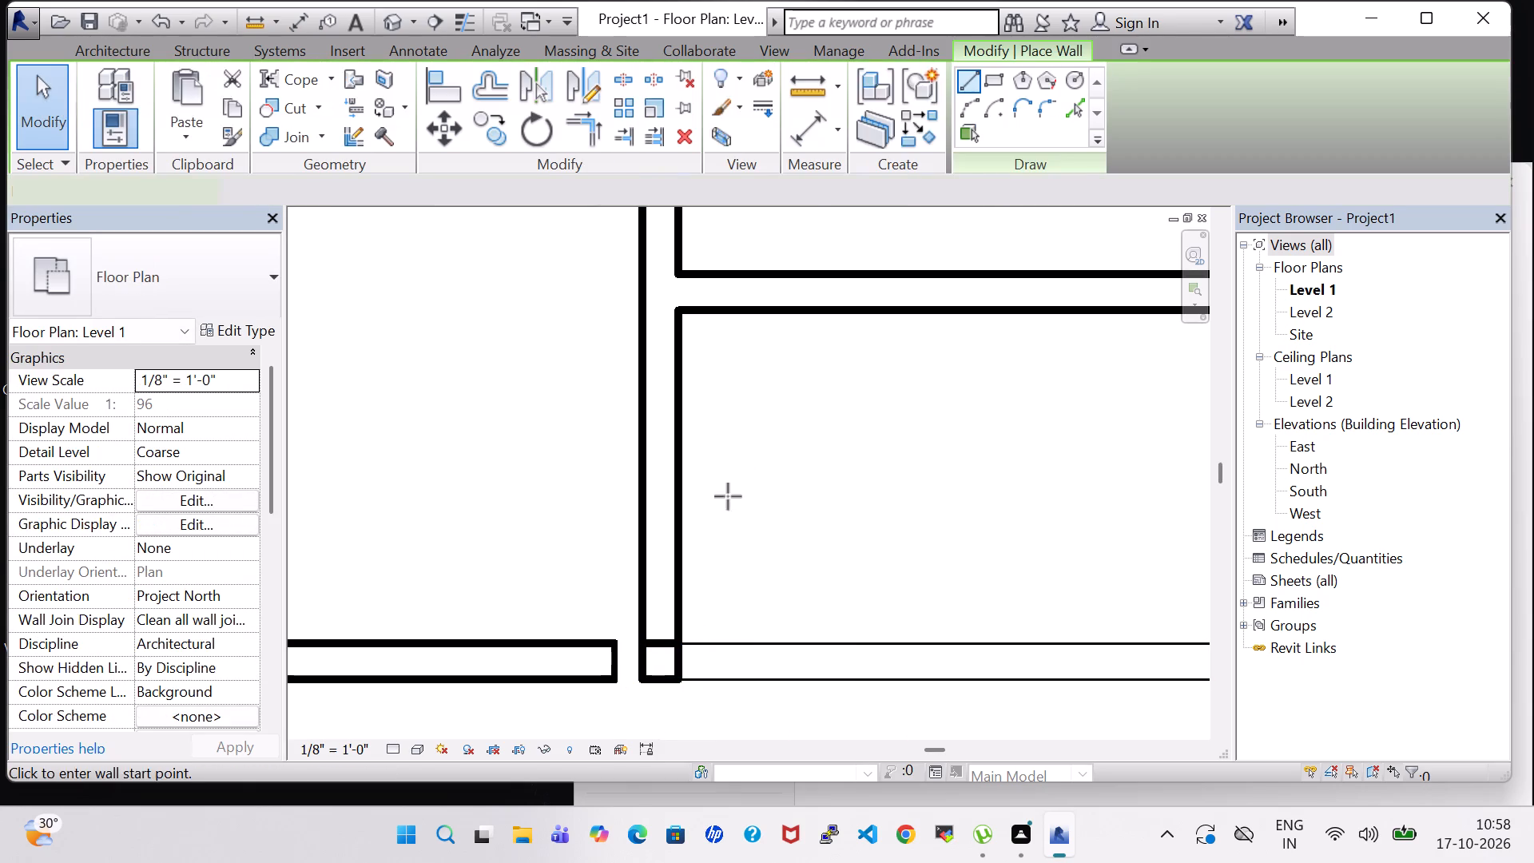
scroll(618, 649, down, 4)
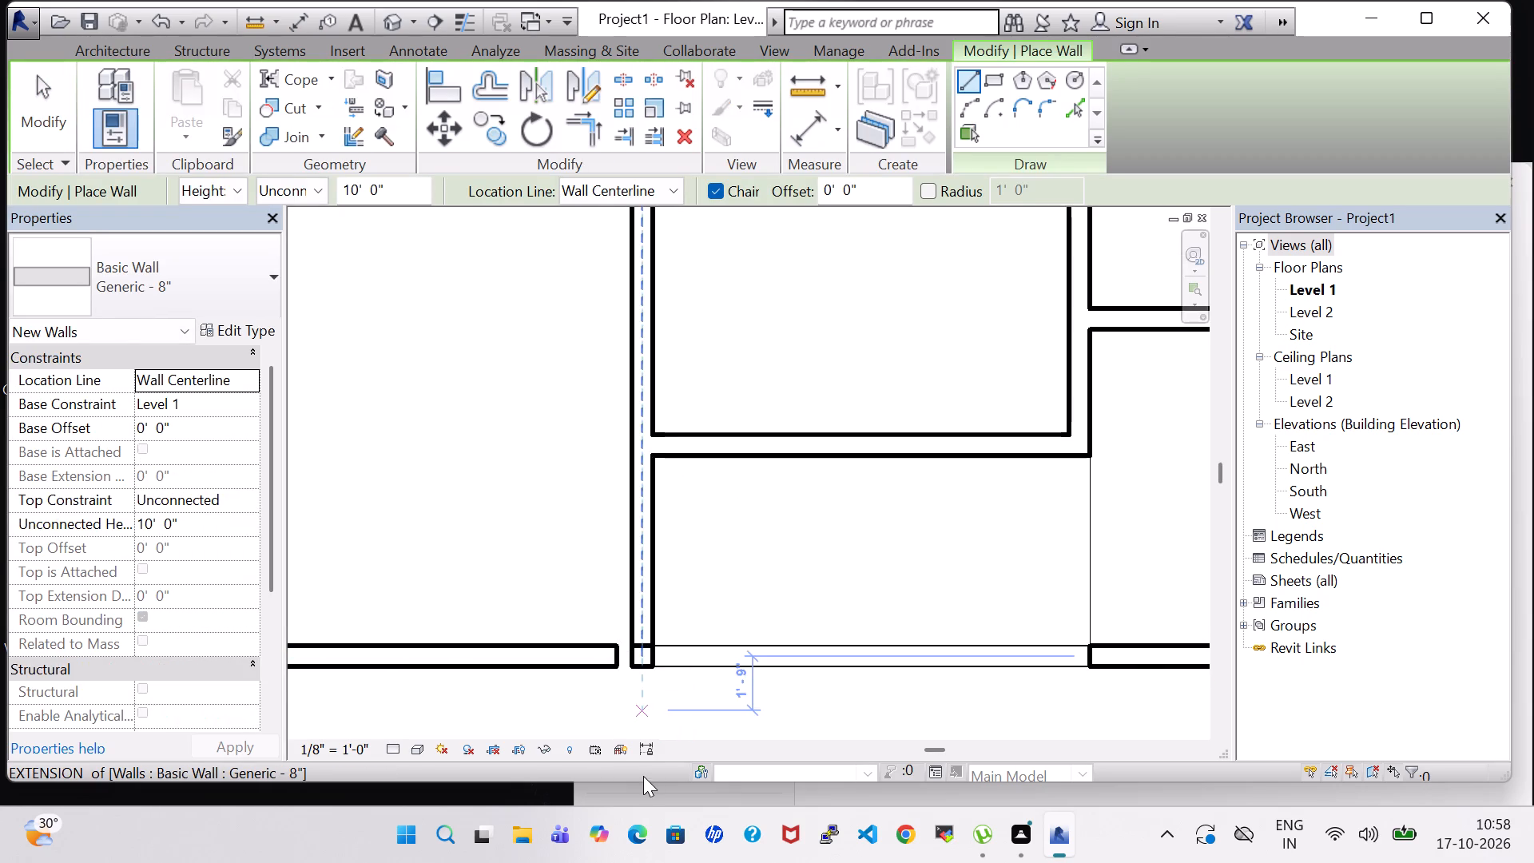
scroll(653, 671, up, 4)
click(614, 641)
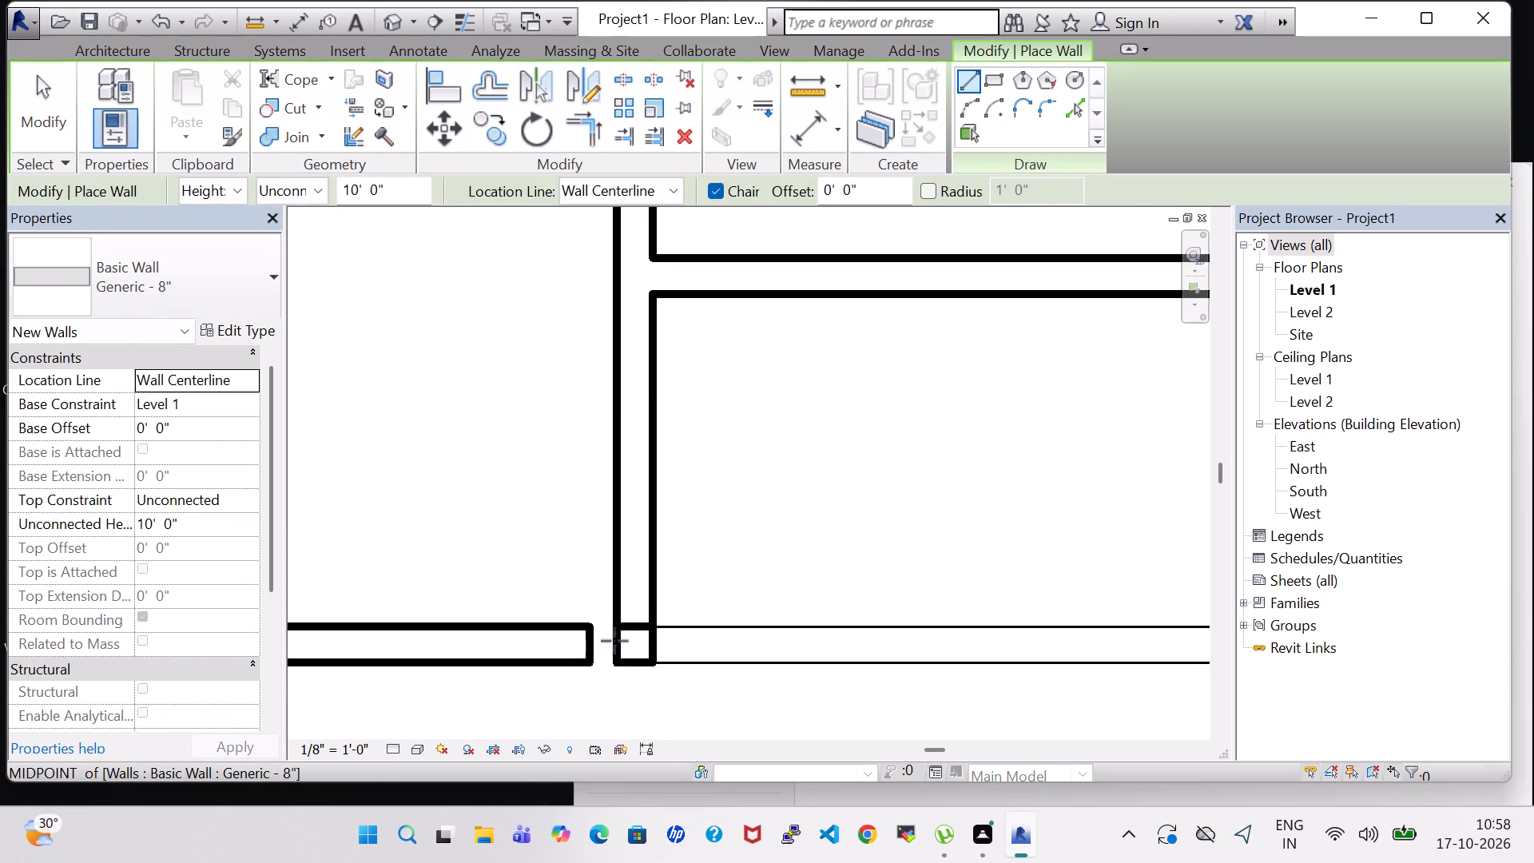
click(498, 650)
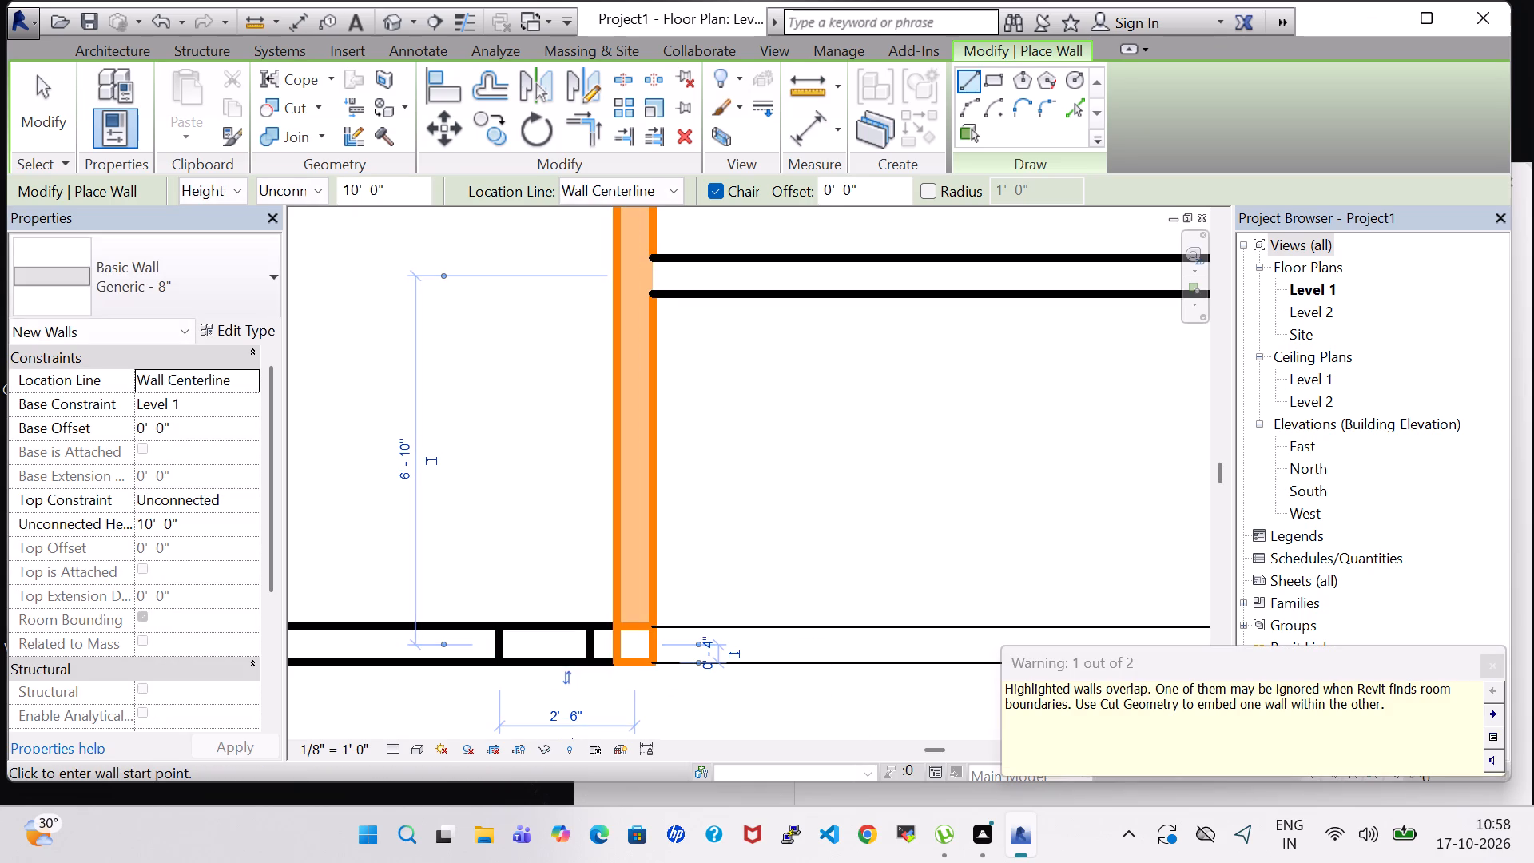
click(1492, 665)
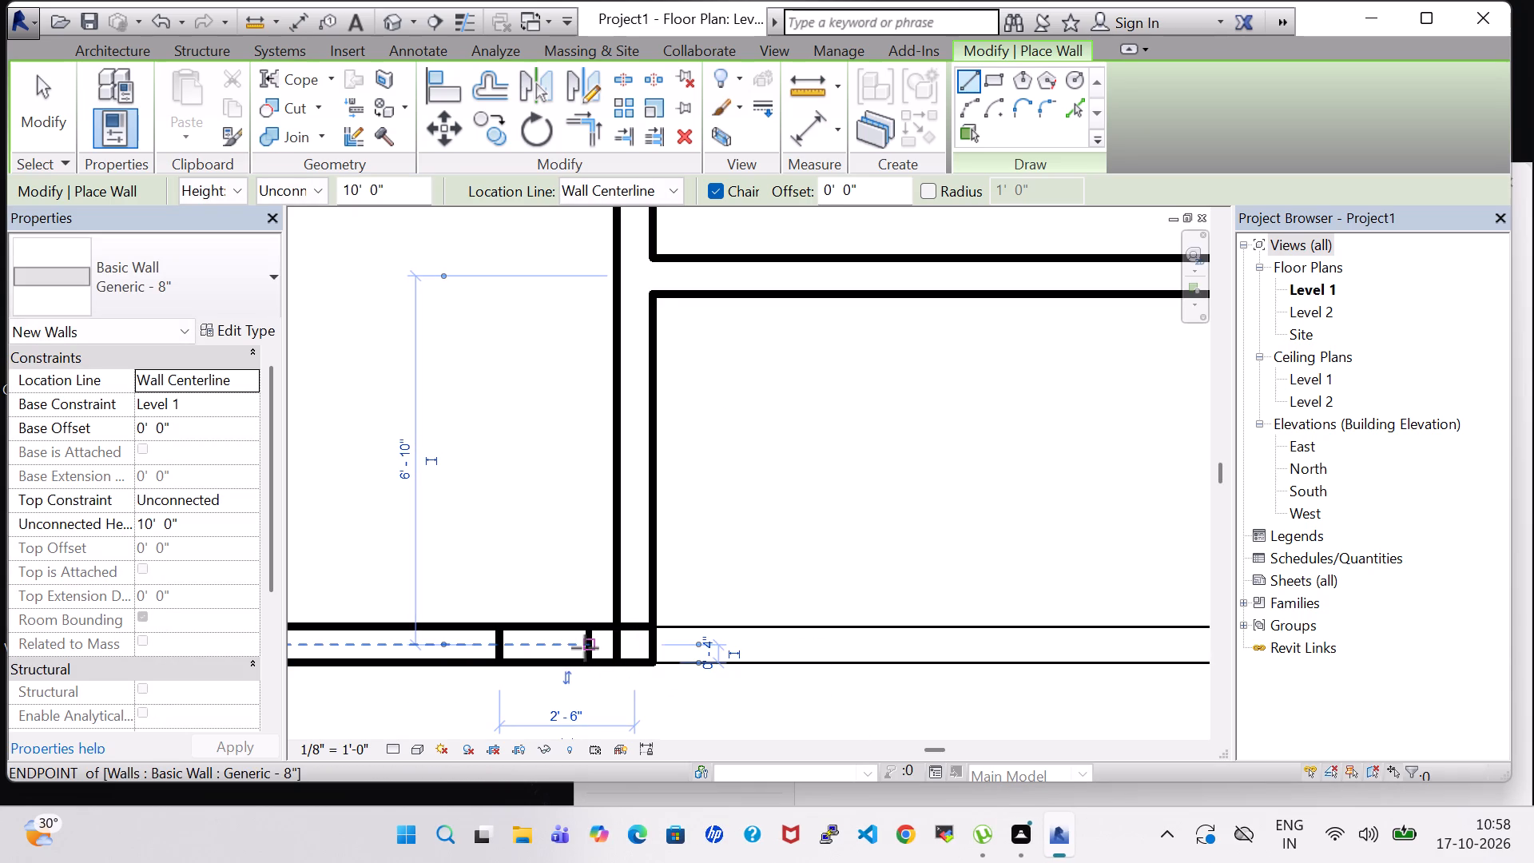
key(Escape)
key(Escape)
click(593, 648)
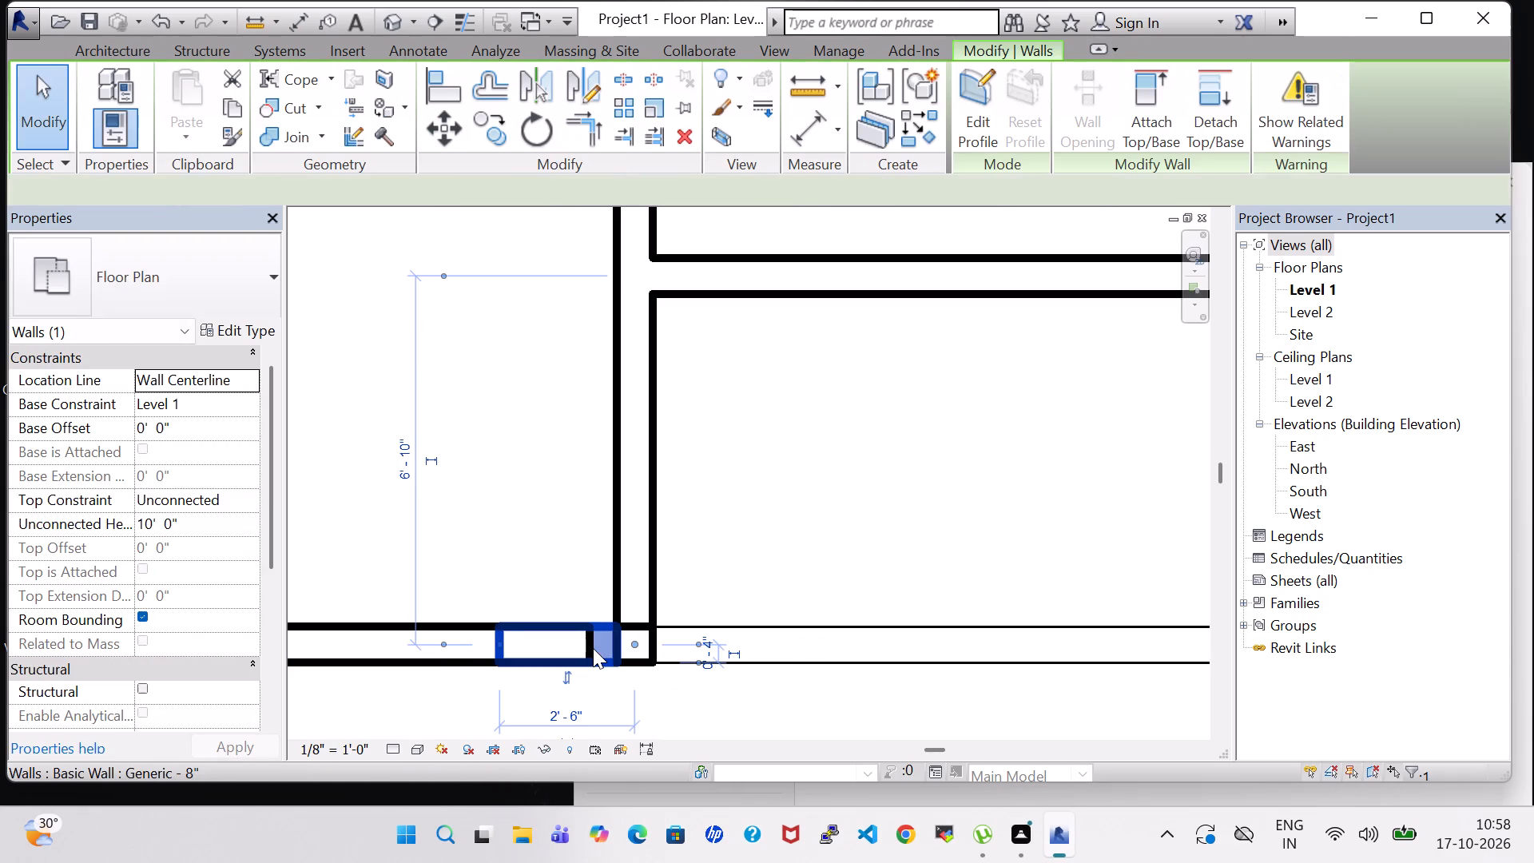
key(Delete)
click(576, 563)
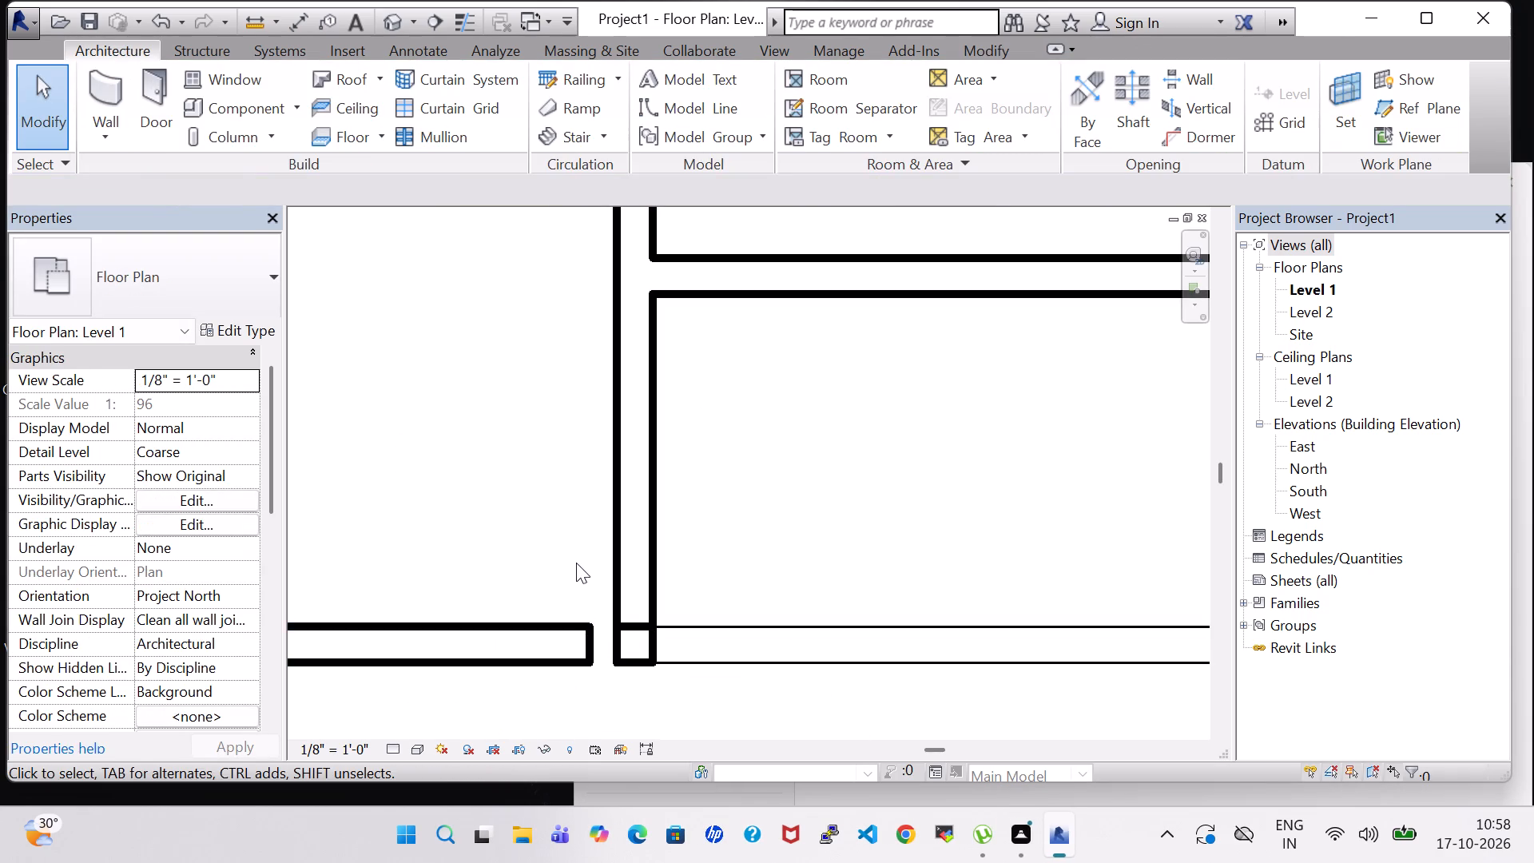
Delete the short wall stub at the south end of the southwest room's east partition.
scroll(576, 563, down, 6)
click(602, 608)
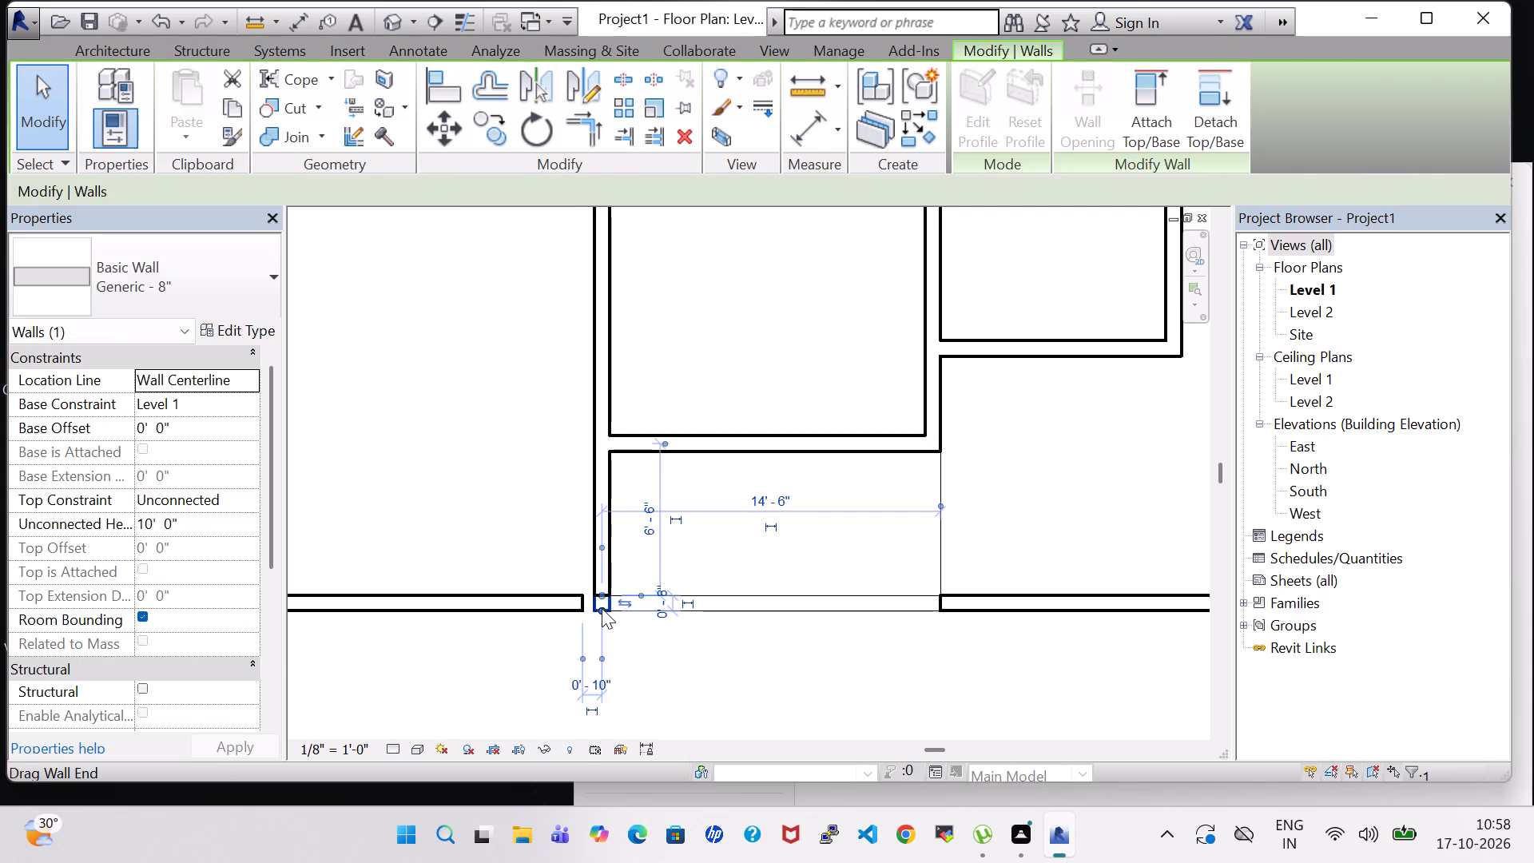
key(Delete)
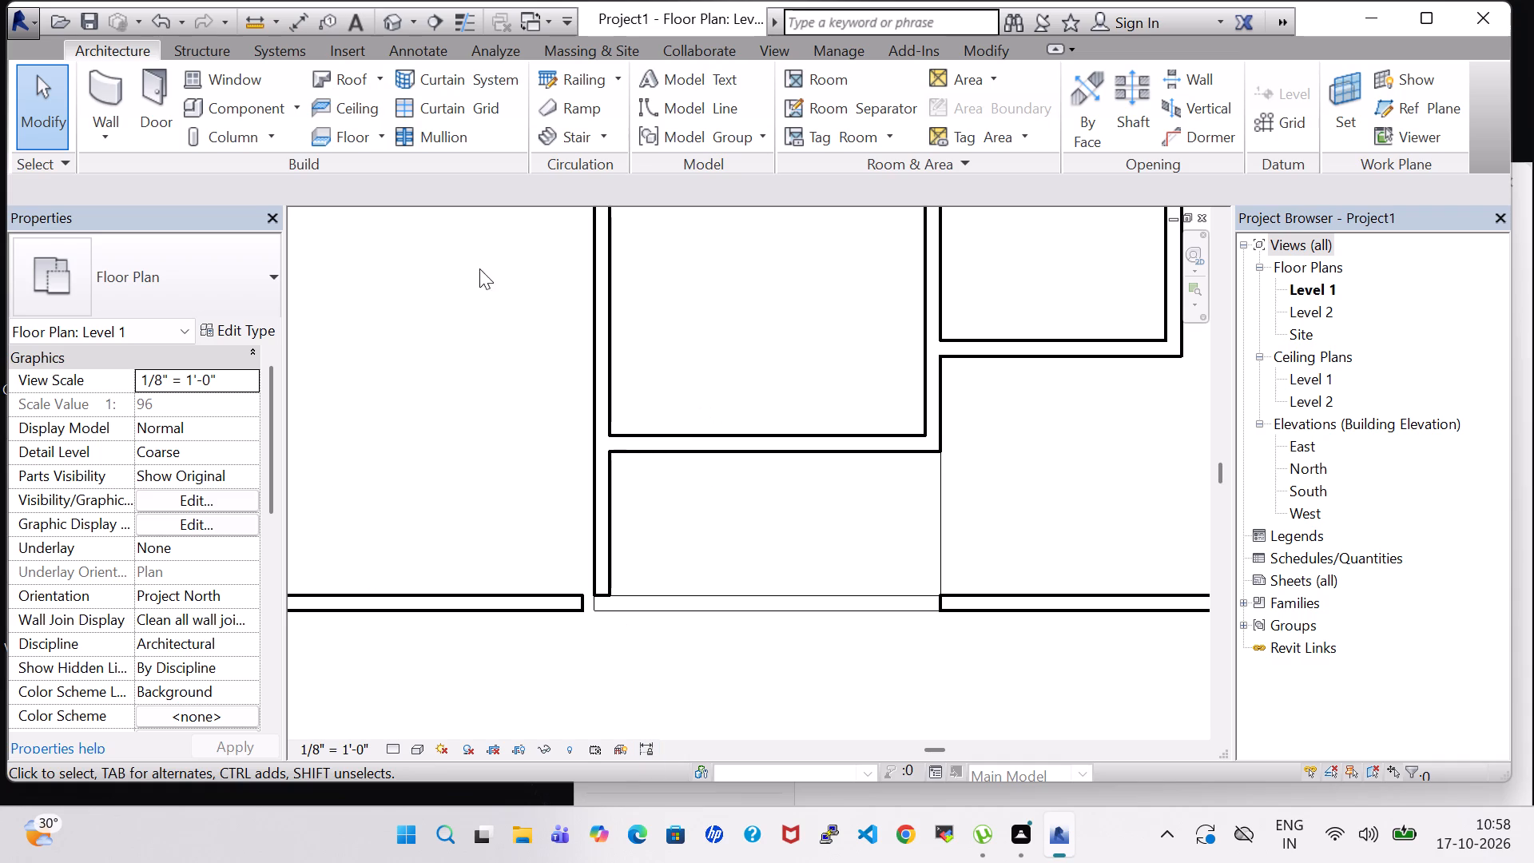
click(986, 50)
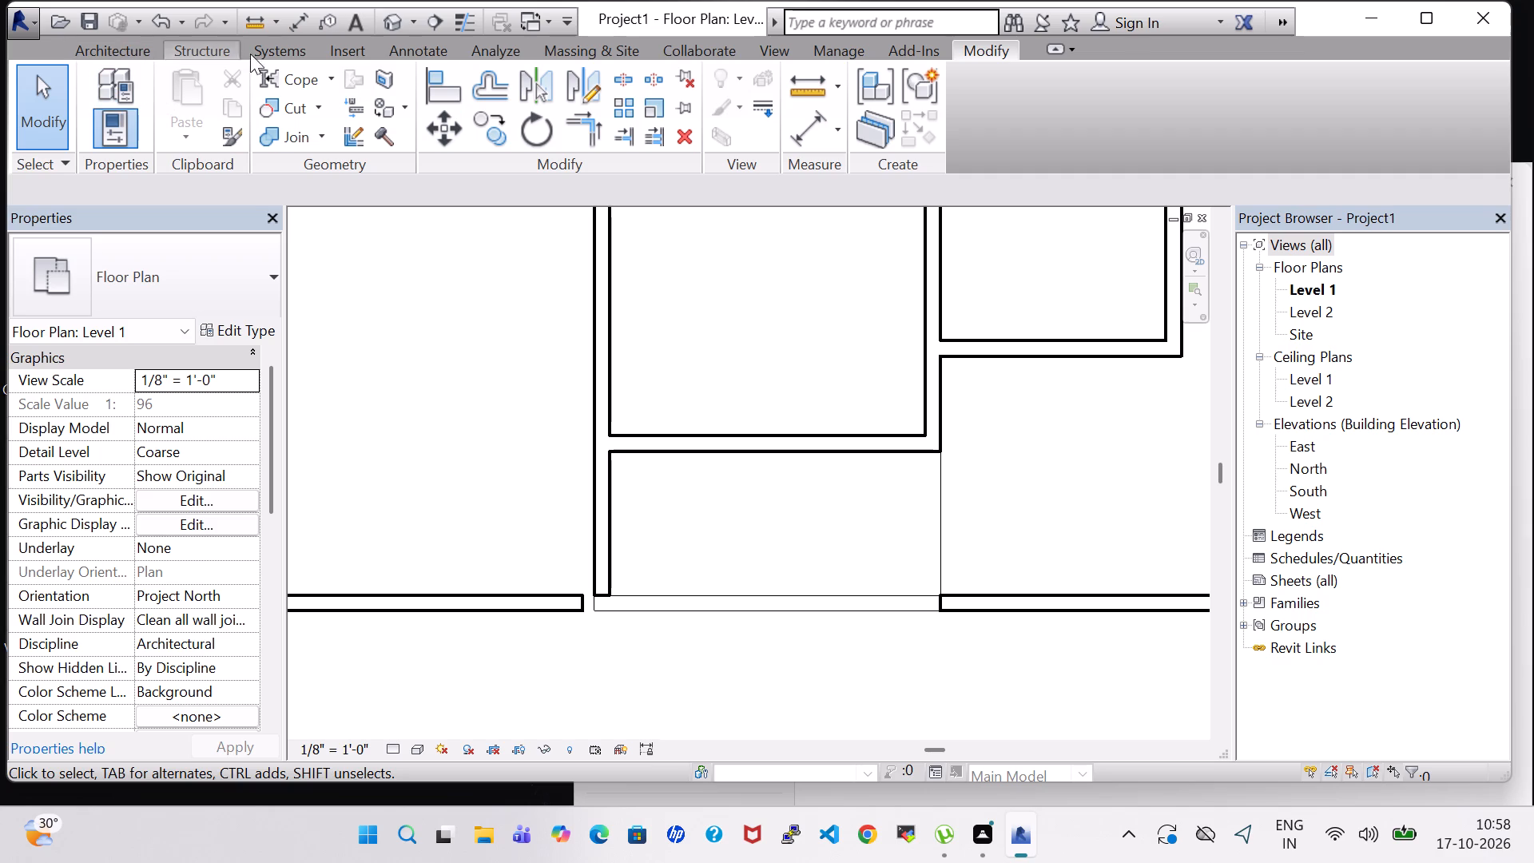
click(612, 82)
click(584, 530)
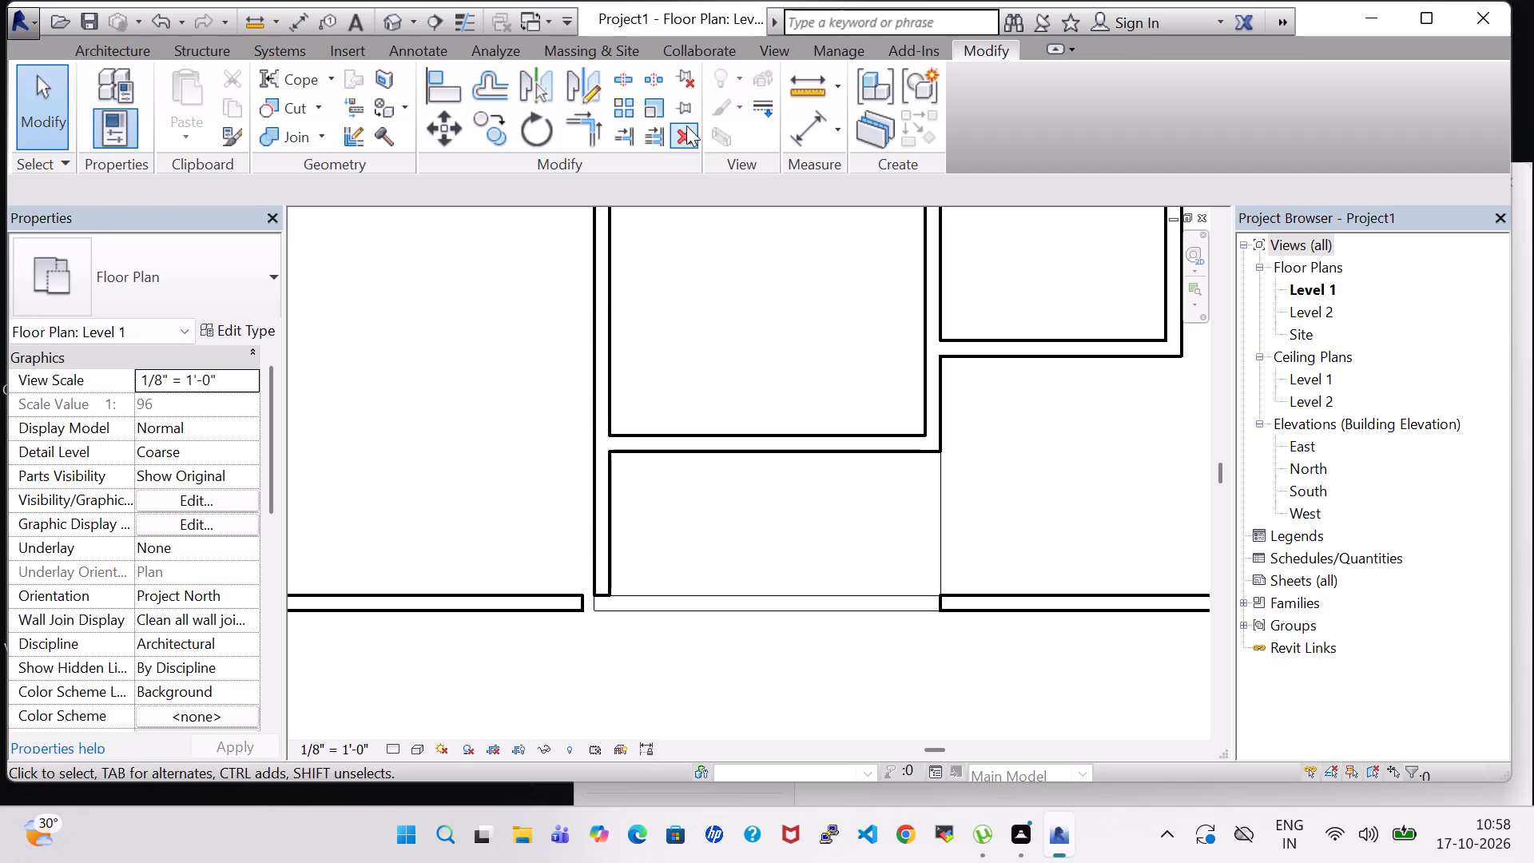
Split the southwest room's east partition a short distance above its south end and delete the lower segment.
click(623, 78)
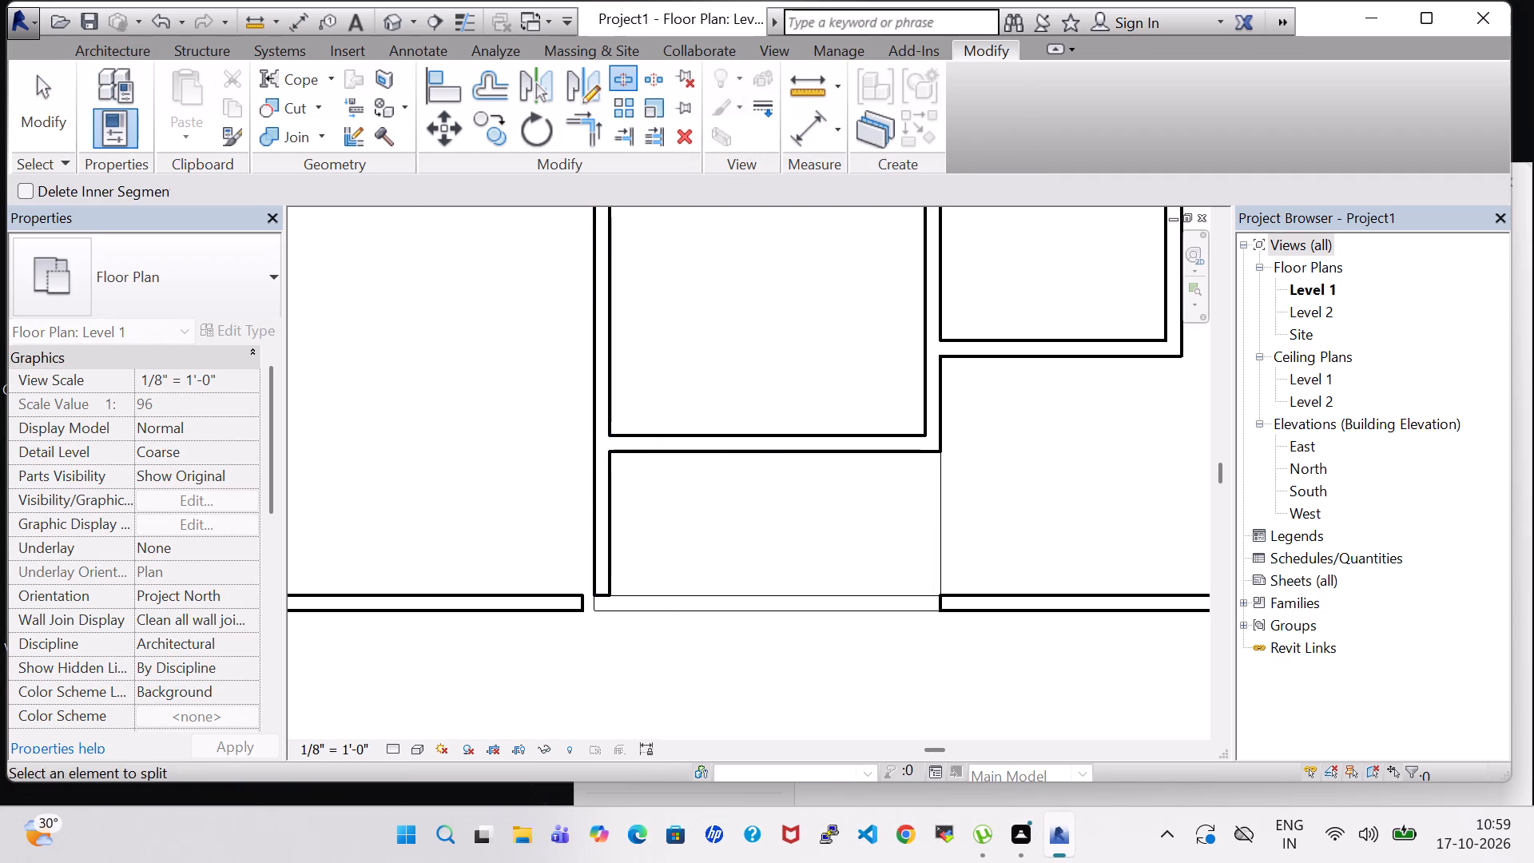
click(604, 518)
key(Escape)
key(Escape)
click(602, 556)
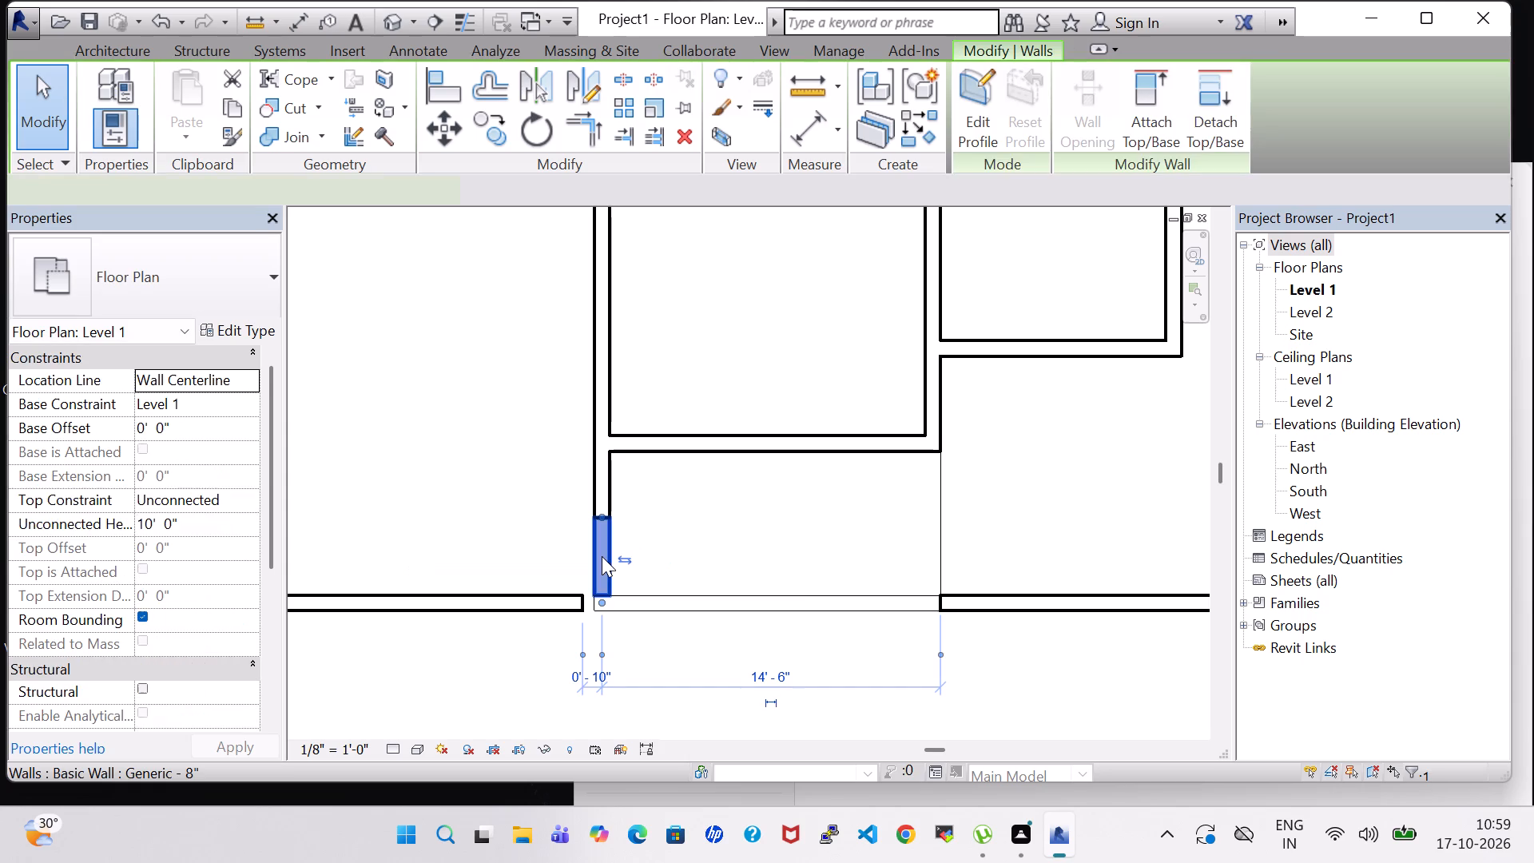
key(Delete)
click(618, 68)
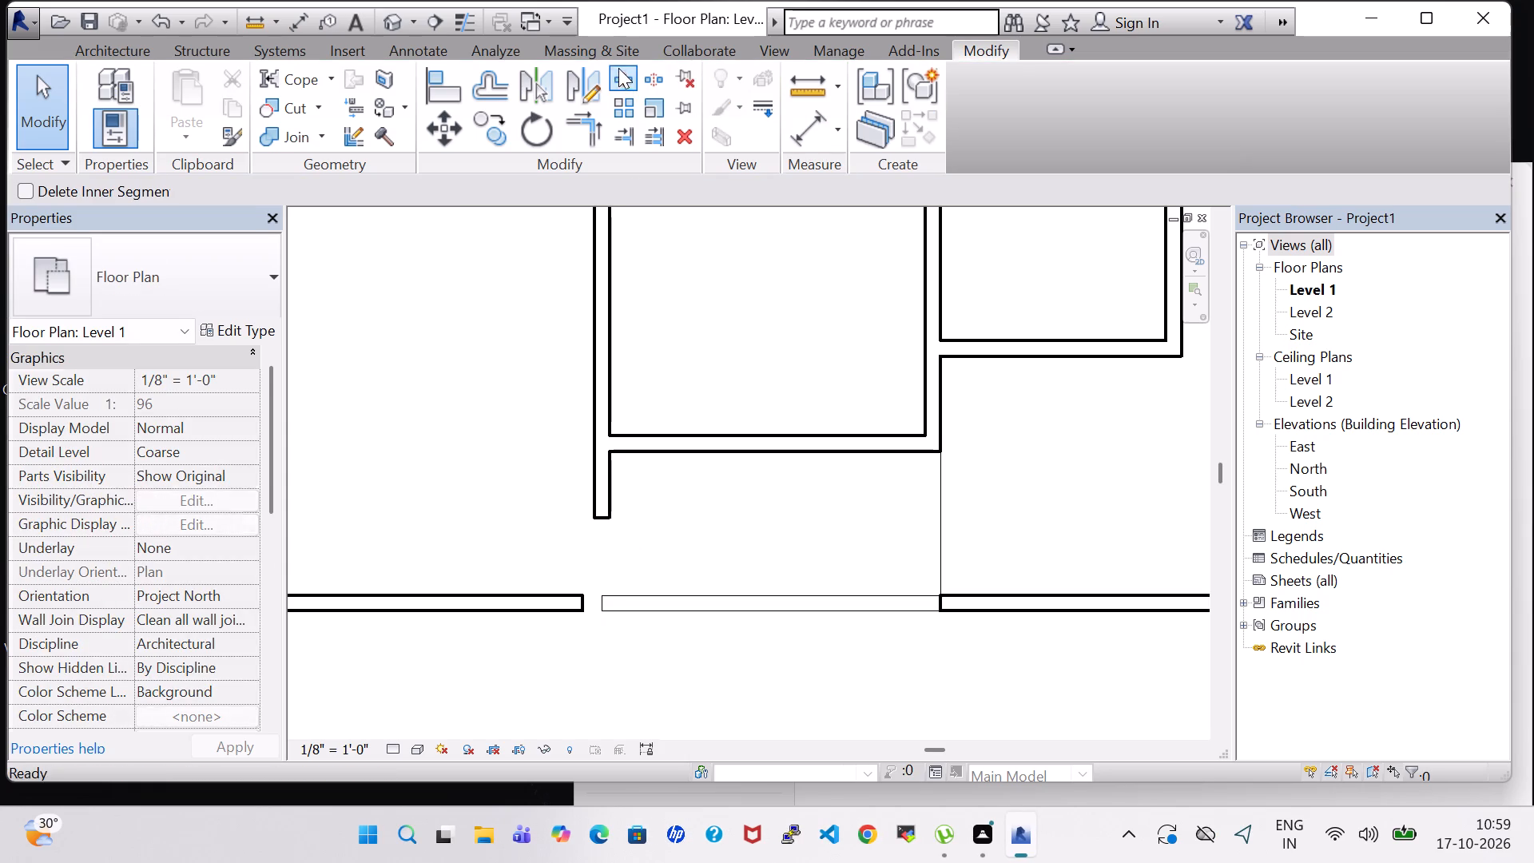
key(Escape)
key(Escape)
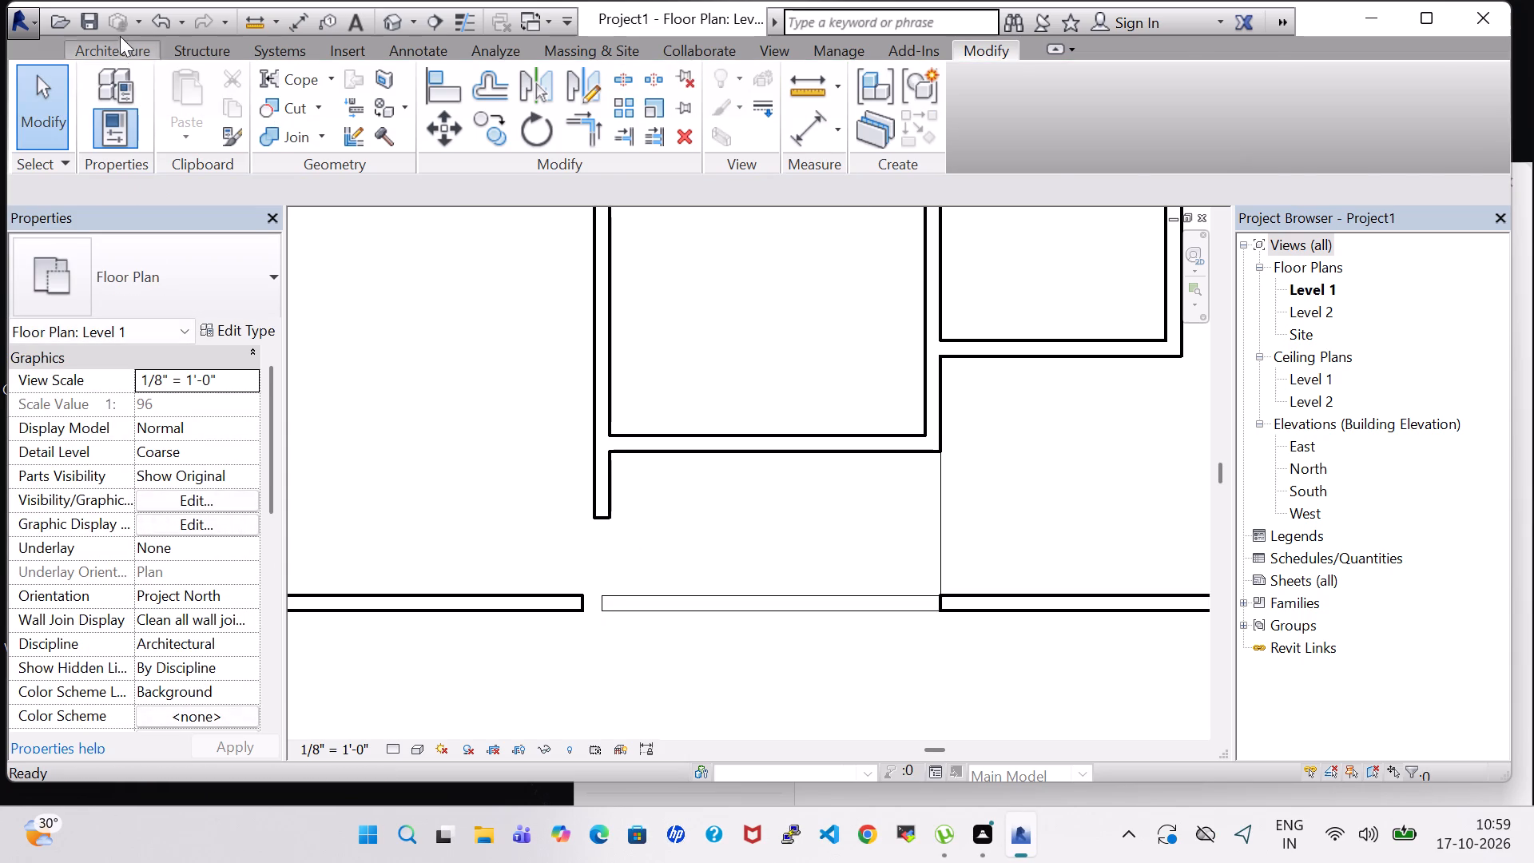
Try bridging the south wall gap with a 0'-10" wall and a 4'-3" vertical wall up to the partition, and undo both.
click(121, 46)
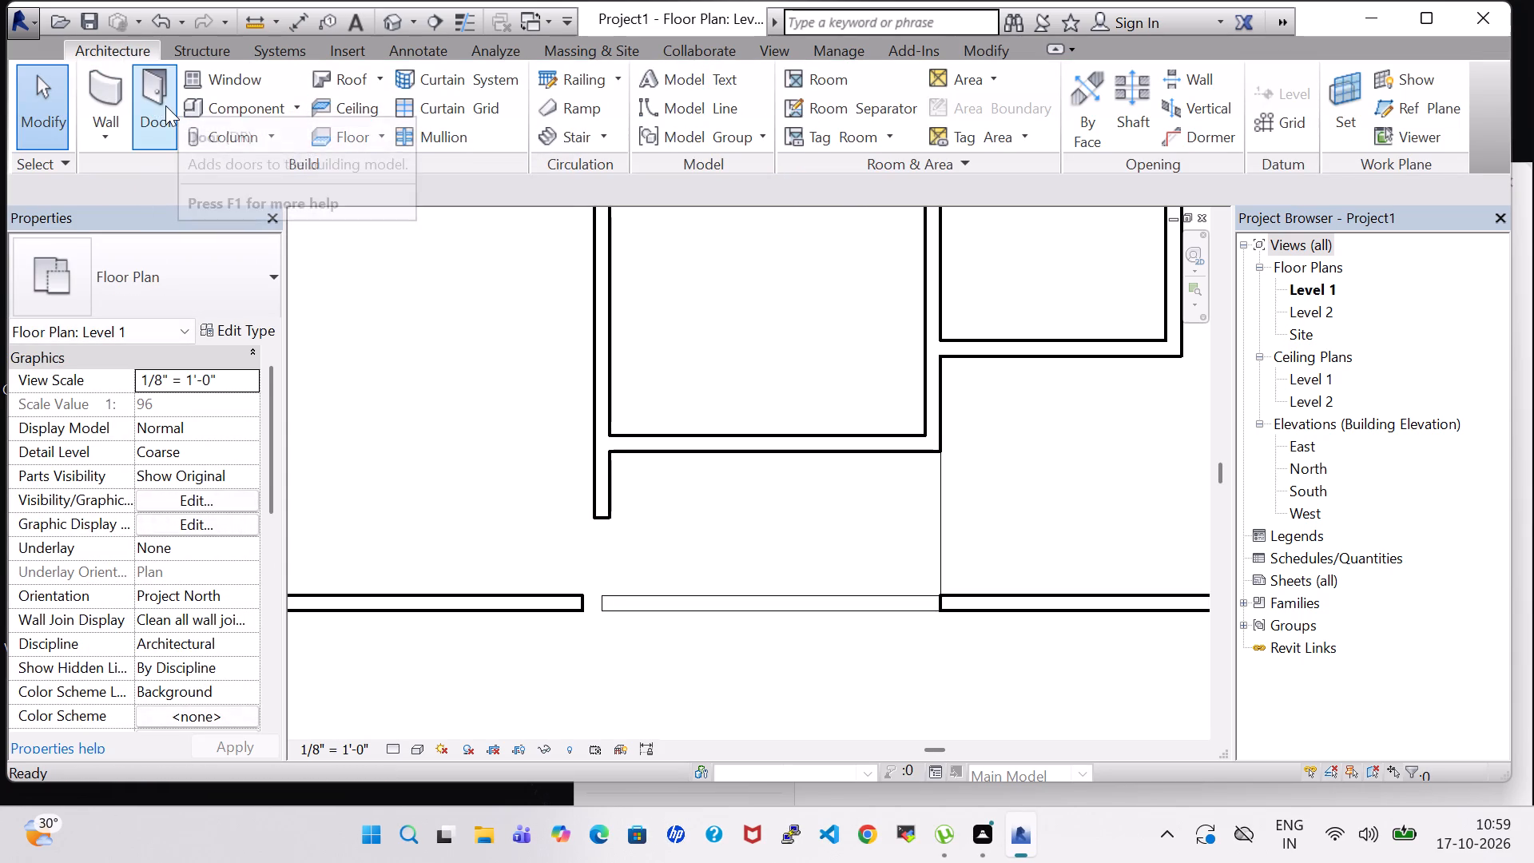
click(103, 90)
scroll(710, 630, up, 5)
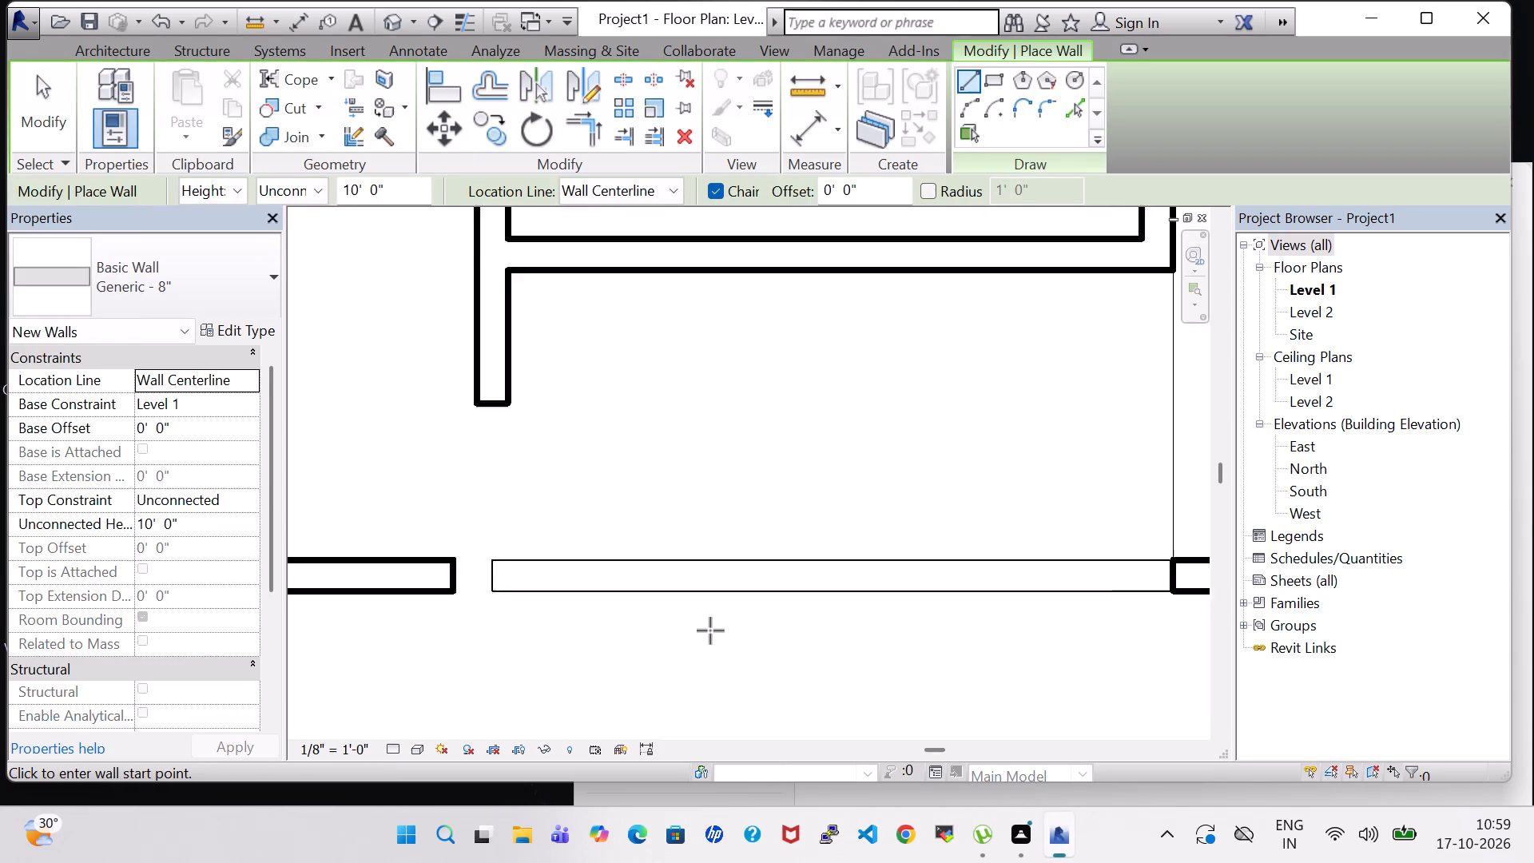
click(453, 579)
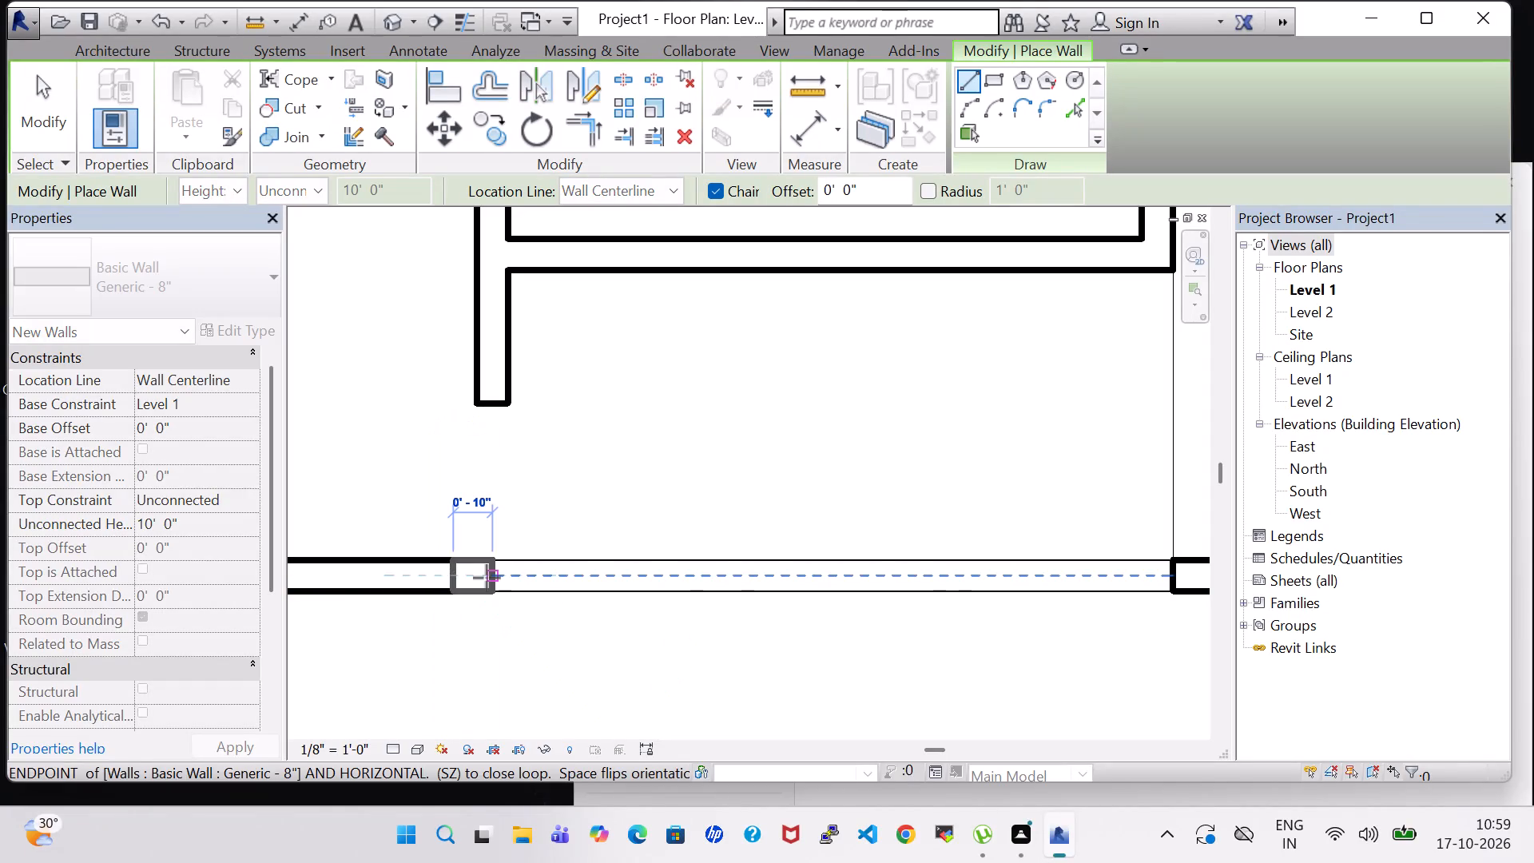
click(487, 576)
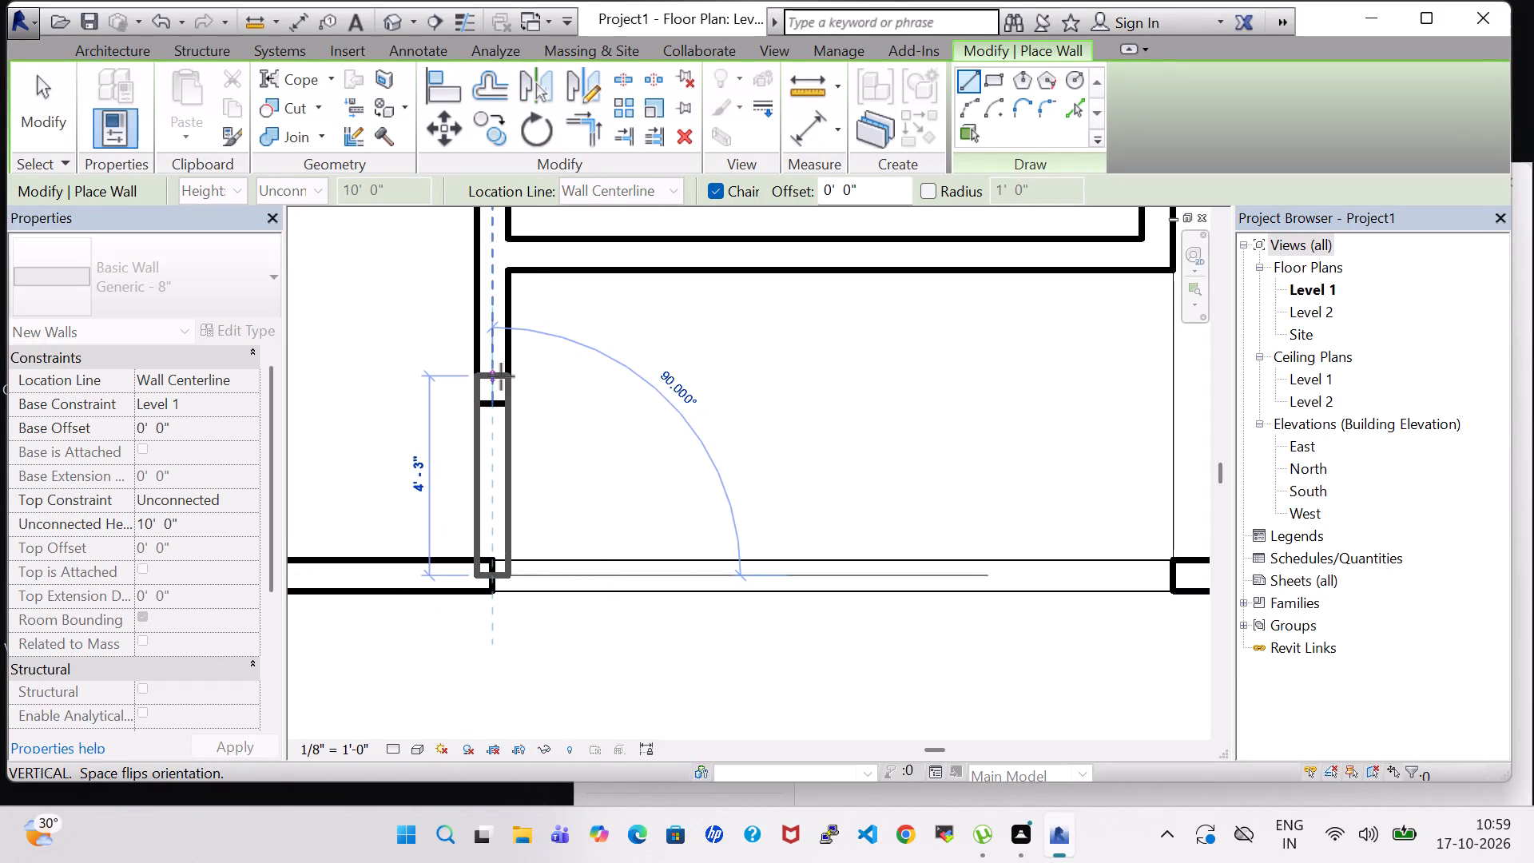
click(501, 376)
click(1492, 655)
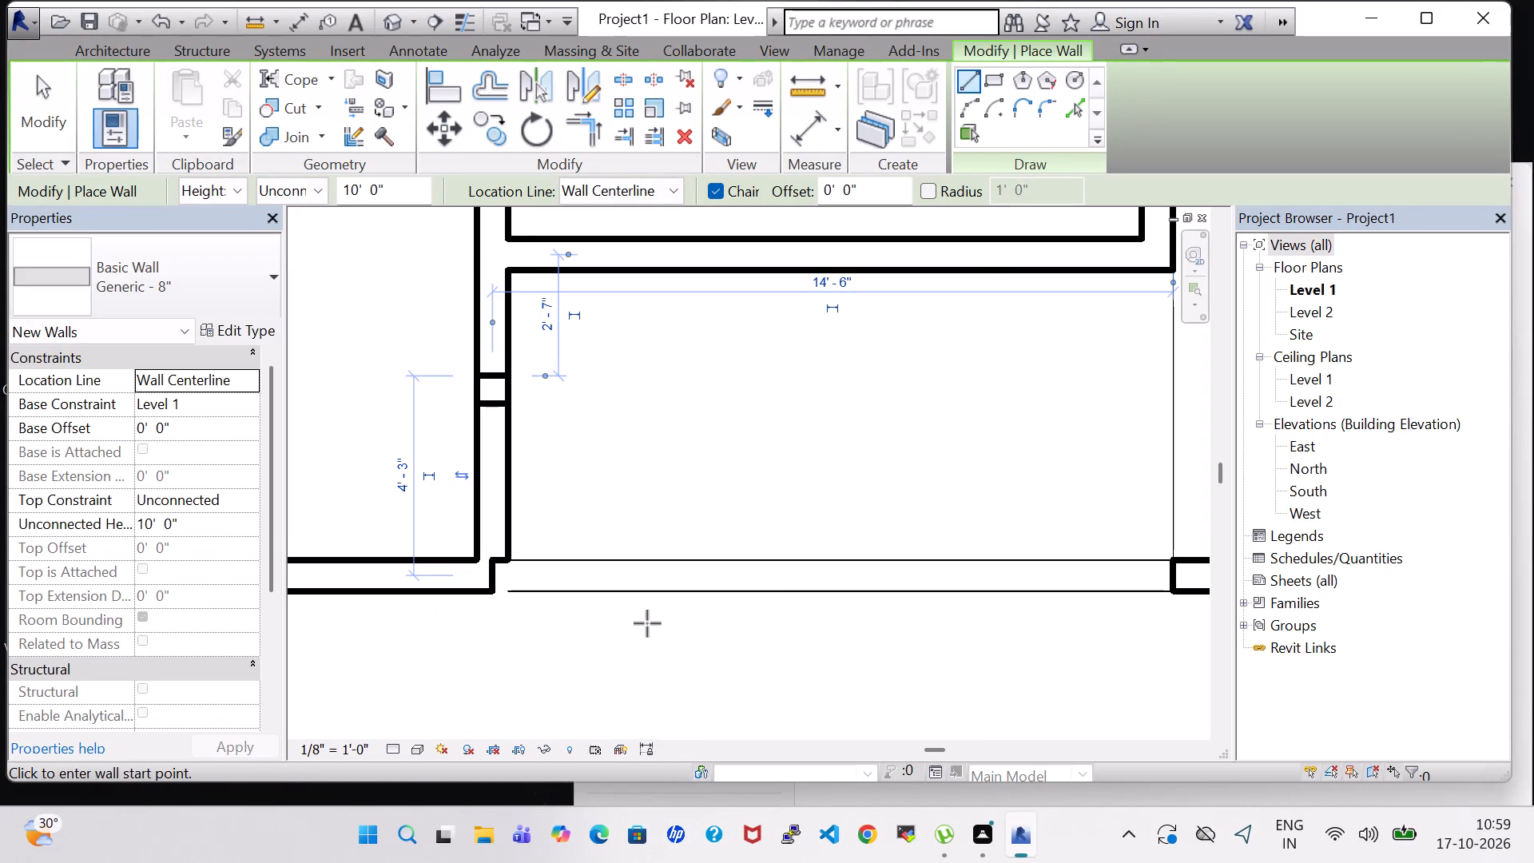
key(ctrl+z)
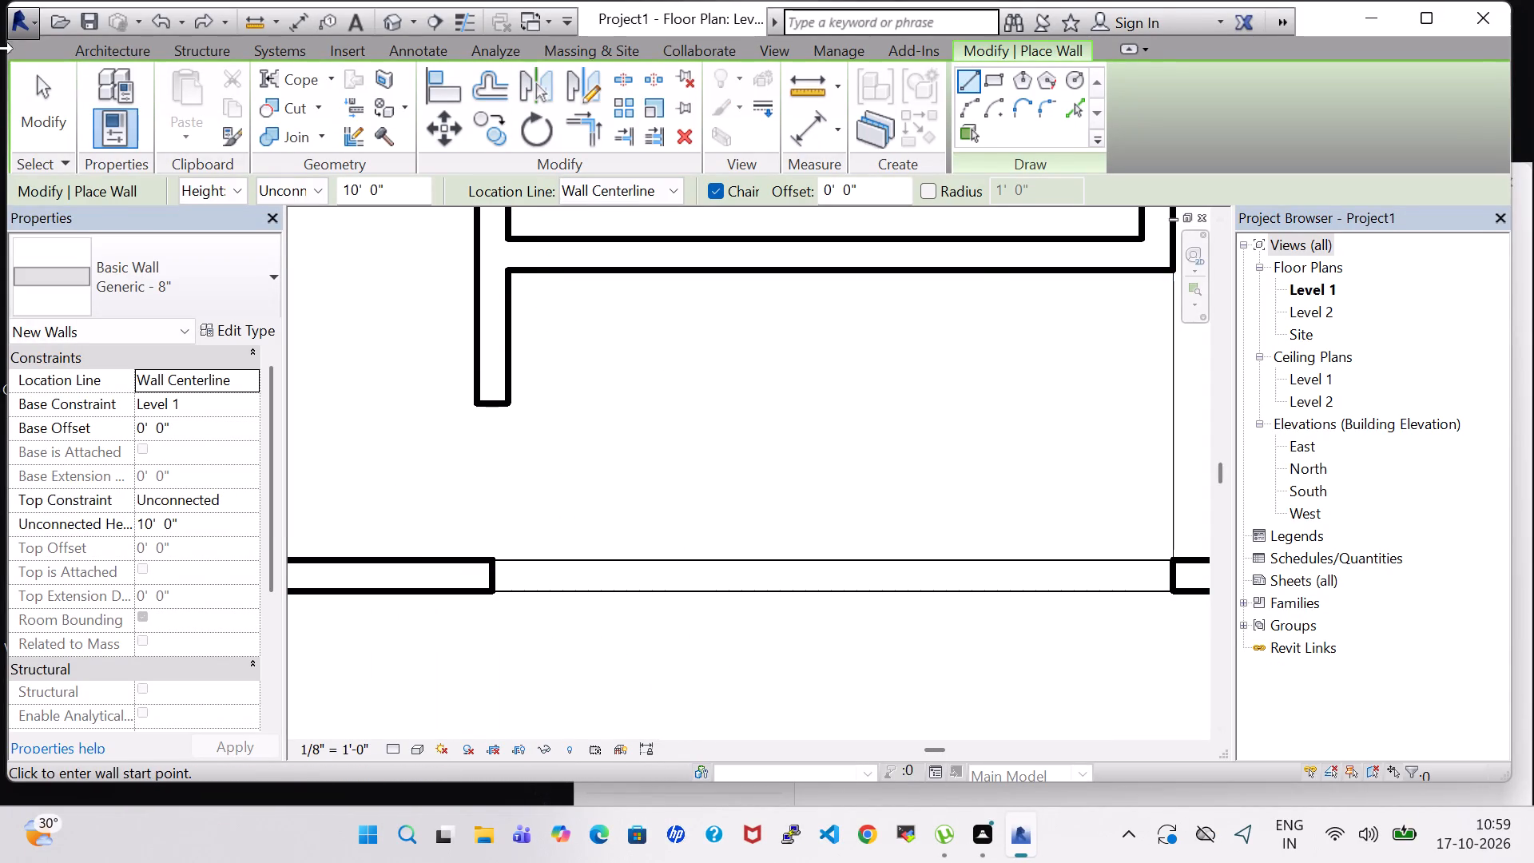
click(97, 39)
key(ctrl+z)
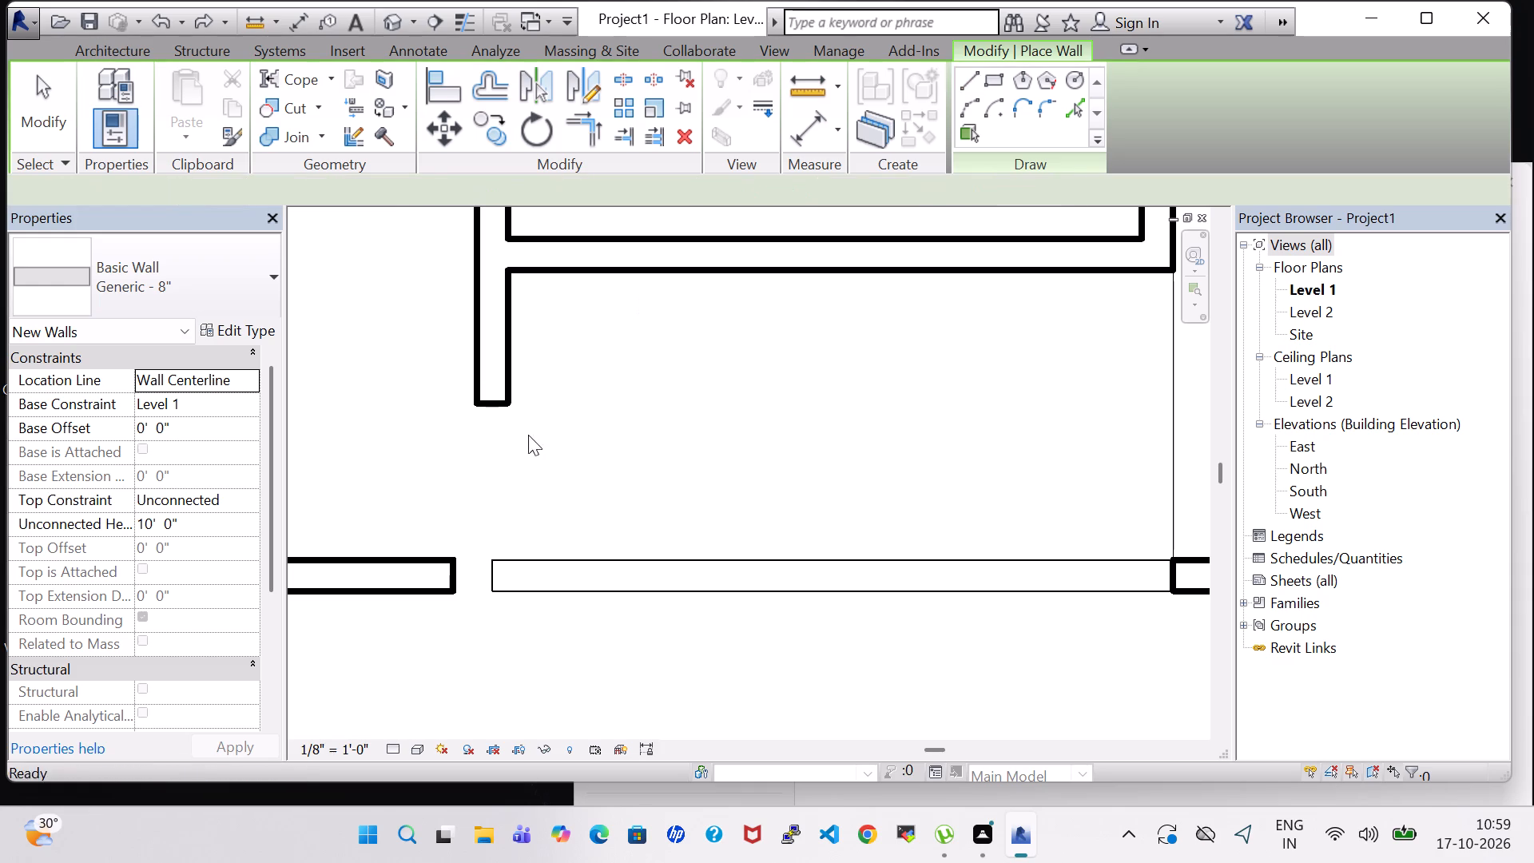
Draw a horizontal 10' high wall about 1'-2" long extending the southwest room's south wall across the gap.
click(125, 51)
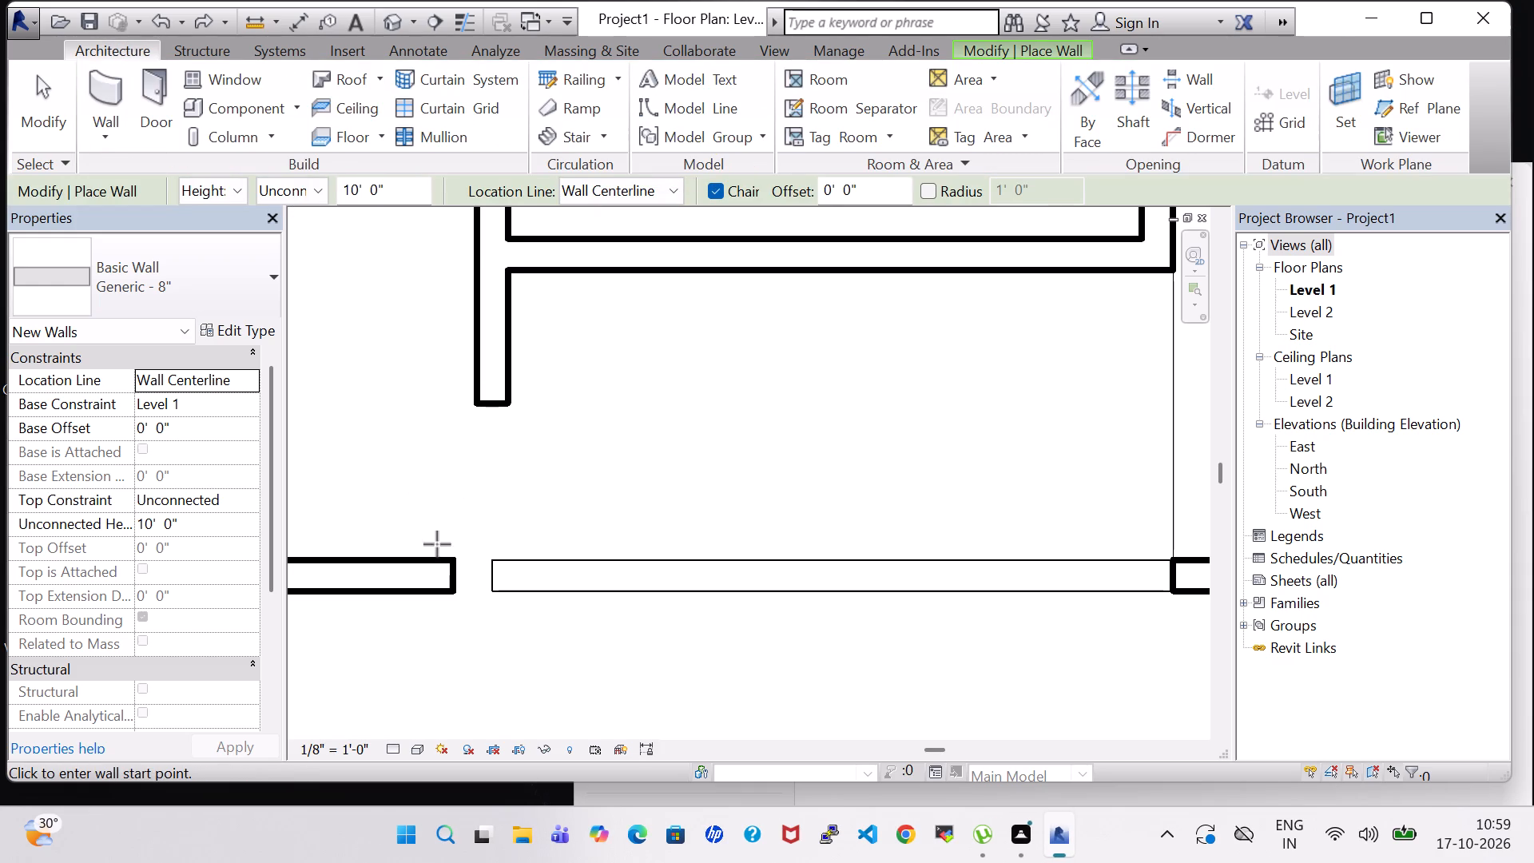
click(452, 574)
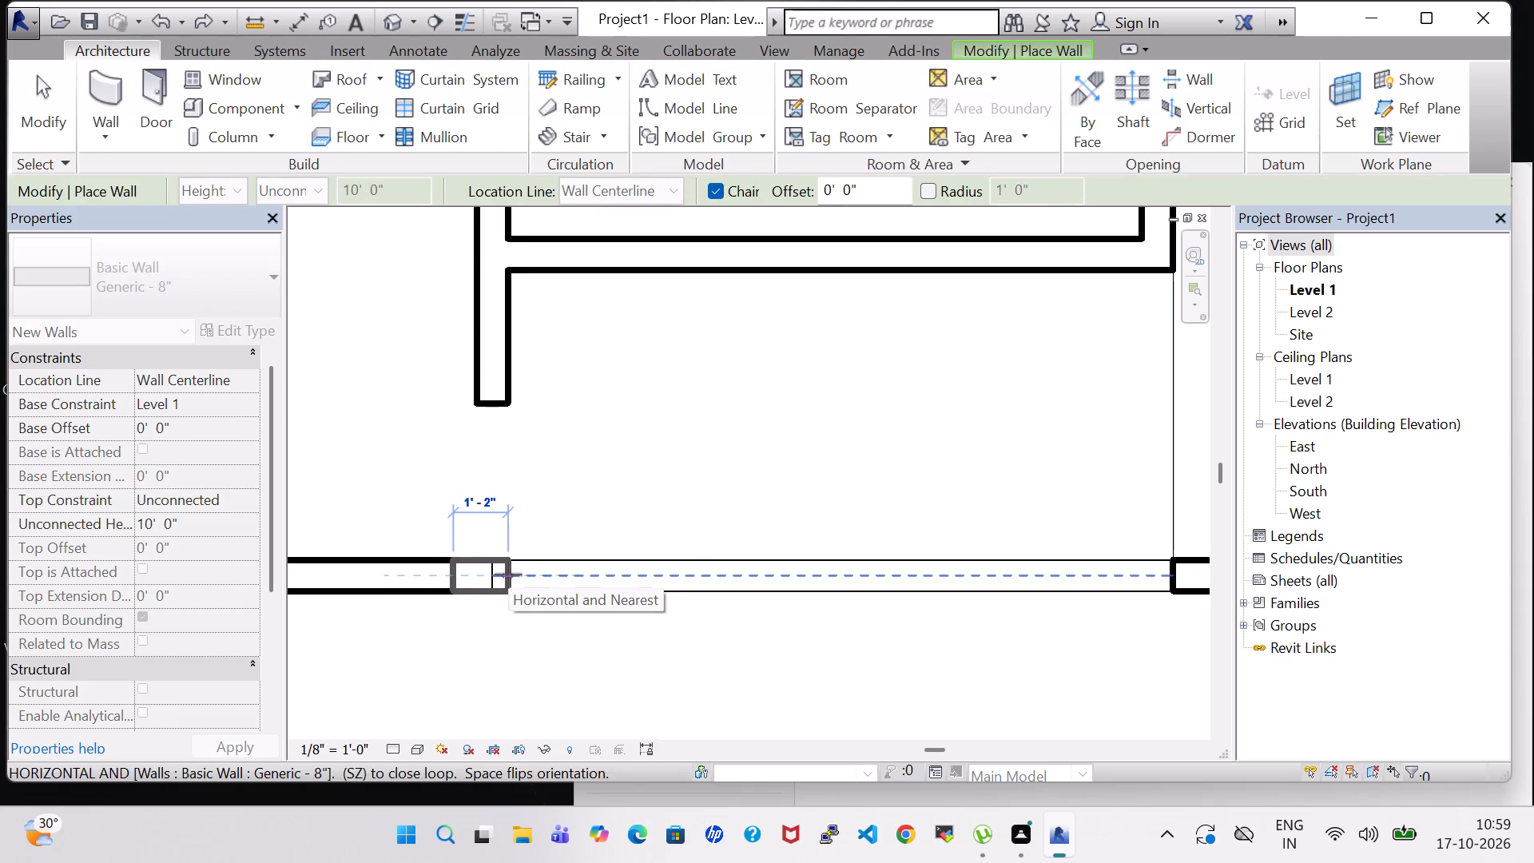
click(508, 575)
key(Escape)
key(Escape)
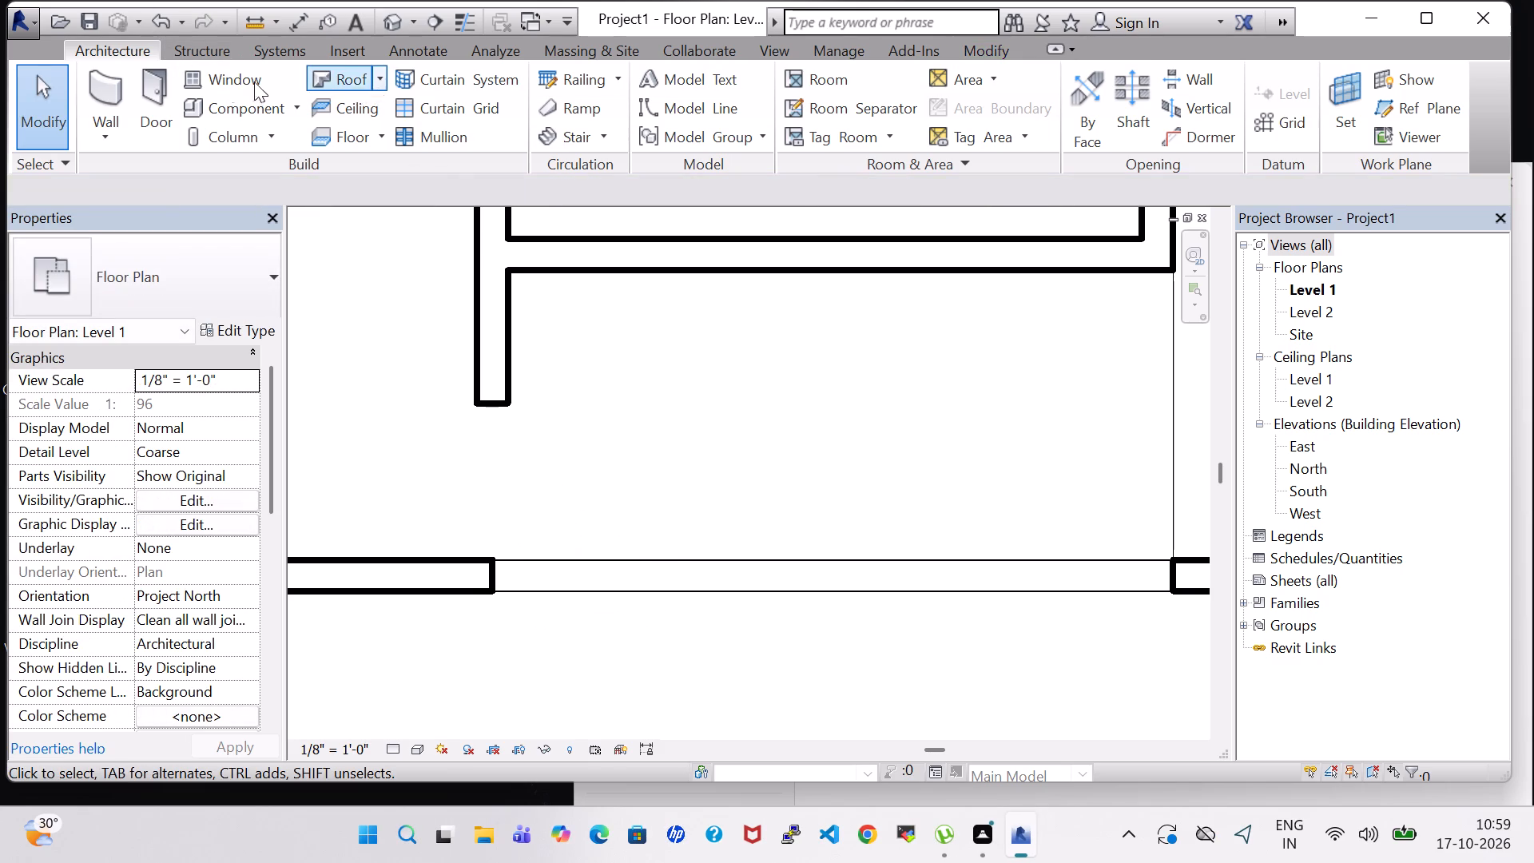
Draw a vertical wall about 3'-8" long from the southwest room's east partition end down to the south wall's centerline.
click(128, 74)
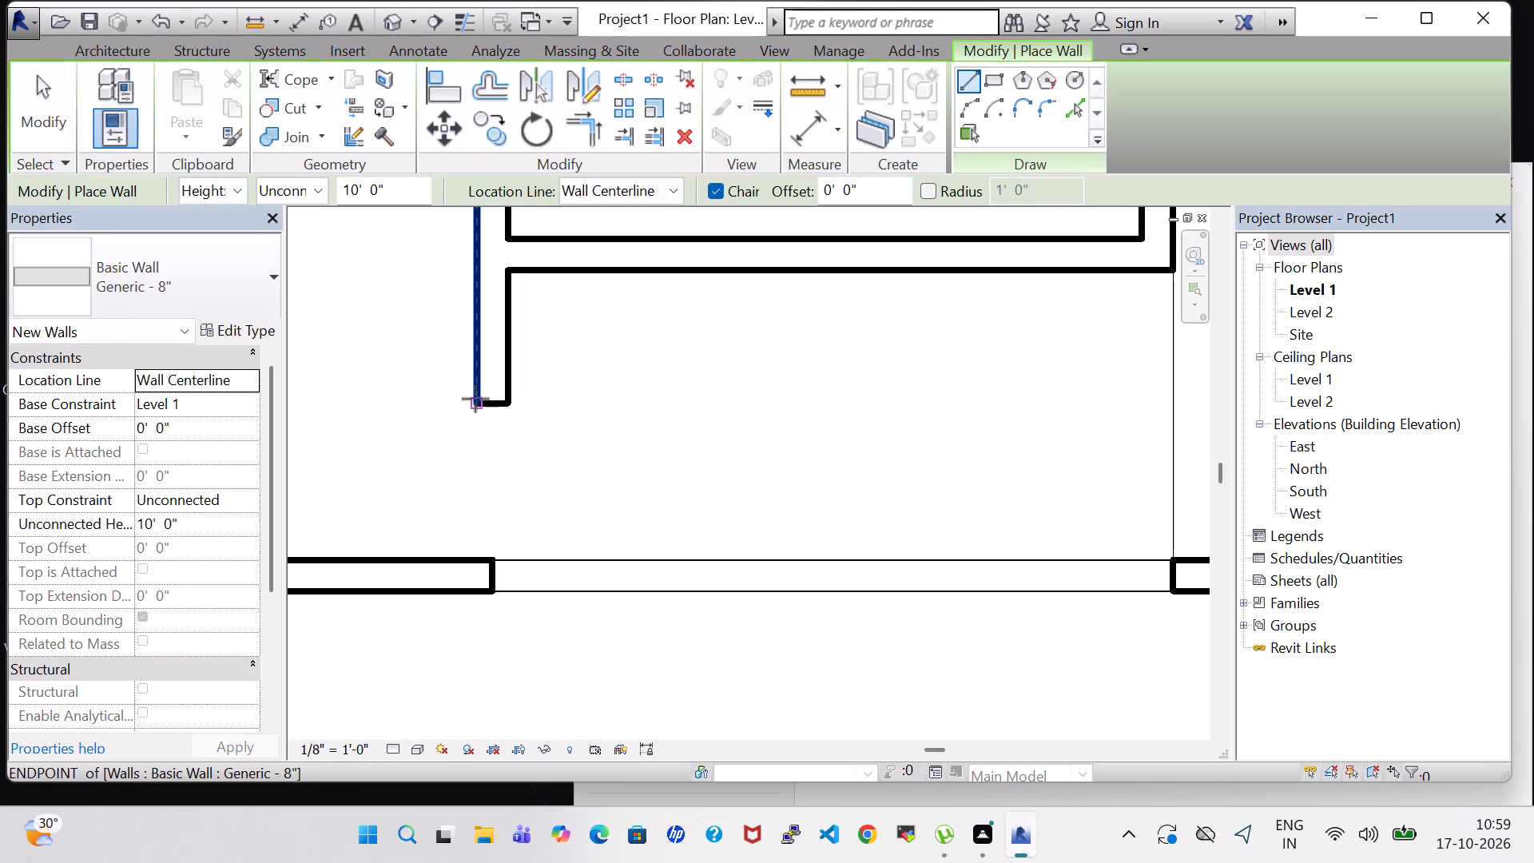
click(493, 400)
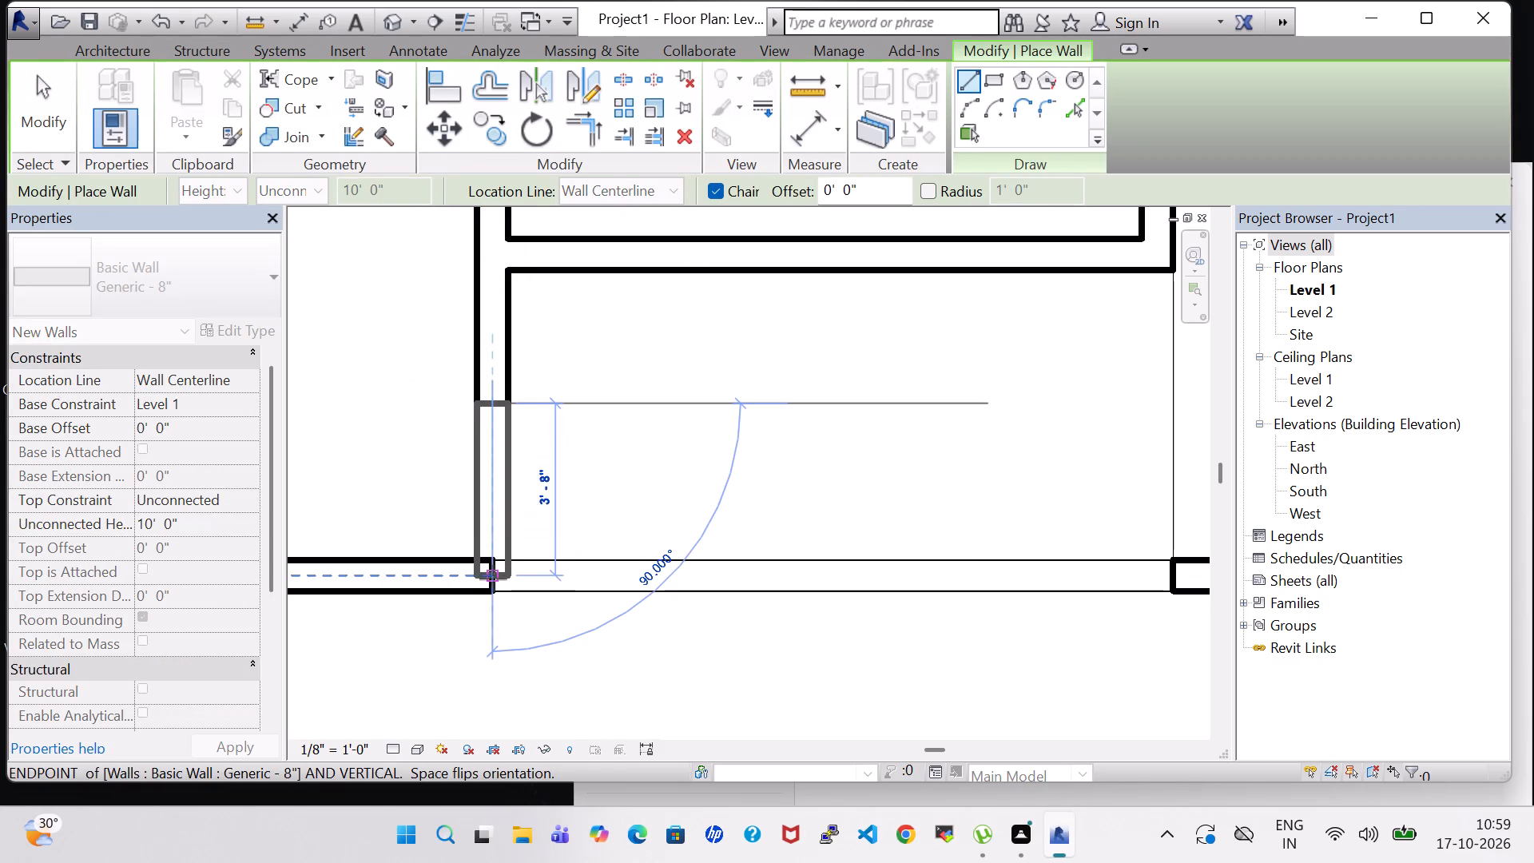
click(489, 587)
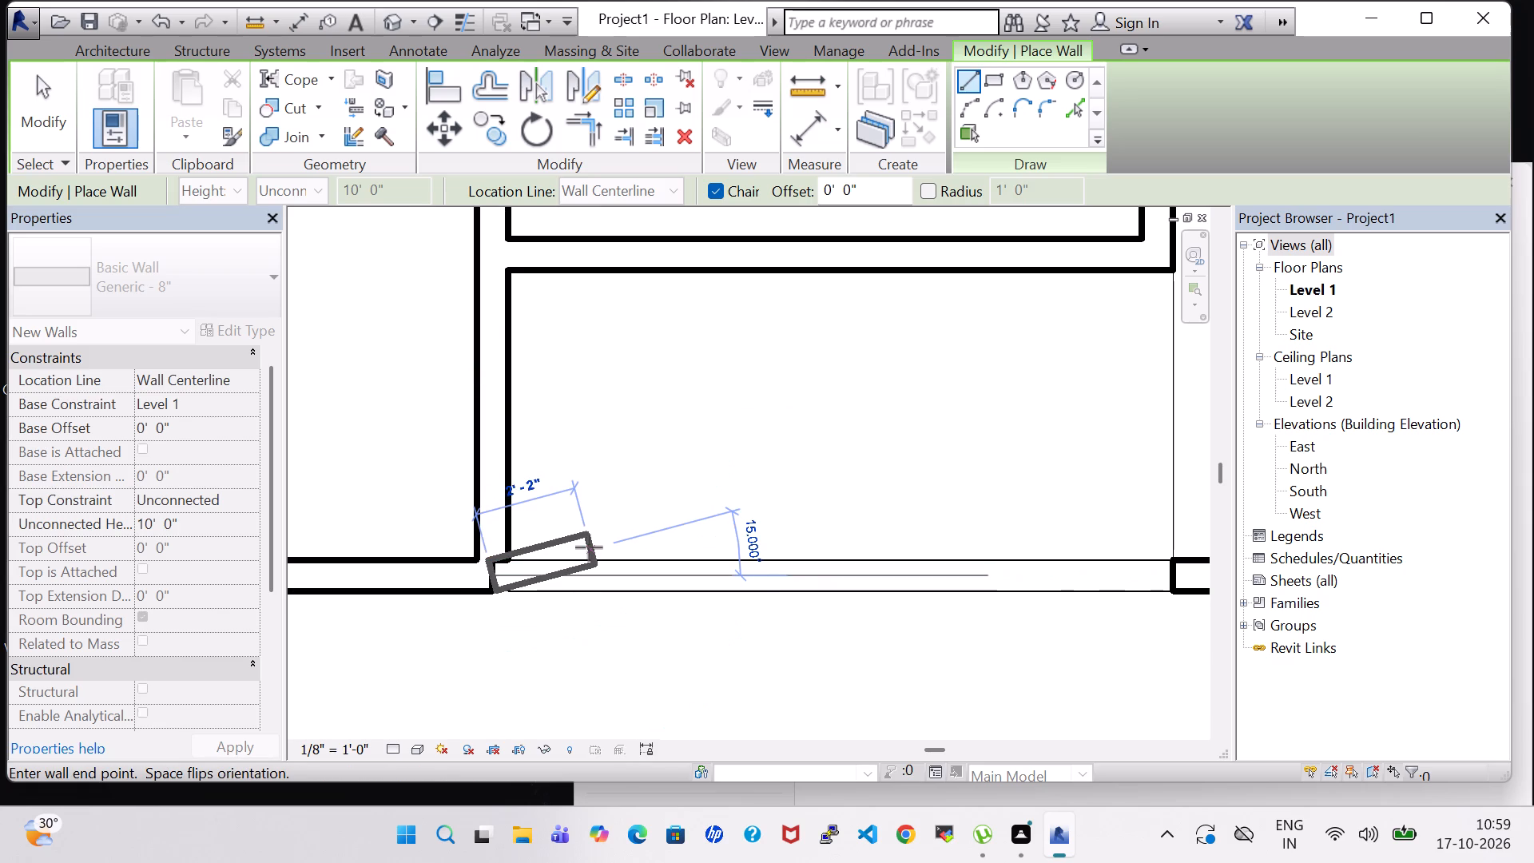
key(Escape)
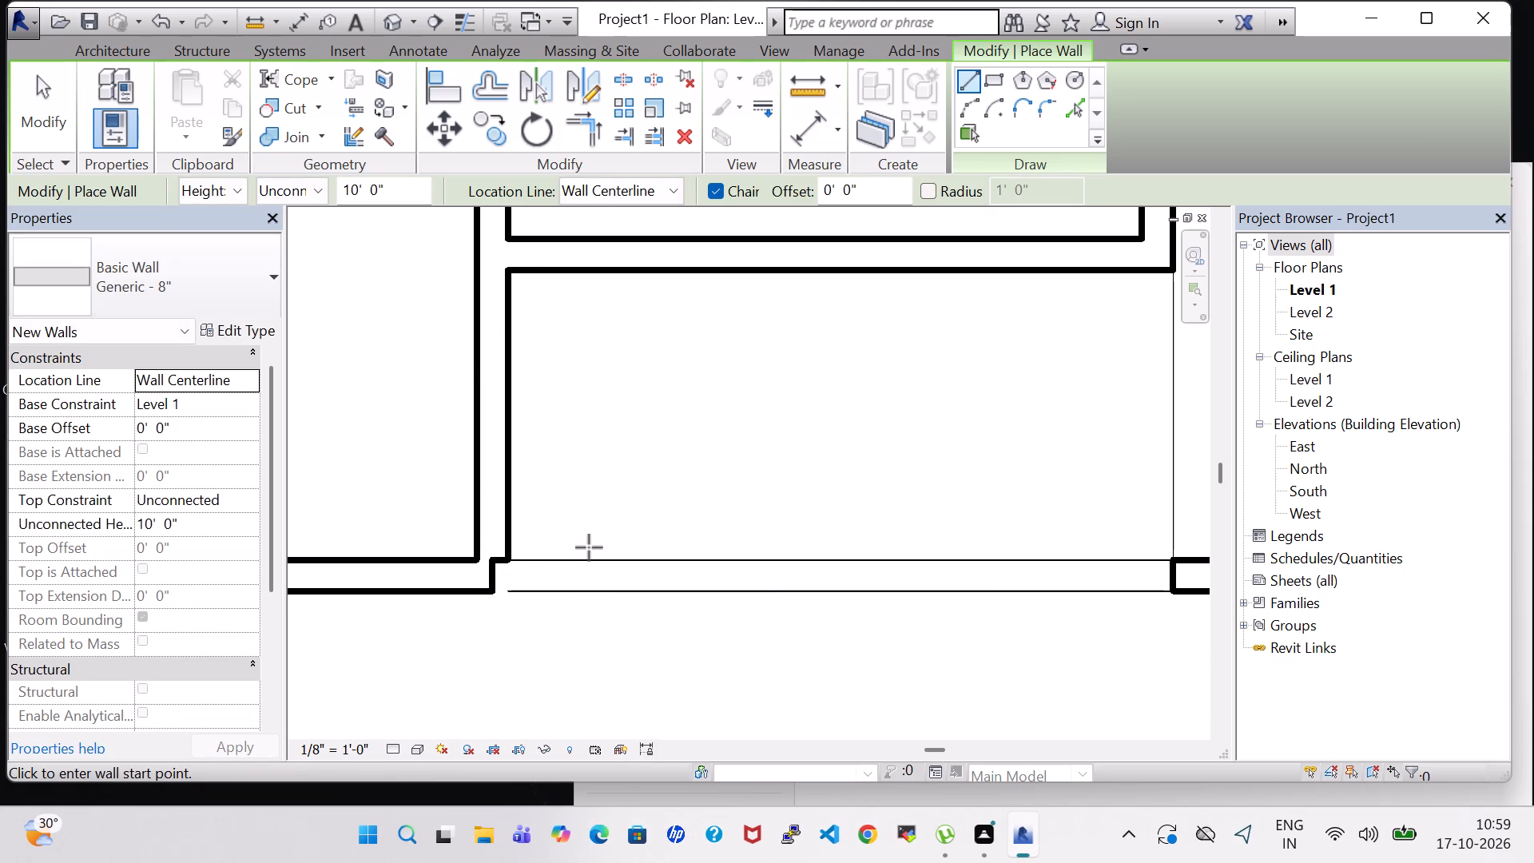
scroll(599, 615, down, 1)
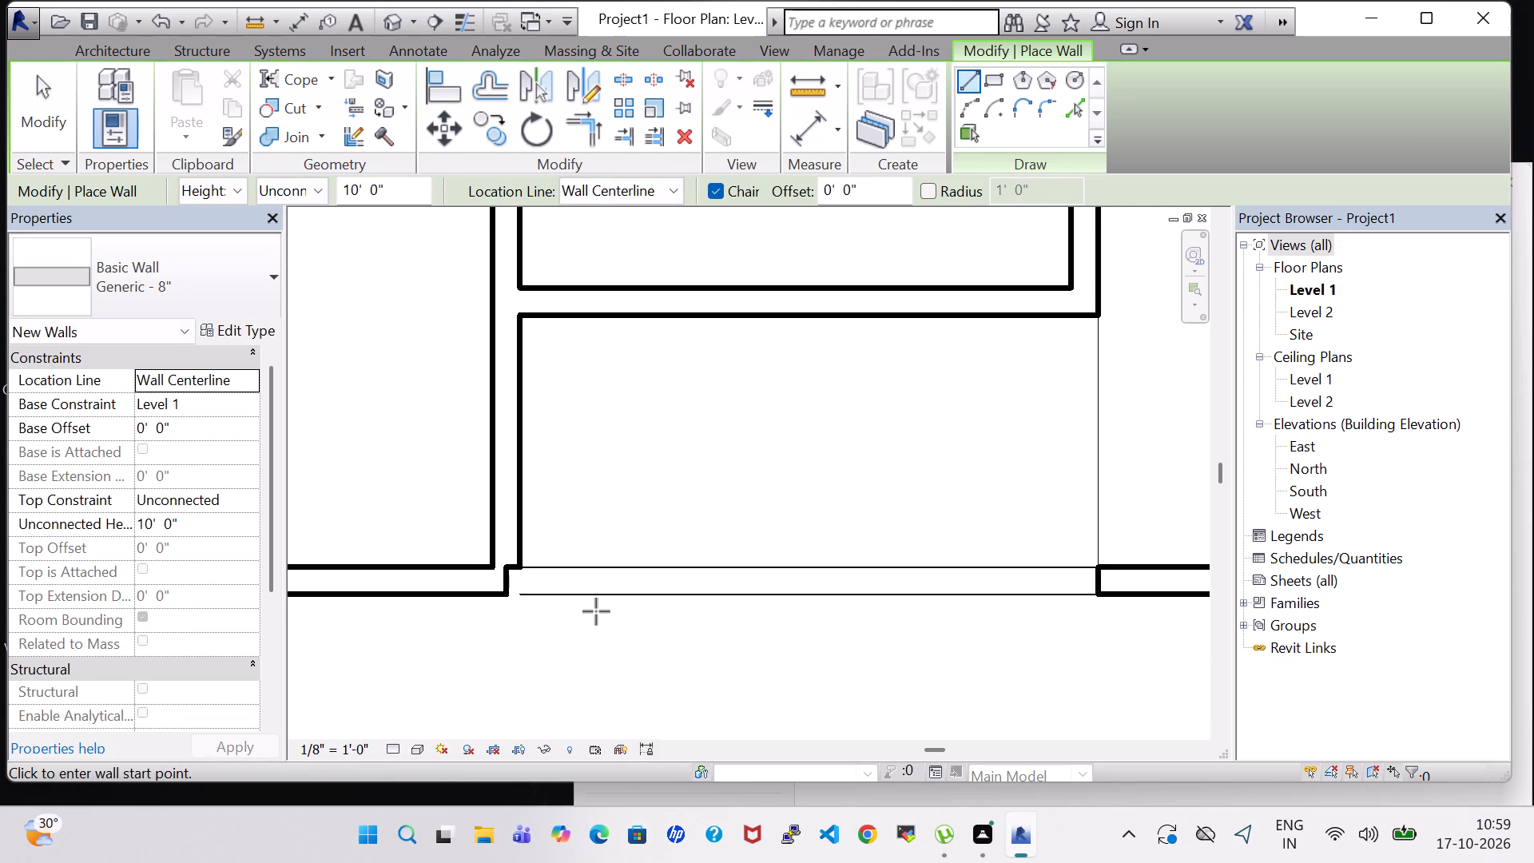
key(Escape)
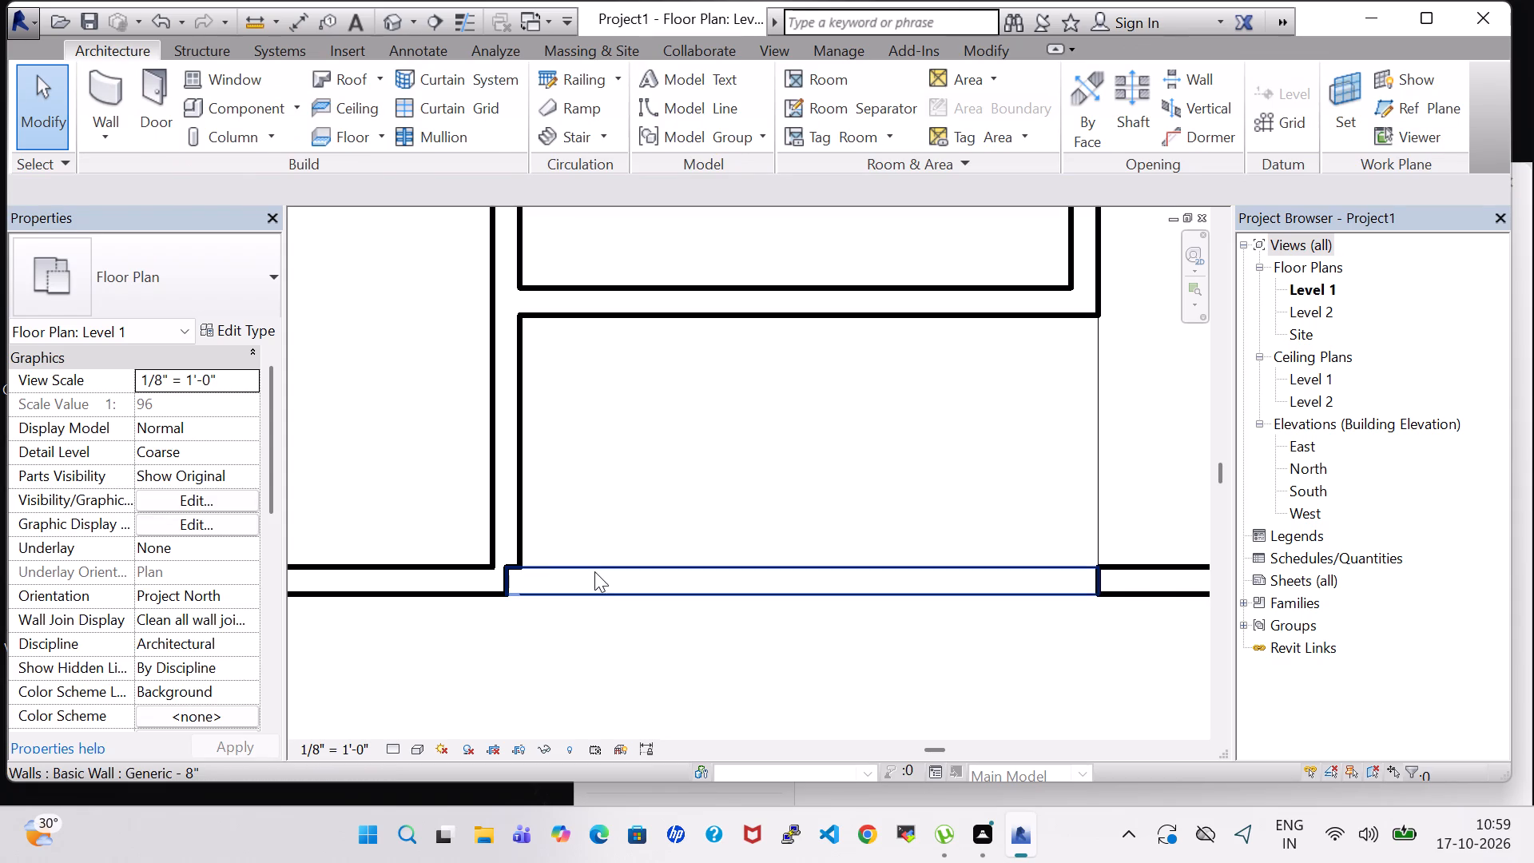
Delete the low south wall running east from the southwest room's partition to the next full-height wall.
click(594, 571)
key(Delete)
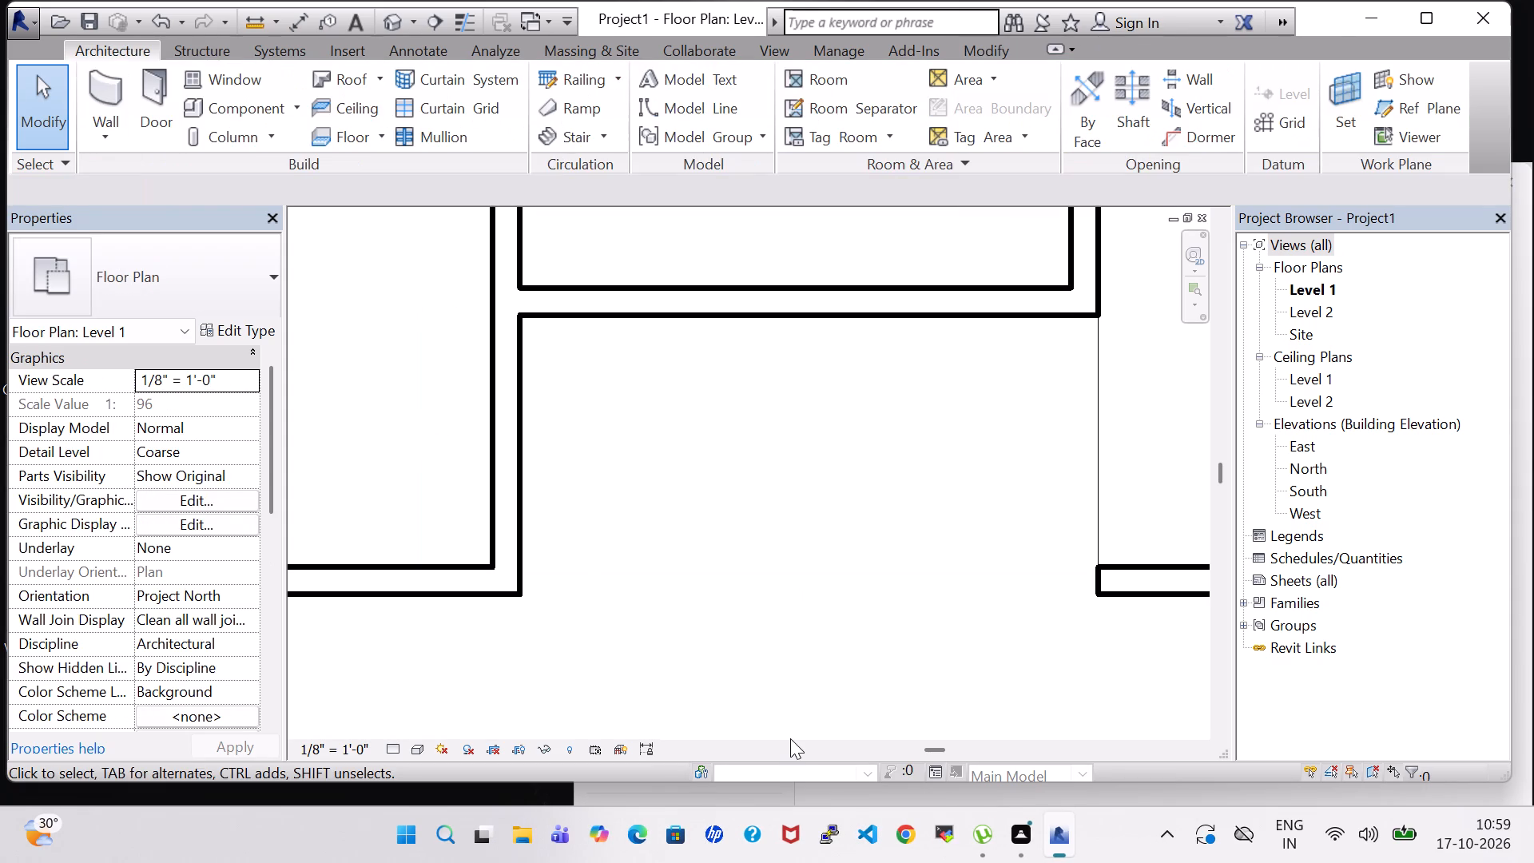
Draw a 10' high Generic - 8" wall from the partition's southeast corner east to the end of the existing south wall.
click(88, 67)
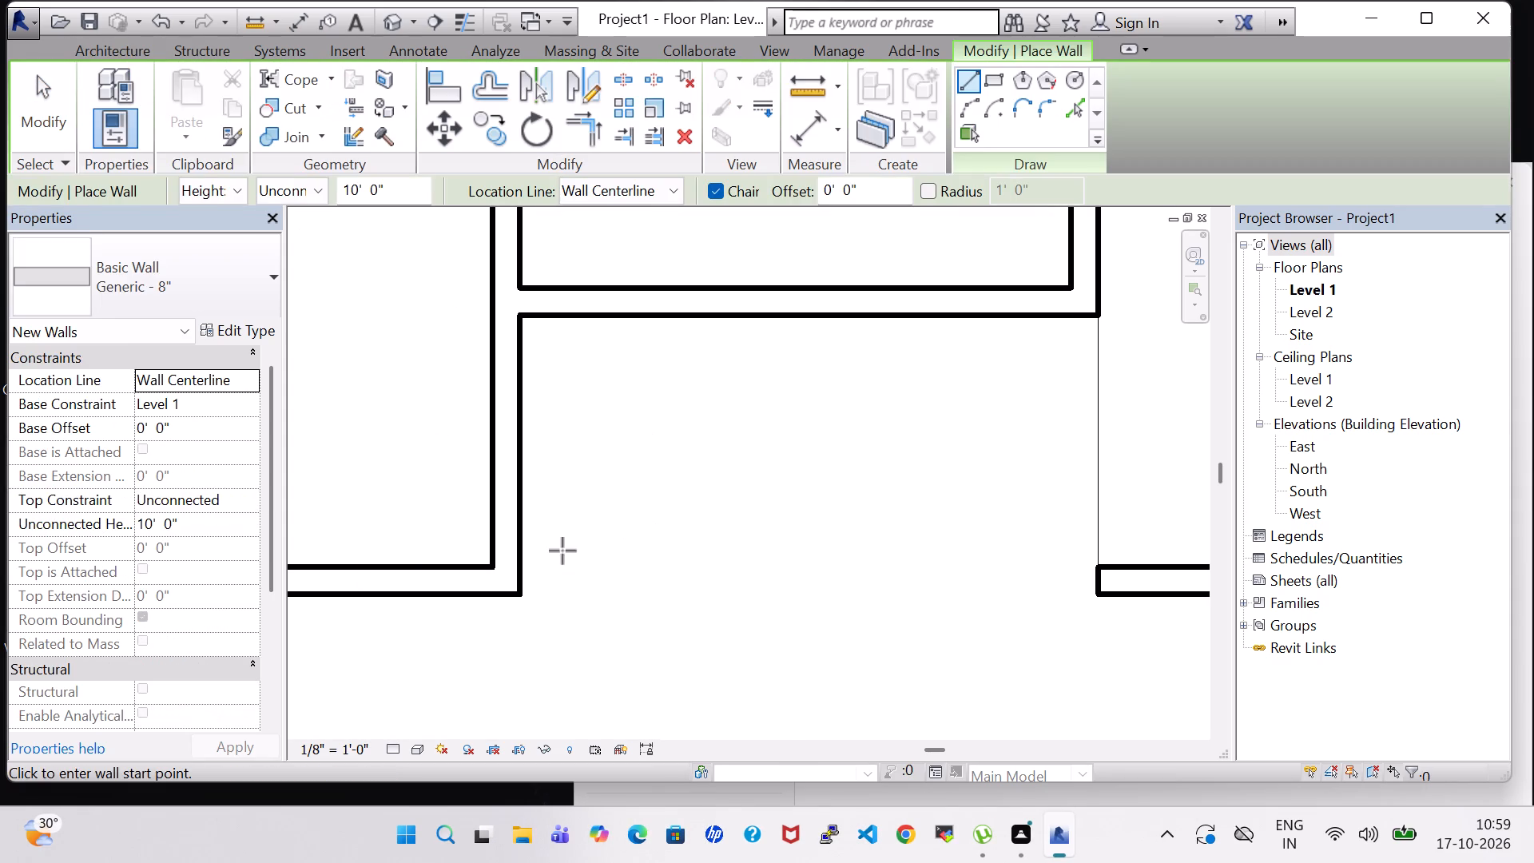
click(523, 579)
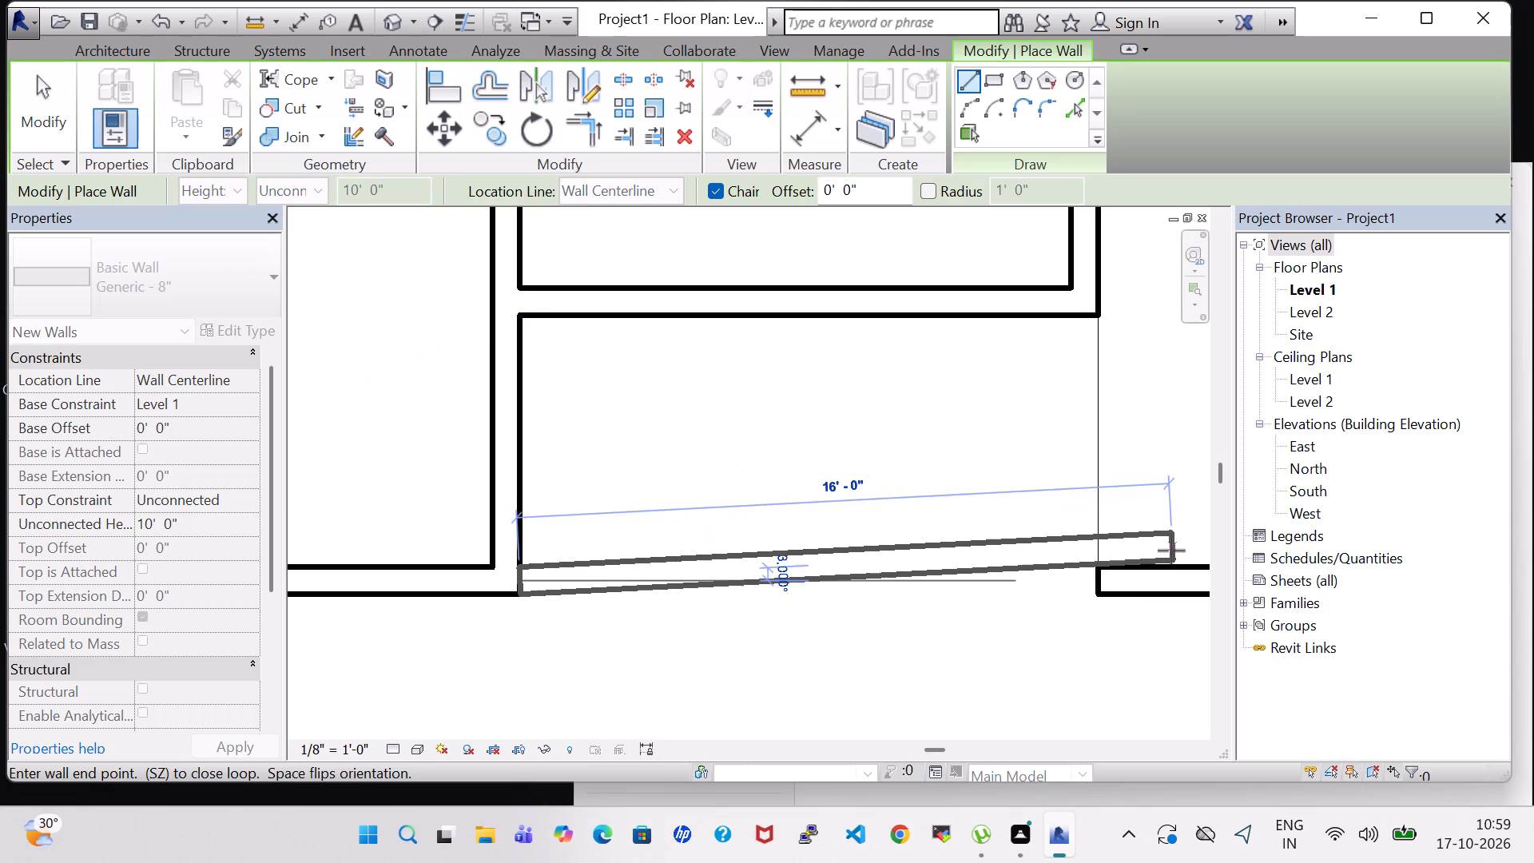
click(1096, 571)
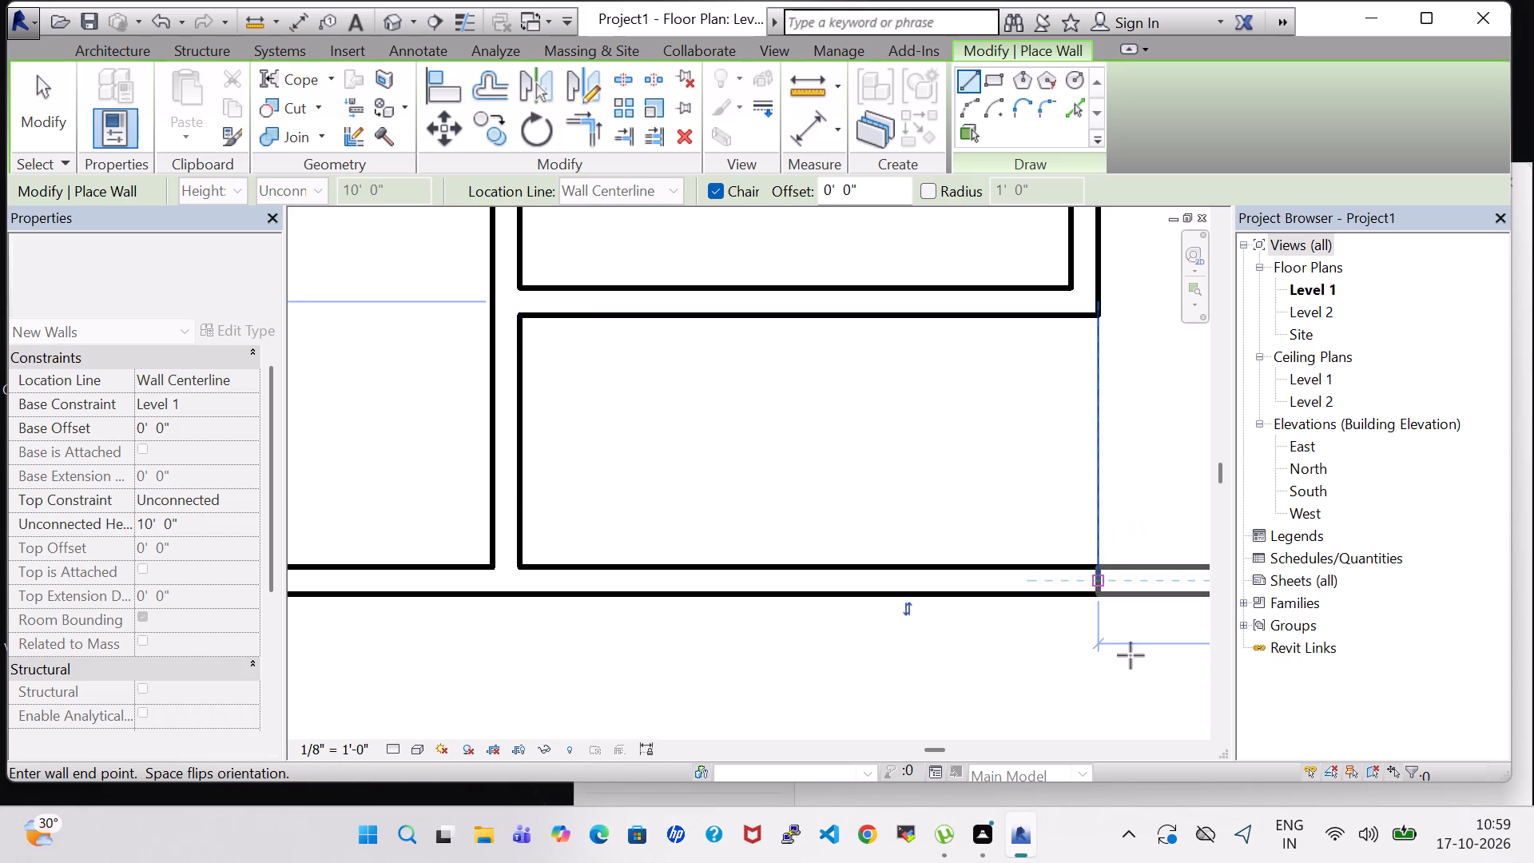
key(Escape)
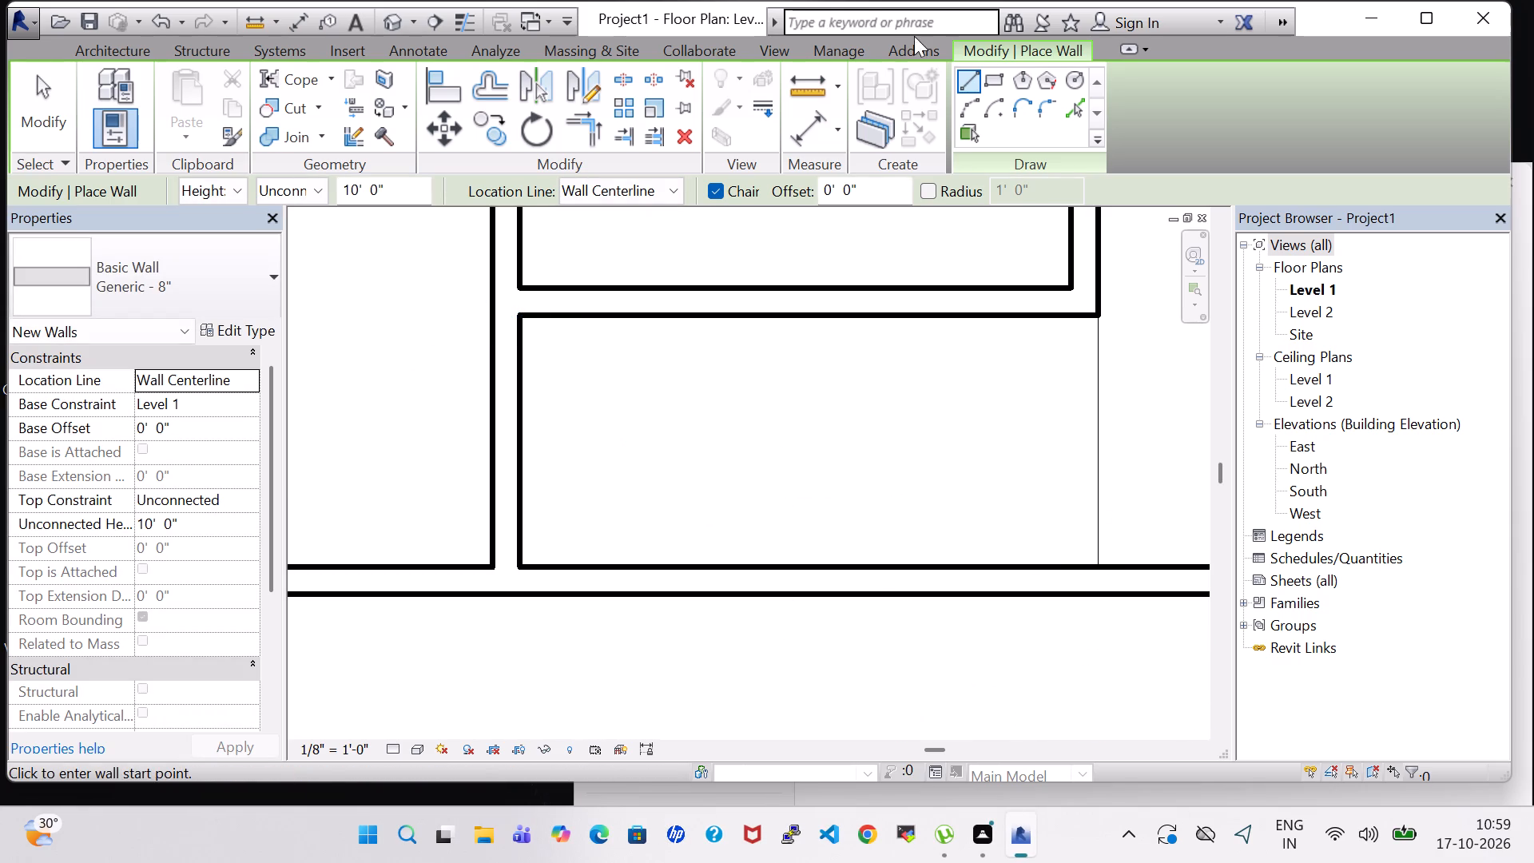
Split the south wall at the east face of the southwest room's east partition.
click(622, 81)
scroll(527, 555, up, 7)
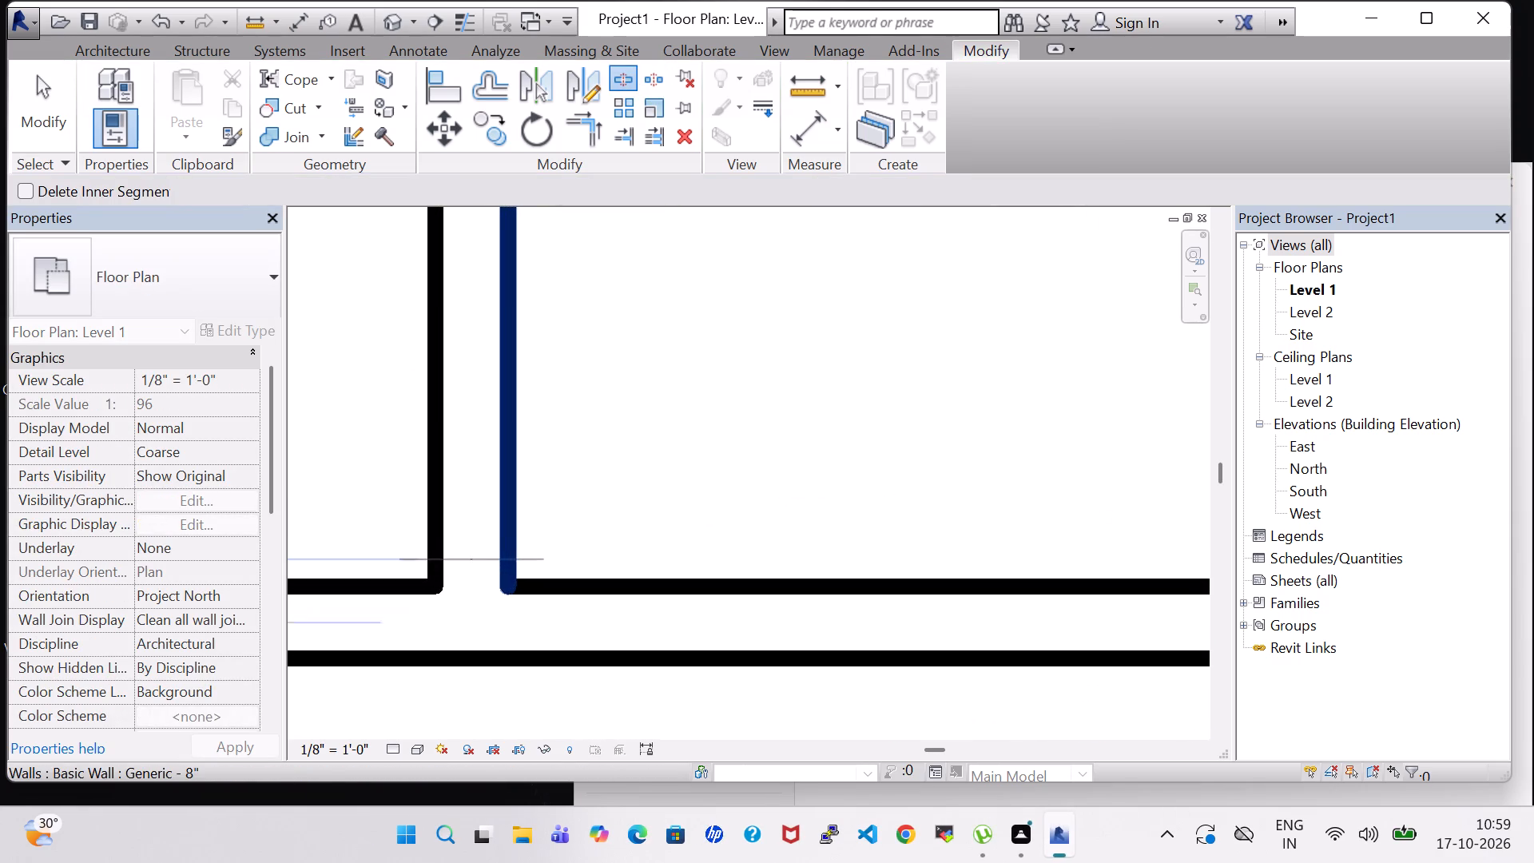
scroll(527, 555, up, 1)
click(507, 626)
scroll(604, 626, down, 7)
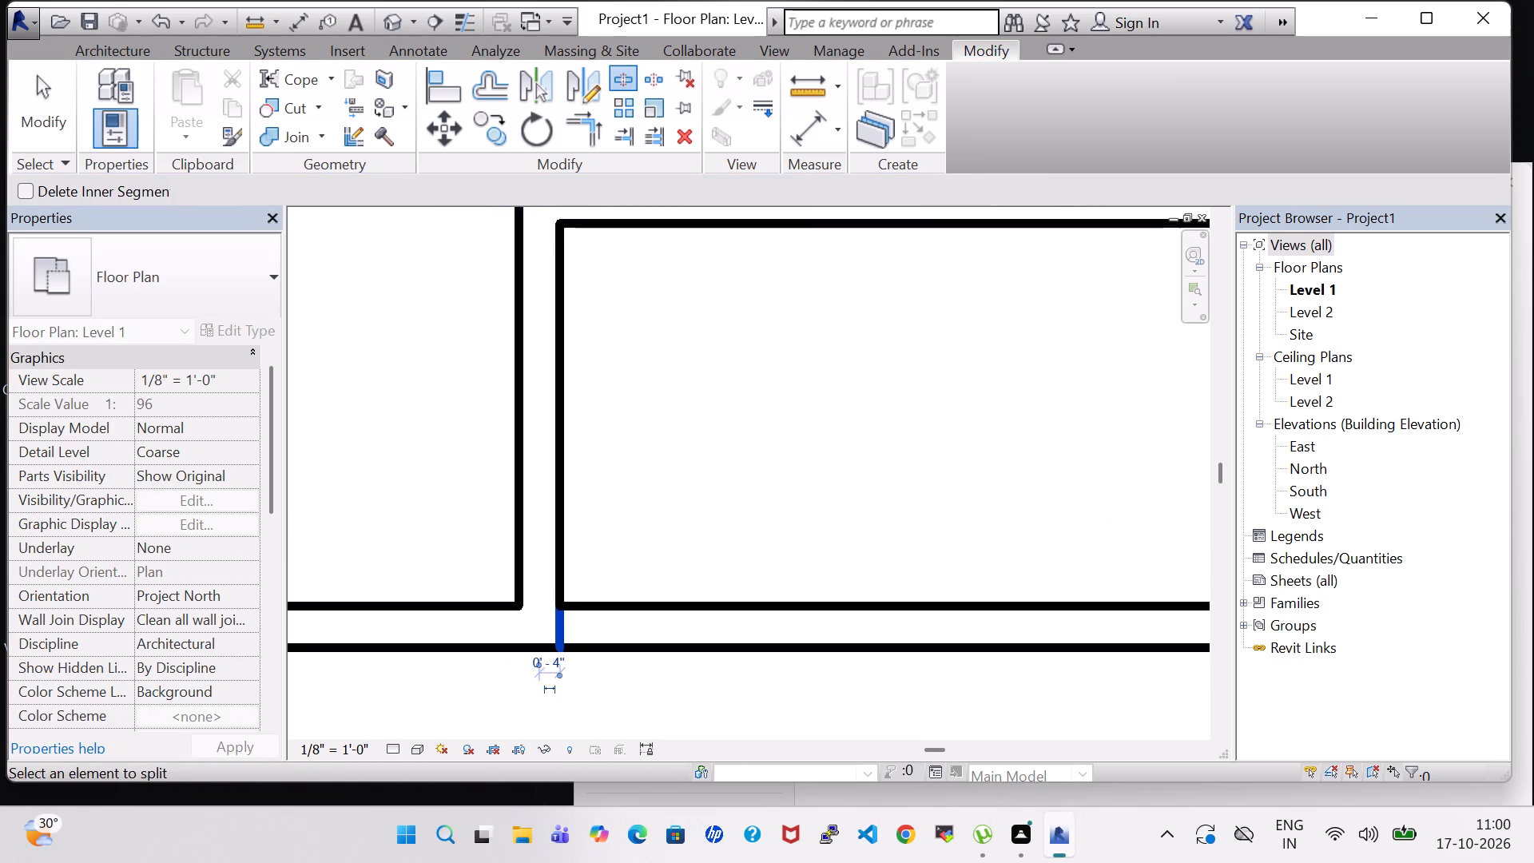
key(Escape)
key(Escape)
Split the south wall where the room separation line meets it, undoing and repeating the first cut.
click(896, 618)
scroll(885, 559, down, 5)
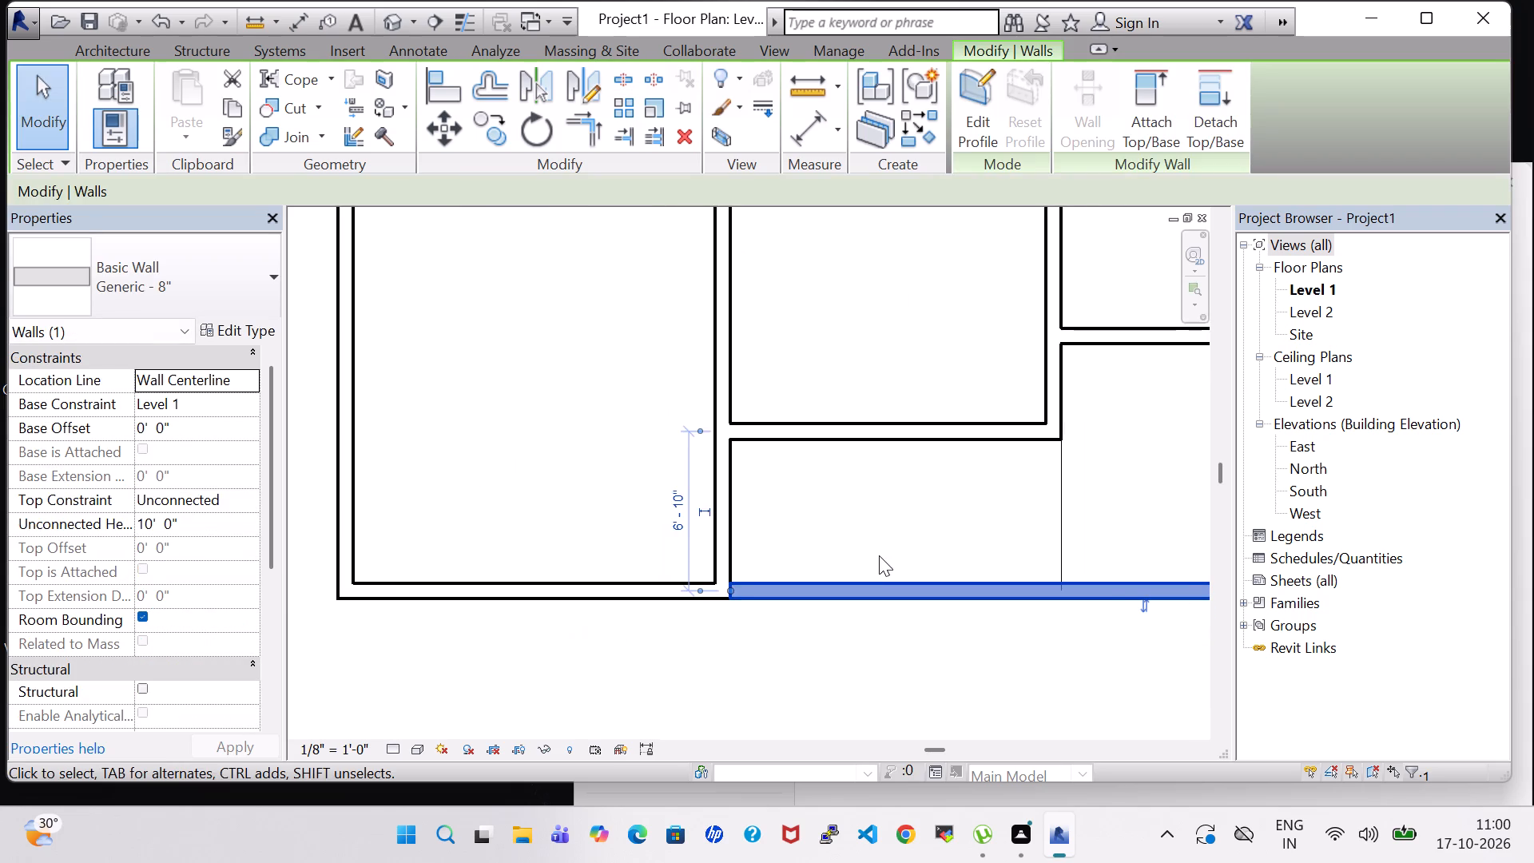
scroll(879, 555, down, 1)
middle_click(881, 547)
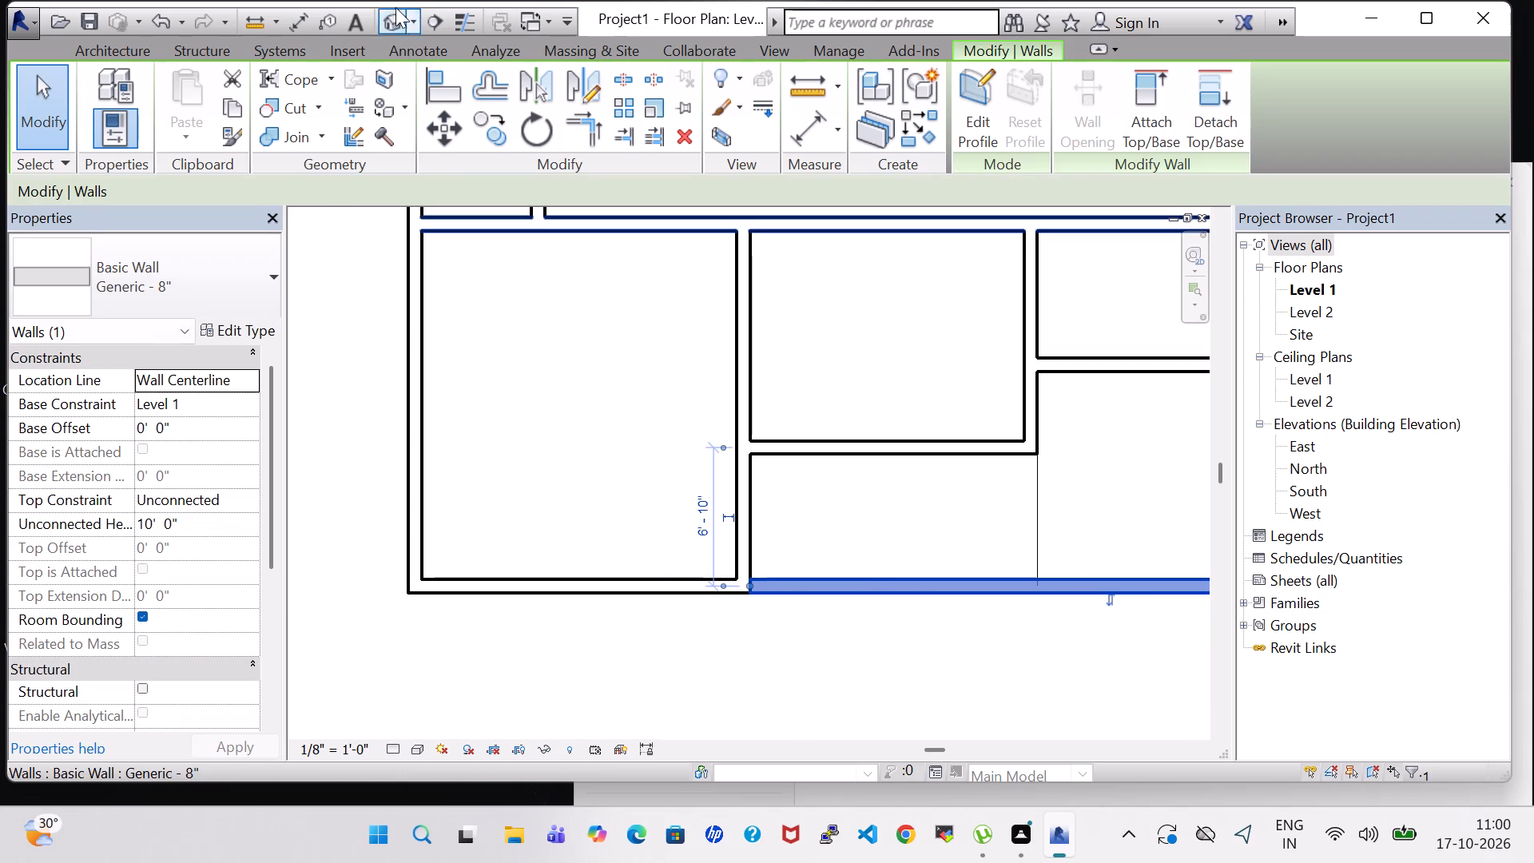
click(620, 74)
scroll(1164, 522, up, 4)
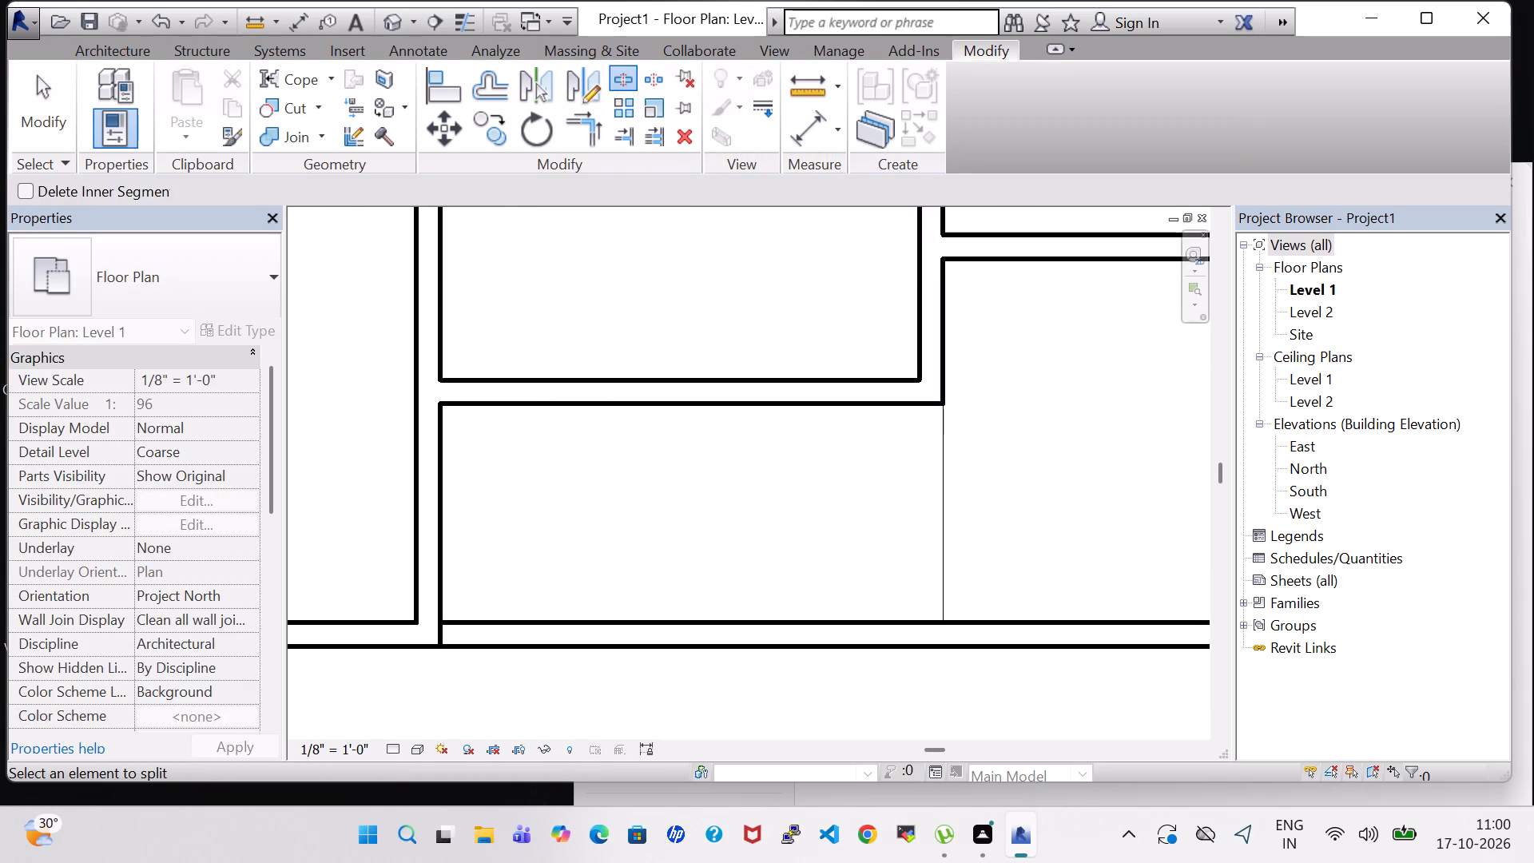
scroll(1162, 524, up, 4)
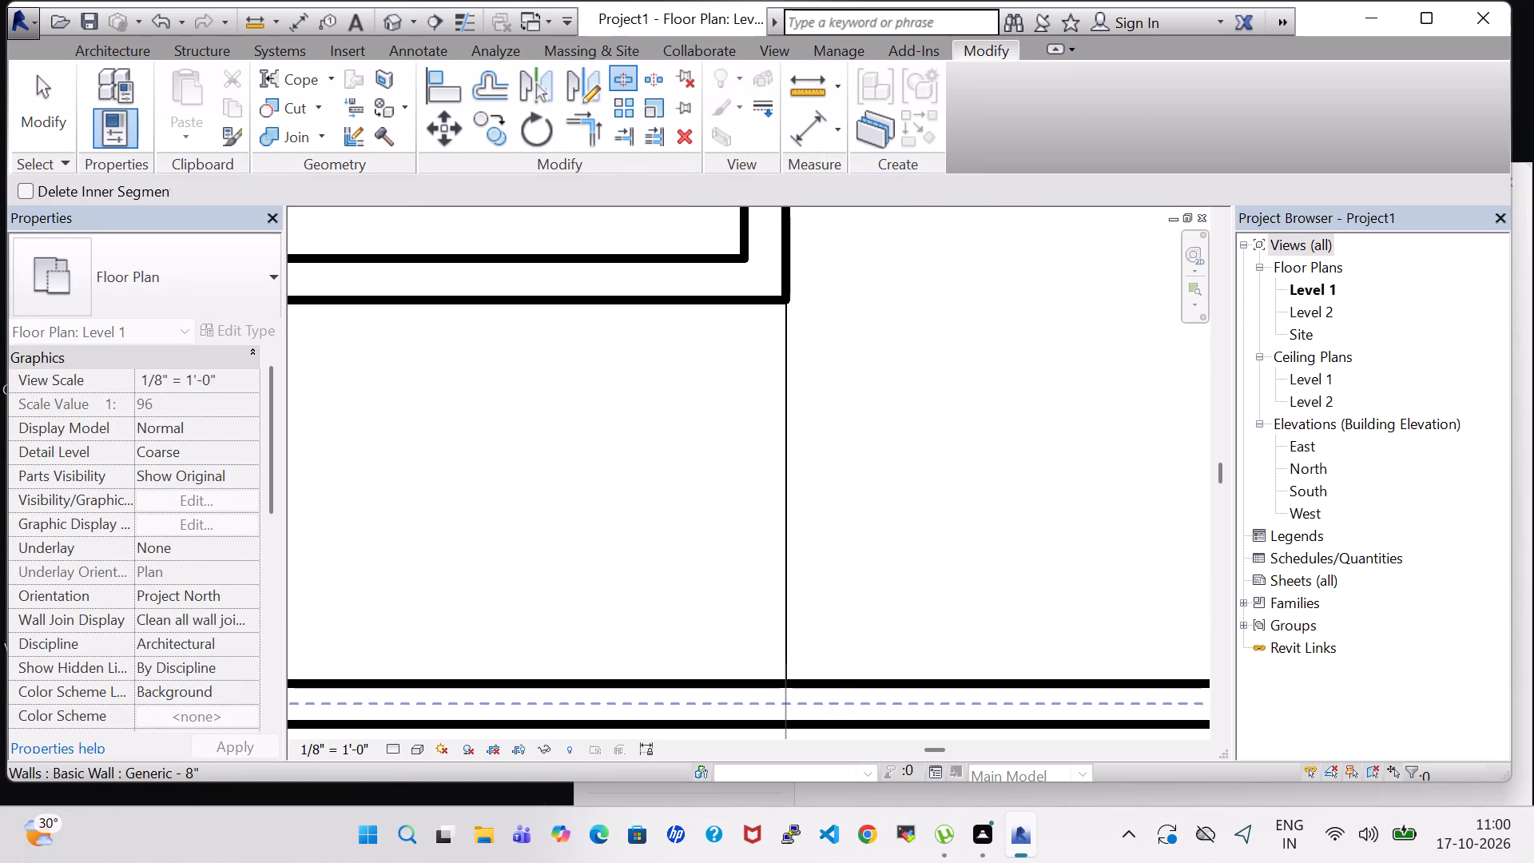
click(782, 710)
key(ctrl+z)
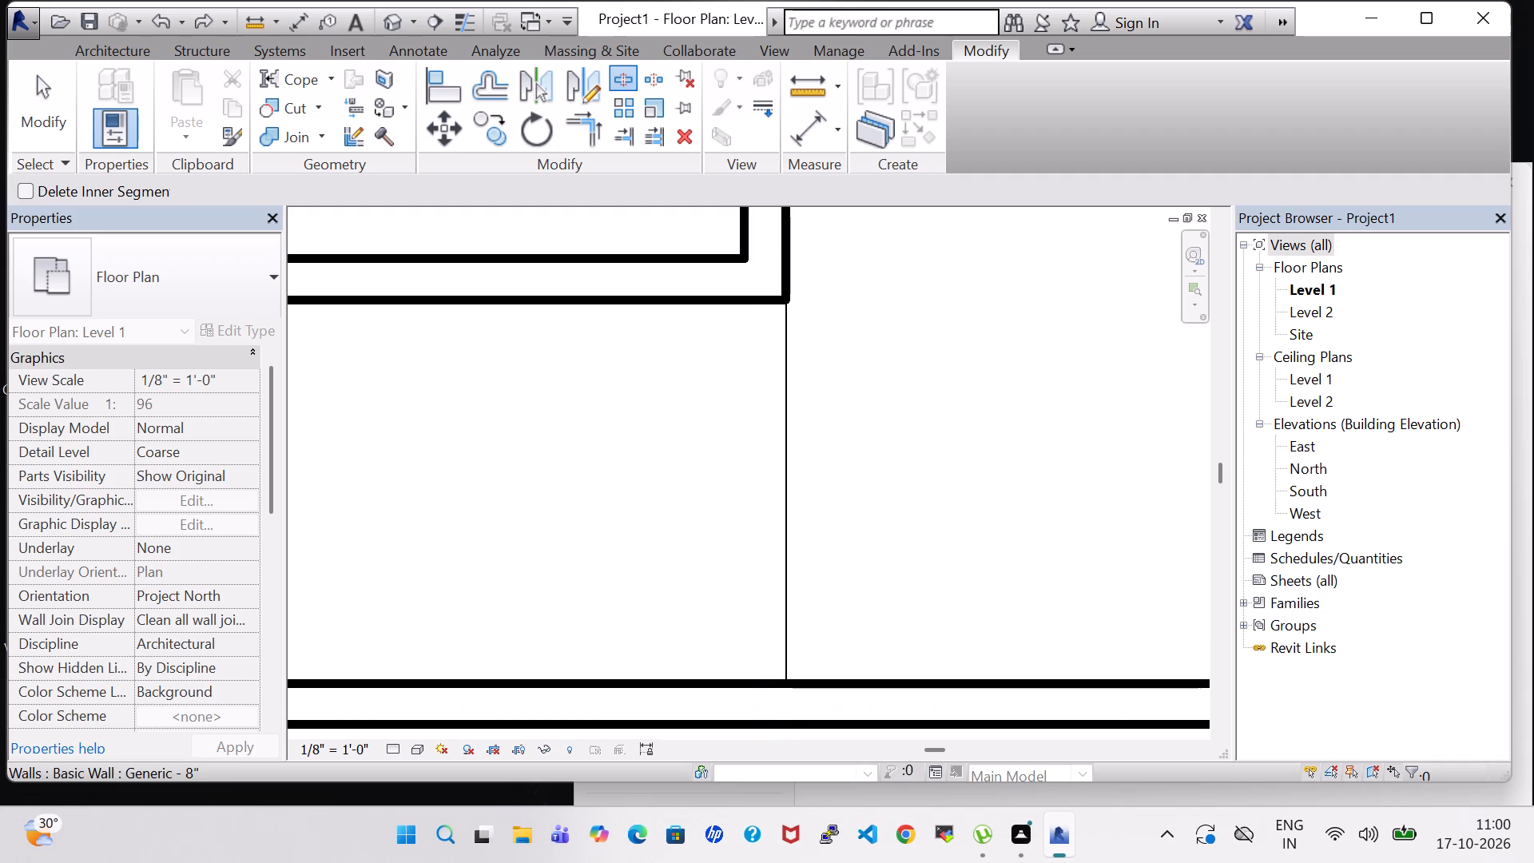
click(789, 695)
scroll(788, 699, up, 5)
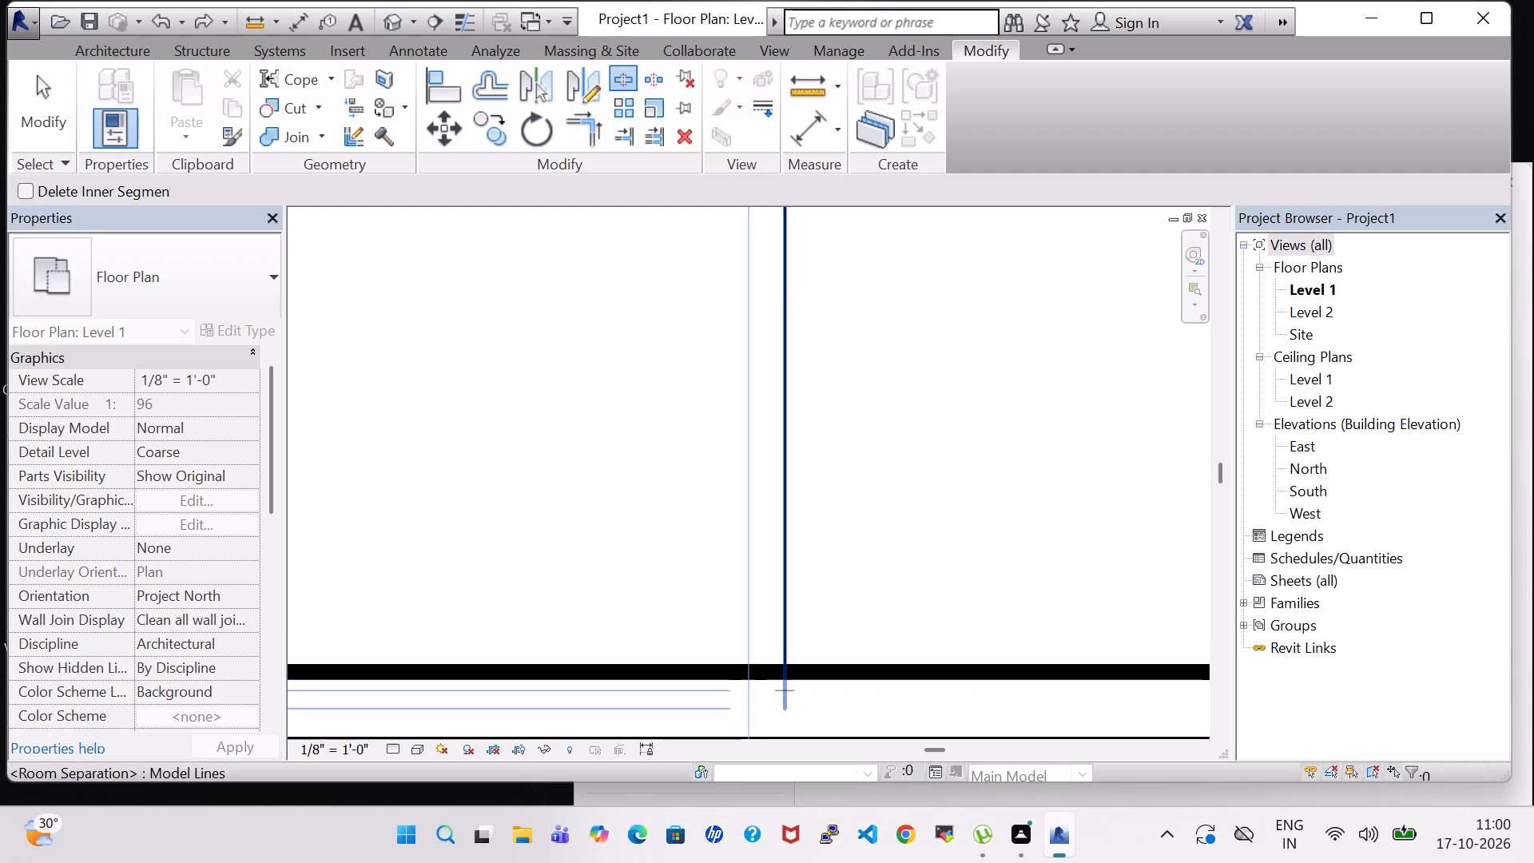
key(Escape)
key(Escape)
Set the unconnected height of the south wall segment between the southwest room's partition and the room separation line to 4'.
click(765, 705)
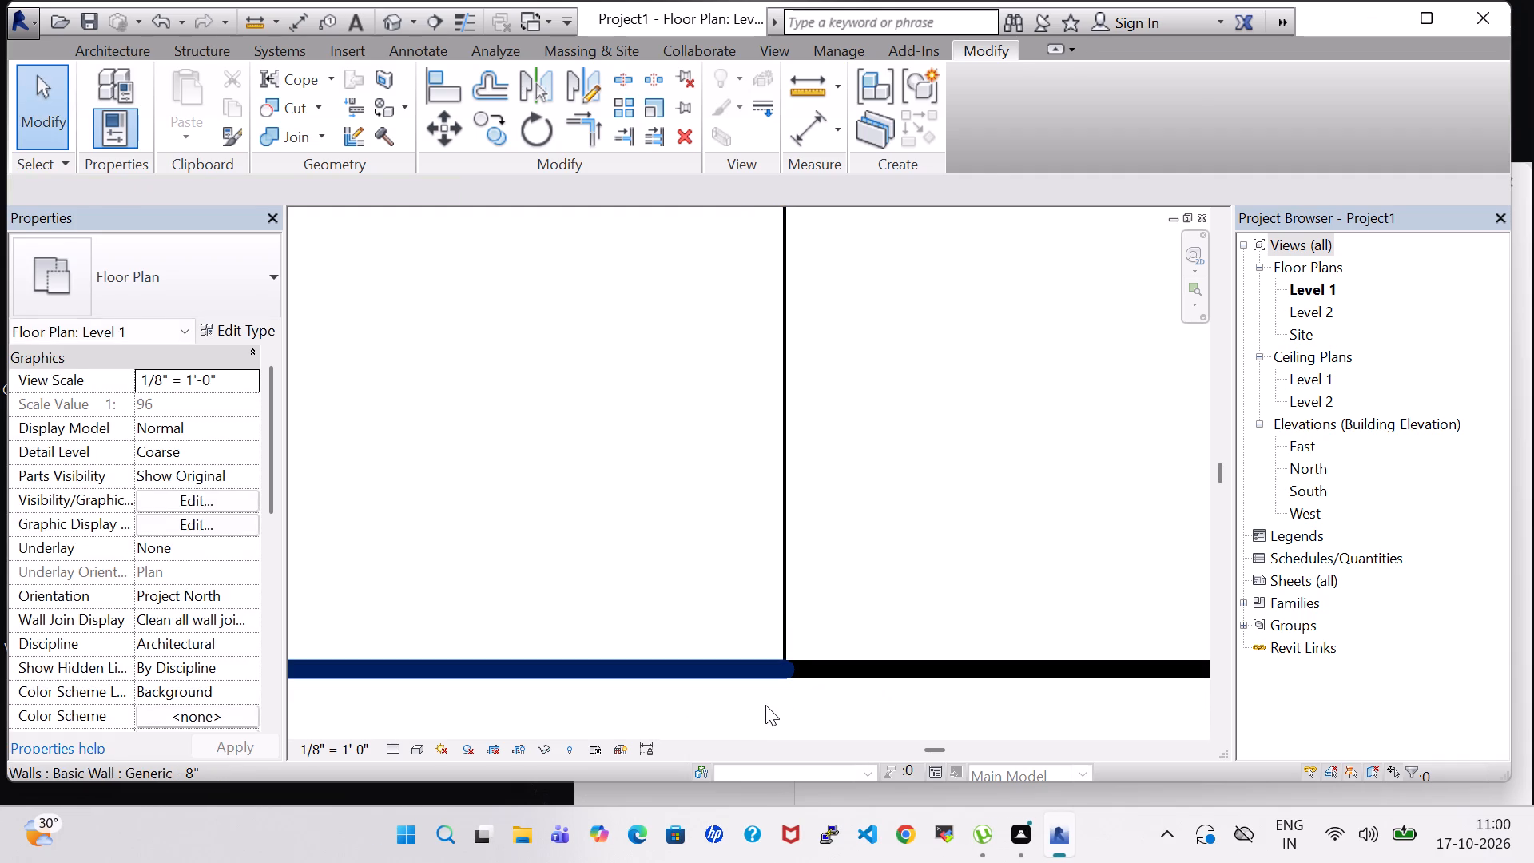
scroll(696, 527, down, 7)
middle_drag(644, 485, 1047, 443)
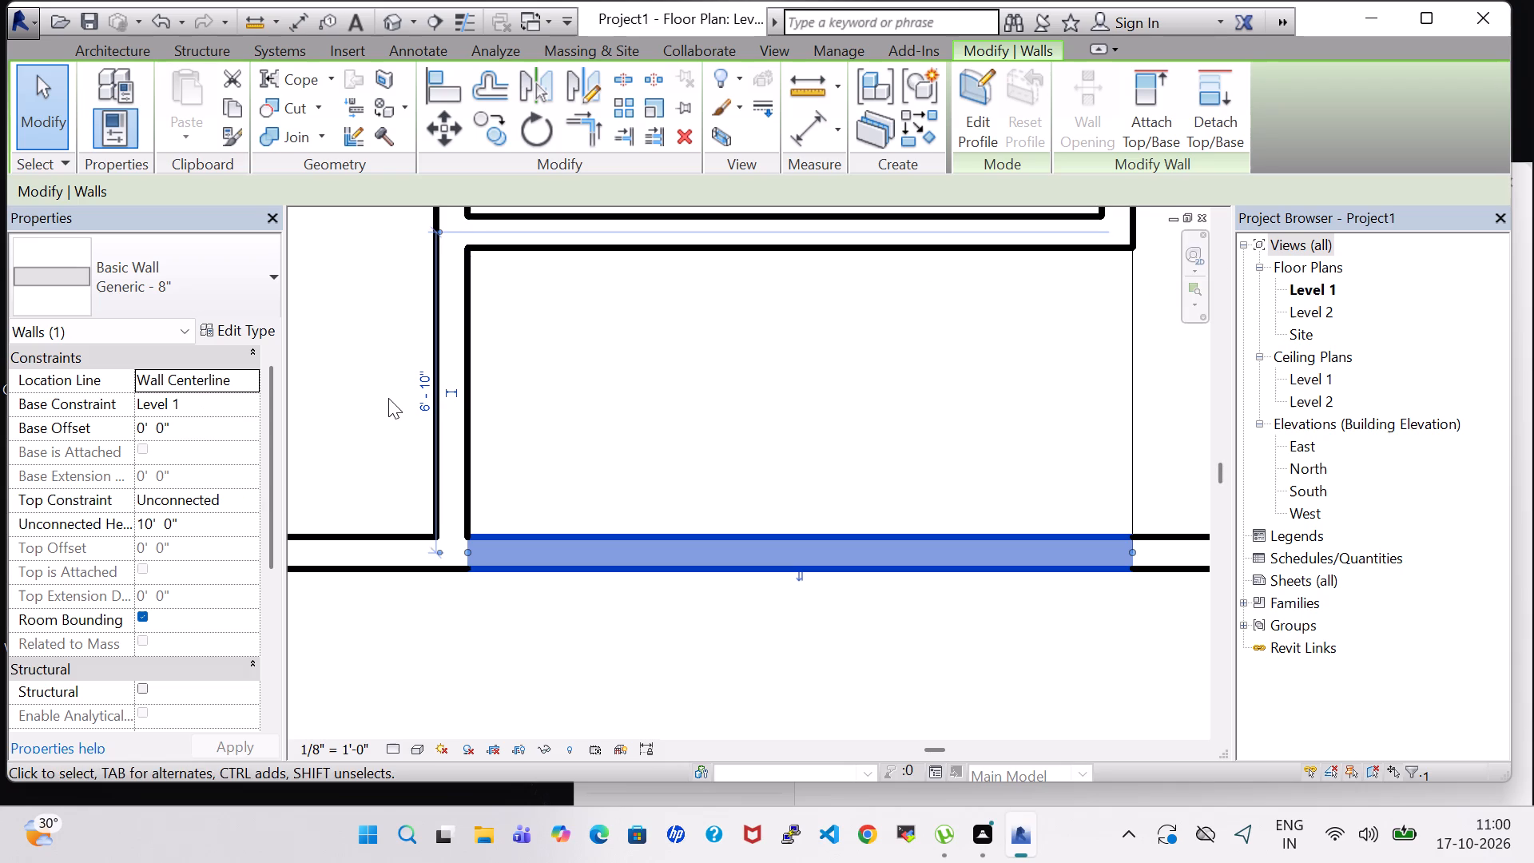
click(151, 527)
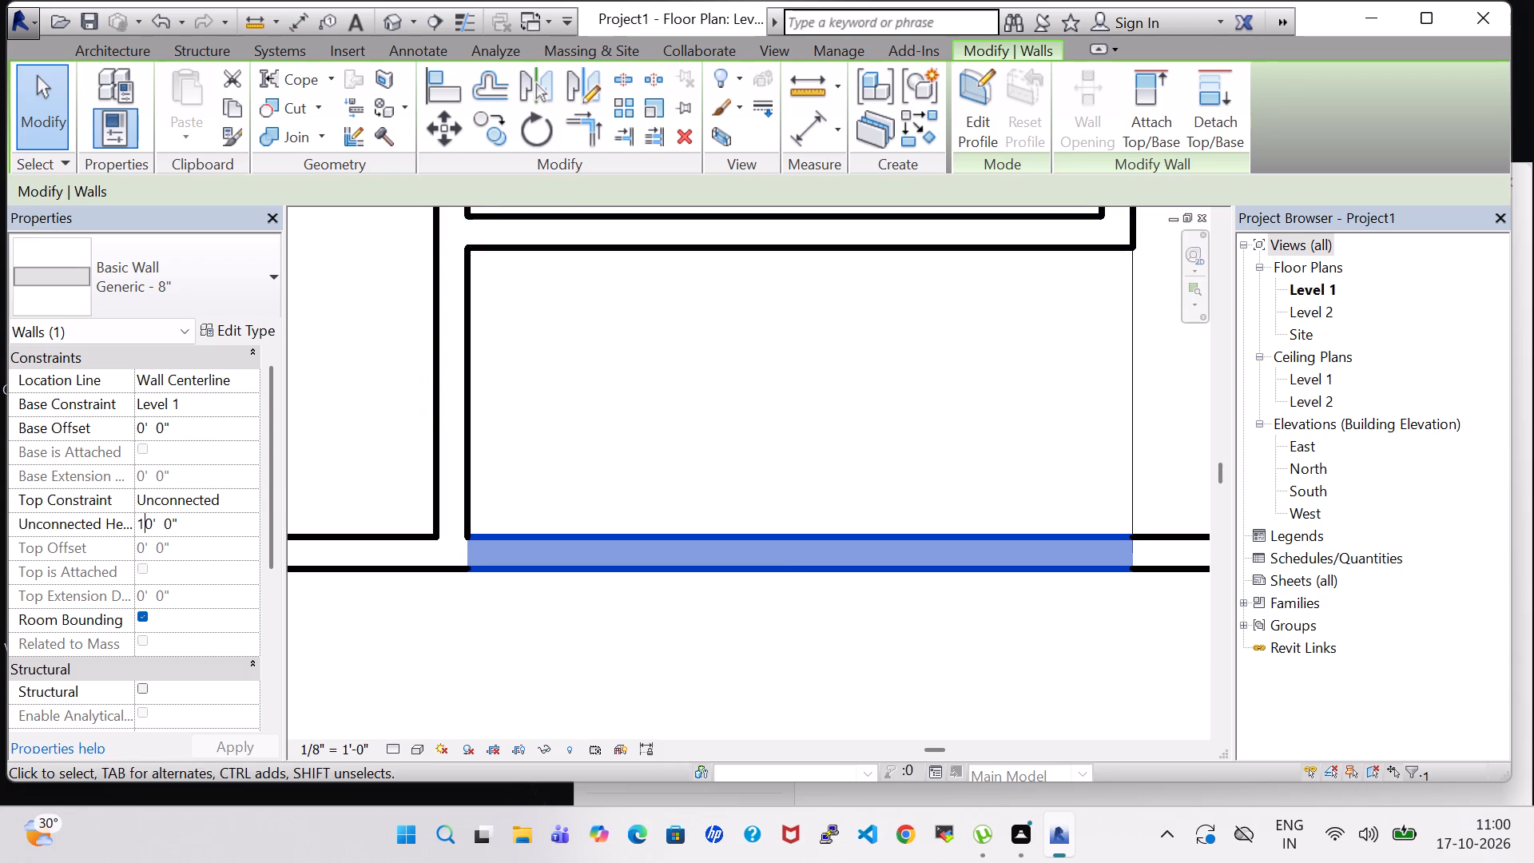
key(Right)
key(BackSpace)
key(BackSpace)
key(4)
key(Return)
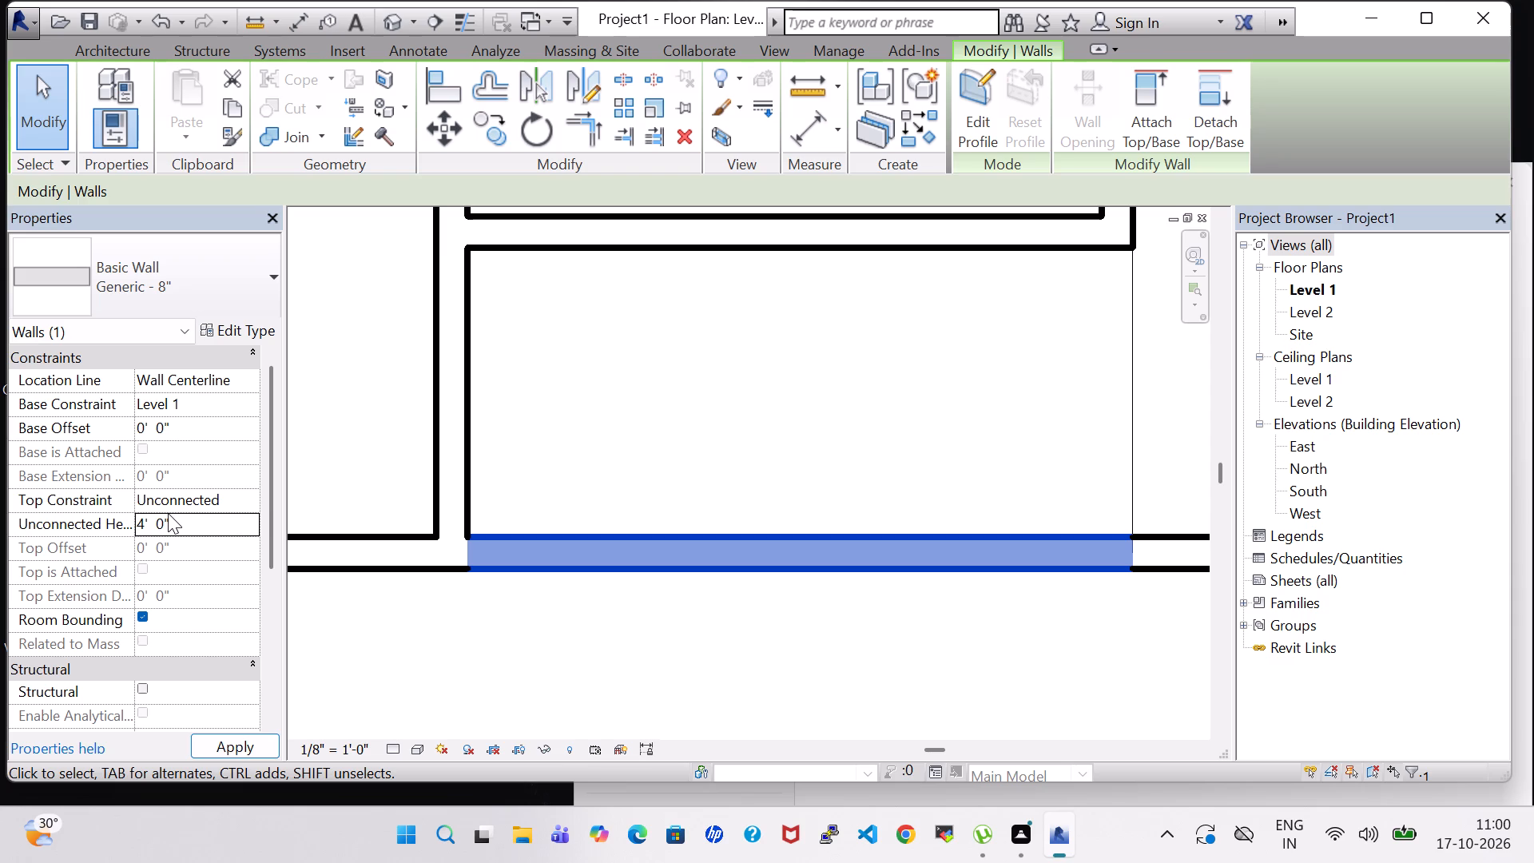
click(681, 612)
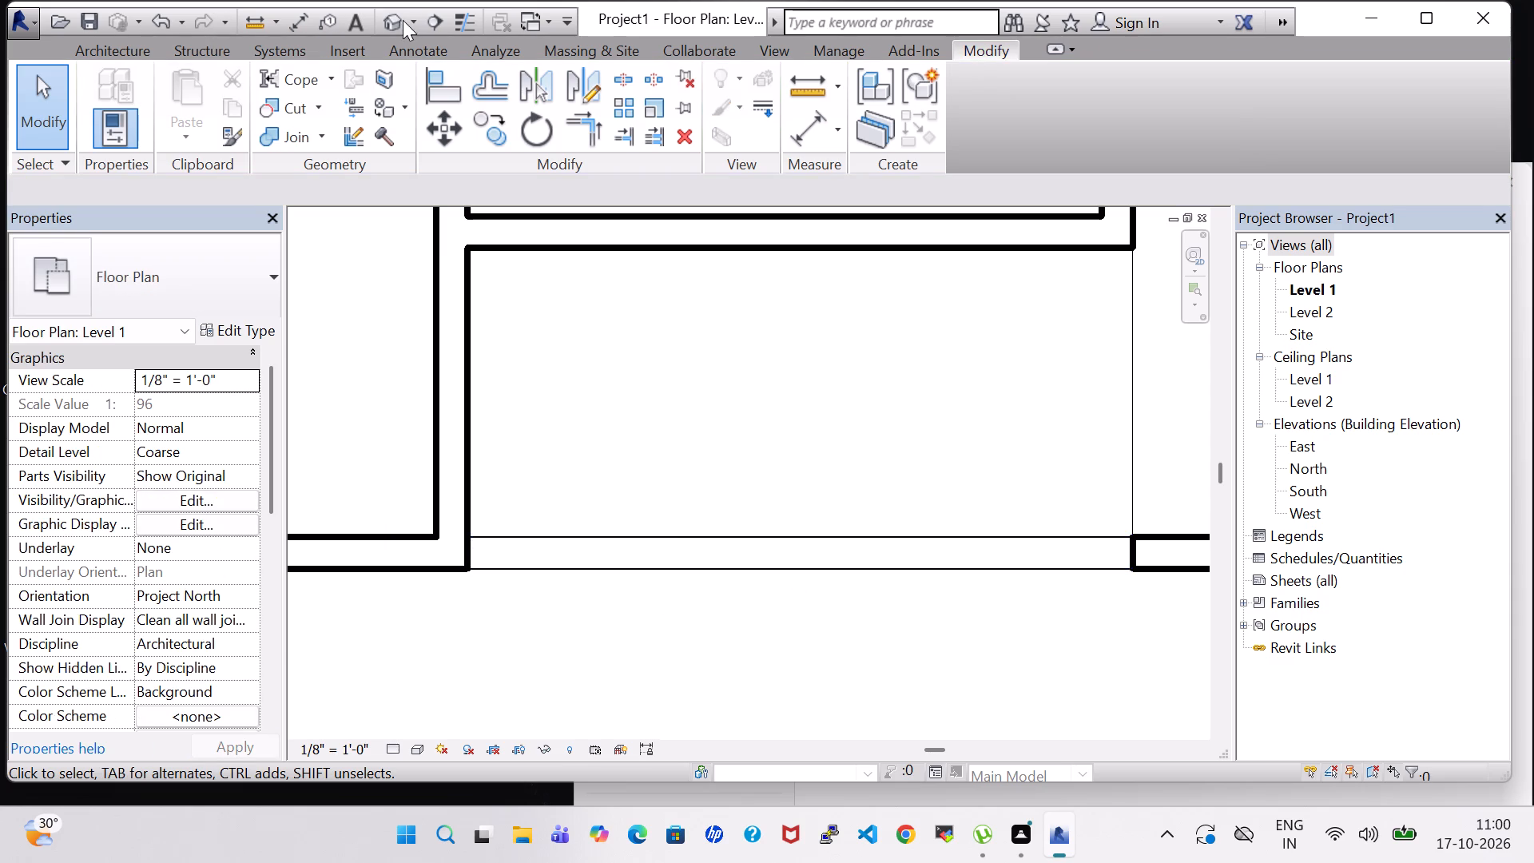
Open the 3D view, switch it to a visual style with filled wall surfaces, and view the model from the south.
click(397, 20)
scroll(618, 334, down, 1)
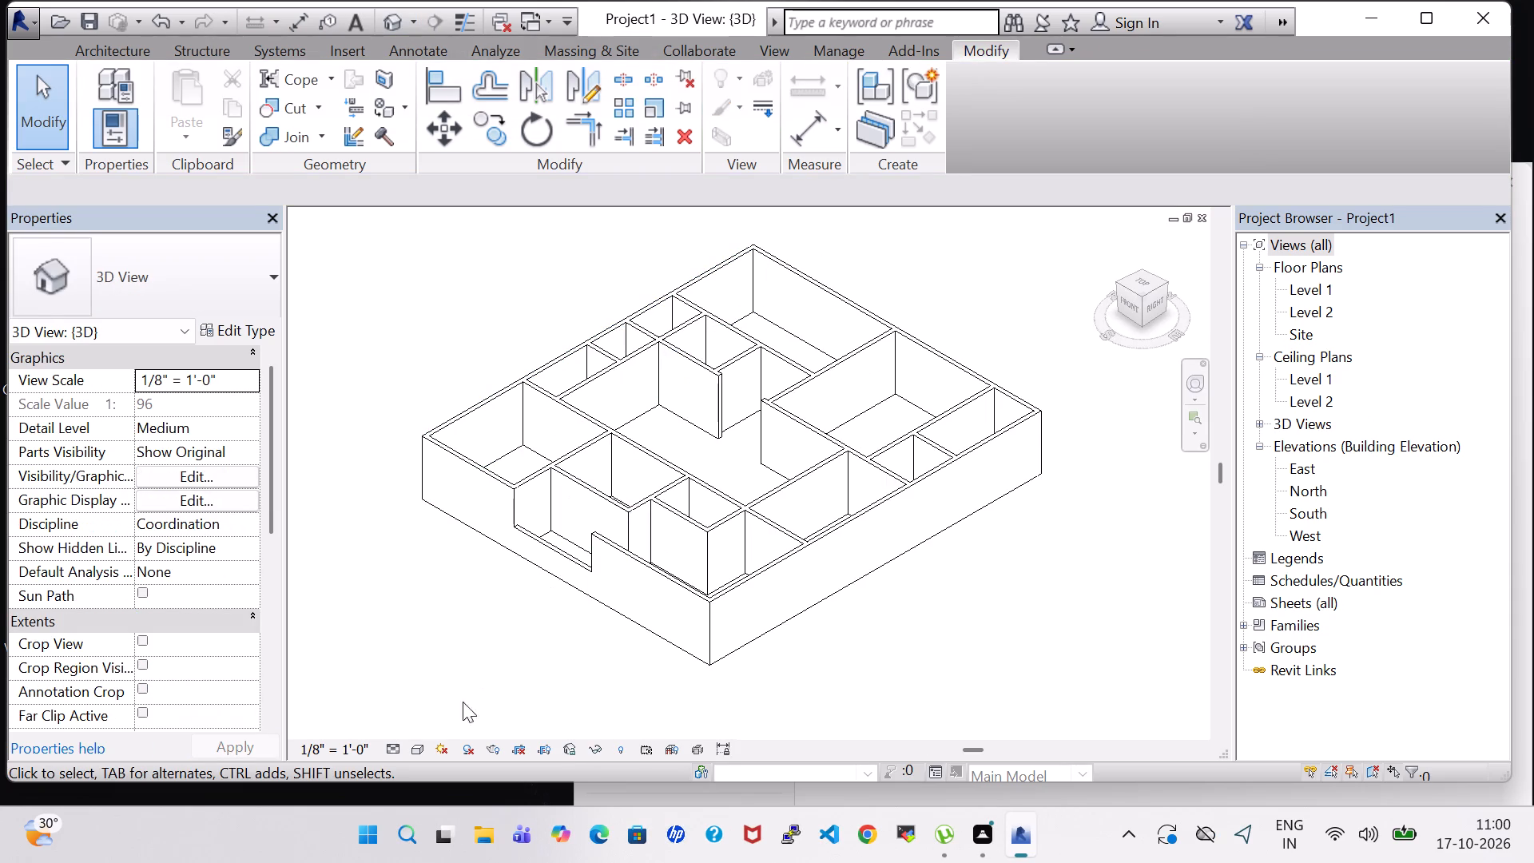
click(423, 742)
click(445, 702)
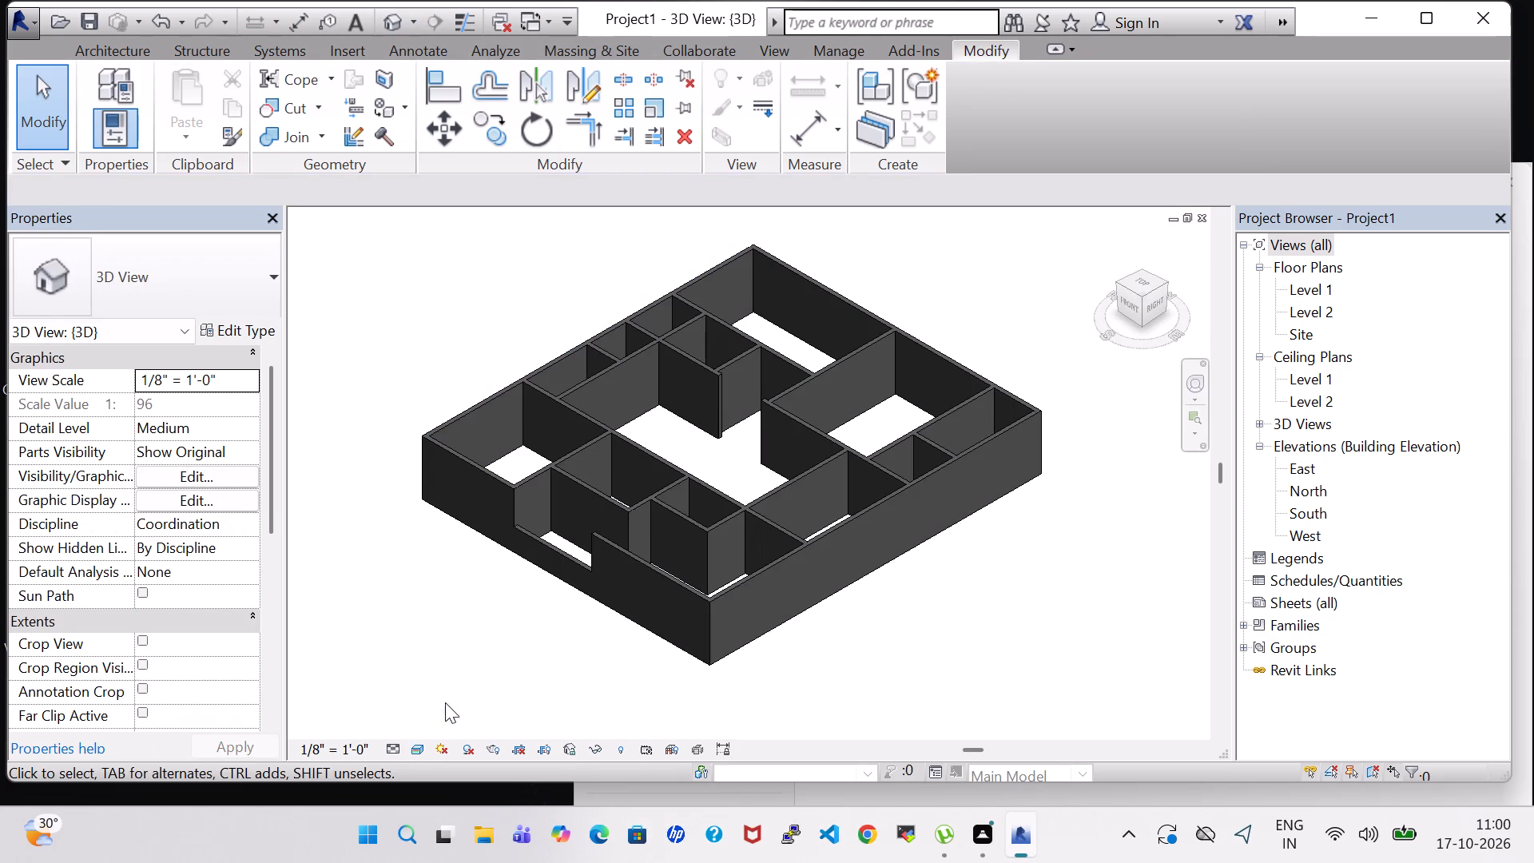
middle_drag(428, 684, 532, 645)
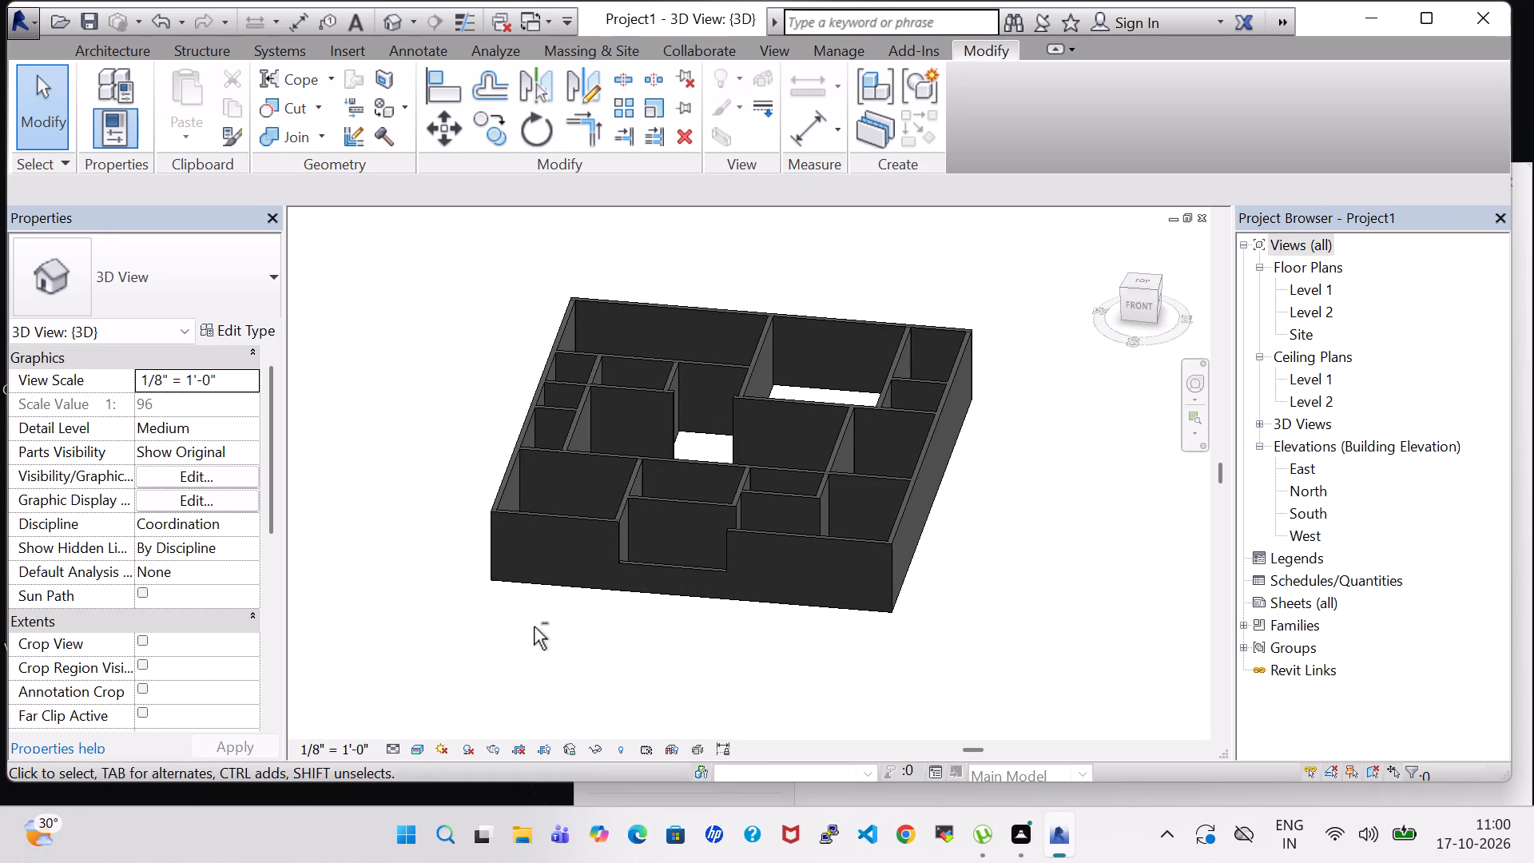
On the Level 1 plan, split the full-height south wall about 0'-11" east of the room separation line.
double_click(1313, 283)
scroll(802, 399, down, 5)
middle_drag(805, 447, 425, 606)
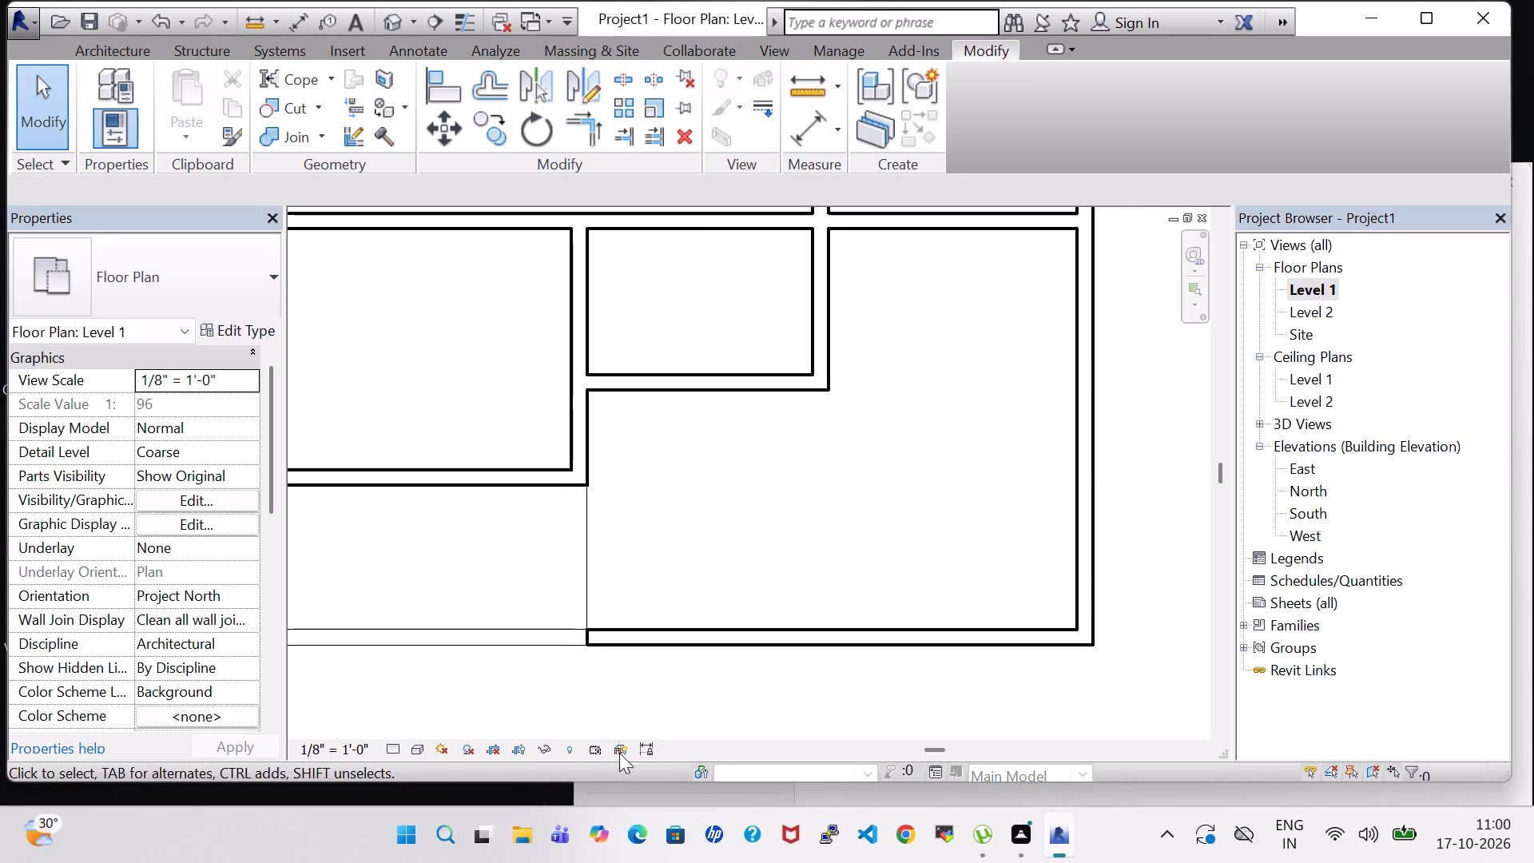
click(93, 42)
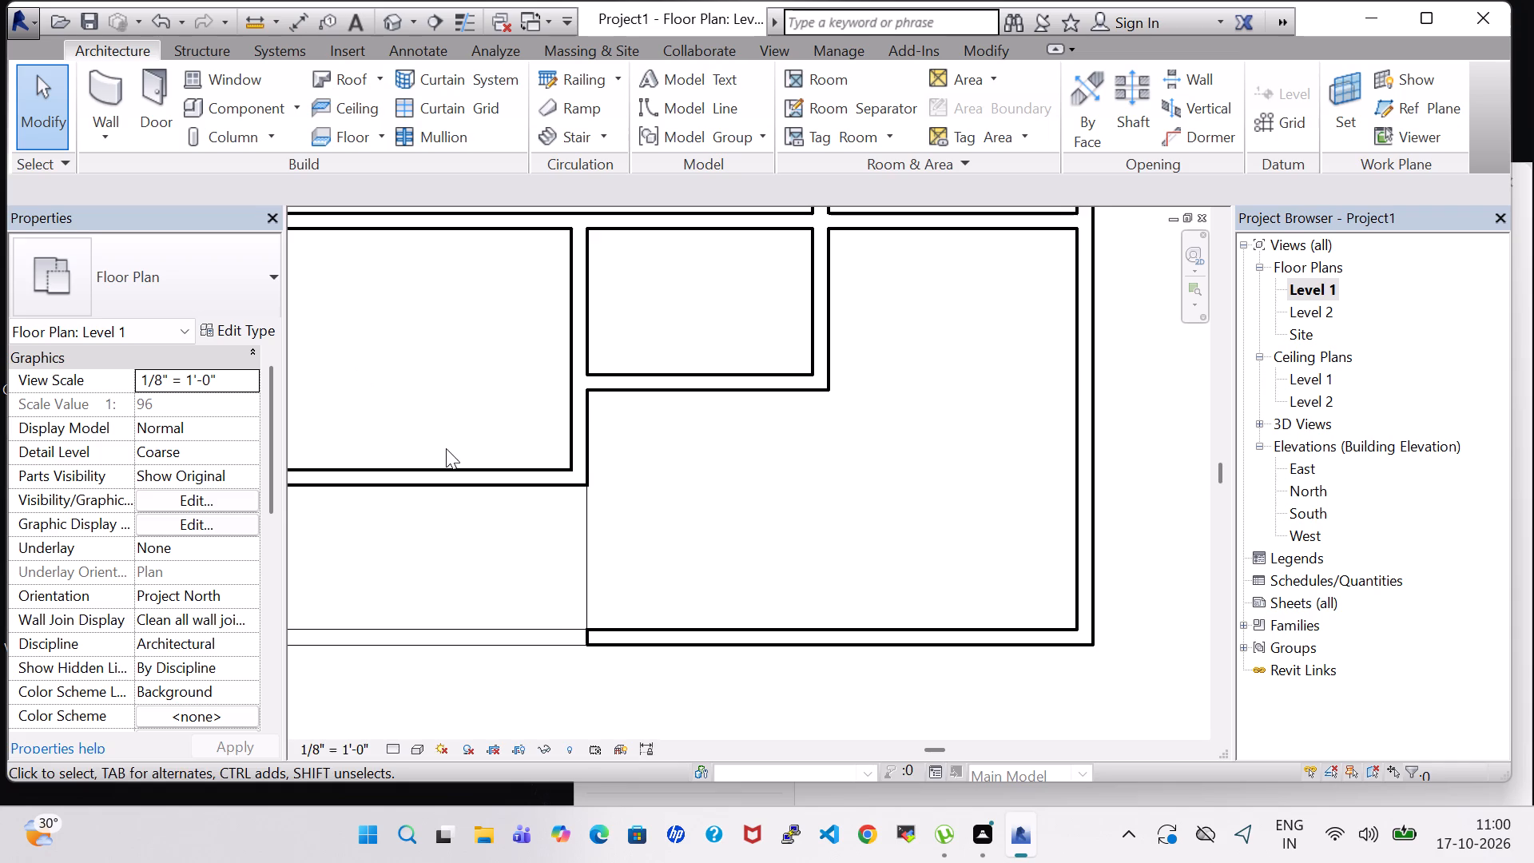
middle_drag(446, 448, 483, 243)
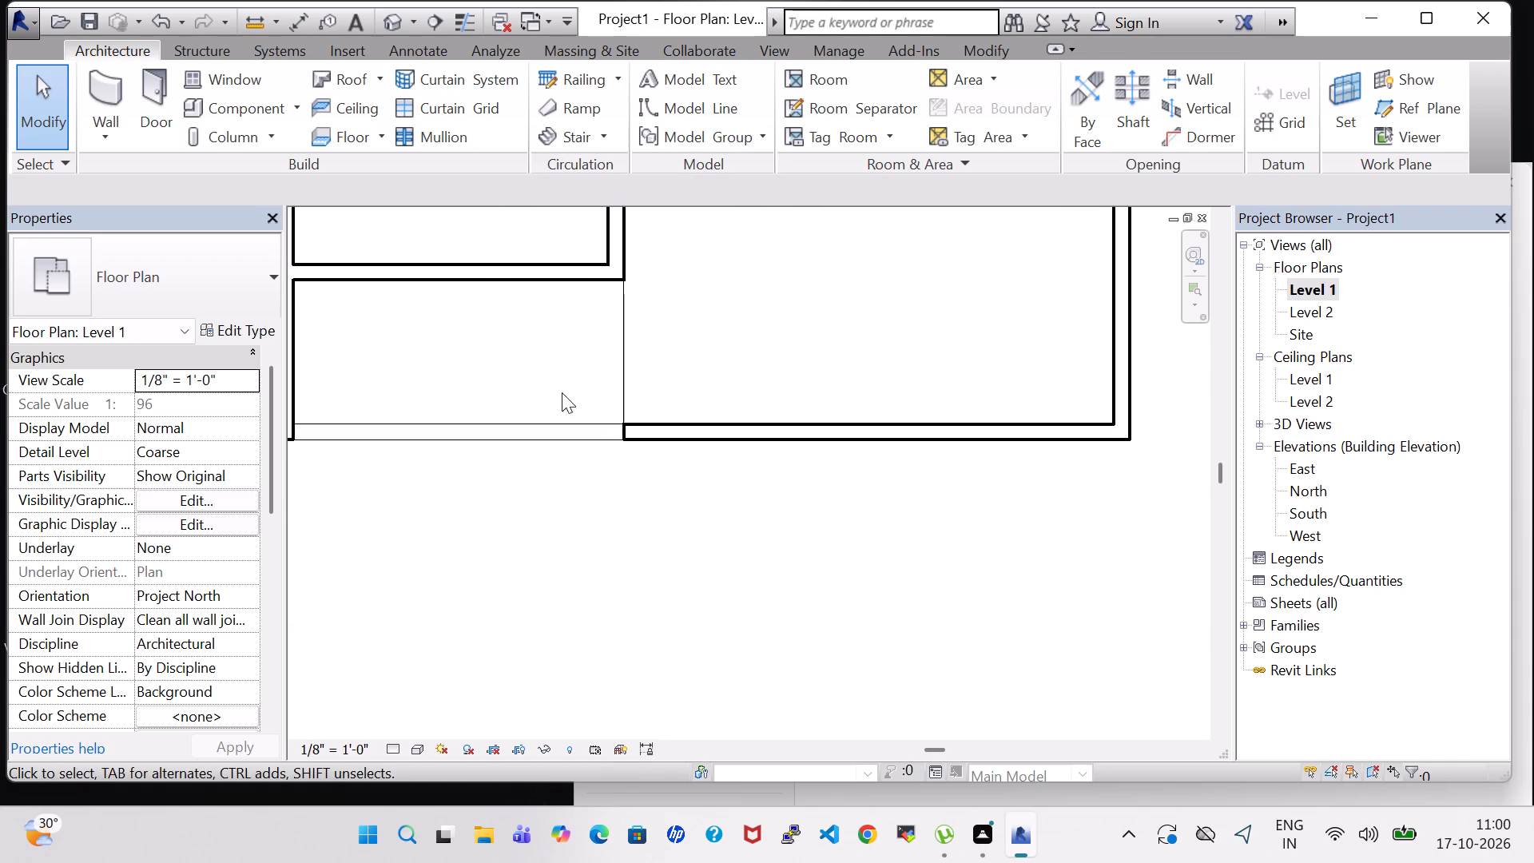
click(993, 52)
click(636, 68)
scroll(650, 390, up, 5)
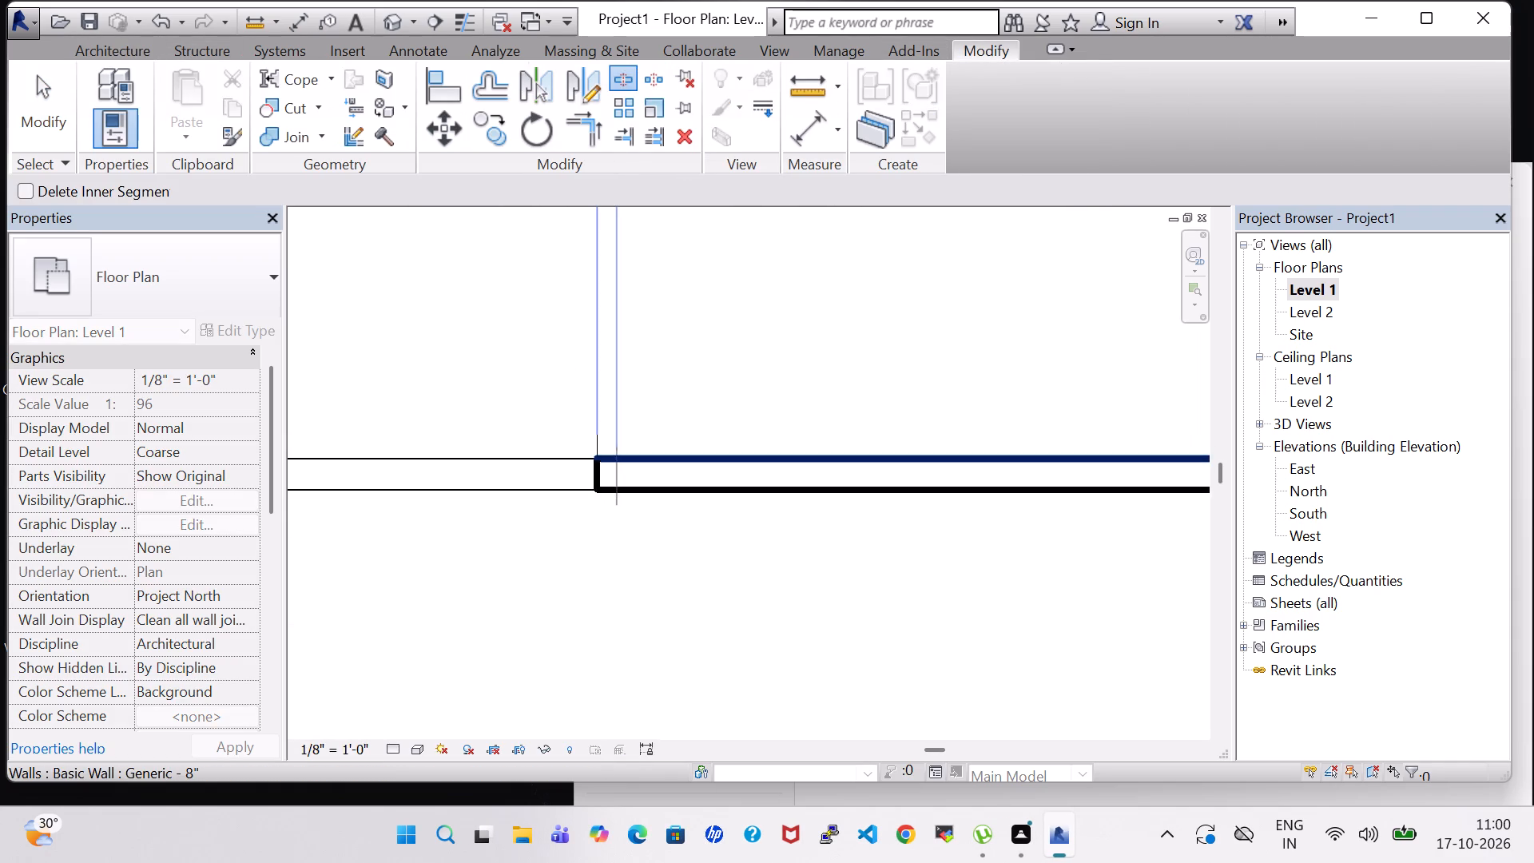
click(639, 475)
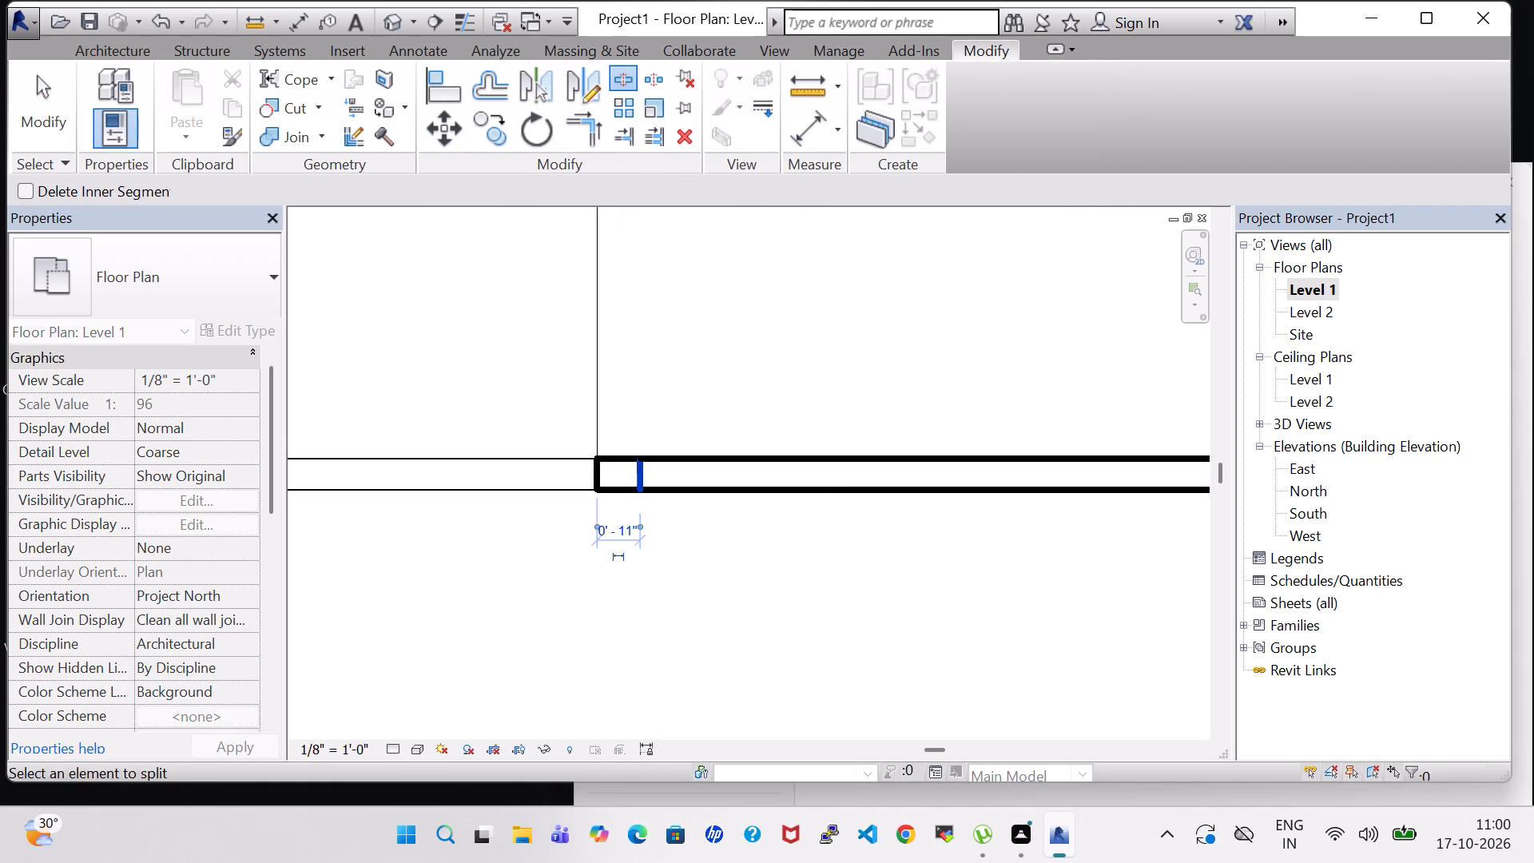
Split the south wall about 8'-7" east of the previous cut, and again about 0'-9" east of the northern partition's centerline.
middle_drag(752, 579, 637, 582)
scroll(602, 585, down, 4)
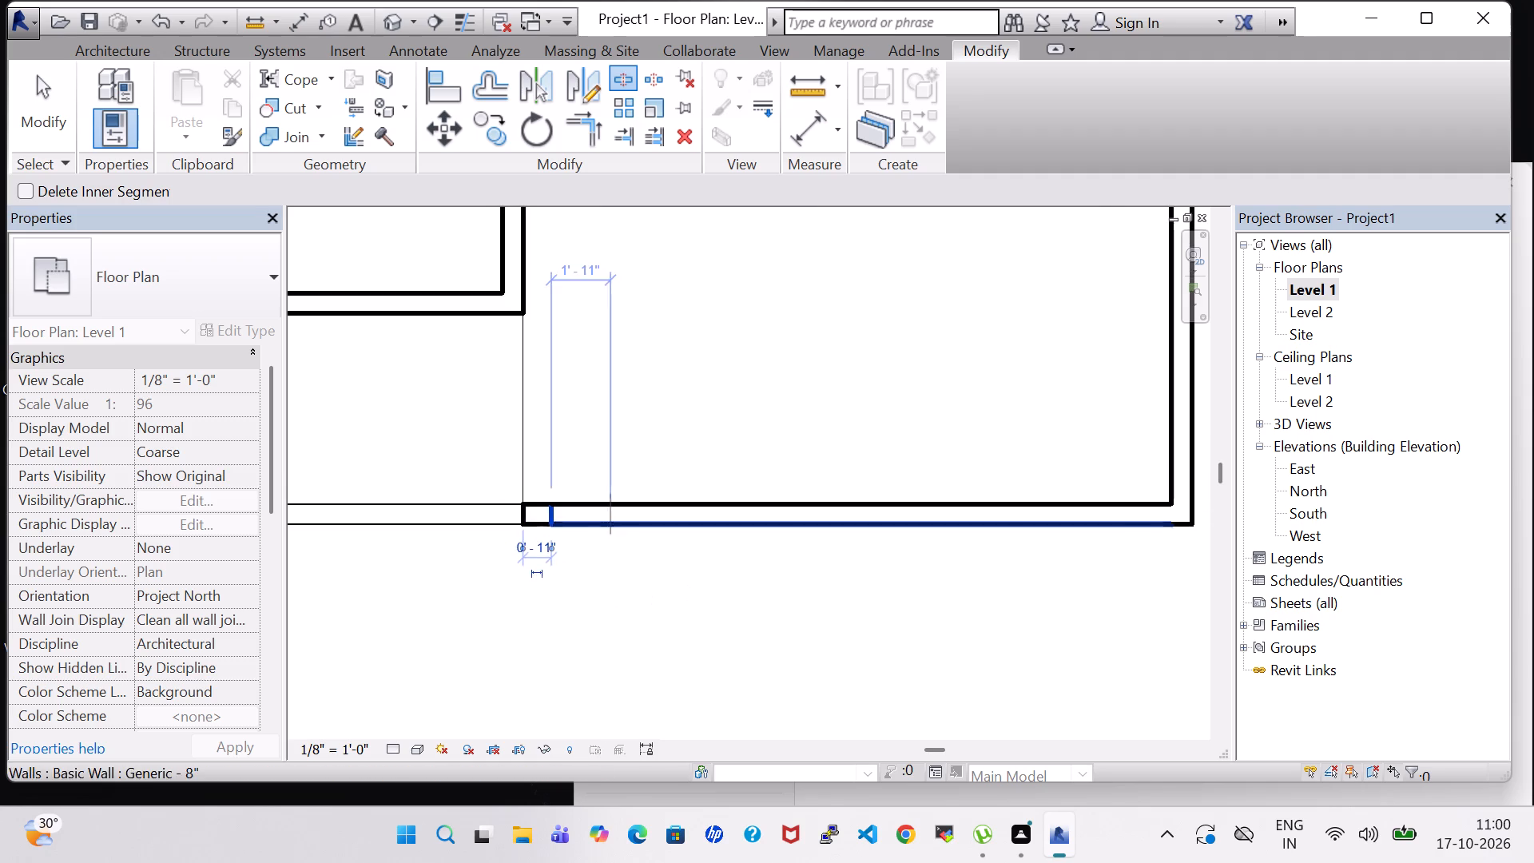
scroll(768, 394, down, 2)
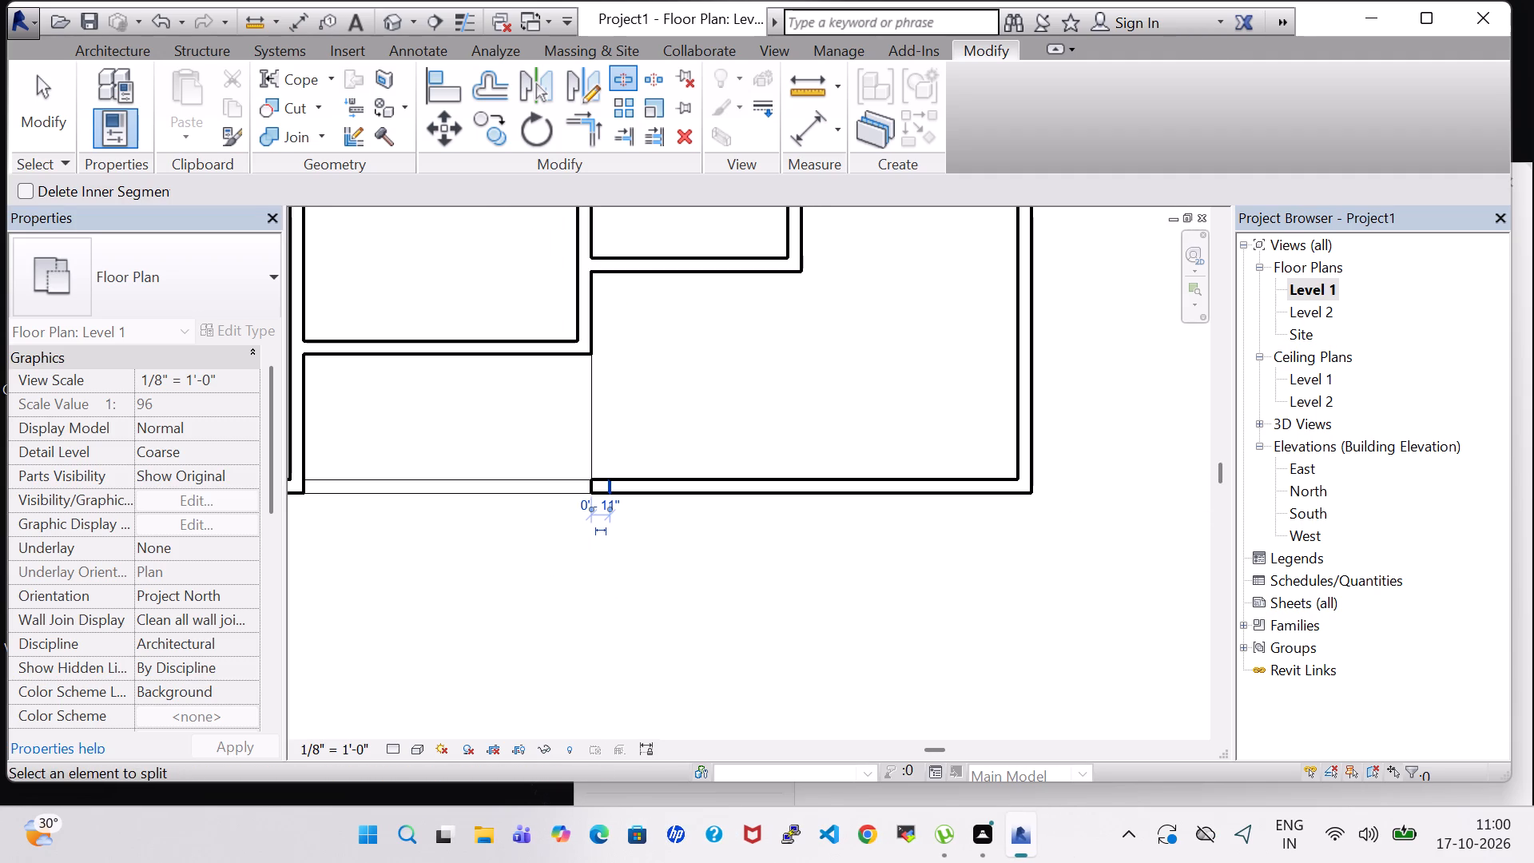
click(785, 487)
click(810, 483)
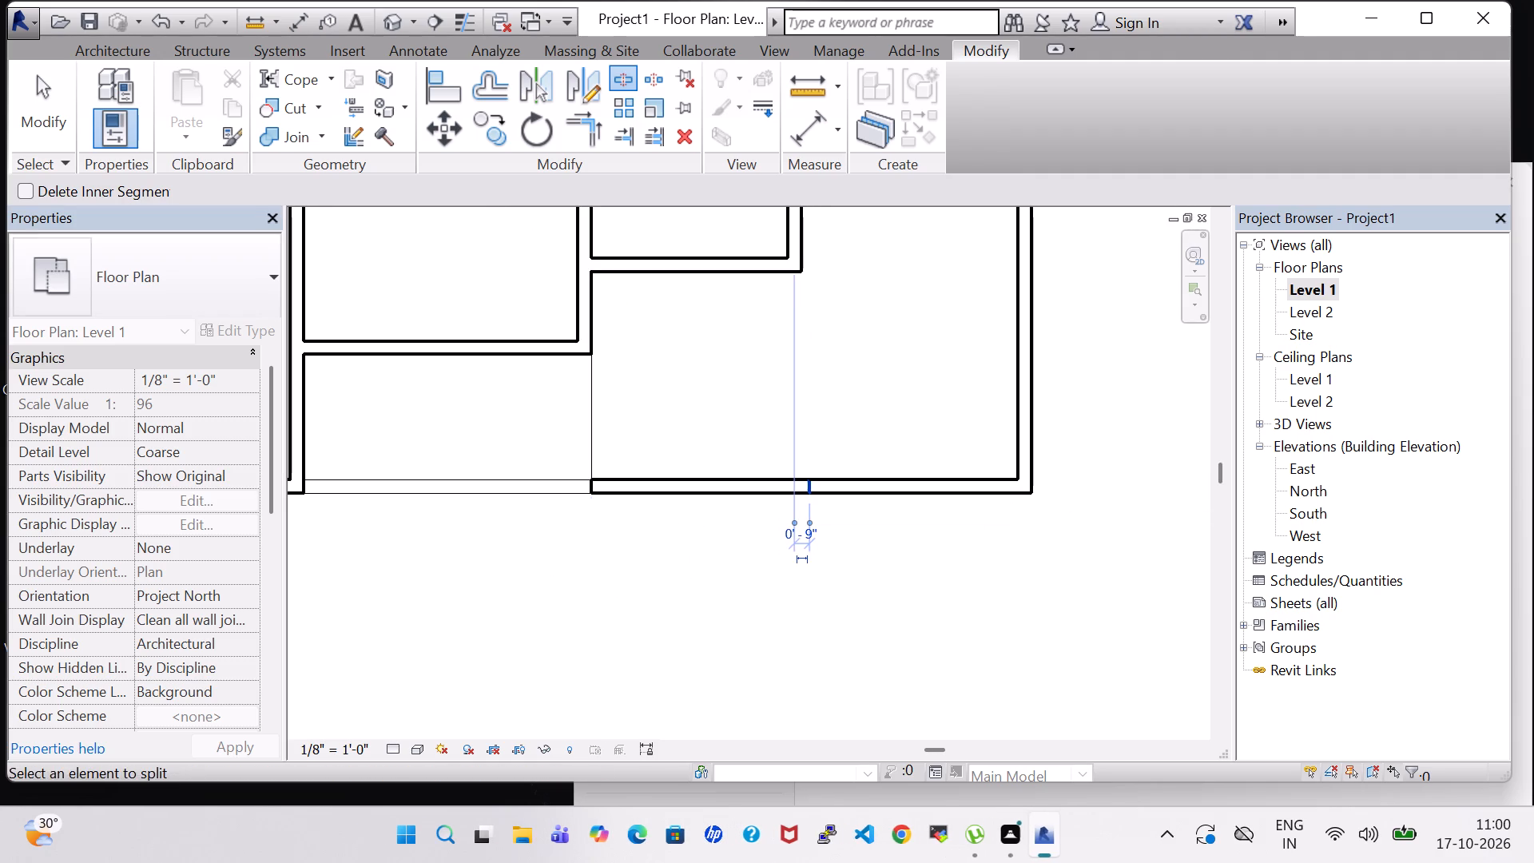
key(Escape)
key(Escape)
Delete the south wall segments on both sides of the short middle piece, the eastern one reaching the east exterior wall.
click(735, 490)
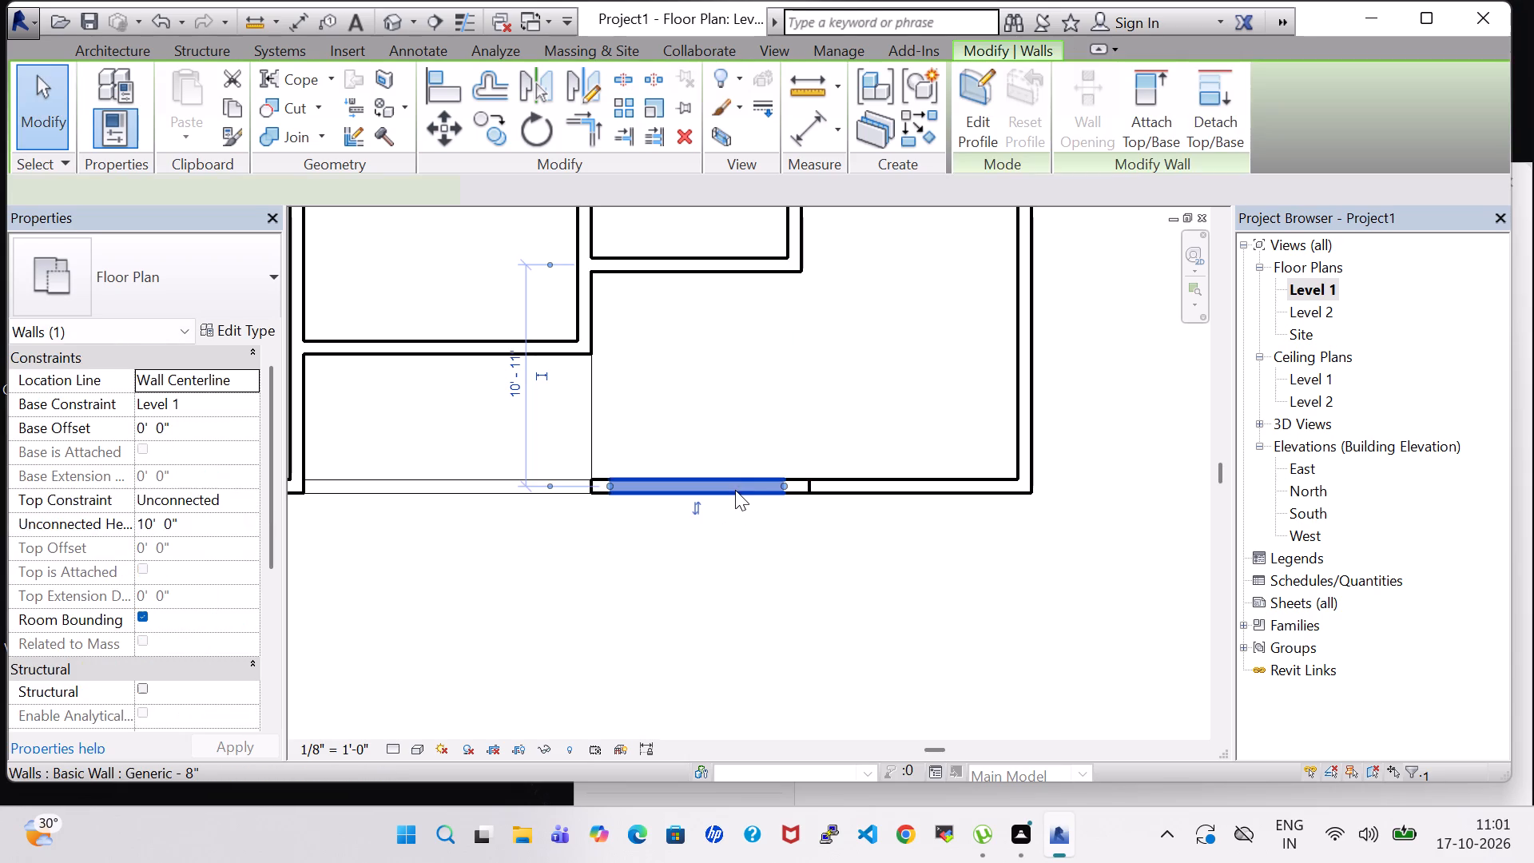
key(Delete)
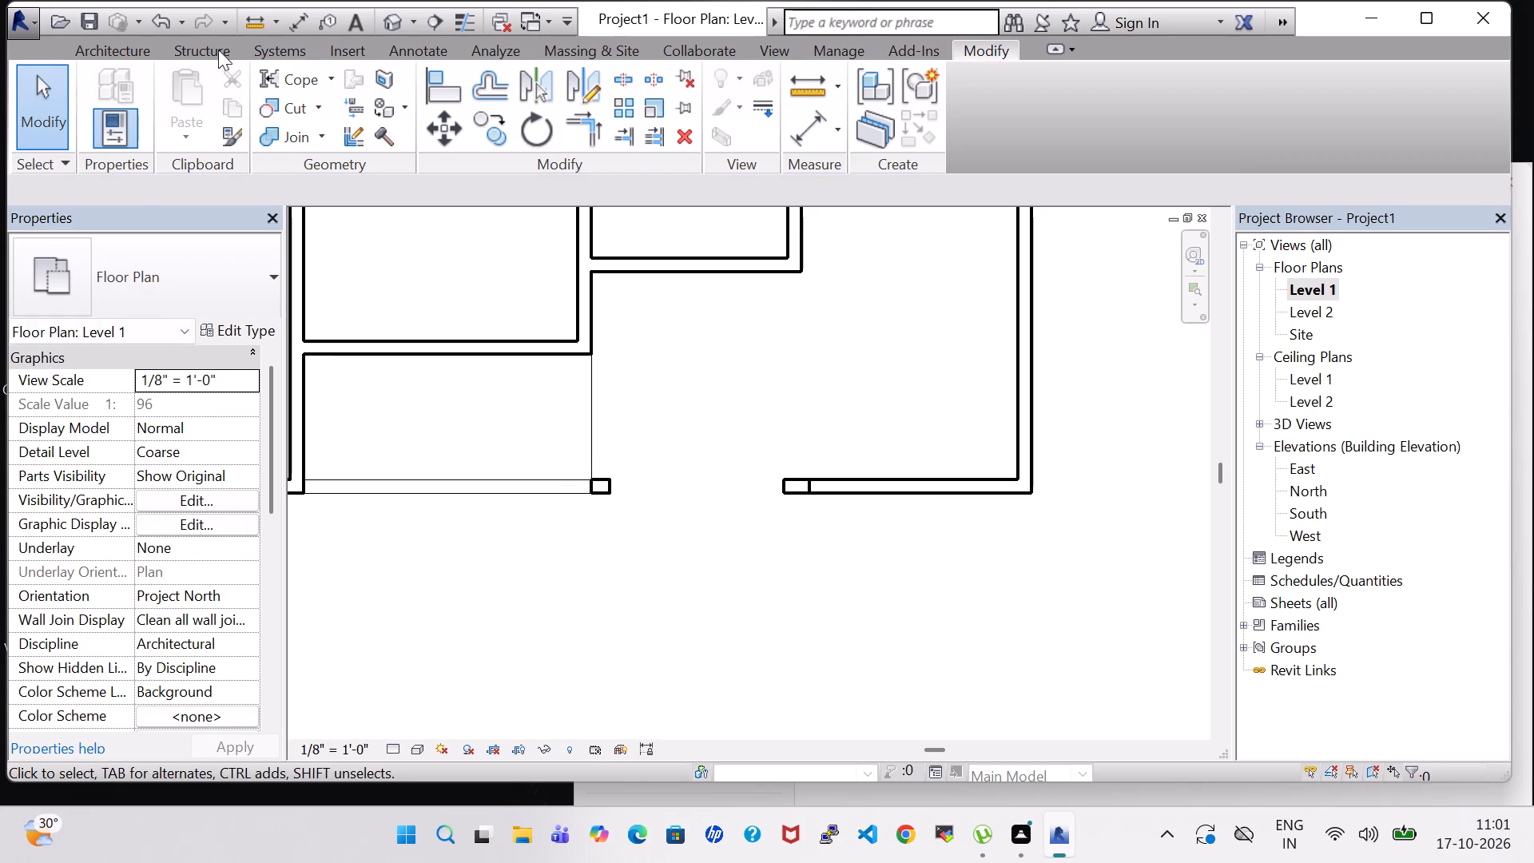
click(938, 489)
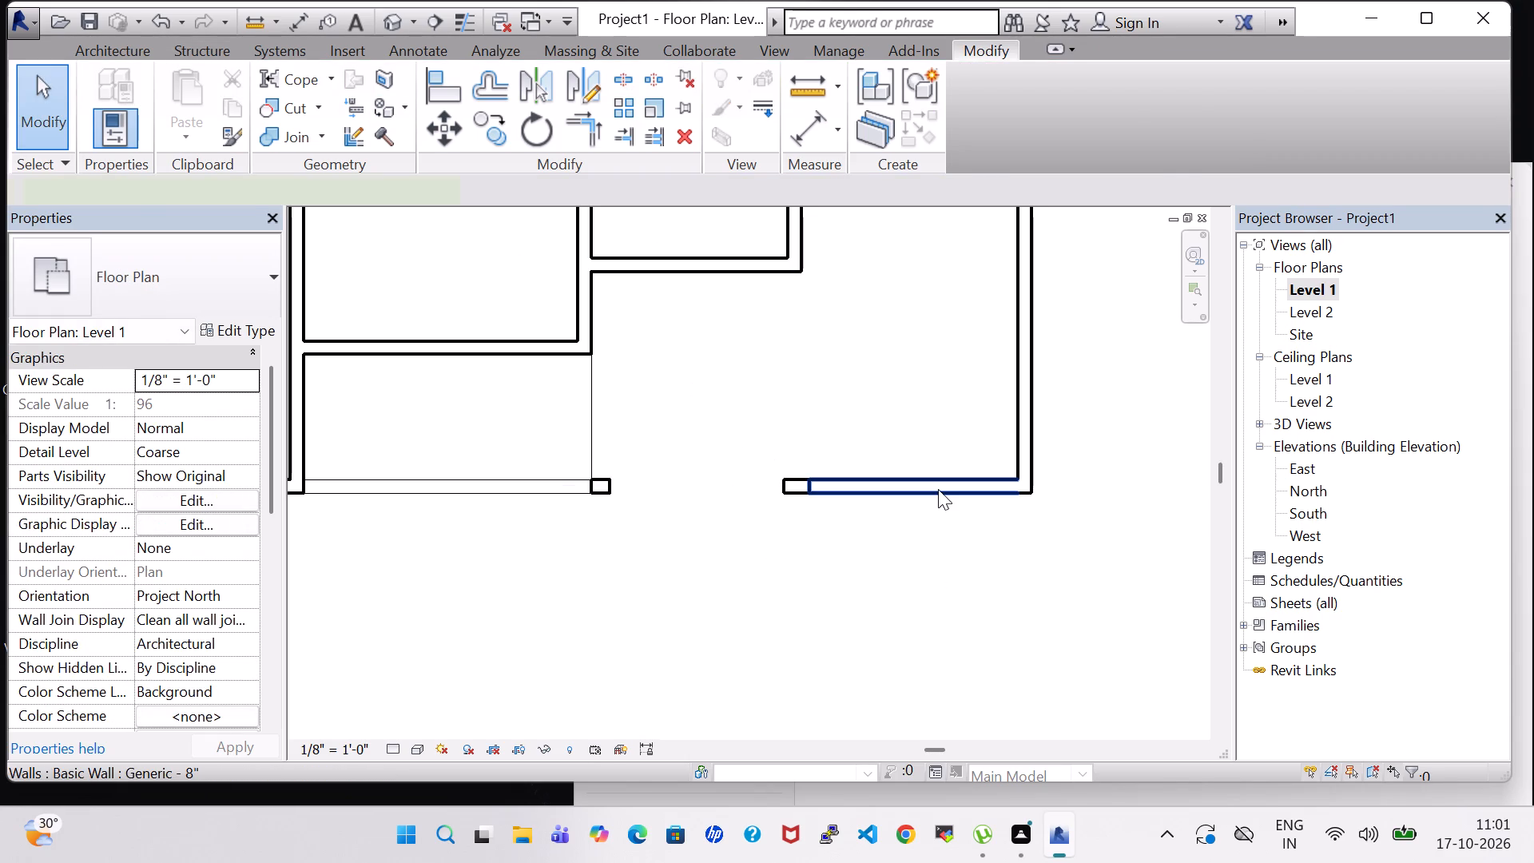
key(Delete)
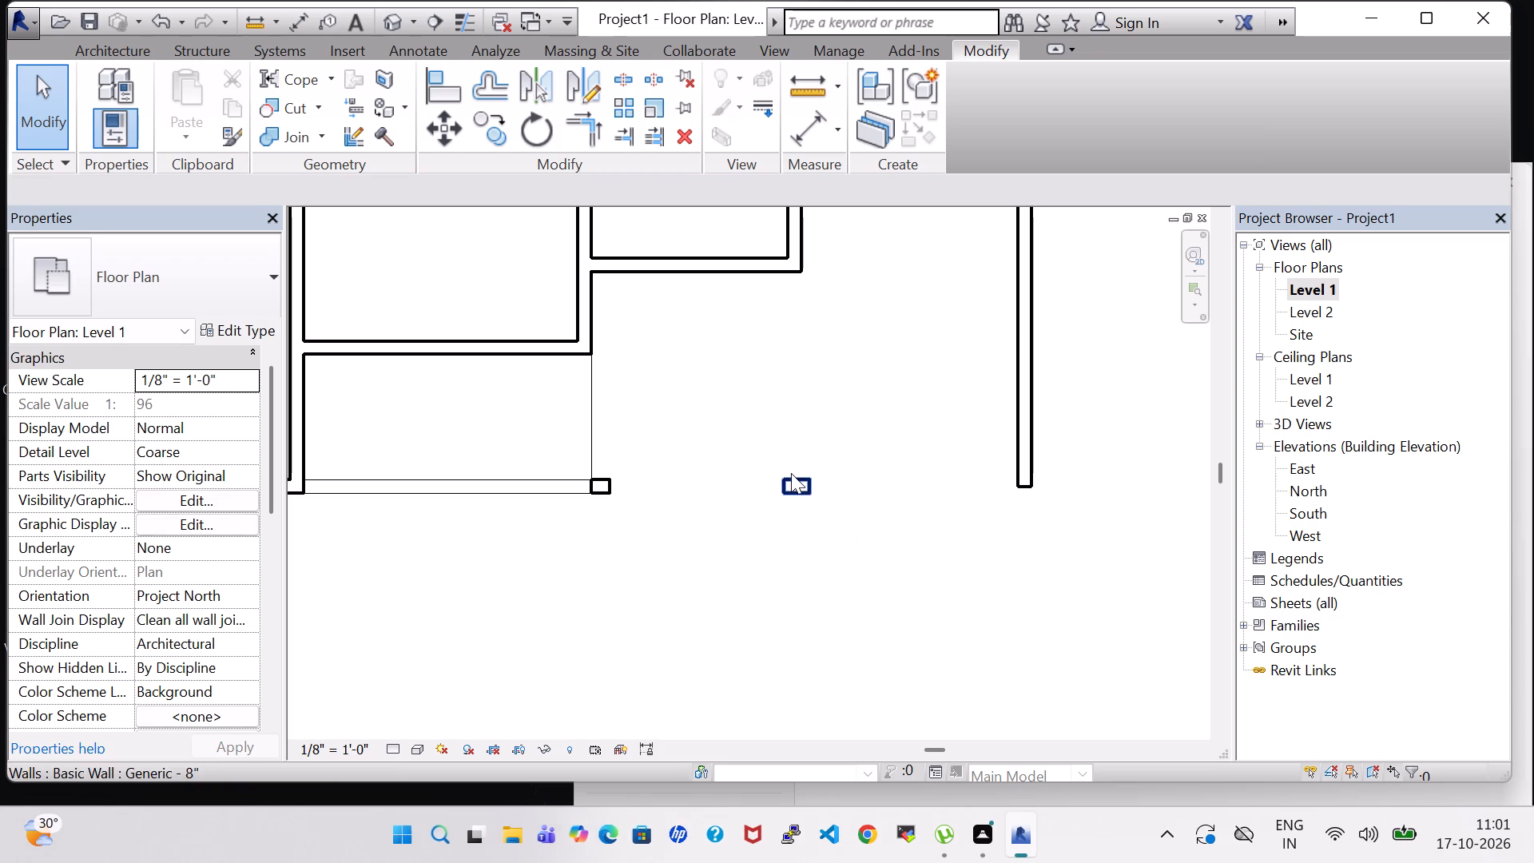
Split the short middle wall piece about 0'-4" from its west end and delete the western part.
scroll(323, 126, up, 3)
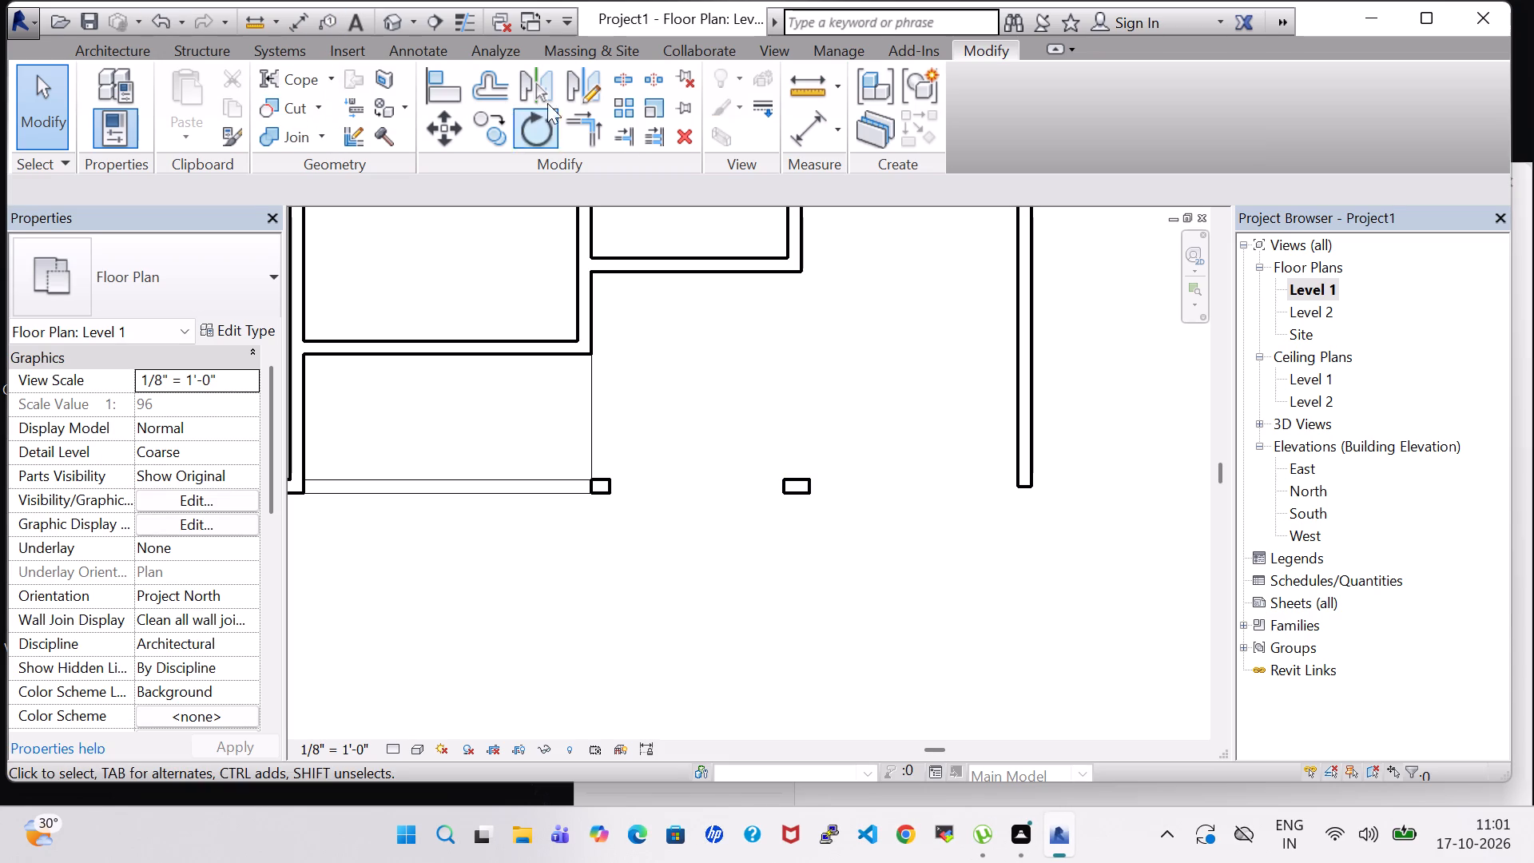
click(632, 69)
scroll(780, 316, up, 4)
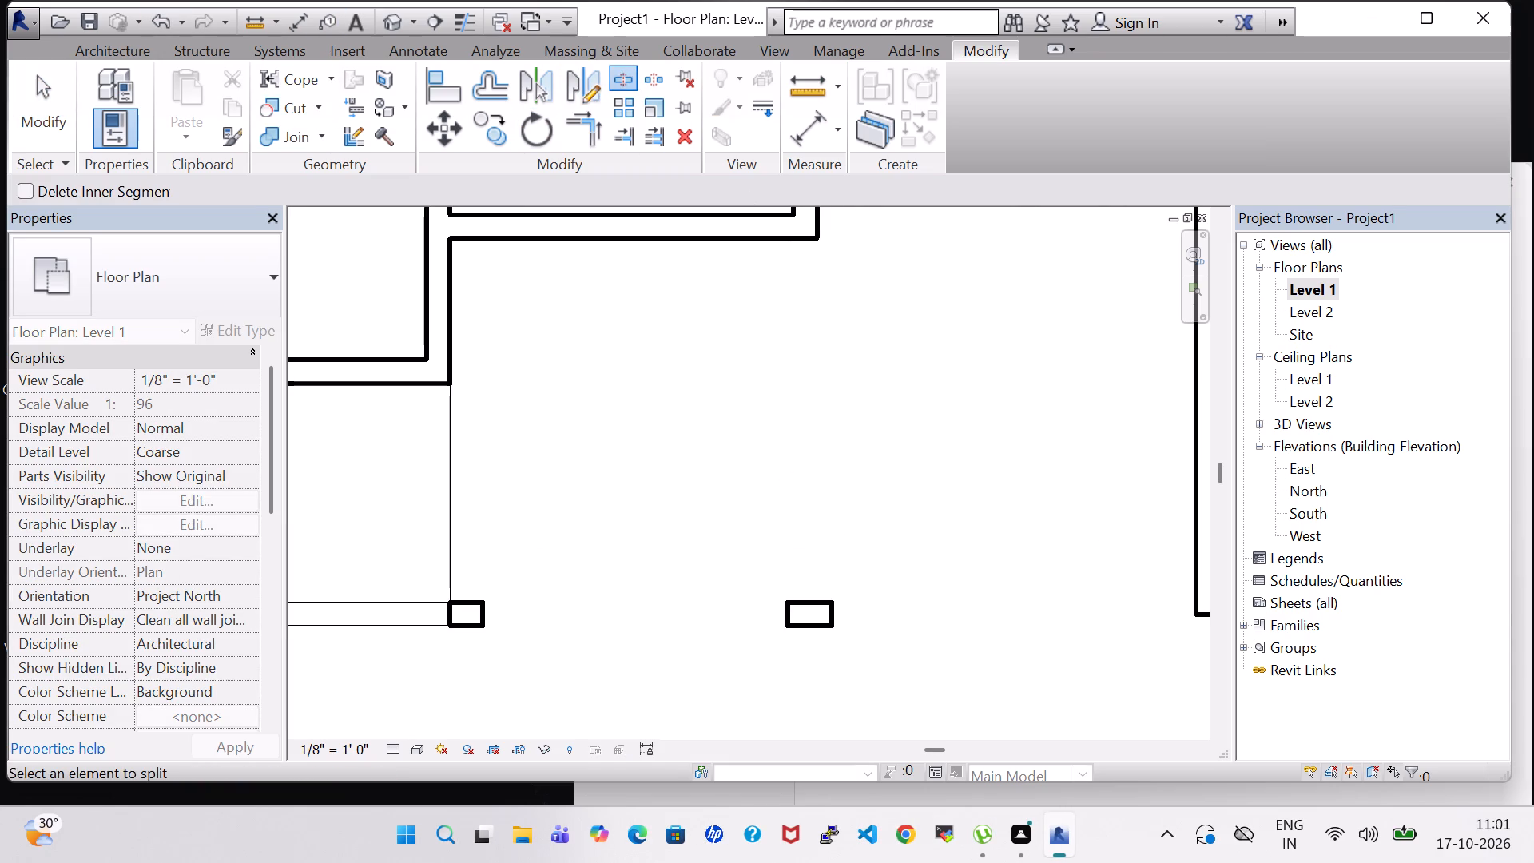
click(801, 608)
key(Escape)
key(Escape)
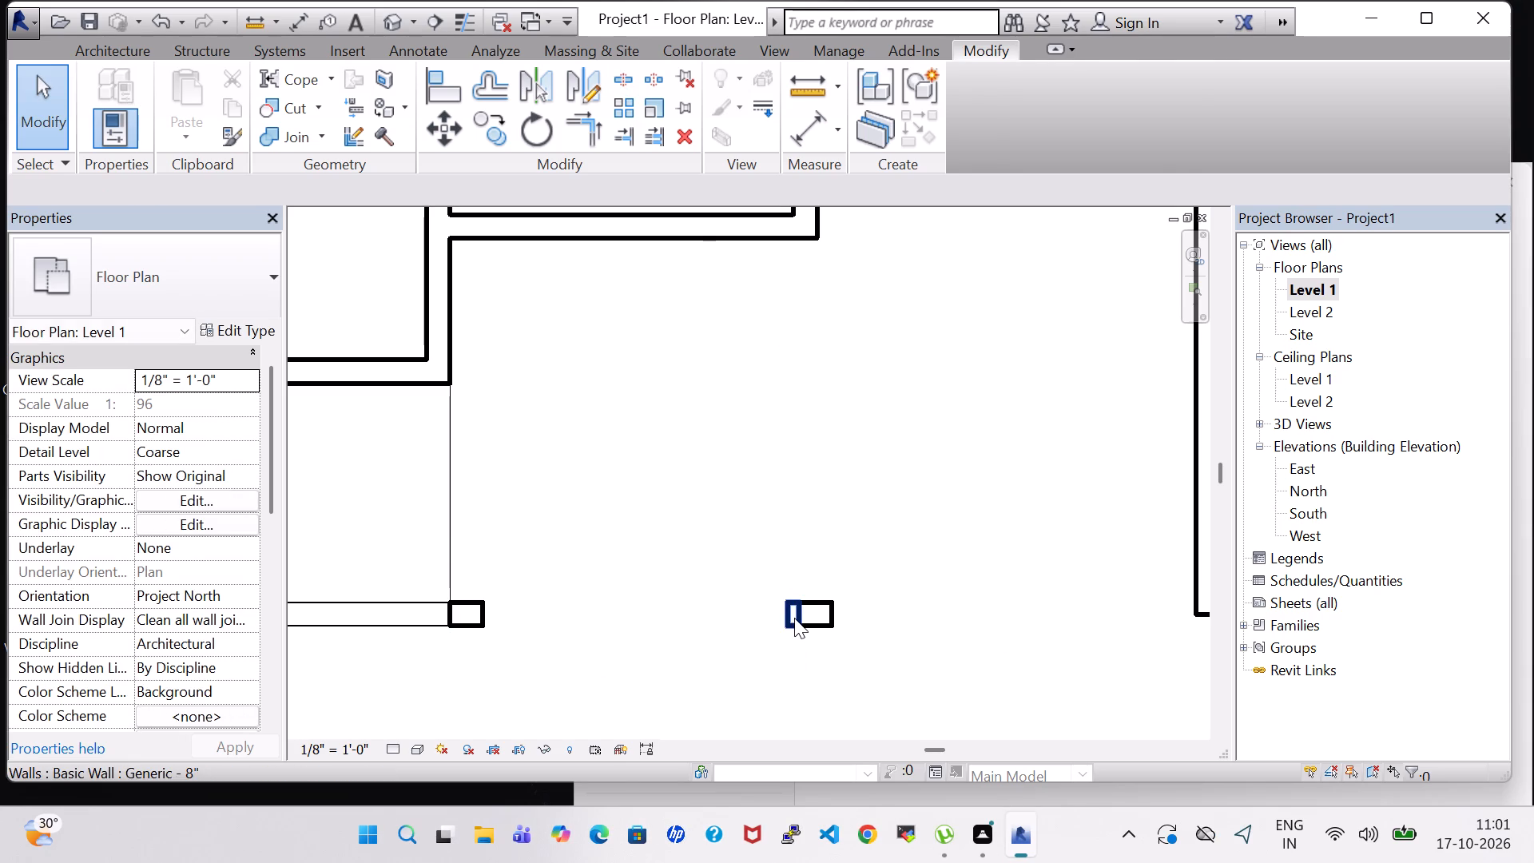
click(794, 618)
key(Delete)
scroll(794, 618, down, 5)
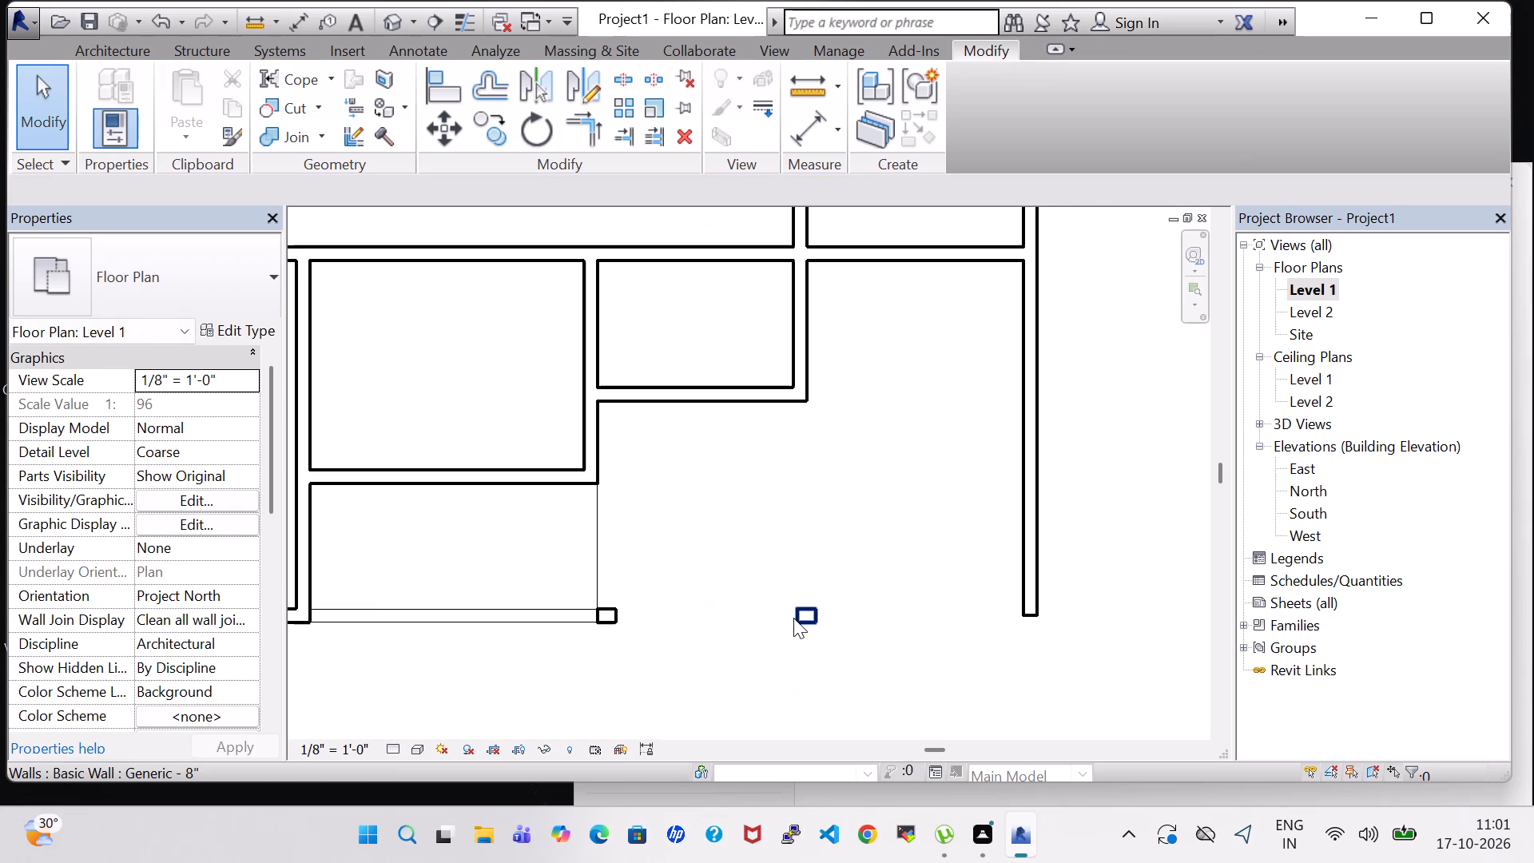
In the 3D view, nudge the freestanding middle wall pier about 0'-3" west, to 10'-10" from the east exterior wall.
click(386, 14)
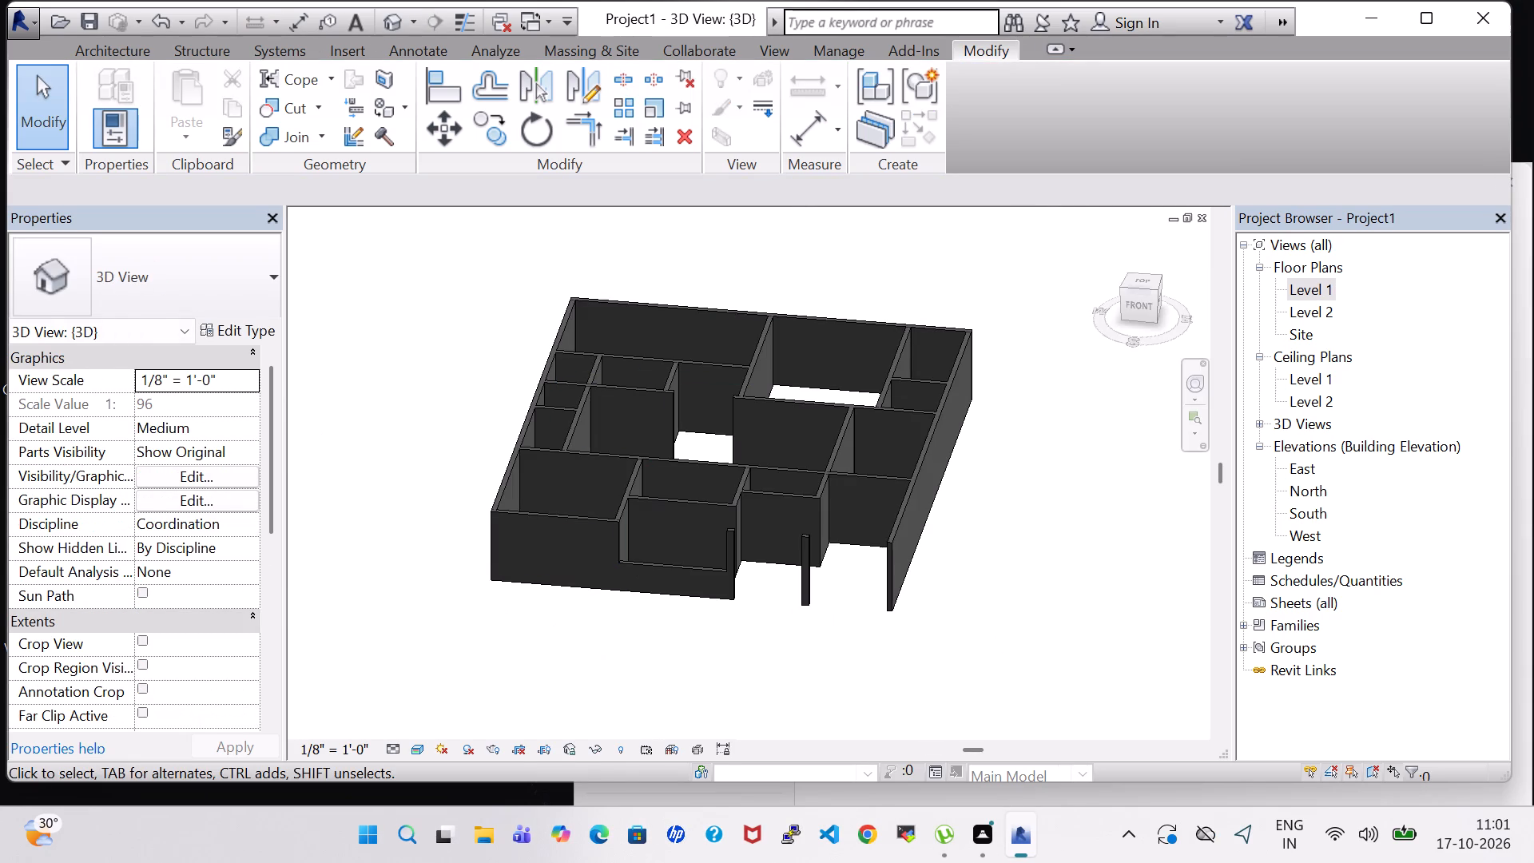
shift+middle_drag(706, 683, 793, 627)
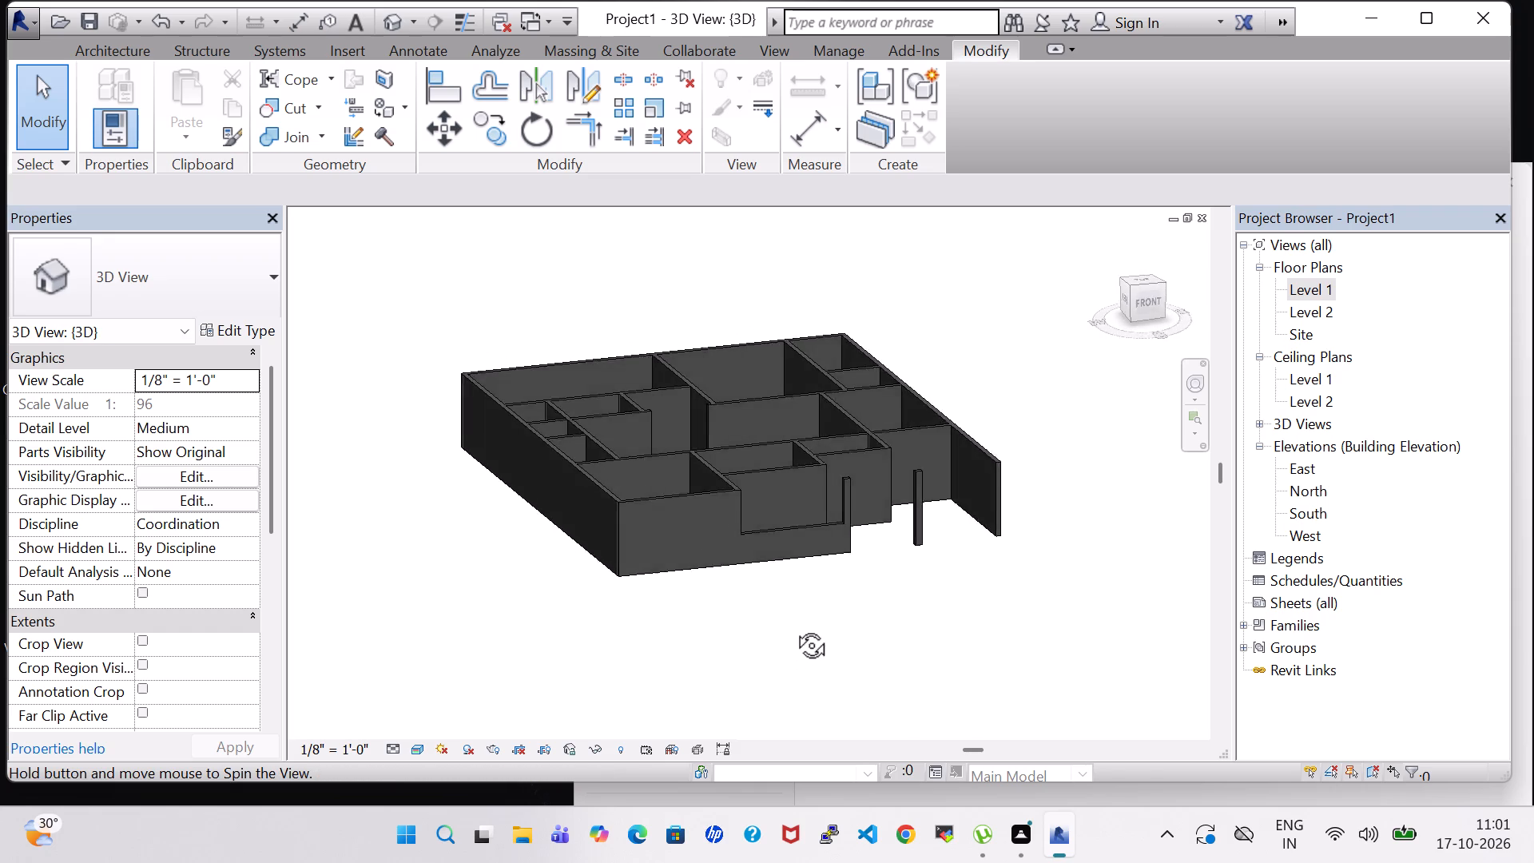
shift+middle_drag(793, 627, 740, 614)
shift+middle_click(740, 614)
scroll(968, 588, up, 4)
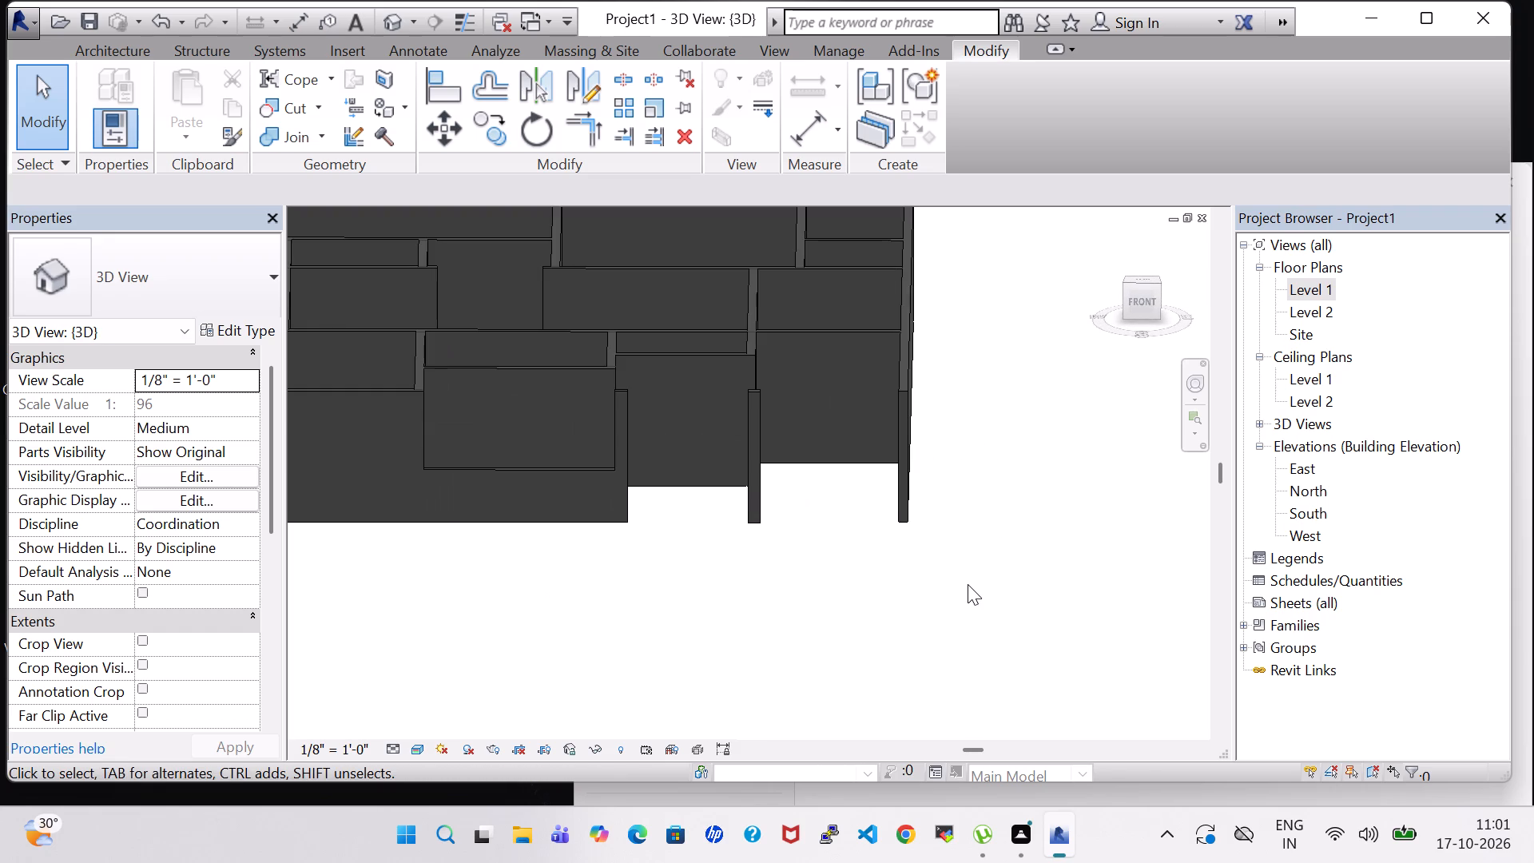
scroll(968, 584, up, 3)
scroll(878, 547, up, 2)
middle_drag(721, 443, 806, 665)
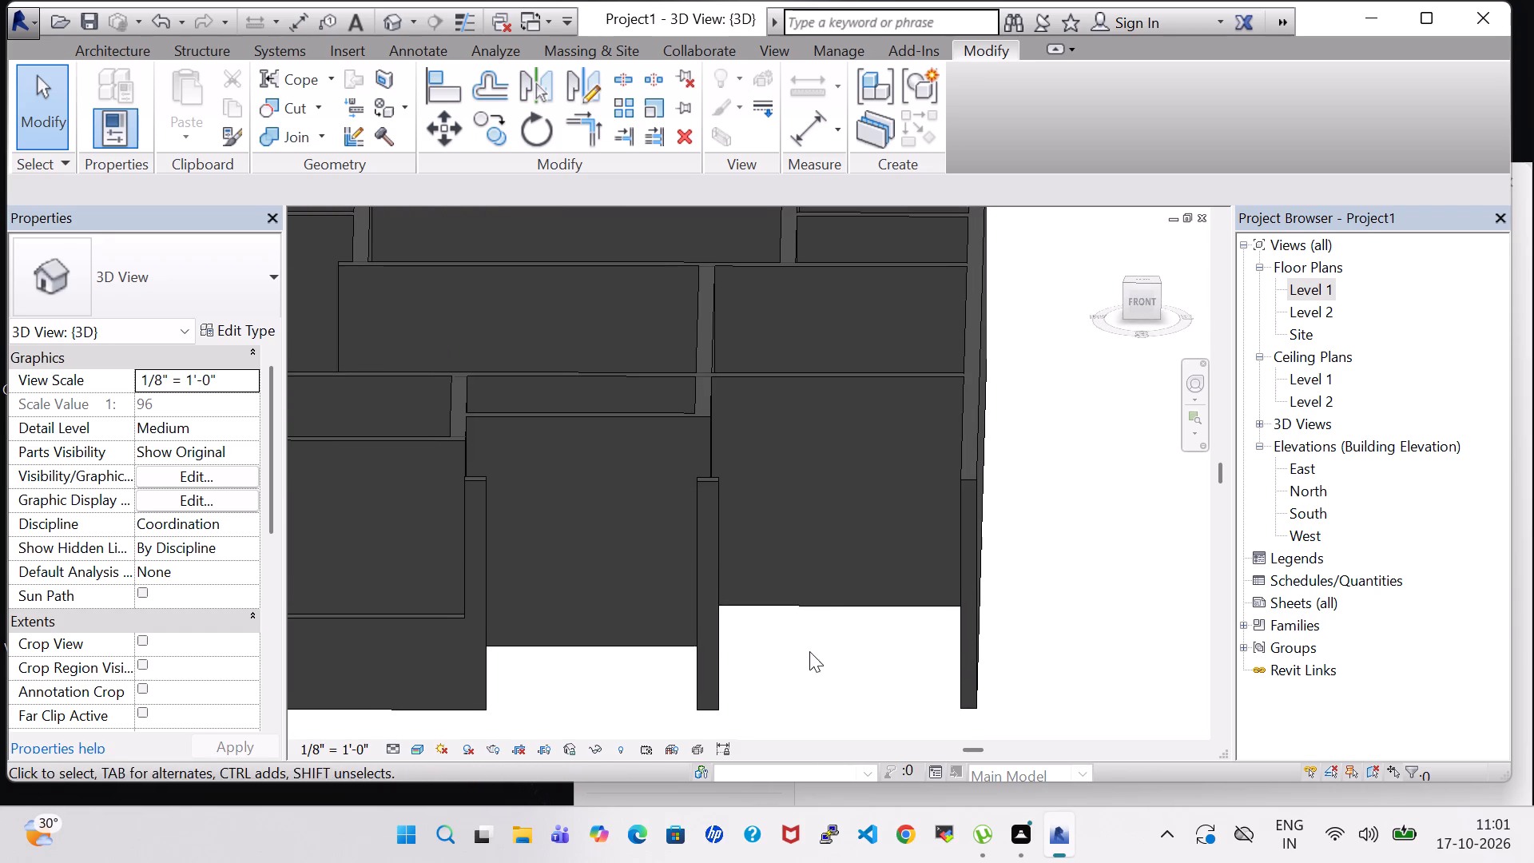
click(713, 619)
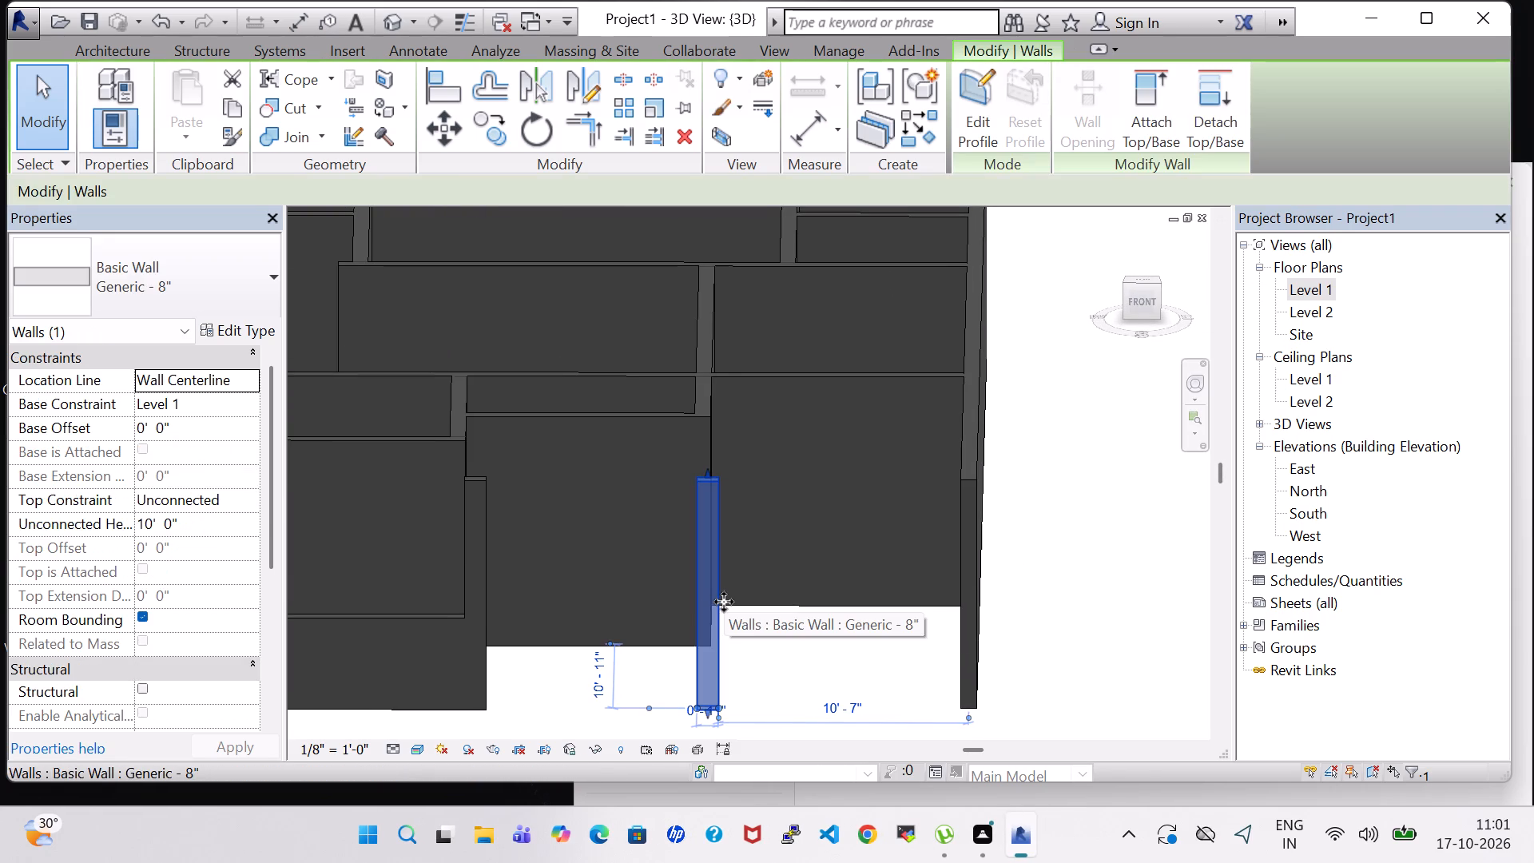
key(Left)
key(Left)
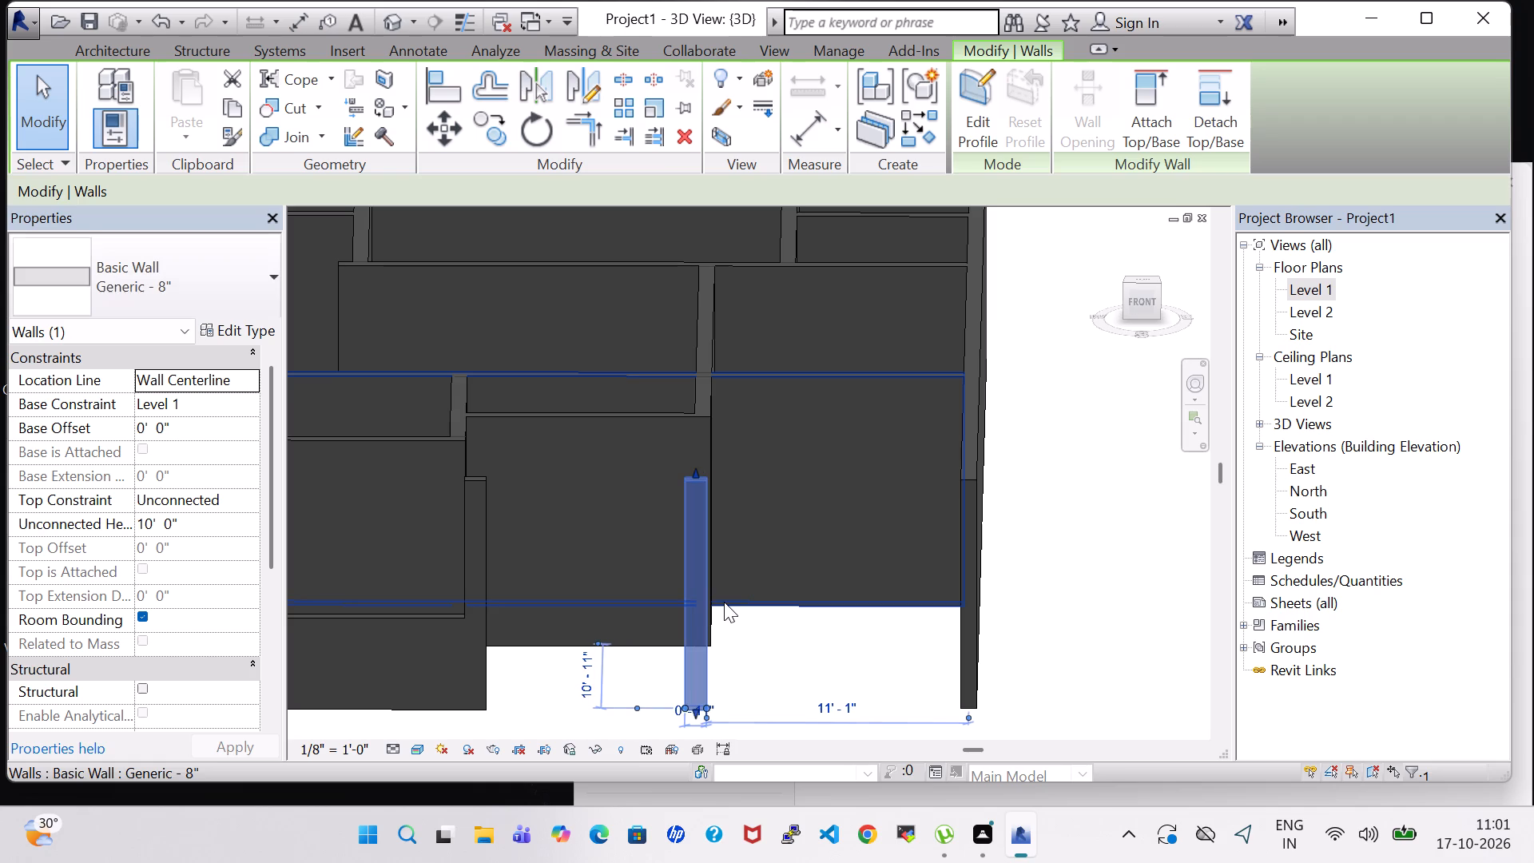
key(Right)
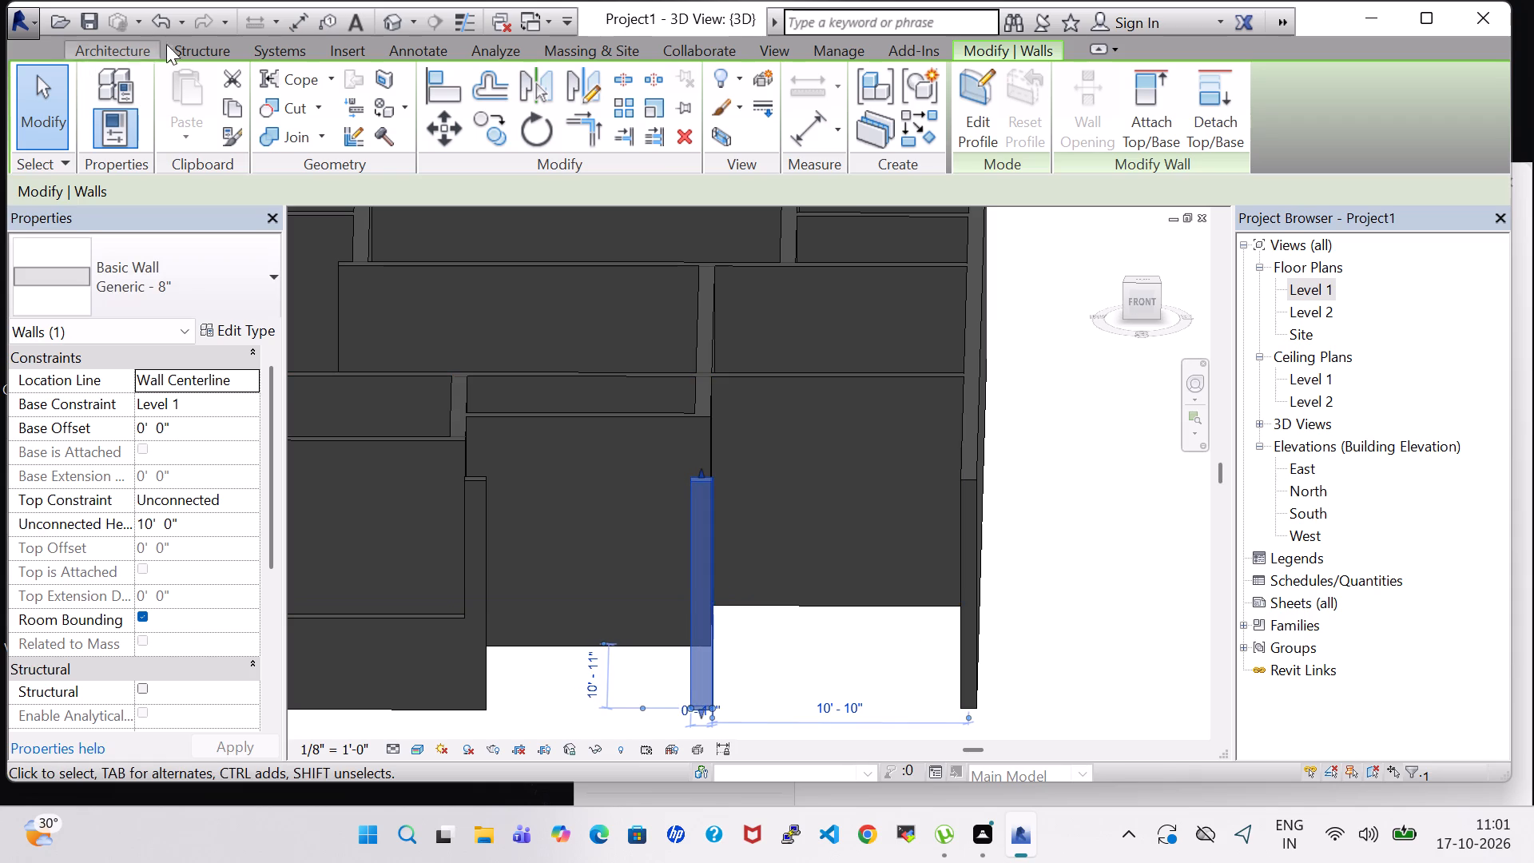
double_click(399, 23)
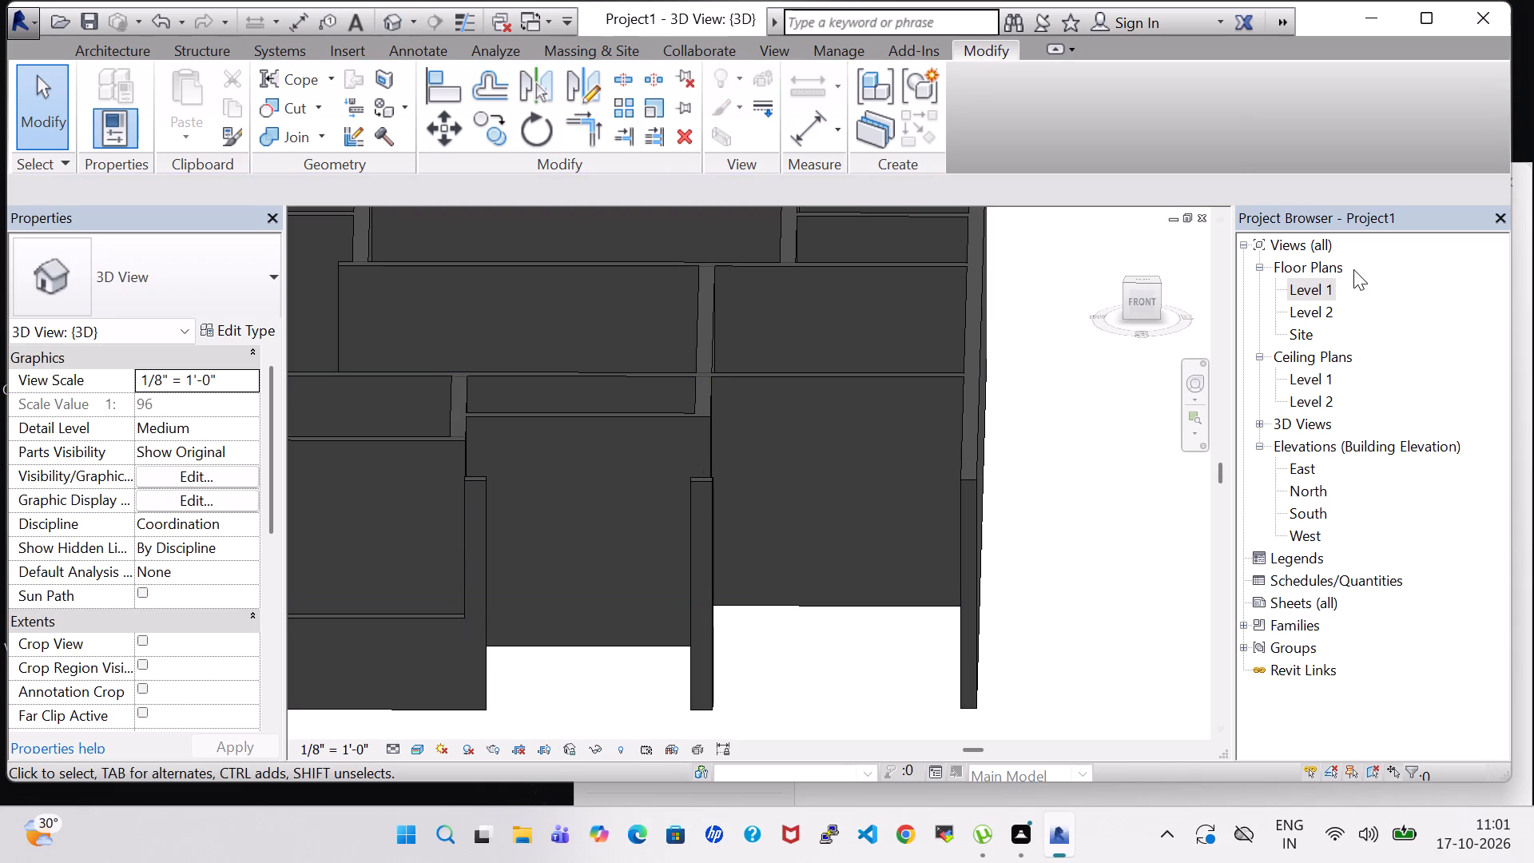
Return to the Level 1 floor plan and check the middle pier against the partition corner north of it.
double_click(1313, 291)
scroll(689, 97, down, 3)
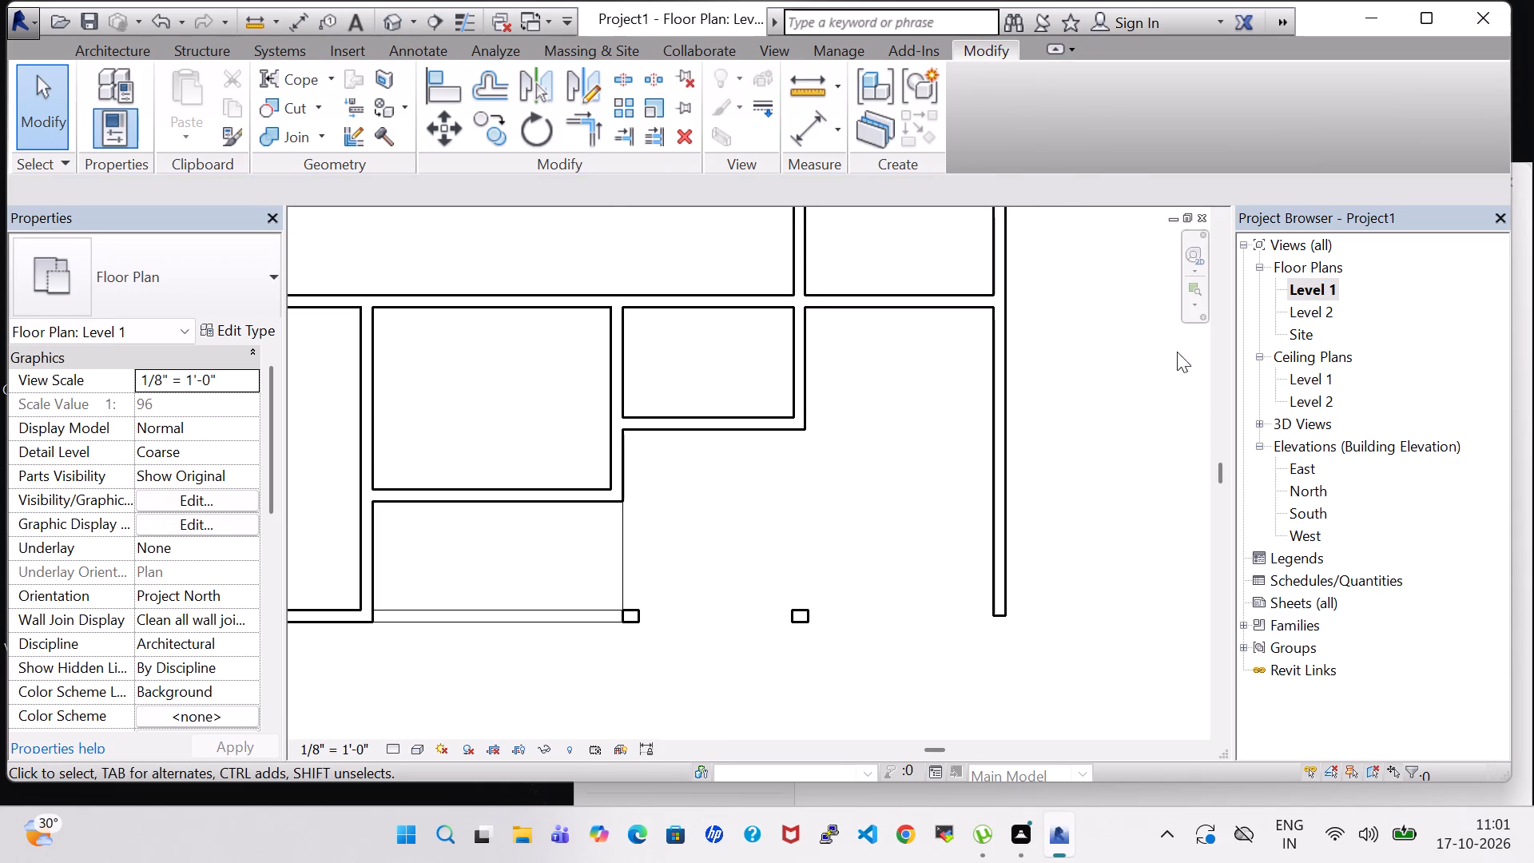
click(1107, 440)
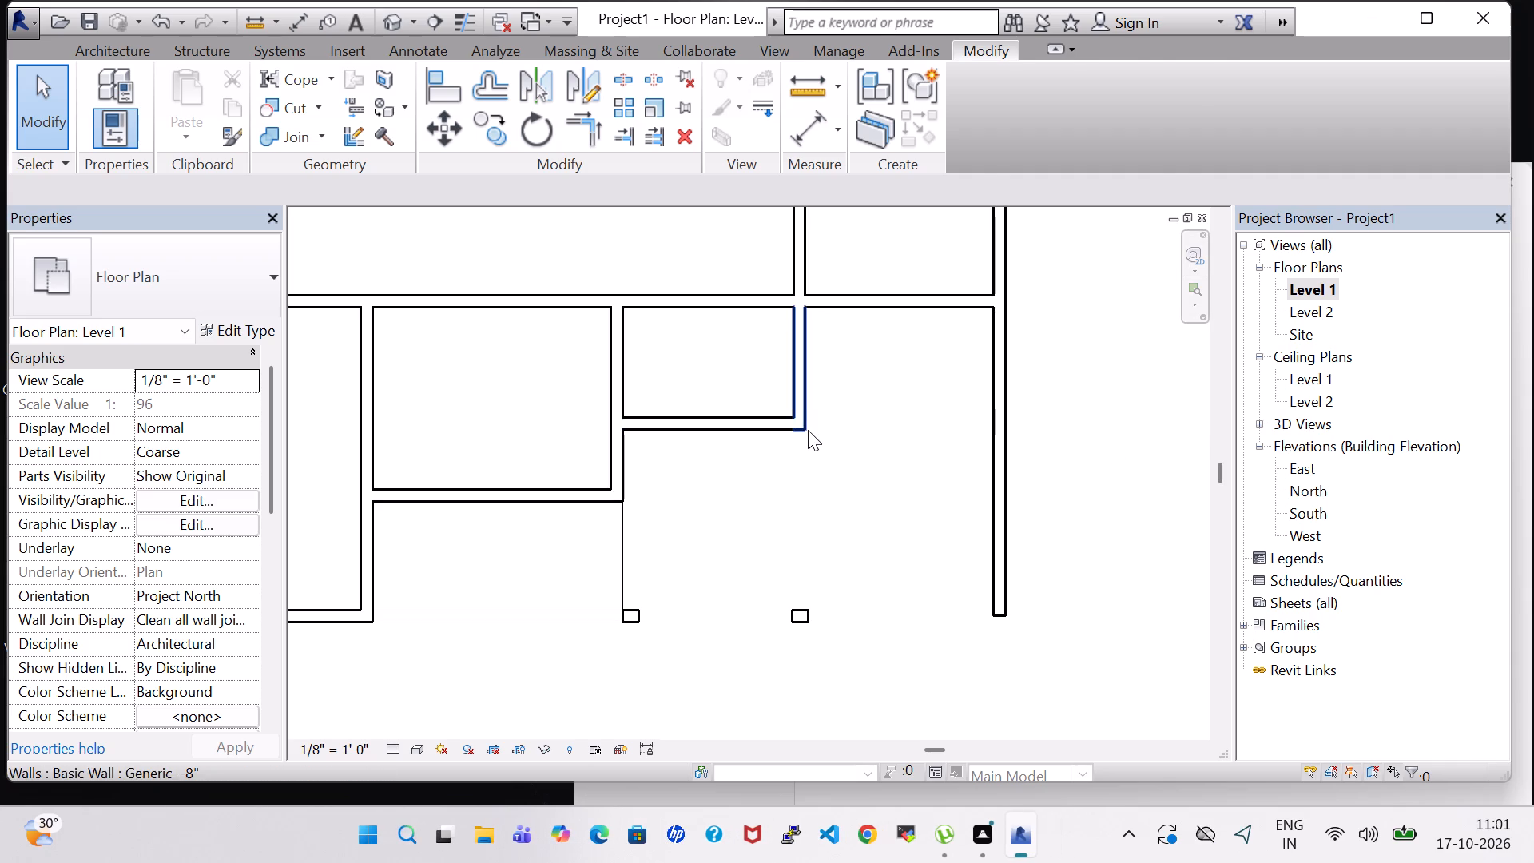
Examine the partition corner, east exterior wall and south piers in plan and from several angles in 3D.
click(808, 430)
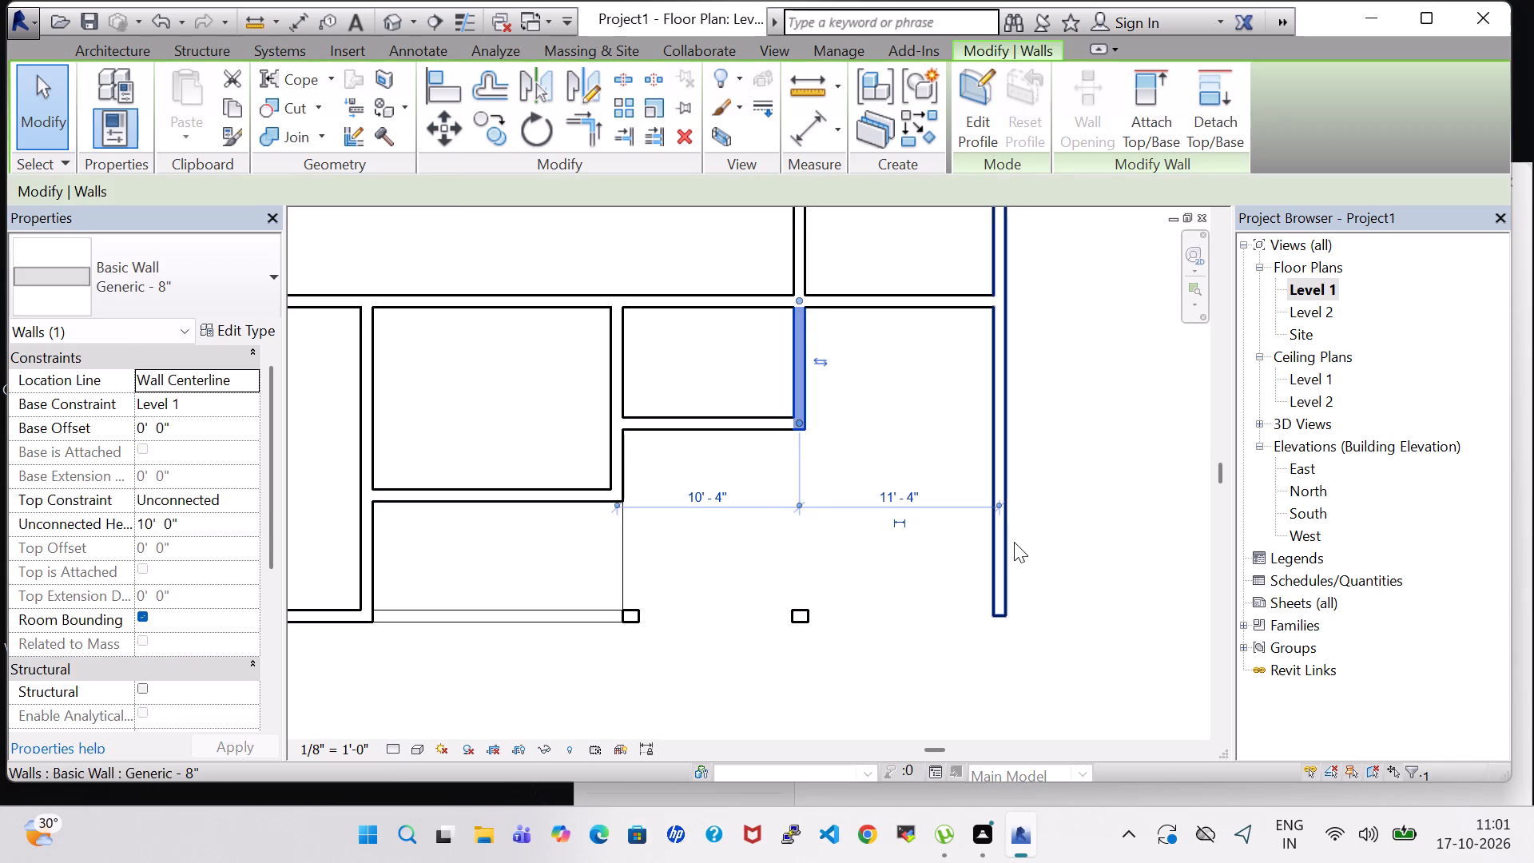
click(1014, 542)
scroll(1005, 537, down, 2)
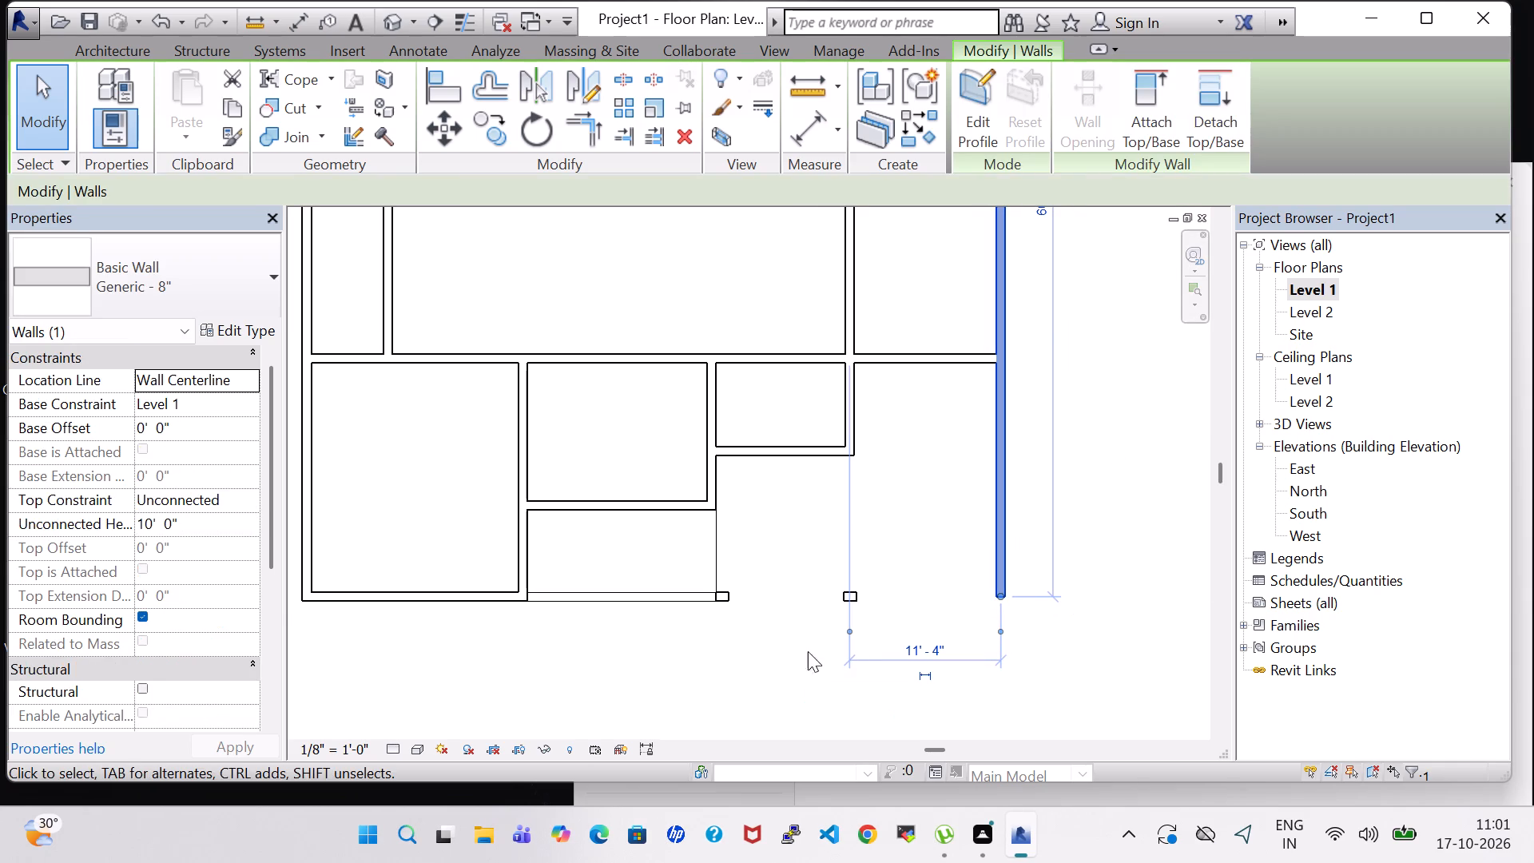
click(713, 658)
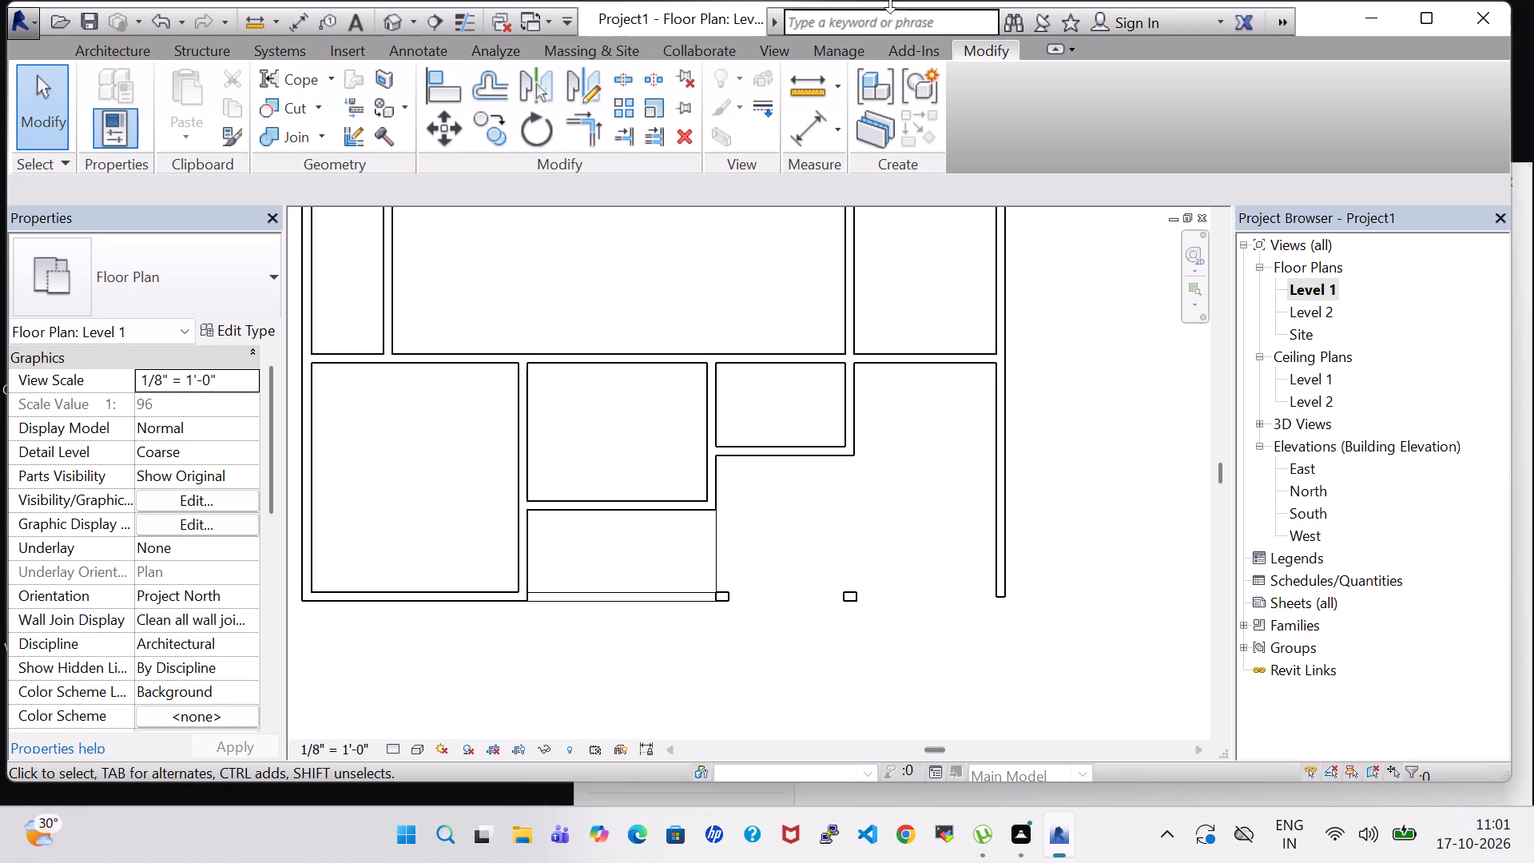
click(382, 25)
shift+middle_drag(1047, 587, 966, 582)
shift+scroll(1047, 587, down, 1)
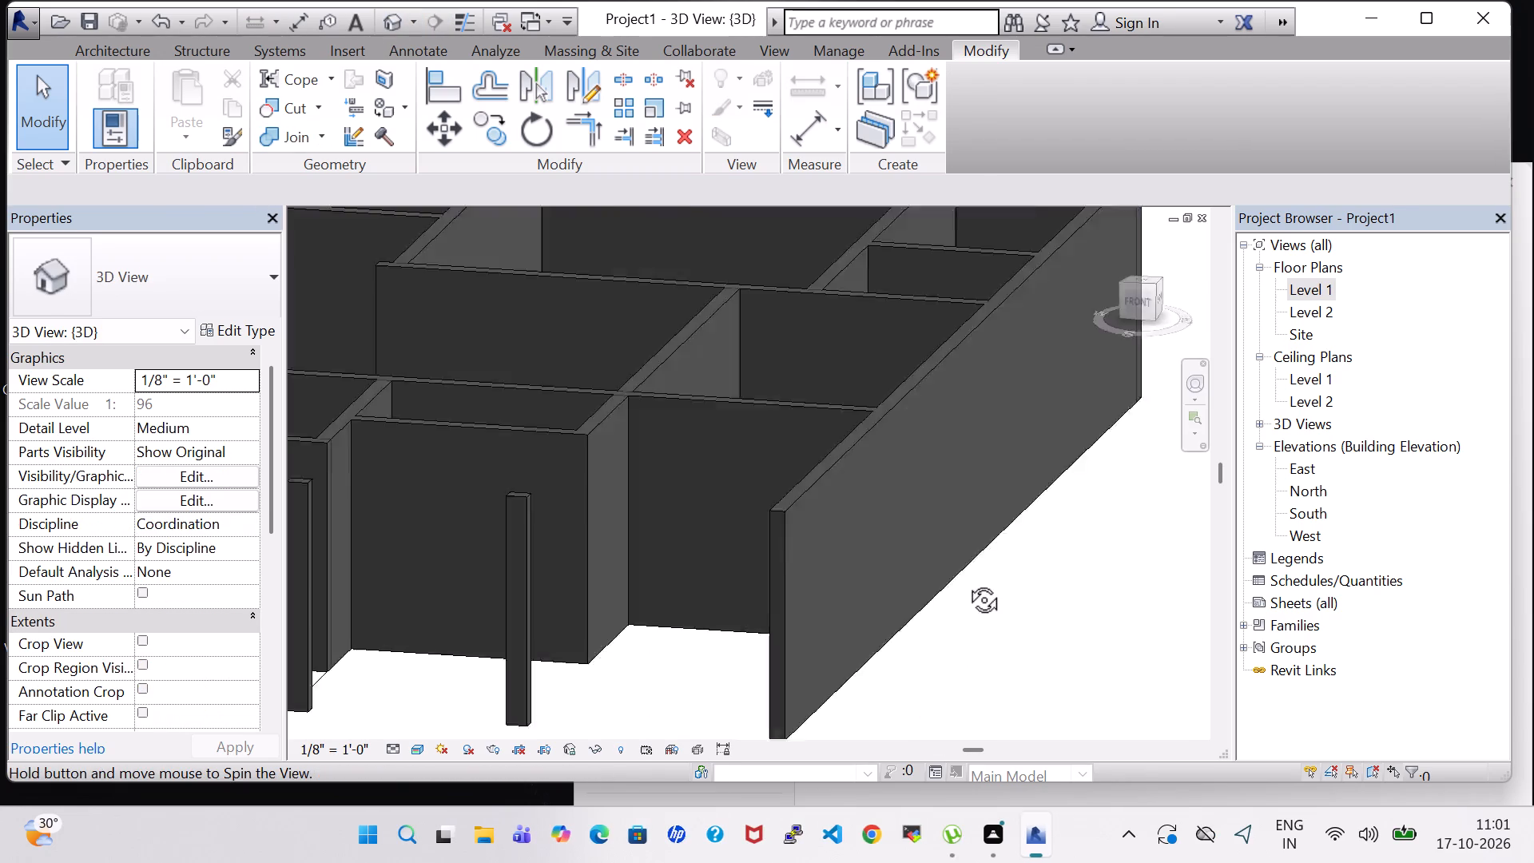
shift+middle_drag(966, 582, 899, 584)
middle_drag(761, 652, 1250, 392)
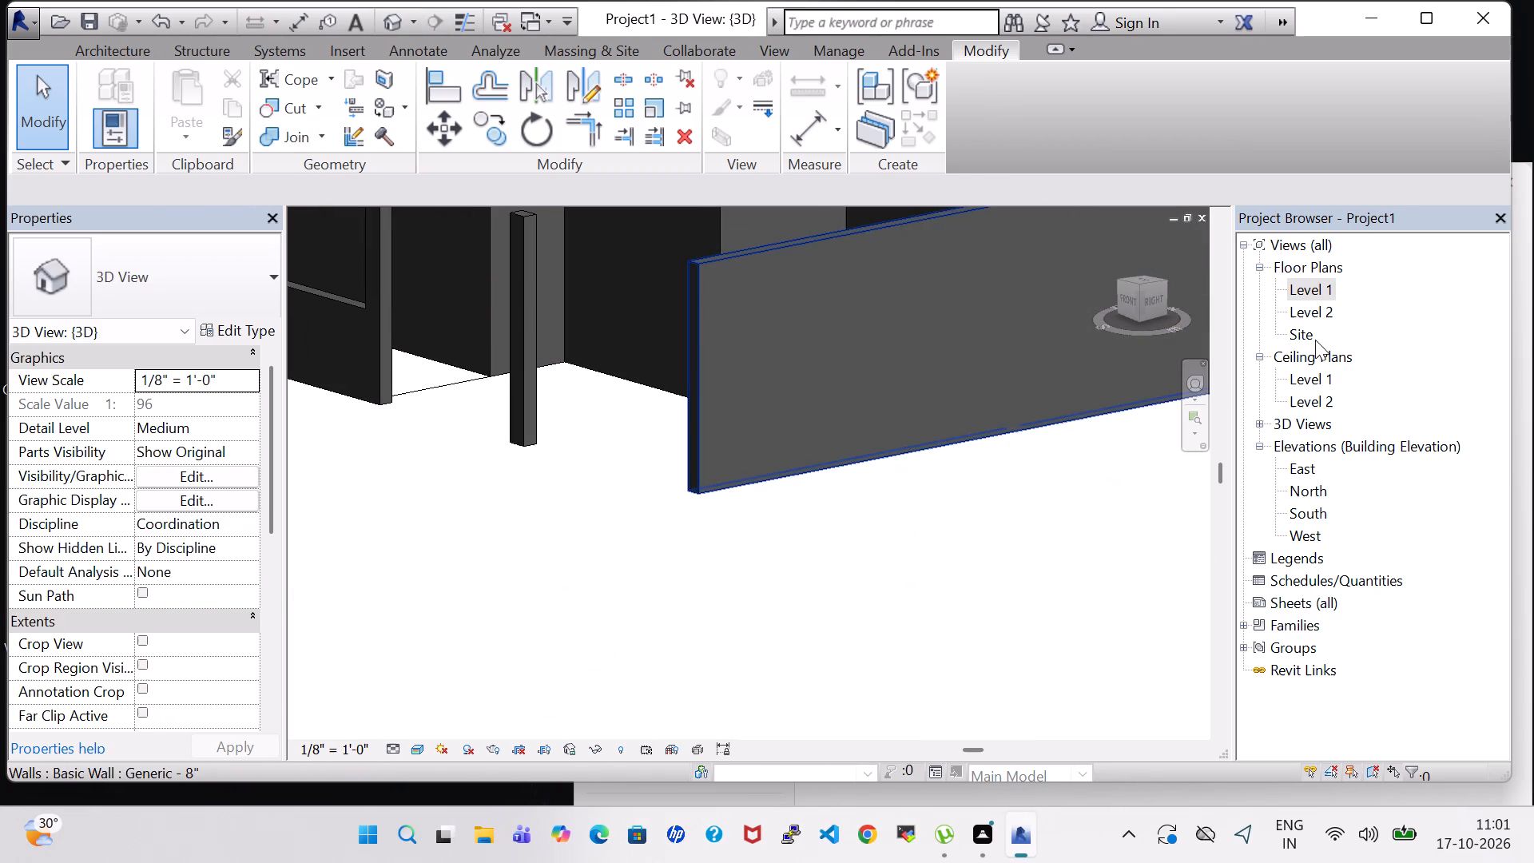
shift+middle_drag(860, 485, 1043, 499)
shift+scroll(860, 485, down, 1)
scroll(913, 530, down, 4)
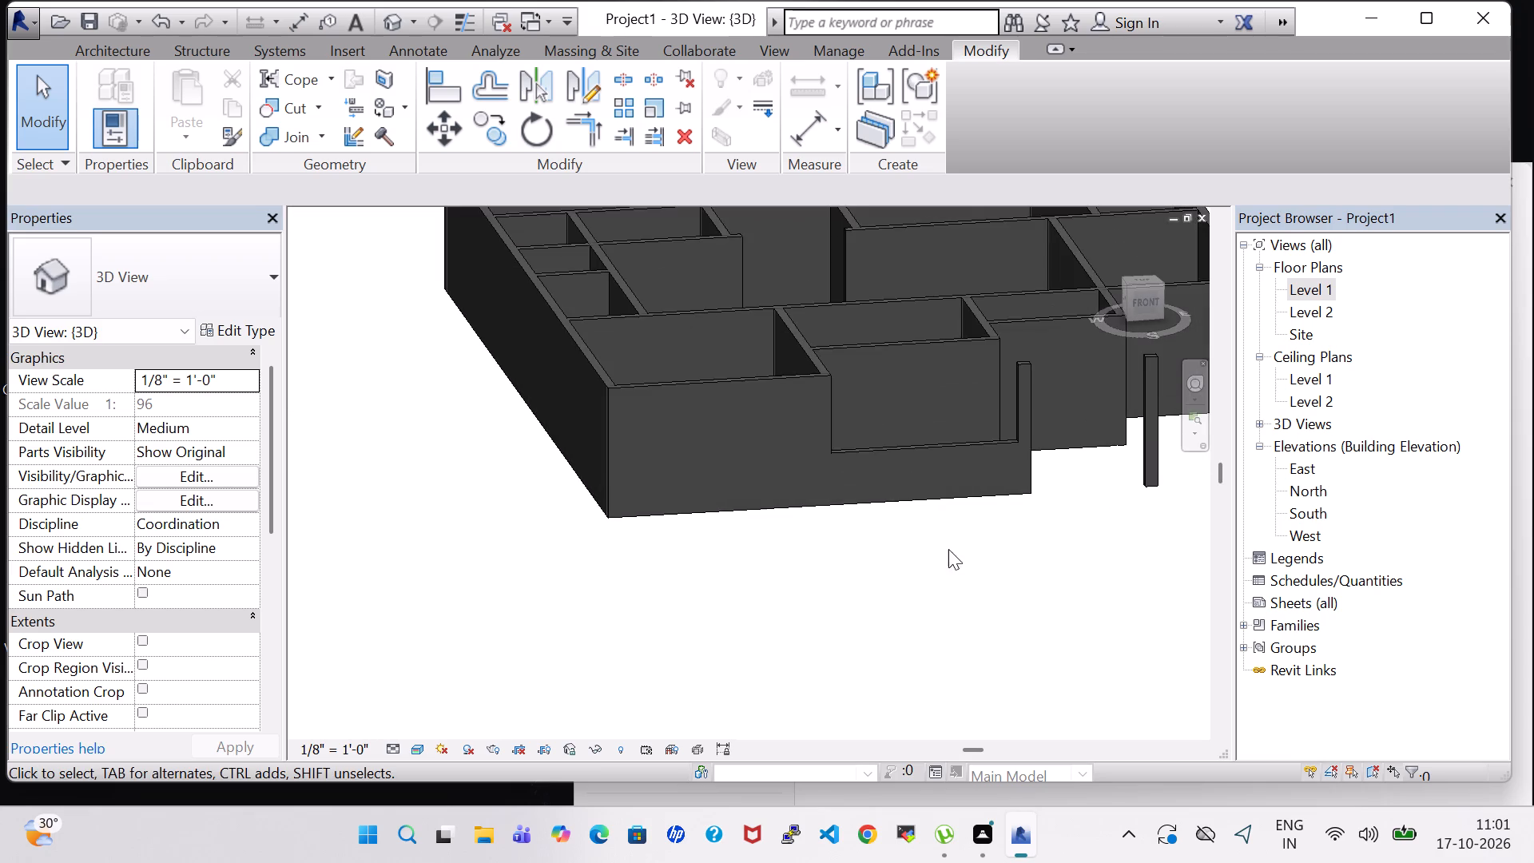
middle_drag(948, 550, 661, 630)
scroll(661, 614, down, 1)
shift+middle_drag(1011, 617, 954, 636)
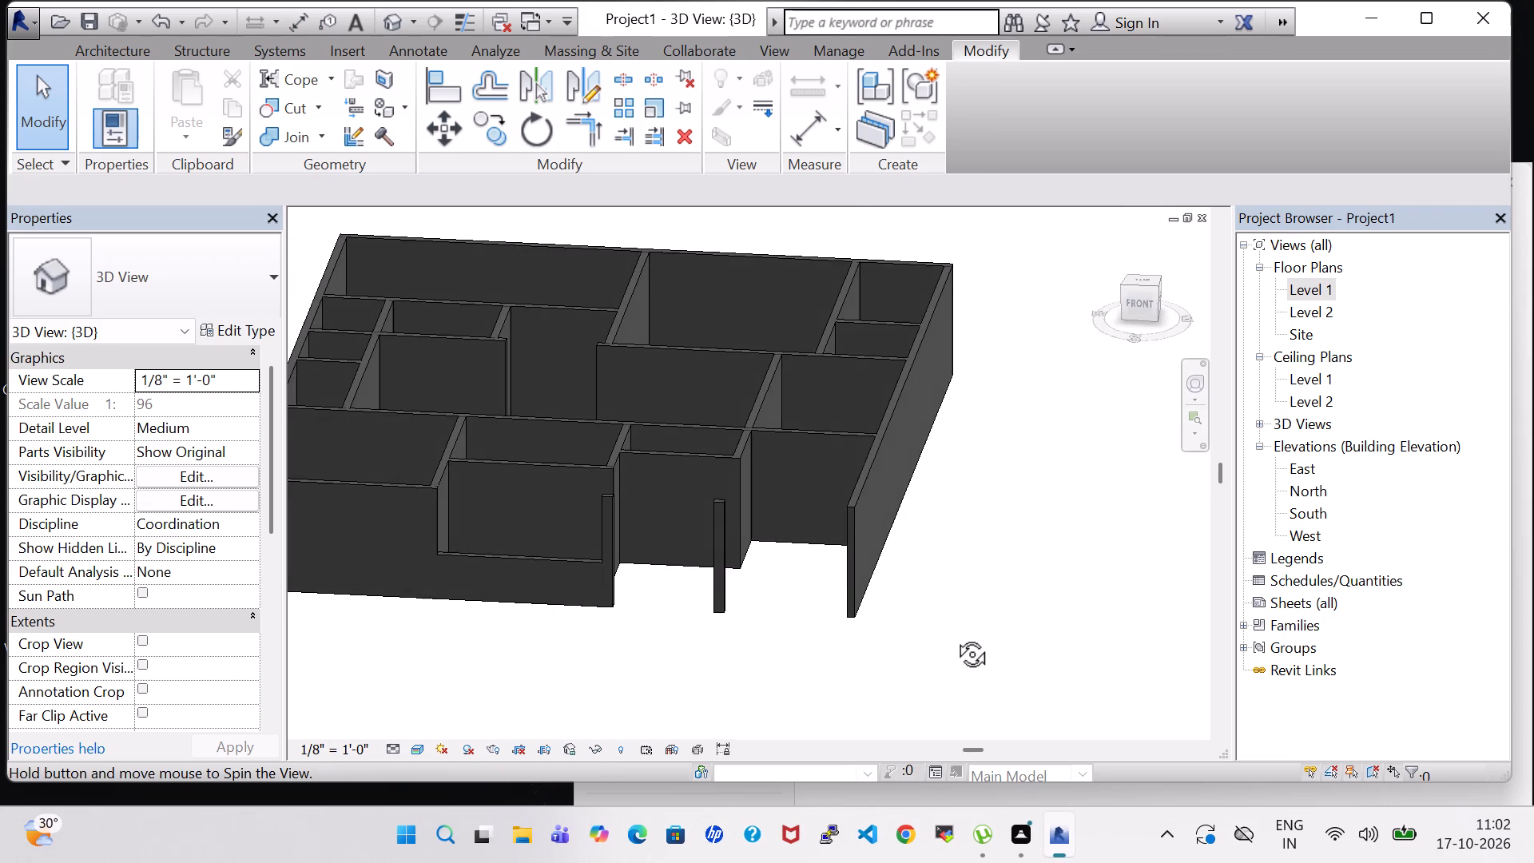
shift+middle_drag(954, 636, 980, 641)
scroll(980, 637, up, 4)
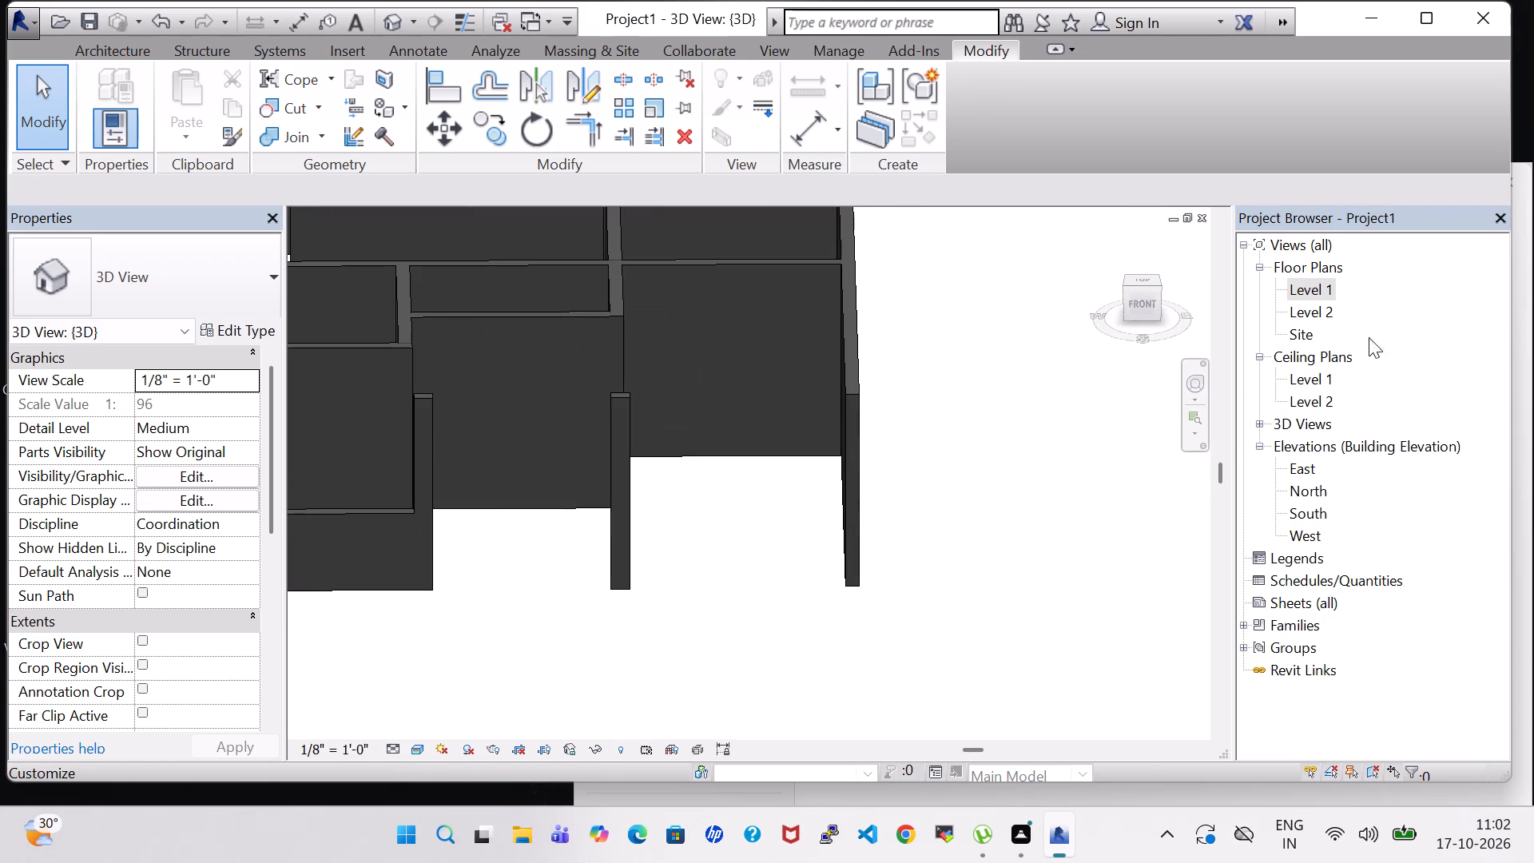
In the Level 1 floor plan, nudge the west pier west until its east face lines up with the partition corner north of it.
double_click(1321, 288)
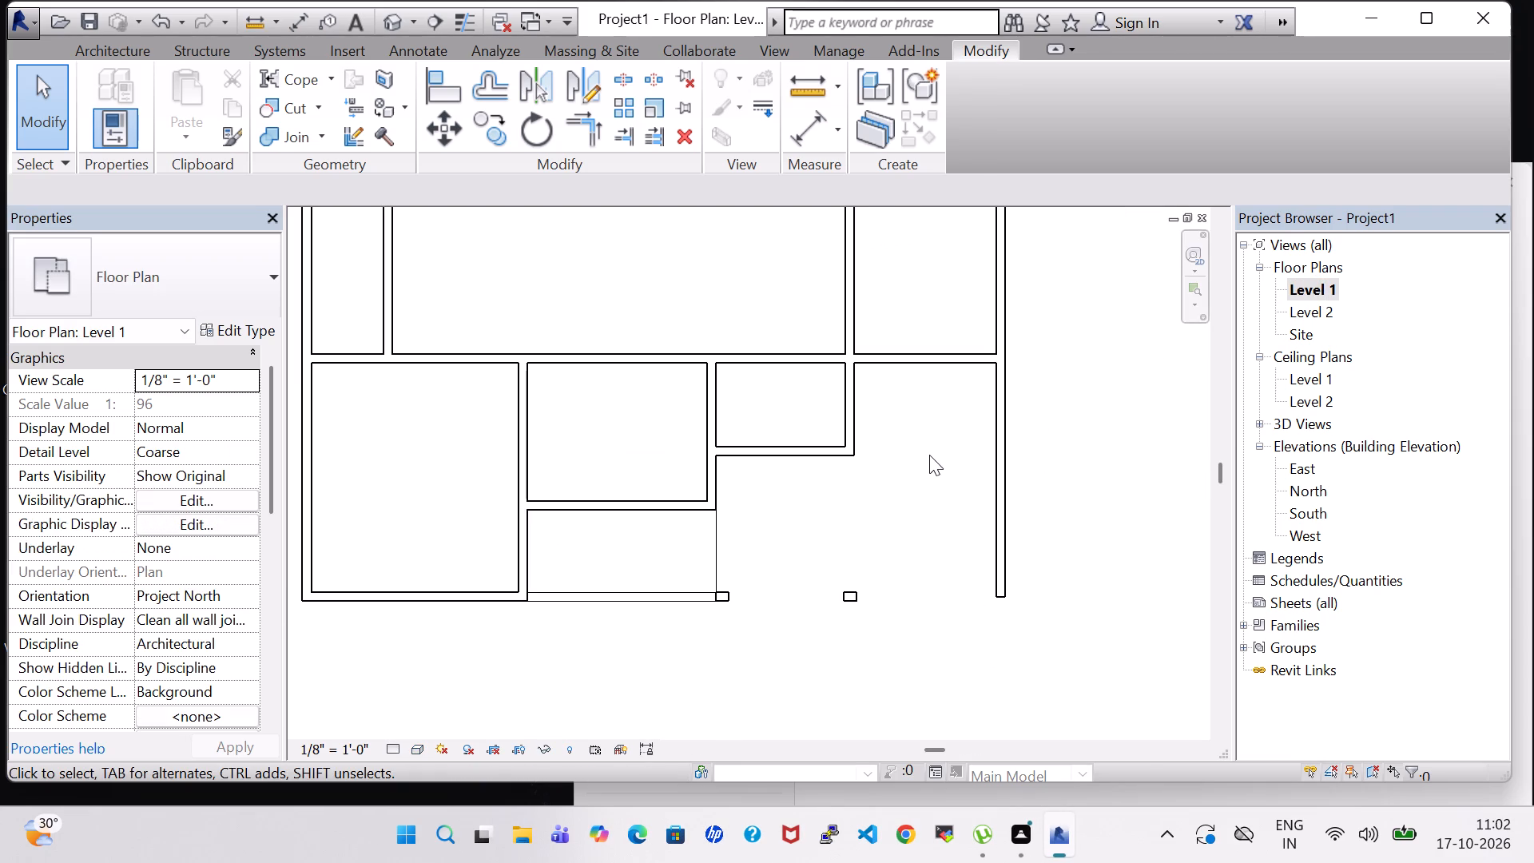
click(732, 599)
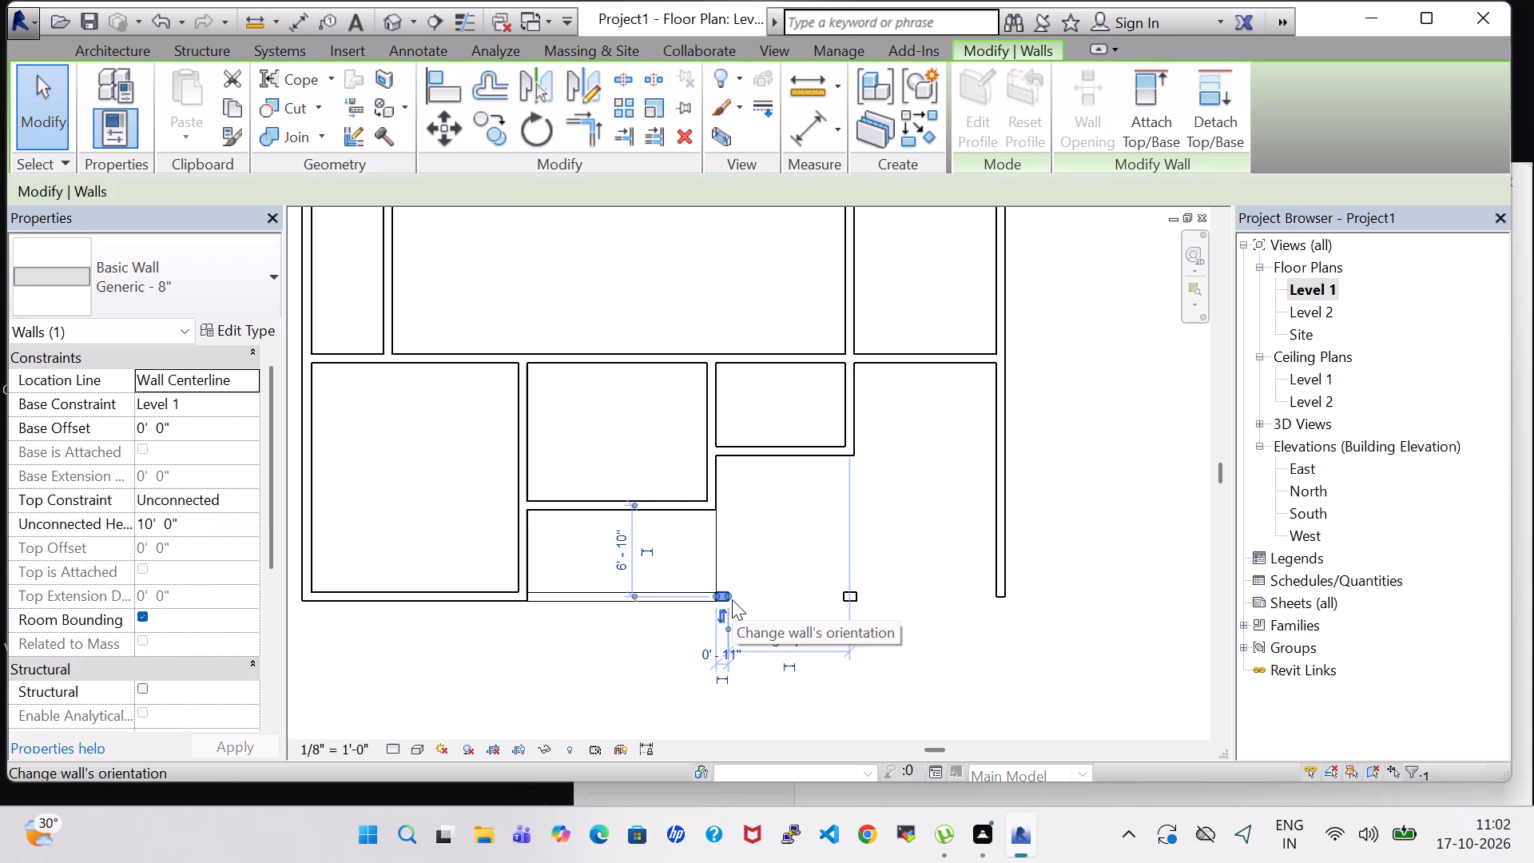
key(Left)
key(Left)
key(Left)
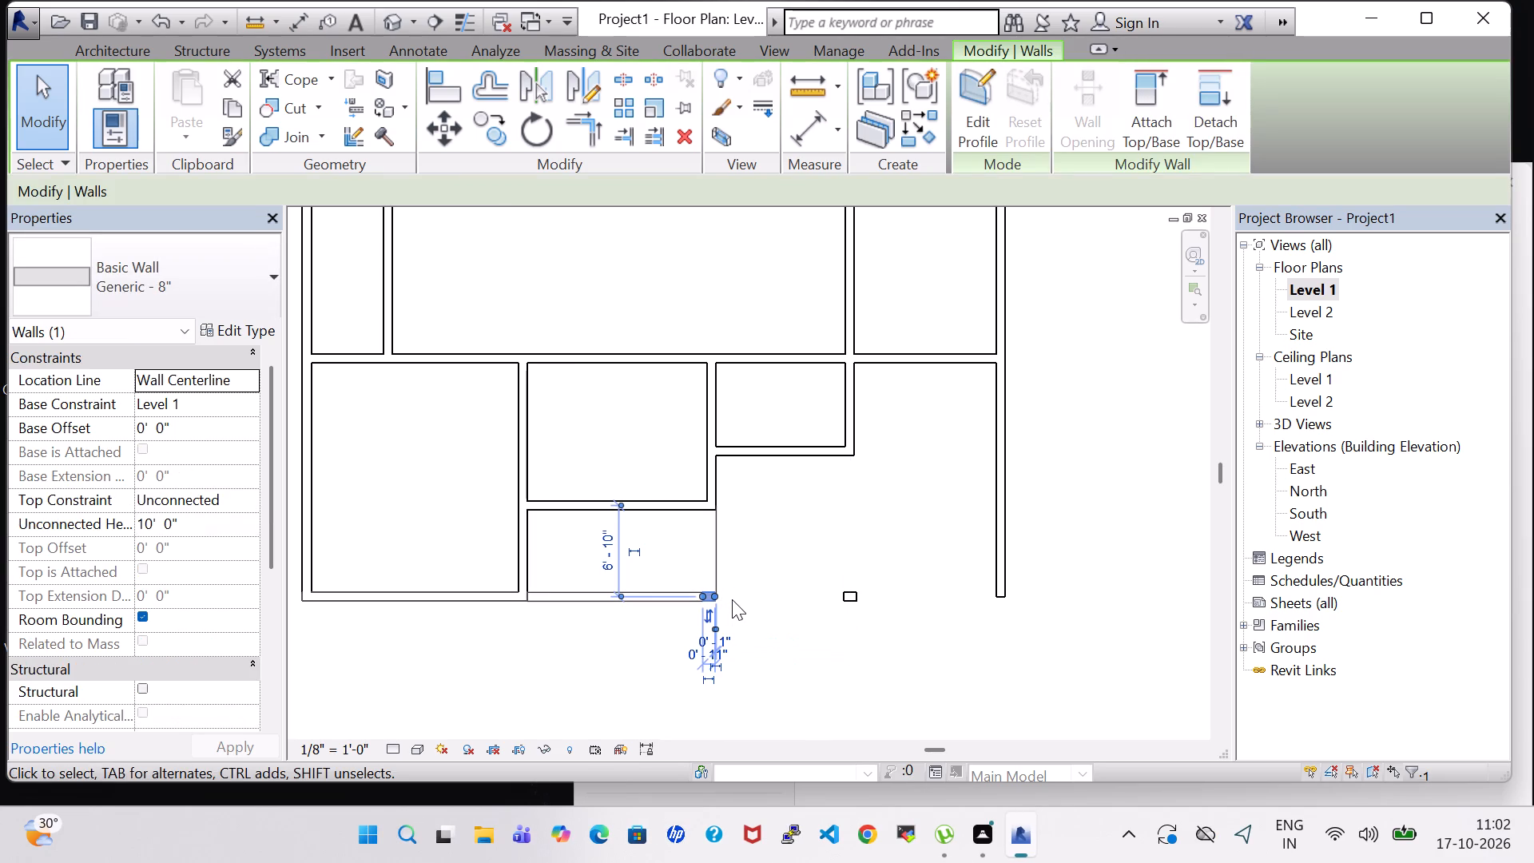
click(1079, 592)
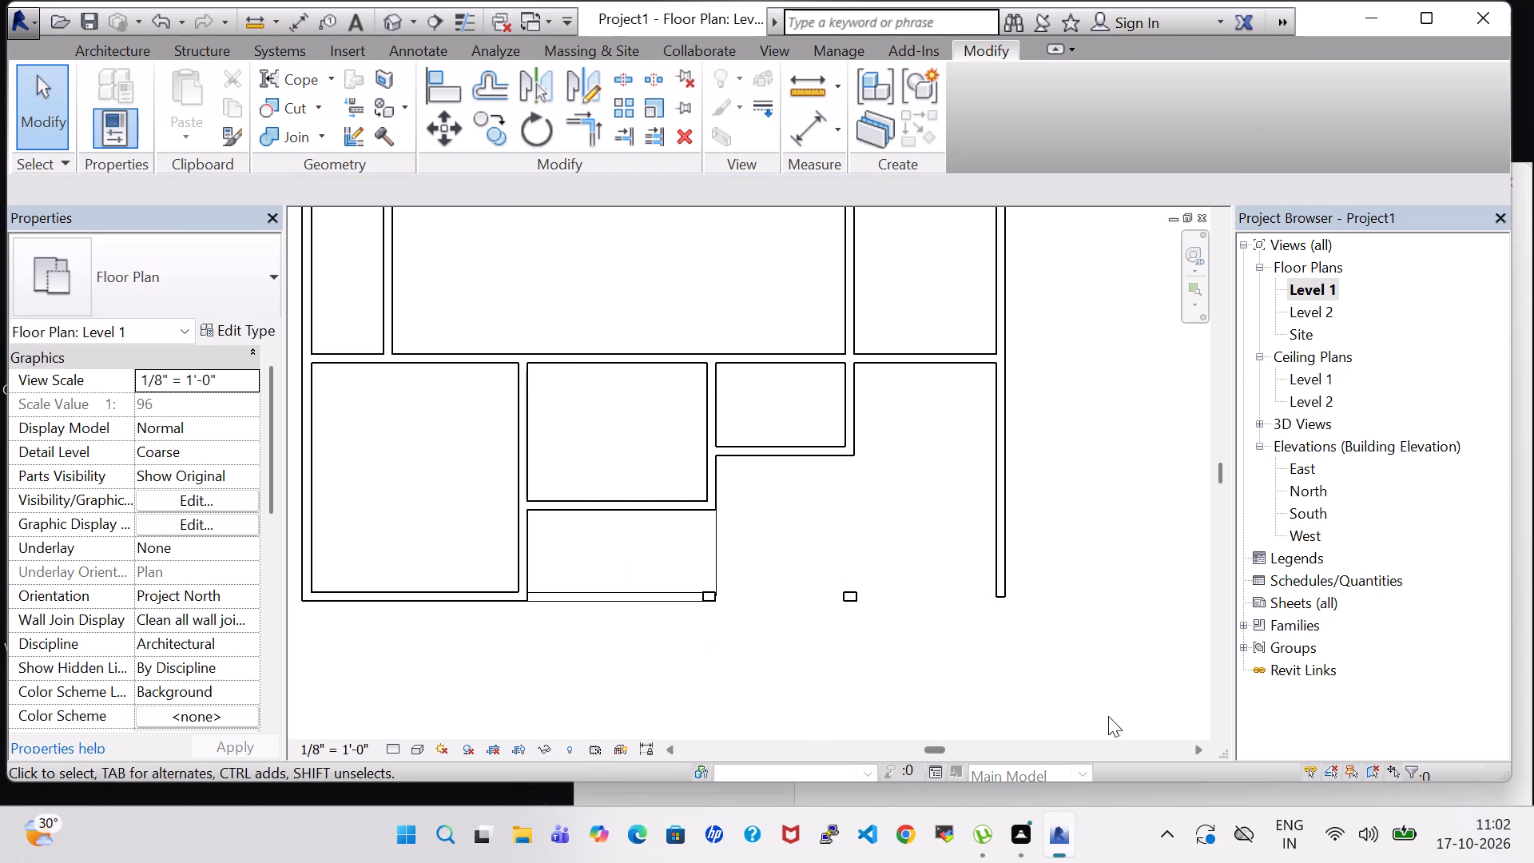
Examine the moved west pier against the low south wall and the other southeast walls in the 3D view.
click(387, 21)
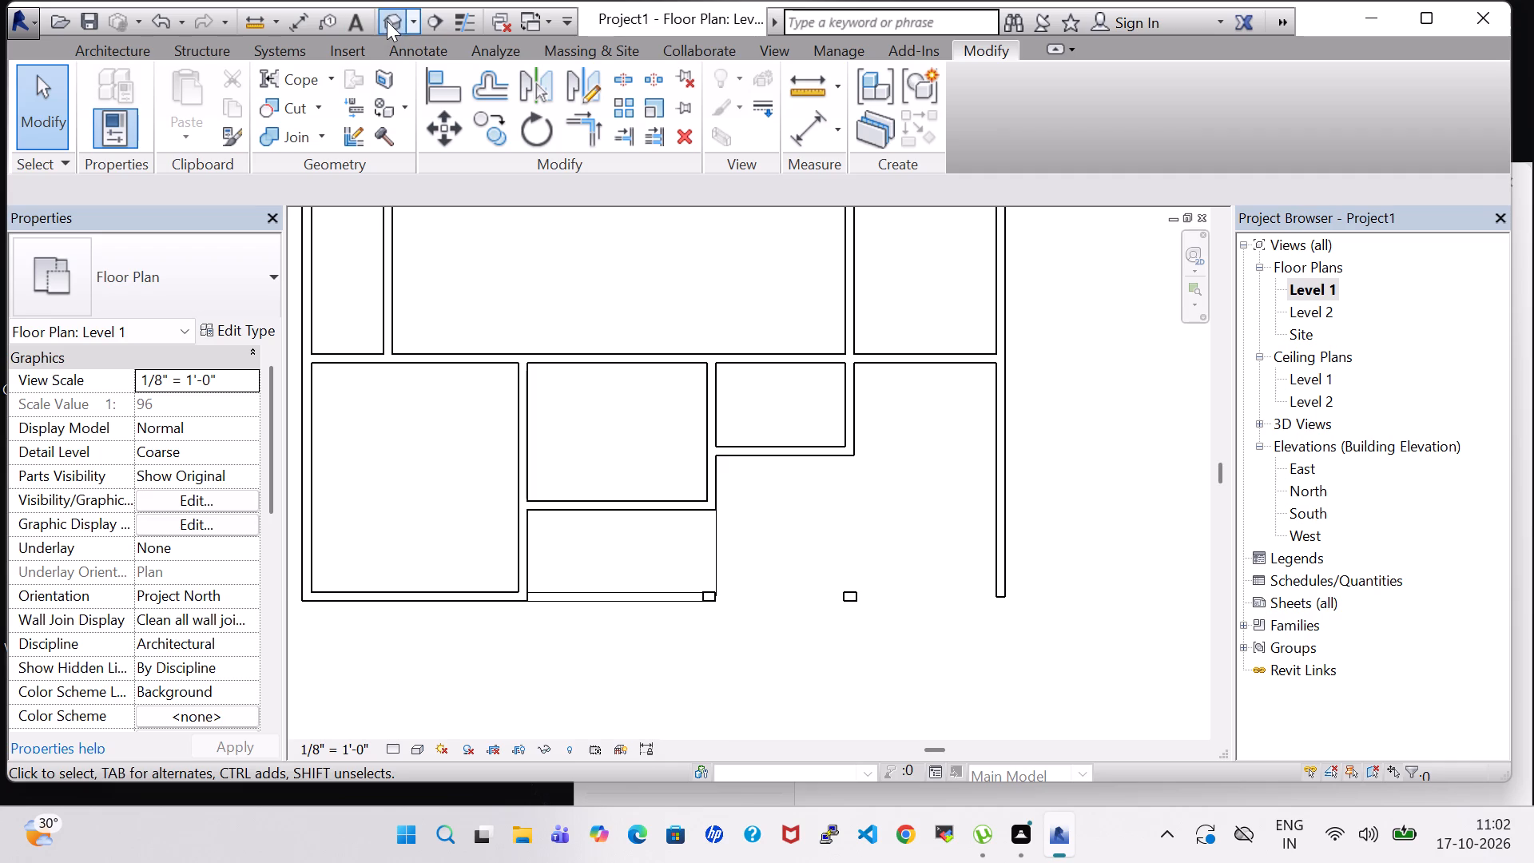
shift+middle_drag(686, 592, 682, 605)
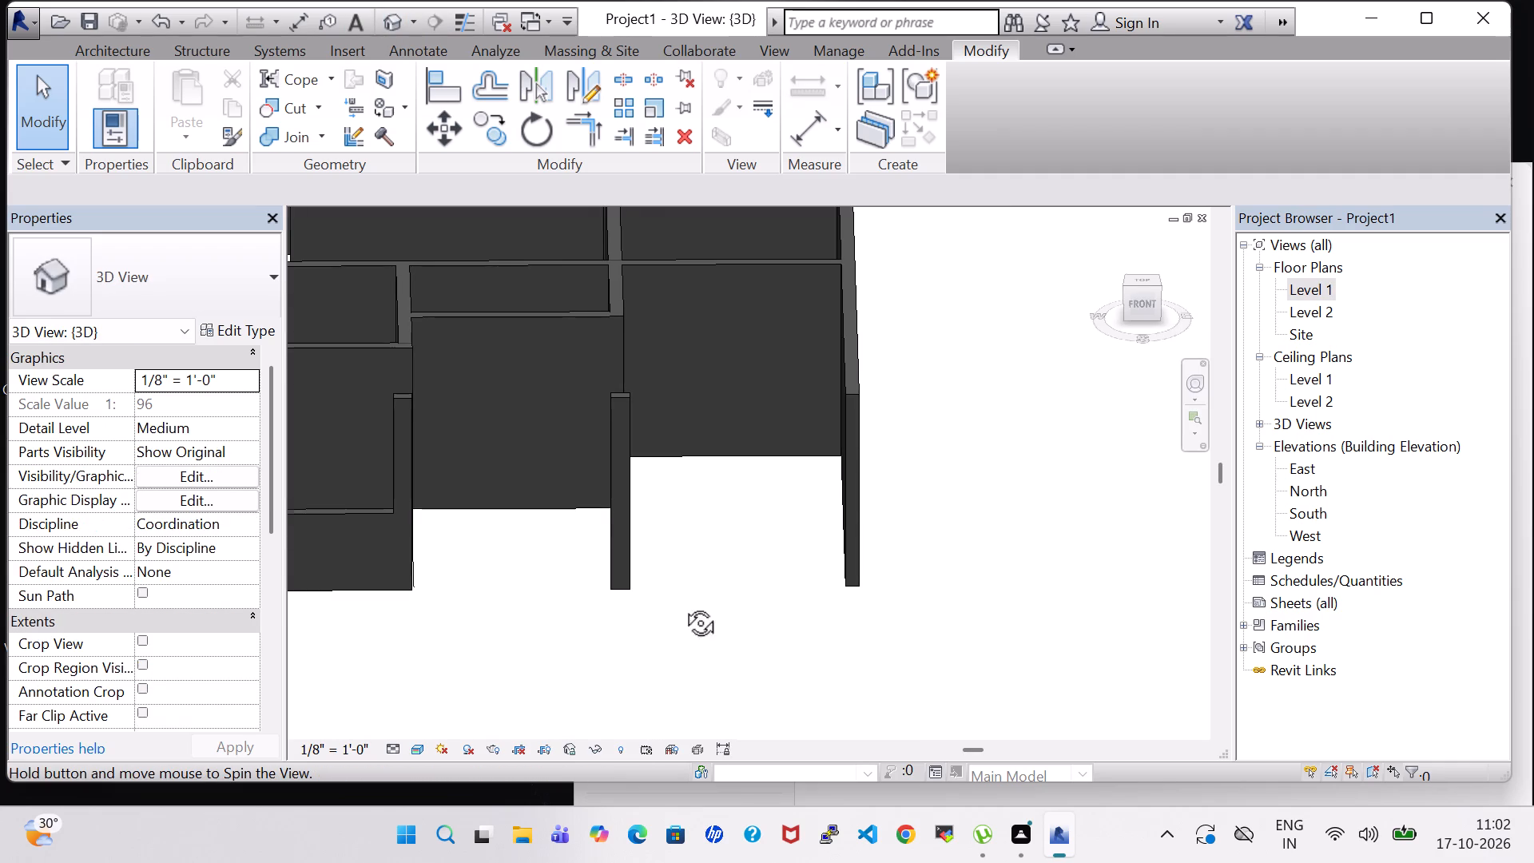
shift+middle_drag(682, 605, 695, 551)
shift+middle_drag(743, 521, 798, 539)
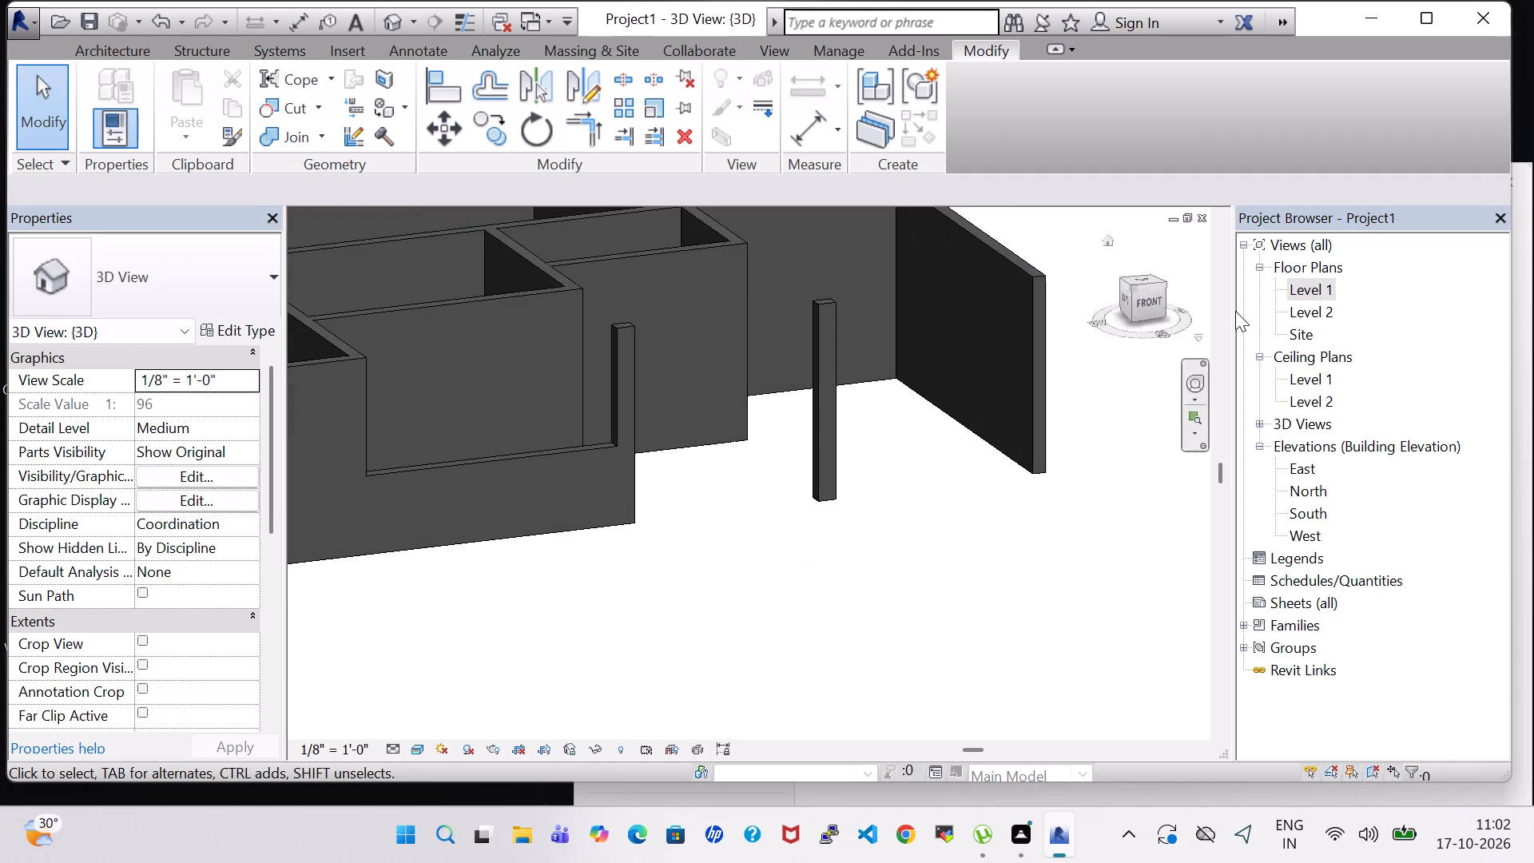
shift+scroll(893, 633, down, 2)
shift+middle_drag(894, 583, 841, 593)
shift+scroll(894, 583, down, 1)
scroll(841, 593, down, 5)
shift+middle_drag(778, 588, 765, 579)
middle_drag(923, 491, 936, 484)
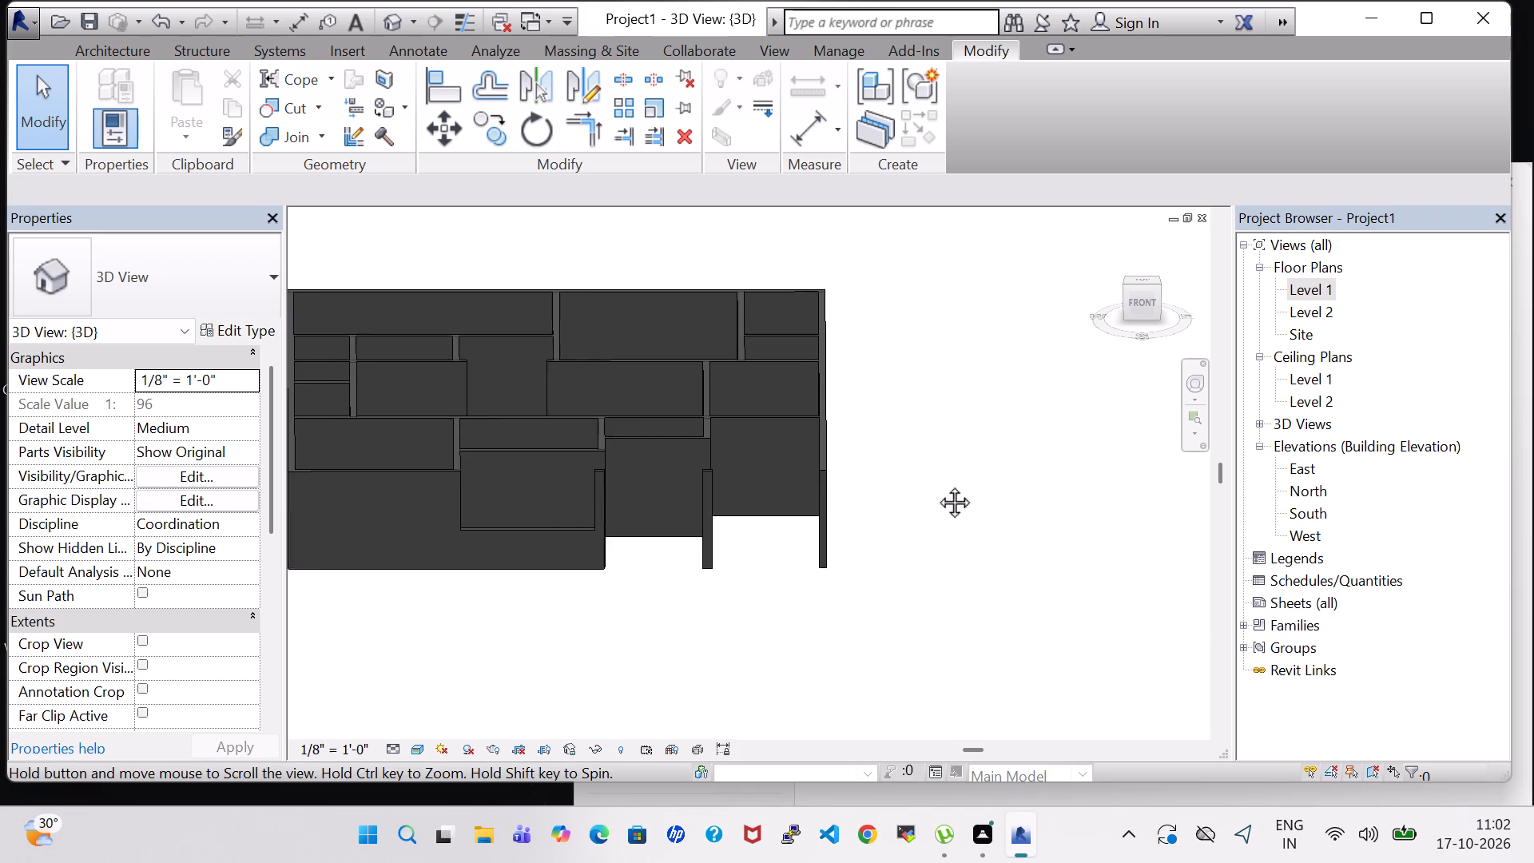
middle_drag(936, 484, 1064, 520)
In the Level 1 floor plan, delete the room separation line between the partition corner and the west pier.
double_click(1320, 288)
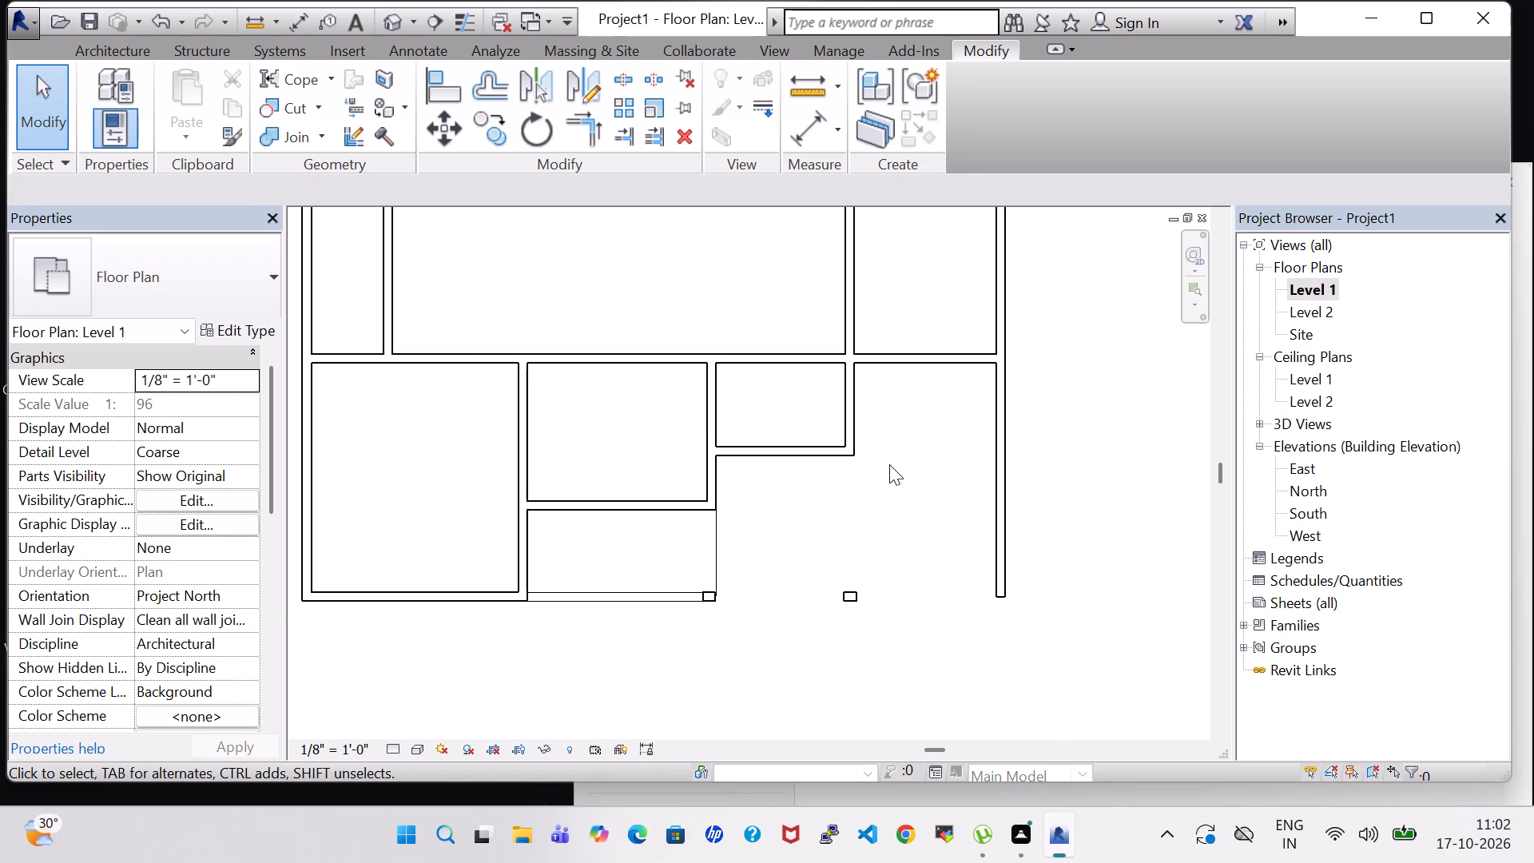
scroll(889, 464, up, 1)
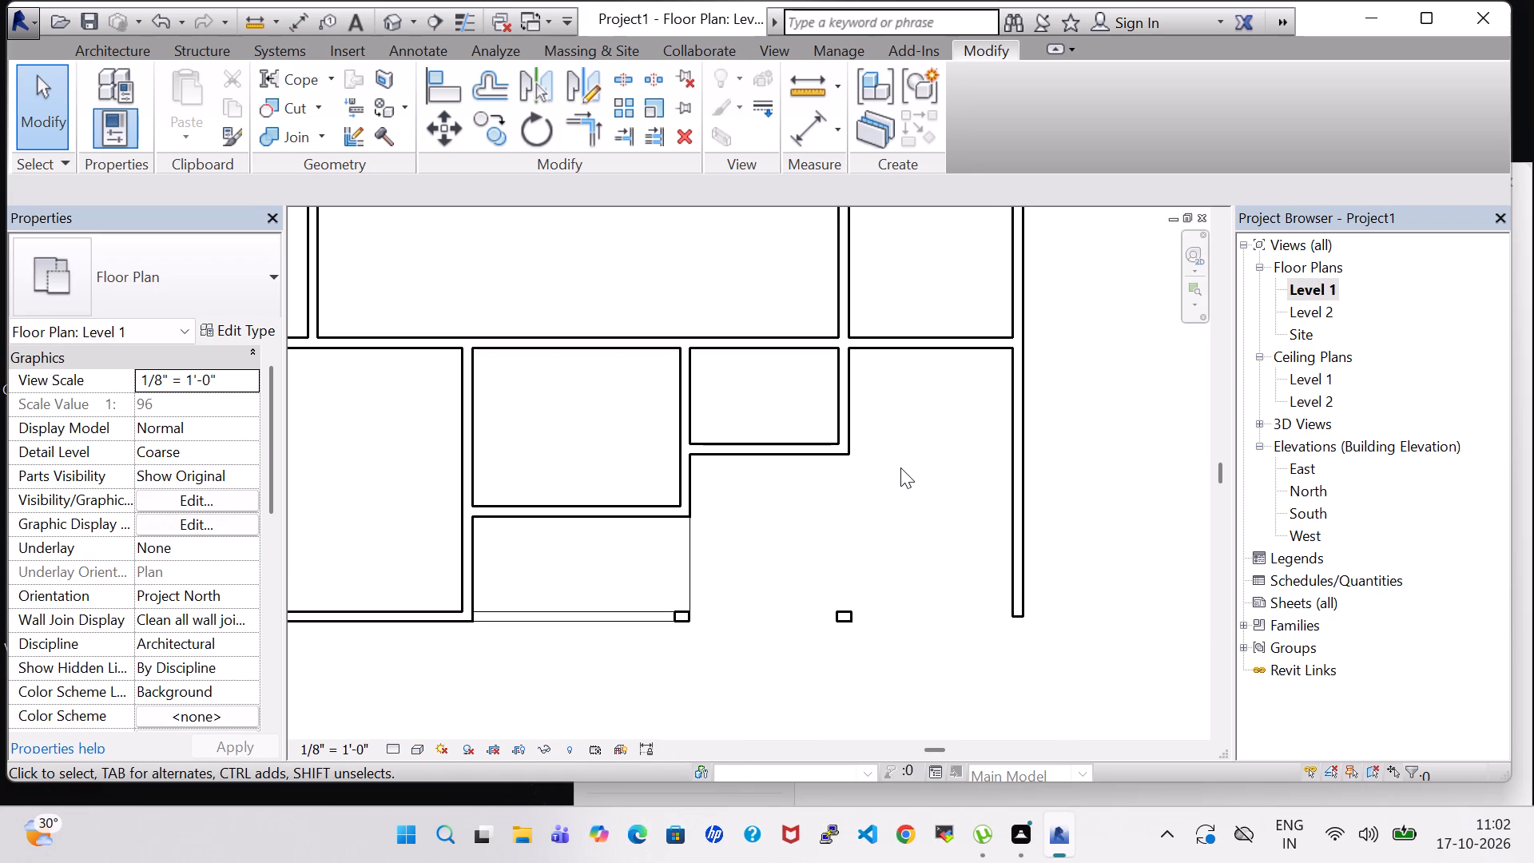
scroll(629, 614, up, 8)
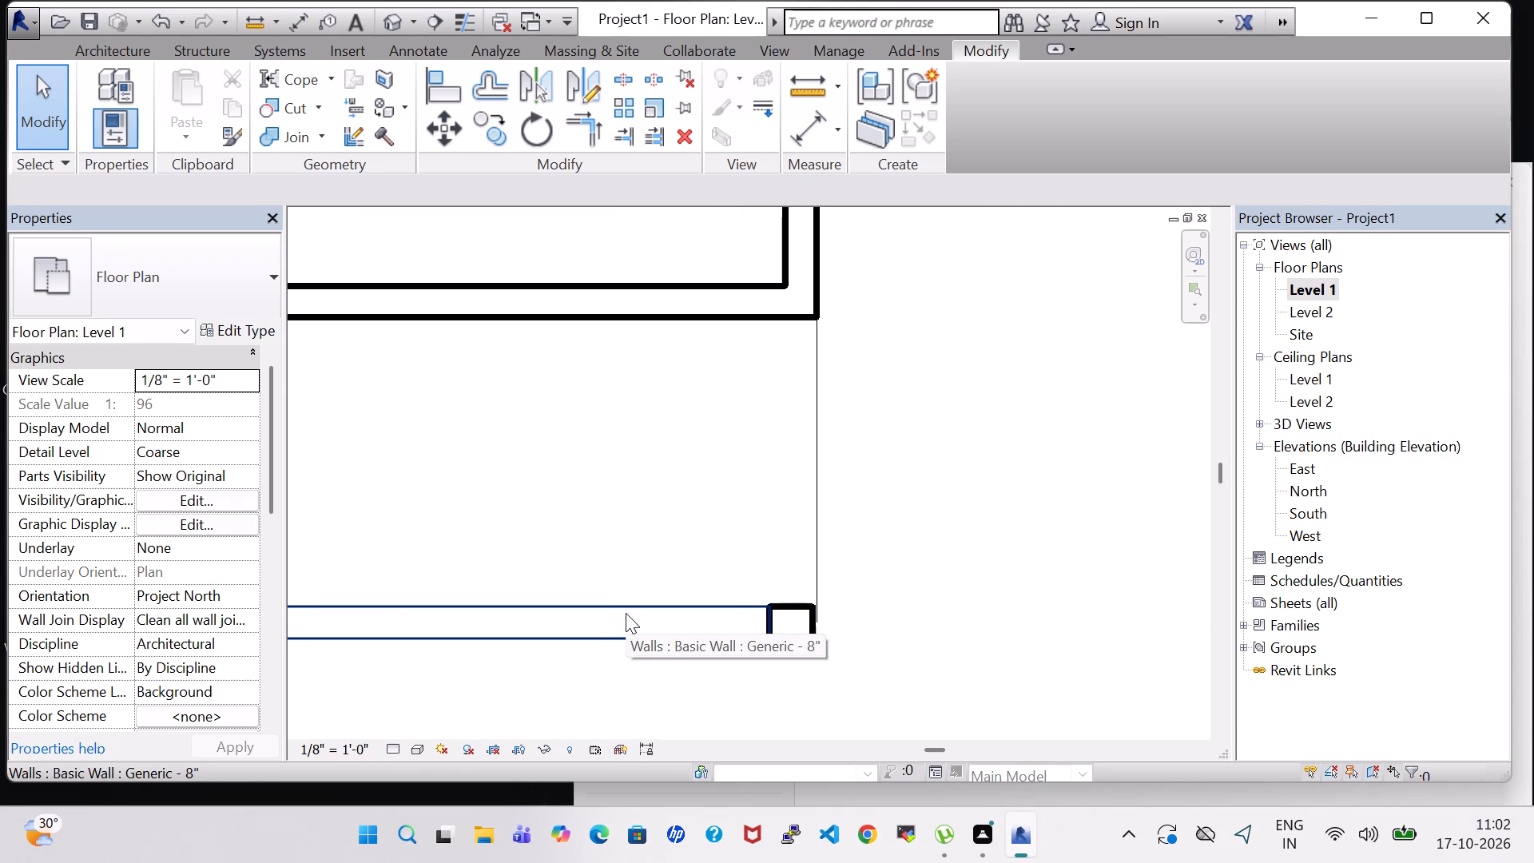
click(814, 555)
key(Delete)
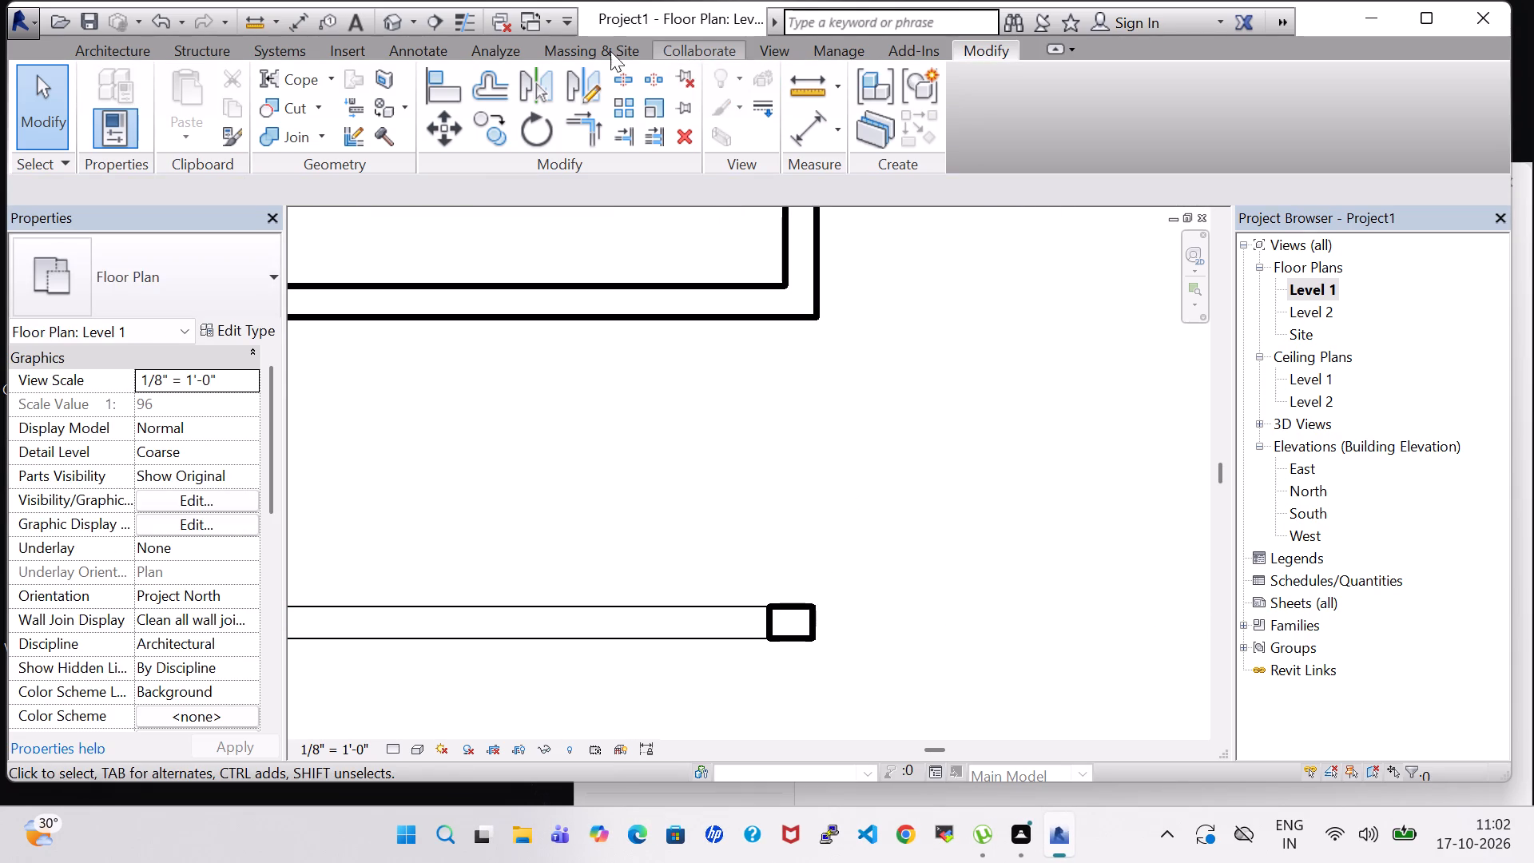
Draw a vertical room separation line about 6'-10" long from the partition corner to the west pier's southeast corner.
click(137, 51)
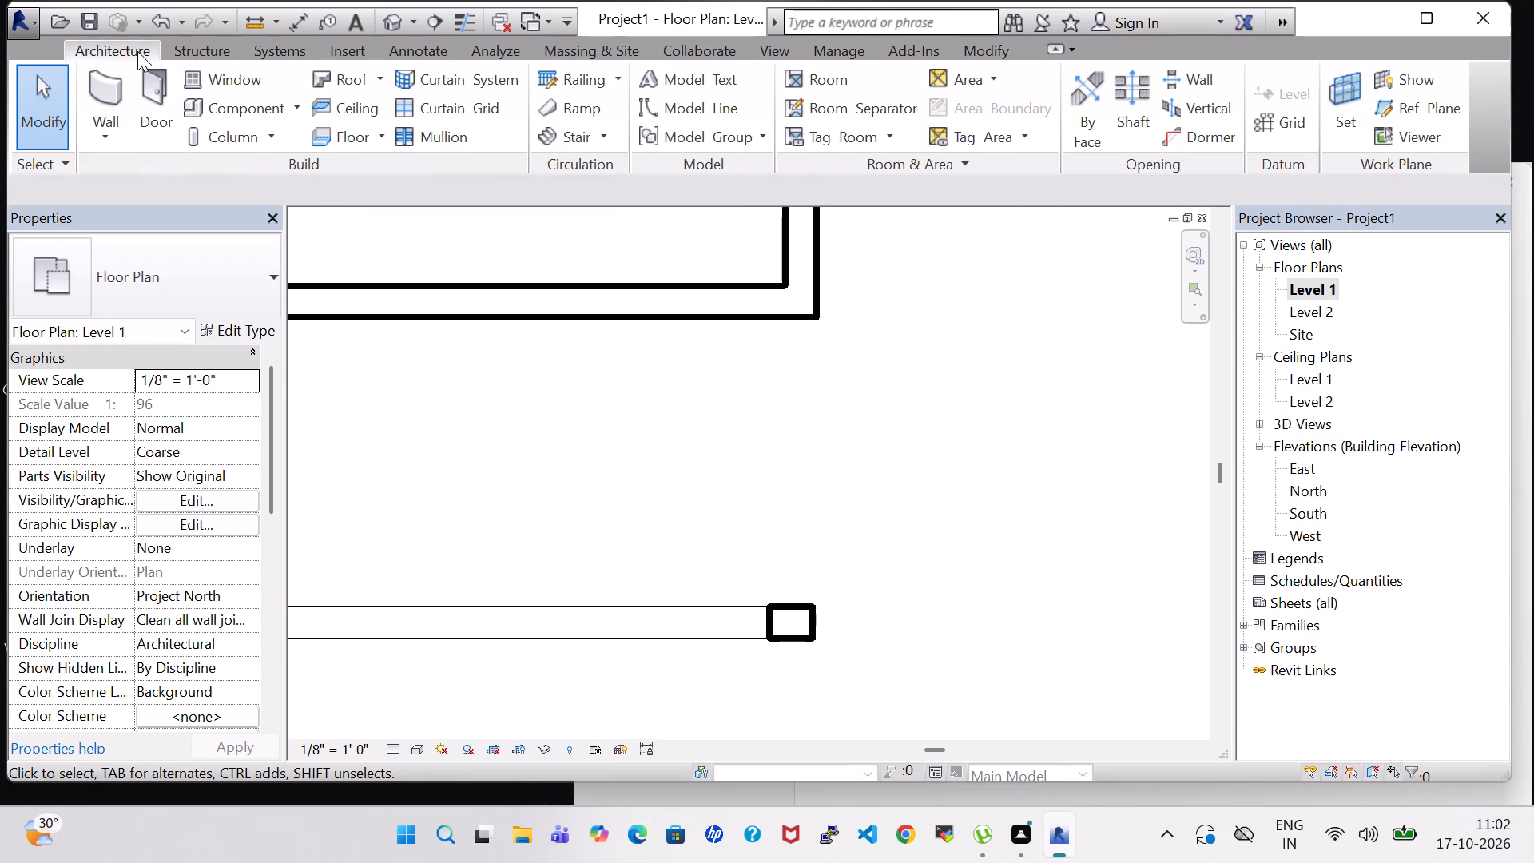
click(880, 125)
click(136, 50)
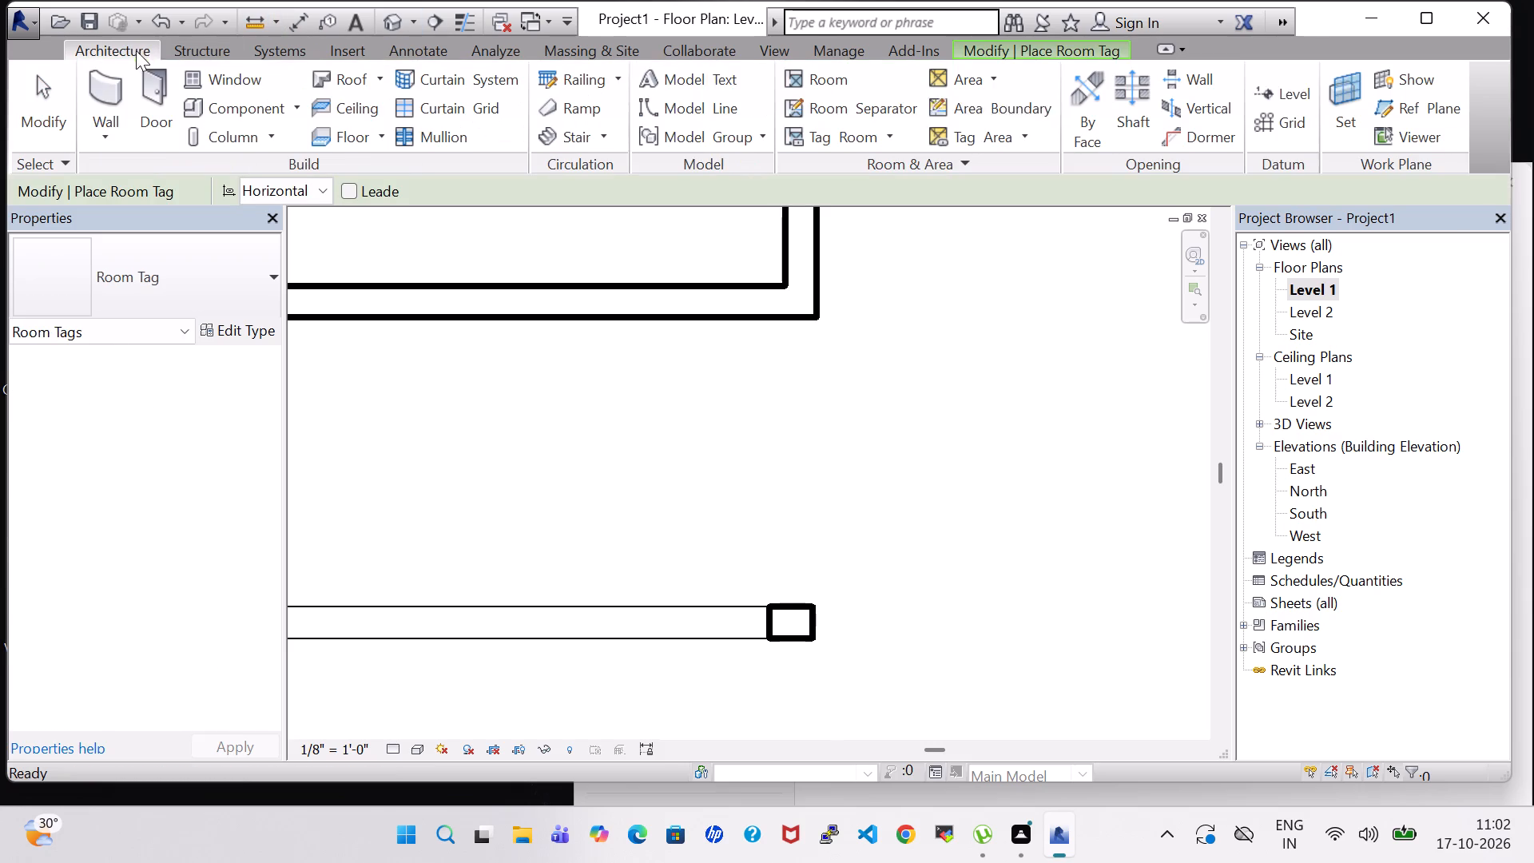
click(817, 109)
scroll(775, 352, up, 2)
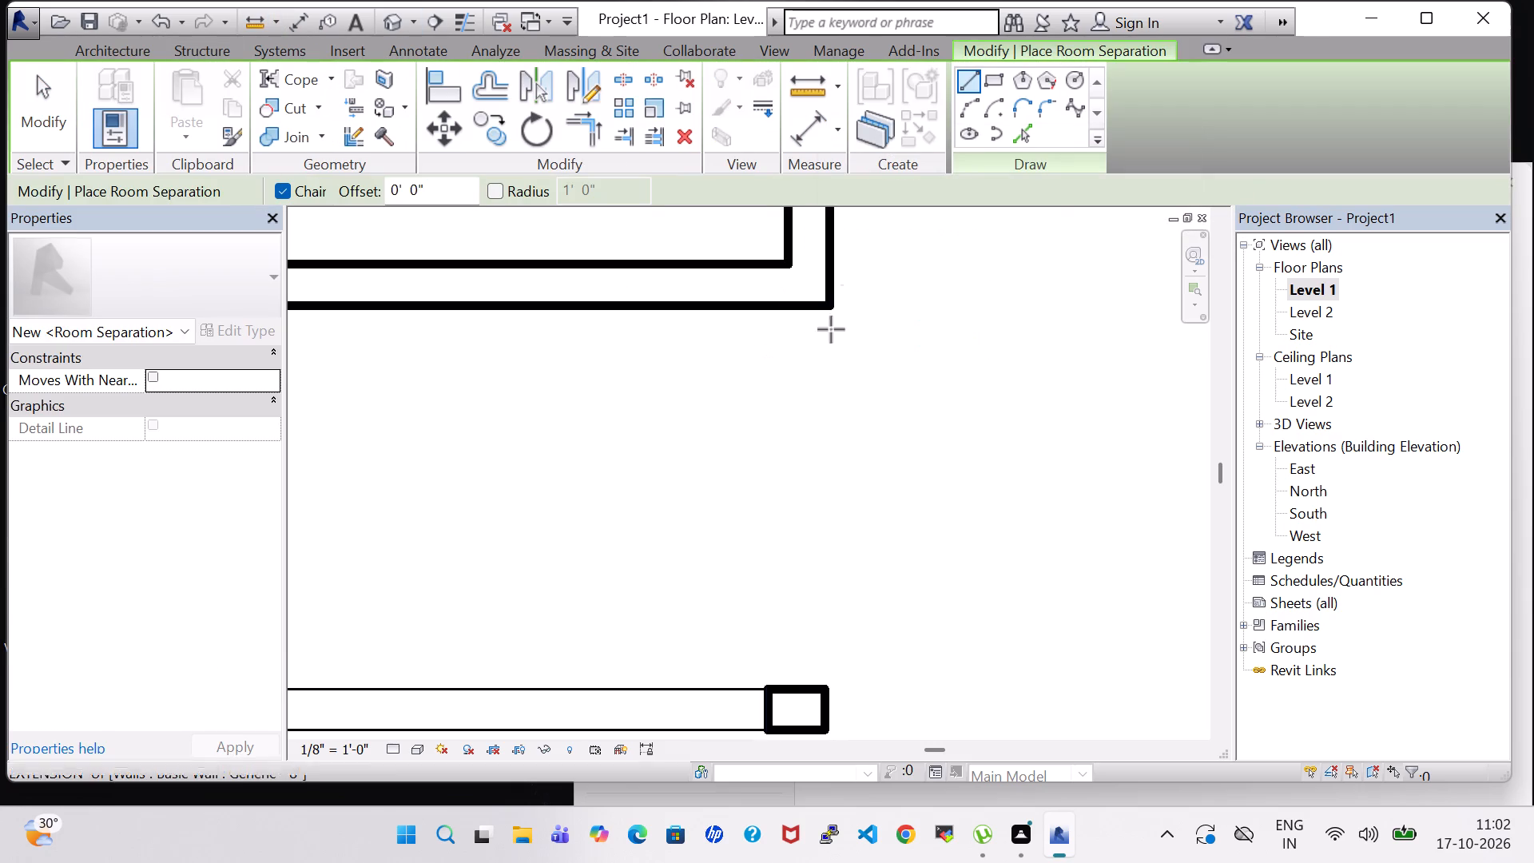
click(832, 301)
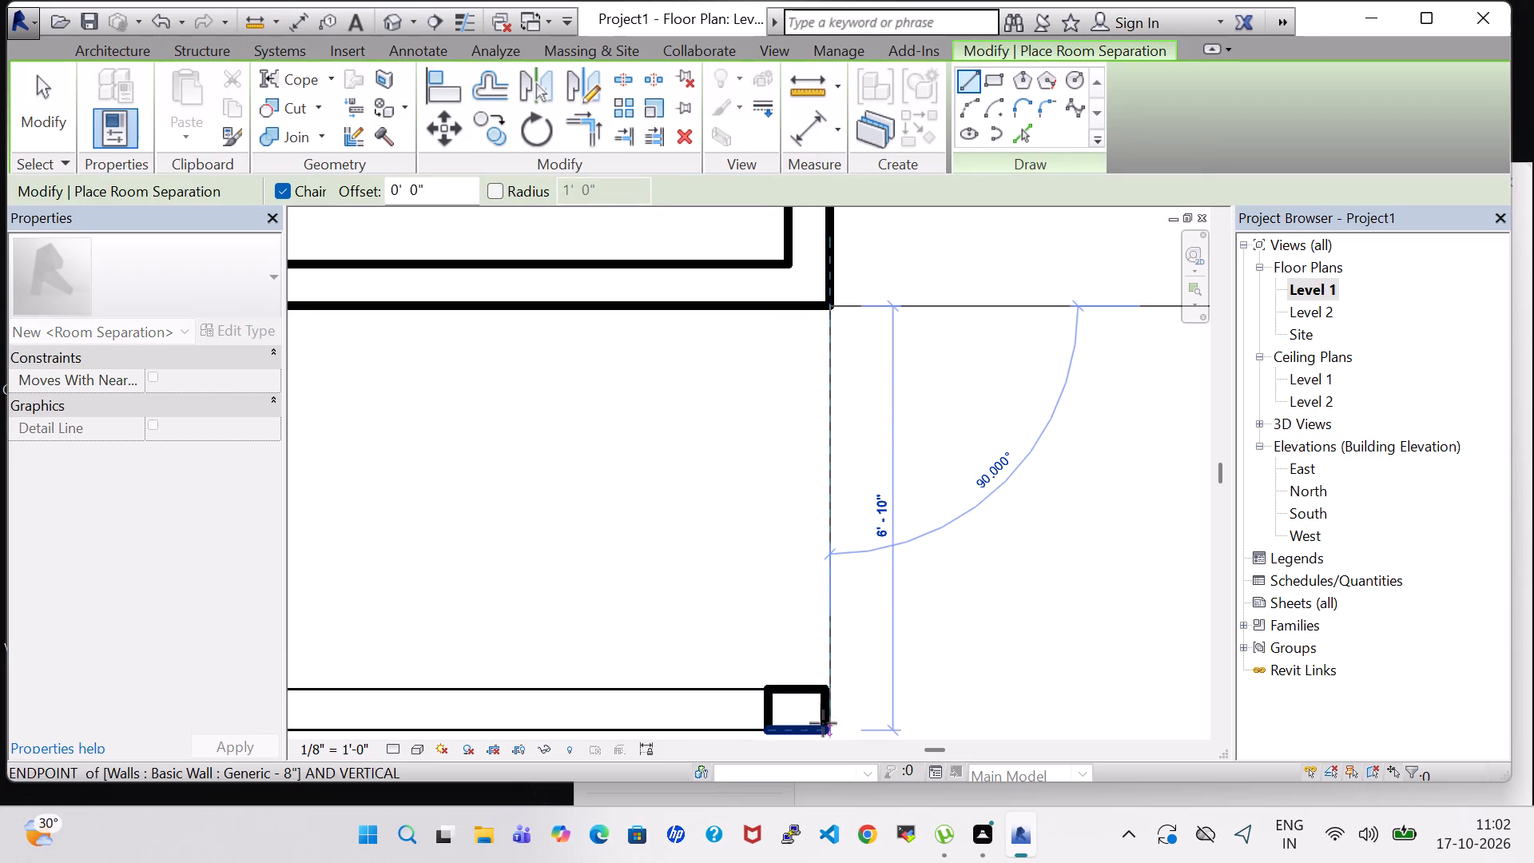
scroll(825, 730, up, 5)
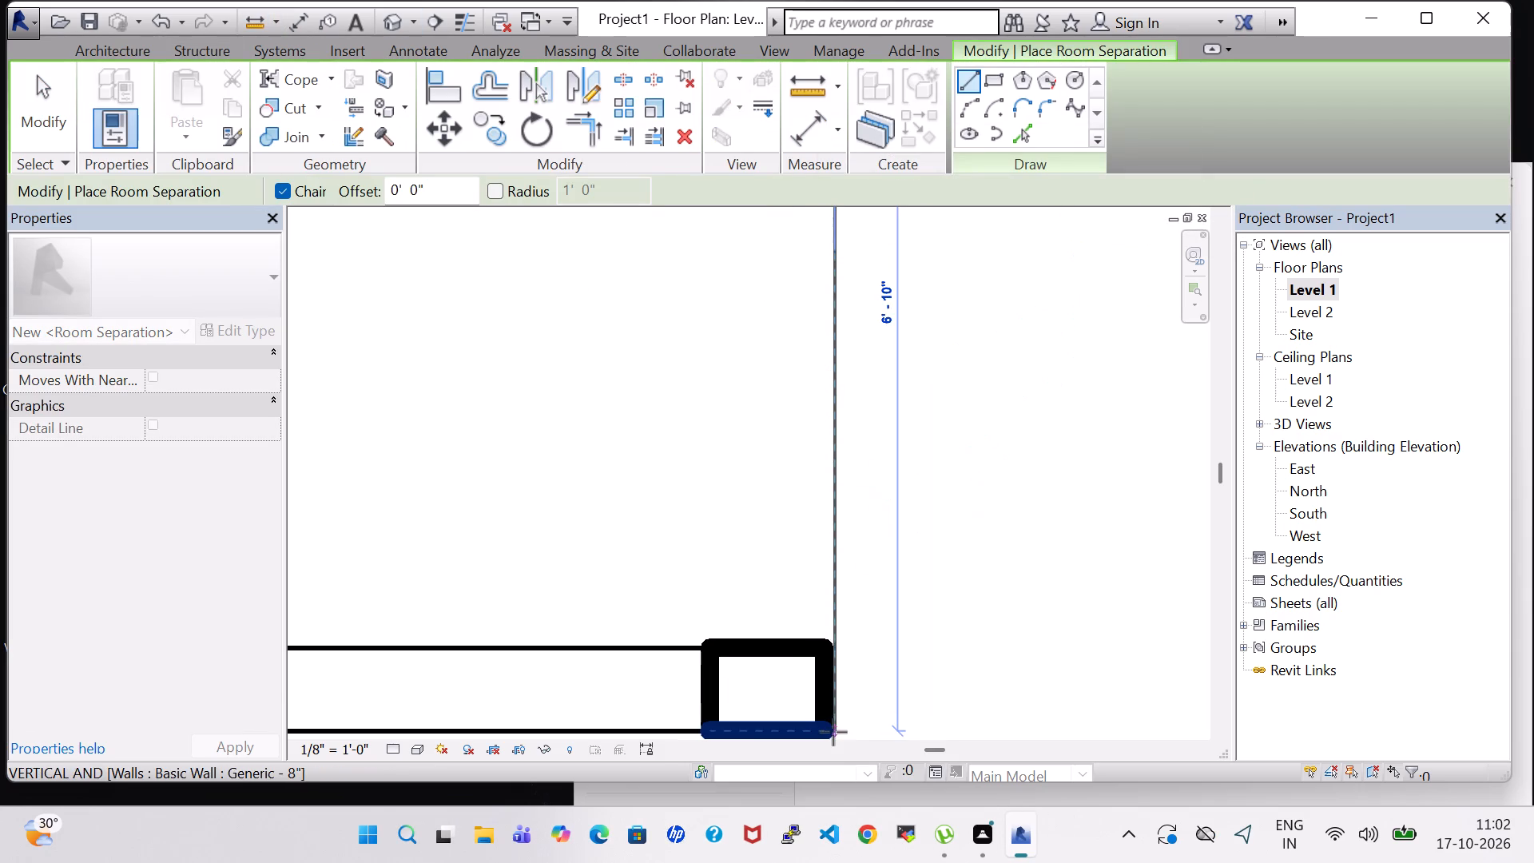
click(833, 732)
scroll(892, 639, down, 2)
key(Escape)
scroll(853, 608, down, 2)
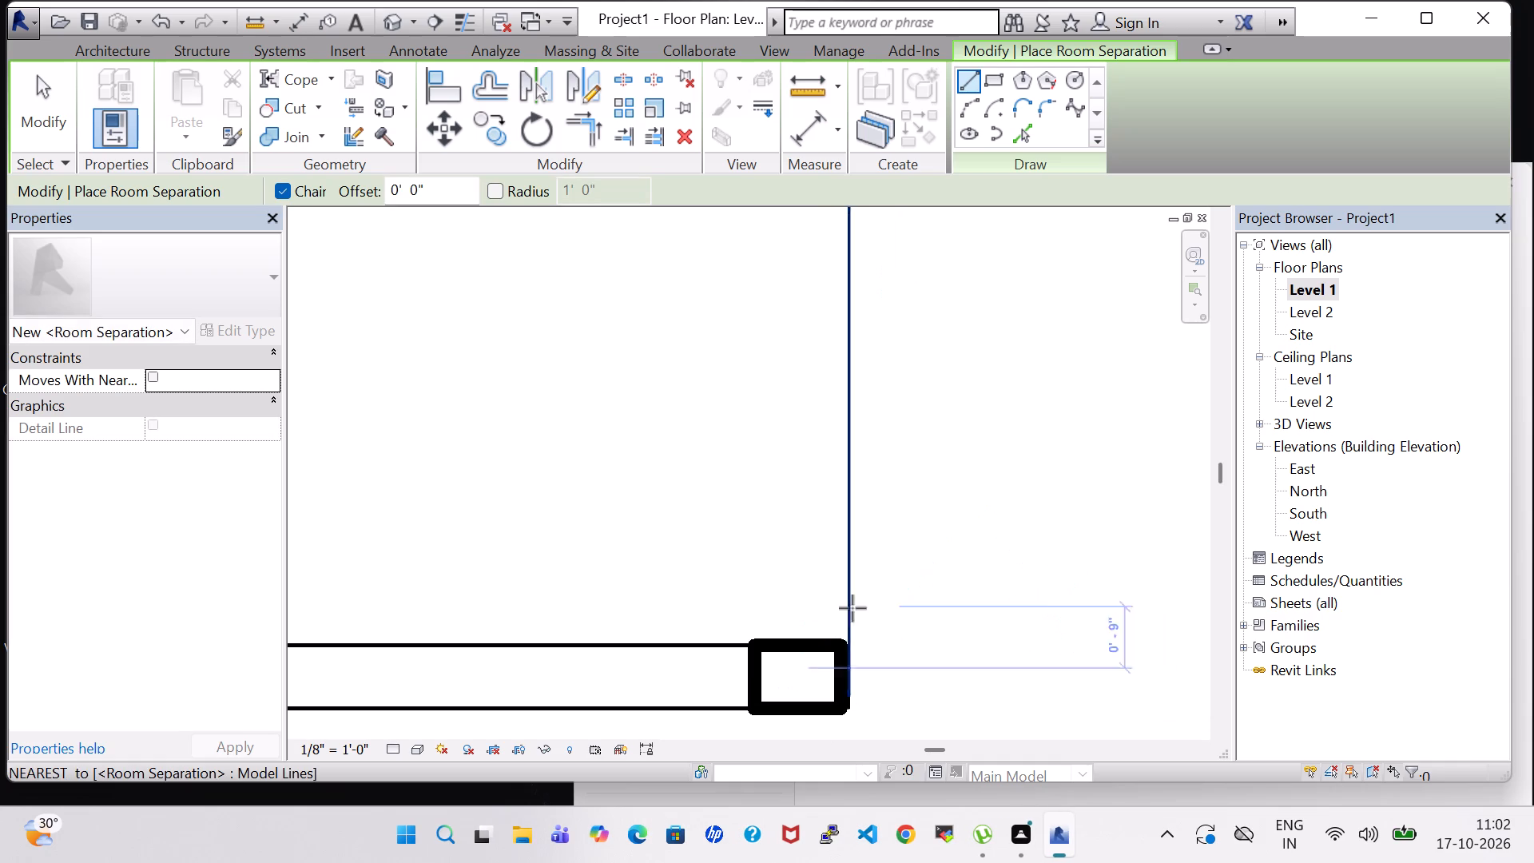
scroll(852, 608, down, 10)
key(Escape)
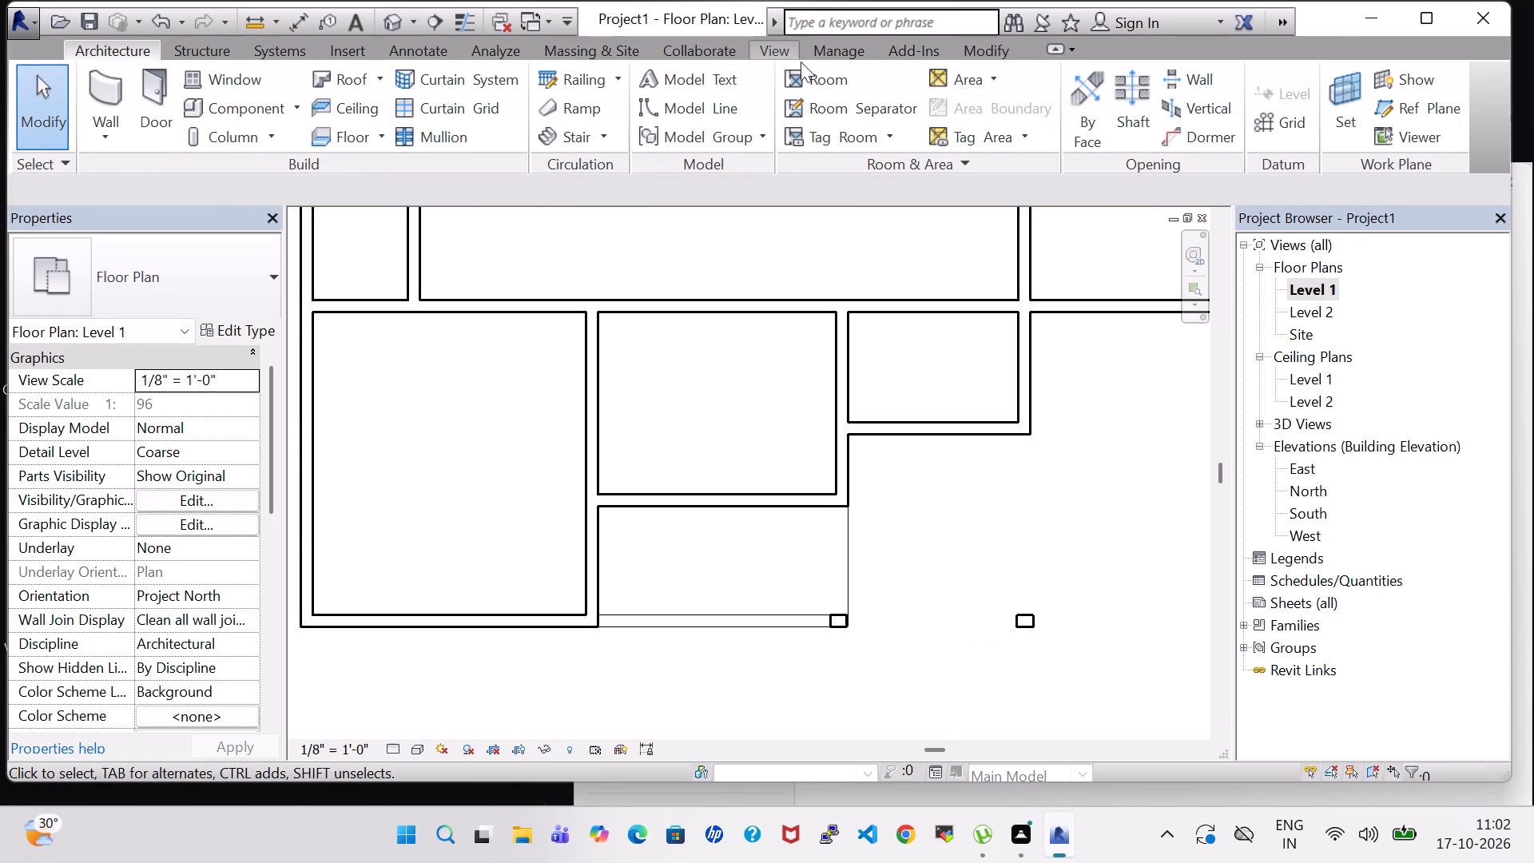
Draw a horizontal room separation line from the west pier's southeast corner to the middle pier's southwest corner, about 9'-7" long.
click(855, 113)
scroll(931, 721, up, 3)
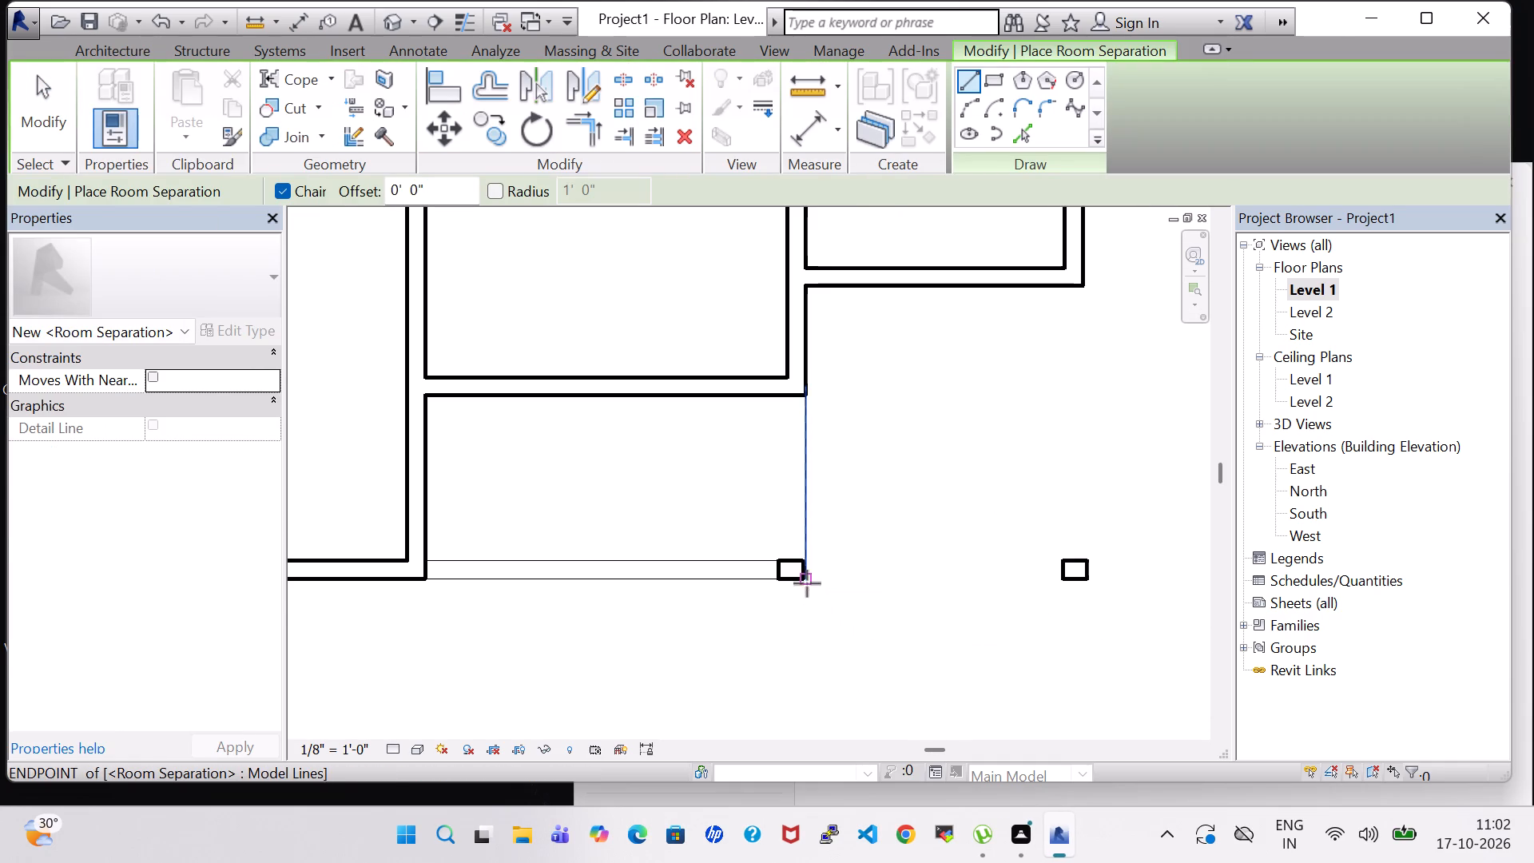
click(808, 575)
click(1061, 584)
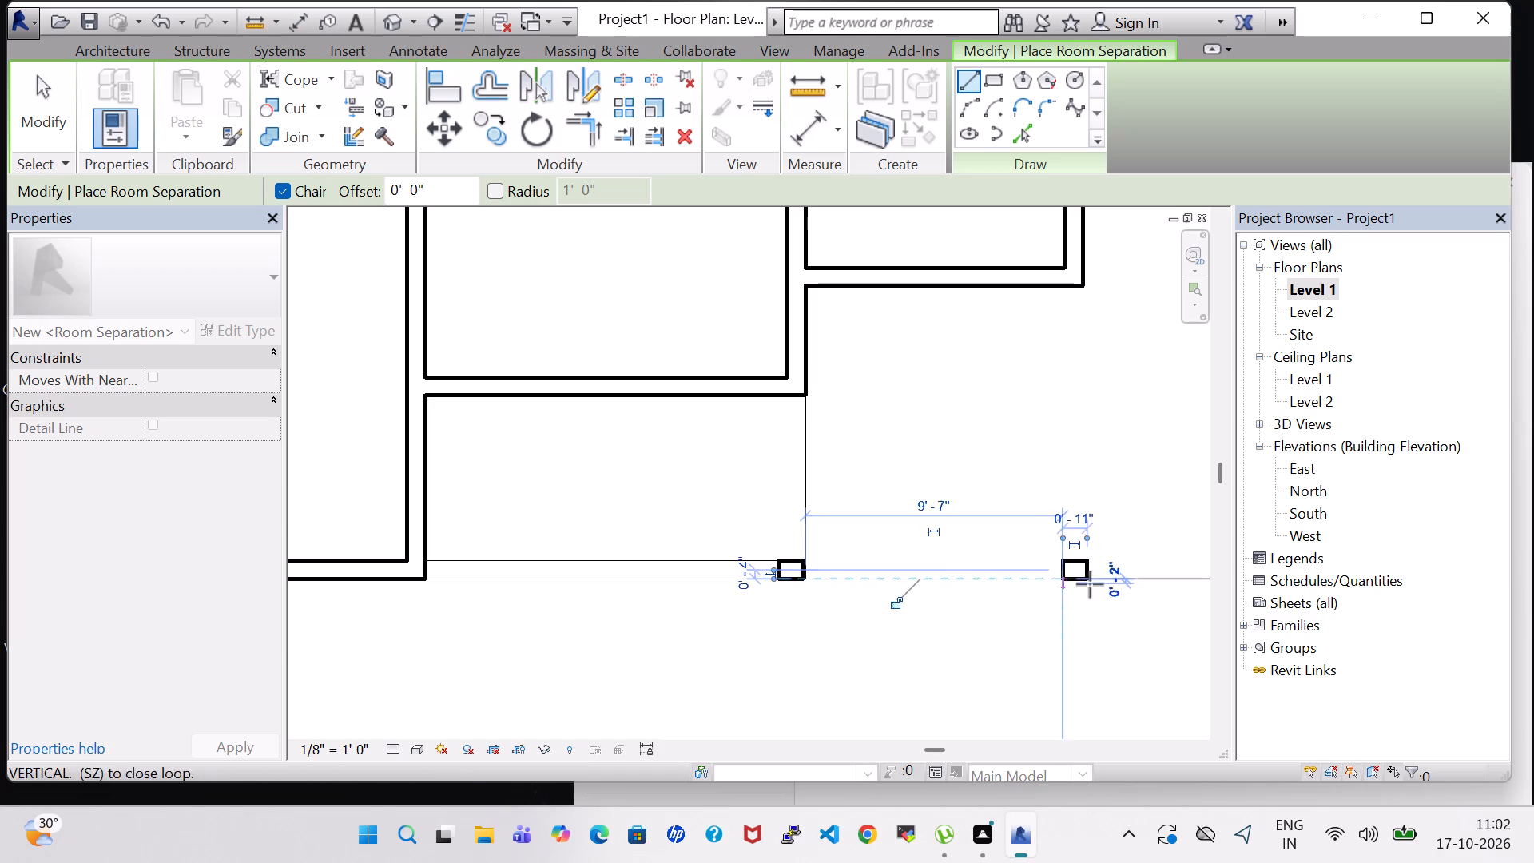
middle_drag(1110, 584, 647, 640)
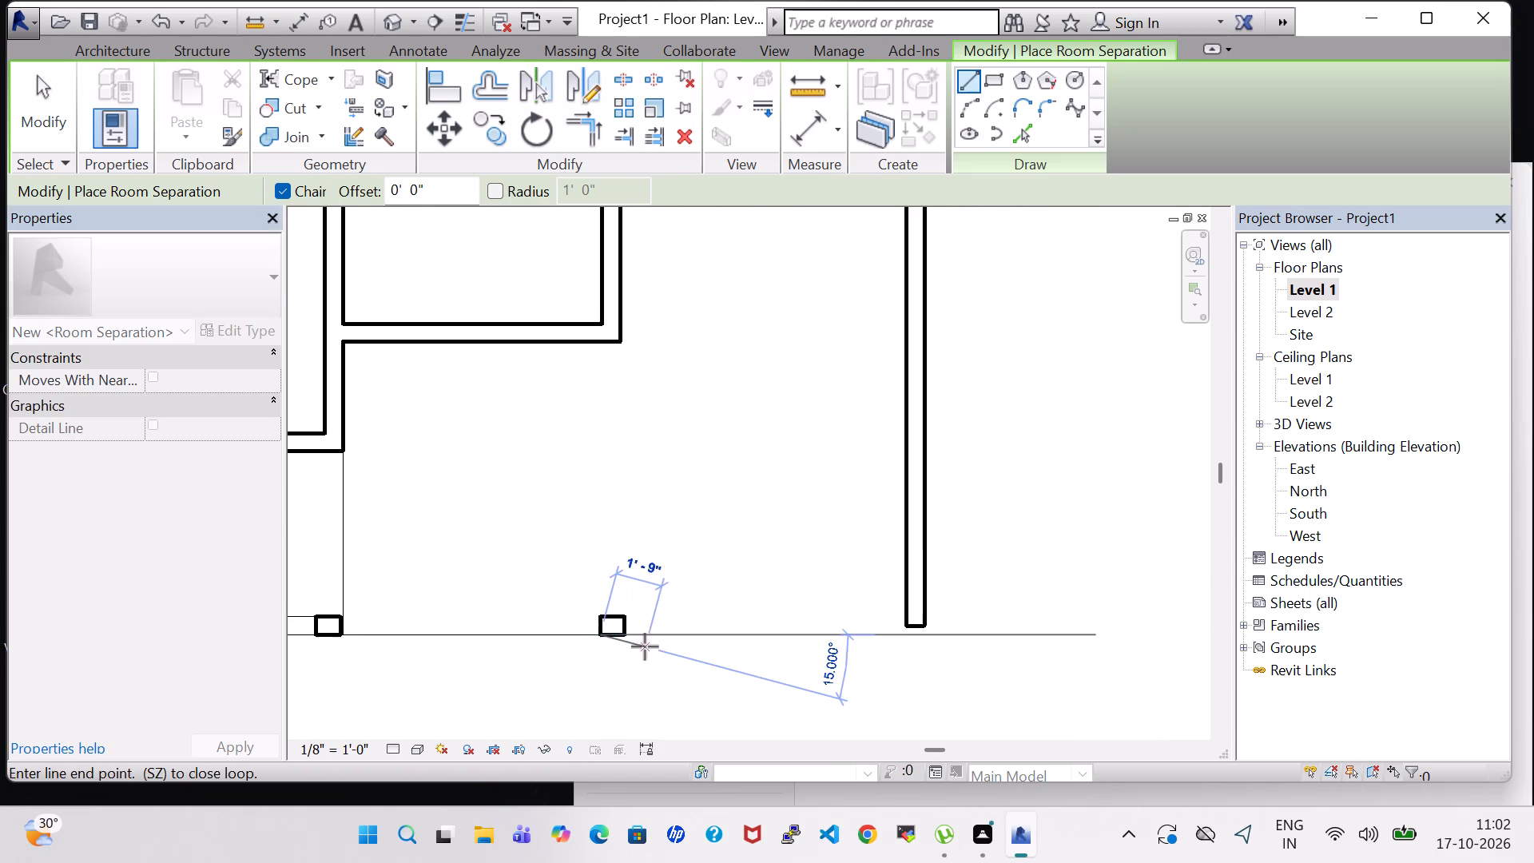
scroll(895, 633, up, 2)
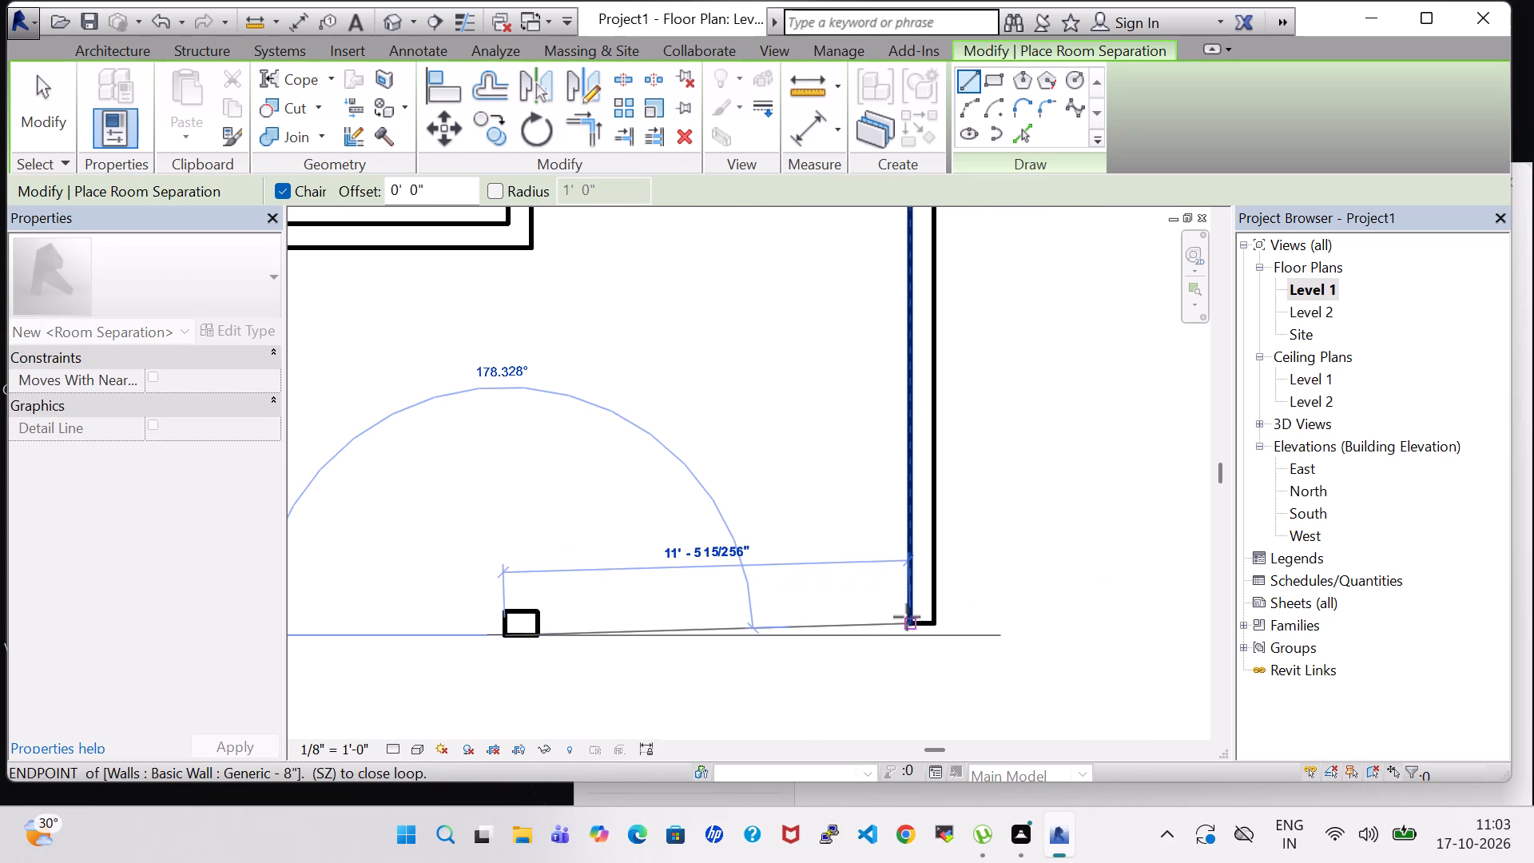
key(Escape)
key(Escape)
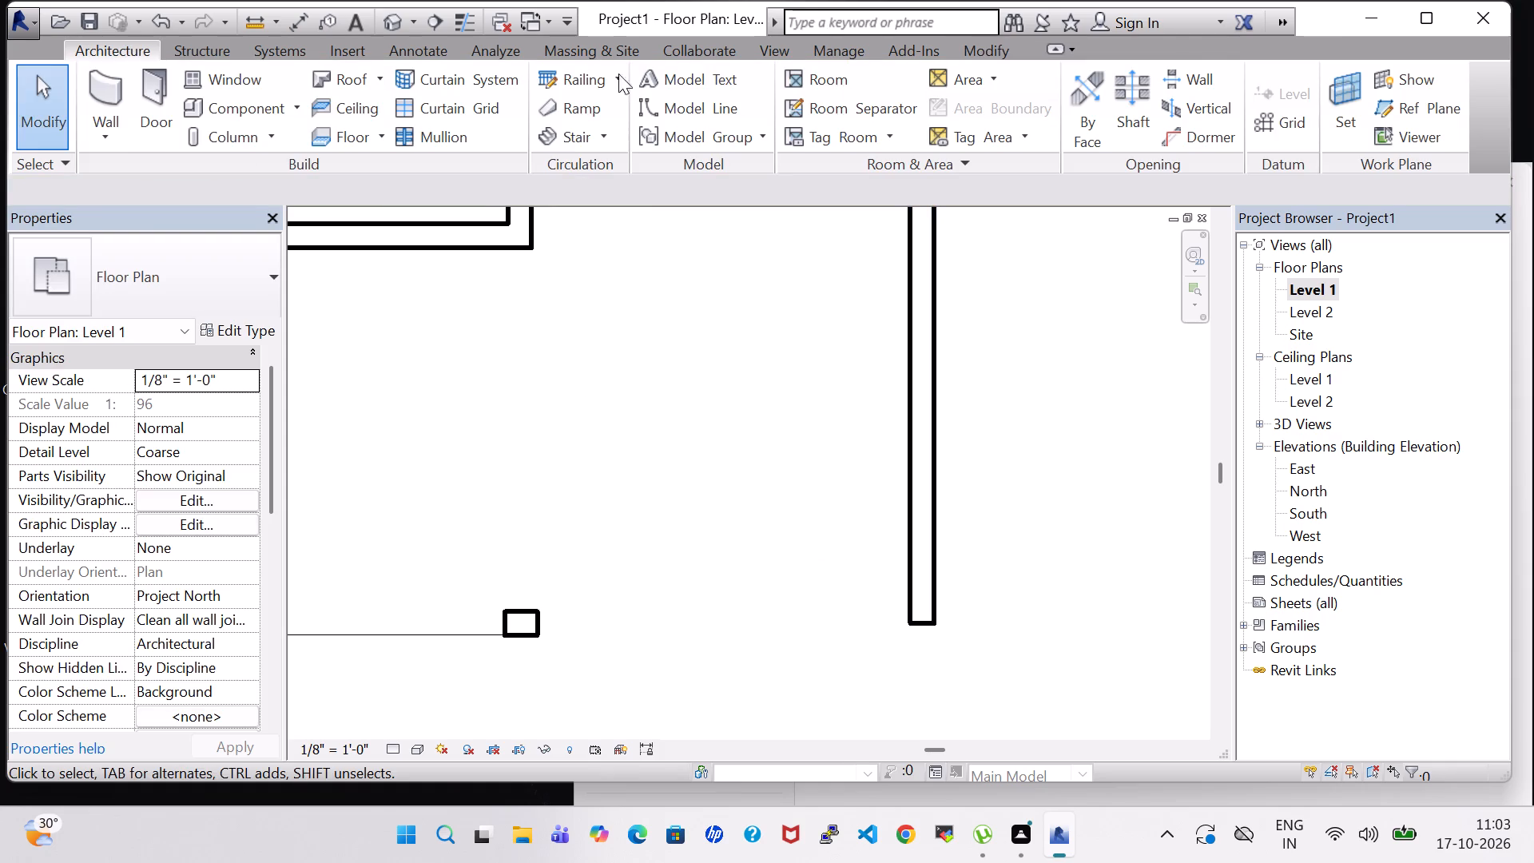
Extend the east wall's south end with a short Generic - 8" wall segment, level with the middle pier's south face.
click(105, 72)
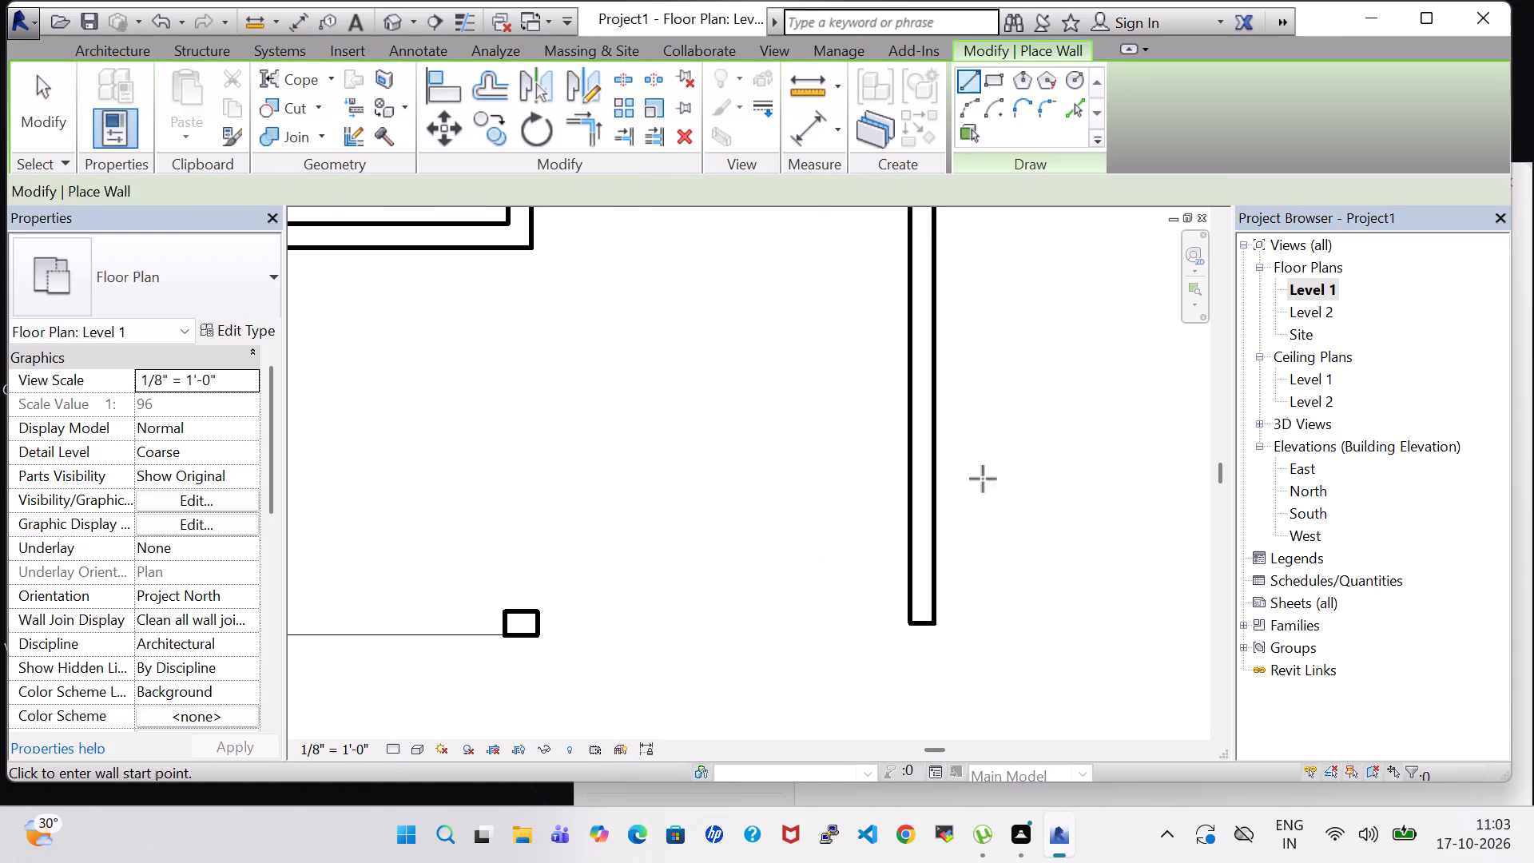
scroll(924, 634, up, 4)
click(923, 614)
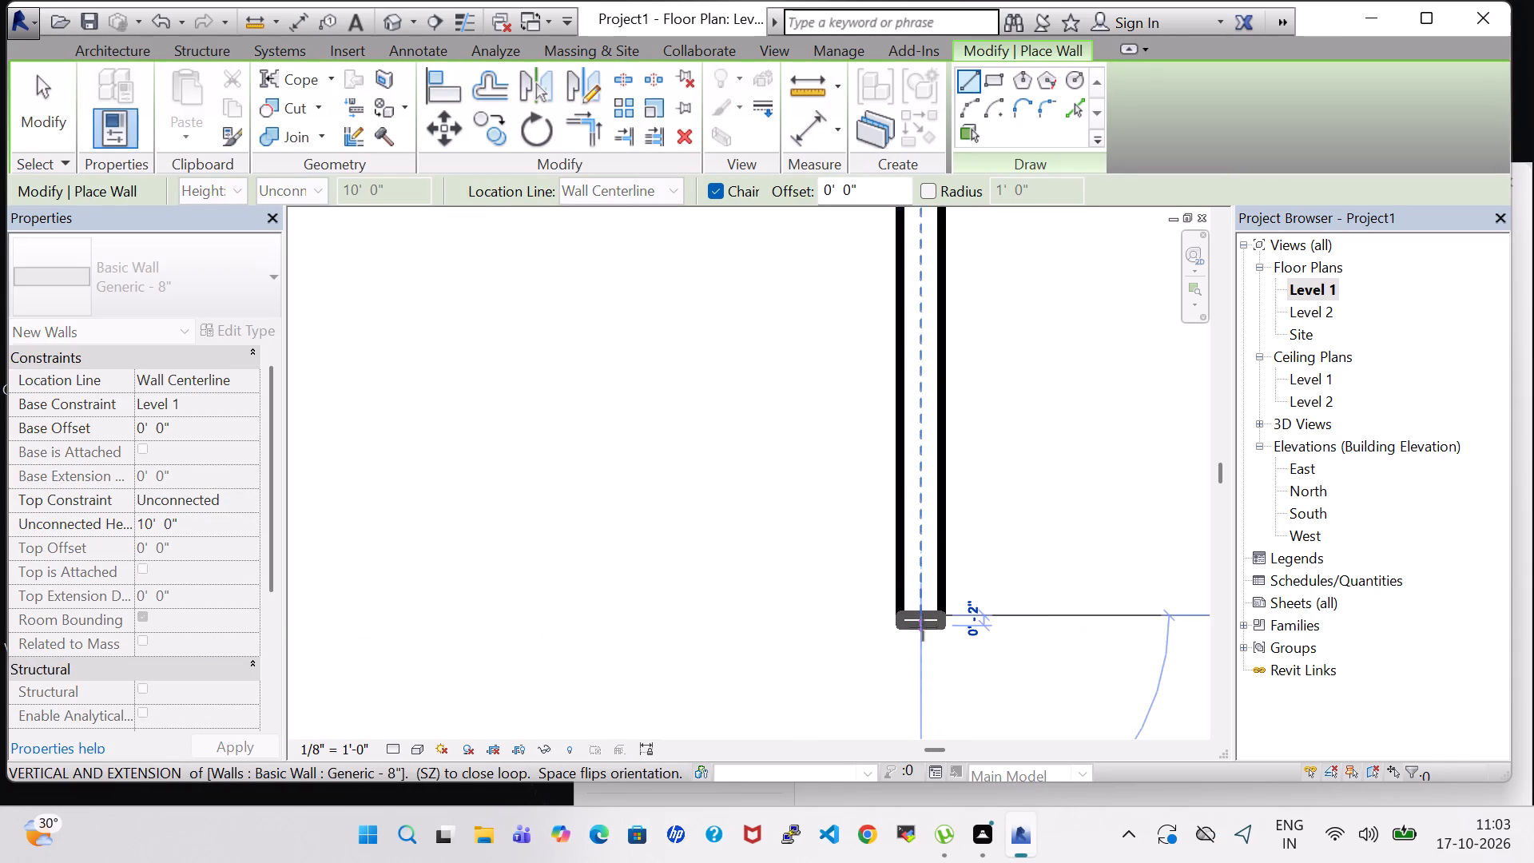
click(923, 638)
scroll(1084, 620, down, 3)
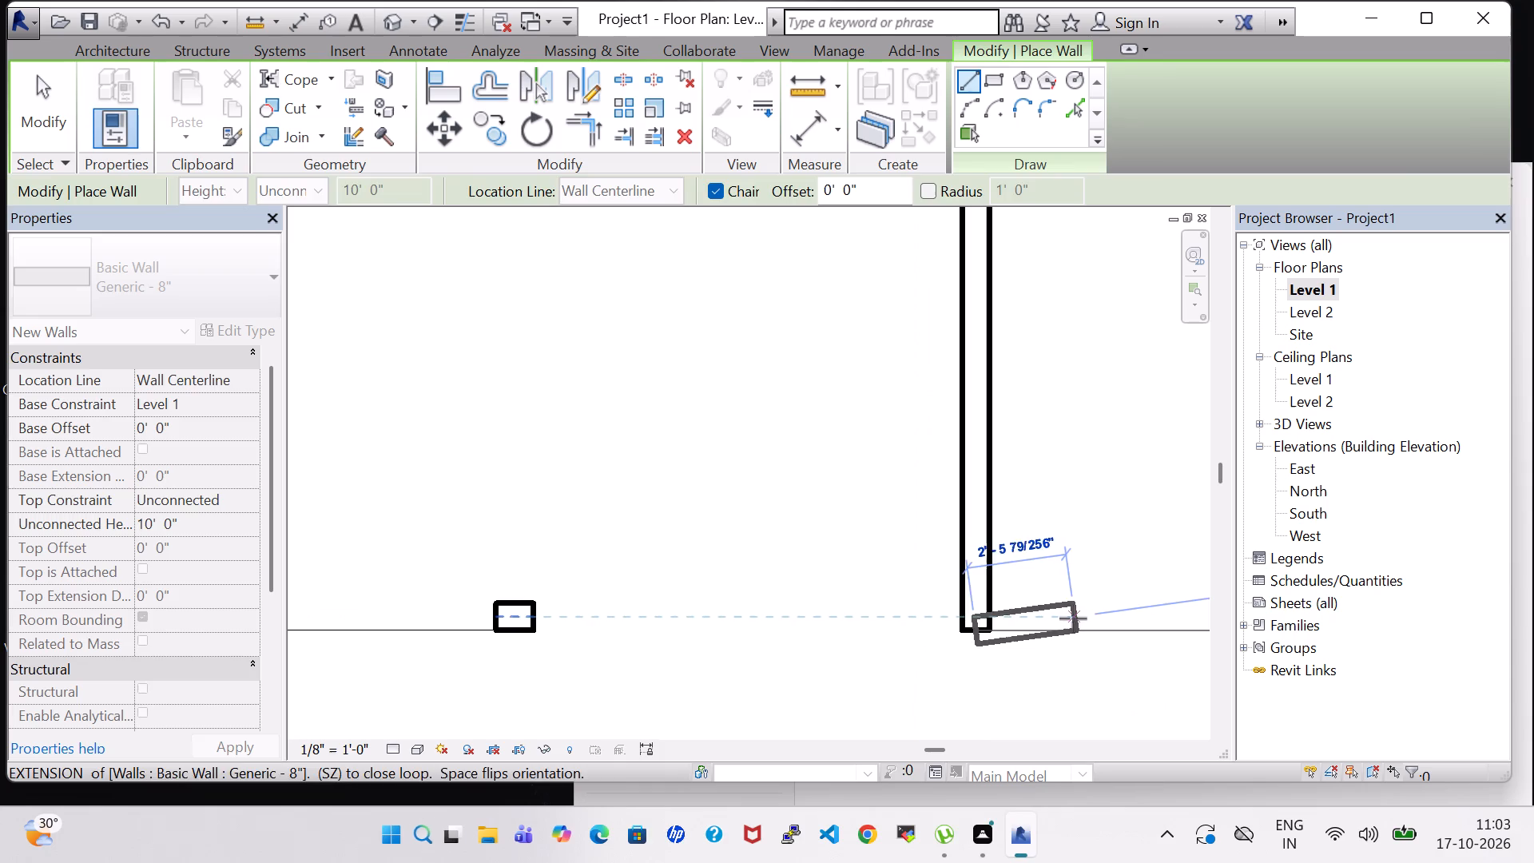
key(Escape)
key(Escape)
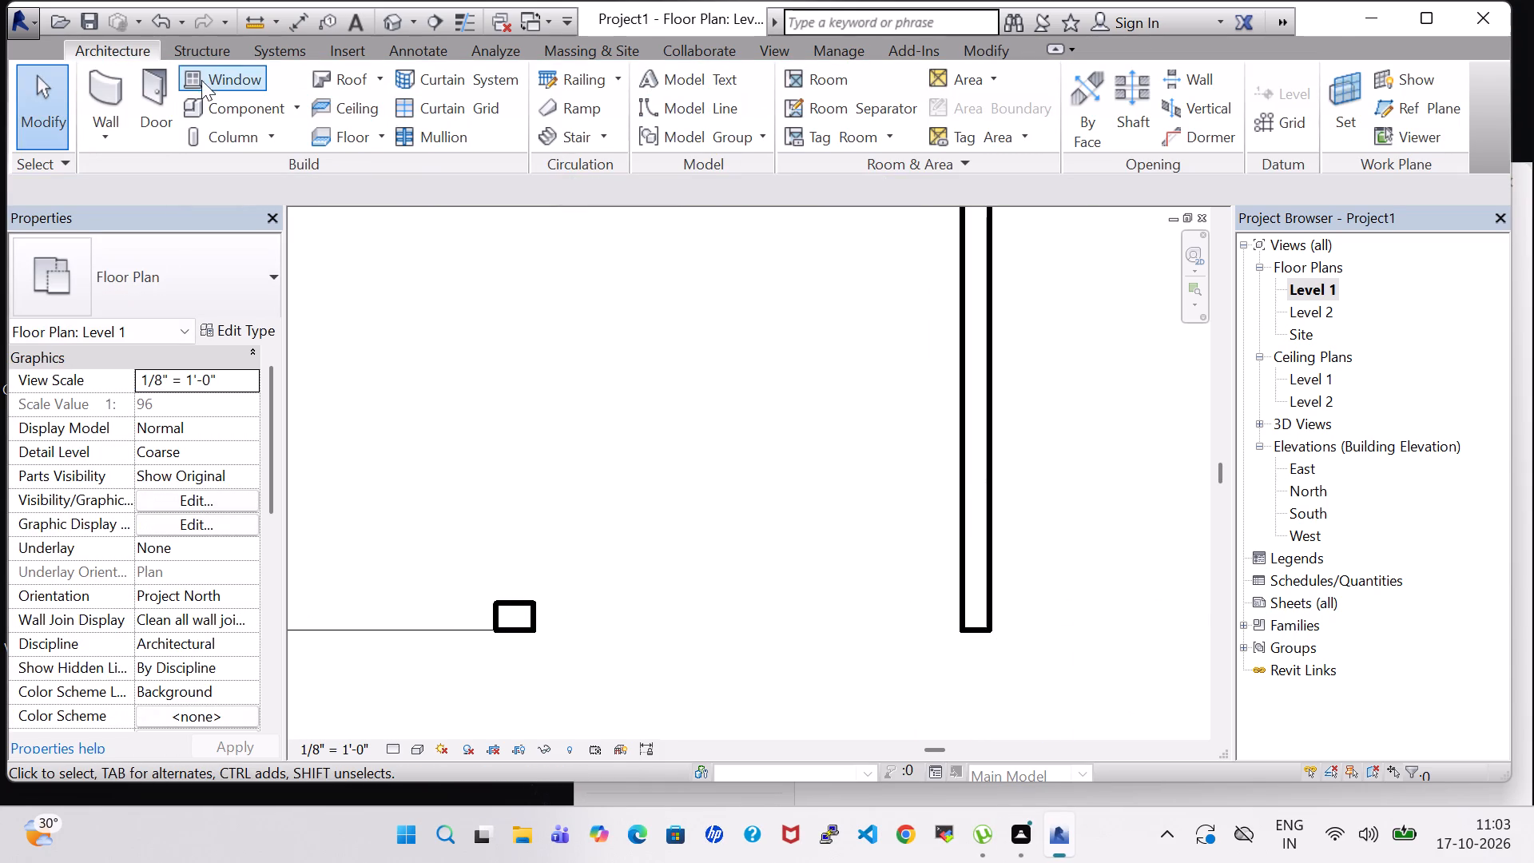
Draw a horizontal room separation line from the middle pier's southeast corner to the east wall's southwest corner.
click(818, 96)
scroll(532, 590, up, 2)
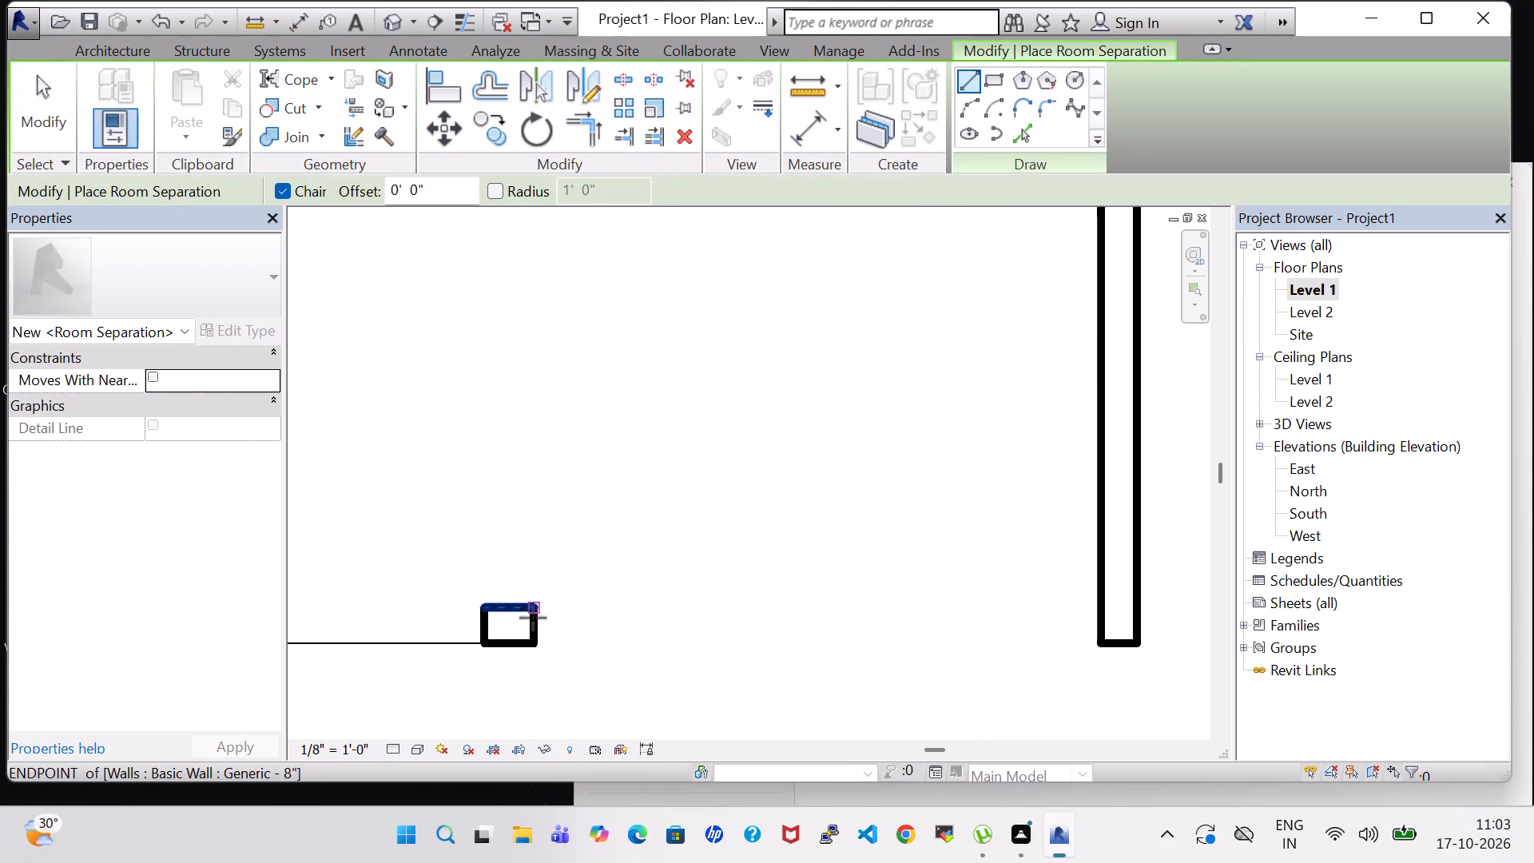
click(535, 638)
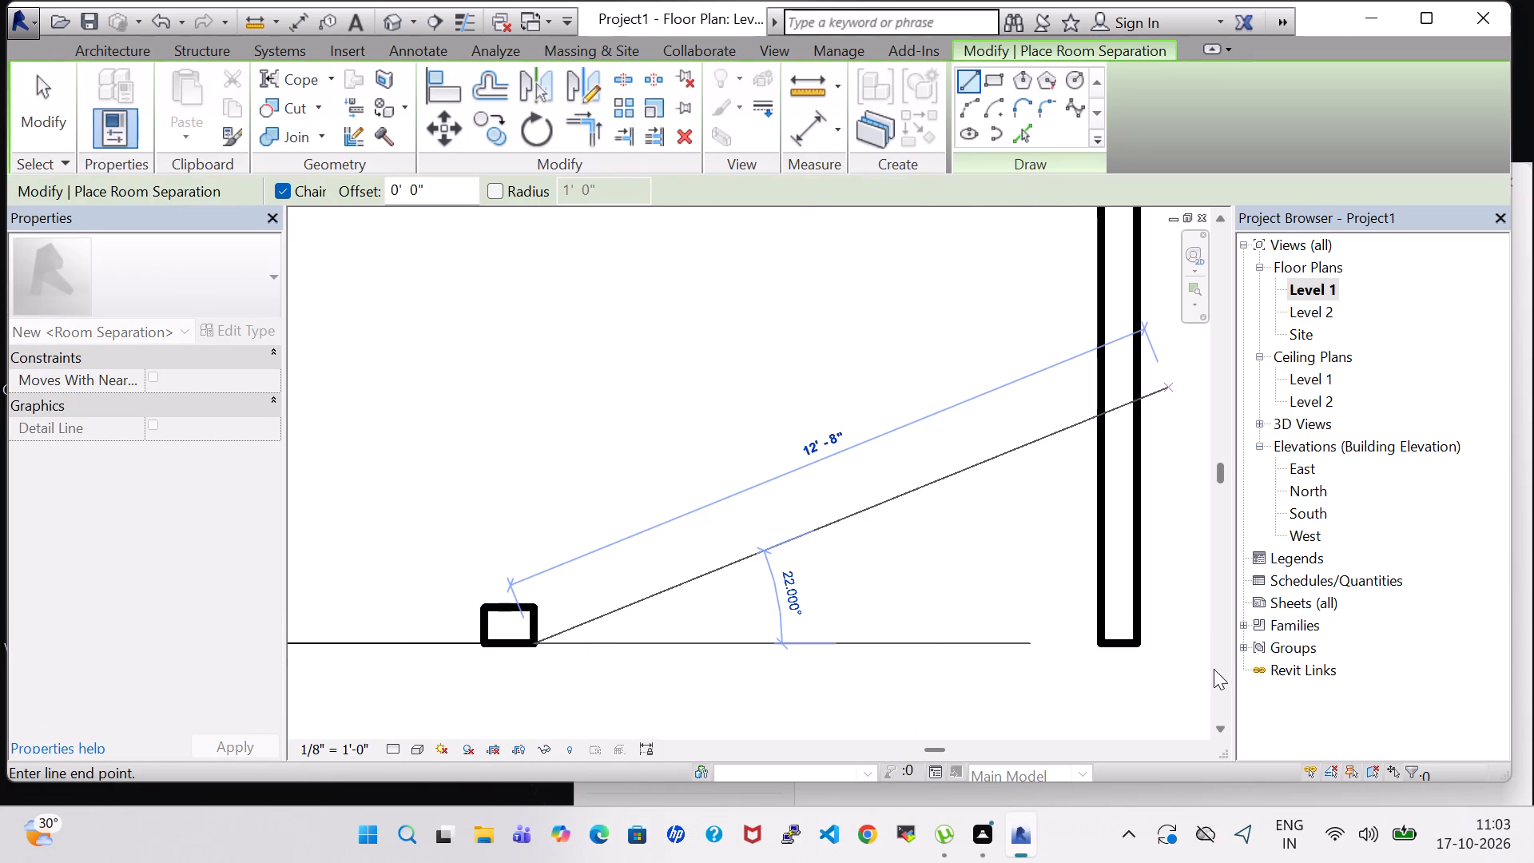
click(1103, 646)
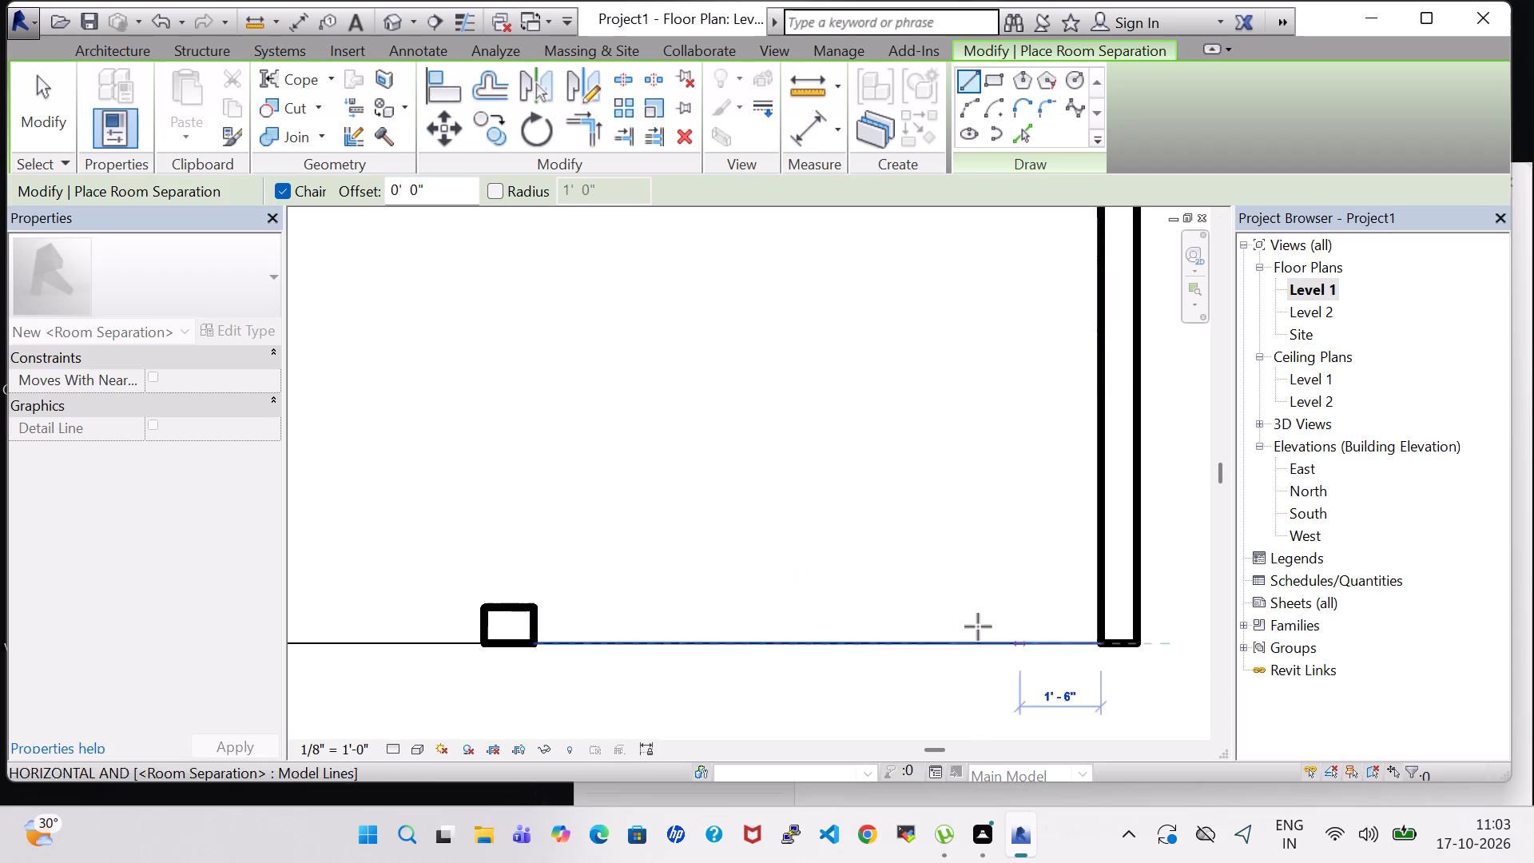
scroll(977, 626, down, 2)
key(Escape)
key(Escape)
Examine the room separation lines along the south side and the overall Level 1 floor plan layout.
scroll(977, 626, down, 4)
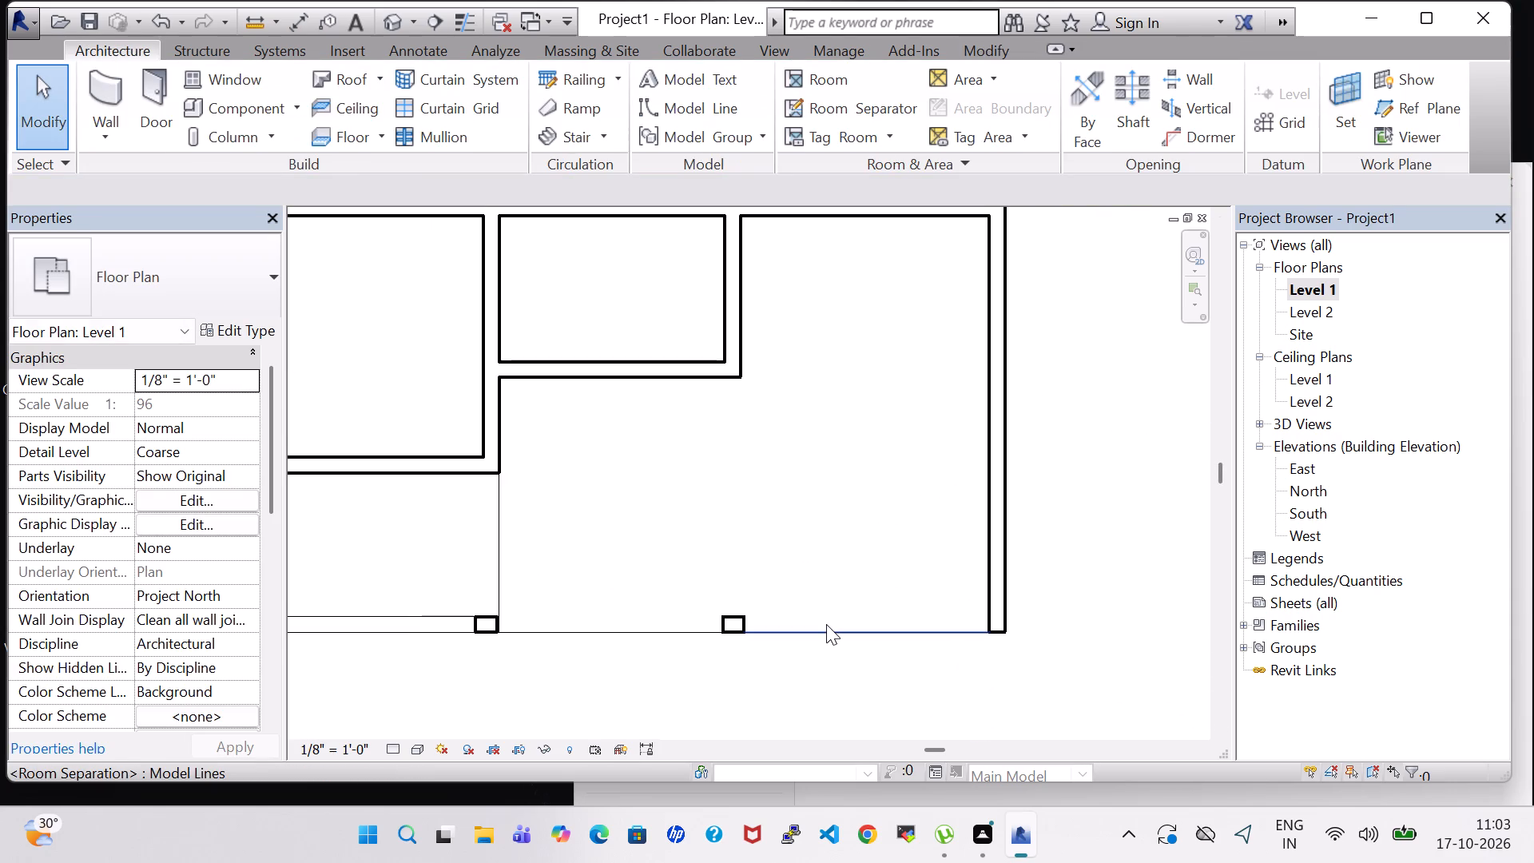
scroll(826, 624, down, 6)
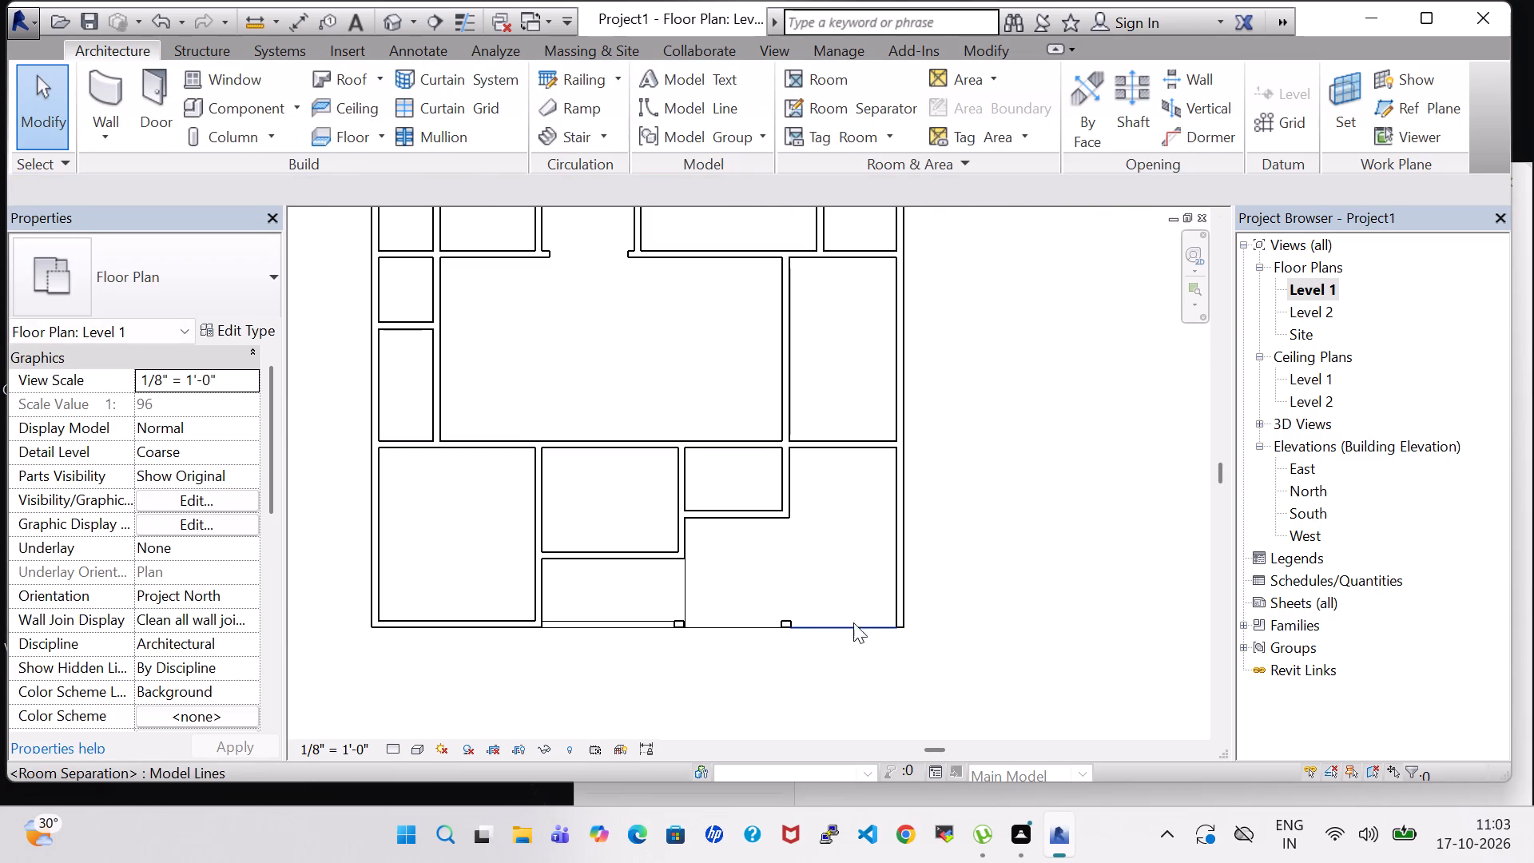
scroll(959, 617, down, 1)
scroll(985, 436, down, 1)
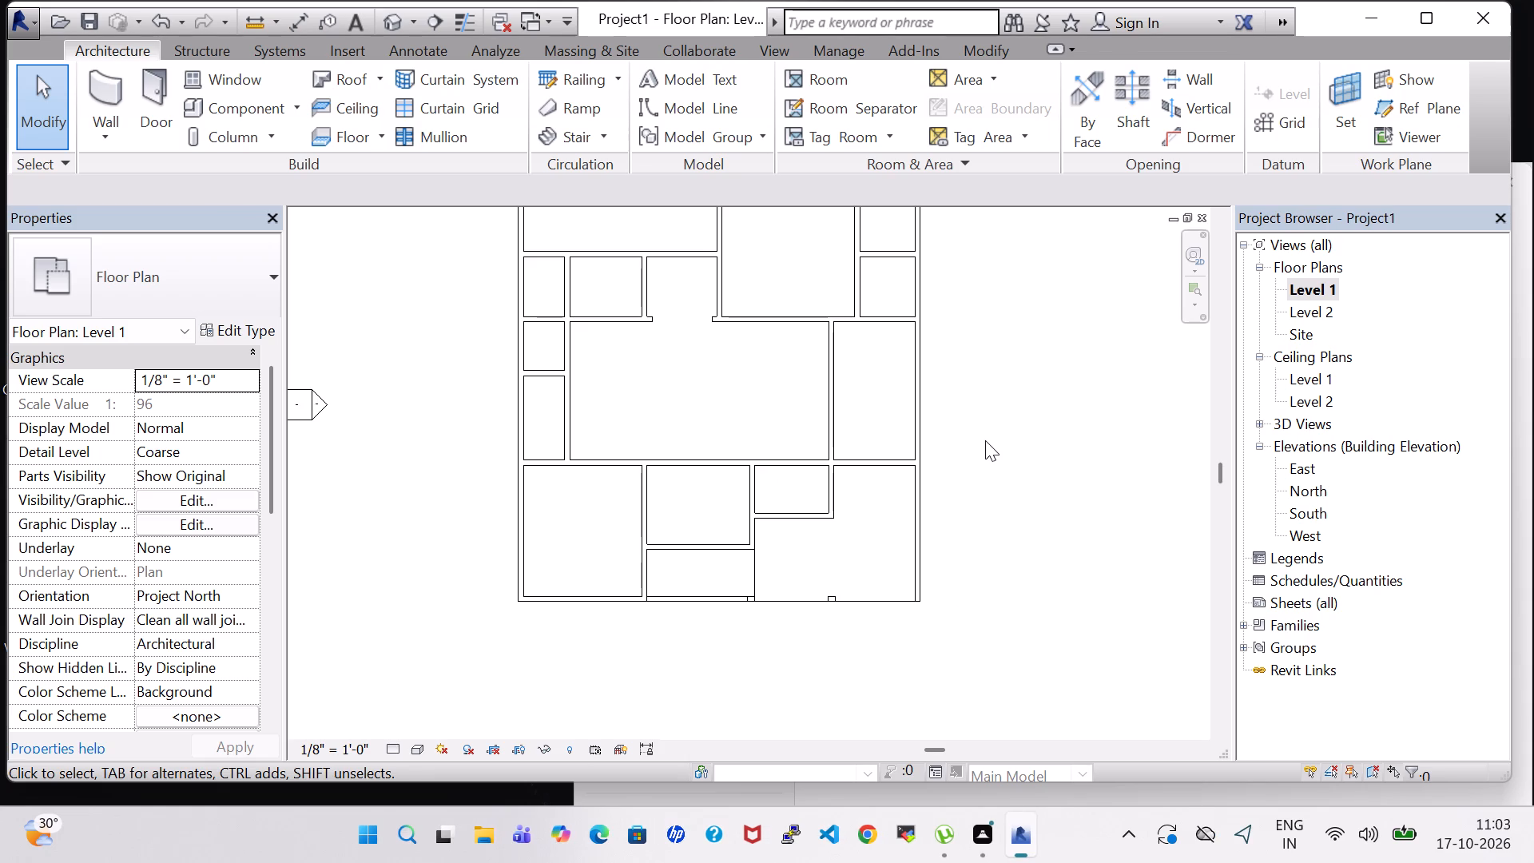
scroll(980, 415, down, 1)
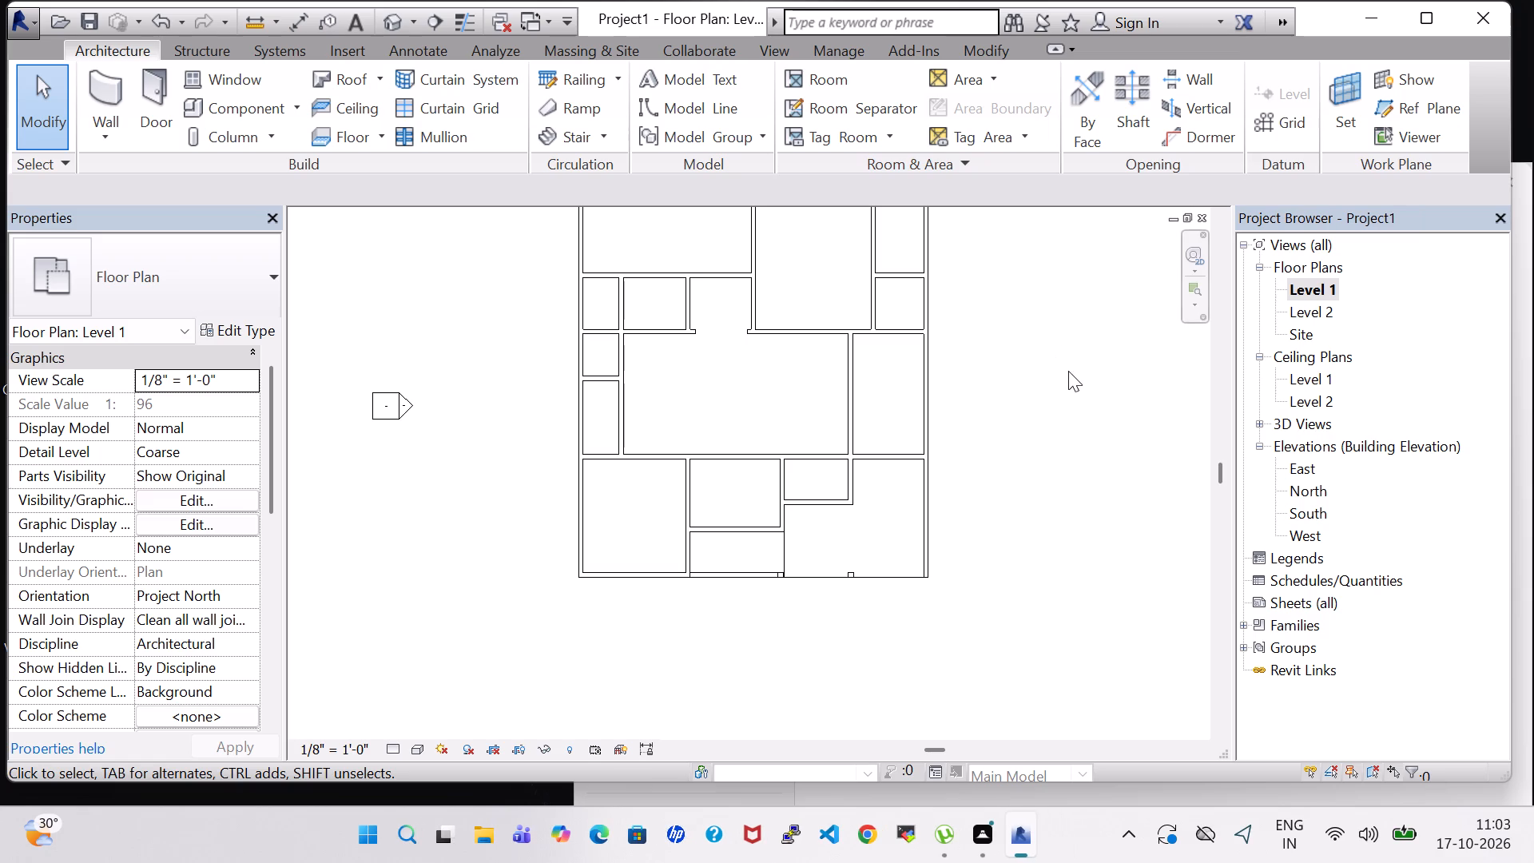
scroll(1045, 521, down, 2)
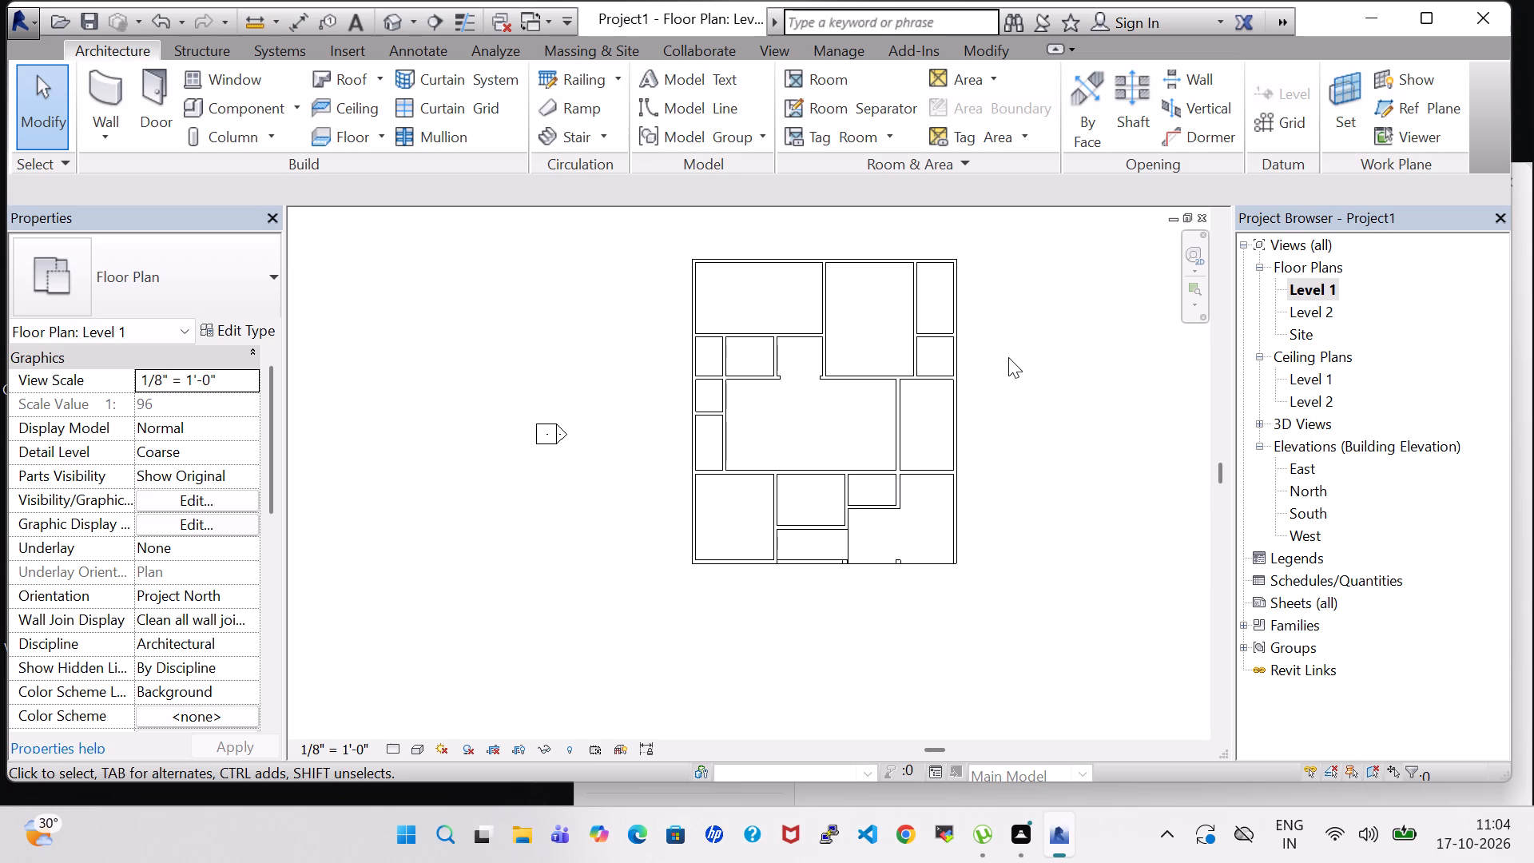
middle_drag(1008, 357, 836, 414)
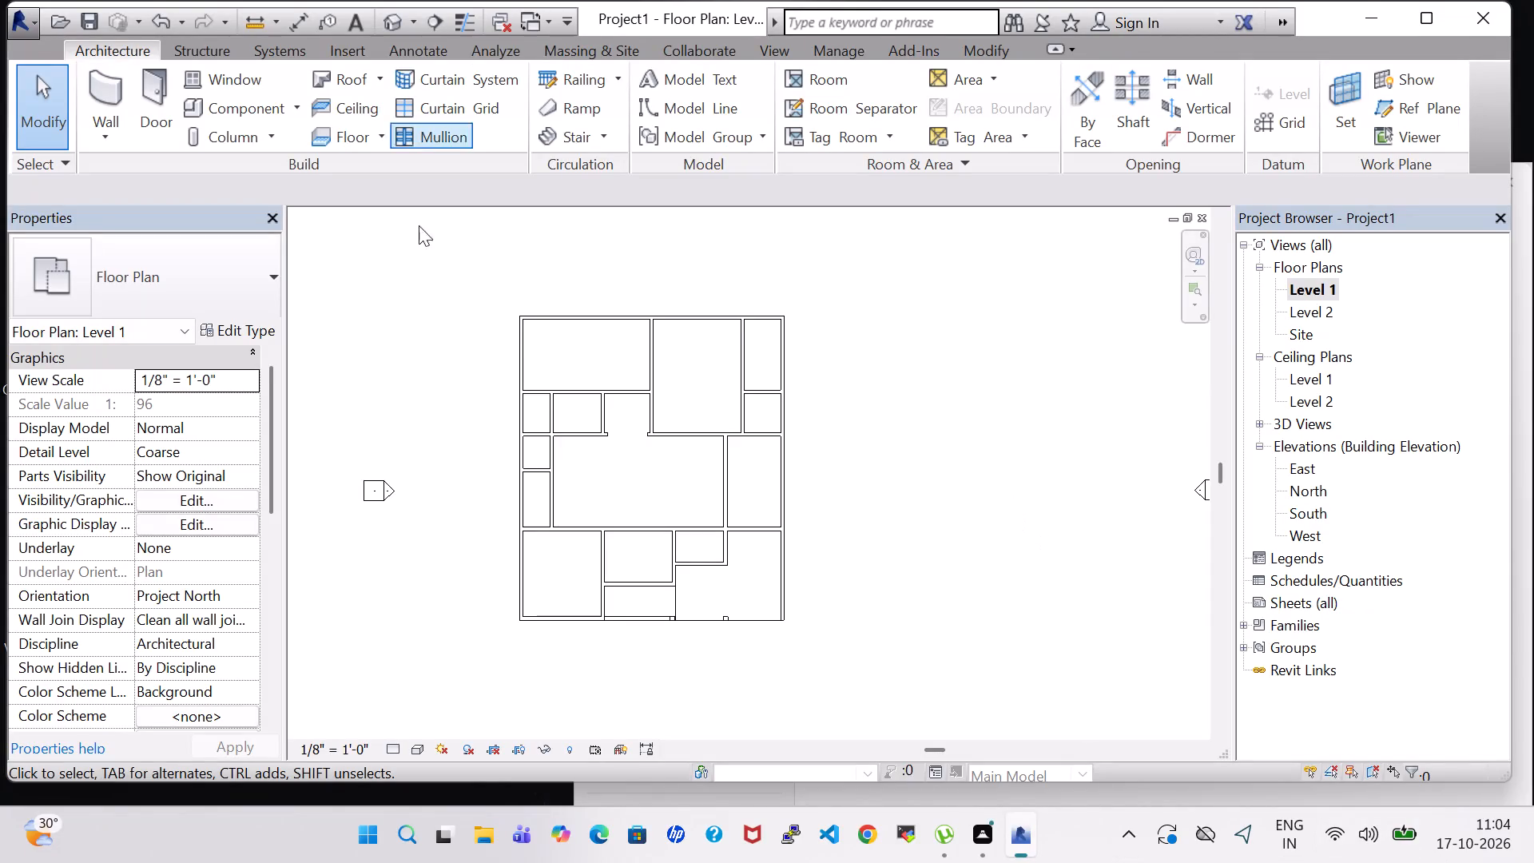
Split the vertical wall east of the small west rooms, near the north face of the partition between the two southern ones.
scroll(434, 287, up, 1)
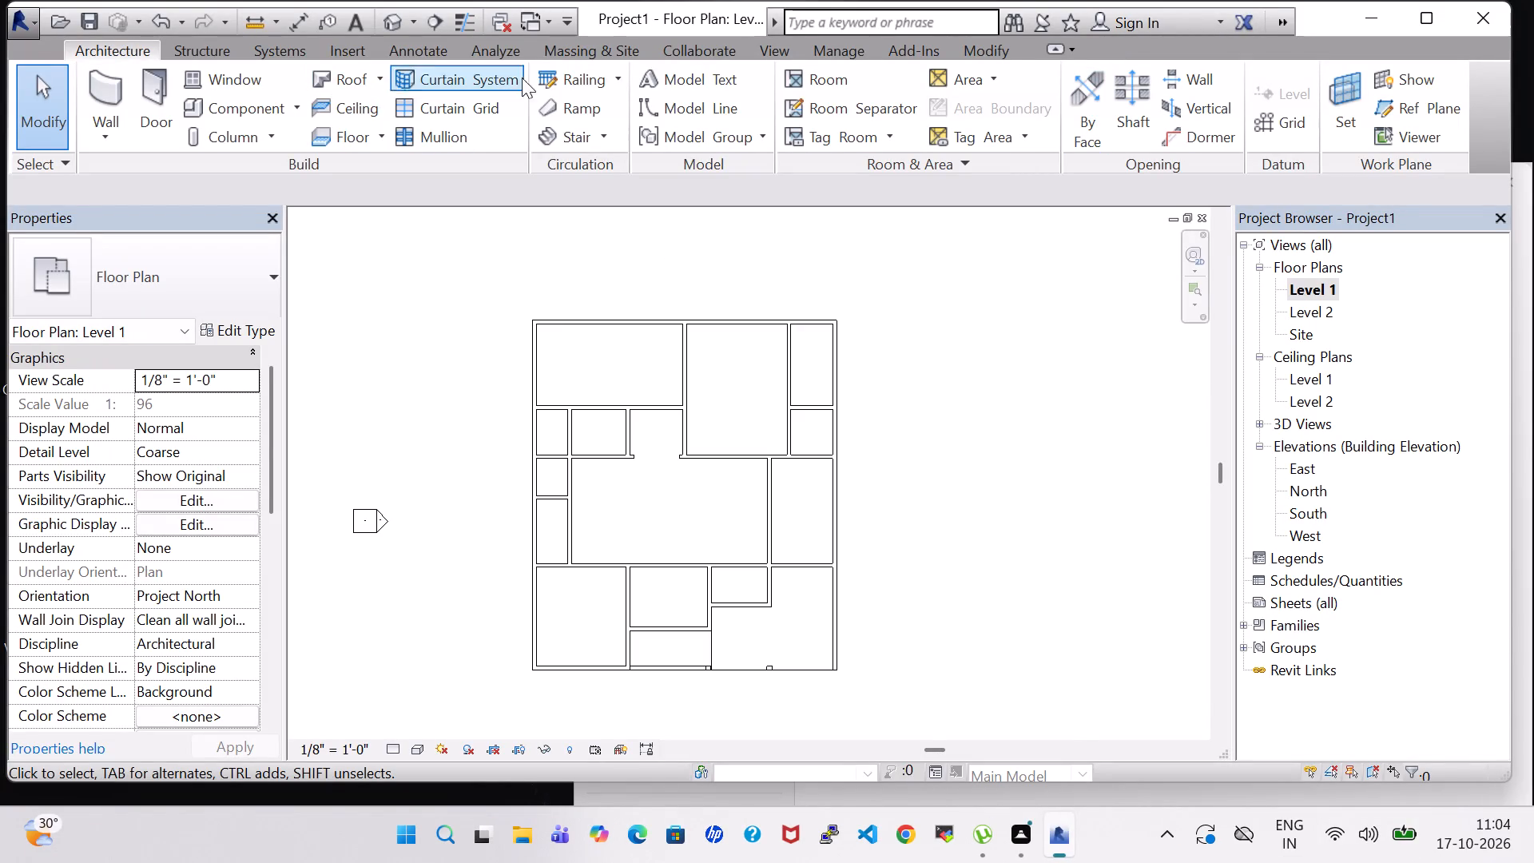
click(979, 54)
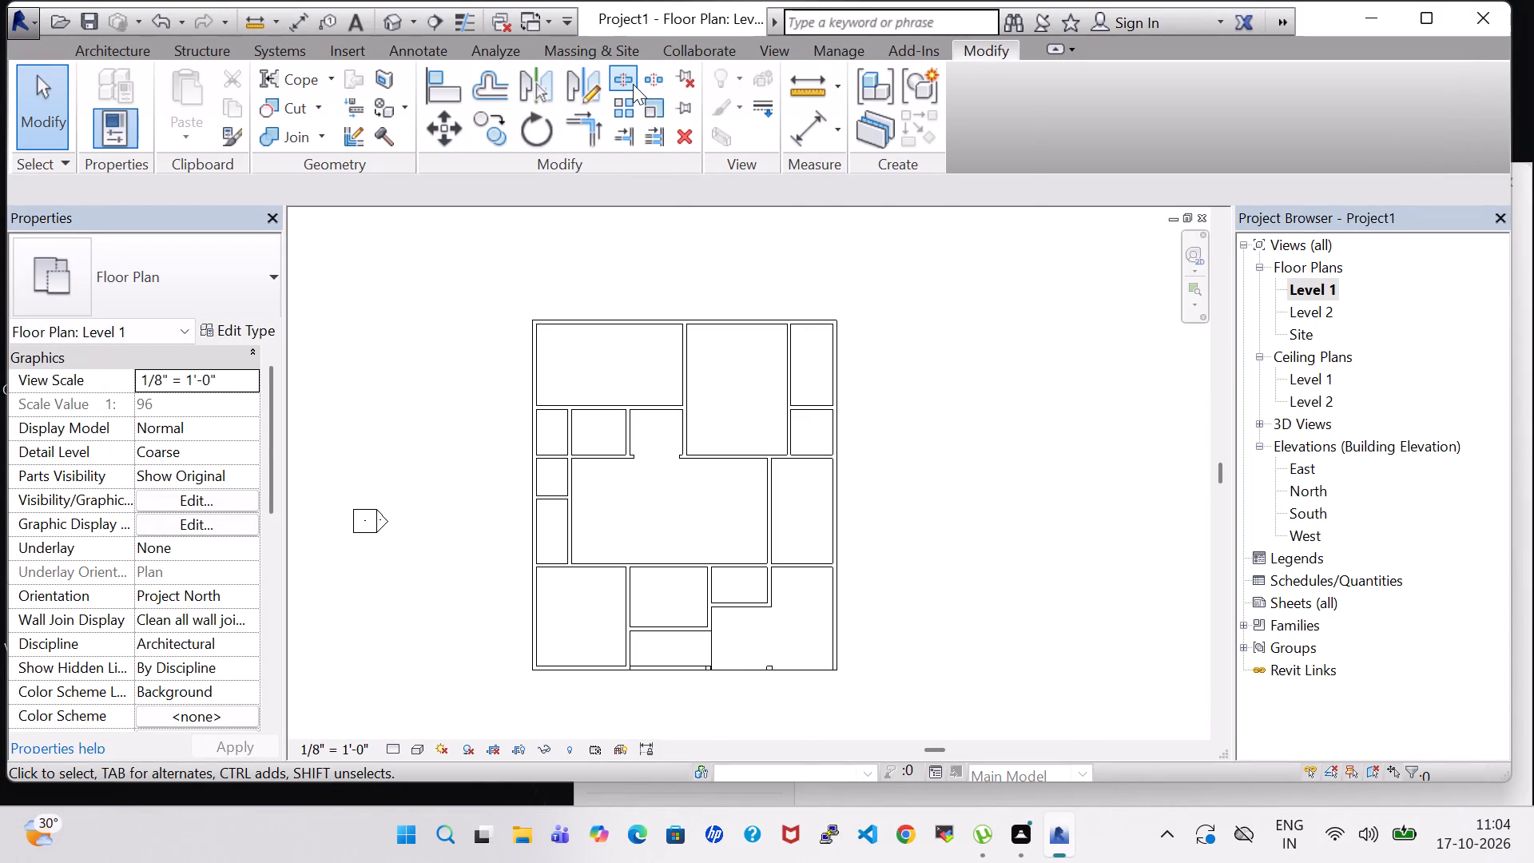
click(633, 84)
scroll(437, 526, up, 4)
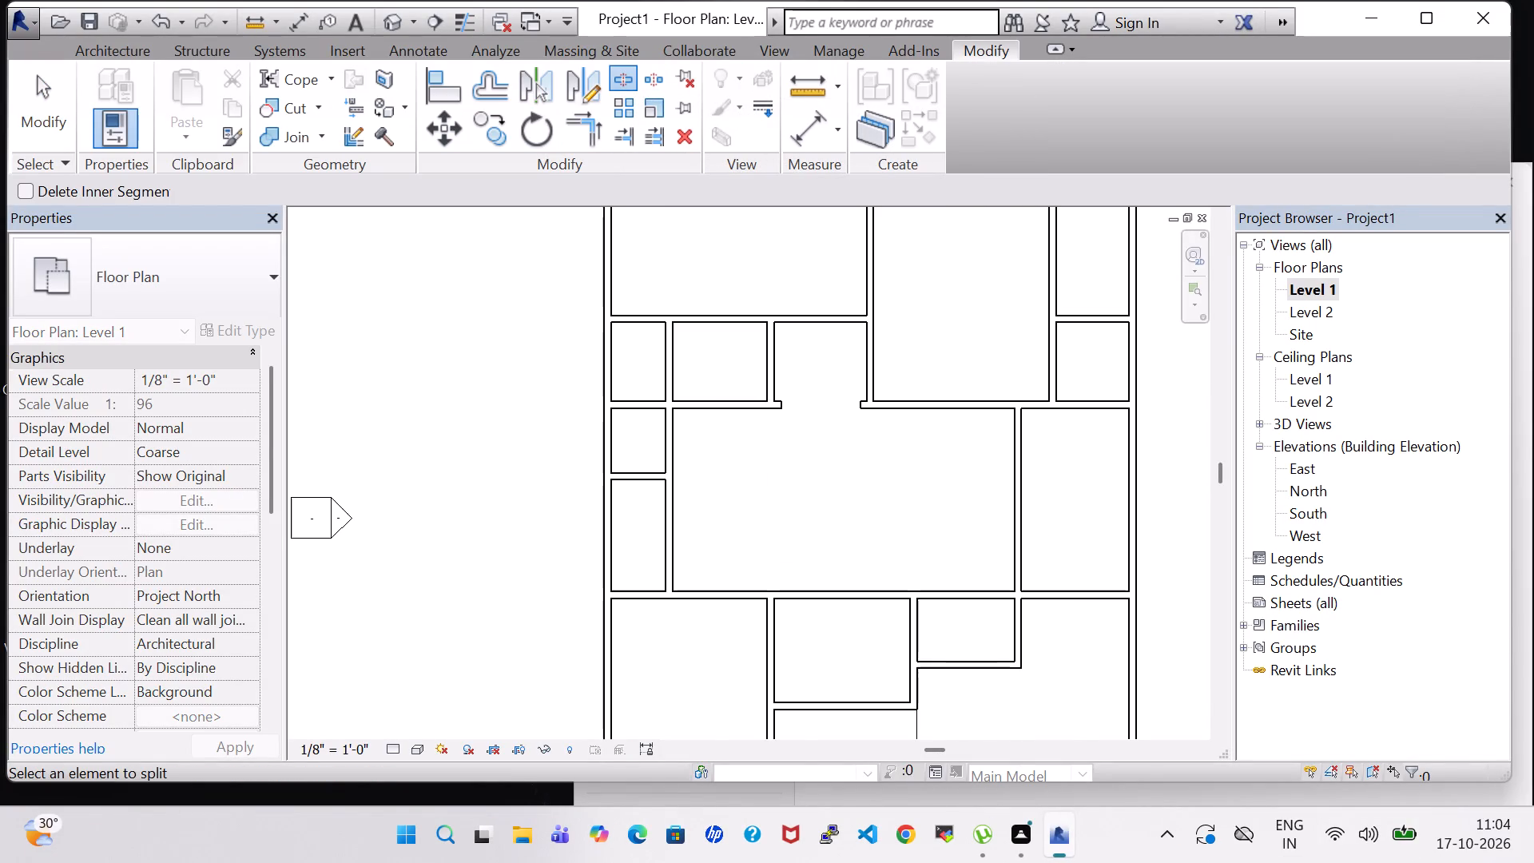
scroll(671, 467, up, 9)
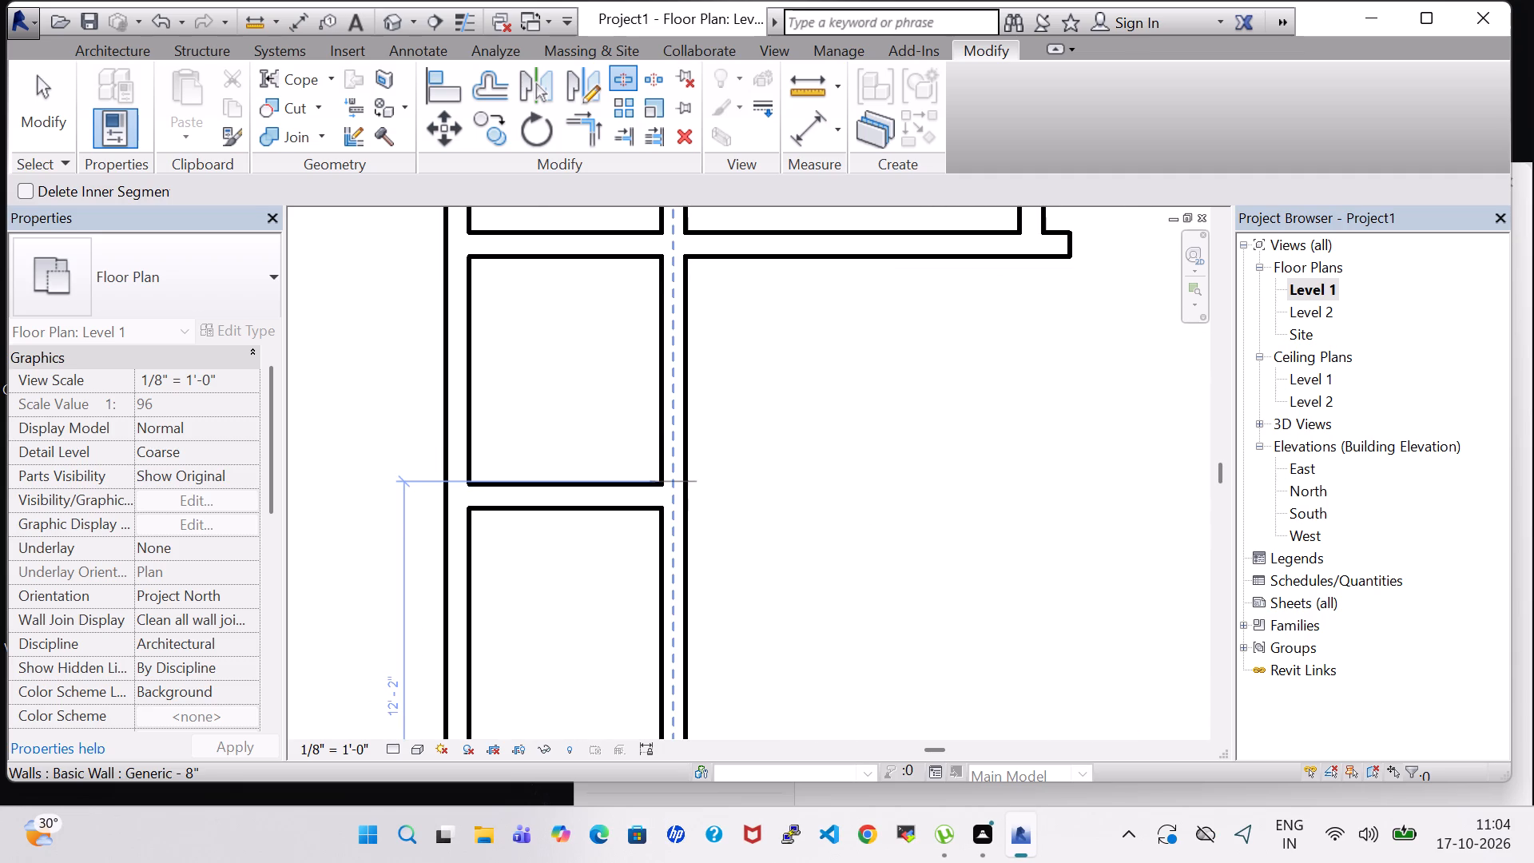
click(675, 480)
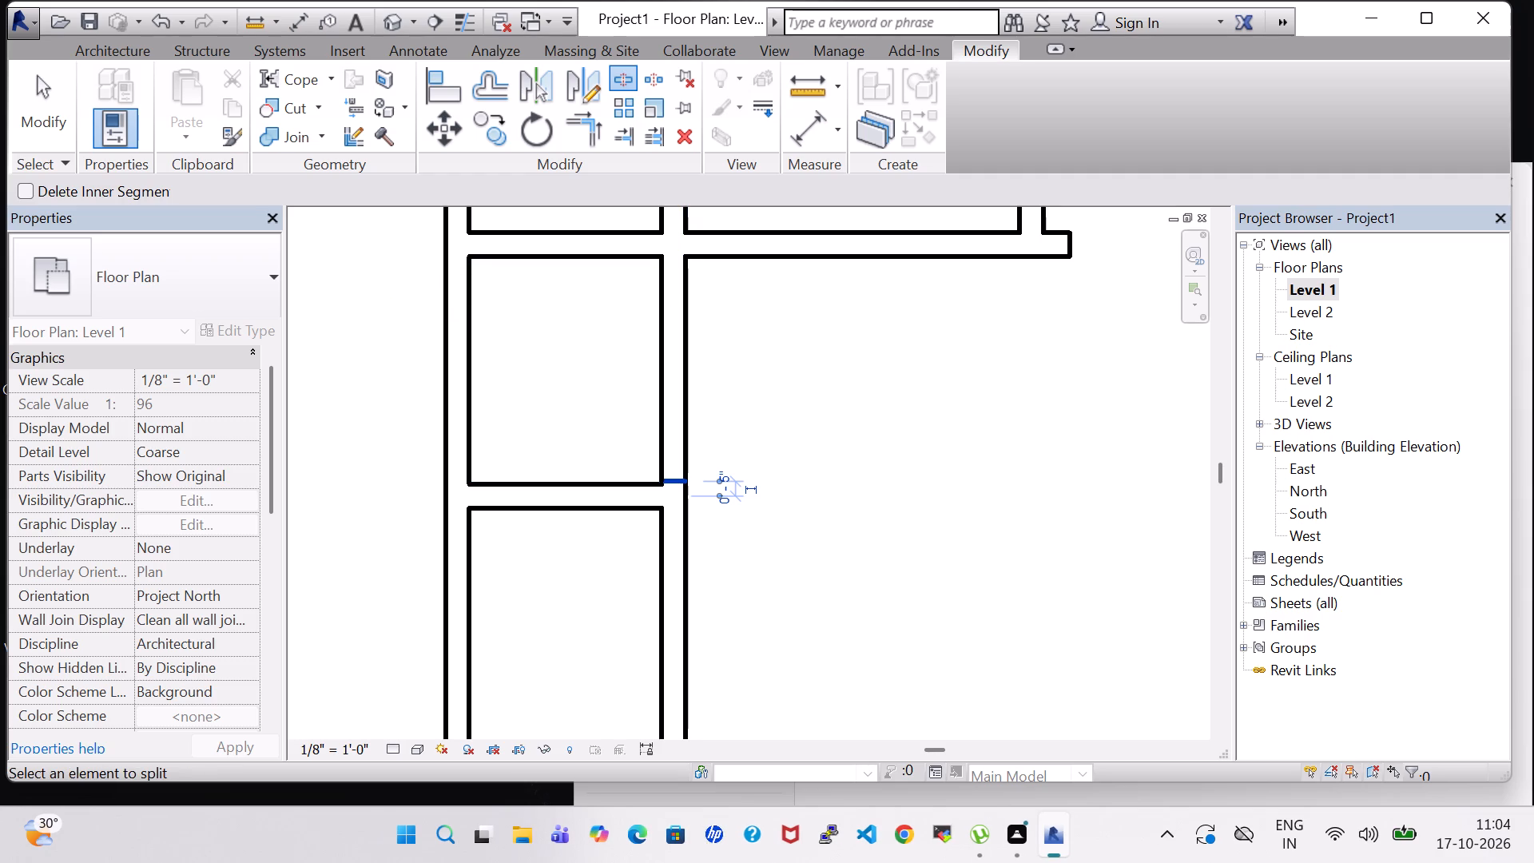
key(Escape)
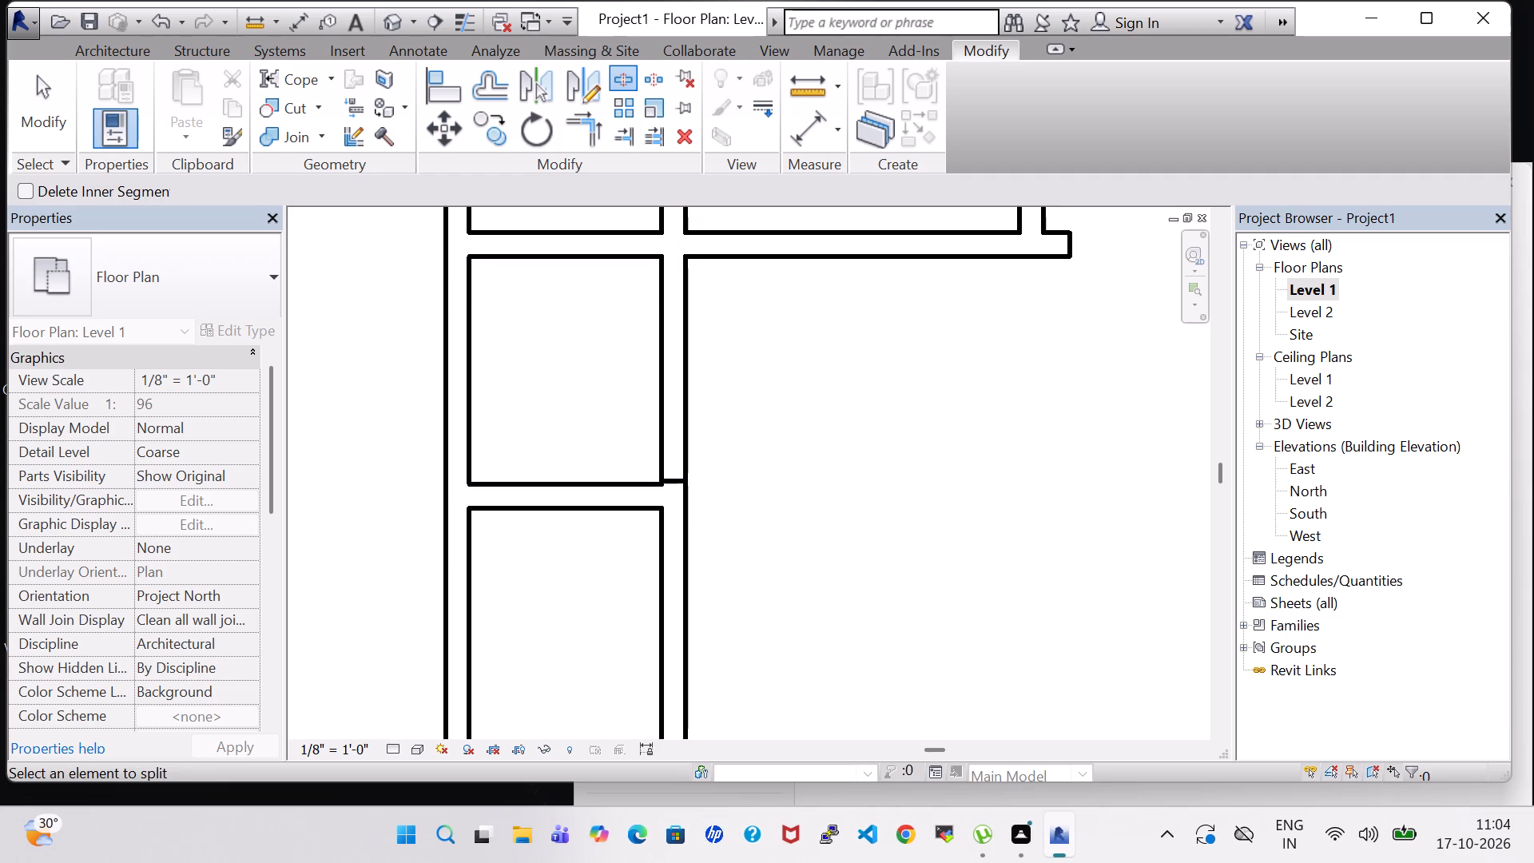
Split the horizontal partition north of the small west room at the west face of the vertical interior wall.
scroll(699, 479, down, 1)
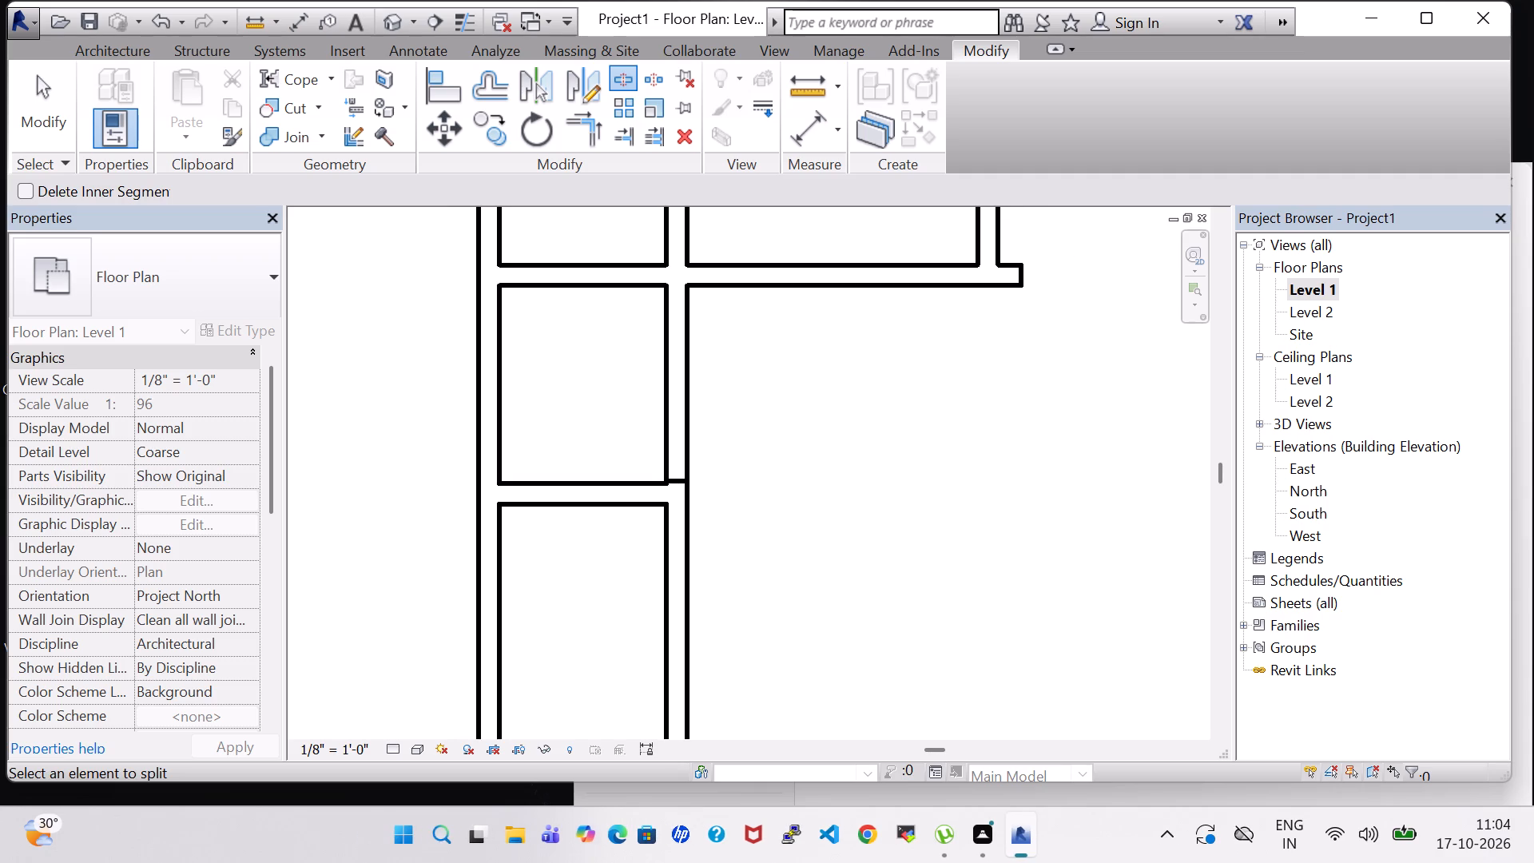
scroll(821, 459, down, 4)
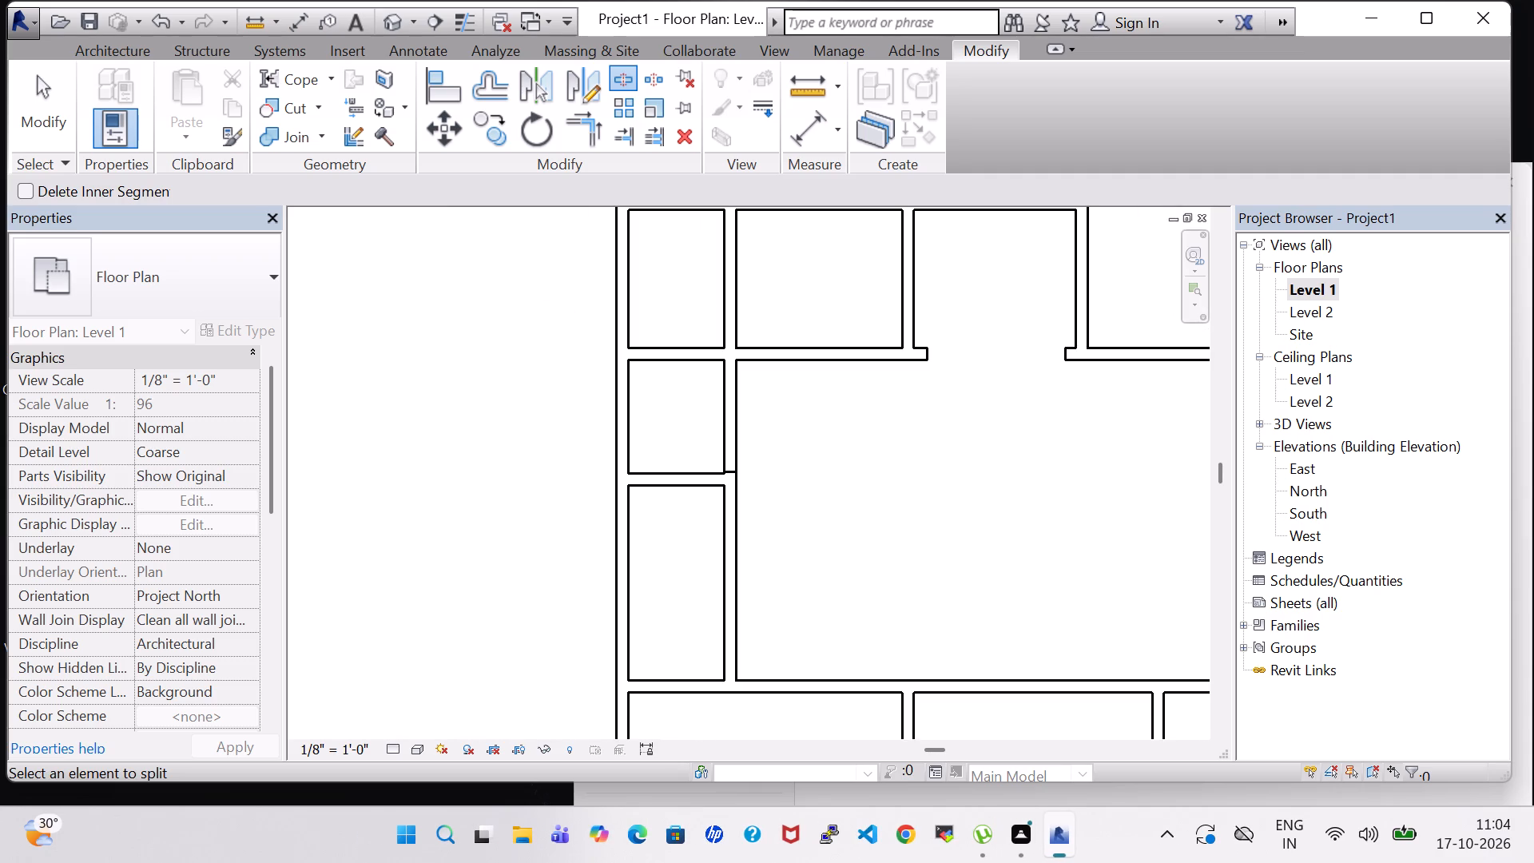
middle_drag(794, 465, 732, 471)
scroll(734, 470, down, 1)
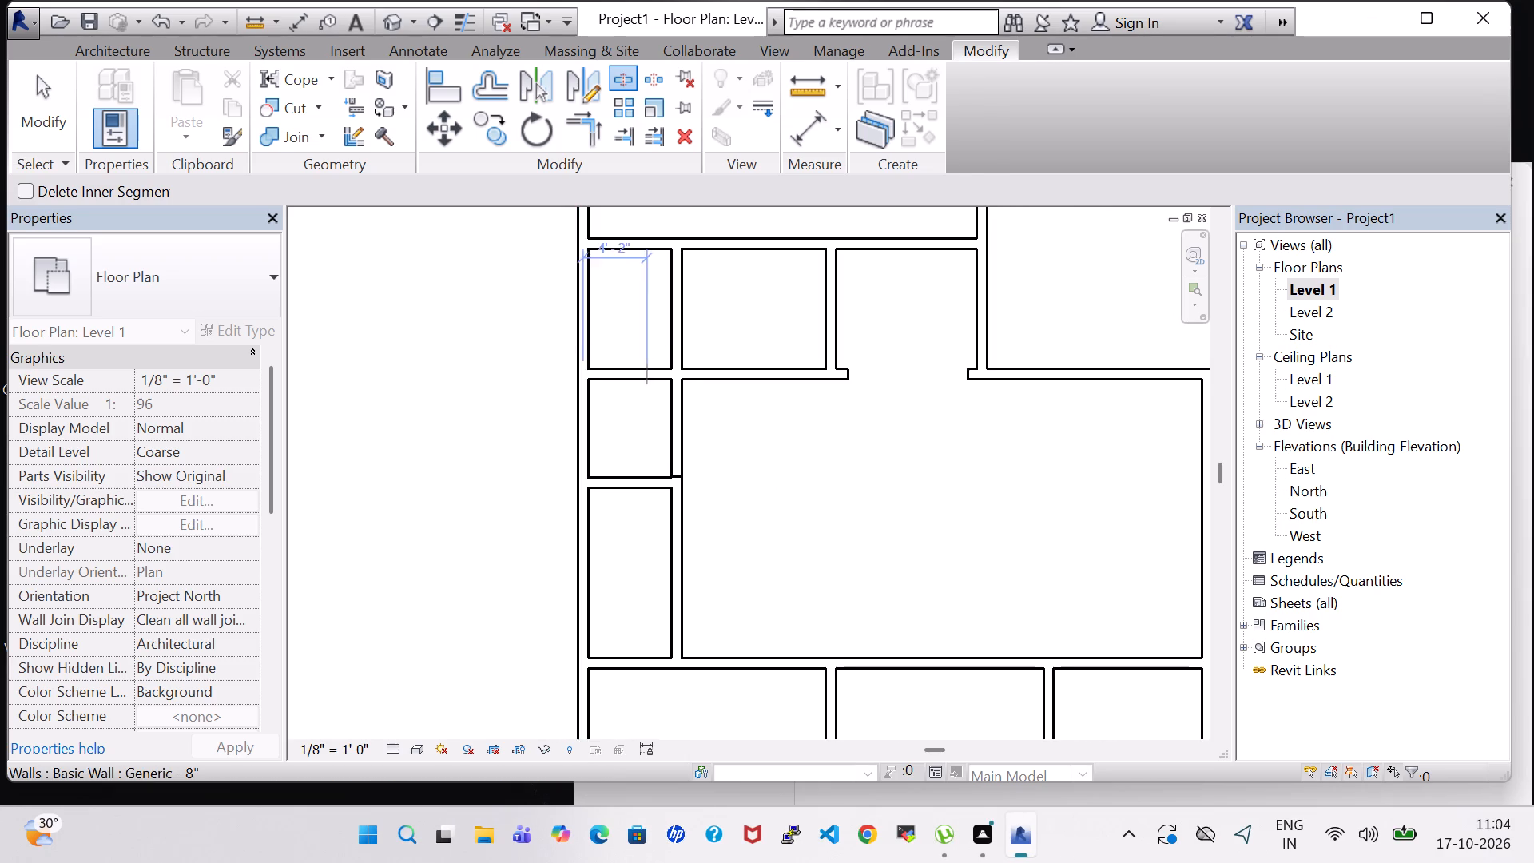
scroll(648, 373, up, 5)
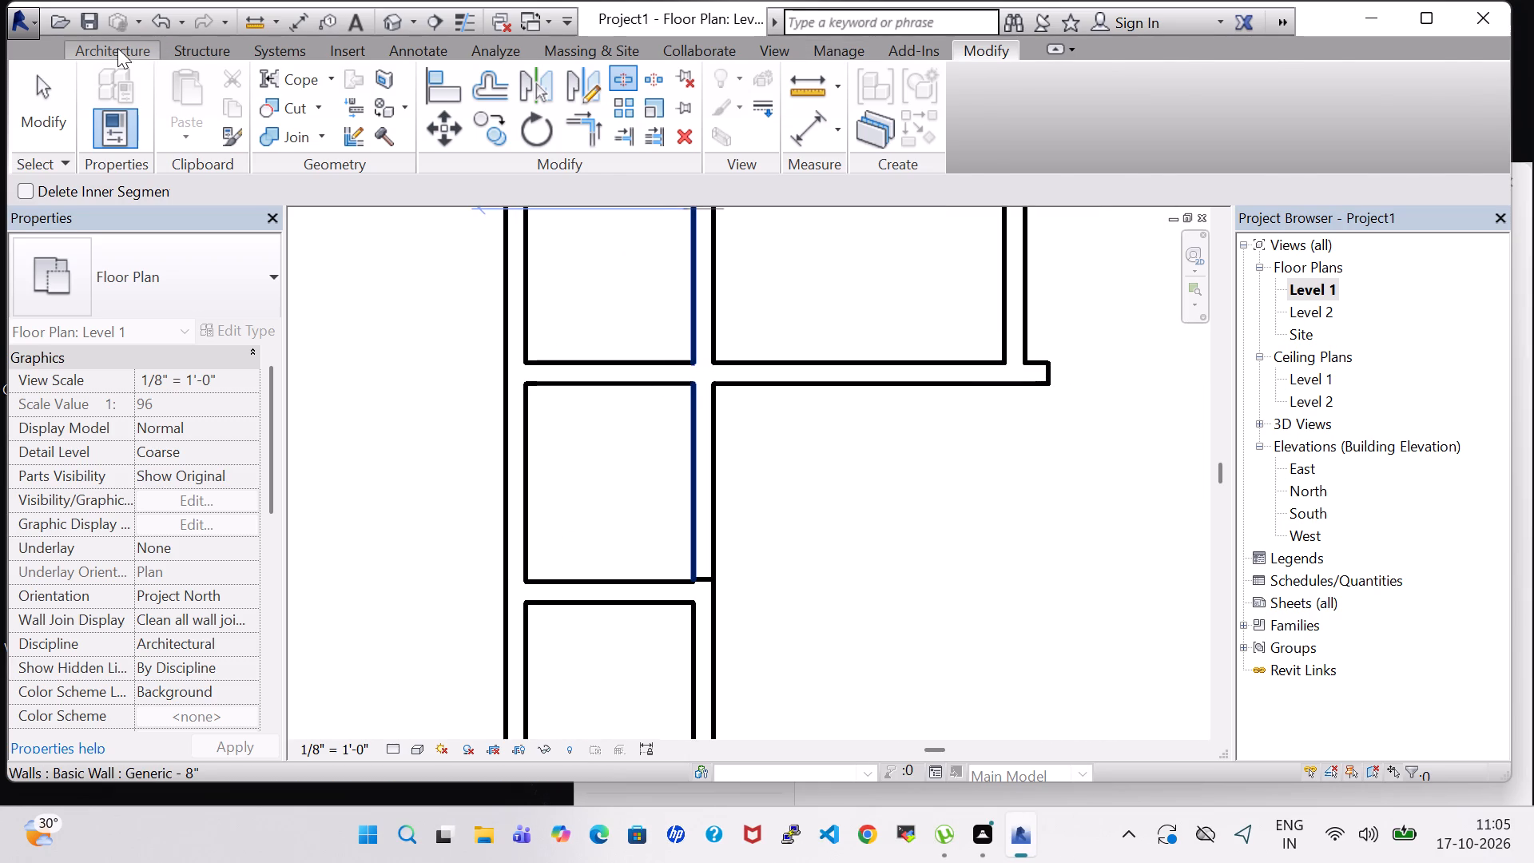
click(117, 48)
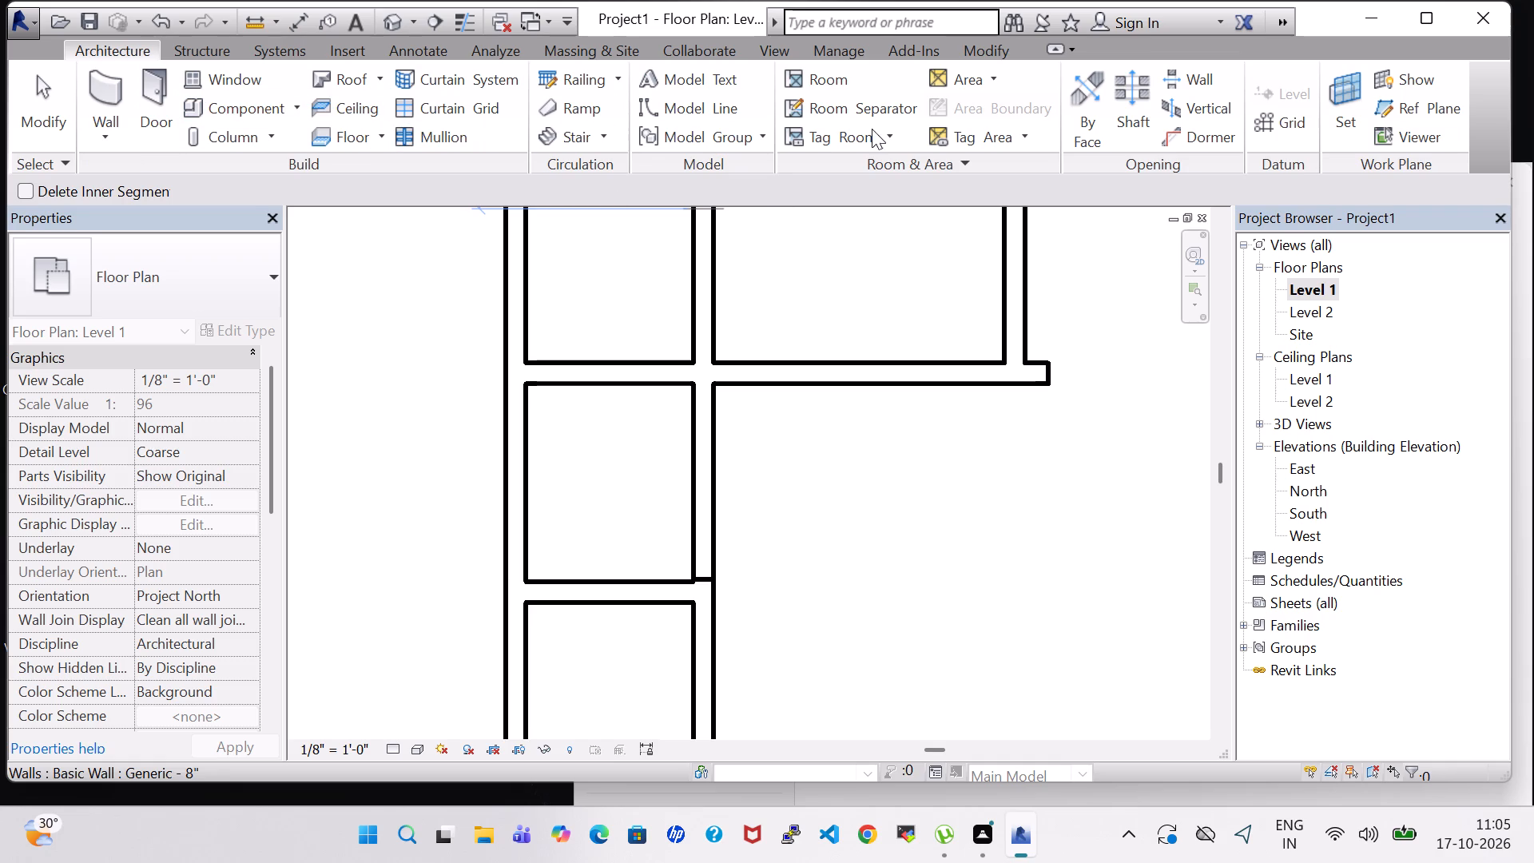
click(967, 53)
click(624, 77)
scroll(718, 483, up, 3)
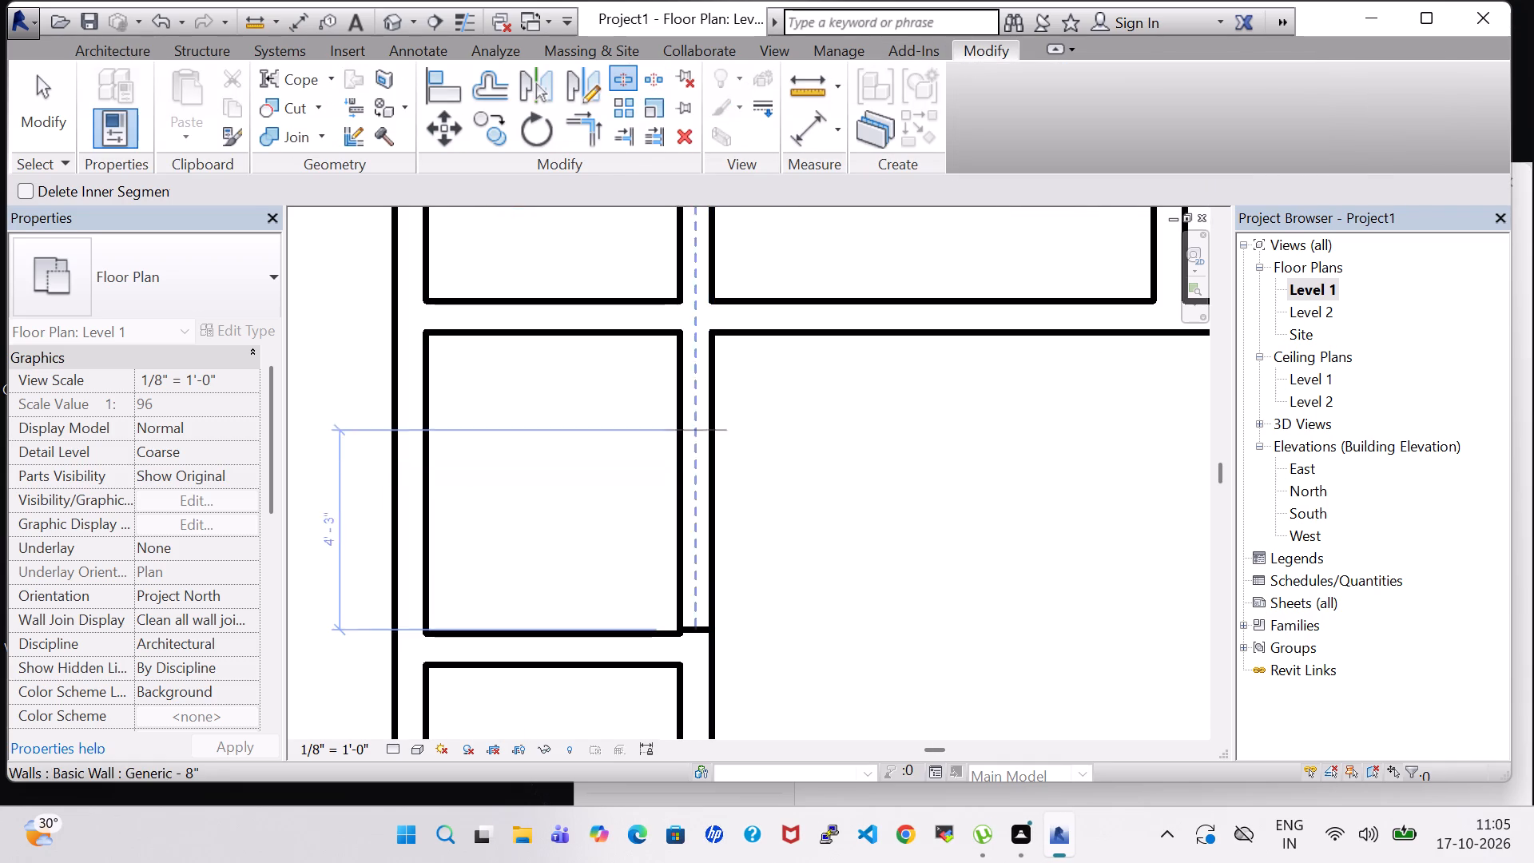
click(678, 316)
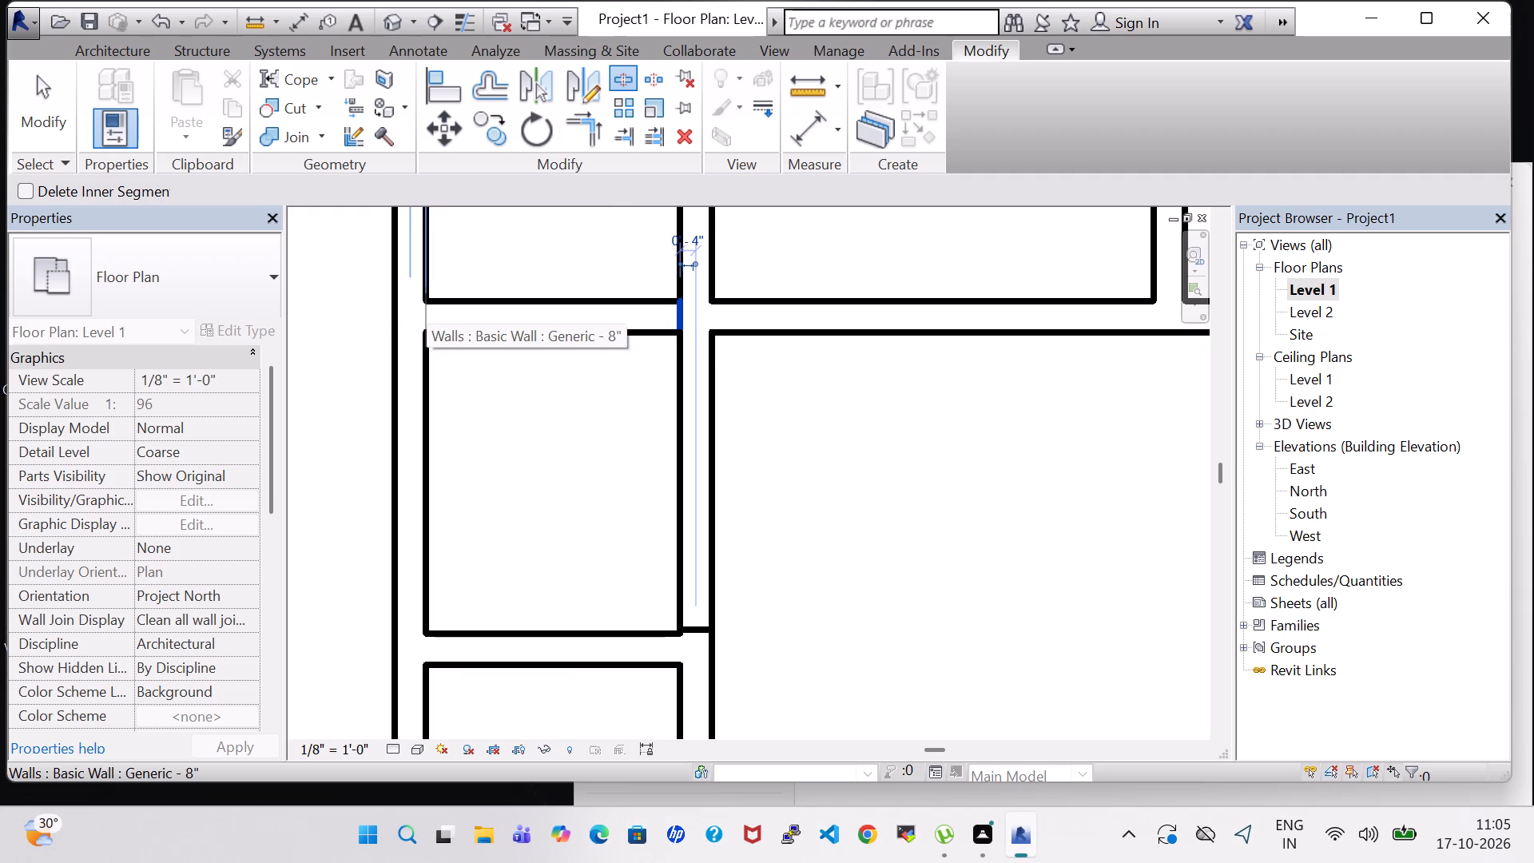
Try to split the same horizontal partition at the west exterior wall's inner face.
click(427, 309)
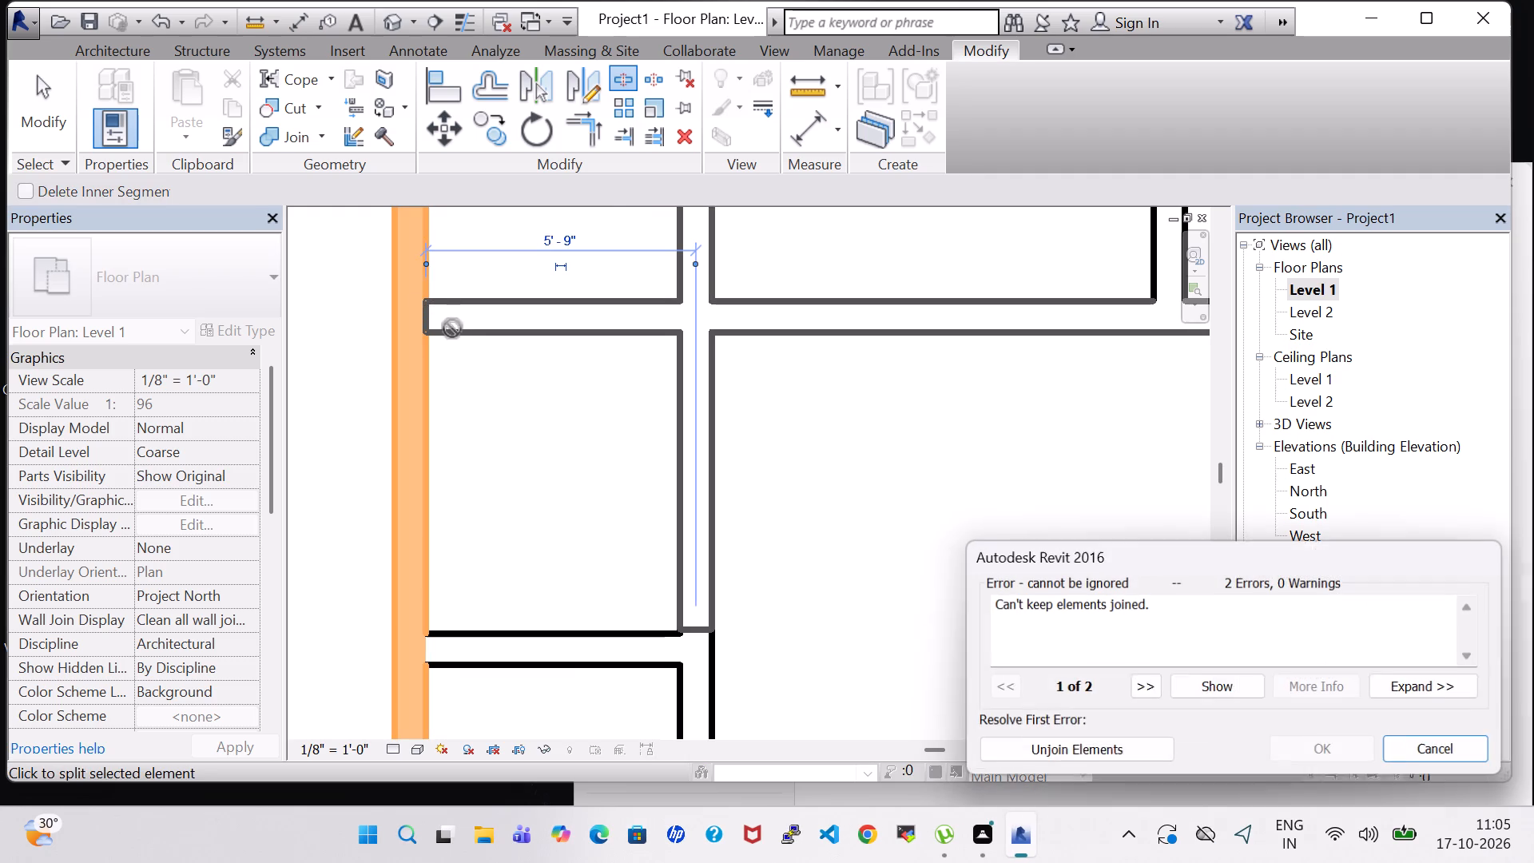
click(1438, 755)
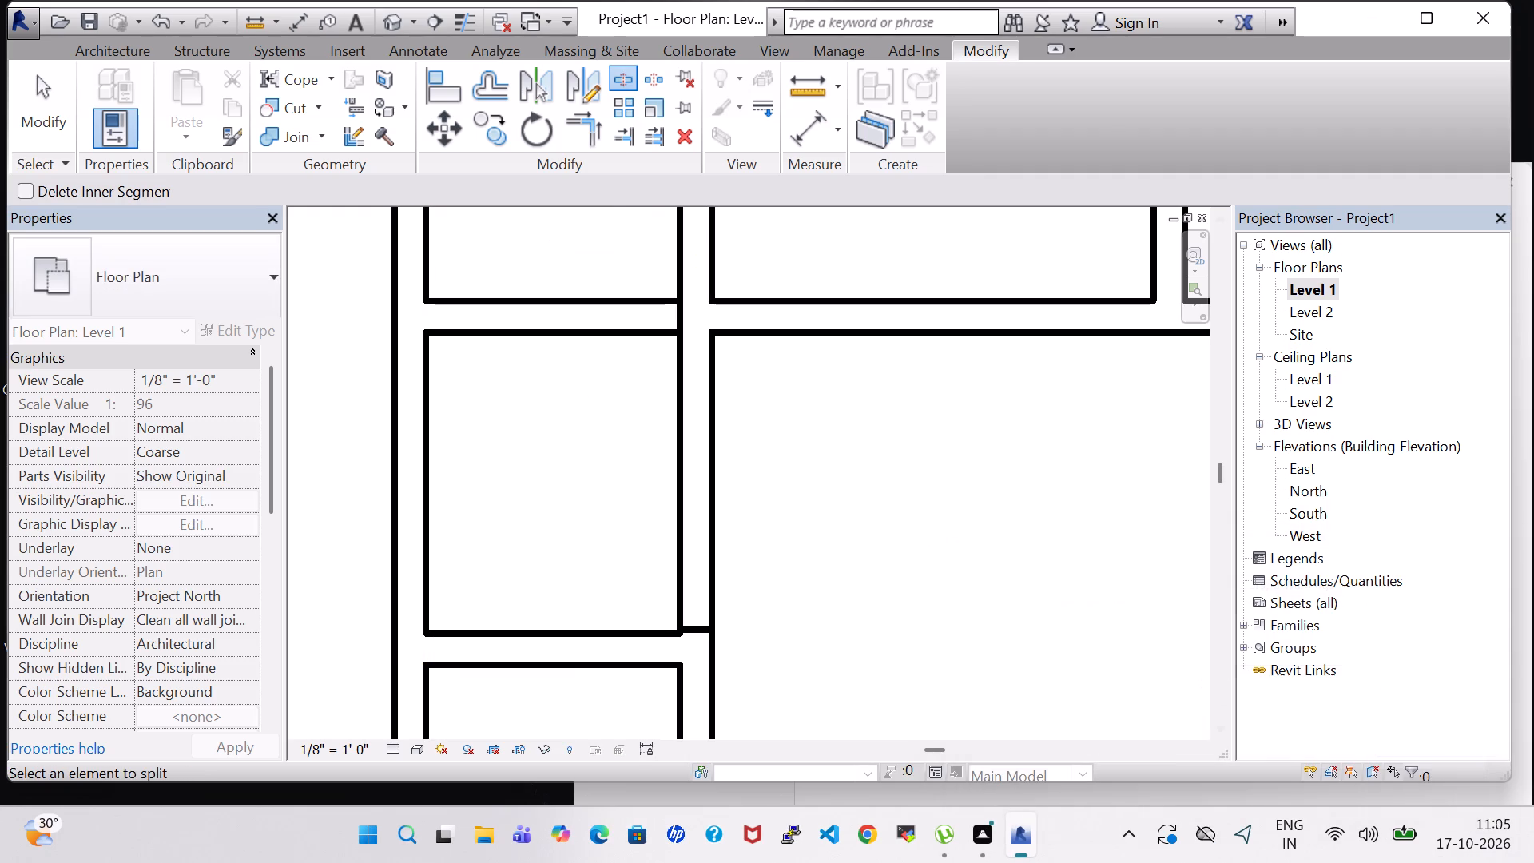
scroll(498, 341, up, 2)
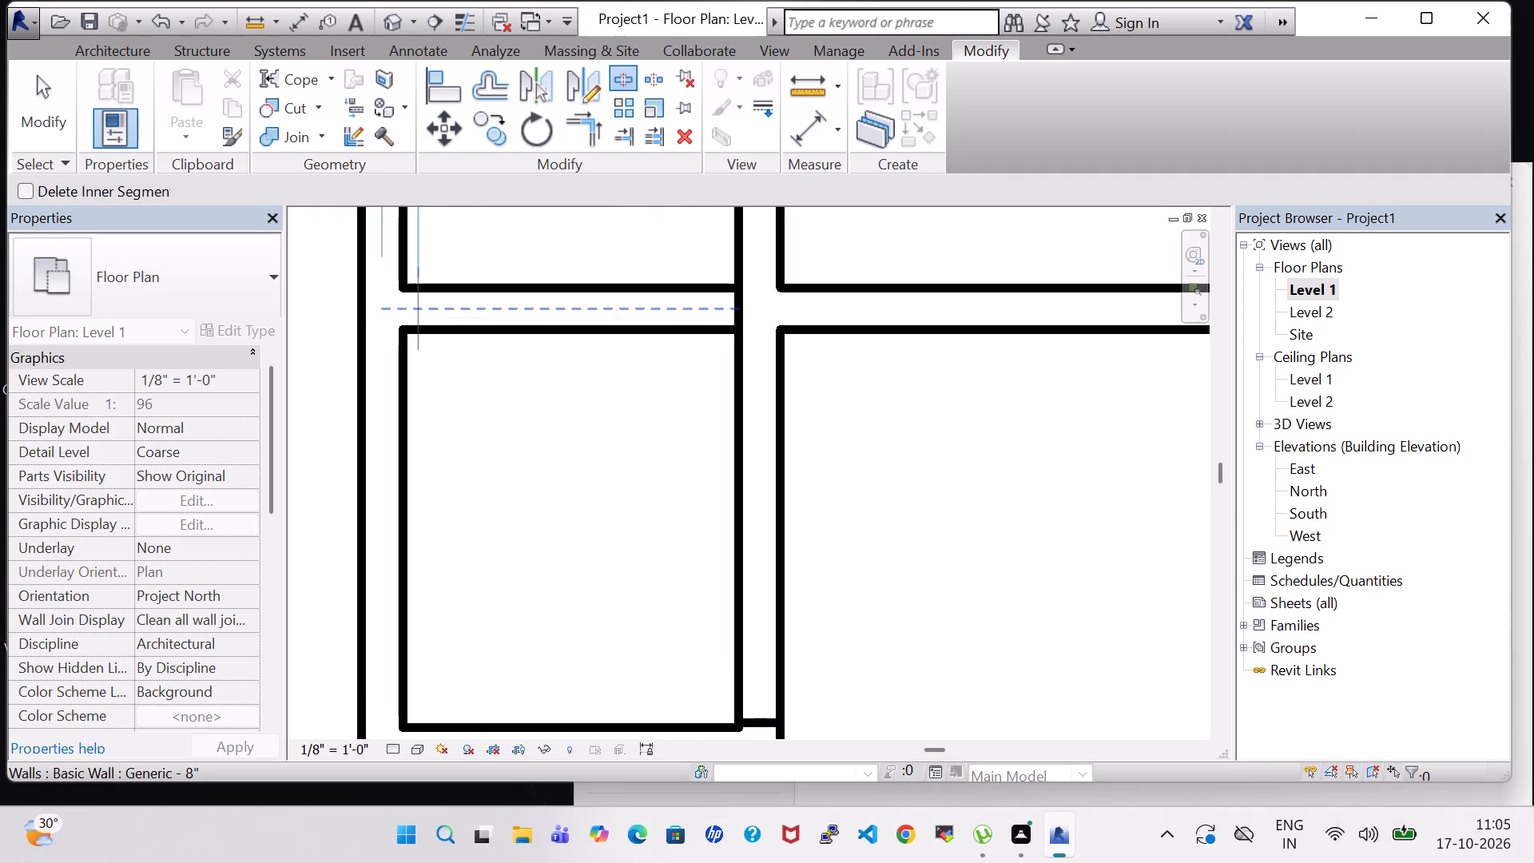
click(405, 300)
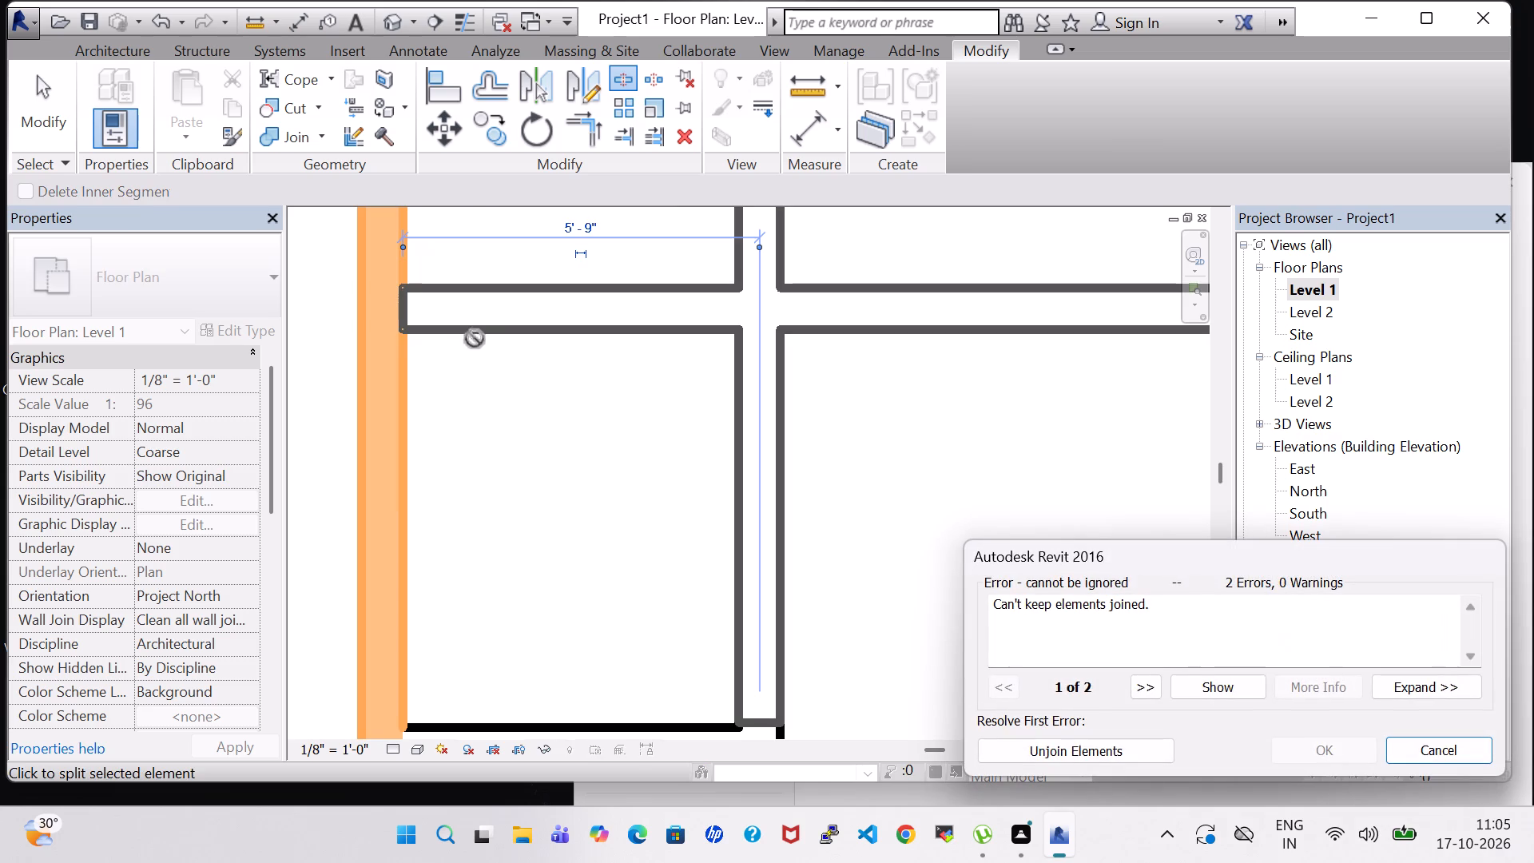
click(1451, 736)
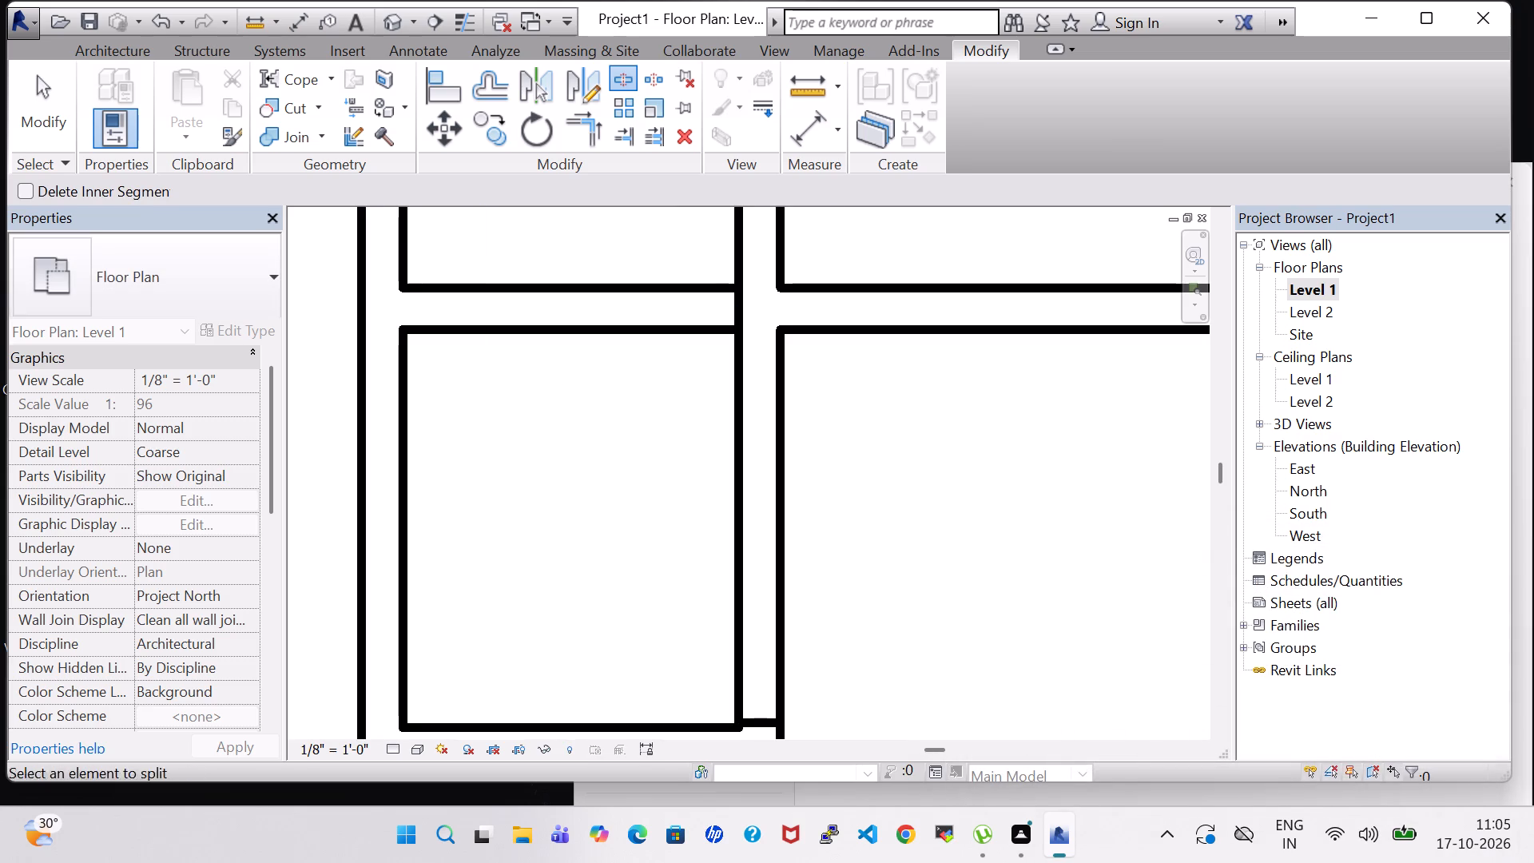
Delete the horizontal partition segment between the west exterior wall and the vertical interior wall.
key(Escape)
click(531, 306)
key(Delete)
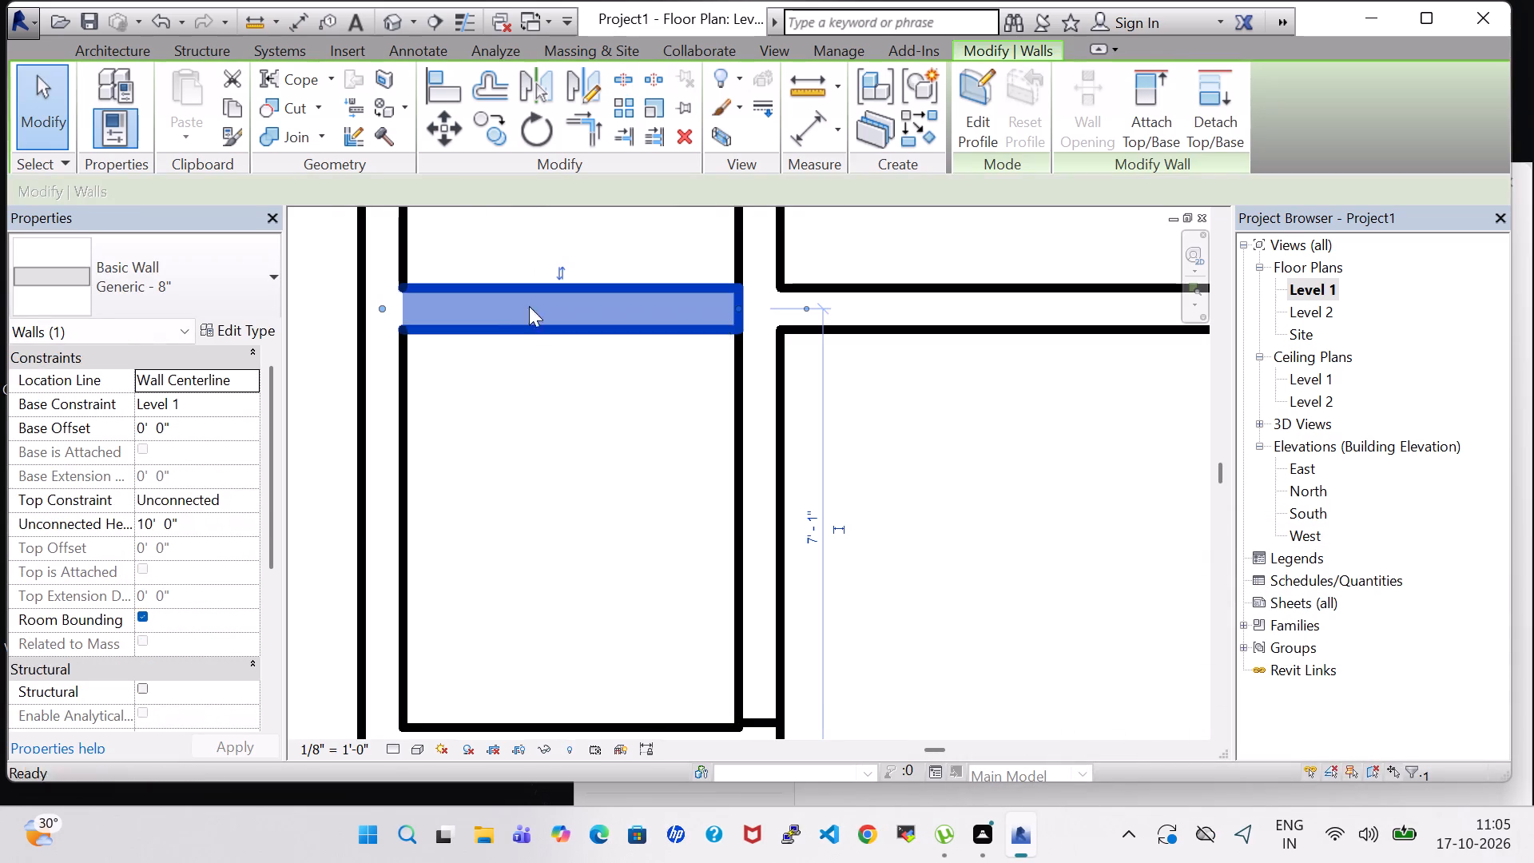
Split the vertical wall east of the west rooms near the south face of the horizontal partition that meets it from the east.
scroll(512, 323, down, 3)
scroll(751, 480, down, 2)
scroll(731, 528, up, 3)
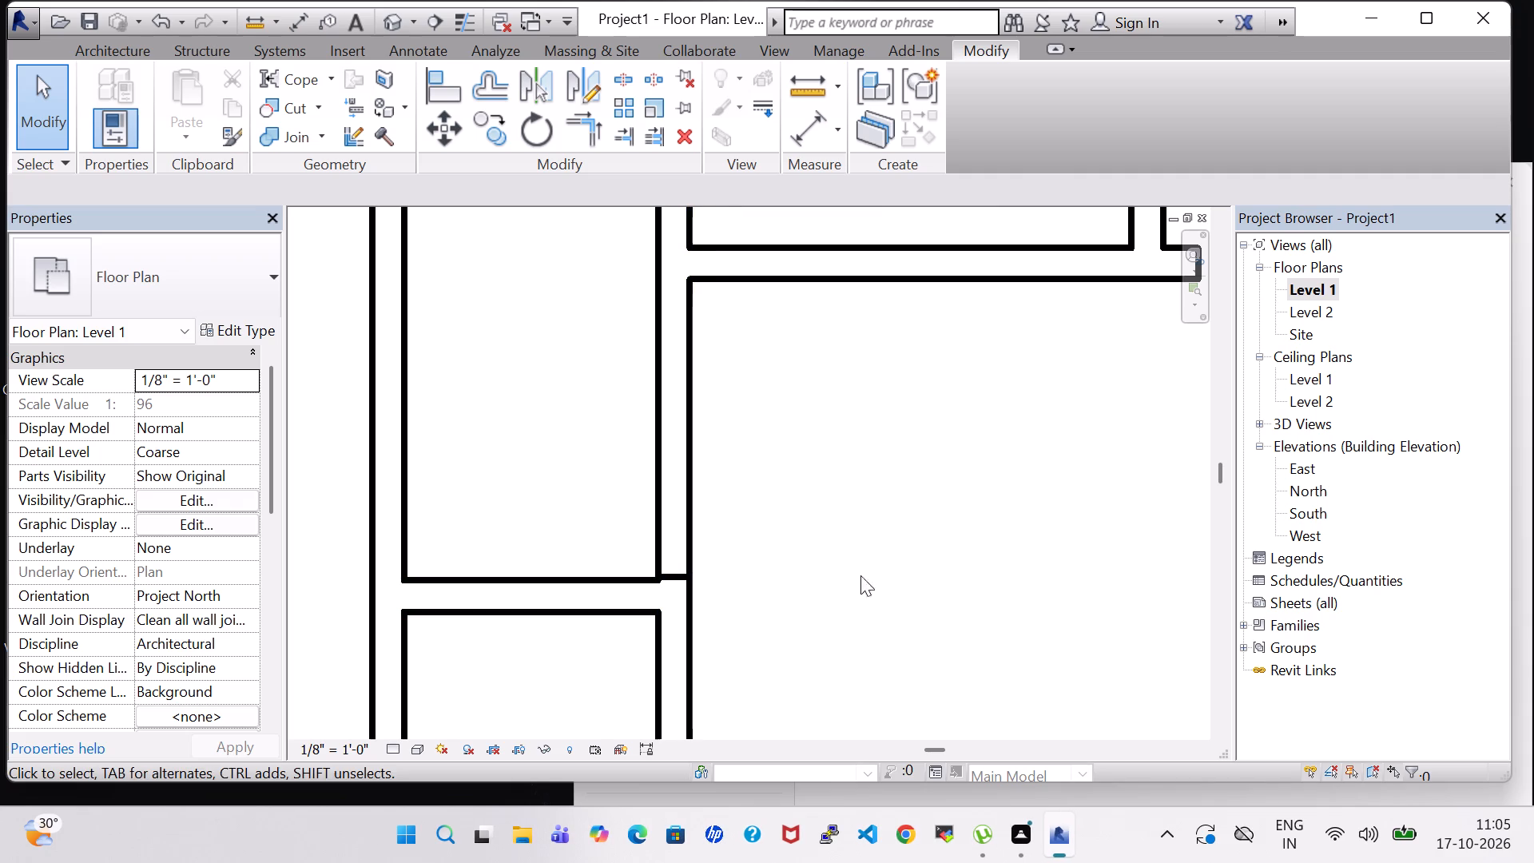
scroll(936, 575, down, 2)
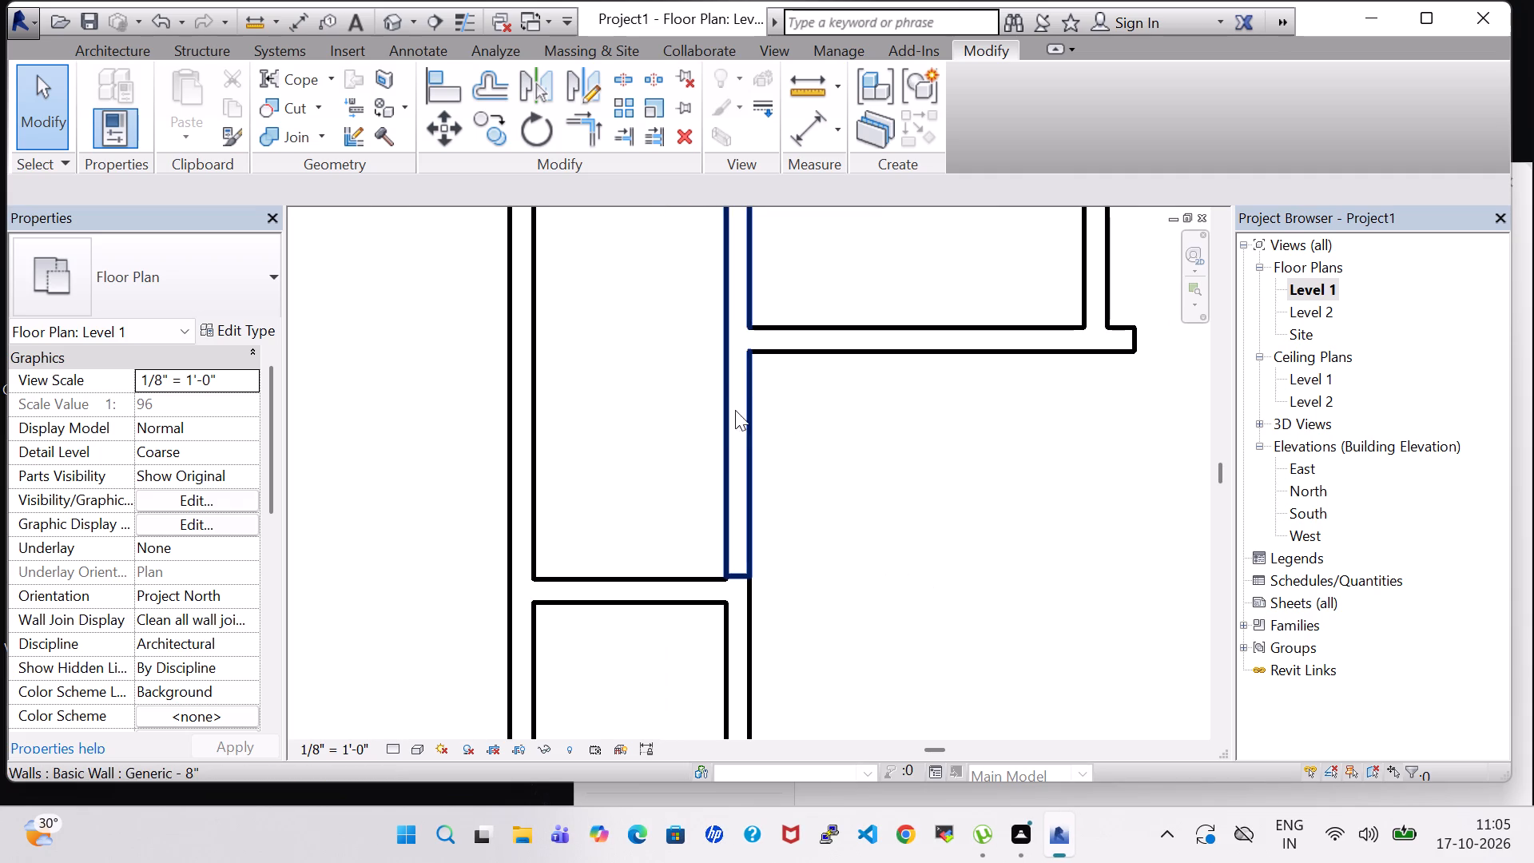
click(622, 83)
scroll(780, 478, up, 3)
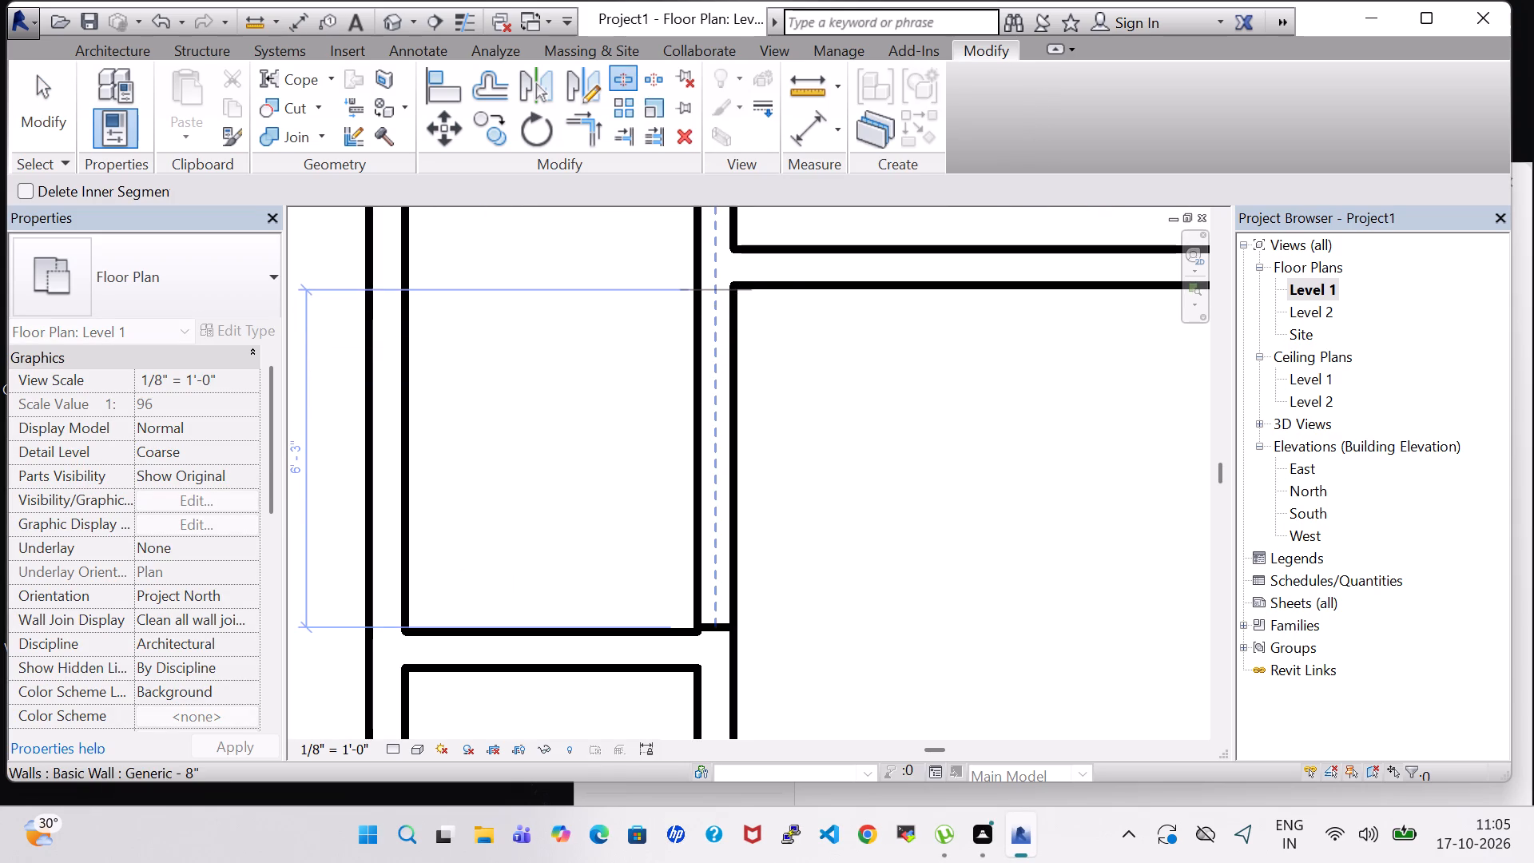
click(713, 290)
key(Escape)
key(Escape)
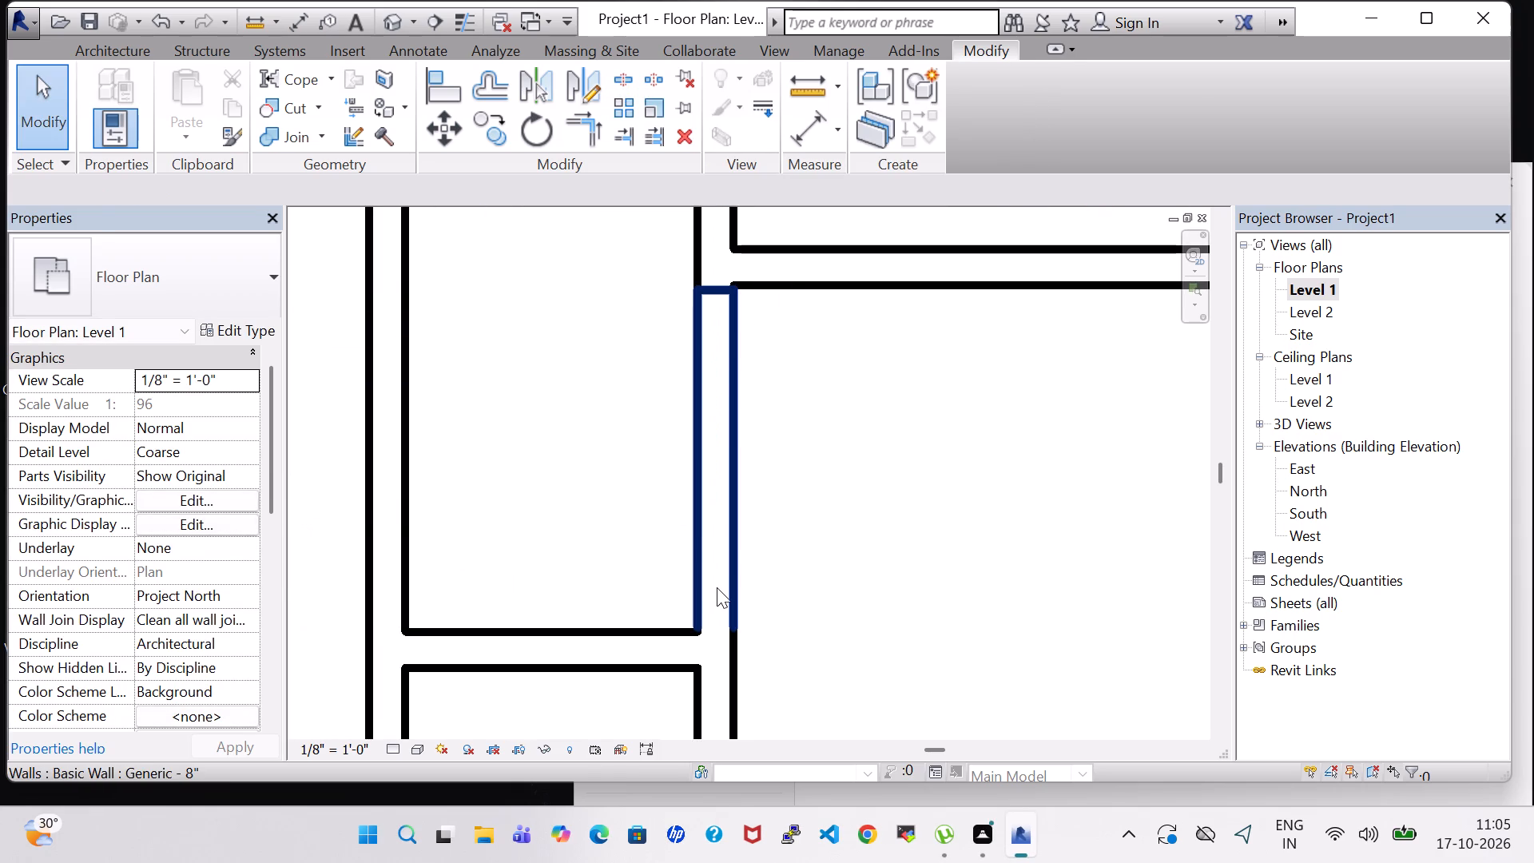
Delete the vertical wall segment between that split and the small southwest room's north partition.
click(716, 577)
key(Delete)
Nudge the small southwest room's east wall slightly south so its north end lines up with the room's north partition.
scroll(716, 577, down, 3)
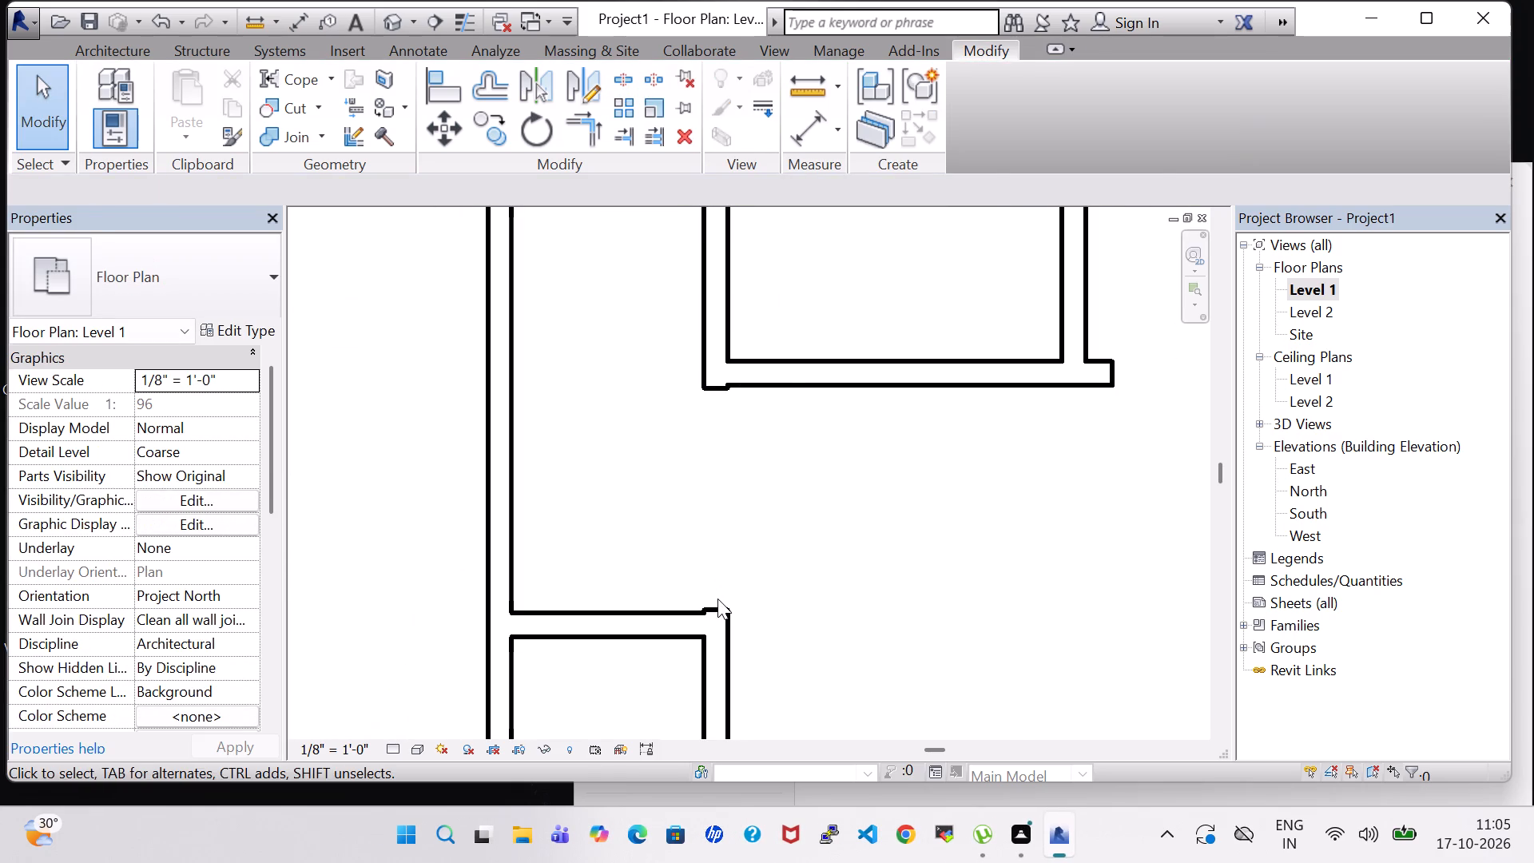
click(720, 602)
key(Down)
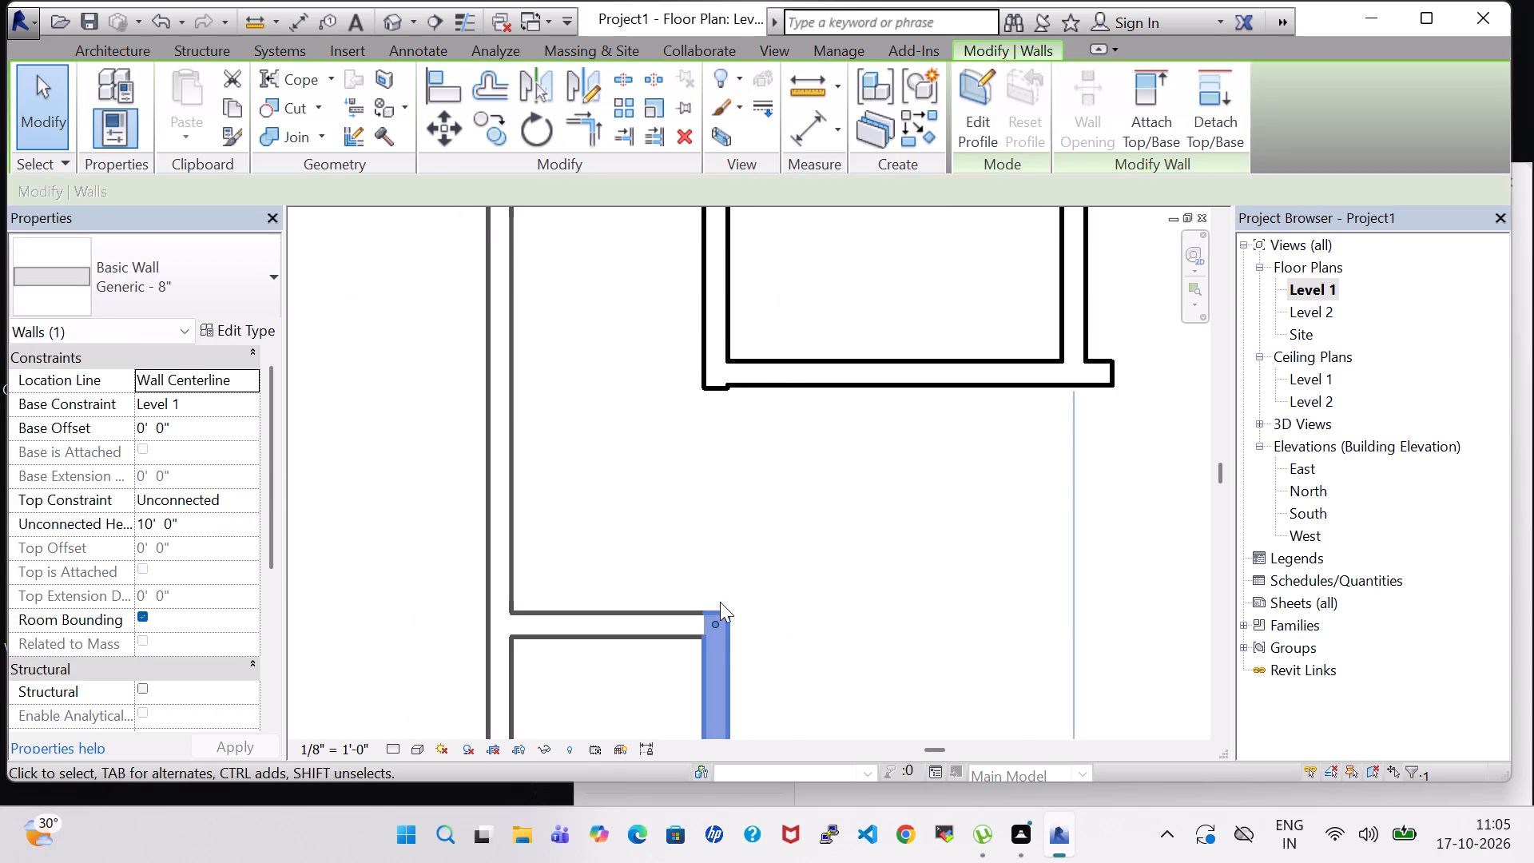
click(419, 516)
scroll(429, 516, down, 7)
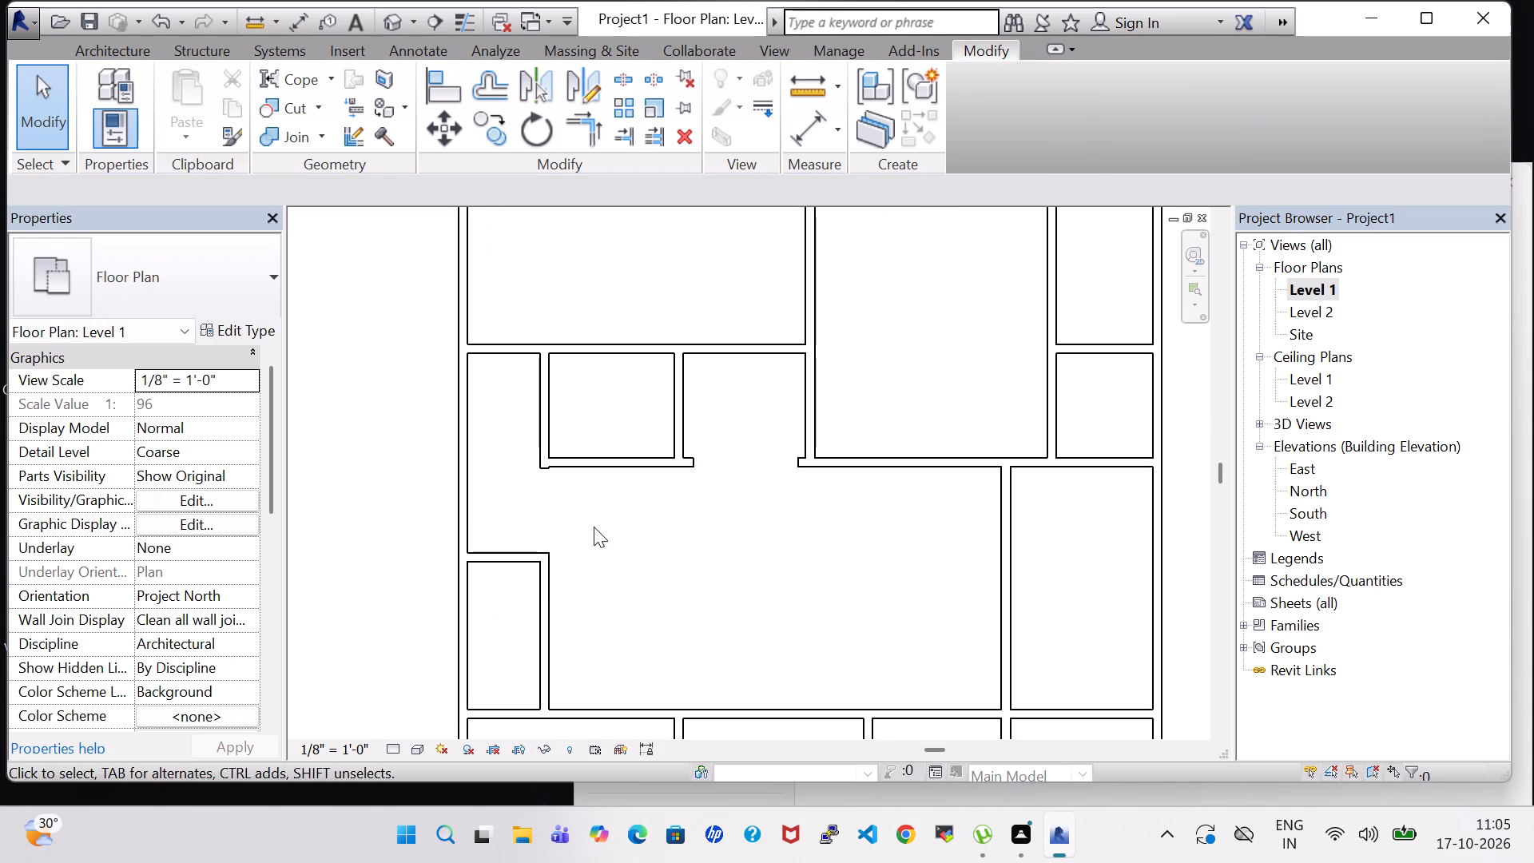
Nudge the vertical wall of the northwest small room slightly north so its south end lines up with the adjoining horizontal partition.
scroll(588, 527, up, 3)
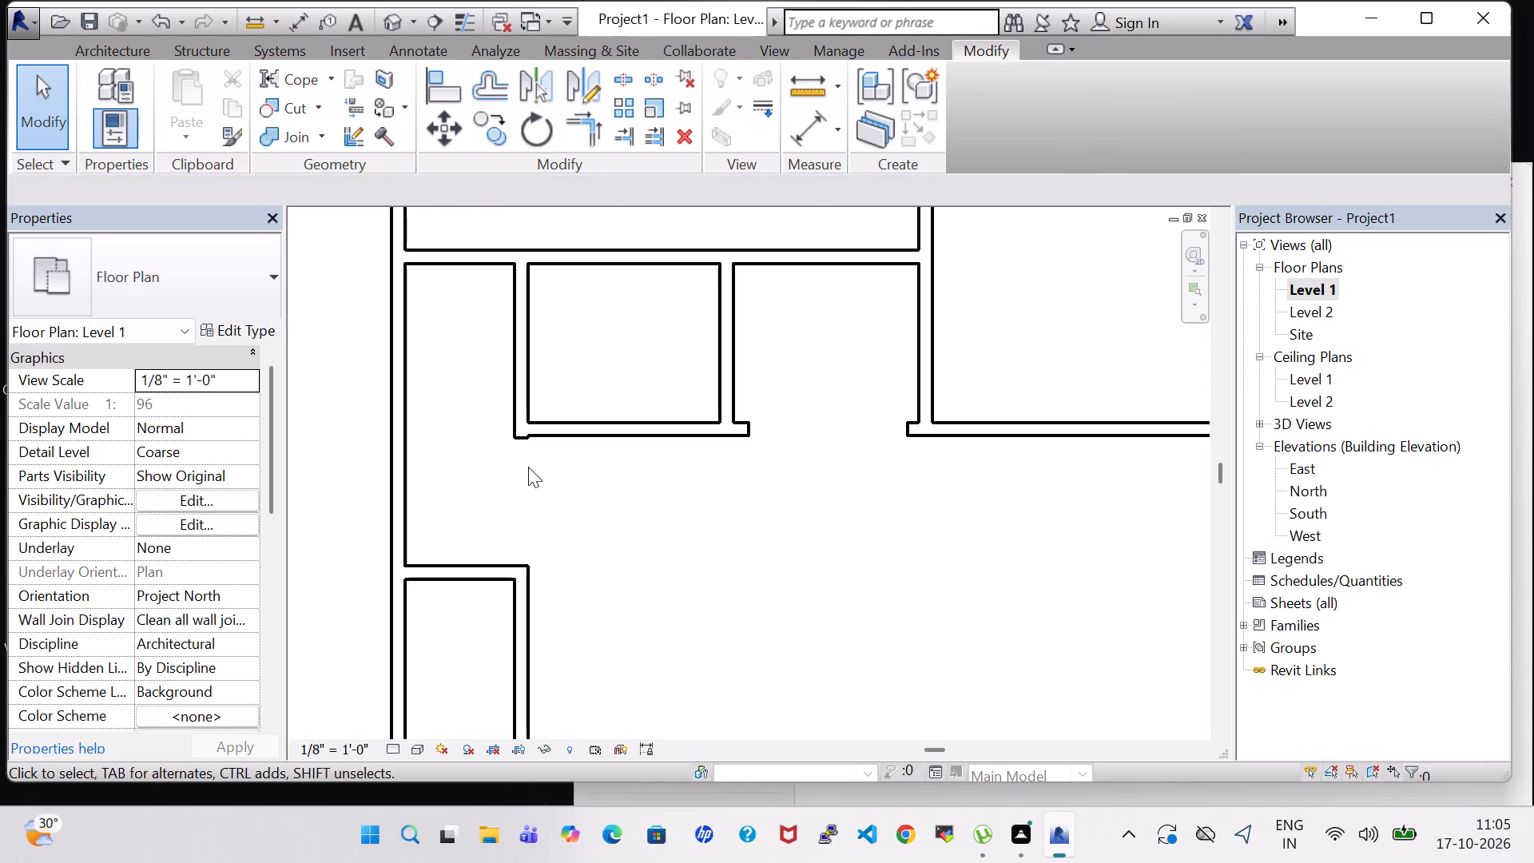
click(515, 443)
key(Up)
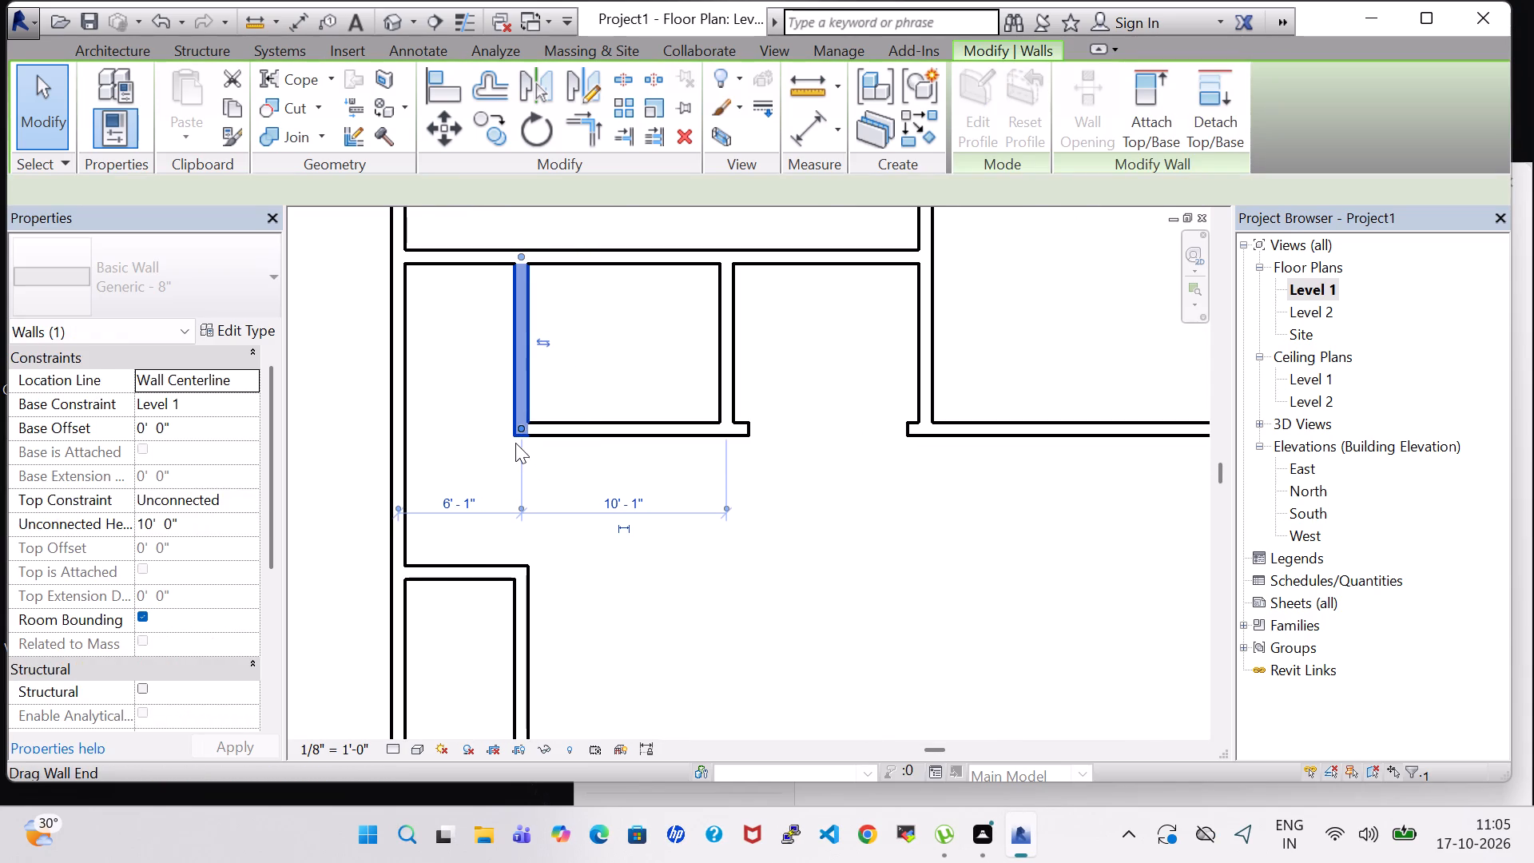
click(352, 455)
scroll(776, 583, down, 3)
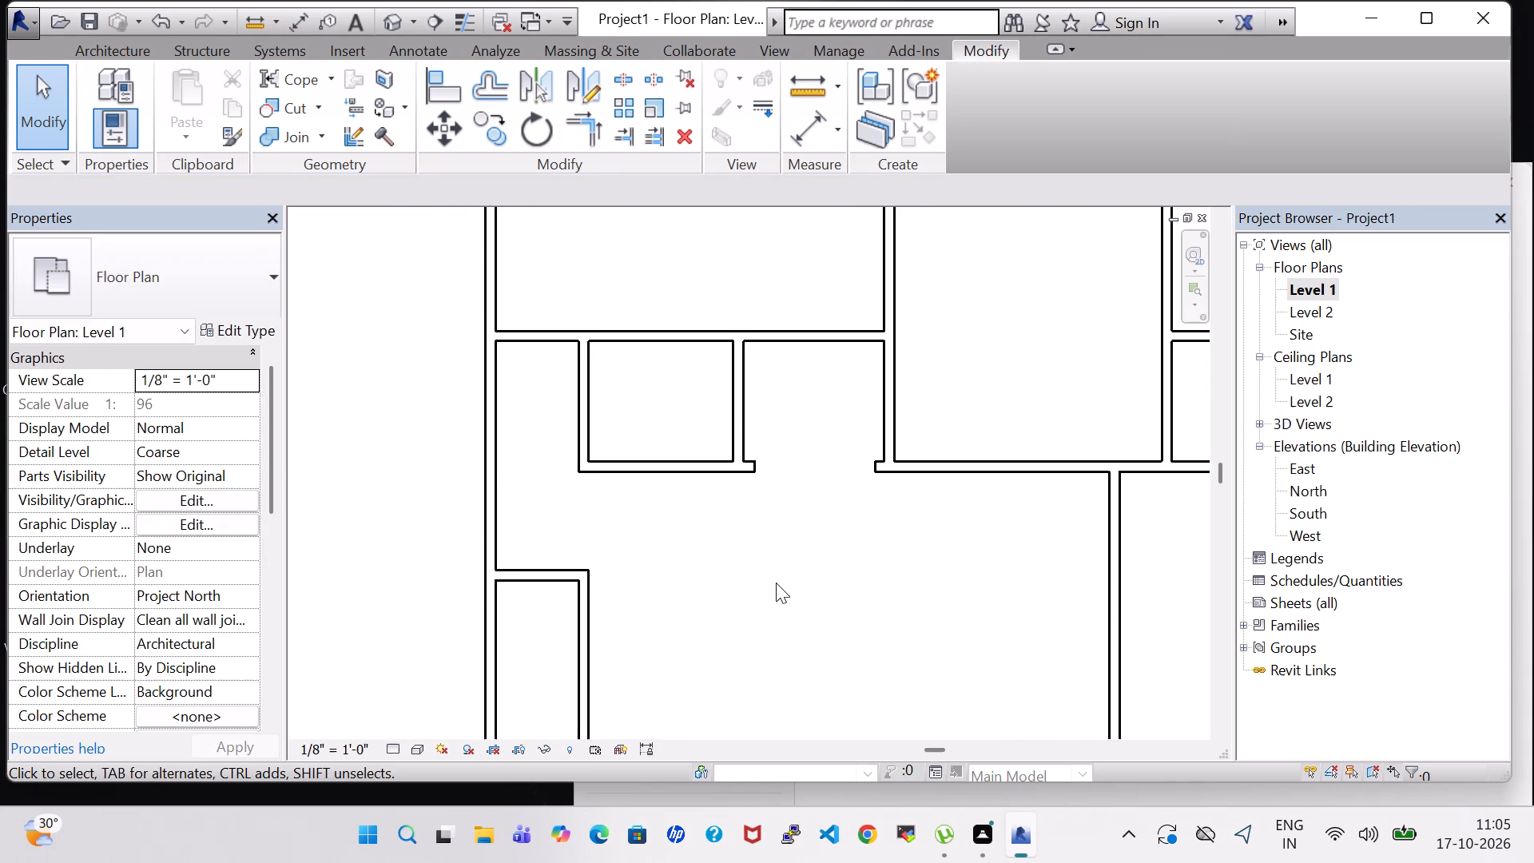
Split the west exterior wall near the south face of the northwest room's partition and near the north face of the small southwest room's partition.
scroll(770, 583, down, 1)
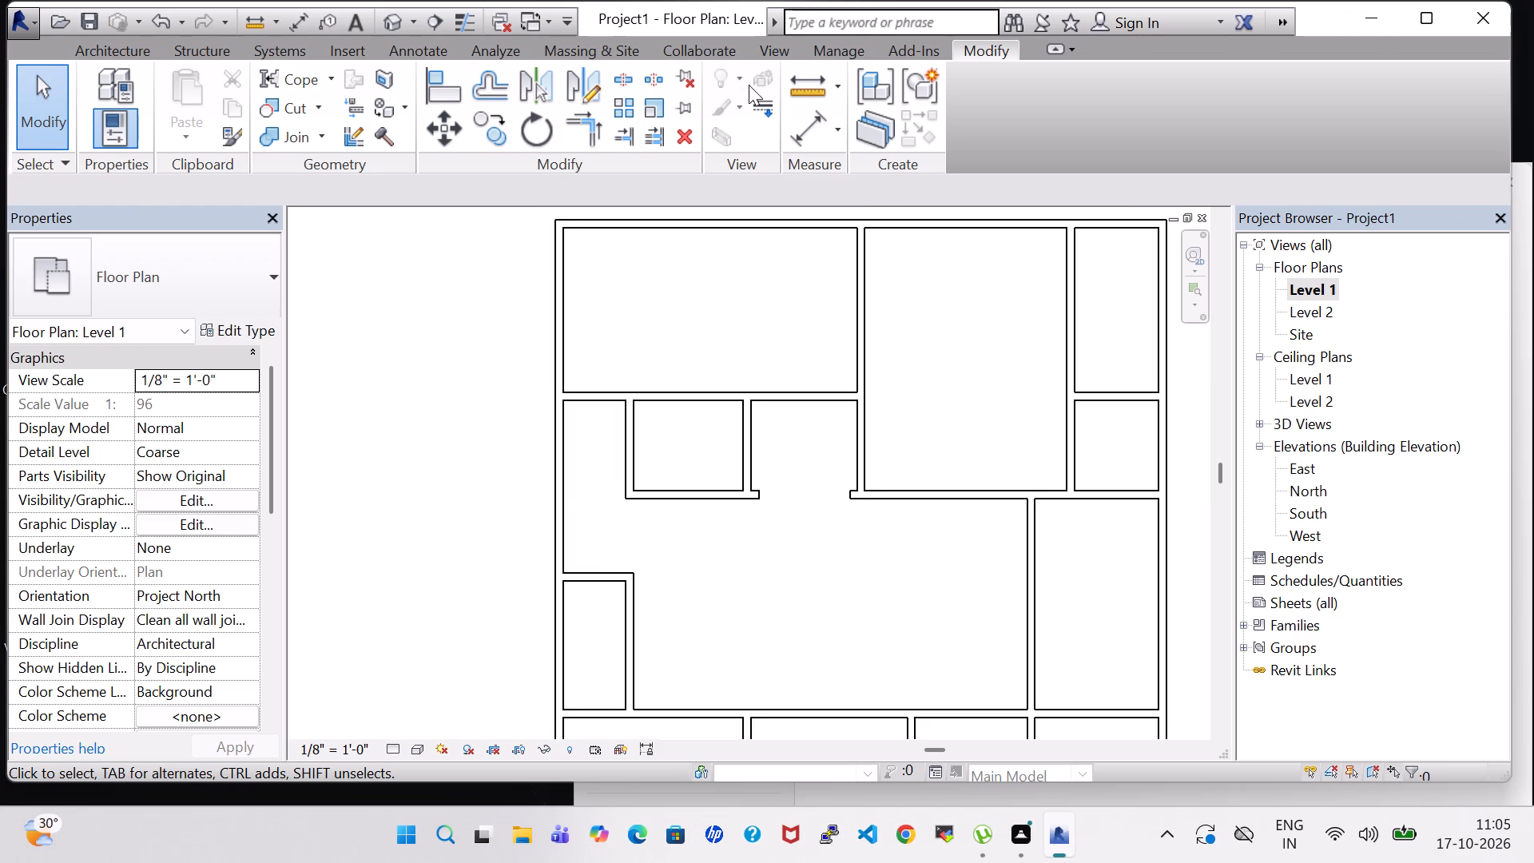
click(626, 76)
scroll(546, 482, up, 5)
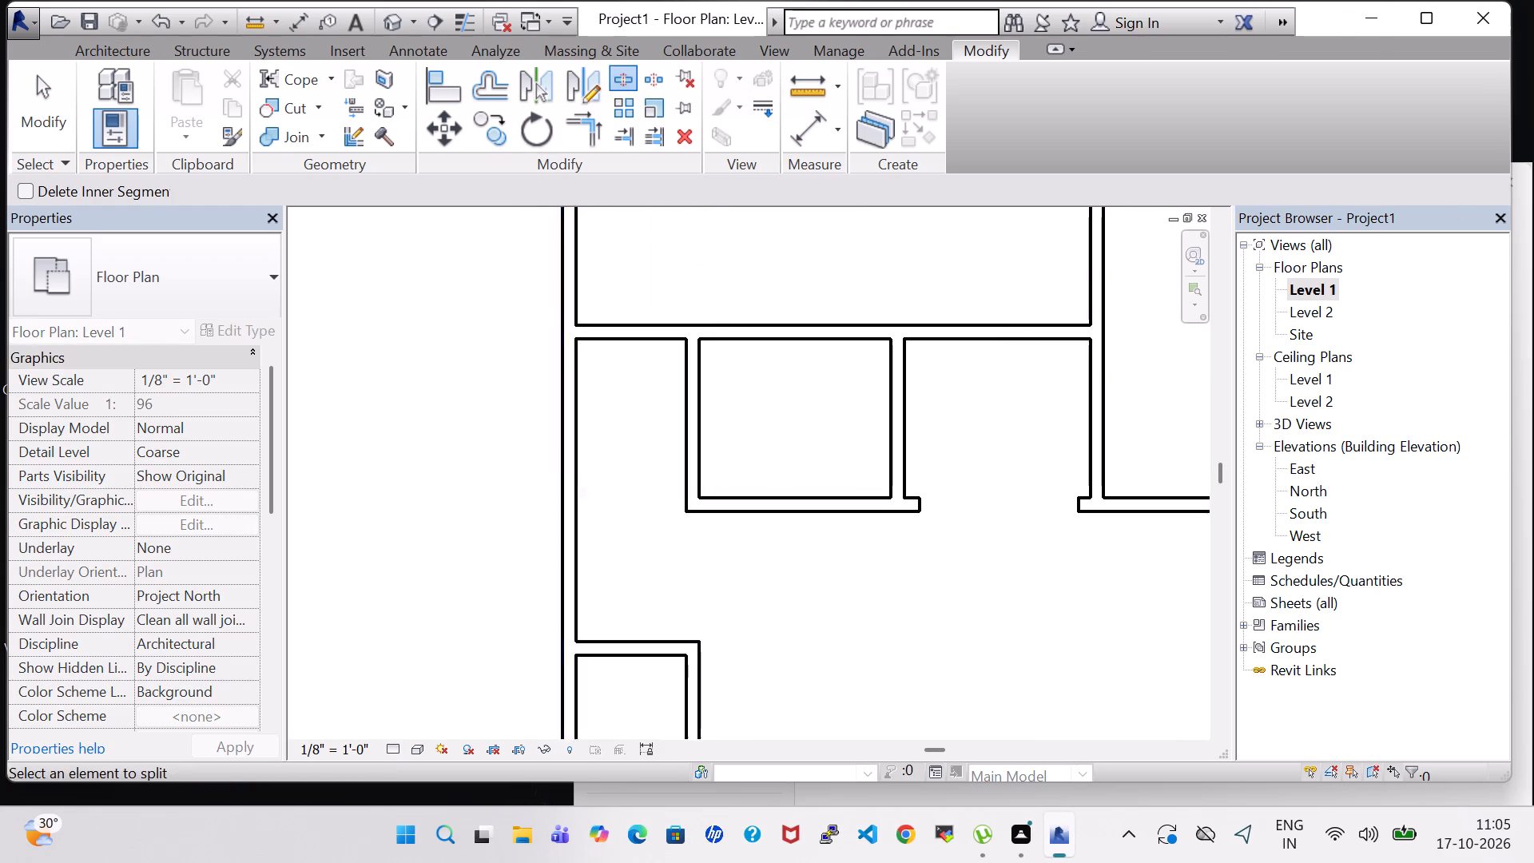
scroll(546, 478, up, 1)
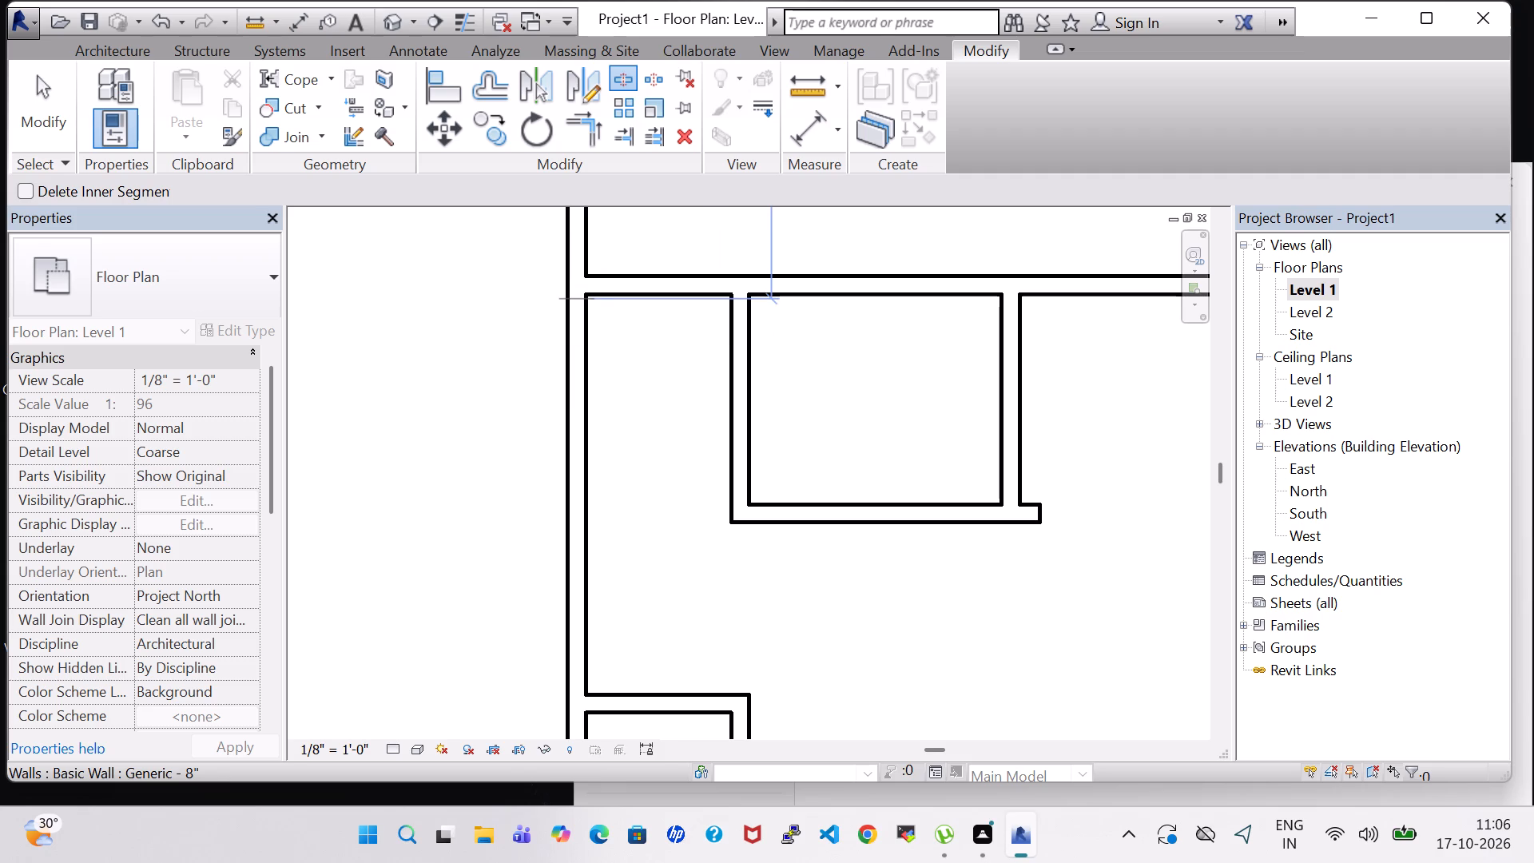
click(571, 298)
middle_drag(577, 637, 579, 475)
scroll(595, 517, up, 3)
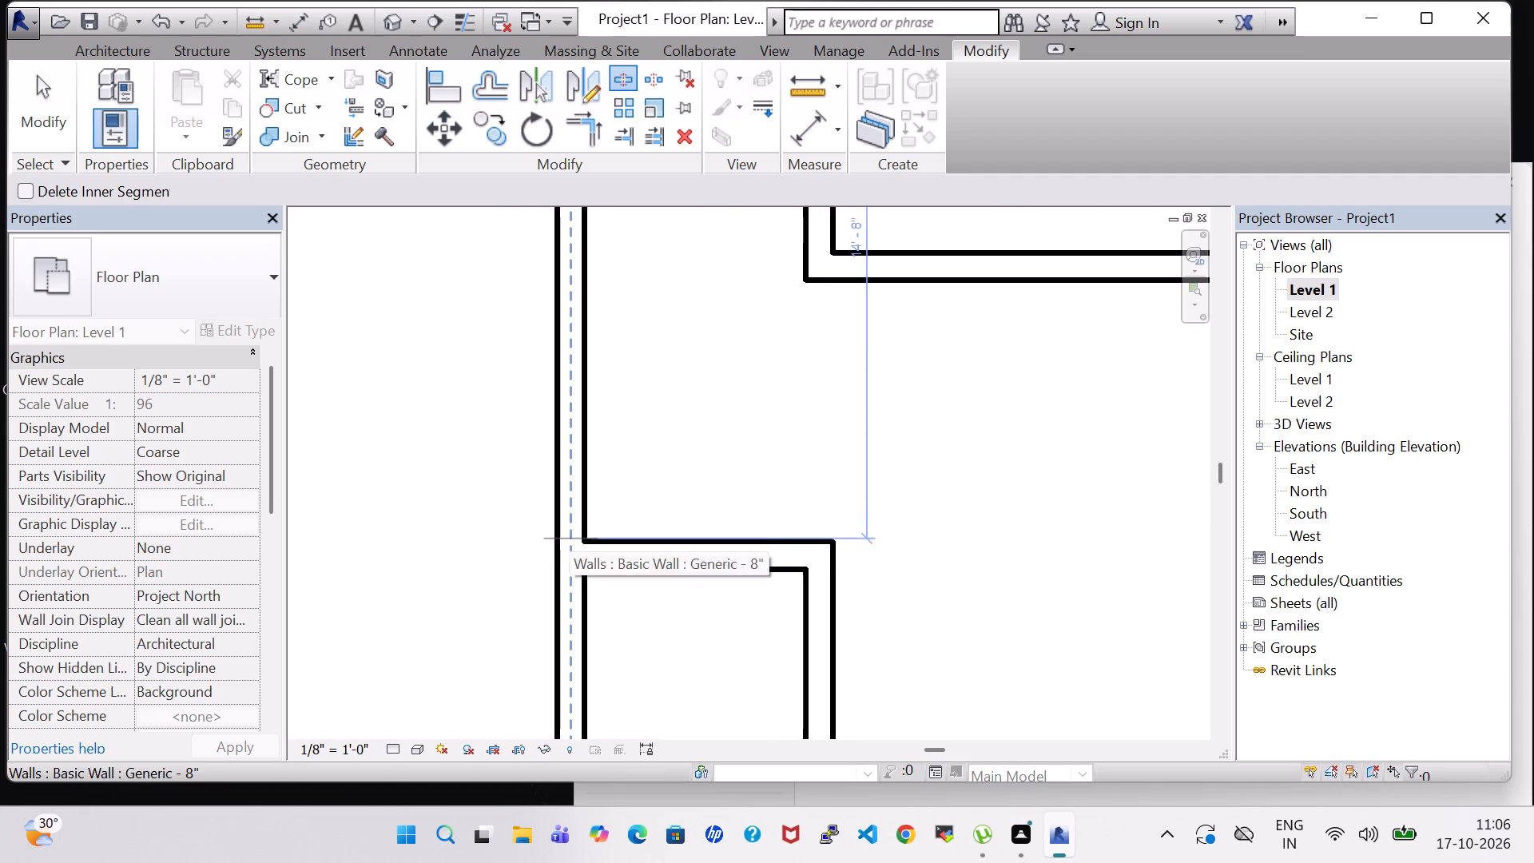
click(569, 537)
key(Escape)
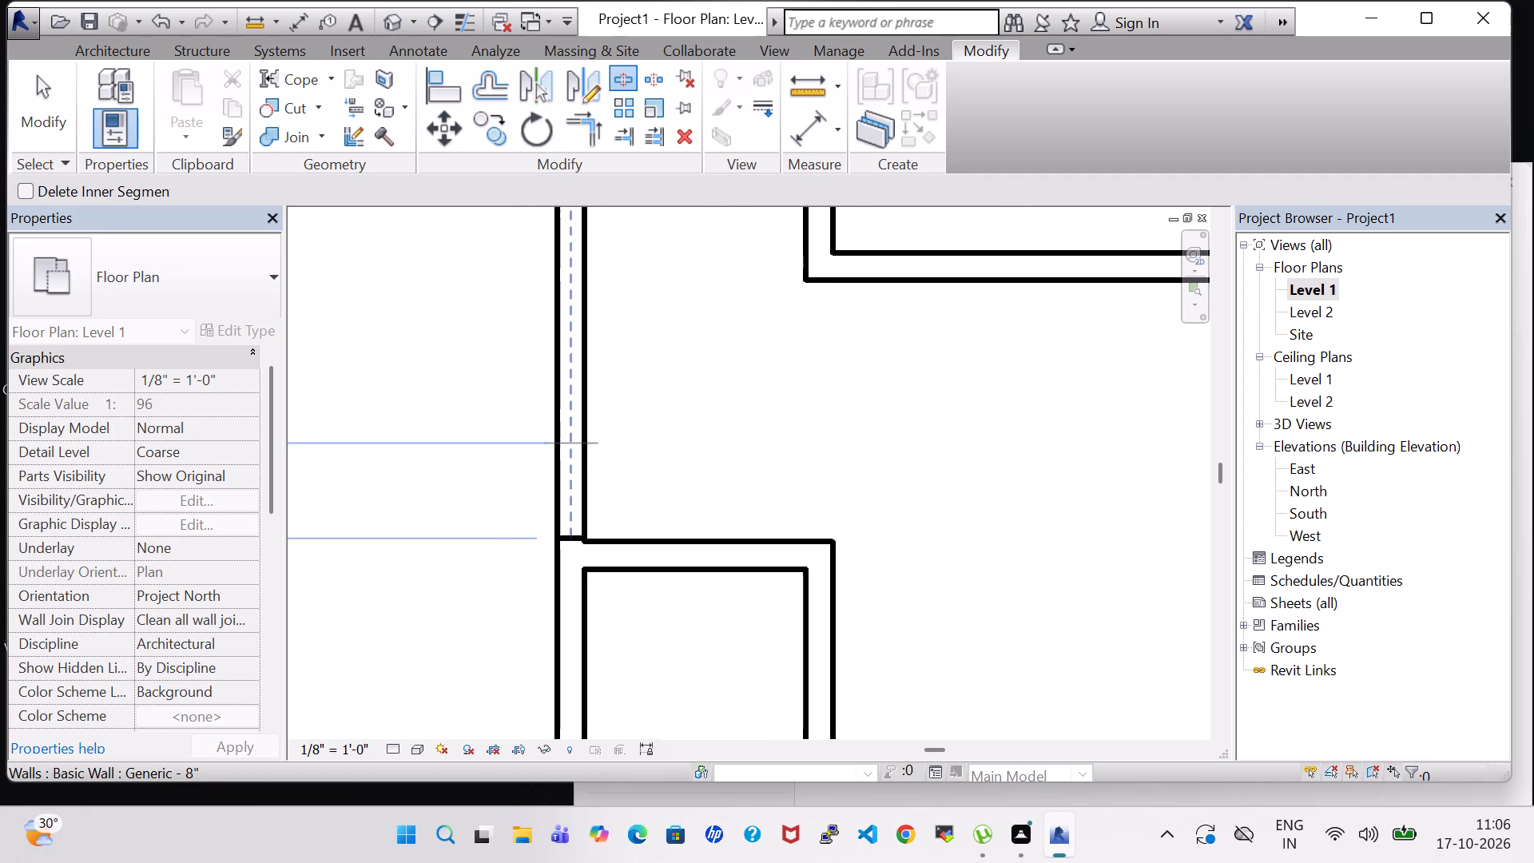
key(Escape)
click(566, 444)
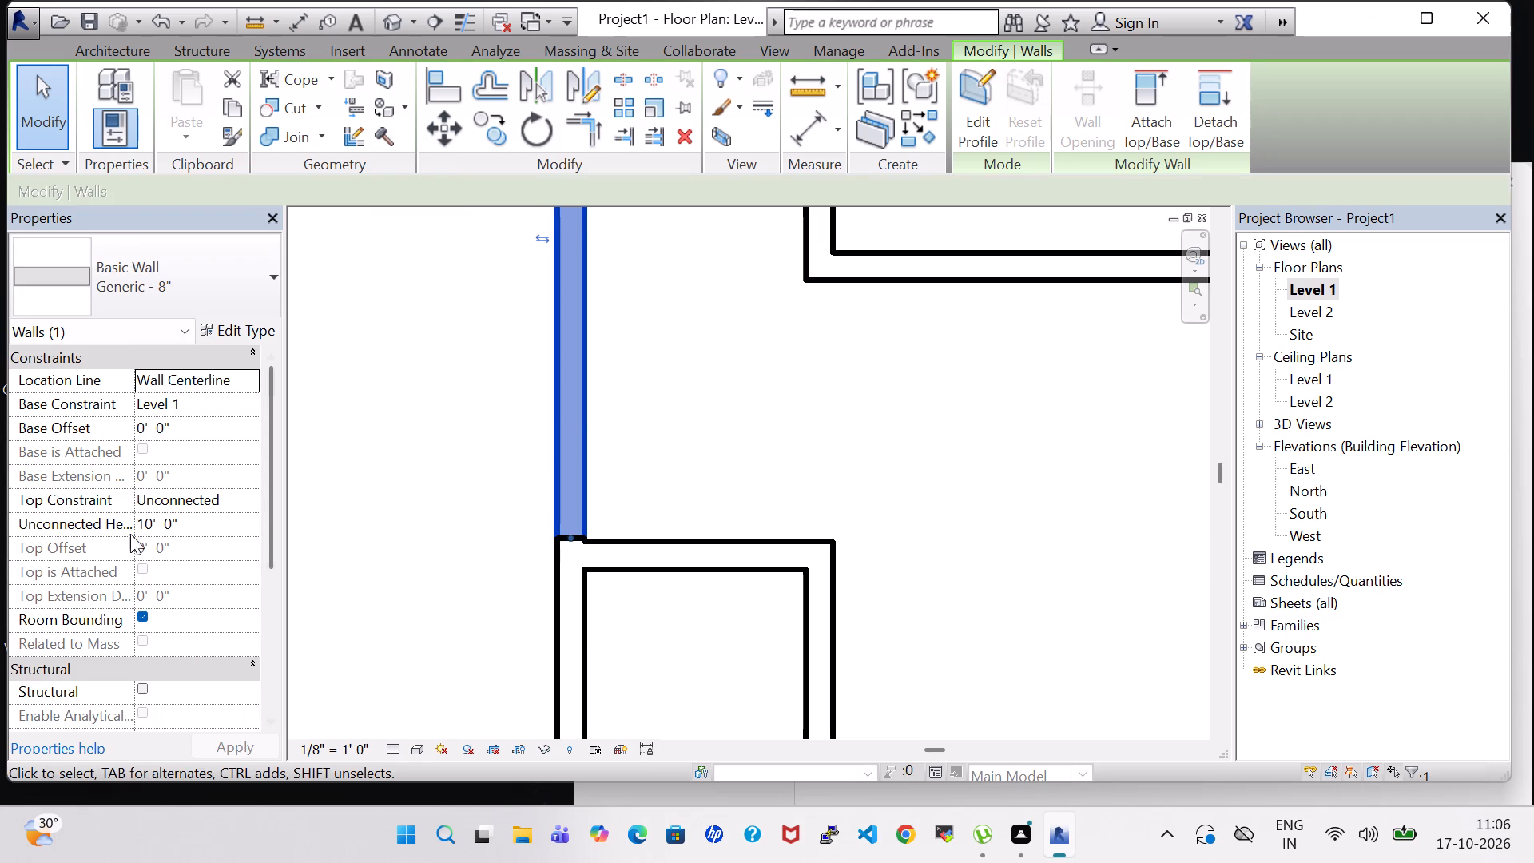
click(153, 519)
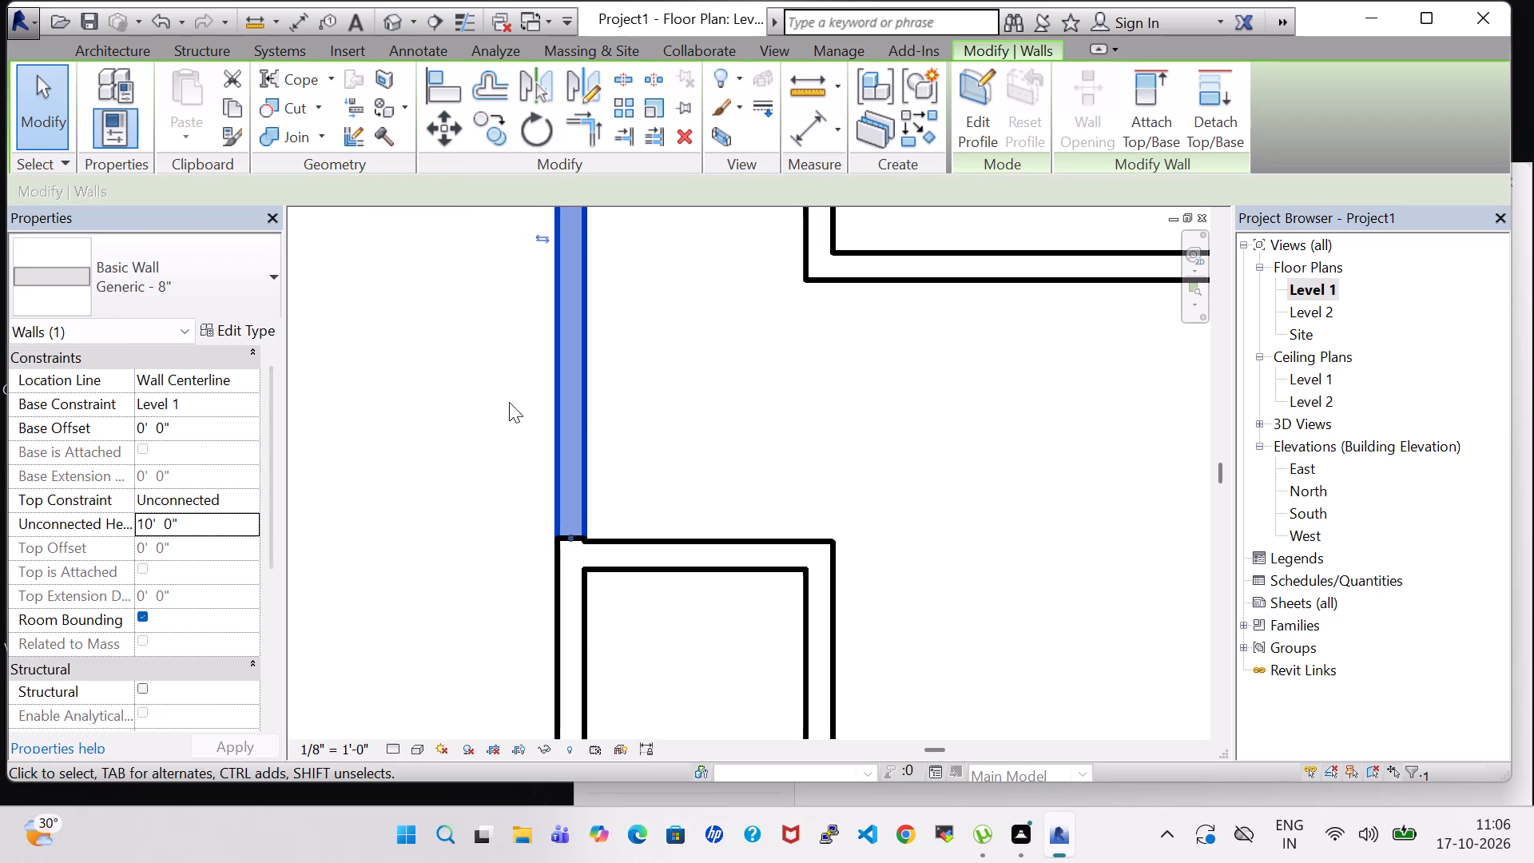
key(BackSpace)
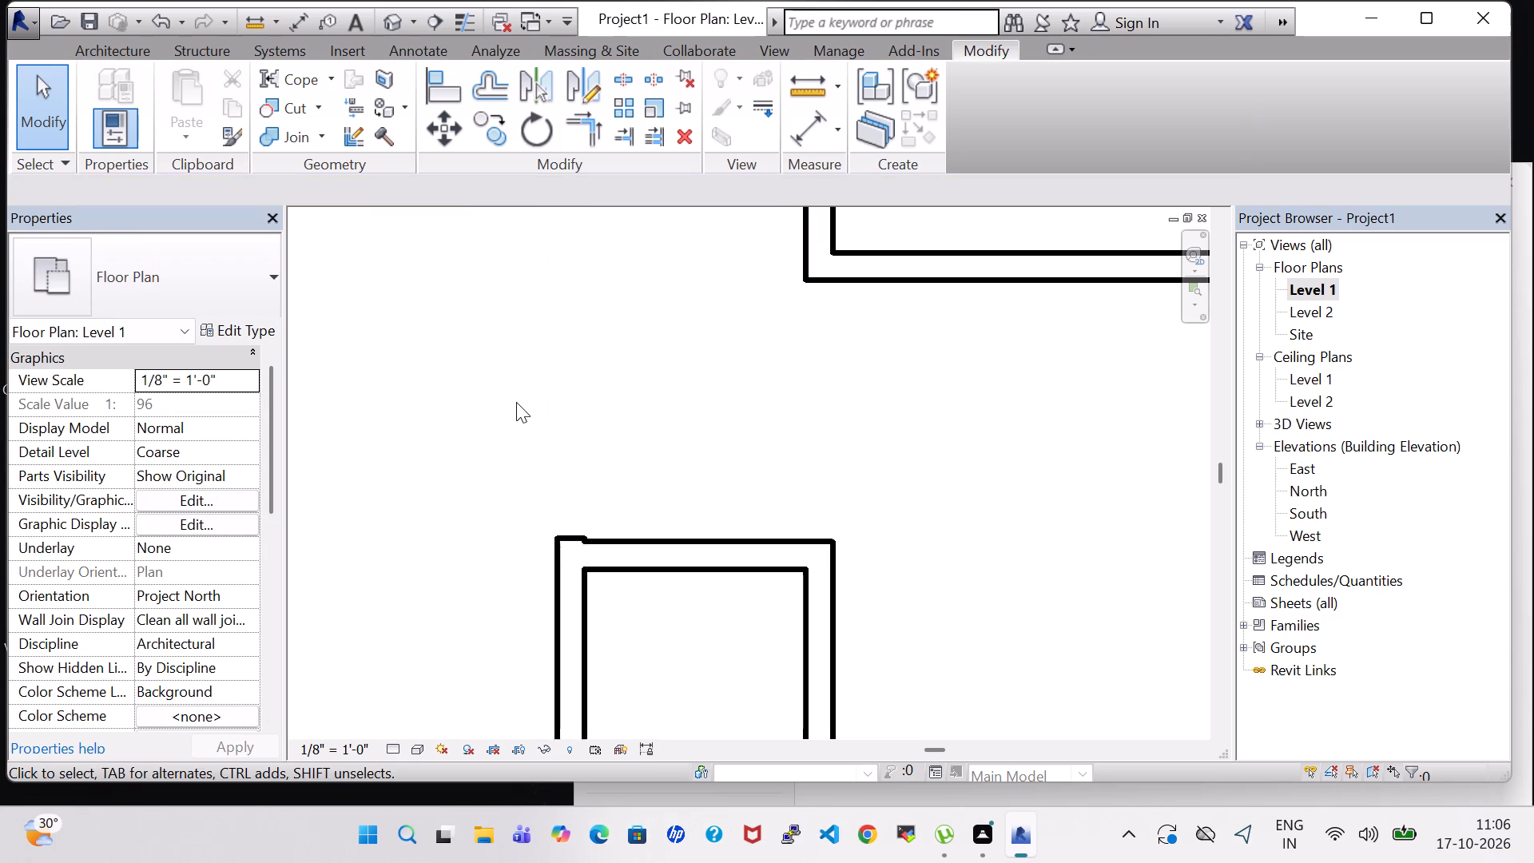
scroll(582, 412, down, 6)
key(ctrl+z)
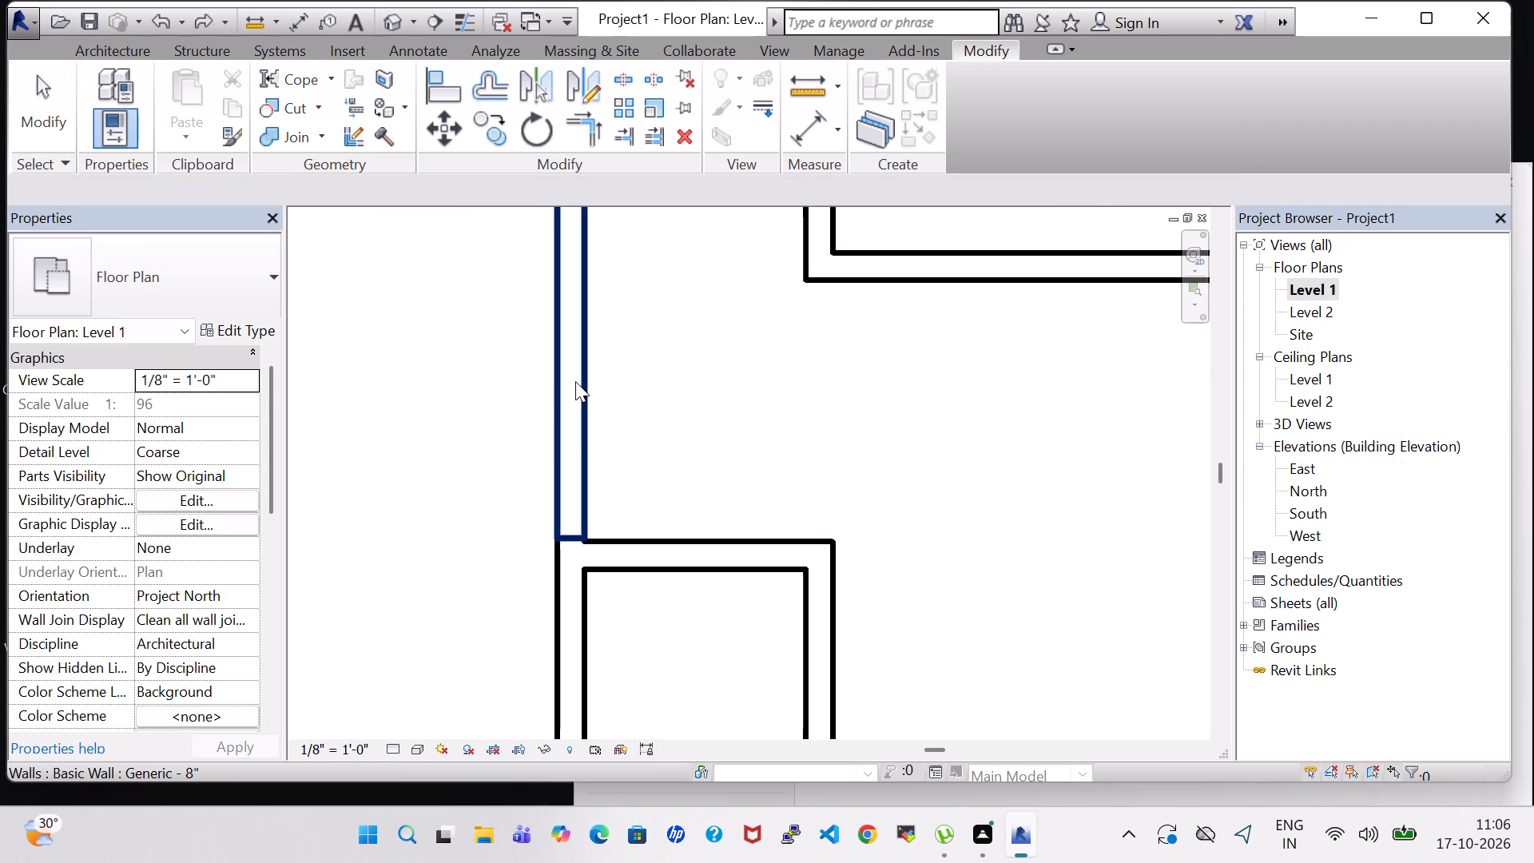
Set the unconnected height of the west exterior wall segment between the two splits to 4' 0".
click(575, 381)
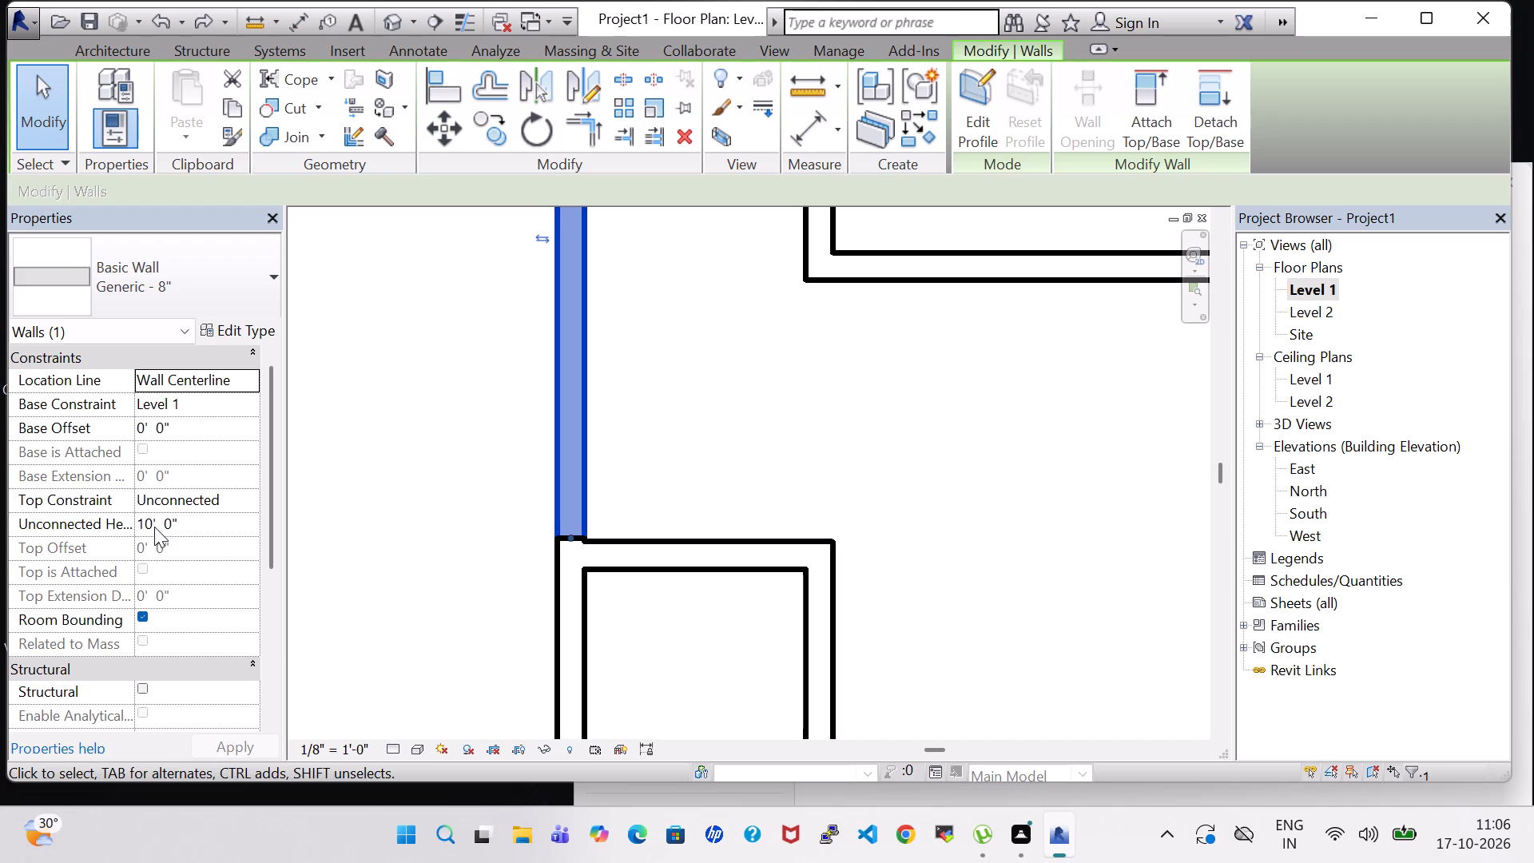
click(154, 527)
key(BackSpace)
key(BackSpace)
key(4)
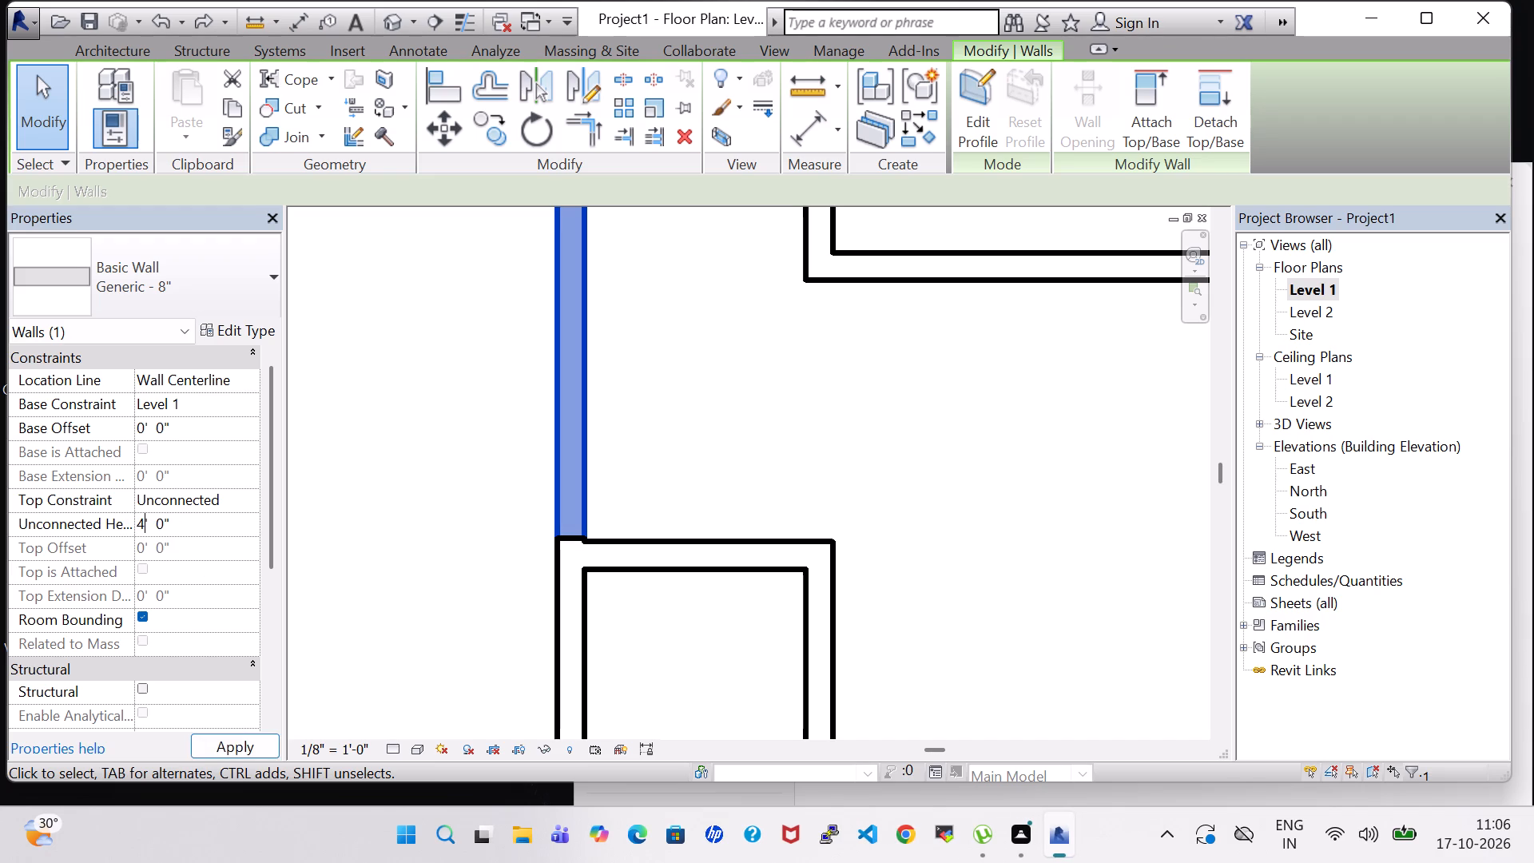
key(Return)
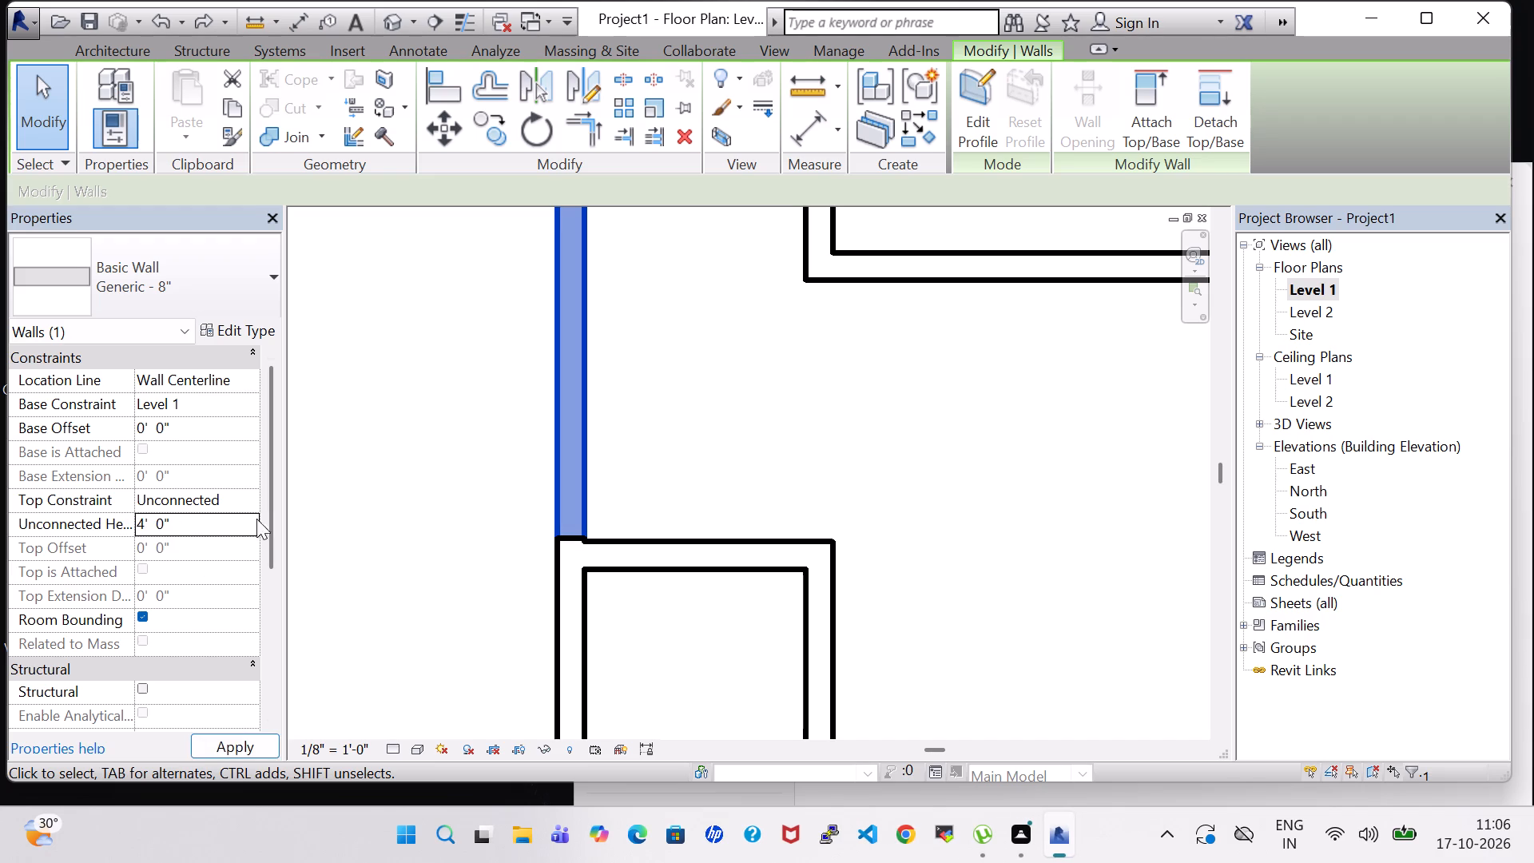
click(981, 572)
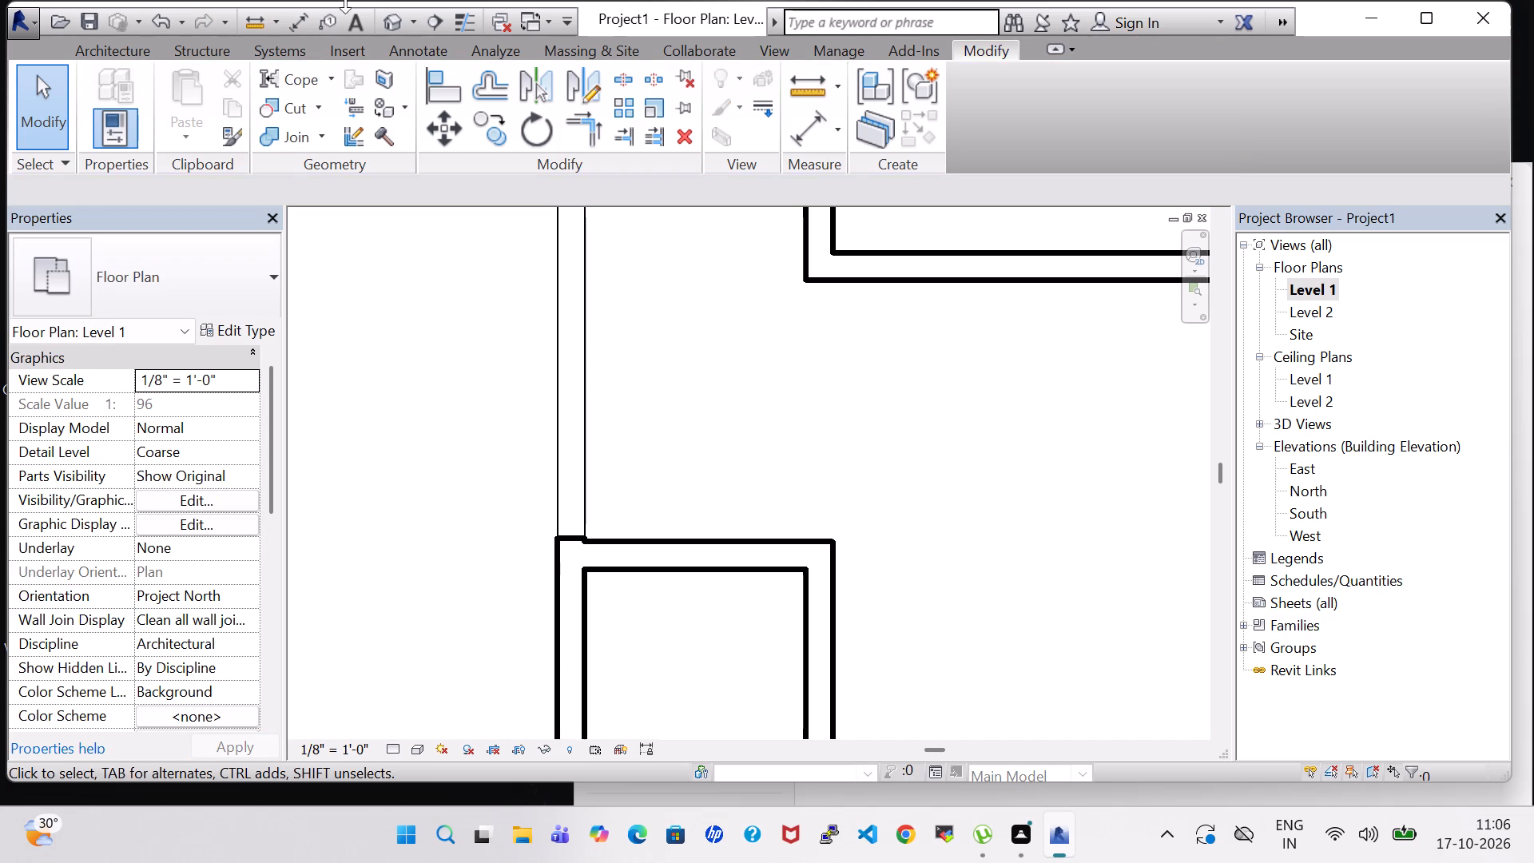
Examine the low west wall segment and the wall openings from all sides in the 3D view.
click(387, 22)
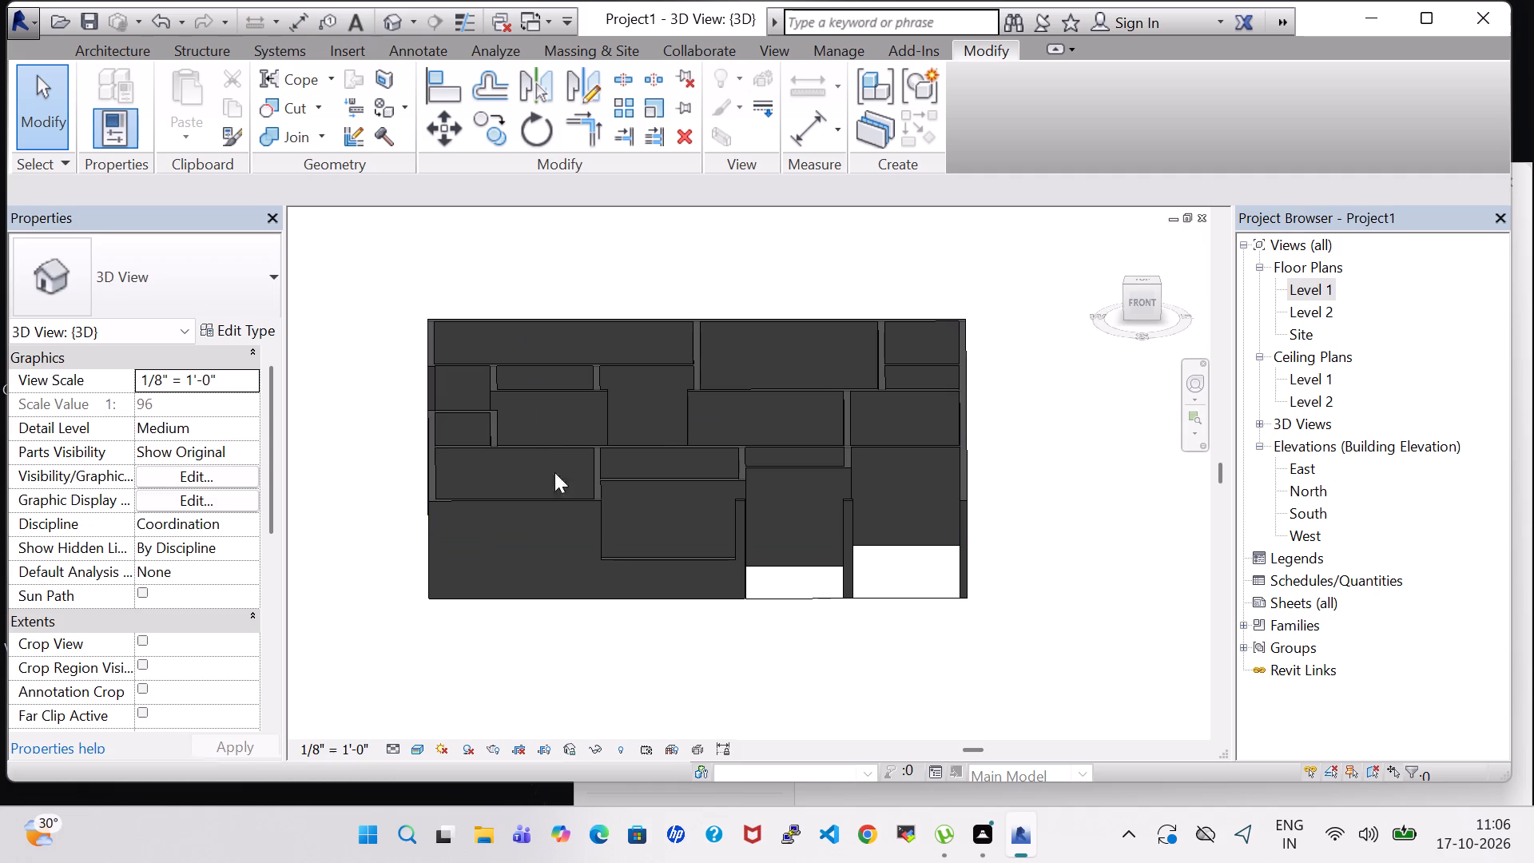
middle_drag(674, 663, 848, 658)
shift+middle_click(848, 658)
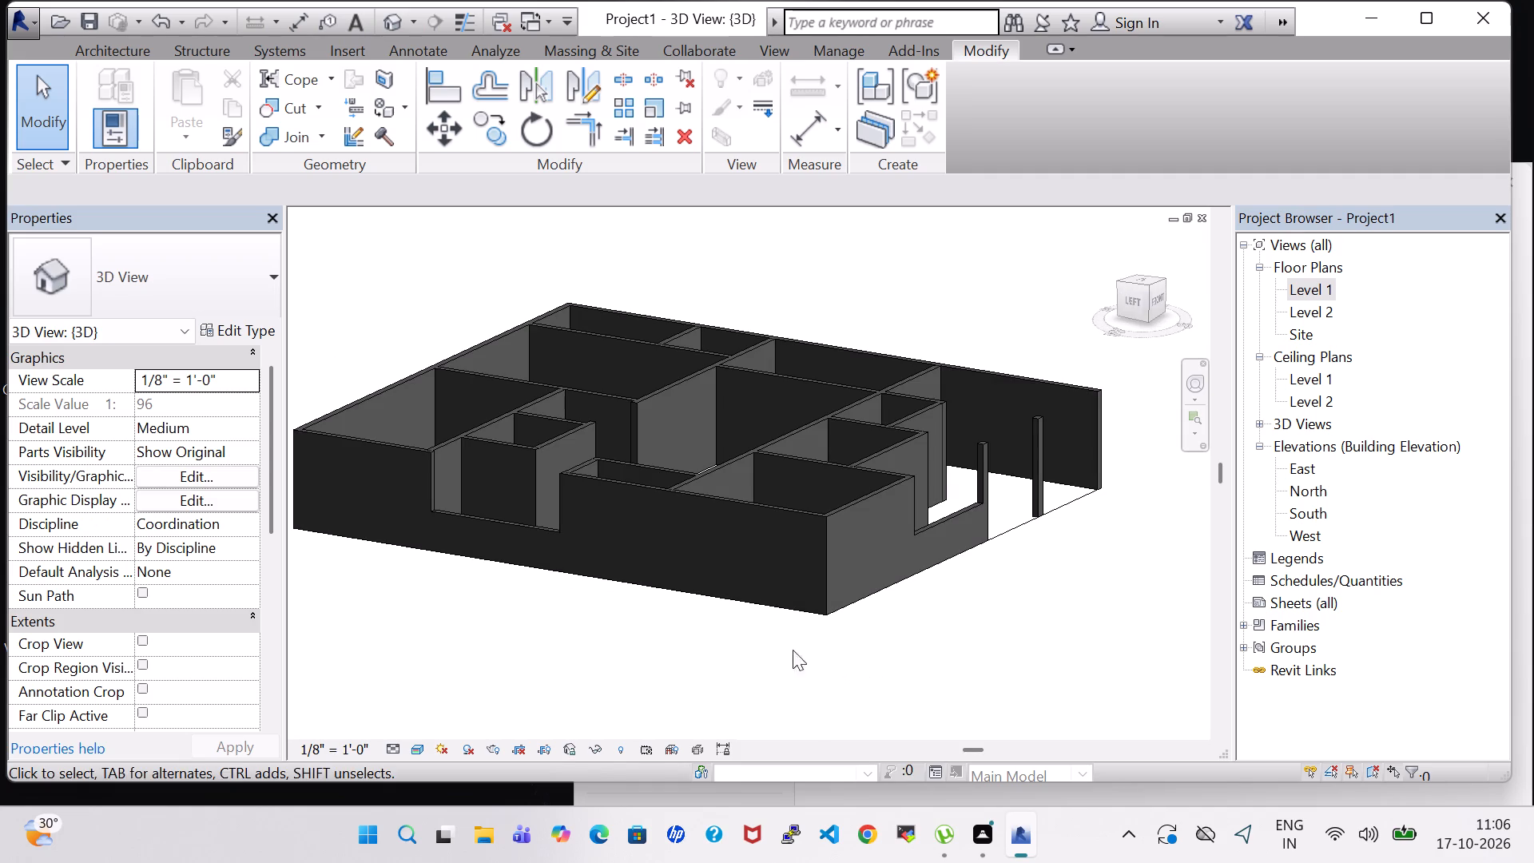
shift+middle_drag(585, 644, 672, 656)
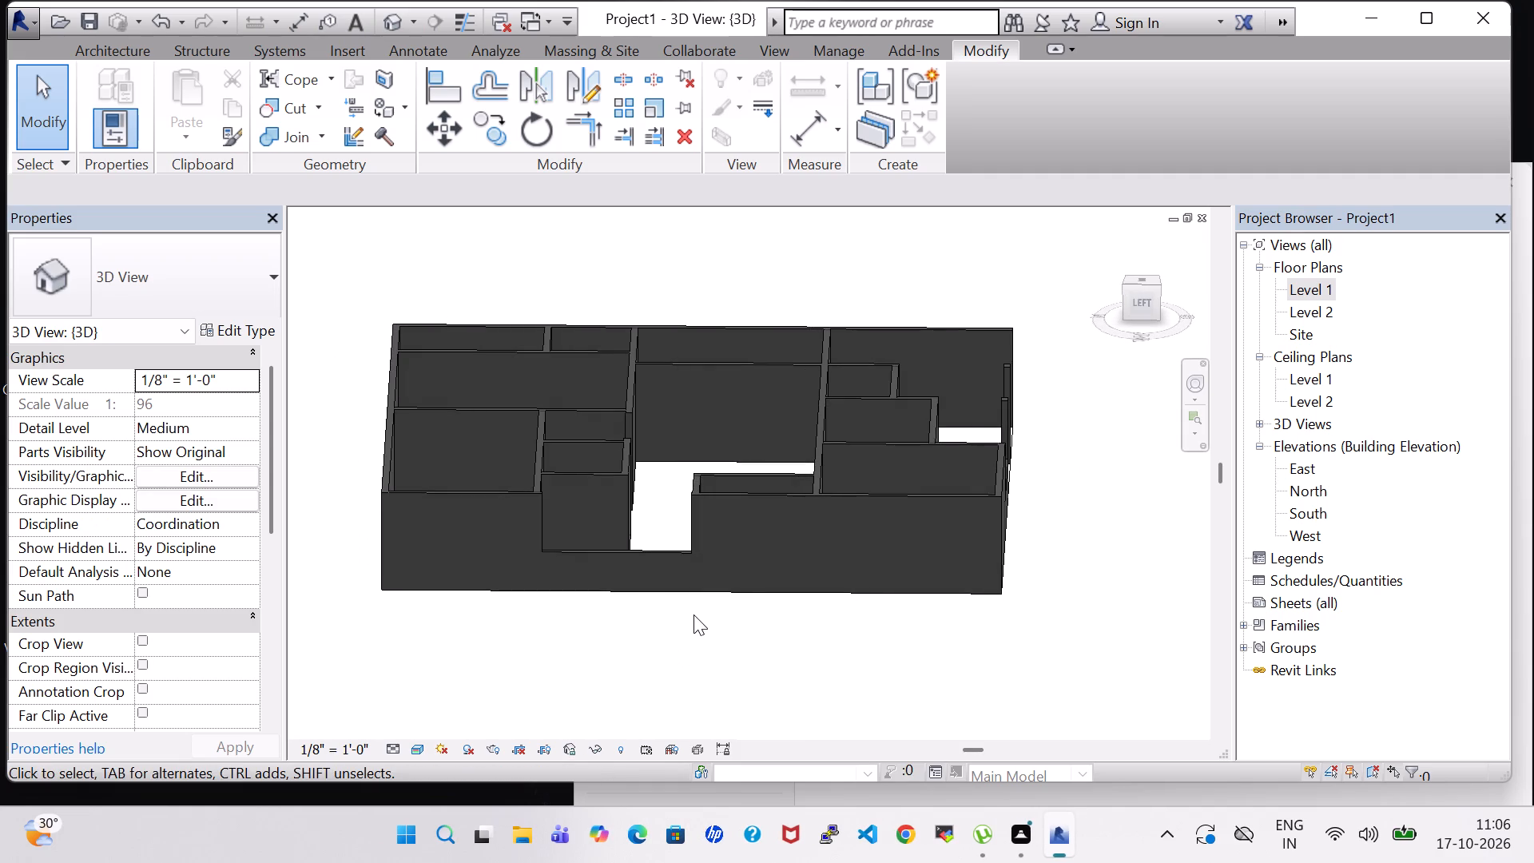
shift+middle_drag(604, 610, 773, 622)
shift+middle_drag(513, 683, 633, 690)
shift+middle_drag(626, 683, 741, 664)
shift+middle_drag(576, 651, 817, 649)
shift+scroll(817, 649, down, 1)
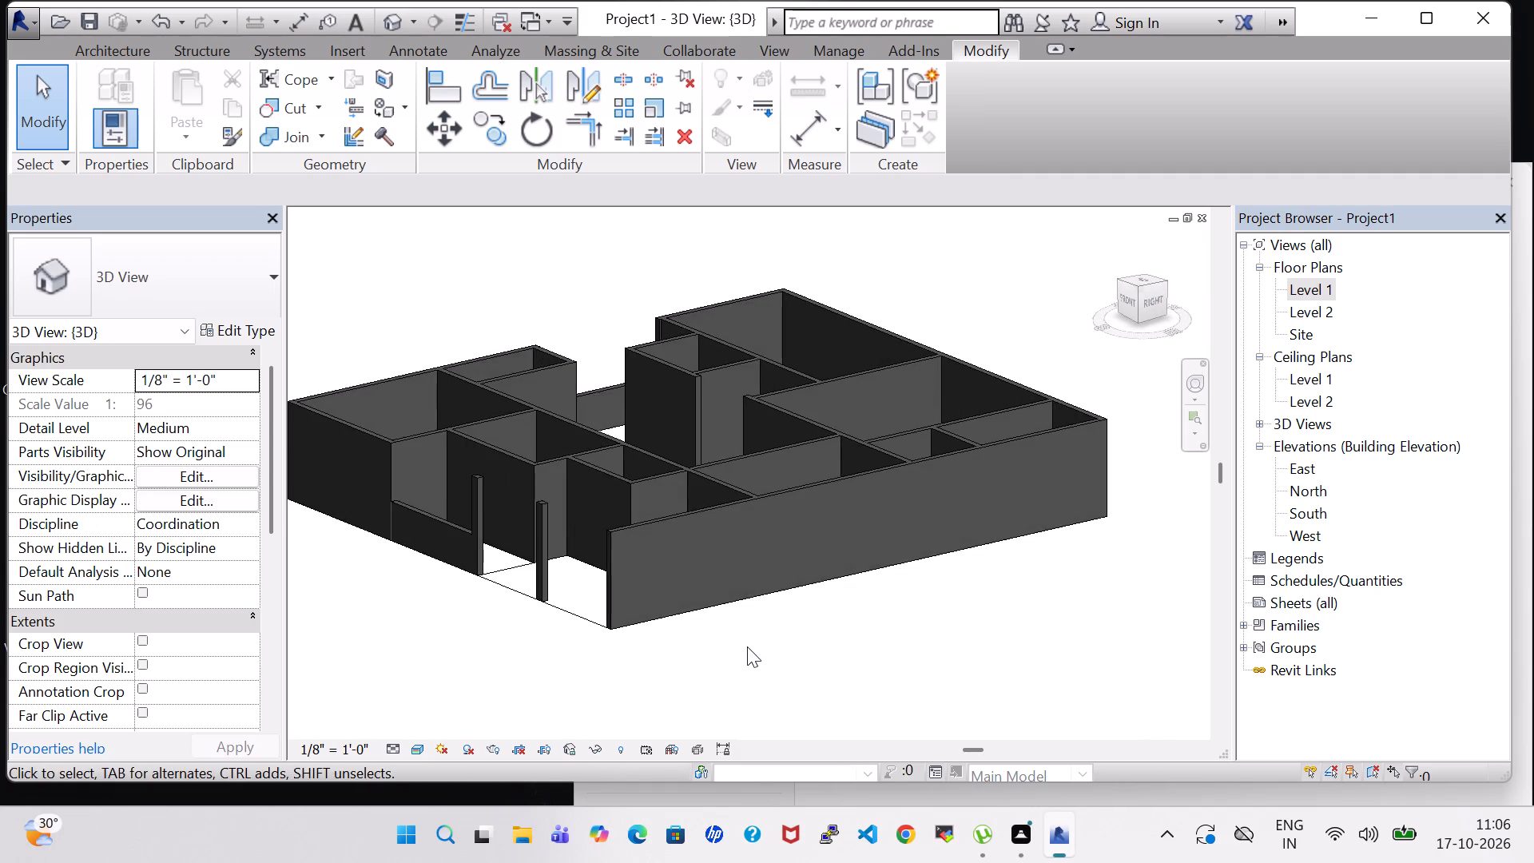
shift+middle_drag(747, 646, 822, 650)
On the Level 1 plan, split the central hall's south wall about 1'-8" east of the southwest room's east wall and near the adjacent room's east wall.
double_click(1323, 278)
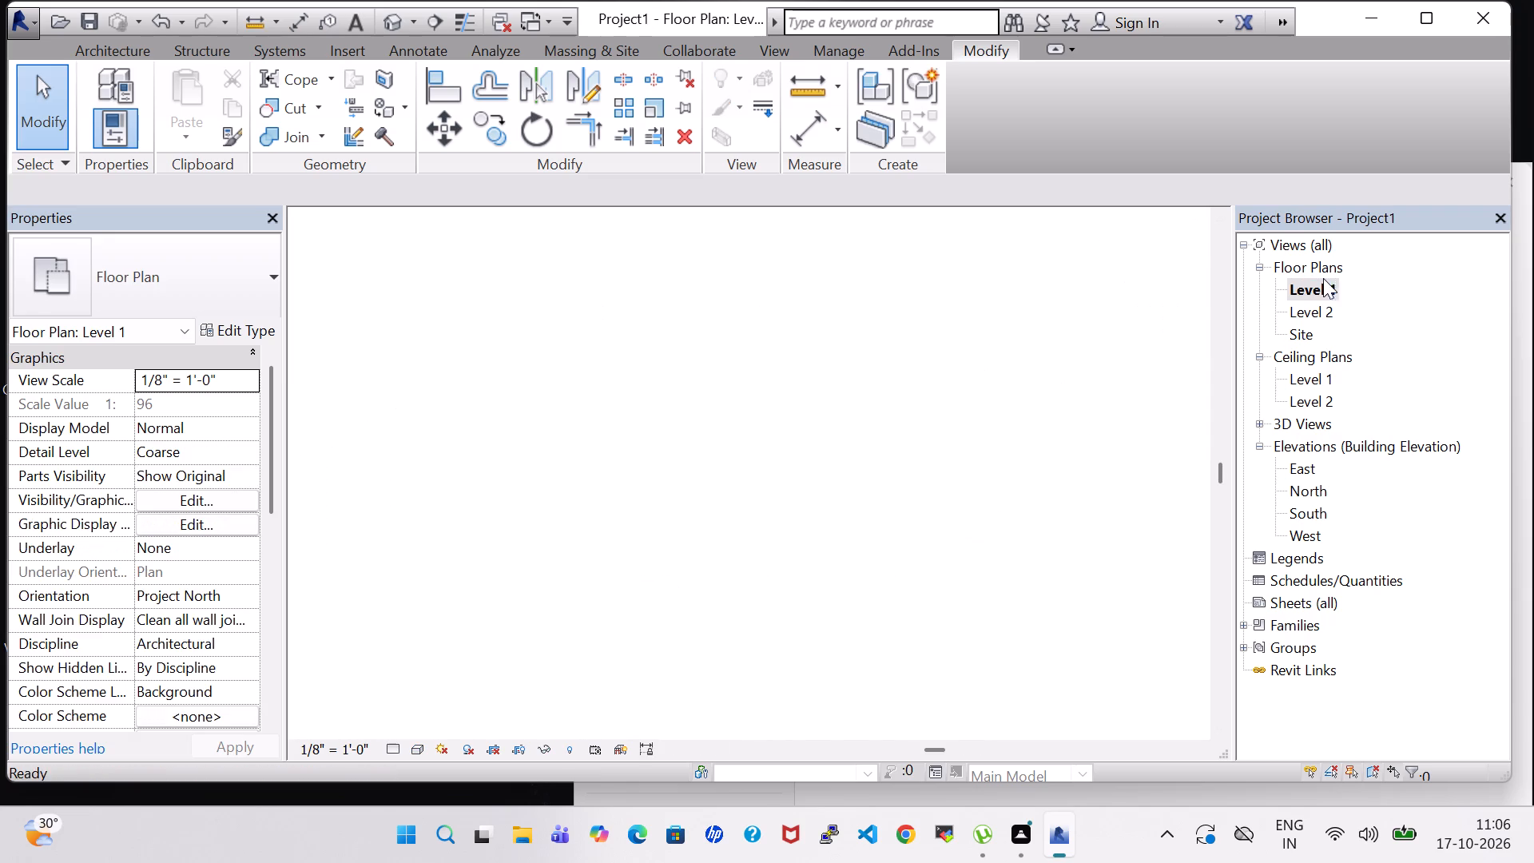
scroll(732, 135, down, 9)
middle_drag(834, 422, 653, 440)
scroll(653, 440, down, 6)
middle_drag(693, 467, 601, 472)
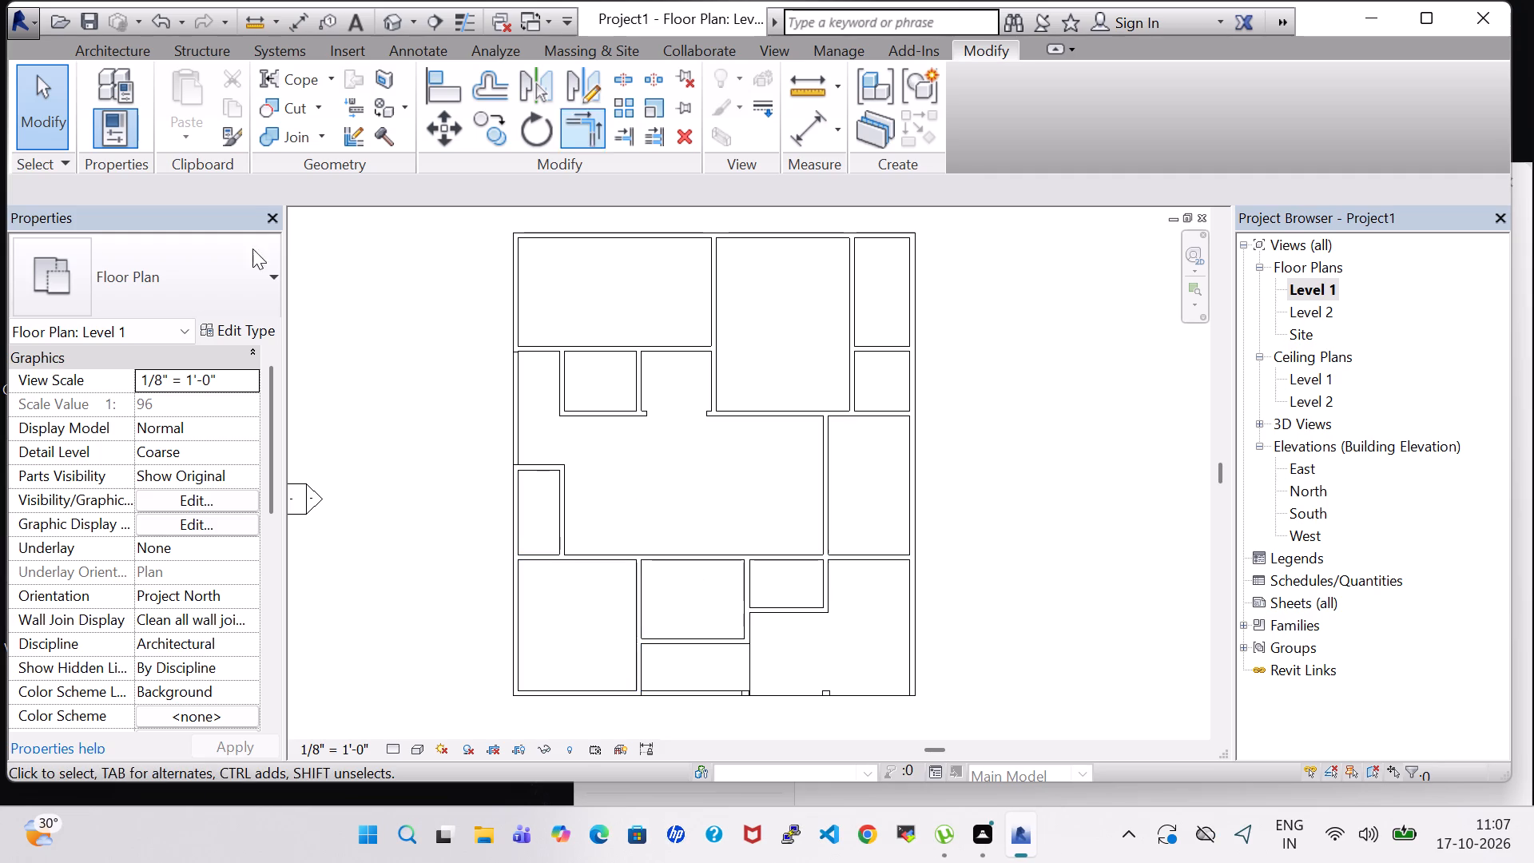
click(637, 80)
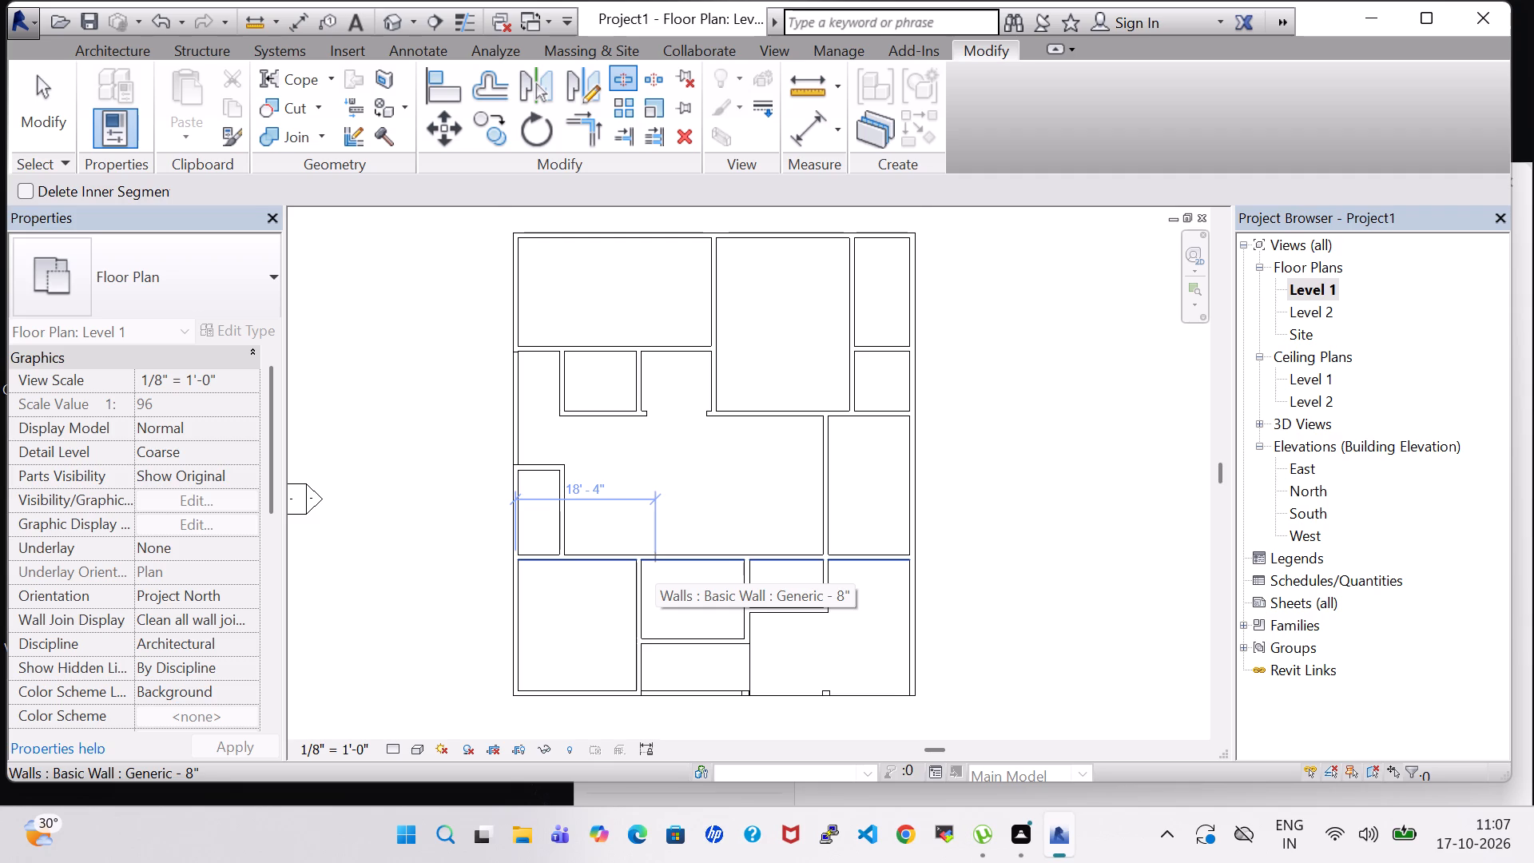
scroll(655, 569, up, 3)
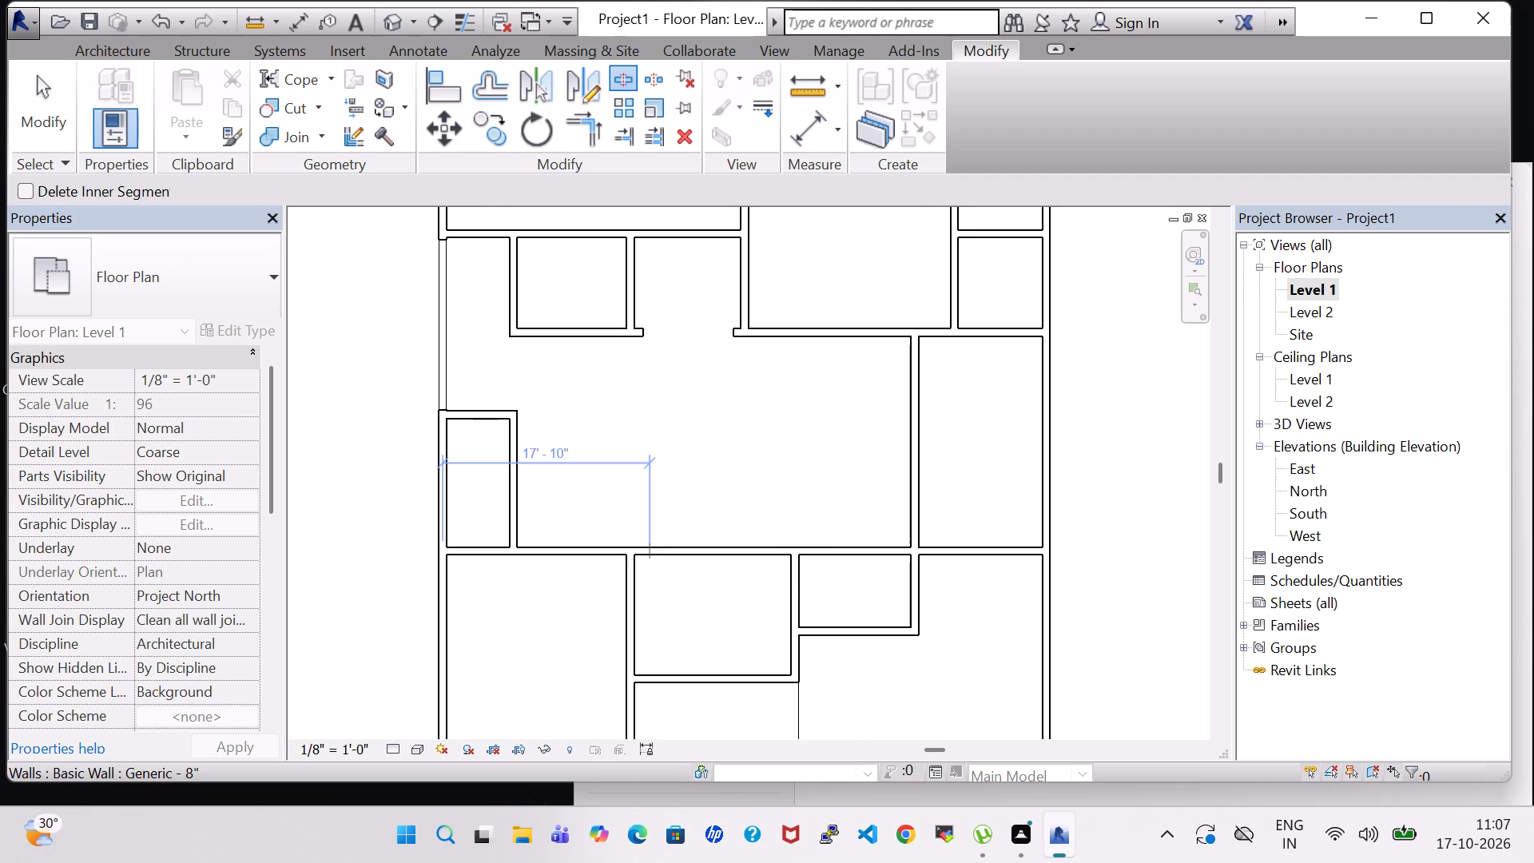
click(650, 551)
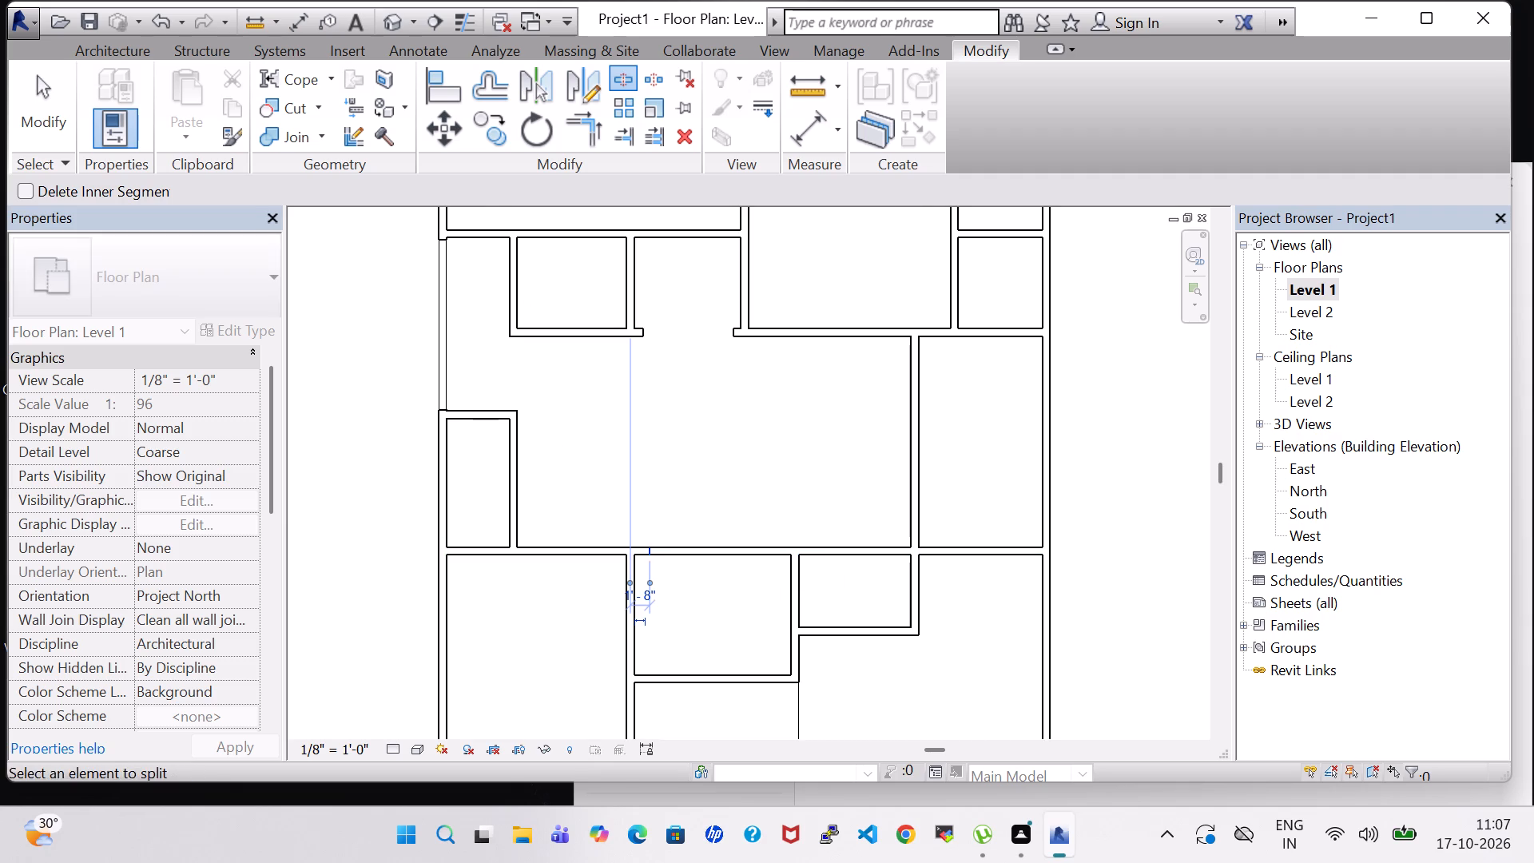
scroll(737, 558, up, 3)
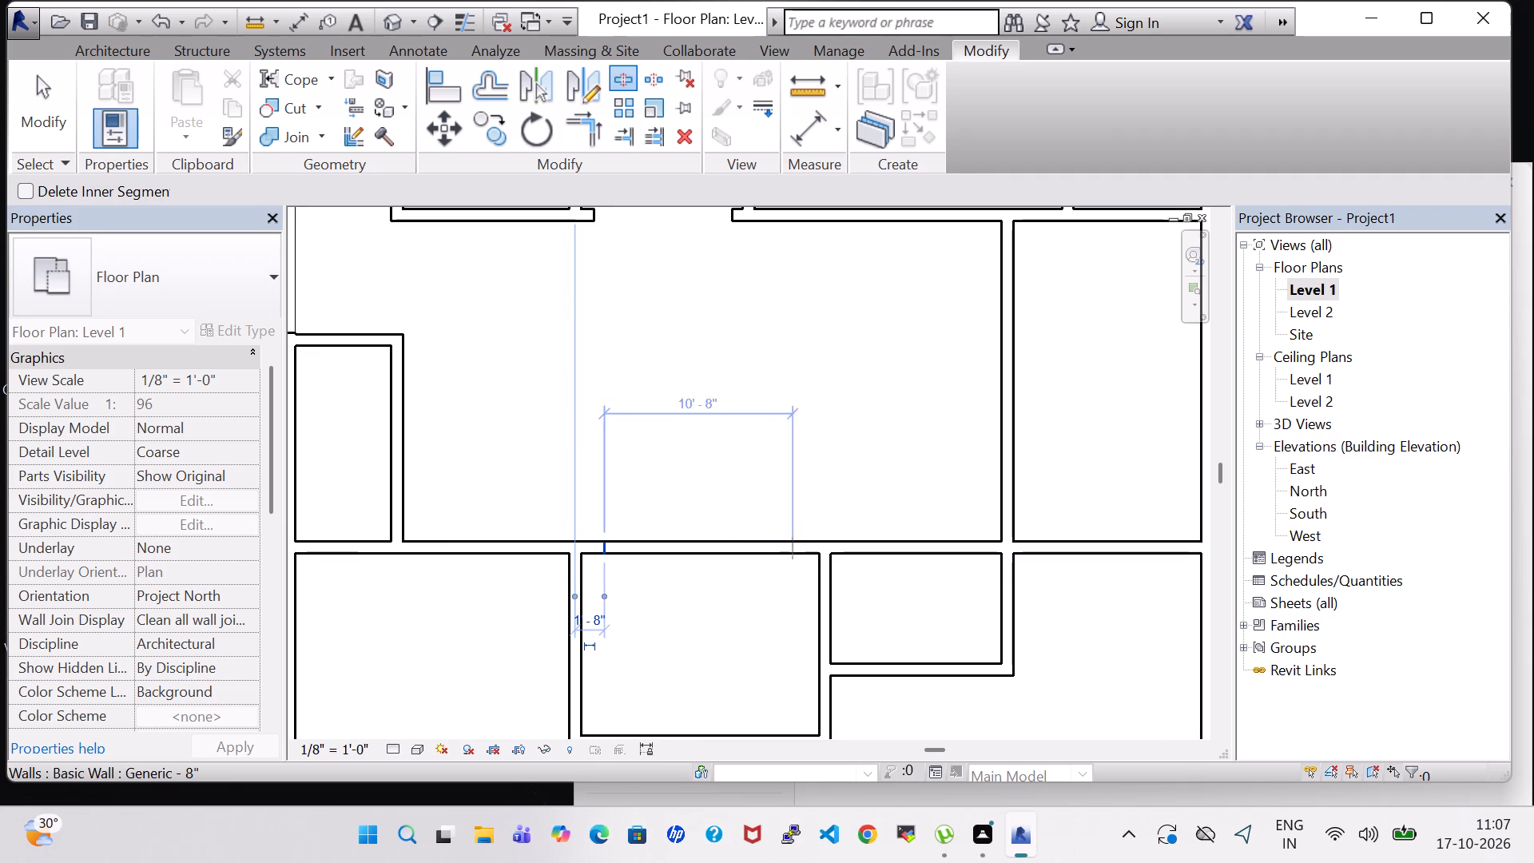
scroll(813, 551, up, 5)
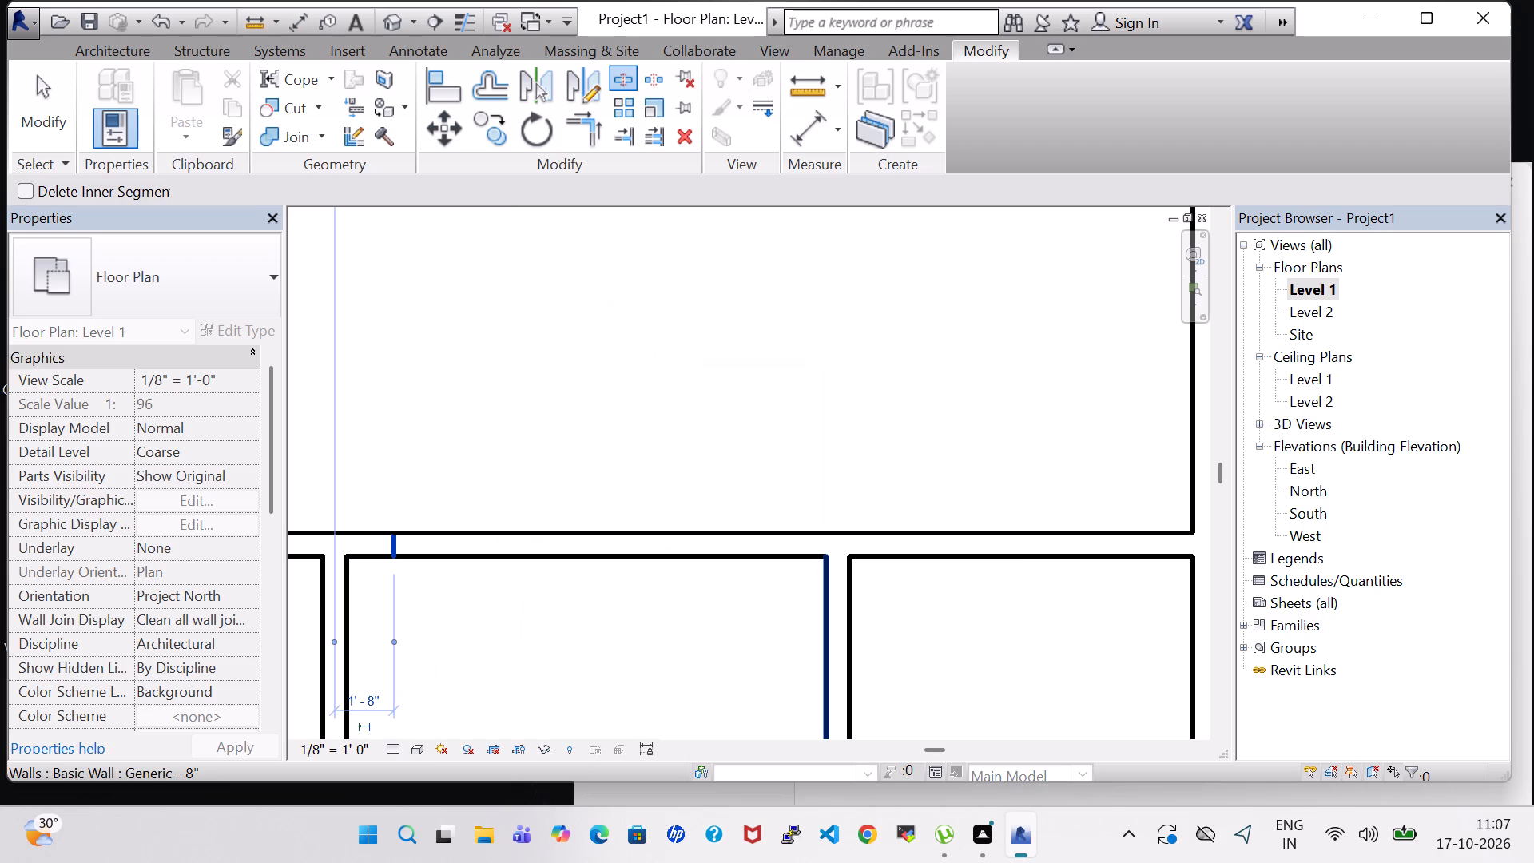
click(821, 539)
key(Escape)
key(Escape)
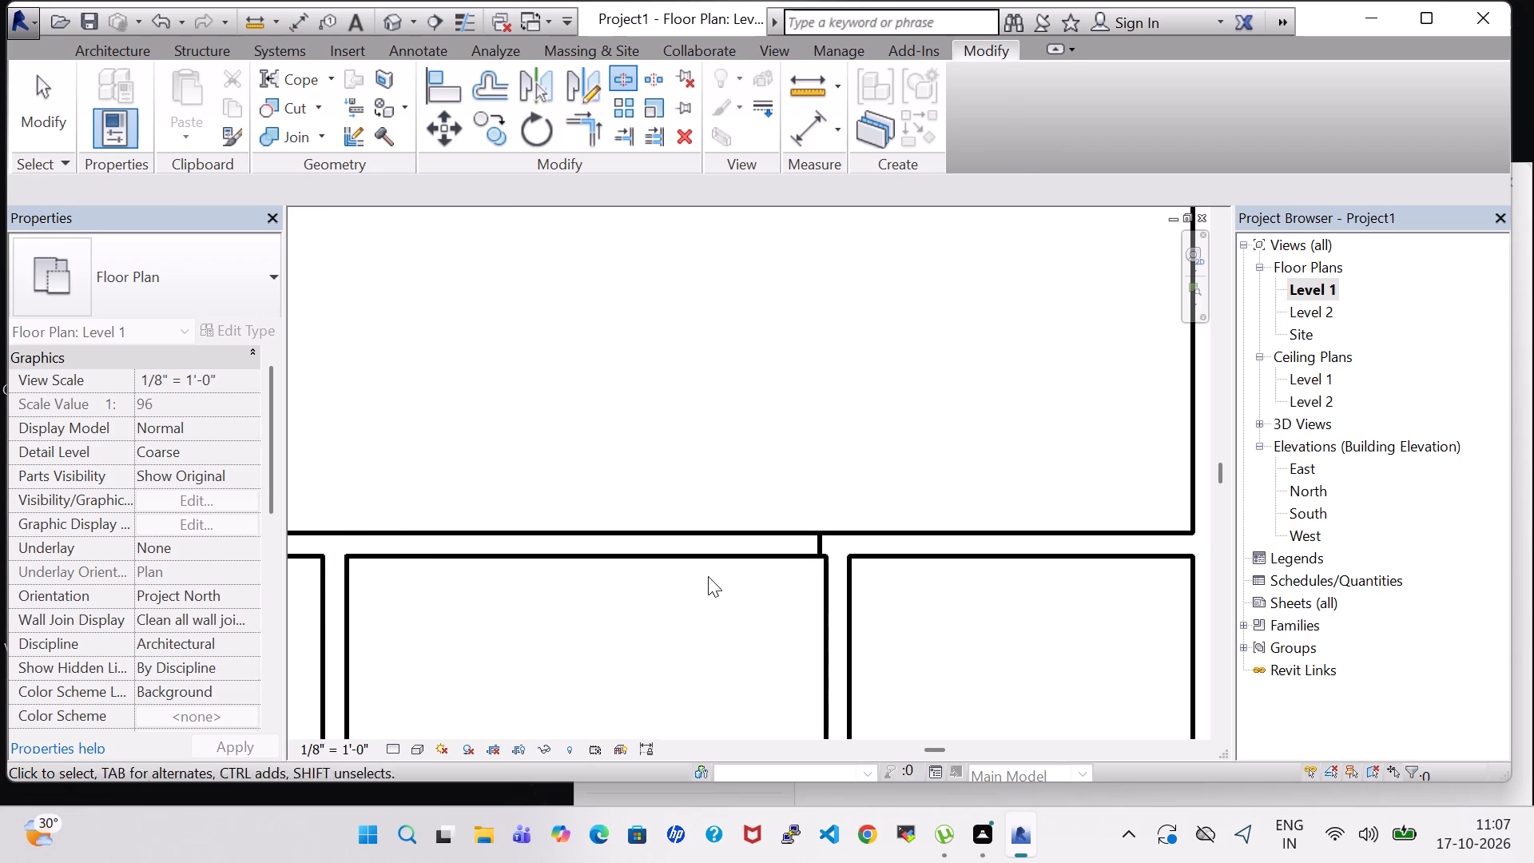
Delete the segment of the central hall's south wall between the two splits.
click(709, 551)
key(Delete)
Split the central hall's south wall at the east face of the southwest room's east wall and delete the projecting stub.
scroll(709, 551, down, 3)
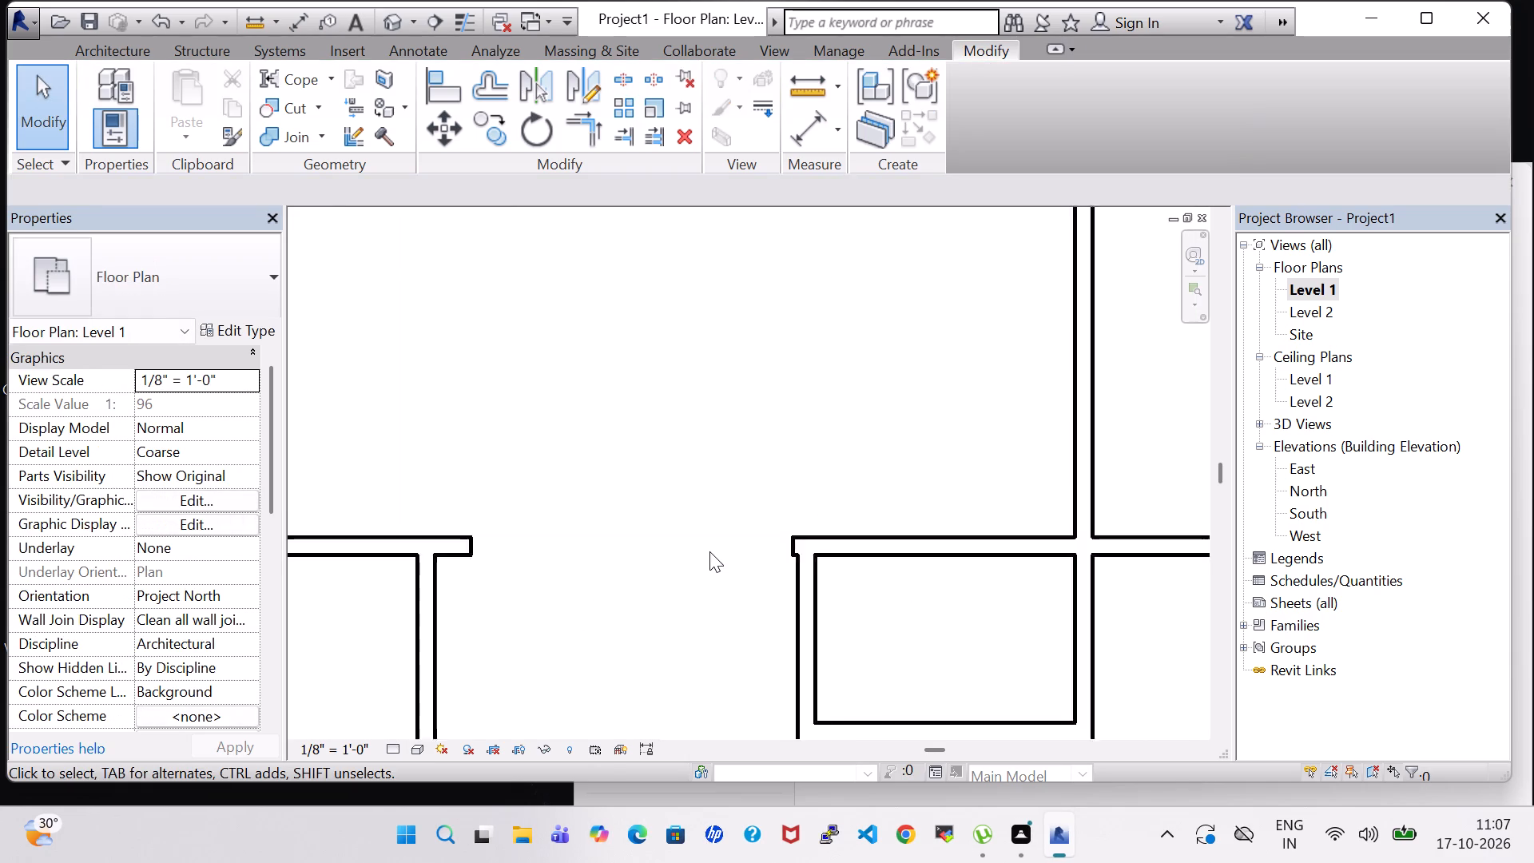
scroll(709, 551, down, 2)
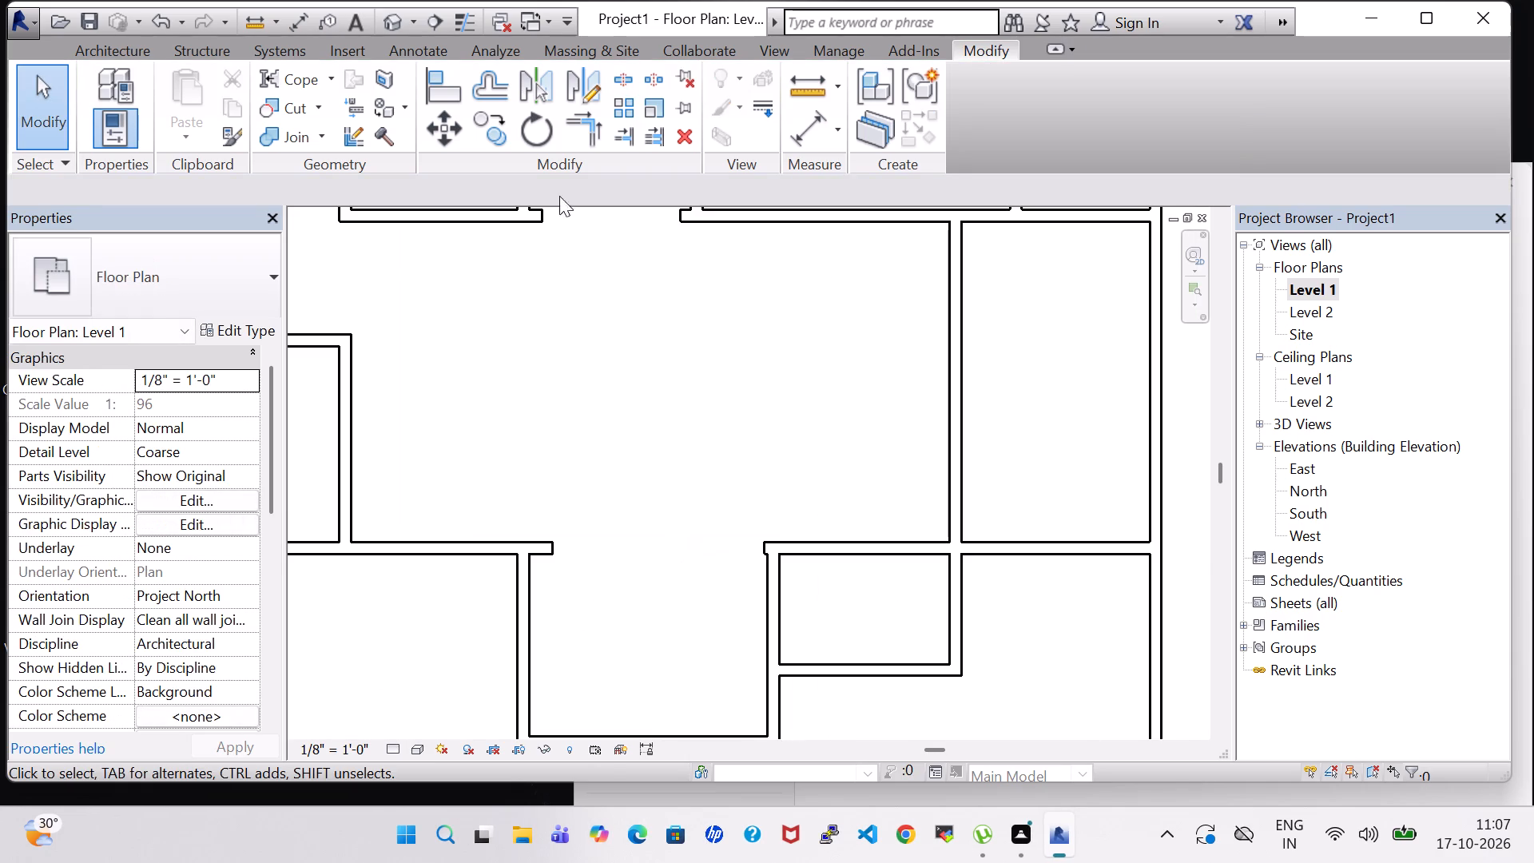
click(626, 85)
scroll(463, 606, up, 4)
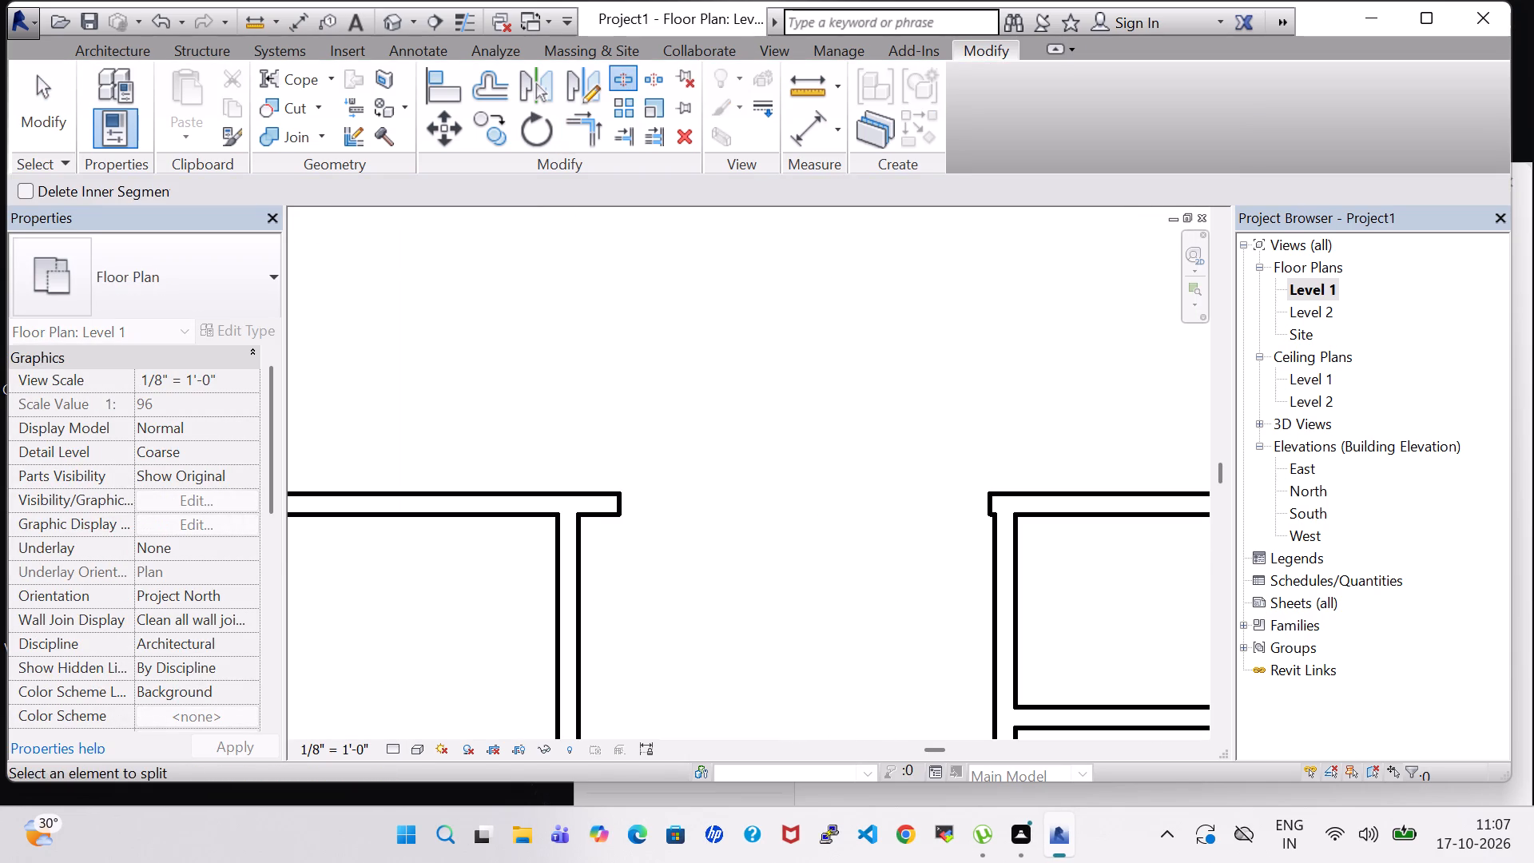
click(579, 506)
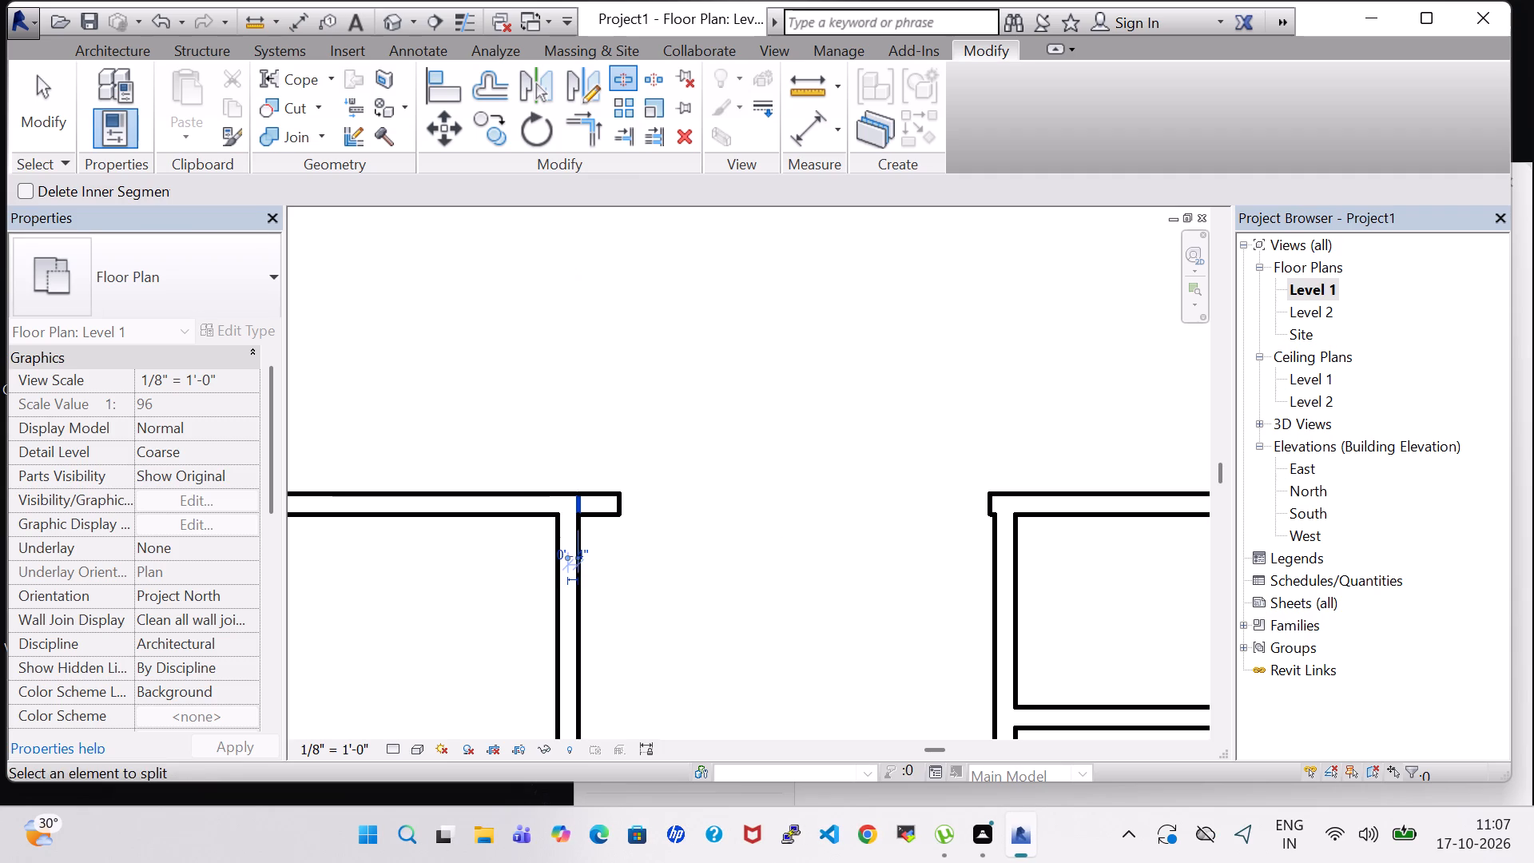
key(Escape)
key(Escape)
click(611, 509)
key(Delete)
Split the south wall of the small room southeast of the hall about 1'-9" and 9'-4" east of its west wall; delete the middle segment.
scroll(611, 509, down, 2)
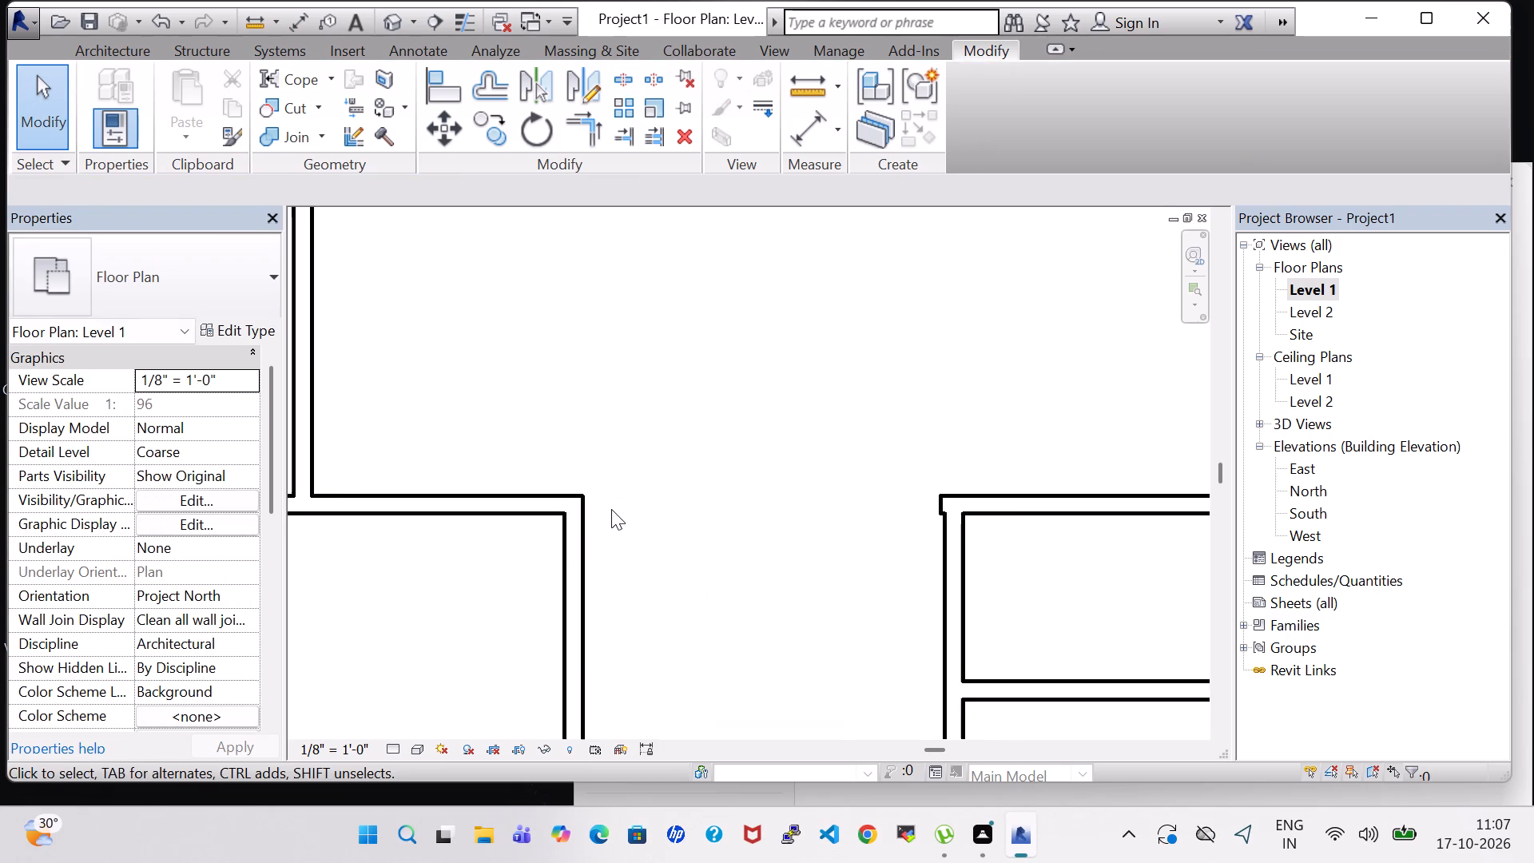
scroll(611, 509, down, 3)
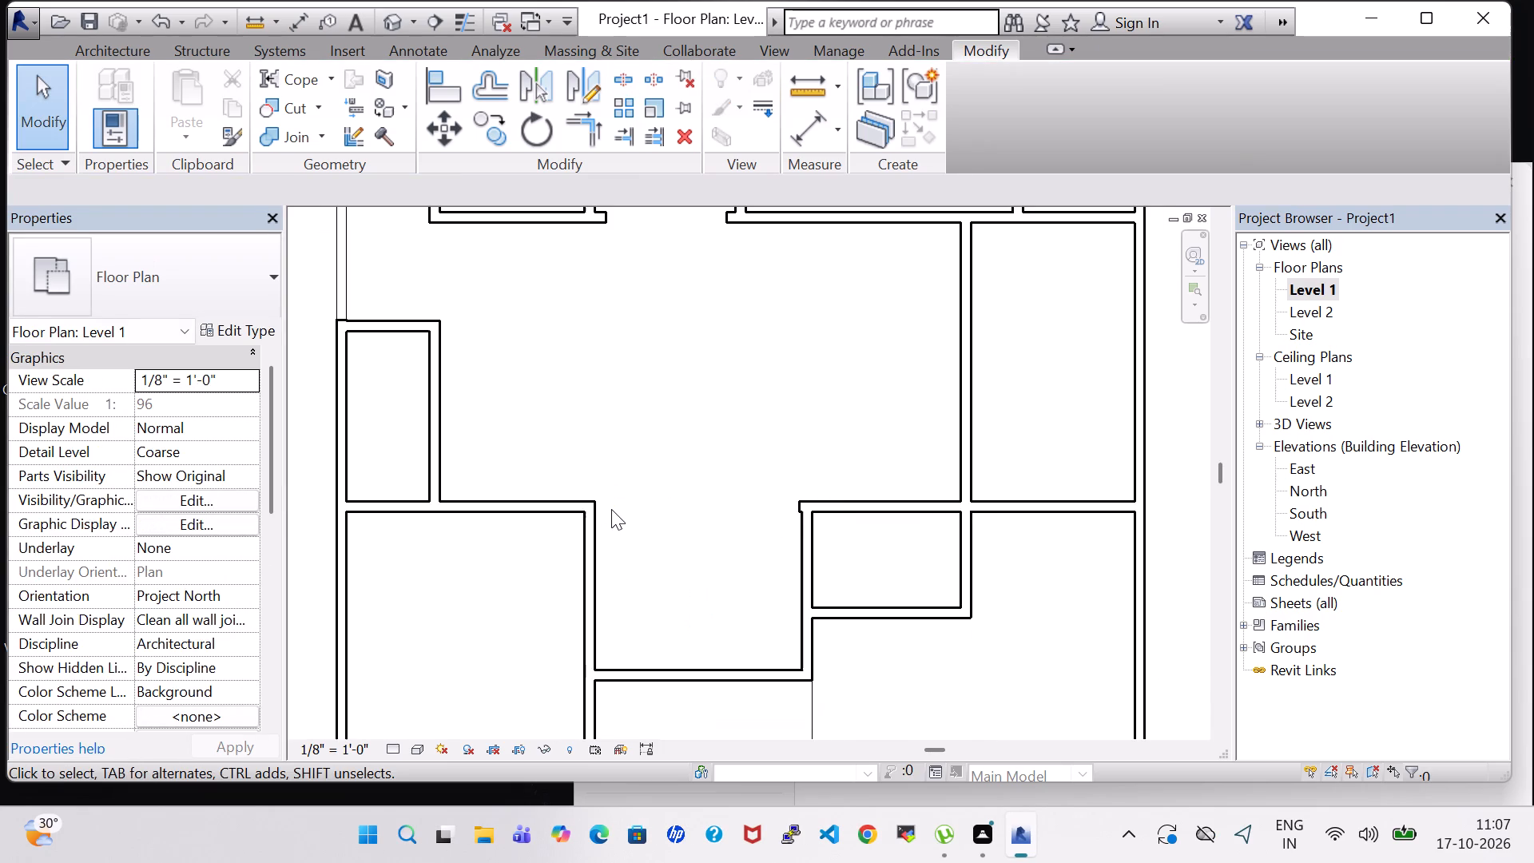
middle_drag(645, 292, 637, 465)
scroll(637, 465, down, 1)
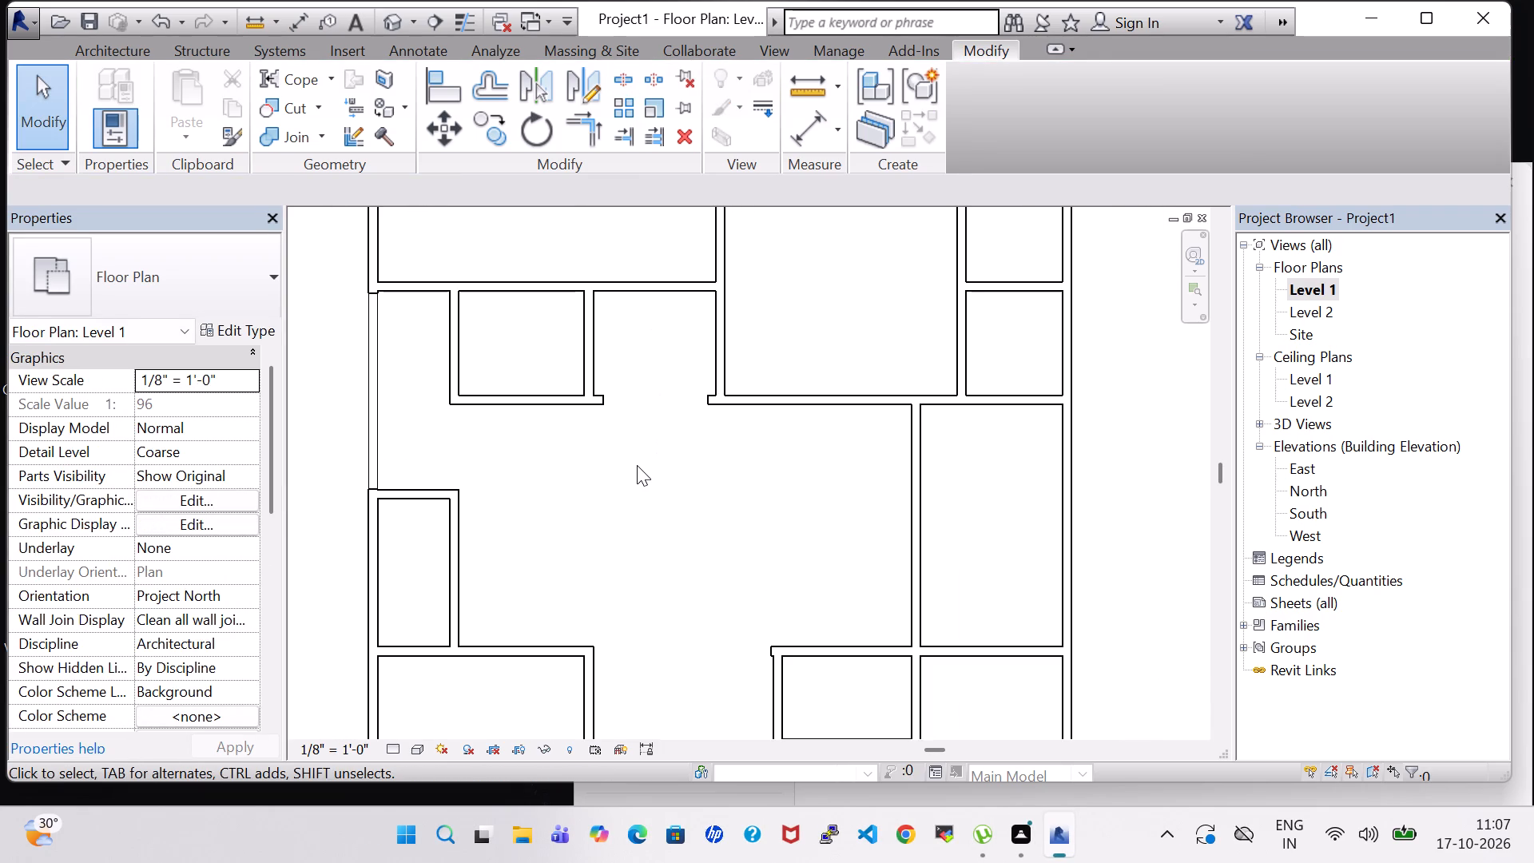
scroll(637, 465, down, 2)
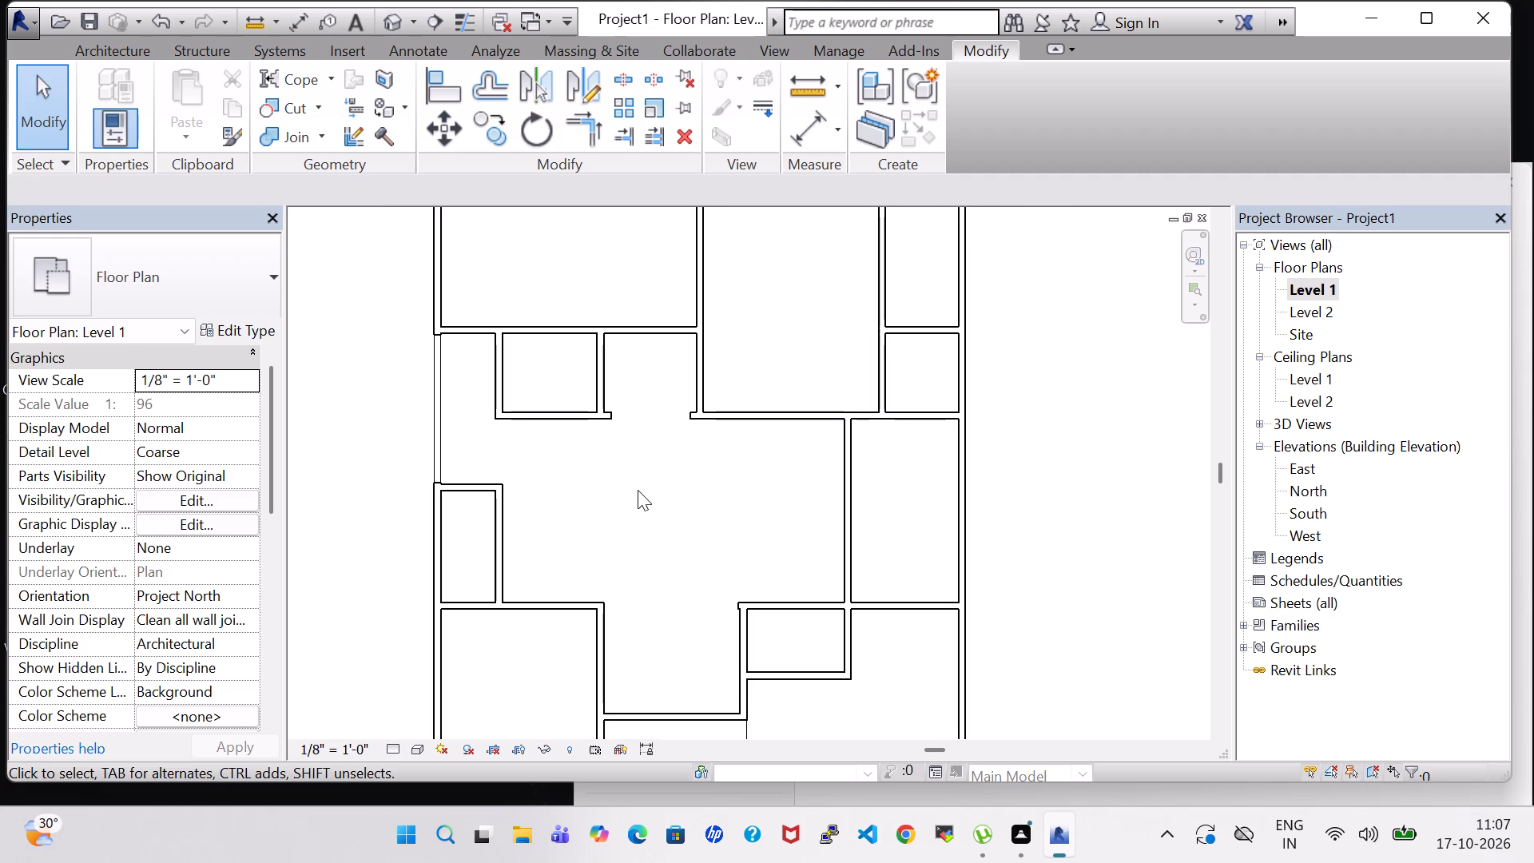
scroll(638, 490, down, 1)
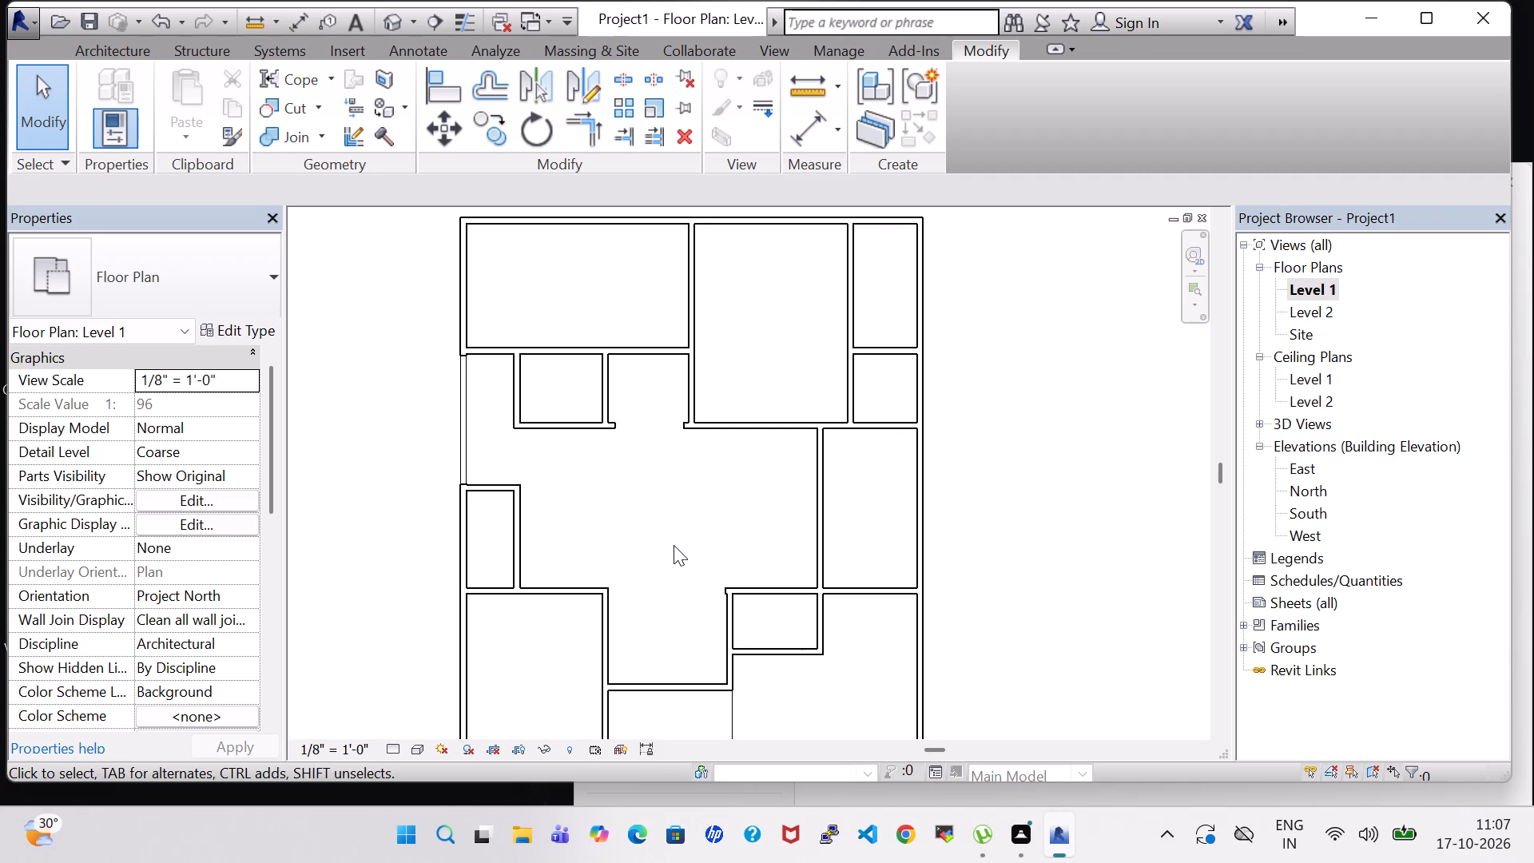
middle_drag(683, 605, 681, 595)
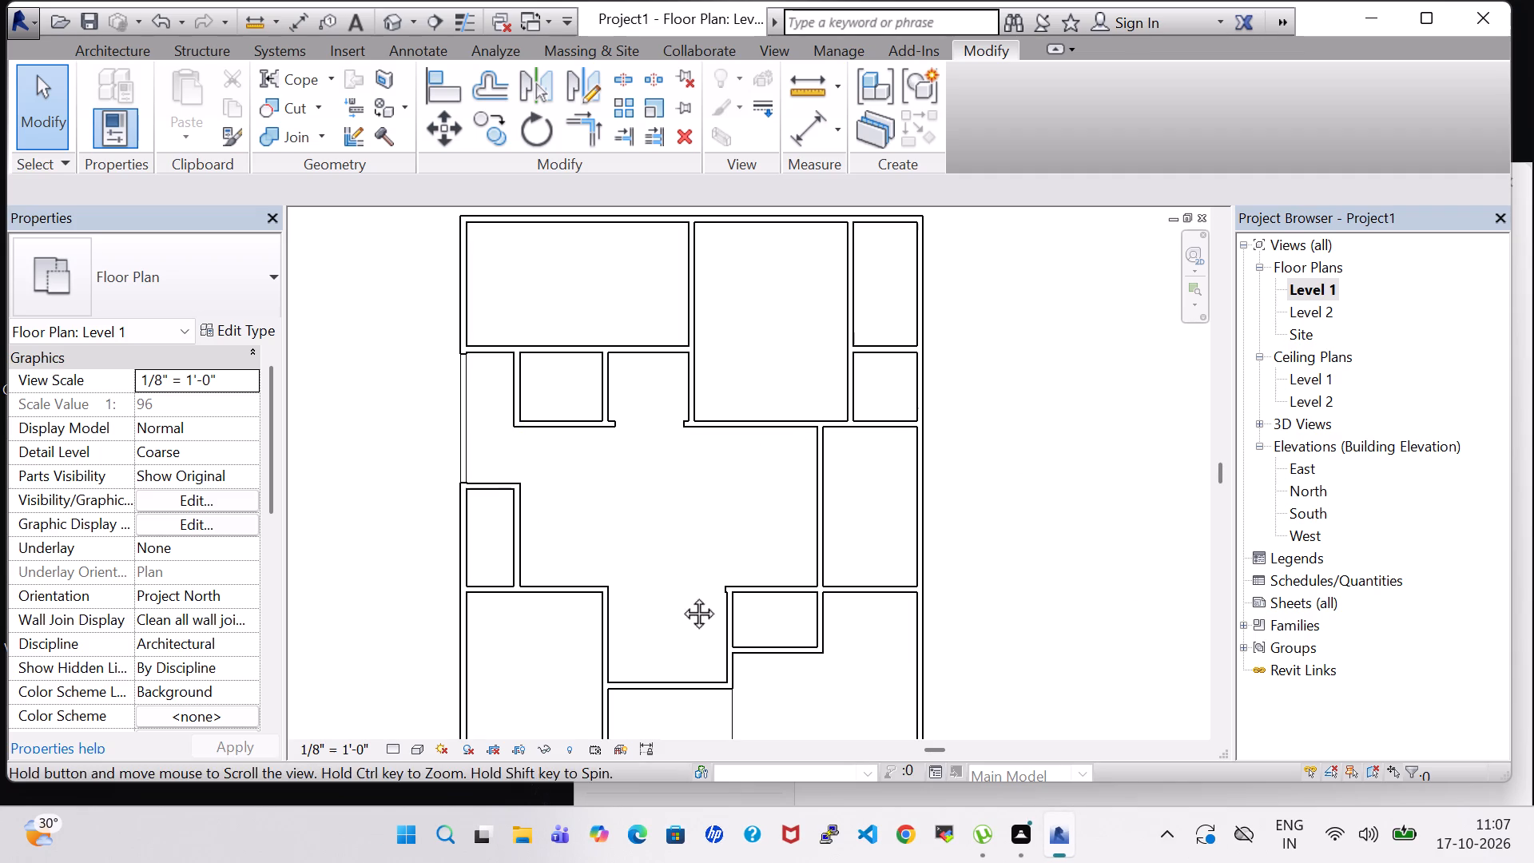
middle_drag(681, 595, 654, 412)
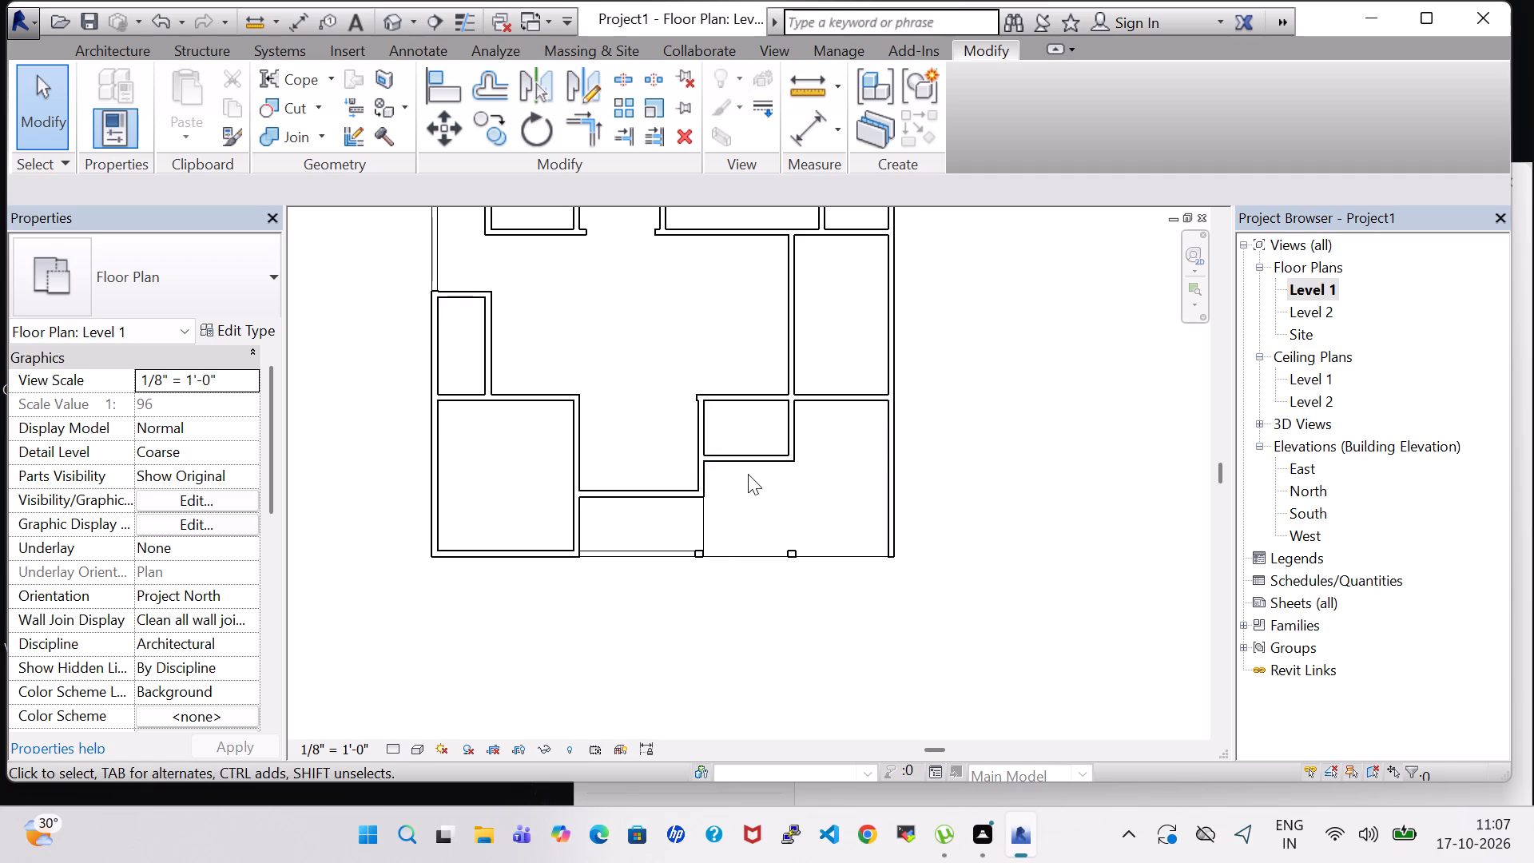
scroll(748, 474, up, 2)
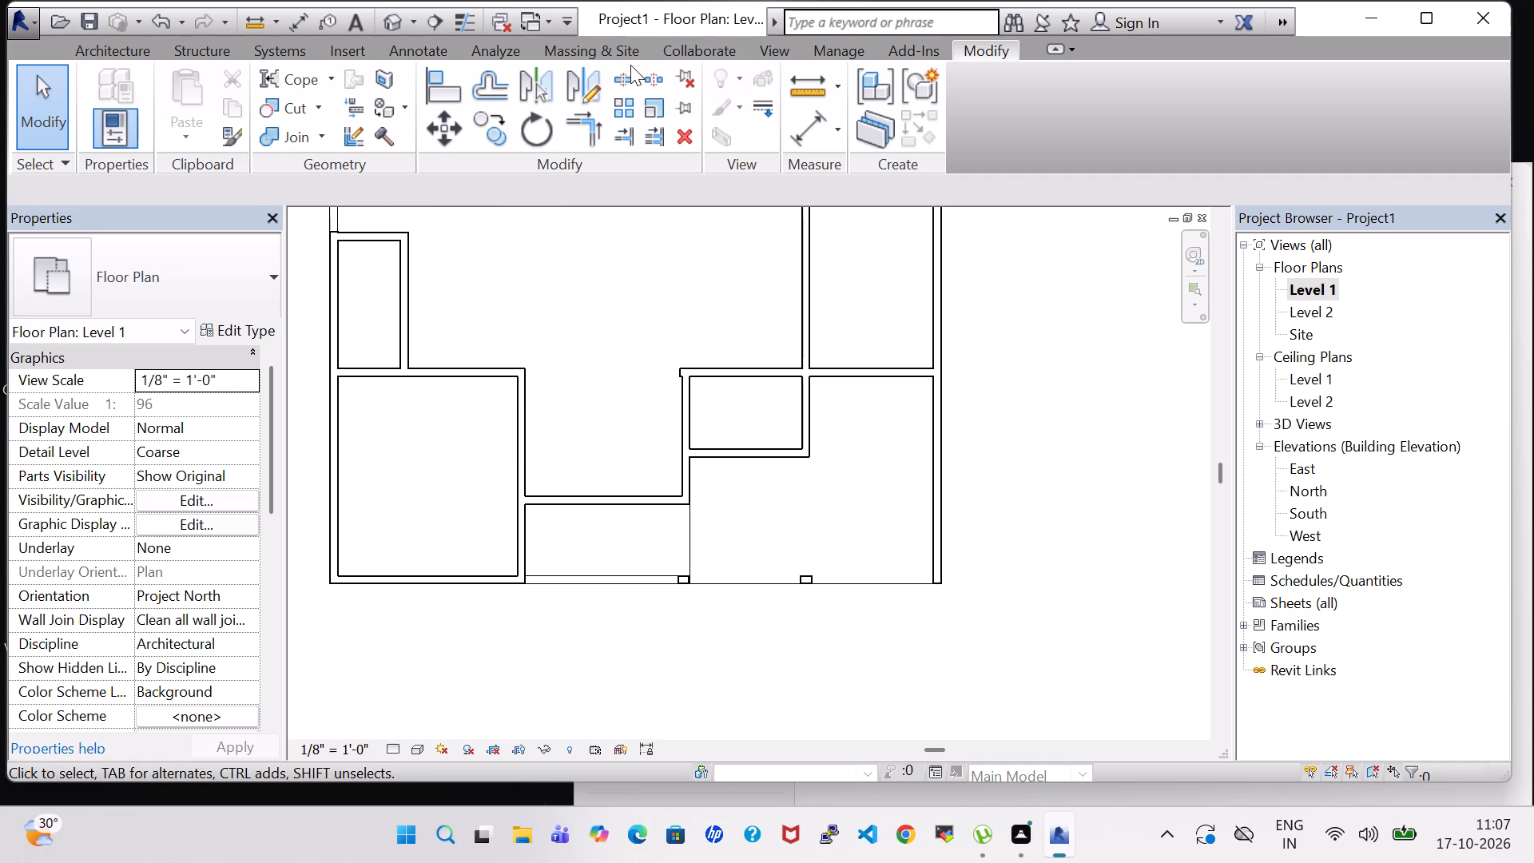
click(629, 73)
scroll(693, 452, up, 3)
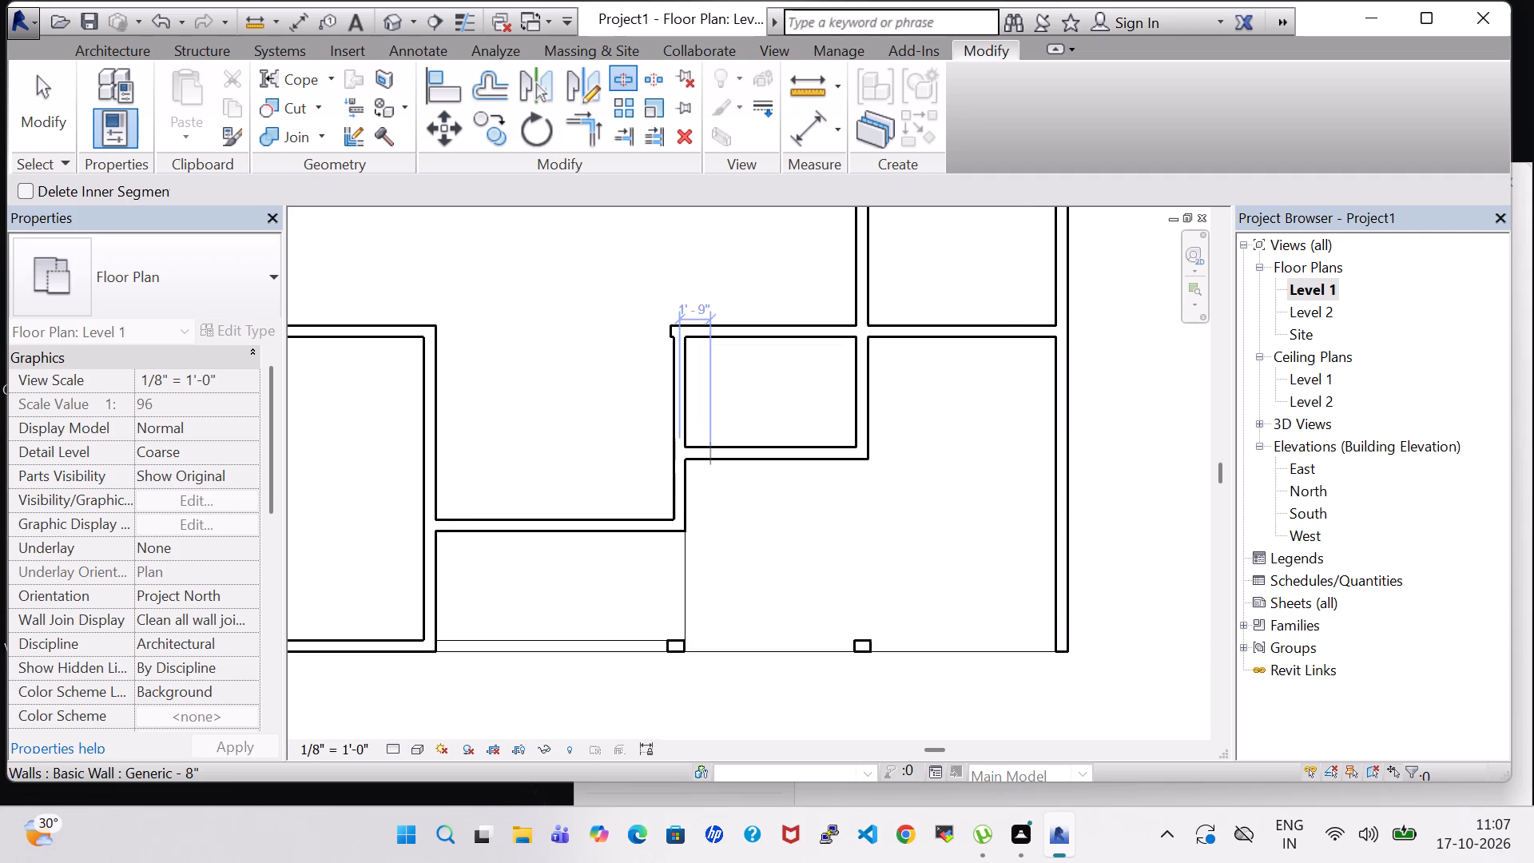
click(710, 452)
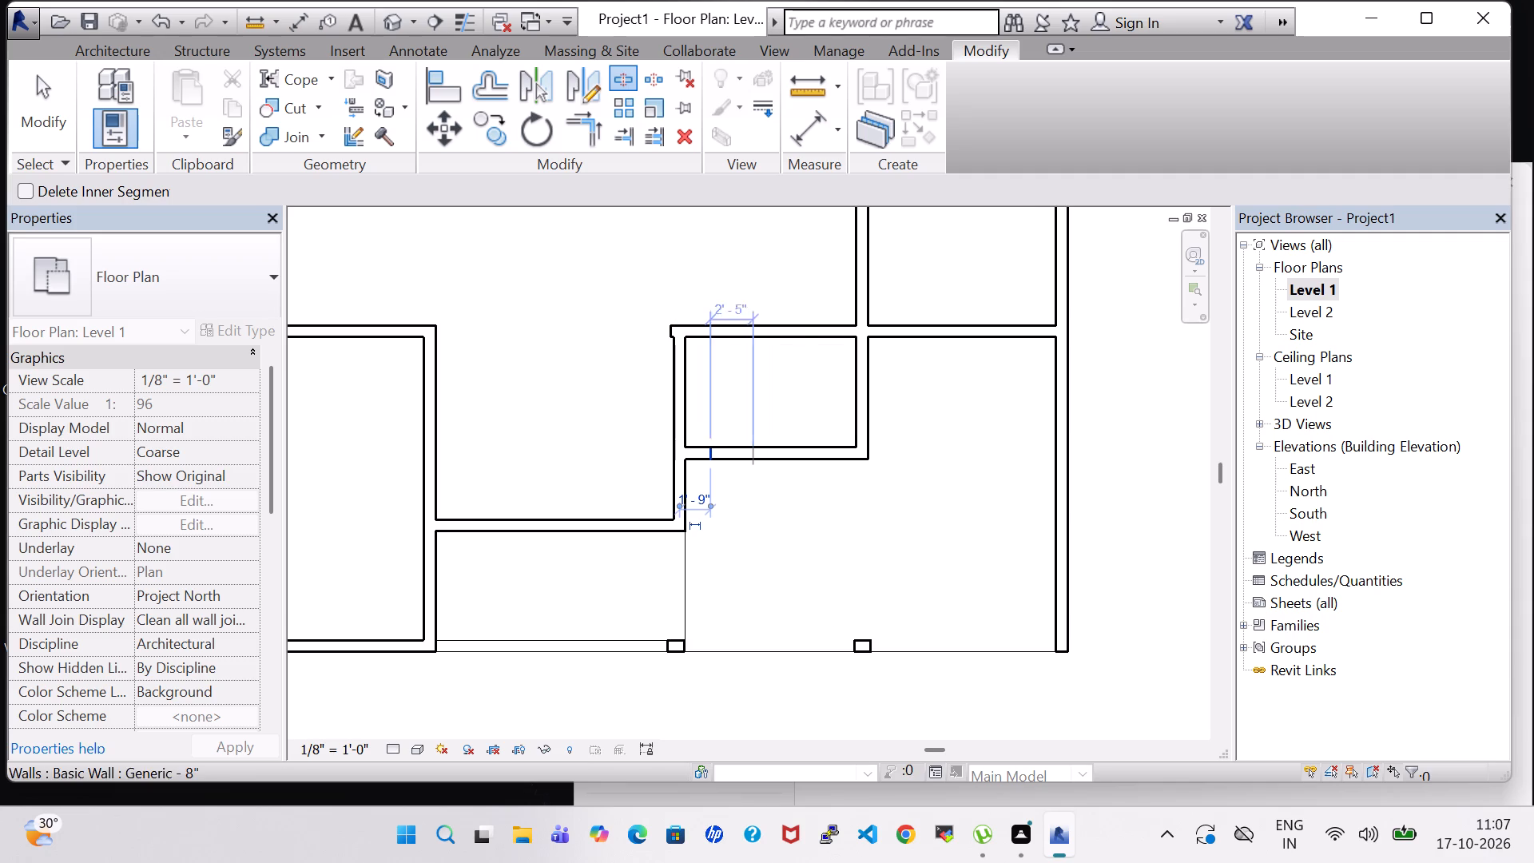
click(844, 451)
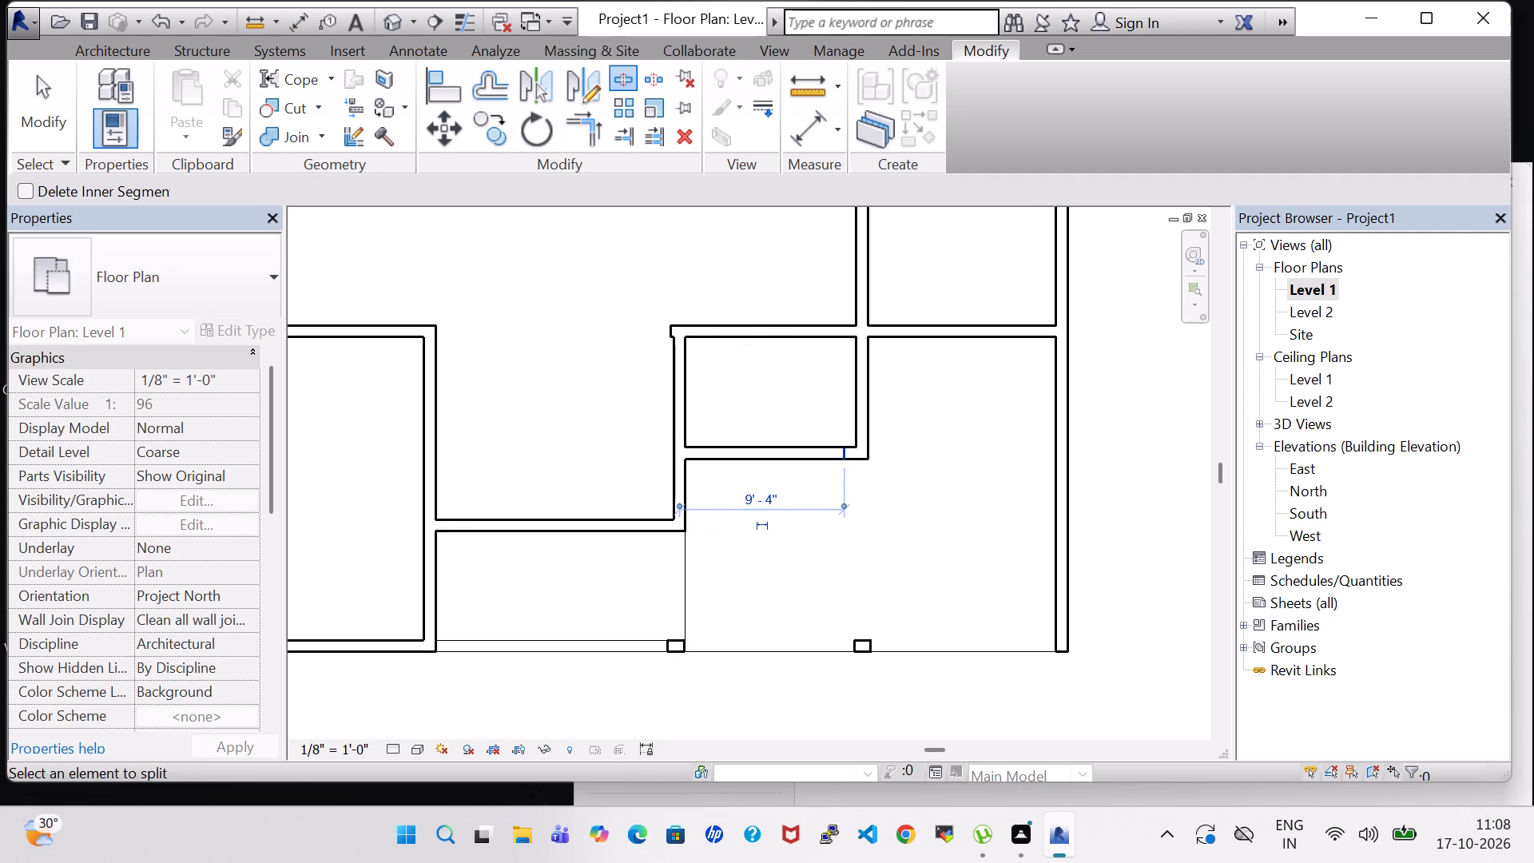
key(Escape)
key(Escape)
click(785, 444)
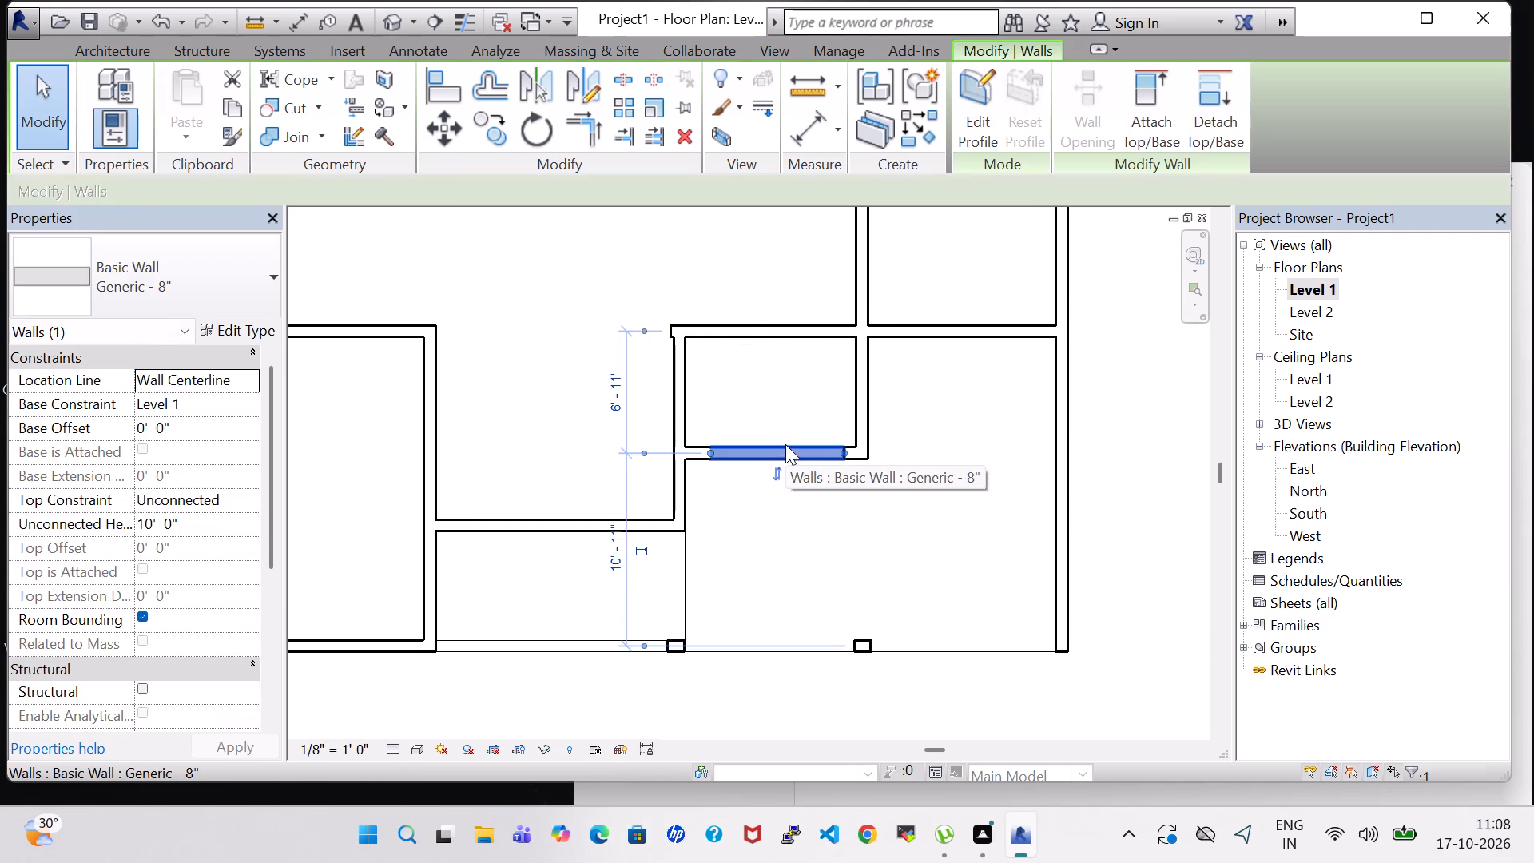
key(Delete)
Split the same small room's north wall about 1'-5" from its west wall and about 7'-7" further east, and delete the middle segment.
scroll(785, 444, down, 5)
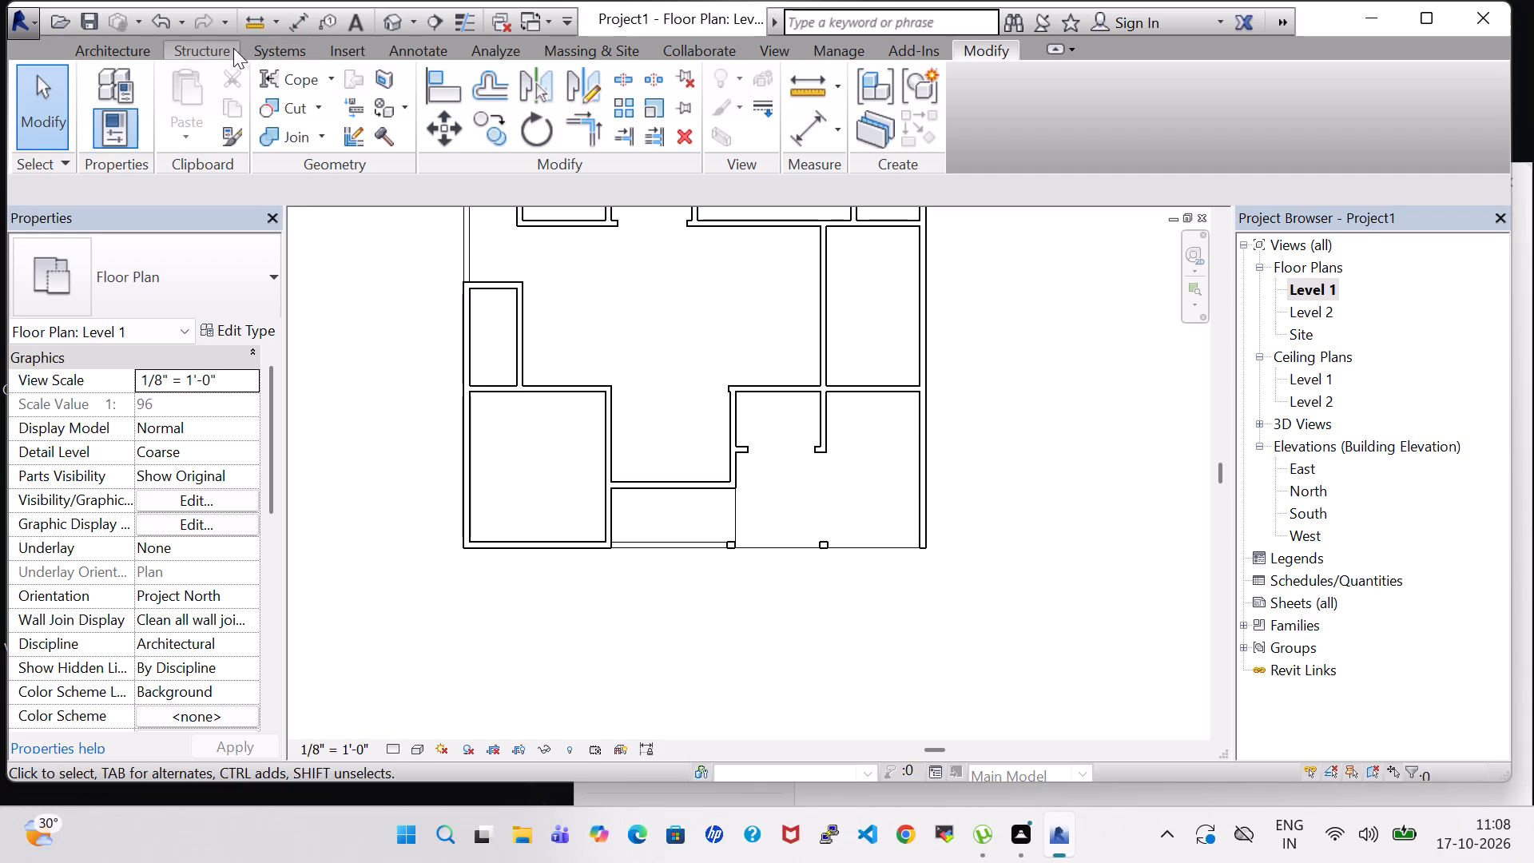
click(623, 75)
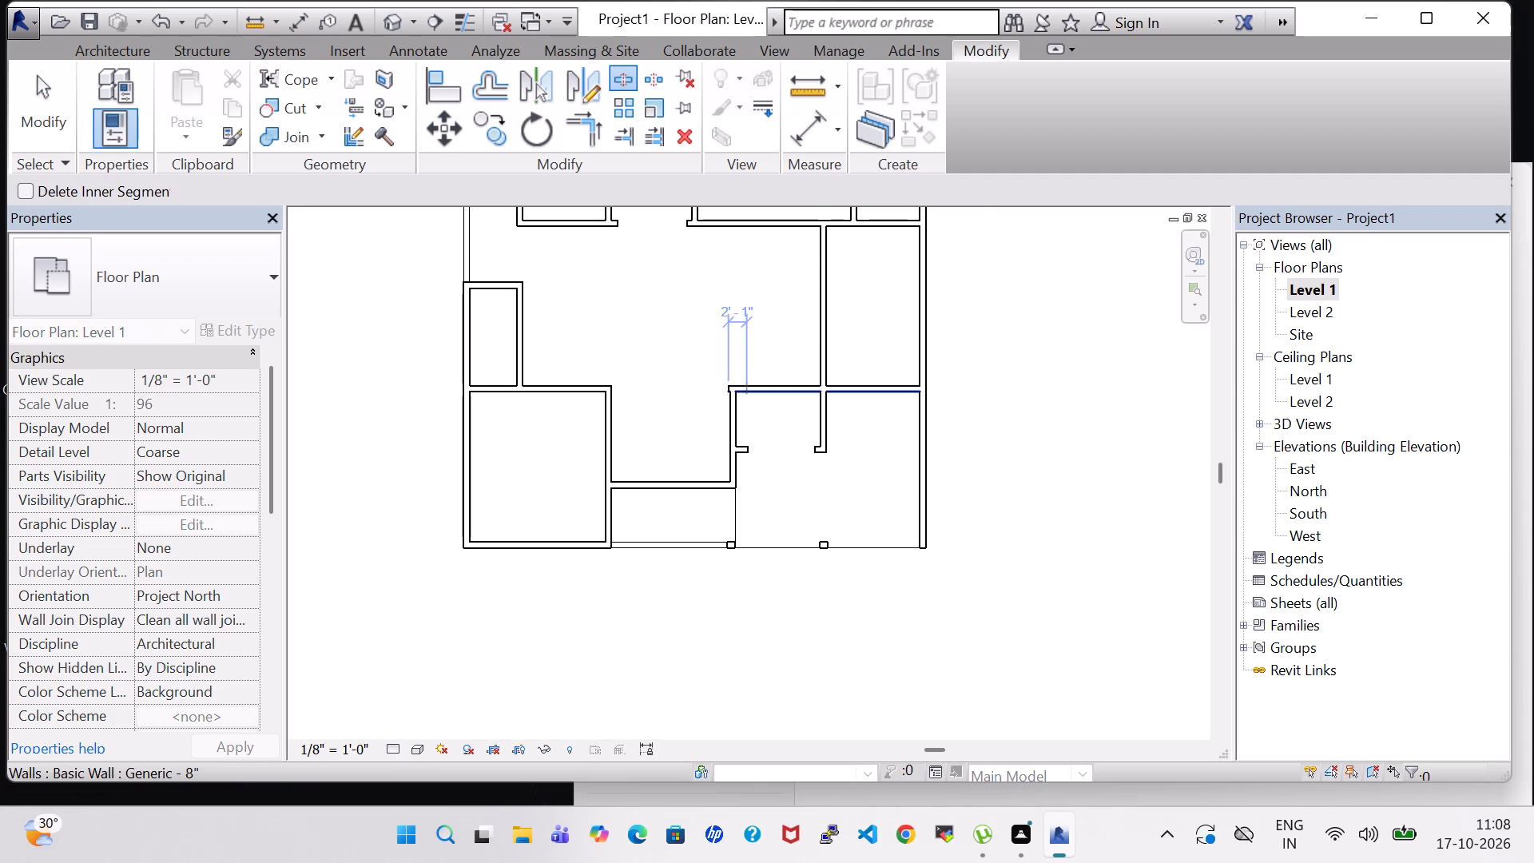
scroll(747, 399, up, 2)
click(745, 380)
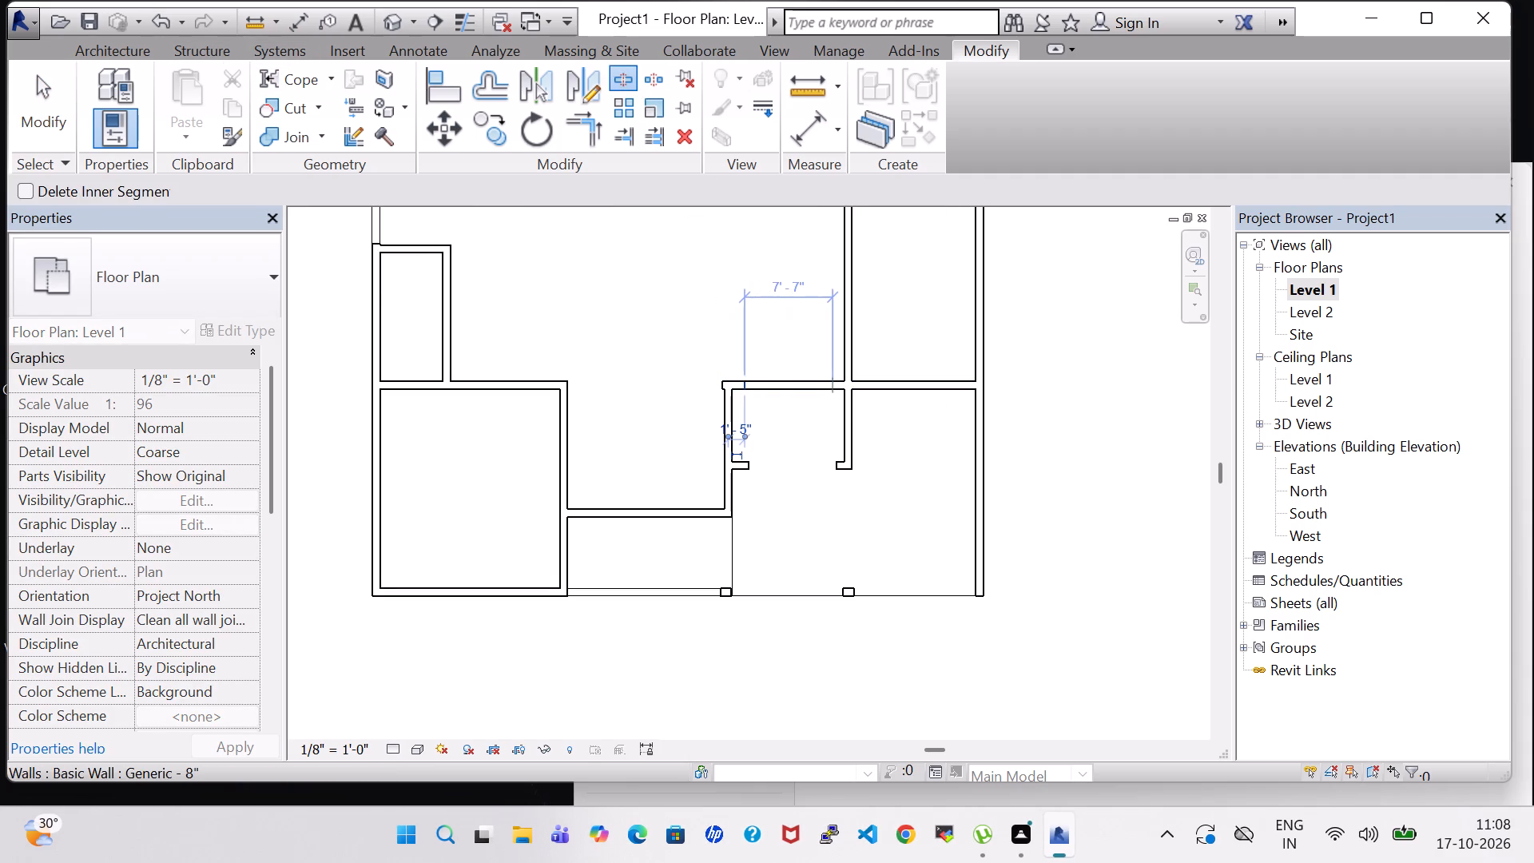
click(833, 383)
key(Escape)
key(Escape)
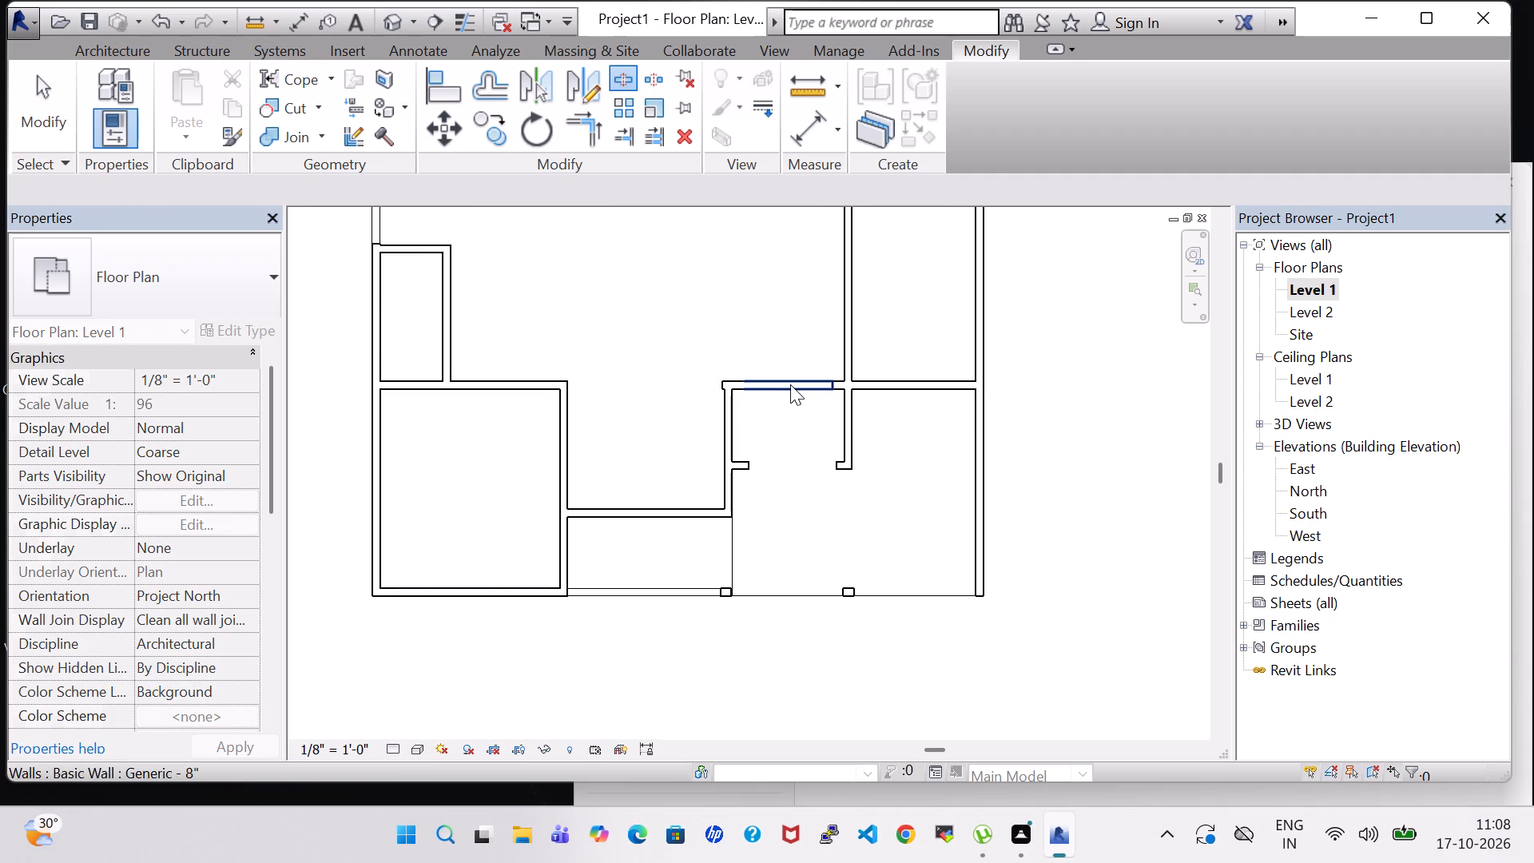
click(790, 384)
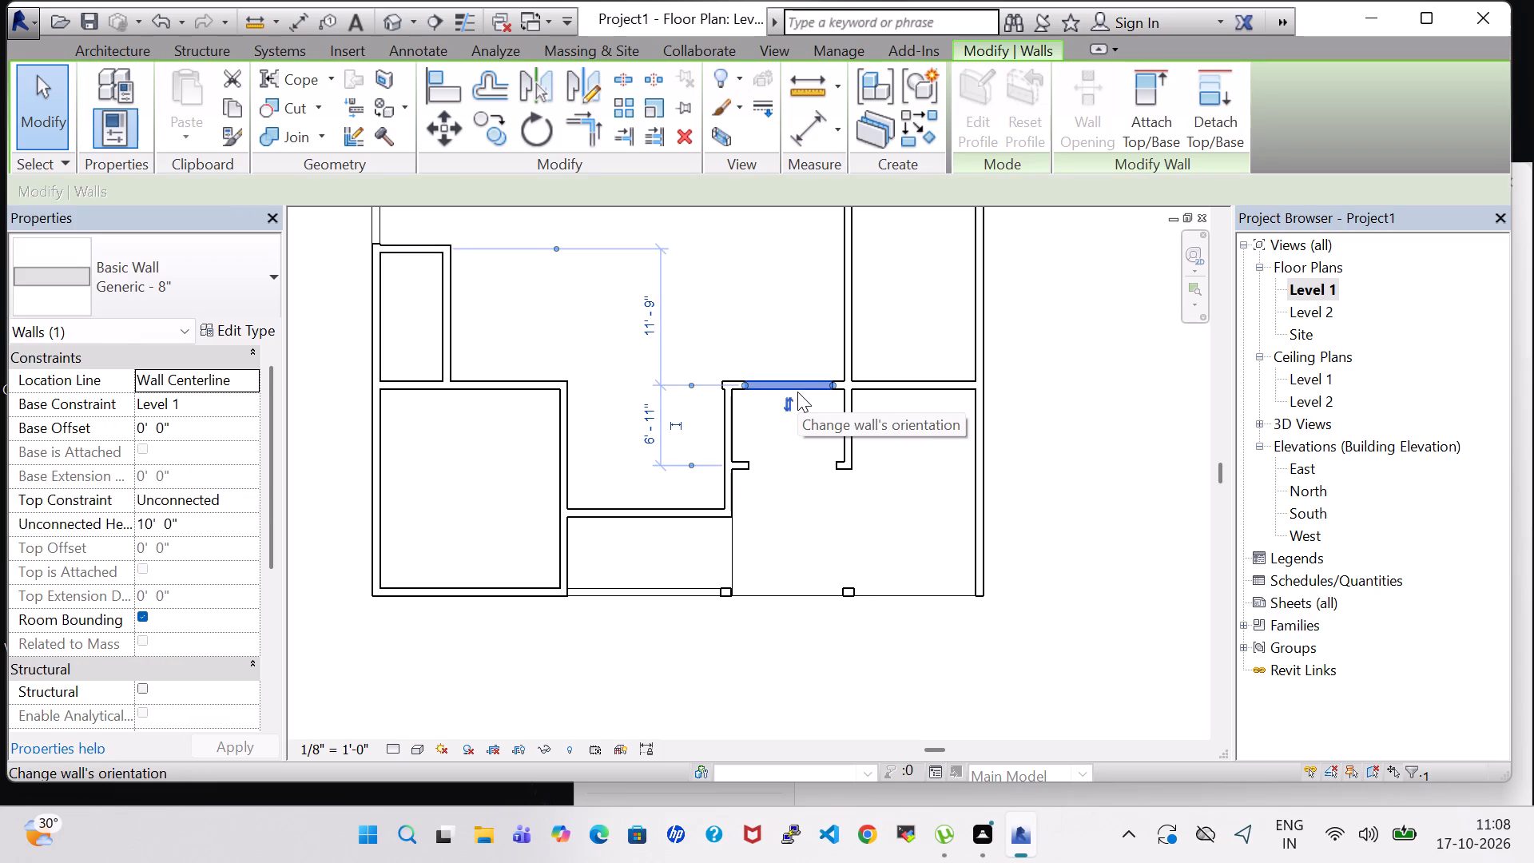
key(Delete)
Split the central hall's east wall near its north end and about halfway down, and delete the segment between the splits.
scroll(797, 392, down, 2)
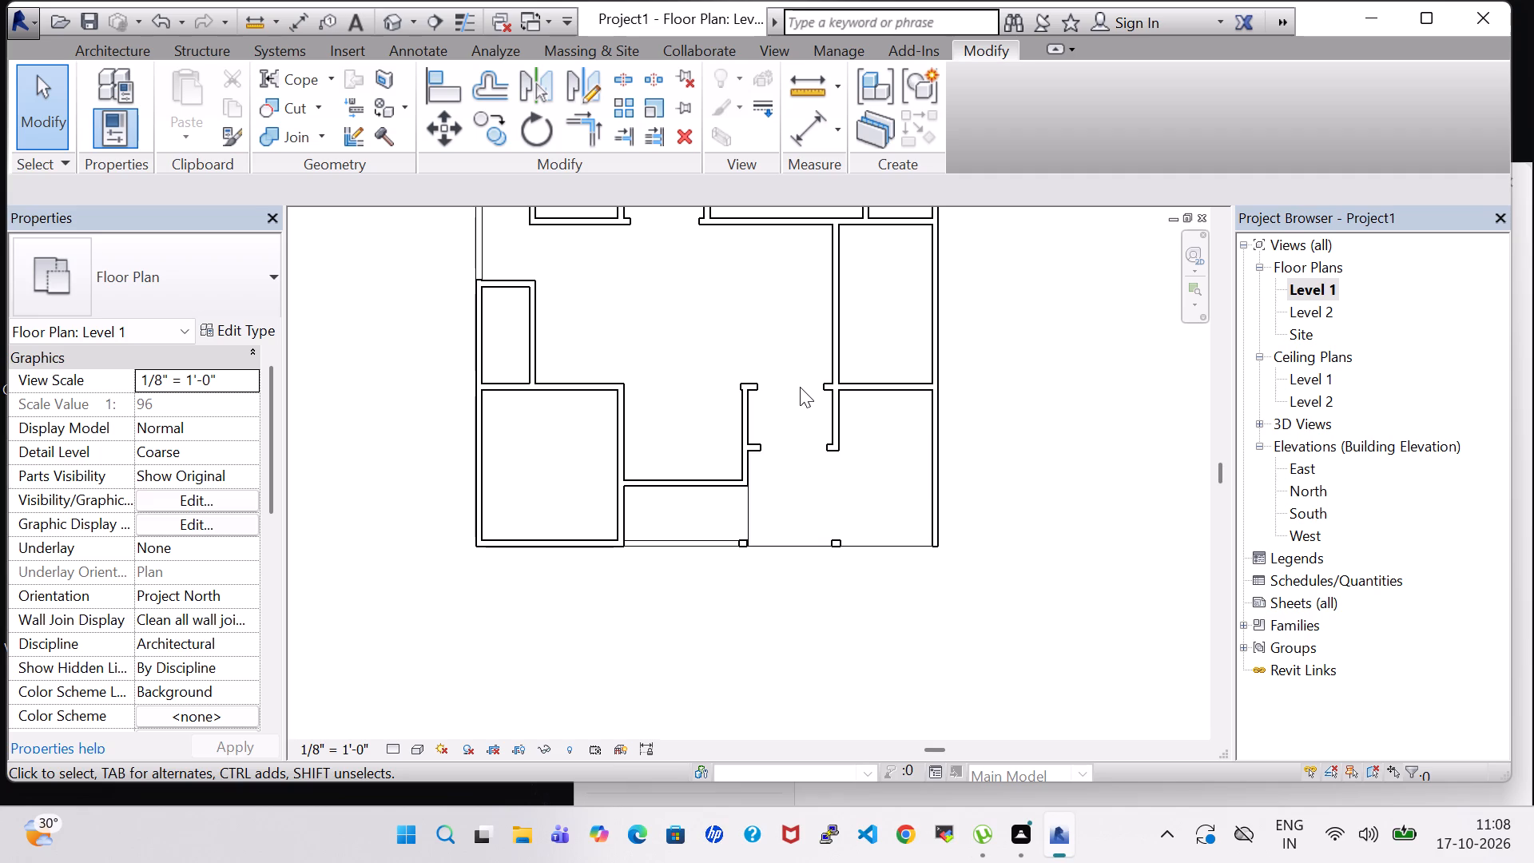
scroll(800, 387, down, 1)
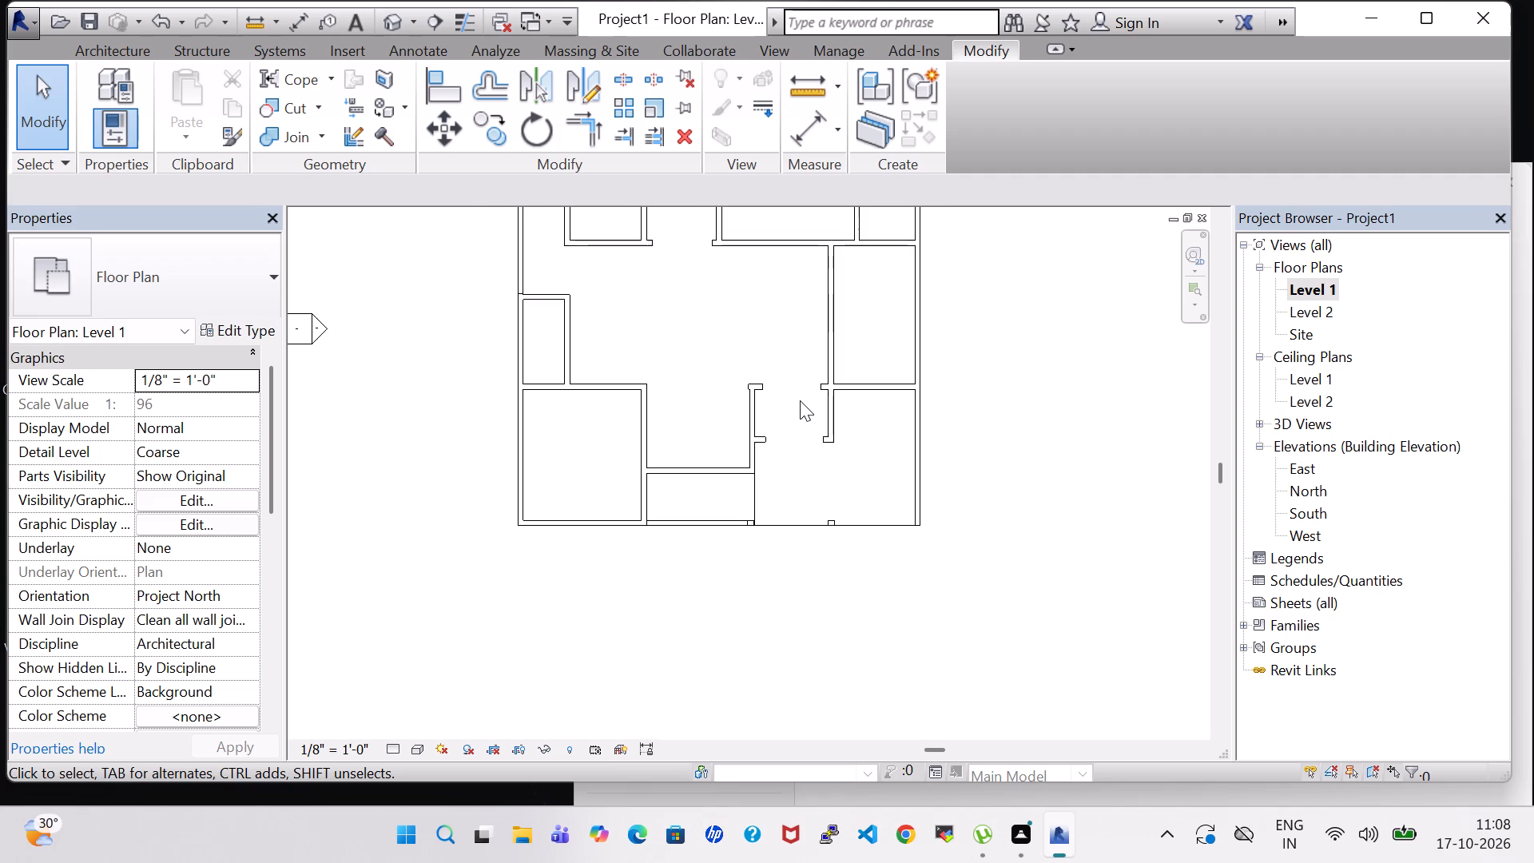
scroll(1020, 431, down, 1)
middle_drag(994, 356, 932, 499)
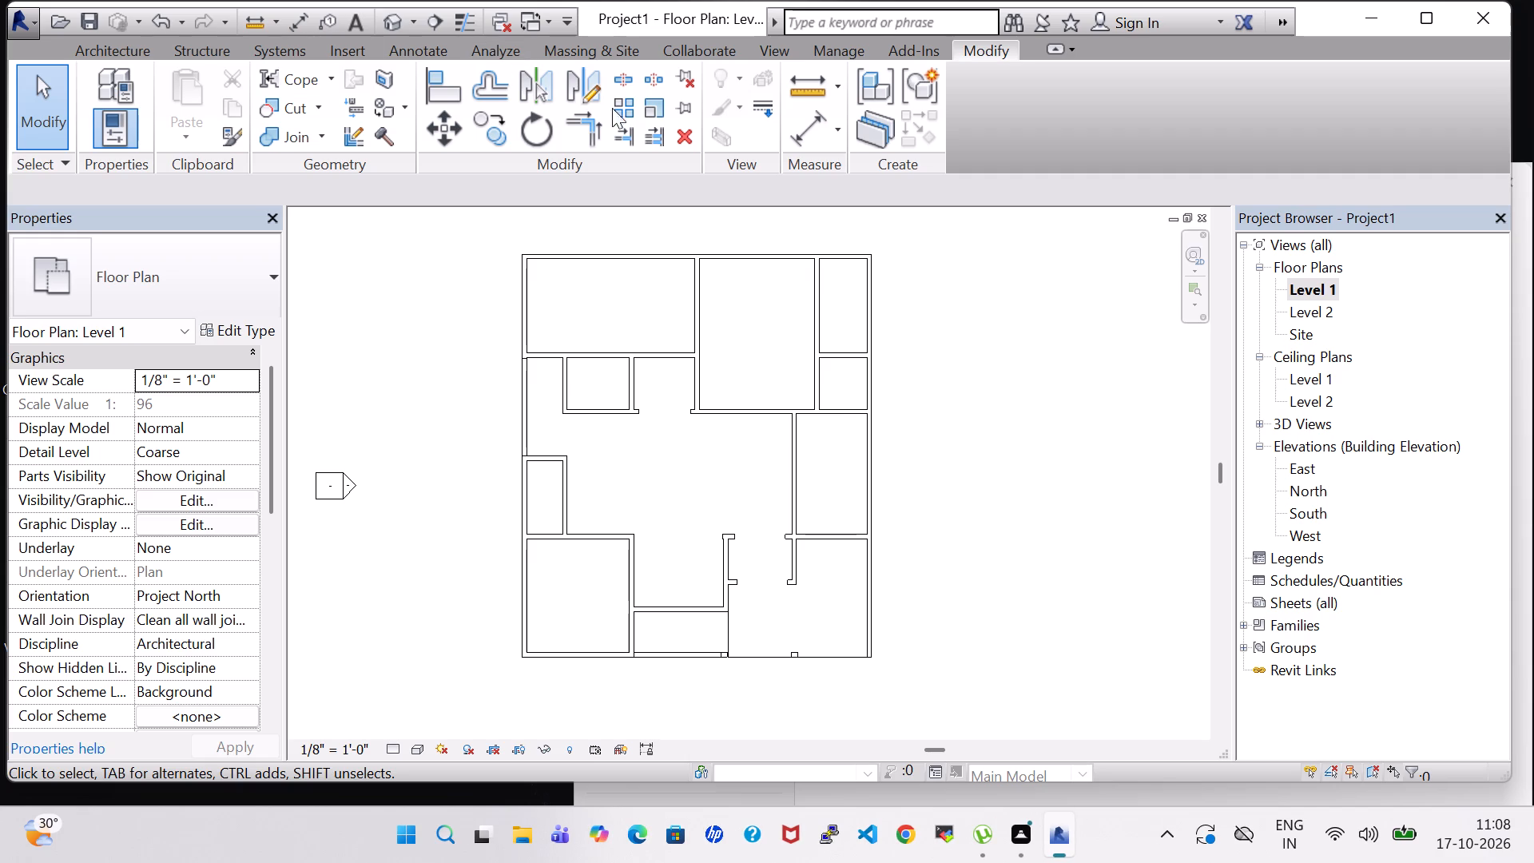
click(625, 78)
scroll(752, 424, up, 3)
click(820, 423)
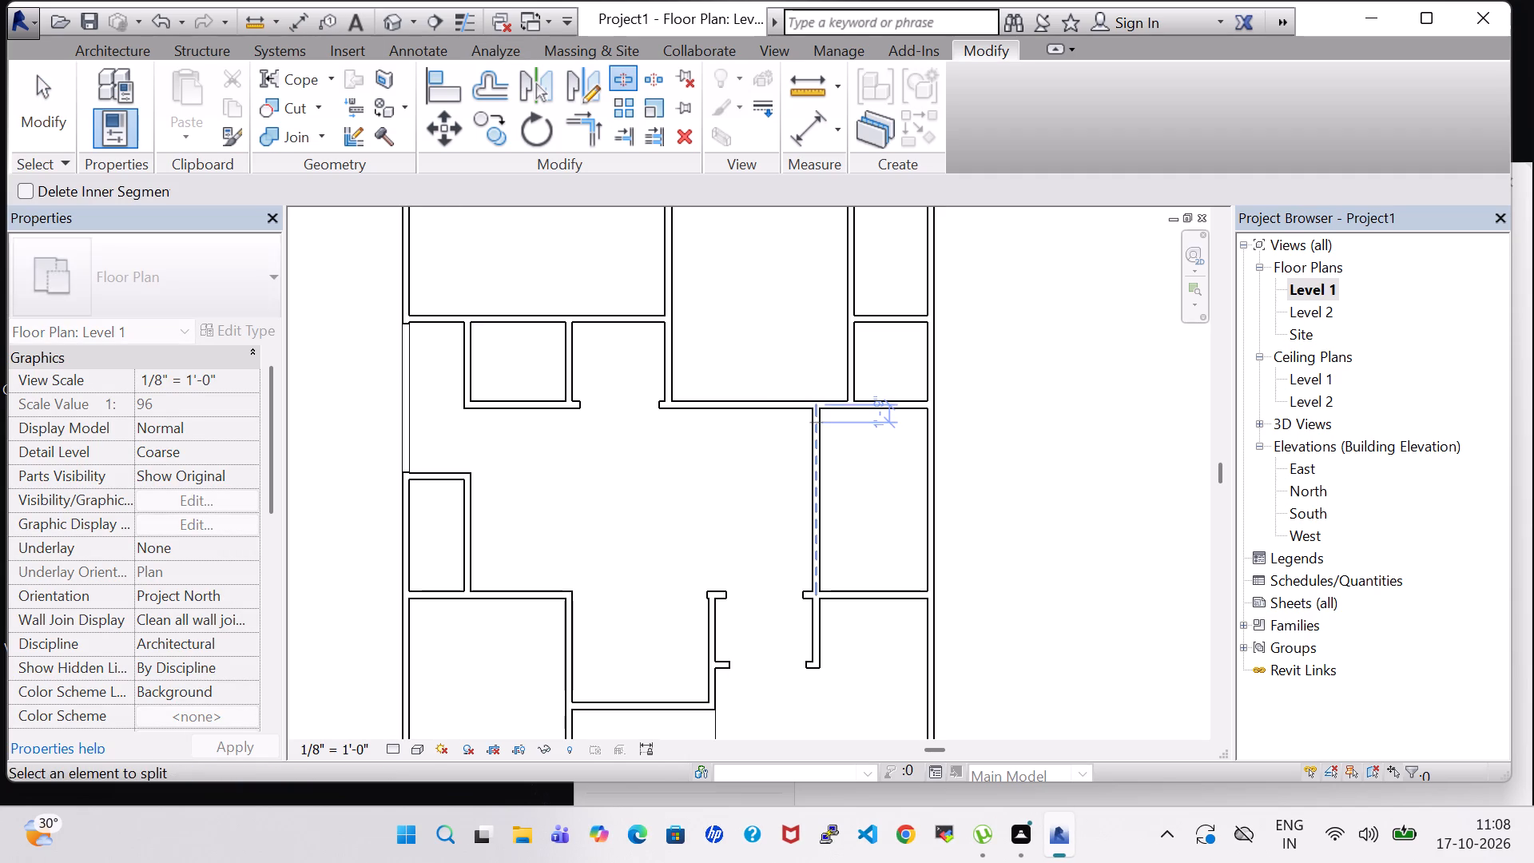
click(821, 498)
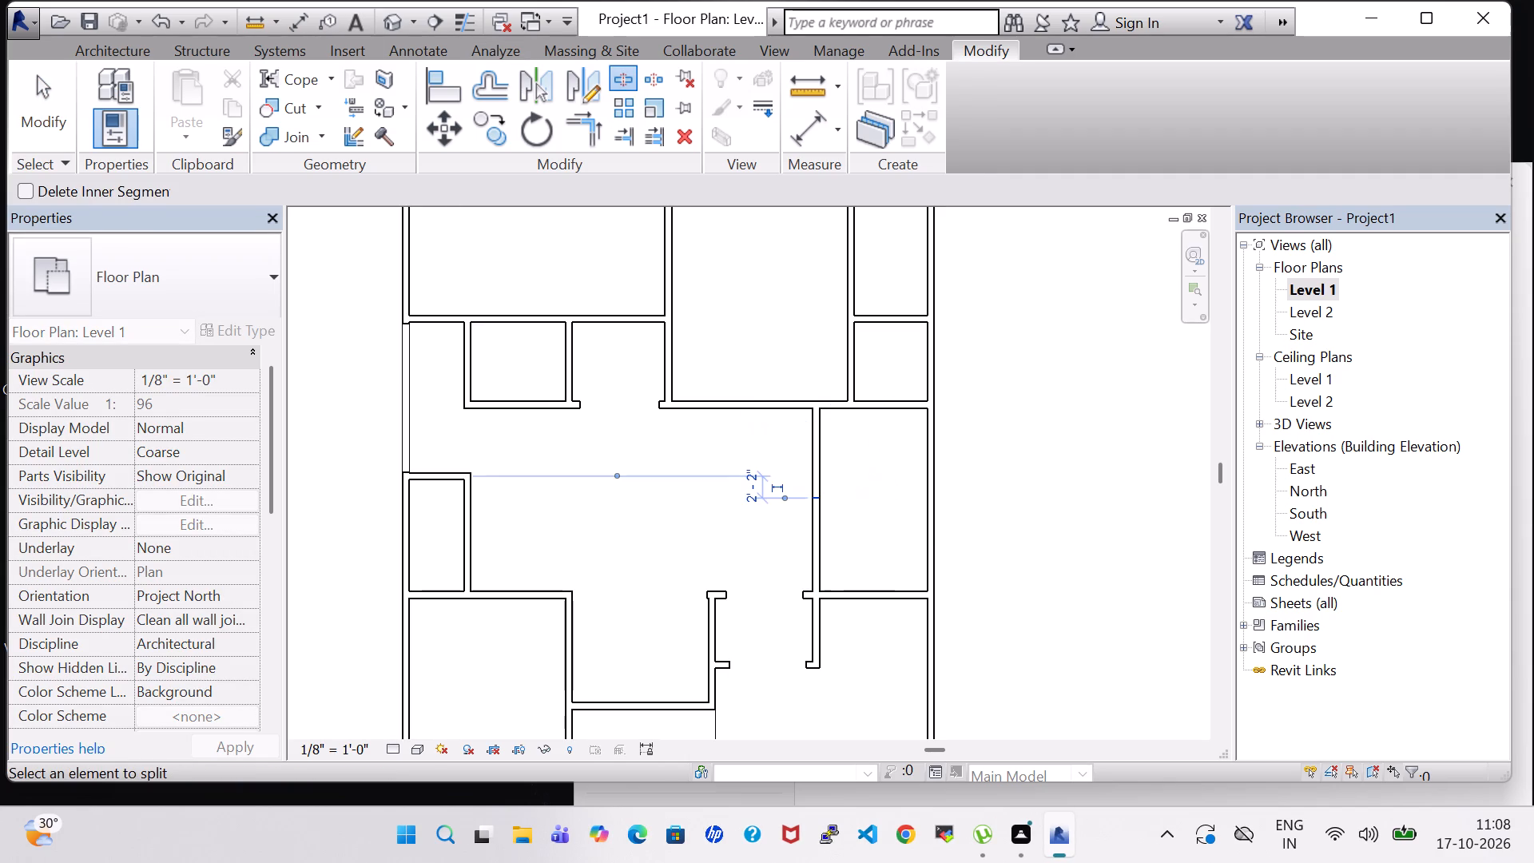
key(Escape)
key(Escape)
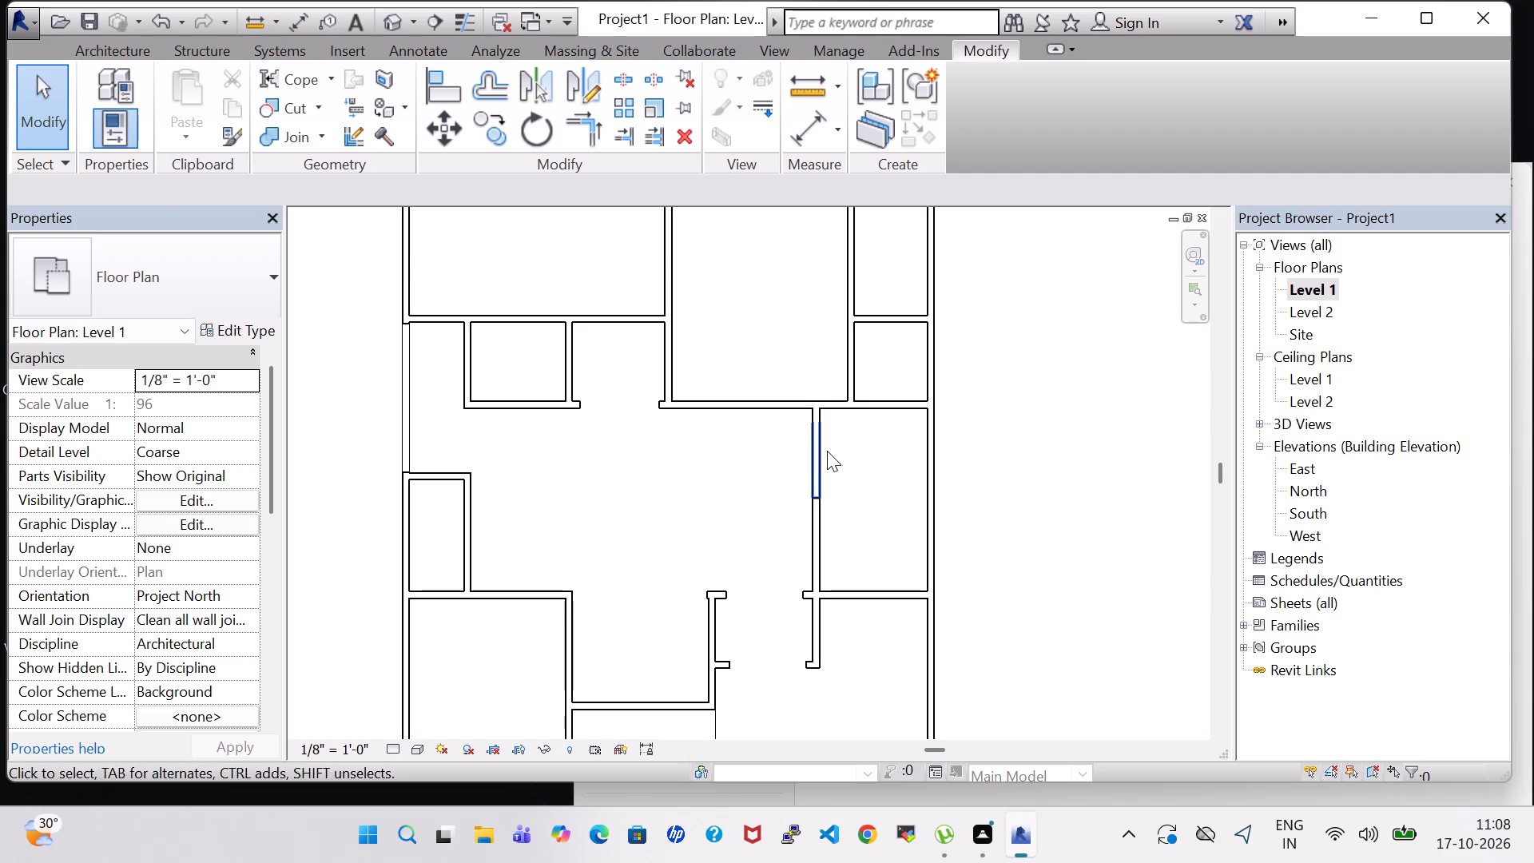
click(822, 451)
key(Delete)
Split the wall between the north-central room and the small east room about 7'-4" above its south end and near that end; delete the middle segment.
scroll(822, 451, down, 3)
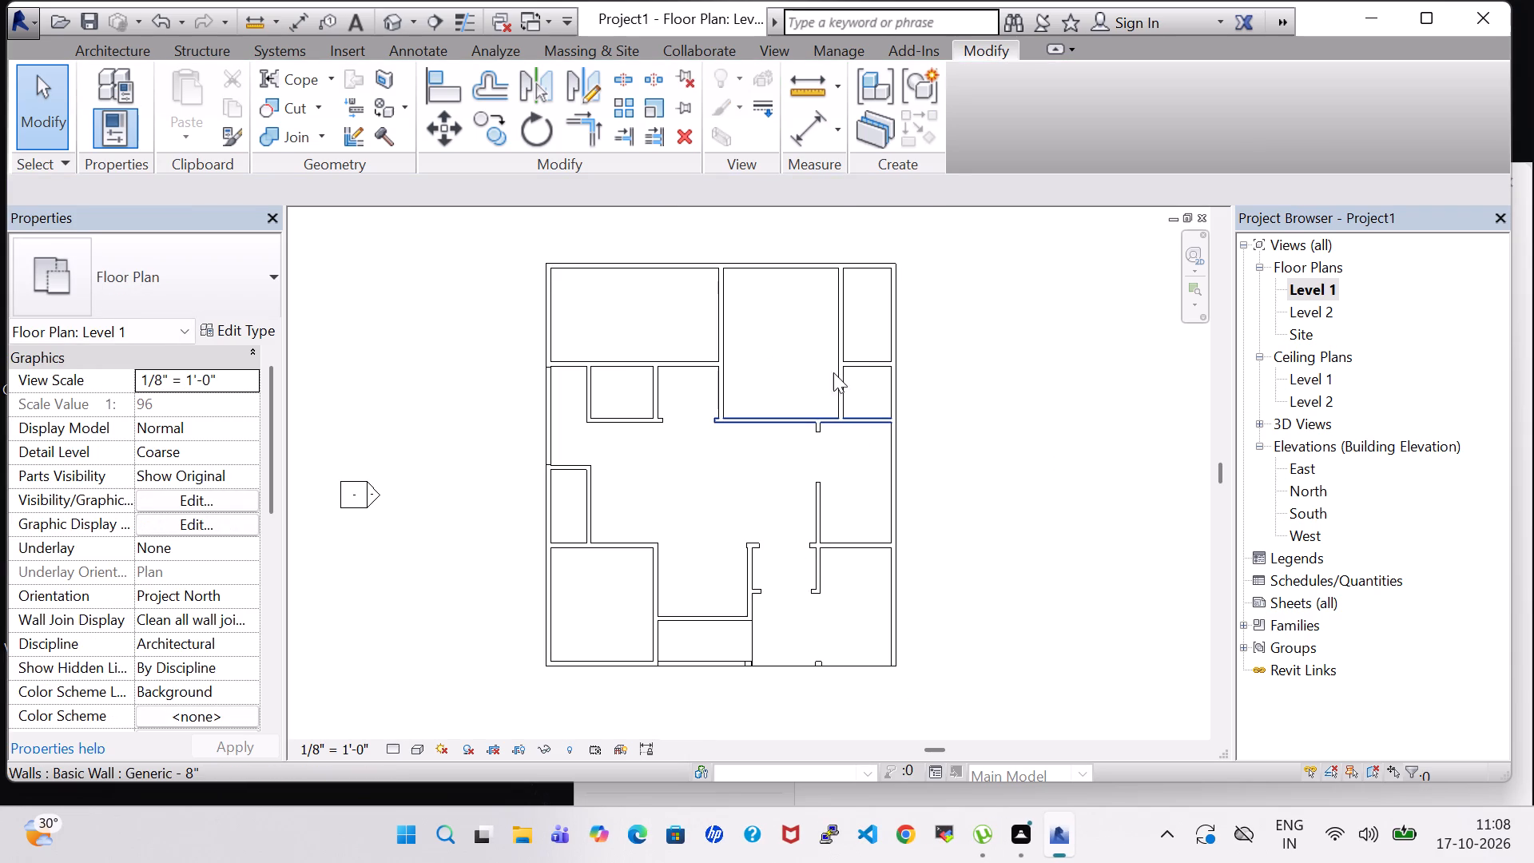
click(616, 72)
scroll(833, 351, up, 2)
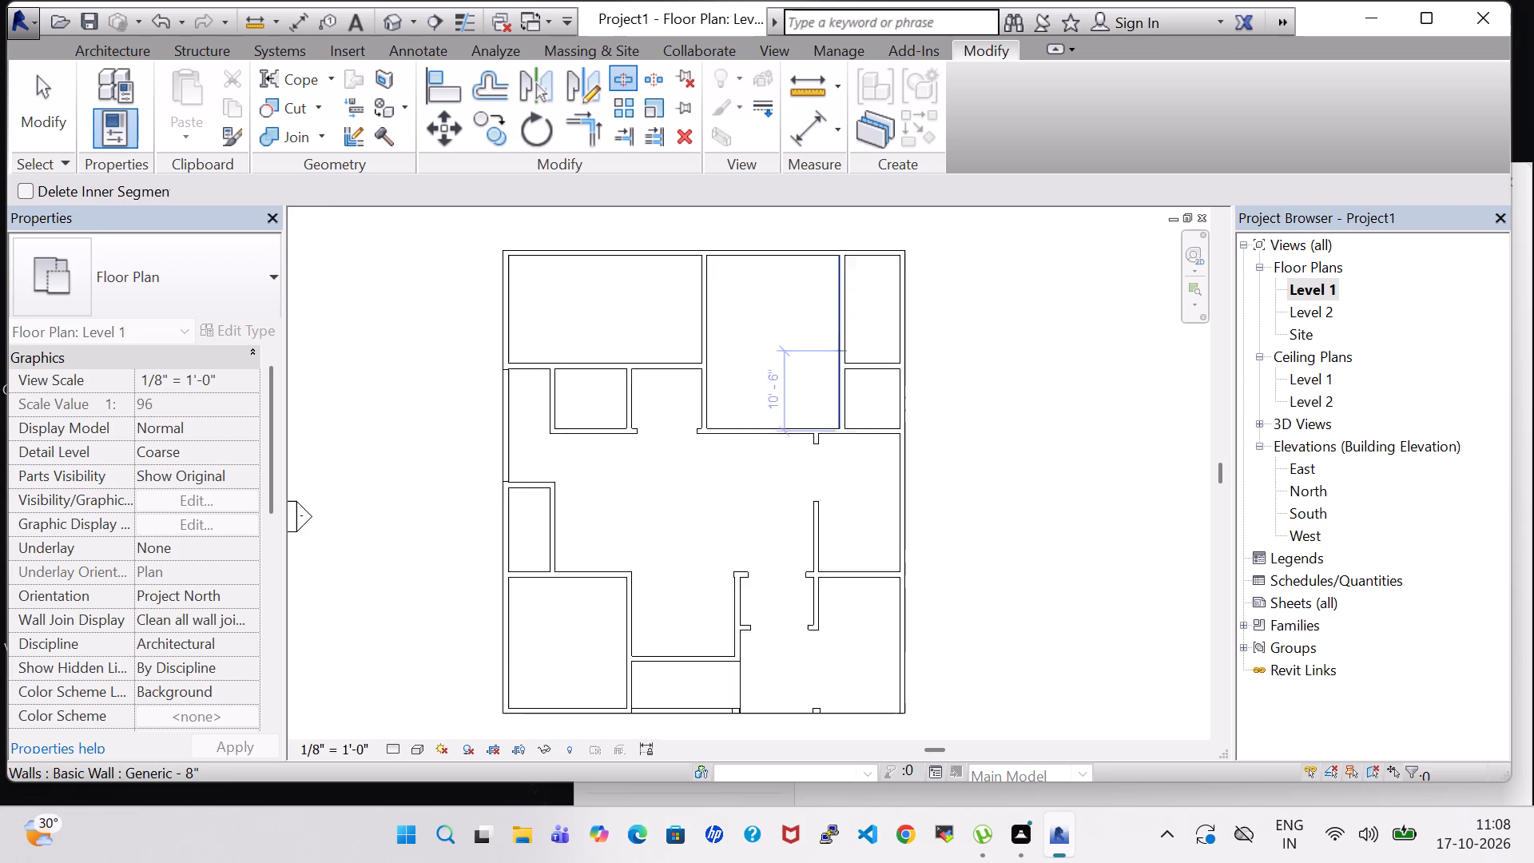
scroll(833, 351, up, 2)
scroll(857, 411, up, 2)
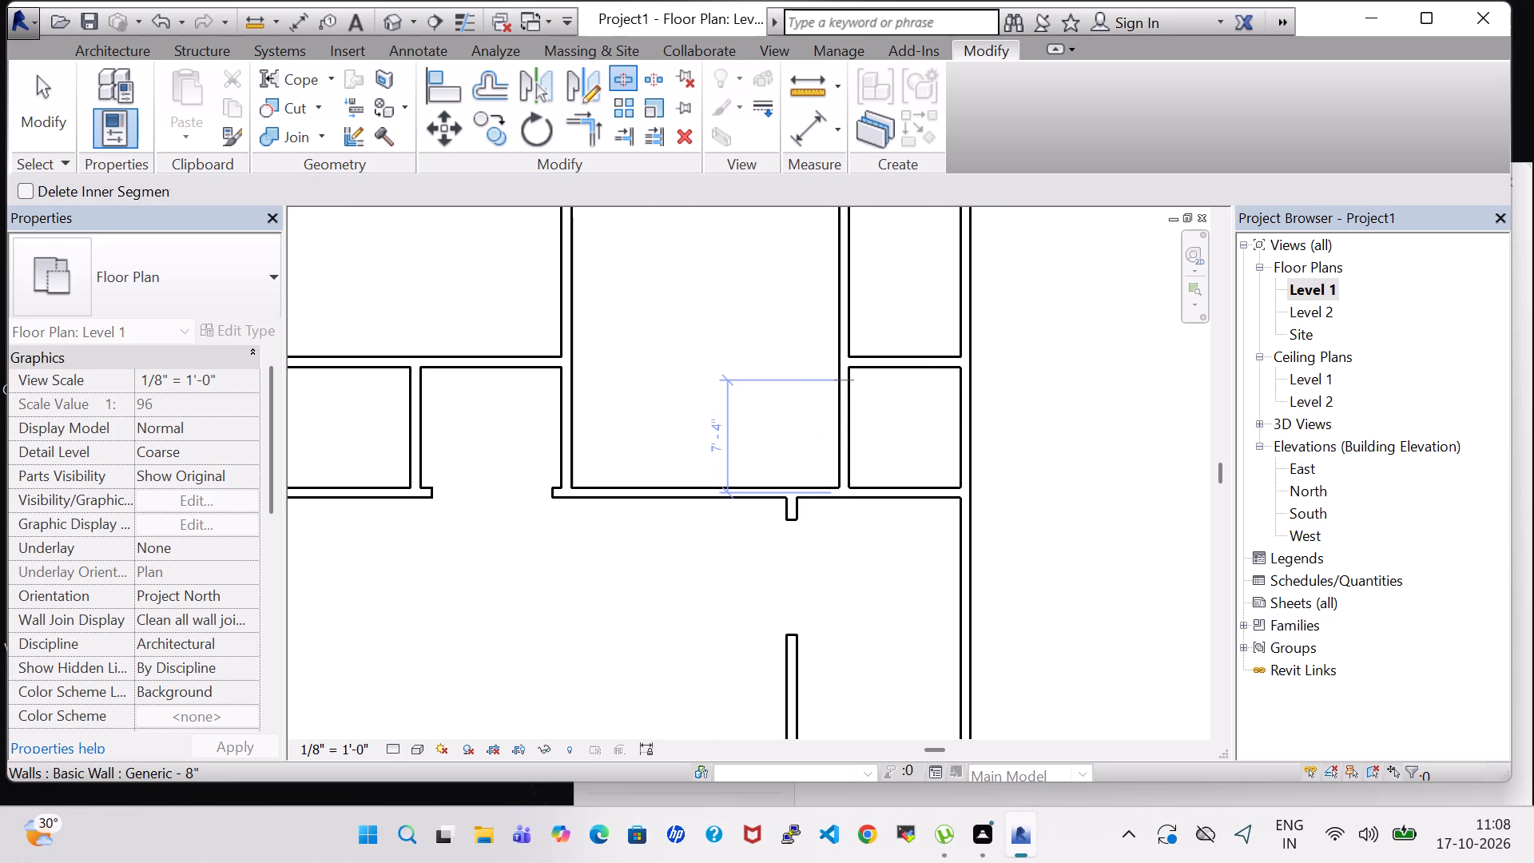
click(844, 380)
click(846, 475)
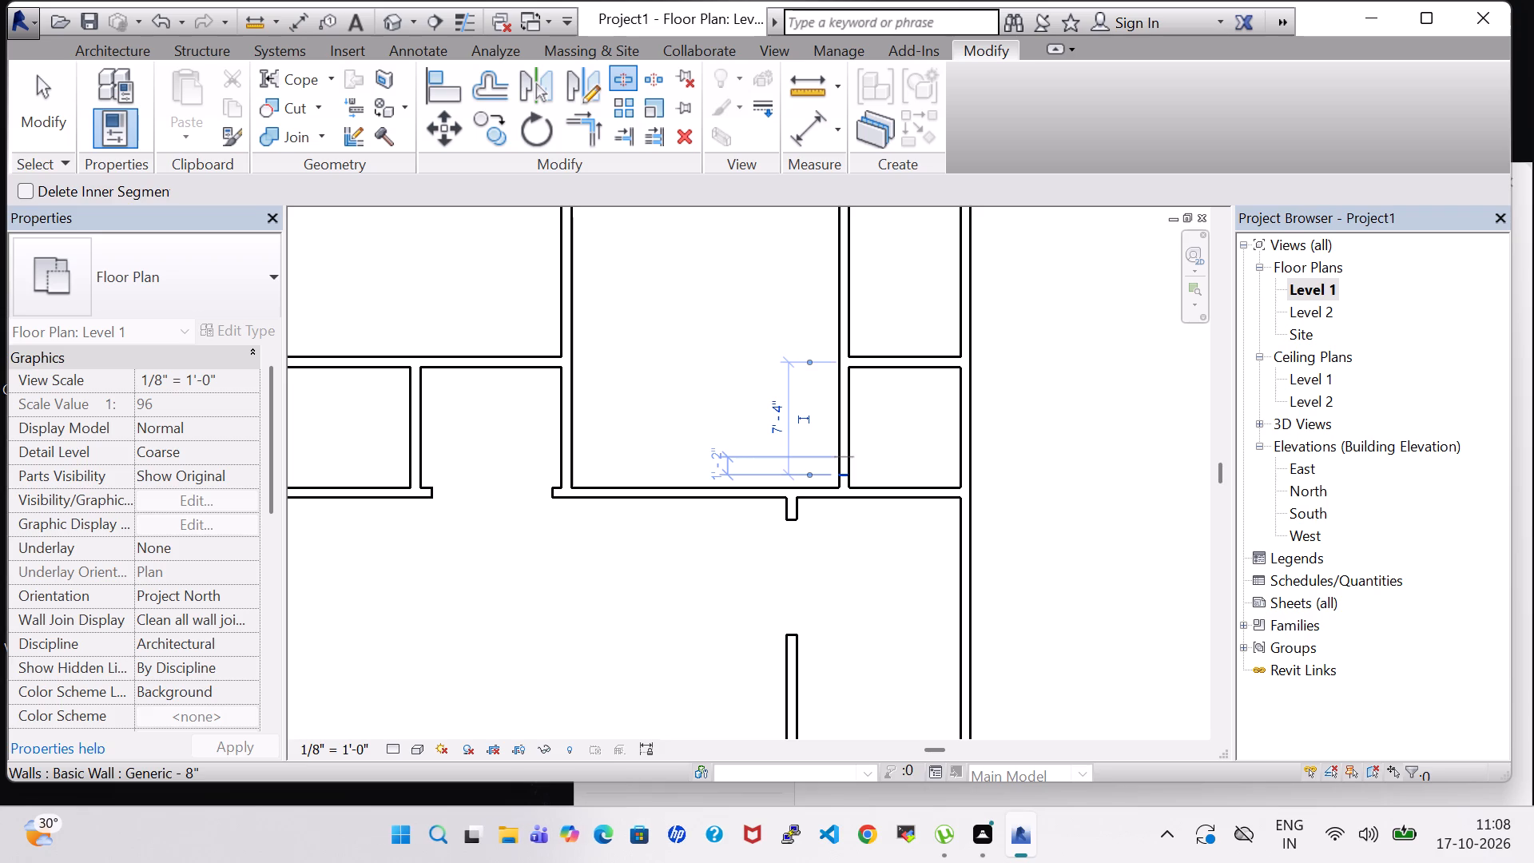
key(Escape)
key(Escape)
click(841, 437)
key(Delete)
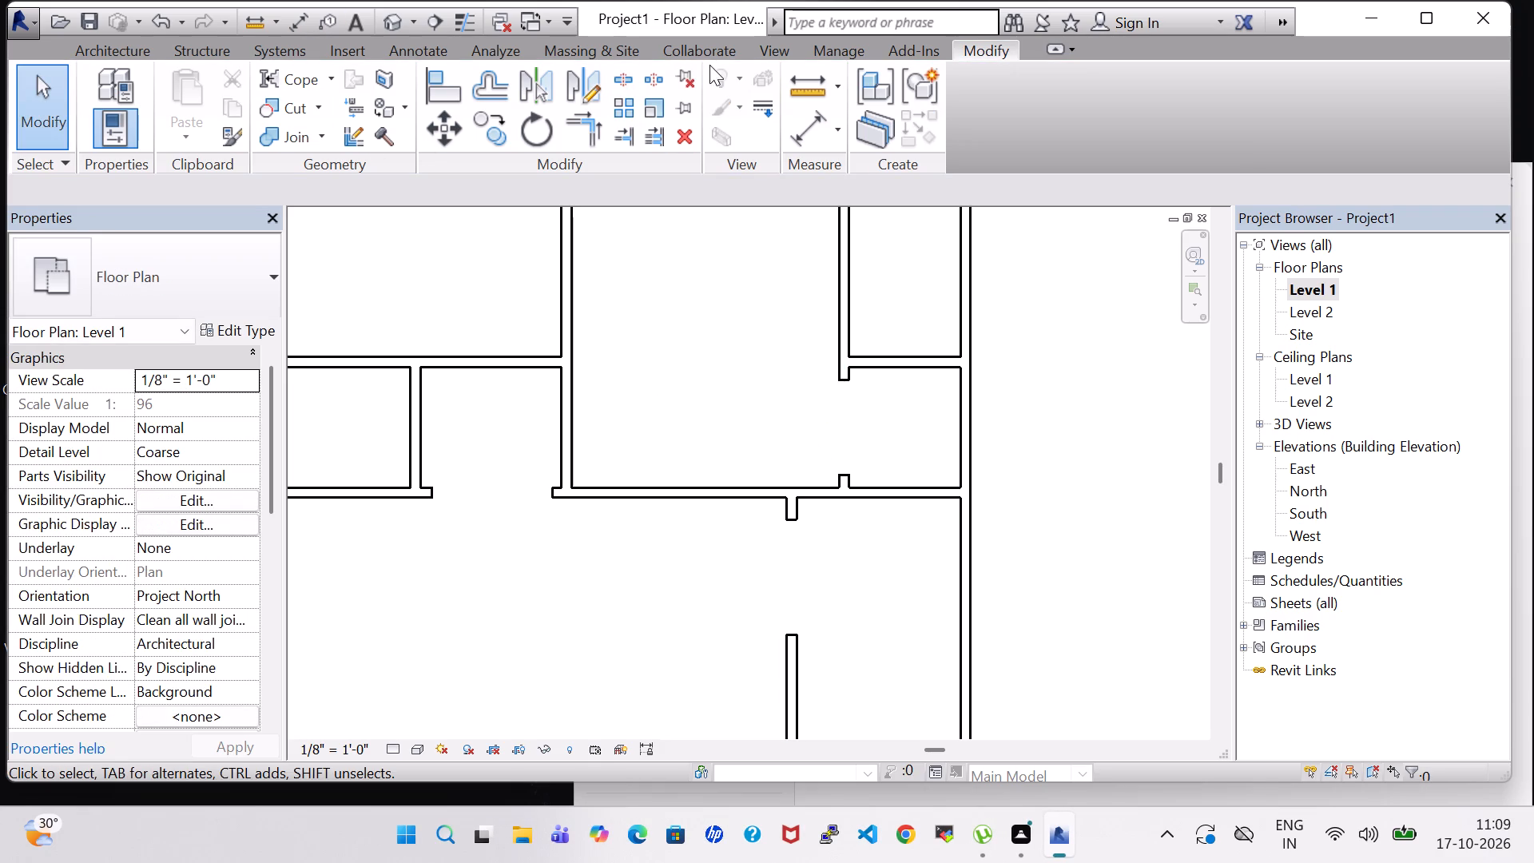
Split the east exterior wall at the inner faces of the small east room's north and south walls, leaving a segment about 7'-9" long.
click(625, 77)
scroll(1065, 360, up, 4)
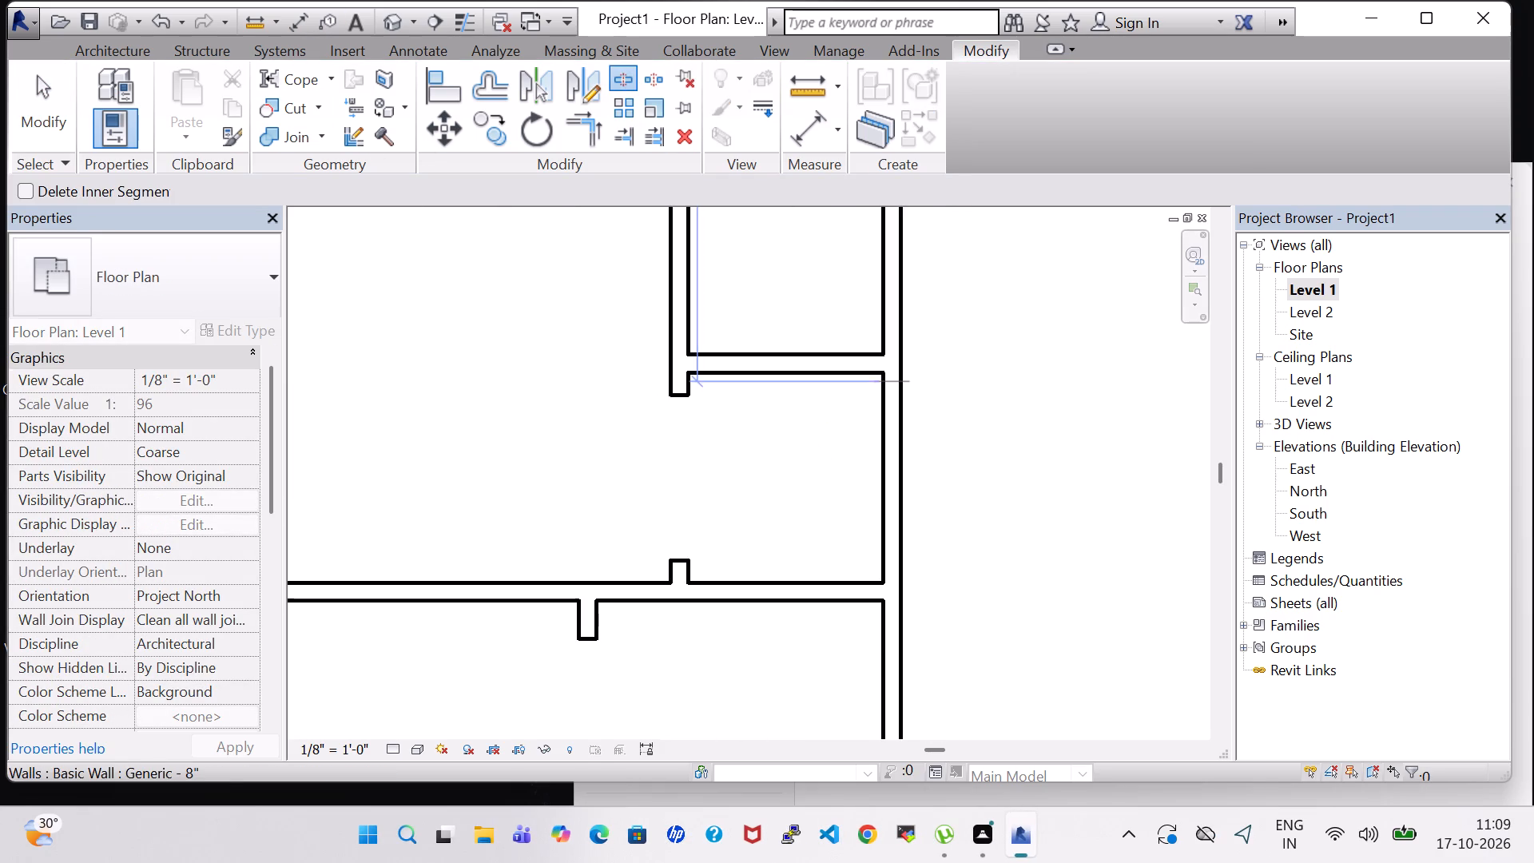
scroll(892, 384, up, 4)
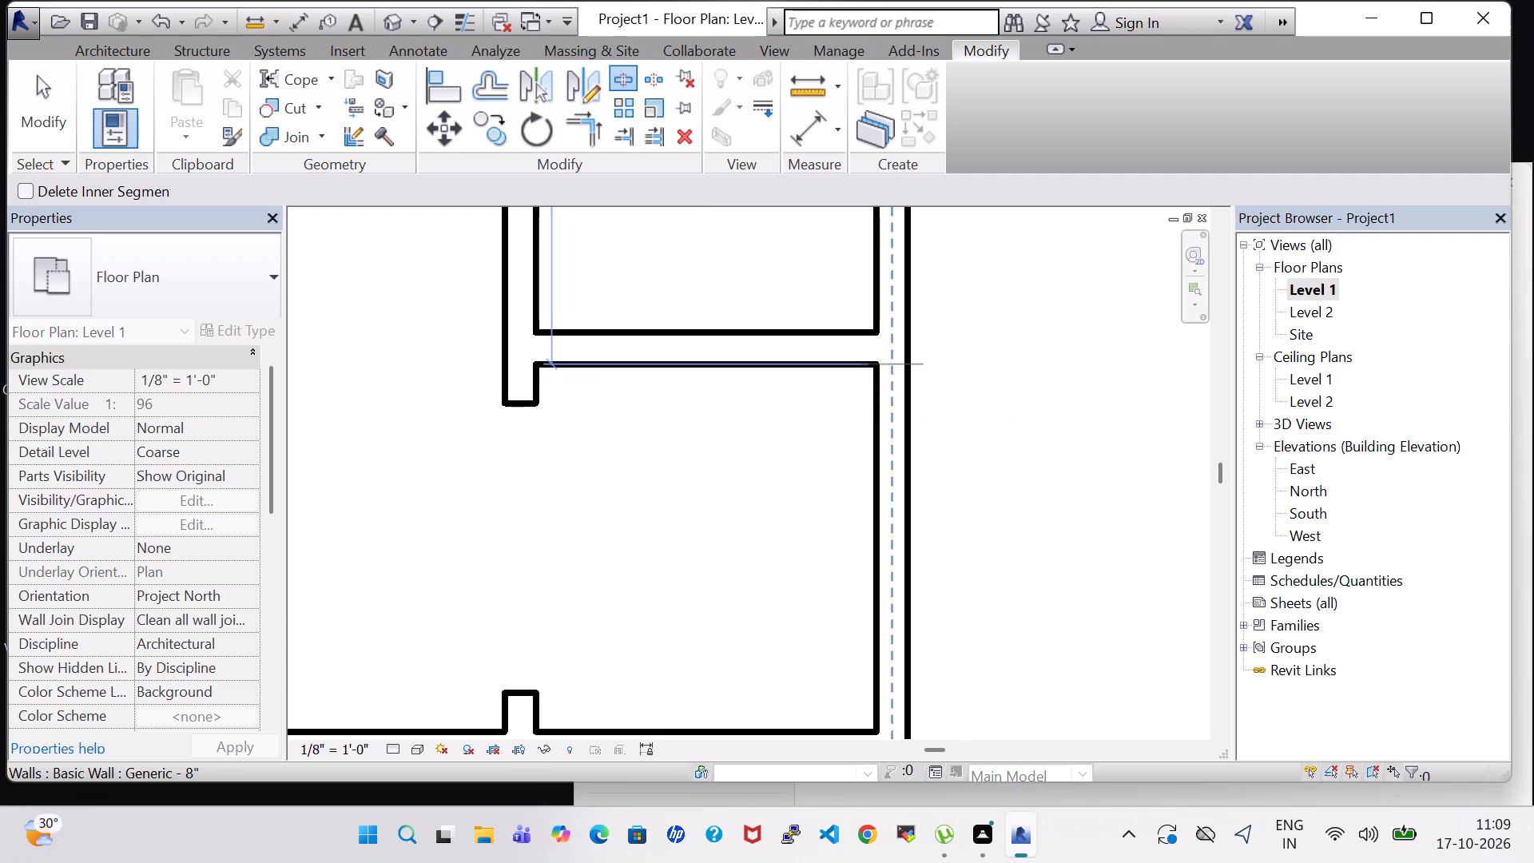
click(892, 364)
middle_drag(904, 509, 876, 424)
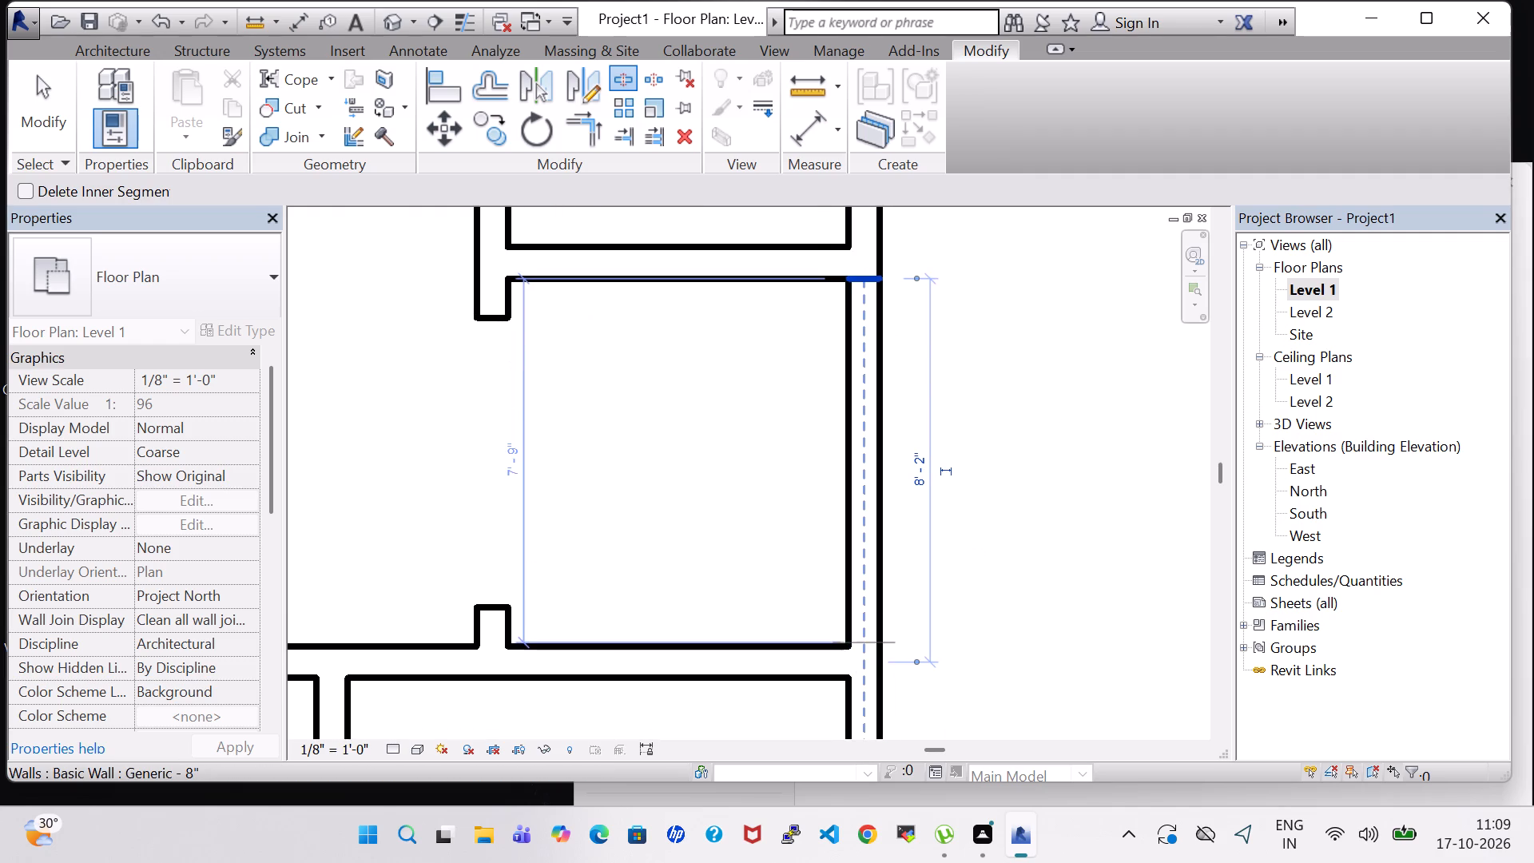
click(865, 642)
key(Escape)
key(Escape)
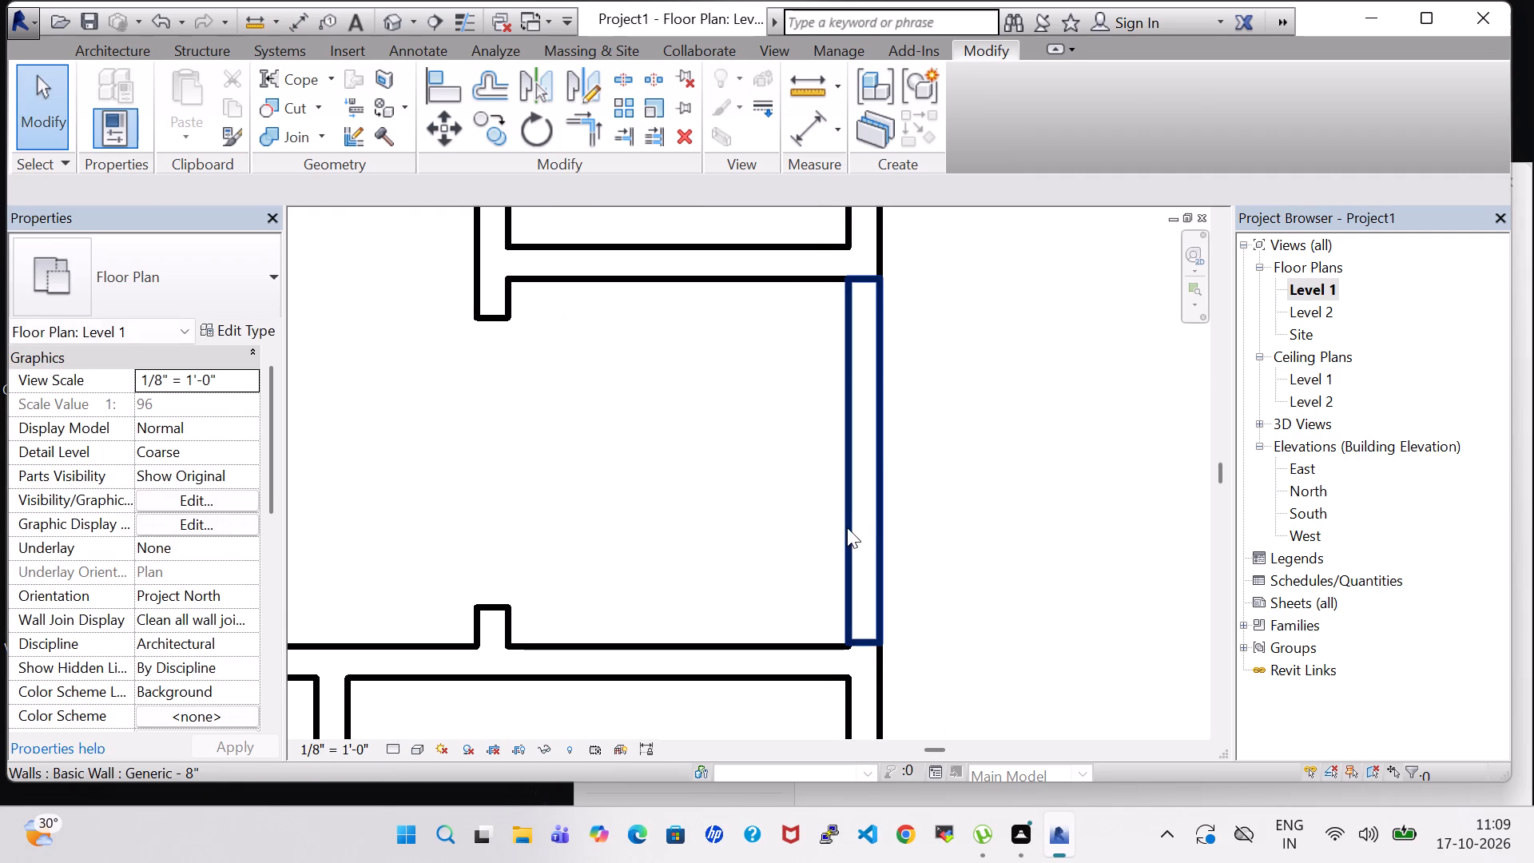
Select the east exterior wall segment between the two splits.
click(859, 527)
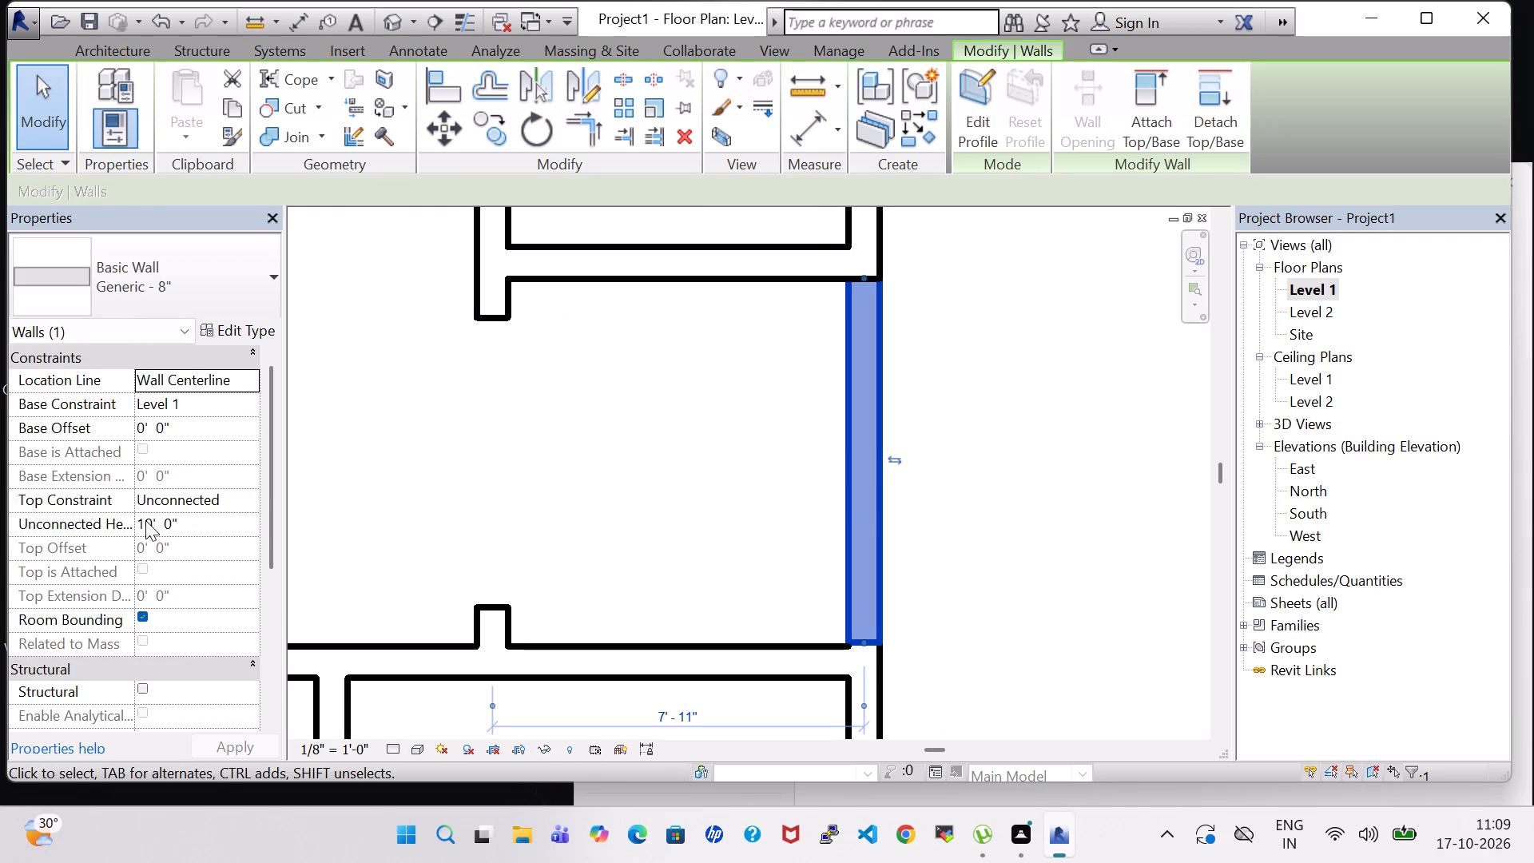
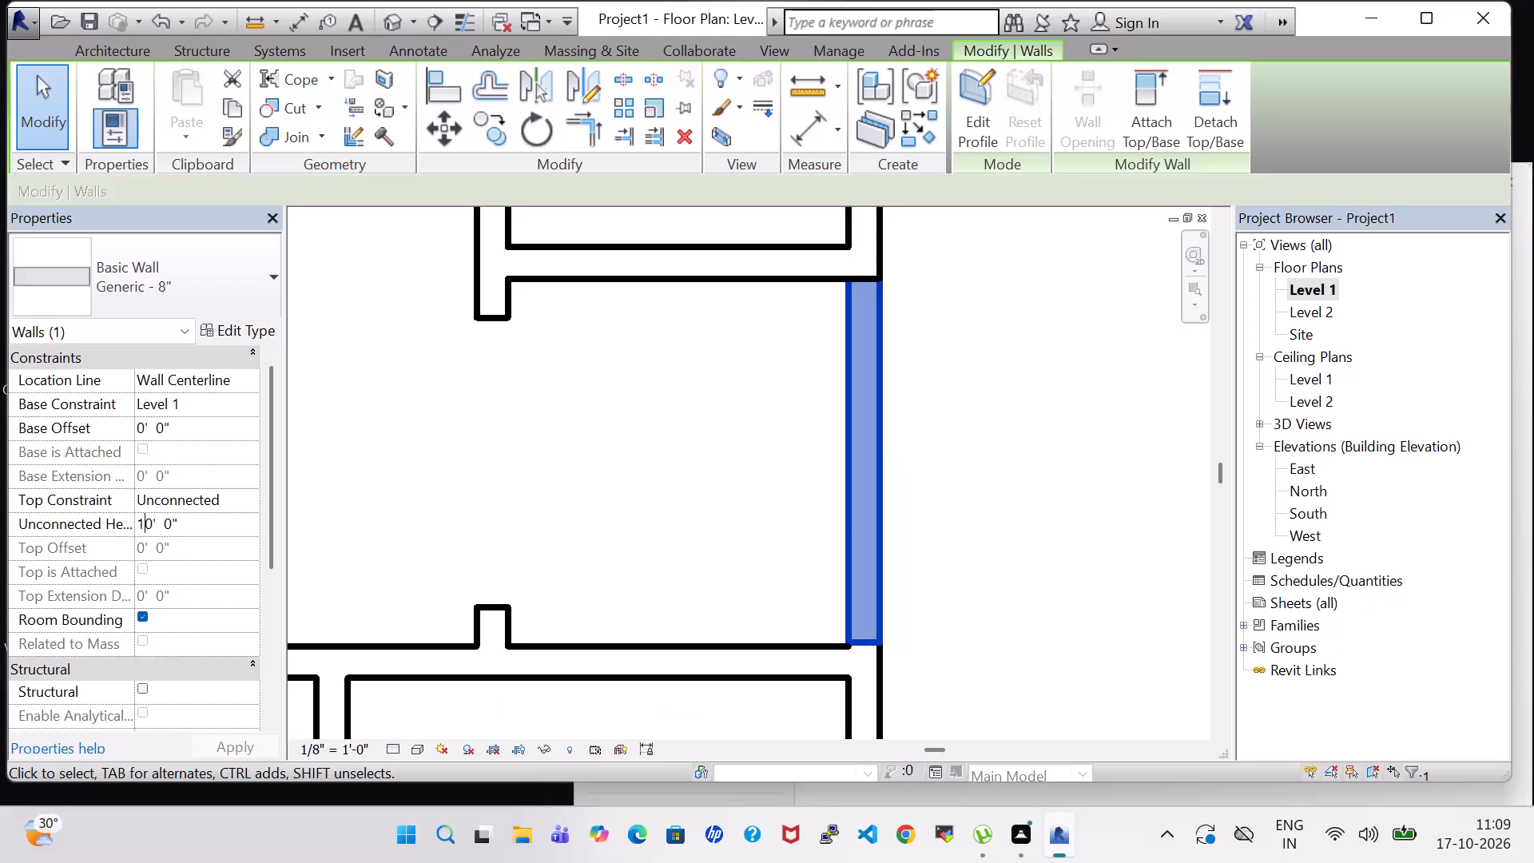
Set the unconnected height of the selected east exterior wall segment to 4' 0".
key(Right)
key(BackSpace)
key(BackSpace)
key(4)
key(Return)
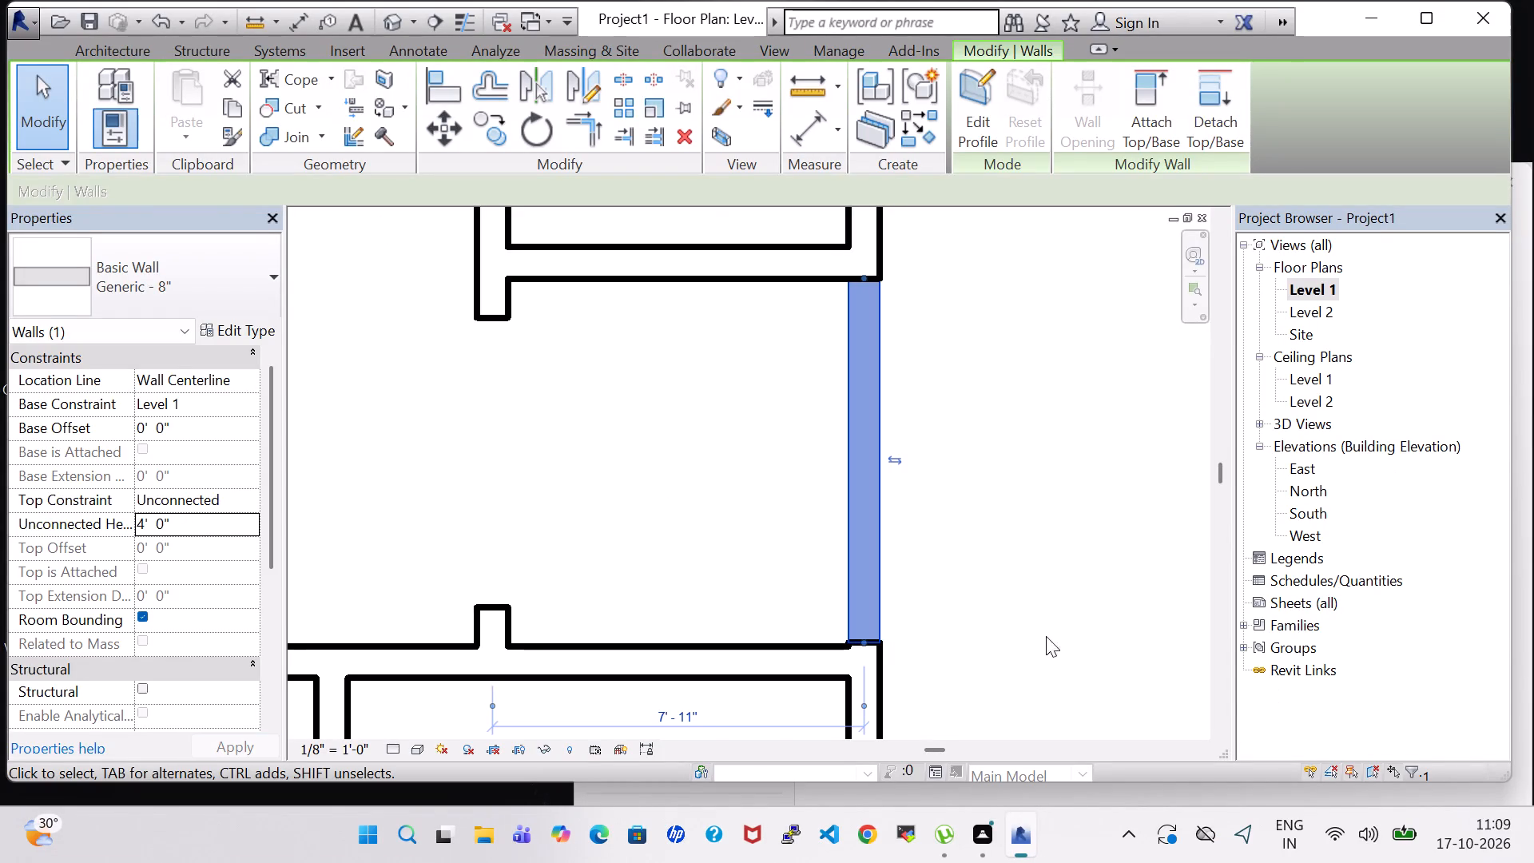
click(957, 499)
Check the height properties of the low east and west exterior wall segments and look over the whole plan.
scroll(293, 495, down, 5)
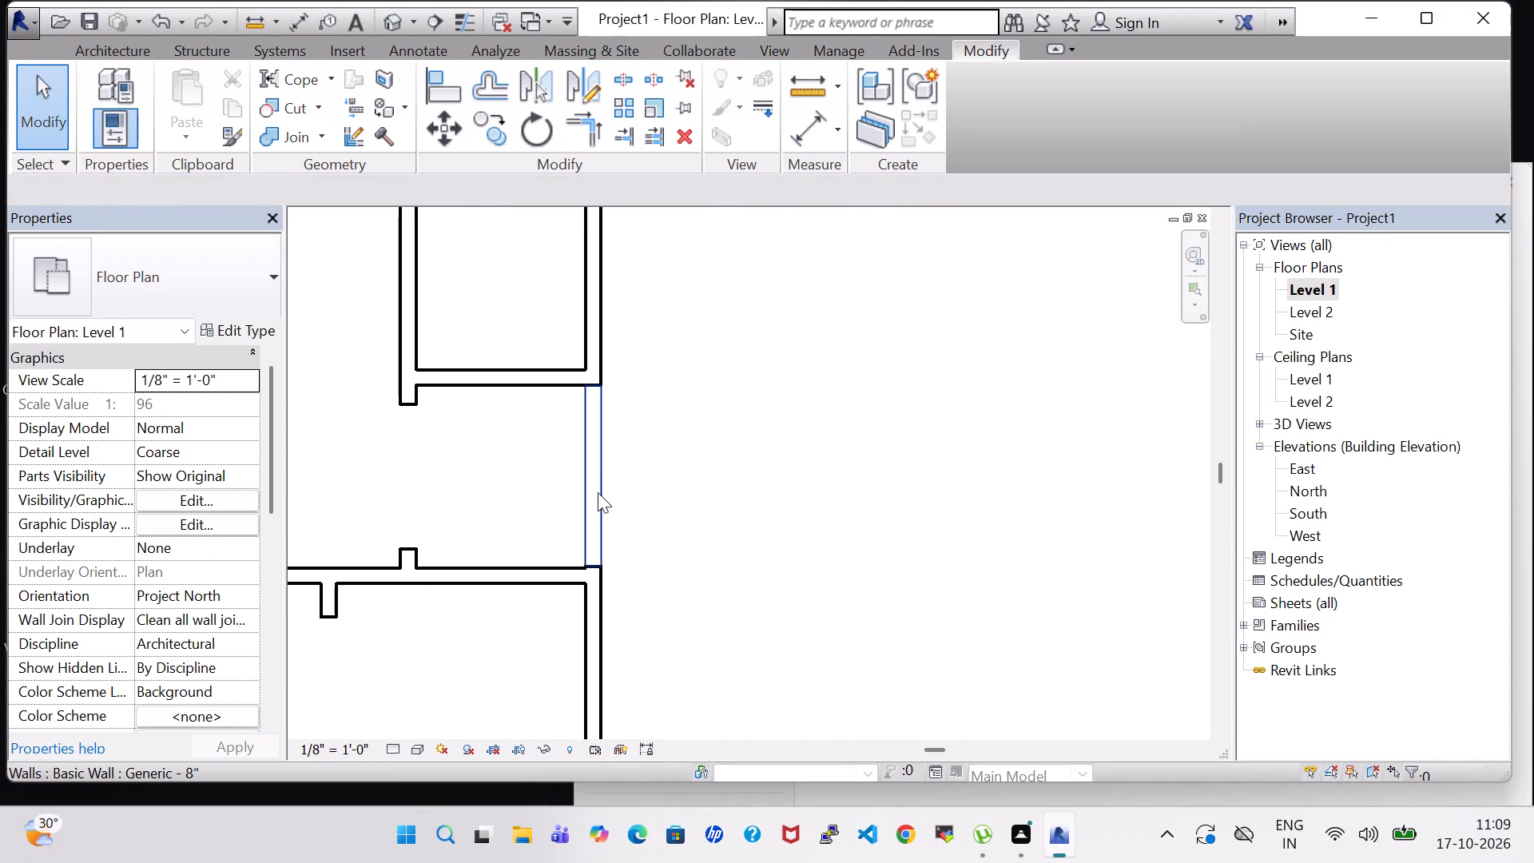
click(598, 492)
scroll(670, 495, down, 2)
middle_drag(713, 486, 909, 468)
scroll(504, 484, down, 2)
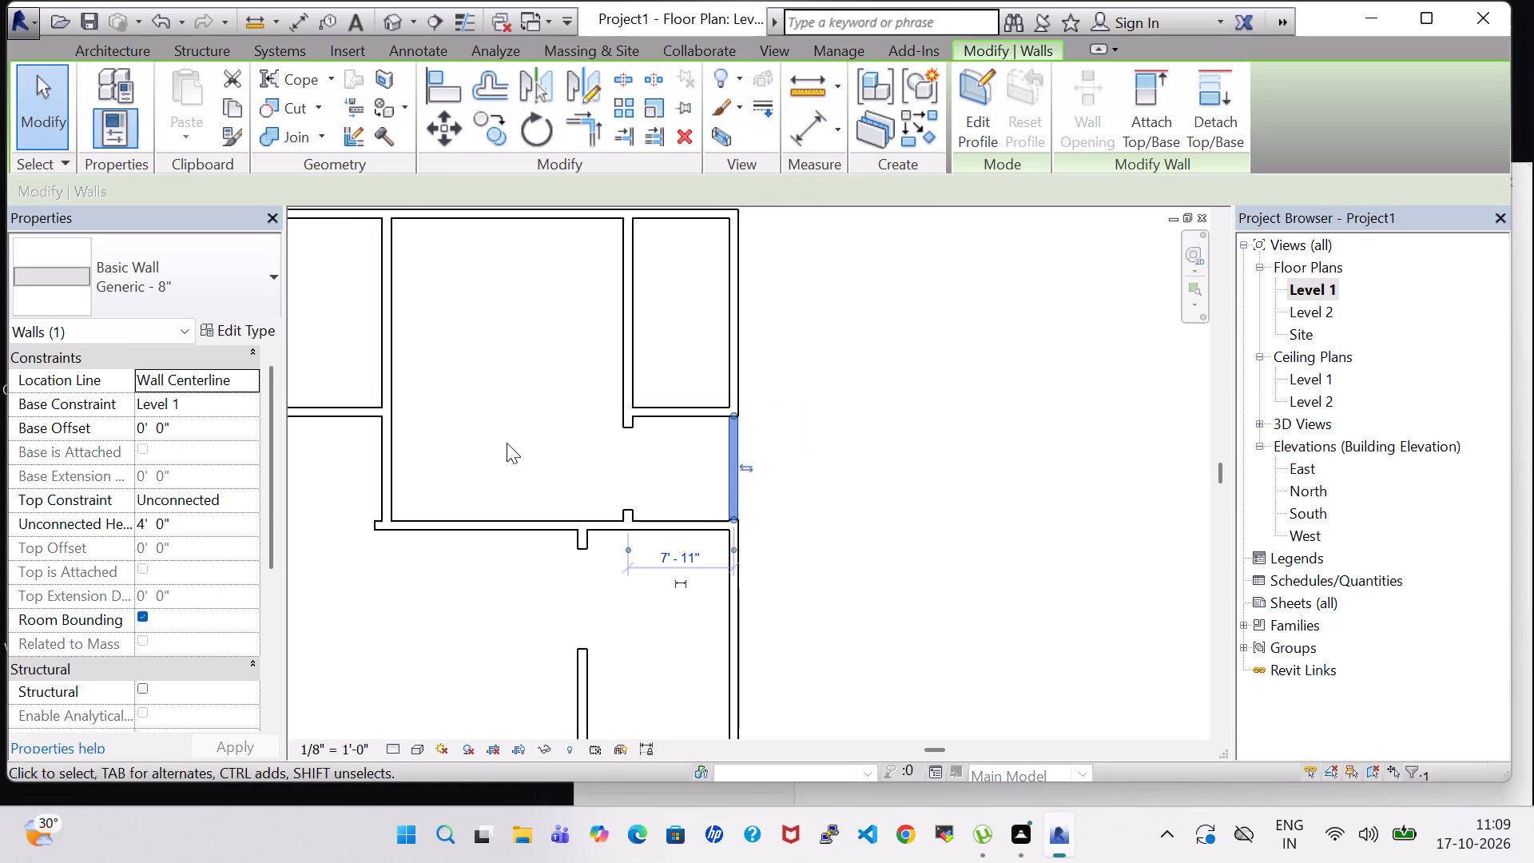
middle_drag(507, 443, 984, 443)
click(523, 499)
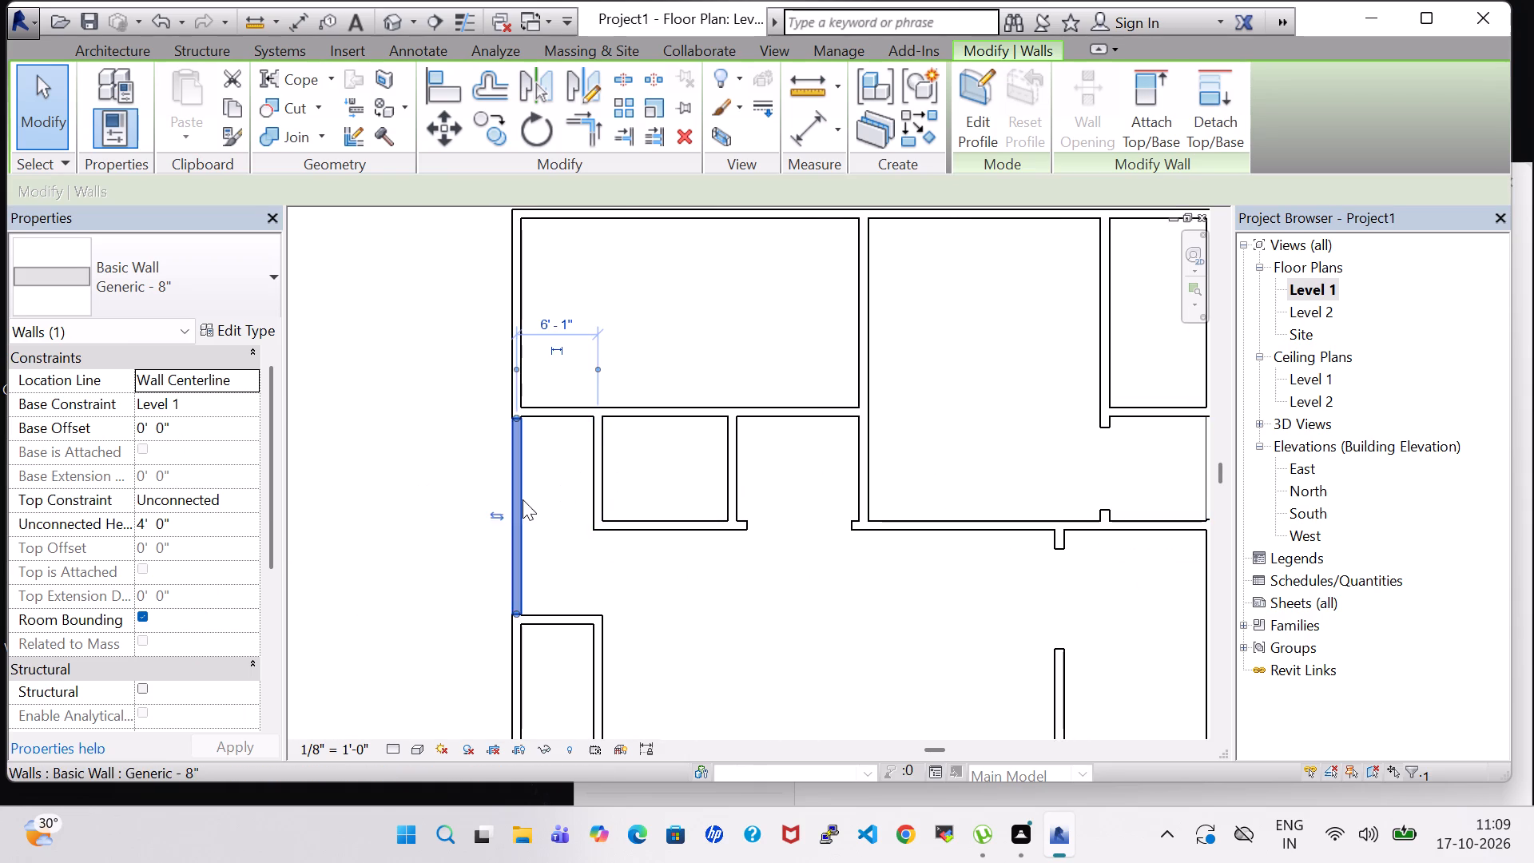
click(393, 515)
scroll(393, 515, down, 4)
middle_drag(944, 633, 948, 409)
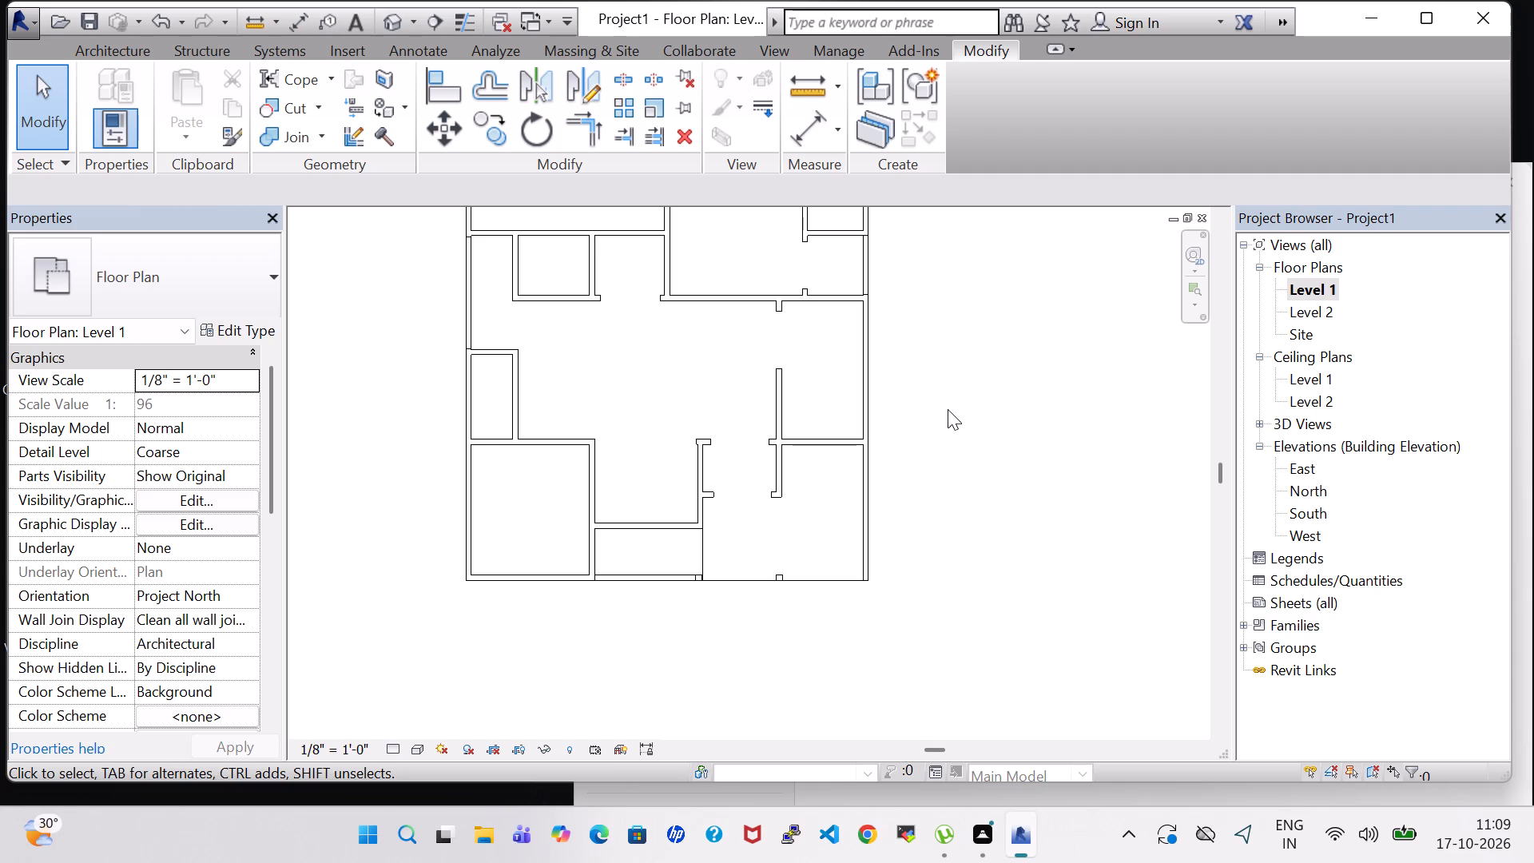
scroll(963, 519, down, 1)
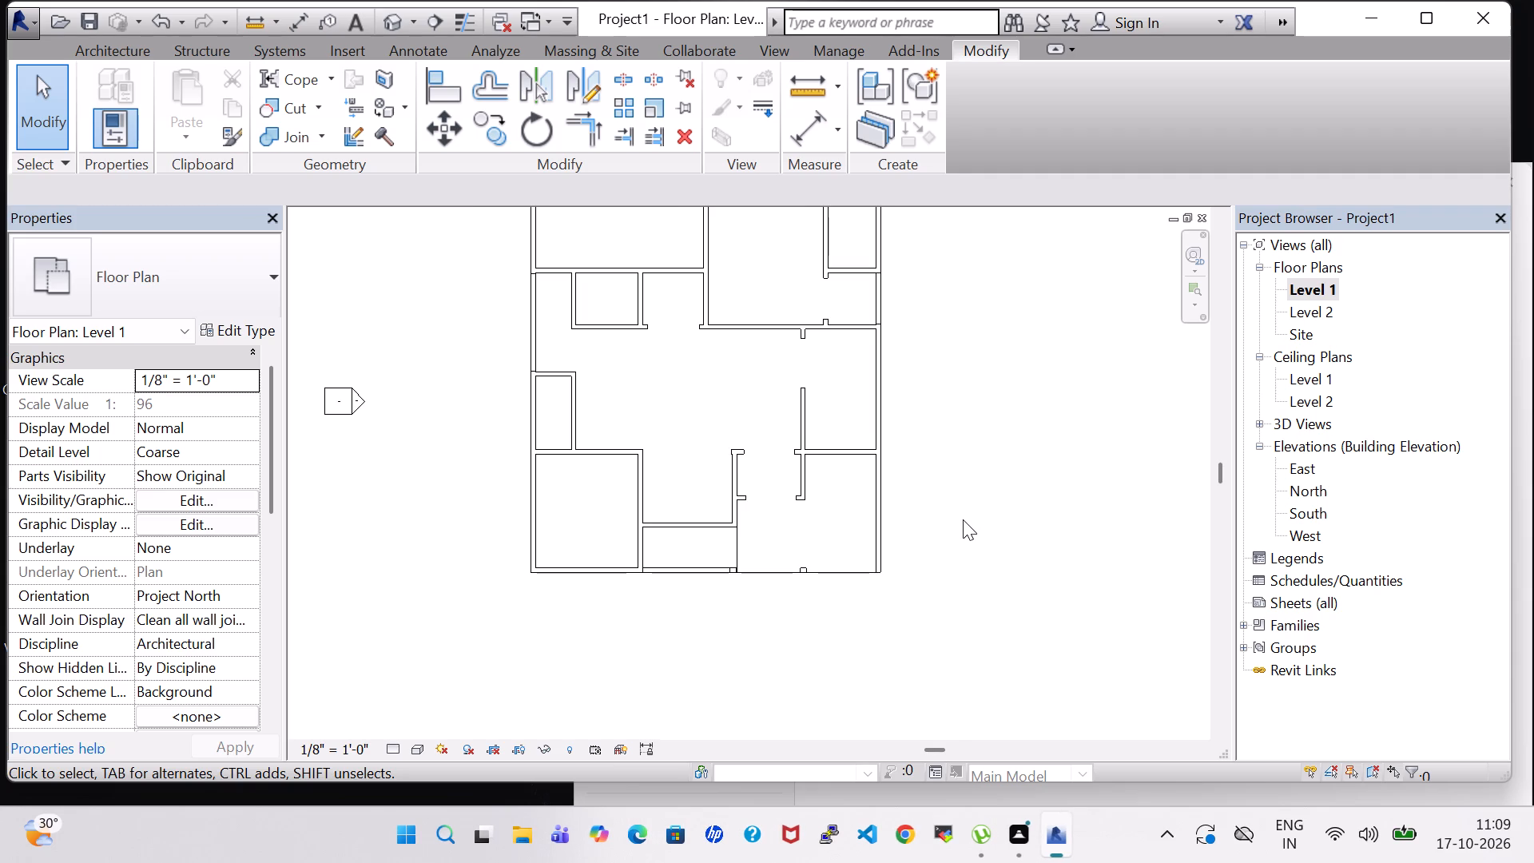
middle_drag(963, 519, 1016, 665)
middle_drag(1019, 558, 988, 513)
scroll(988, 513, up, 1)
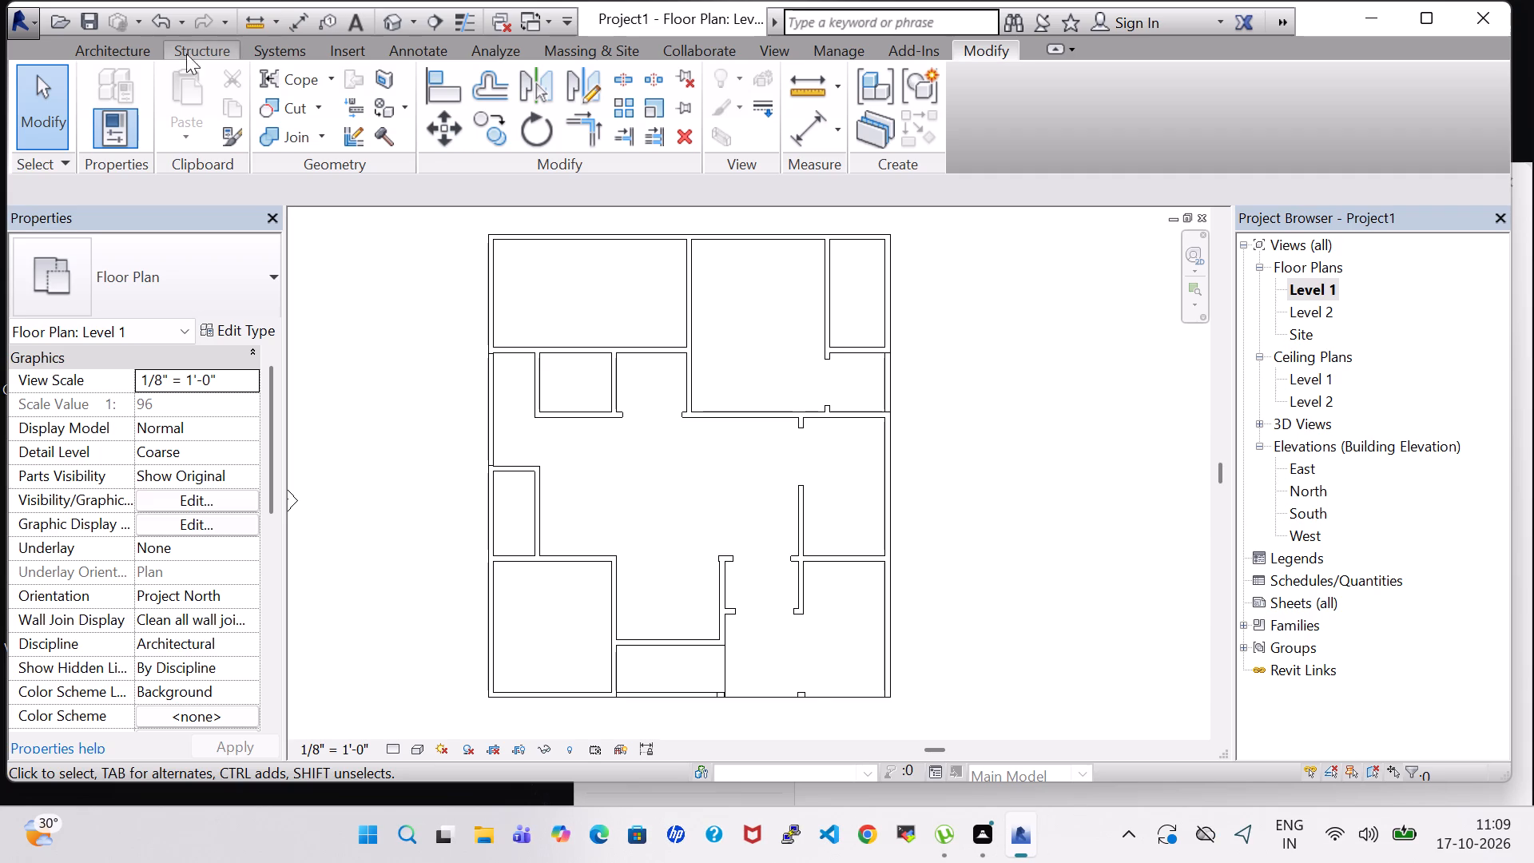
Draw a 10' 0" high Generic - 8" wall across the small northeast room, from its east exterior wall to its west wall.
click(107, 41)
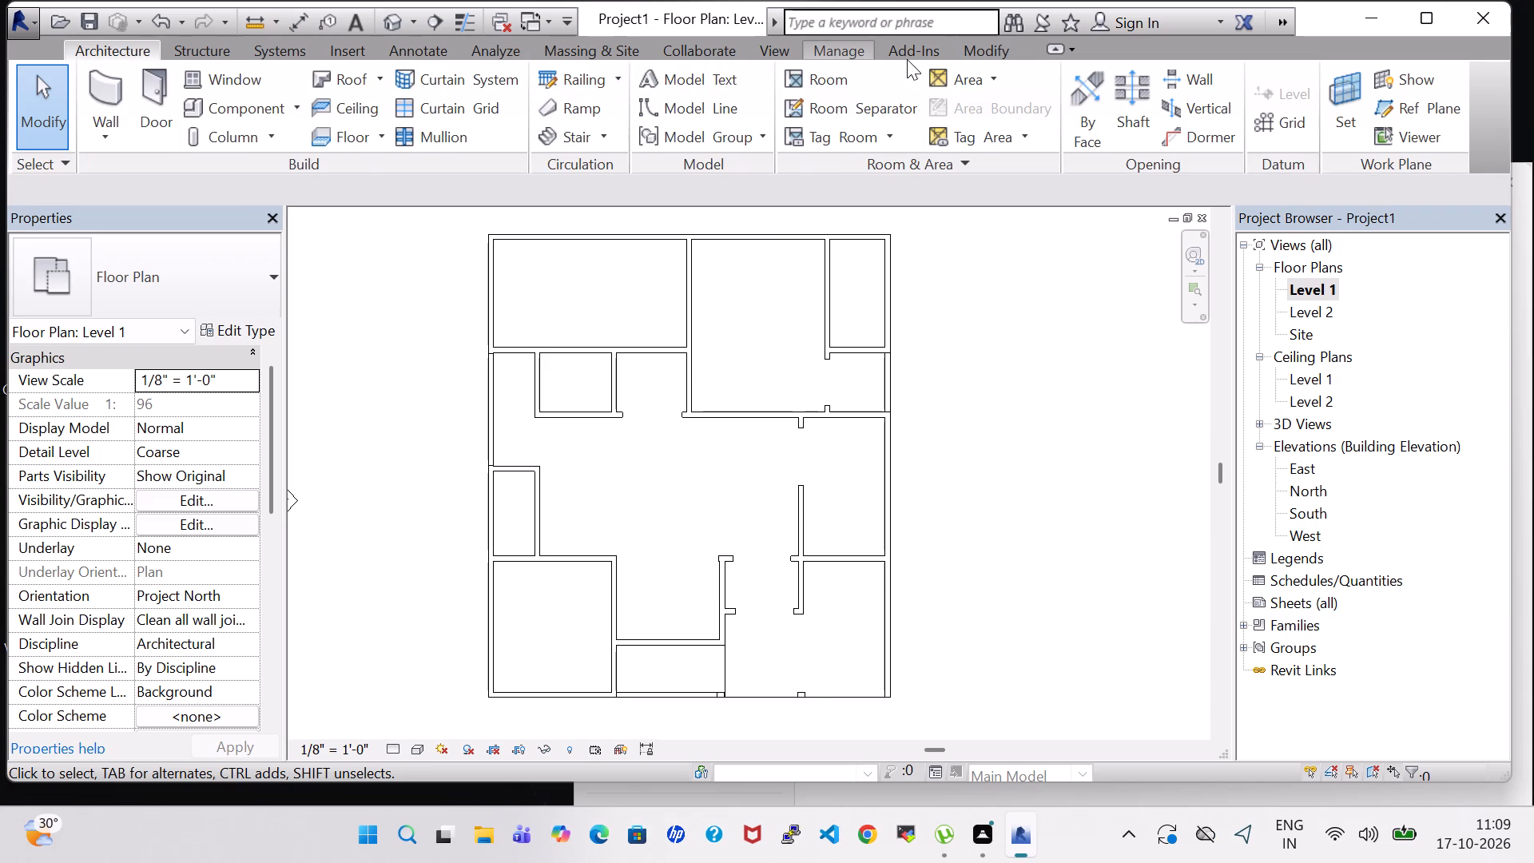
click(124, 79)
scroll(987, 302, up, 4)
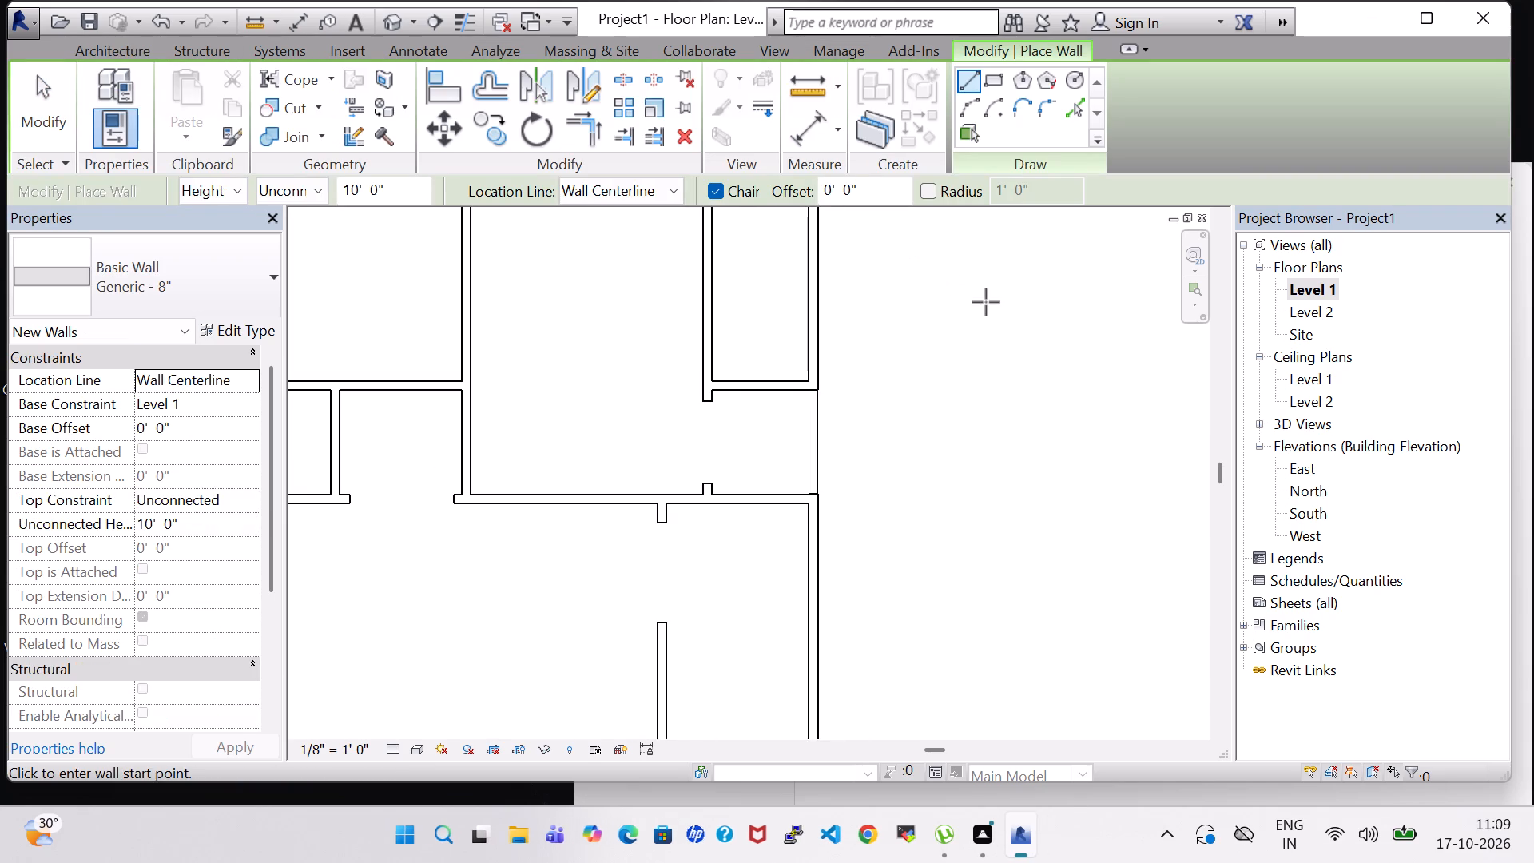
middle_drag(982, 302, 1033, 420)
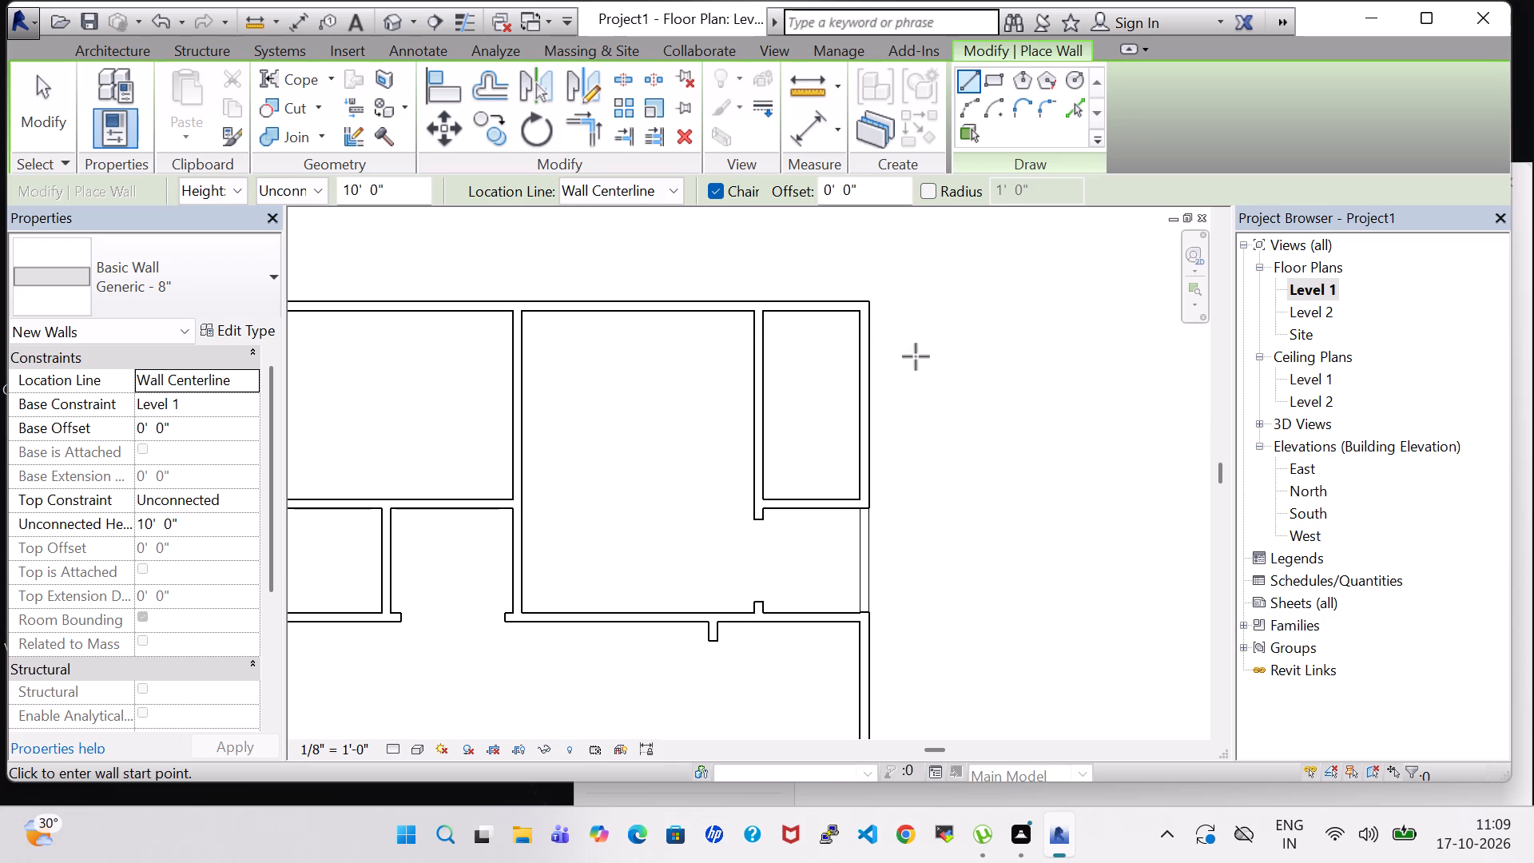
middle_drag(916, 356, 958, 442)
click(909, 458)
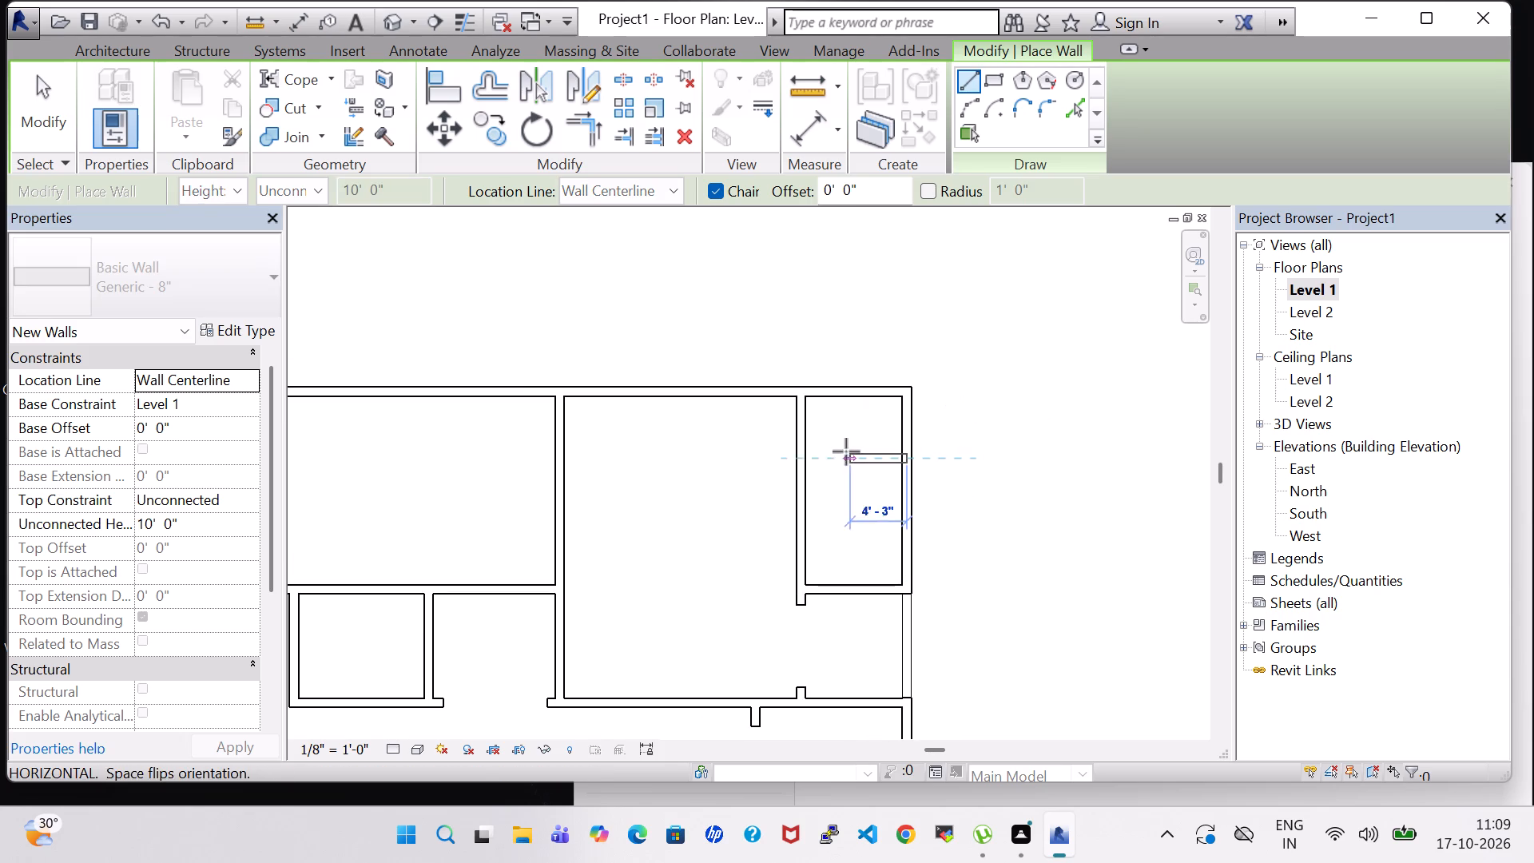
scroll(796, 471, up, 4)
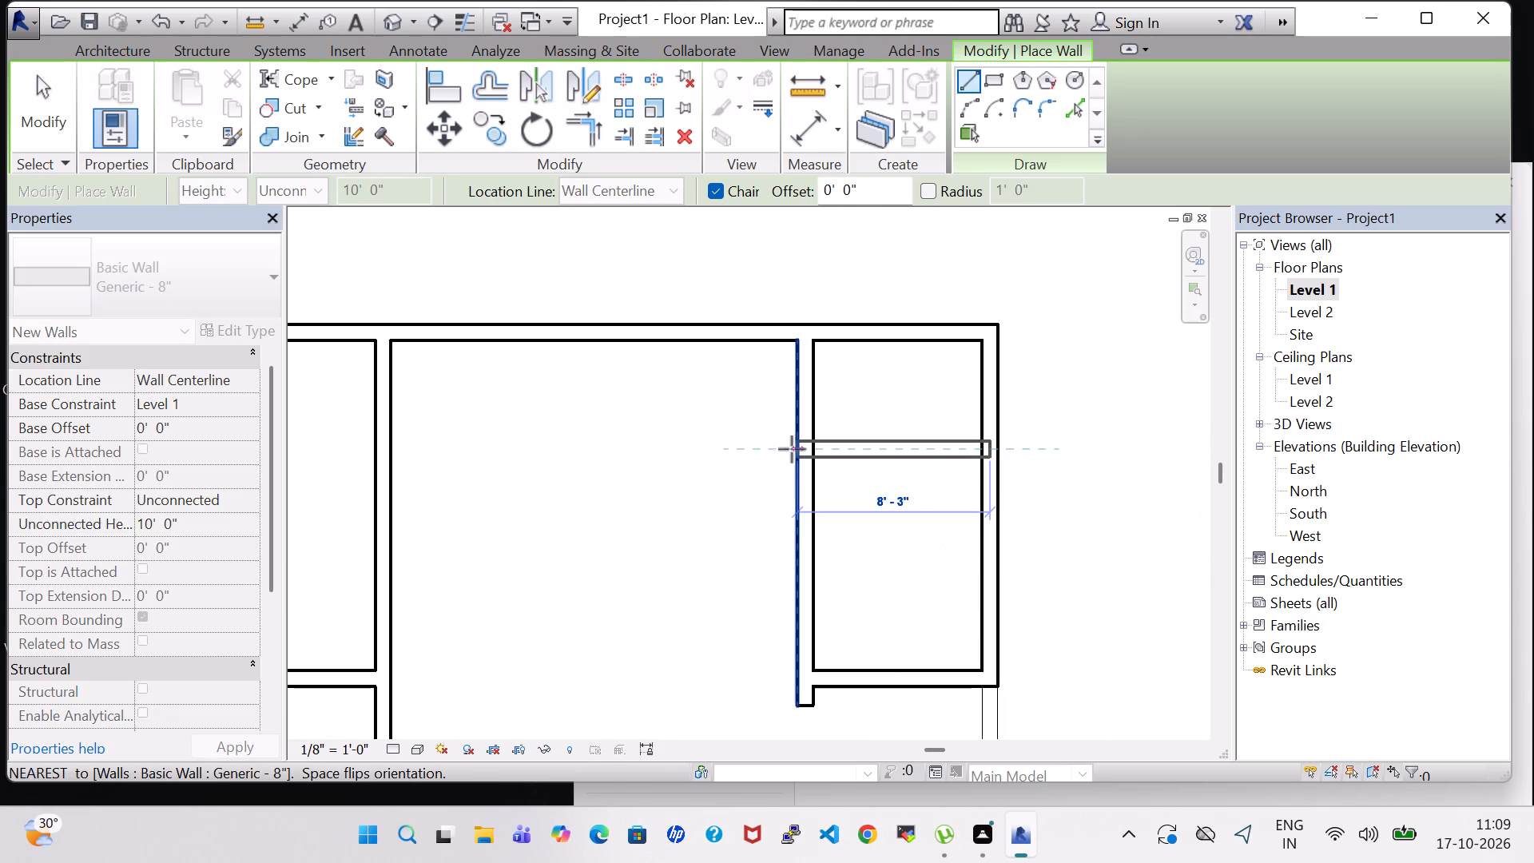
click(789, 451)
key(Escape)
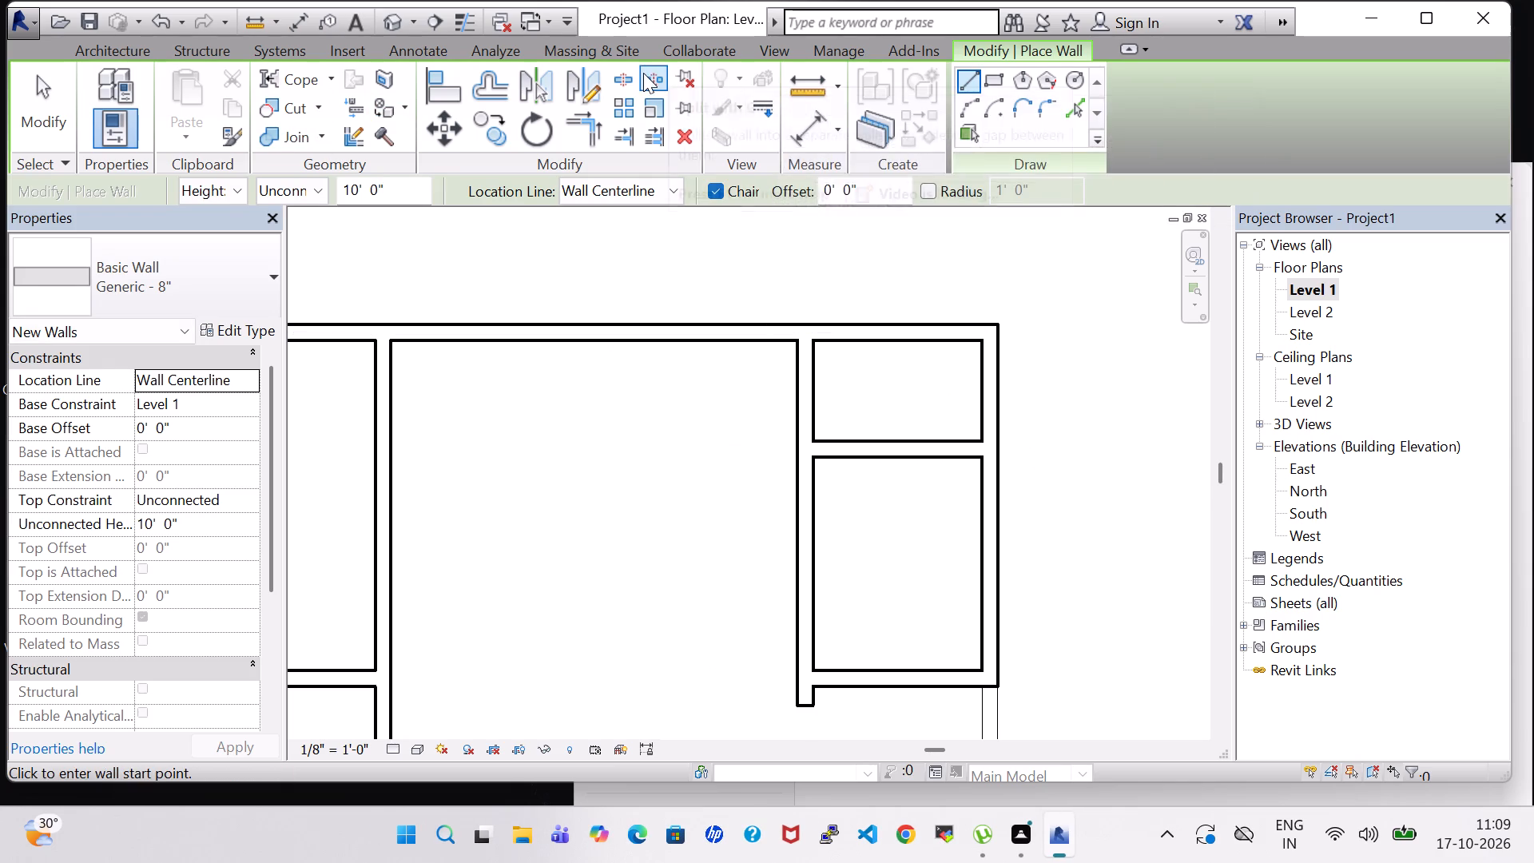
Split the wall between the north-central and northeast rooms near the north exterior wall and about 4'-0" from it; delete the segment between.
click(620, 77)
scroll(872, 416, up, 4)
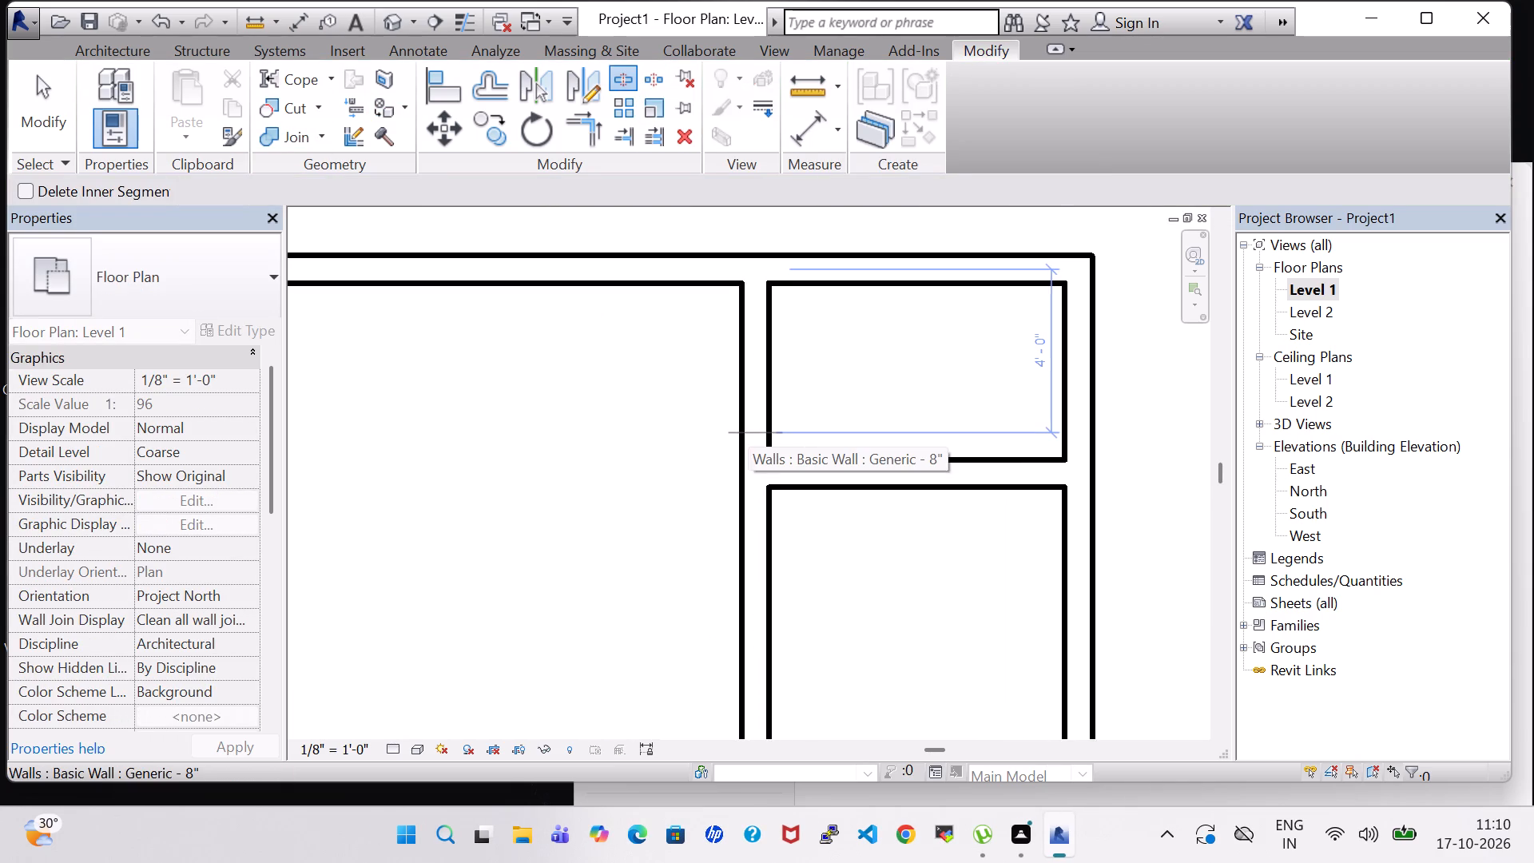
click(748, 432)
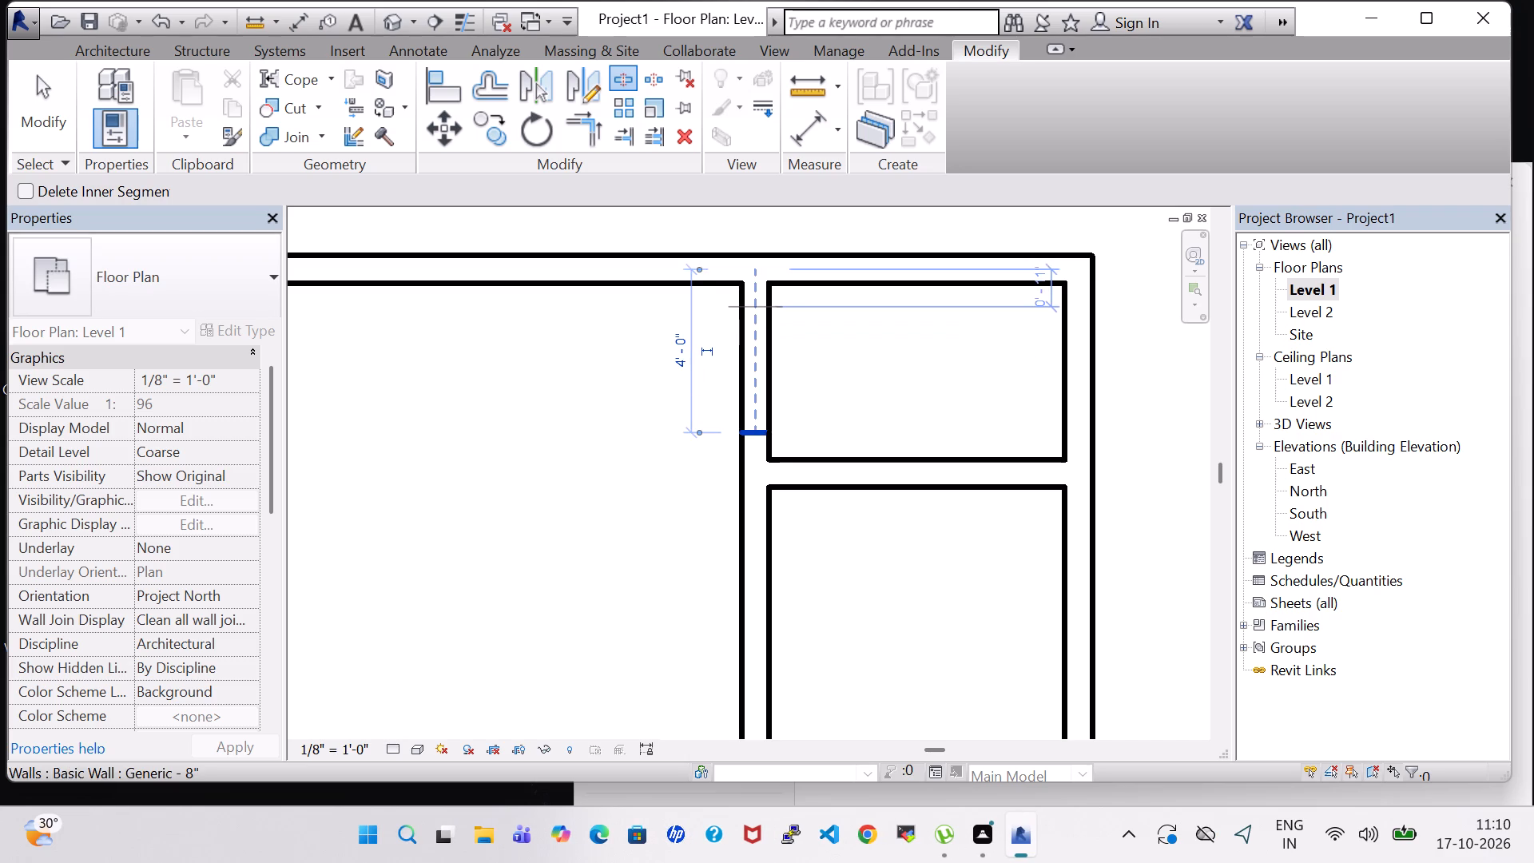
click(752, 304)
key(Escape)
key(Escape)
click(767, 383)
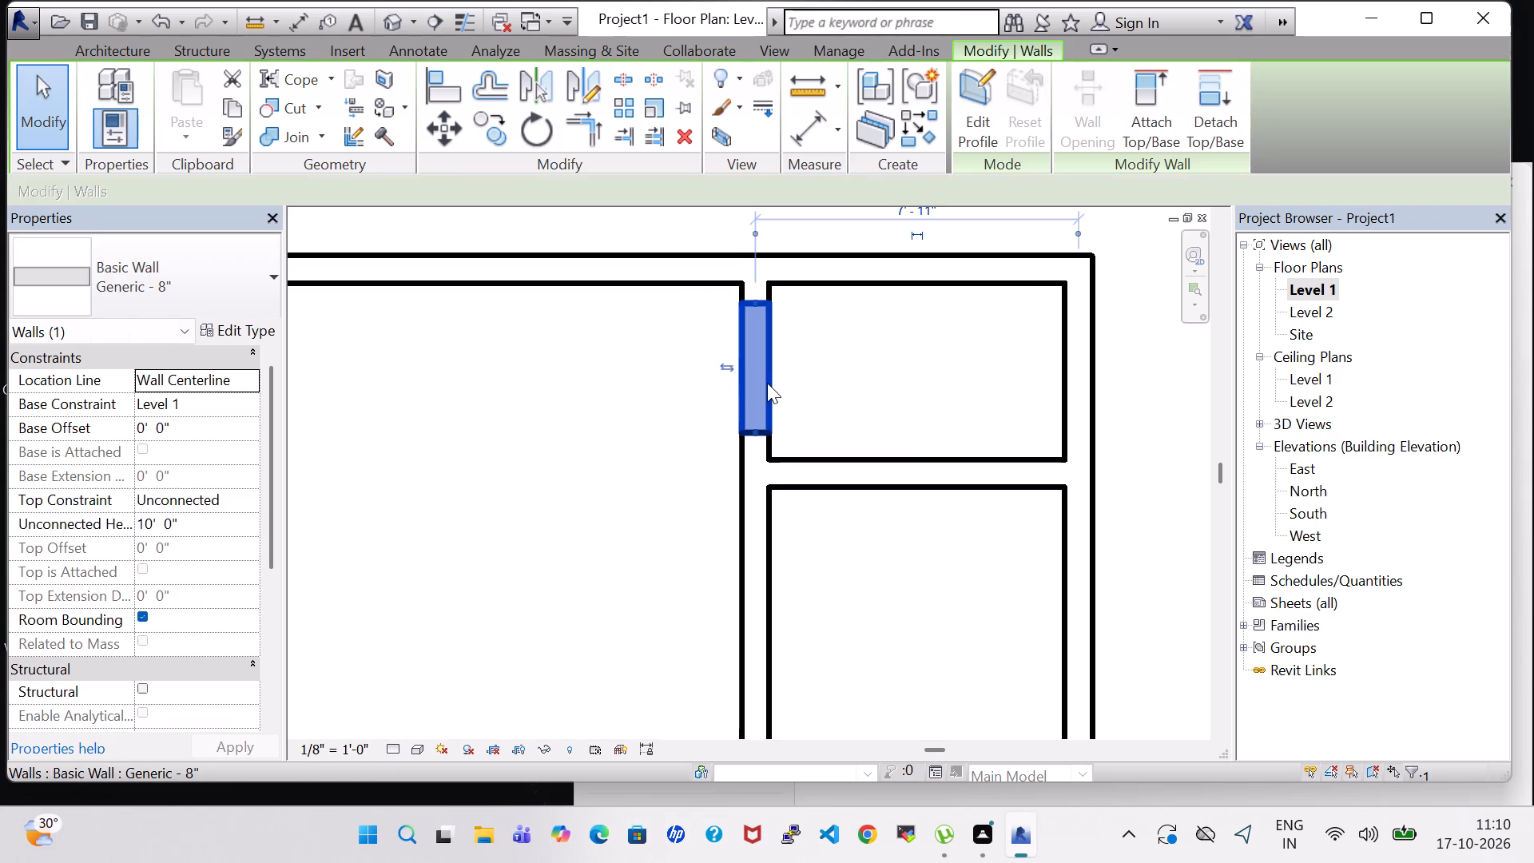
key(Delete)
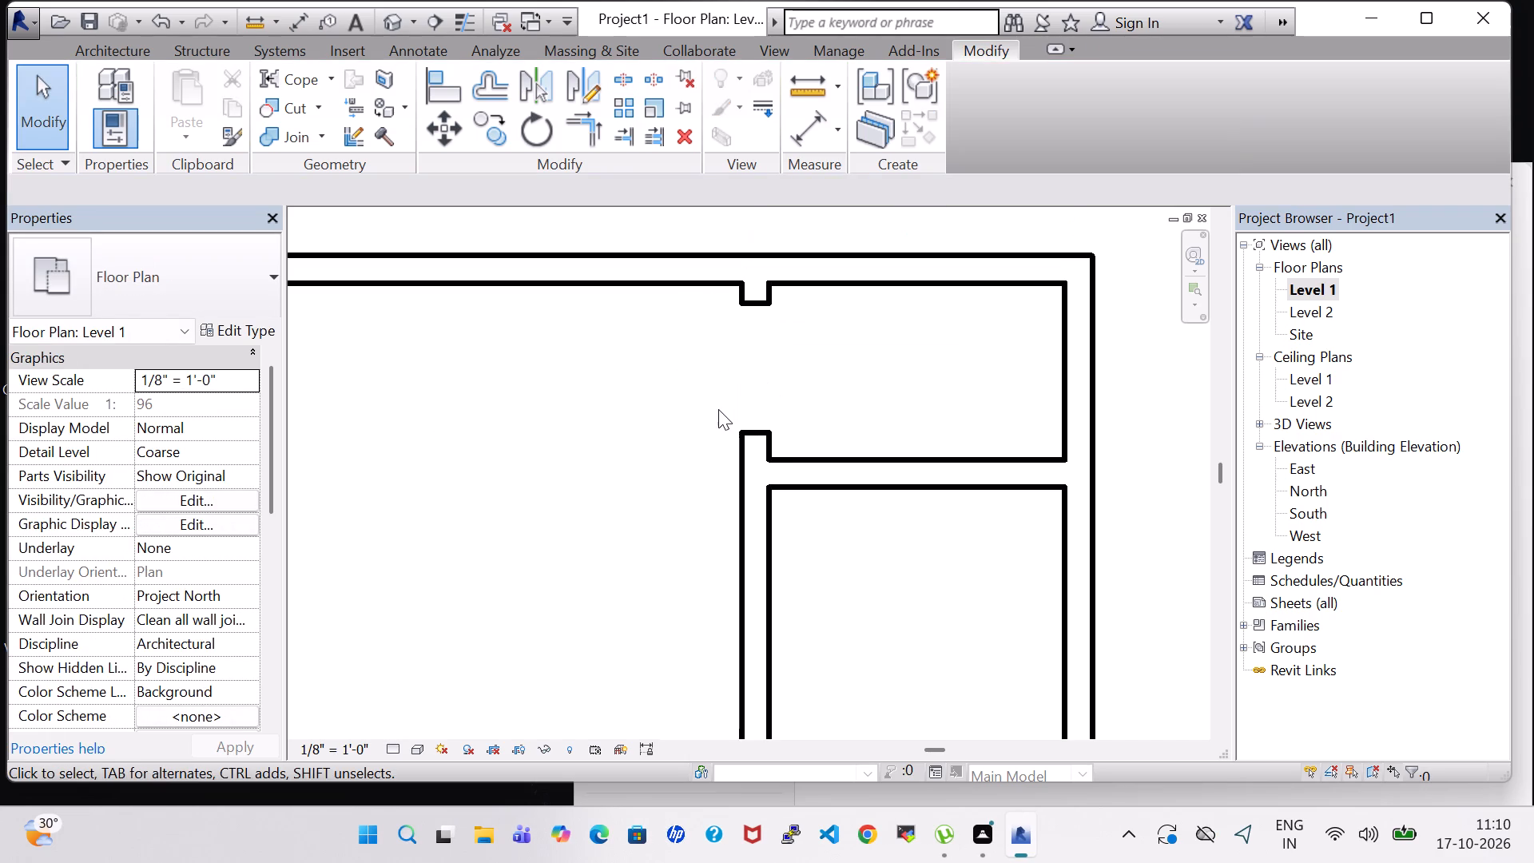
Review the room layout and wall openings across the whole floor plan.
scroll(735, 411, down, 1)
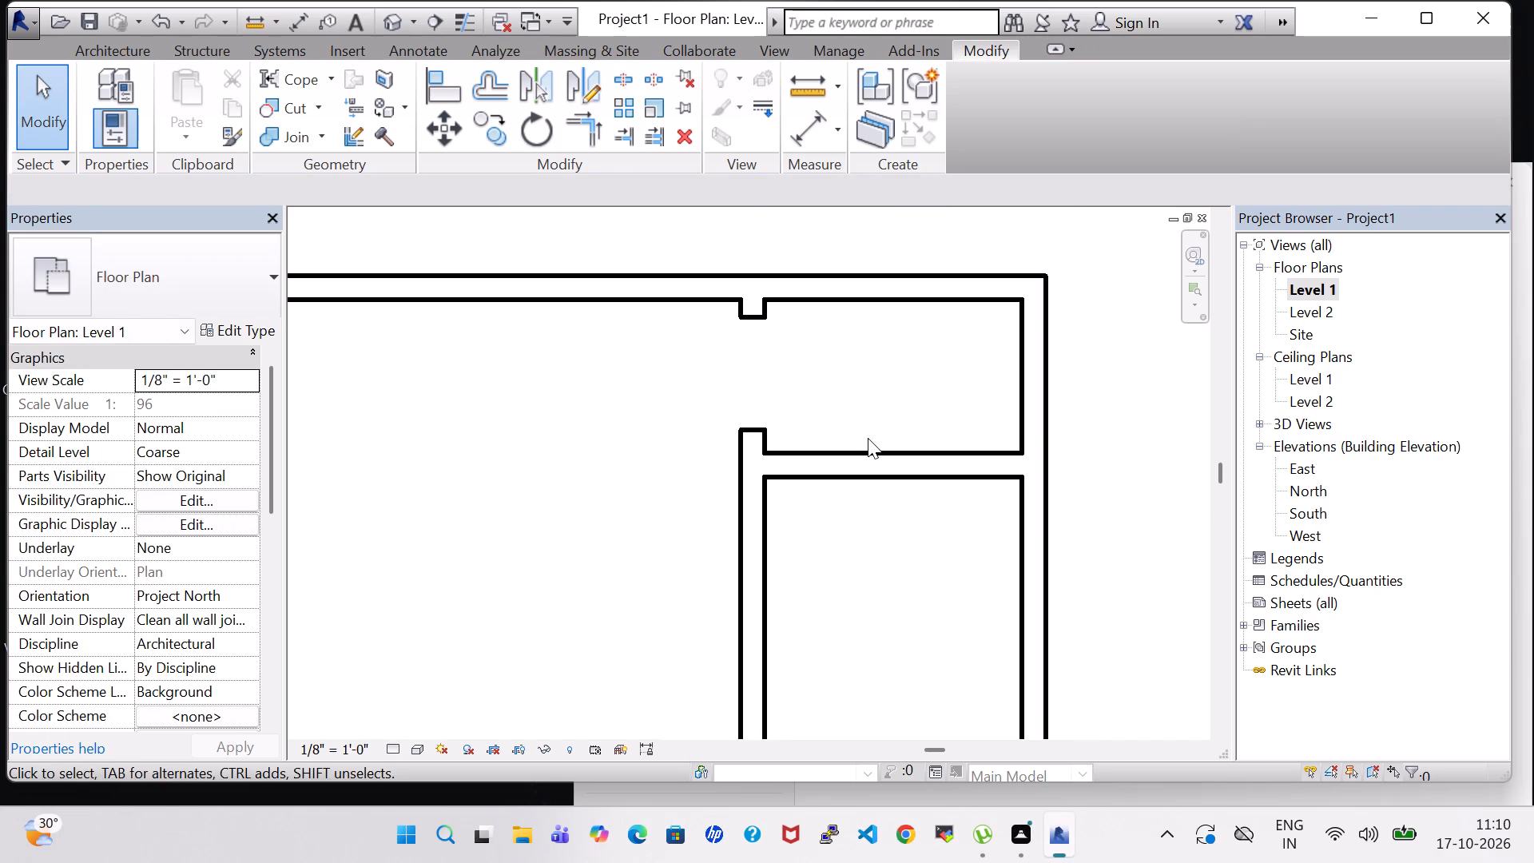
scroll(868, 438, down, 3)
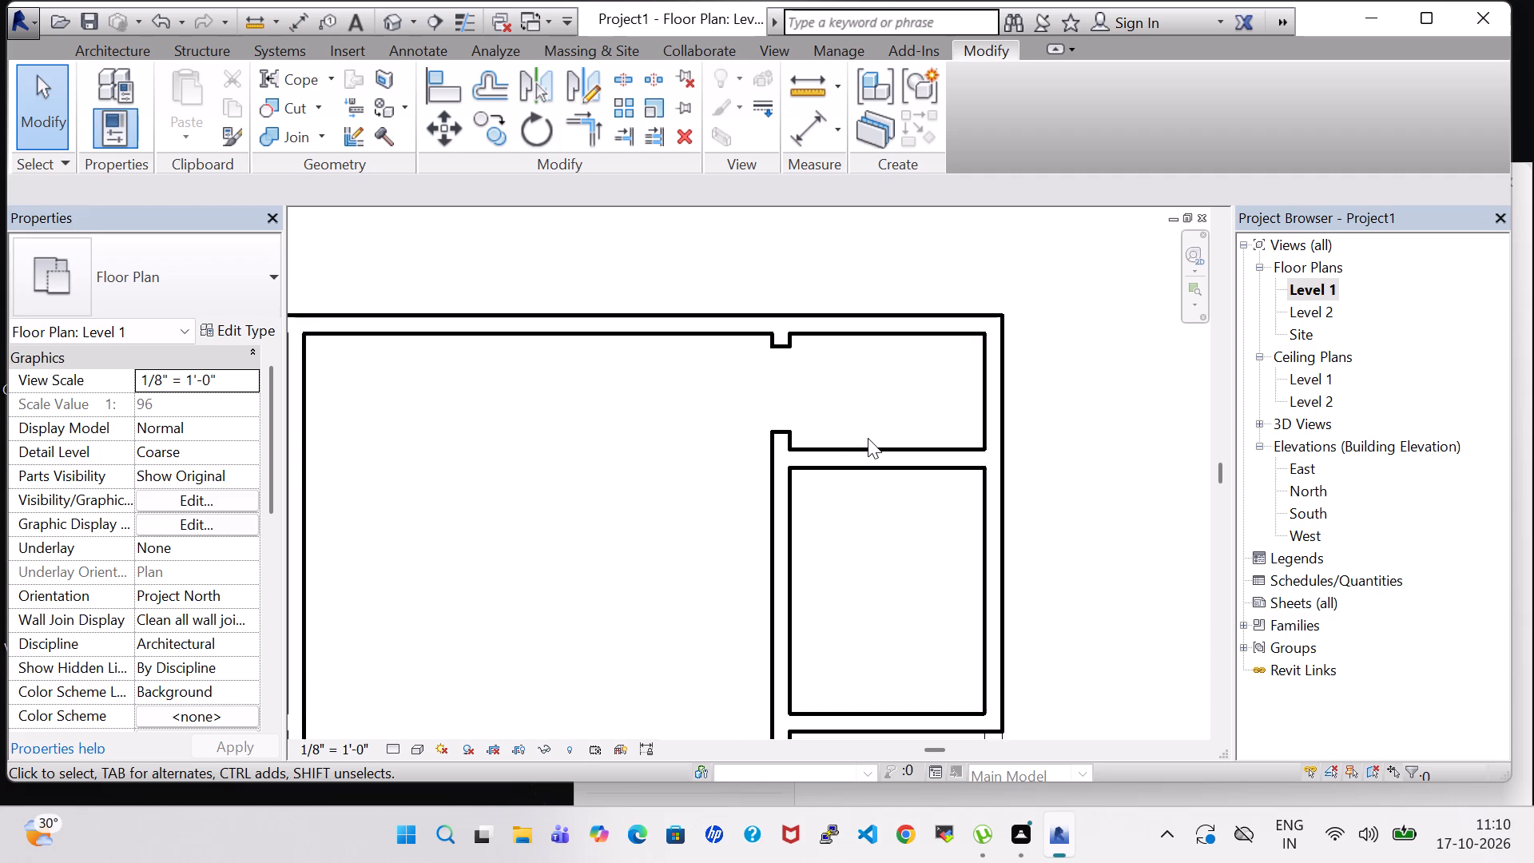
middle_drag(1013, 530, 912, 491)
scroll(912, 488, down, 2)
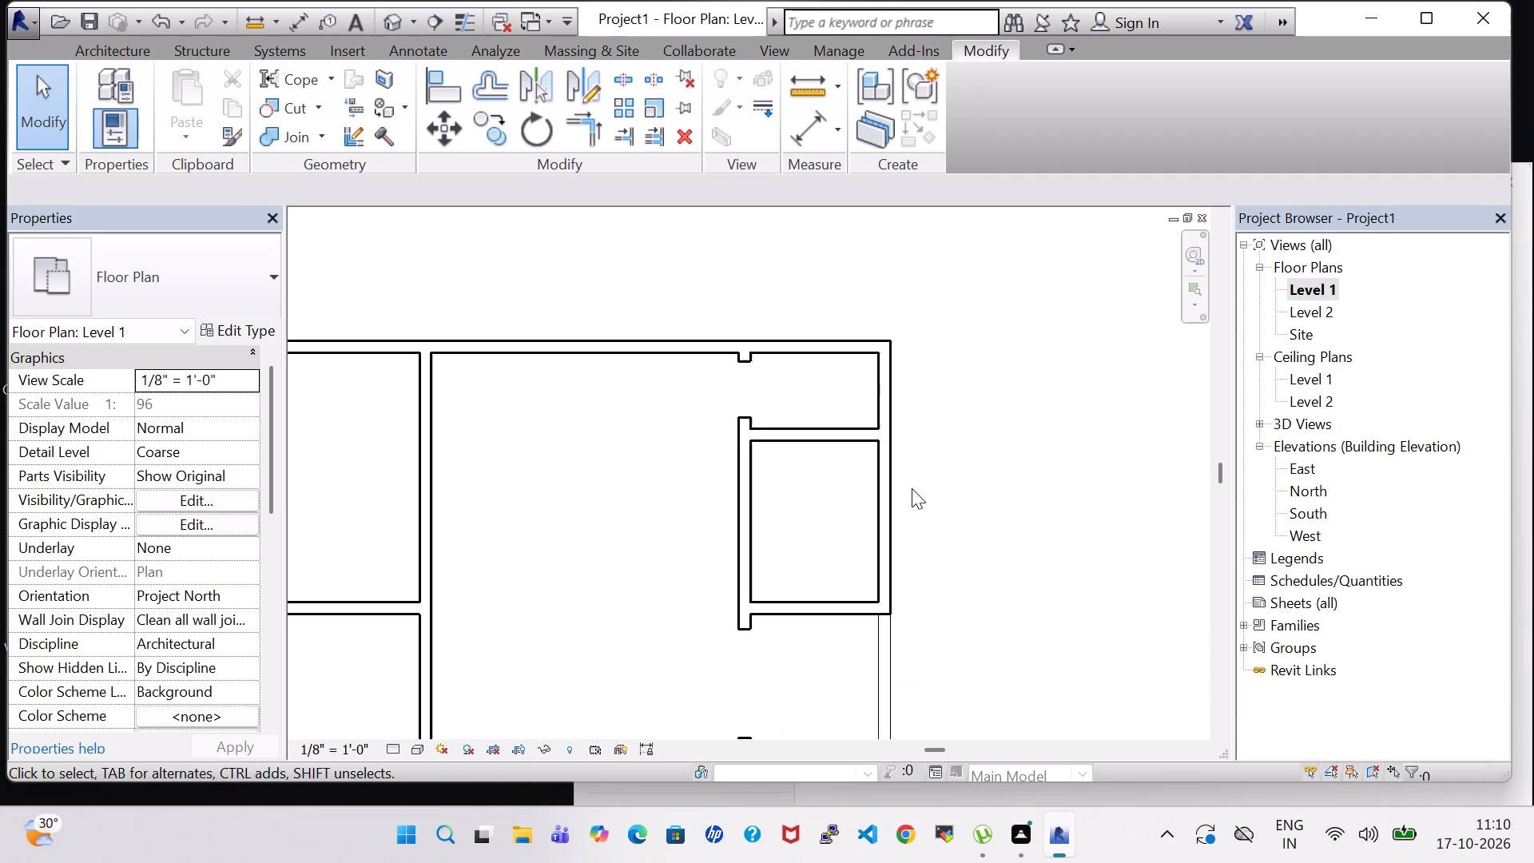
middle_drag(912, 488, 925, 359)
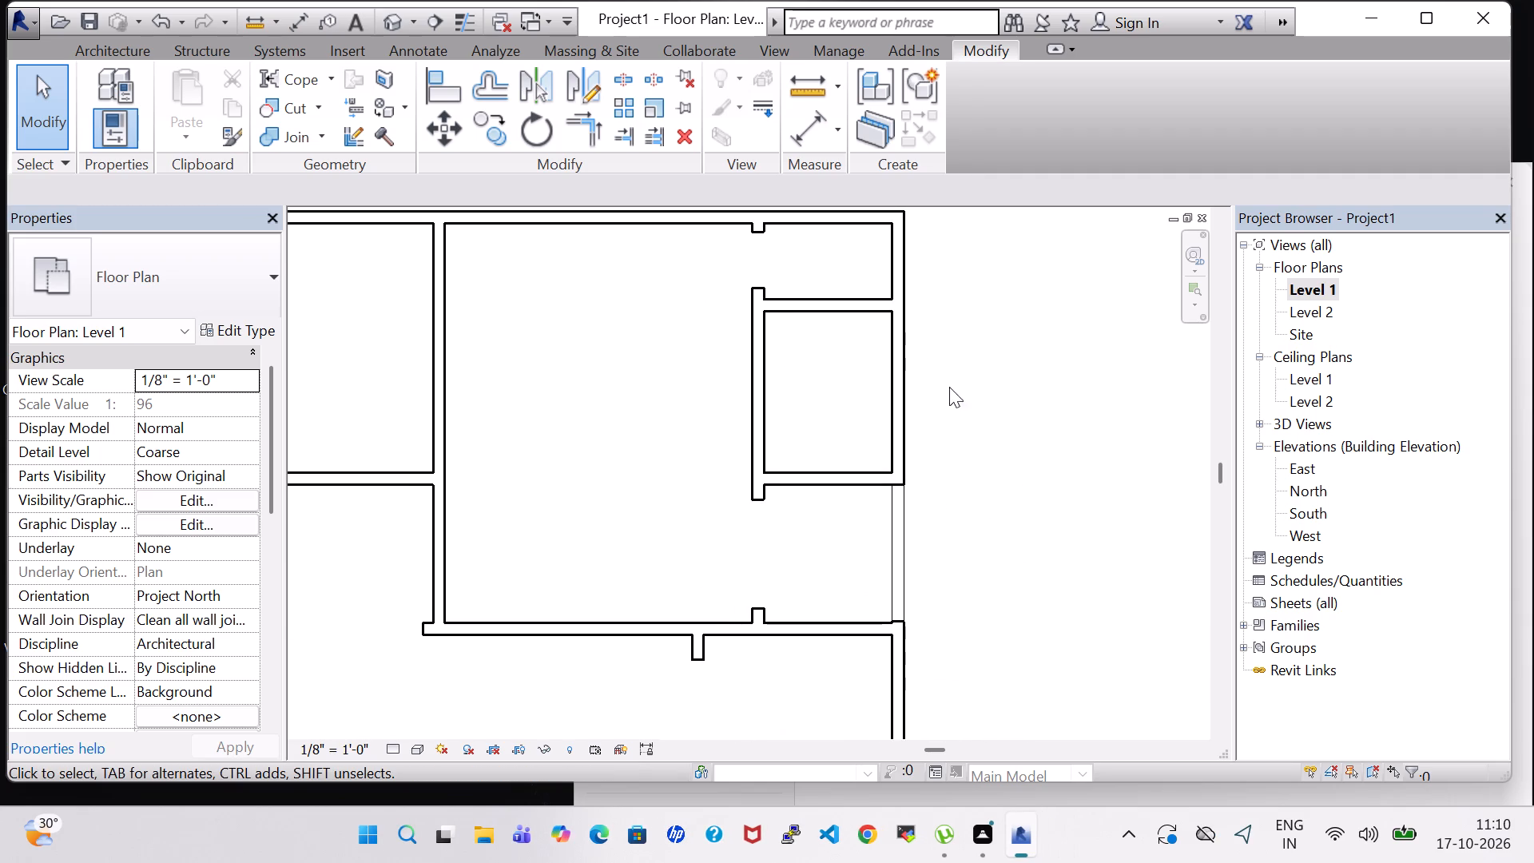
middle_click(961, 440)
scroll(961, 440, down, 1)
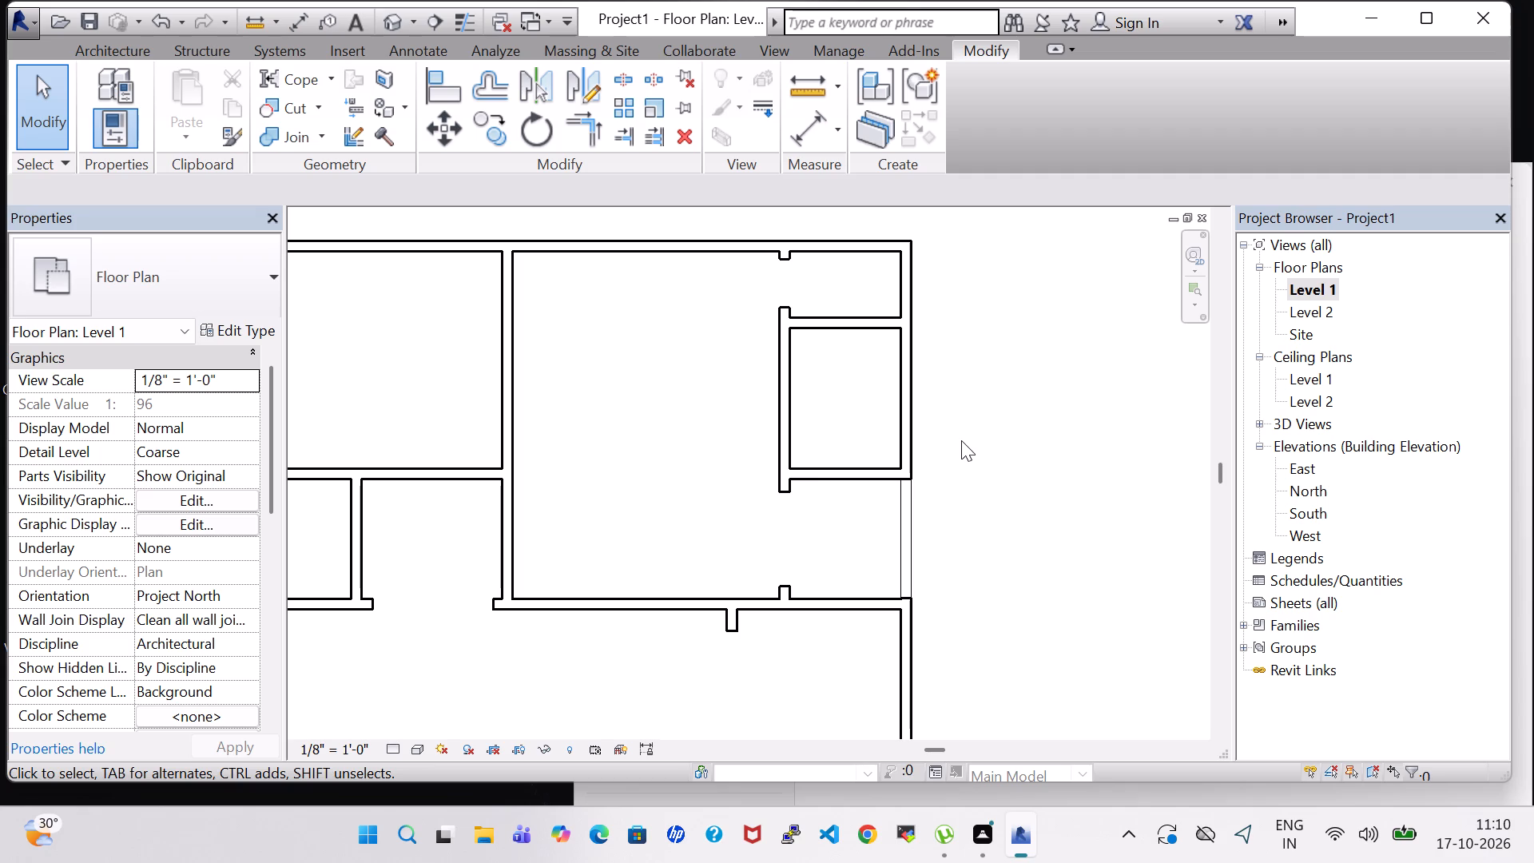
scroll(961, 440, down, 1)
middle_drag(961, 440, 950, 424)
scroll(950, 424, down, 1)
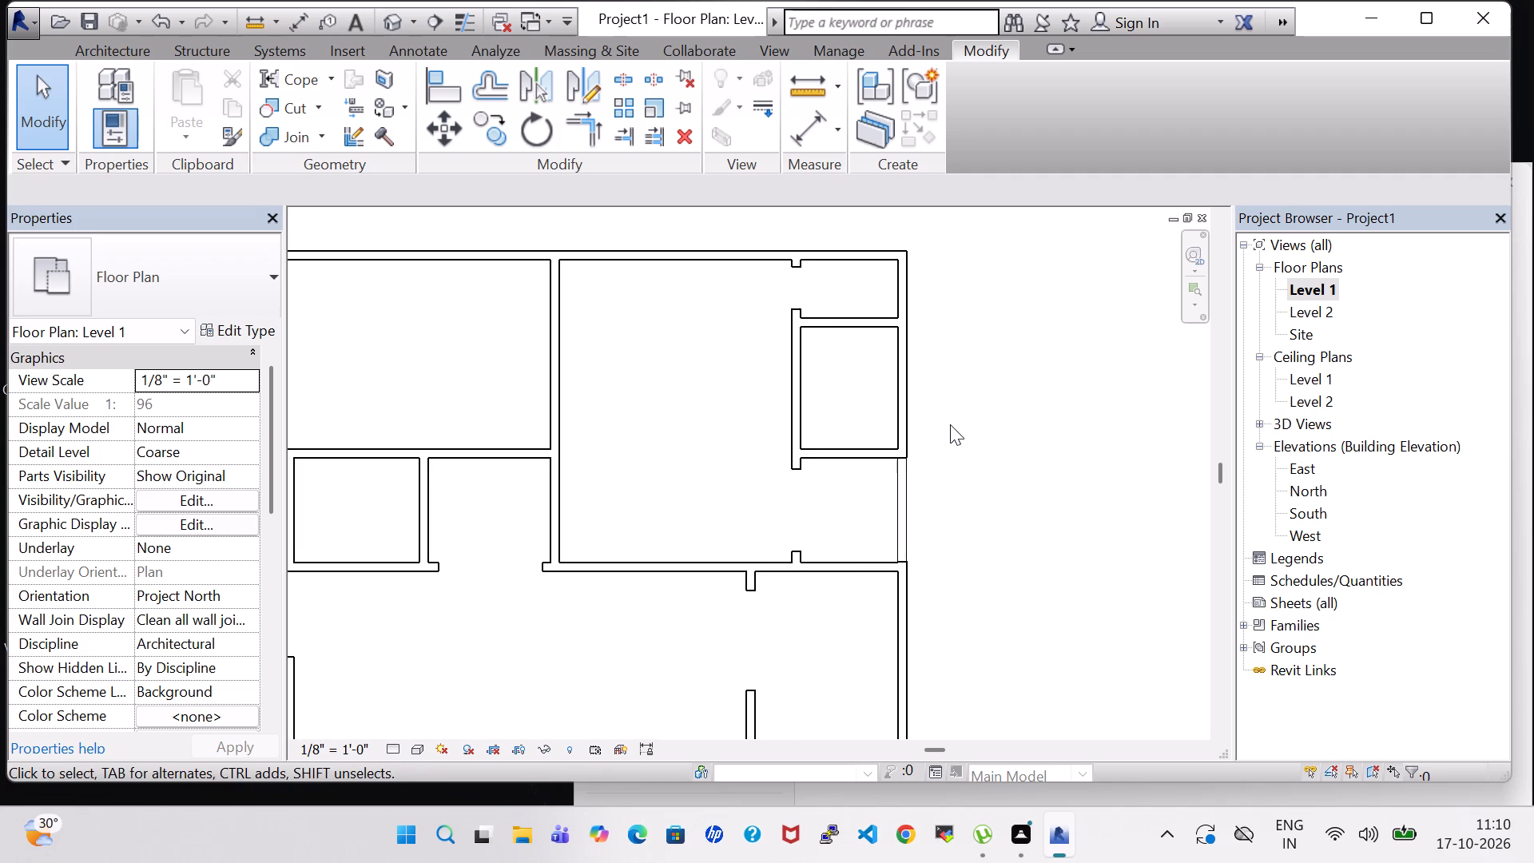
middle_drag(1080, 557, 1119, 503)
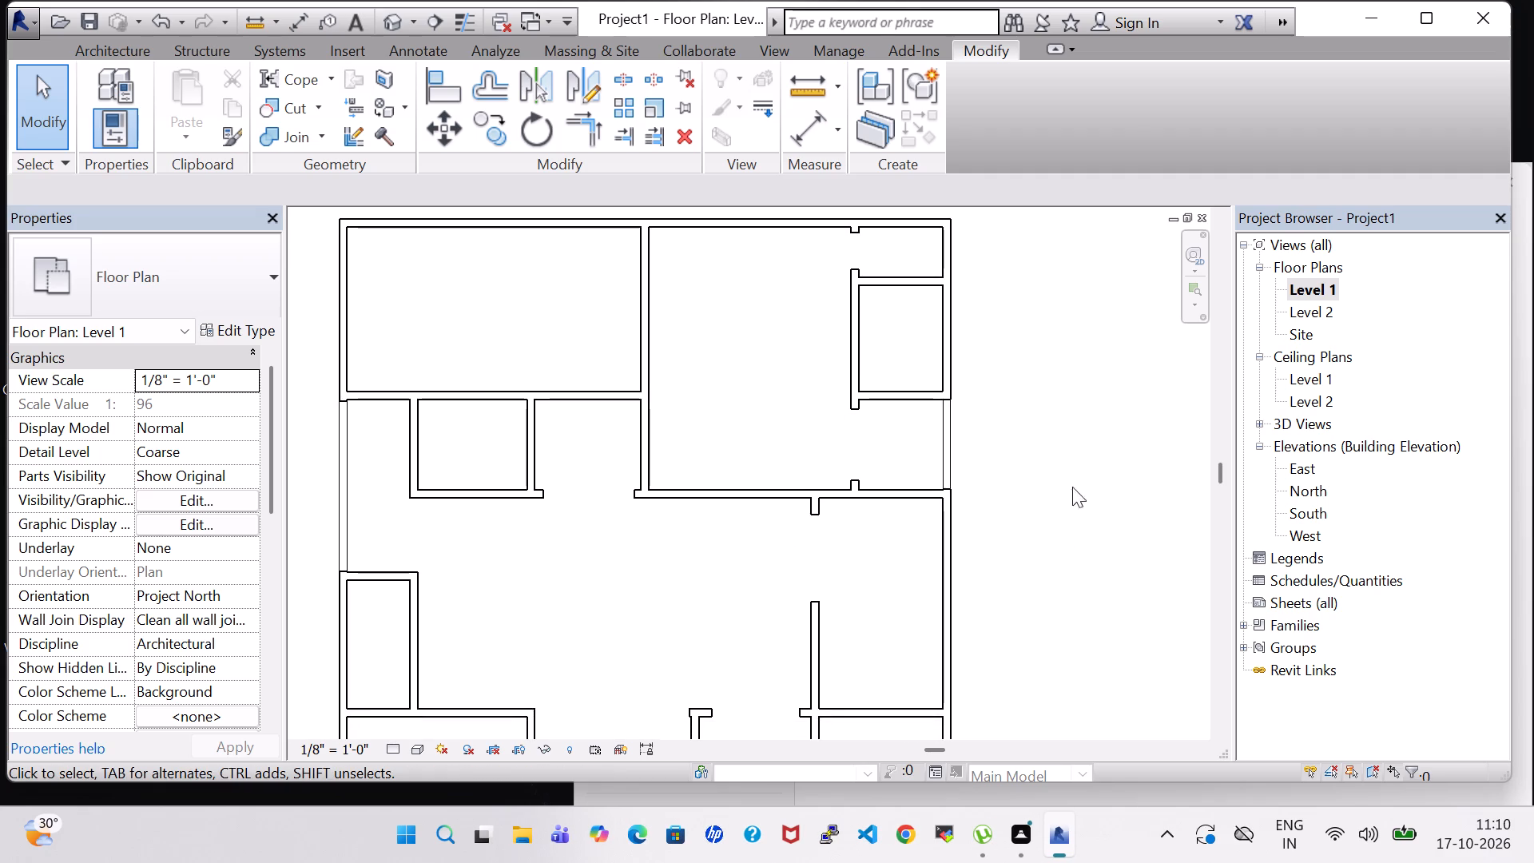
scroll(1047, 457, down, 2)
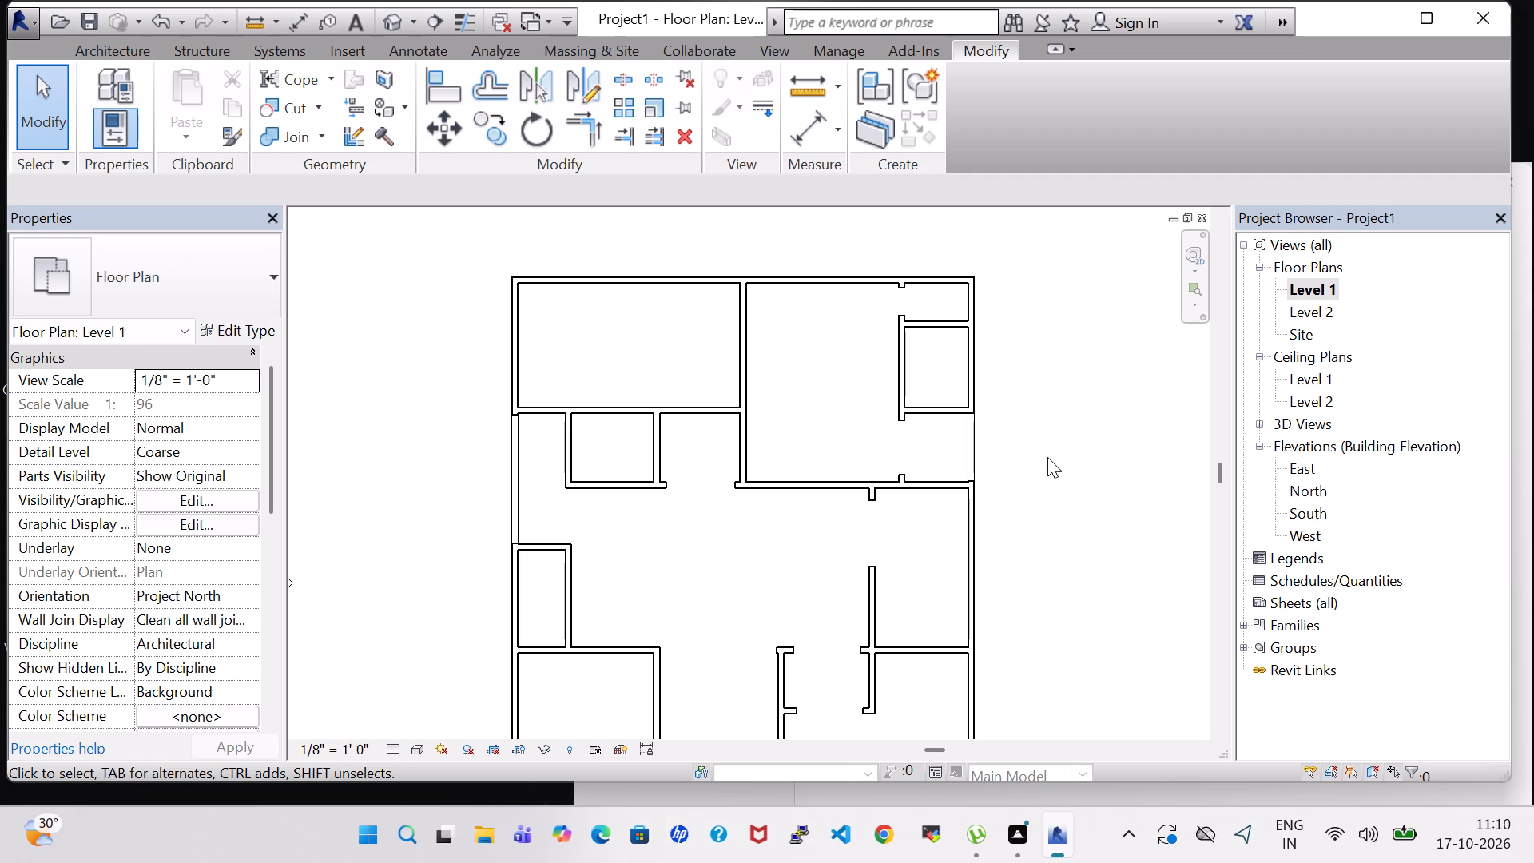
middle_drag(1047, 457, 1022, 426)
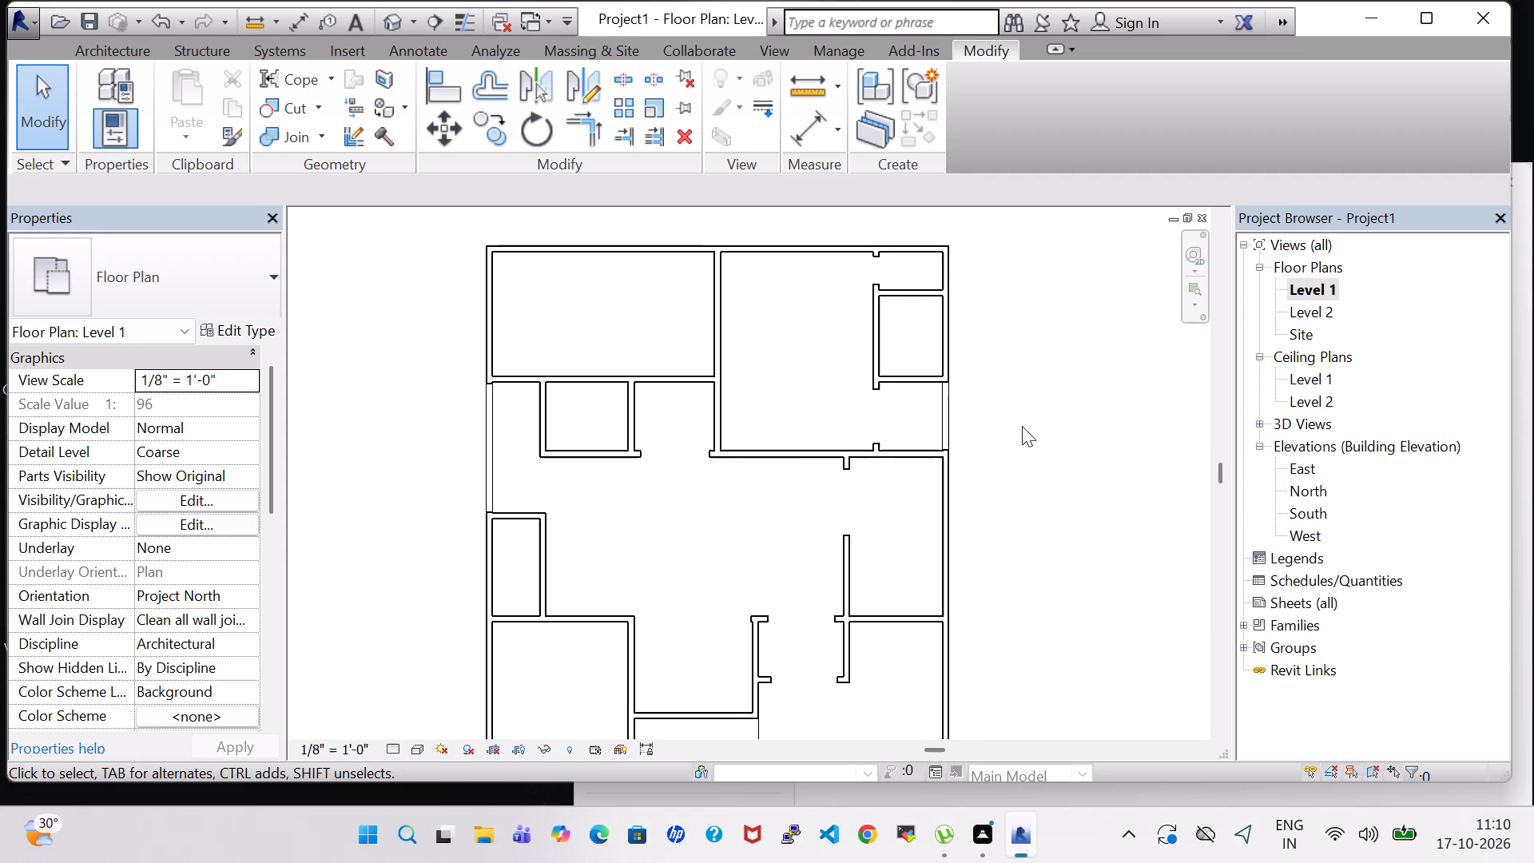
scroll(1022, 426, down, 1)
middle_drag(1022, 426, 986, 383)
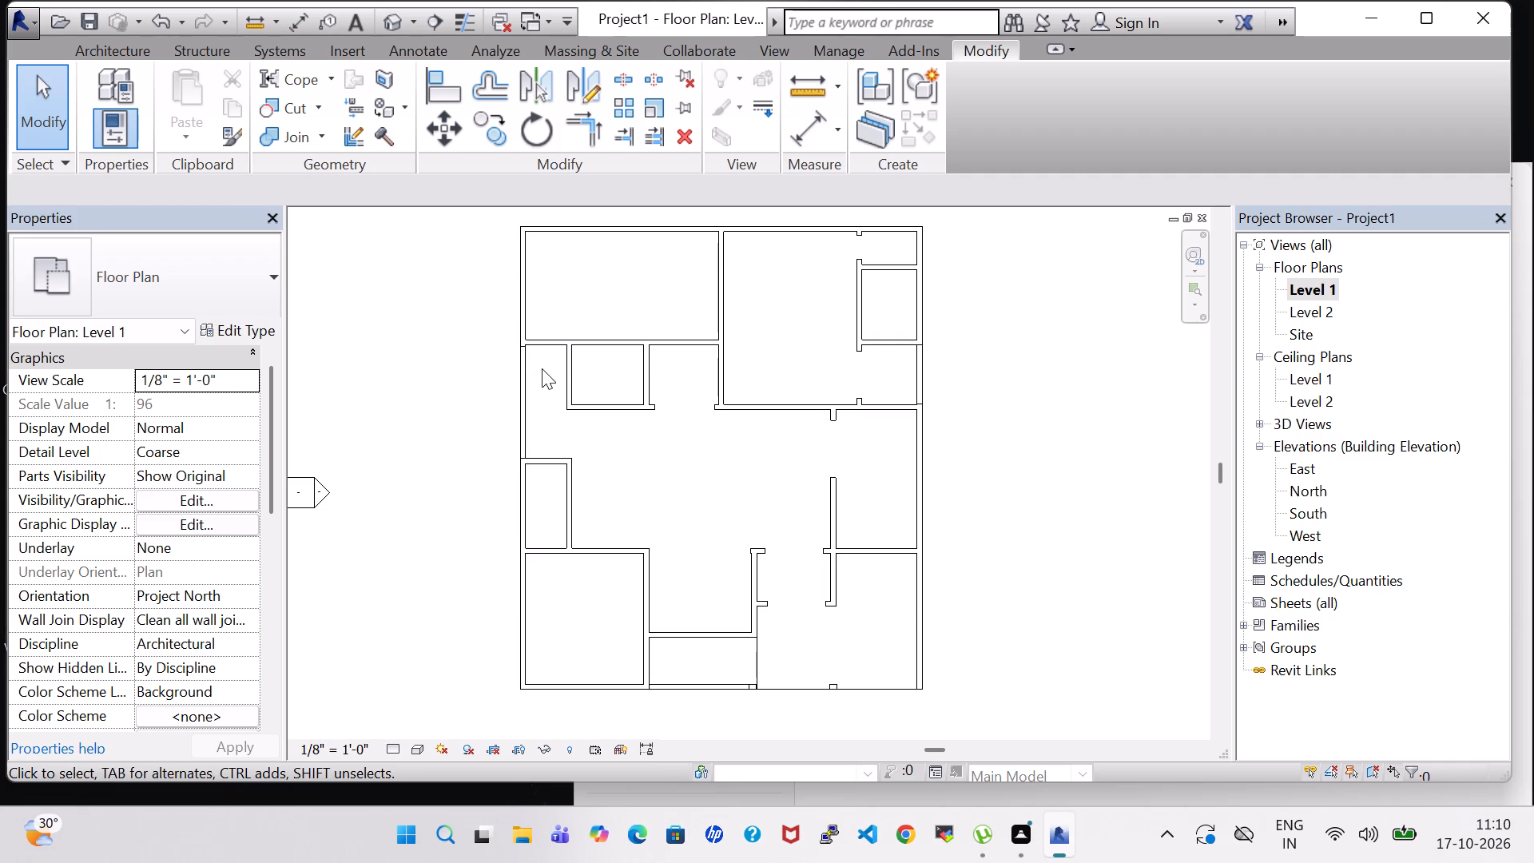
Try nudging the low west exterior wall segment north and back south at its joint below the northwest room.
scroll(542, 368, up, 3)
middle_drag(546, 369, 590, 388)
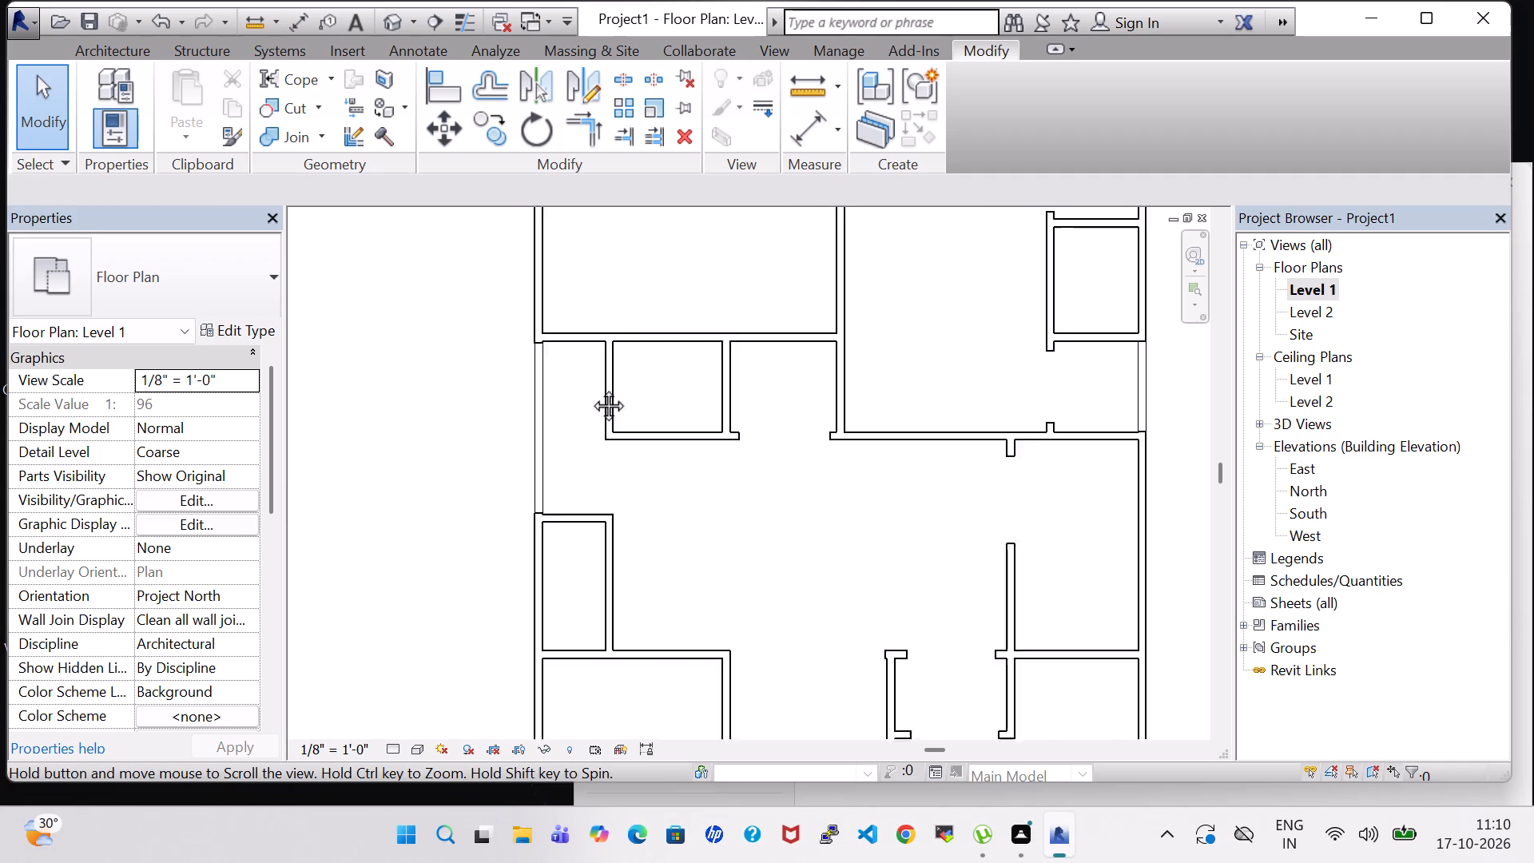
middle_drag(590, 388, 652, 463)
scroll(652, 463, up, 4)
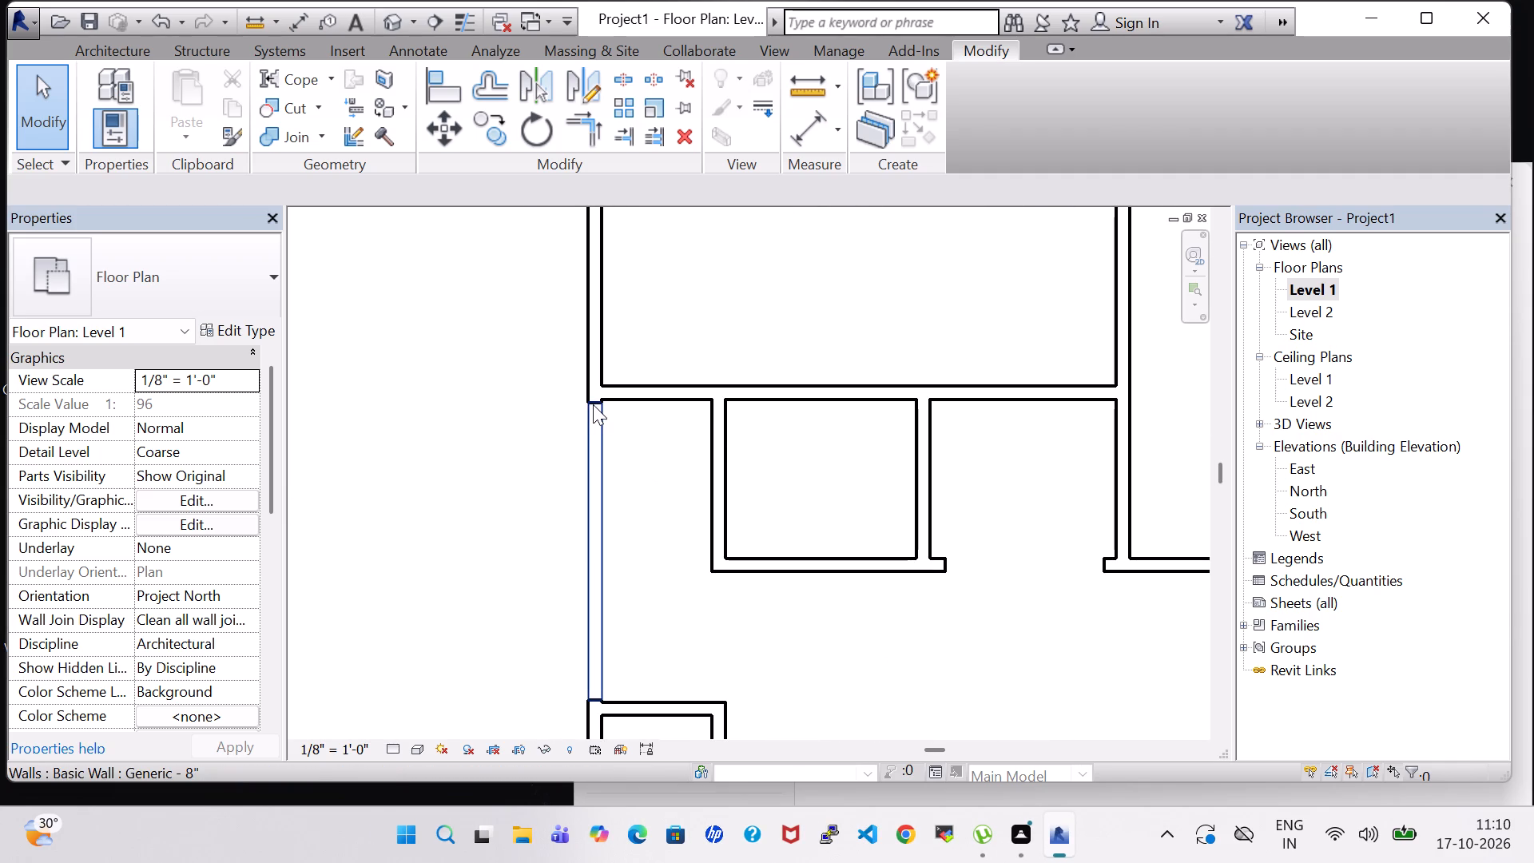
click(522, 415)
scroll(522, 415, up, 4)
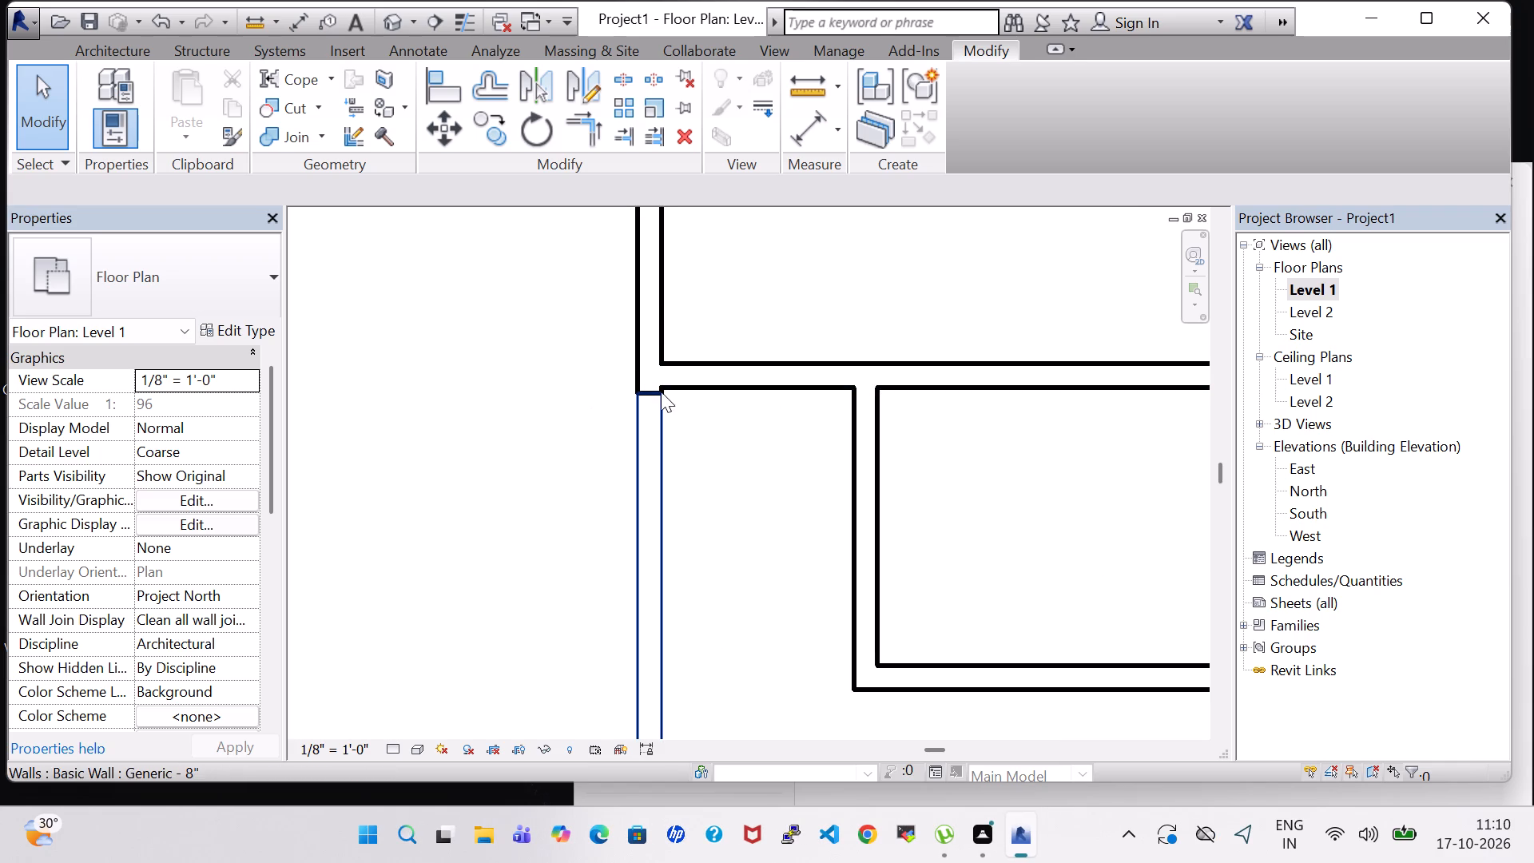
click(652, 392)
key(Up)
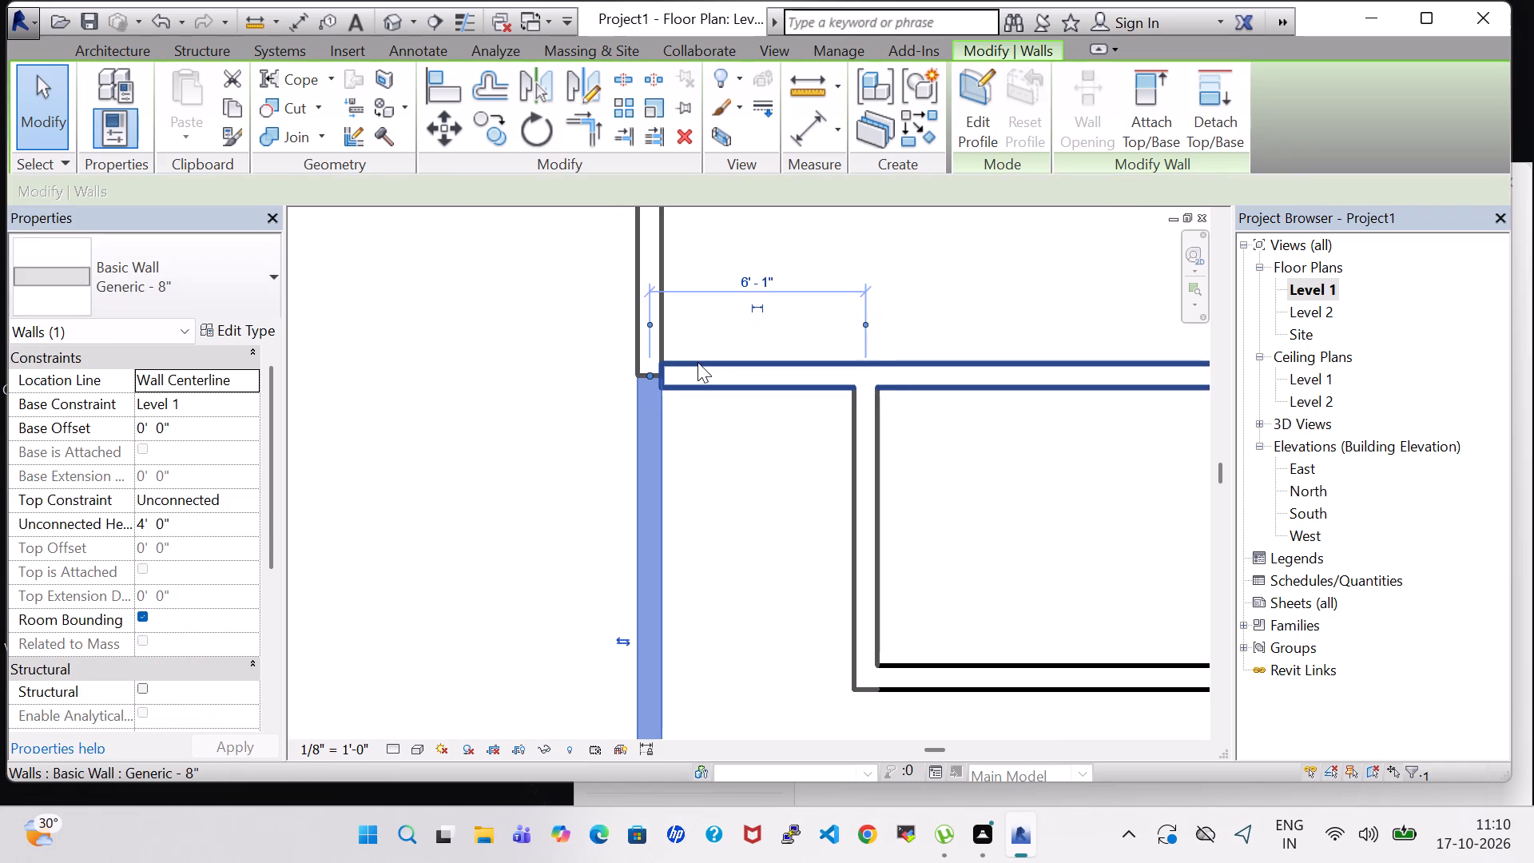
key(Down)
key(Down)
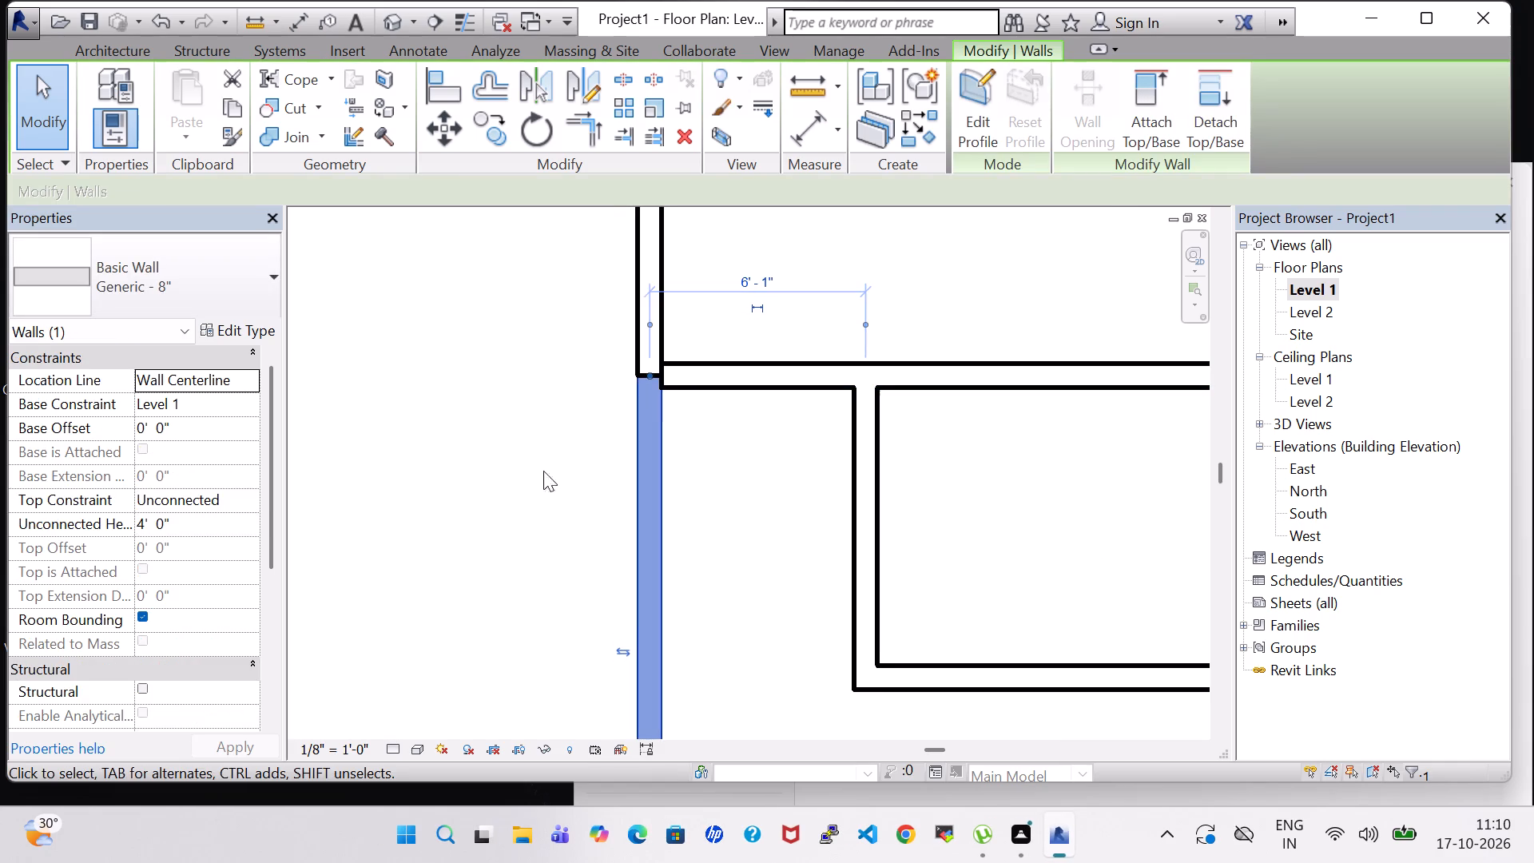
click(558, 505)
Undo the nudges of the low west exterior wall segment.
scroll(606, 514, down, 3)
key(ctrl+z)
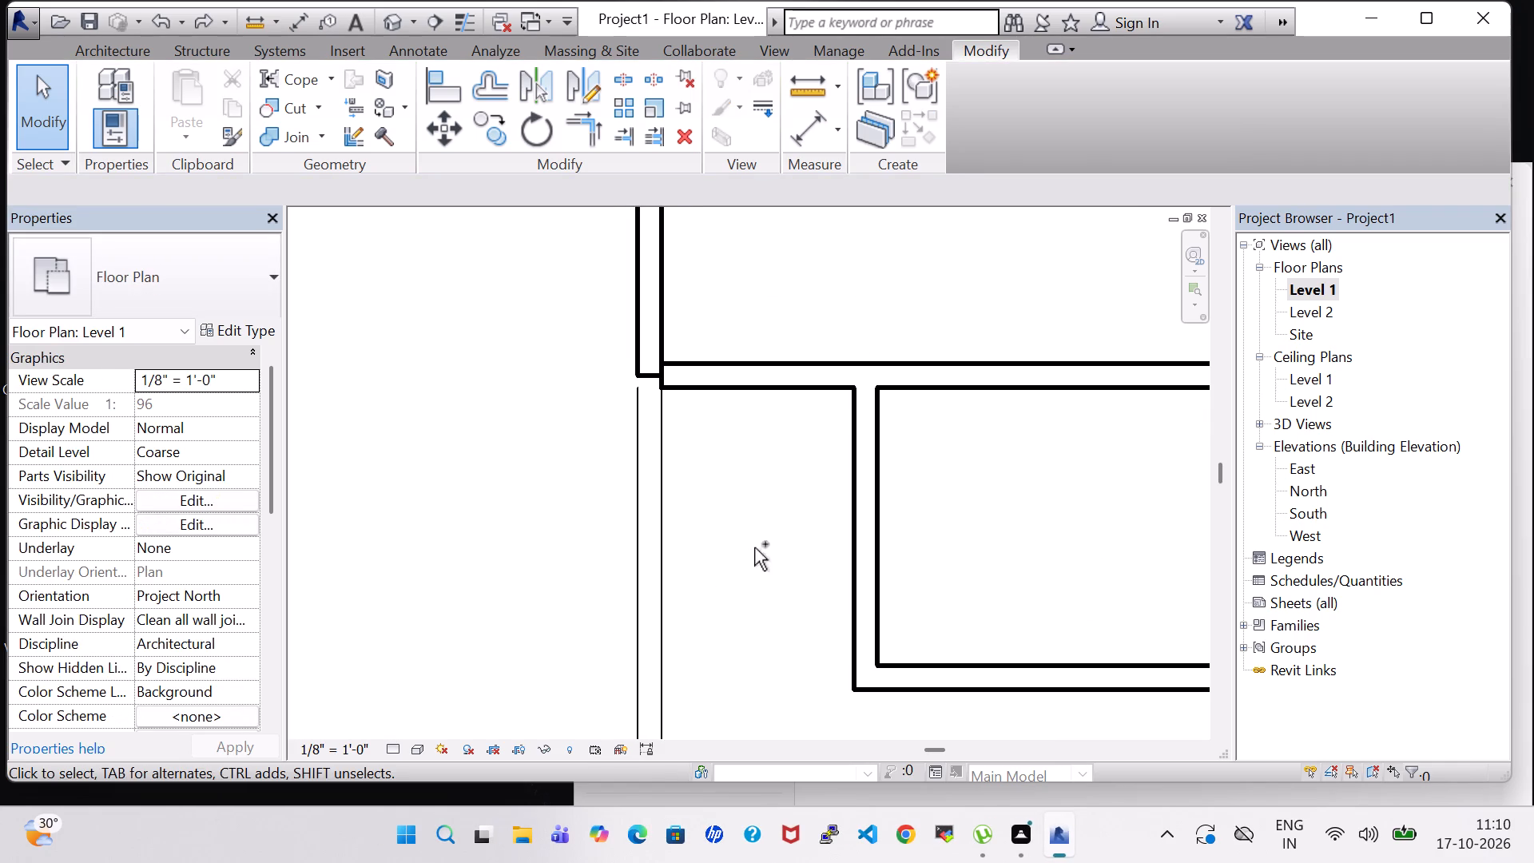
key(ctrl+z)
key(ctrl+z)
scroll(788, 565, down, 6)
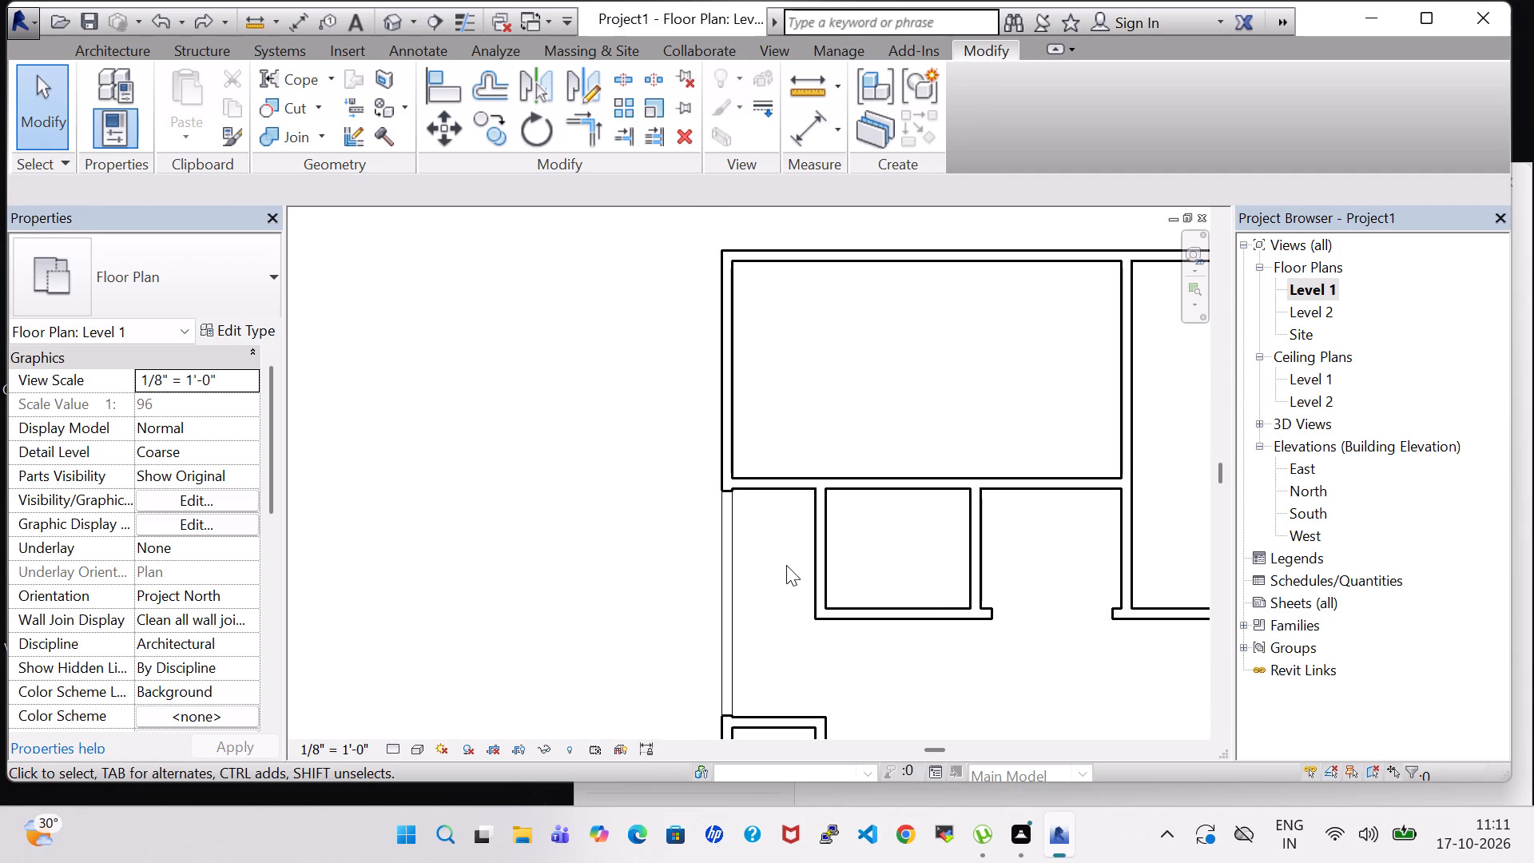
Examine the room layout and wall openings across the whole floor plan.
middle_drag(786, 565, 631, 539)
scroll(634, 539, down, 4)
middle_drag(928, 495, 797, 381)
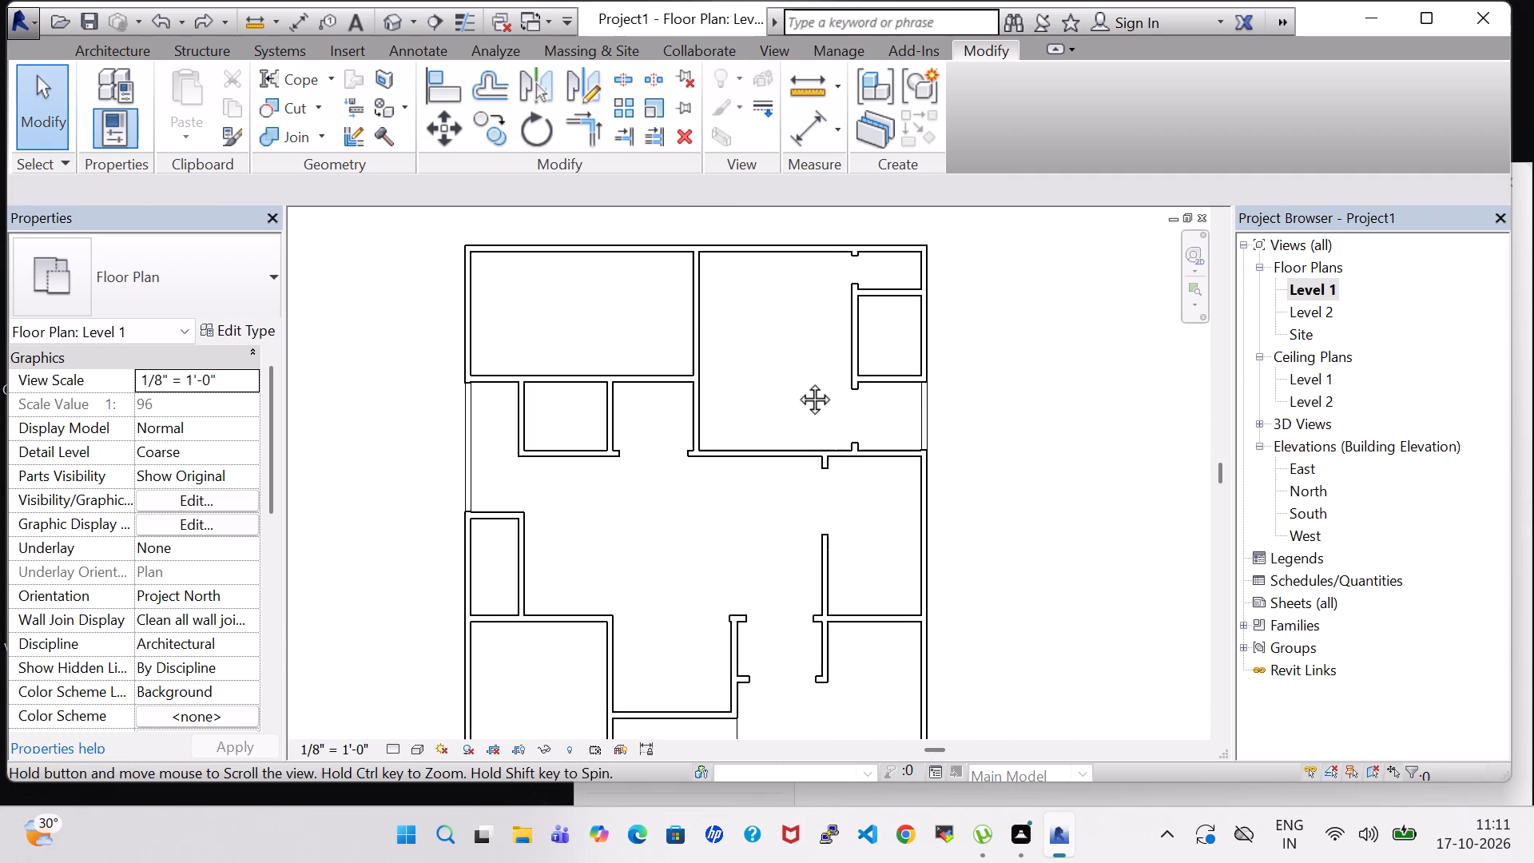
middle_drag(797, 381, 797, 381)
scroll(1014, 439, down, 2)
middle_drag(1014, 439, 986, 413)
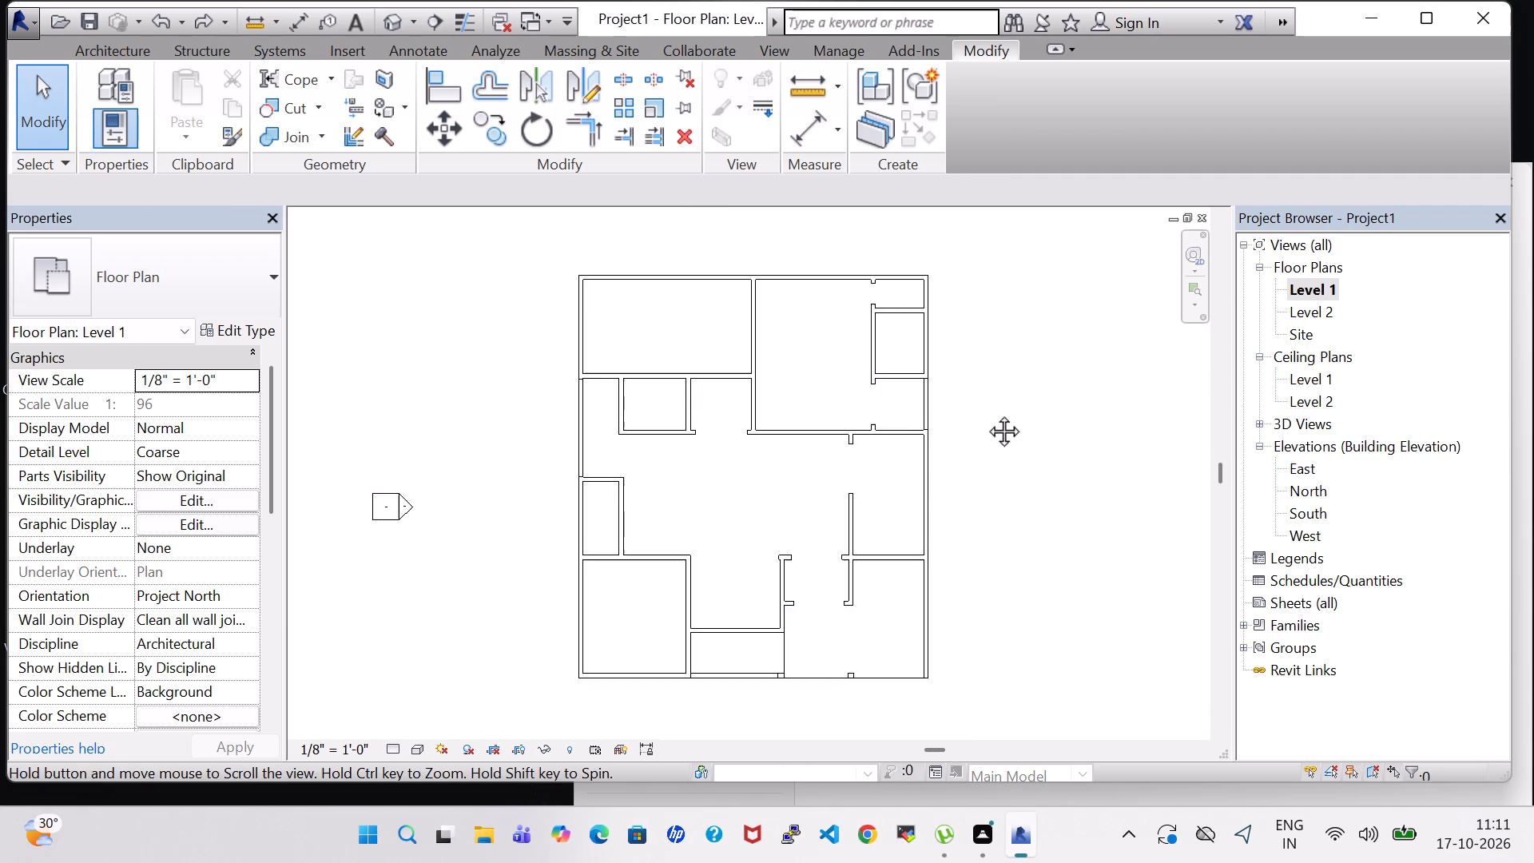
middle_drag(986, 413, 980, 412)
scroll(980, 412, up, 1)
middle_drag(980, 412, 991, 404)
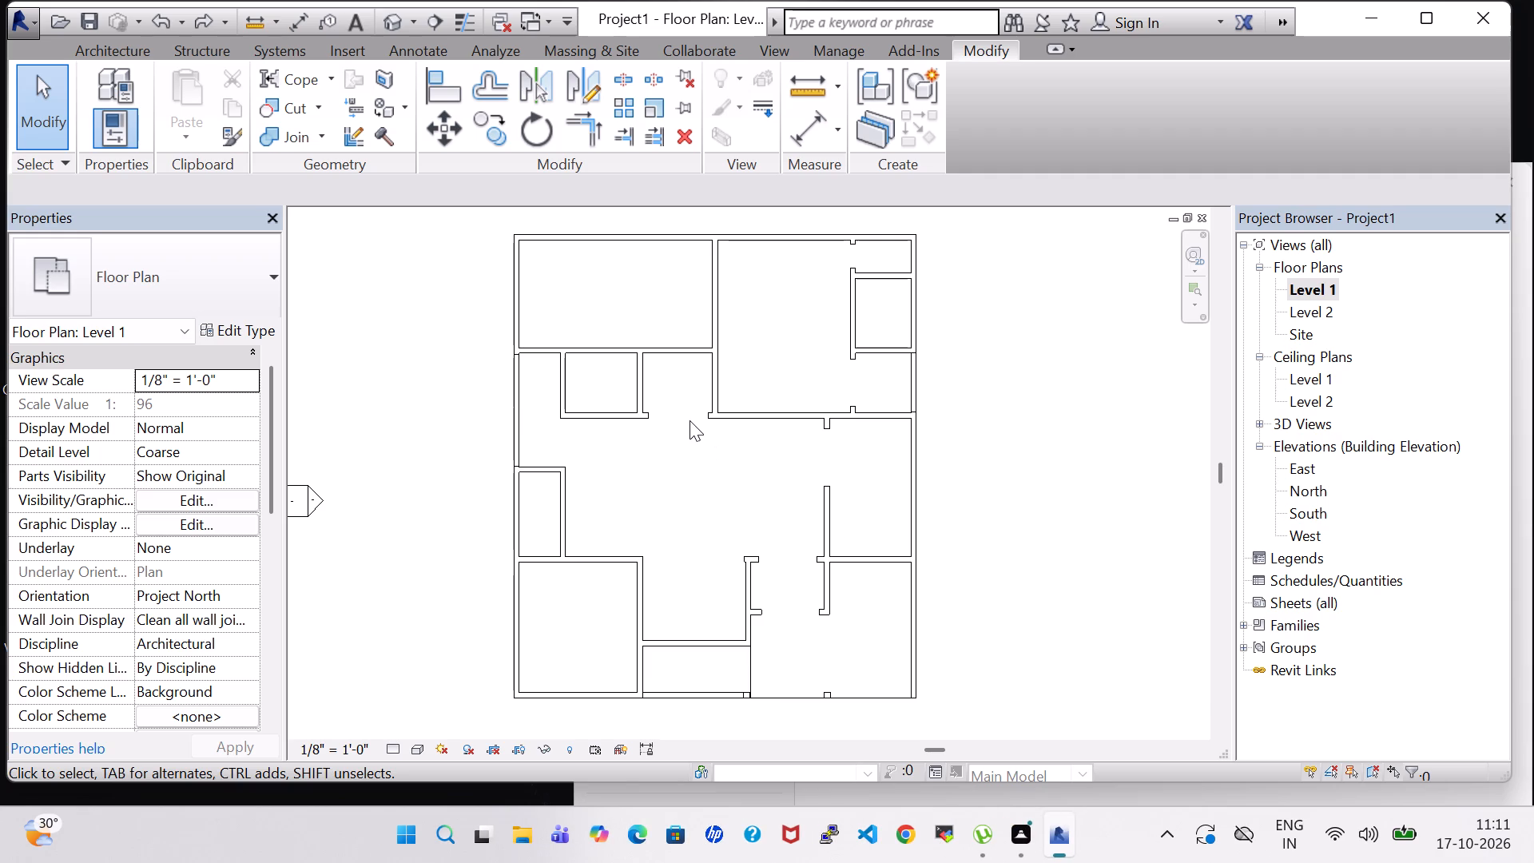
scroll(732, 491, down, 1)
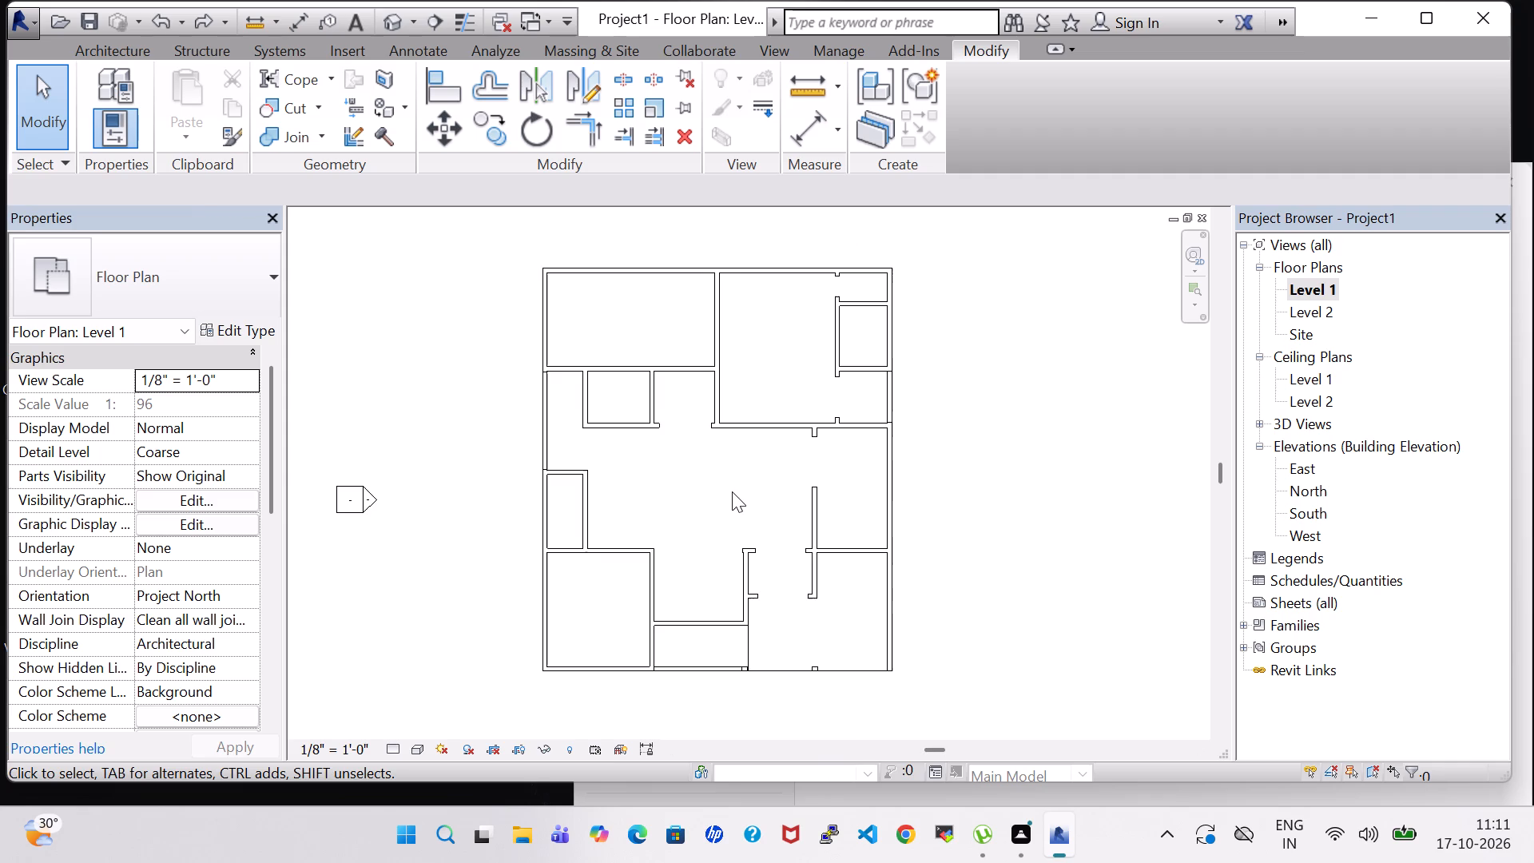
middle_click(732, 483)
scroll(732, 477, up, 1)
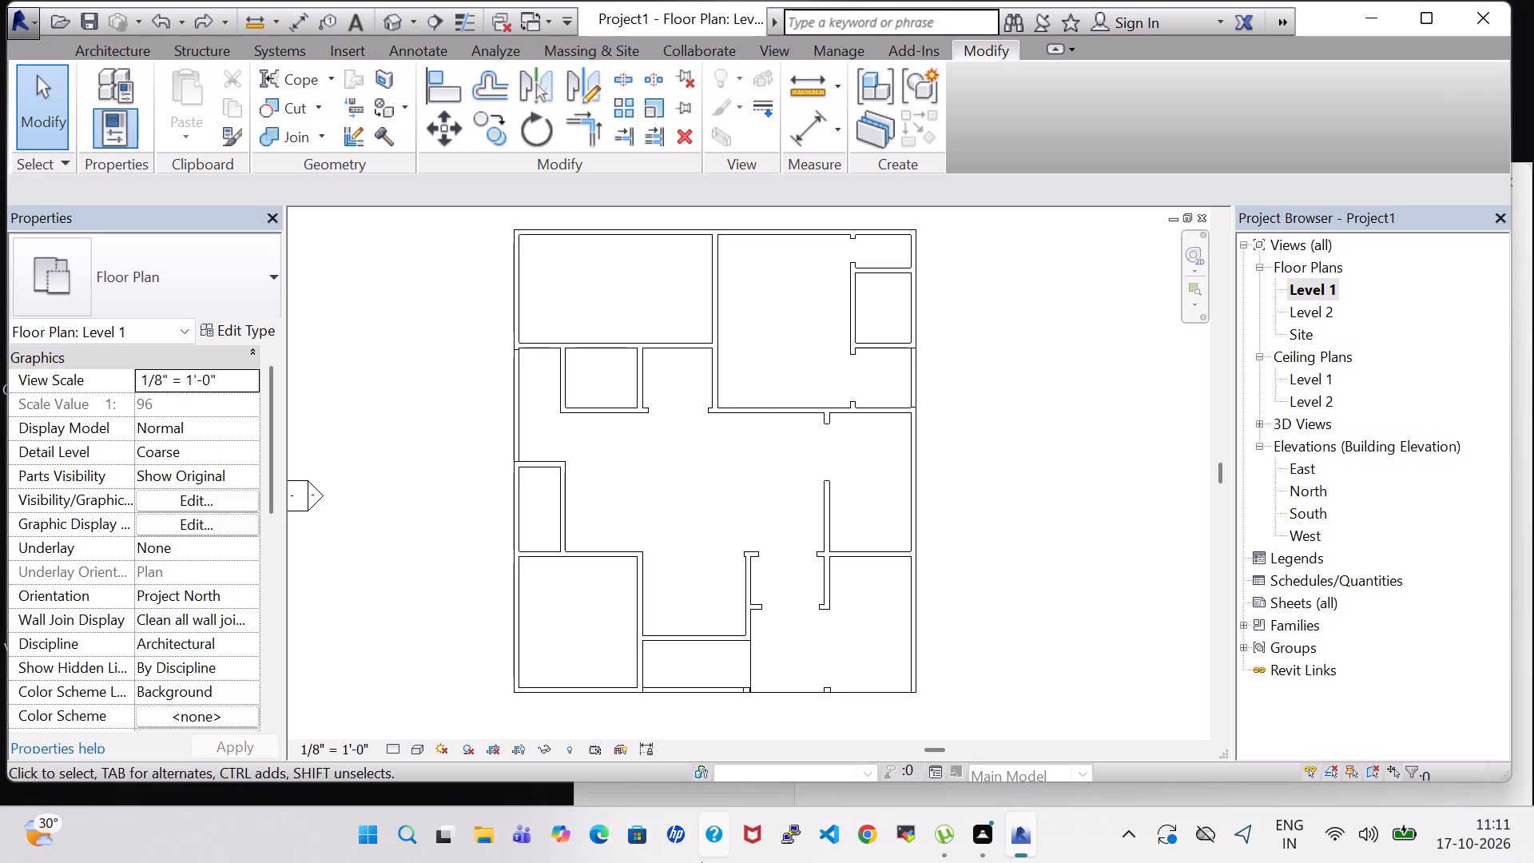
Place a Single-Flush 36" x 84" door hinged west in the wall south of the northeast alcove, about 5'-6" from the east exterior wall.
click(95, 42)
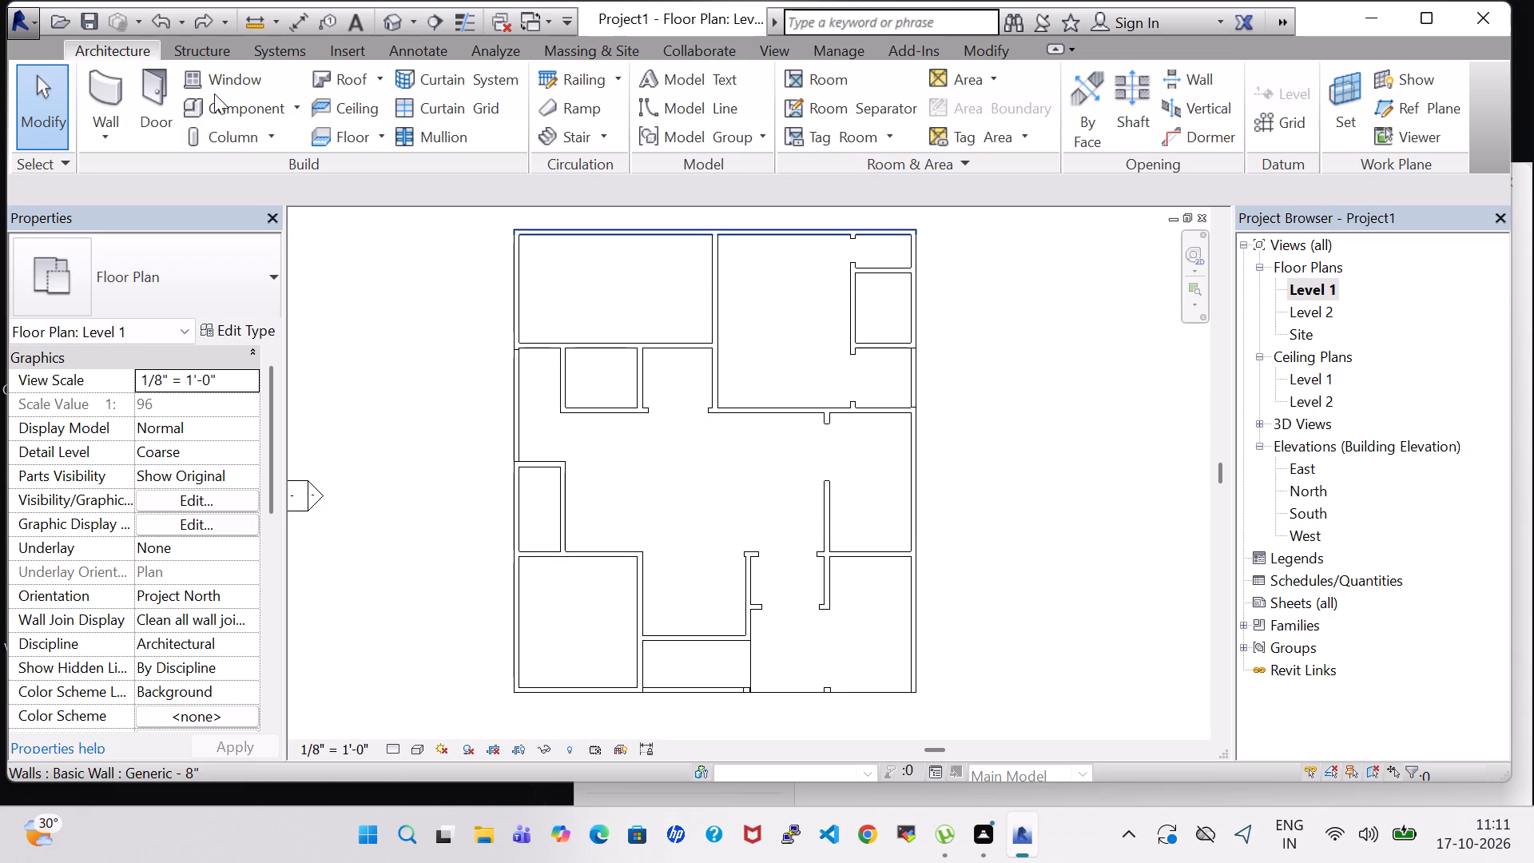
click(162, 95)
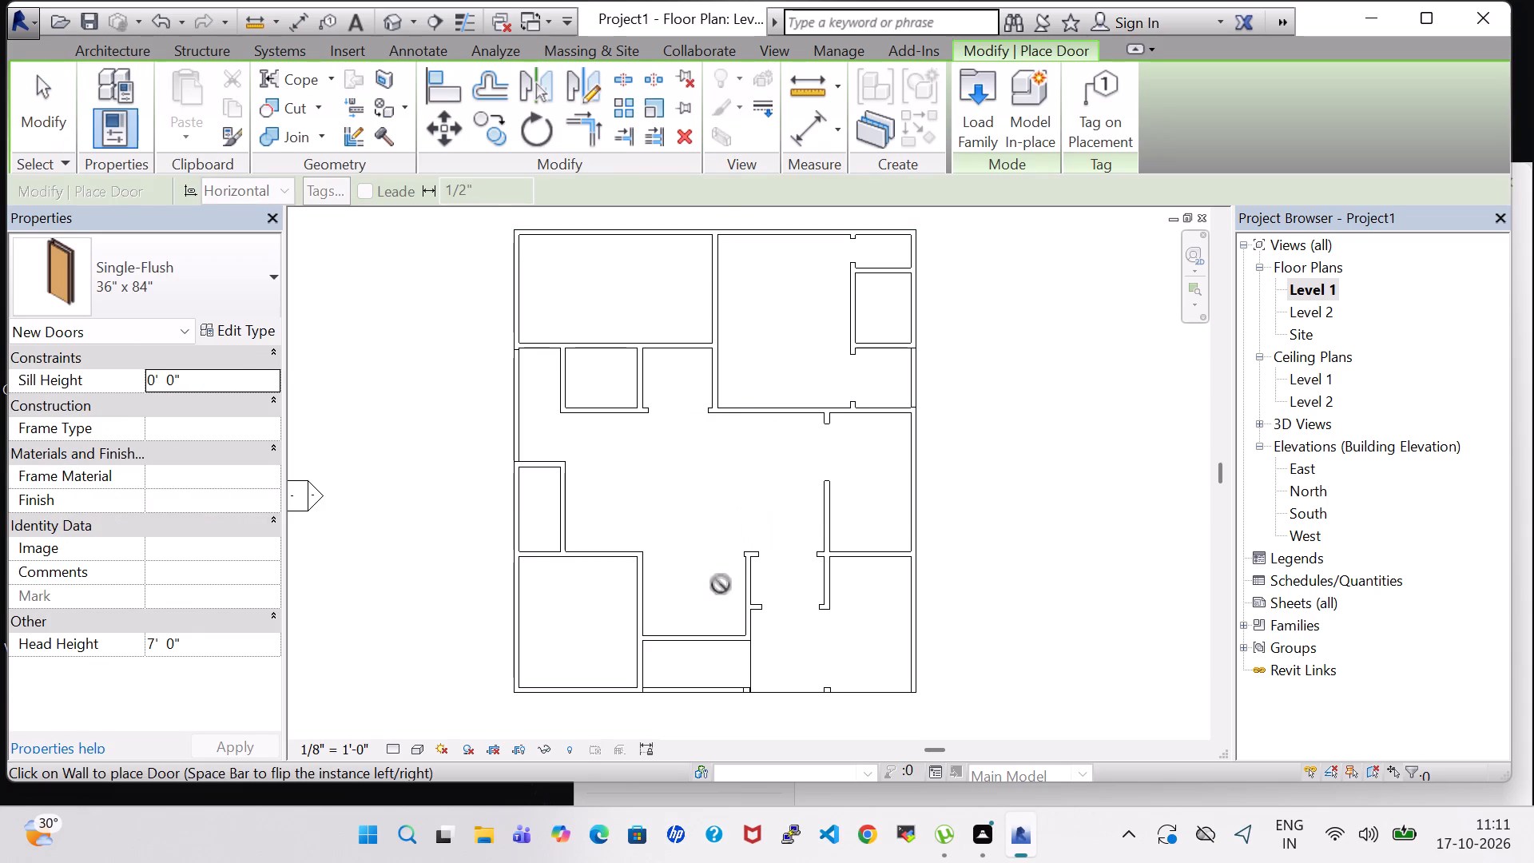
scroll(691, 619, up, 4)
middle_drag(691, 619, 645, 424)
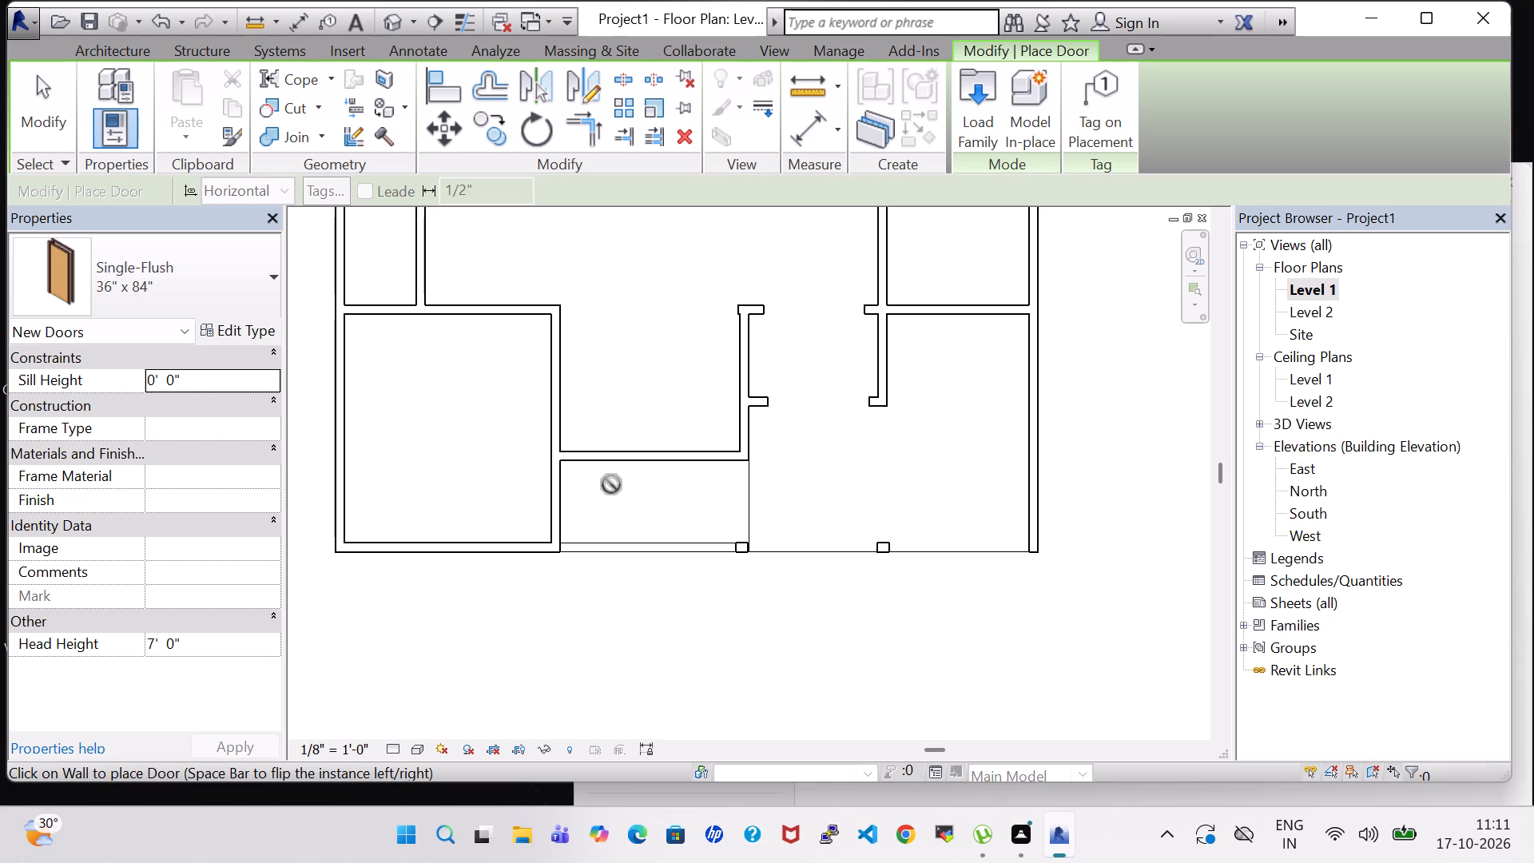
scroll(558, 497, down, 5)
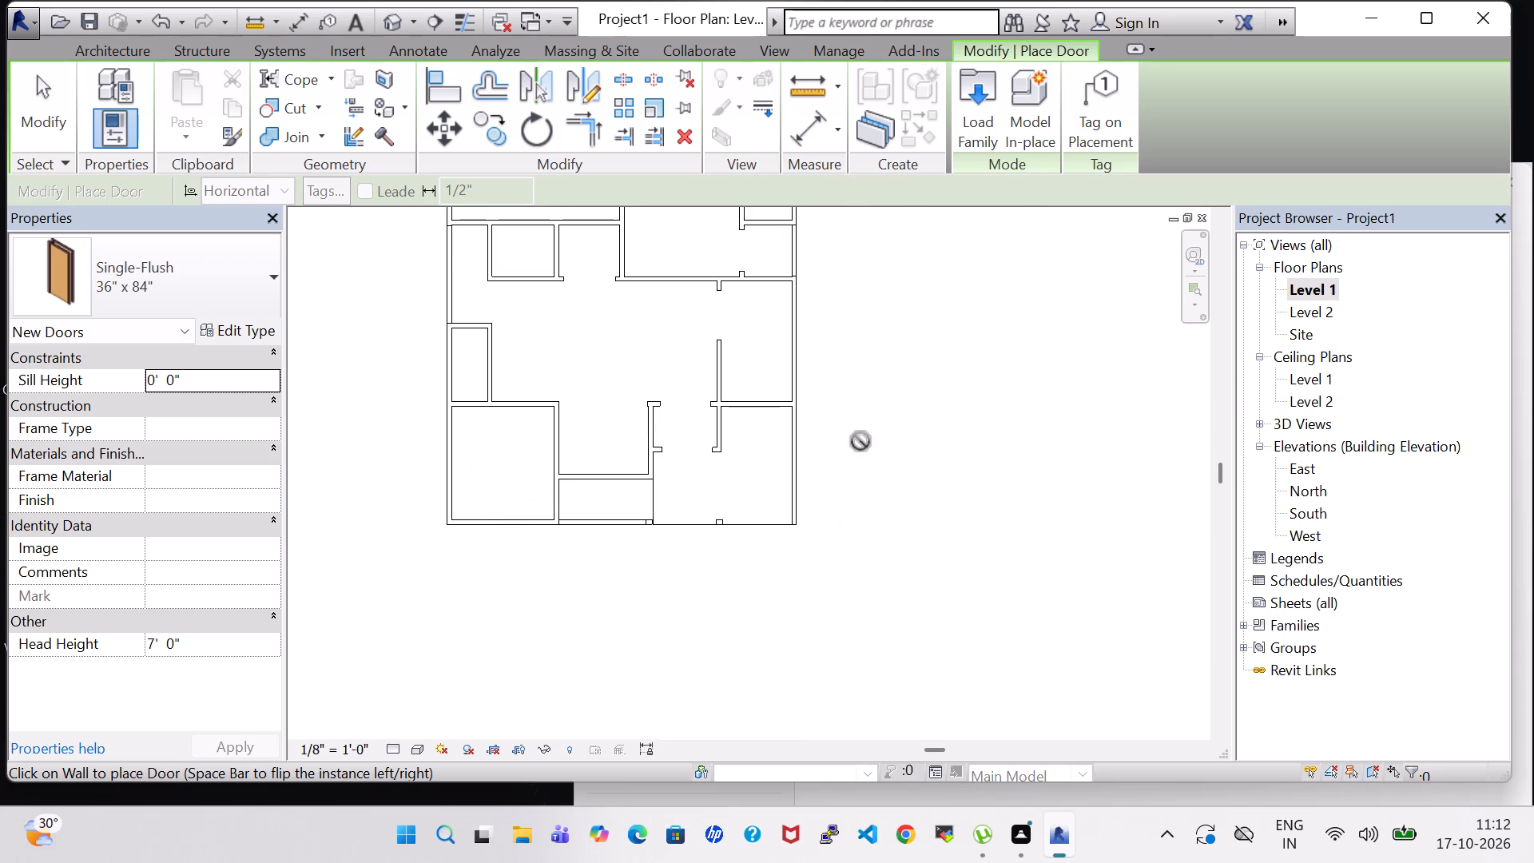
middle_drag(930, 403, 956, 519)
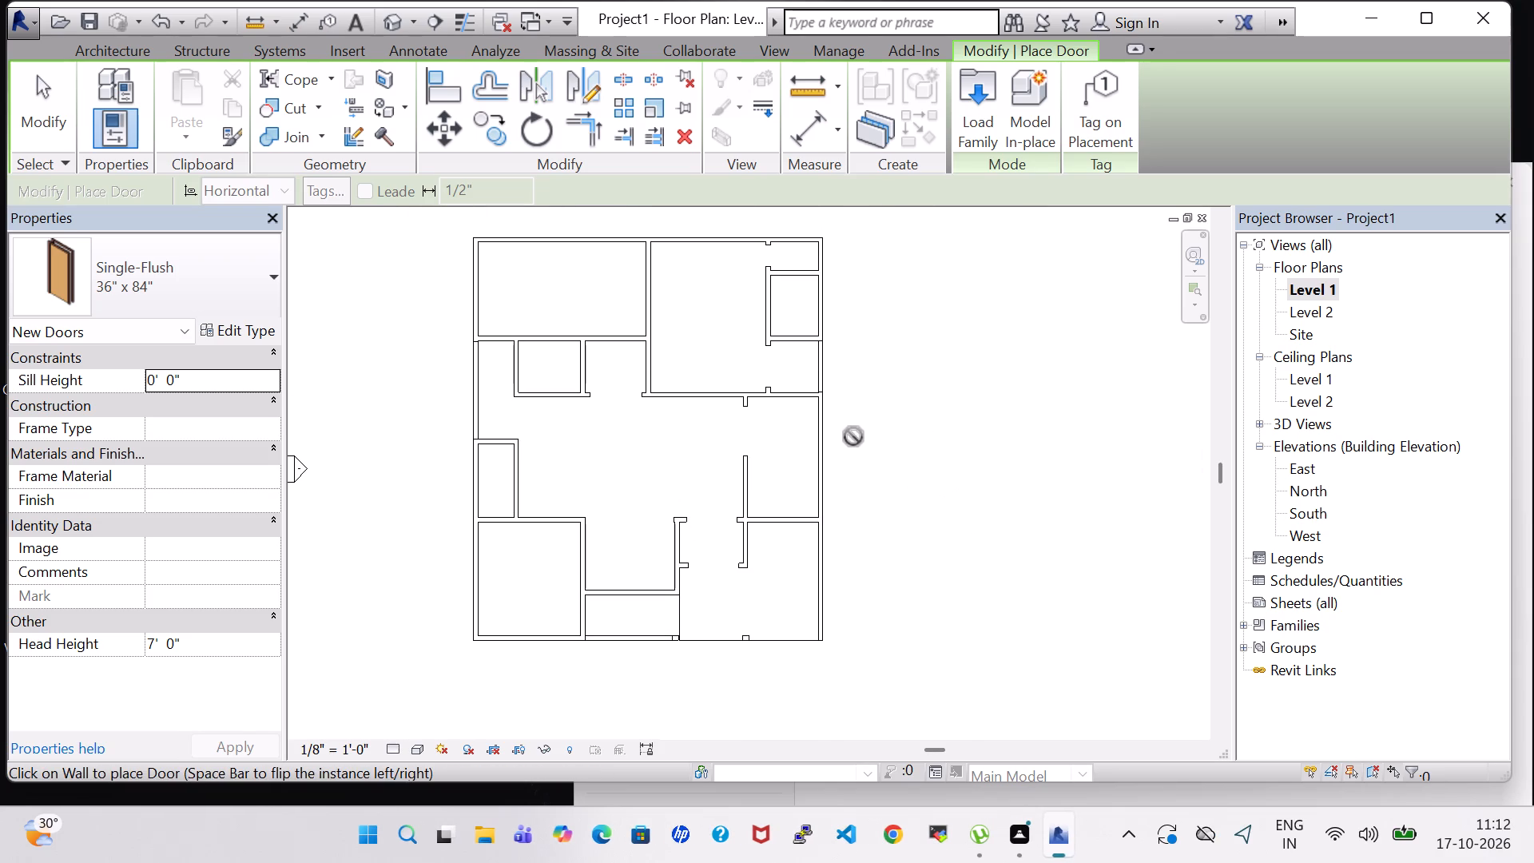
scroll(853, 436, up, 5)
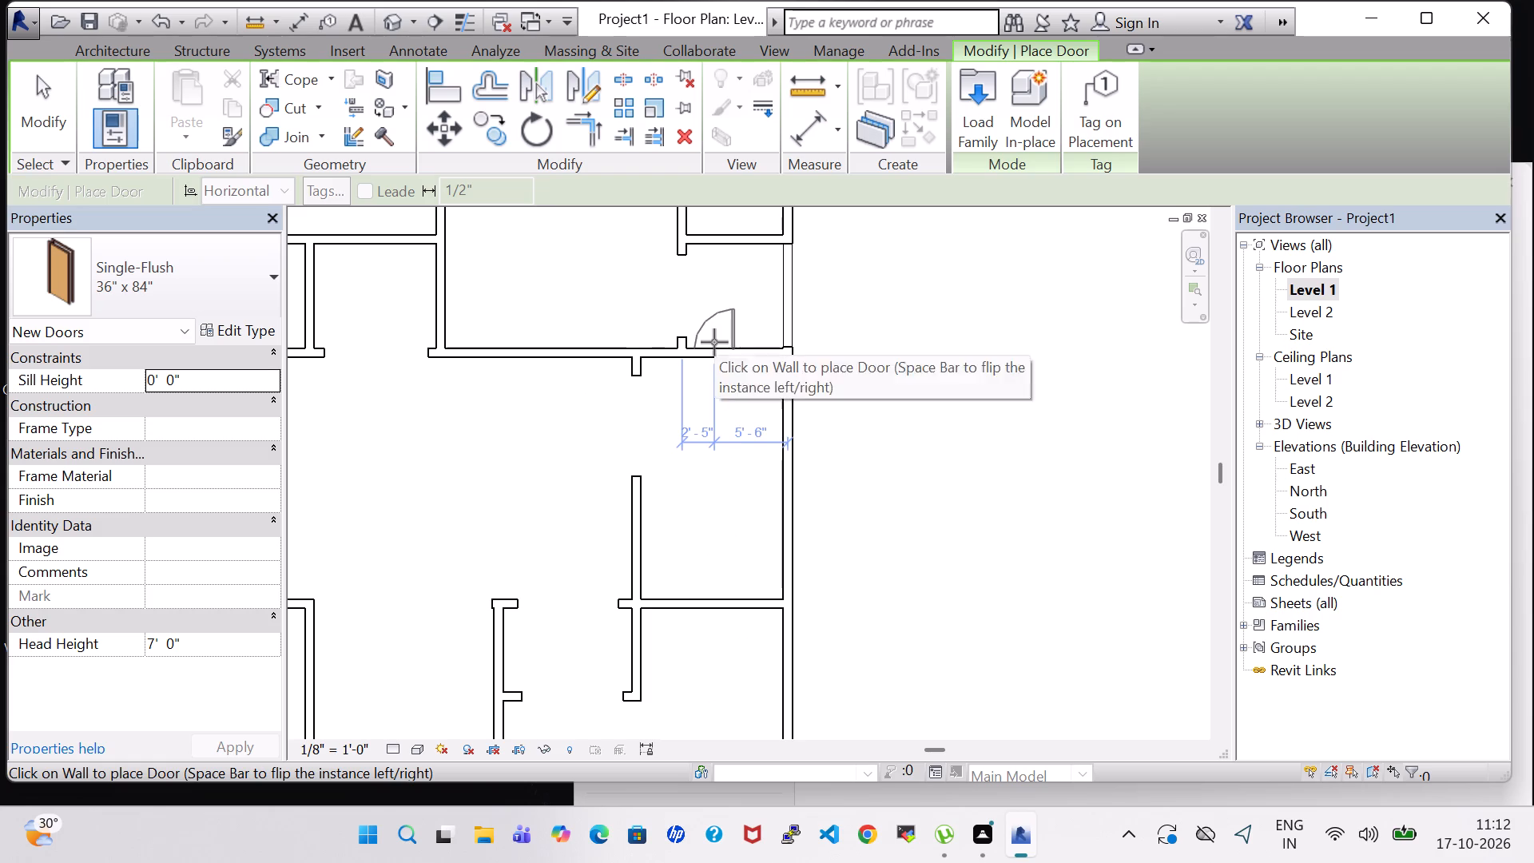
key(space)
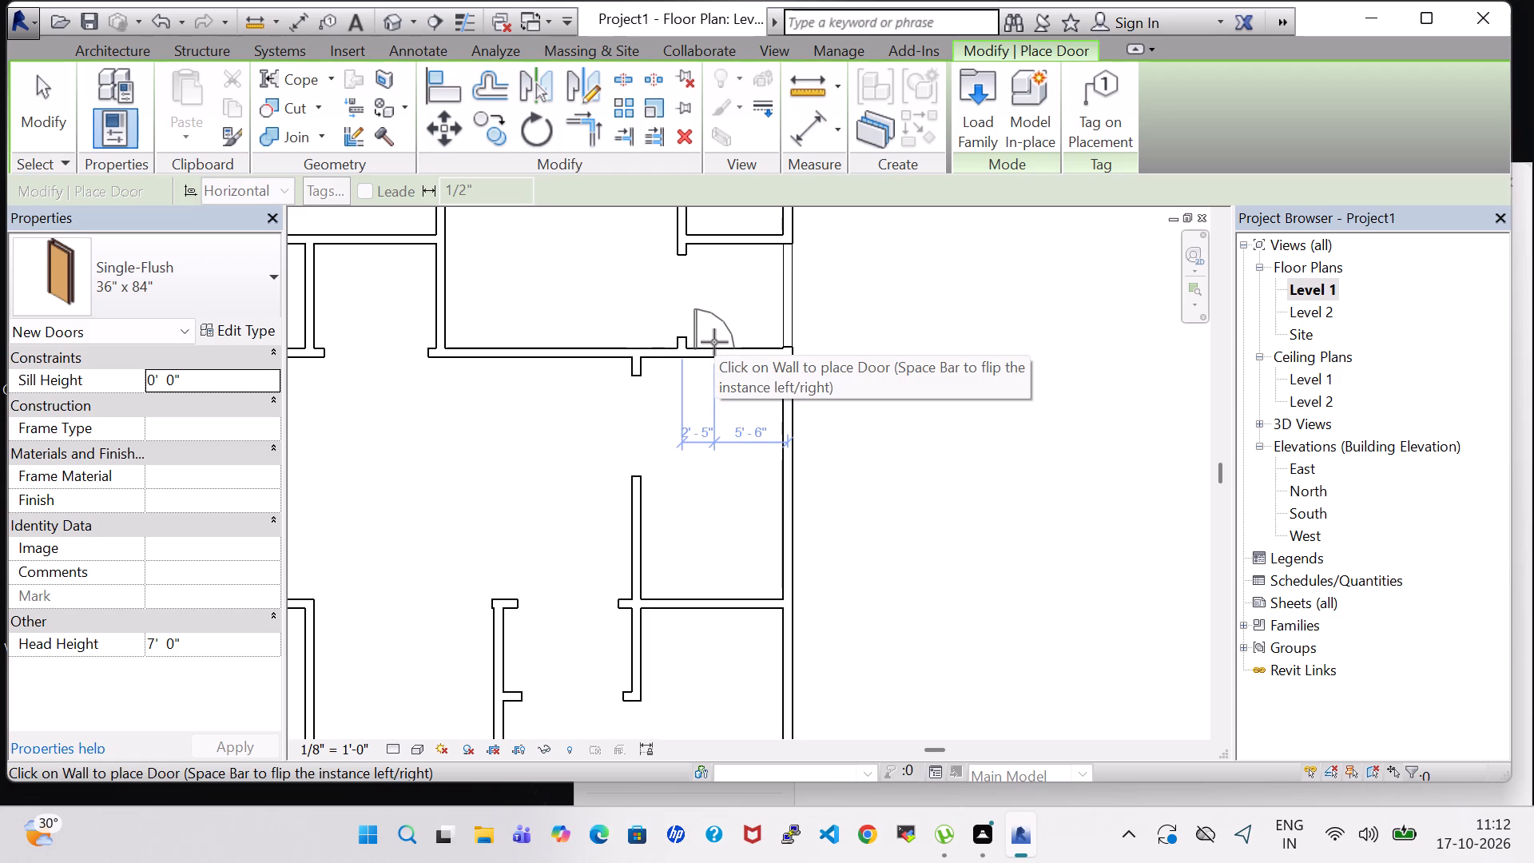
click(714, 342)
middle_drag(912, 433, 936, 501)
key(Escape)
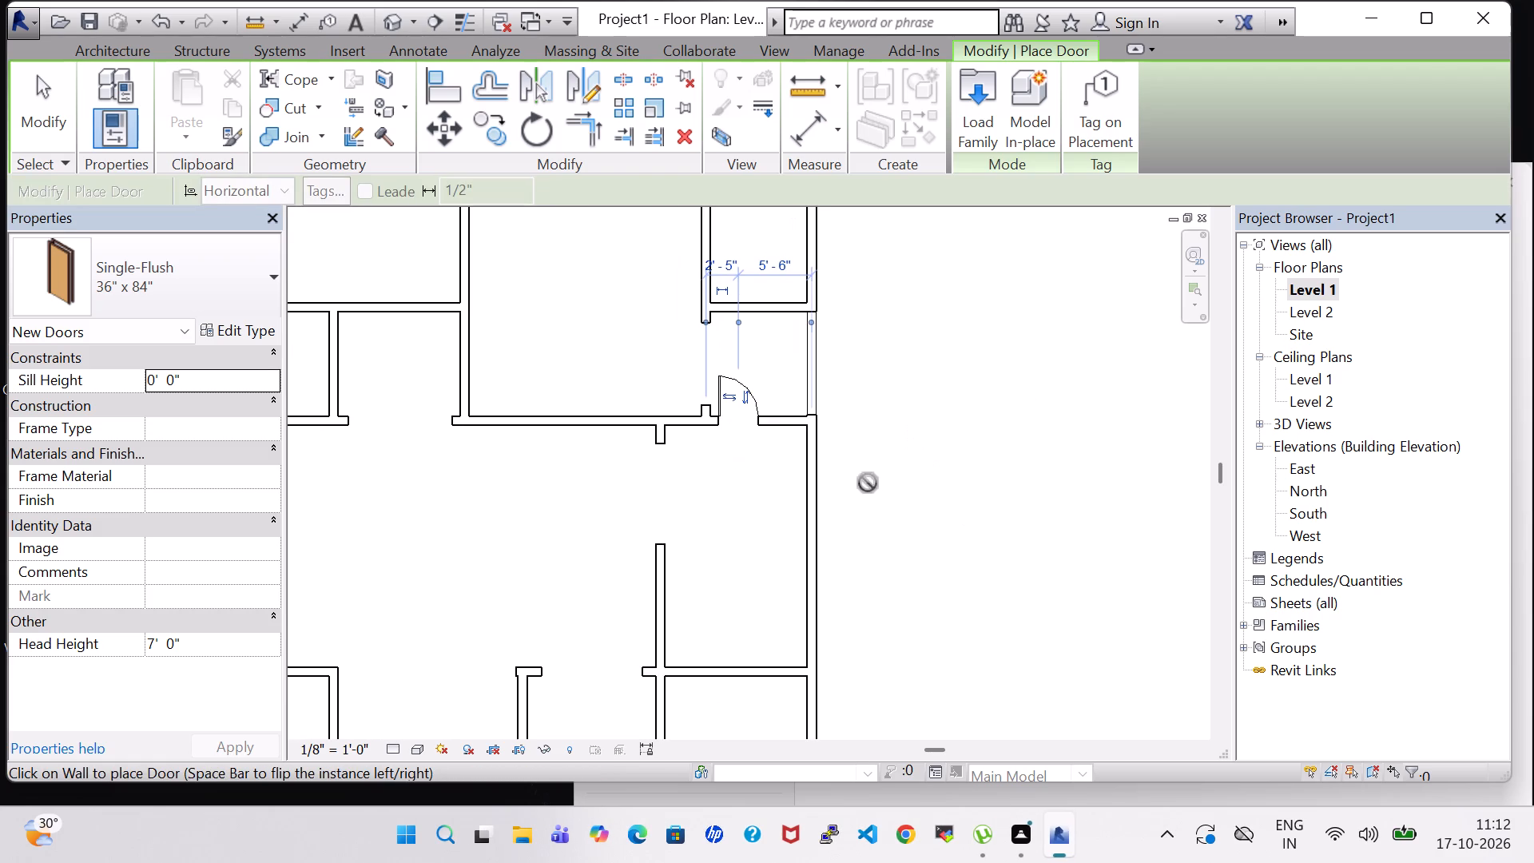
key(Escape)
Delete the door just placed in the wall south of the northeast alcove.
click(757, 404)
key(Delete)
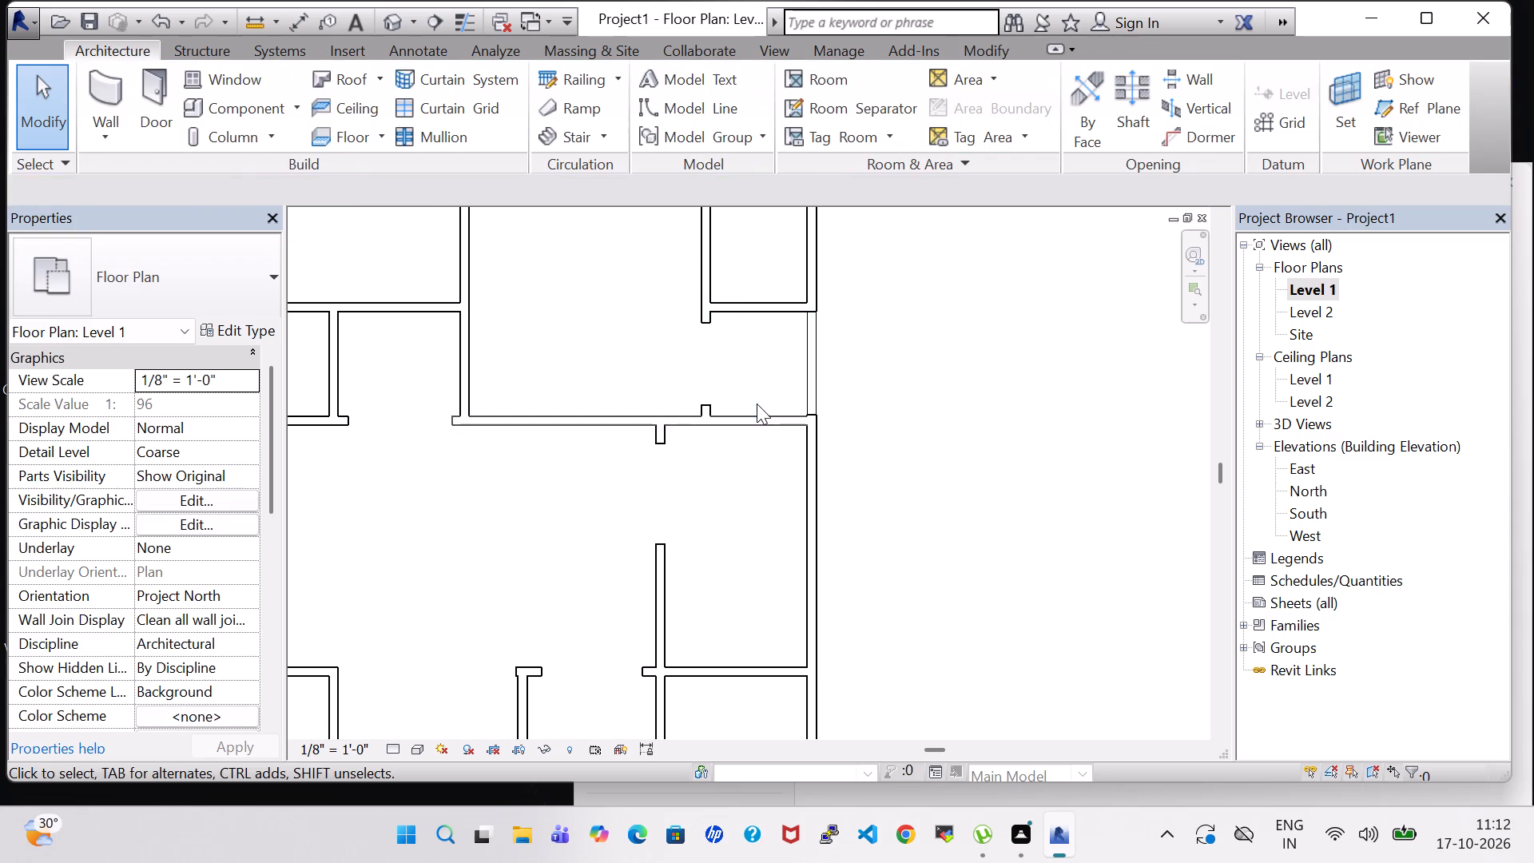
Place a Single-Flush 36" x 84" door in the small northeast room's north wall, swinging inward, about 2'-8" from its west wall.
click(157, 108)
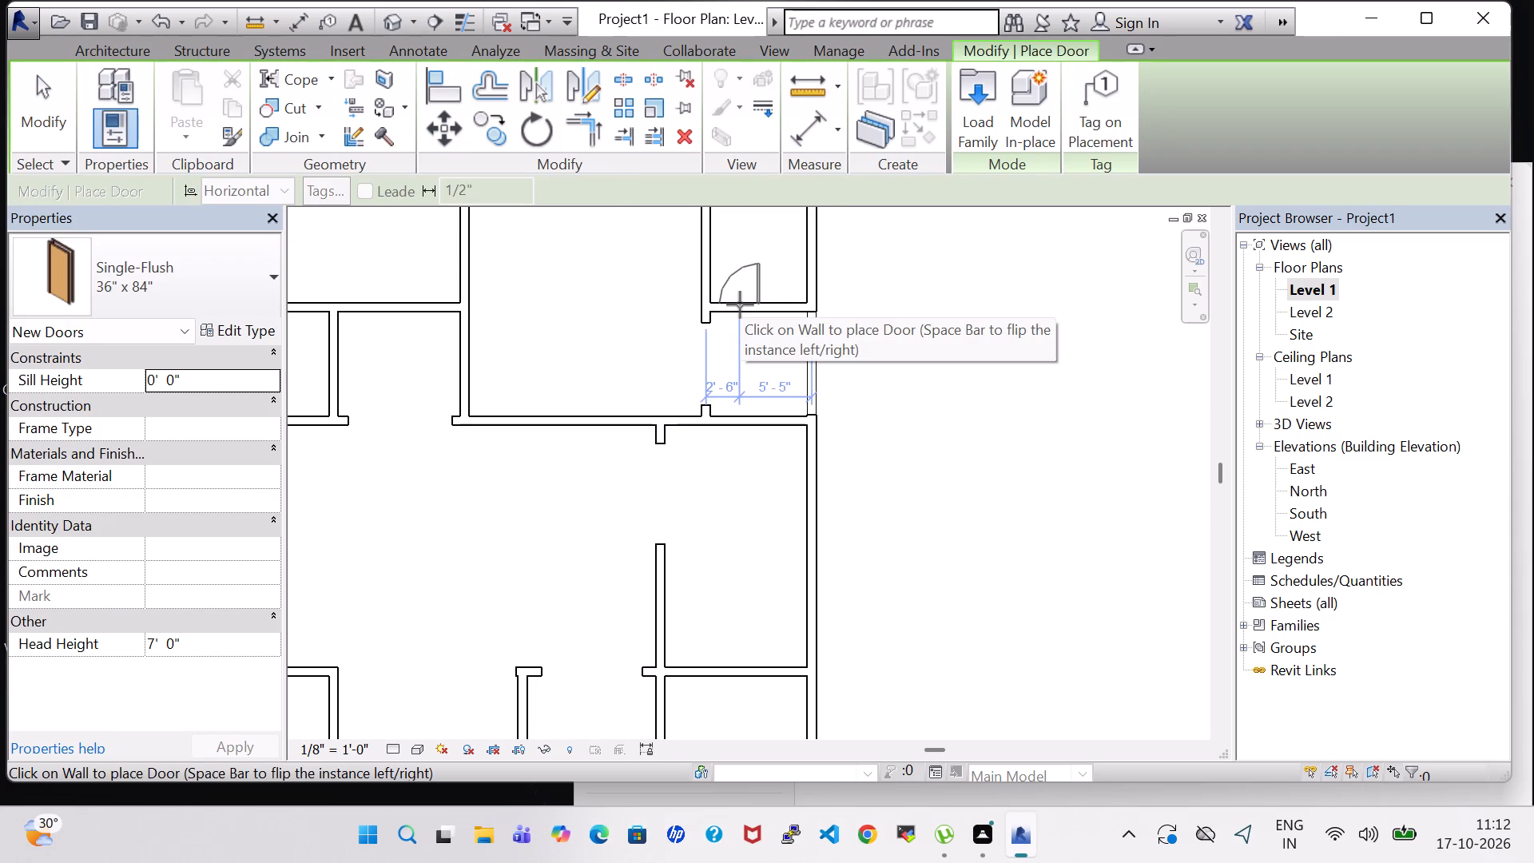
middle_drag(740, 304, 754, 439)
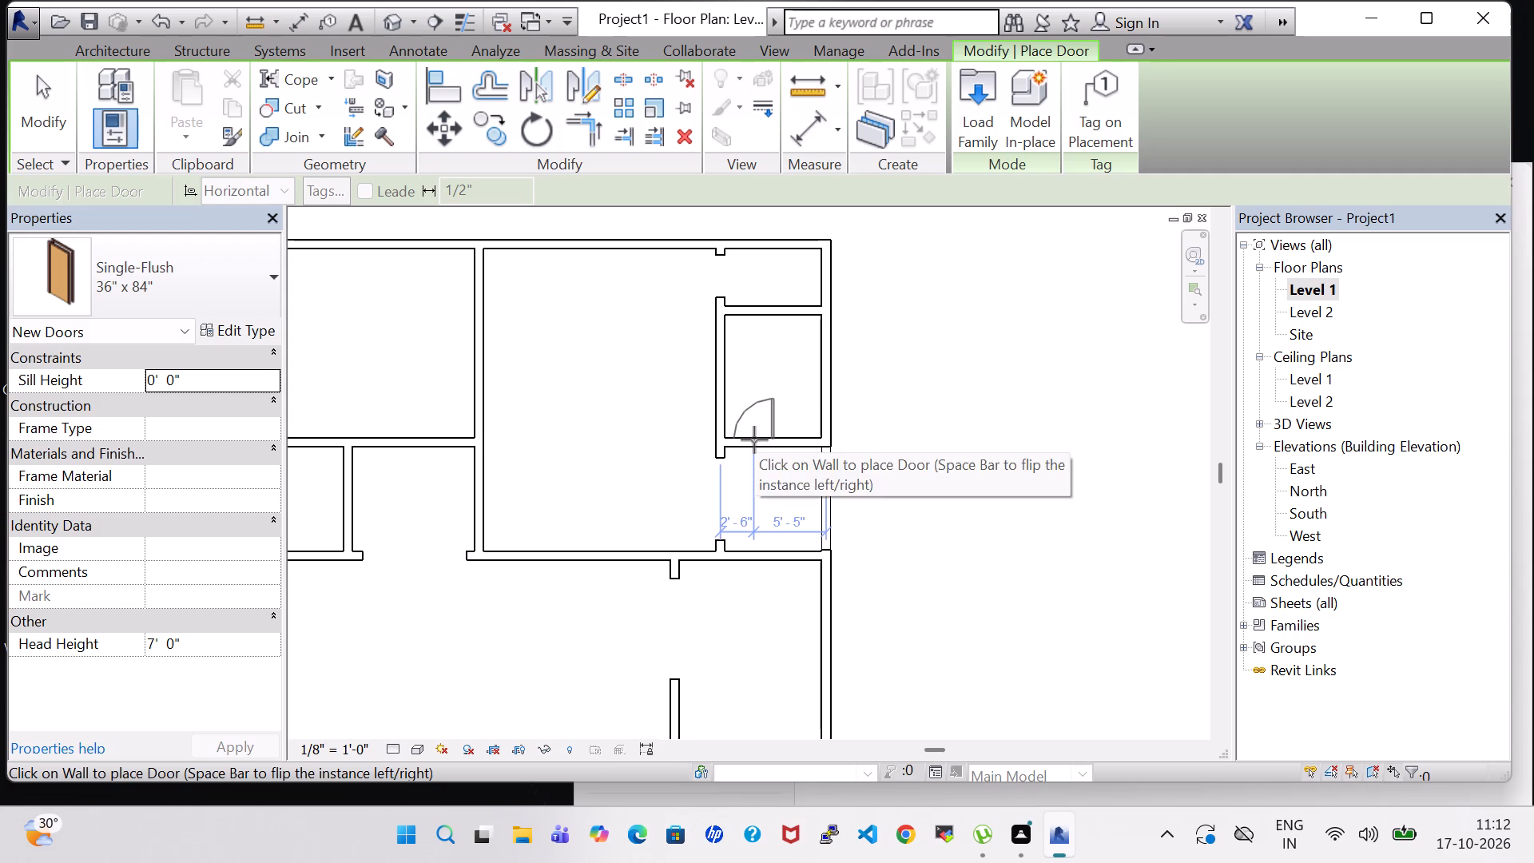
click(756, 319)
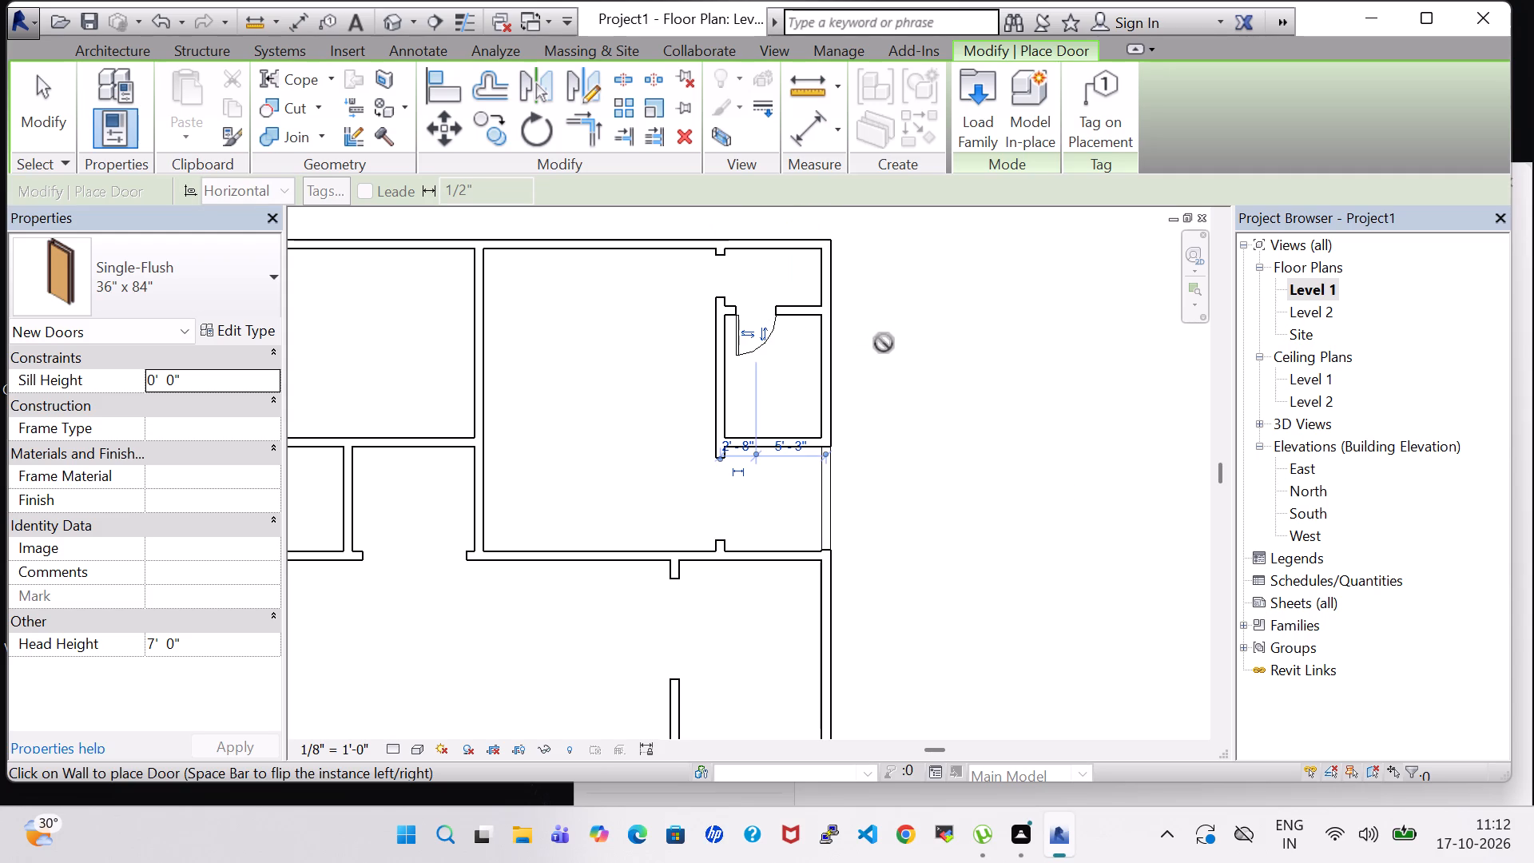
scroll(885, 356, down, 1)
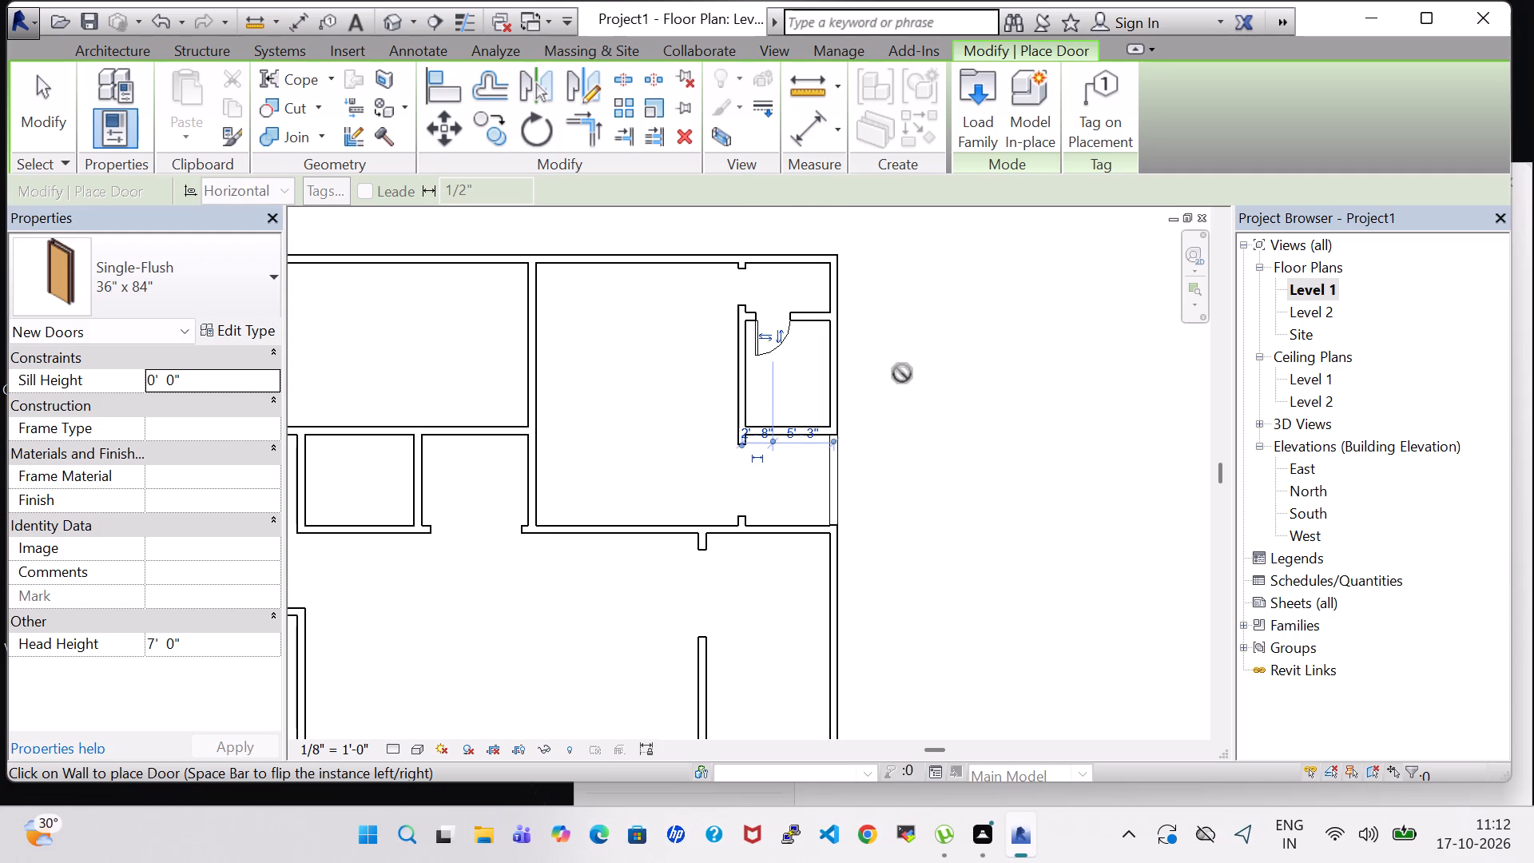
key(Escape)
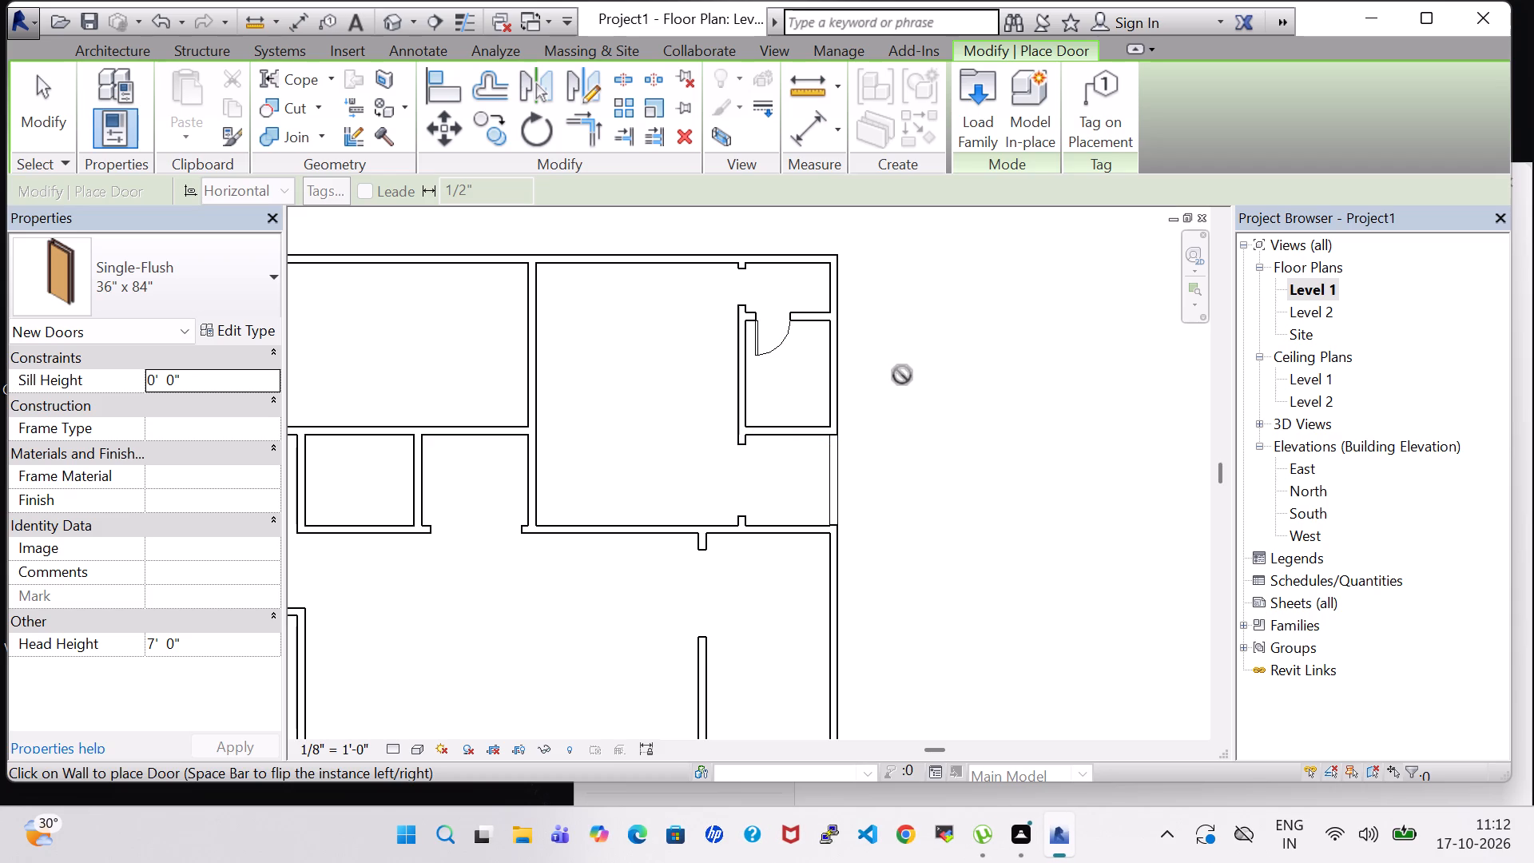
Place a Single-Flush 36" x 84" door between the small west room and southwest room, hinged west, swinging north, about 2'-5" from the exterior wall.
scroll(902, 375, down, 1)
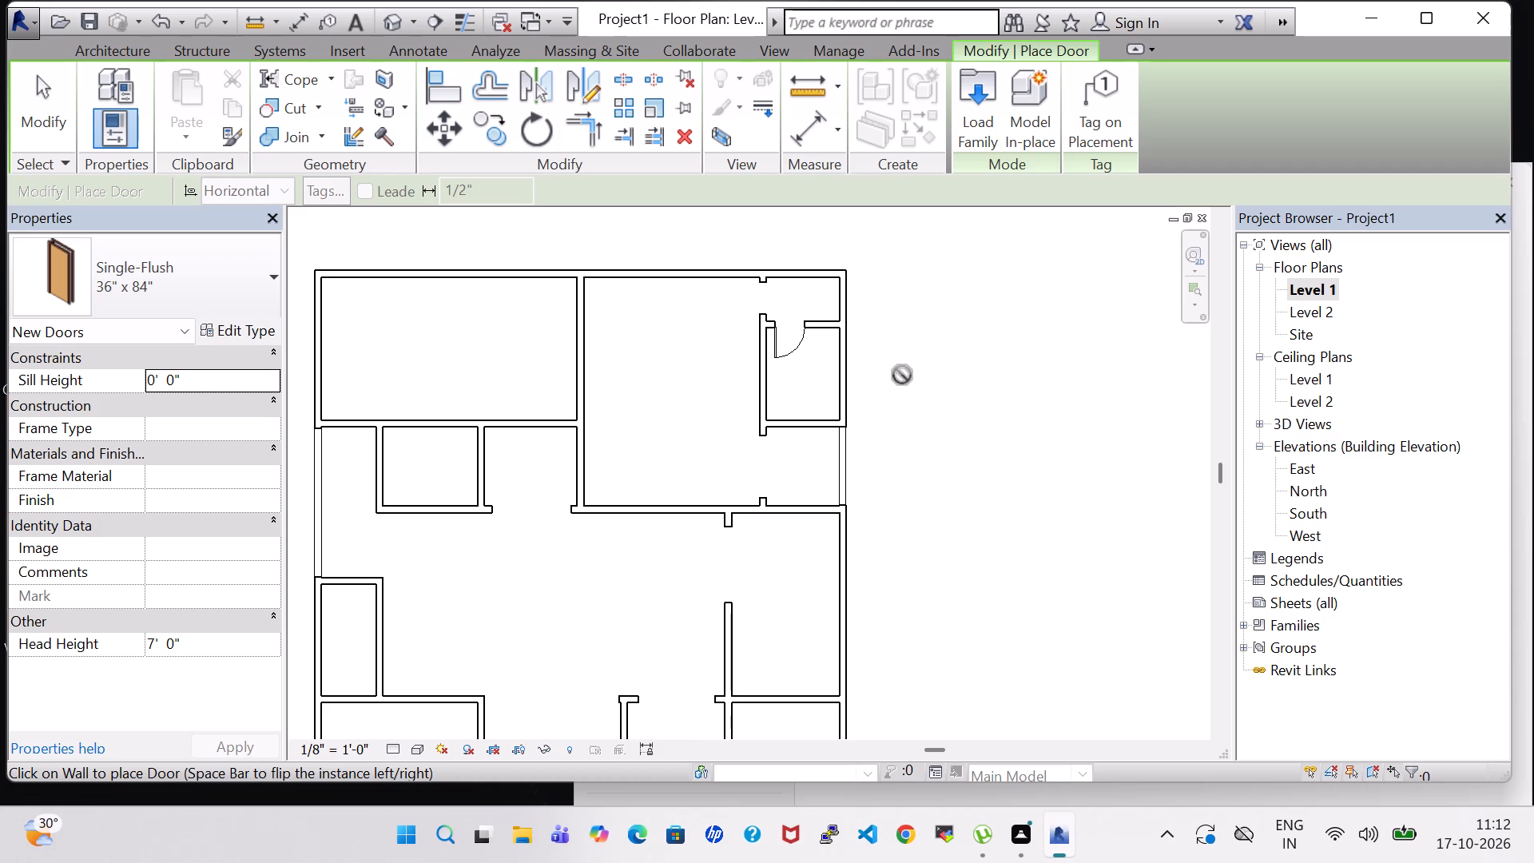
middle_drag(902, 375, 935, 350)
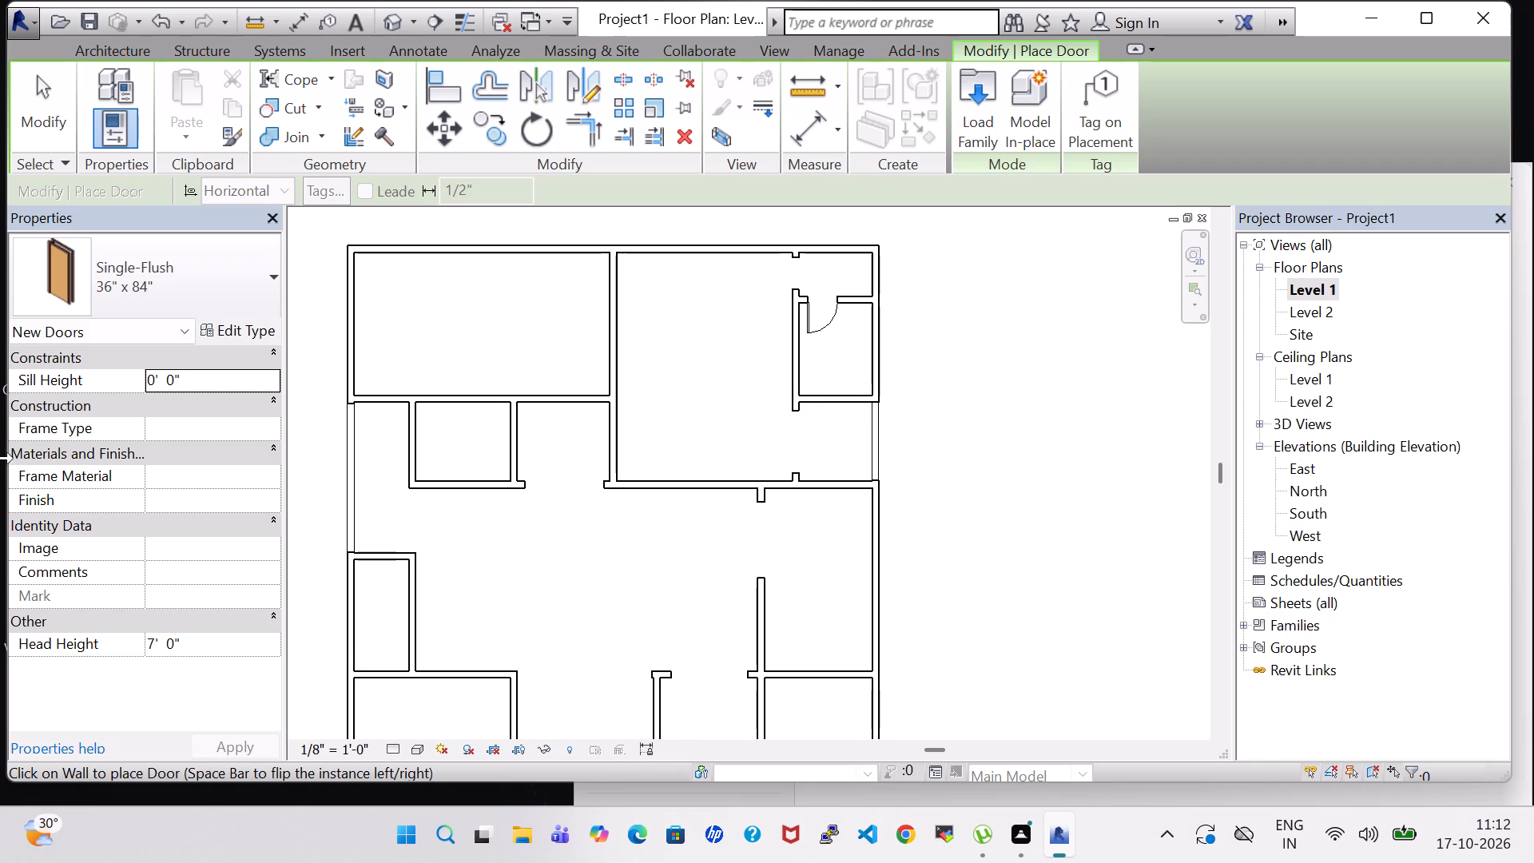
middle_drag(447, 603, 633, 561)
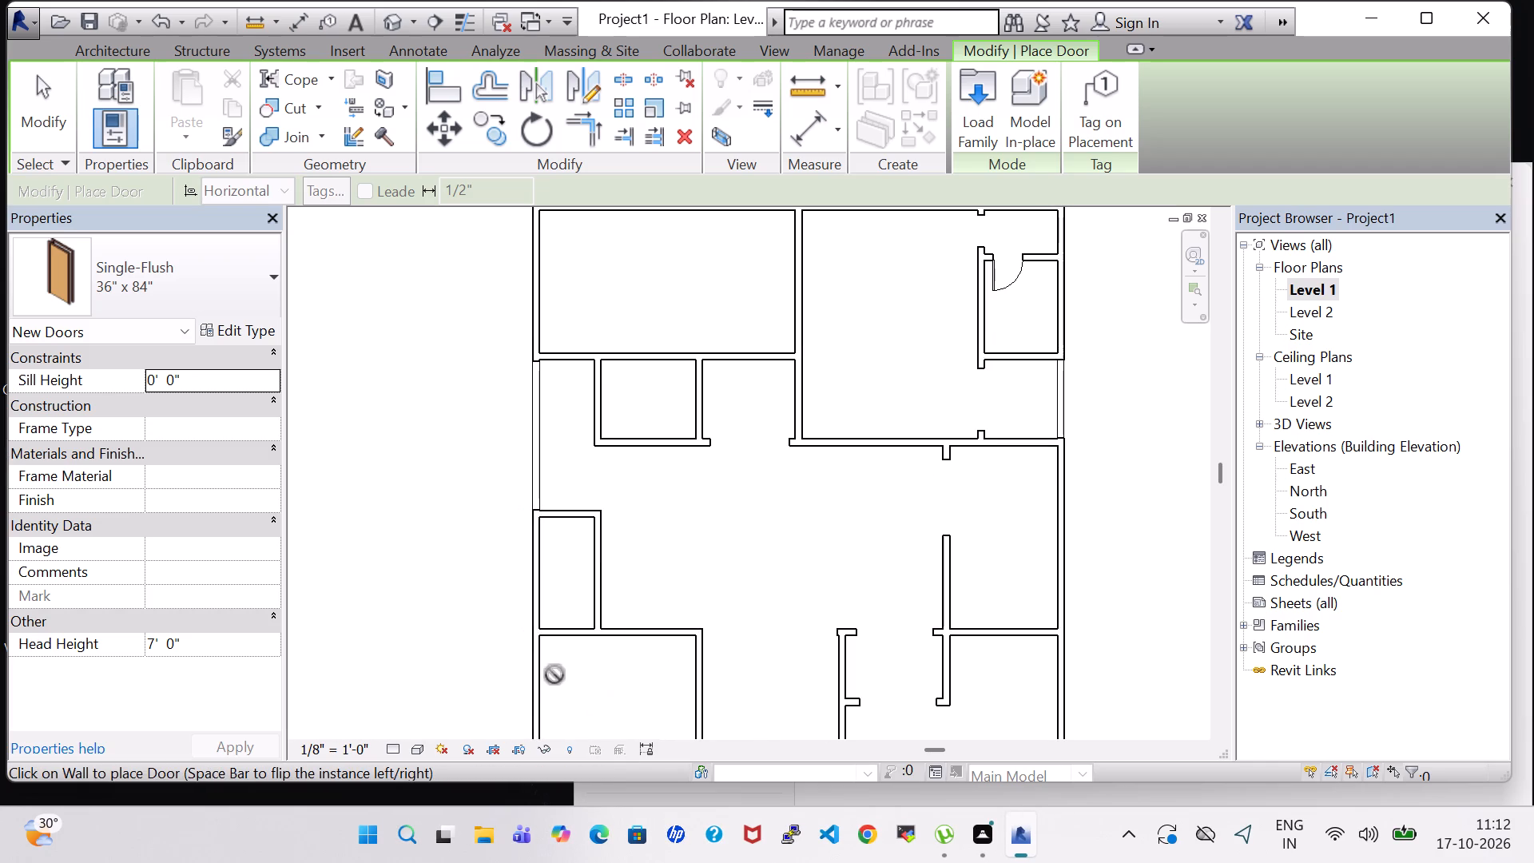
scroll(545, 686, up, 3)
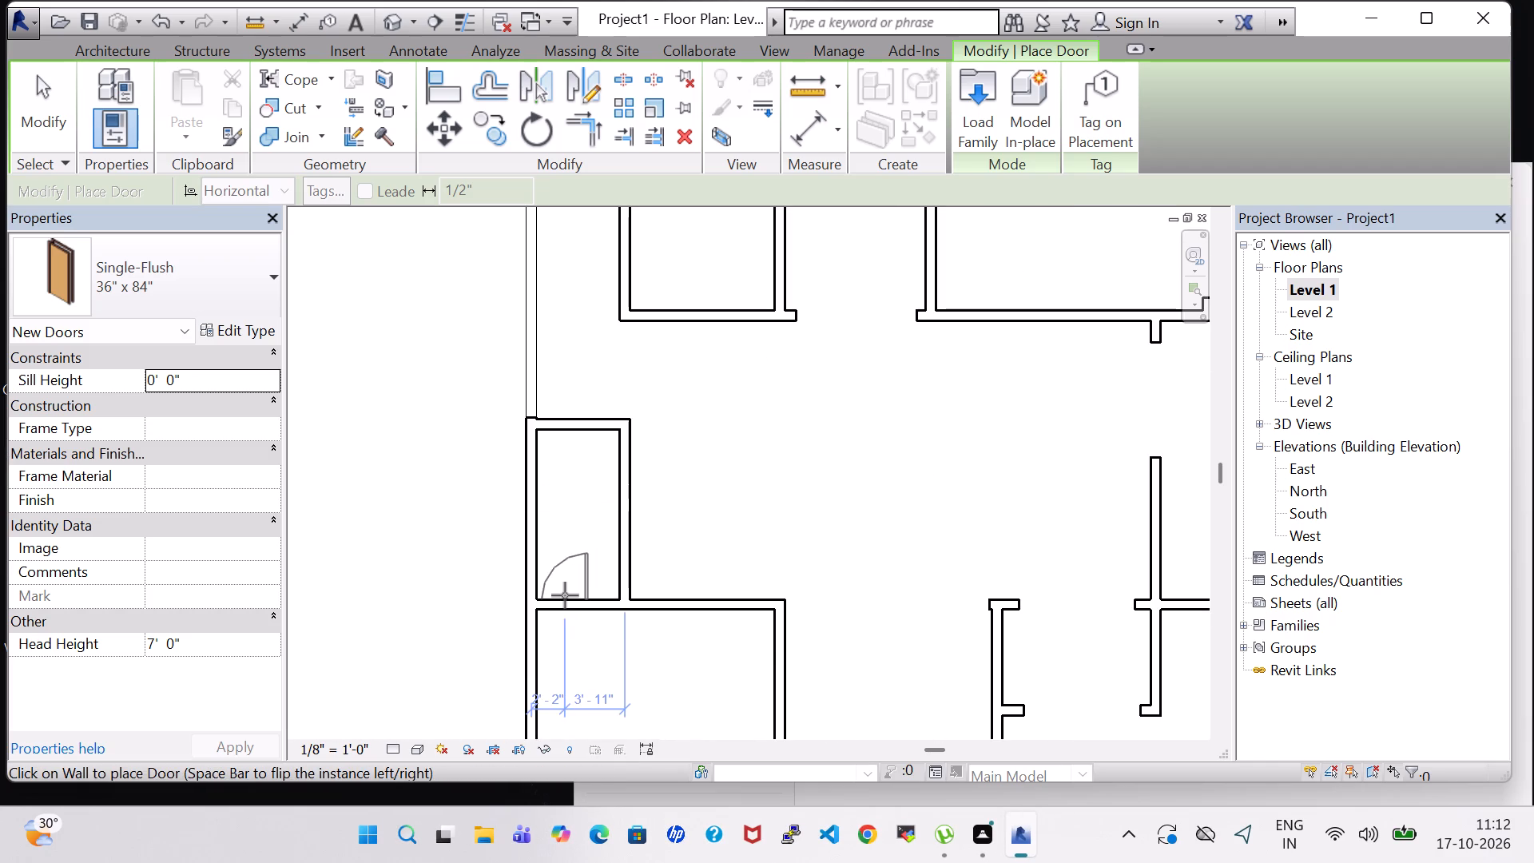
key(space)
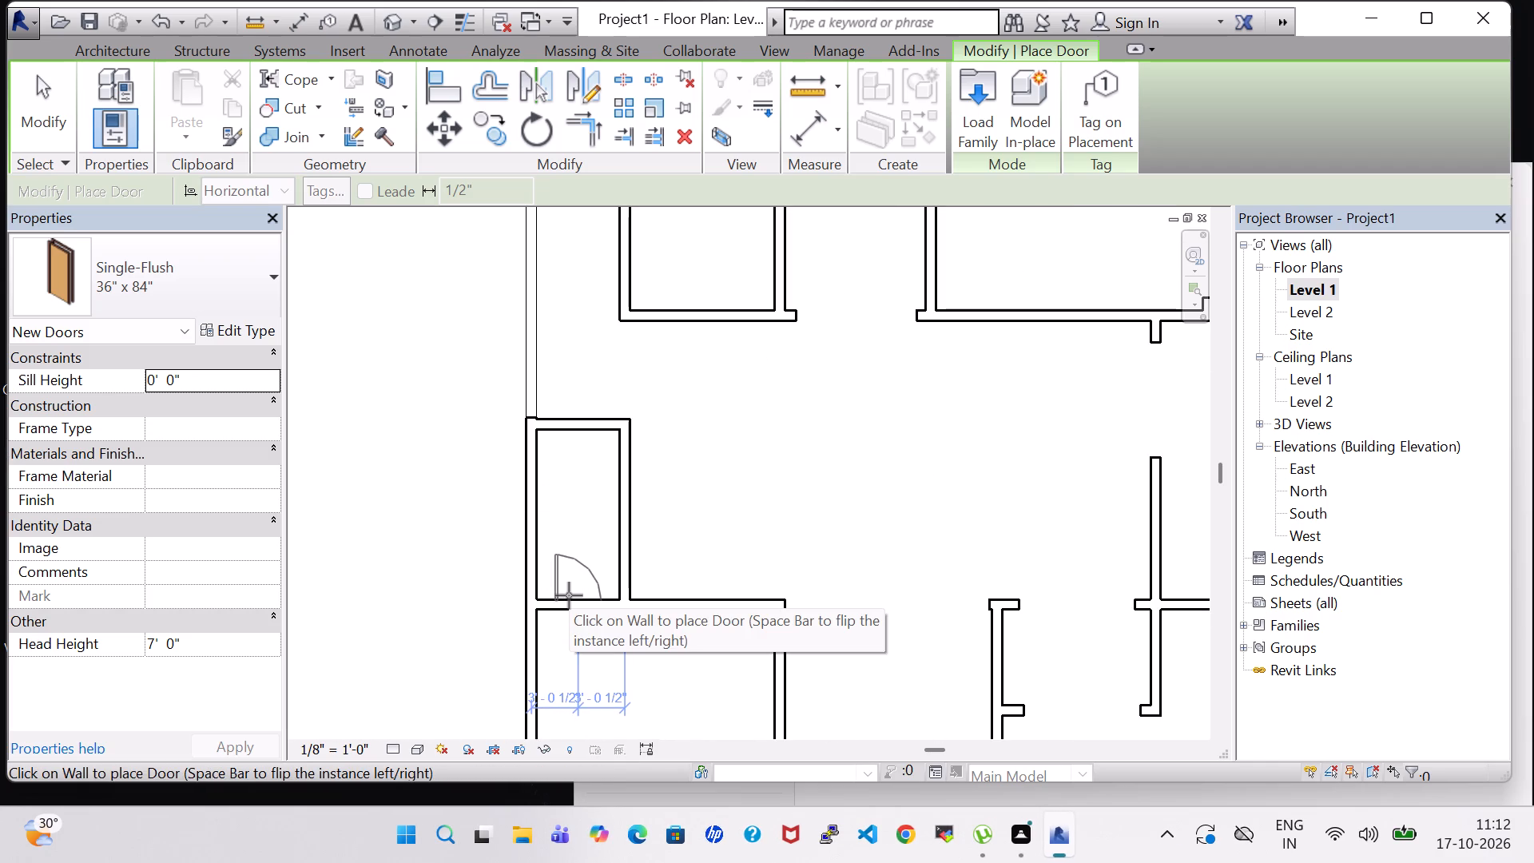
click(568, 595)
scroll(646, 563, down, 2)
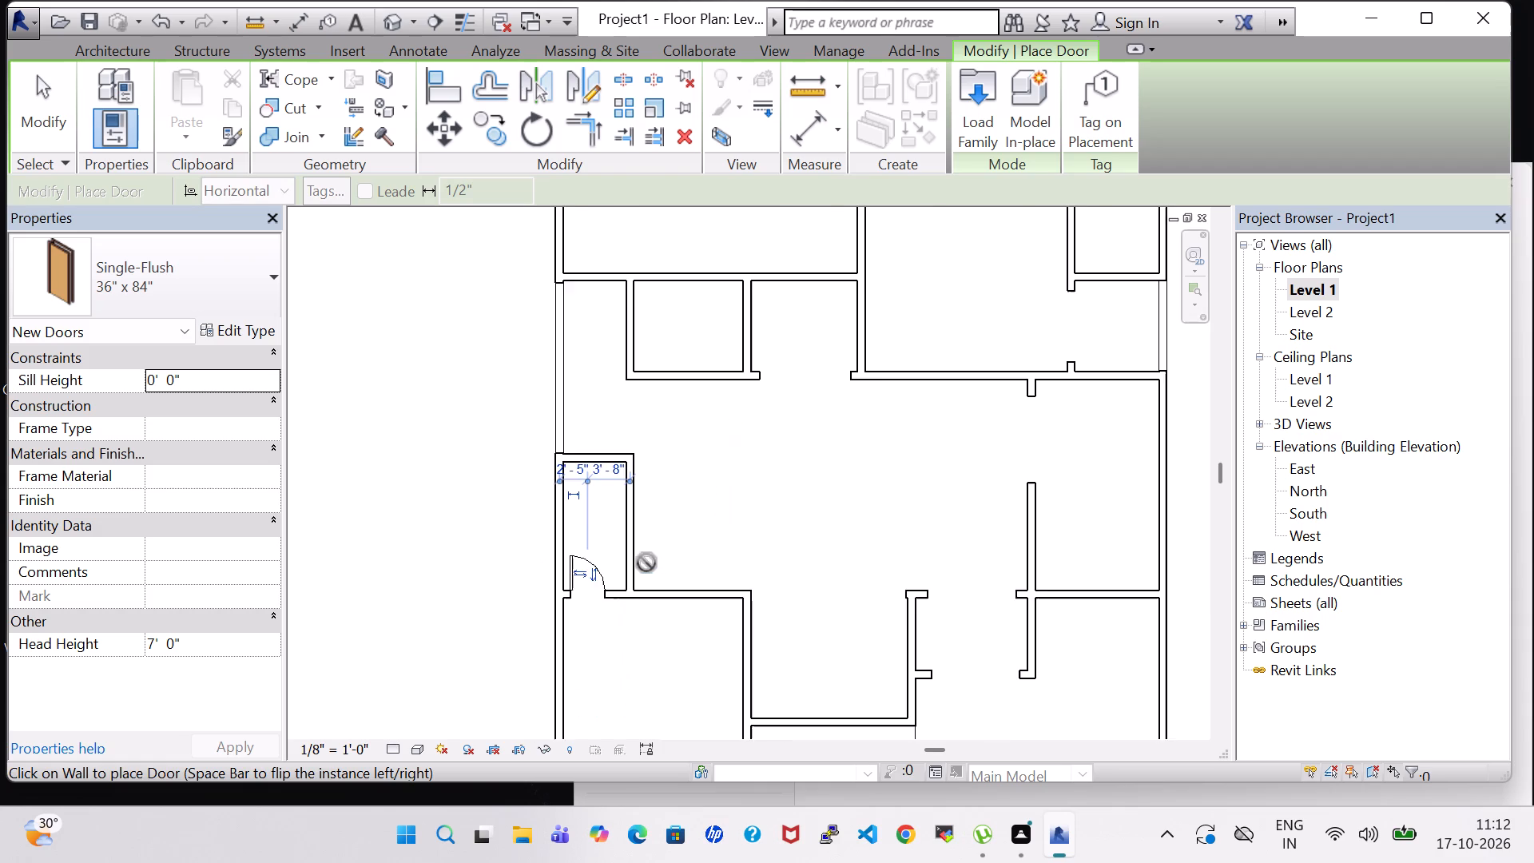
scroll(646, 563, down, 1)
key(Escape)
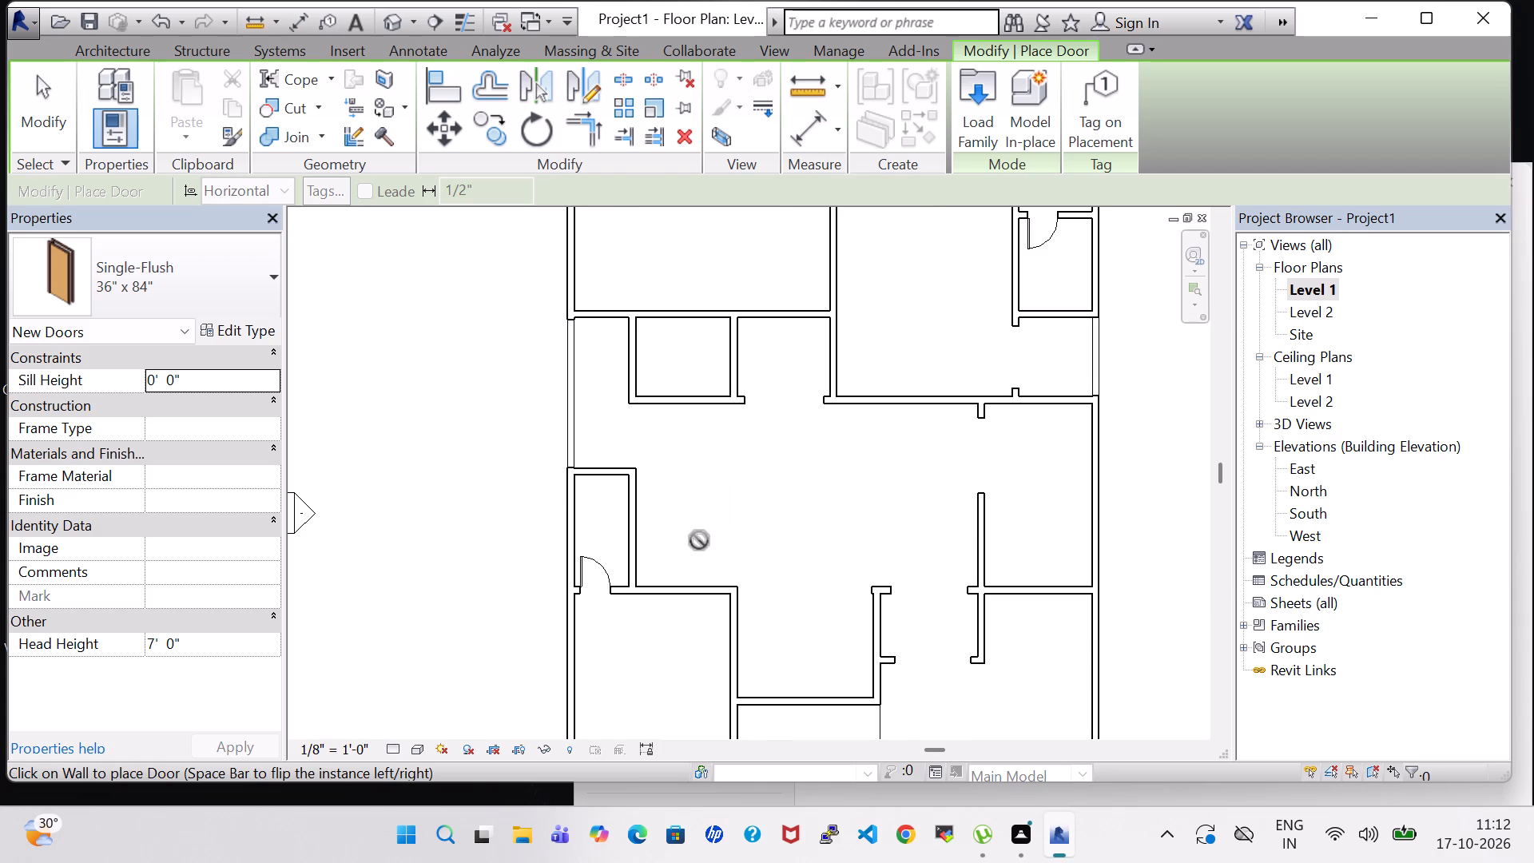
scroll(699, 540, down, 1)
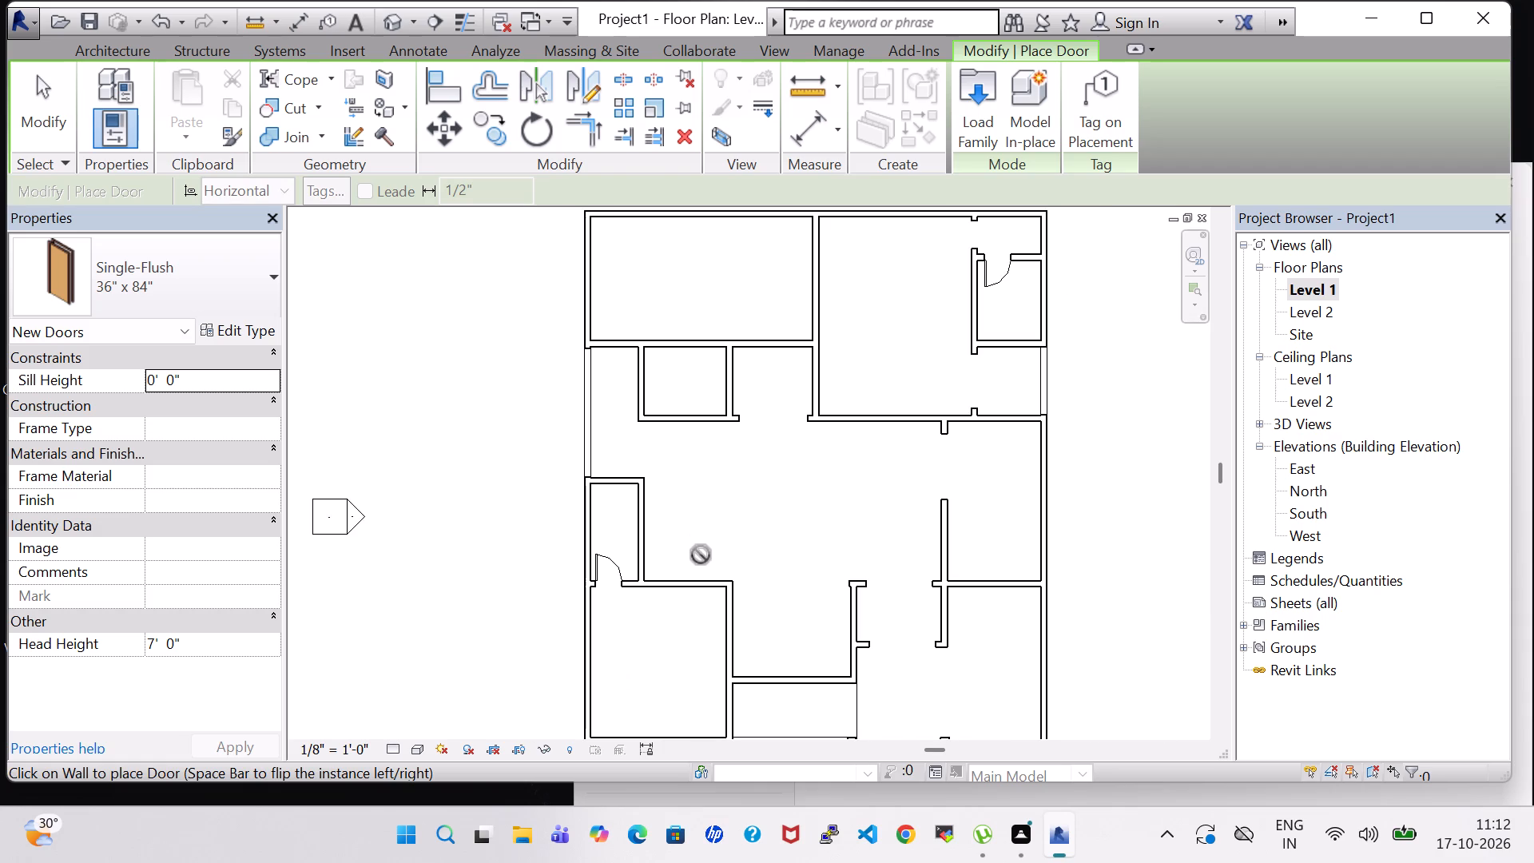
middle_drag(739, 548, 725, 548)
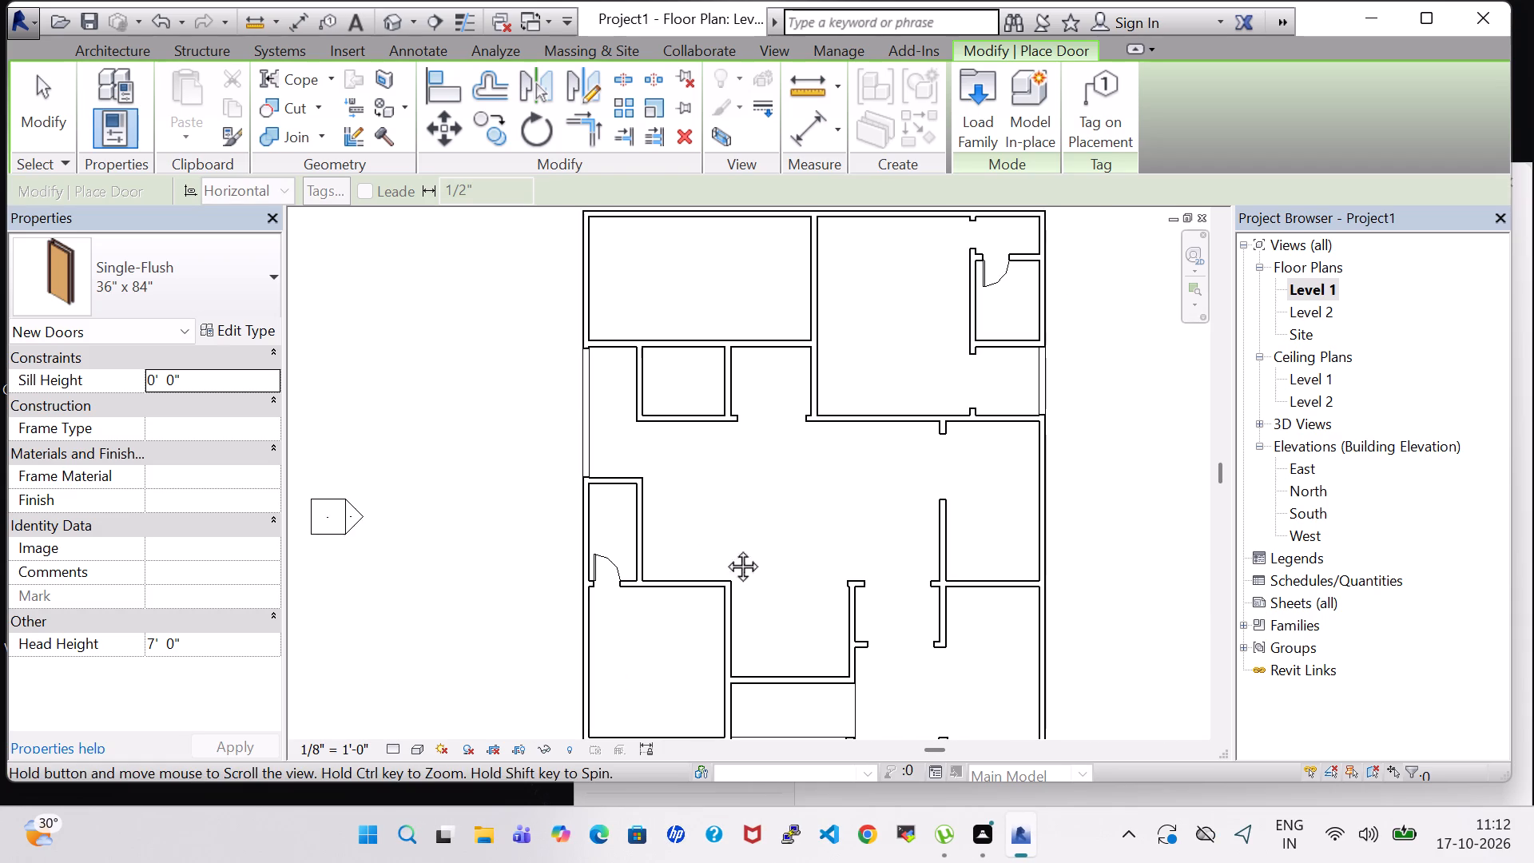
middle_drag(725, 548, 625, 560)
scroll(625, 559, down, 1)
middle_drag(632, 553, 623, 512)
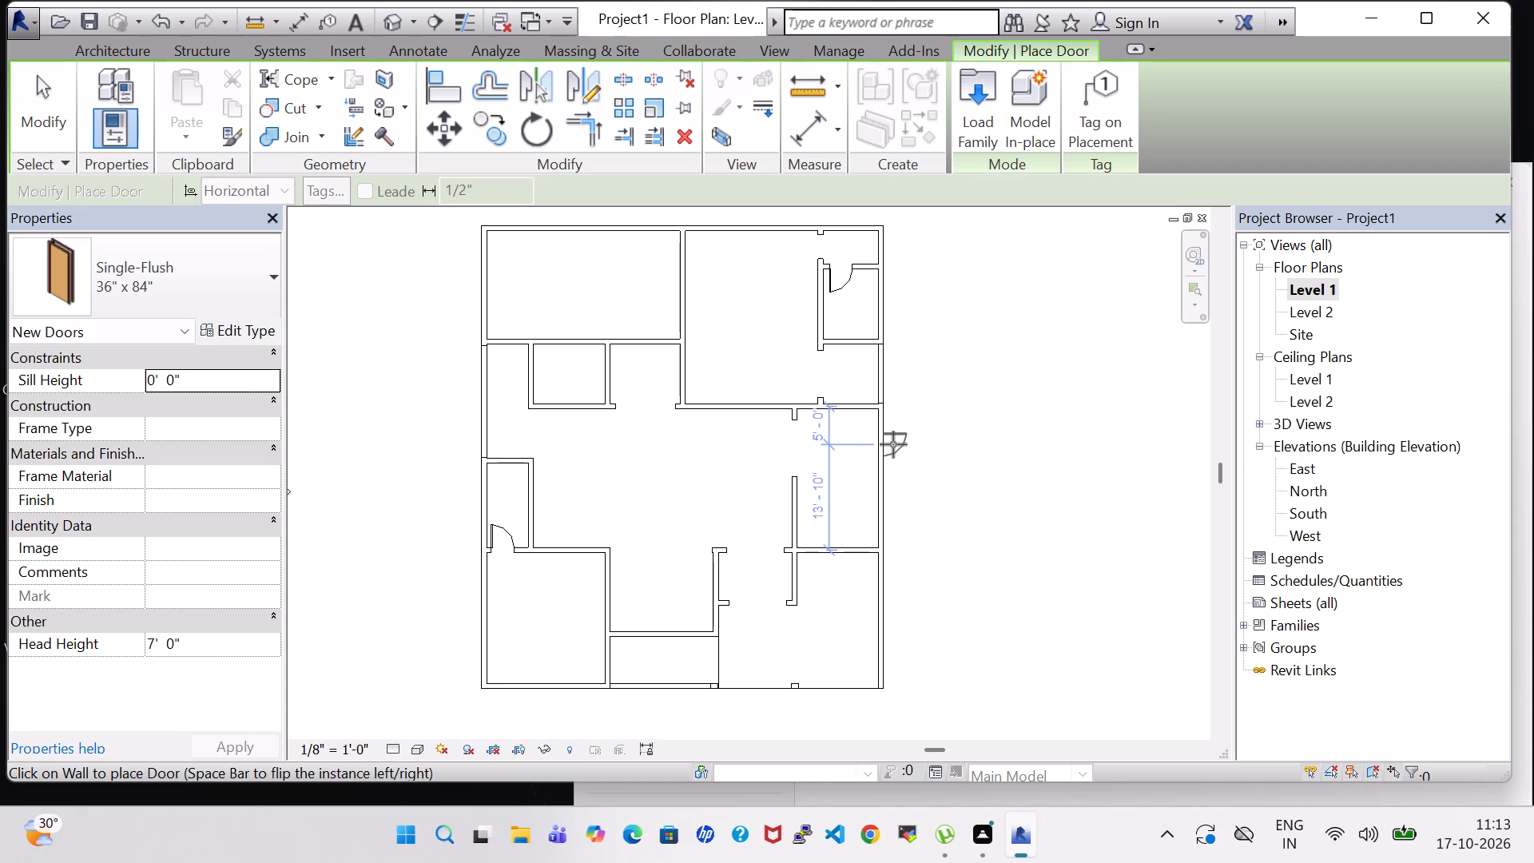
key(Escape)
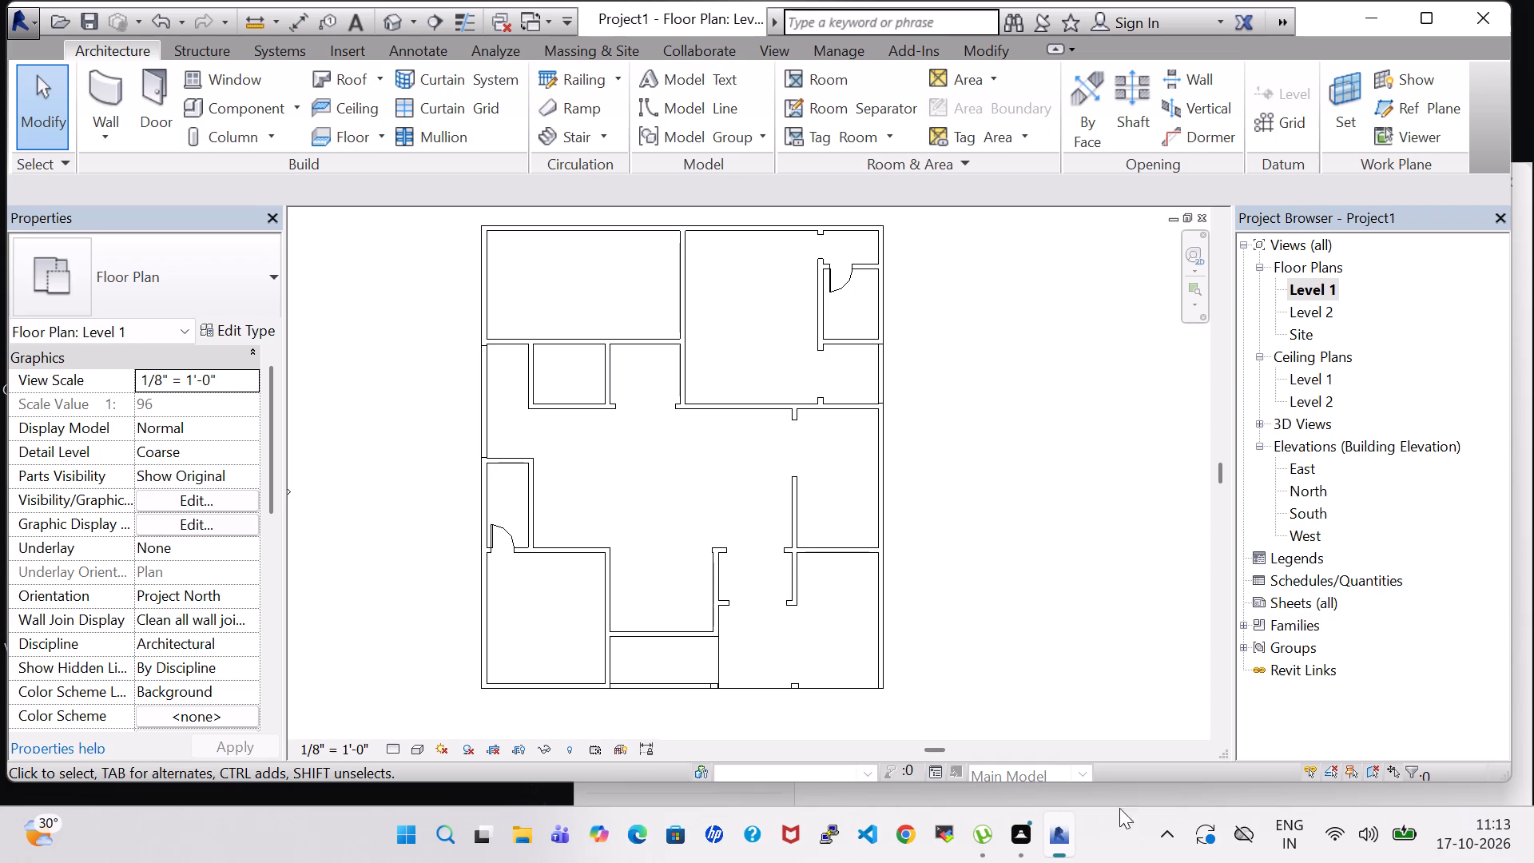
Place a Single-Flush 36" x 84" door between the northwest room and small room below, hinged east, swinging south, about 2'-8" from its east wall.
click(153, 109)
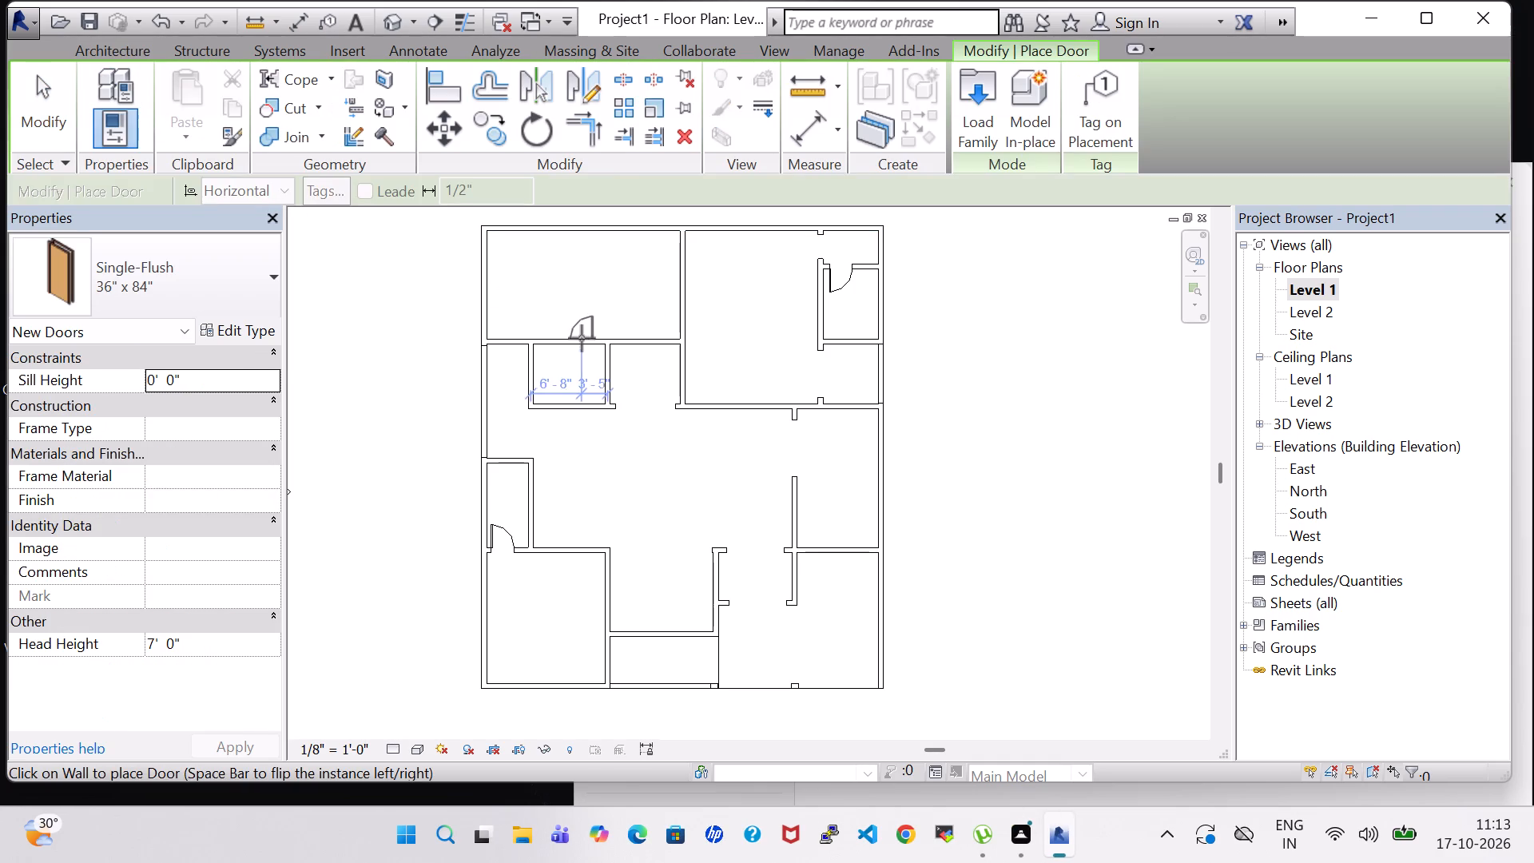
scroll(582, 338, up, 4)
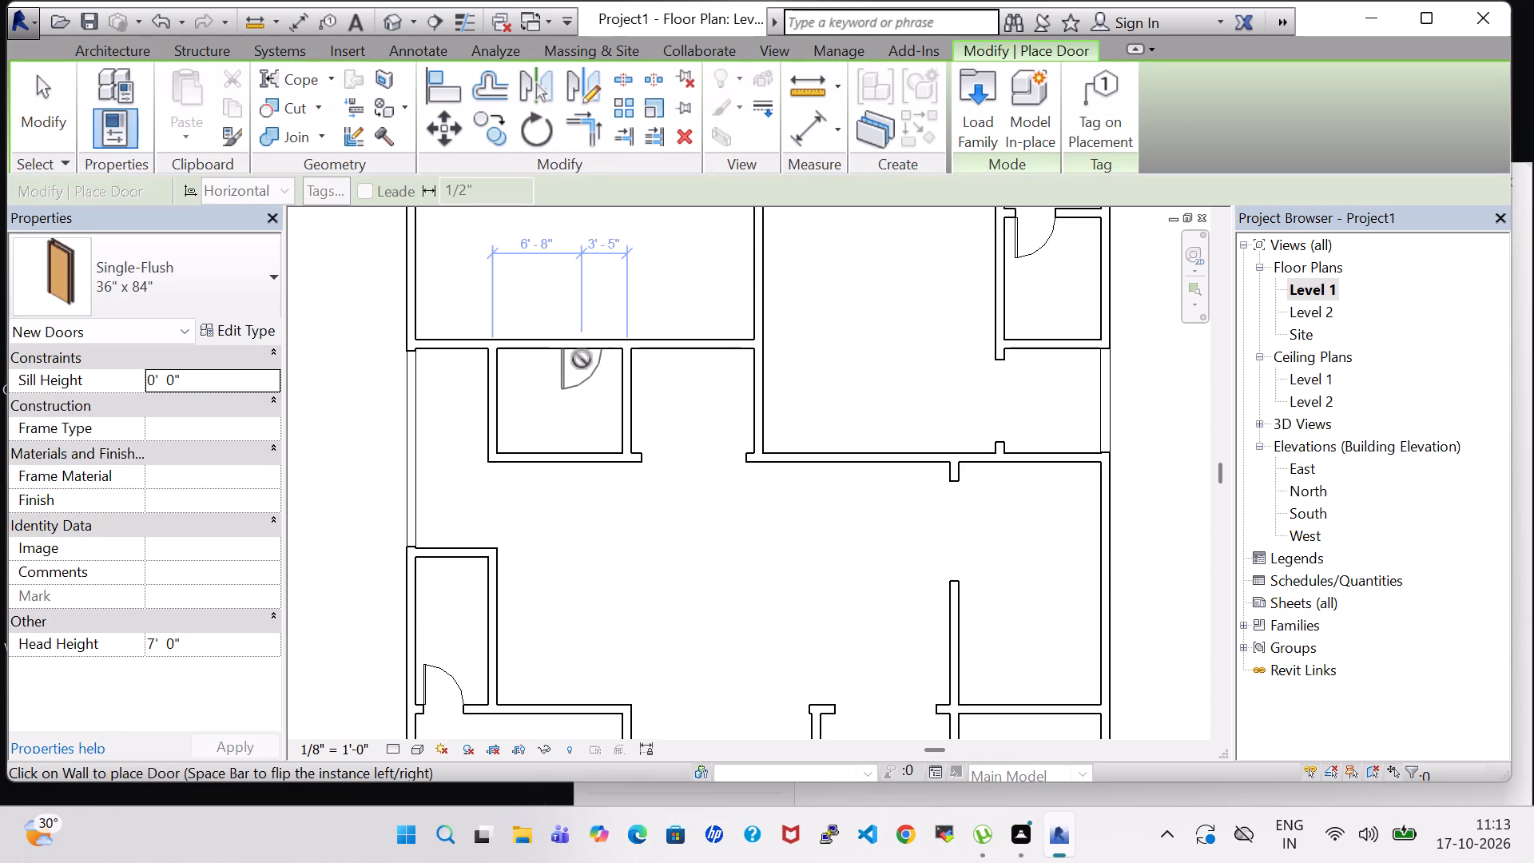
key(space)
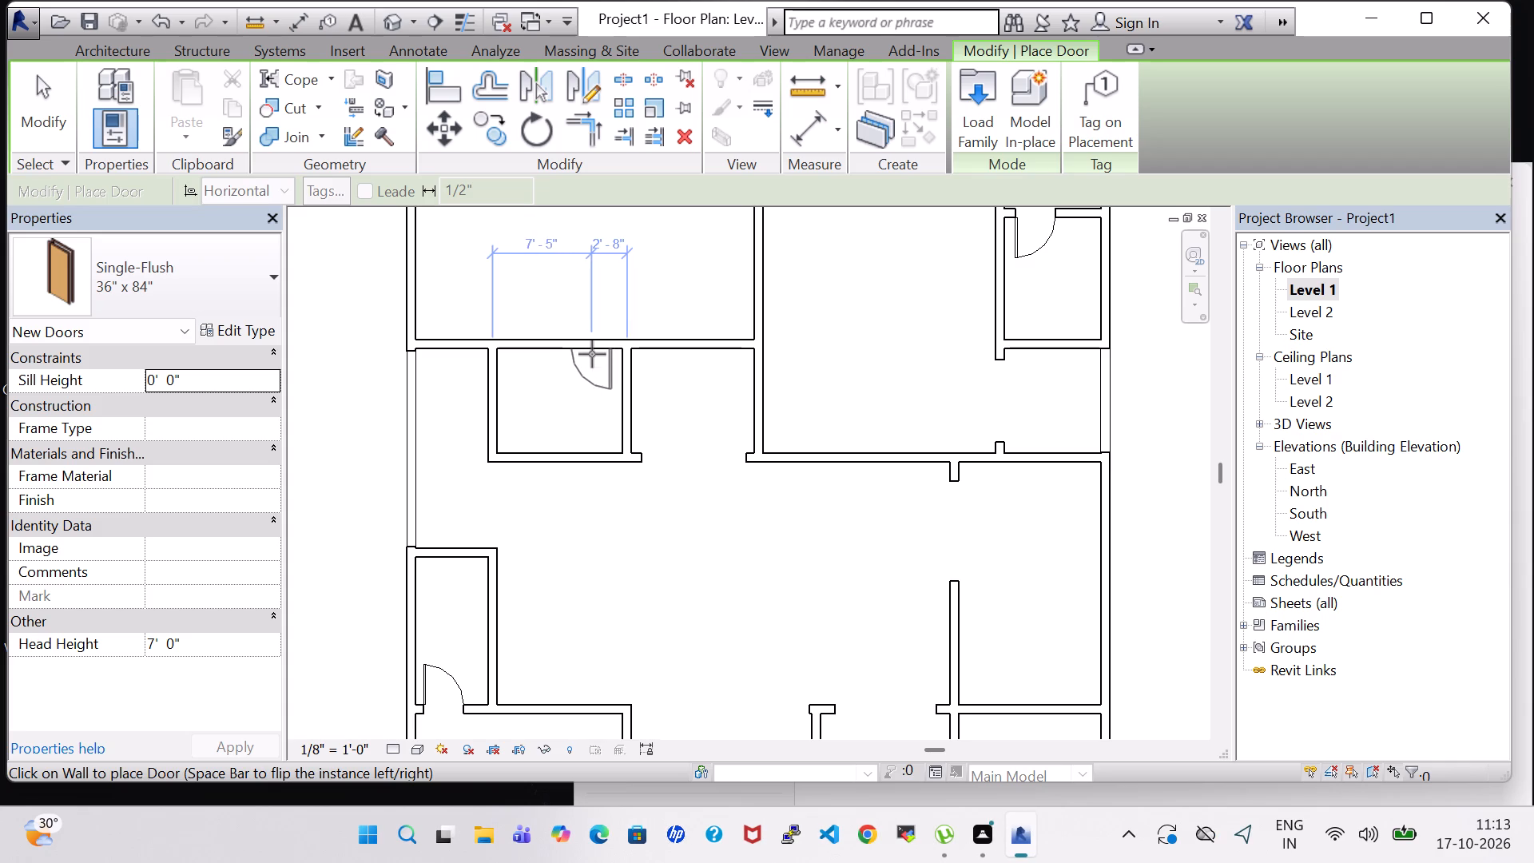
click(592, 354)
scroll(590, 385, down, 4)
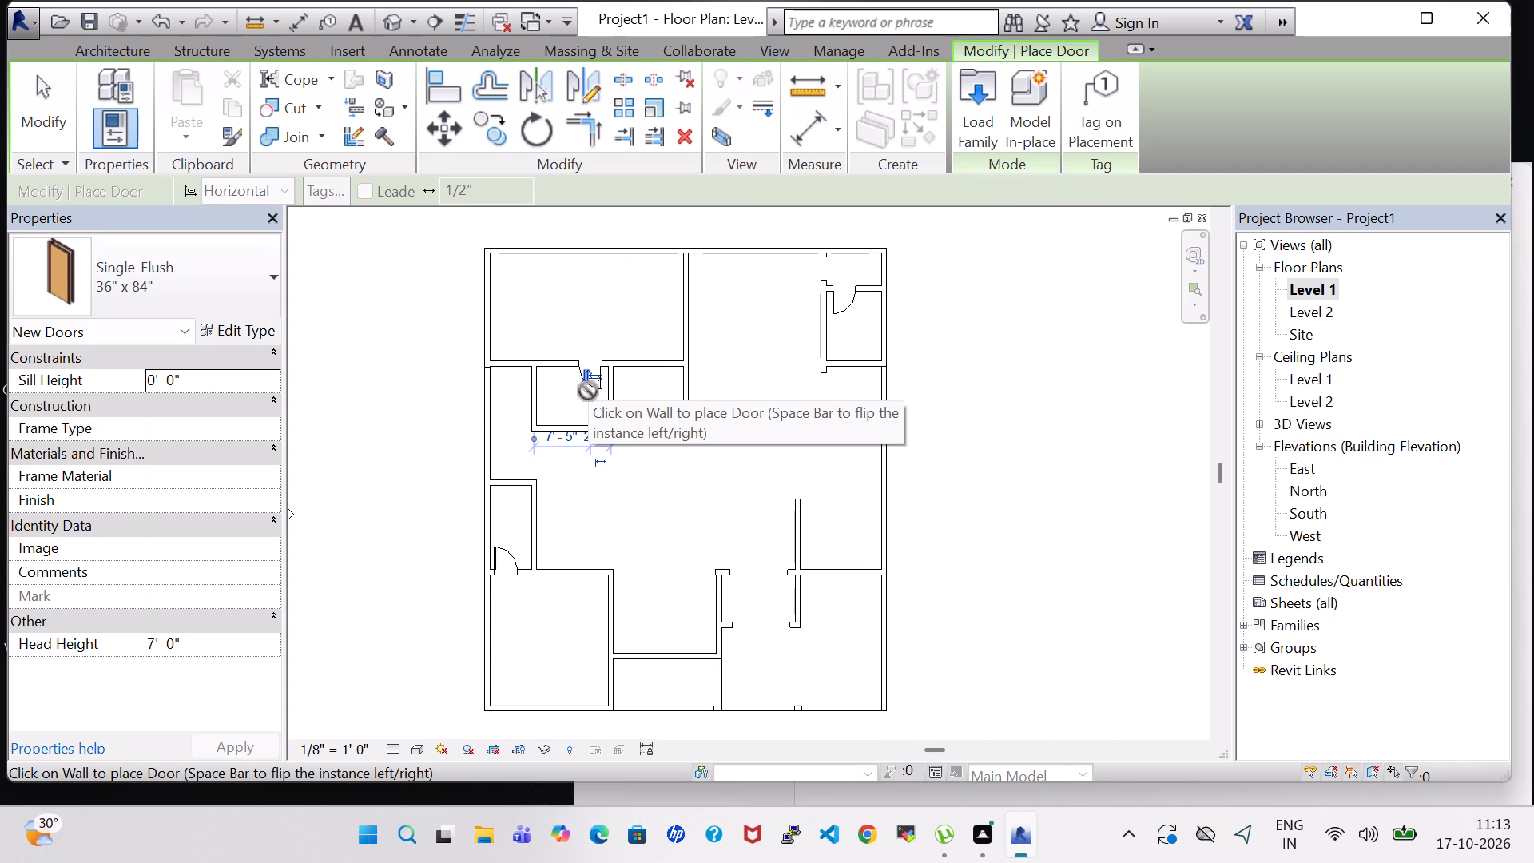
key(Escape)
key(Escape)
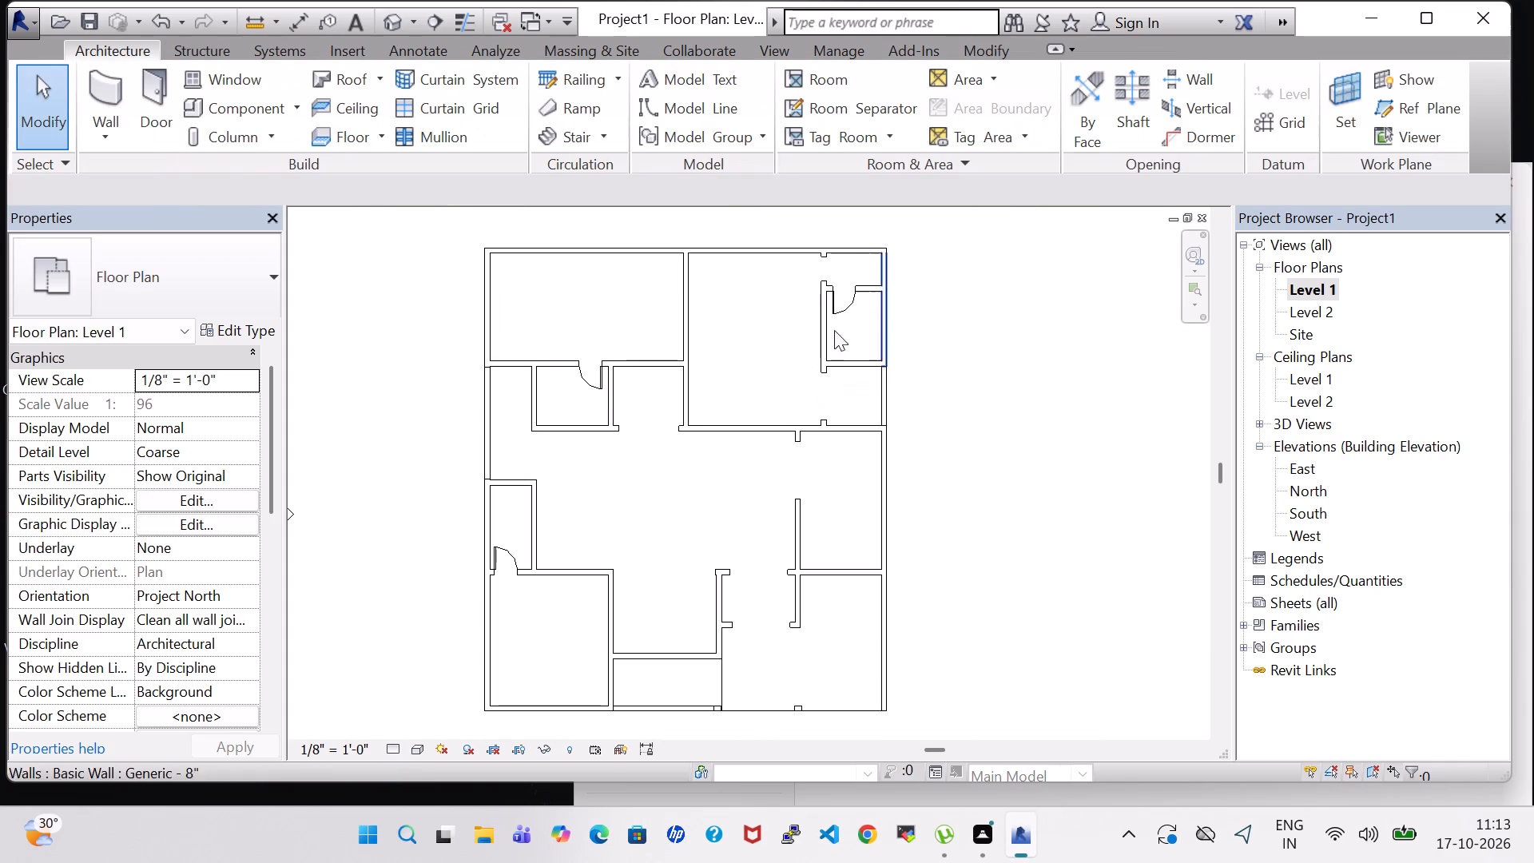
Inspect the walls and placed doors in the 3D view from above, and return to the Level 1 floor plan.
click(383, 23)
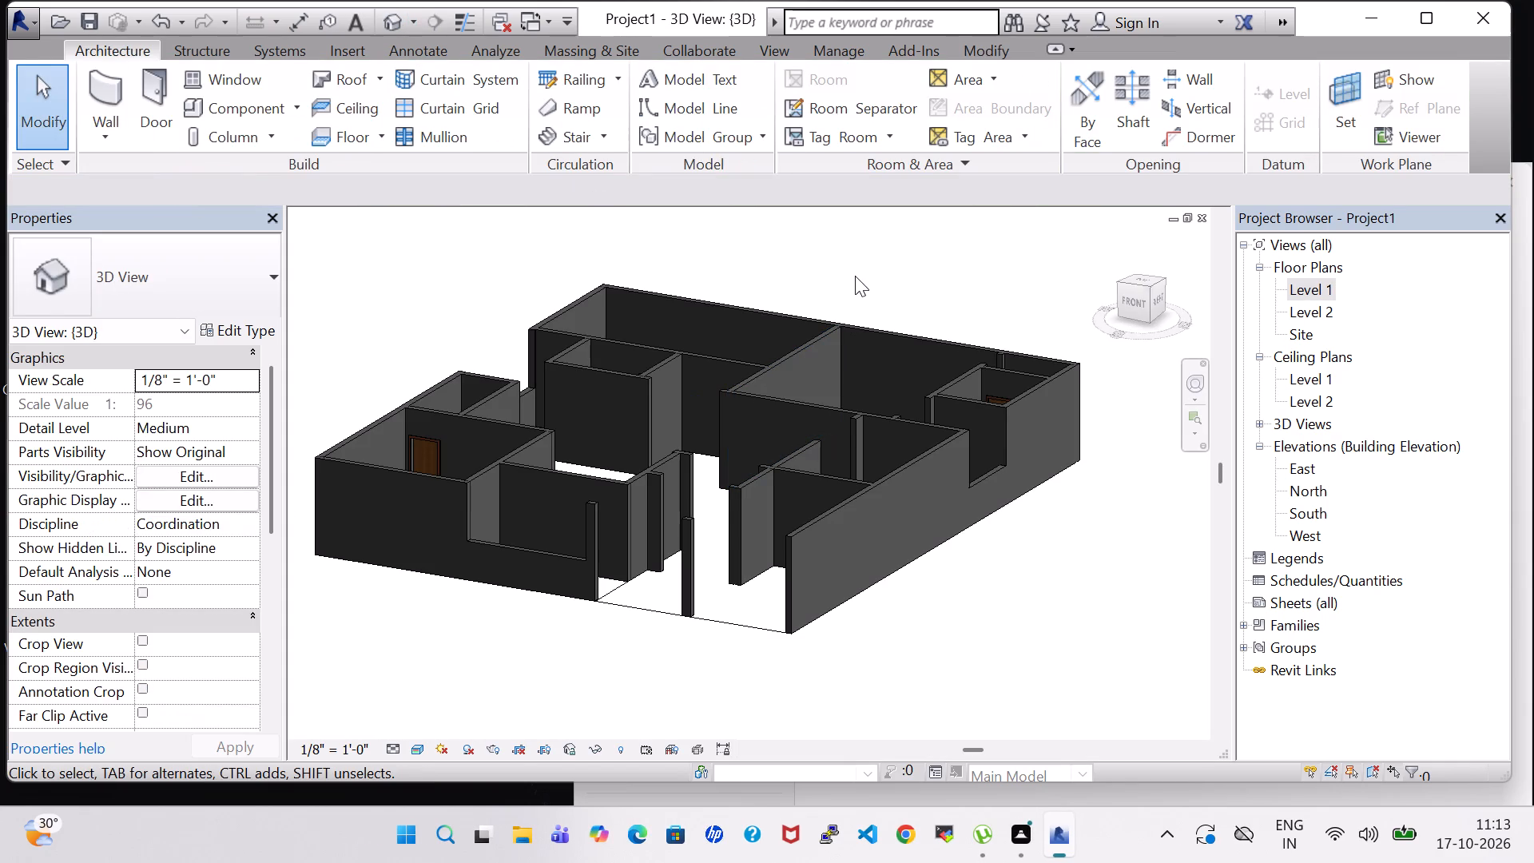
shift+middle_drag(856, 262, 897, 384)
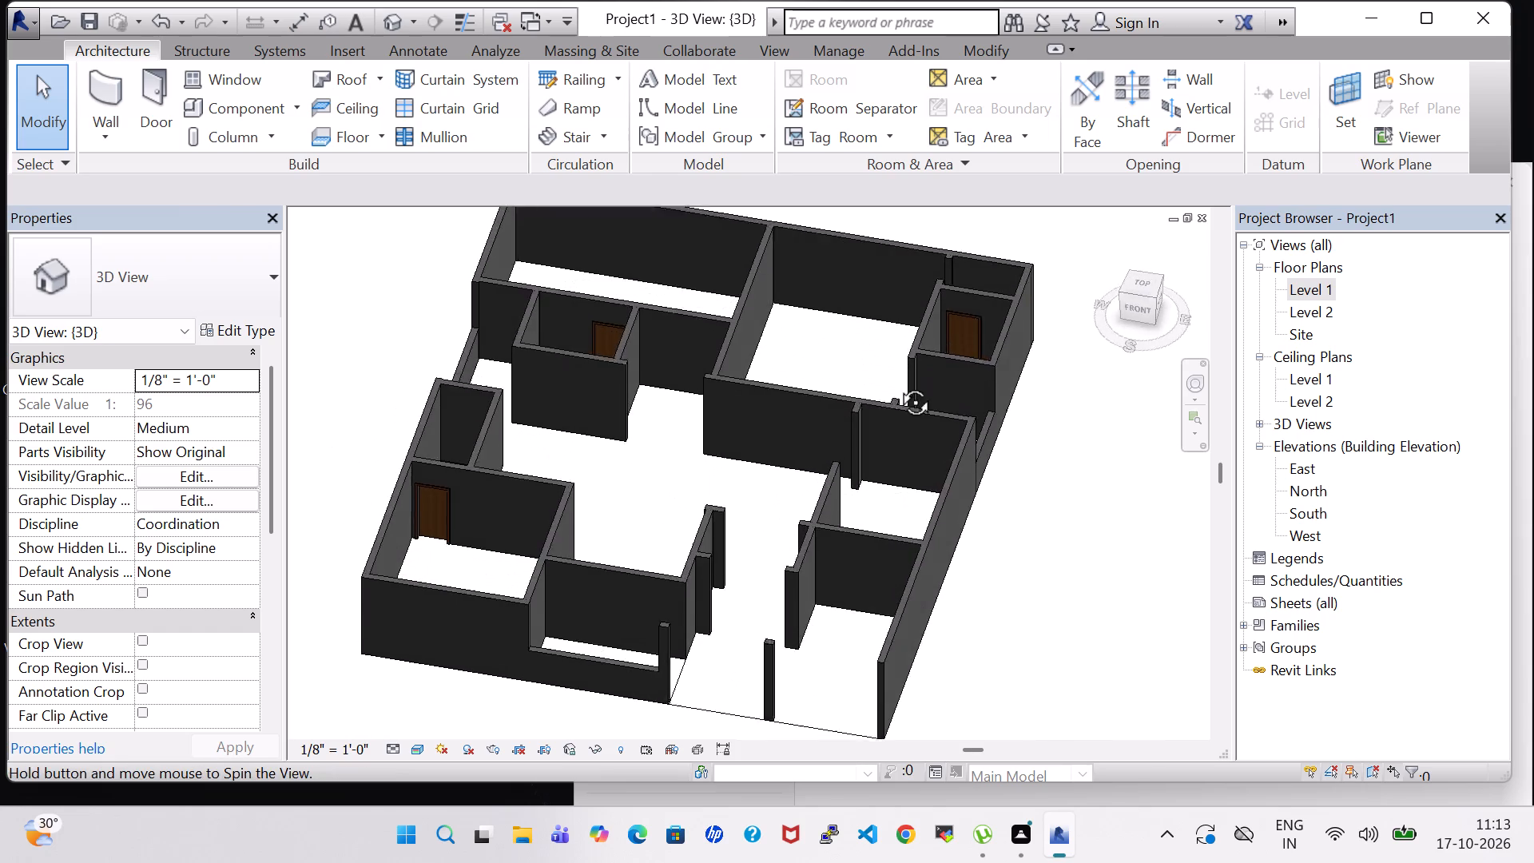
shift+middle_drag(897, 384, 884, 450)
shift+middle_click(901, 404)
shift+middle_click(904, 397)
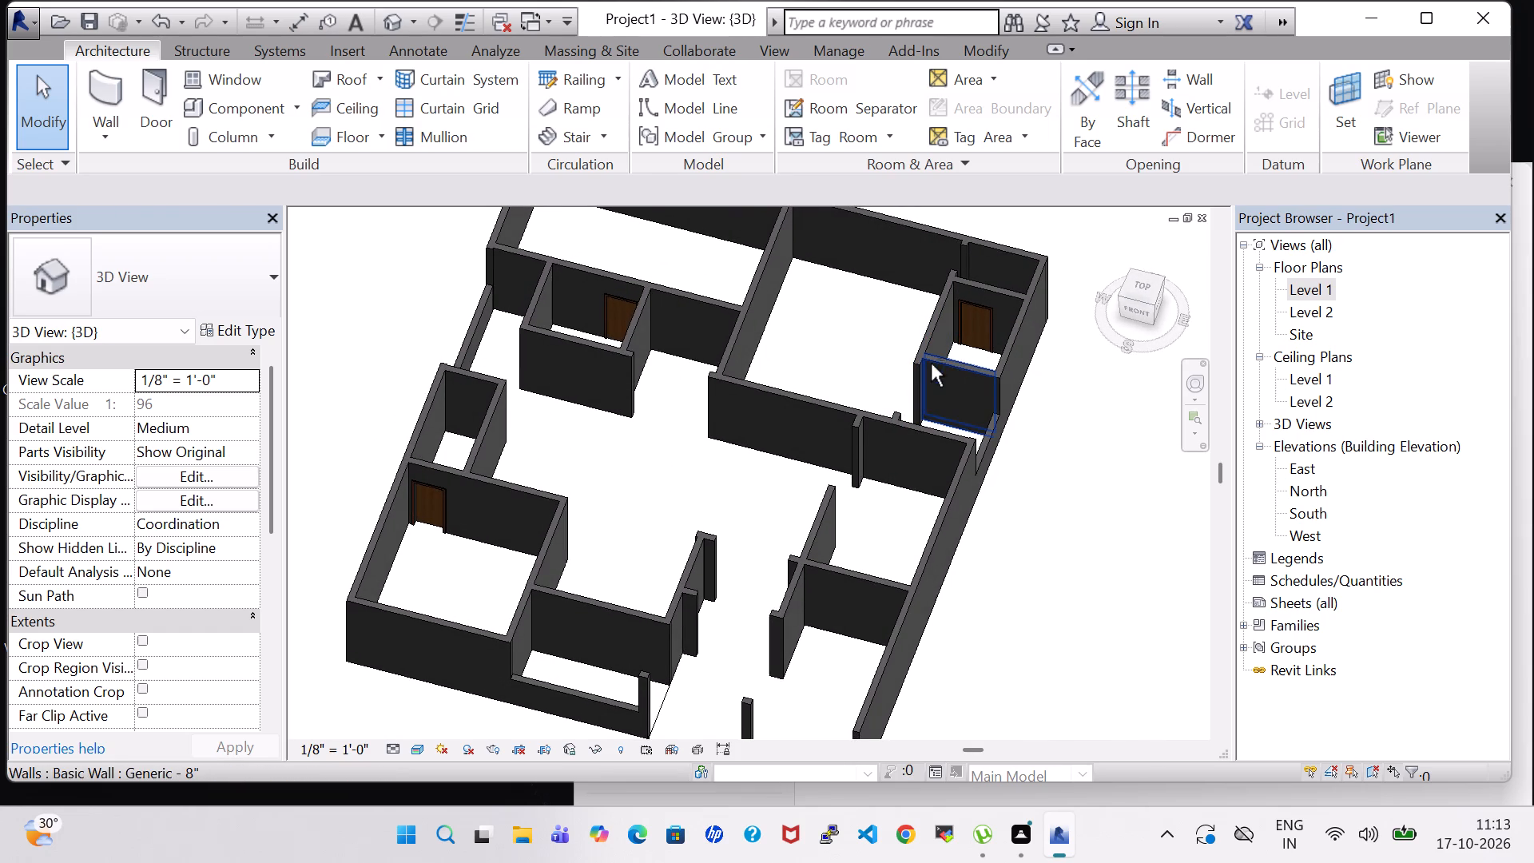
double_click(1317, 286)
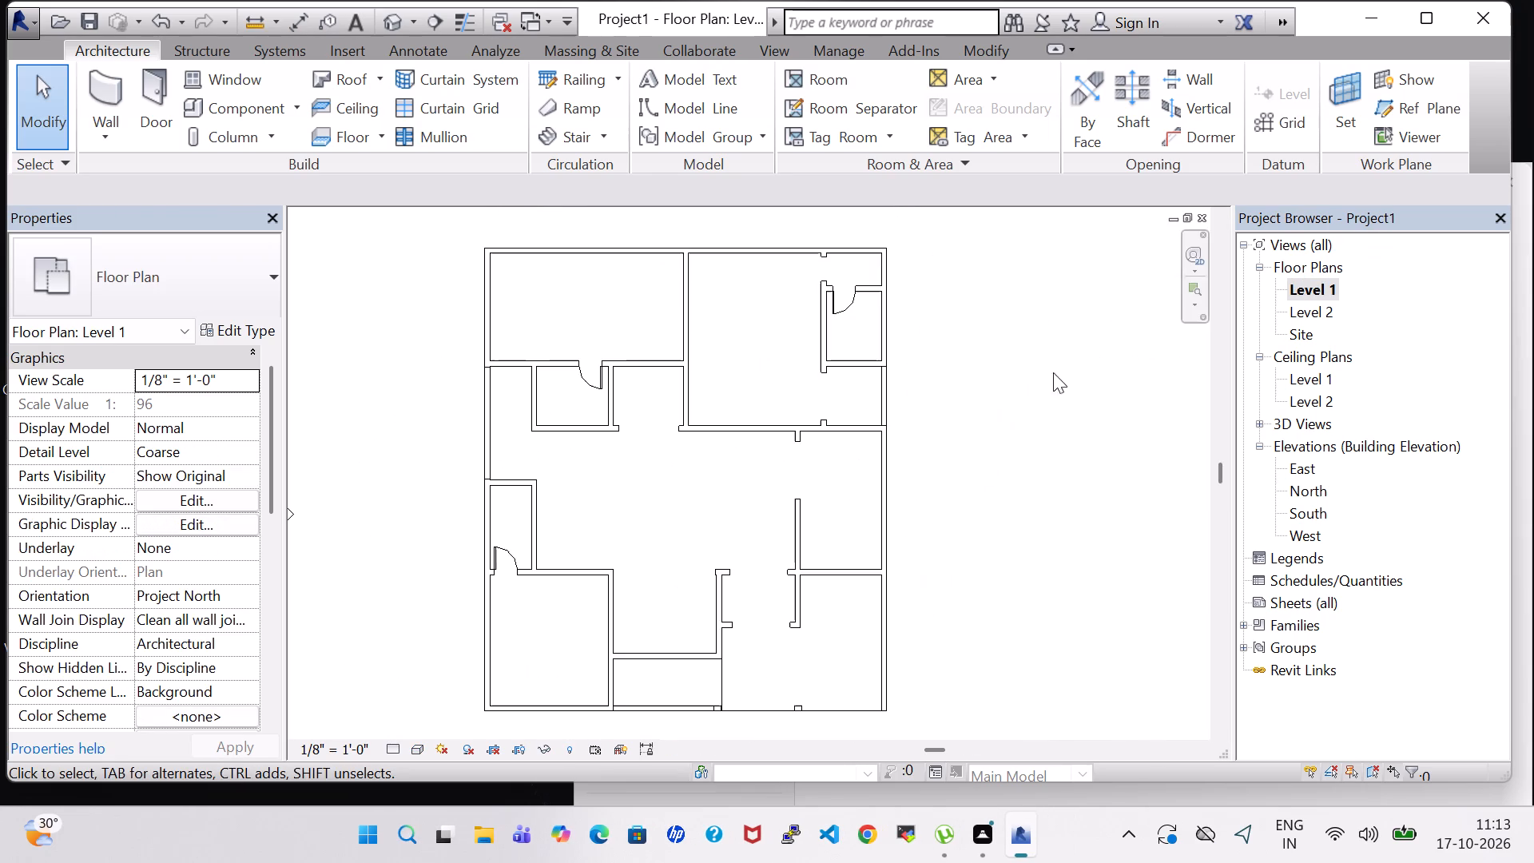
Load the residential door family Door-Exterior-Double-Full Glass-Wood_Clad in the 60" x 80" type.
scroll(1003, 387, down, 1)
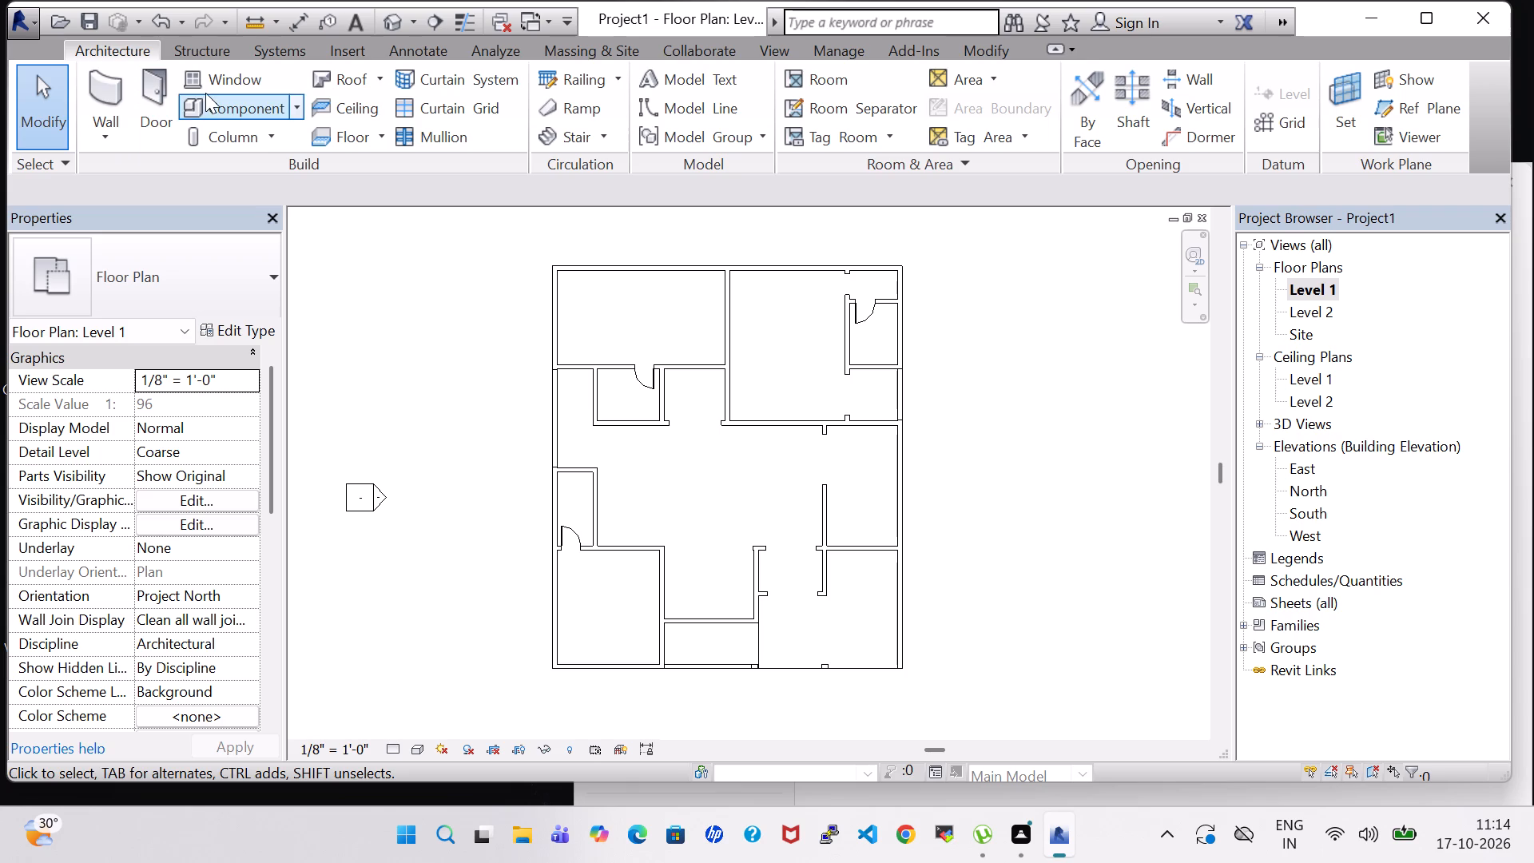
click(155, 106)
click(973, 113)
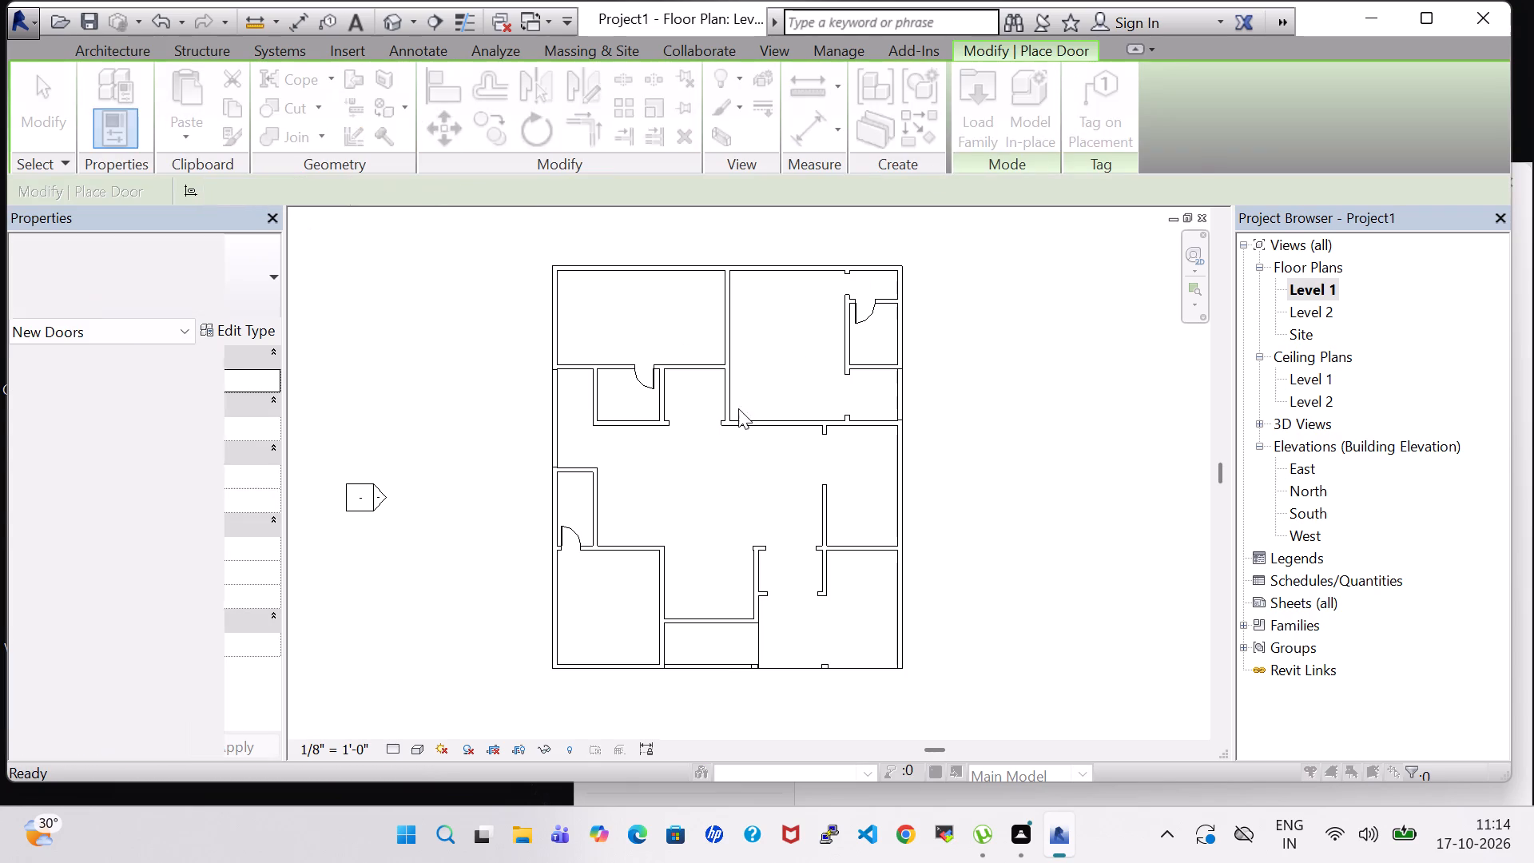
scroll(732, 412, down, 2)
scroll(732, 412, up, 1)
scroll(732, 412, down, 2)
scroll(1047, 443, down, 1)
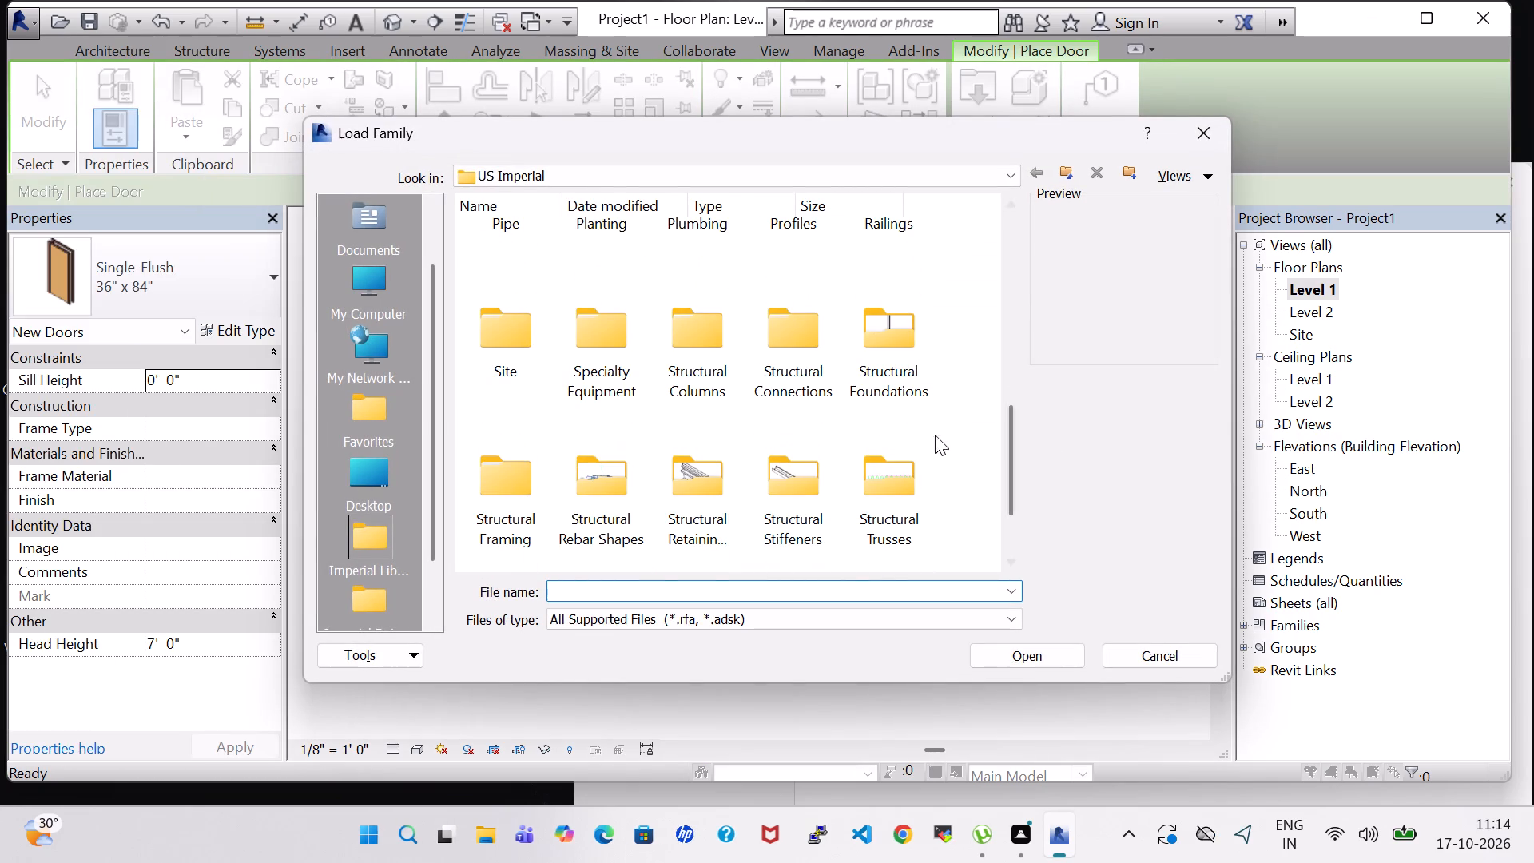
scroll(916, 433, up, 3)
double_click(889, 400)
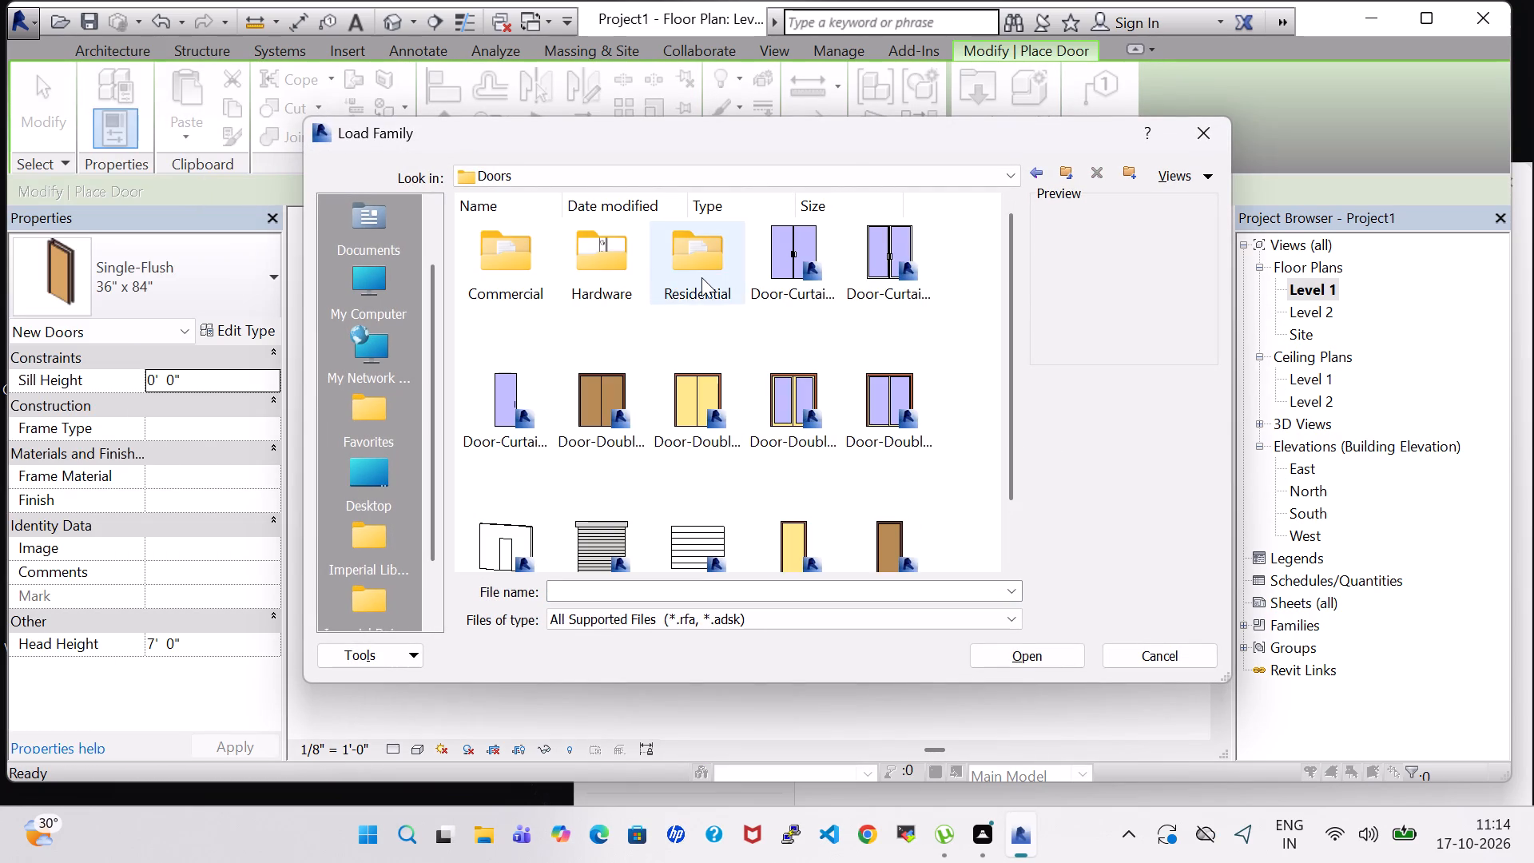
double_click(701, 277)
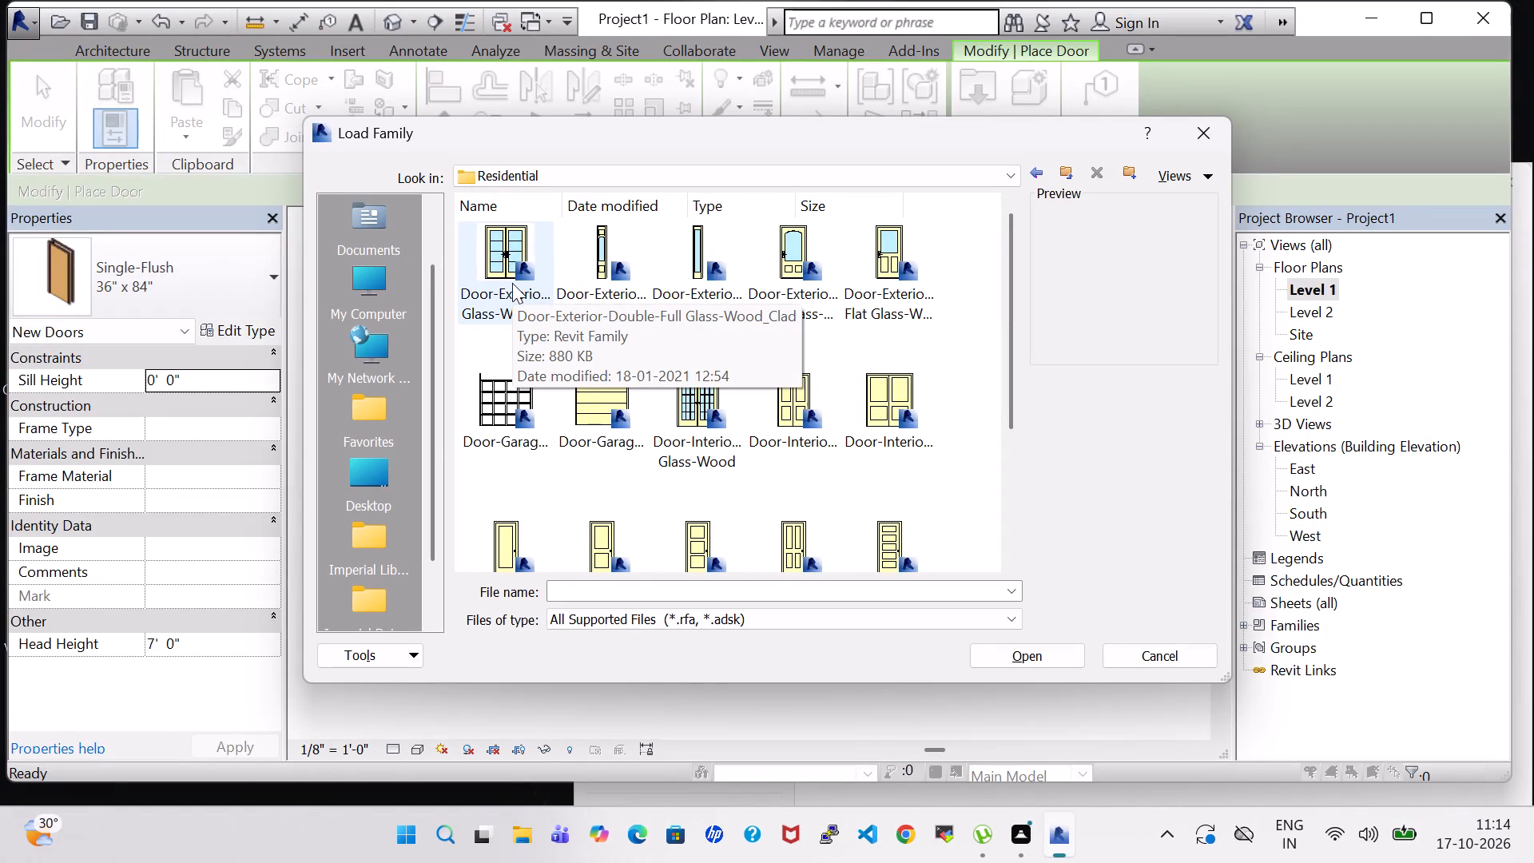
click(512, 283)
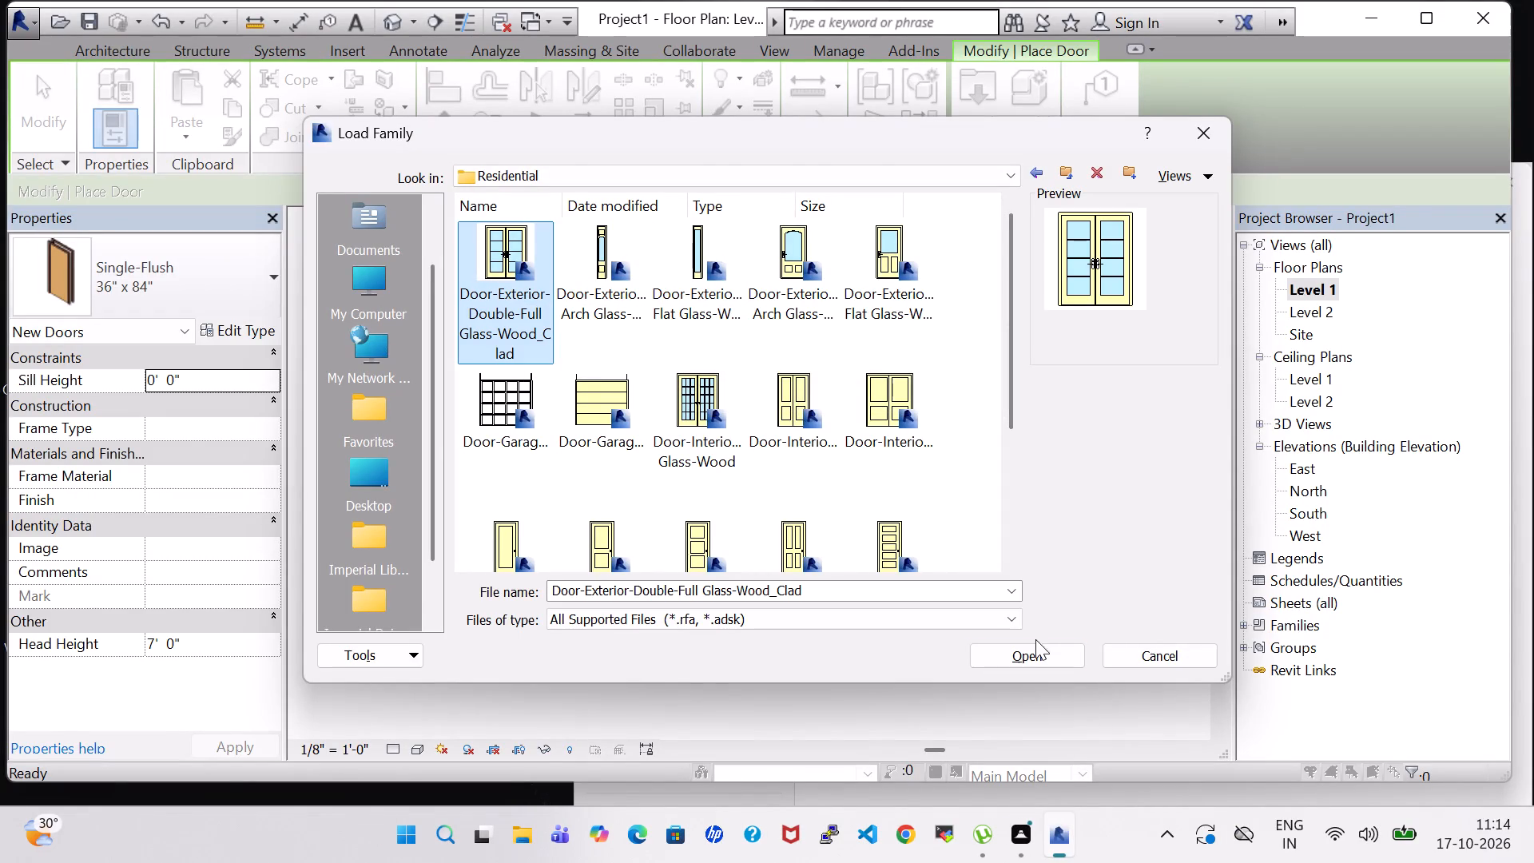
click(1042, 658)
click(765, 354)
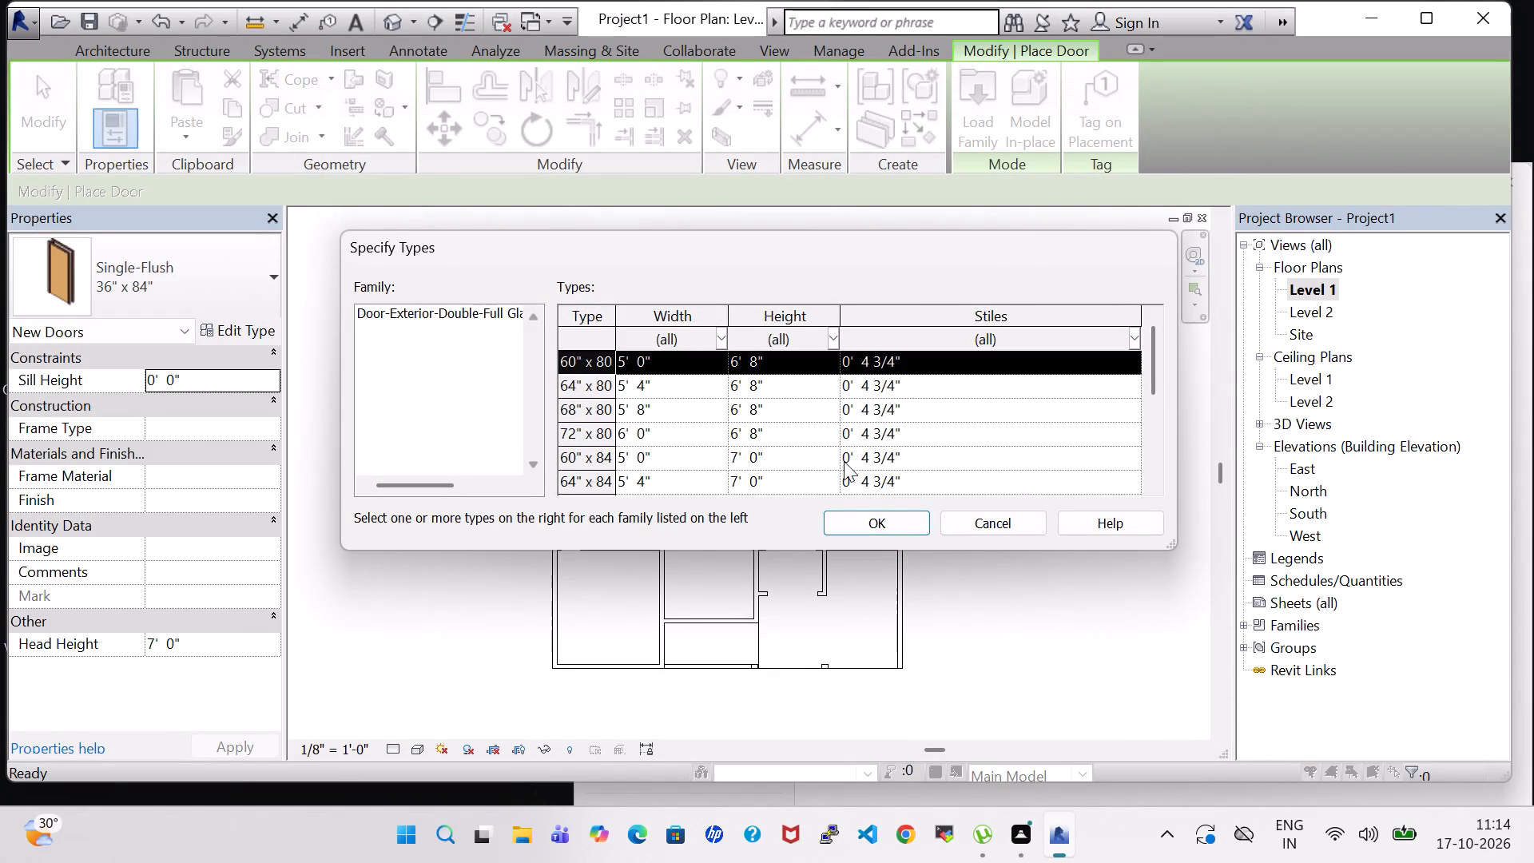
click(884, 527)
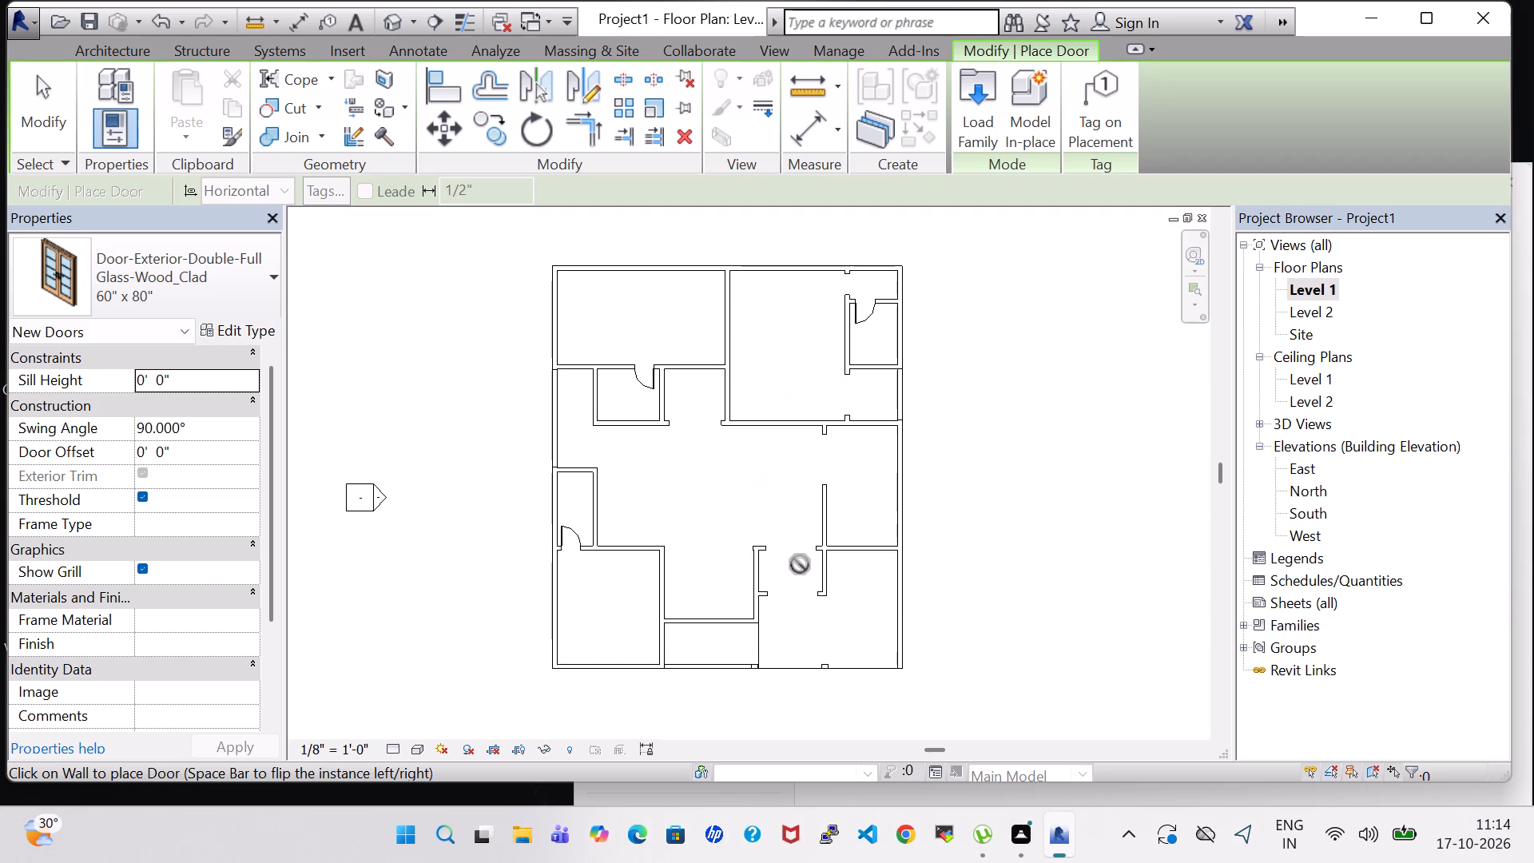
scroll(800, 583, up, 2)
key(Escape)
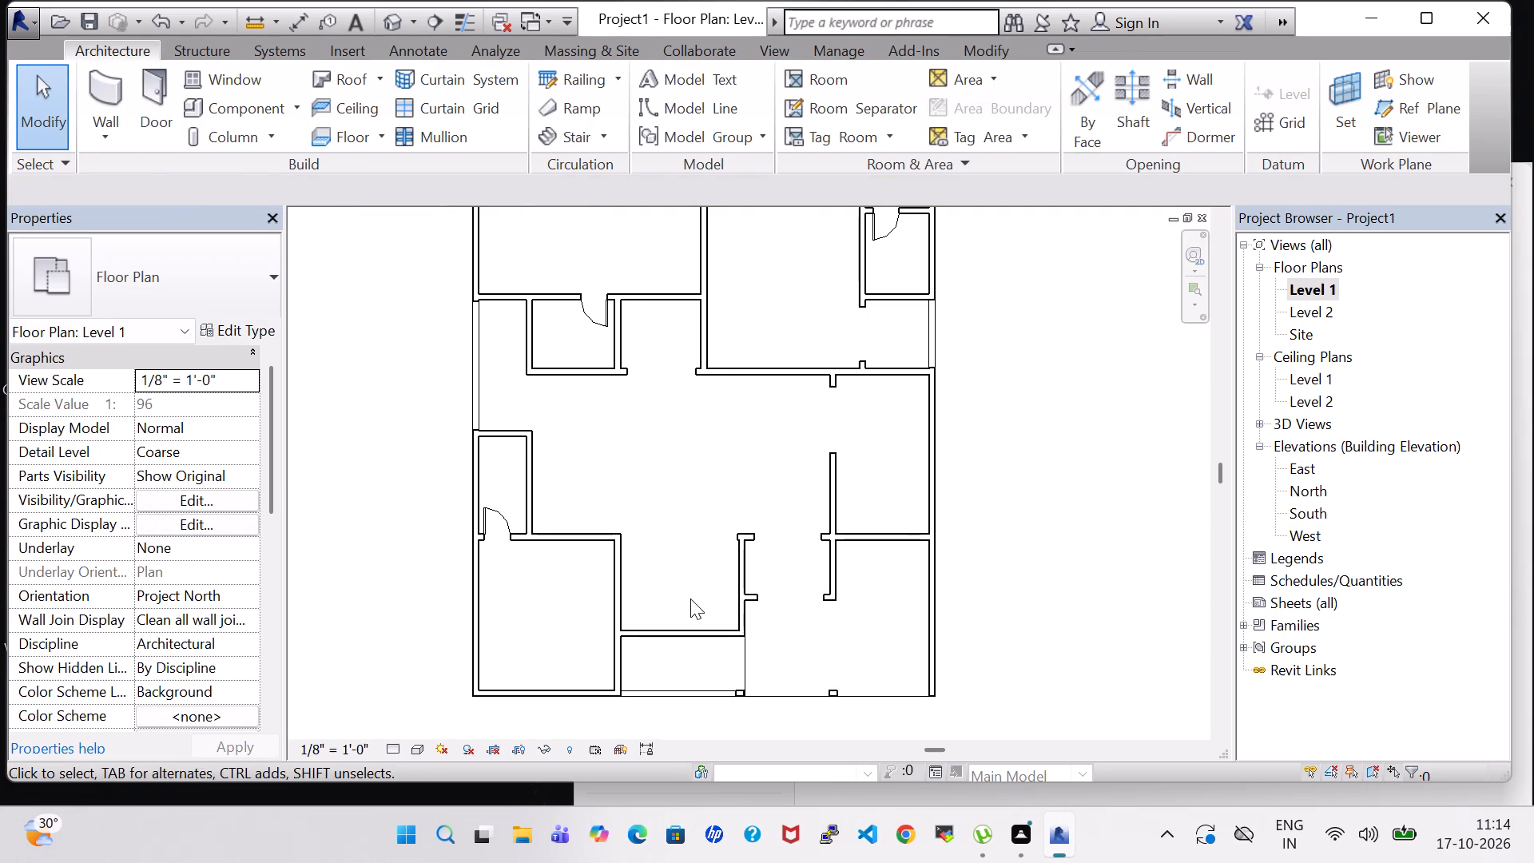
Draw a Generic - 8" wall, 10' high, closing the gap between the two facing wall stubs at the south entry.
click(757, 595)
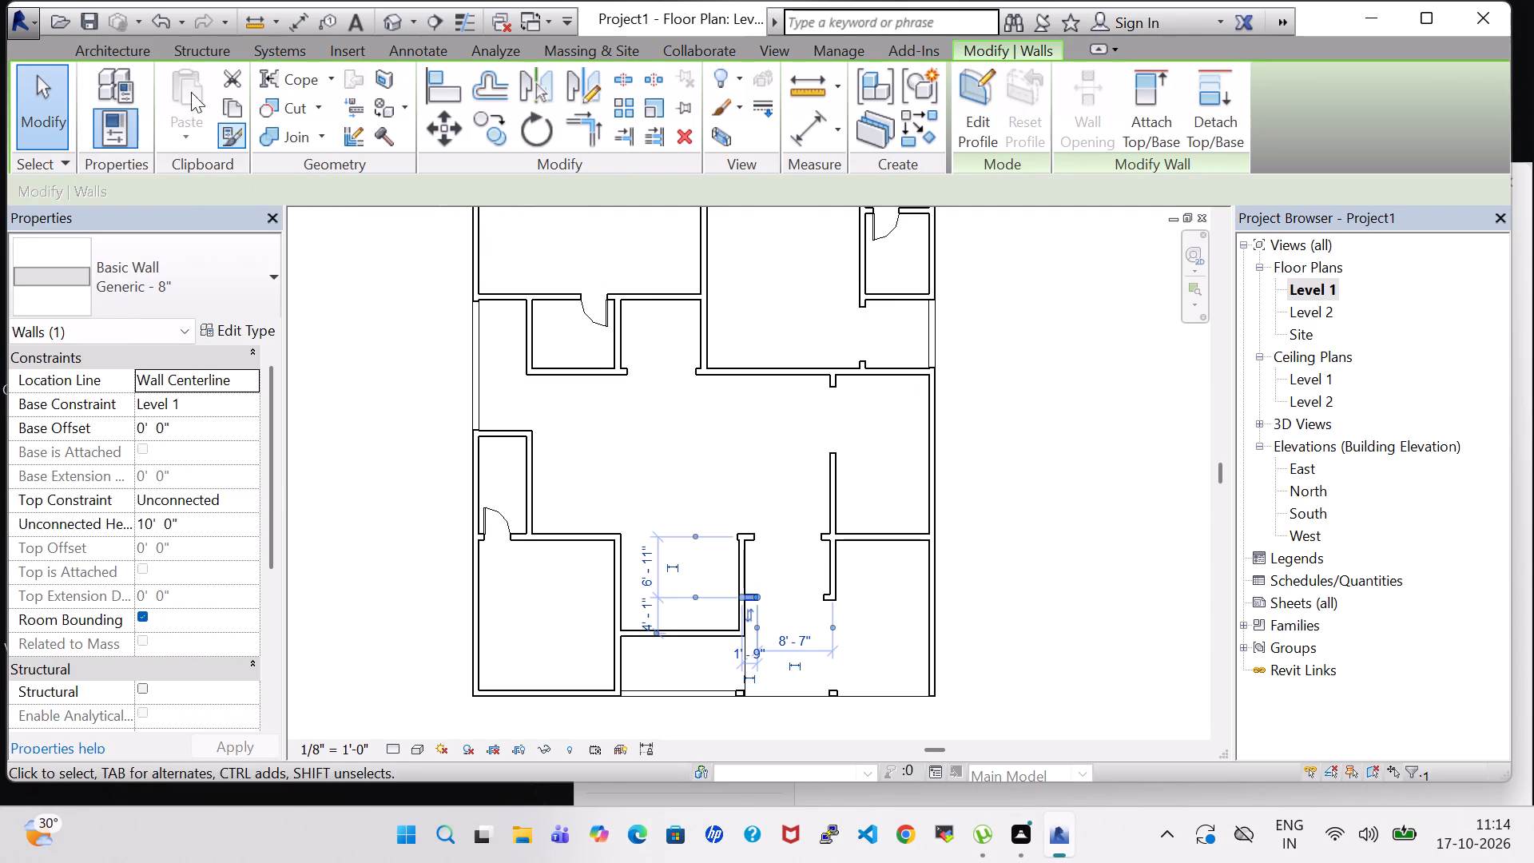
click(121, 56)
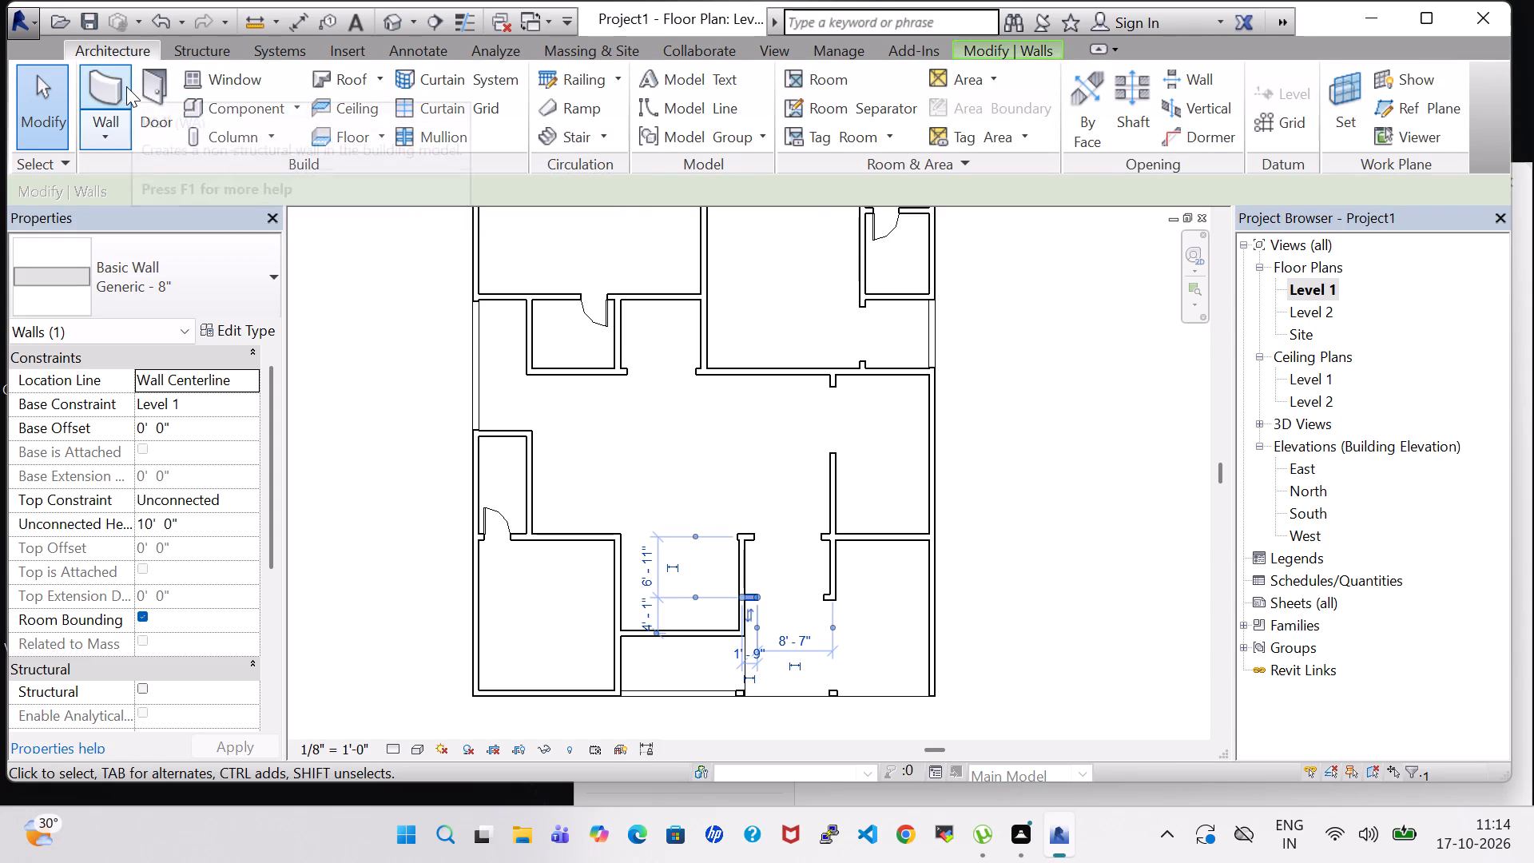
click(123, 86)
scroll(789, 603, up, 8)
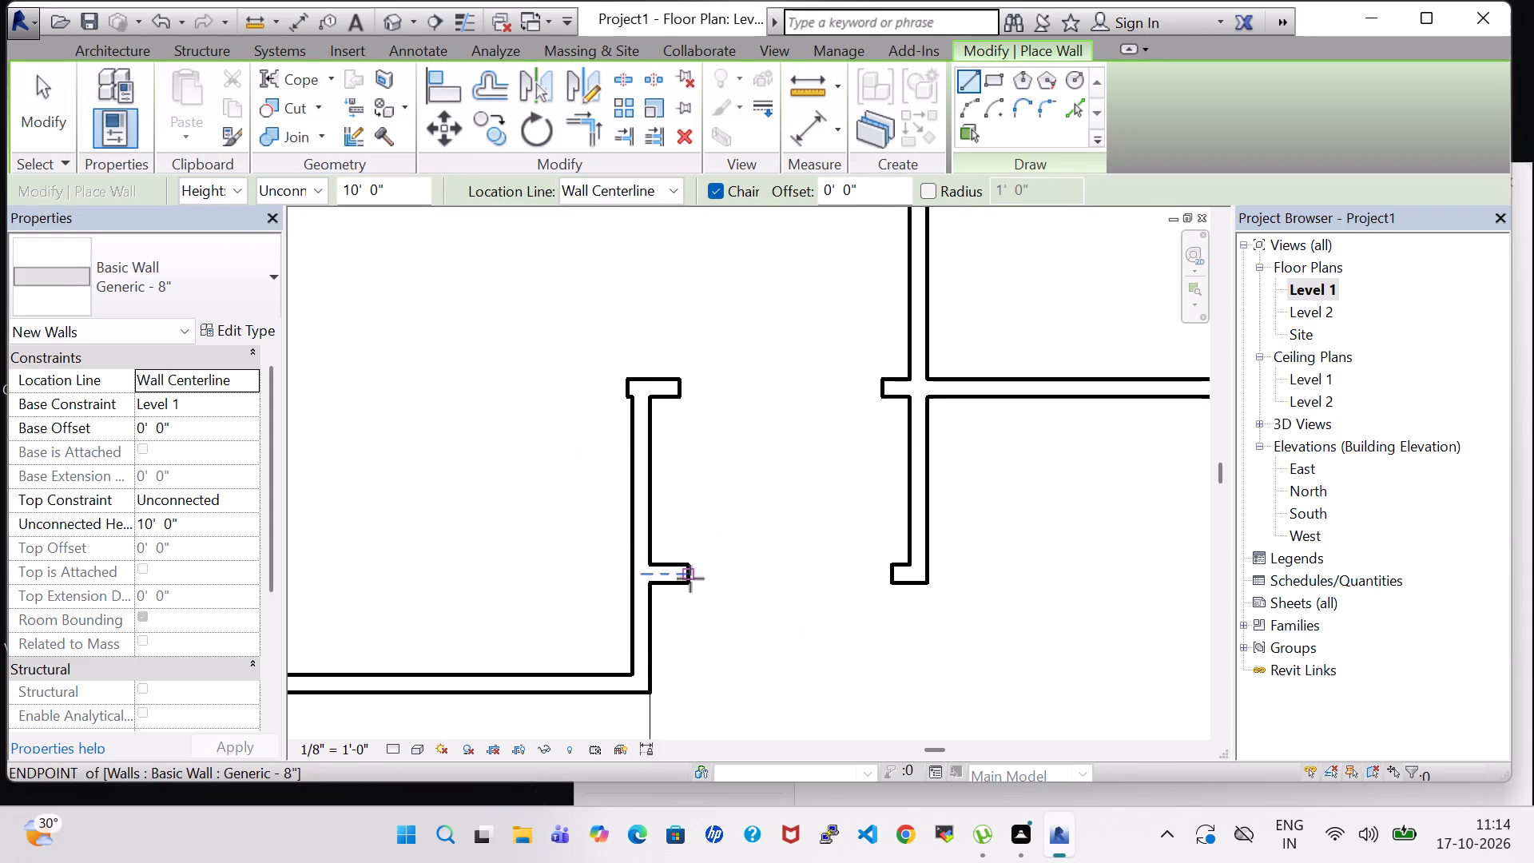
click(690, 578)
click(893, 575)
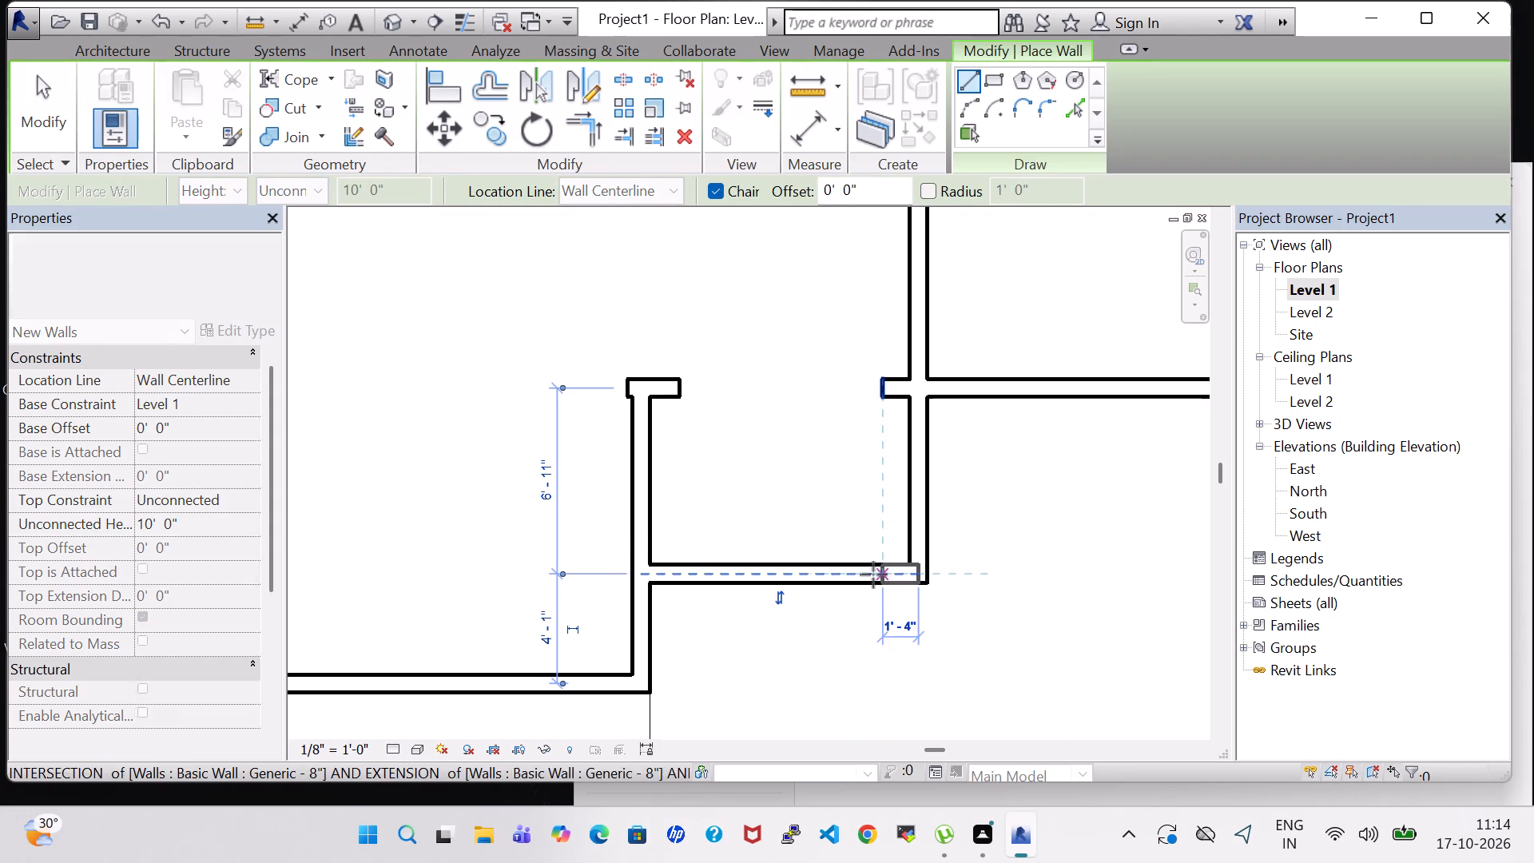
key(Escape)
key(Escape)
Place the 60" x 80" exterior double glass door at the middle of the new entry wall, swinging north.
click(121, 46)
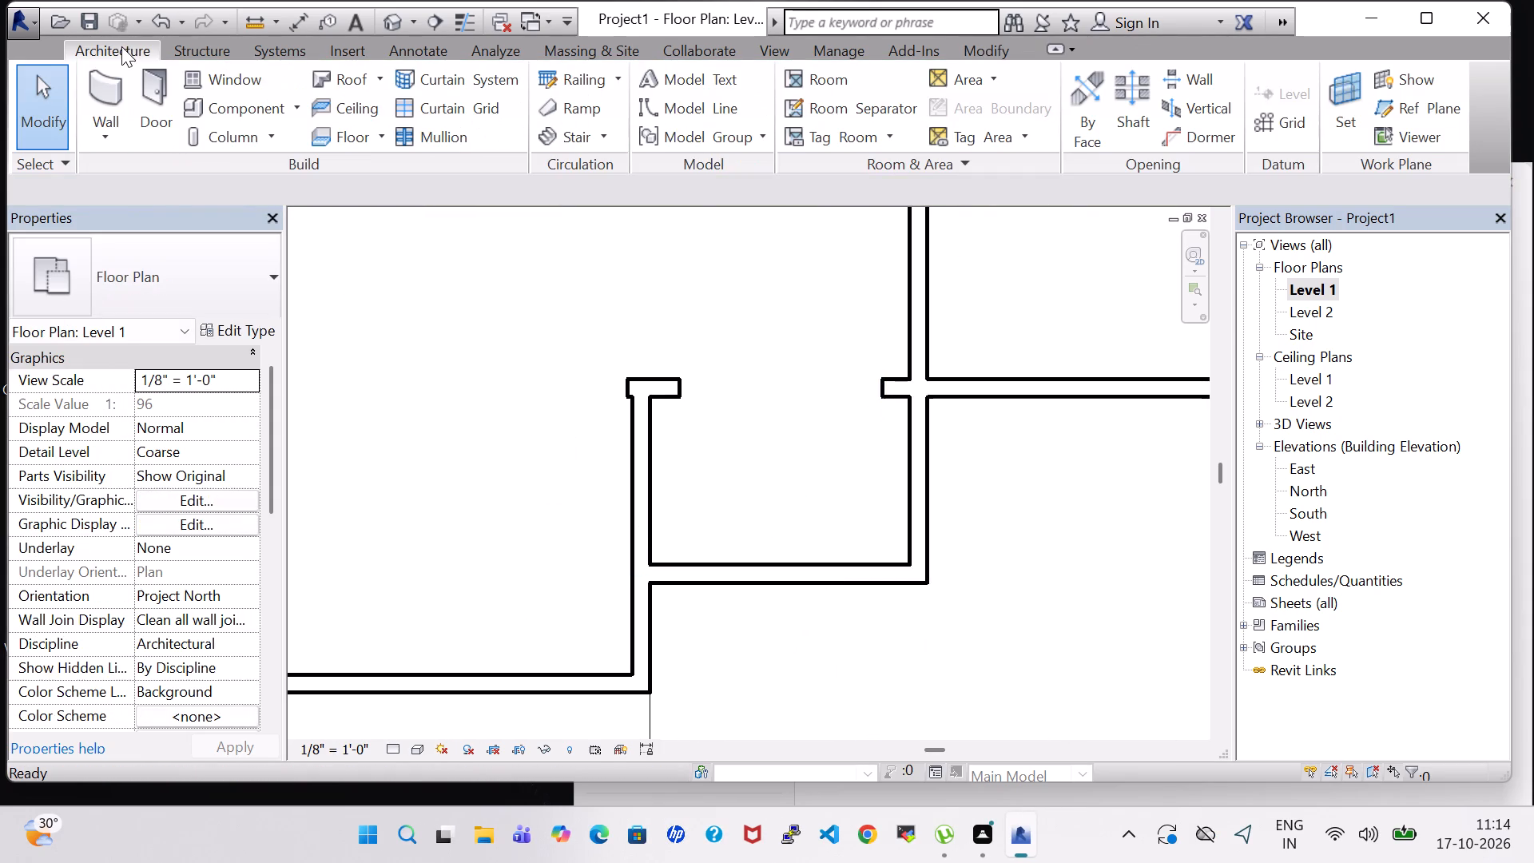
click(152, 97)
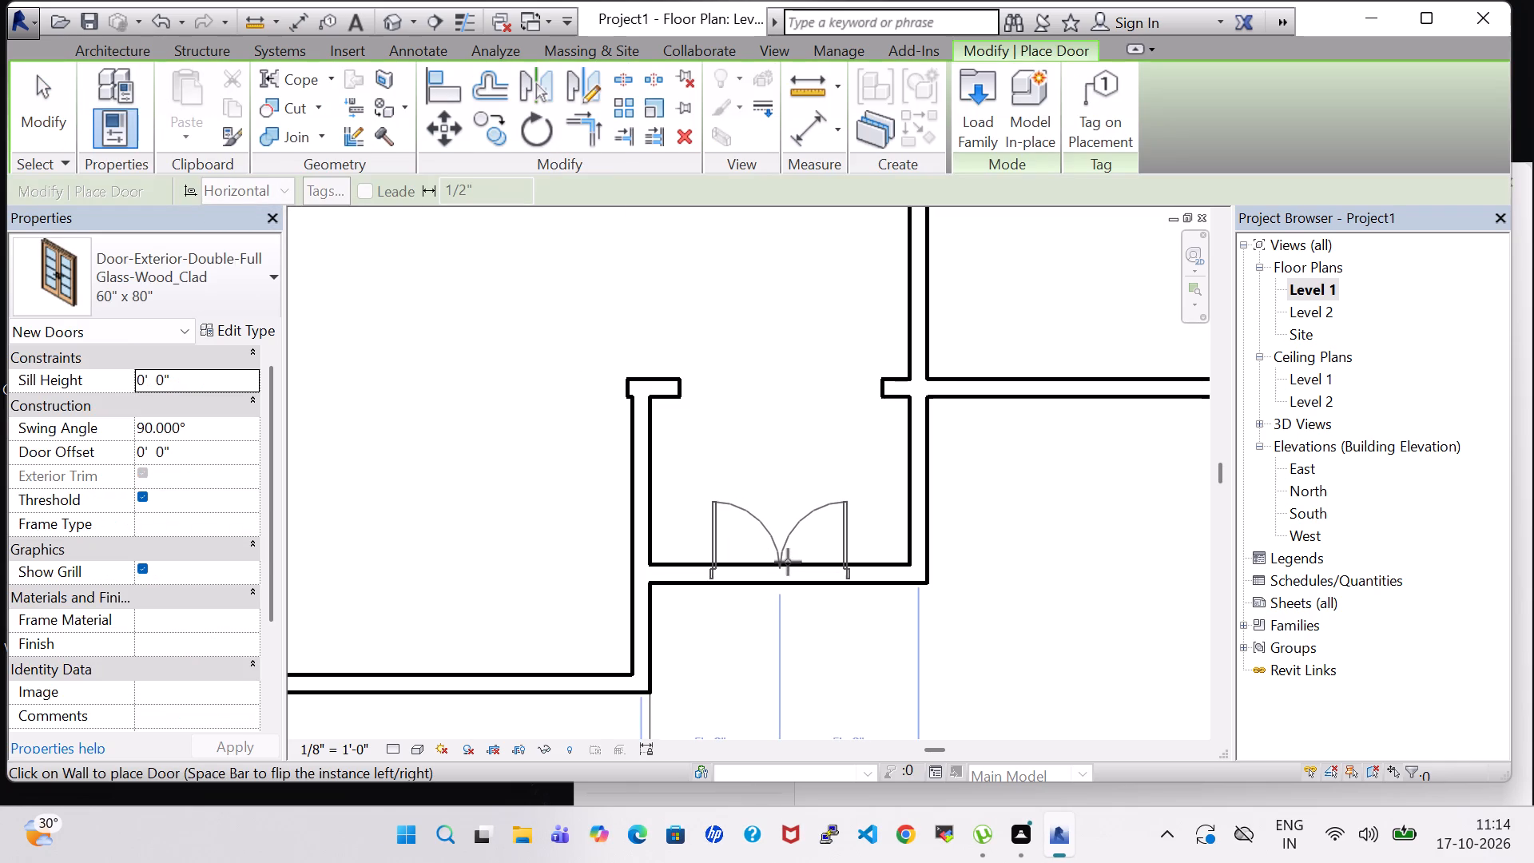
click(788, 562)
scroll(793, 563, down, 2)
key(Escape)
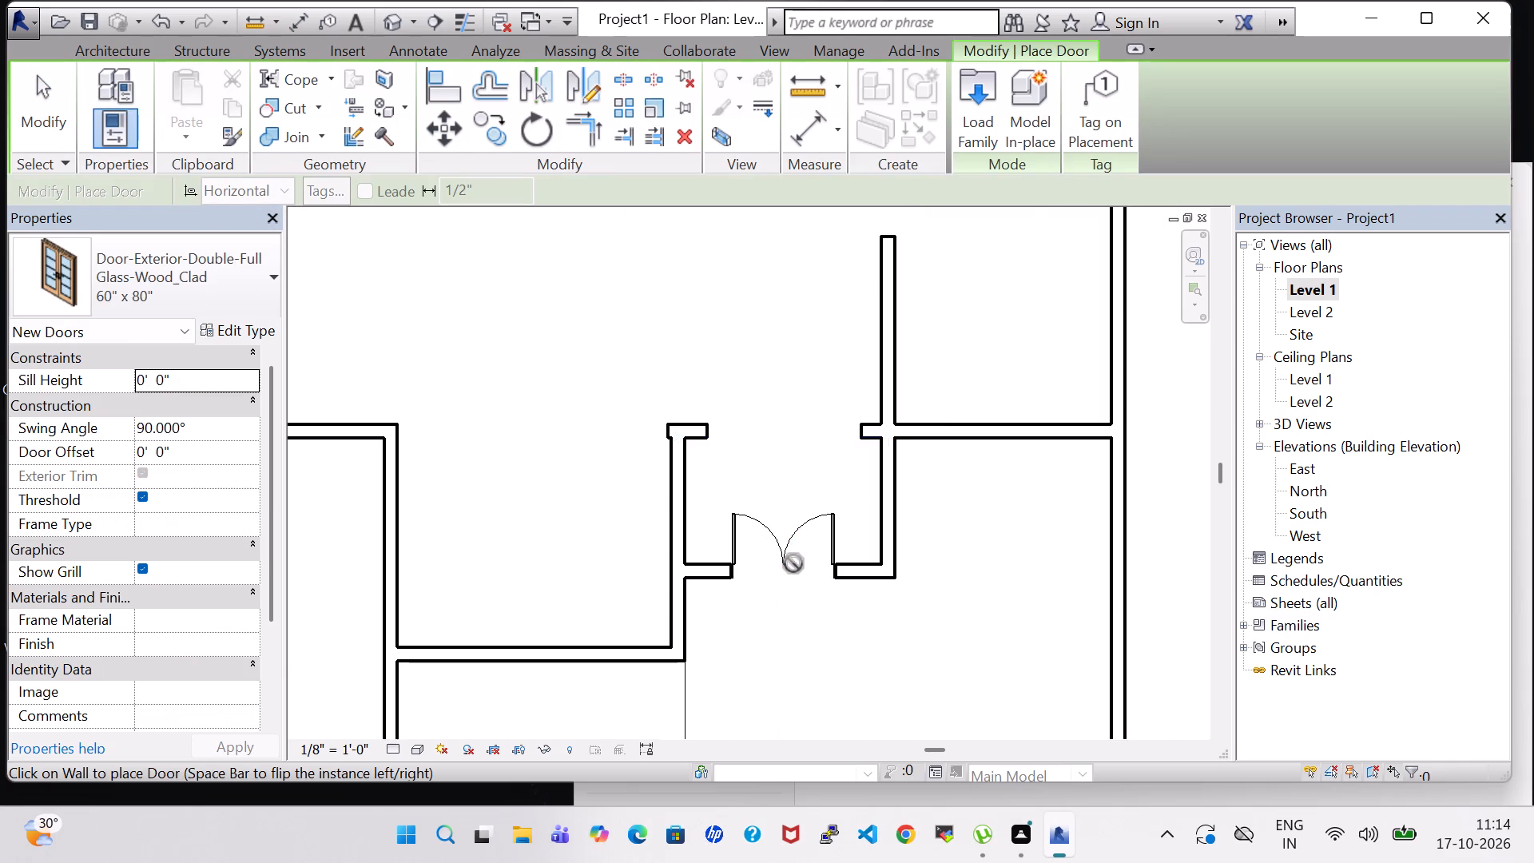
scroll(793, 563, down, 3)
key(Escape)
Load the residential Door-Exterior-Single-Entry-Half Flat Glass-Wood_Clad family in the 30" x 80" type.
scroll(821, 590, down, 1)
middle_drag(821, 590, 792, 589)
scroll(792, 589, down, 2)
middle_drag(789, 380, 767, 405)
middle_drag(763, 421, 763, 435)
scroll(763, 435, down, 1)
middle_click(763, 435)
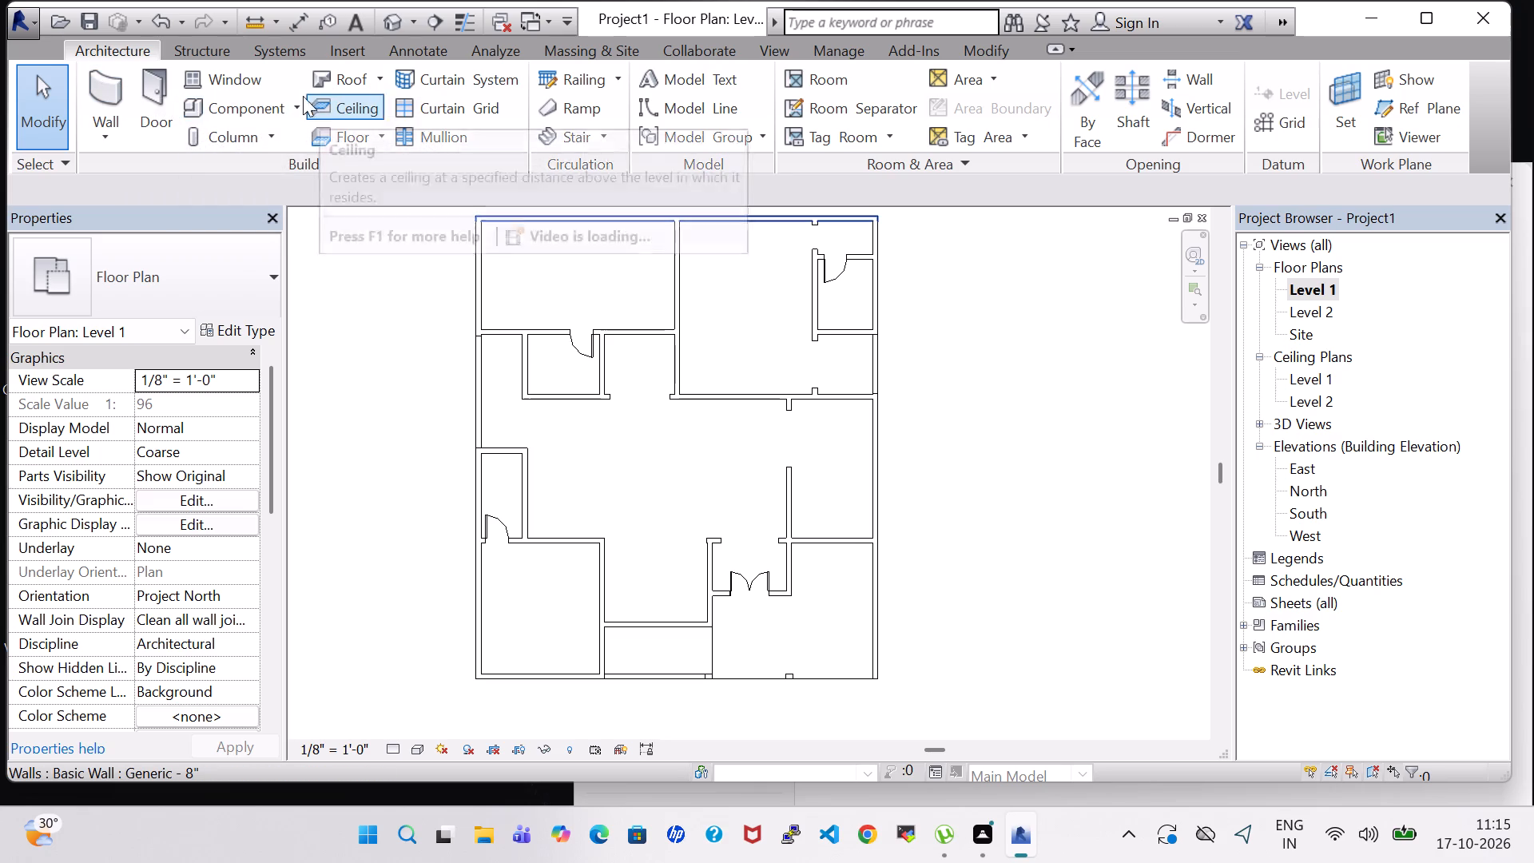
click(151, 94)
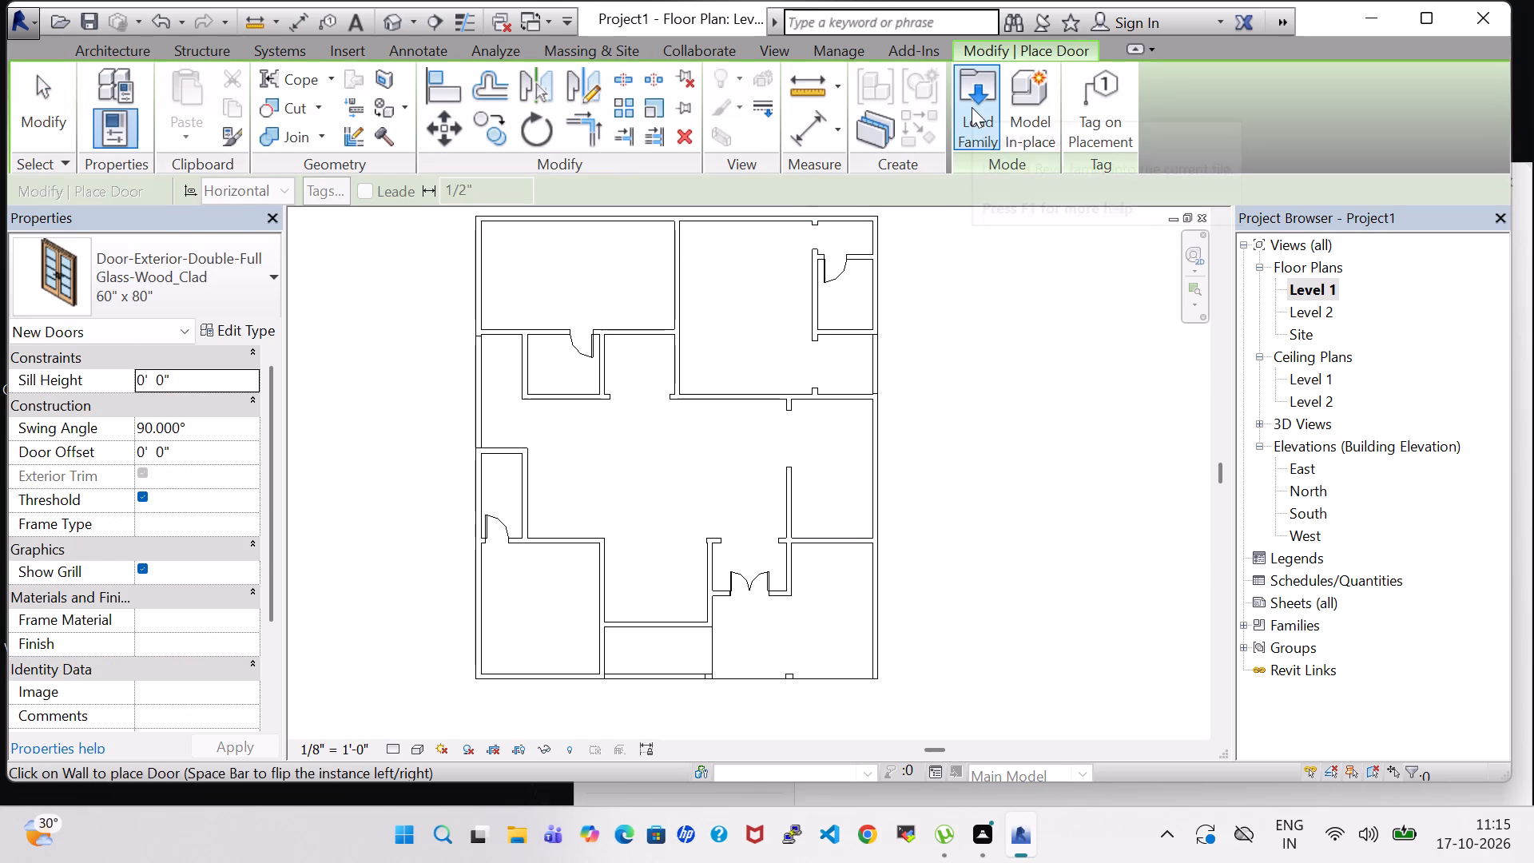
click(972, 107)
scroll(905, 372, down, 1)
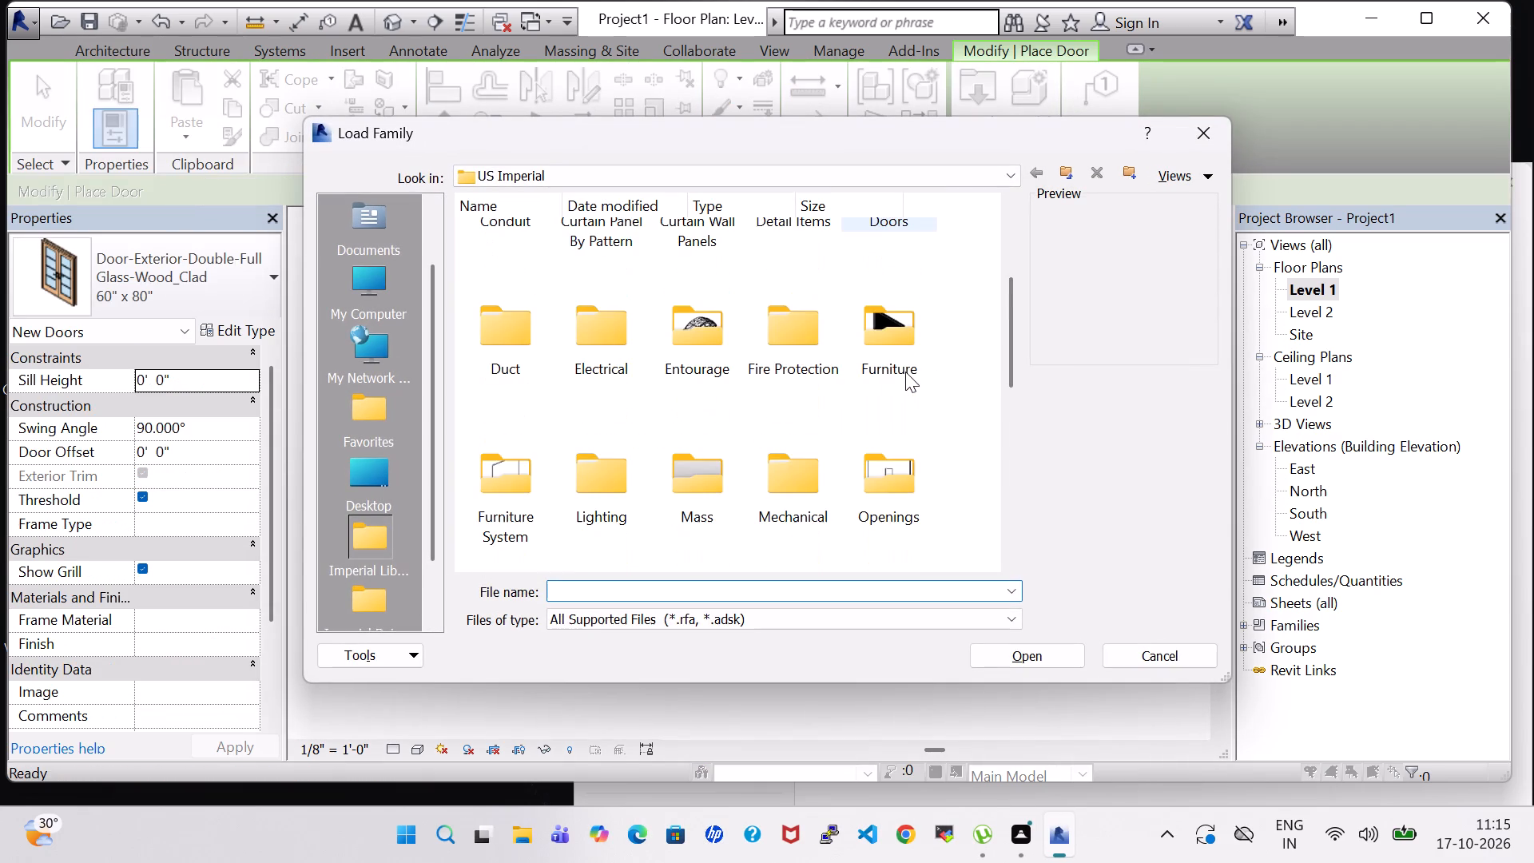
scroll(905, 372, up, 1)
double_click(906, 396)
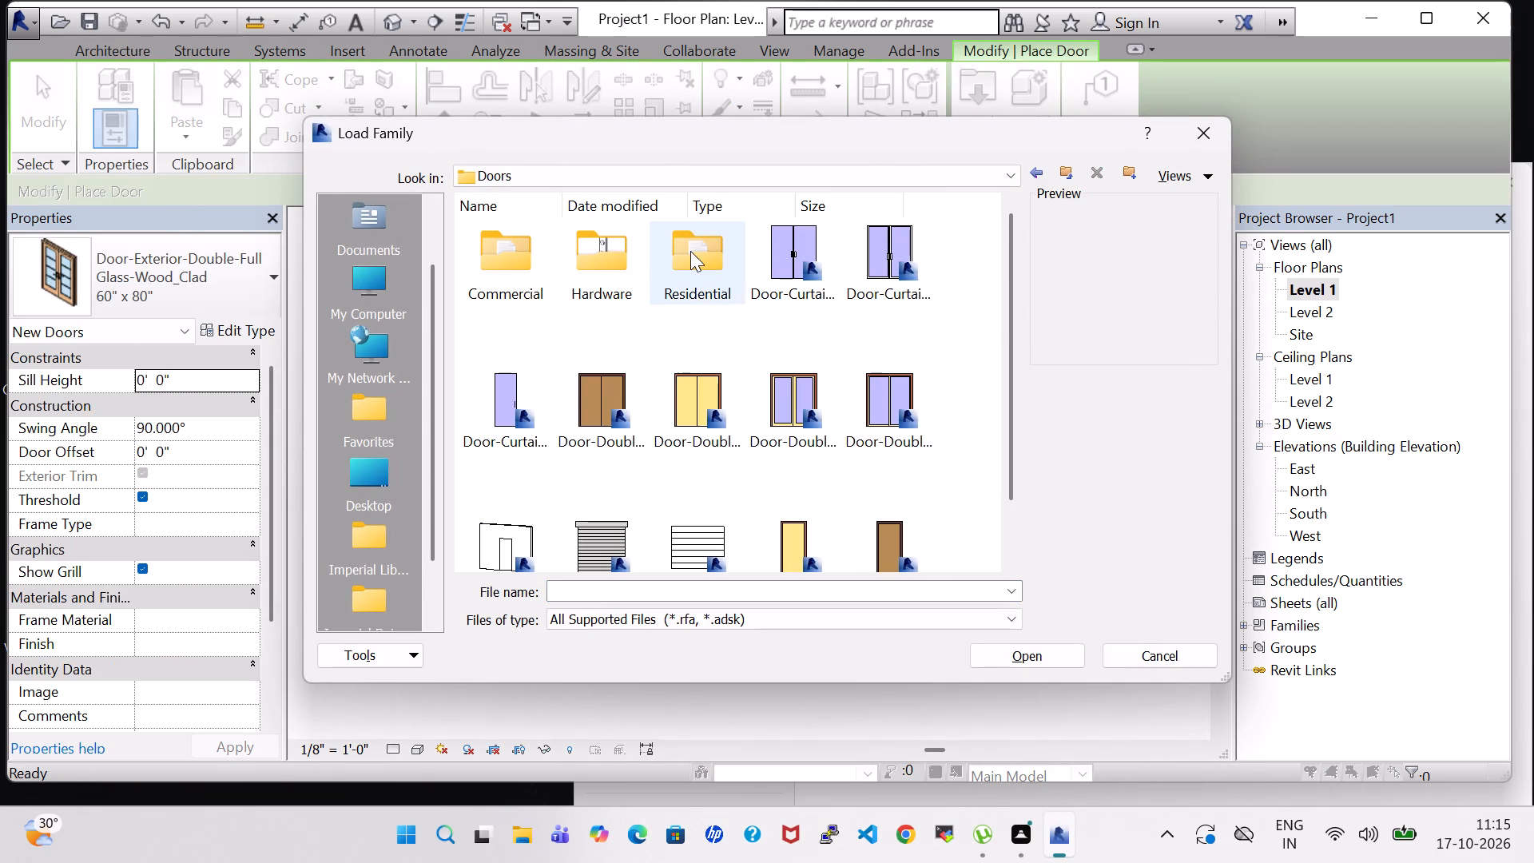
double_click(705, 255)
scroll(717, 369, down, 1)
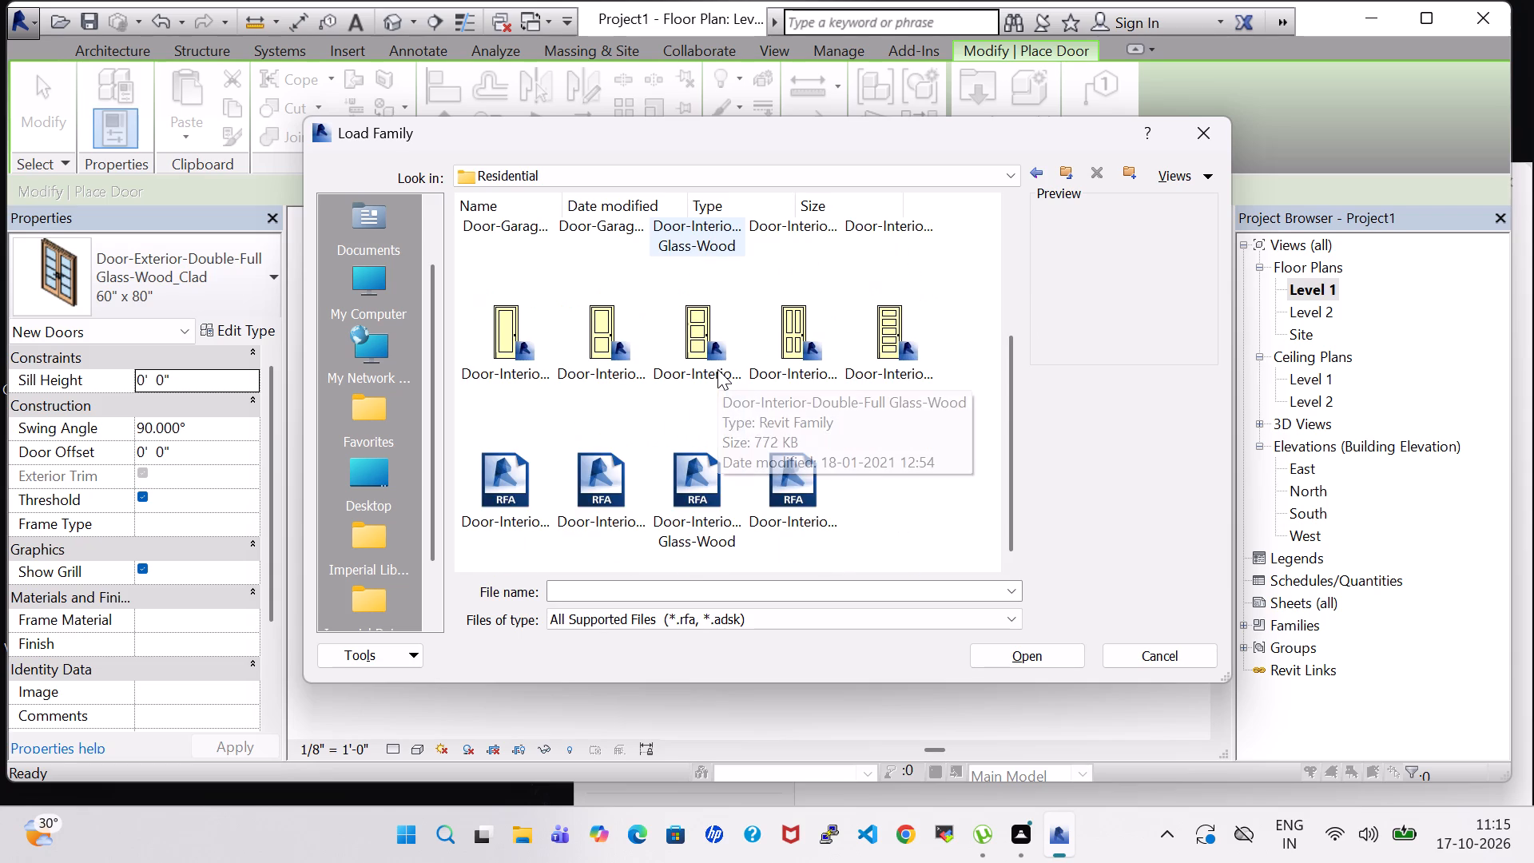
scroll(717, 369, up, 2)
click(898, 271)
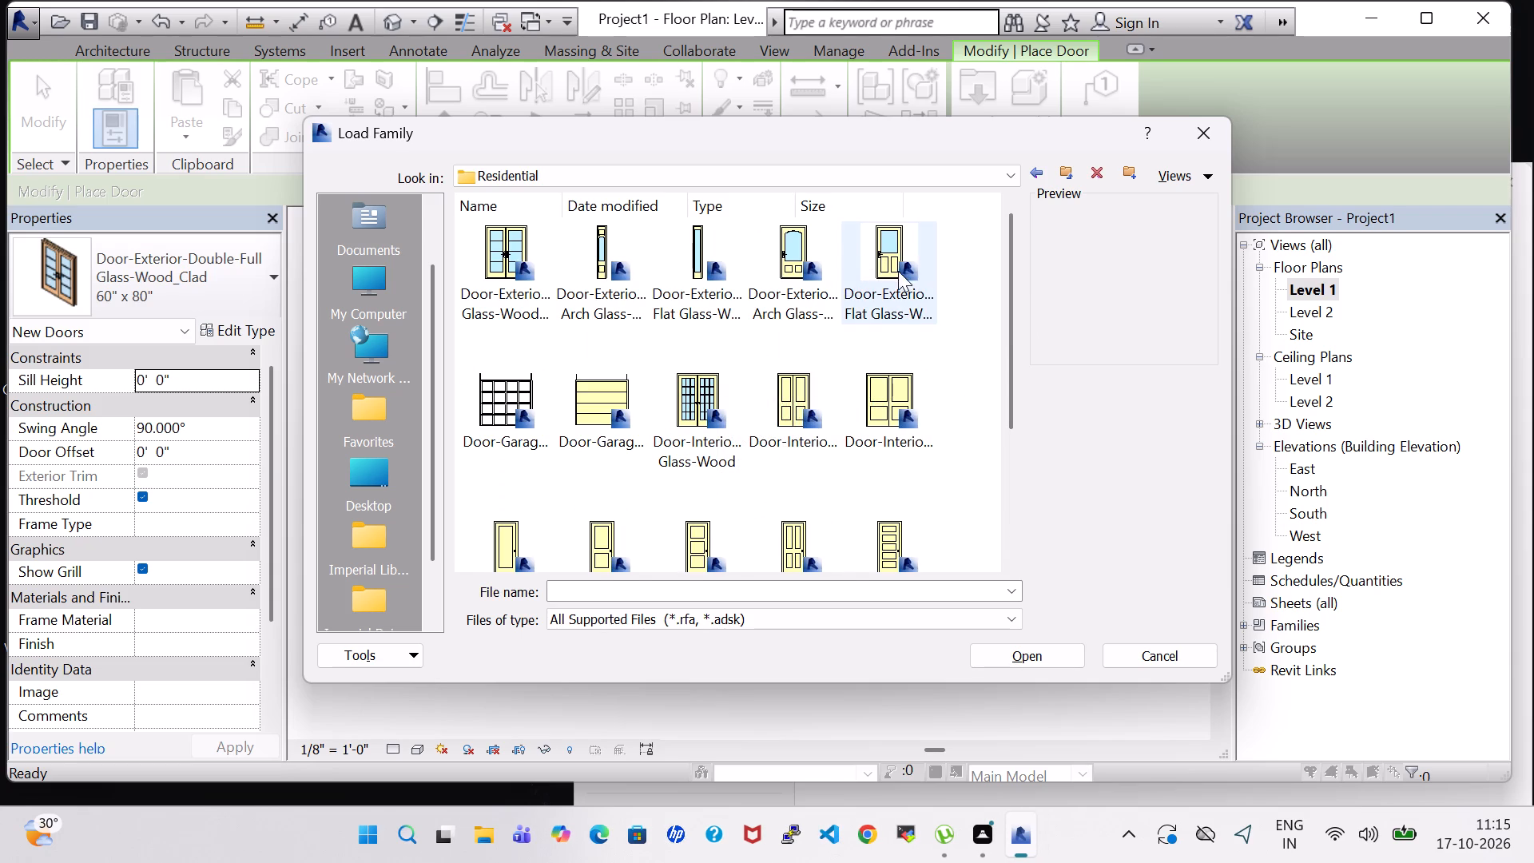
click(1031, 661)
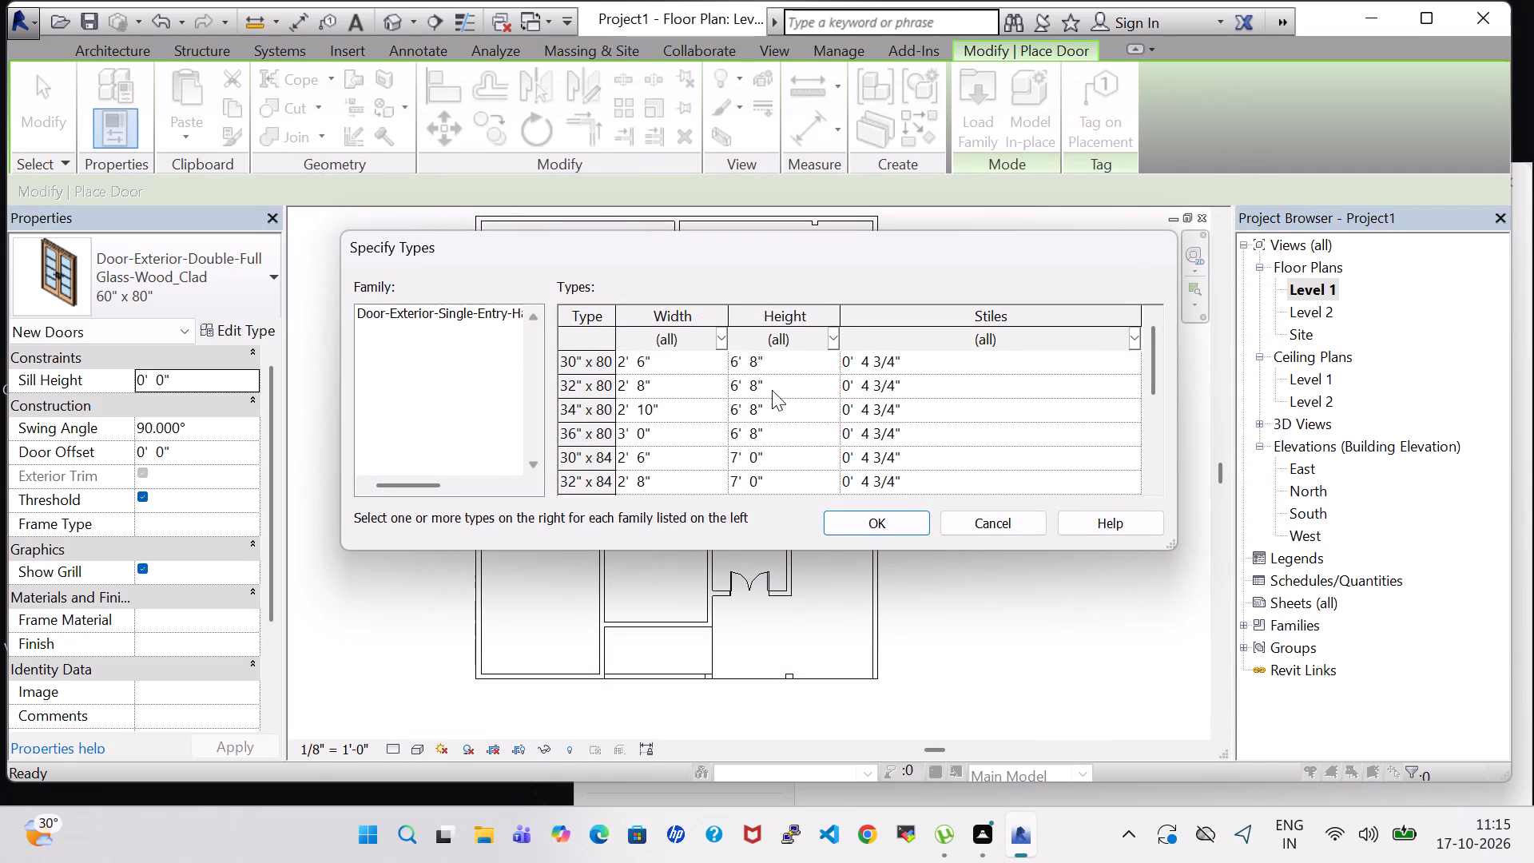
click(753, 362)
click(909, 524)
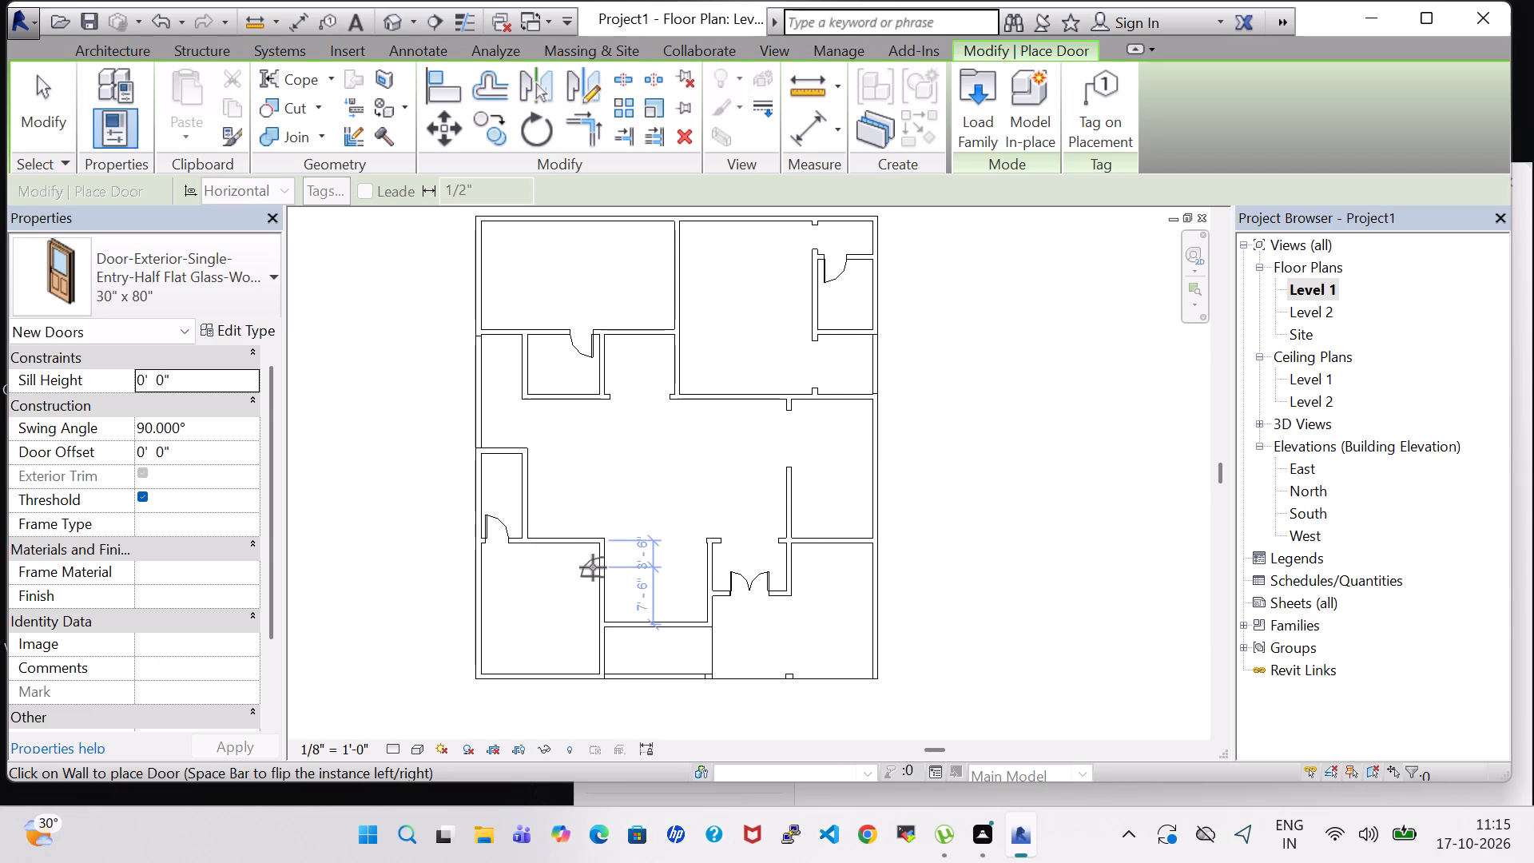
Place the 30" x 80" single-entry door in the southwest room's east wall, hinged north, swinging into the room, about 2'-5" from its north wall.
key(space)
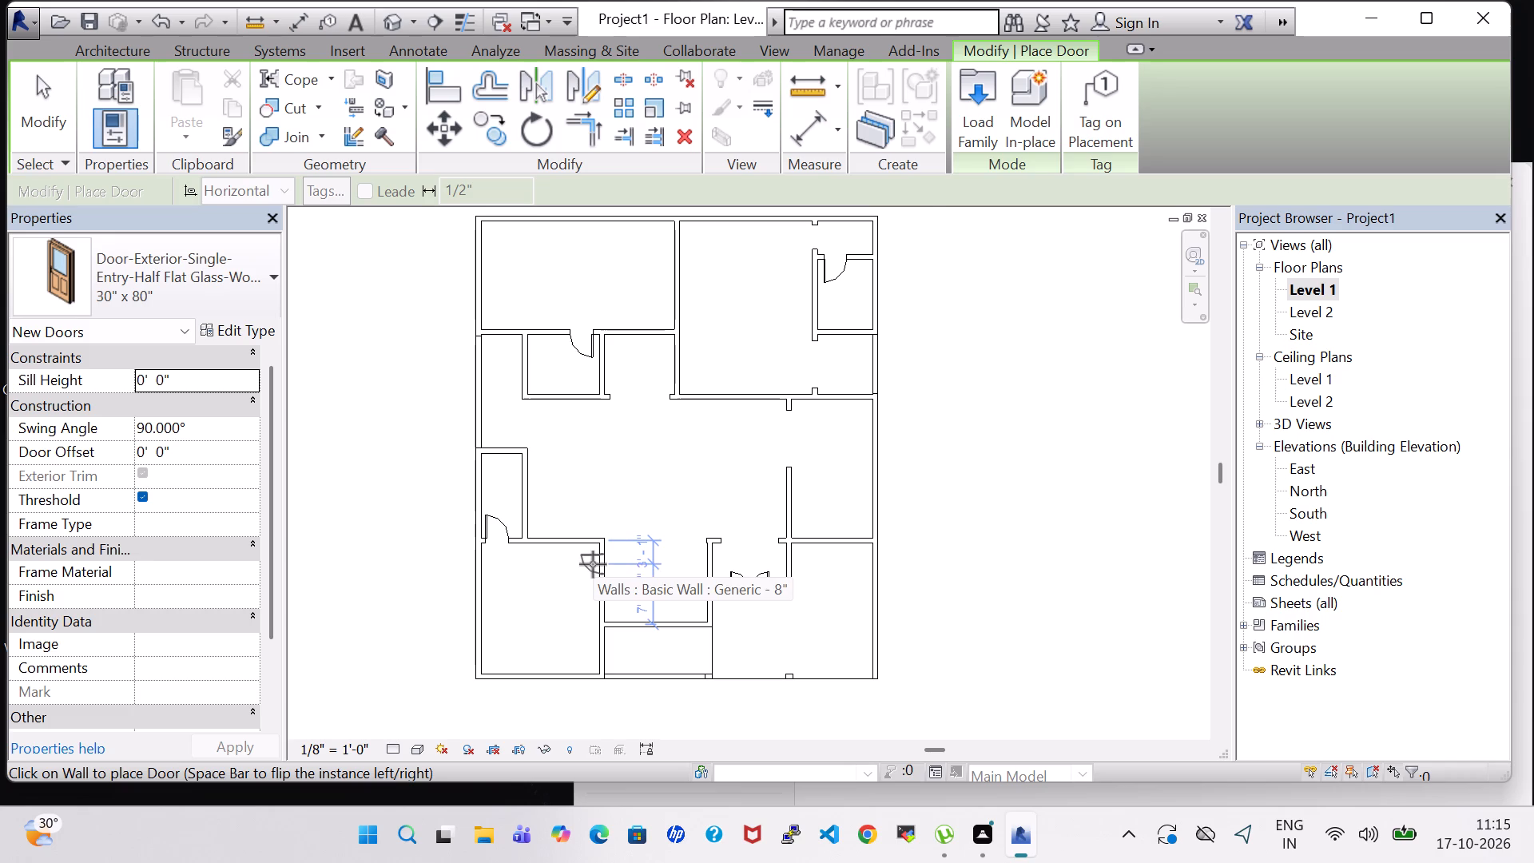
scroll(593, 564, up, 4)
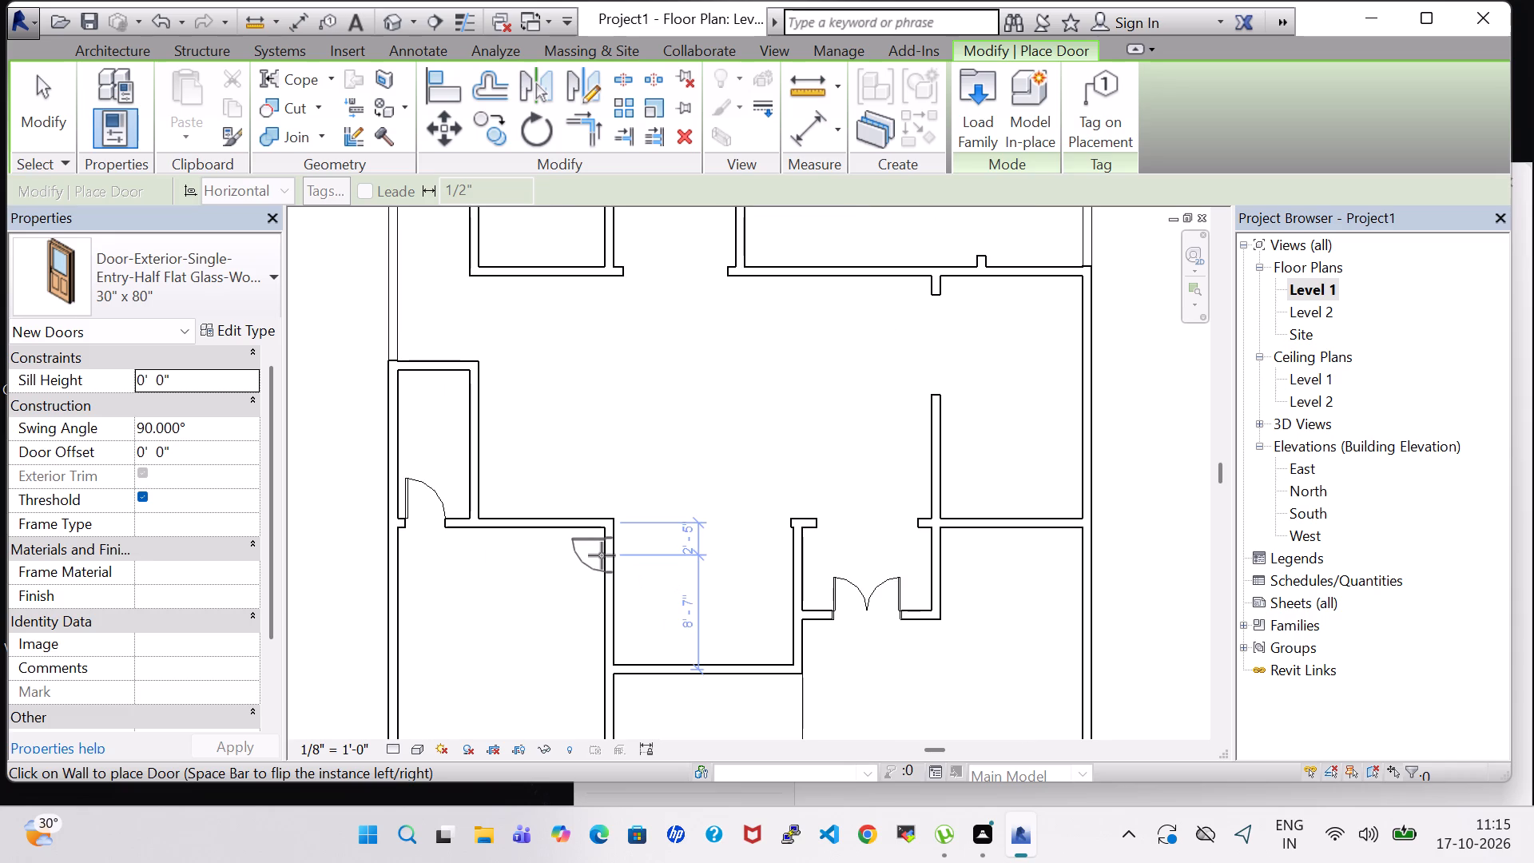
click(602, 555)
key(Escape)
key(Escape)
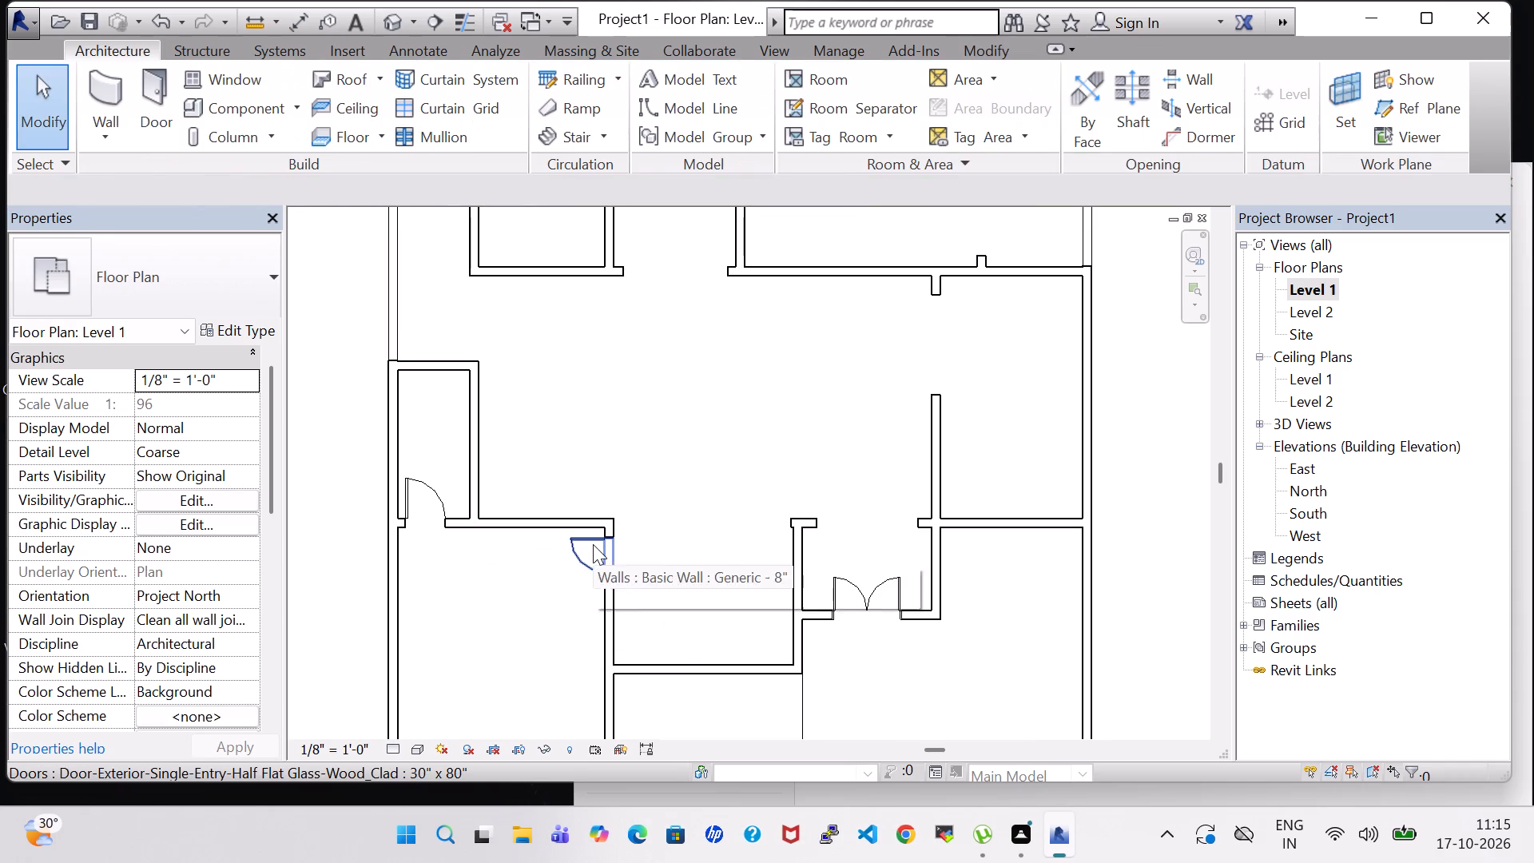
Set the Width of the half-flat-glass single-entry 30" x 80" door type to 3' 6" in its type properties.
click(593, 544)
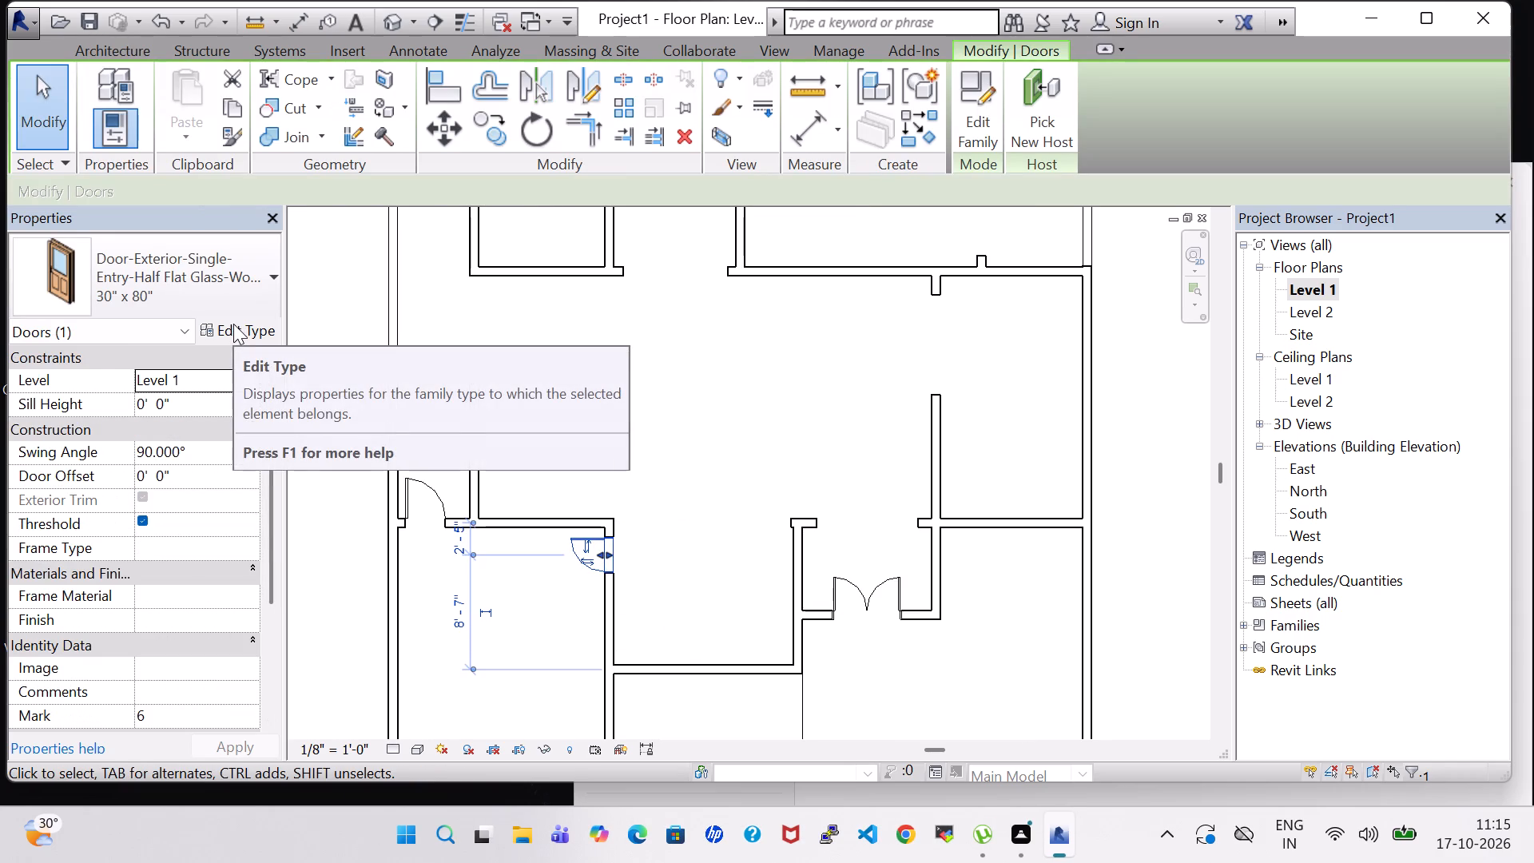
click(233, 324)
scroll(1048, 607, down, 1)
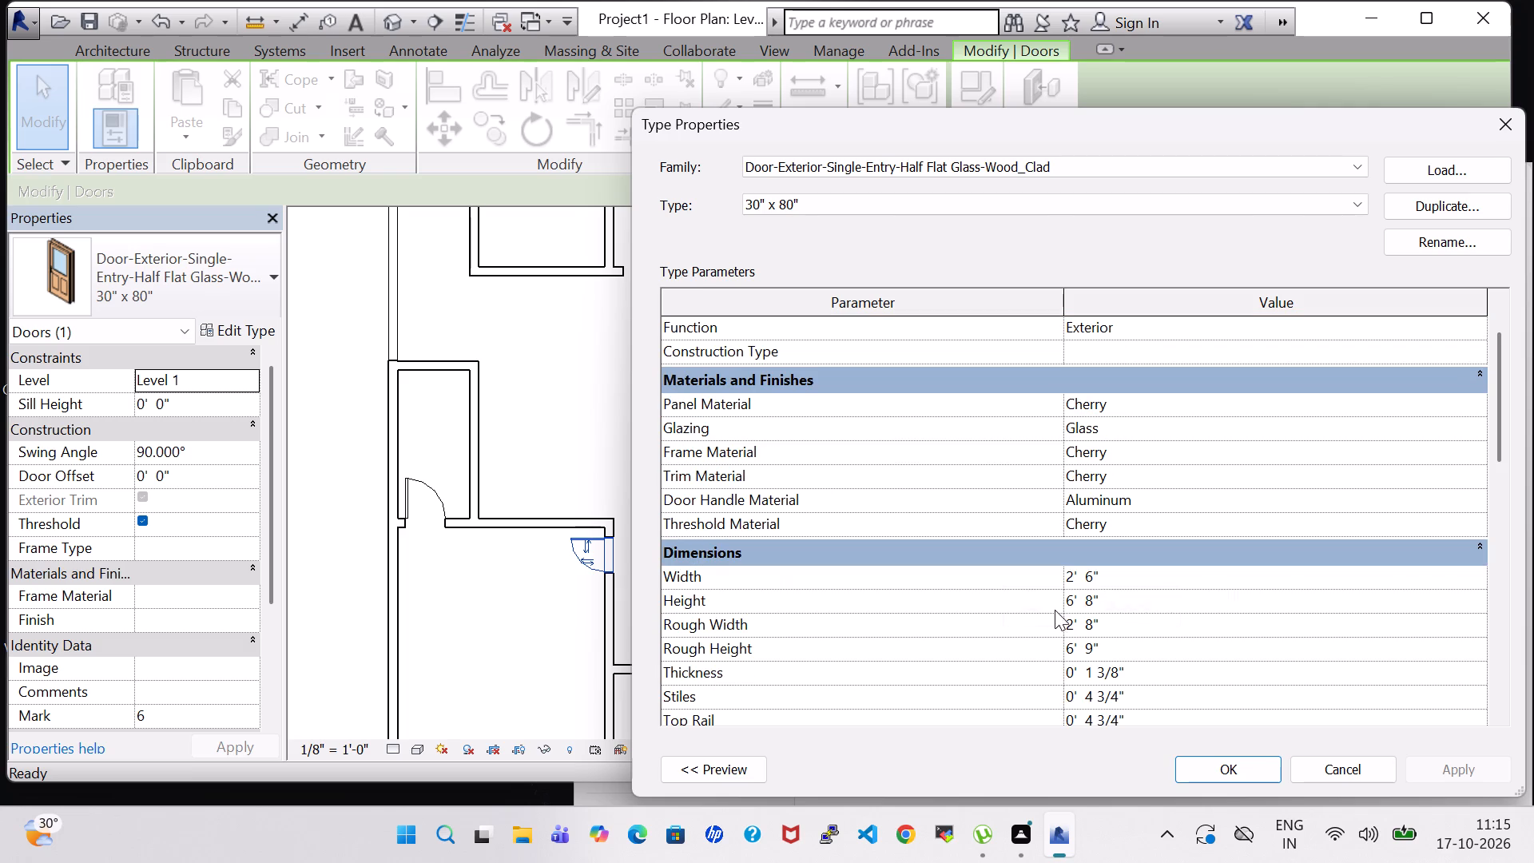
click(1077, 578)
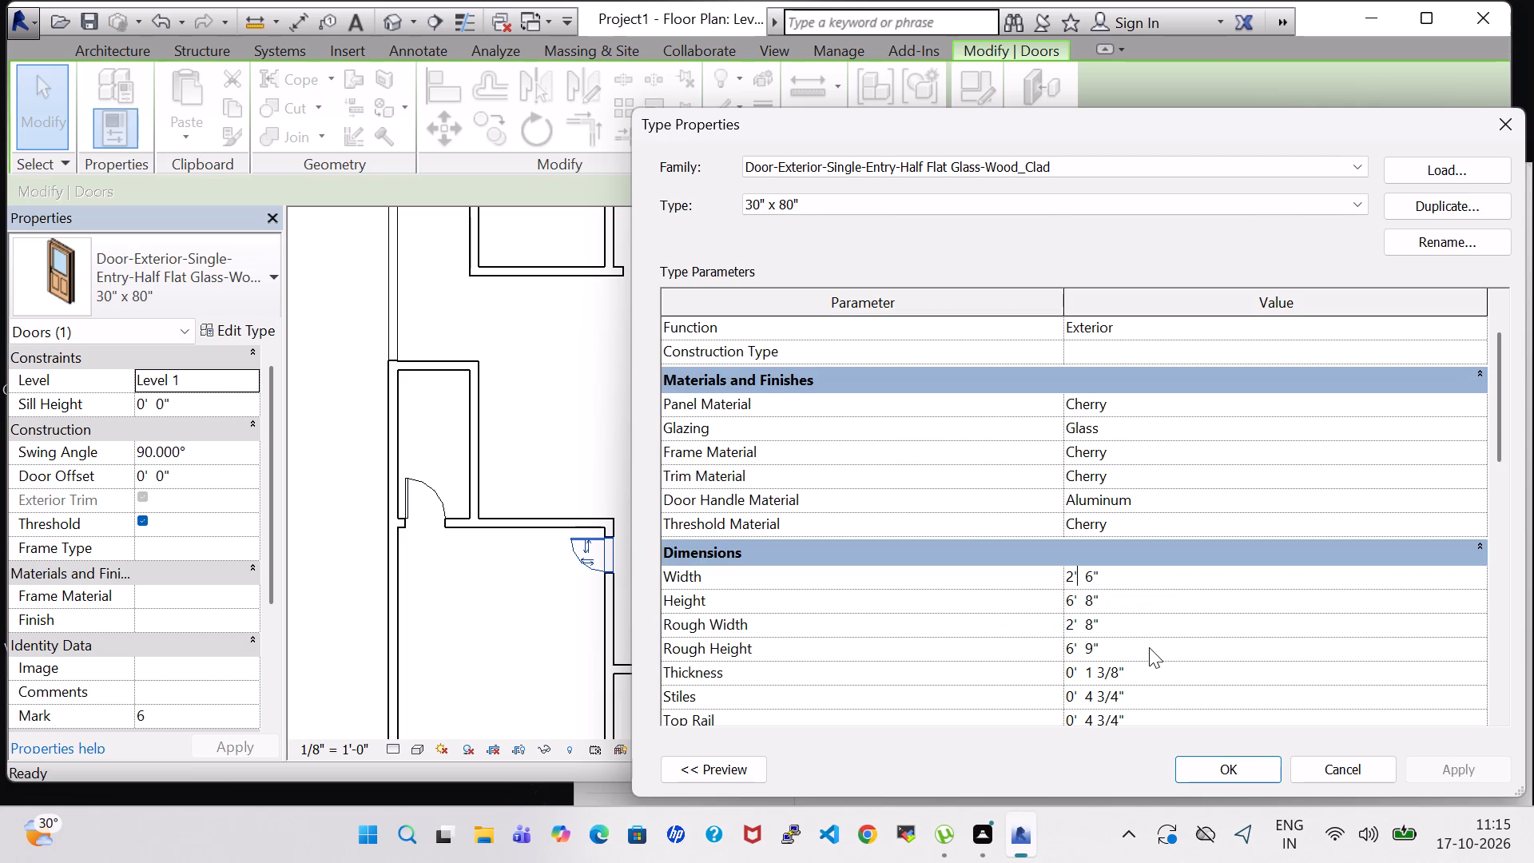
key(Left)
key(BackSpace)
key(3)
key(Return)
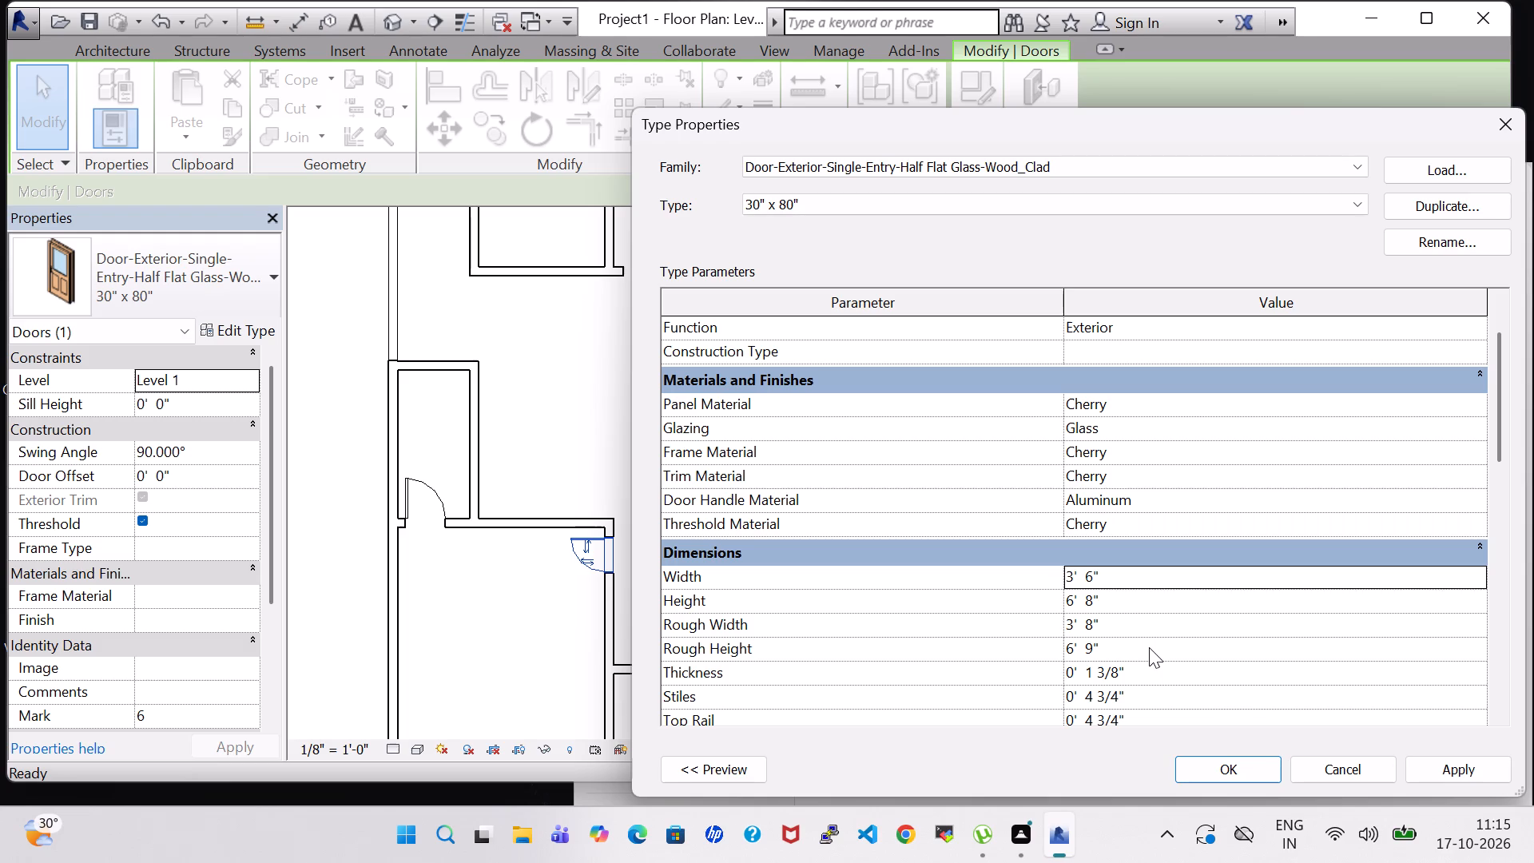
click(1438, 780)
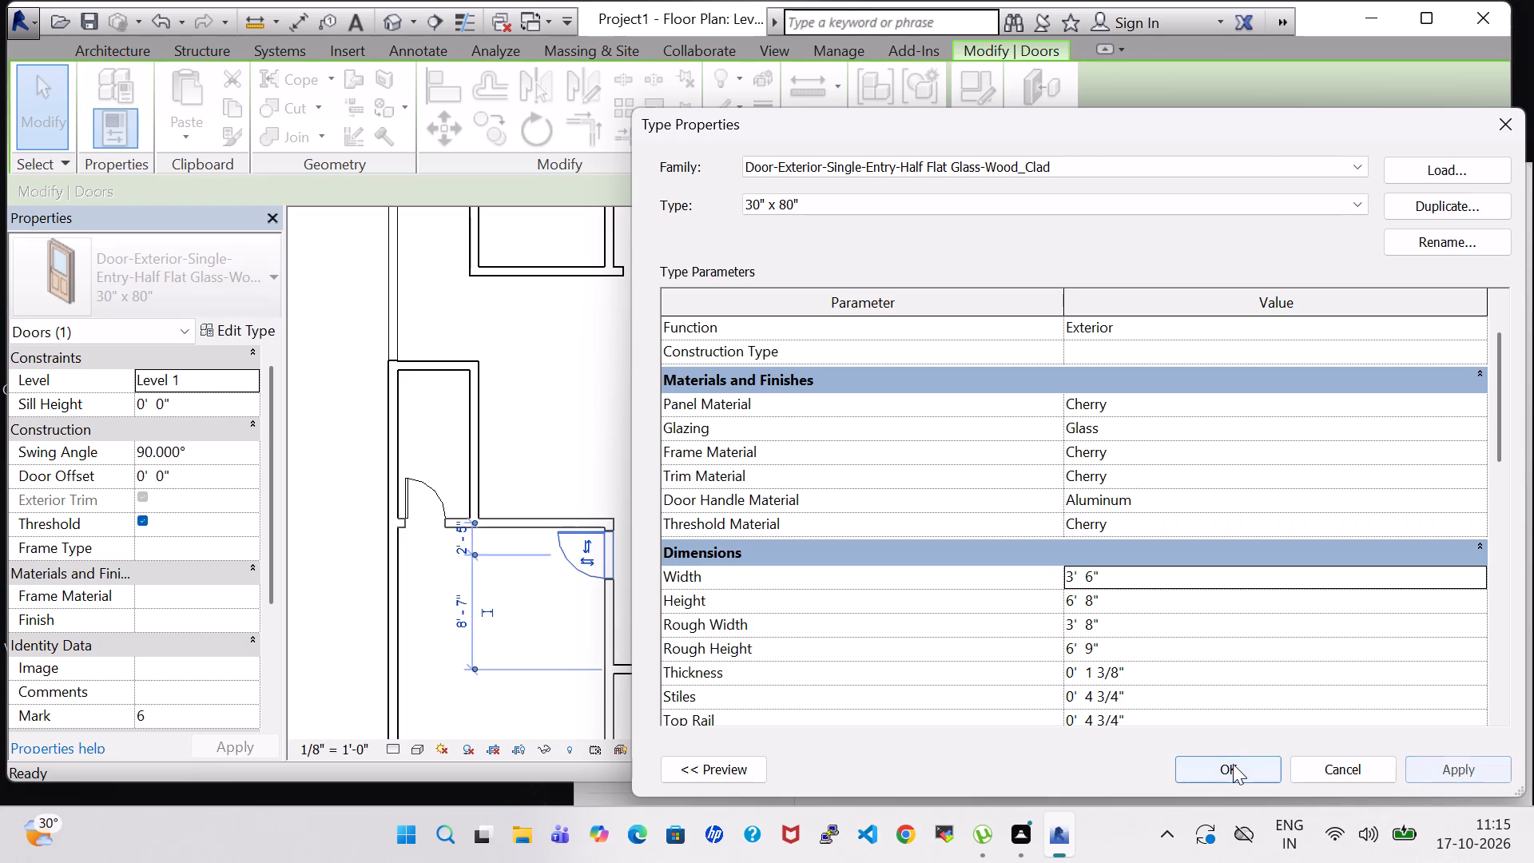
click(1233, 764)
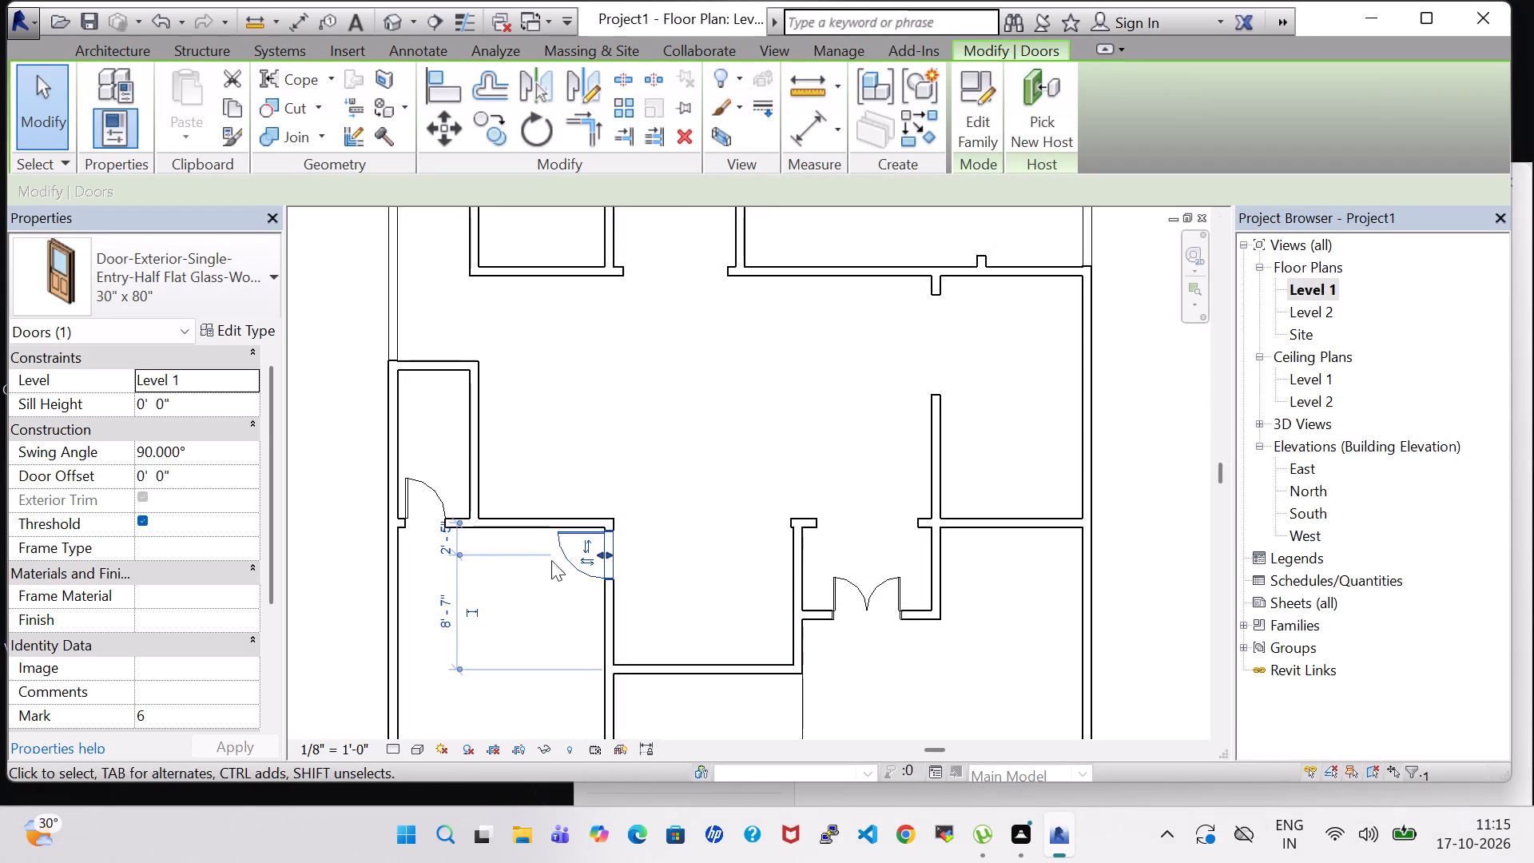
Nudge the southwest room's new east-wall door slightly south, to about 2'-9" from the room's north wall.
click(531, 603)
click(569, 556)
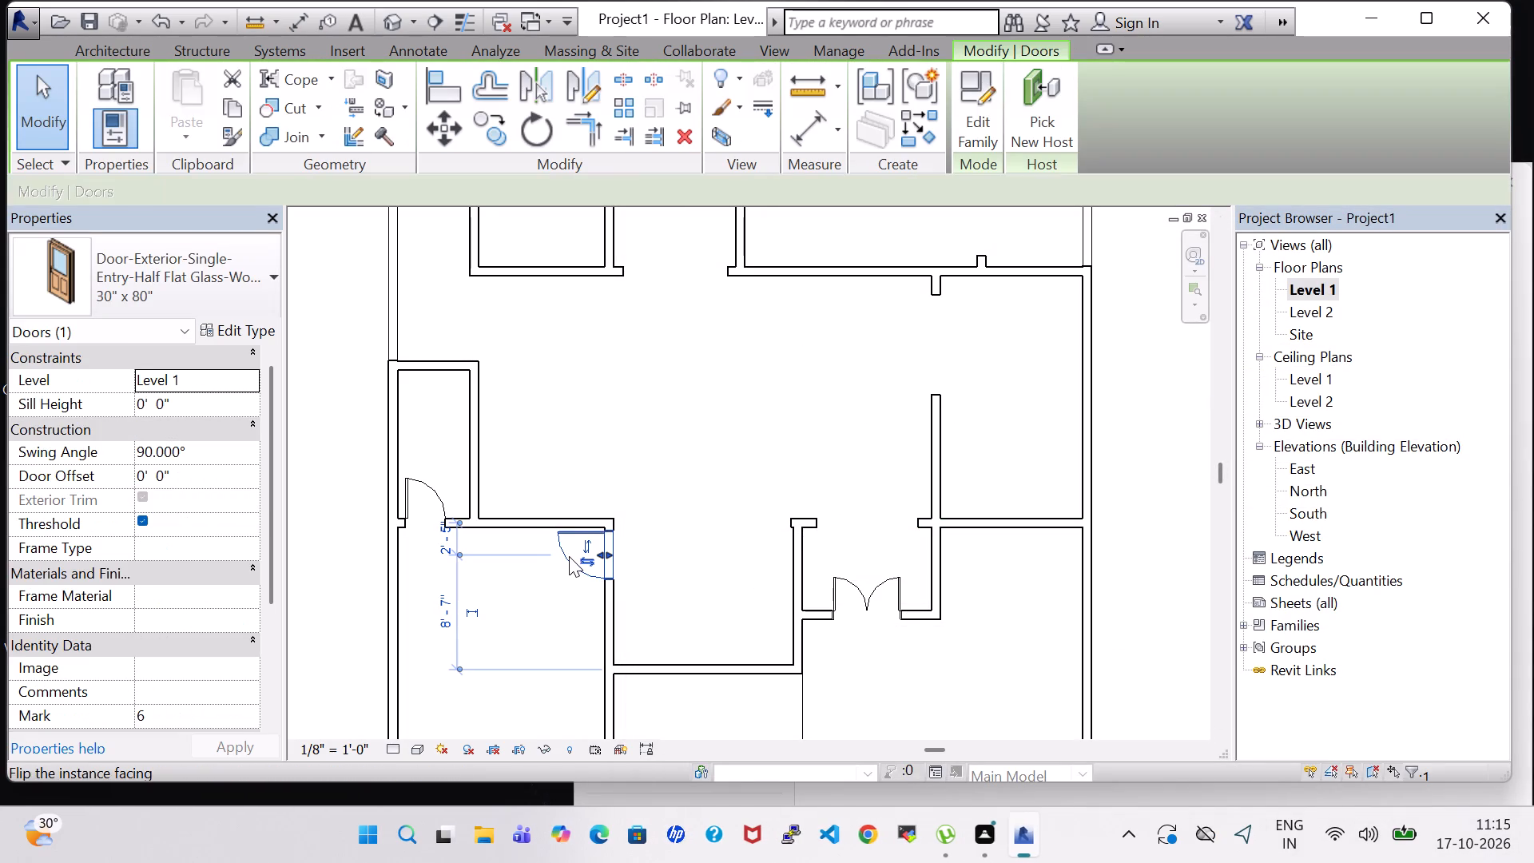
key(Down)
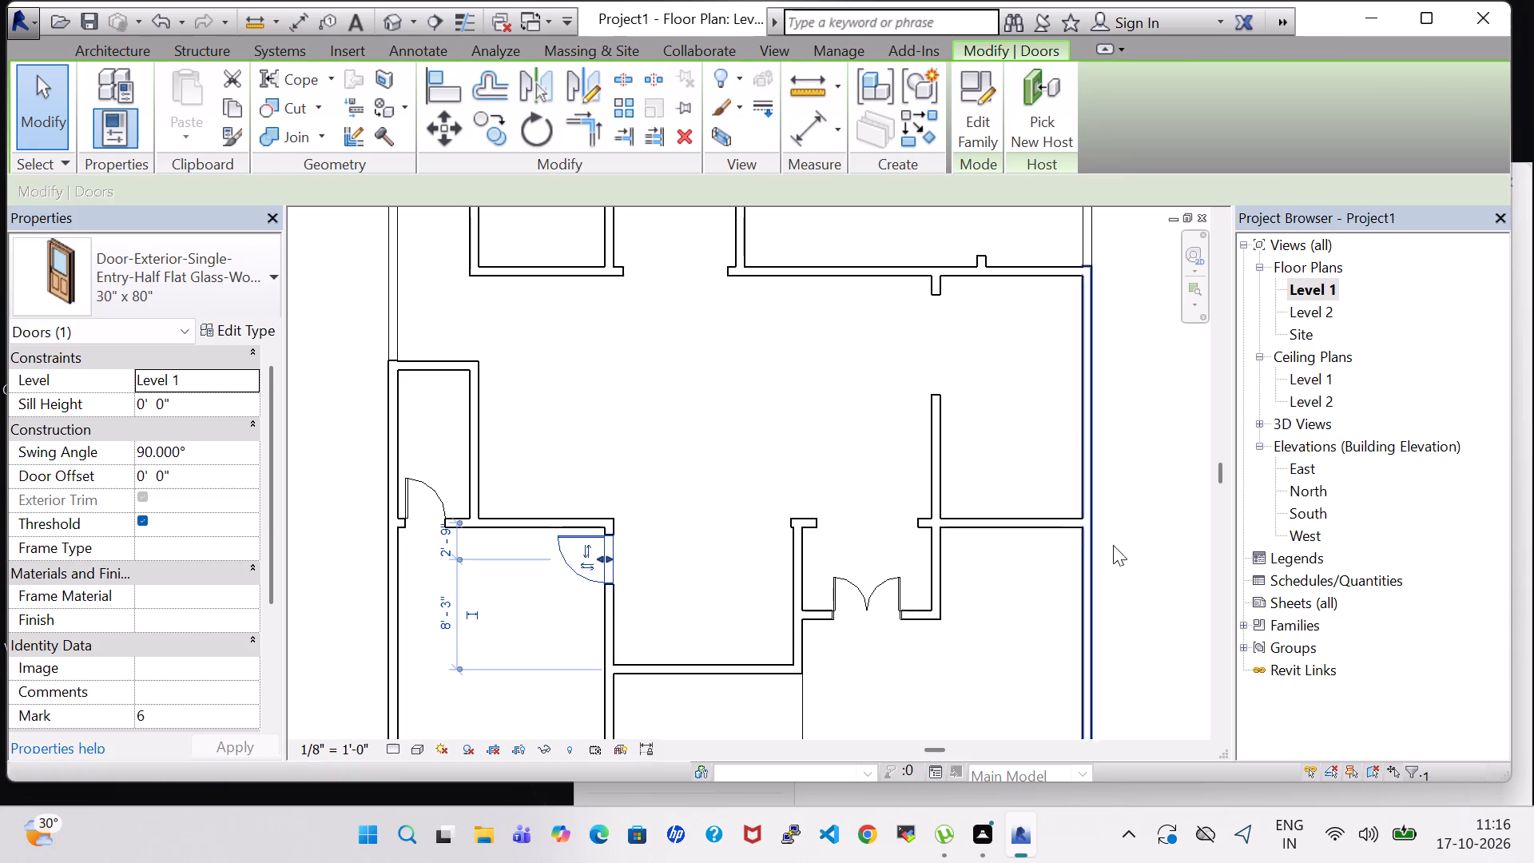
click(1166, 545)
Place the same single-entry door near the south end of the southwest room's east wall, hinged south, swinging into the room, about 3'-5" from the south wall.
scroll(1158, 545, down, 1)
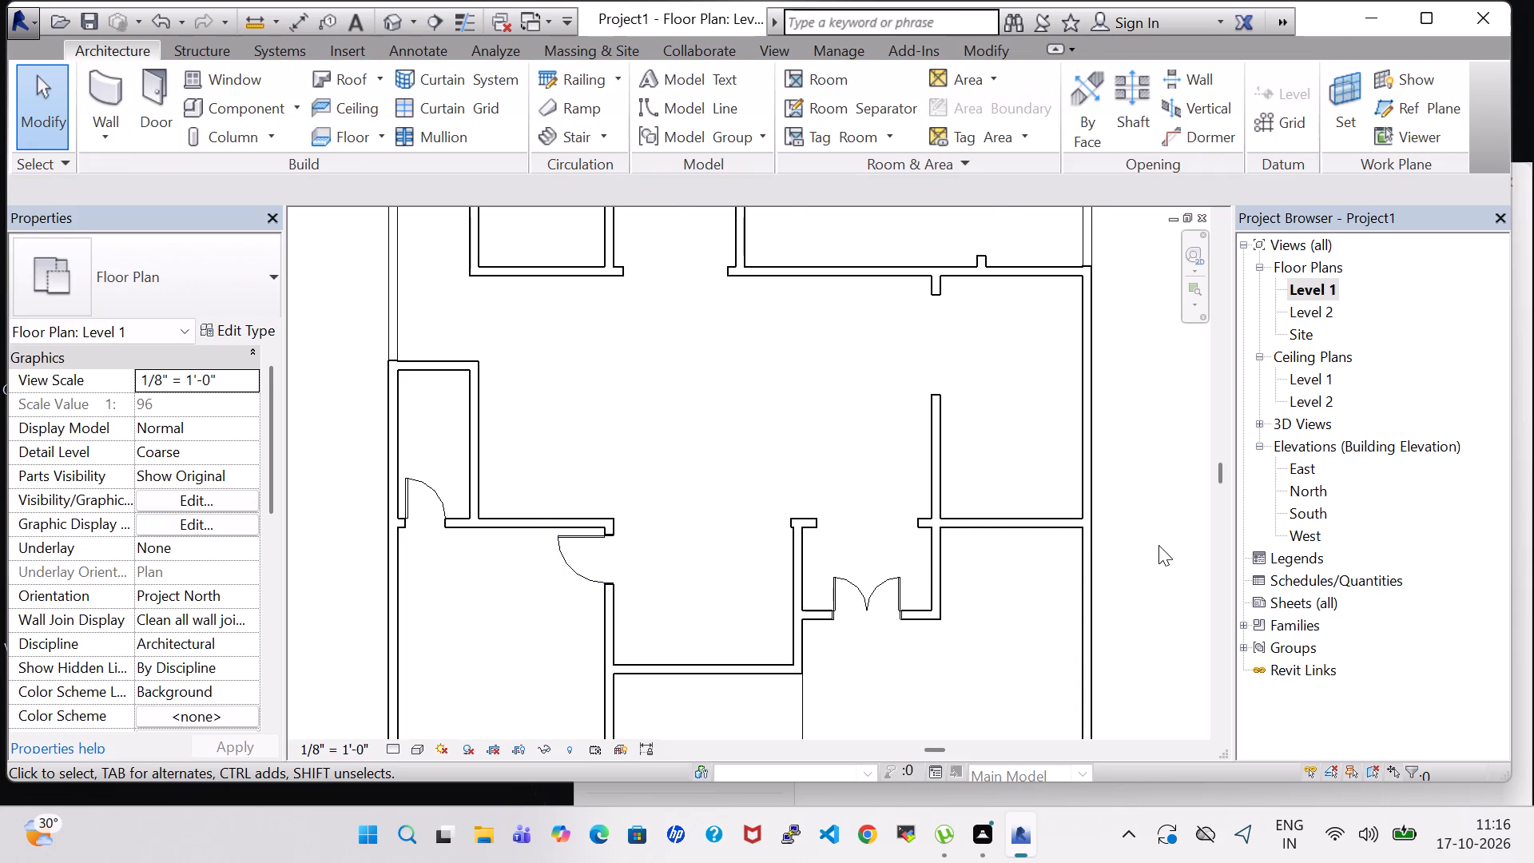
scroll(1158, 545, down, 1)
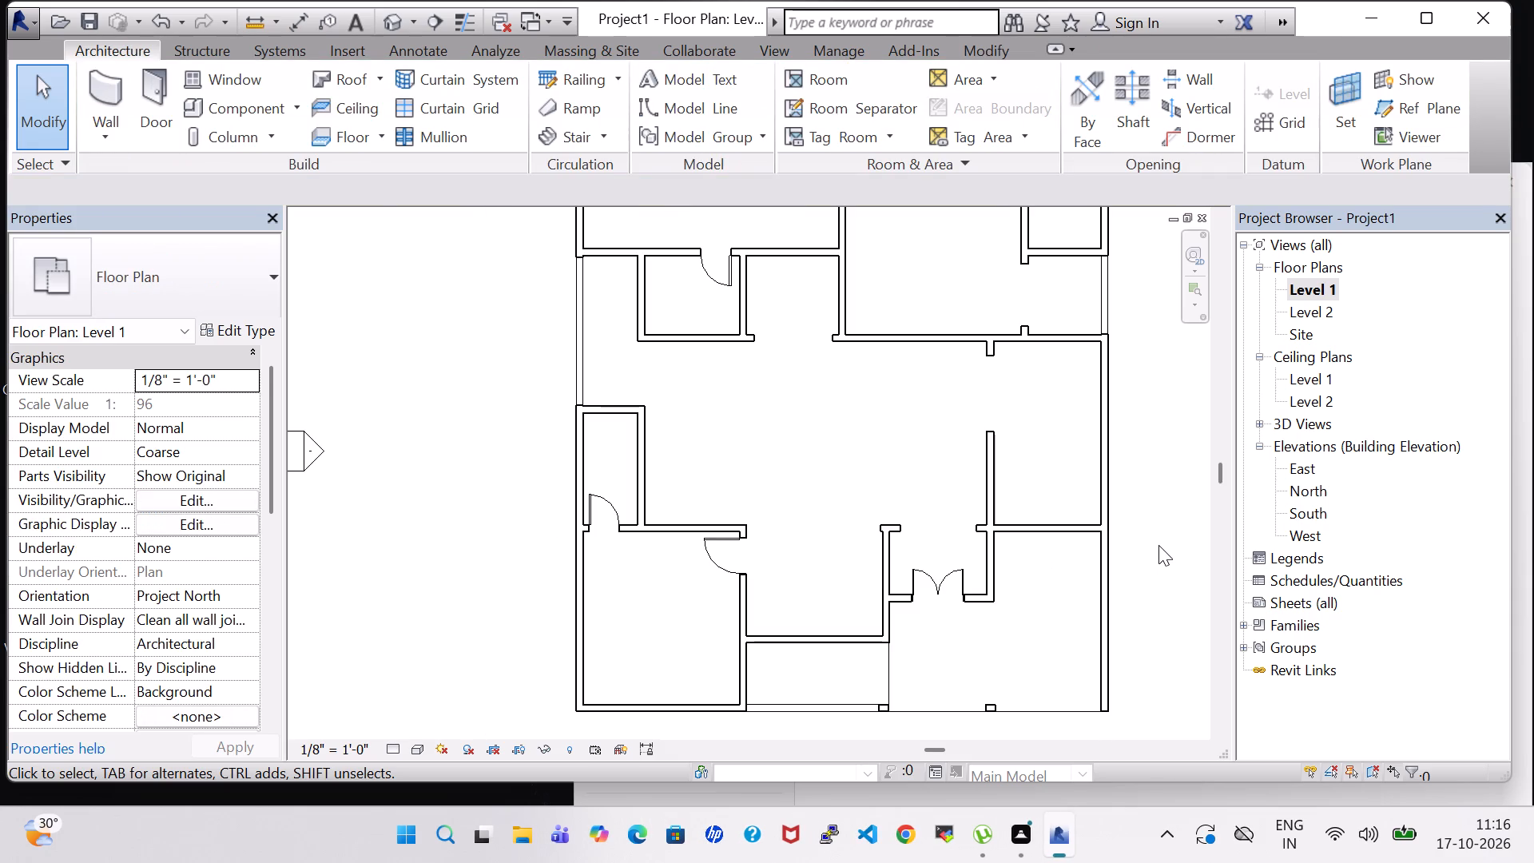
middle_drag(1147, 546, 1136, 523)
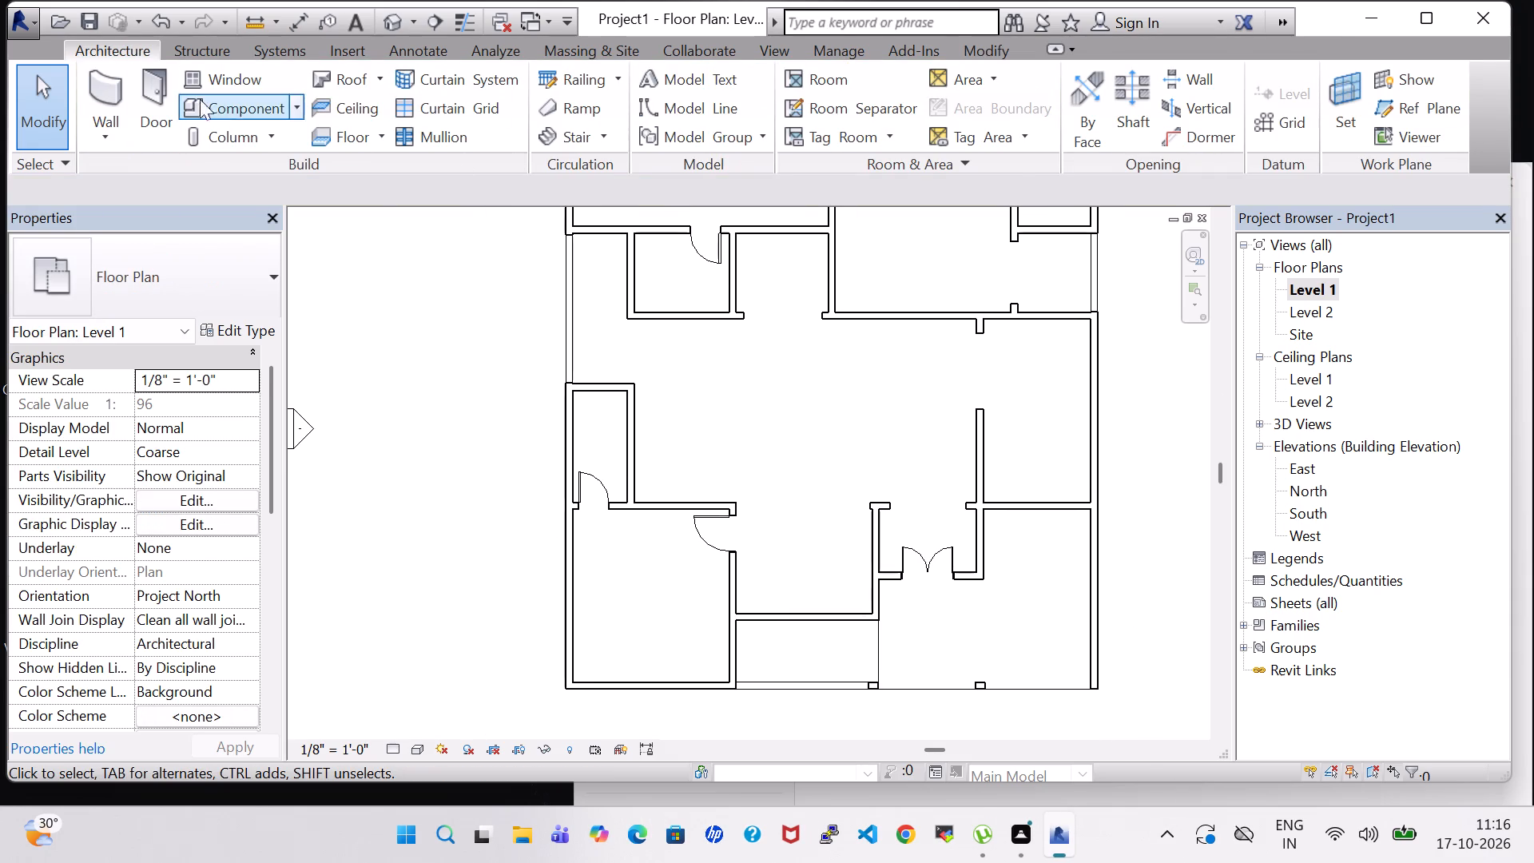
click(149, 89)
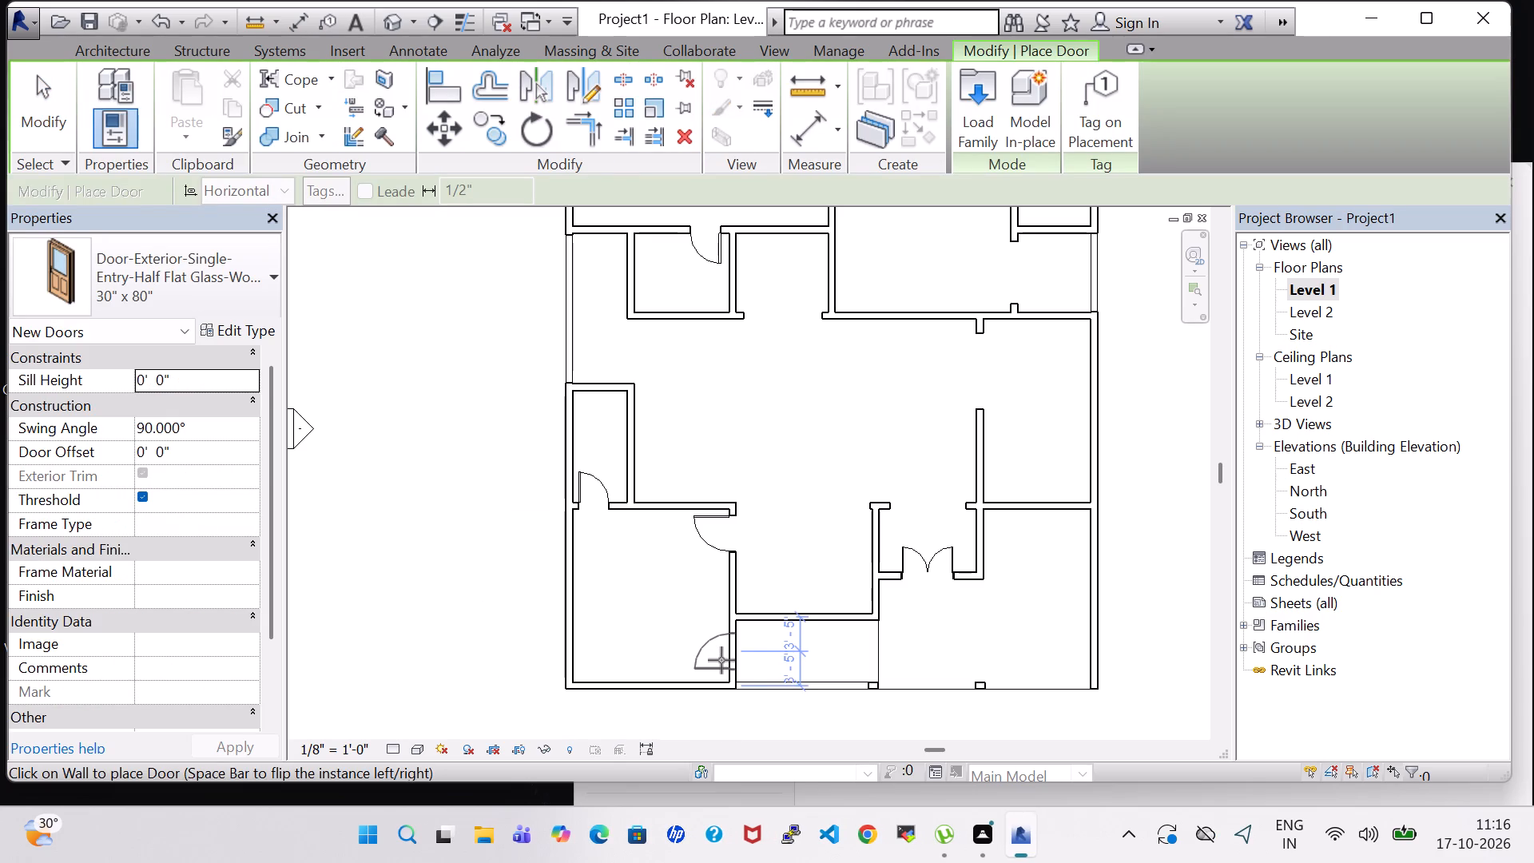
click(721, 660)
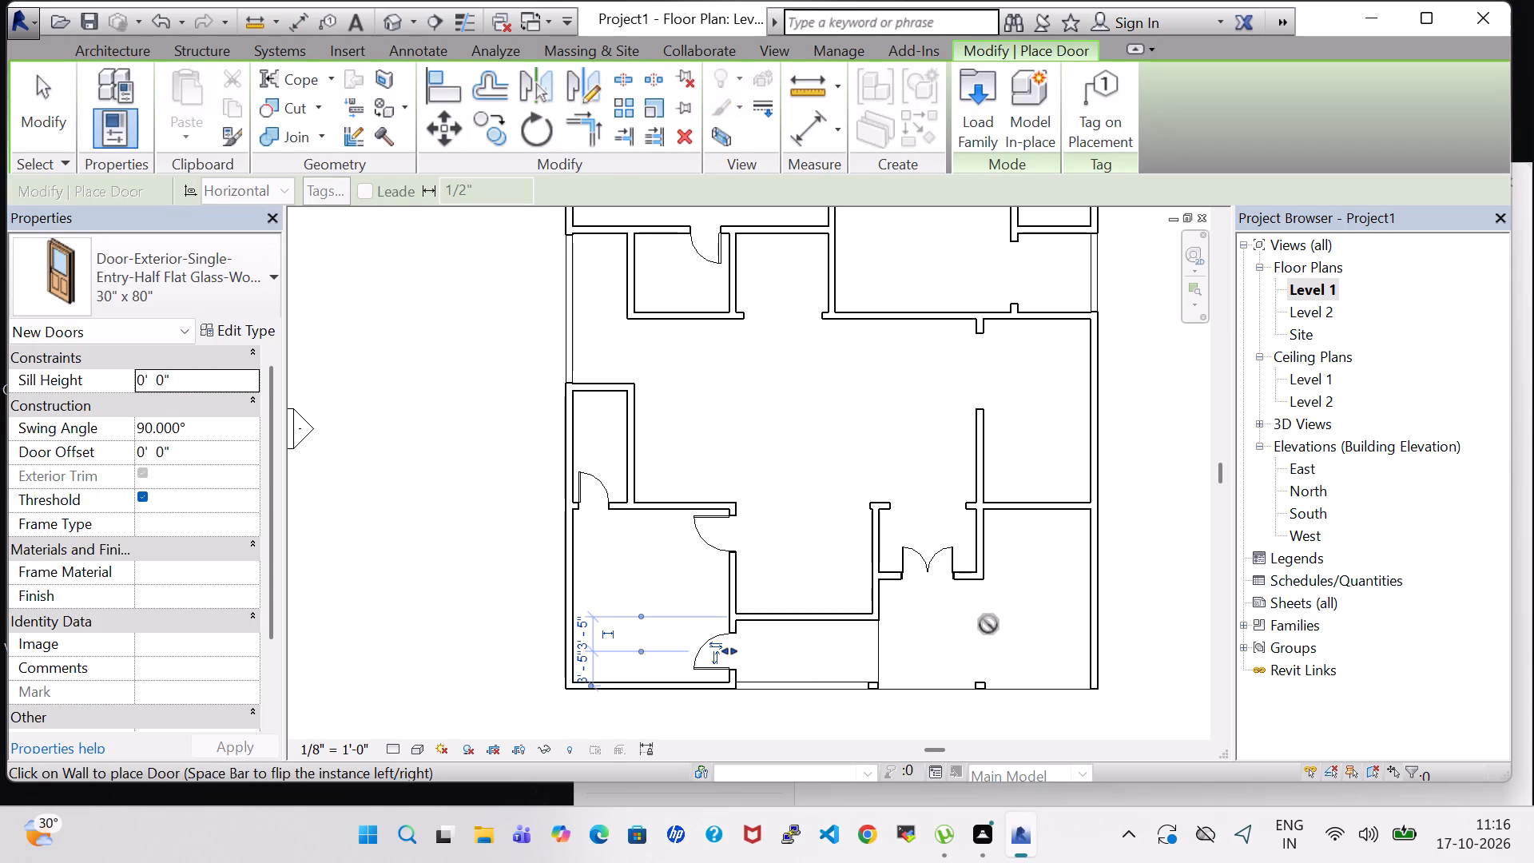
key(Escape)
key(Escape)
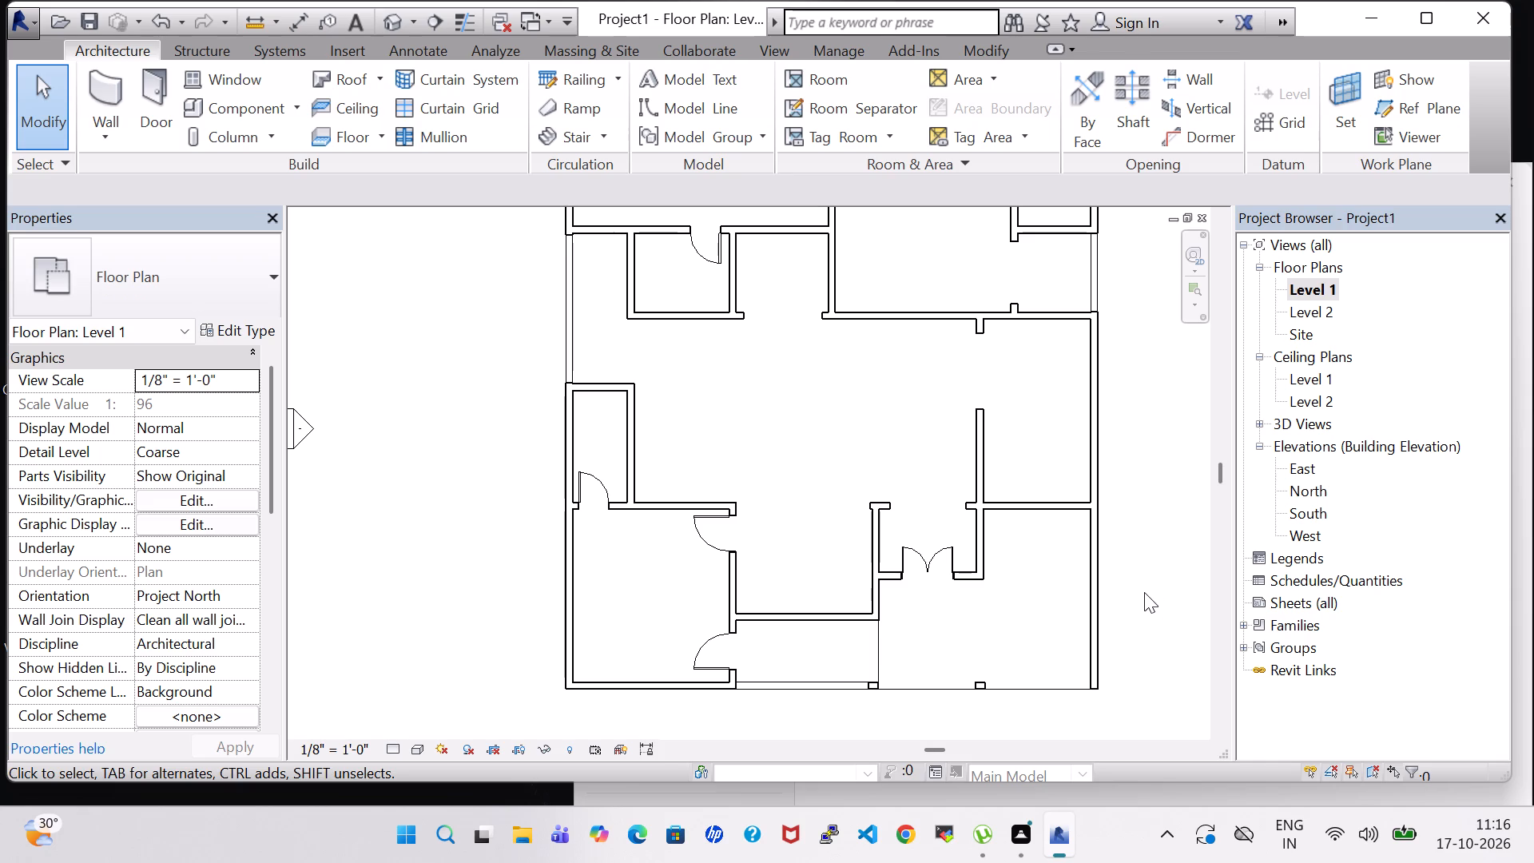
Place a single-entry door in the northwest room's south wall, hinged east, swinging into the room, about 2'-8" from the room's east wall.
middle_drag(1144, 592, 1104, 603)
scroll(1142, 592, down, 1)
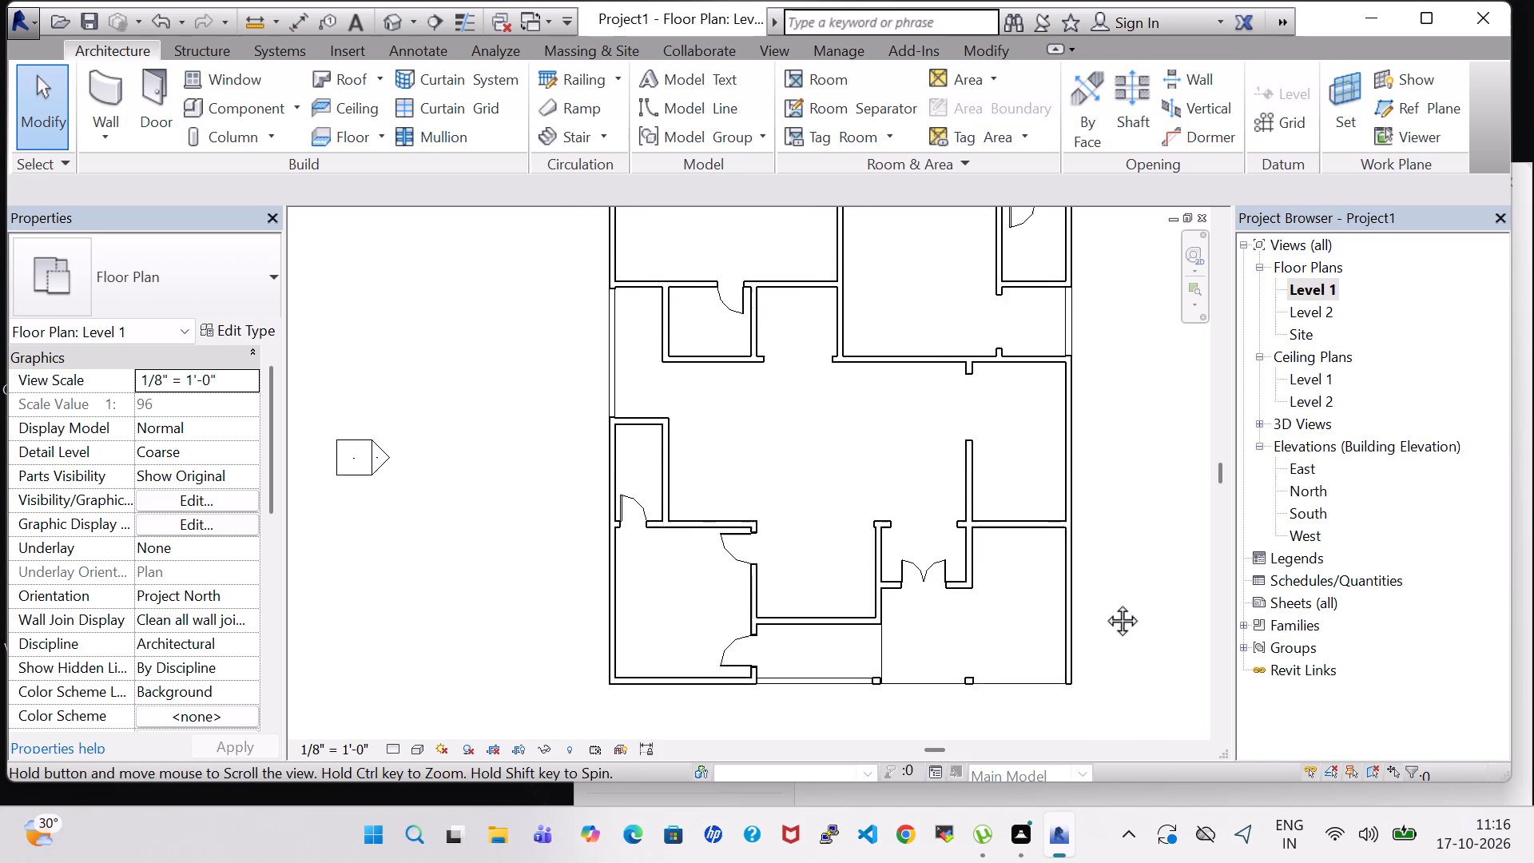
middle_drag(1104, 603, 1093, 606)
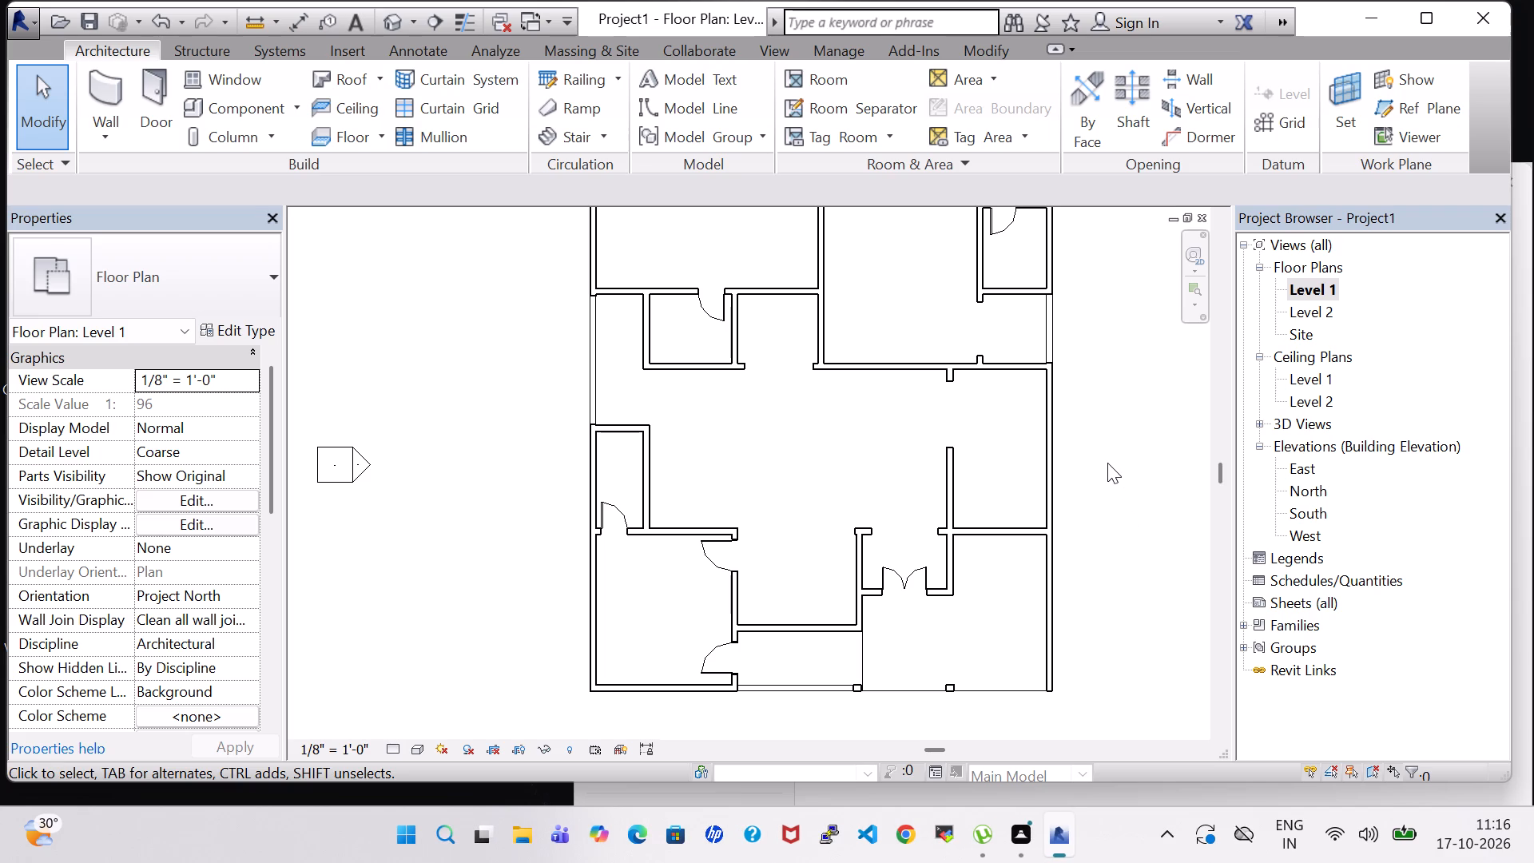
middle_drag(1107, 463, 1059, 535)
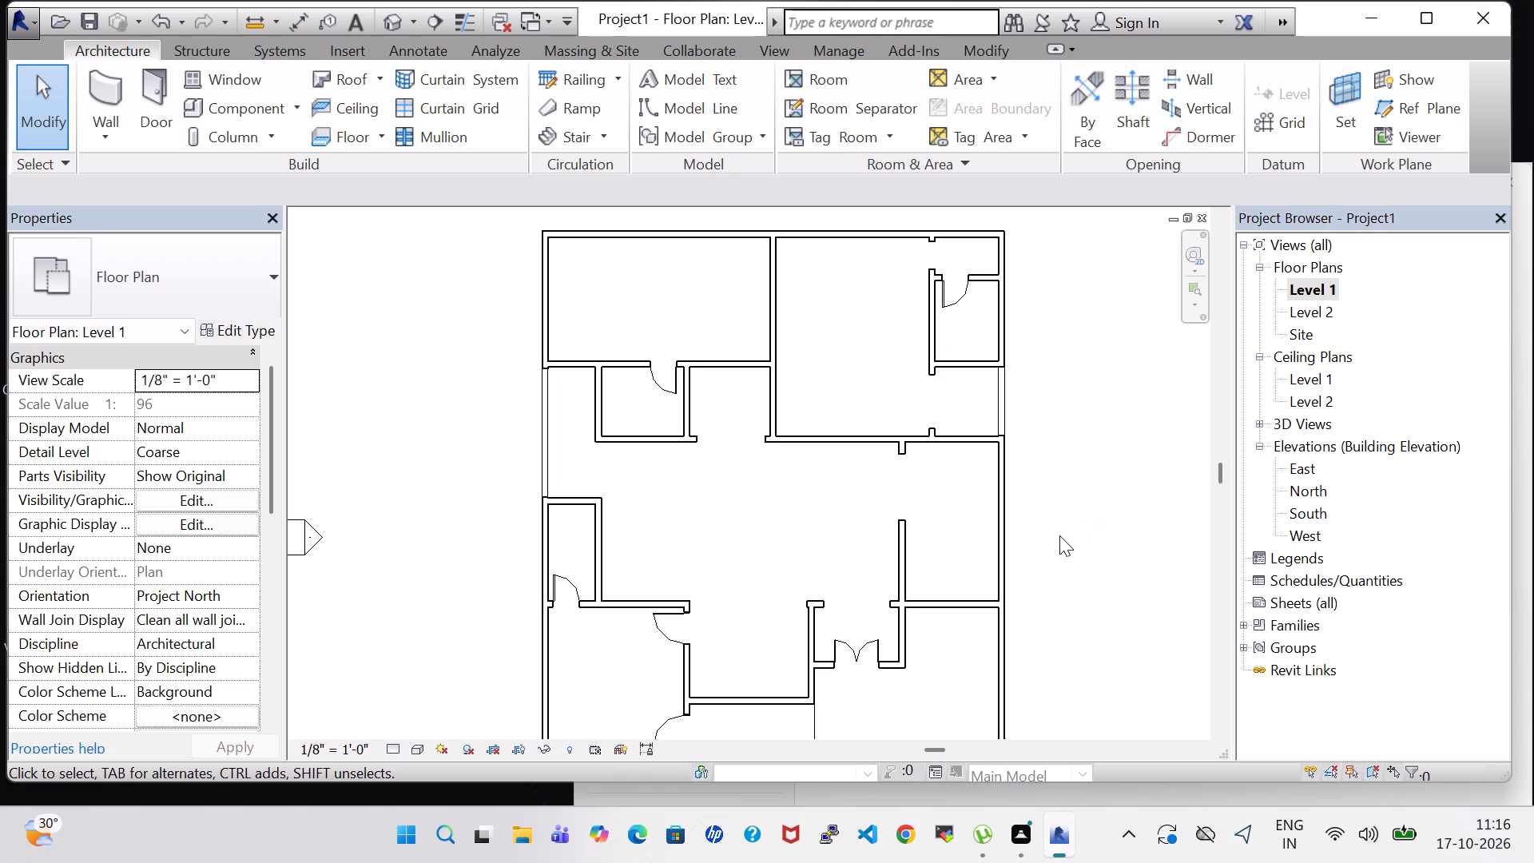
middle_drag(1059, 535, 1027, 551)
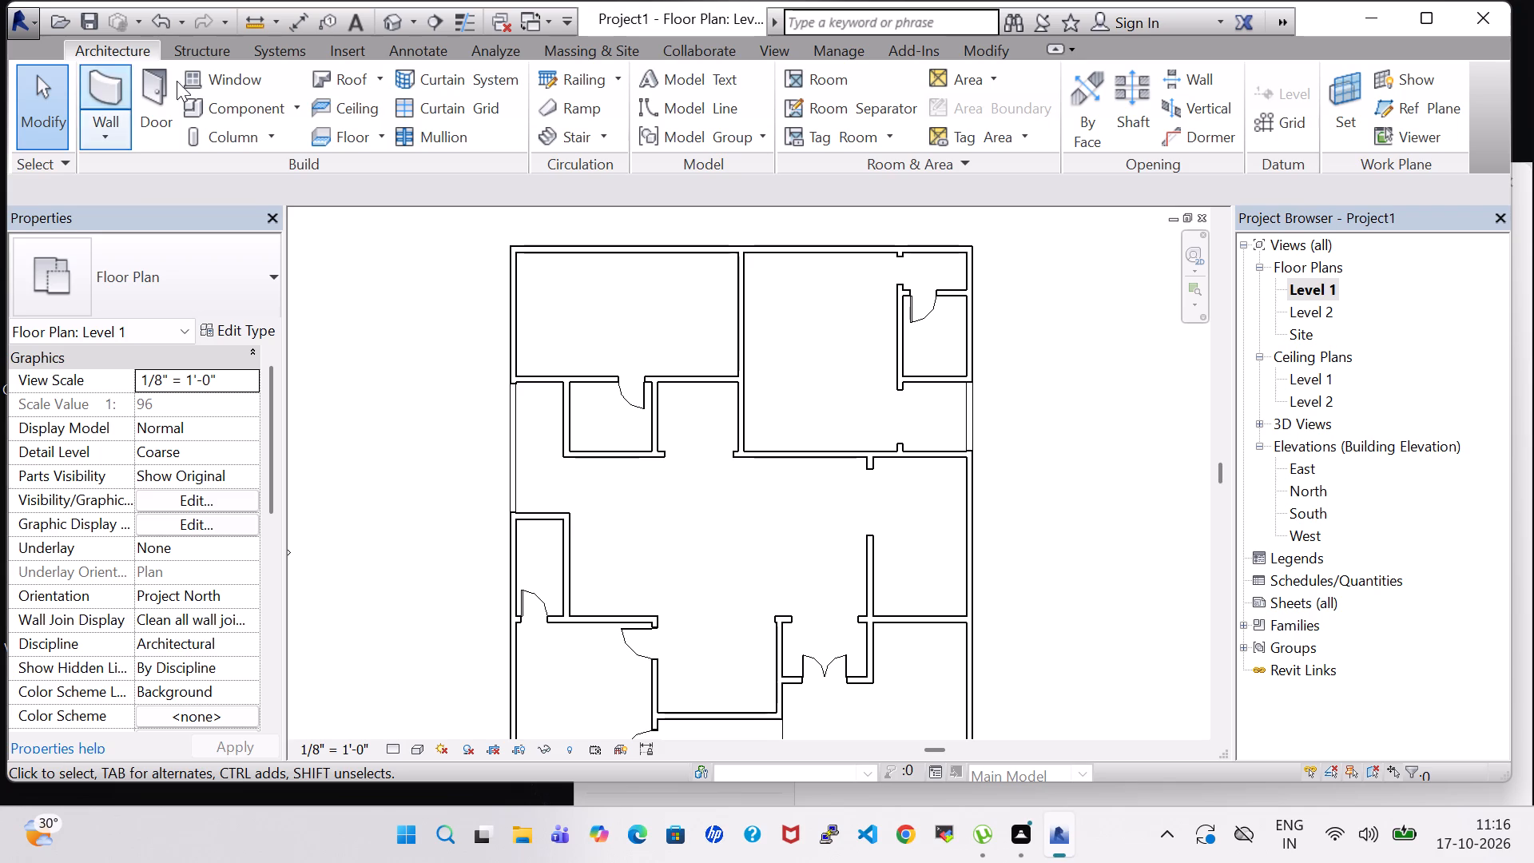
click(166, 125)
scroll(695, 384, up, 4)
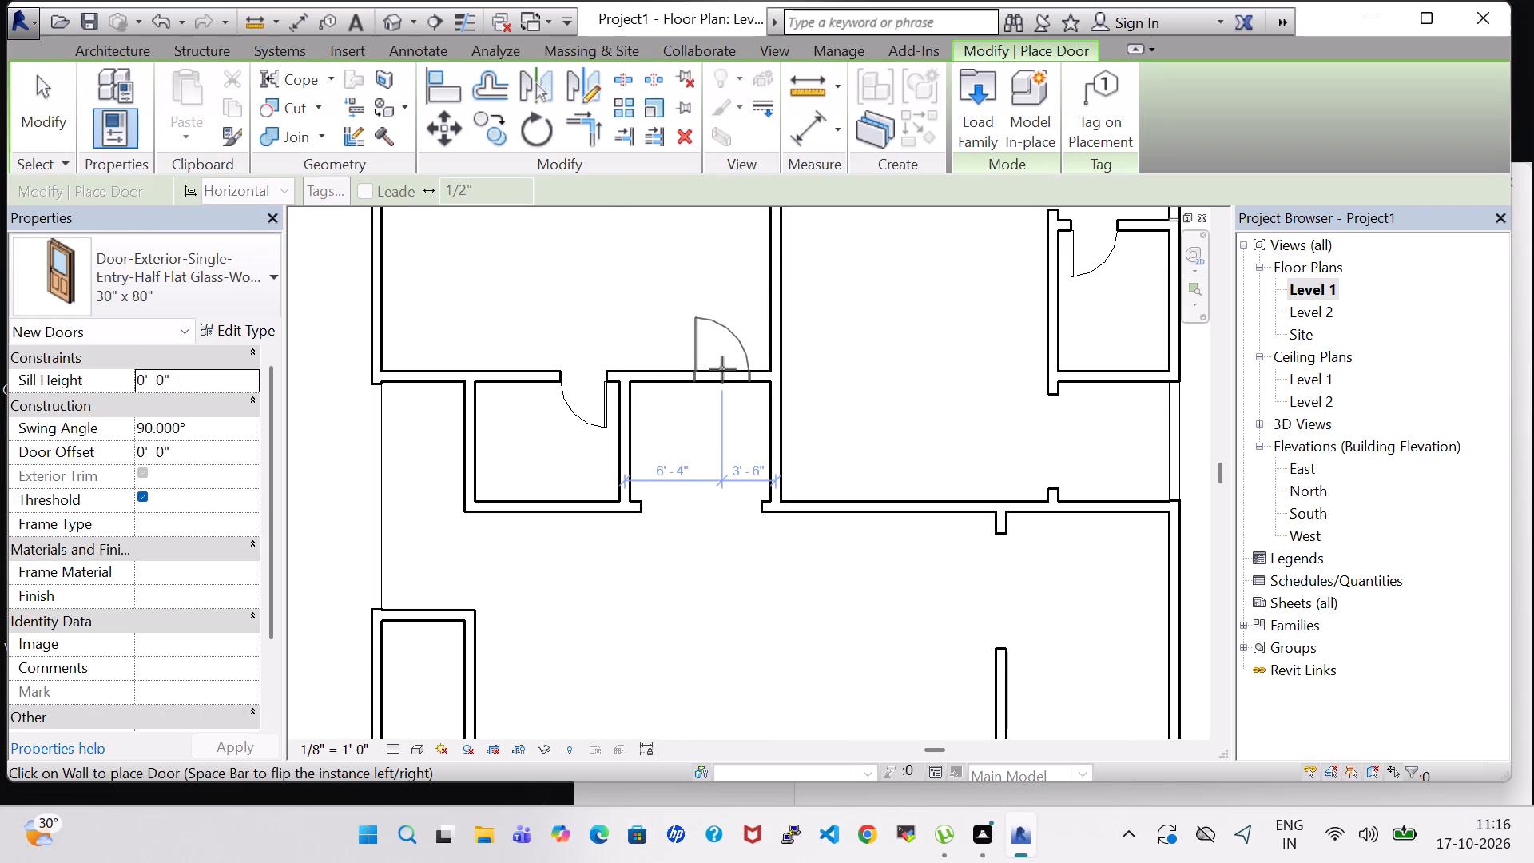
key(space)
click(734, 368)
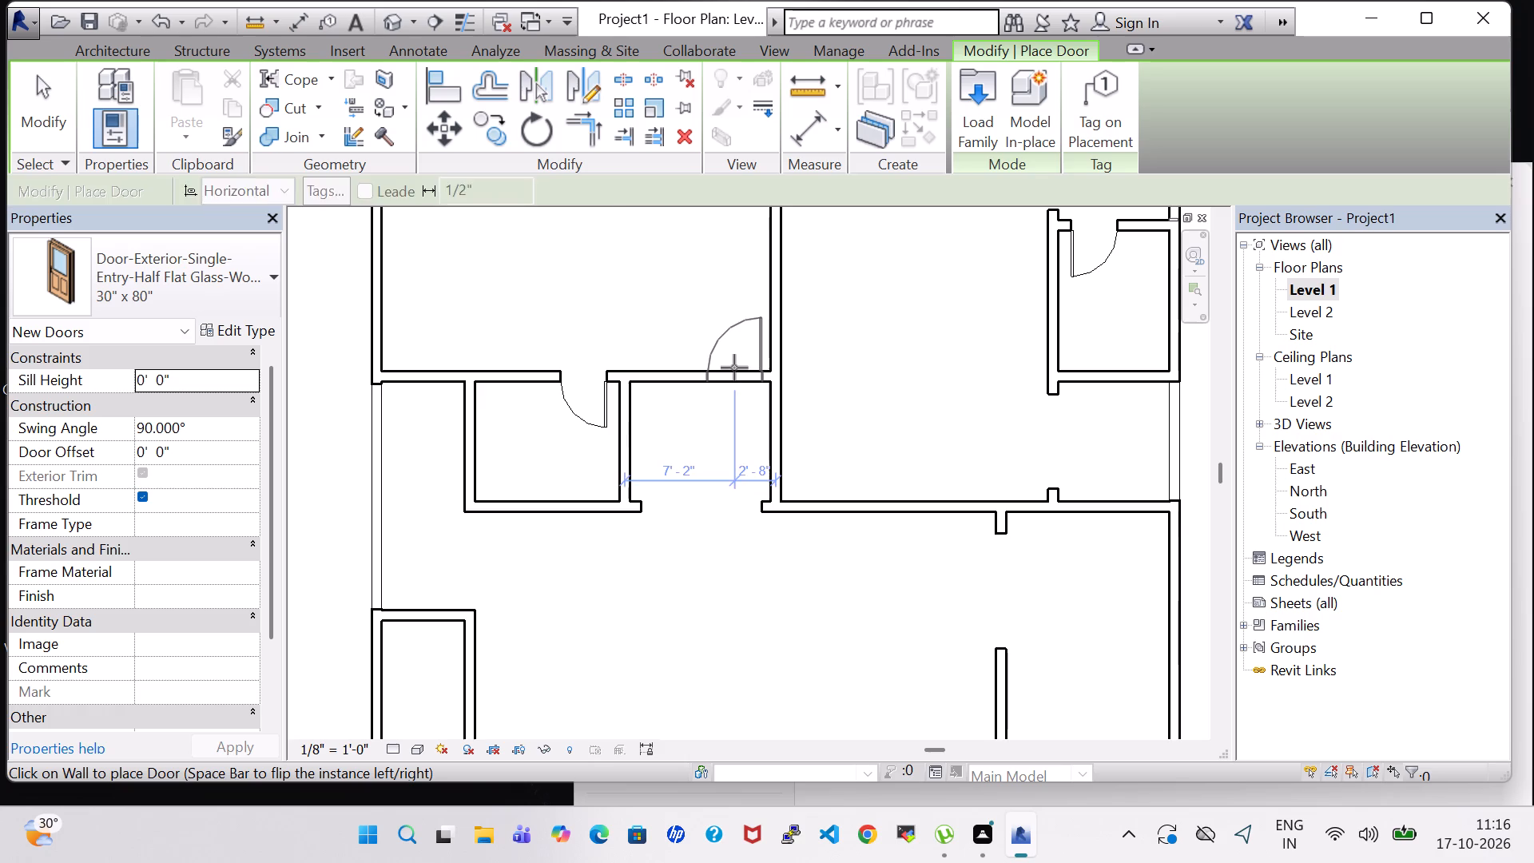
scroll(724, 451, down, 3)
key(Escape)
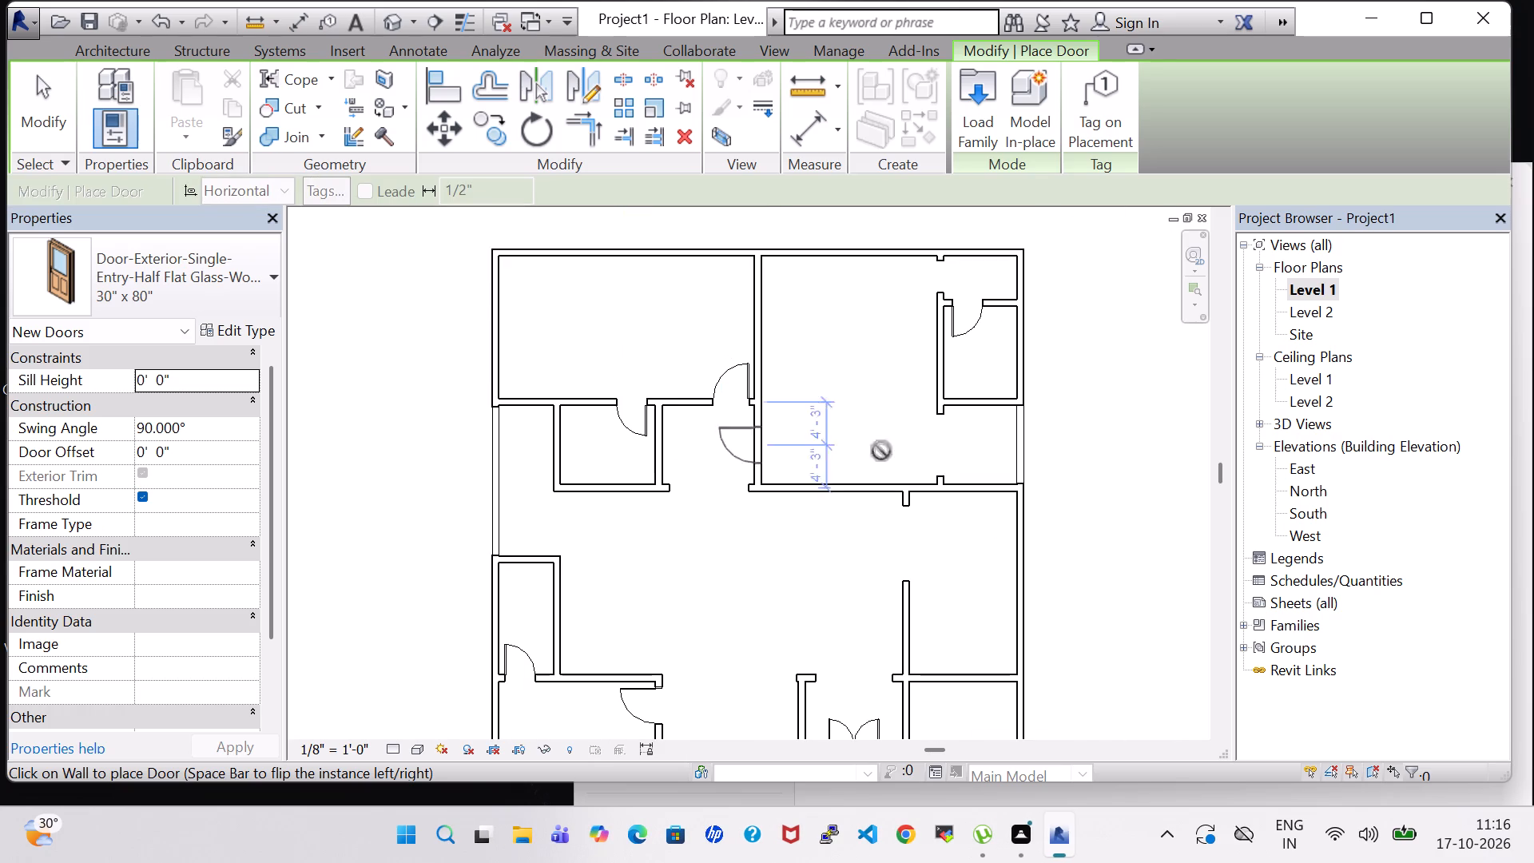
key(Escape)
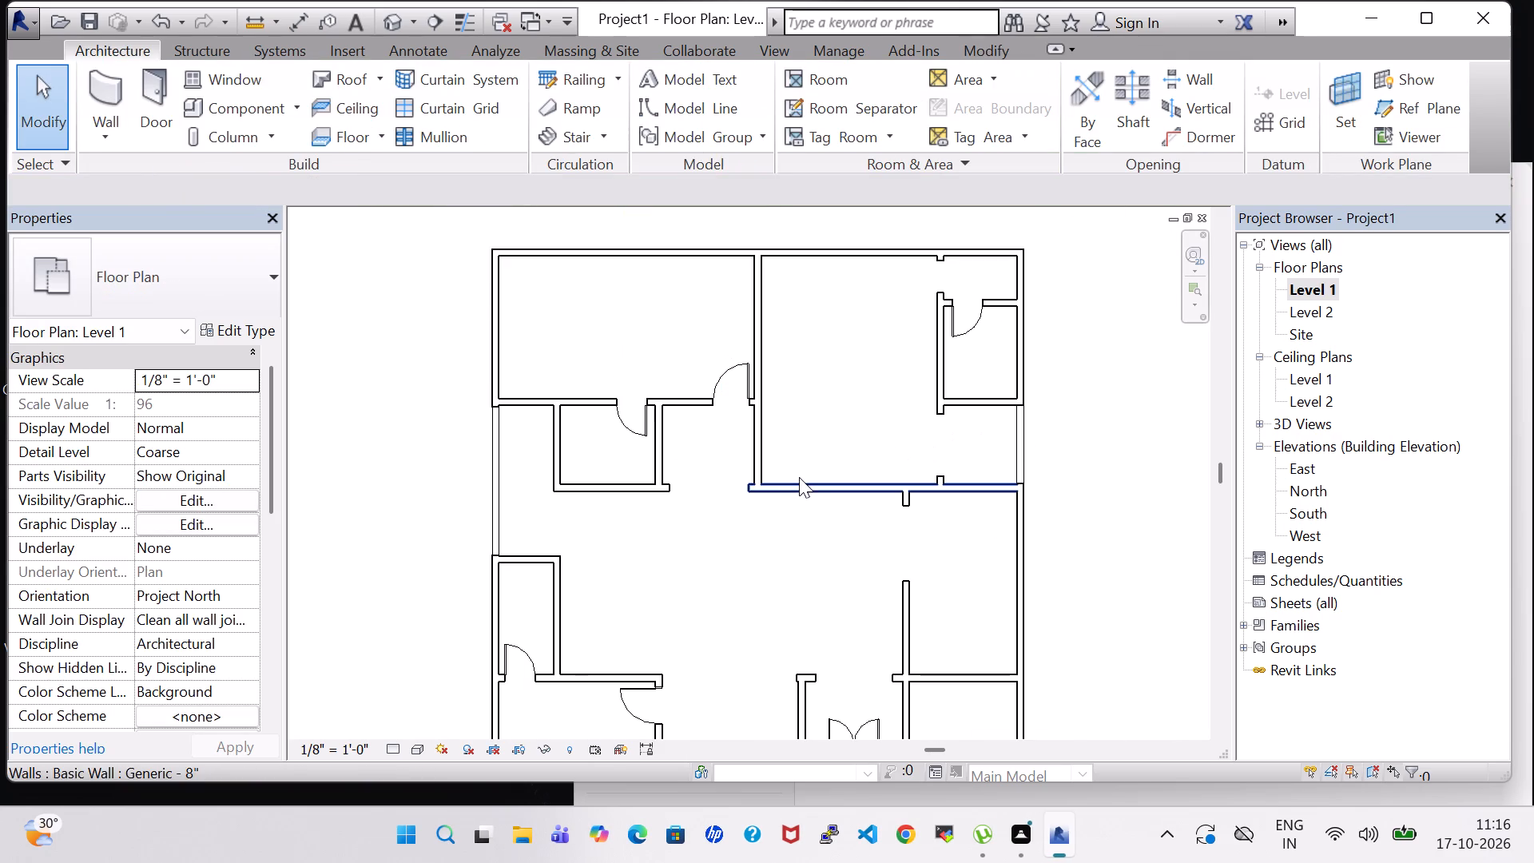
Place a single-entry door in the northeast room's south wall, hinged west, swinging into the room, about 3'-2" from its west wall.
click(148, 83)
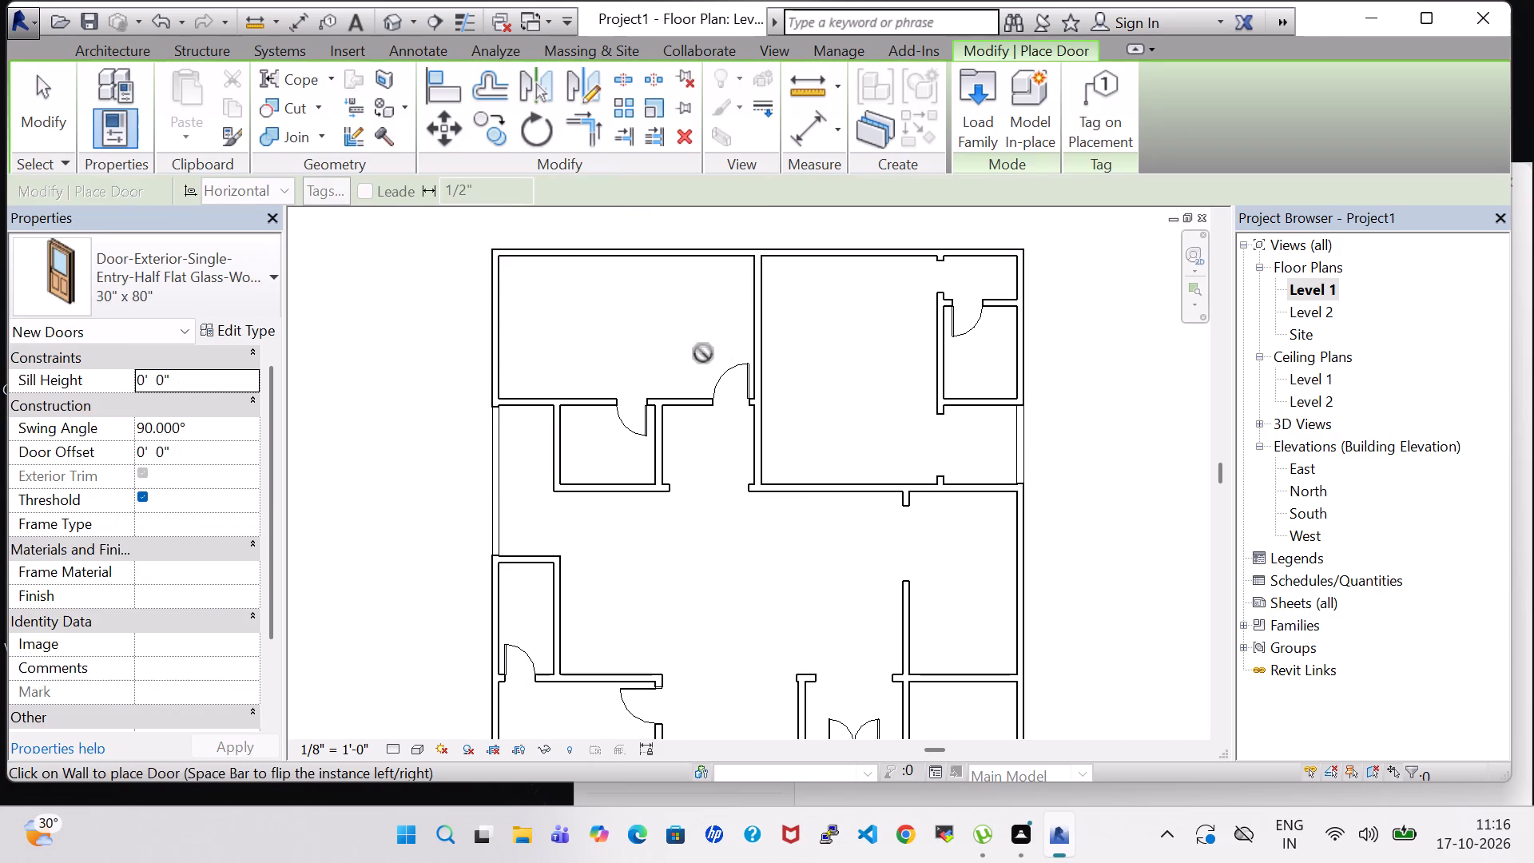
click(790, 476)
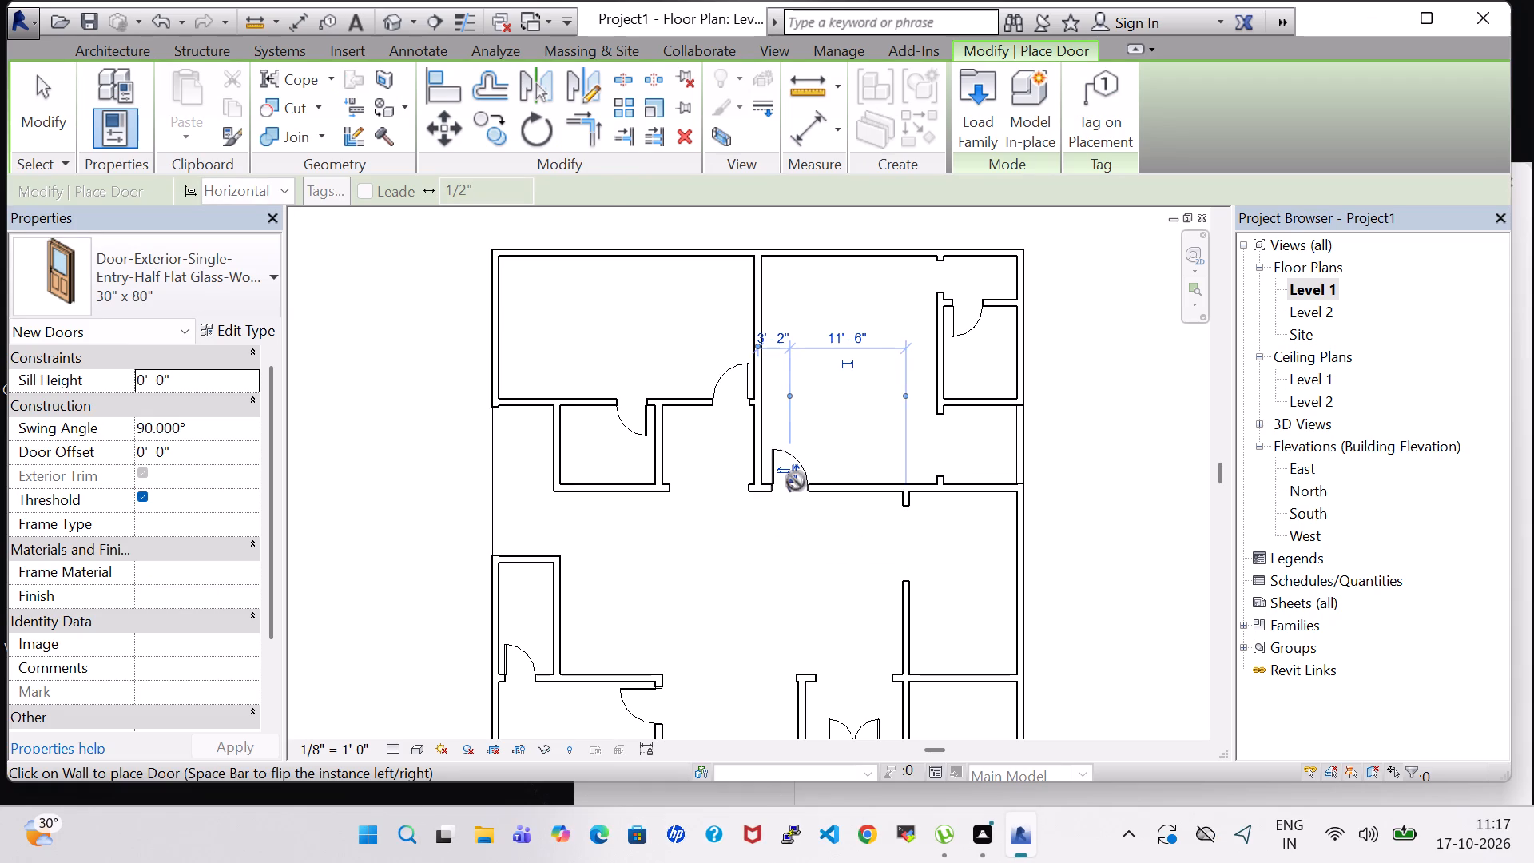
key(Escape)
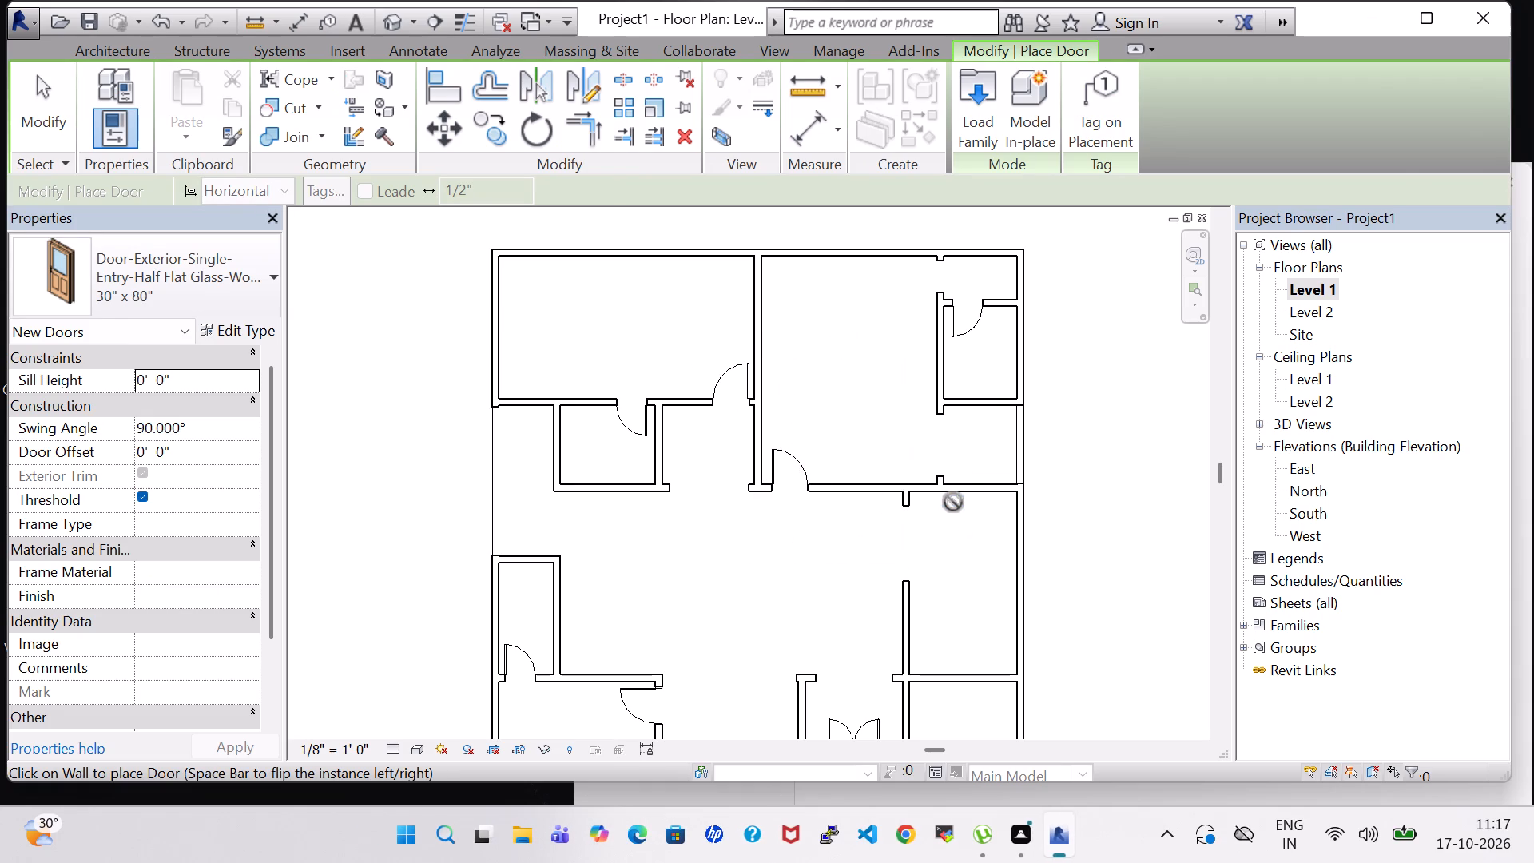
key(Escape)
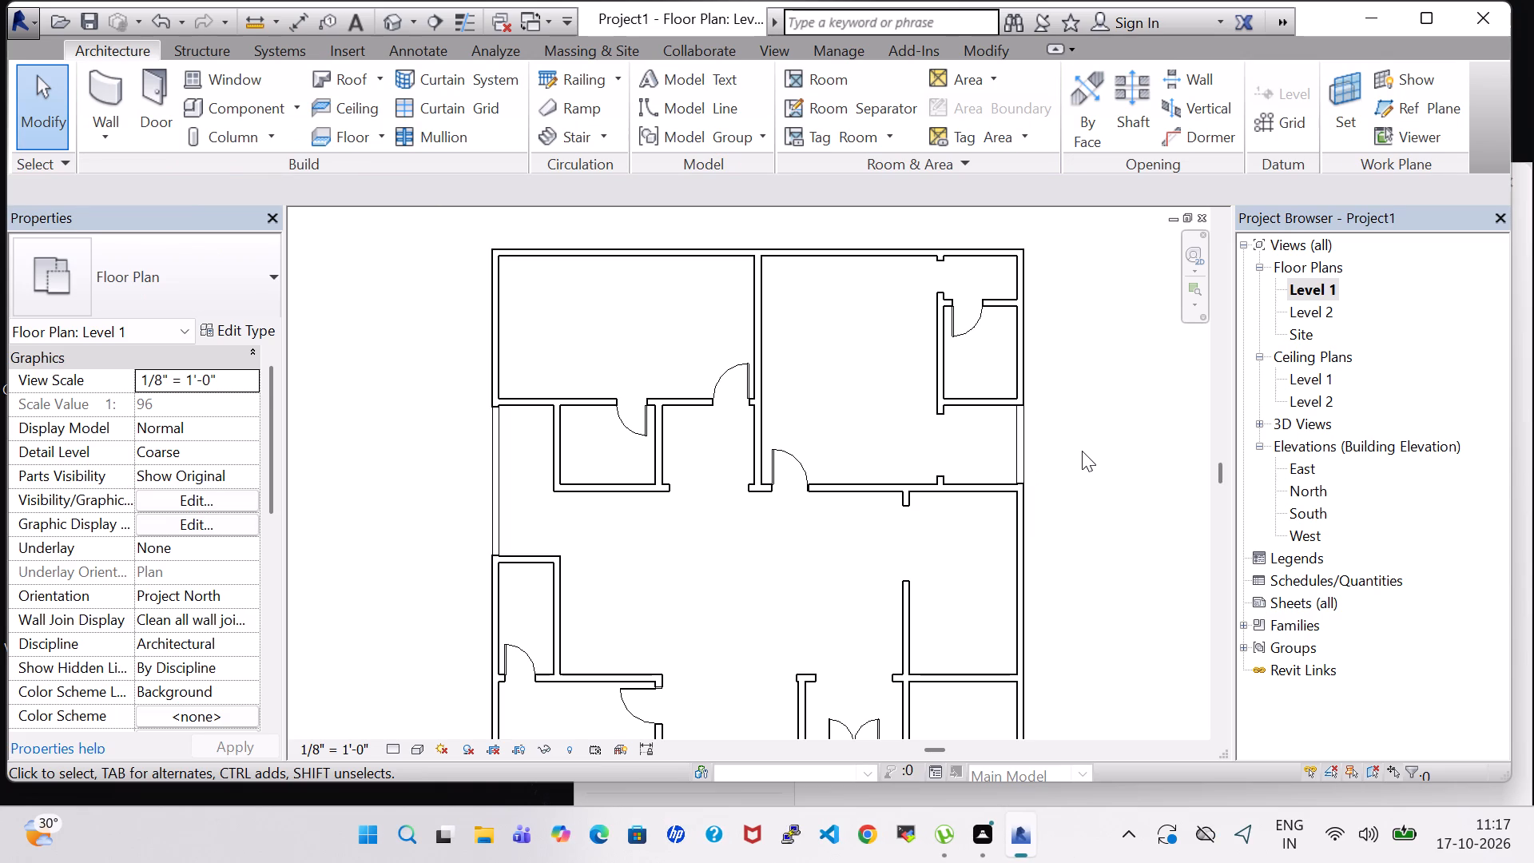
Draw a Generic - 8" wall, 10' high and about 6'-2" long, closing the gap in the northeast room's east partition.
scroll(1082, 451, up, 1)
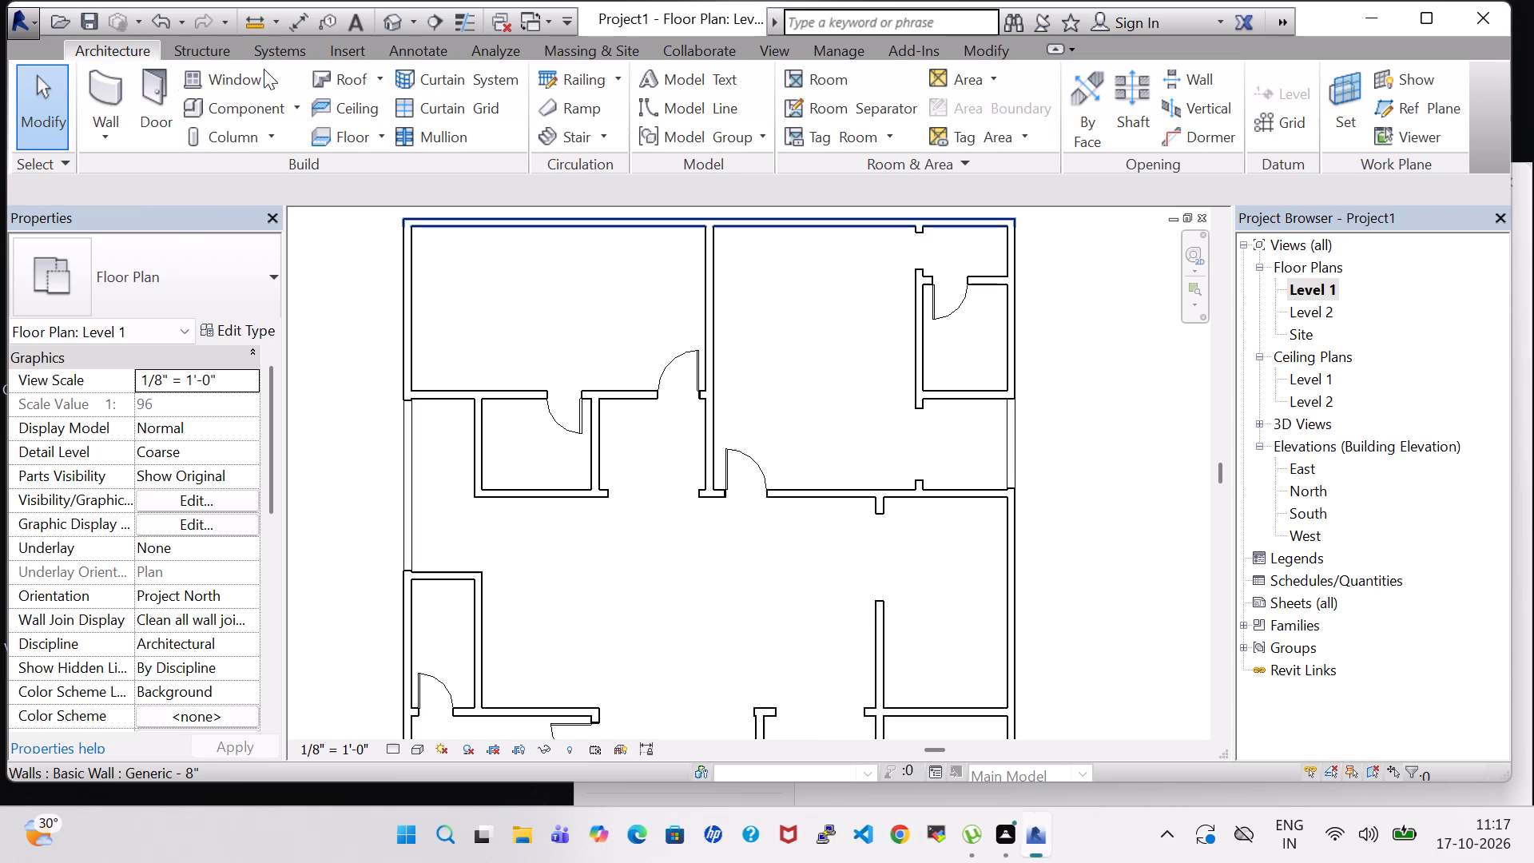
click(104, 78)
scroll(934, 467, up, 3)
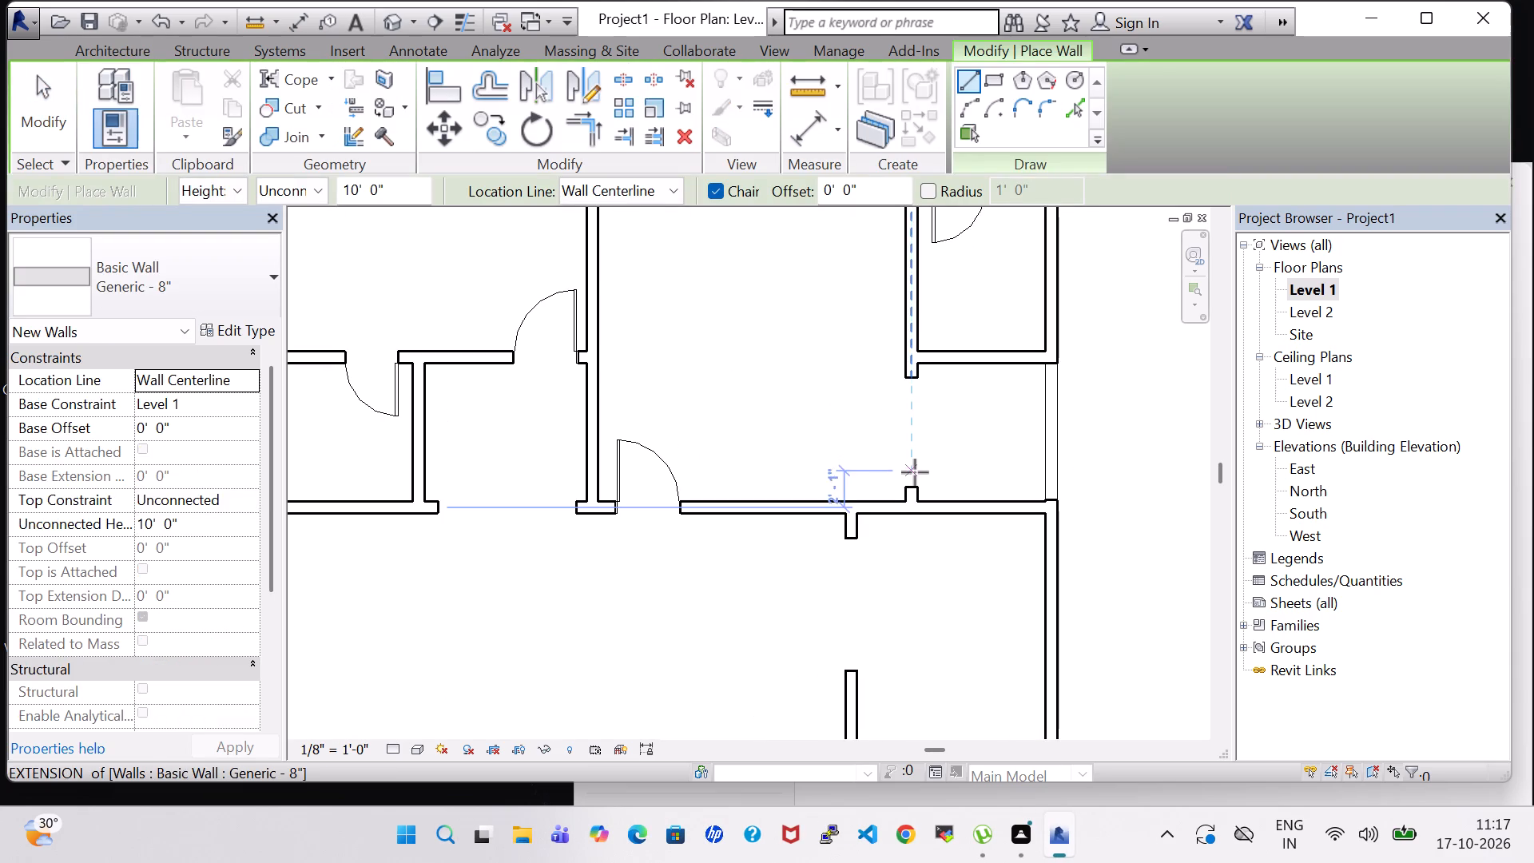
click(912, 486)
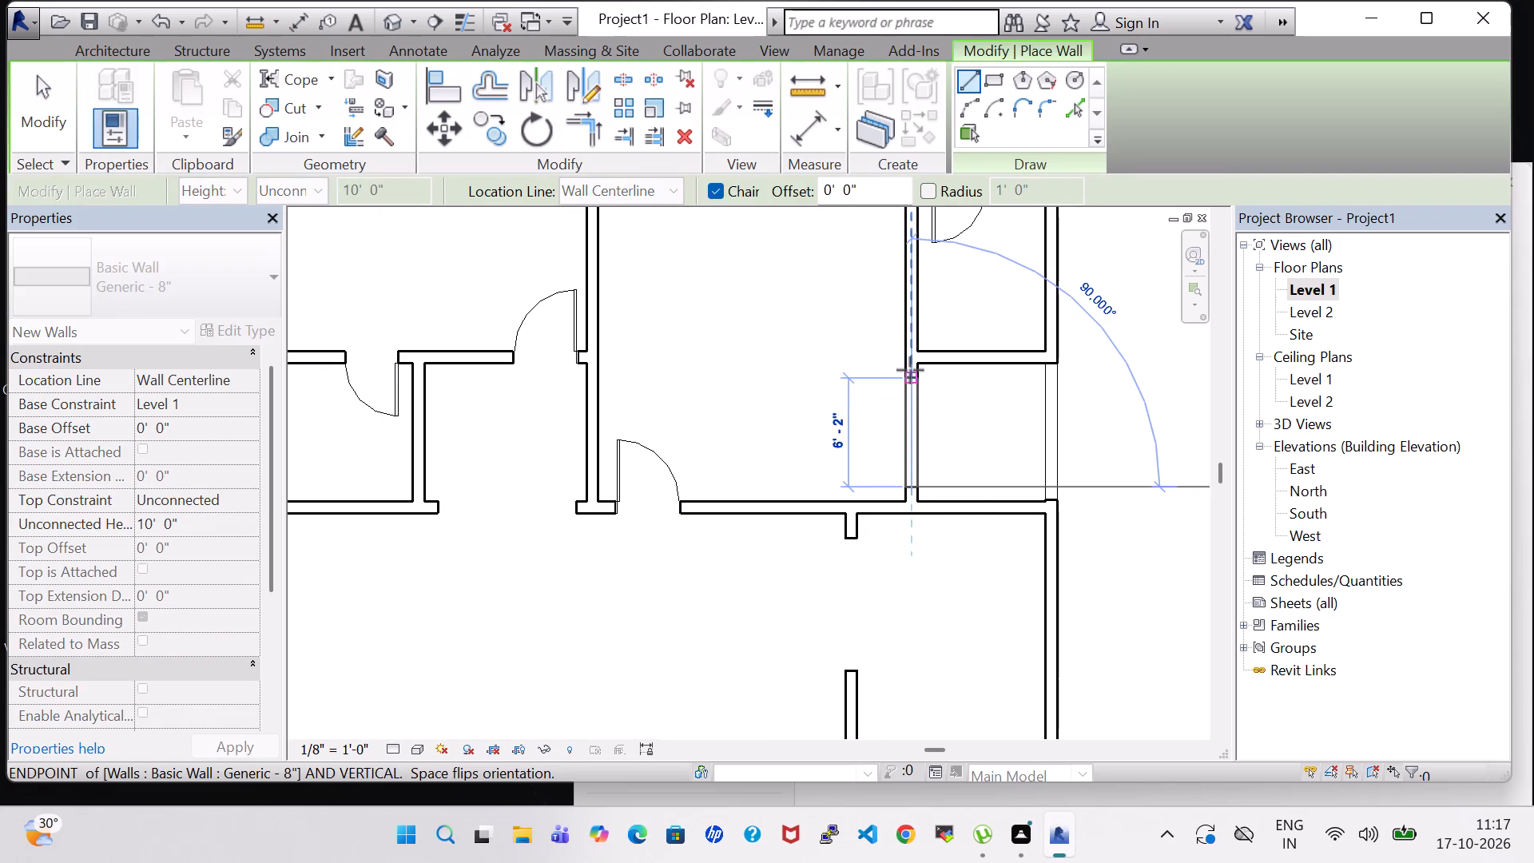
click(910, 370)
key(Escape)
scroll(793, 450, down, 2)
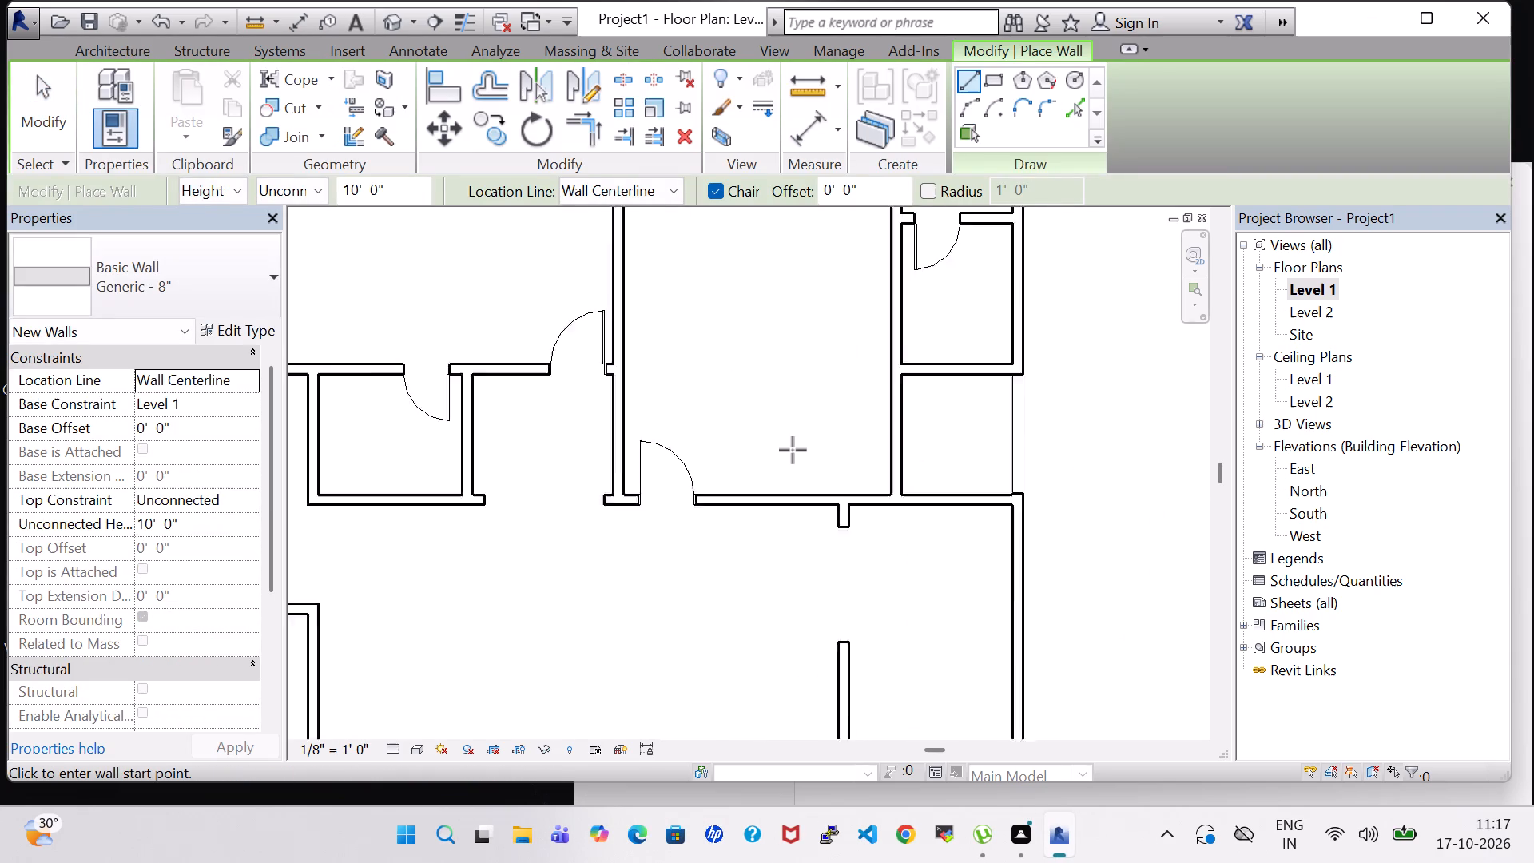
Open the default 3D view to inspect the house's walls and doors.
scroll(793, 450, down, 1)
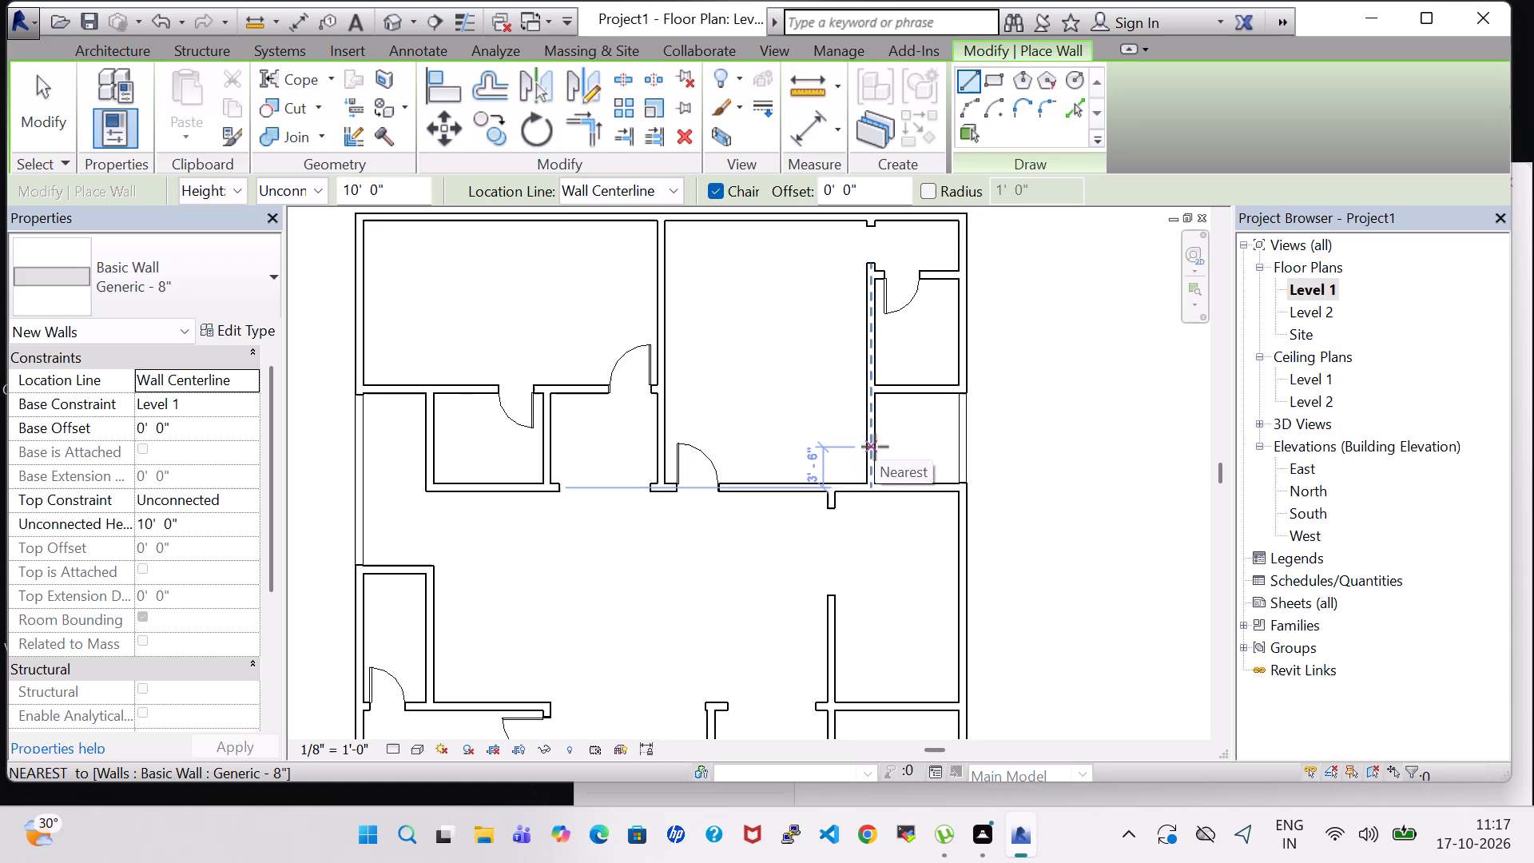
scroll(894, 463, down, 1)
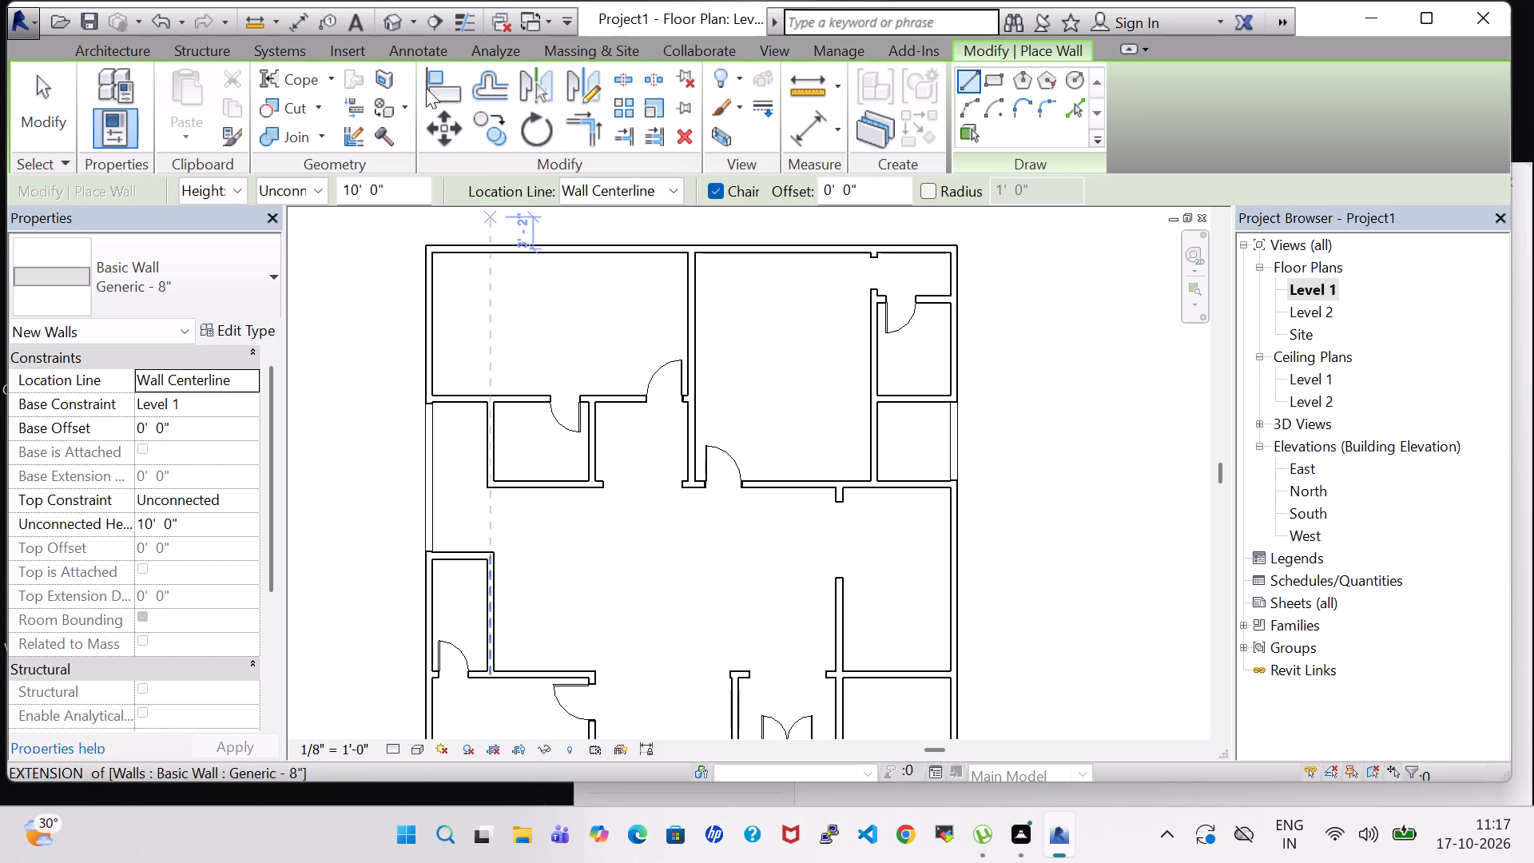
click(399, 24)
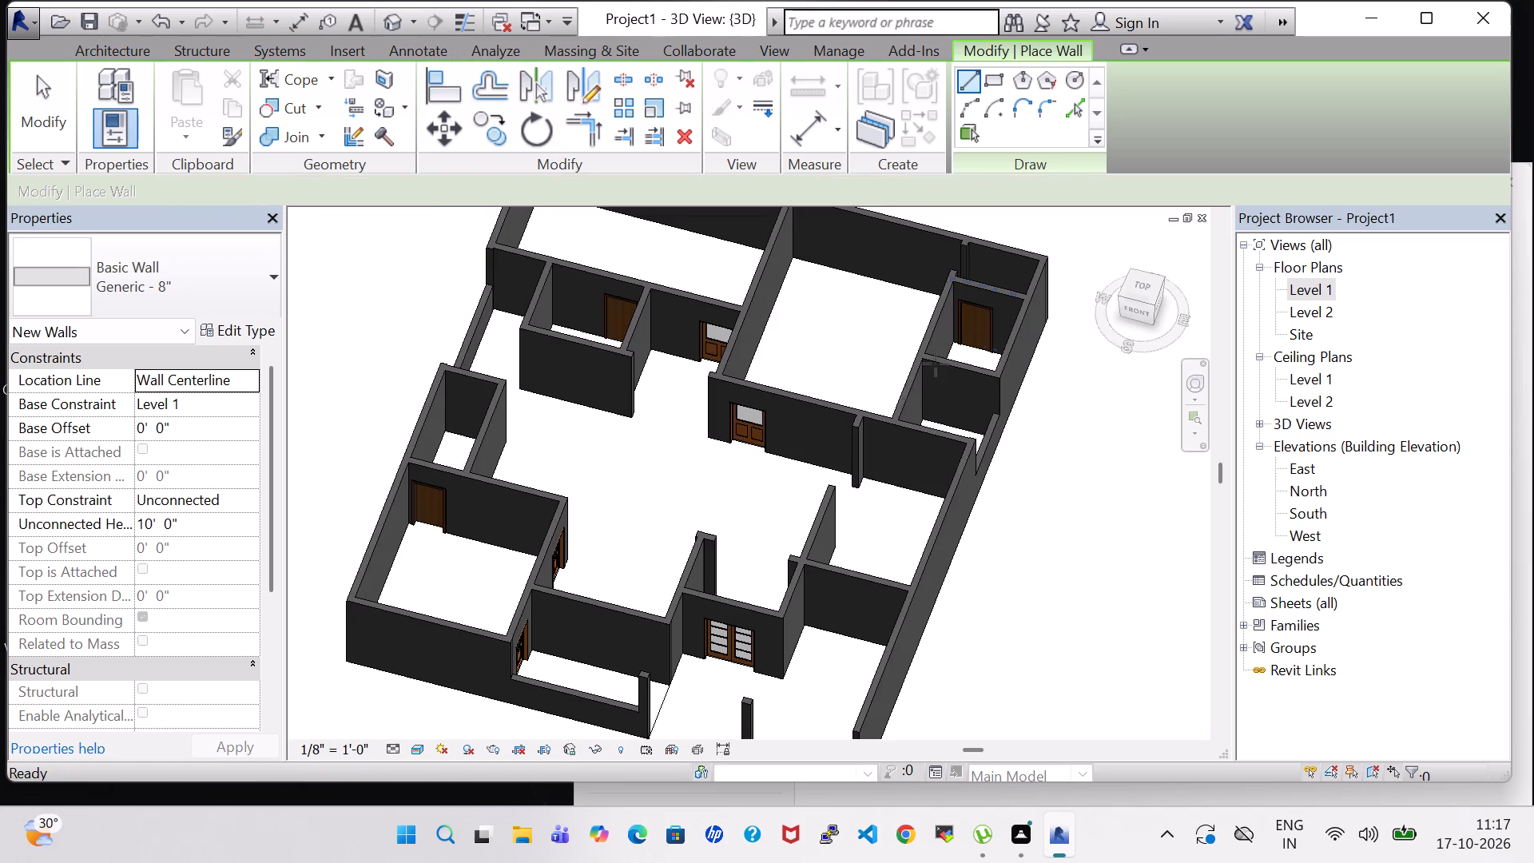
Examine the house's walls, rooms and doors in 3D from the front, above and at an angle.
shift+middle_drag(1001, 567, 1001, 551)
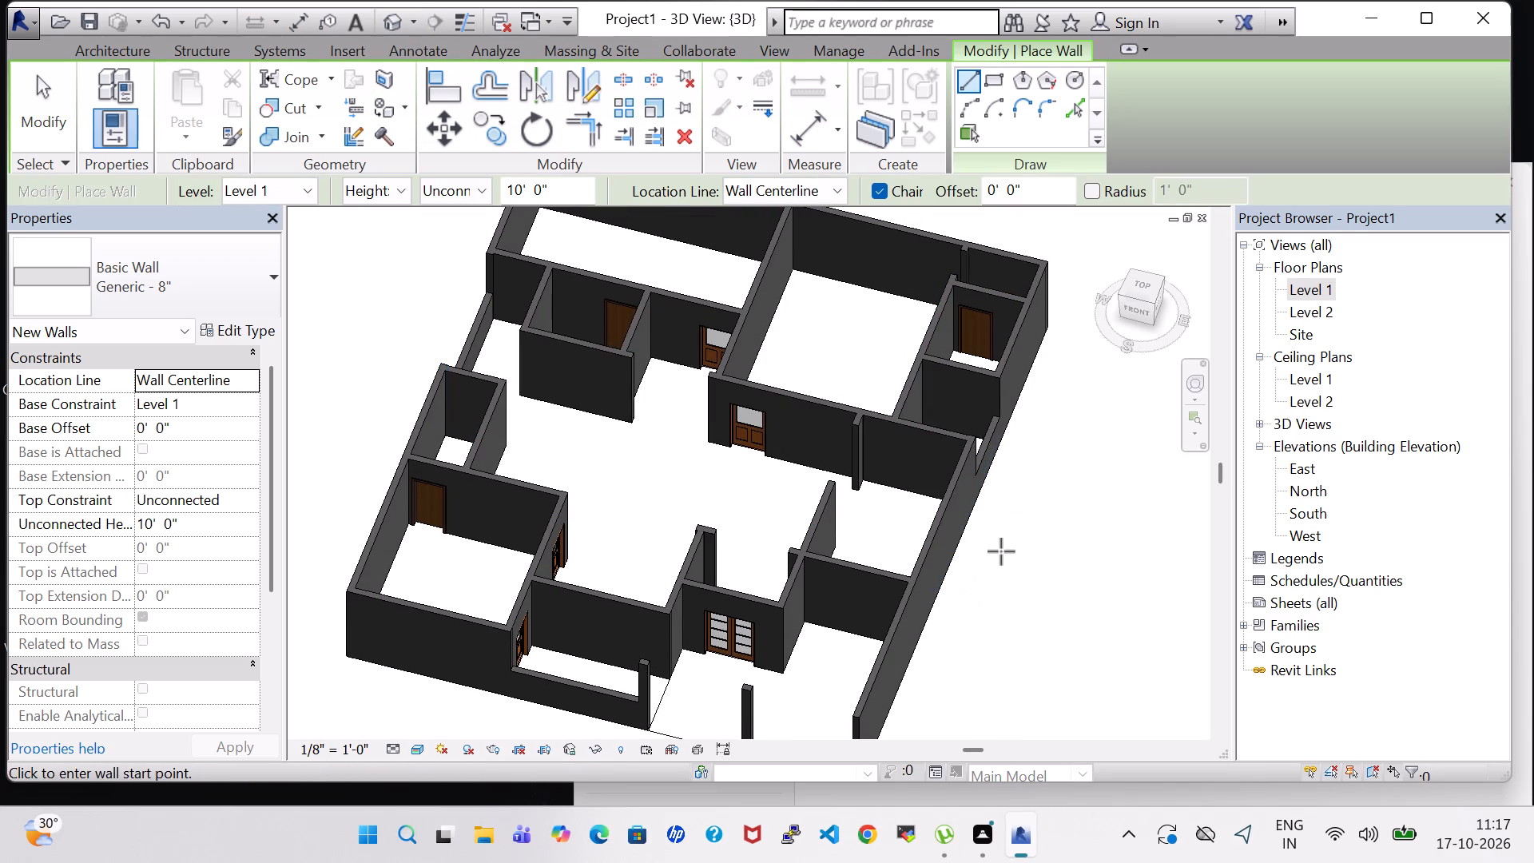
shift+middle_drag(1005, 606, 1034, 578)
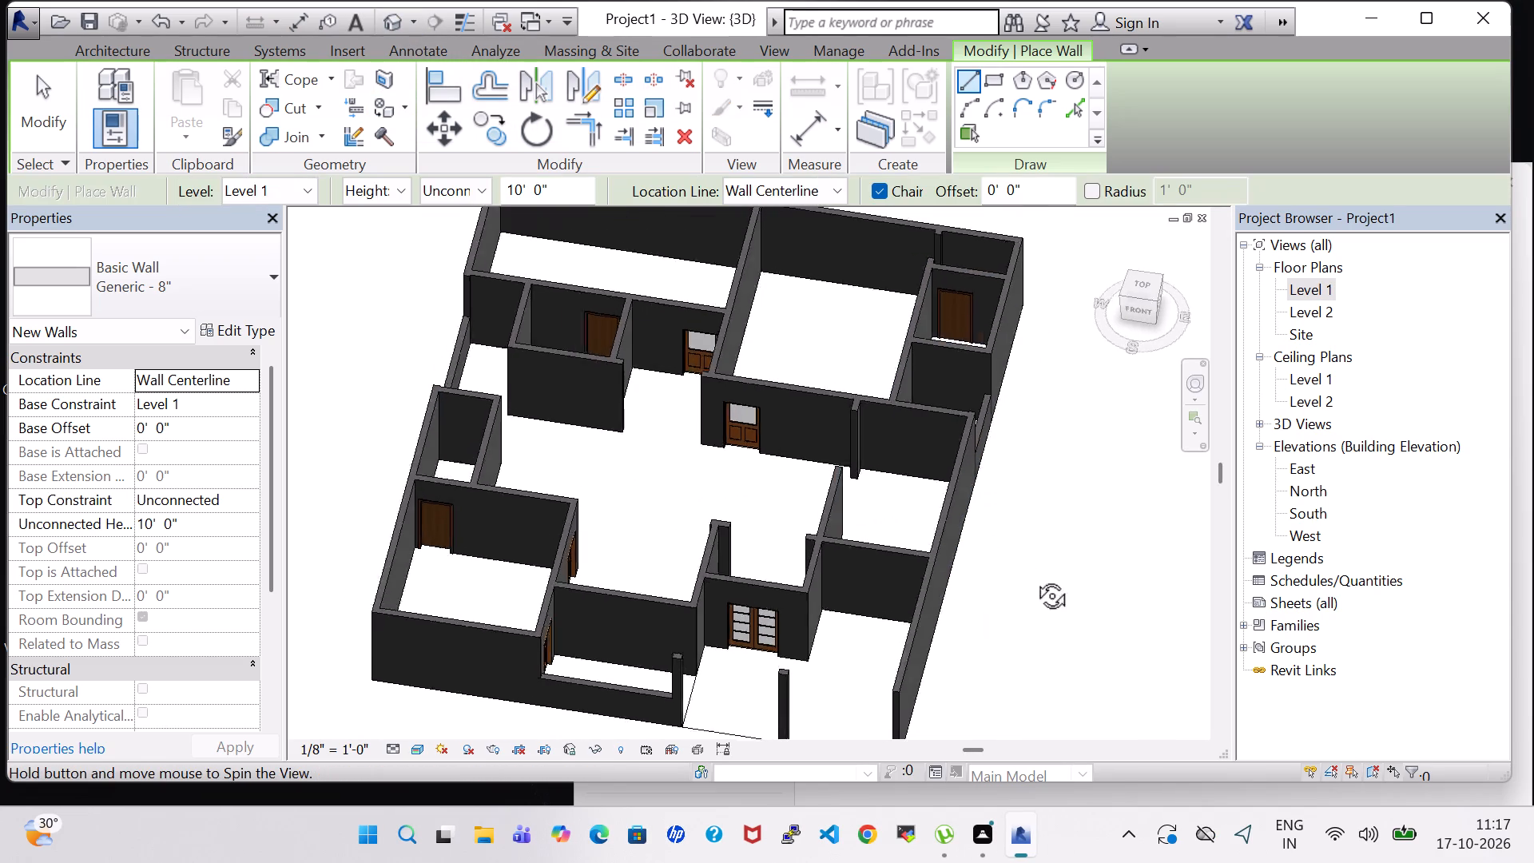
shift+middle_drag(1034, 578, 1054, 545)
scroll(1038, 494, up, 1)
shift+middle_drag(1038, 494, 1020, 496)
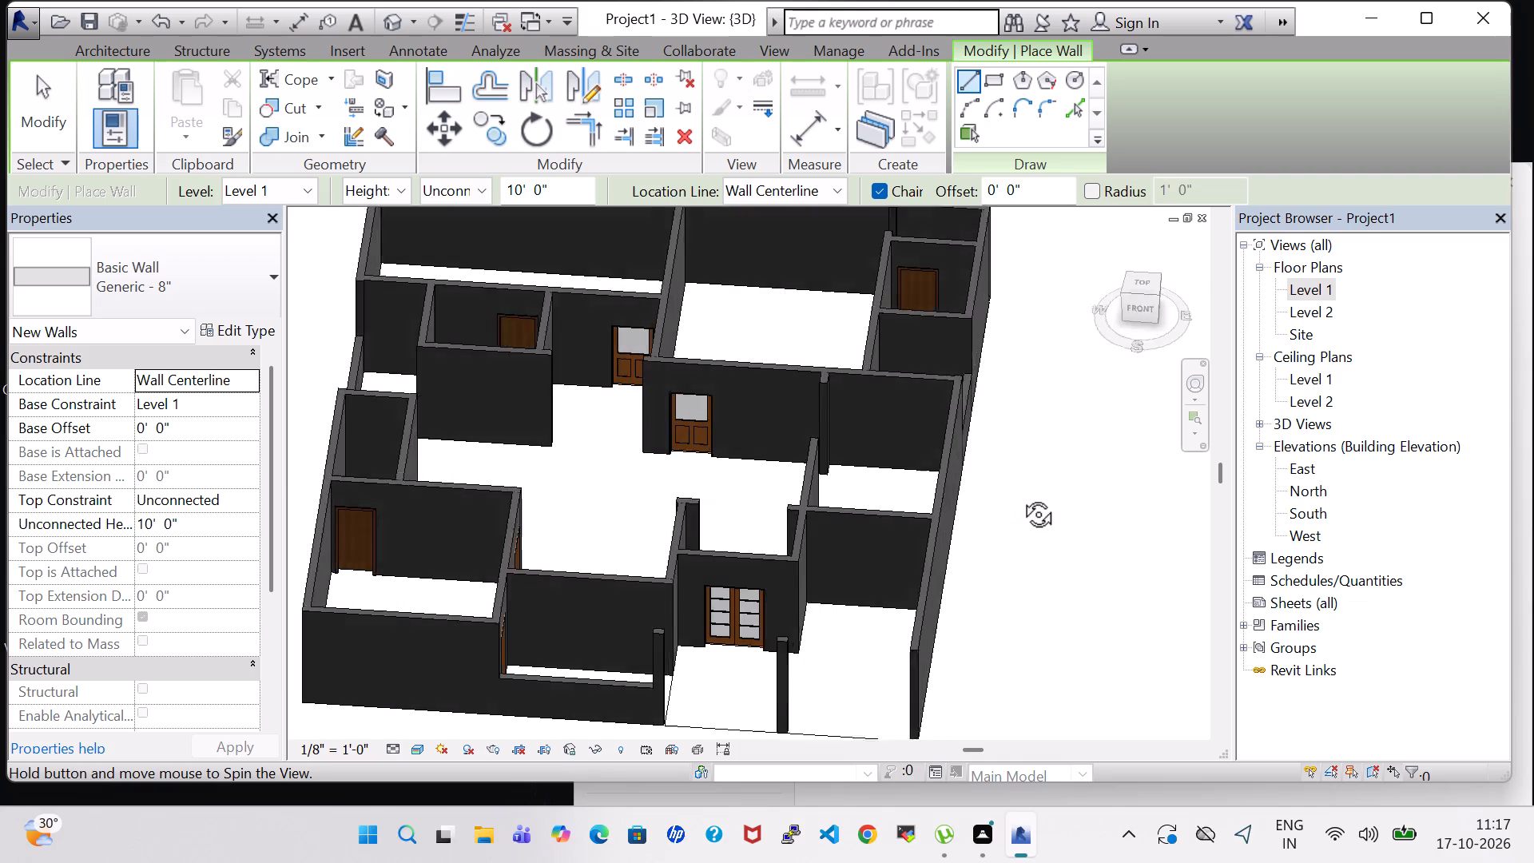
shift+middle_drag(1020, 496, 992, 539)
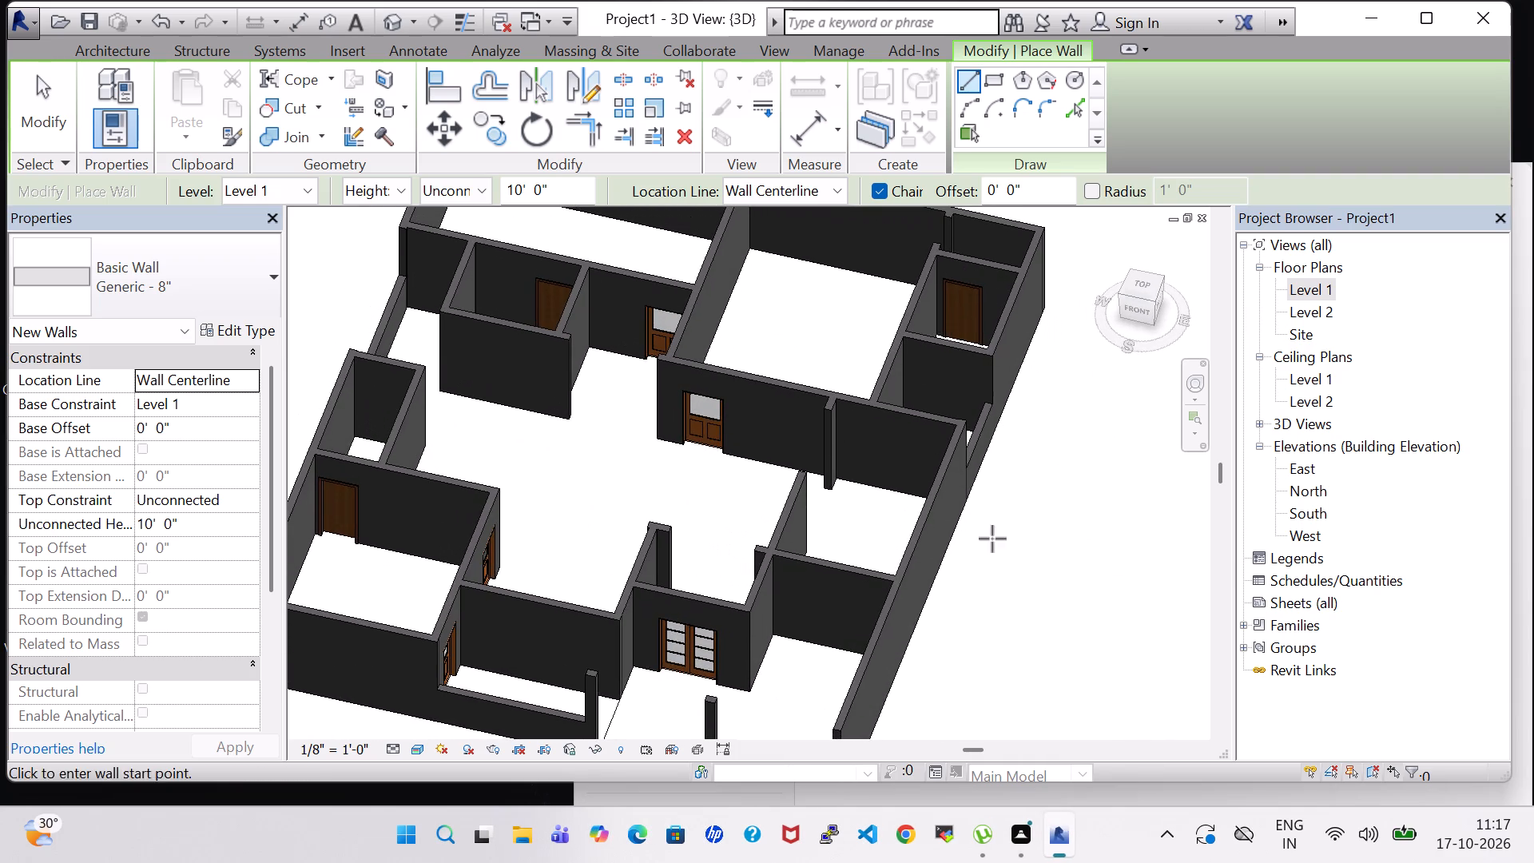
shift+middle_drag(992, 568, 996, 530)
shift+middle_drag(982, 632, 1040, 585)
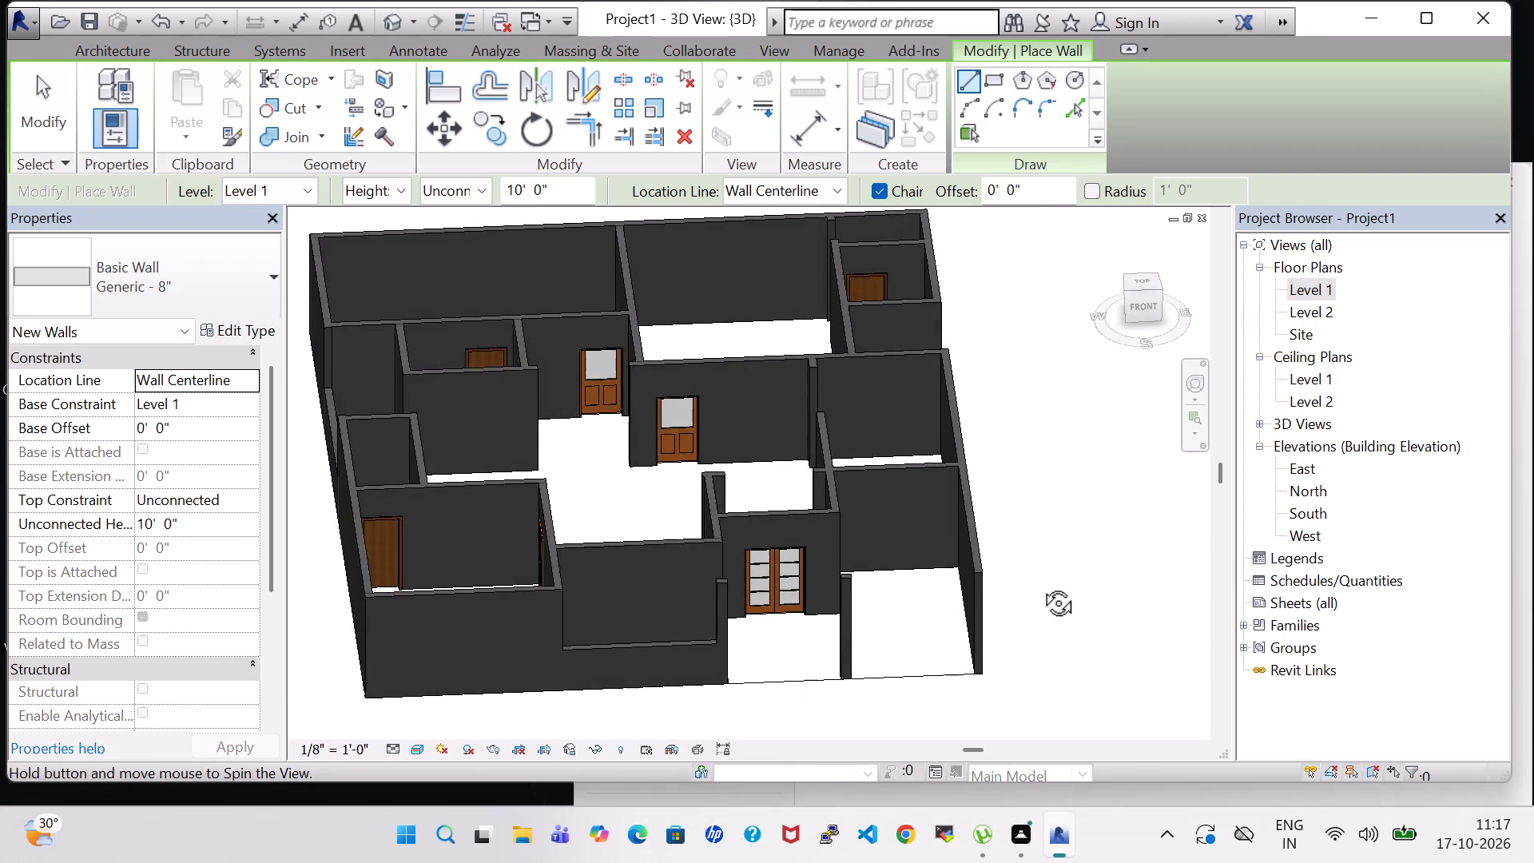
shift+middle_drag(1040, 585, 1027, 585)
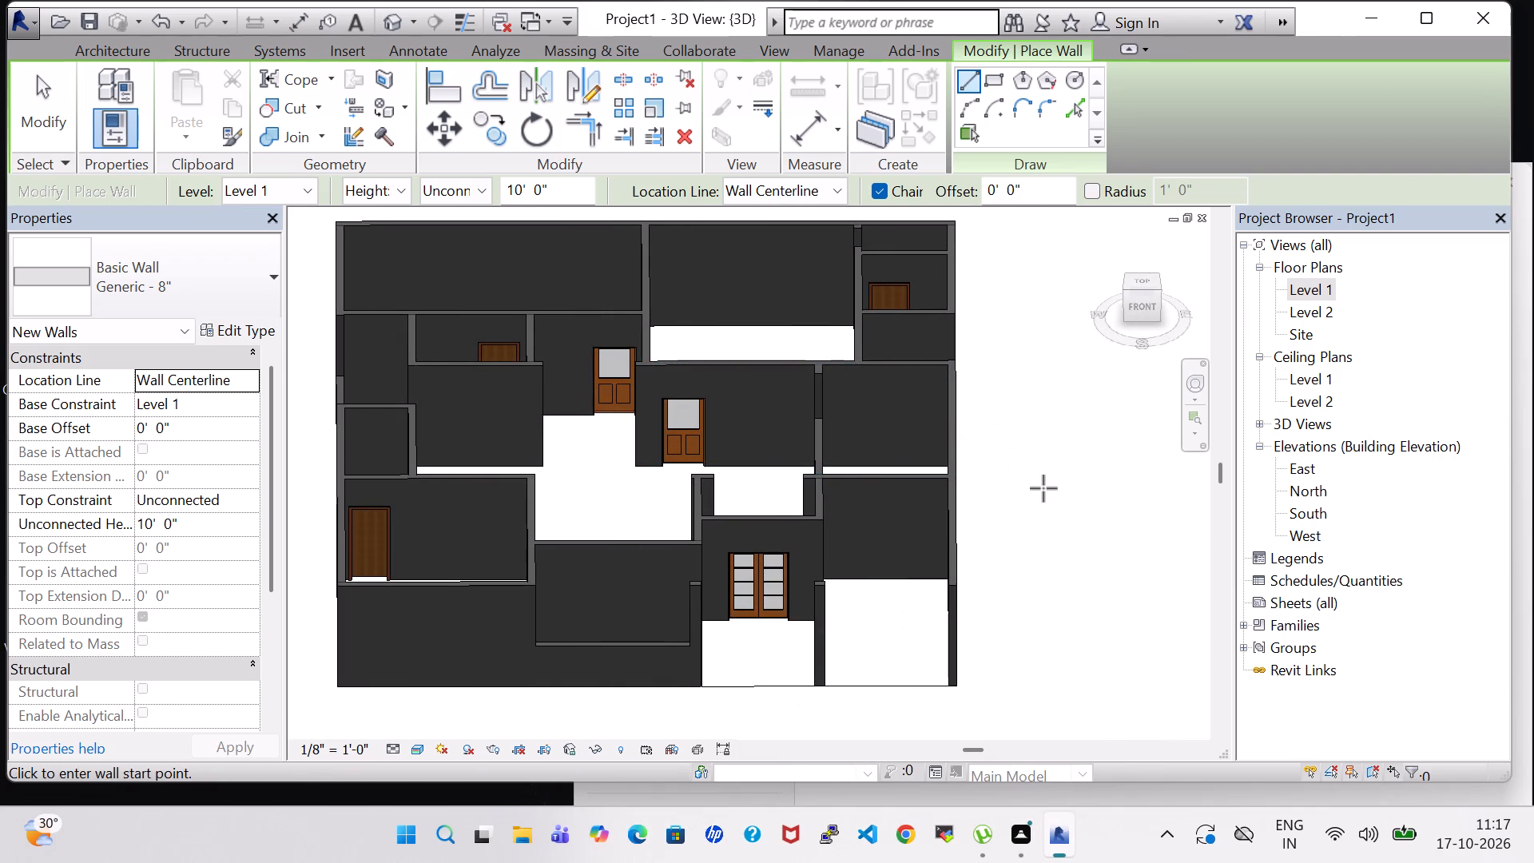
key(Escape)
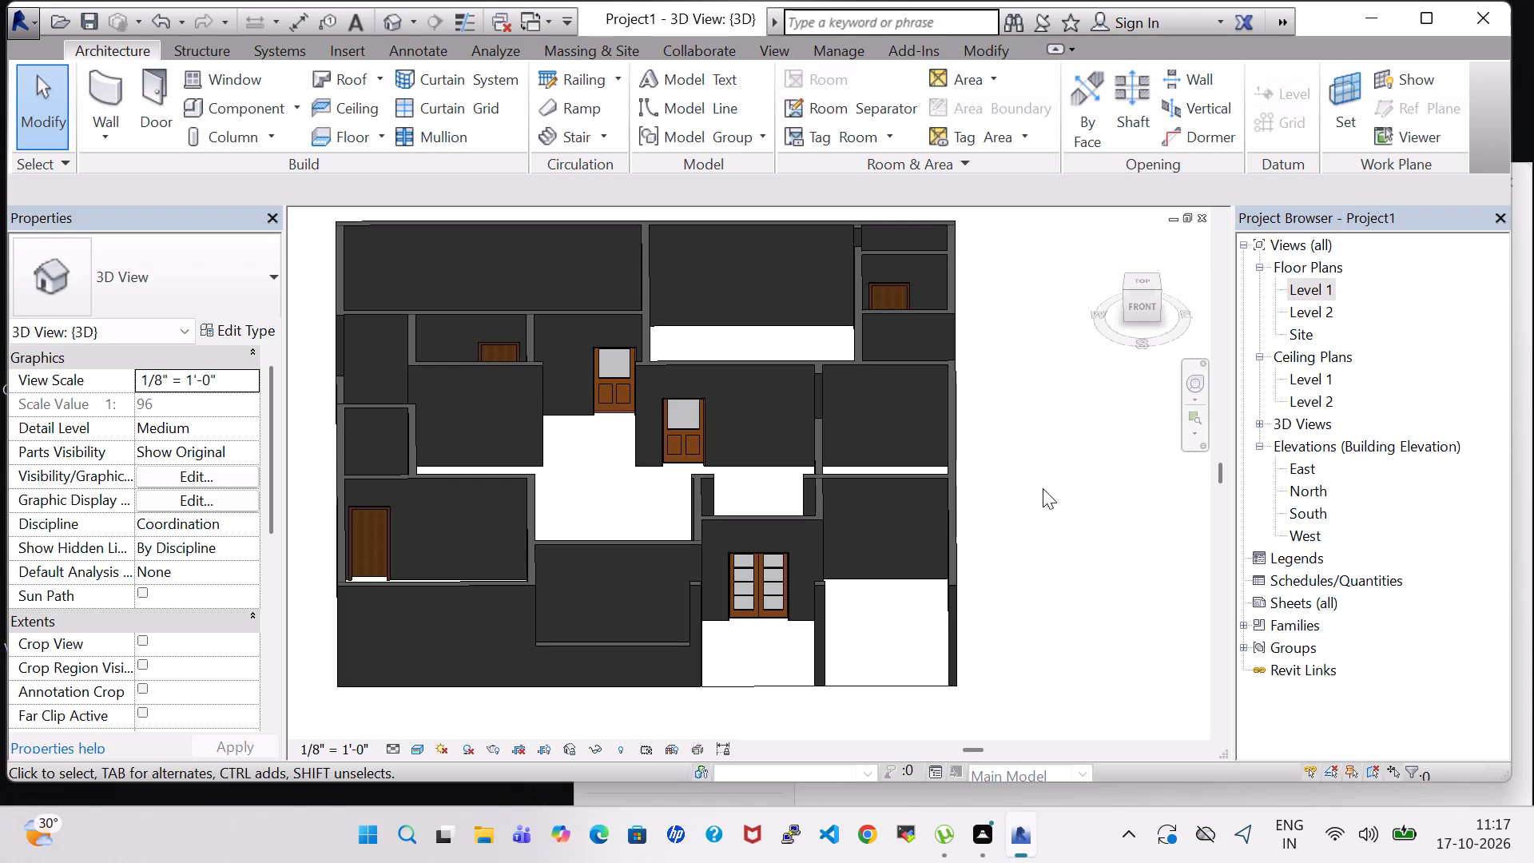
shift+middle_drag(1039, 484, 1039, 506)
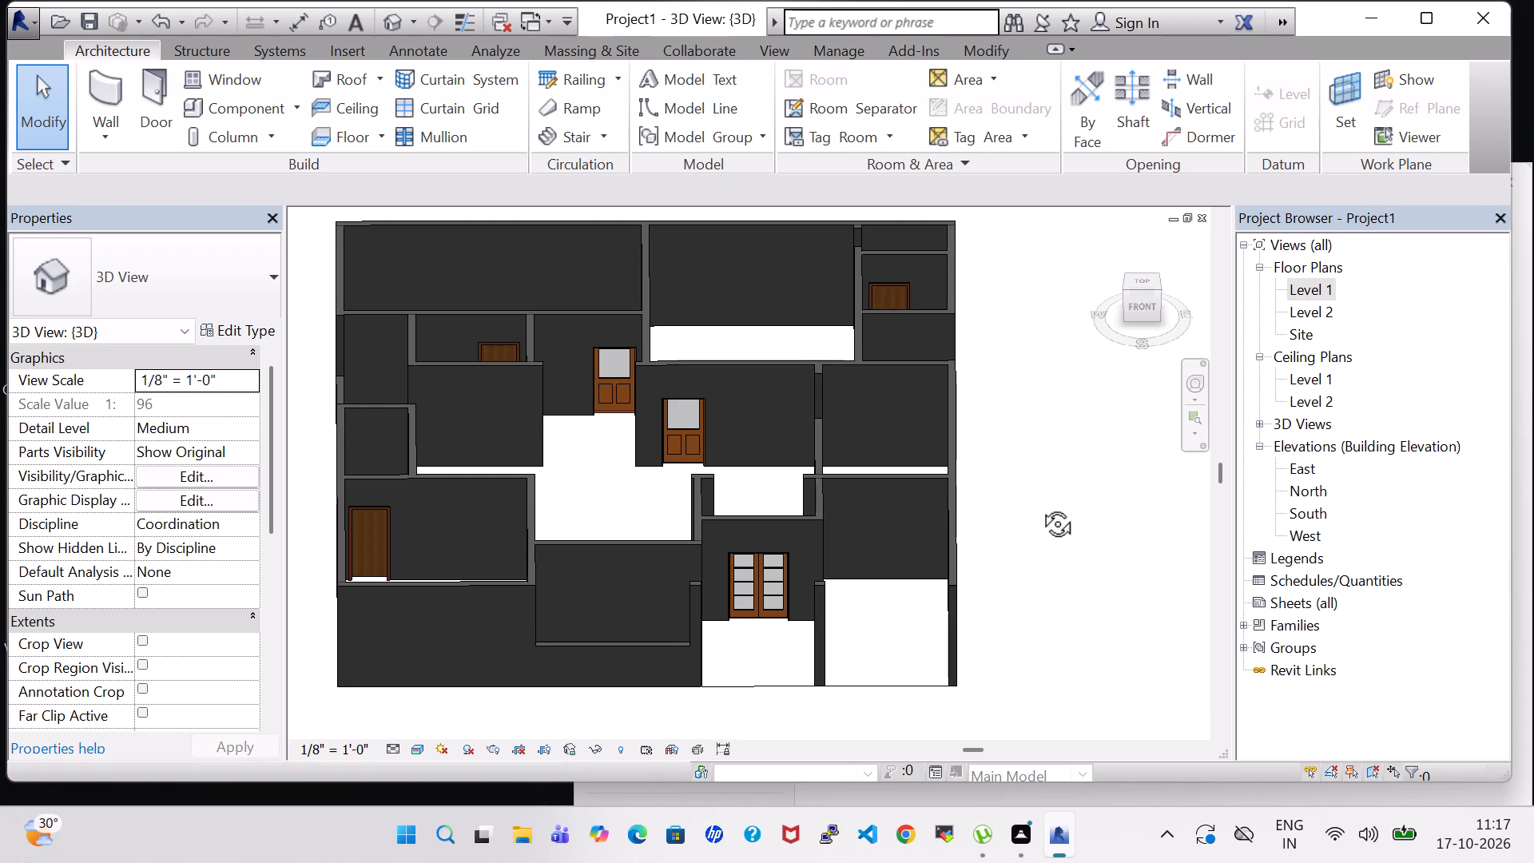
shift+middle_drag(1039, 506, 1039, 535)
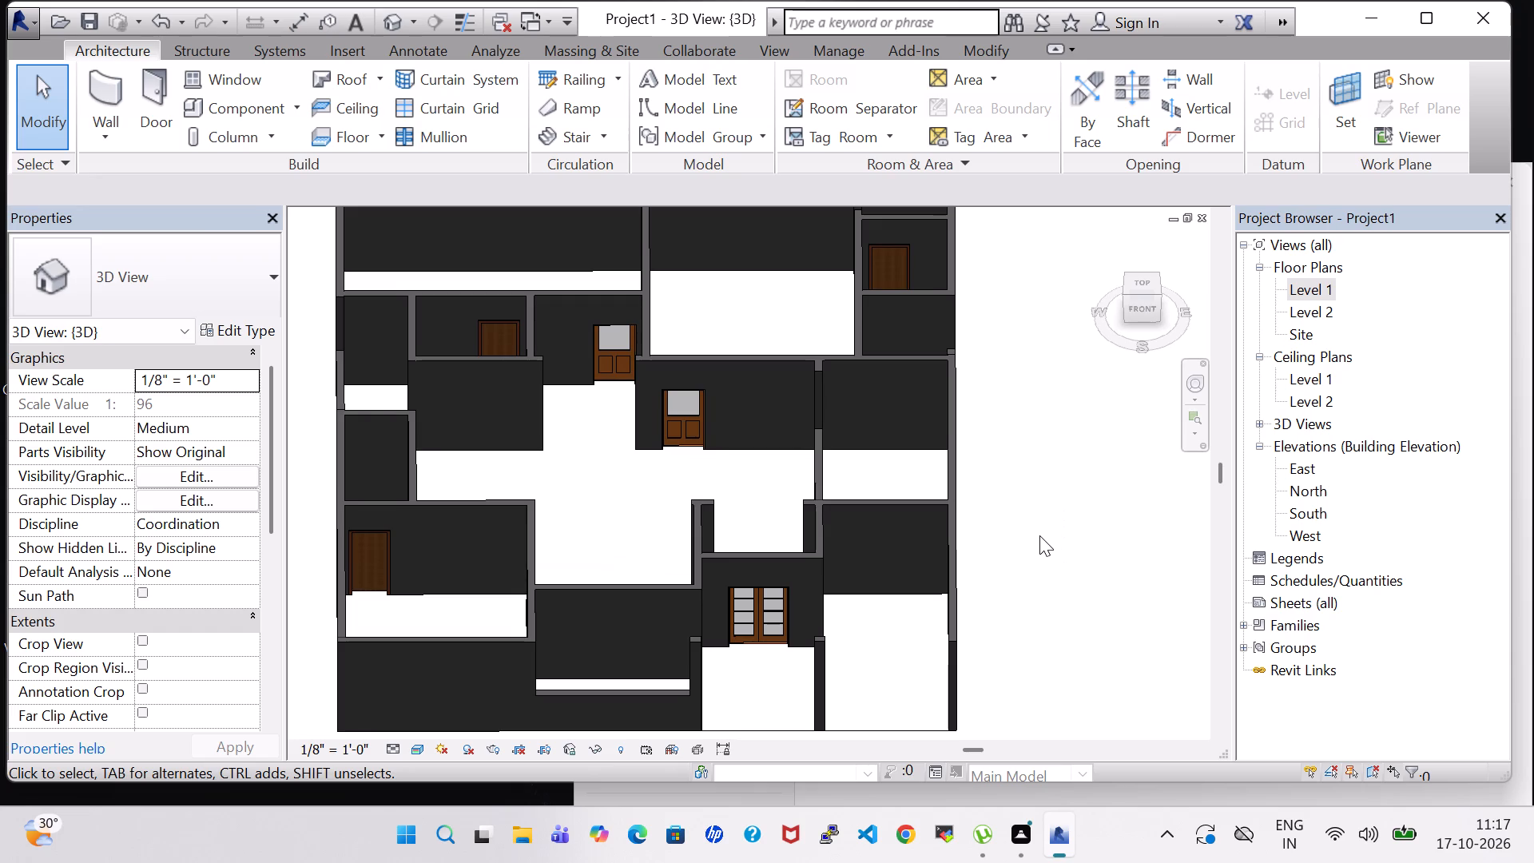
middle_drag(1035, 527, 1036, 600)
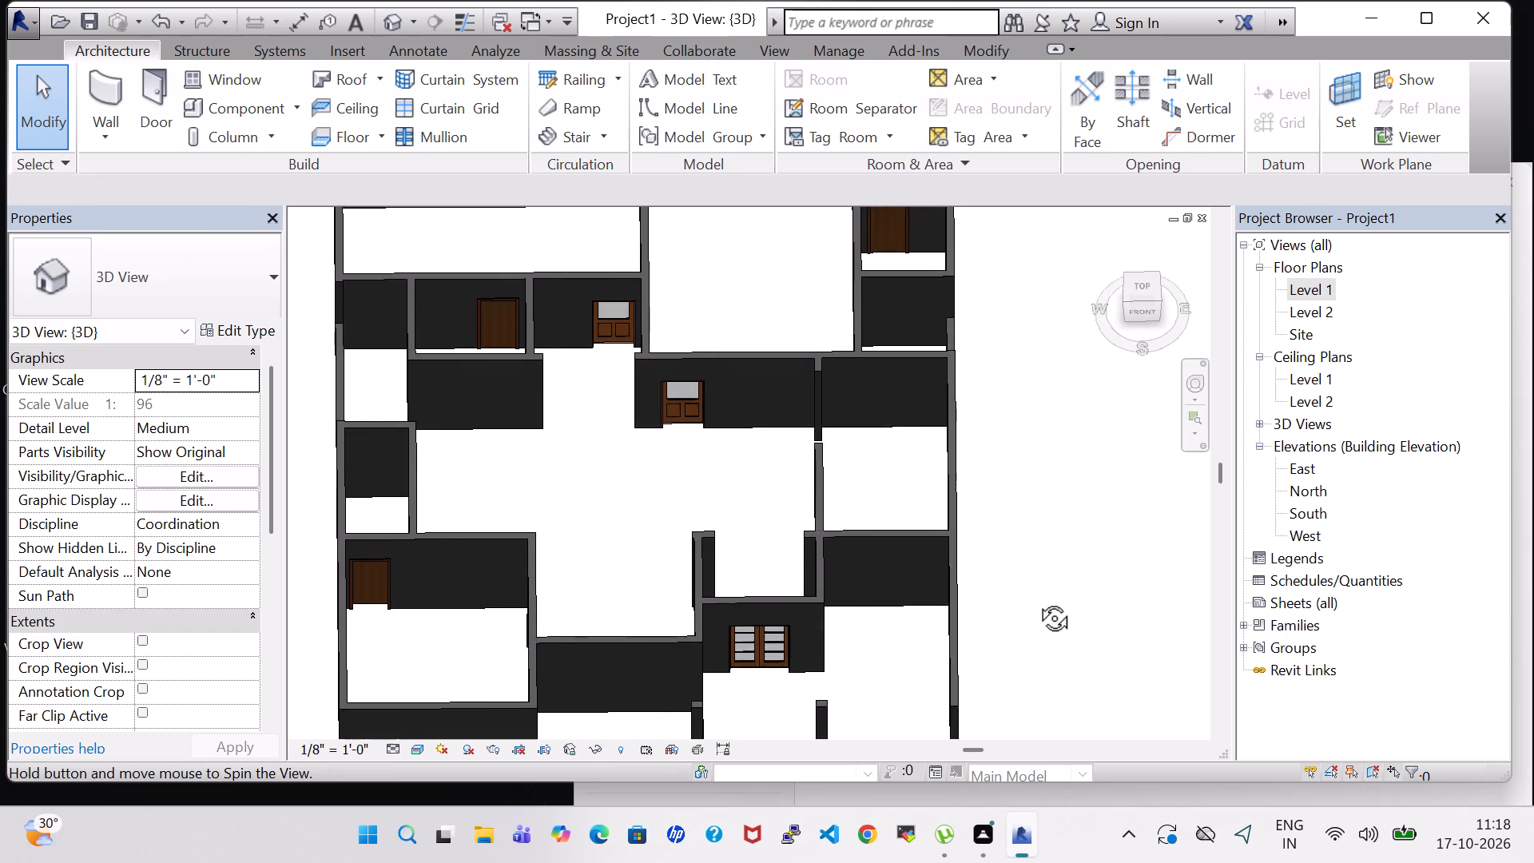
middle_drag(1036, 600, 1036, 617)
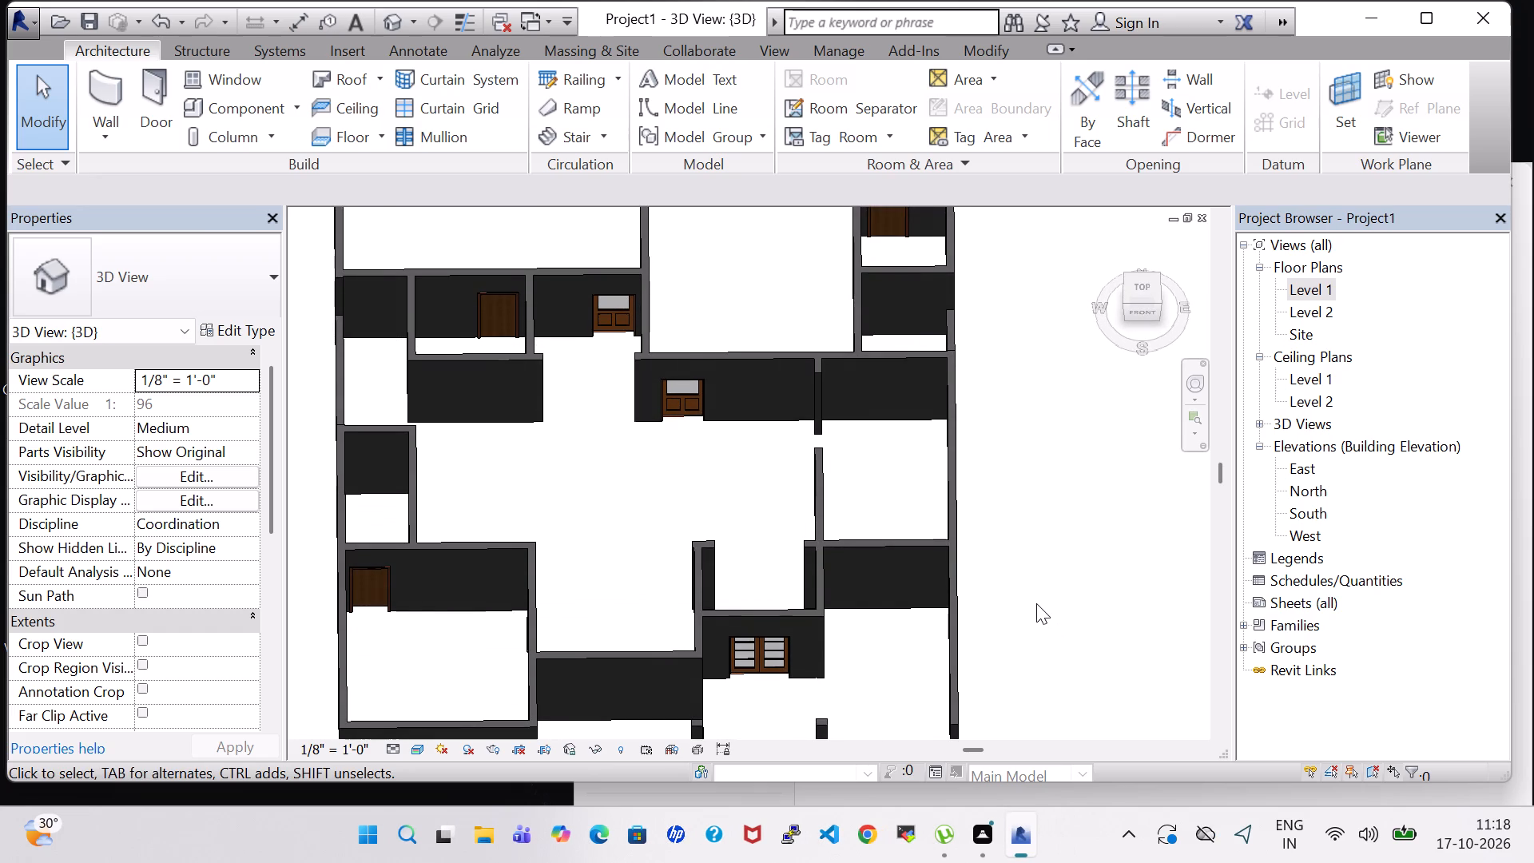
shift+middle_drag(1036, 603, 1036, 543)
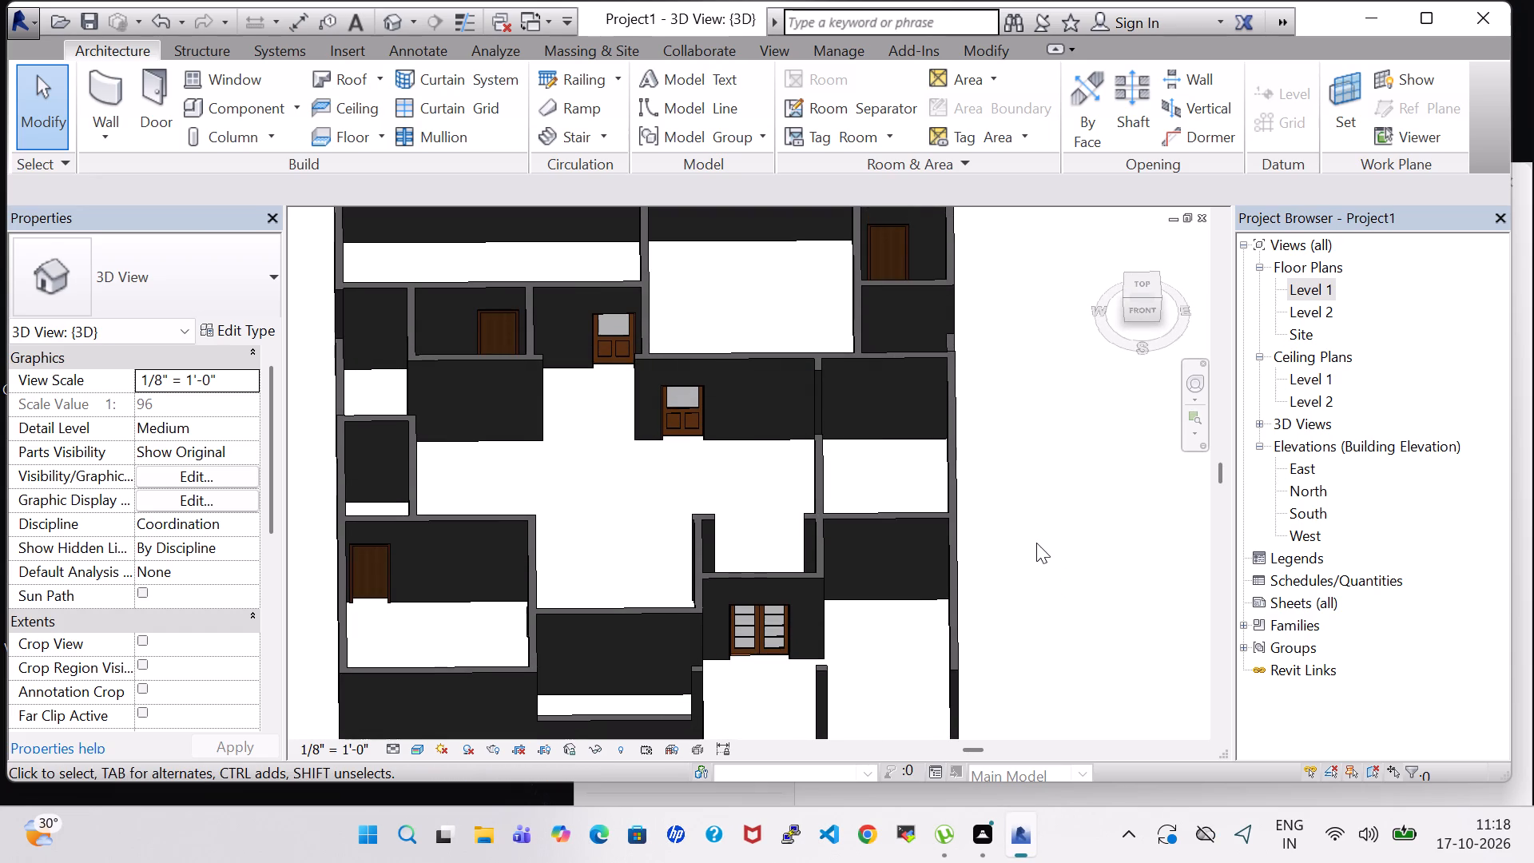
Open the Level 1 floor plan with the whole house in view.
double_click(1319, 285)
scroll(1019, 407, down, 2)
middle_drag(1030, 458, 1007, 404)
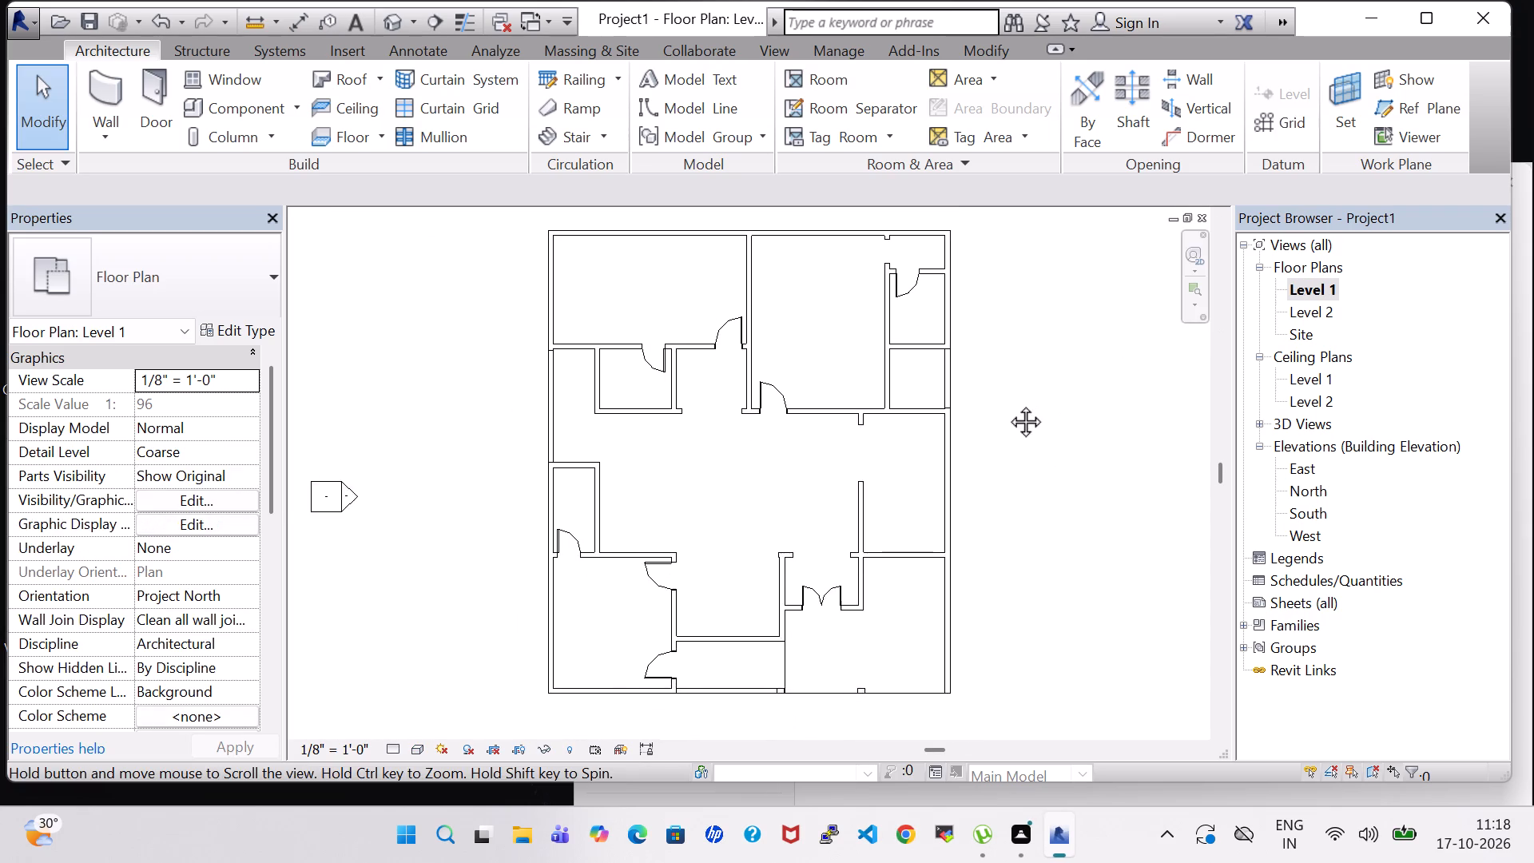
middle_drag(1007, 404, 988, 404)
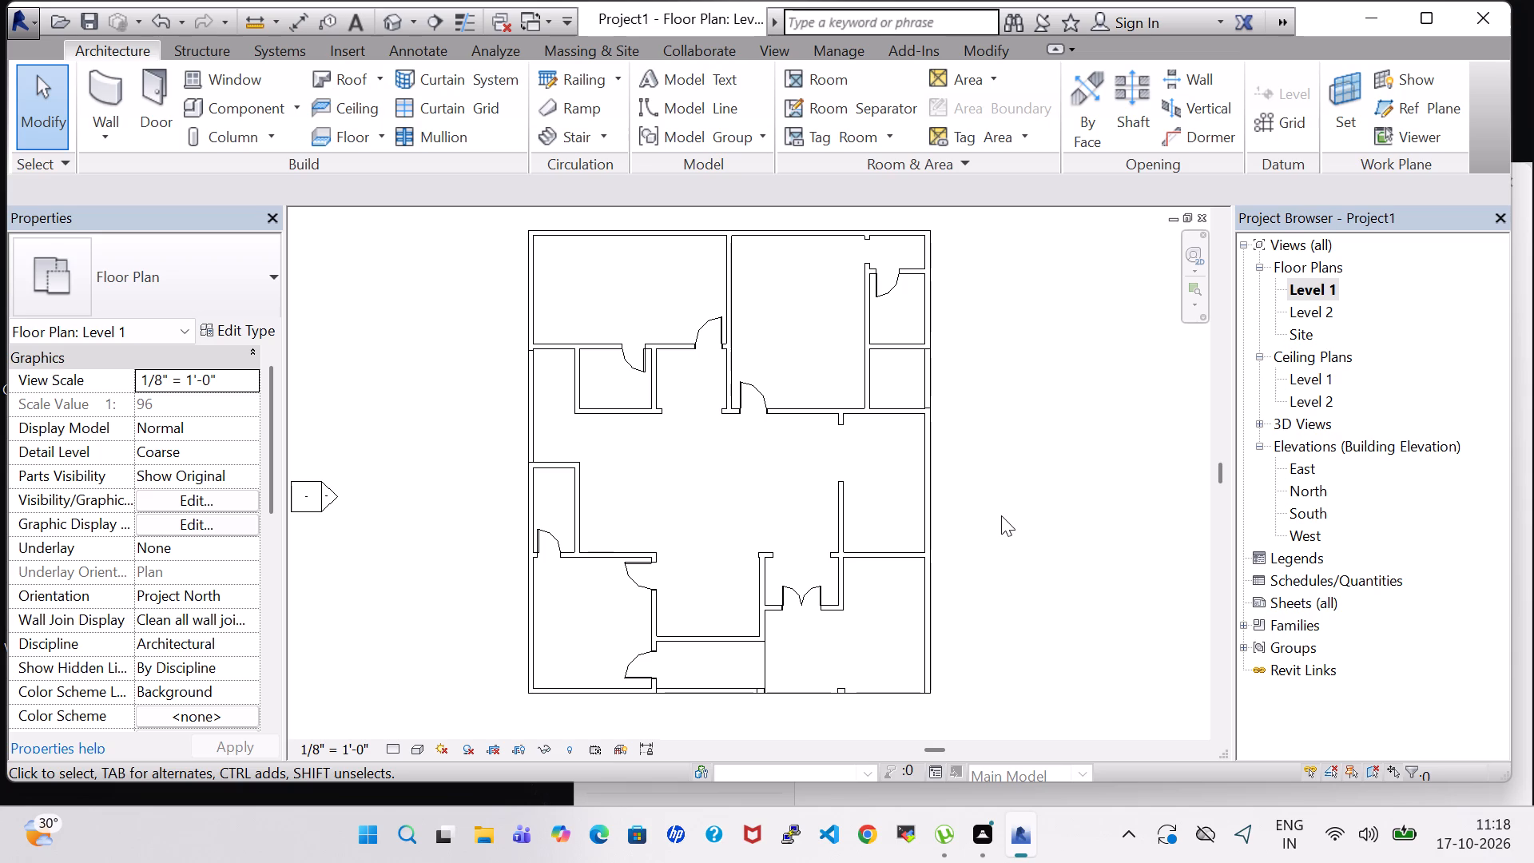
Load the Door-Interior-Single-Full Glass-Wood family from the US Imperial residential doors, with the 18" x 80" type.
click(153, 96)
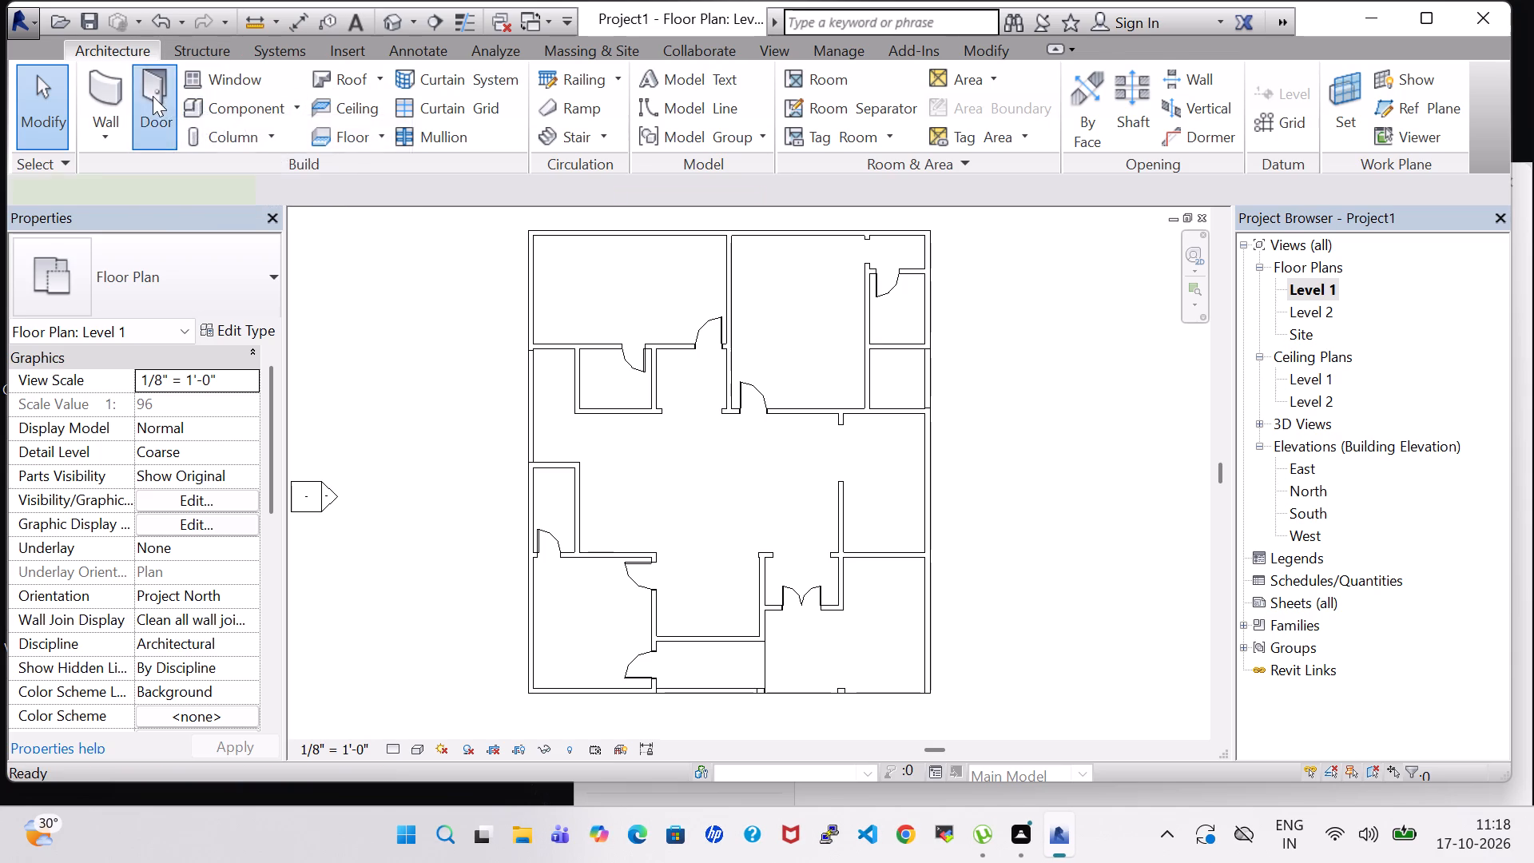
click(980, 109)
scroll(918, 404, down, 1)
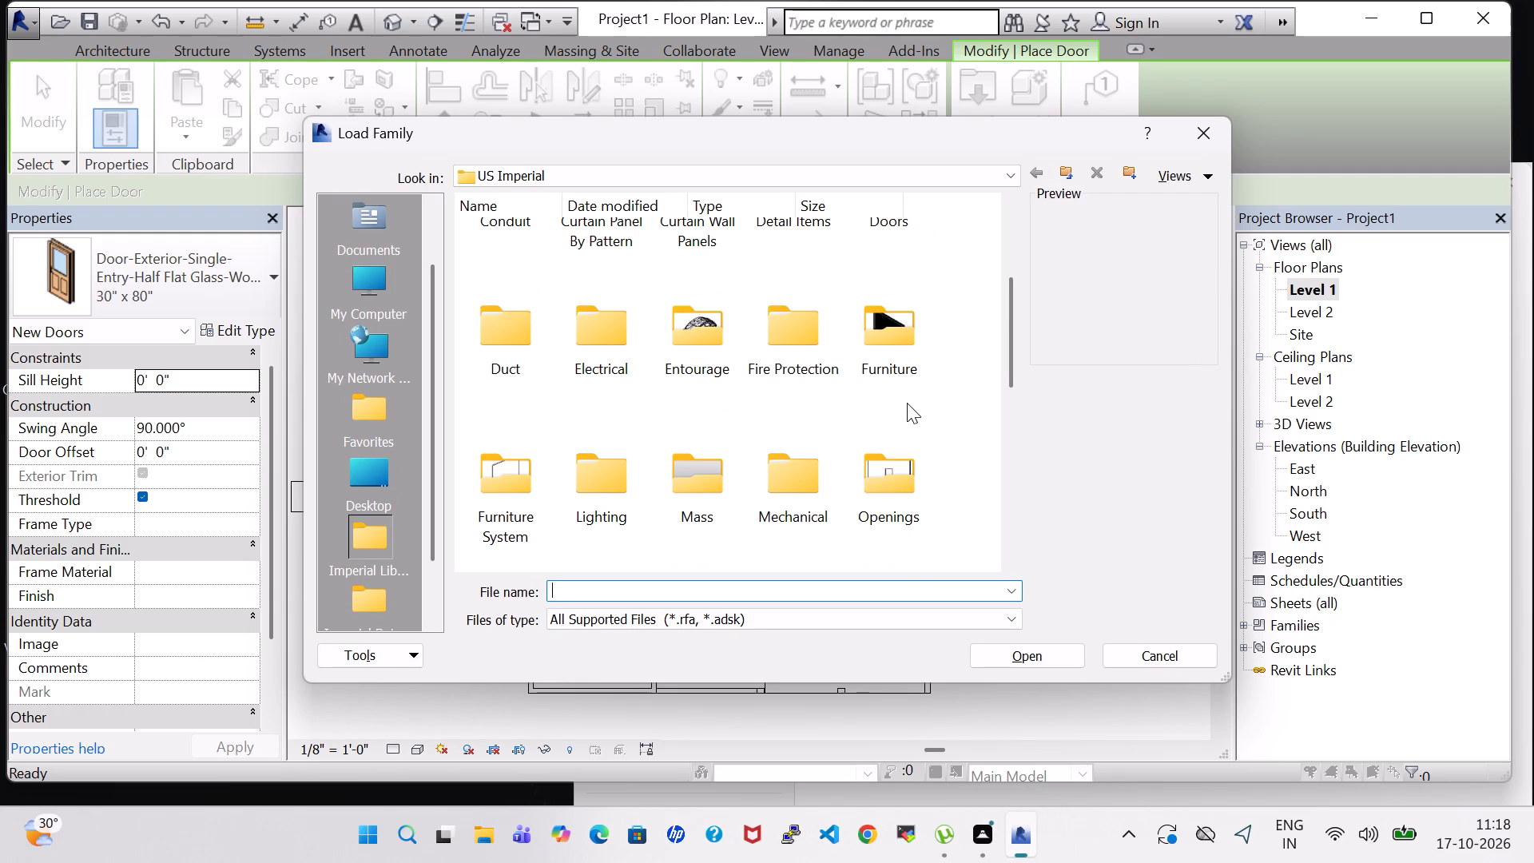
scroll(907, 403, up, 1)
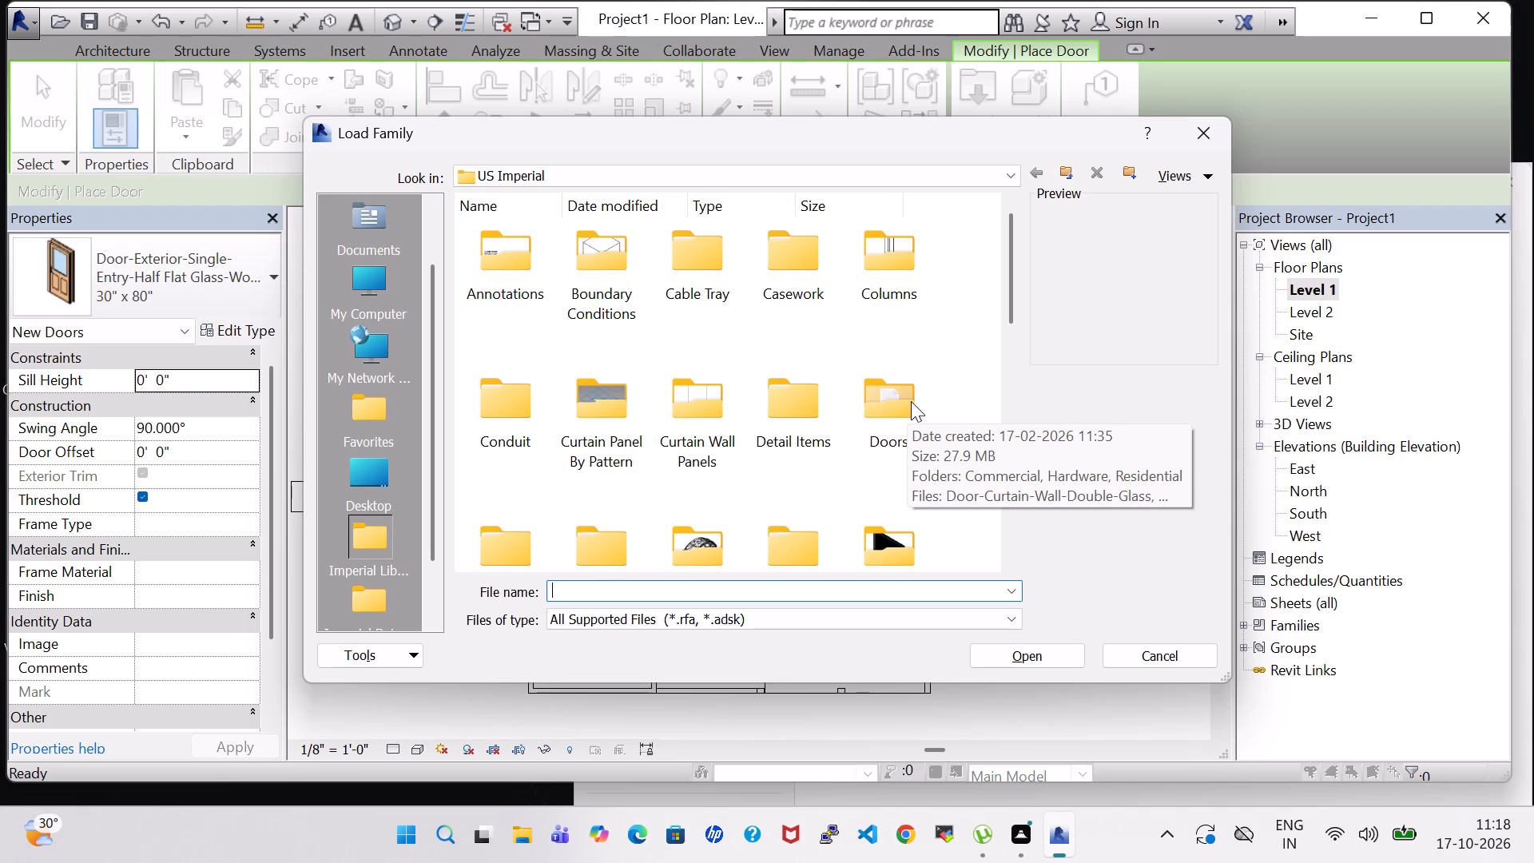
click(896, 397)
click(892, 394)
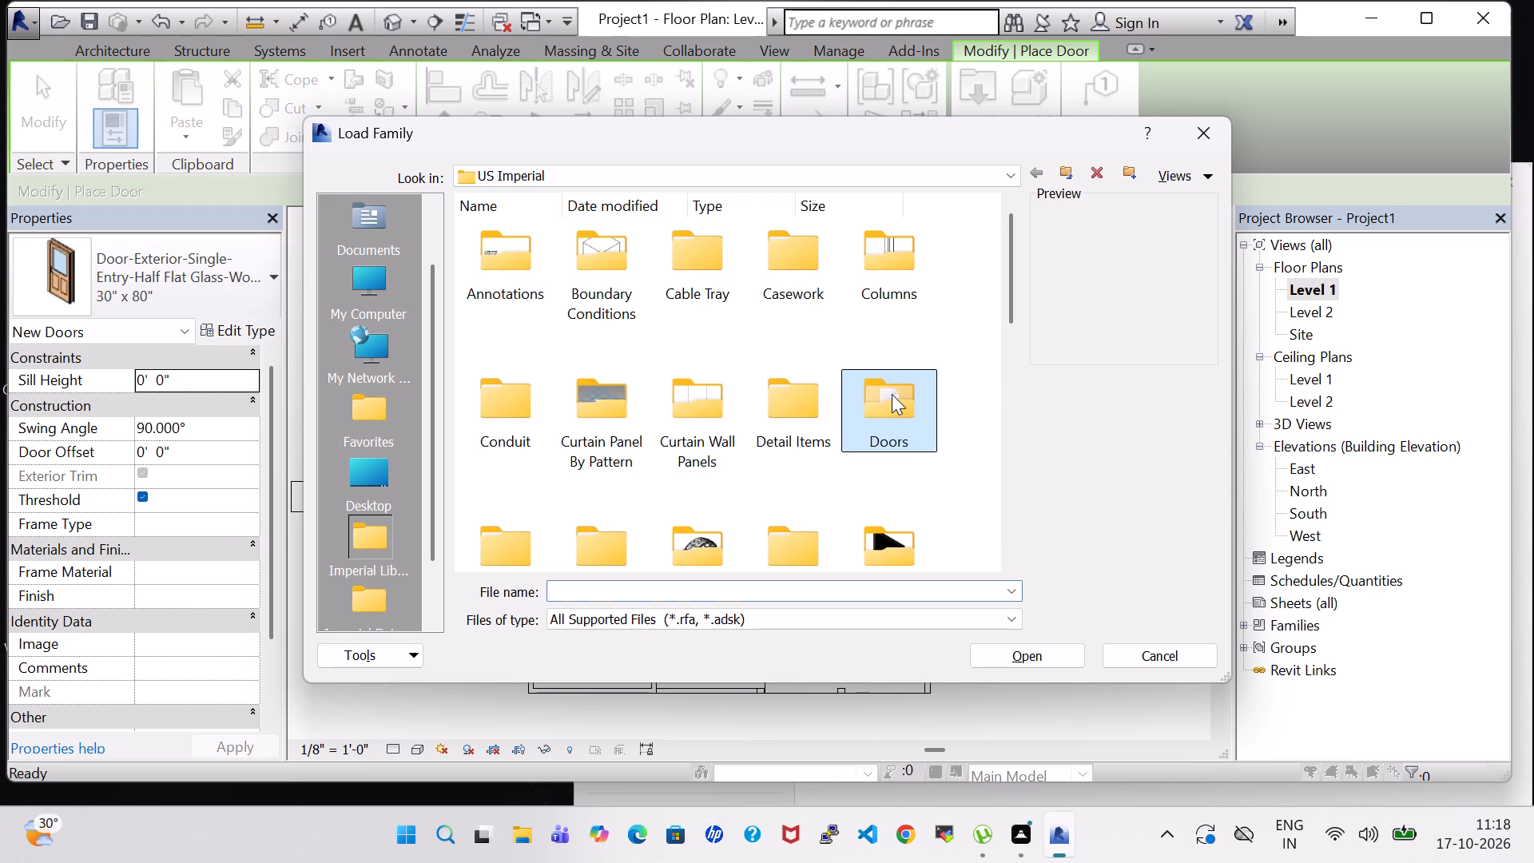
click(962, 385)
double_click(912, 393)
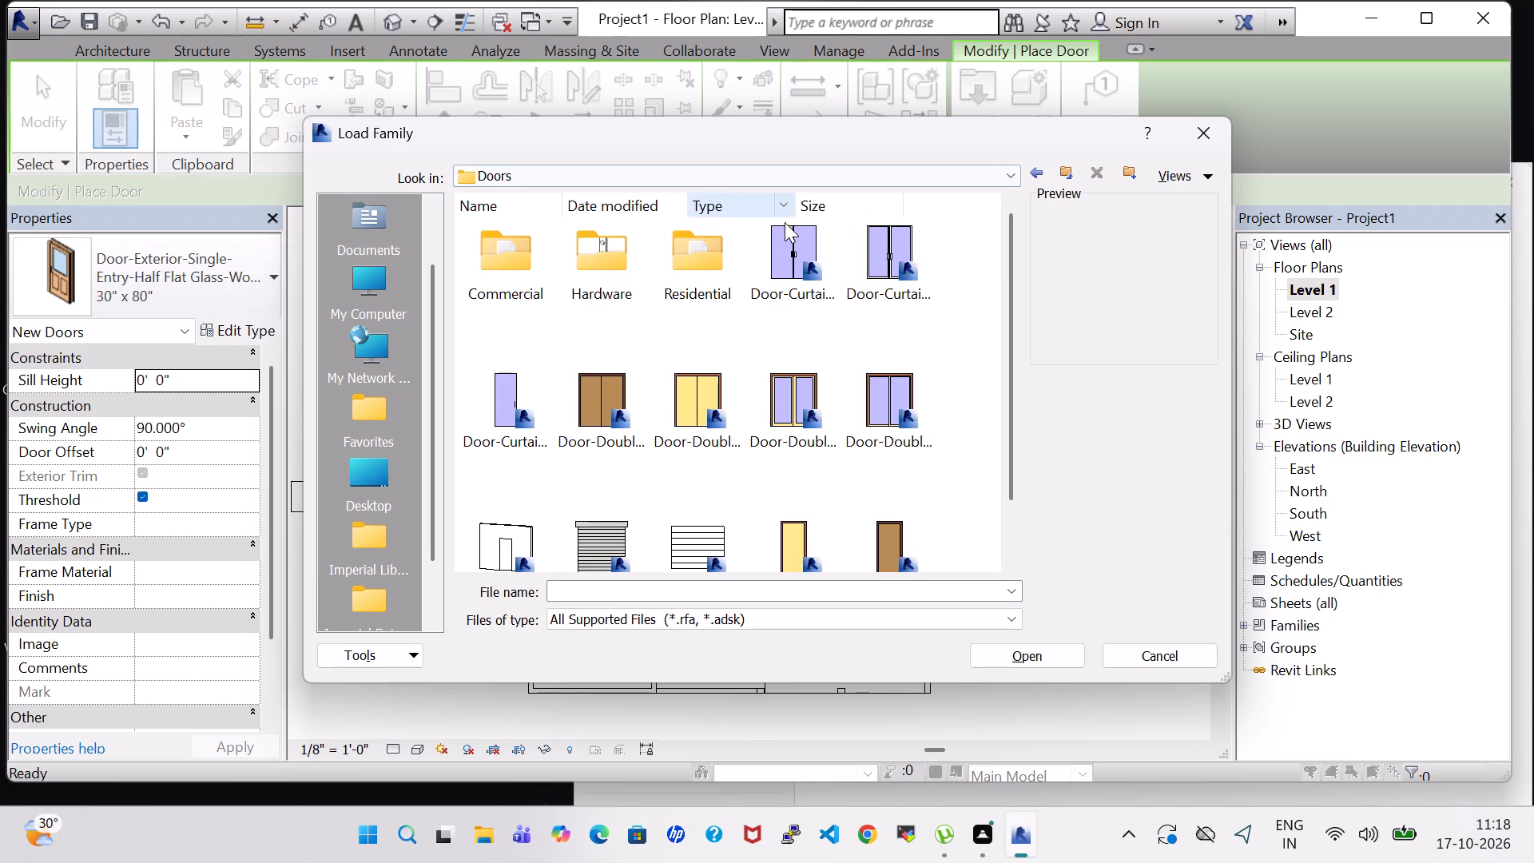
double_click(730, 247)
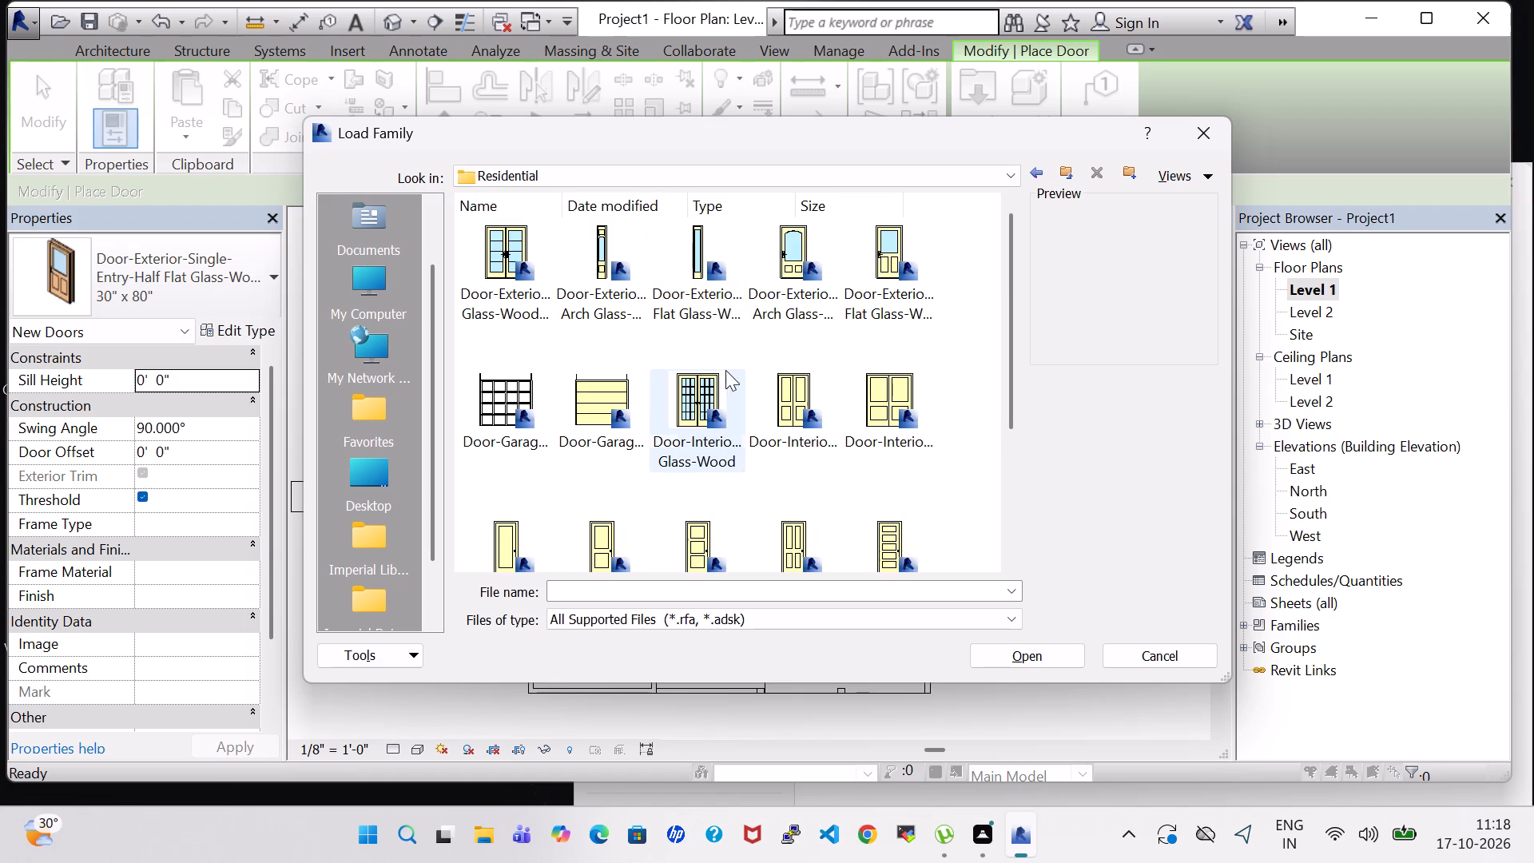
scroll(787, 306, down, 1)
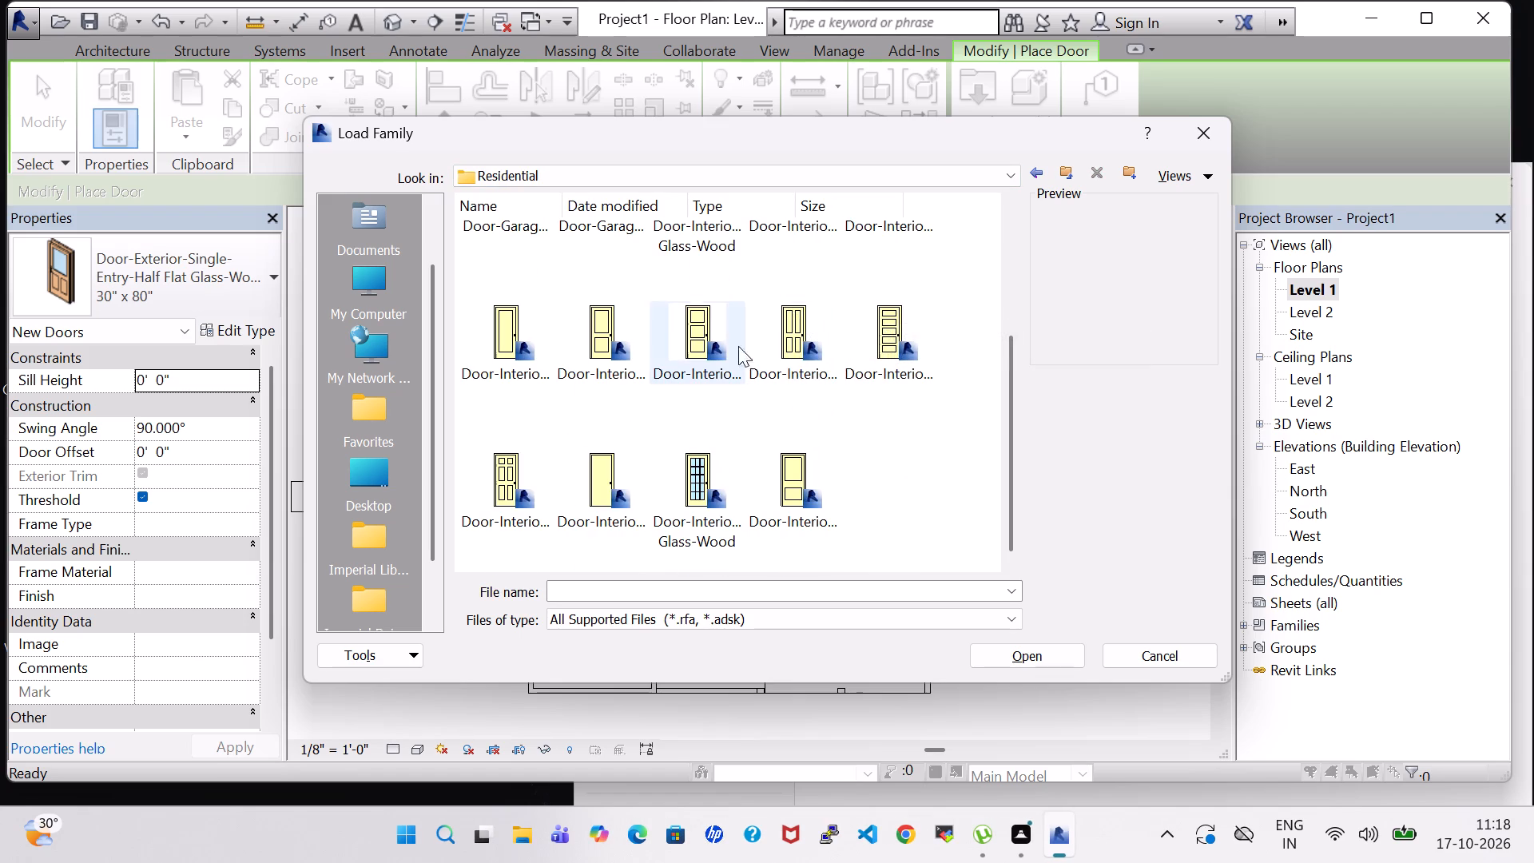
click(709, 507)
click(1009, 649)
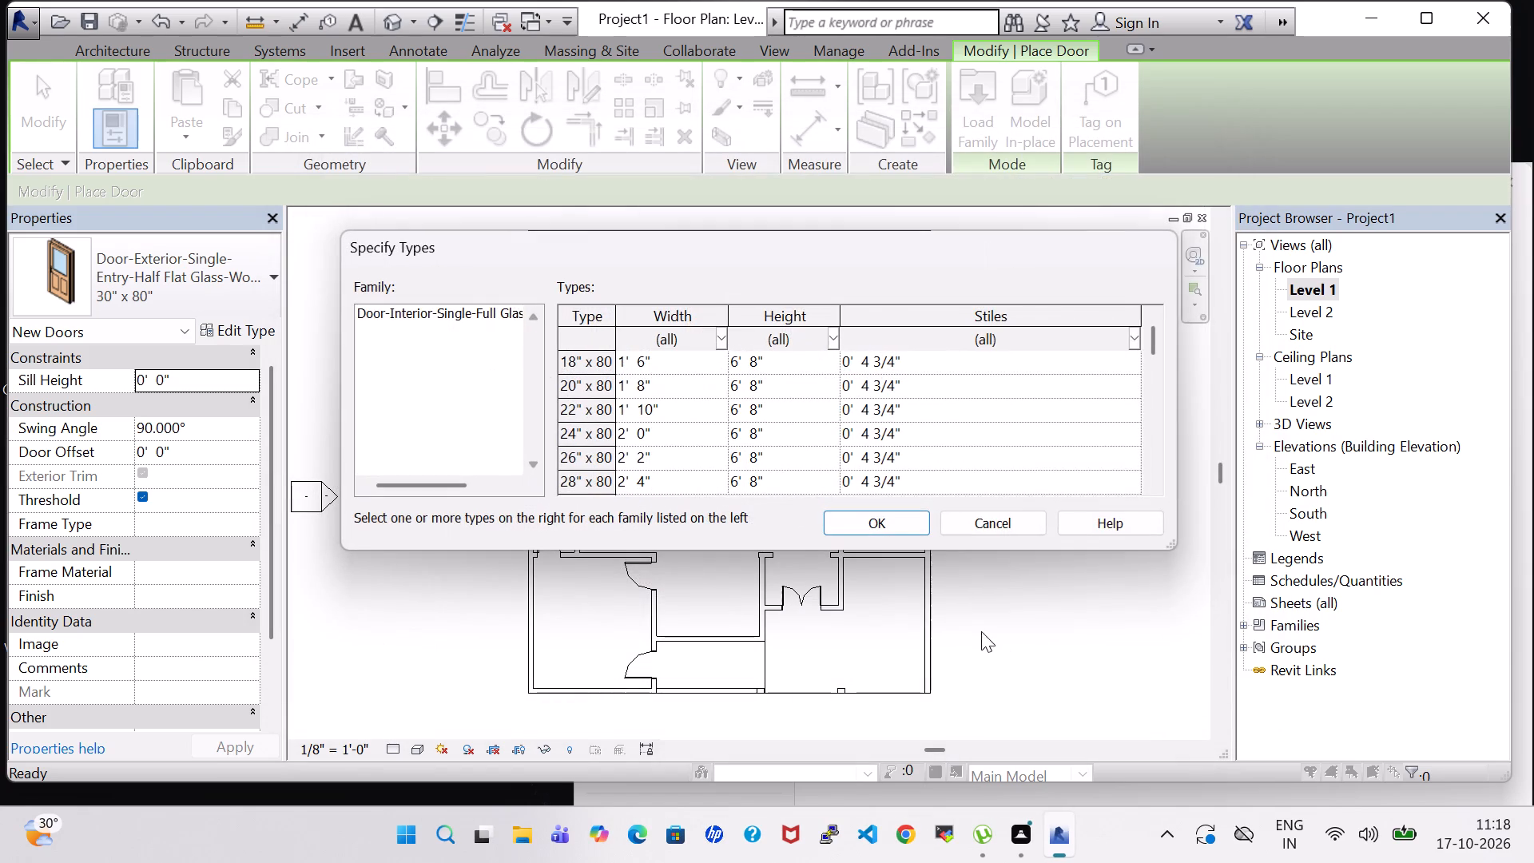
click(757, 365)
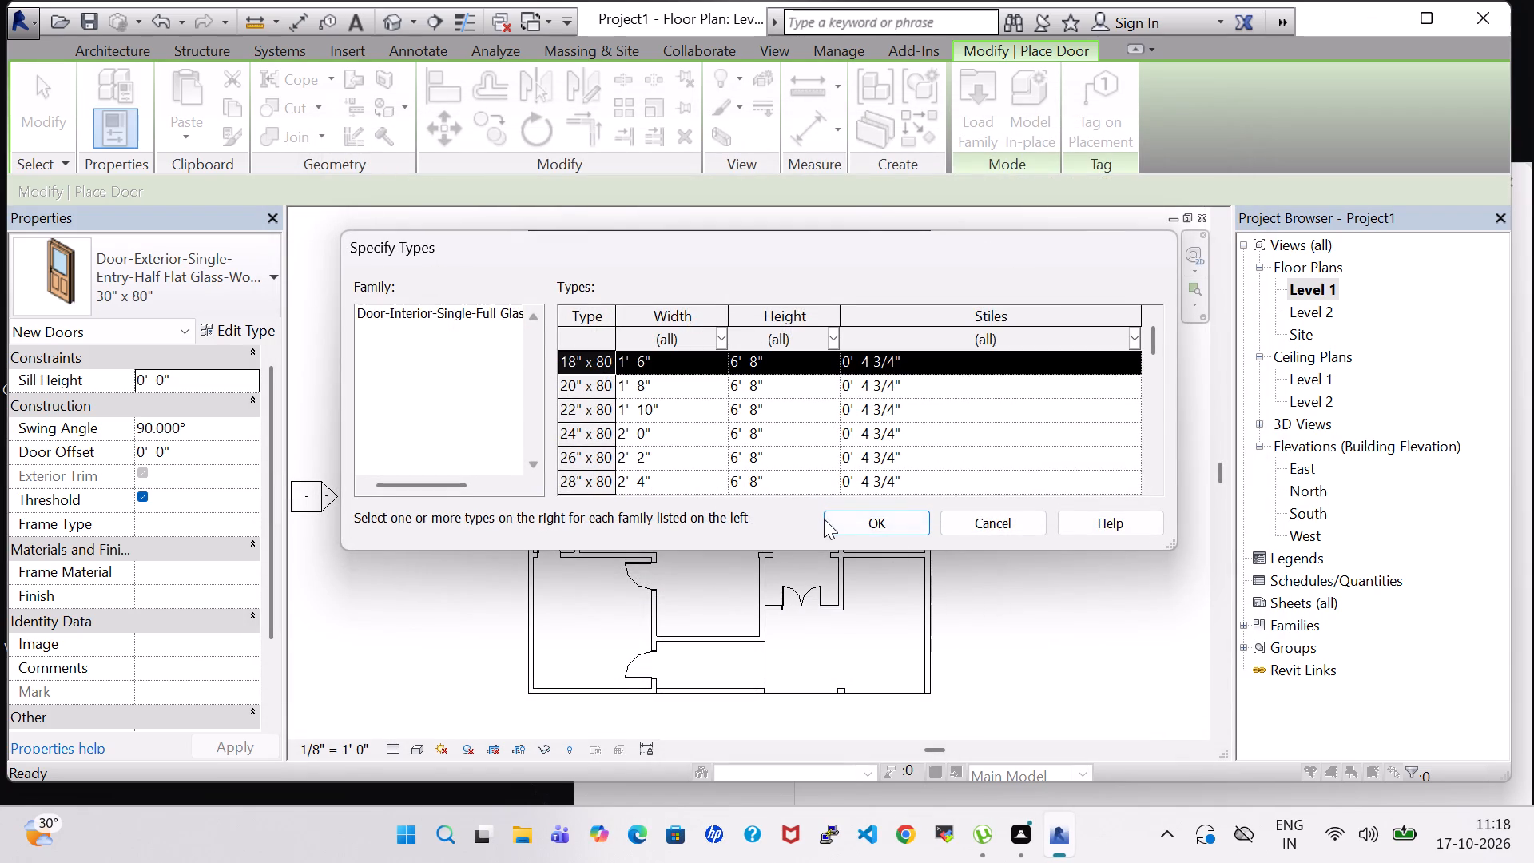
click(844, 522)
Place the full-glass door in the south wall of the small low-walled east space, hinged west, swinging north, centred about 1'-11" from its west partition.
scroll(905, 442, up, 3)
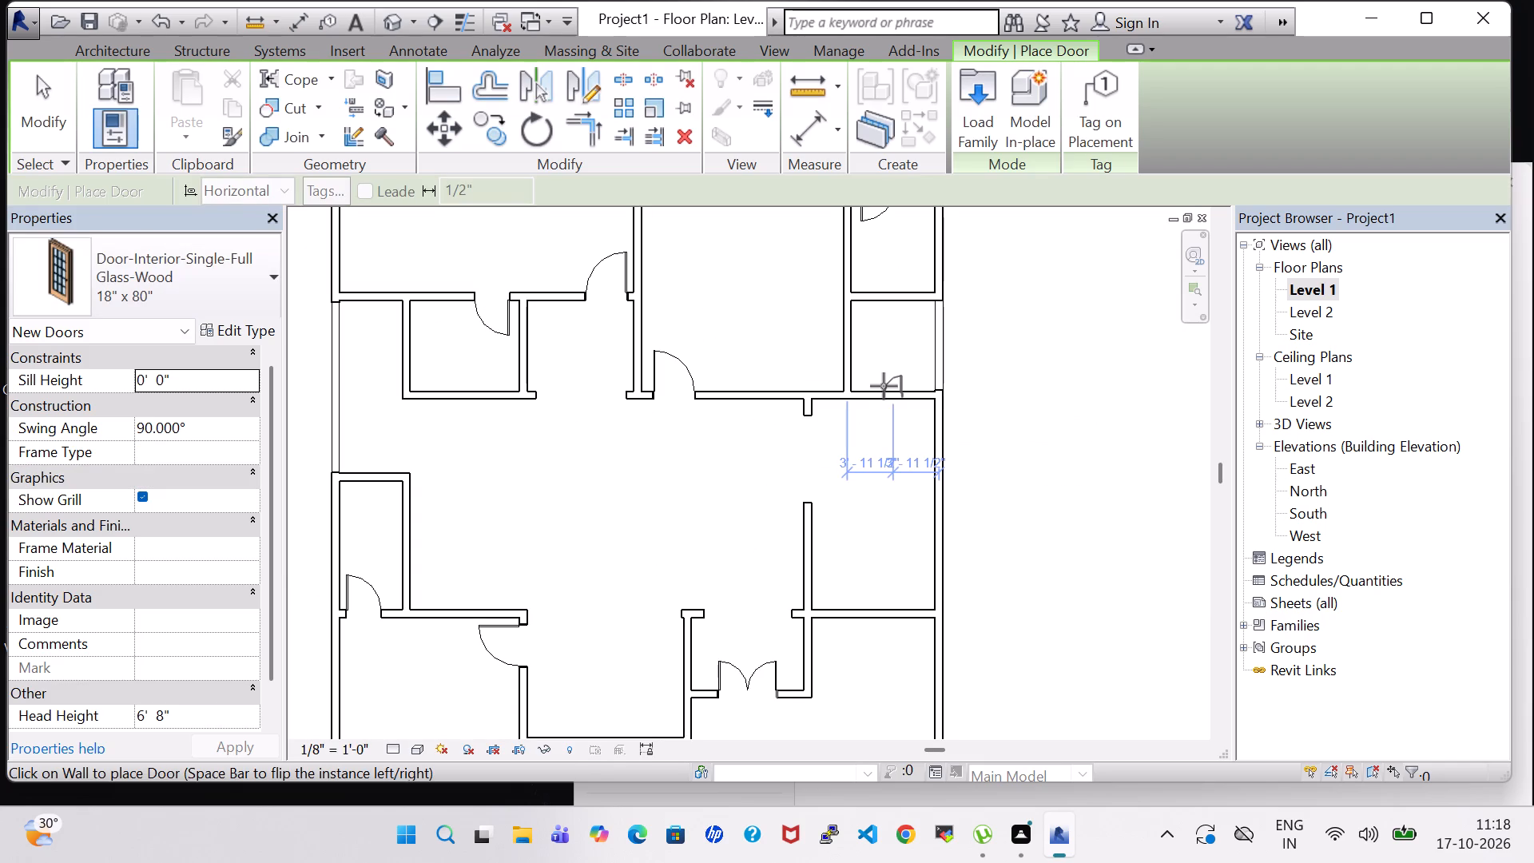
key(space)
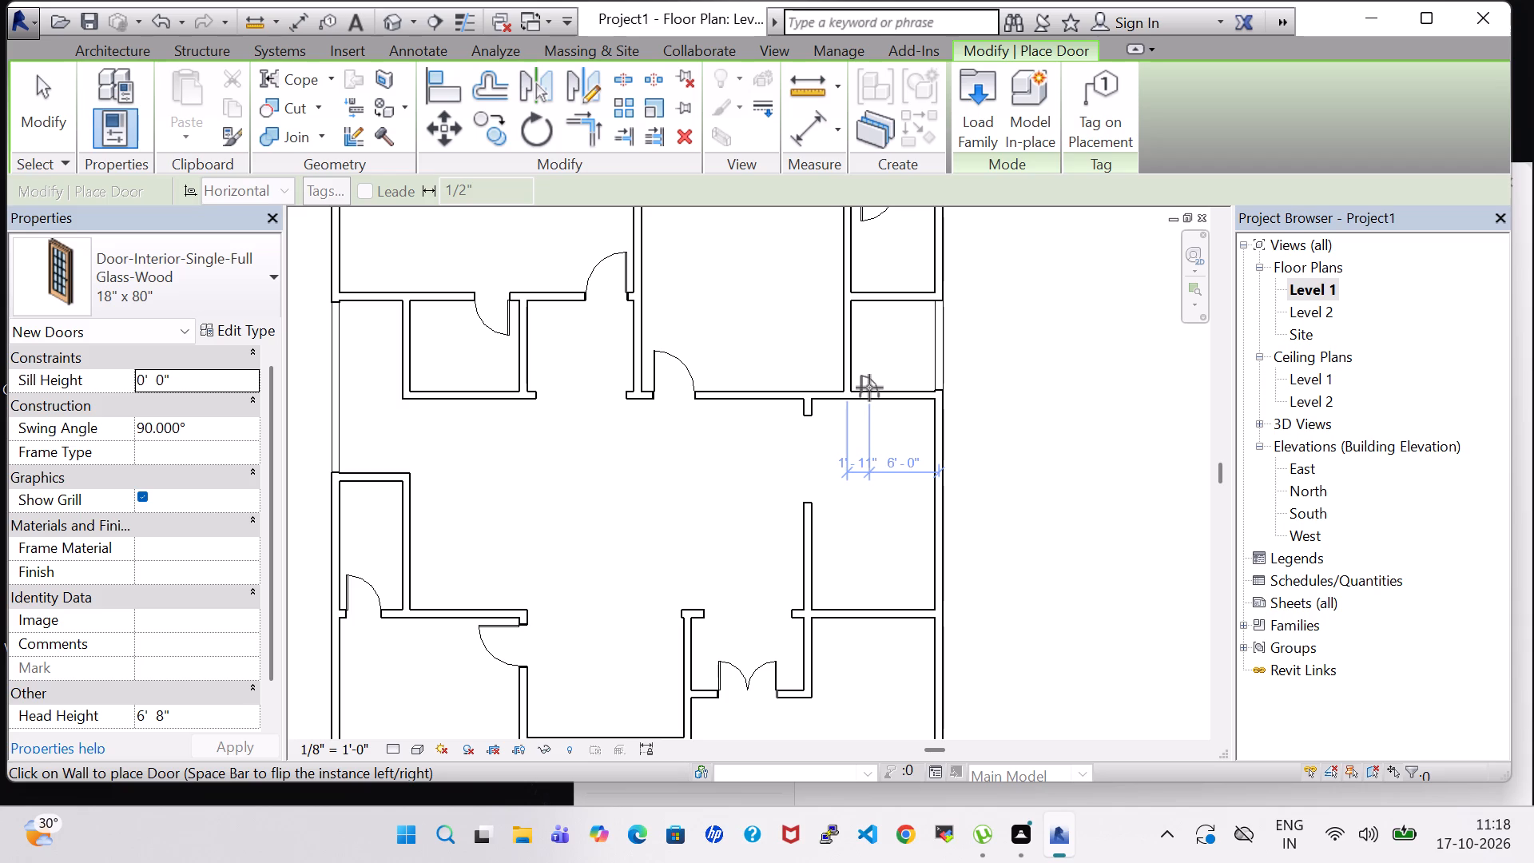
click(869, 388)
key(Escape)
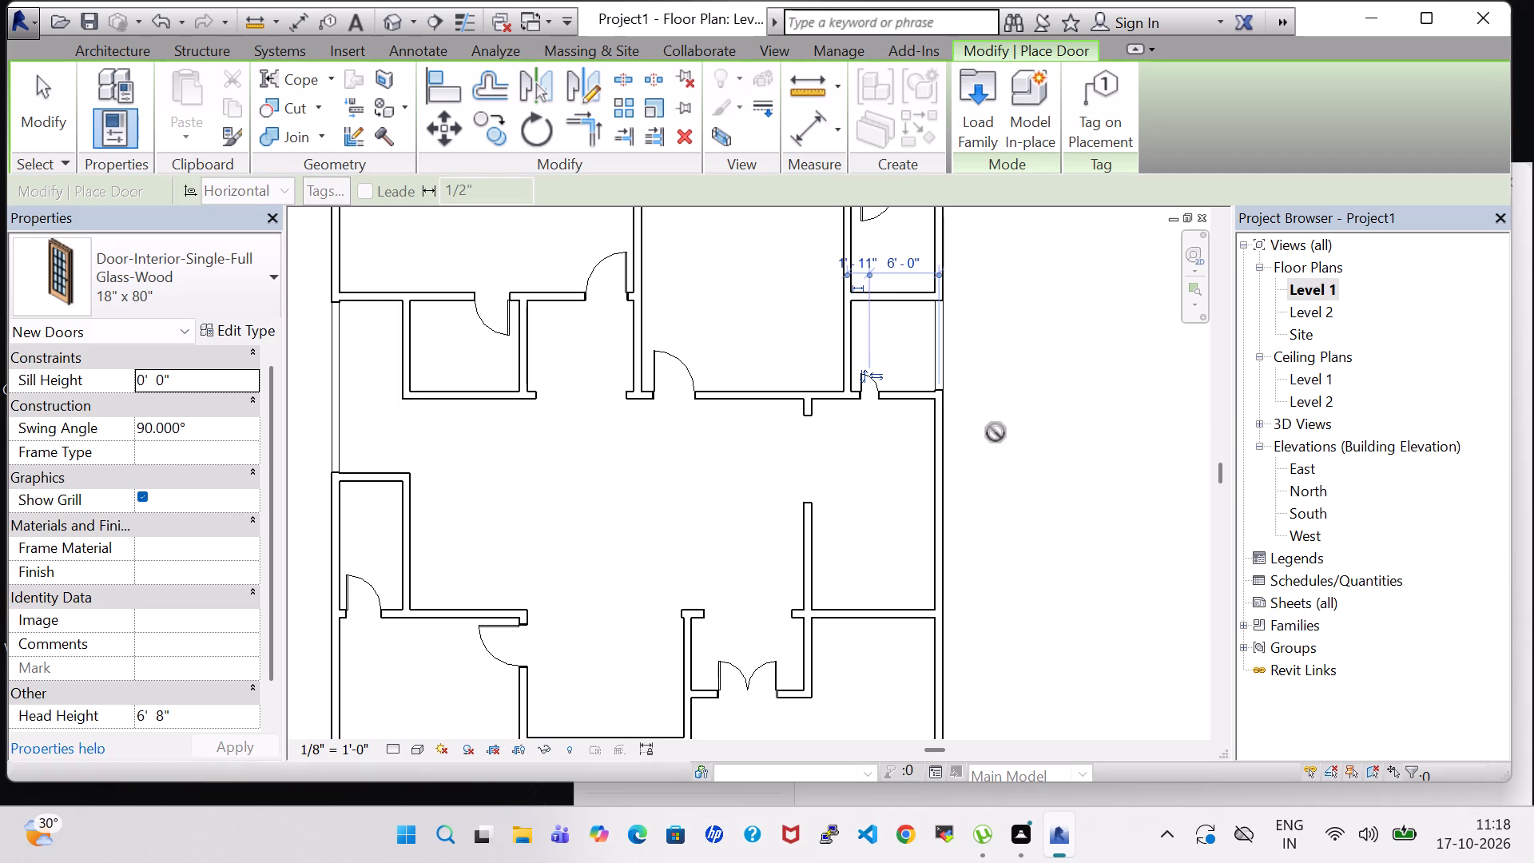
key(Escape)
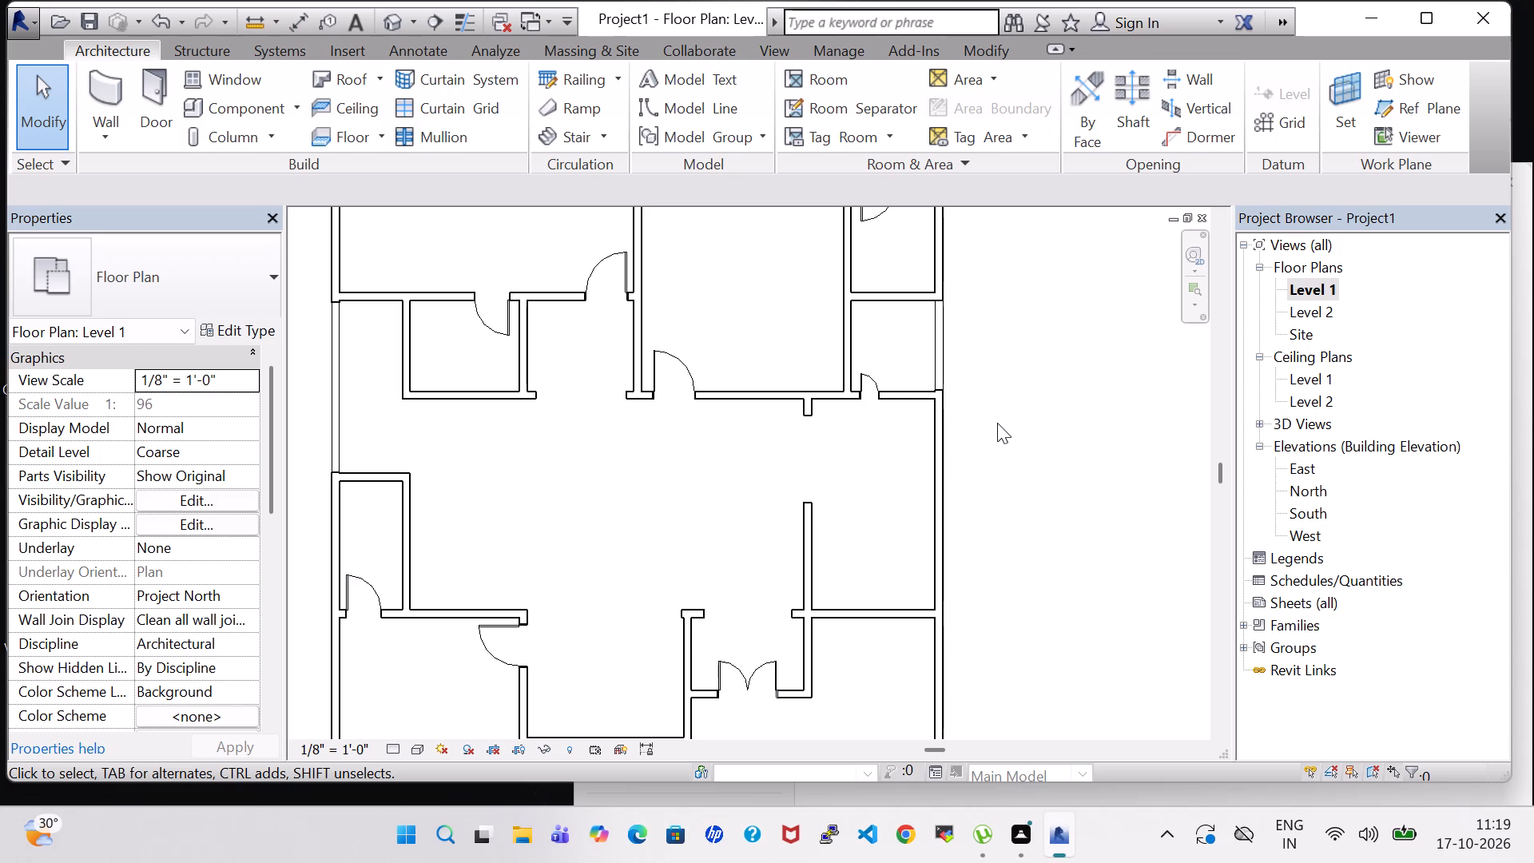
Set the width of the new full-glass door's 18" x 80" type to 3'-6".
scroll(997, 423, down, 1)
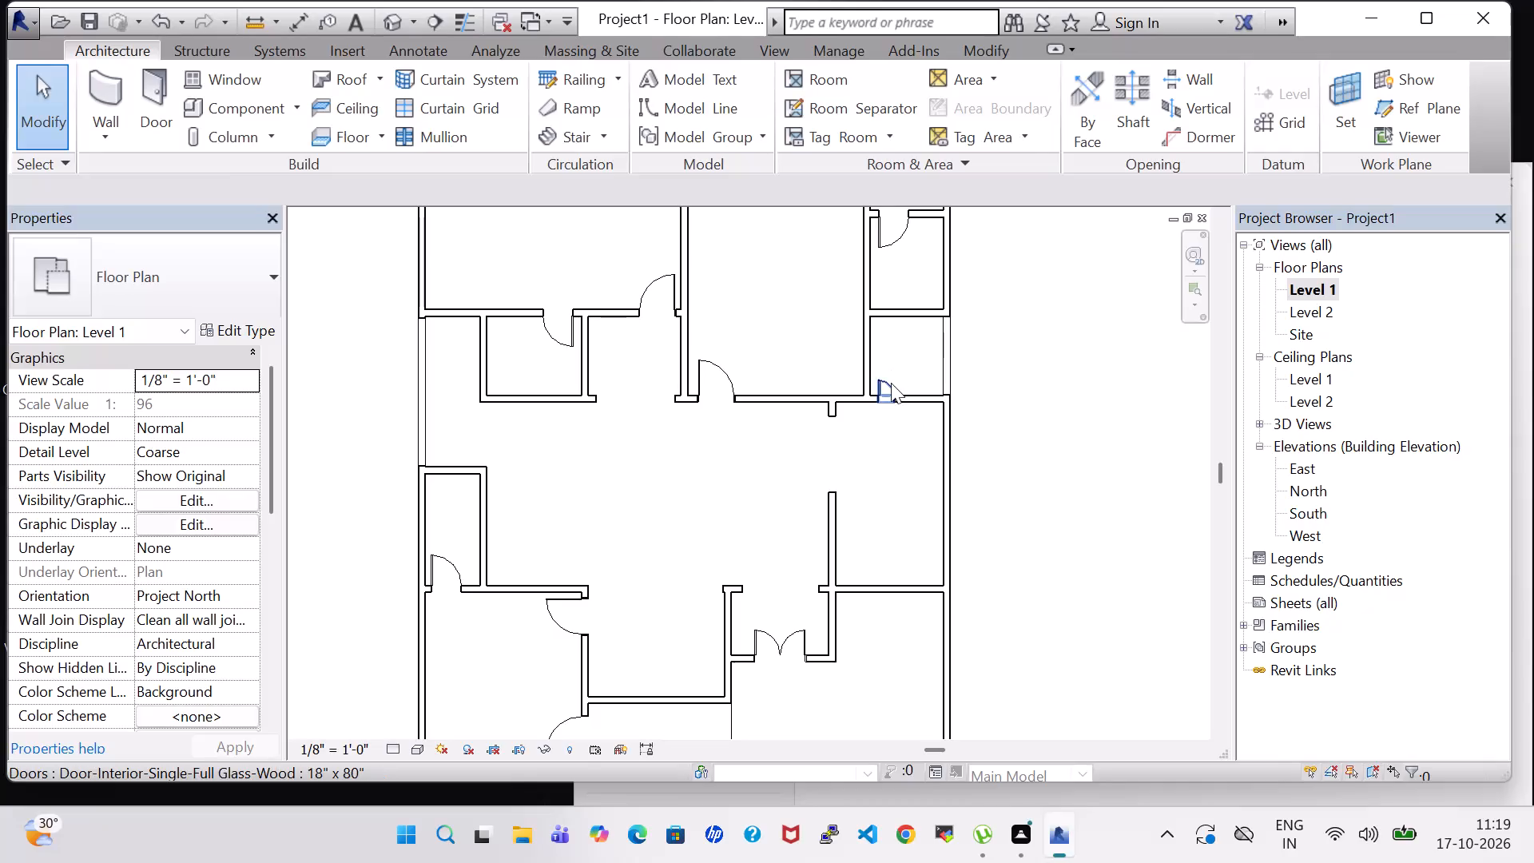
click(891, 383)
click(252, 333)
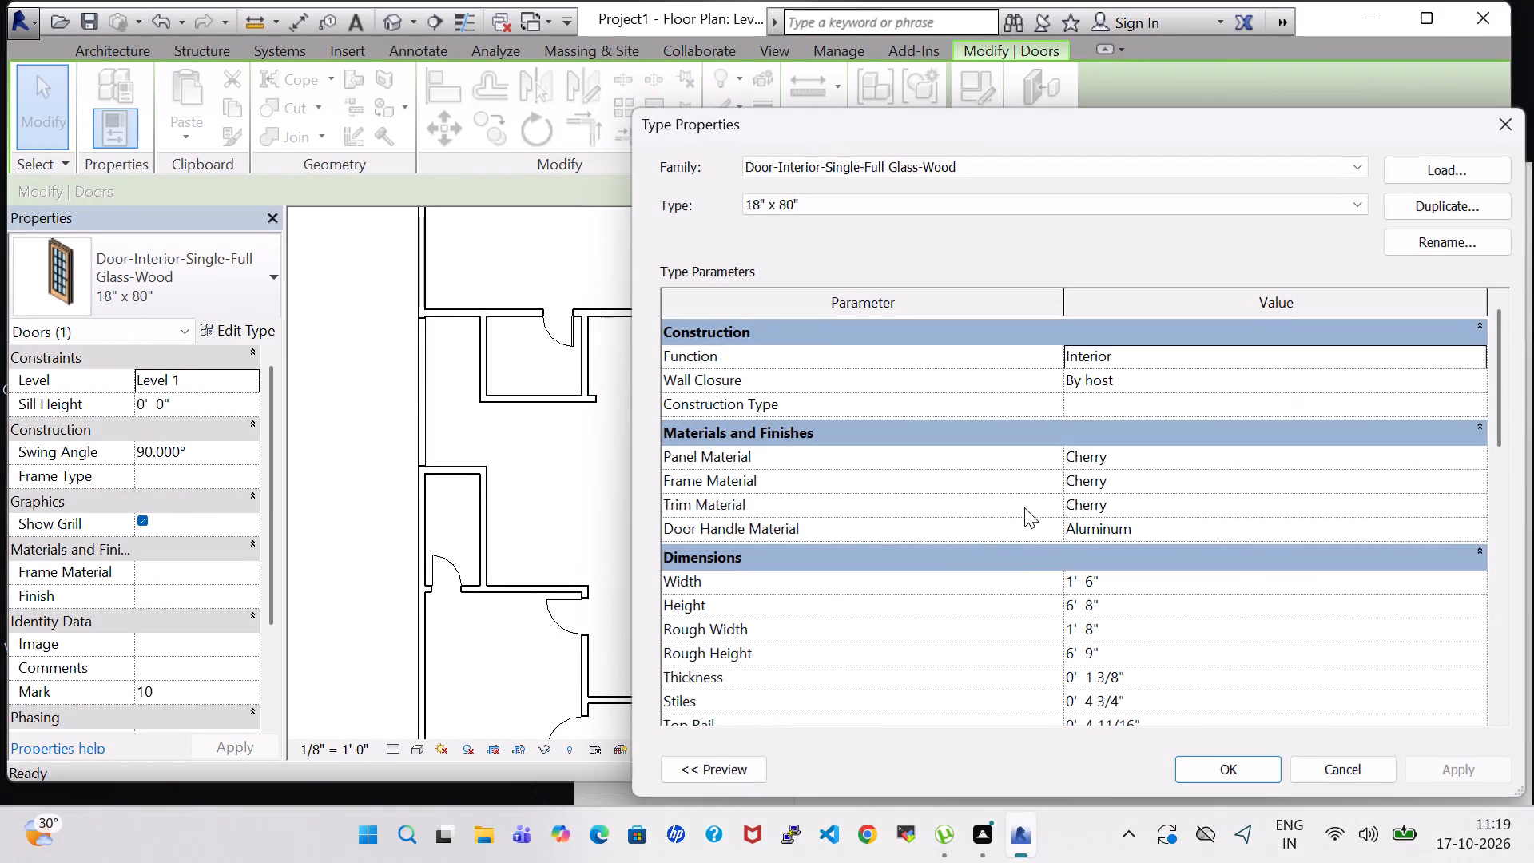
click(1072, 580)
key(Right)
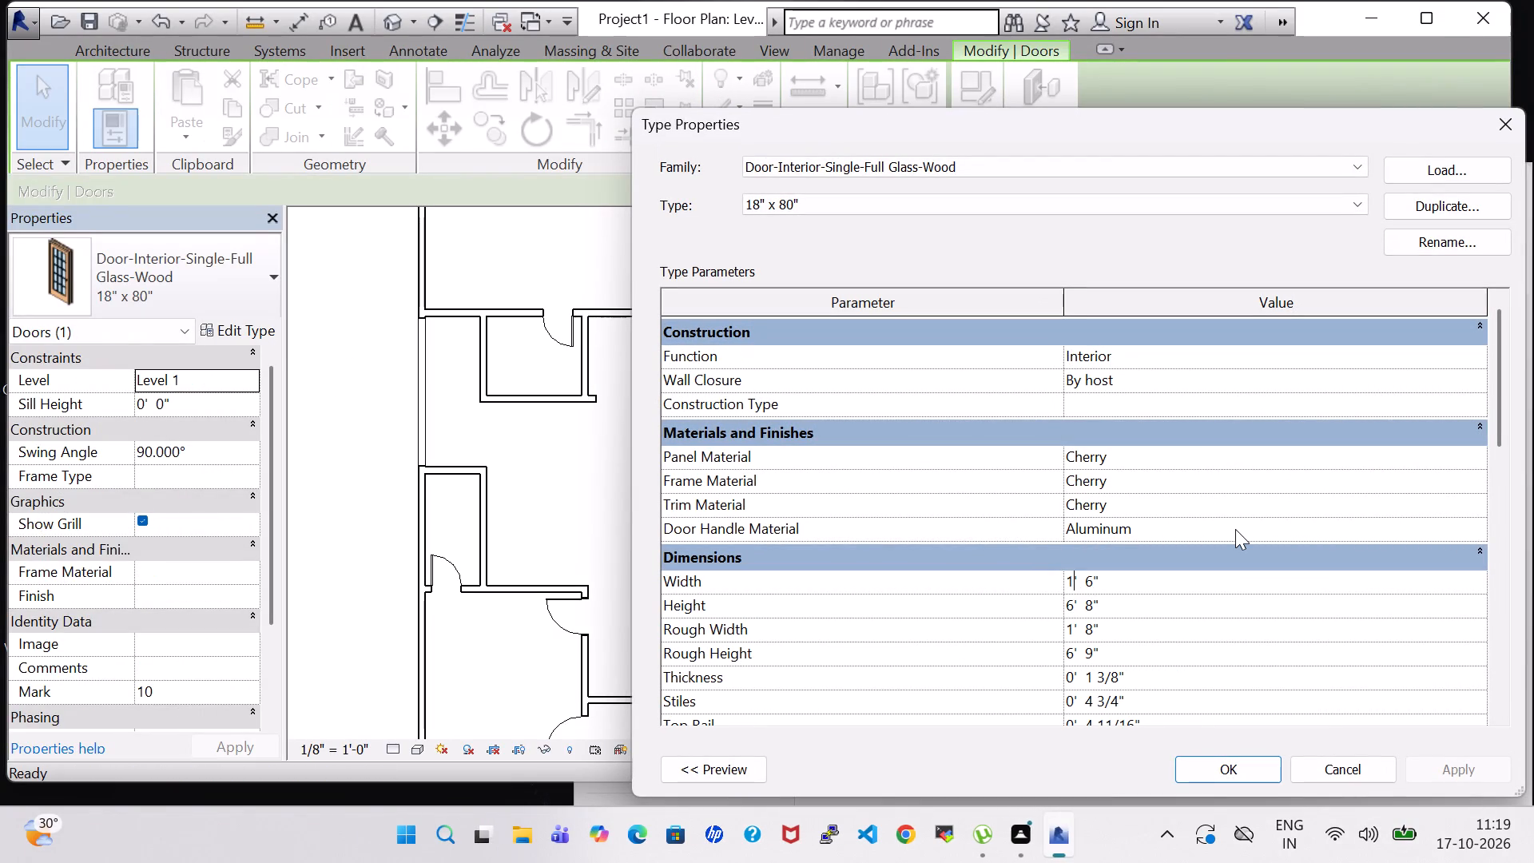
key(BackSpace)
key(3)
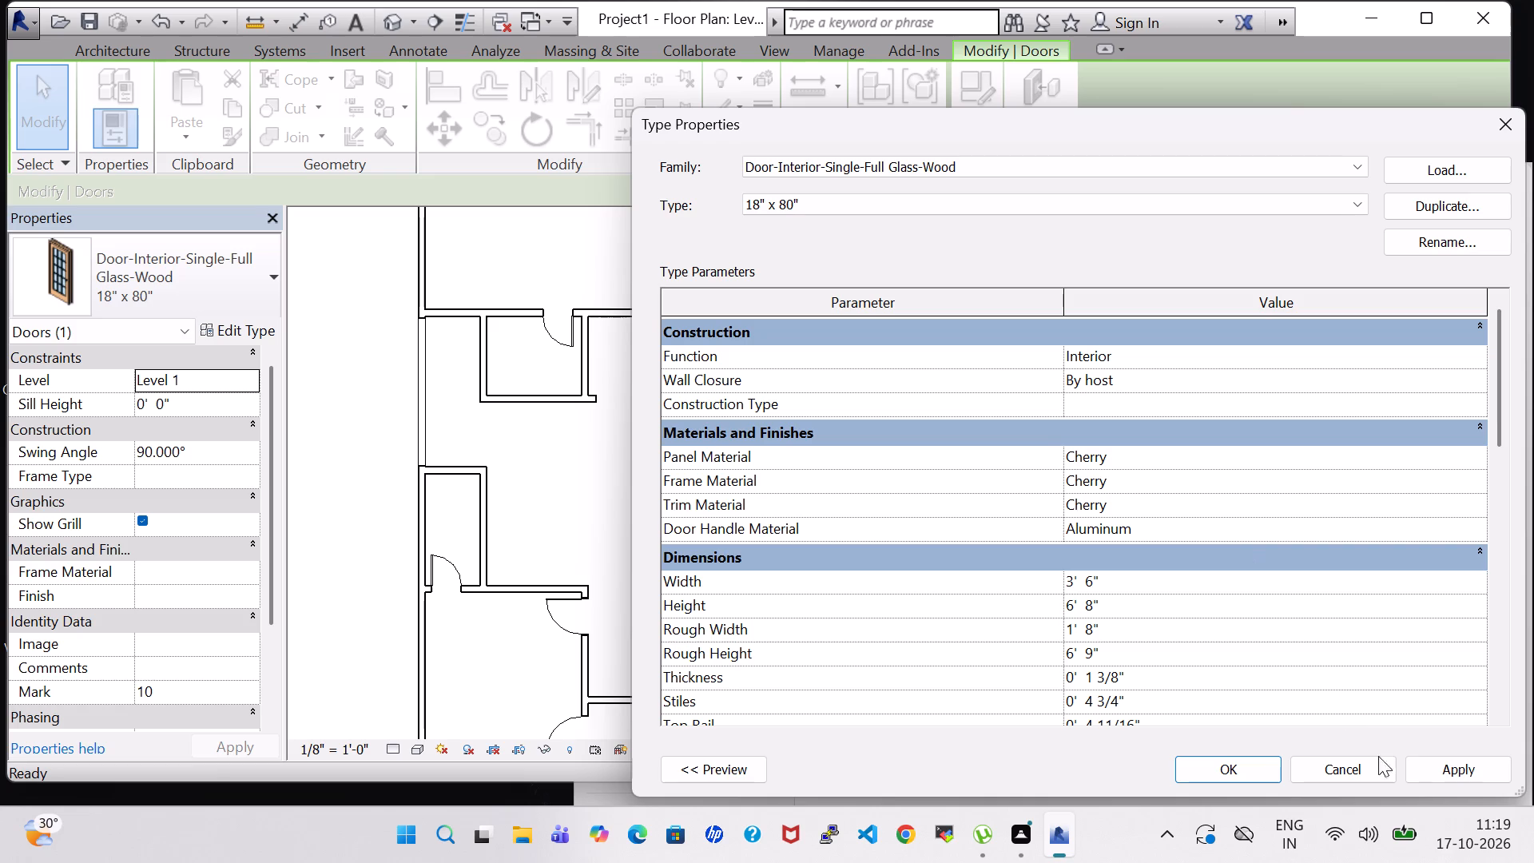
click(1446, 777)
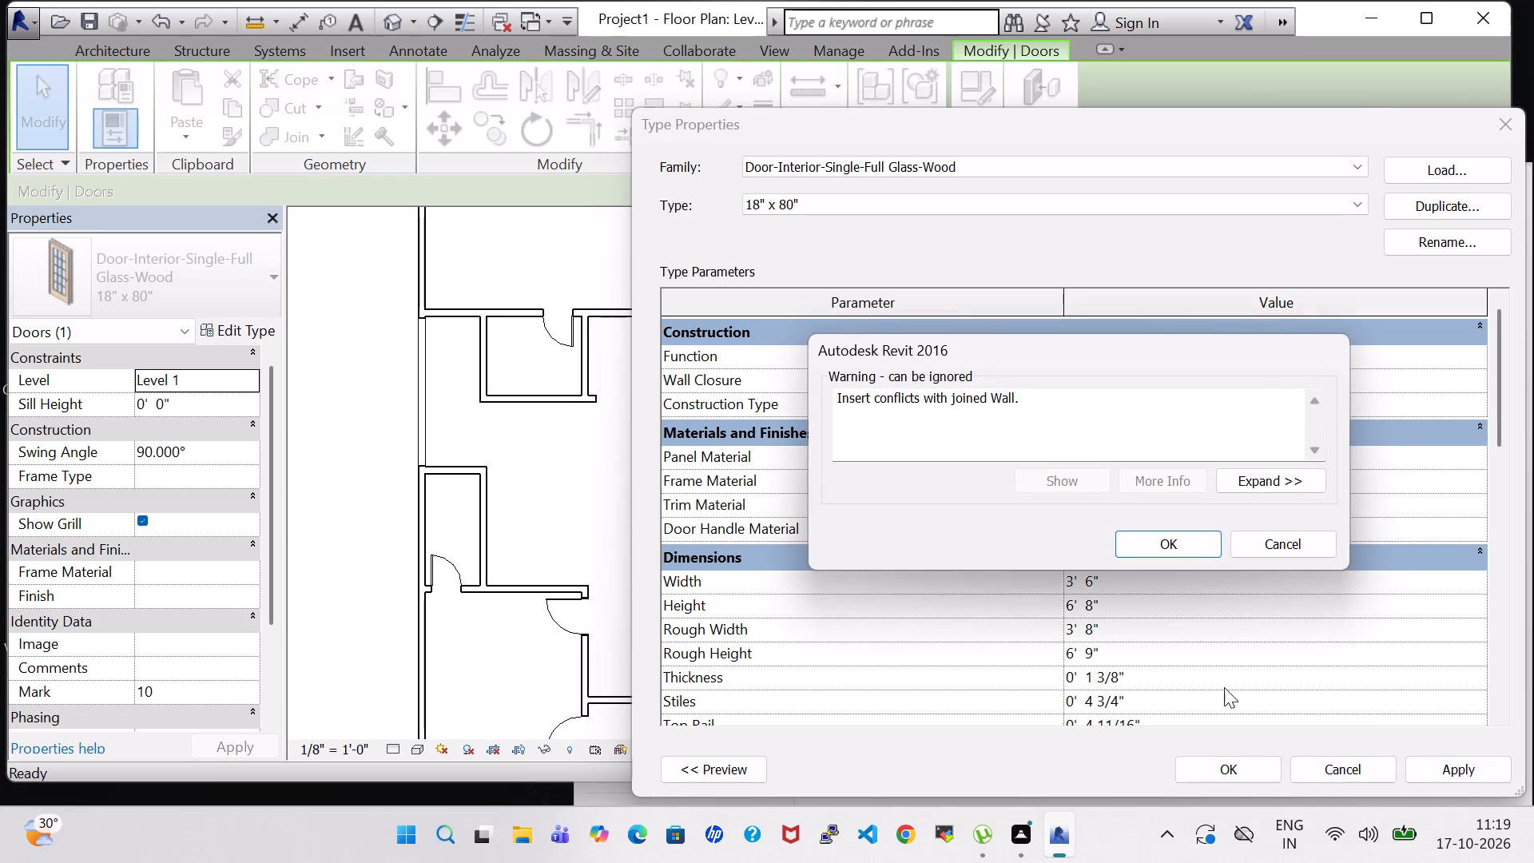
click(1193, 554)
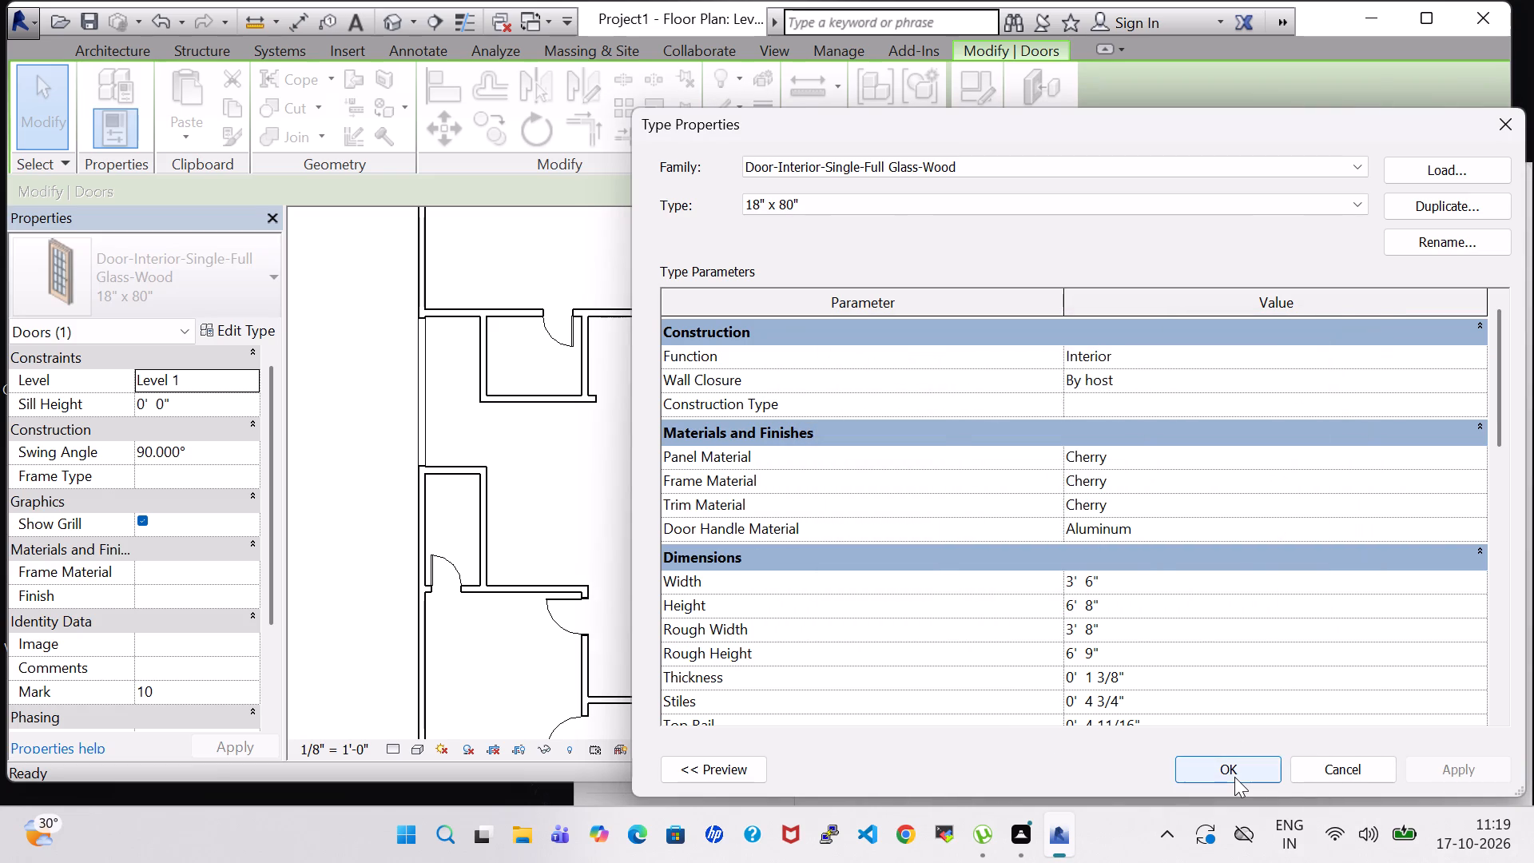
click(1234, 777)
click(968, 363)
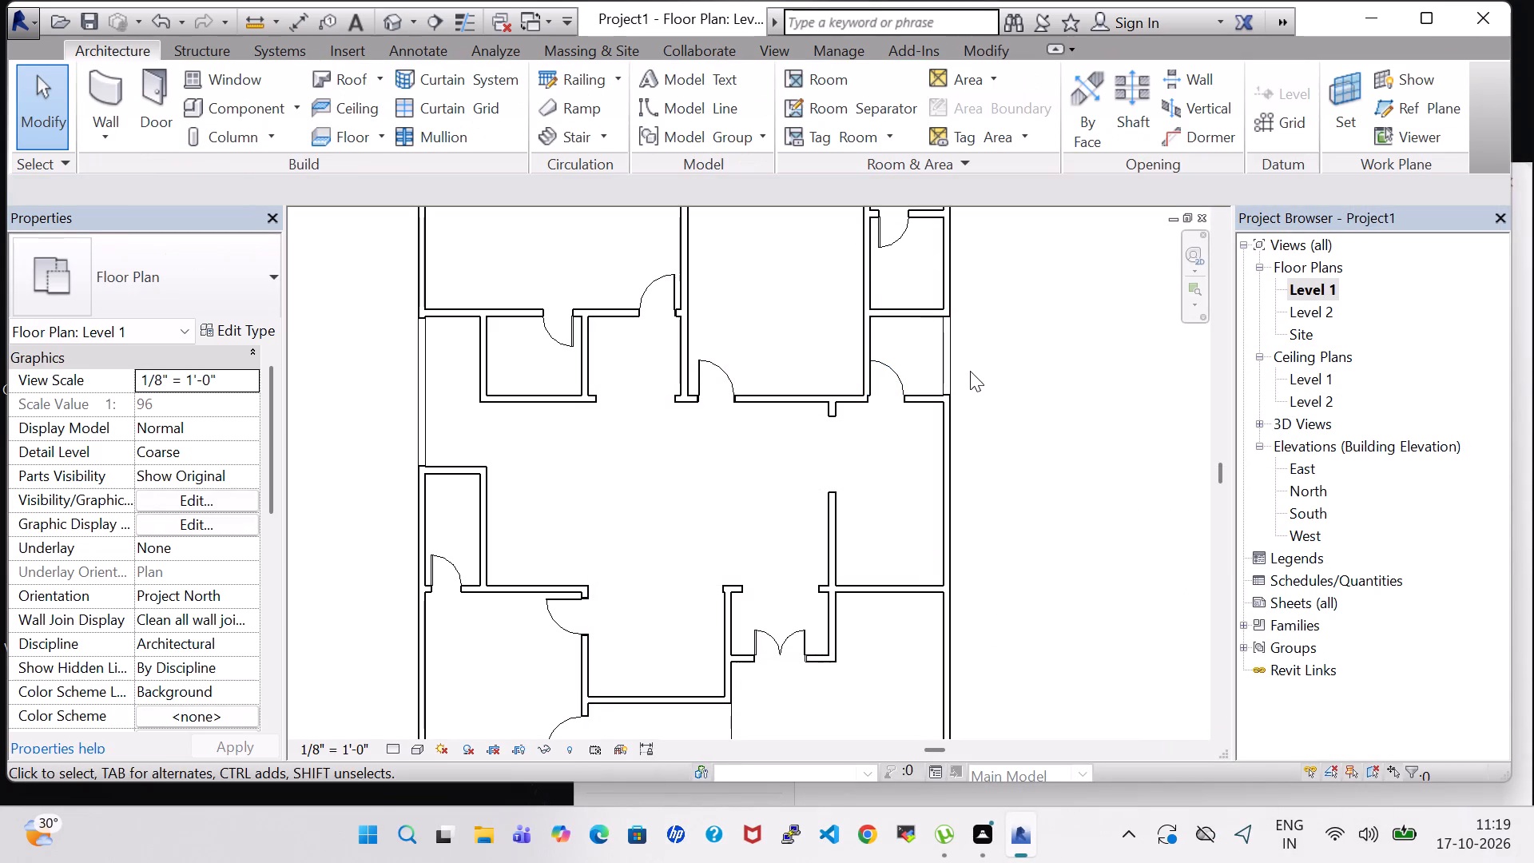
Nudge the full-glass door east along its wall to about 2'-5" from the space's west partition.
click(891, 377)
key(Right)
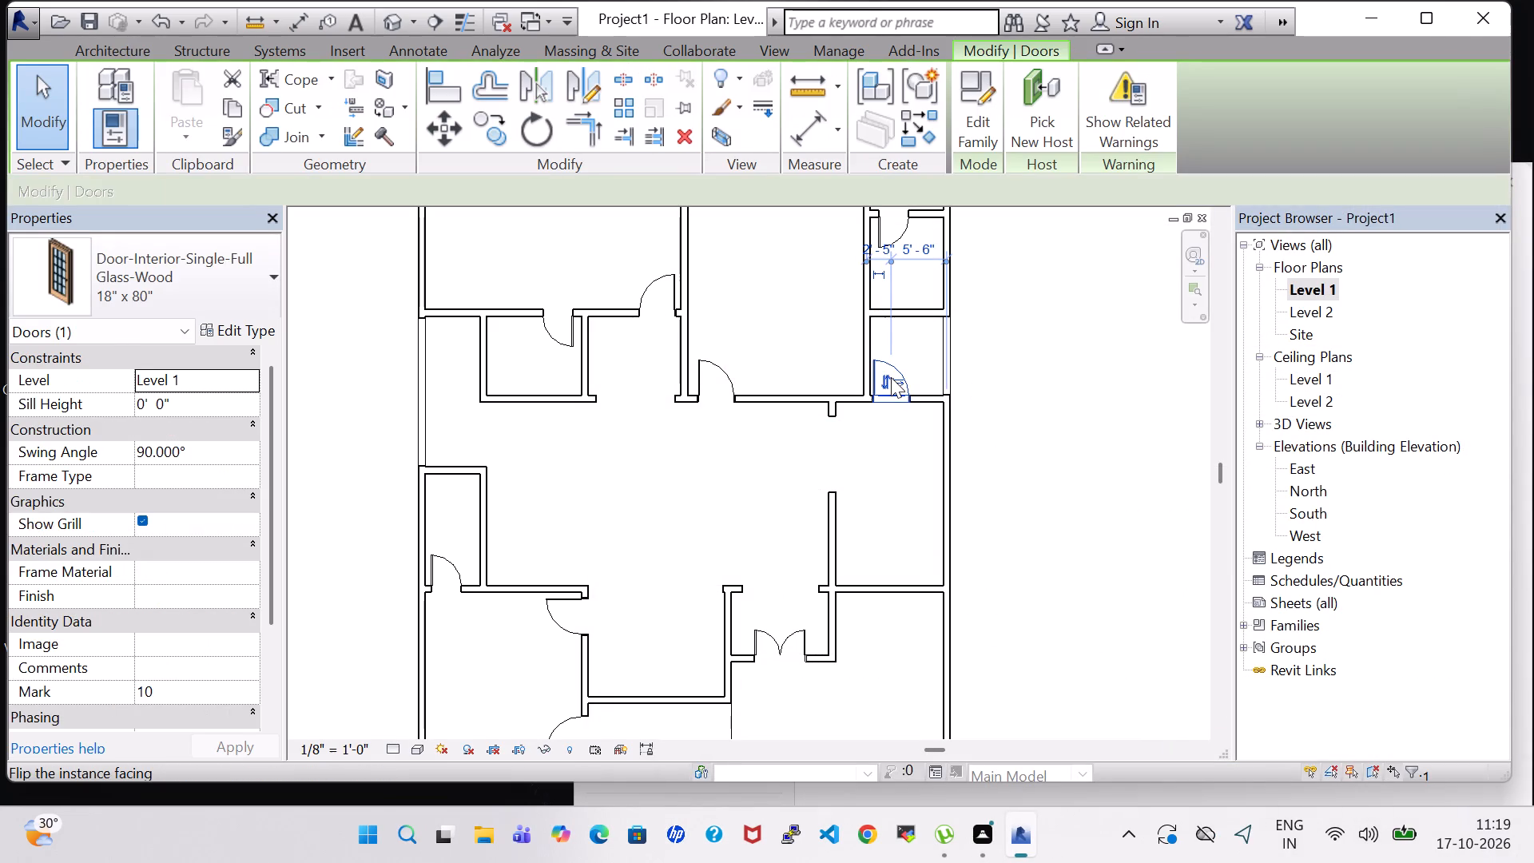
Nudge the full-glass door in the small low-walled east space slightly farther east along its wall.
key(Right)
click(1053, 460)
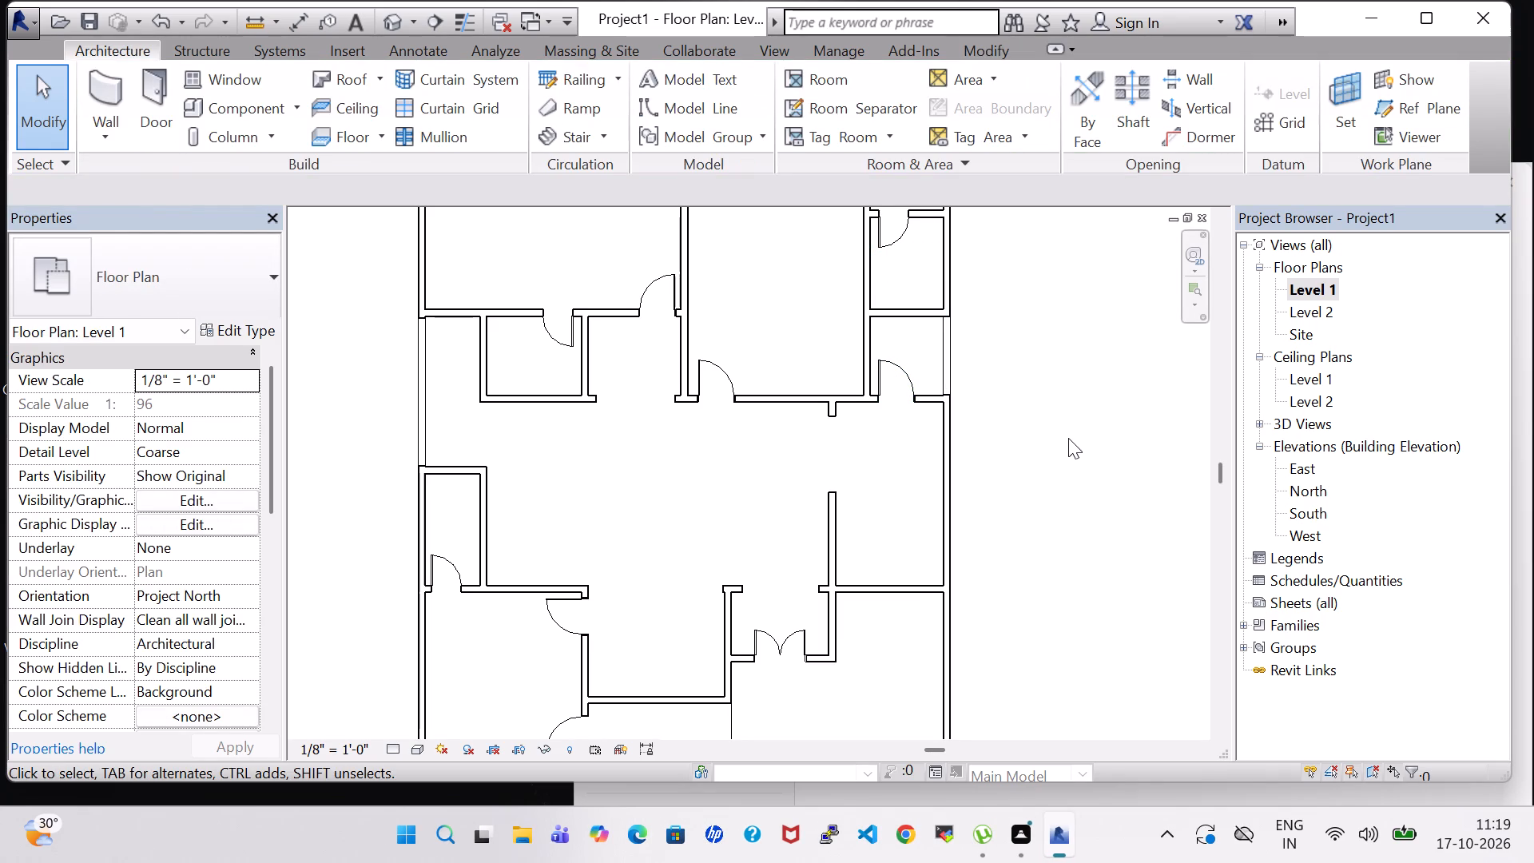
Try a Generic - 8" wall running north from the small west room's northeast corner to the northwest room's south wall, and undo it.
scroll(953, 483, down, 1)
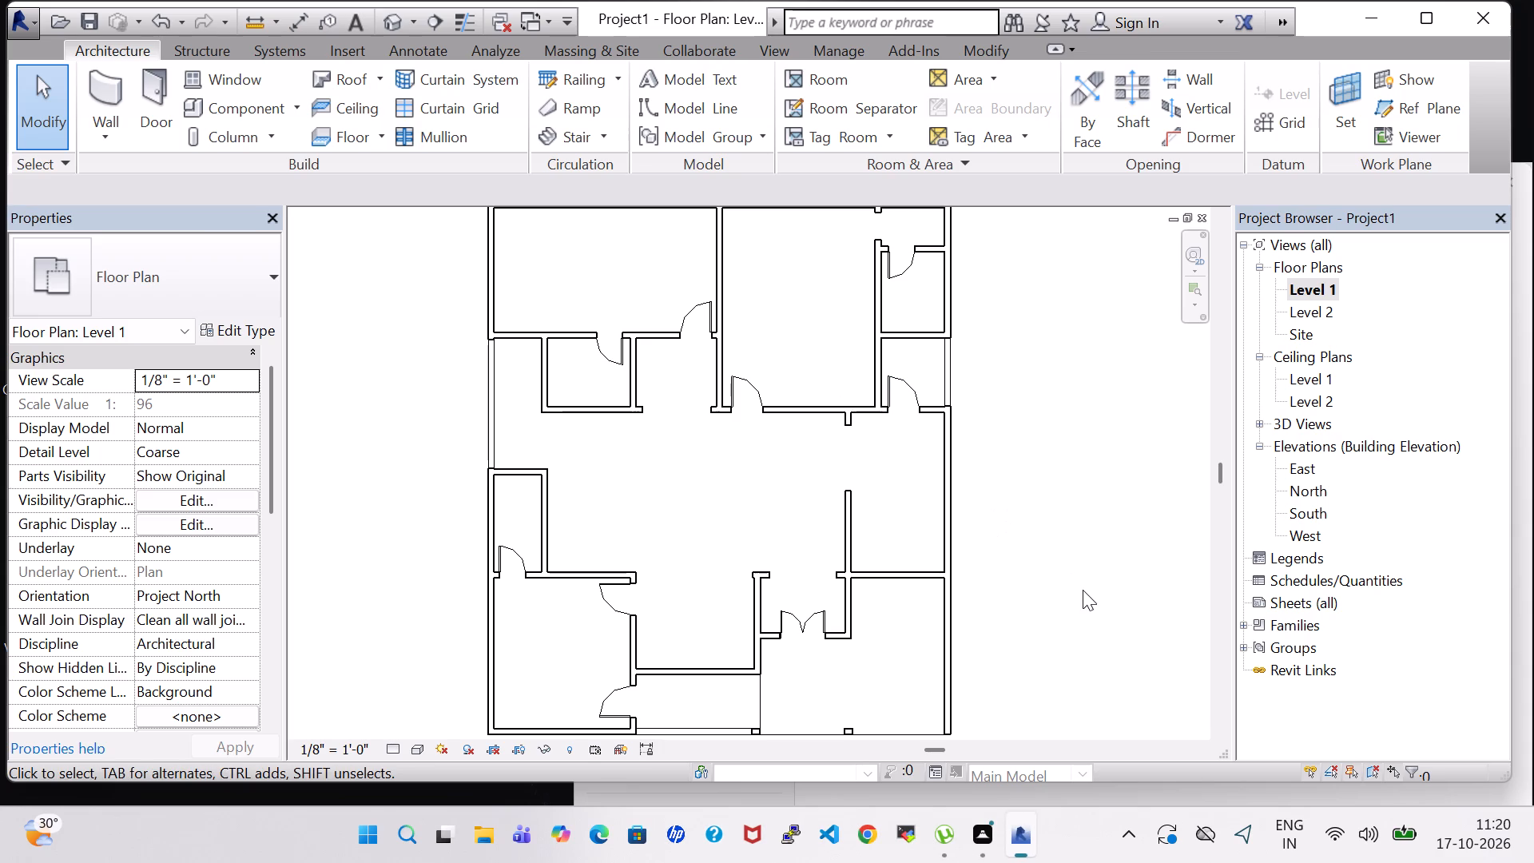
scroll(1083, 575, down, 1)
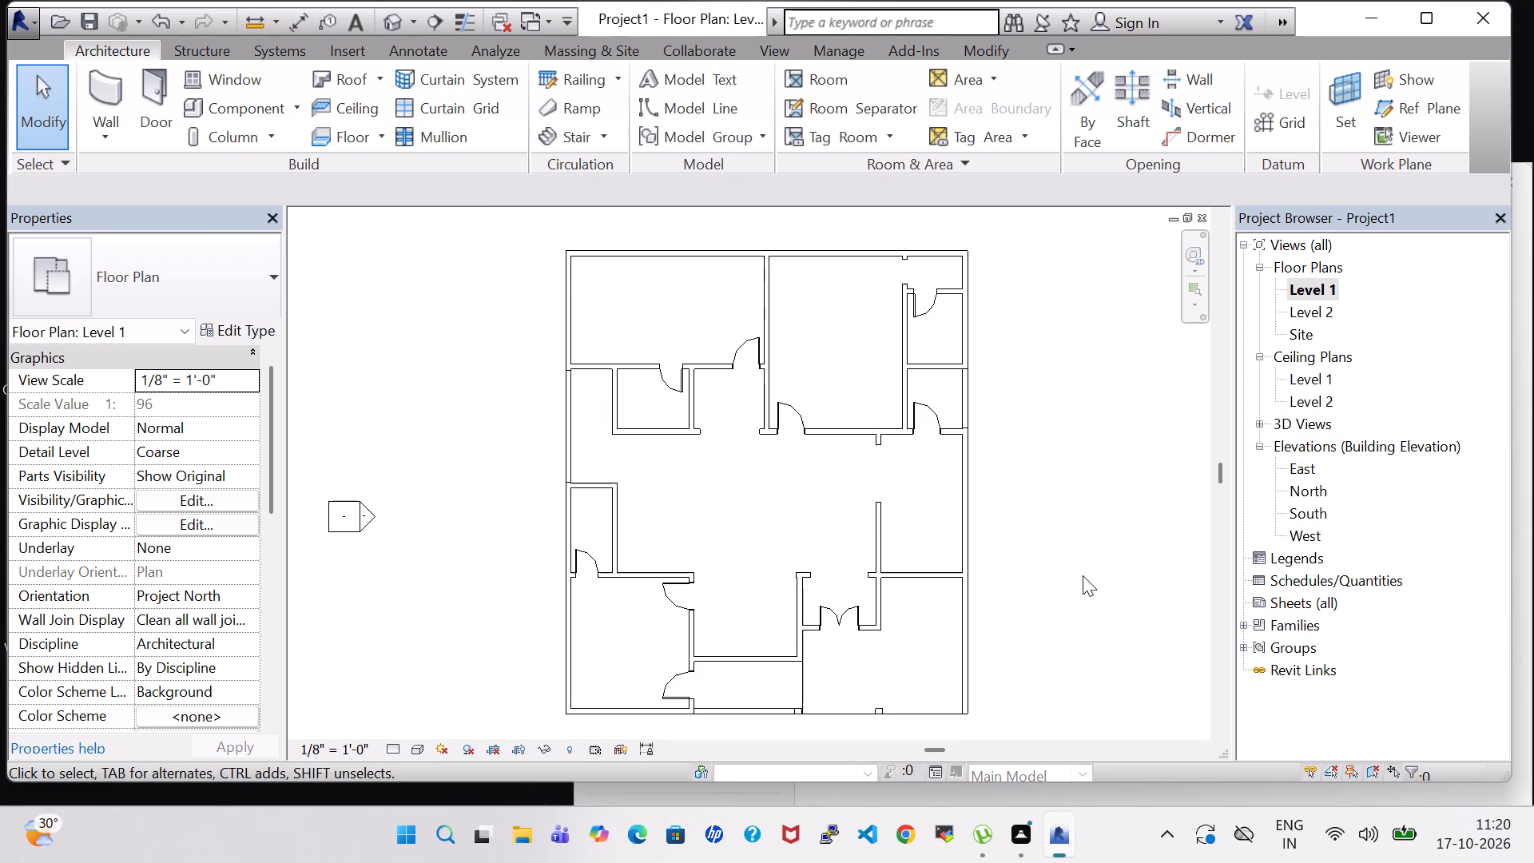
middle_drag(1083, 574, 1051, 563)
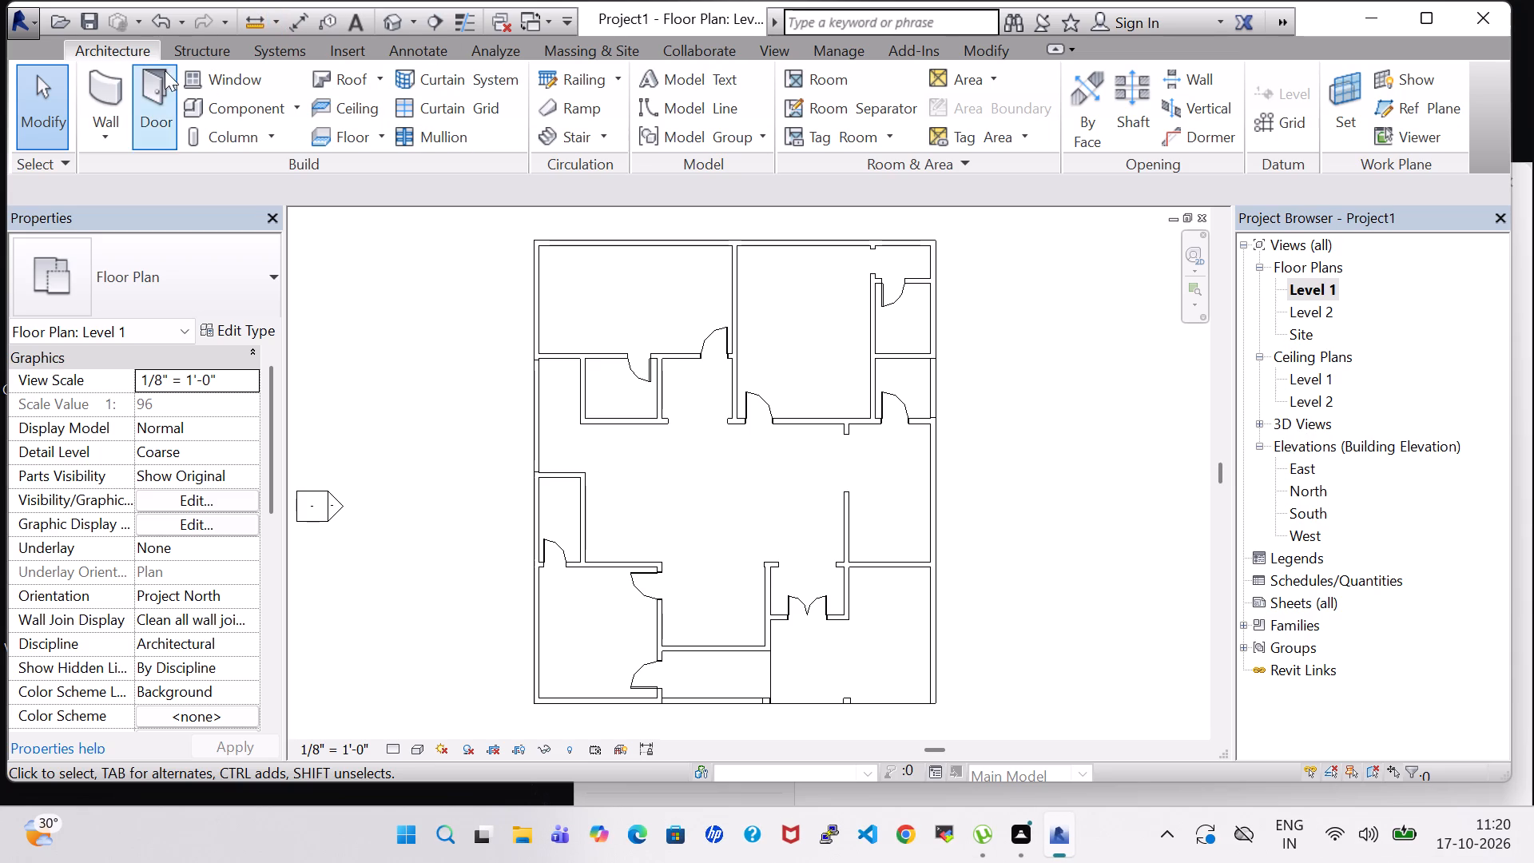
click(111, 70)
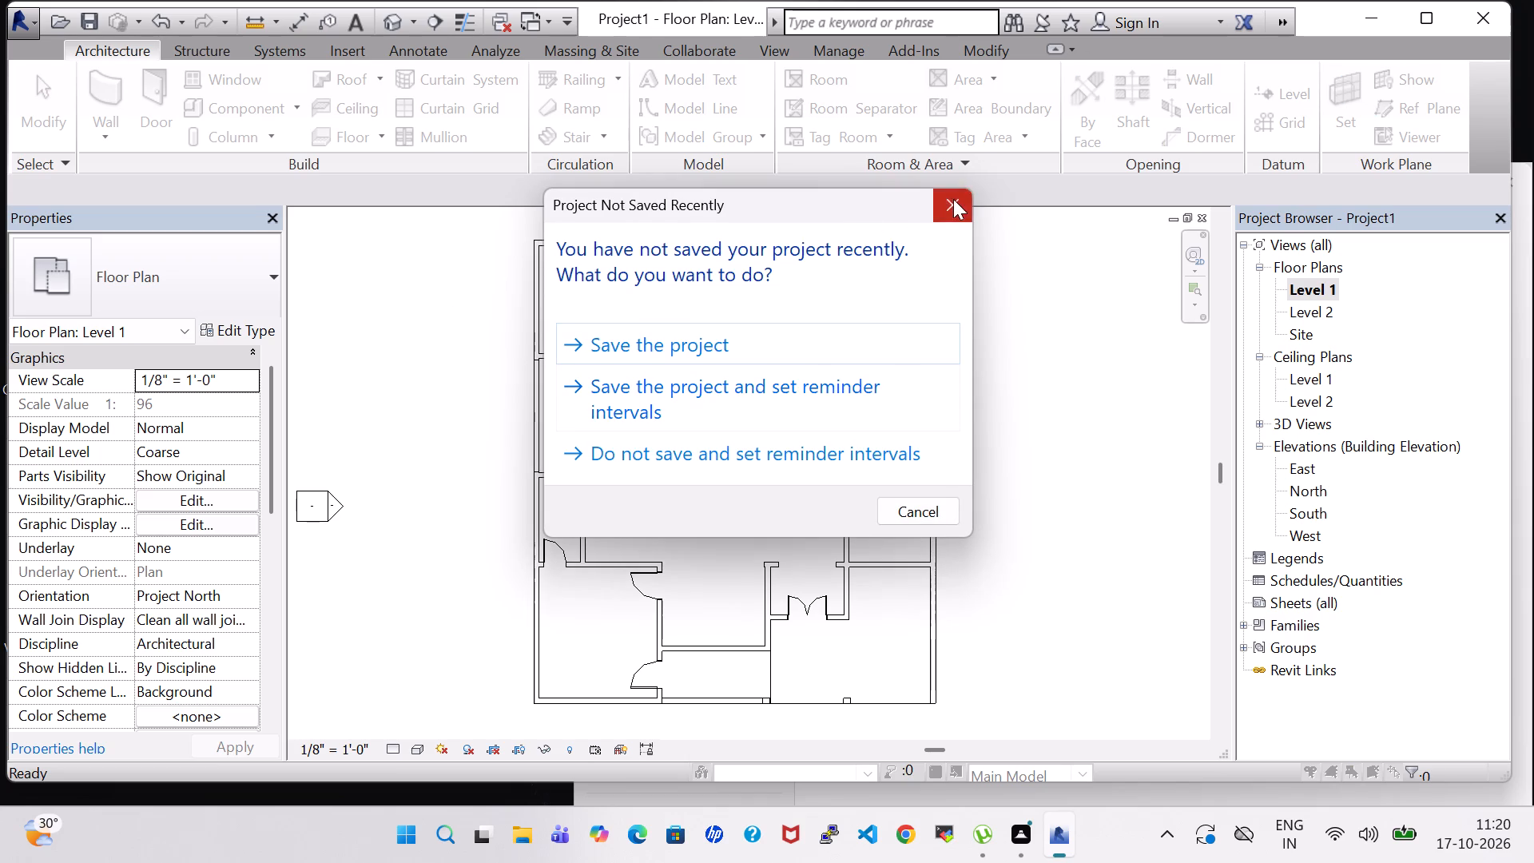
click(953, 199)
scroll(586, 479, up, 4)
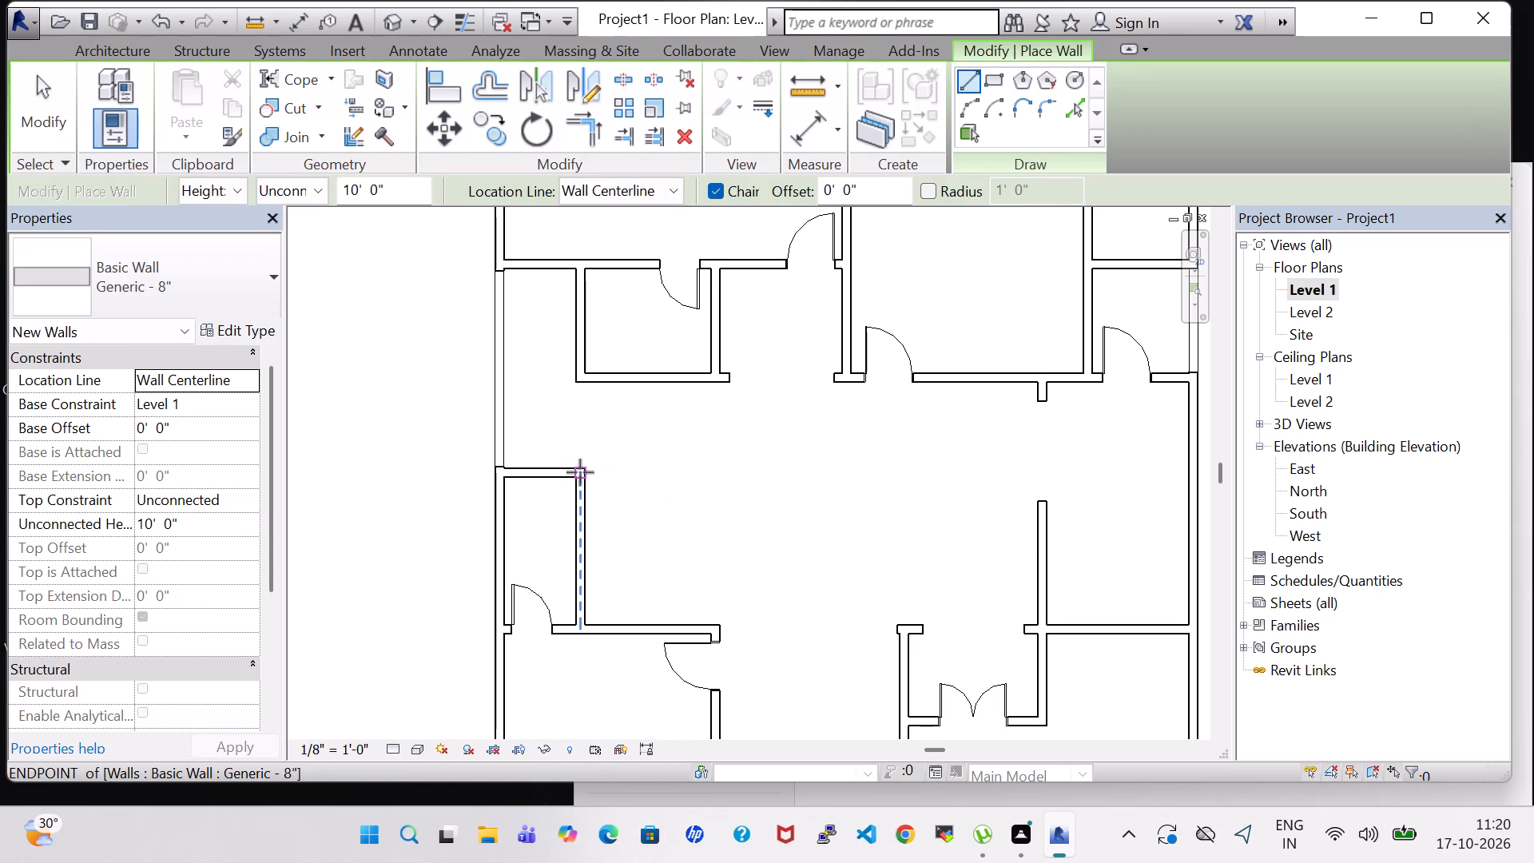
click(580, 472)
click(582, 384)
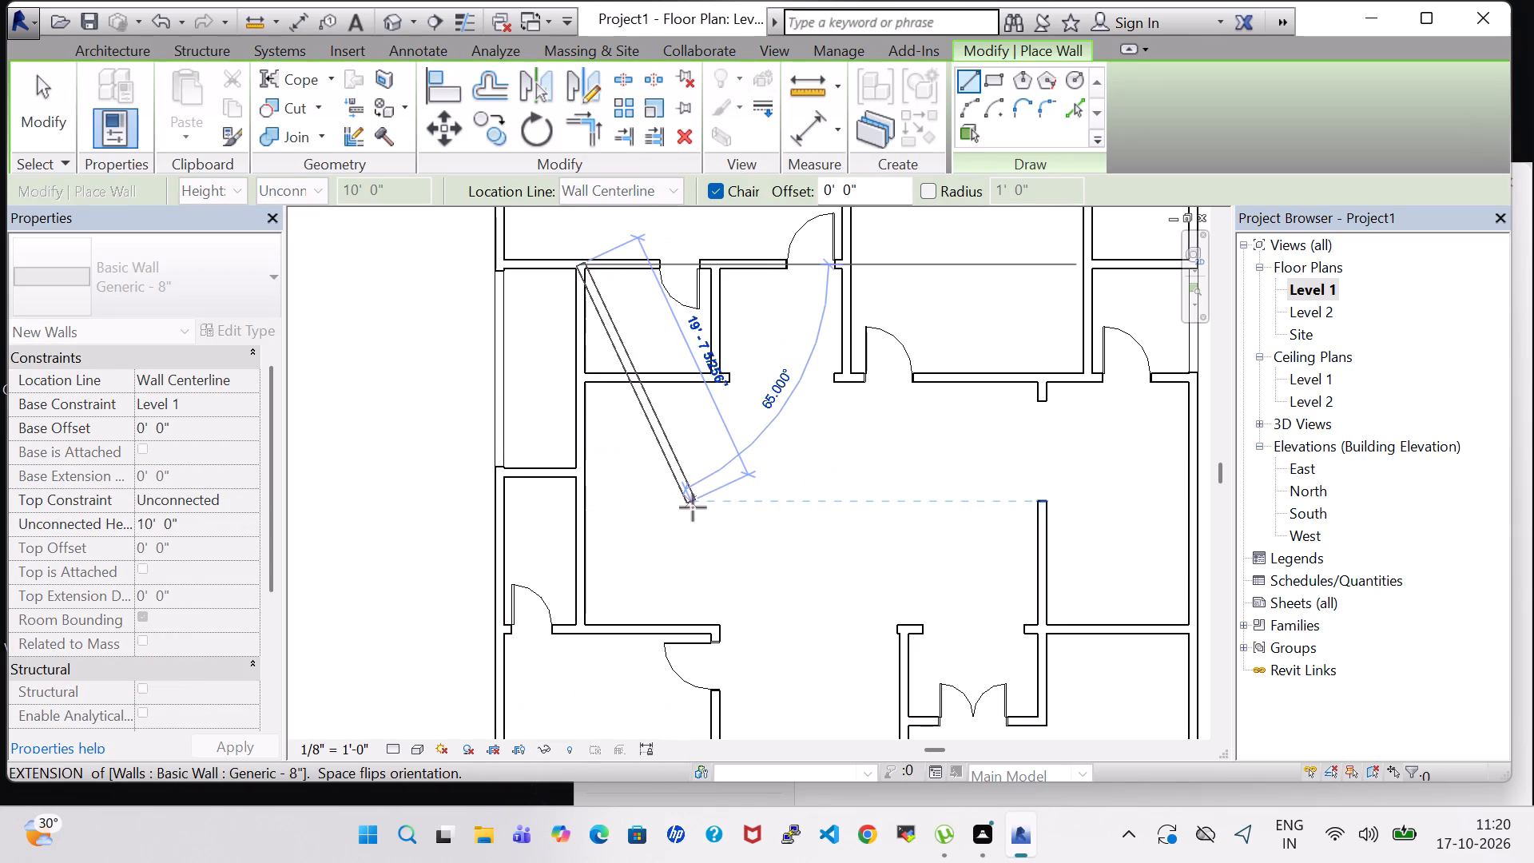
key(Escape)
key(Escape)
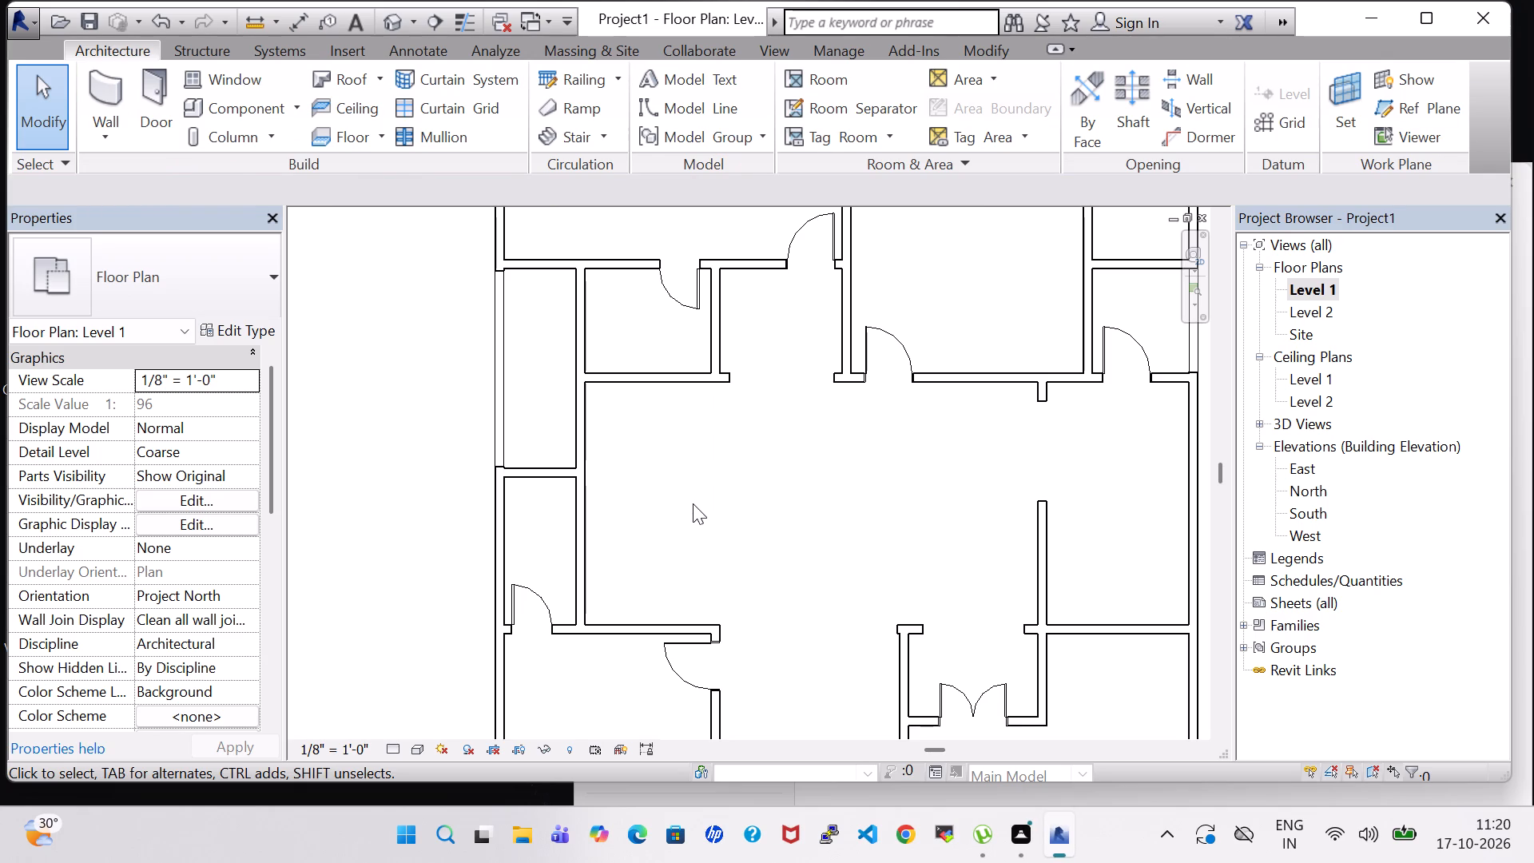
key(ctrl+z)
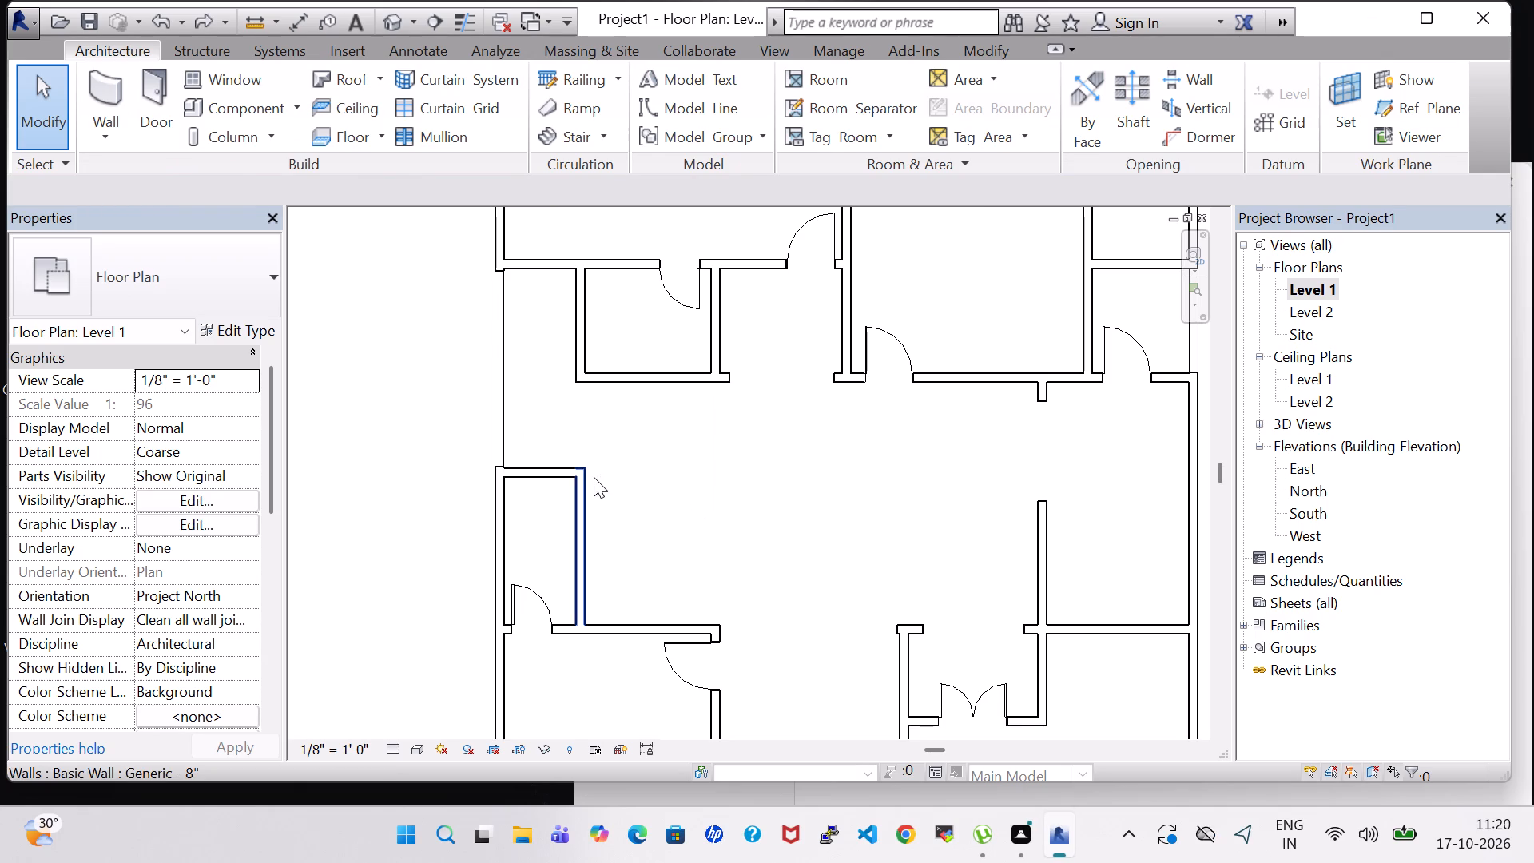
Place tagged rooms in the northwest room, the open west strip, the small room east of it, and the adjoining open recess.
click(428, 463)
scroll(429, 460, down, 2)
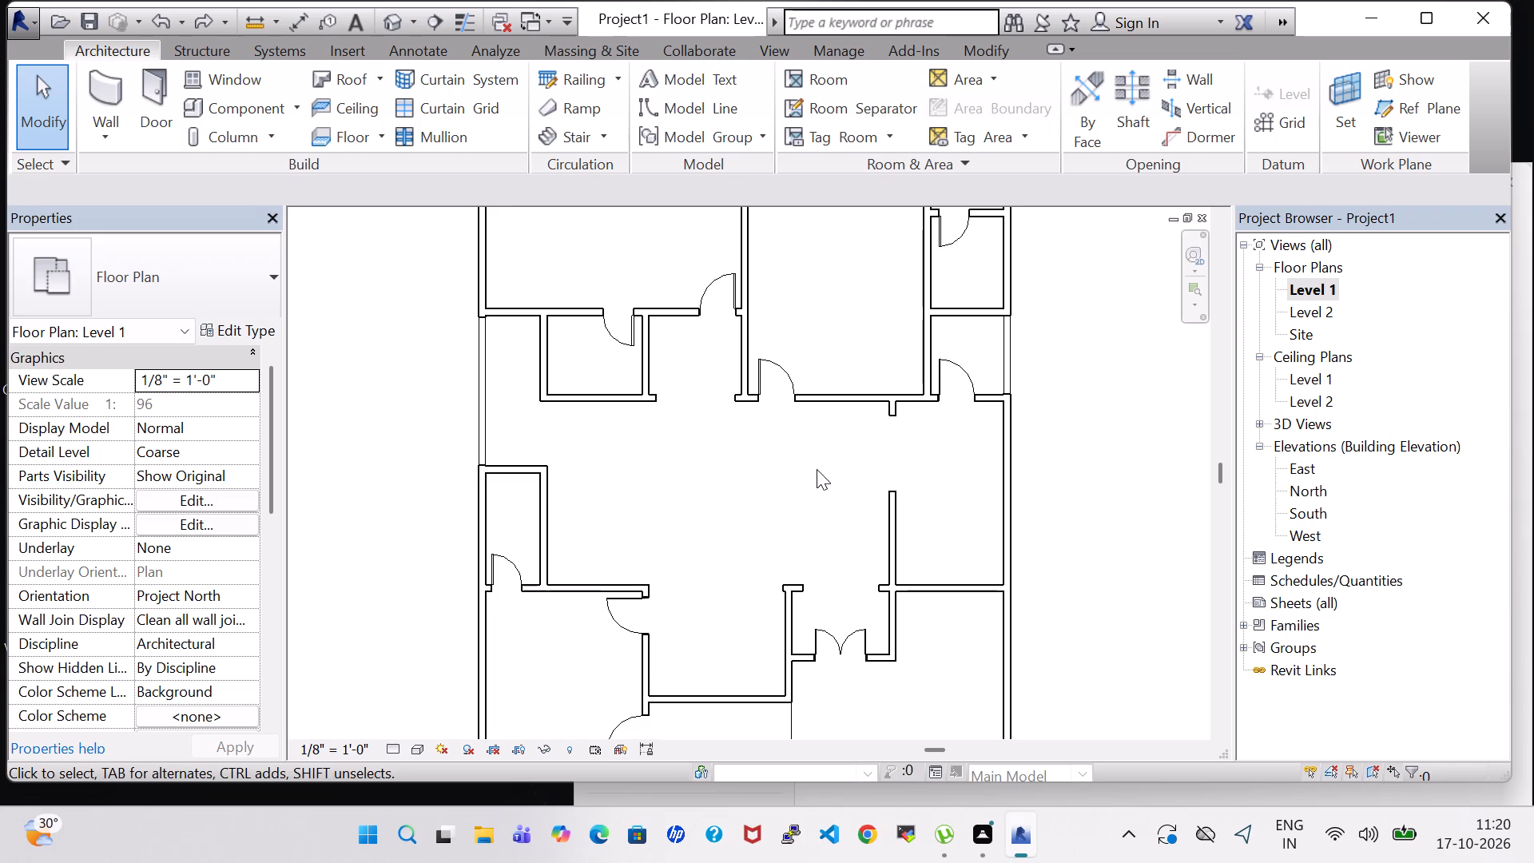
scroll(1091, 464, down, 2)
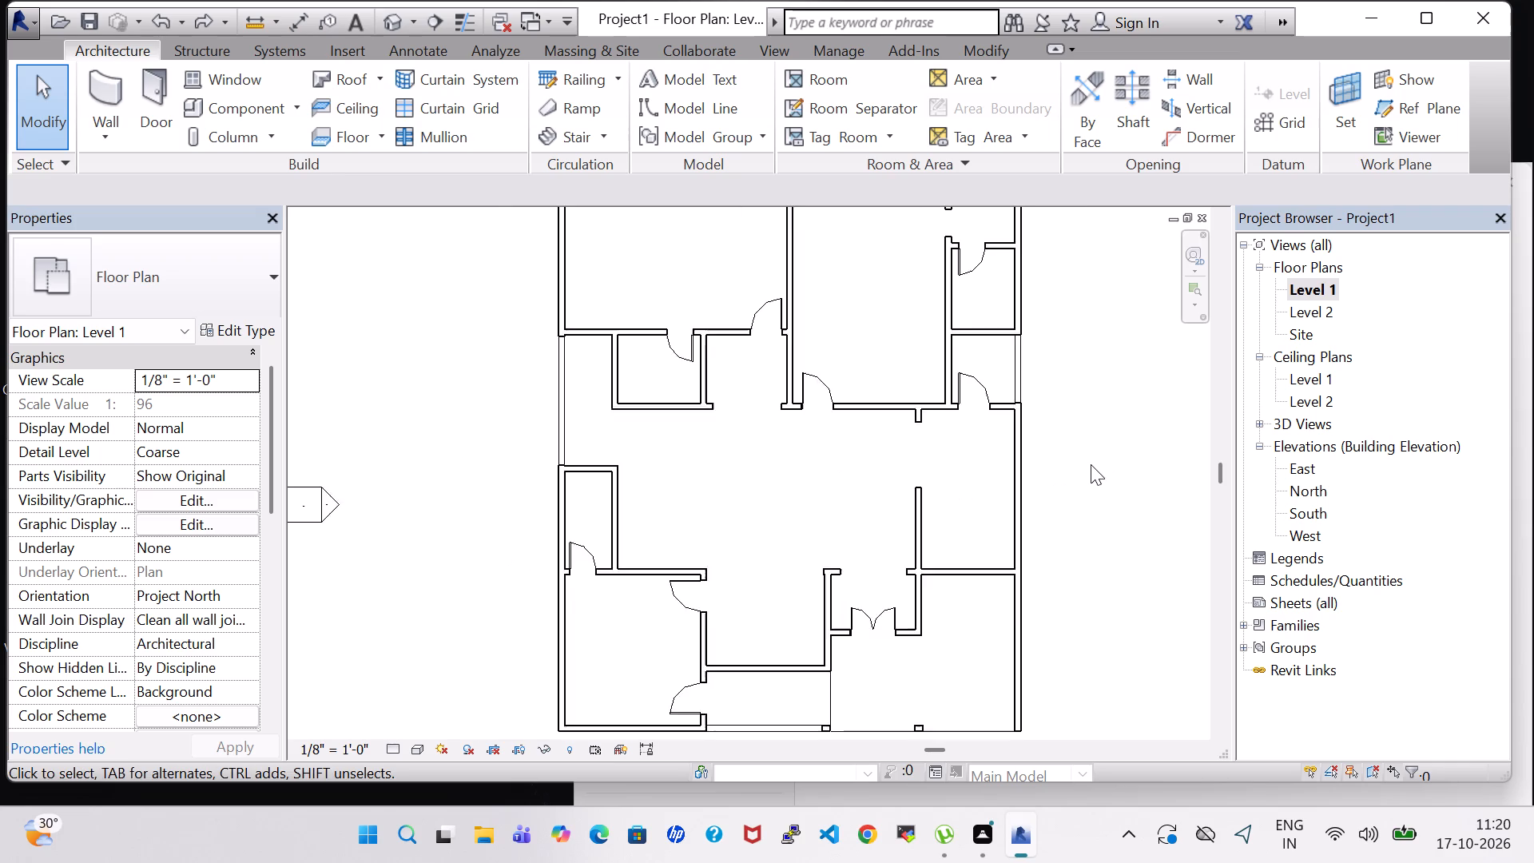
middle_drag(1059, 472, 1005, 471)
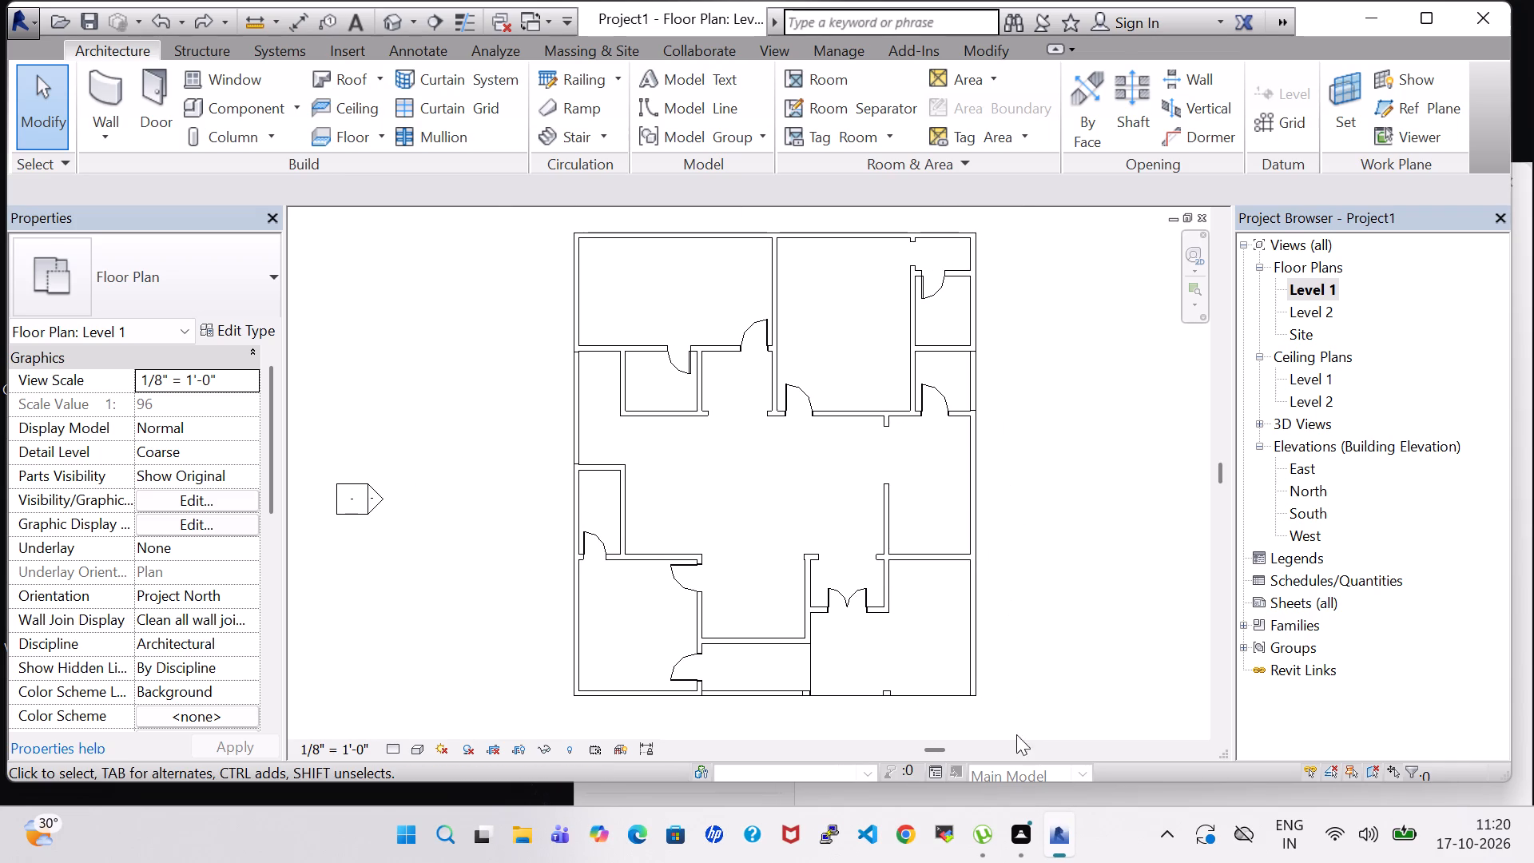
click(1027, 455)
click(829, 81)
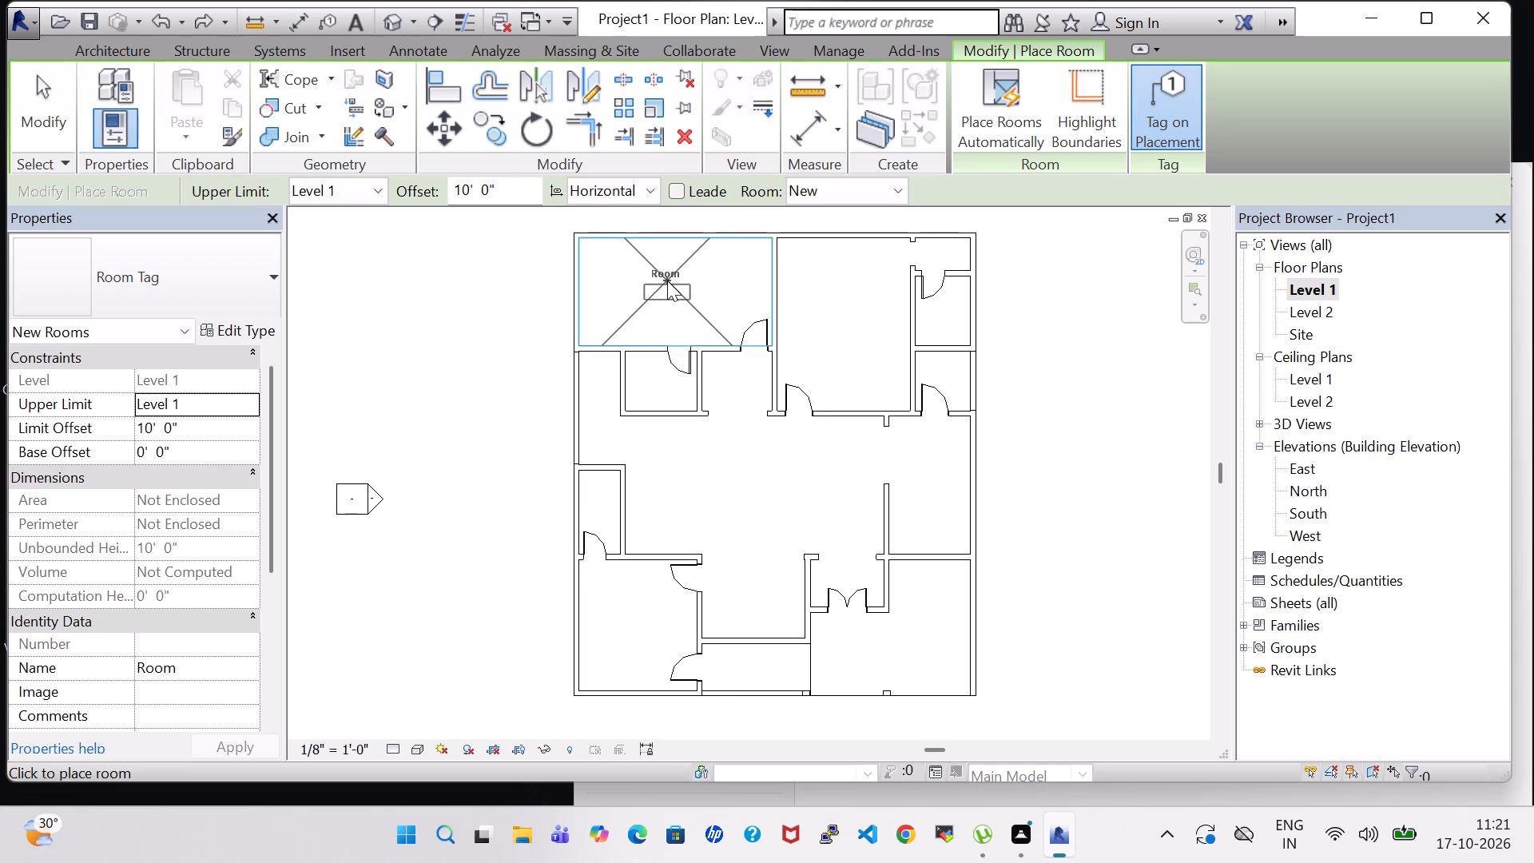
click(667, 280)
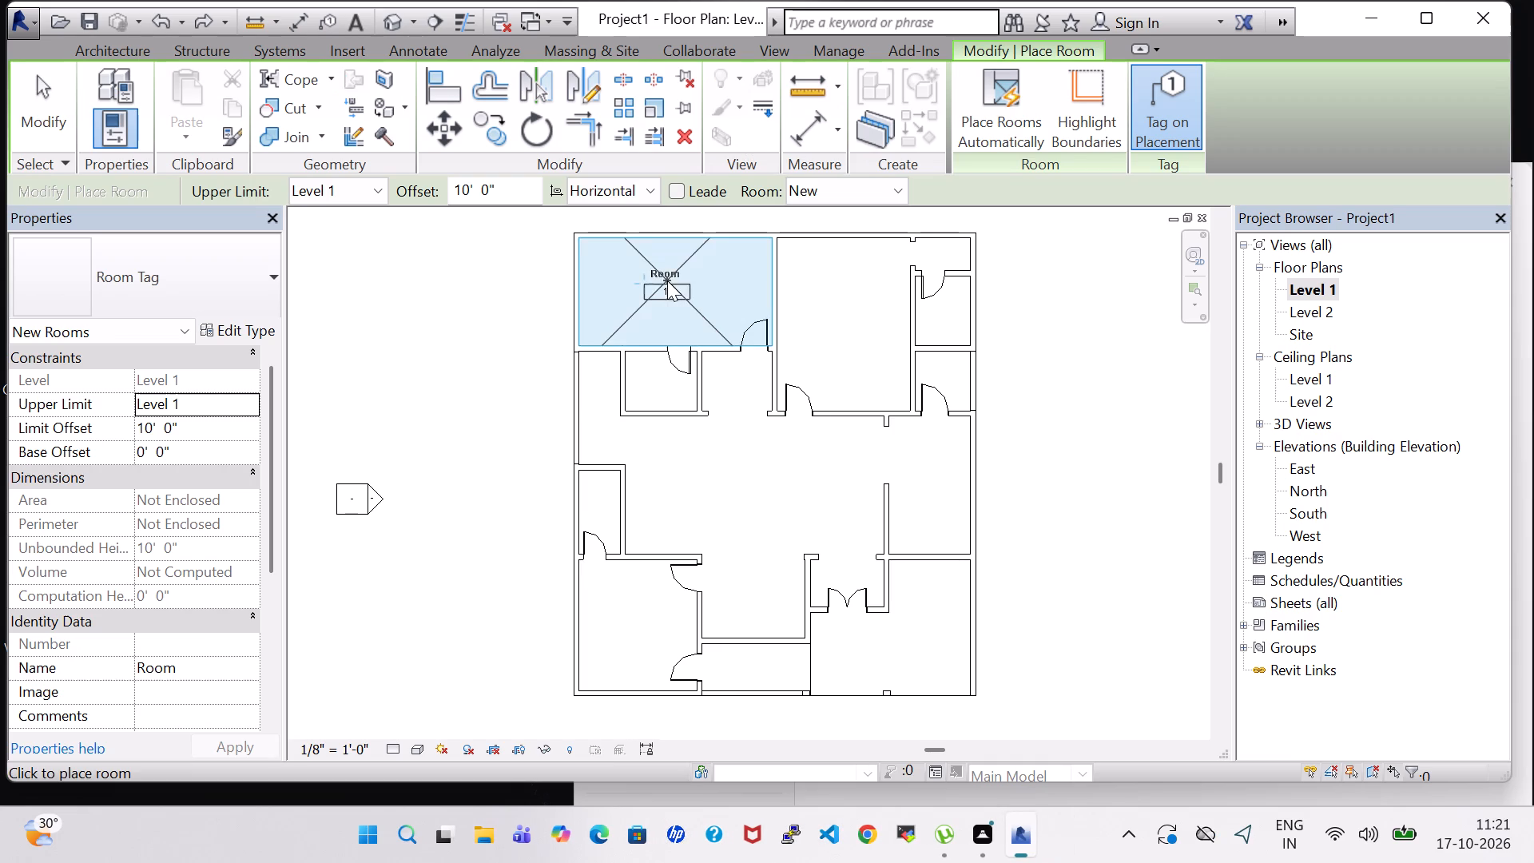
key(space)
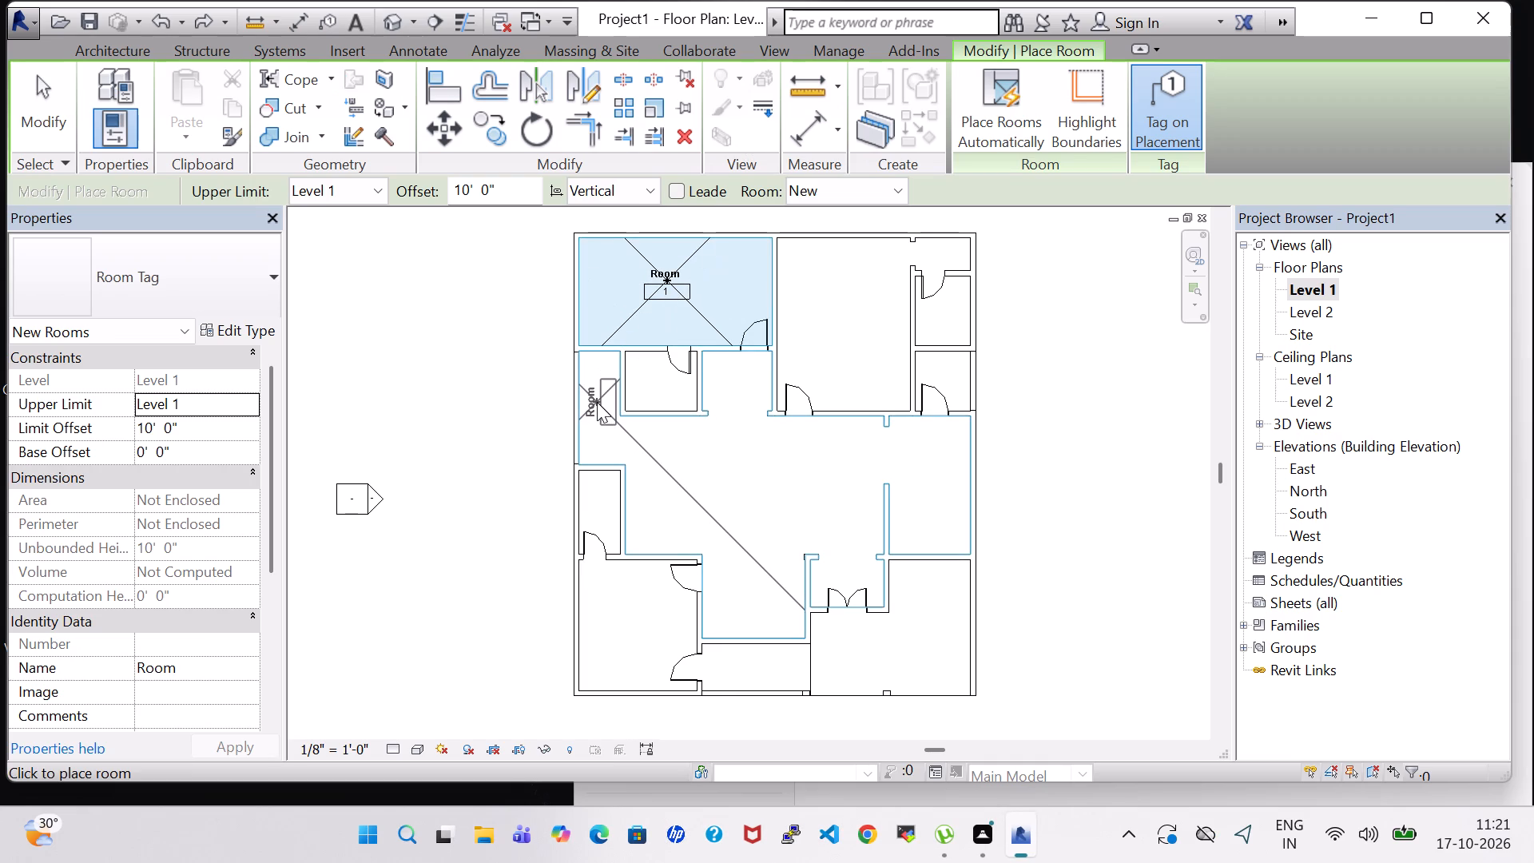
key(space)
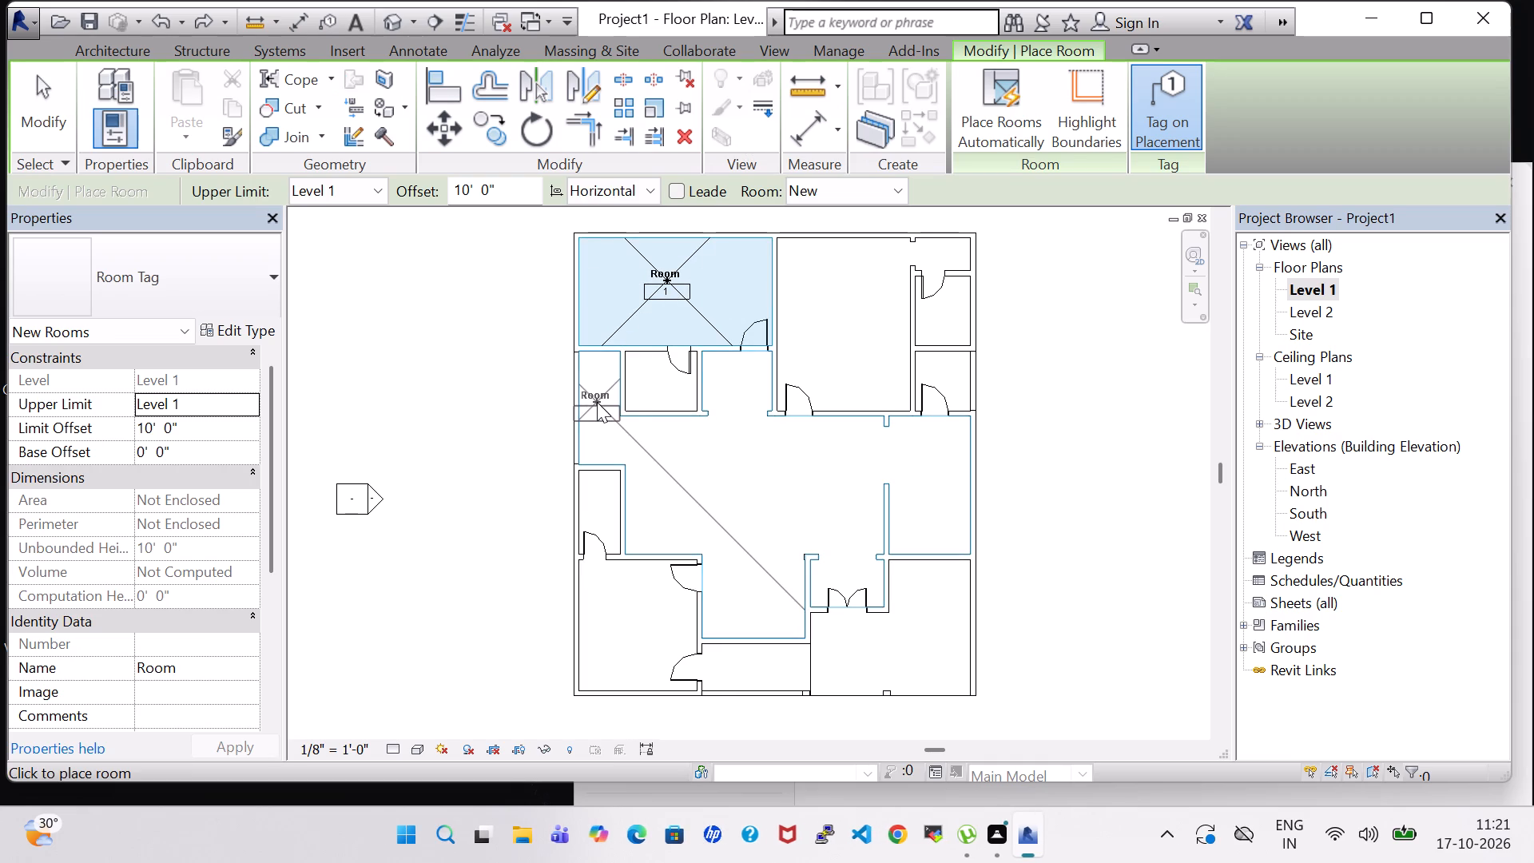
click(598, 405)
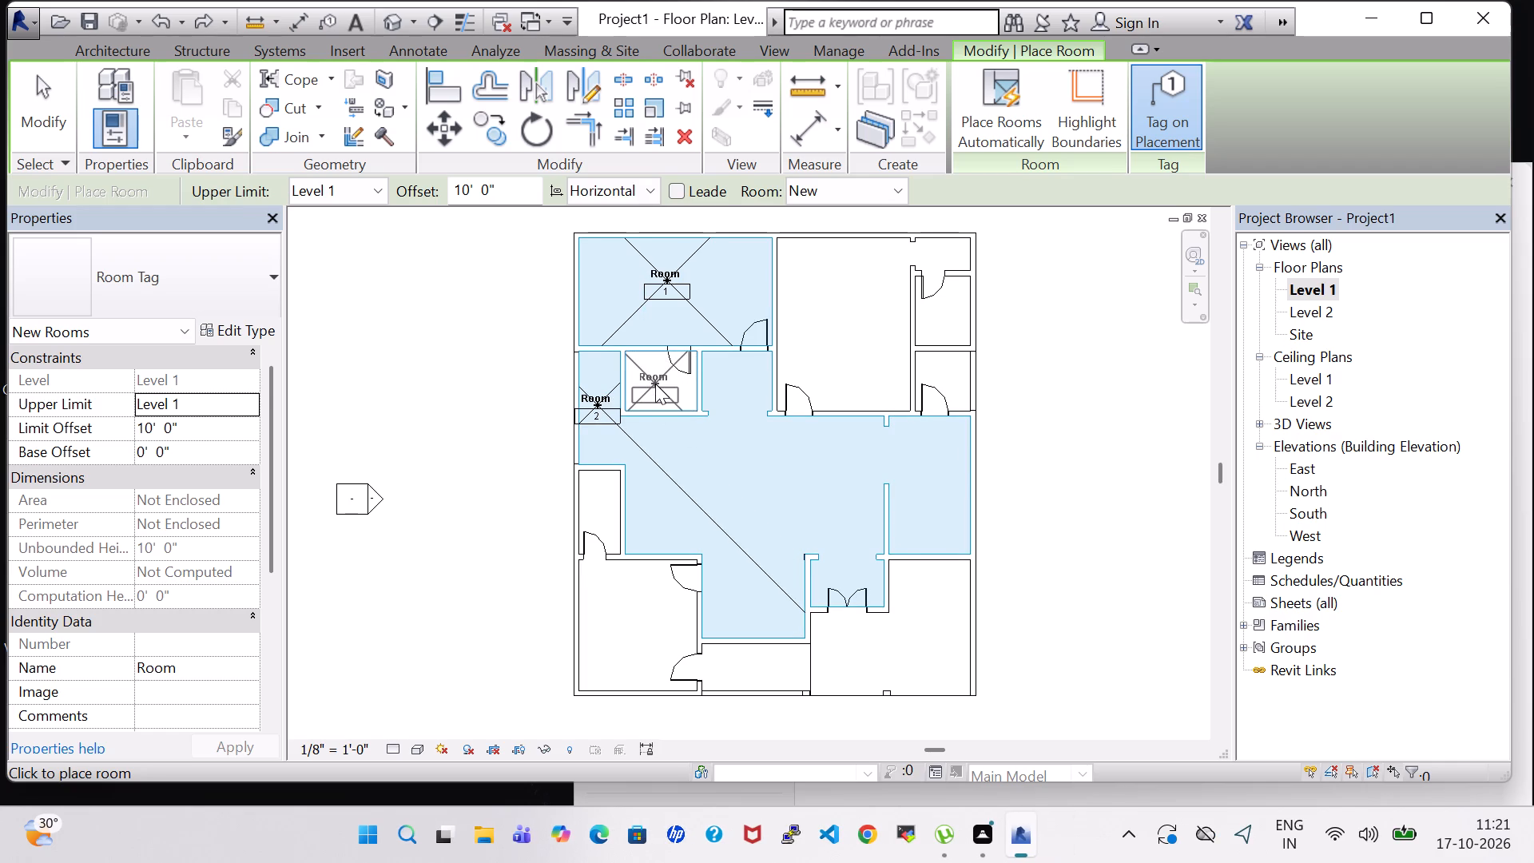
click(655, 384)
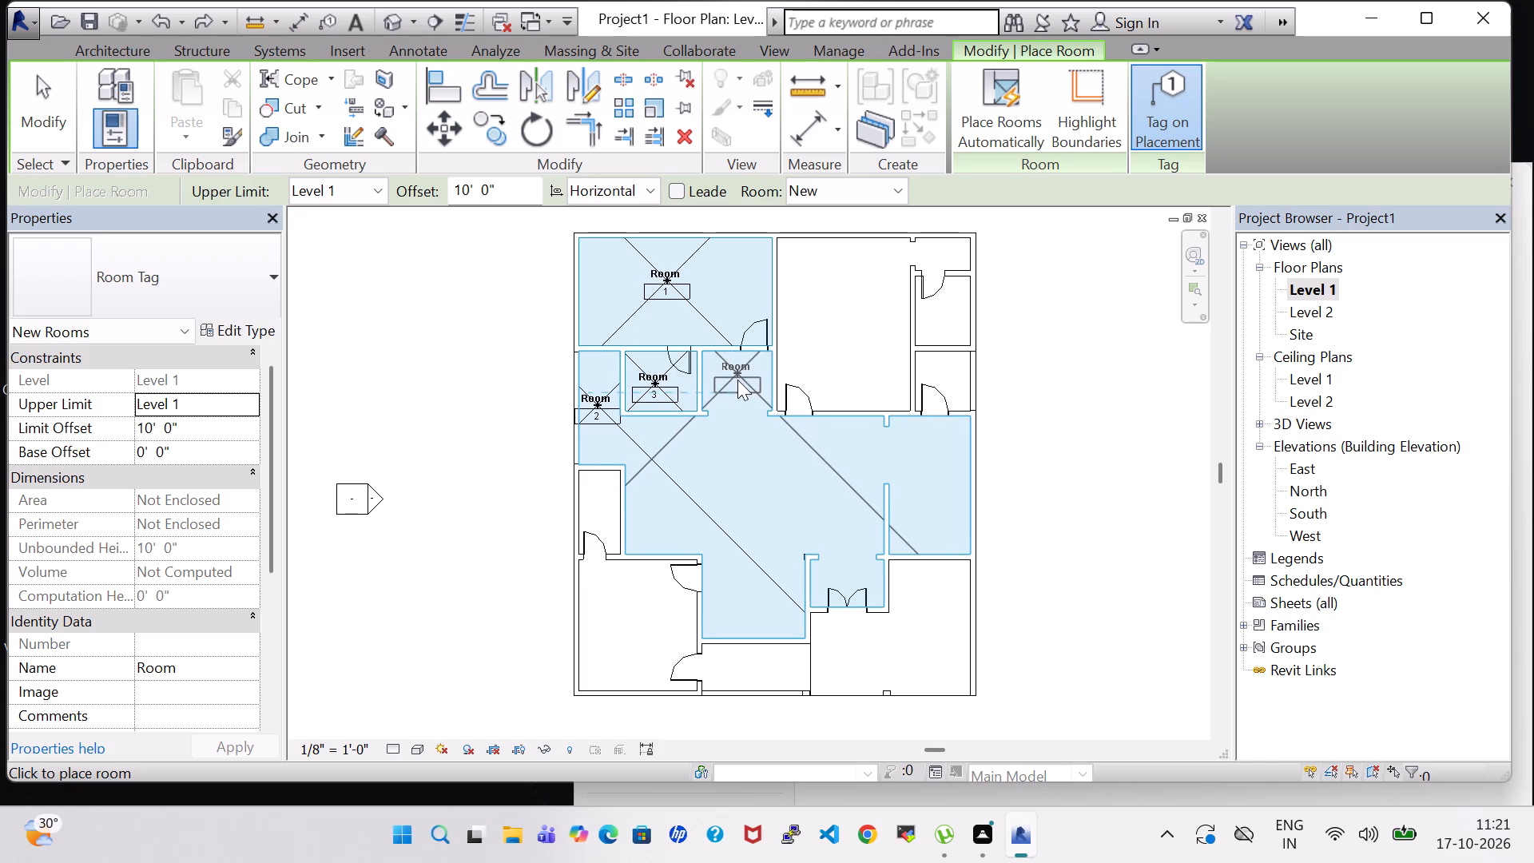
click(737, 383)
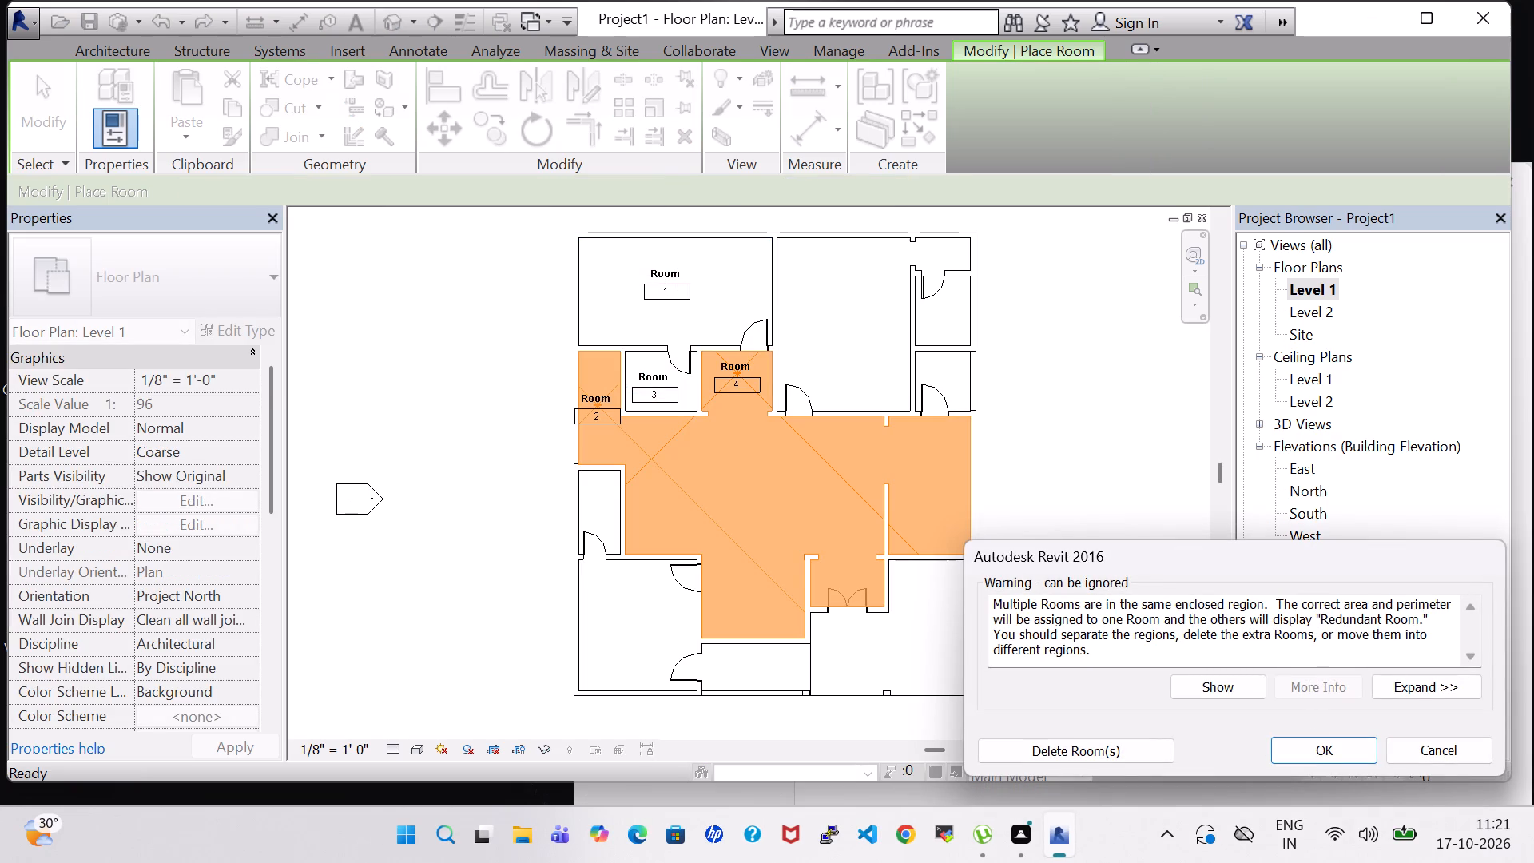
click(1284, 754)
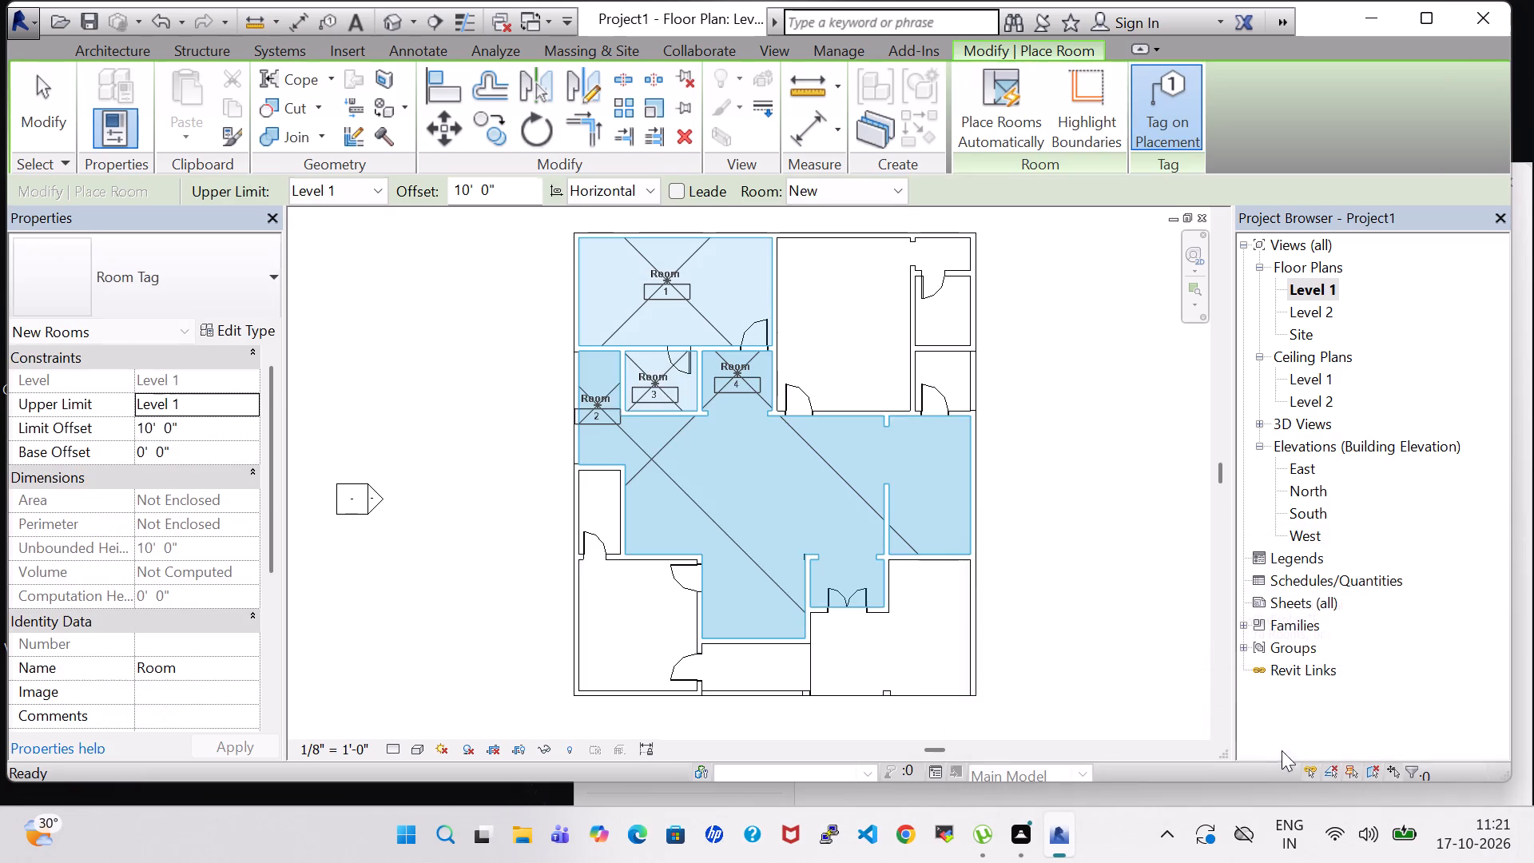
Place tagged rooms in the large northeast room, its corner alcove, the small room south of the alcove, and the low-walled east space.
click(840, 322)
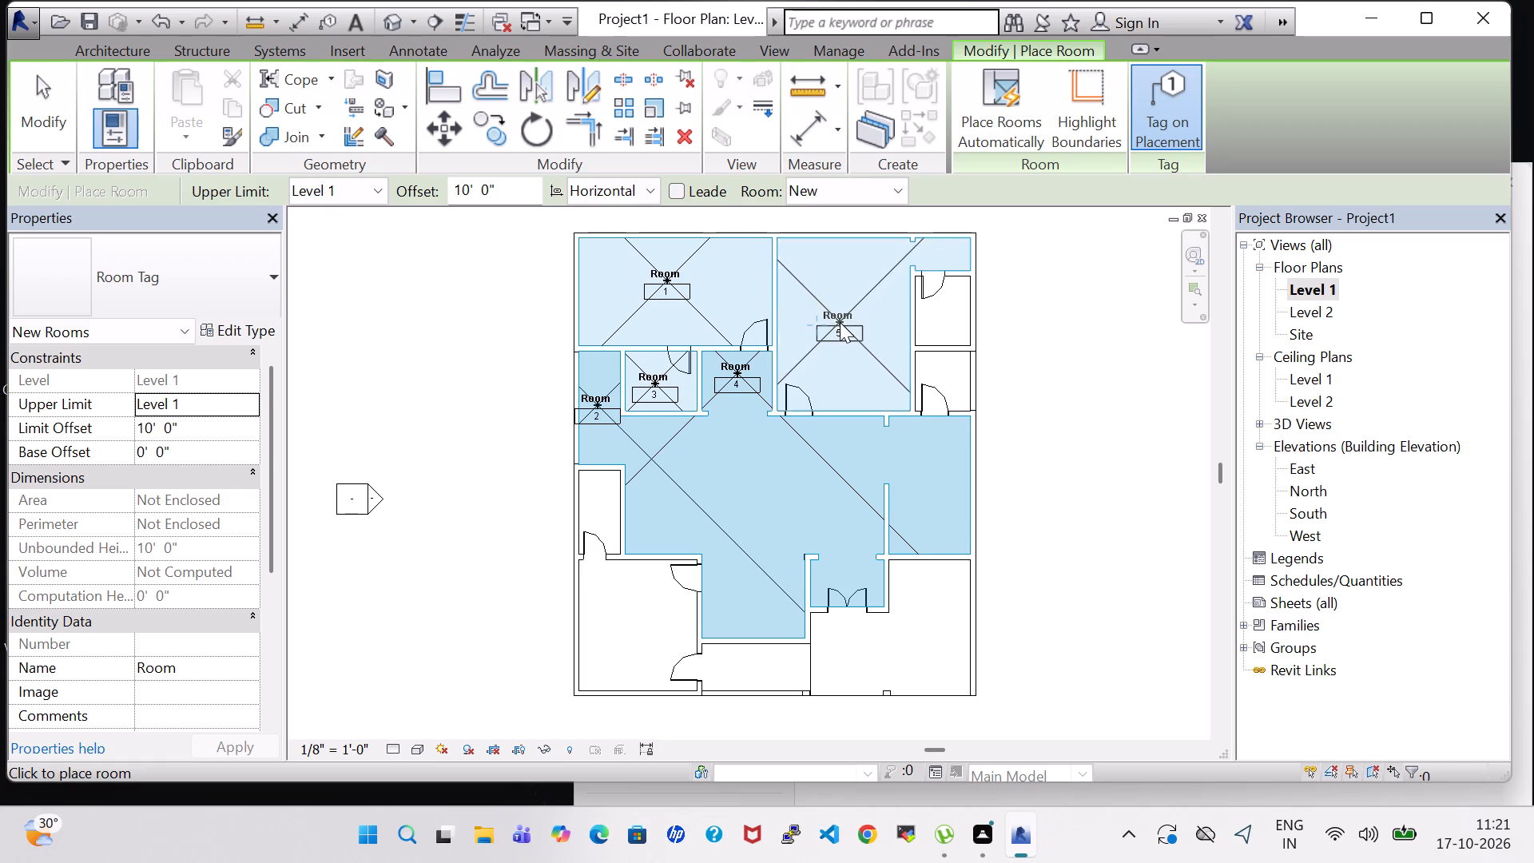
scroll(960, 254, up, 2)
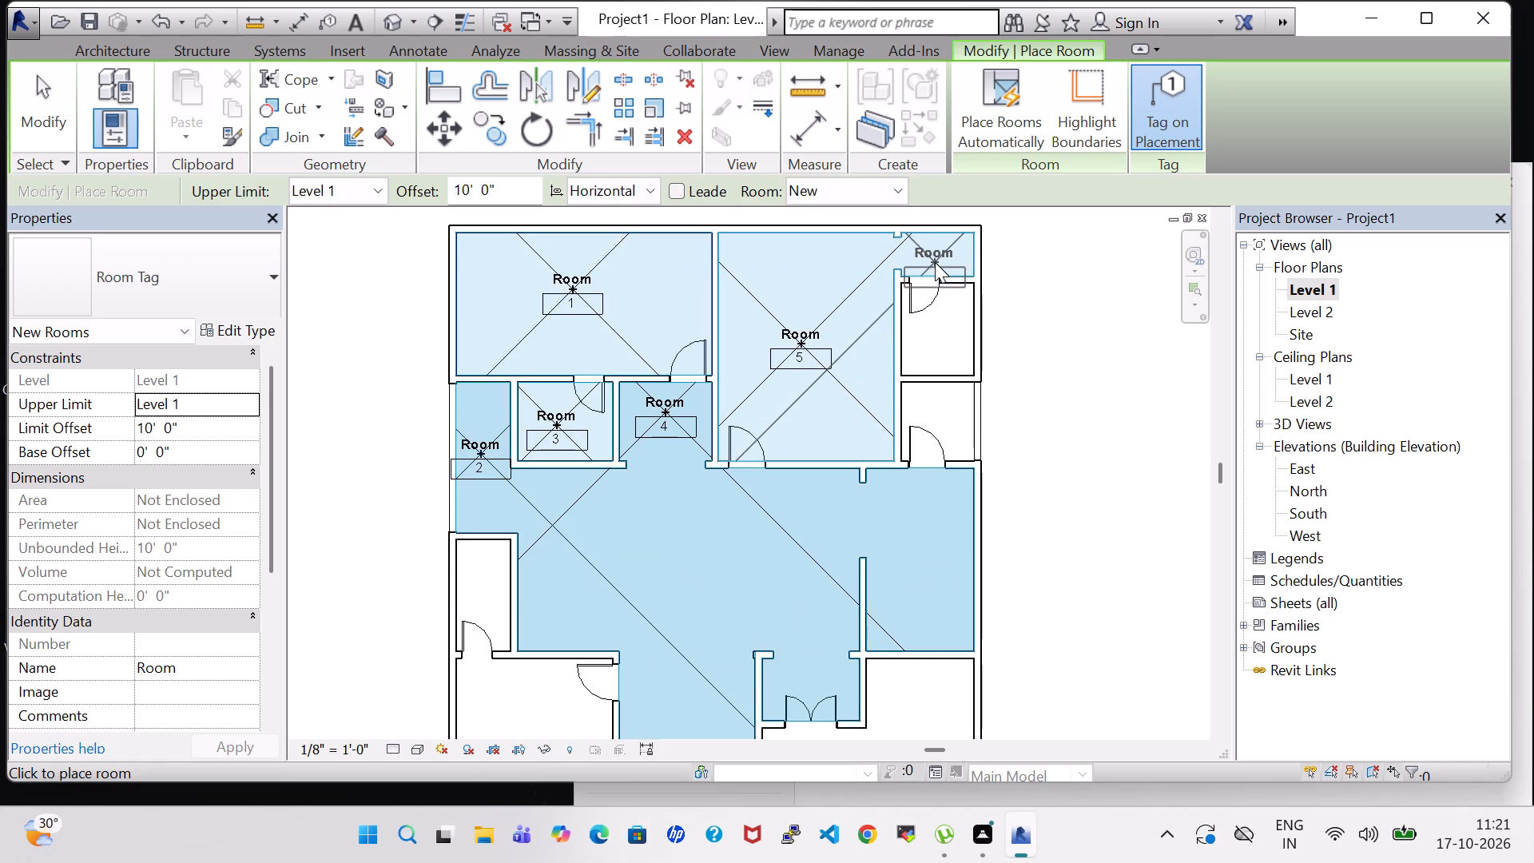
click(935, 262)
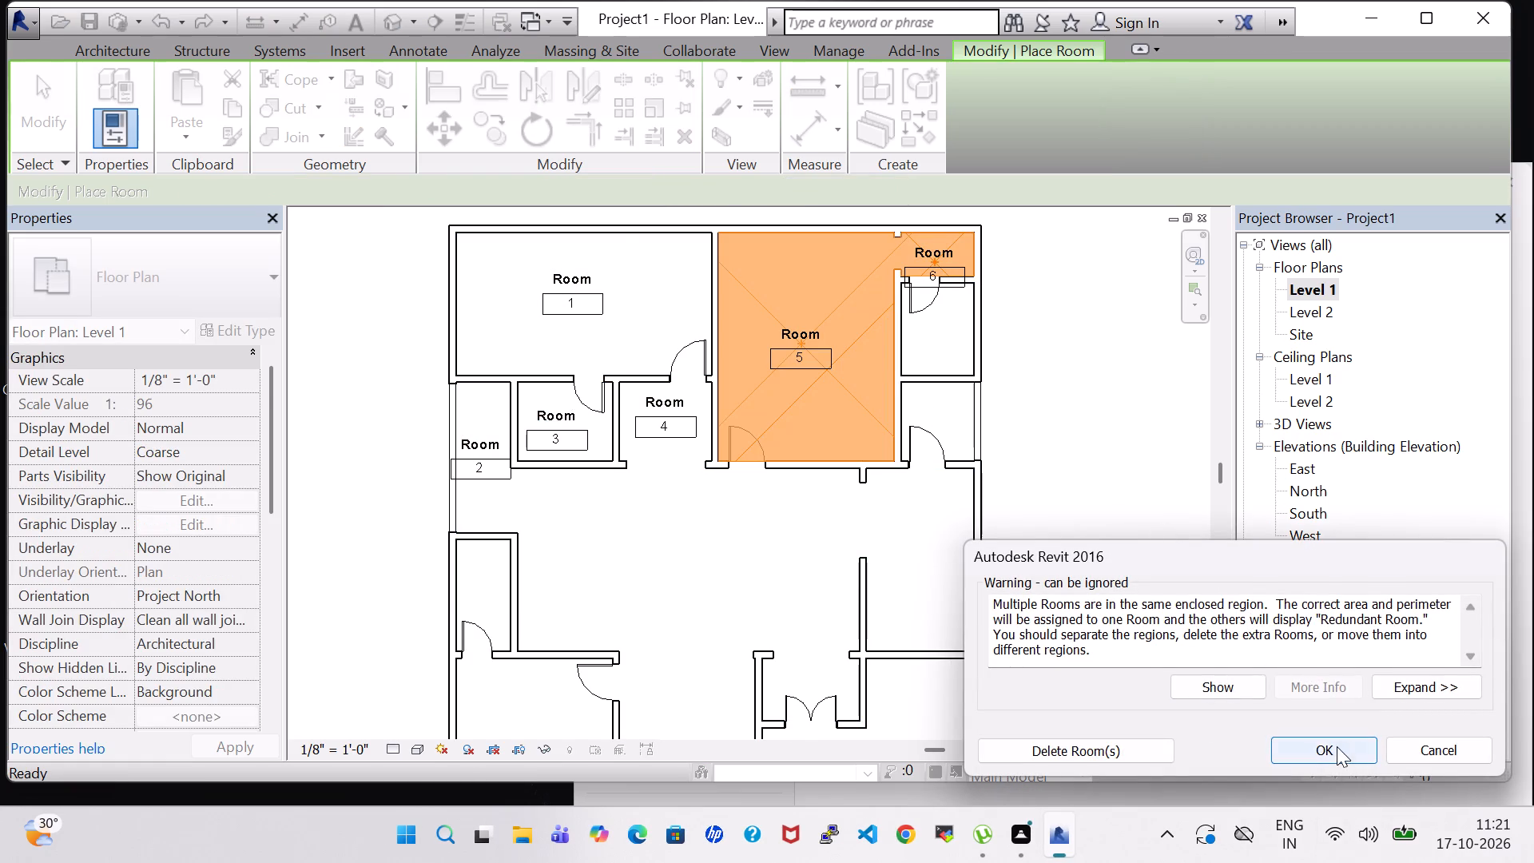
click(1337, 746)
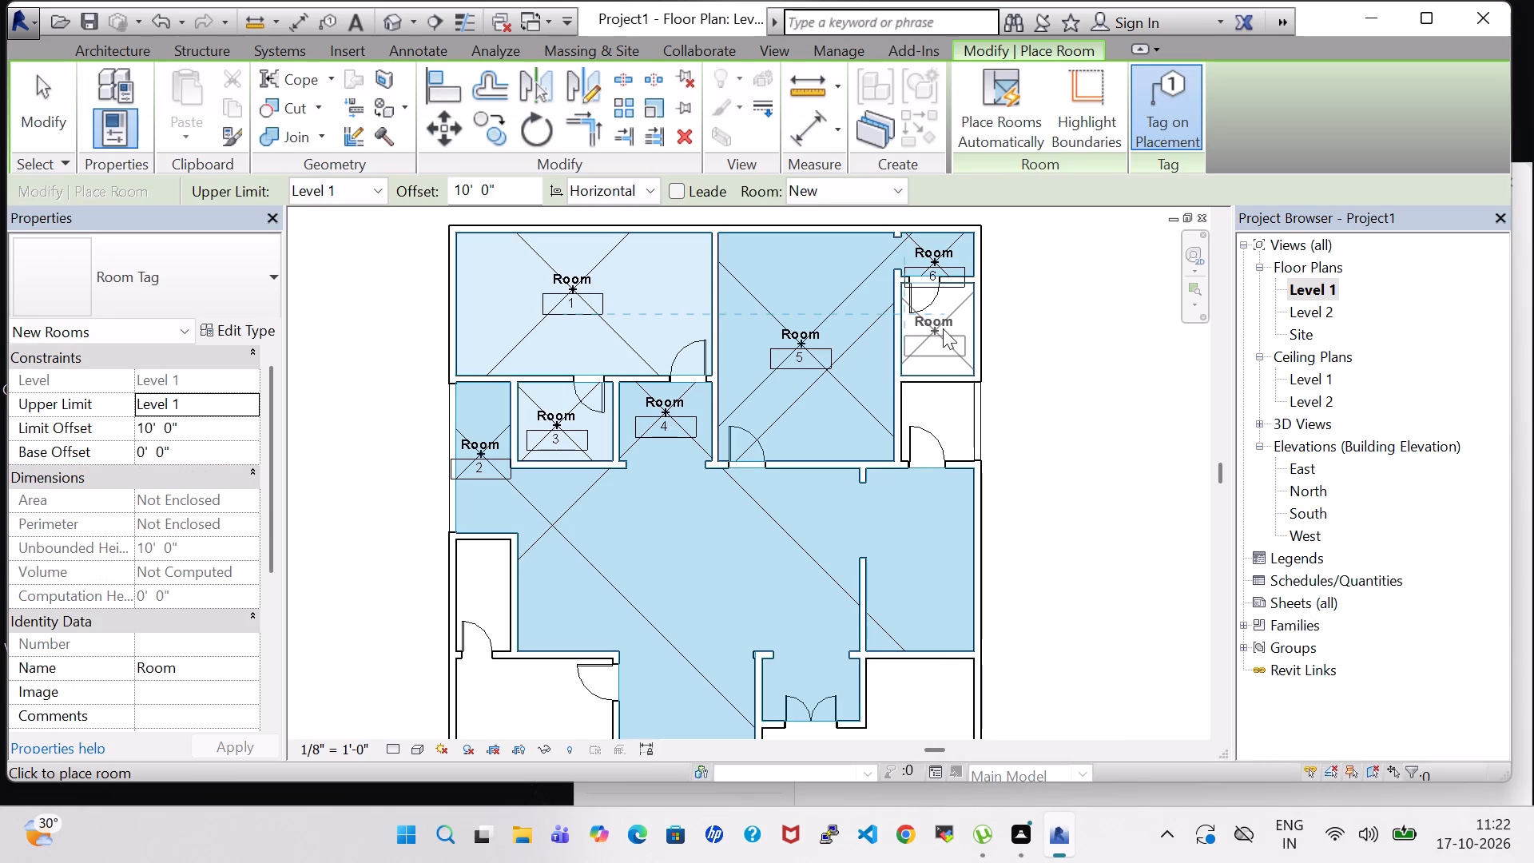
click(943, 328)
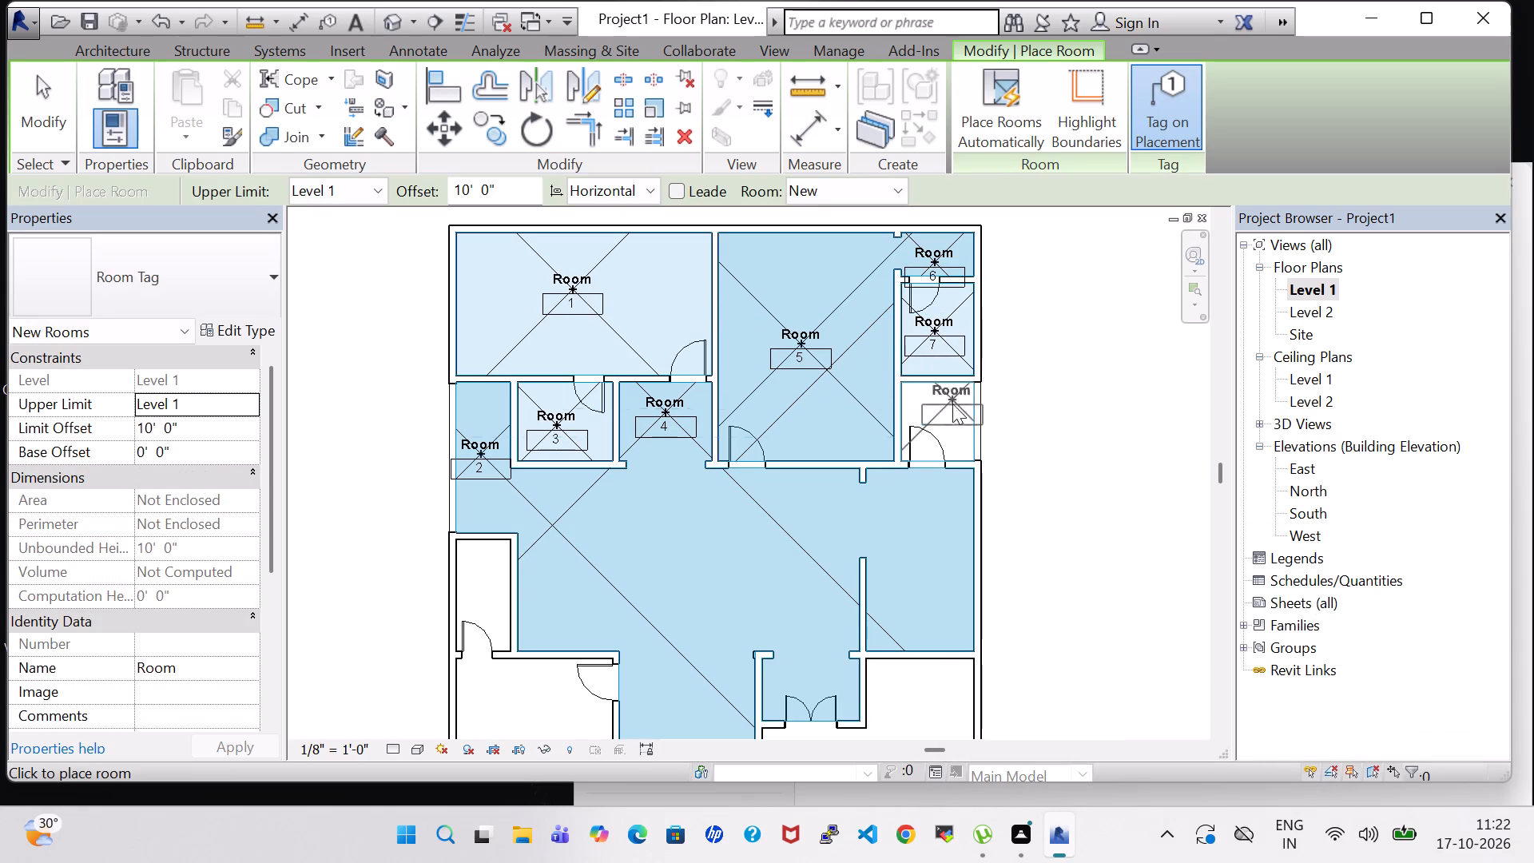
click(932, 409)
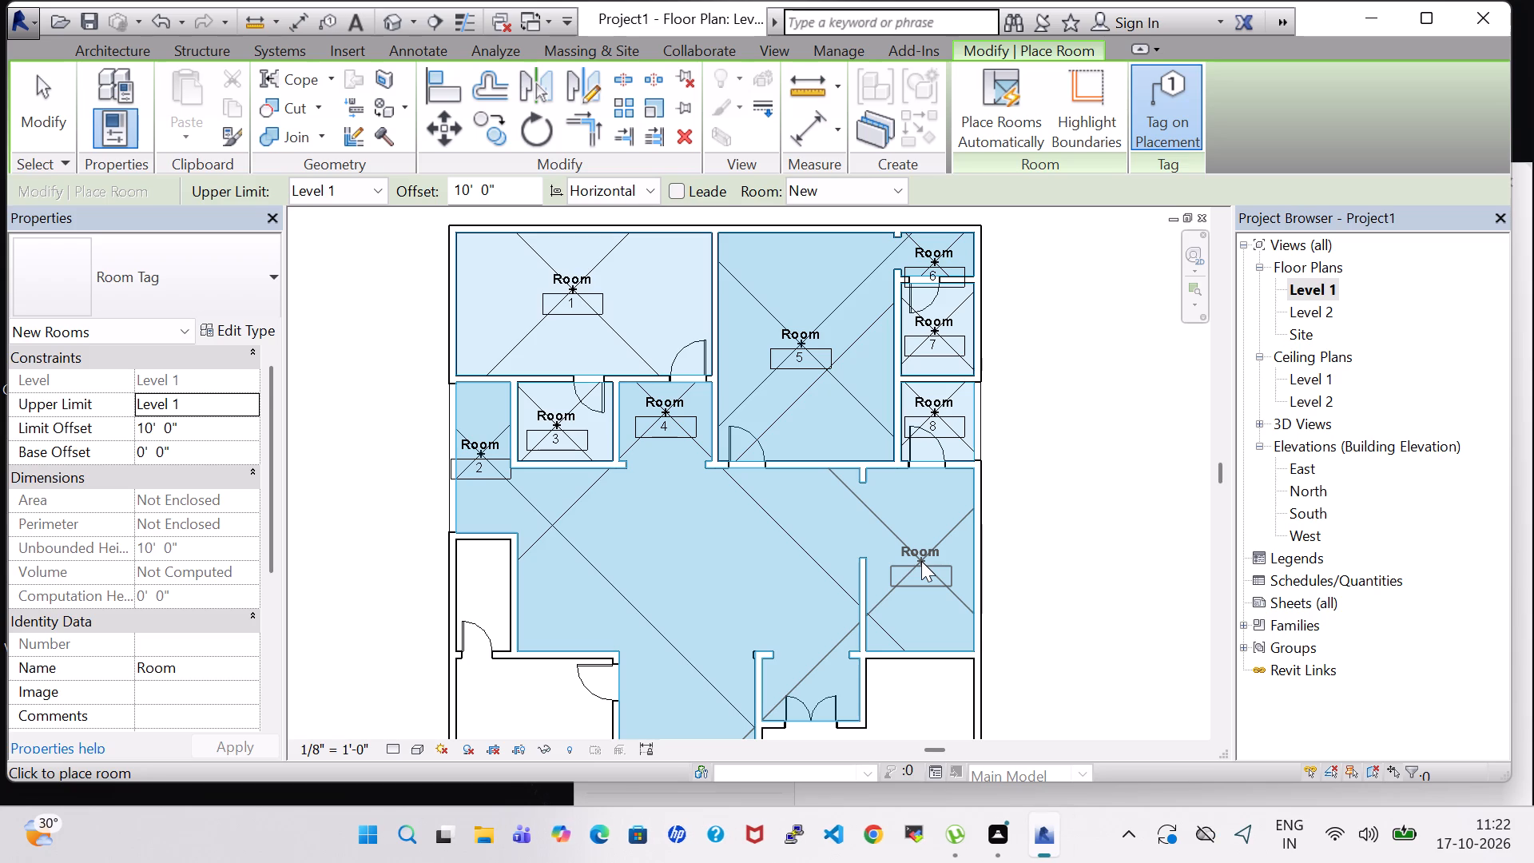
Place tagged rooms in the open east area behind the partition stub and in the central hall, keeping both in the shared region.
click(921, 561)
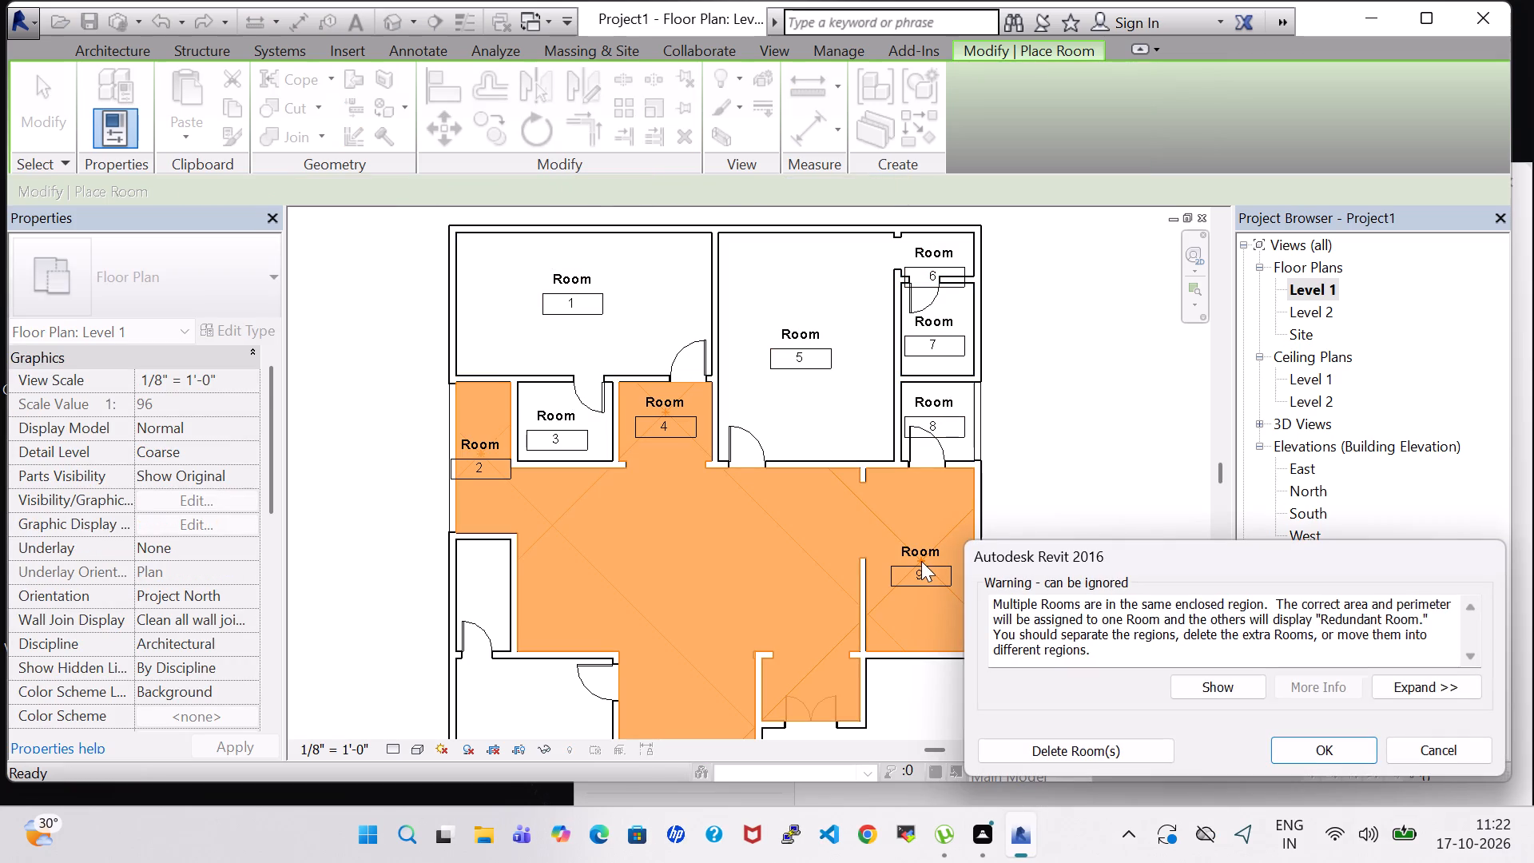
click(1320, 744)
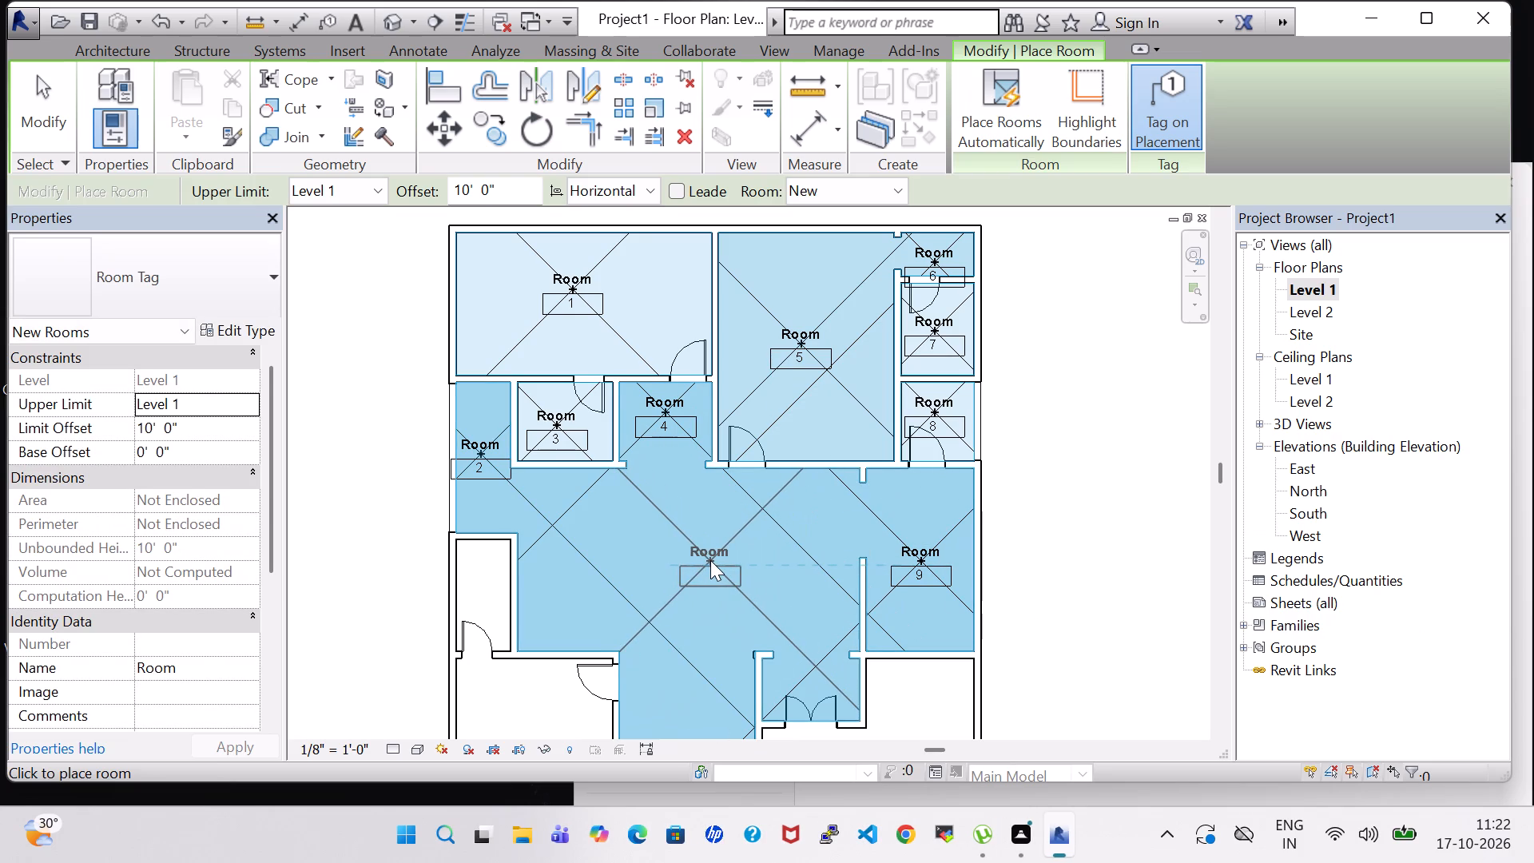
click(710, 560)
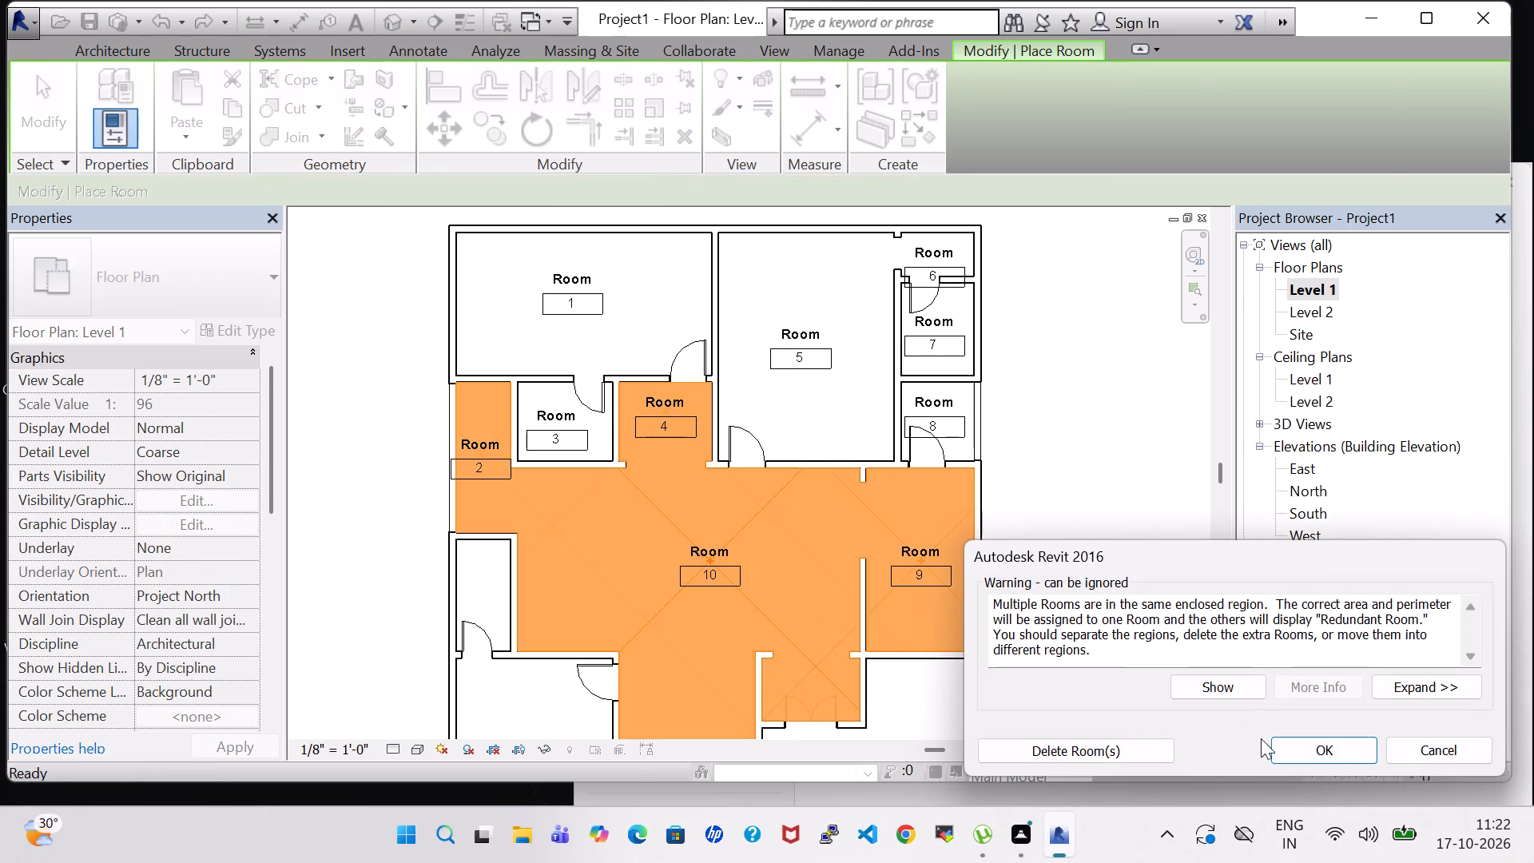
click(1315, 759)
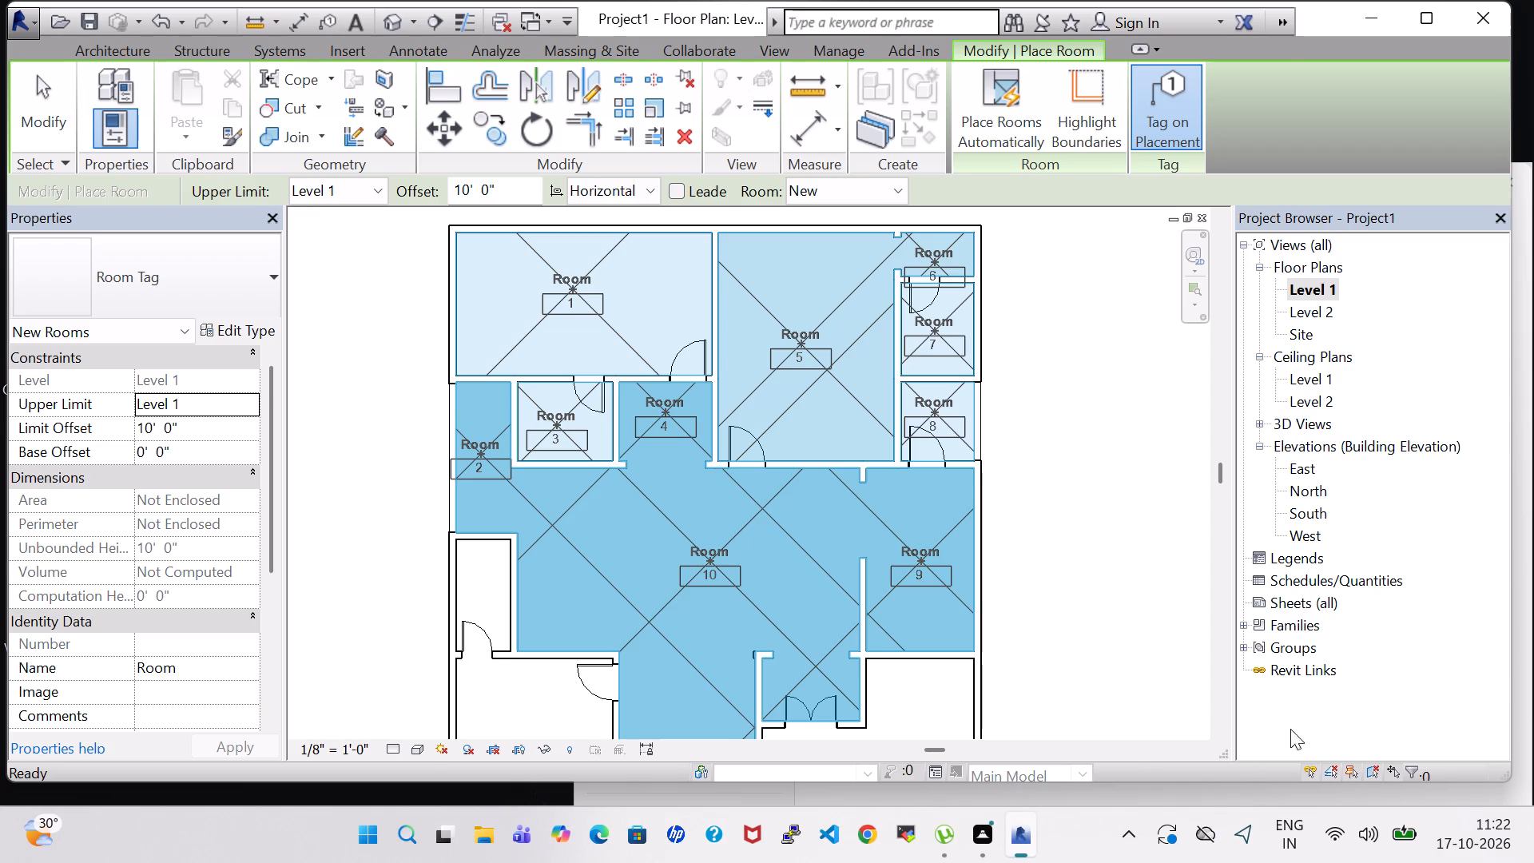
Place tagged rooms in the small west room, the southwest room, and the narrow south space east of it.
click(478, 583)
middle_drag(516, 590, 522, 519)
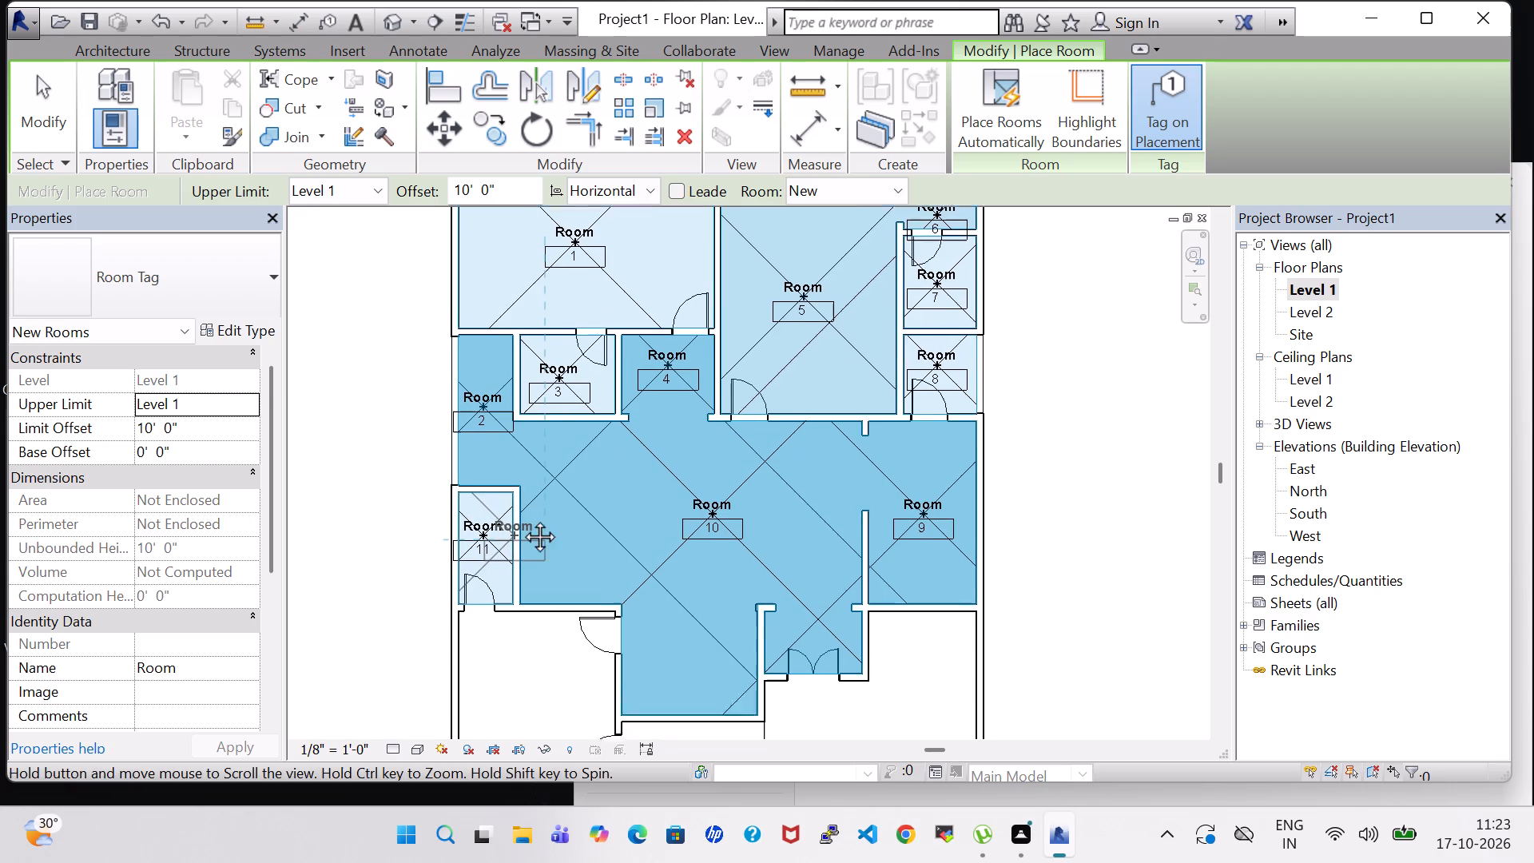
middle_drag(522, 519, 522, 515)
middle_drag(520, 675, 520, 551)
click(530, 529)
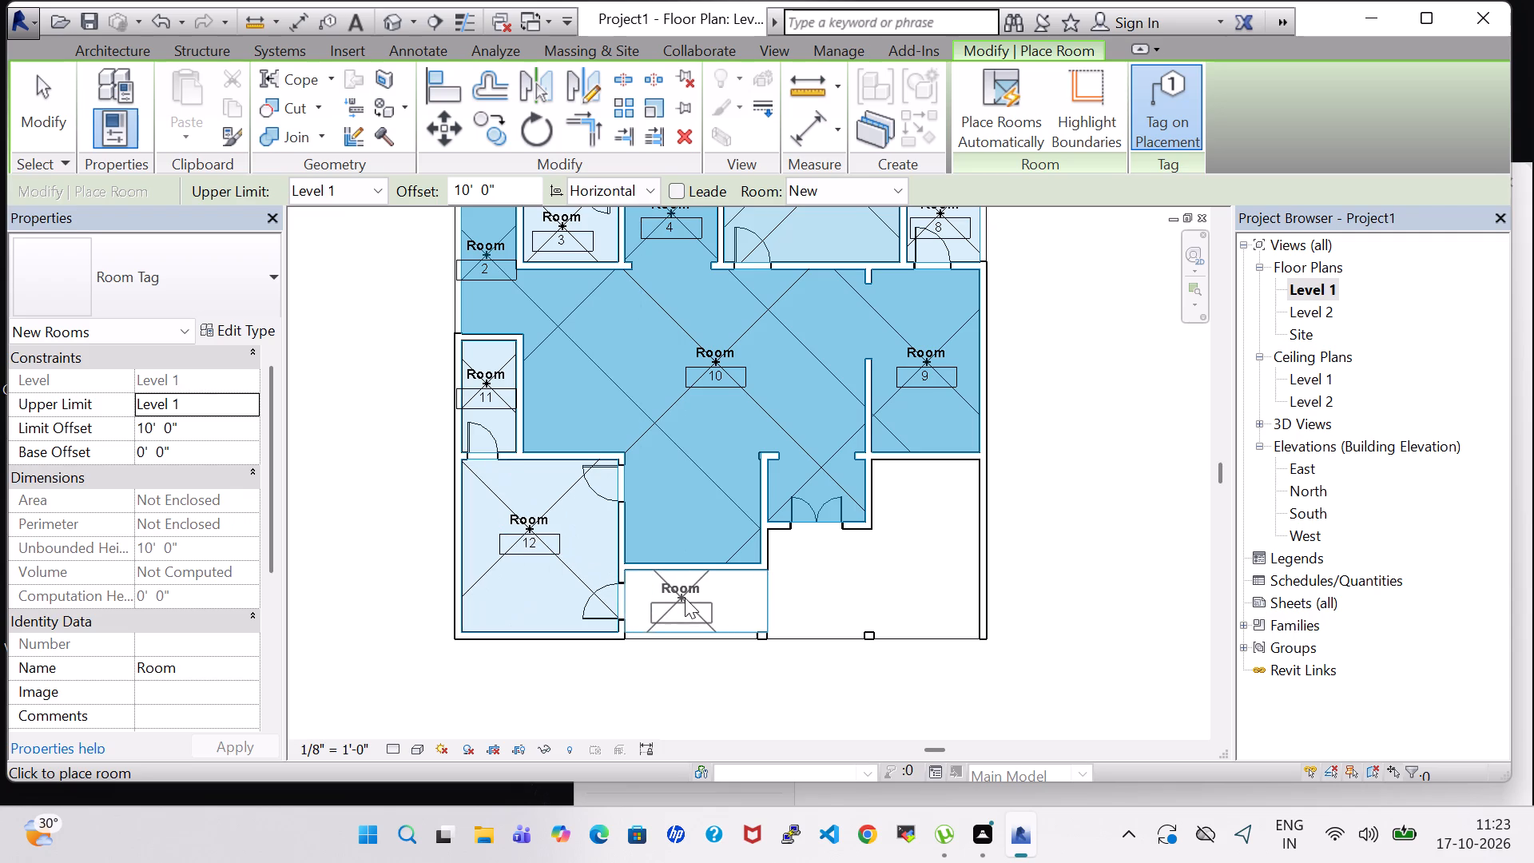
click(694, 598)
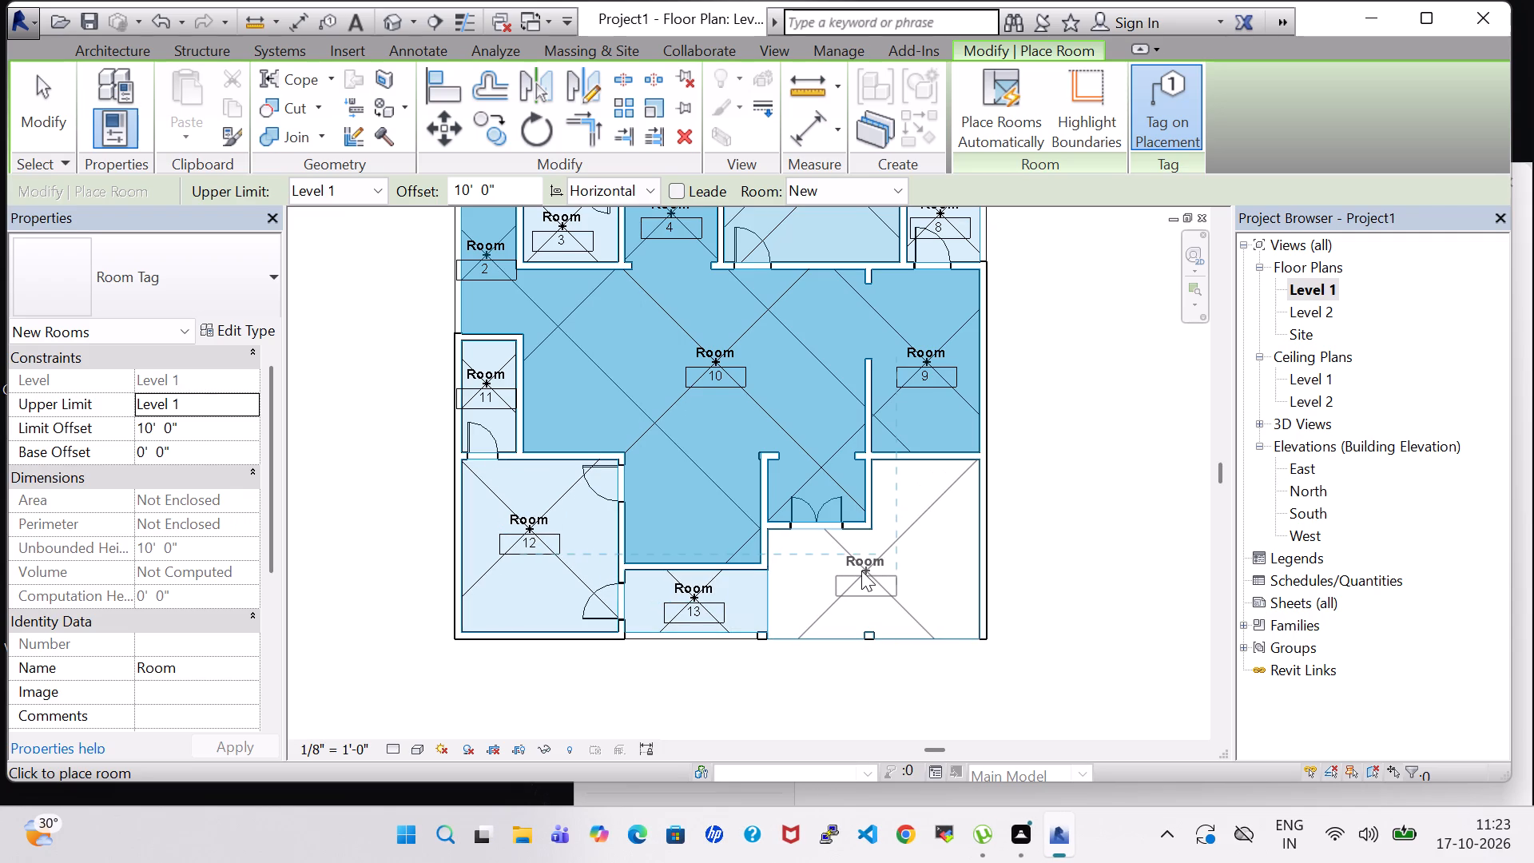
Place tagged rooms in the double-door entry, keeping it in the shared region, and in the open southeast area, and finish placing rooms.
click(814, 495)
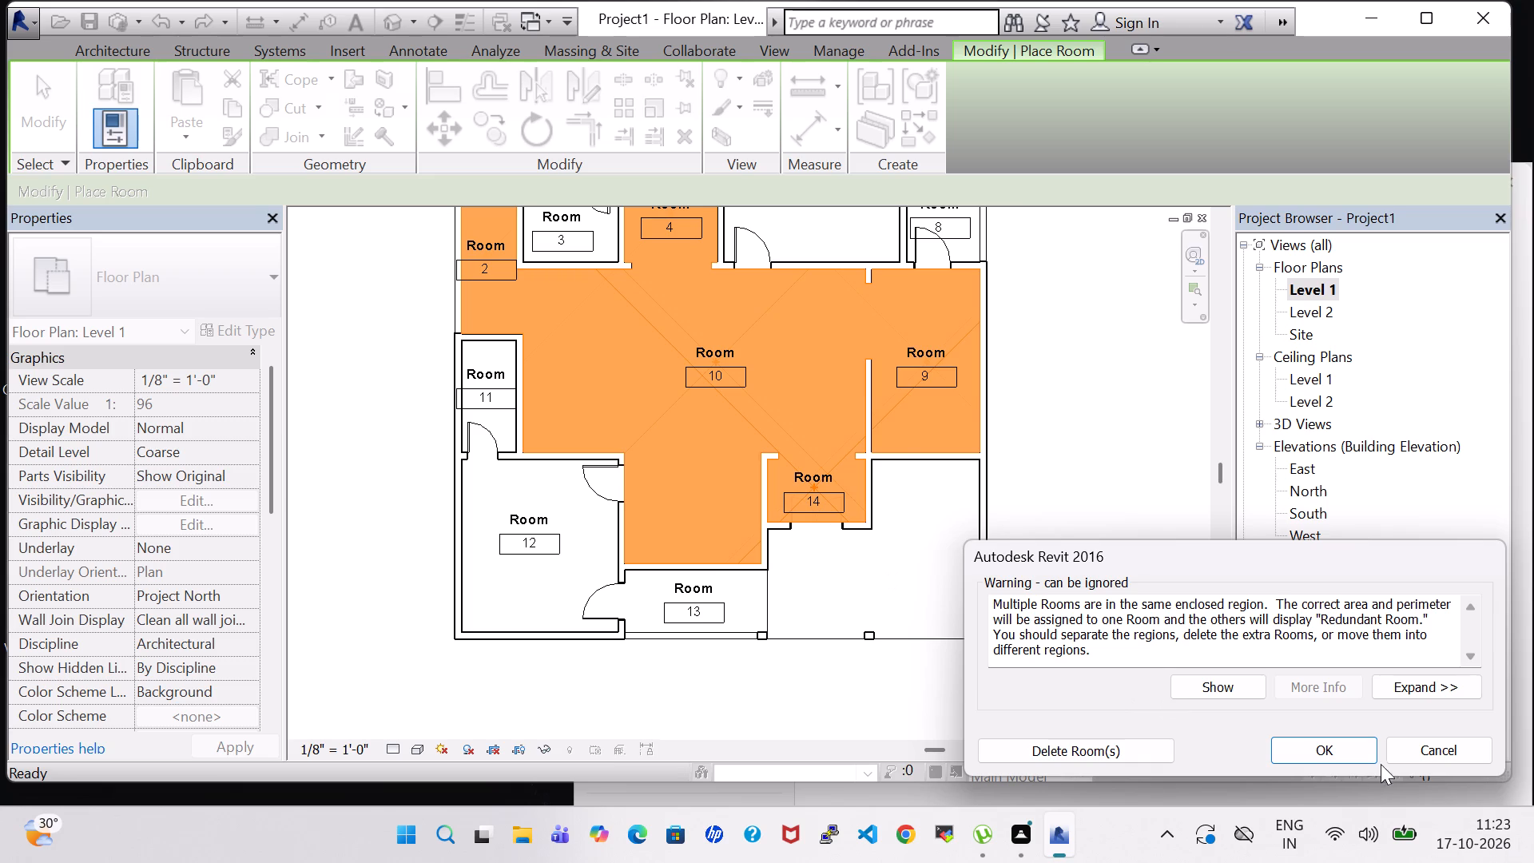
click(1350, 754)
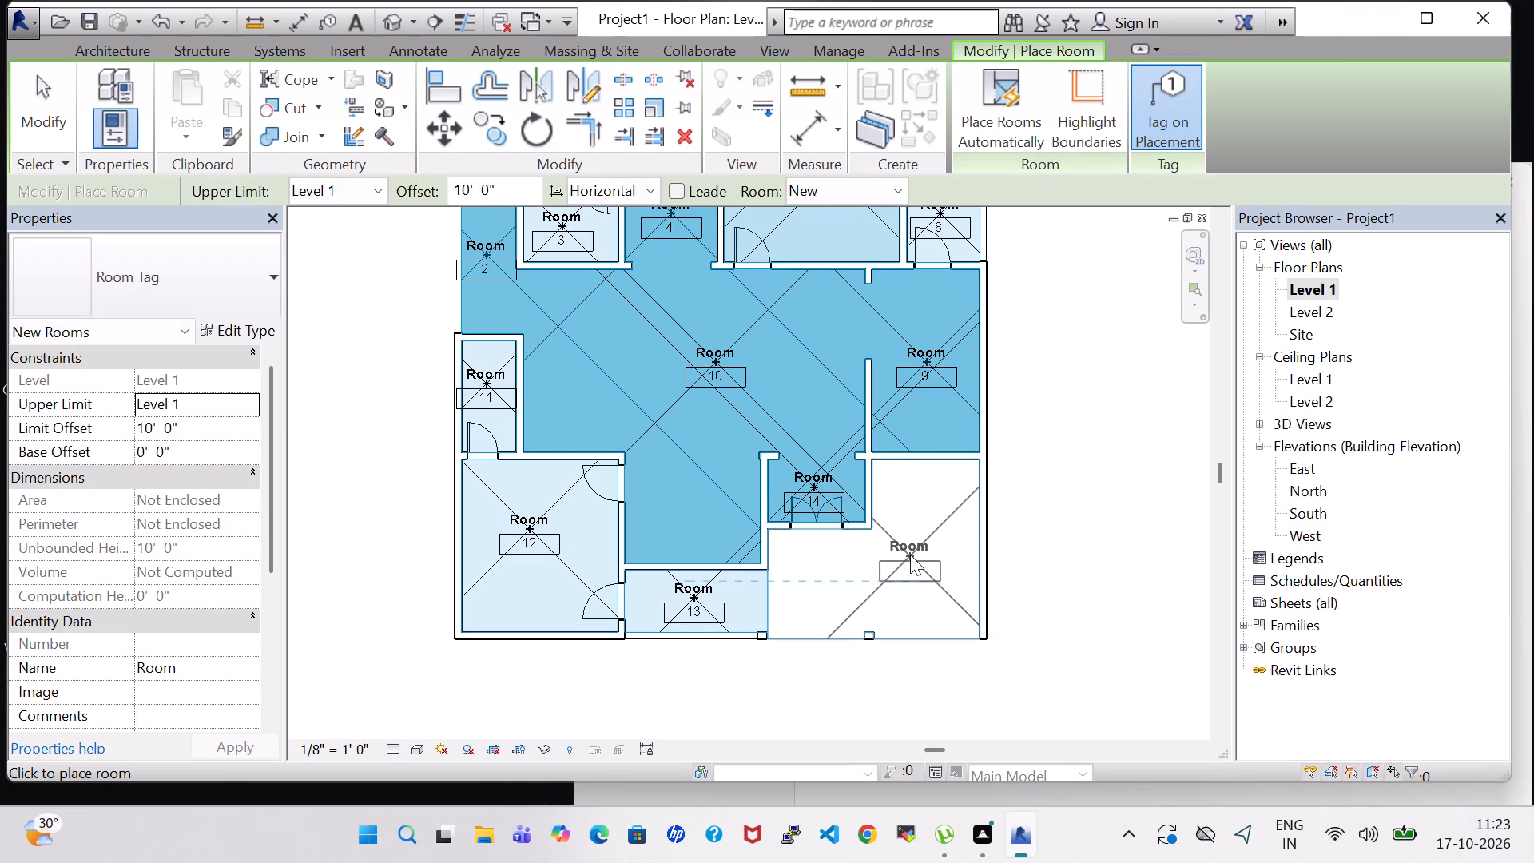
click(910, 553)
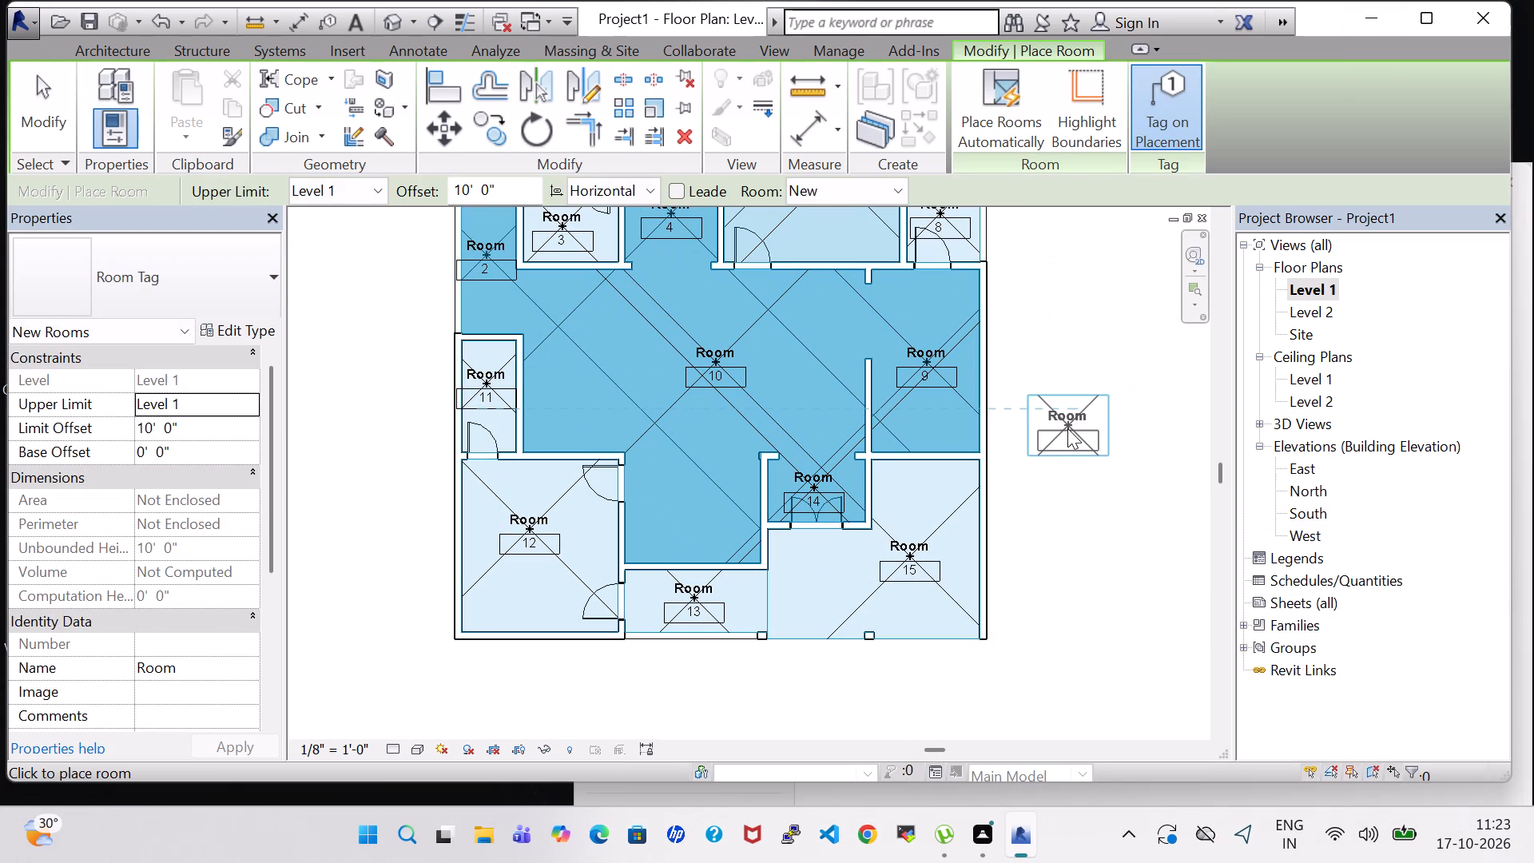
key(Escape)
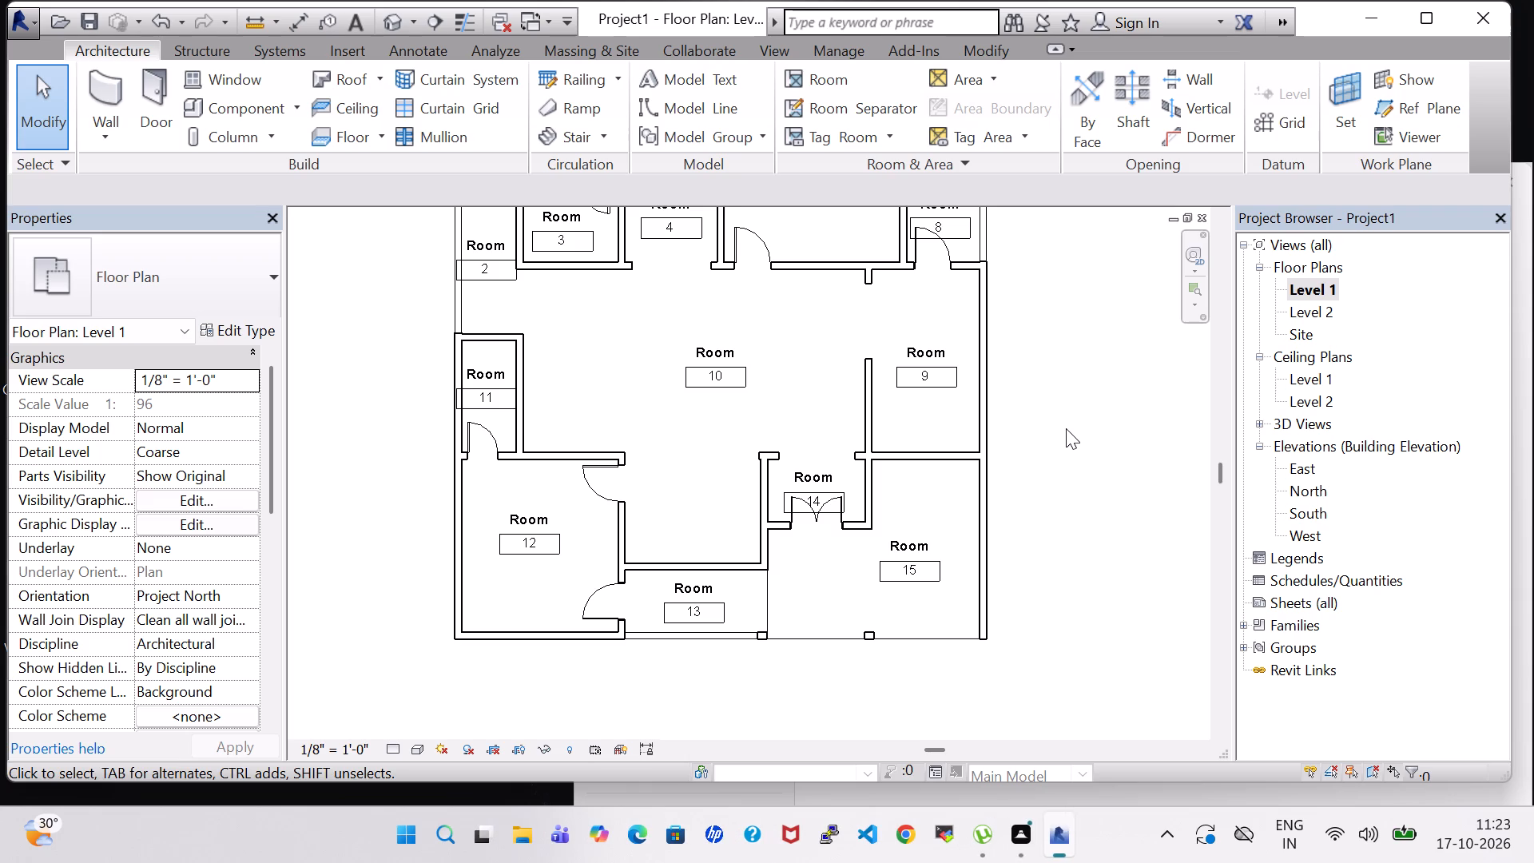
Turn off Show Room Number in the Room Tag type so the tags show only room names.
middle_drag(1066, 428, 1056, 447)
scroll(1056, 447, down, 2)
middle_drag(1070, 400, 1024, 455)
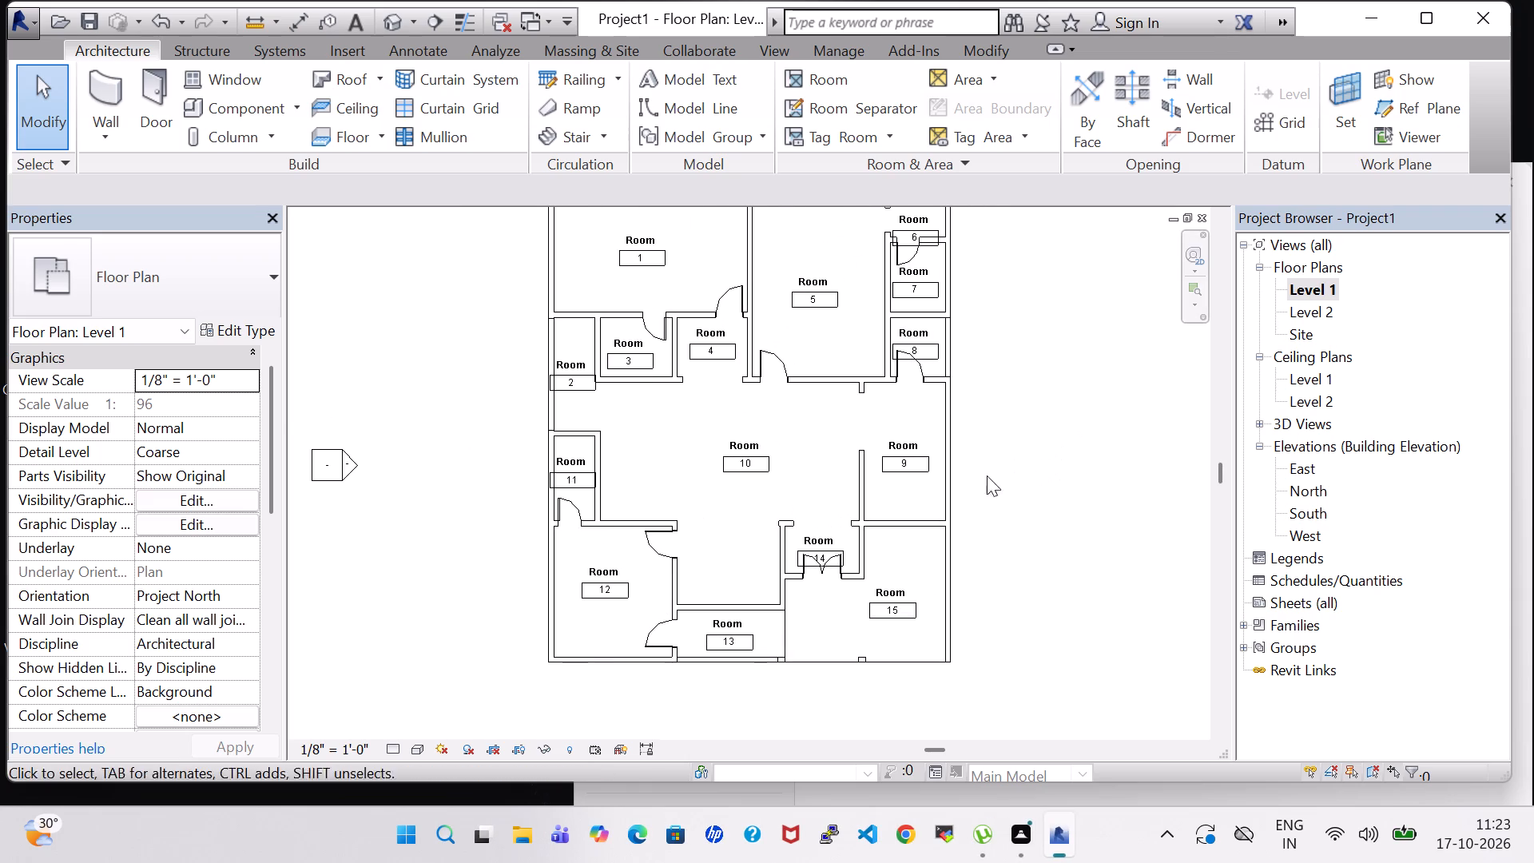
click(898, 587)
click(232, 323)
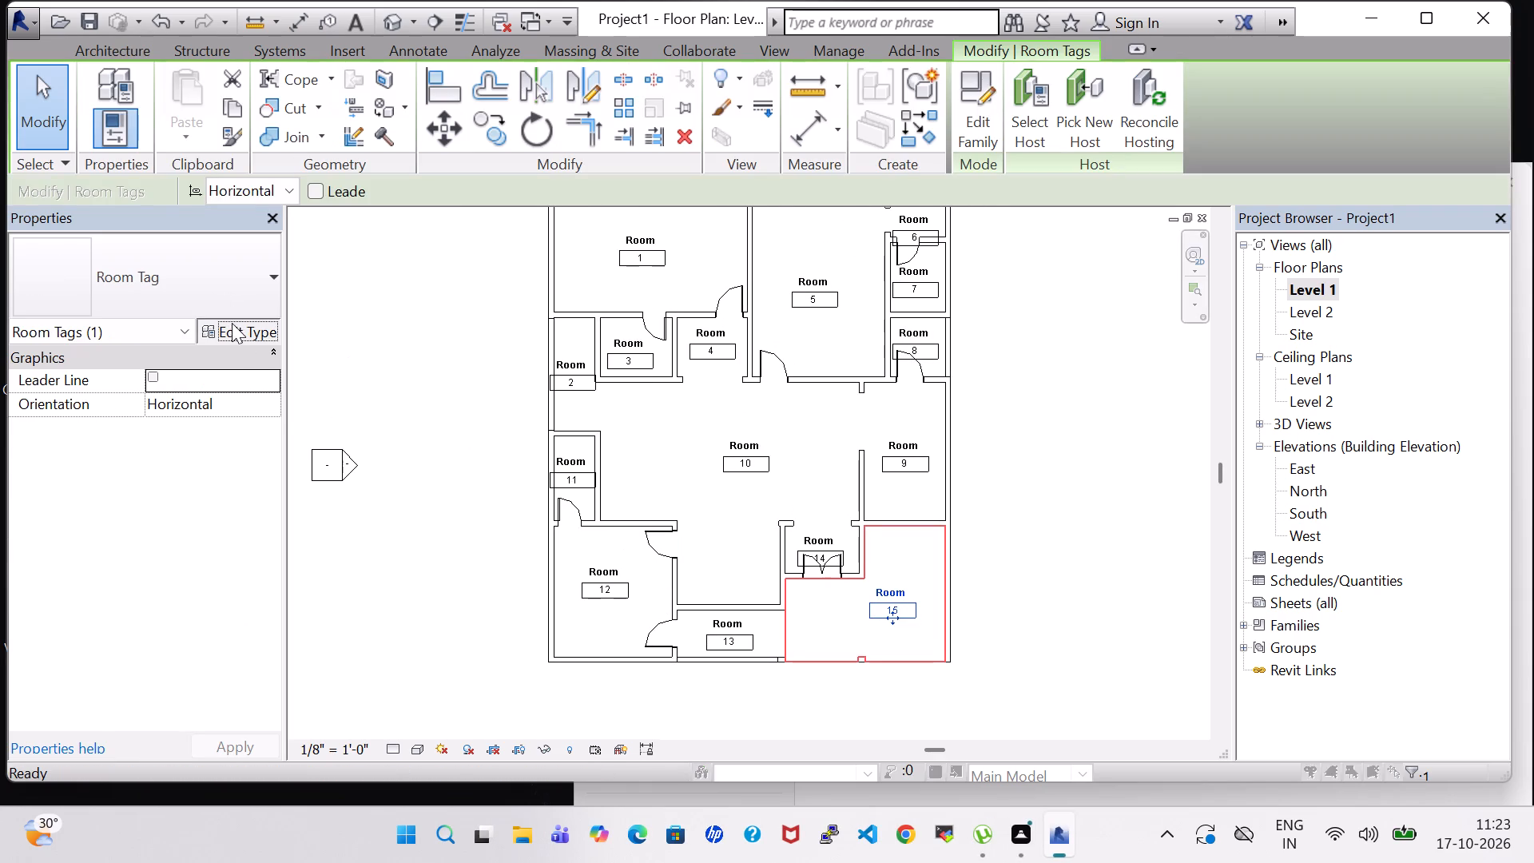
click(1091, 376)
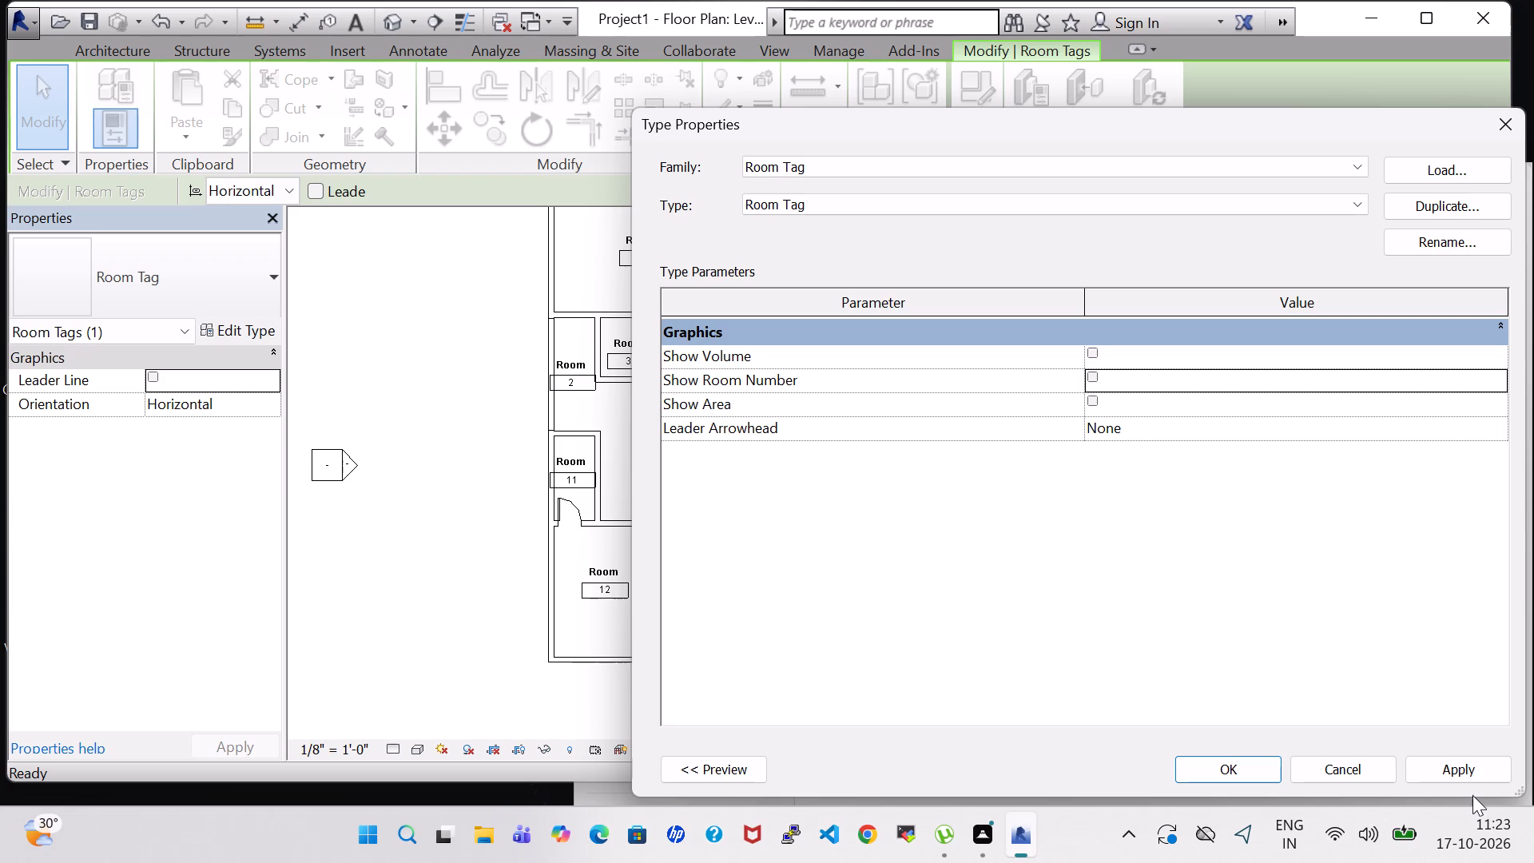
click(1436, 762)
click(1210, 772)
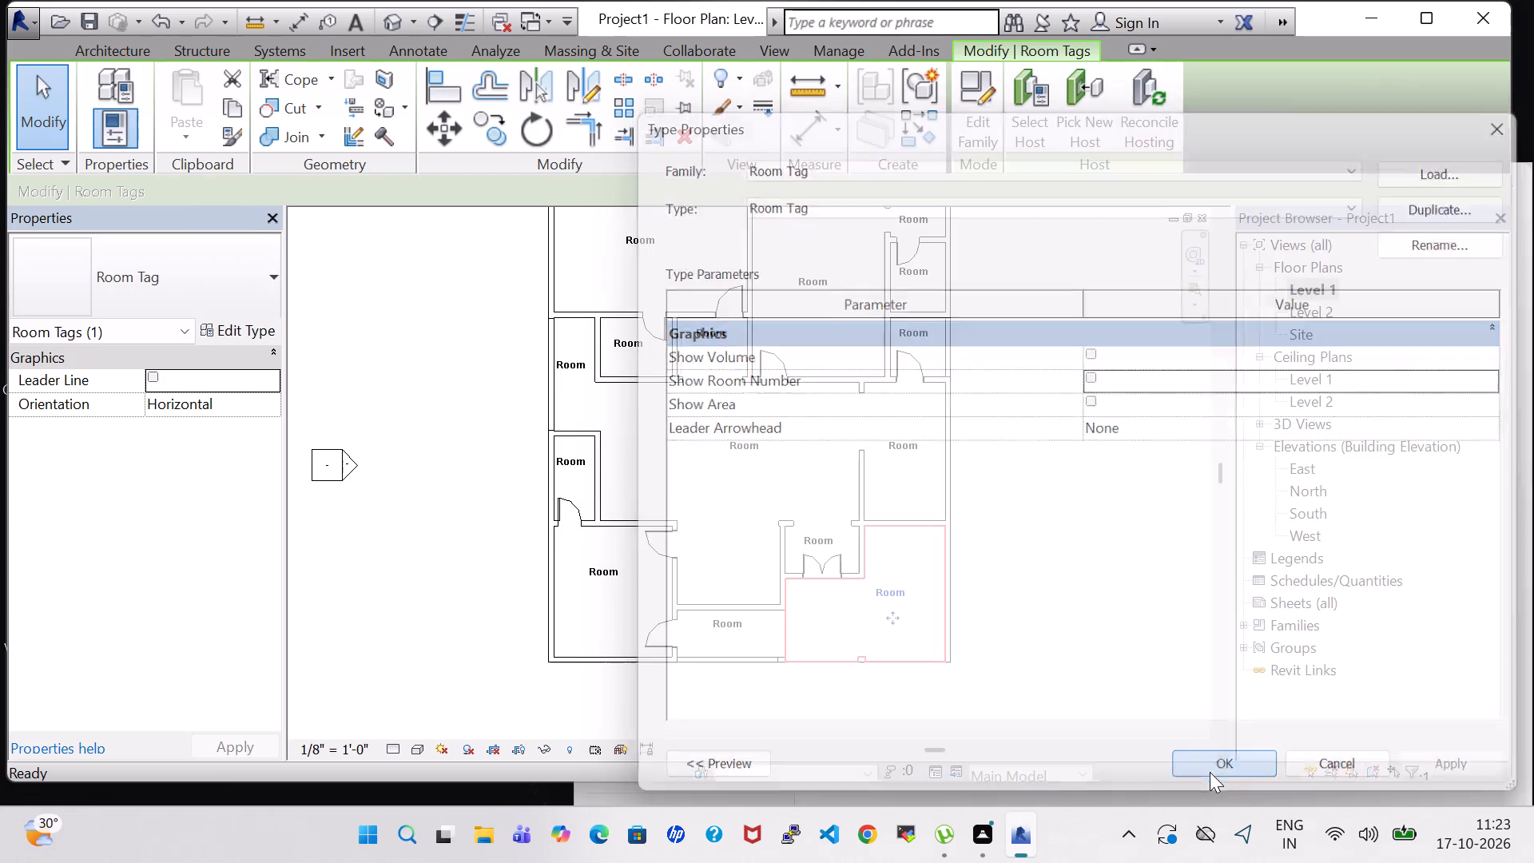
click(1025, 543)
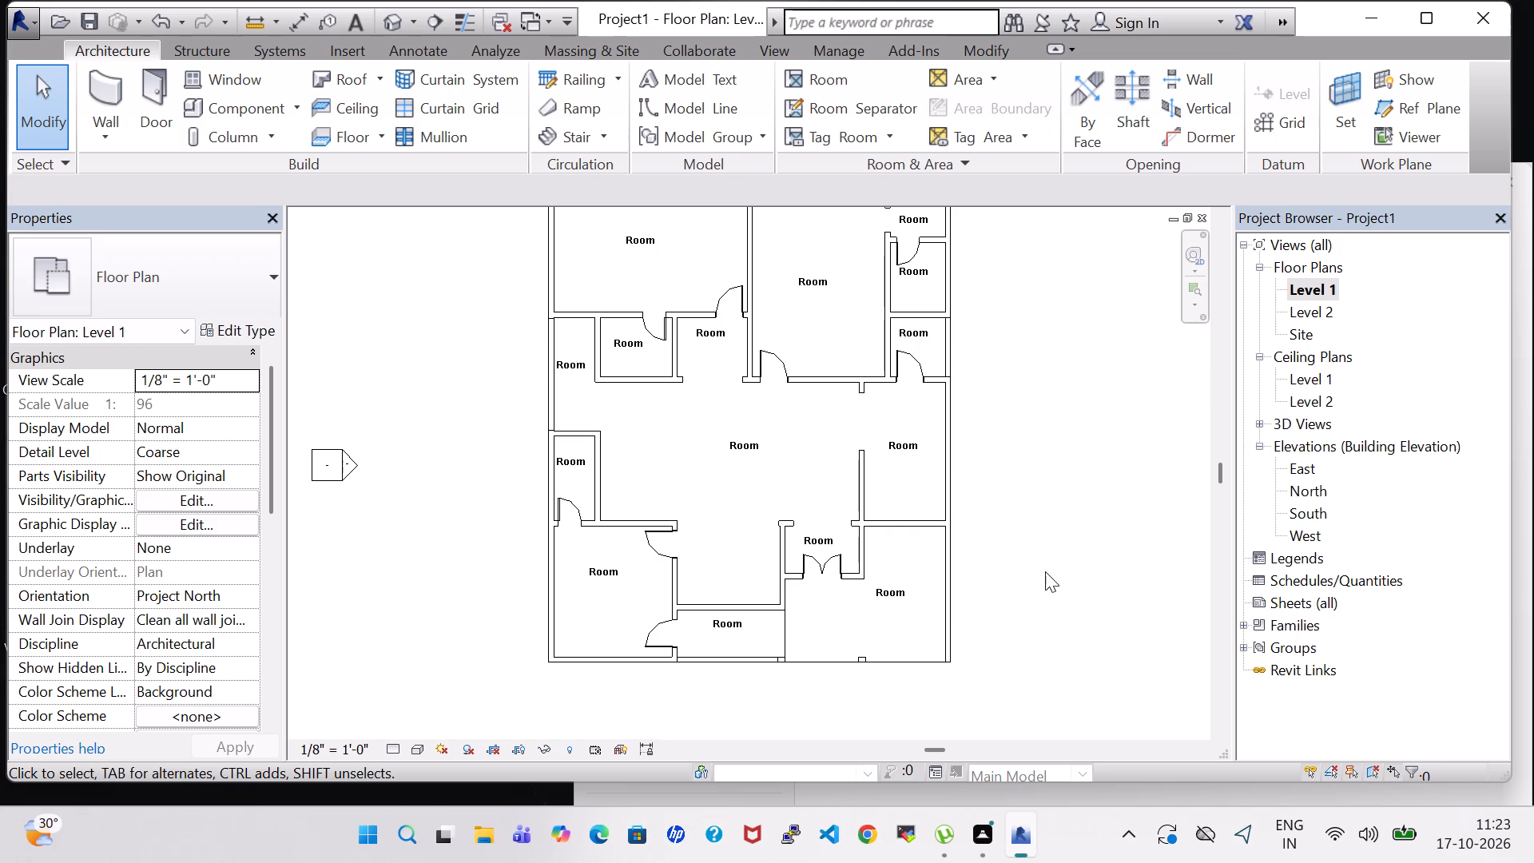
Rename the northwest room as BED ROOM in its tag.
middle_drag(1031, 428, 1086, 543)
scroll(1086, 543, down, 1)
double_click(760, 382)
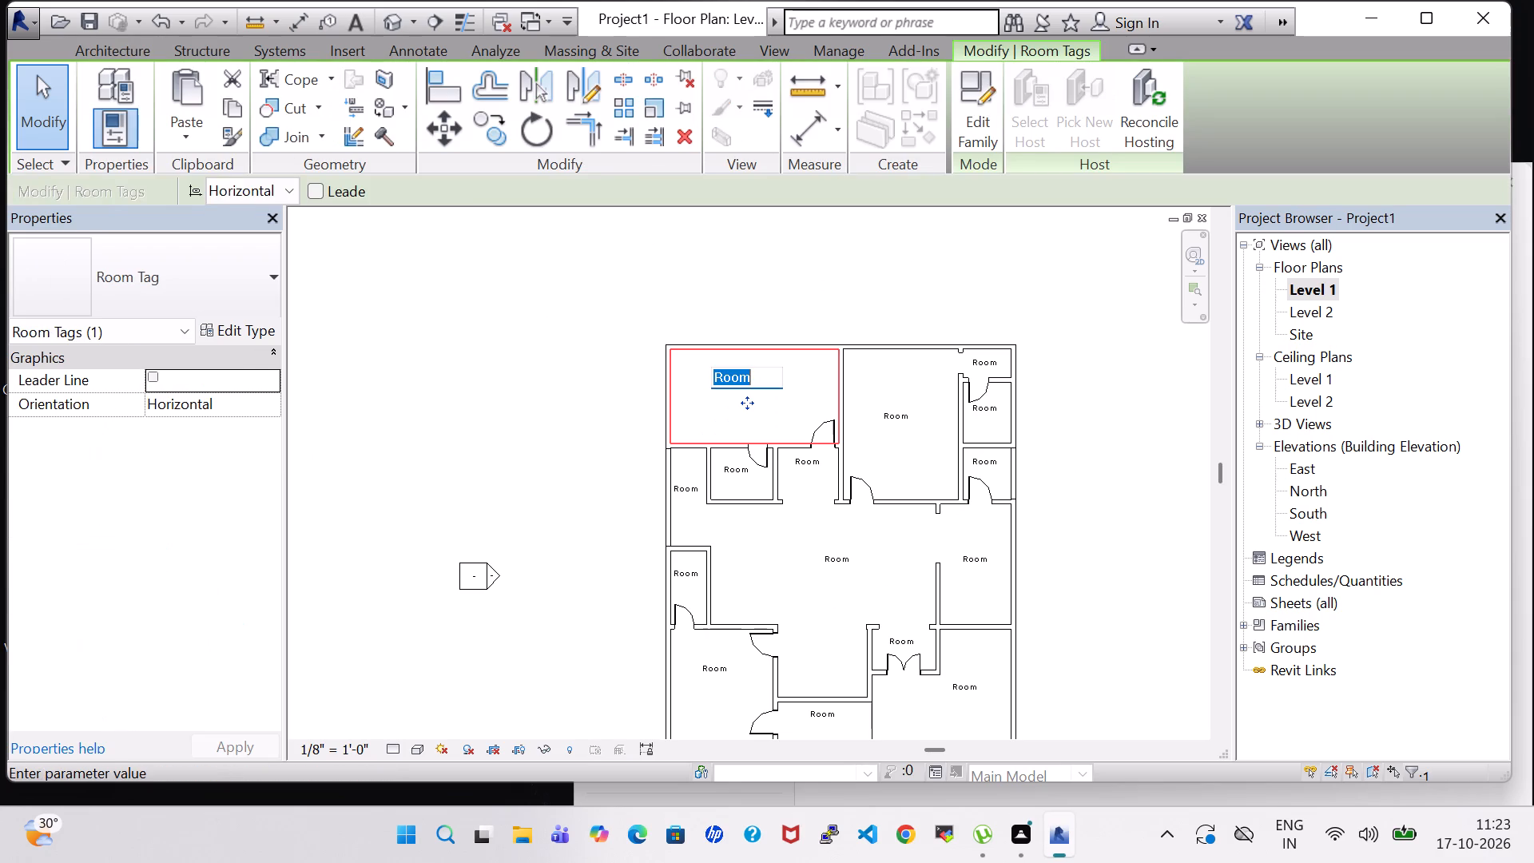
key(BackSpace)
key(Return)
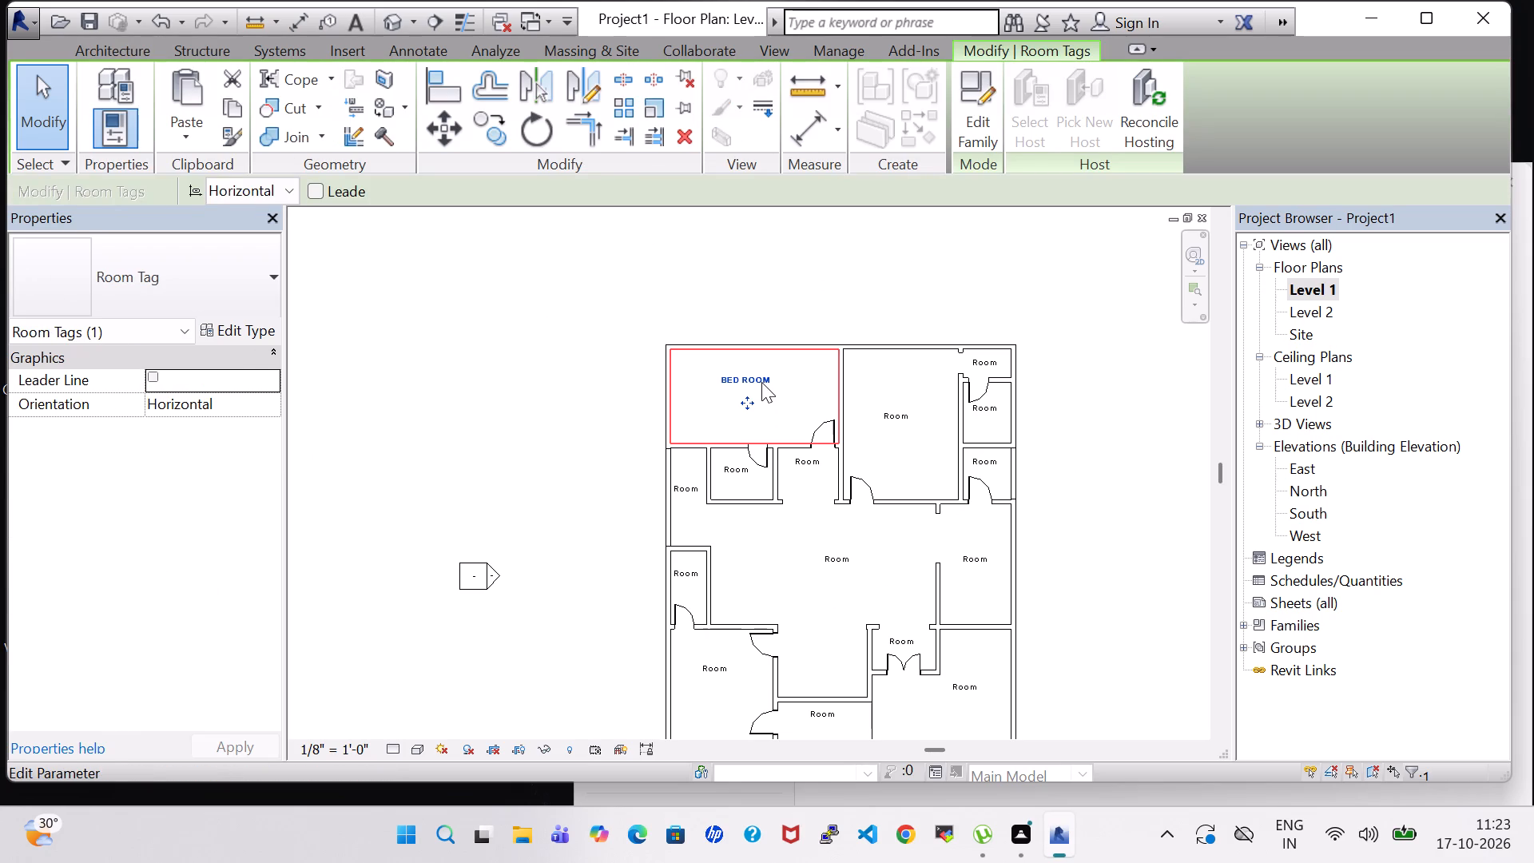
click(1123, 438)
Rename the alcove room in the northeast corner as DRESS in its tag.
middle_drag(1125, 439, 1031, 404)
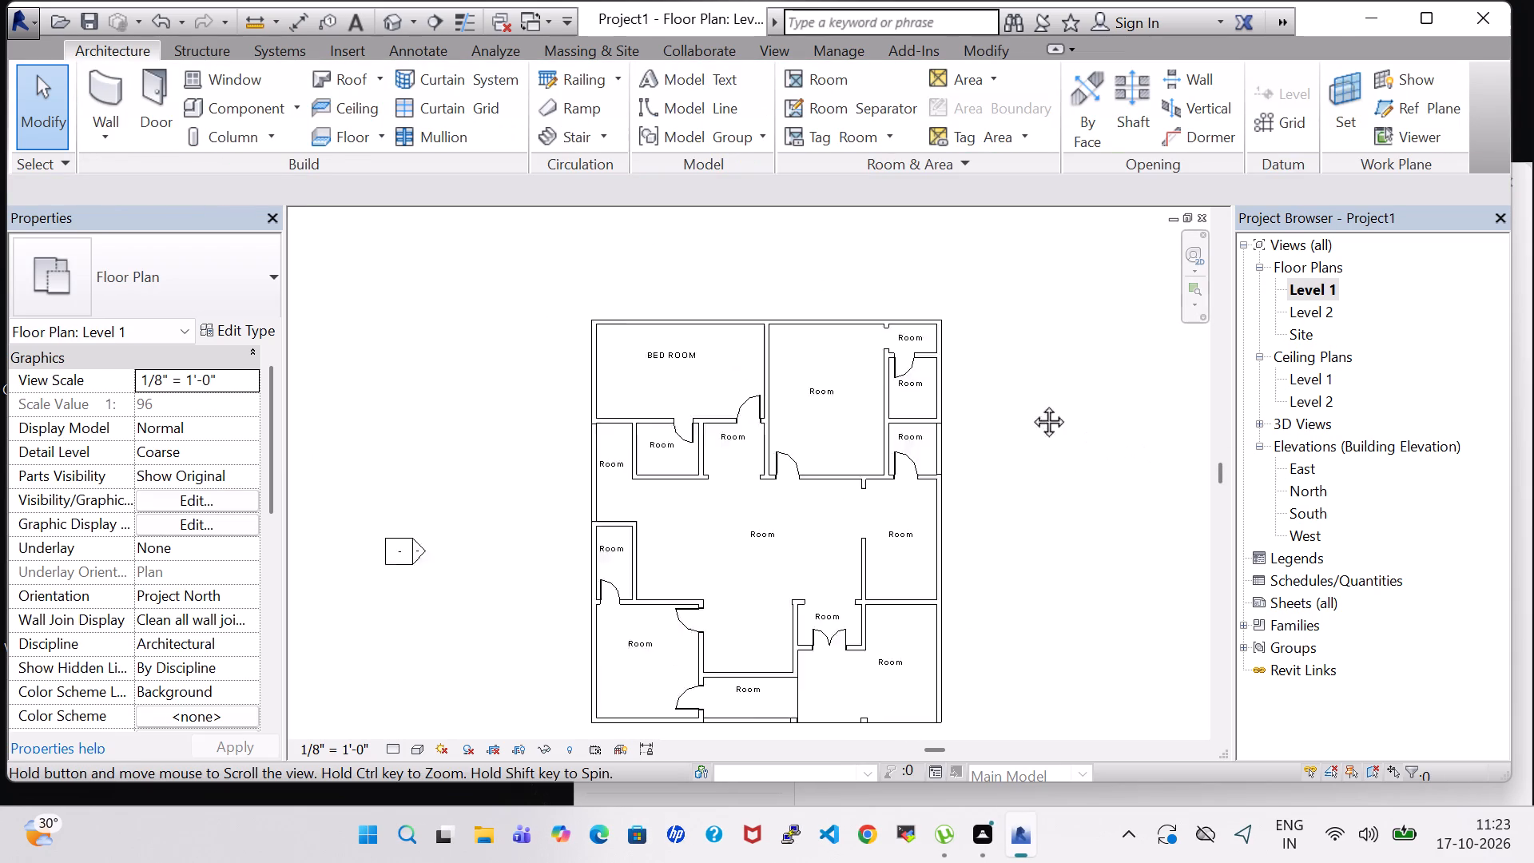
middle_drag(1031, 404, 997, 362)
double_click(850, 287)
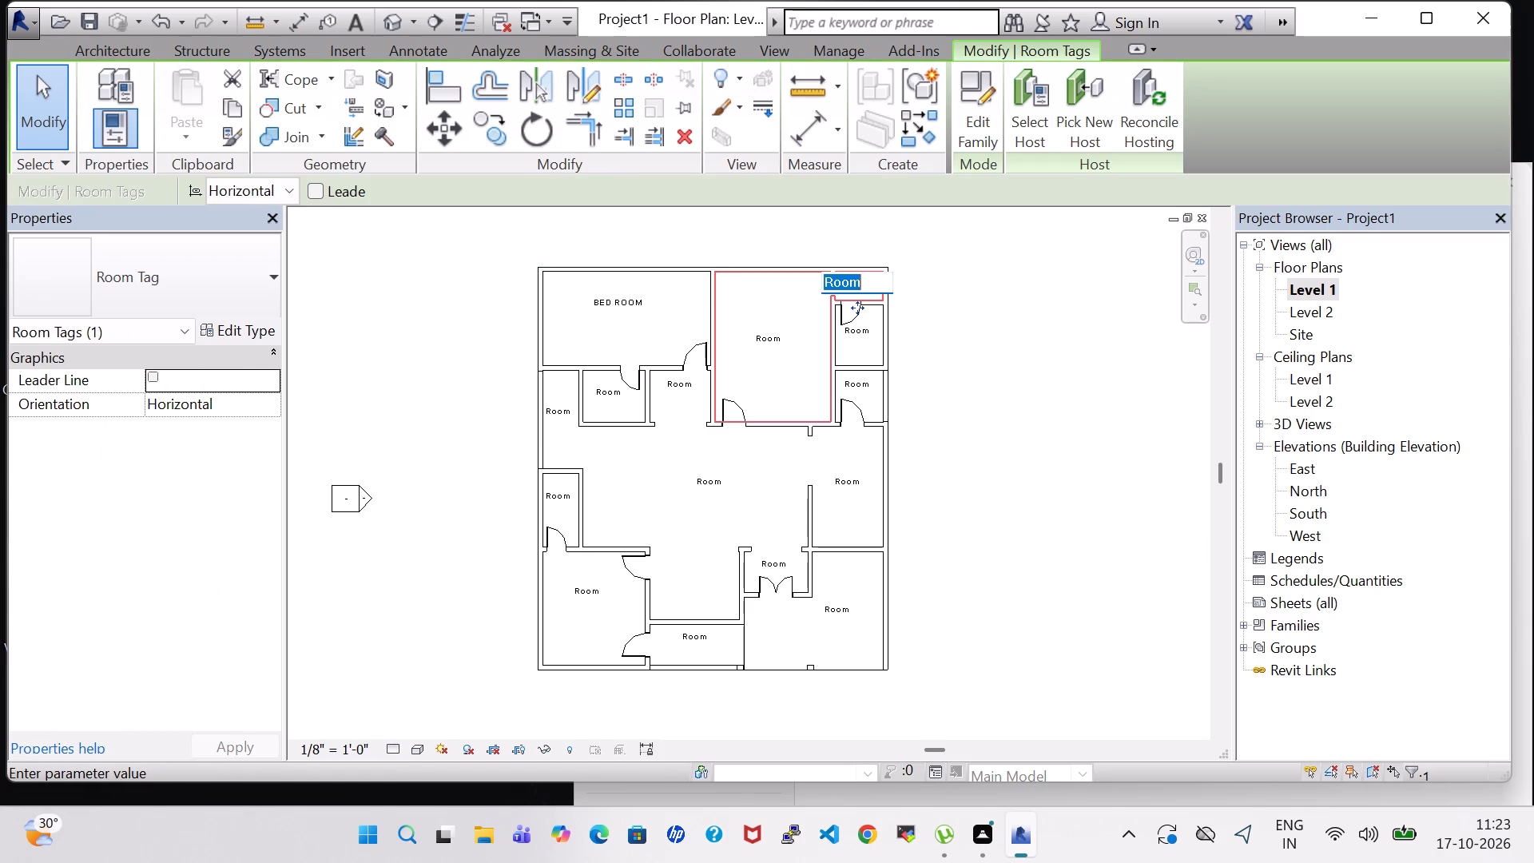
key(BackSpace)
text(DRESS)
key(Return)
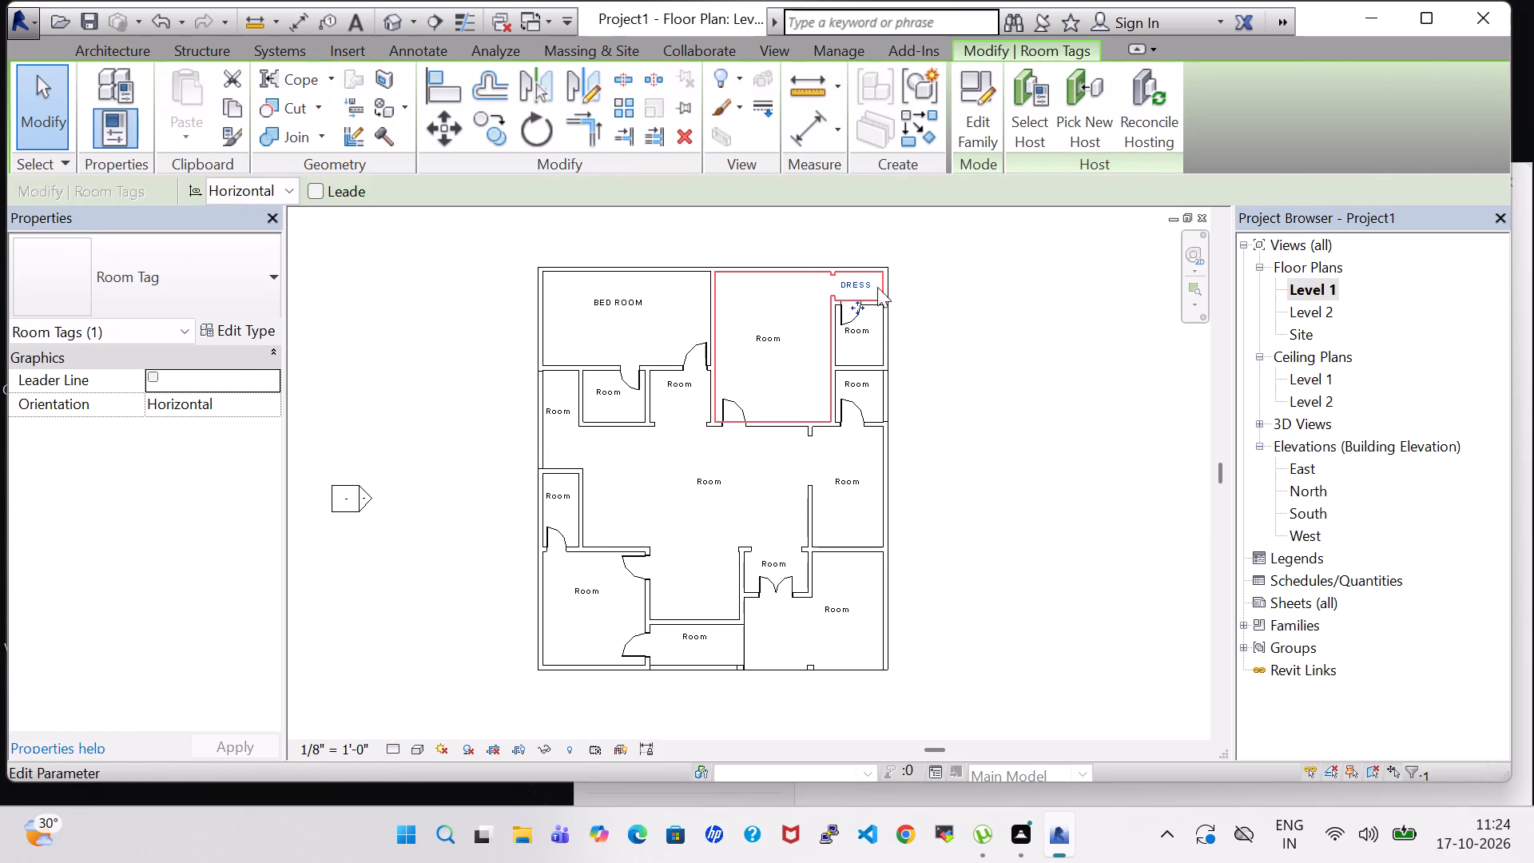
click(928, 343)
Rename the large northeast room as BED ROOM in its tag.
scroll(932, 343, up, 3)
double_click(691, 324)
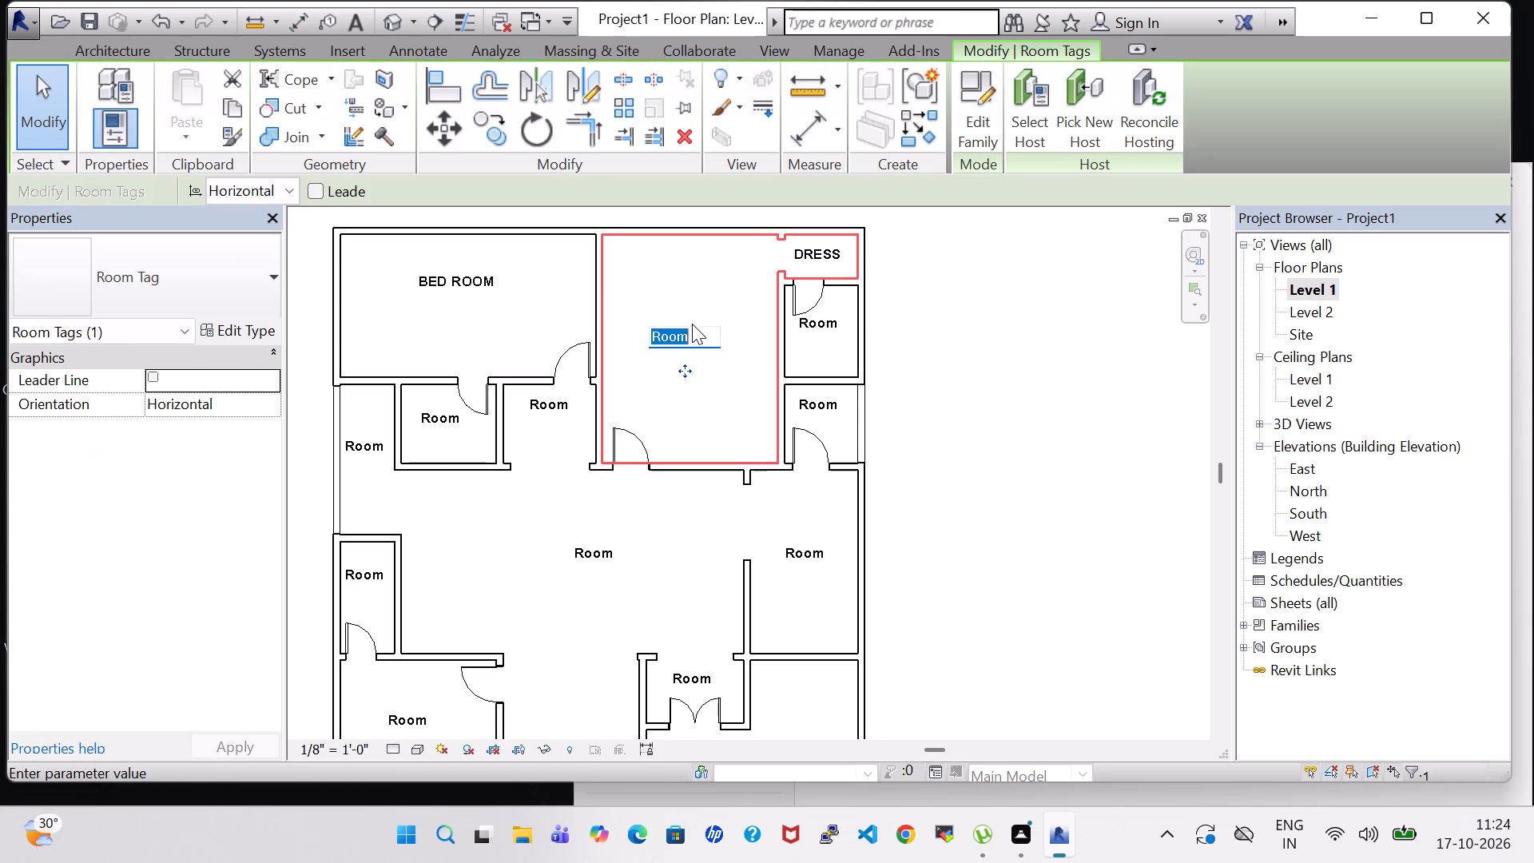
key(BackSpace)
text(BED ROOM)
key(Return)
click(981, 396)
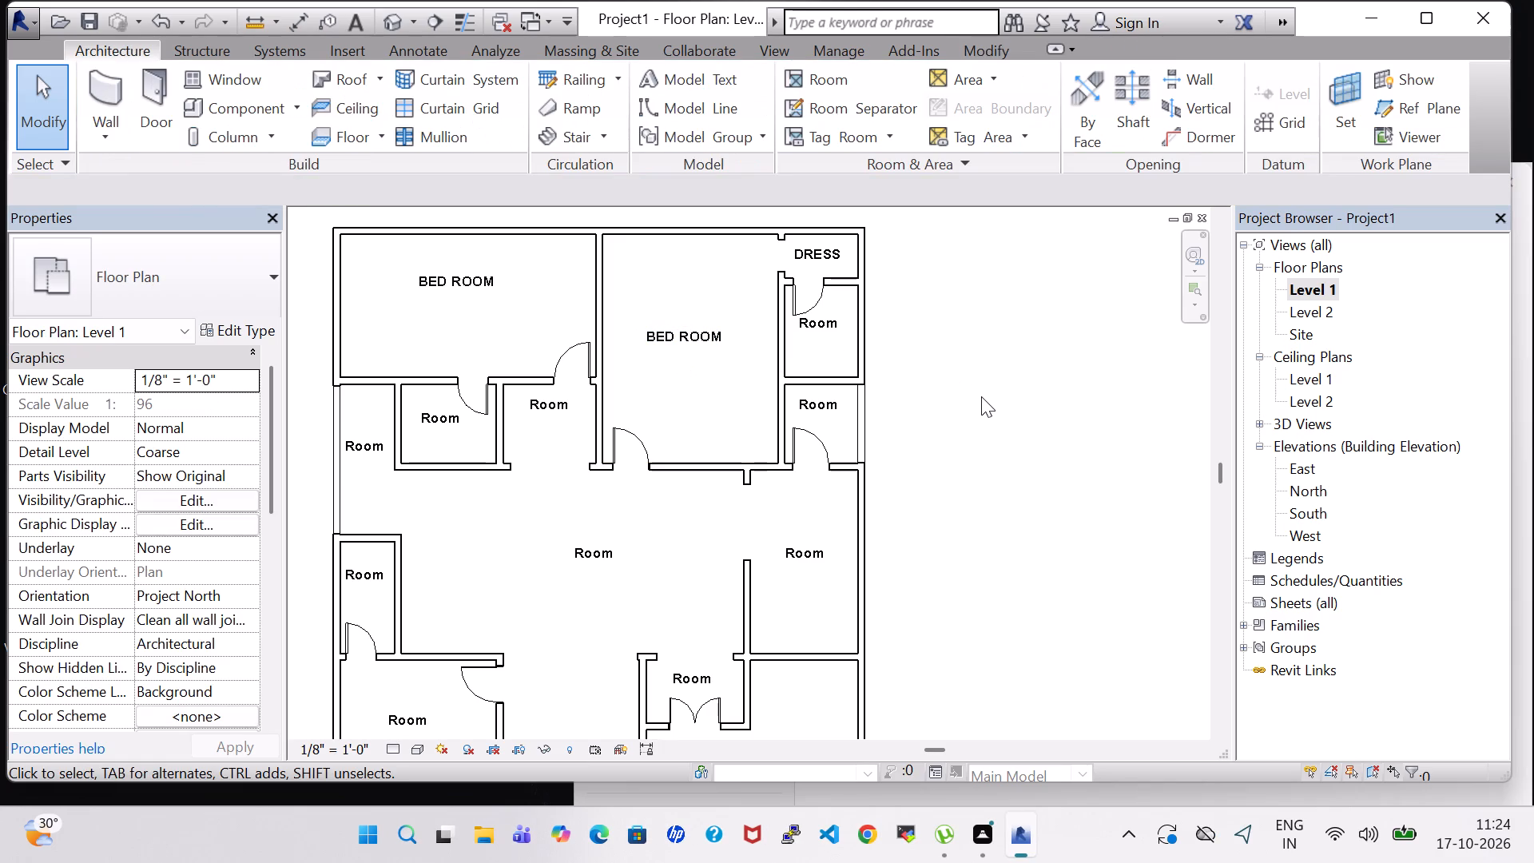
Rename the small room south of DRESS as BATH and nudge its tag slightly down and right, clear of the door swing.
click(813, 321)
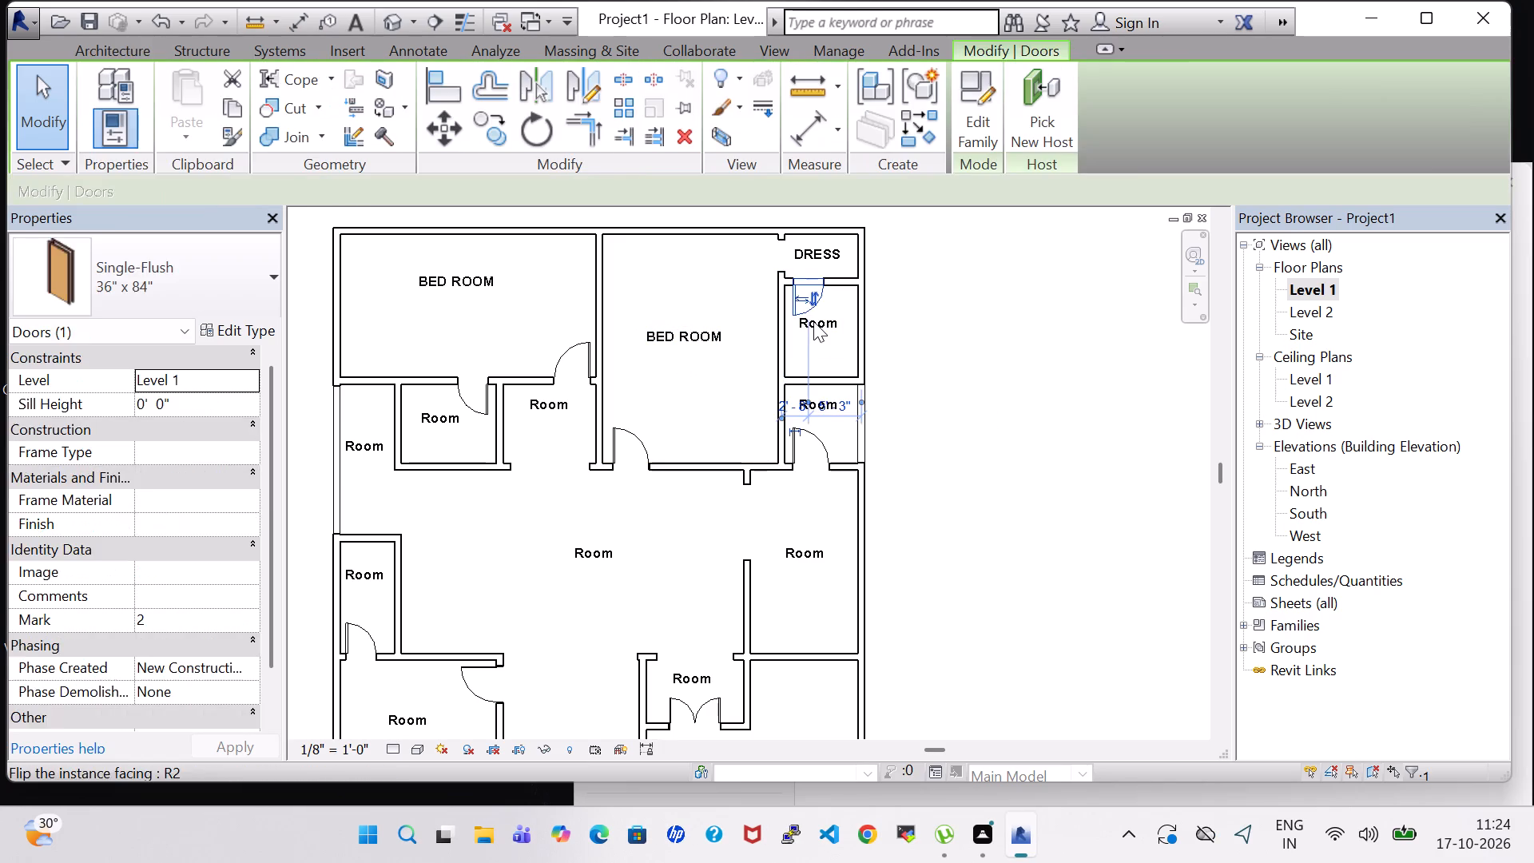
click(952, 349)
double_click(831, 325)
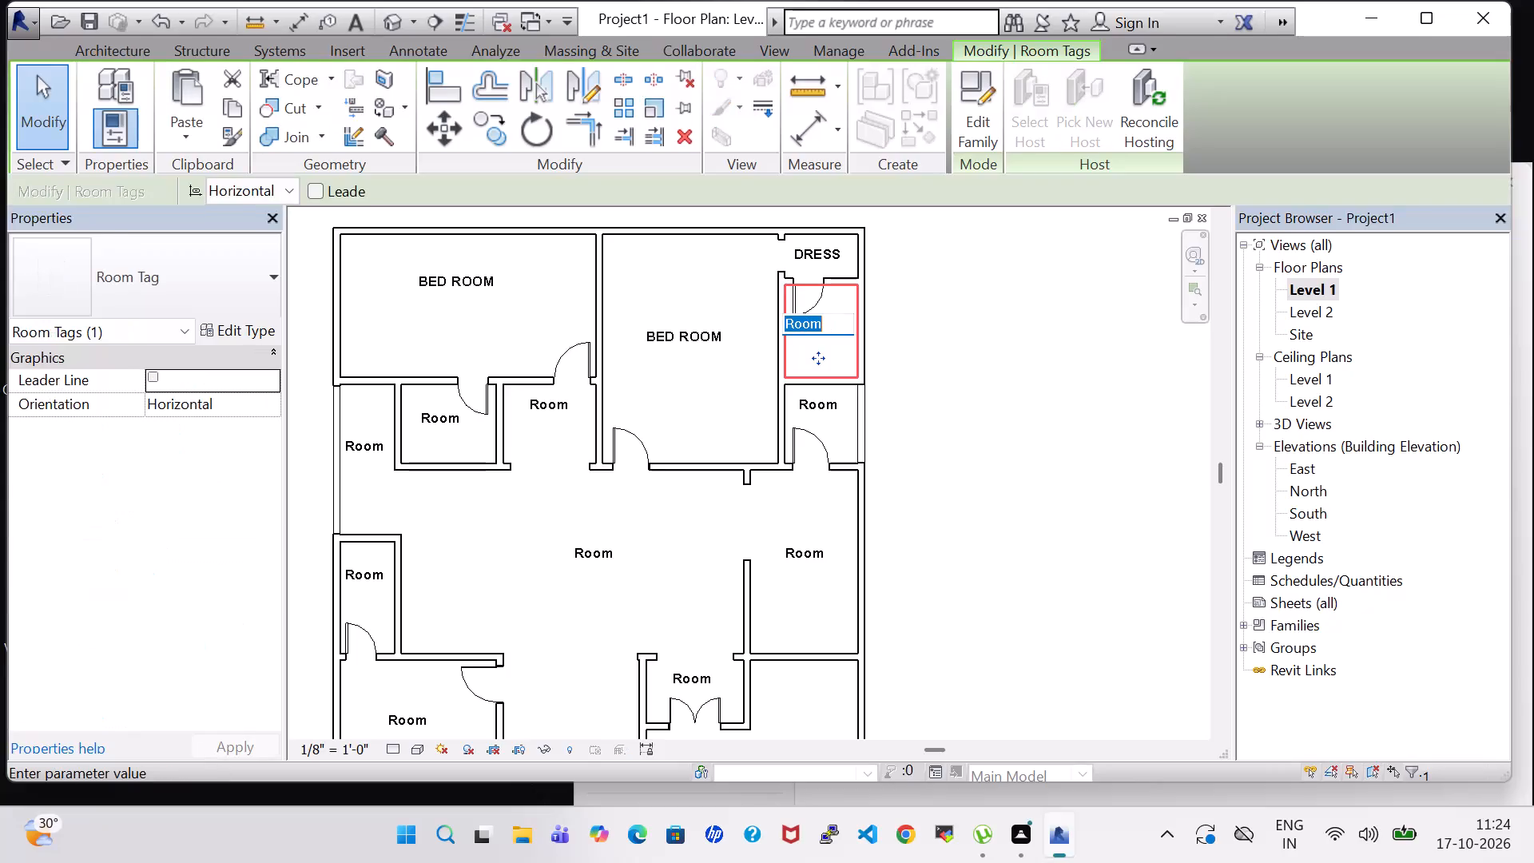
key(BackSpace)
text(BATH)
key(Return)
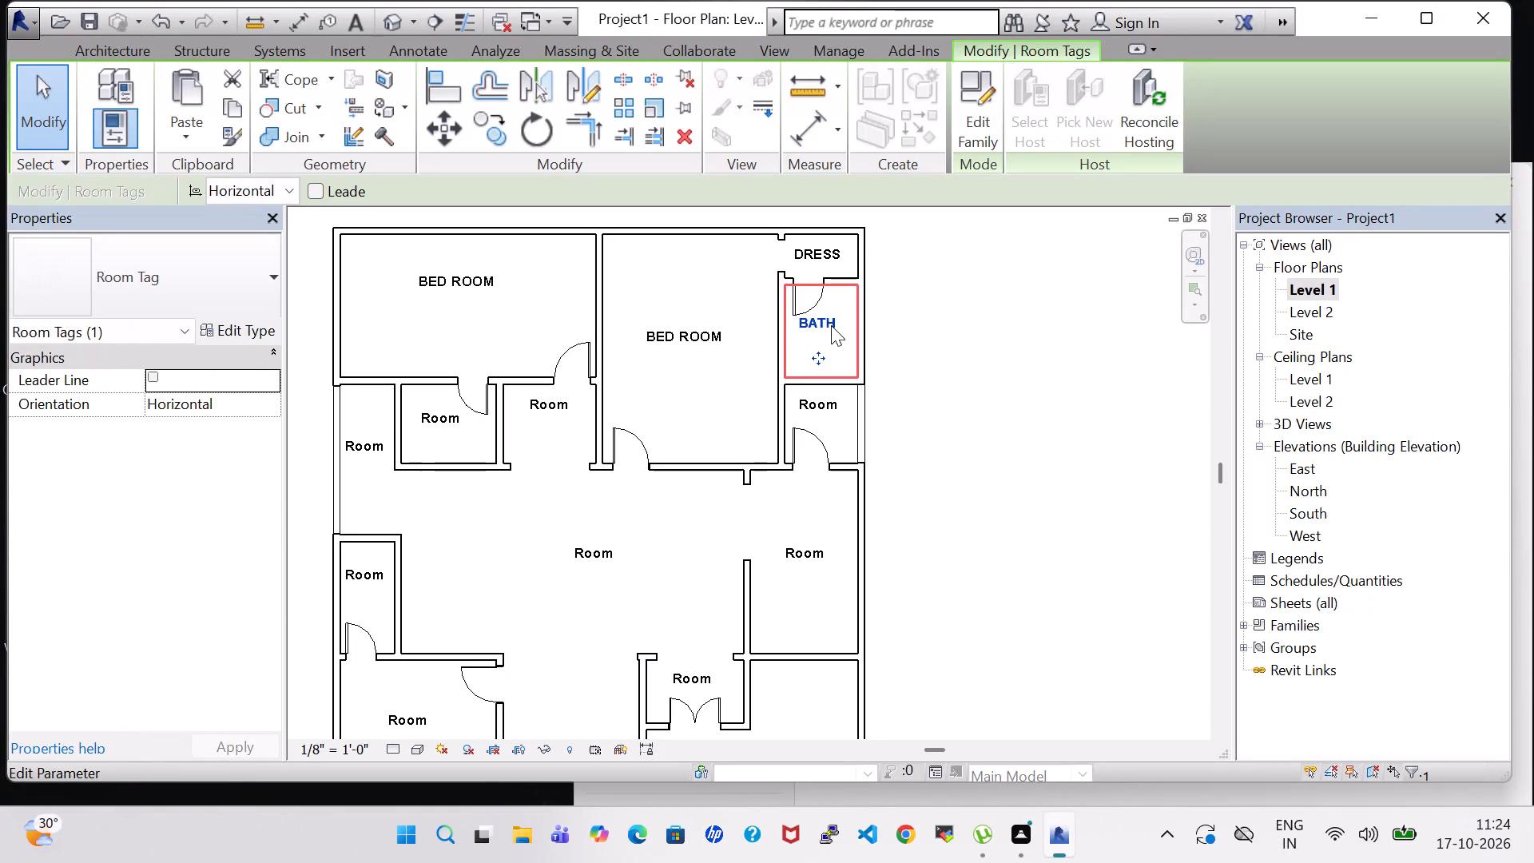
key(Down)
key(Right)
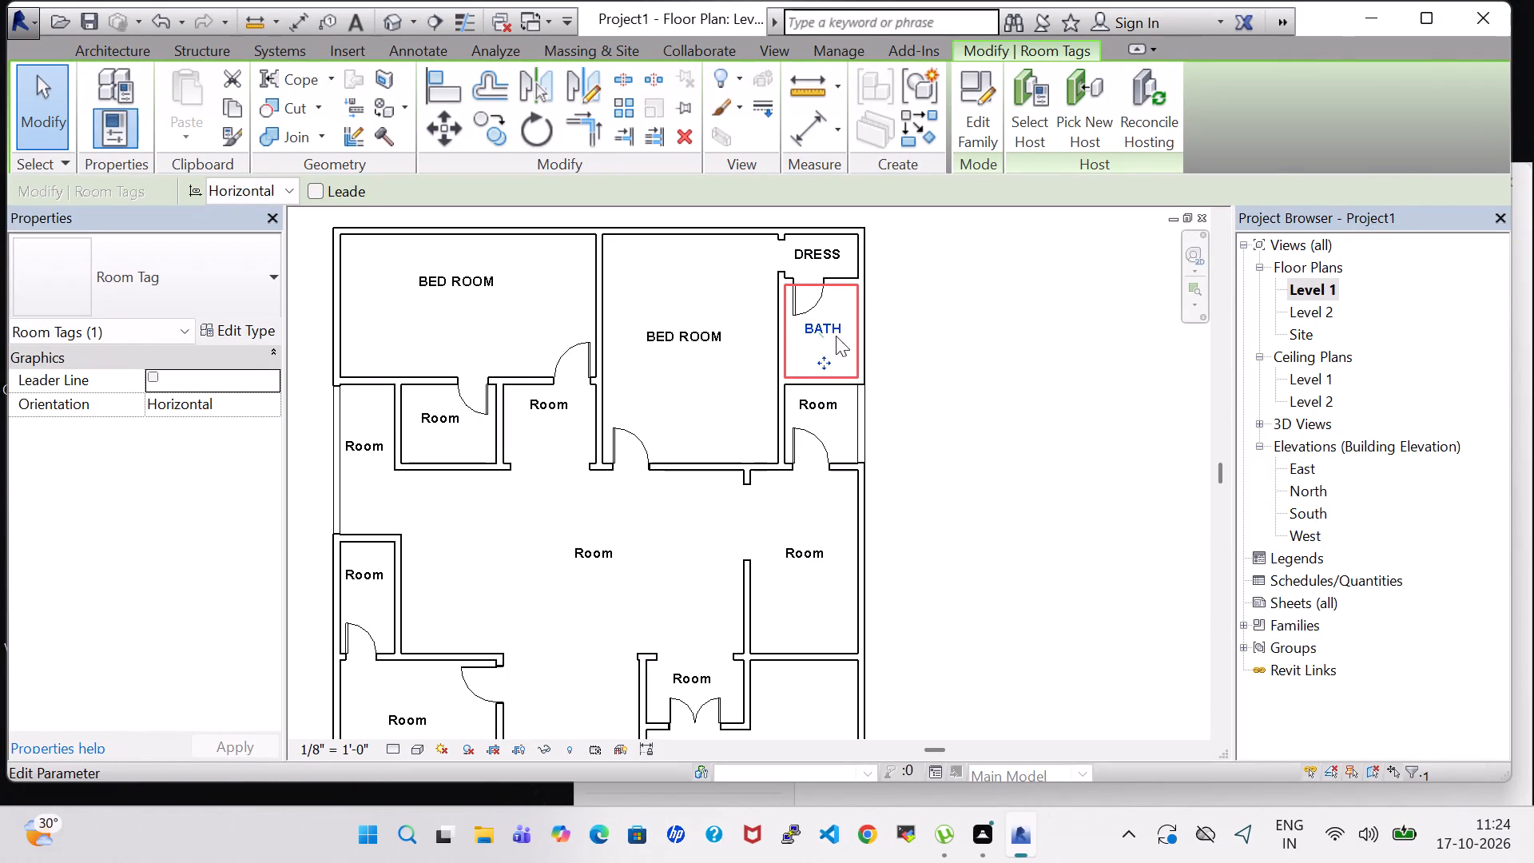
click(950, 368)
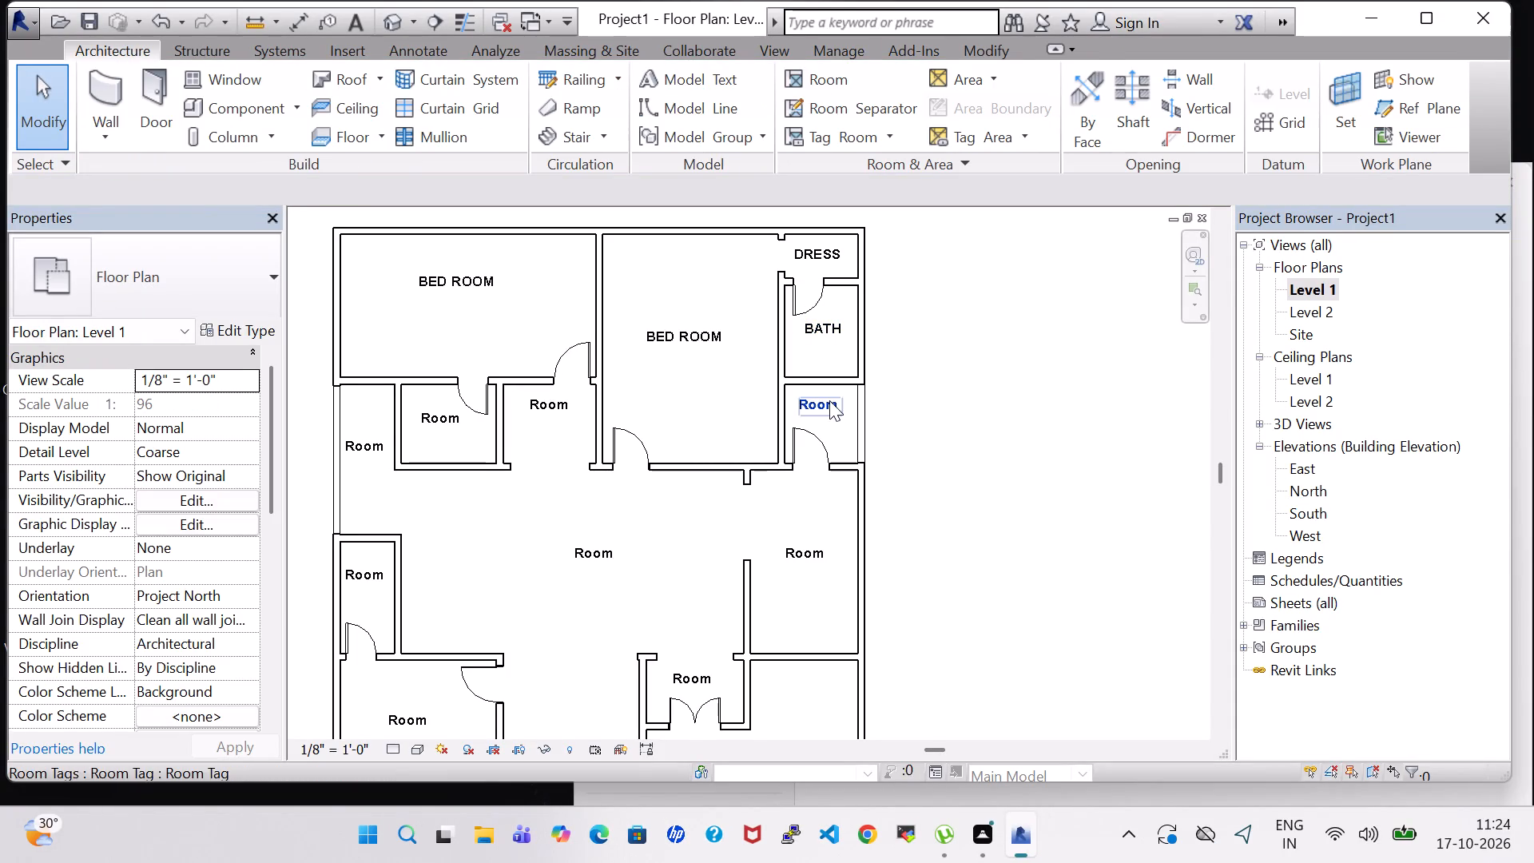
Rename the low-walled east space south of BATH as OPEN in its tag.
double_click(829, 400)
key(BackSpace)
text(OPEN)
key(Return)
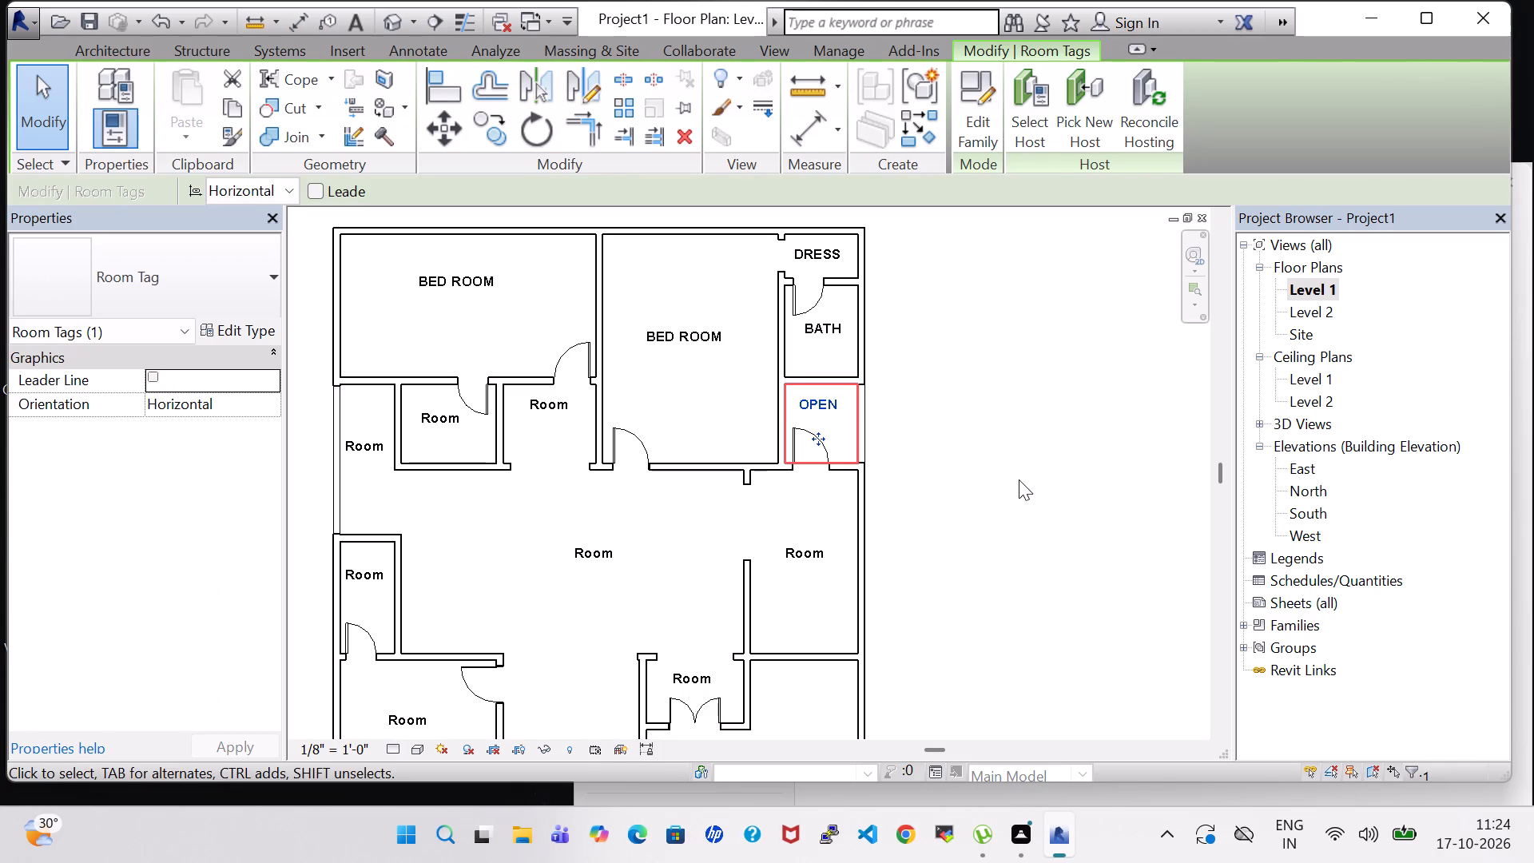
click(1011, 479)
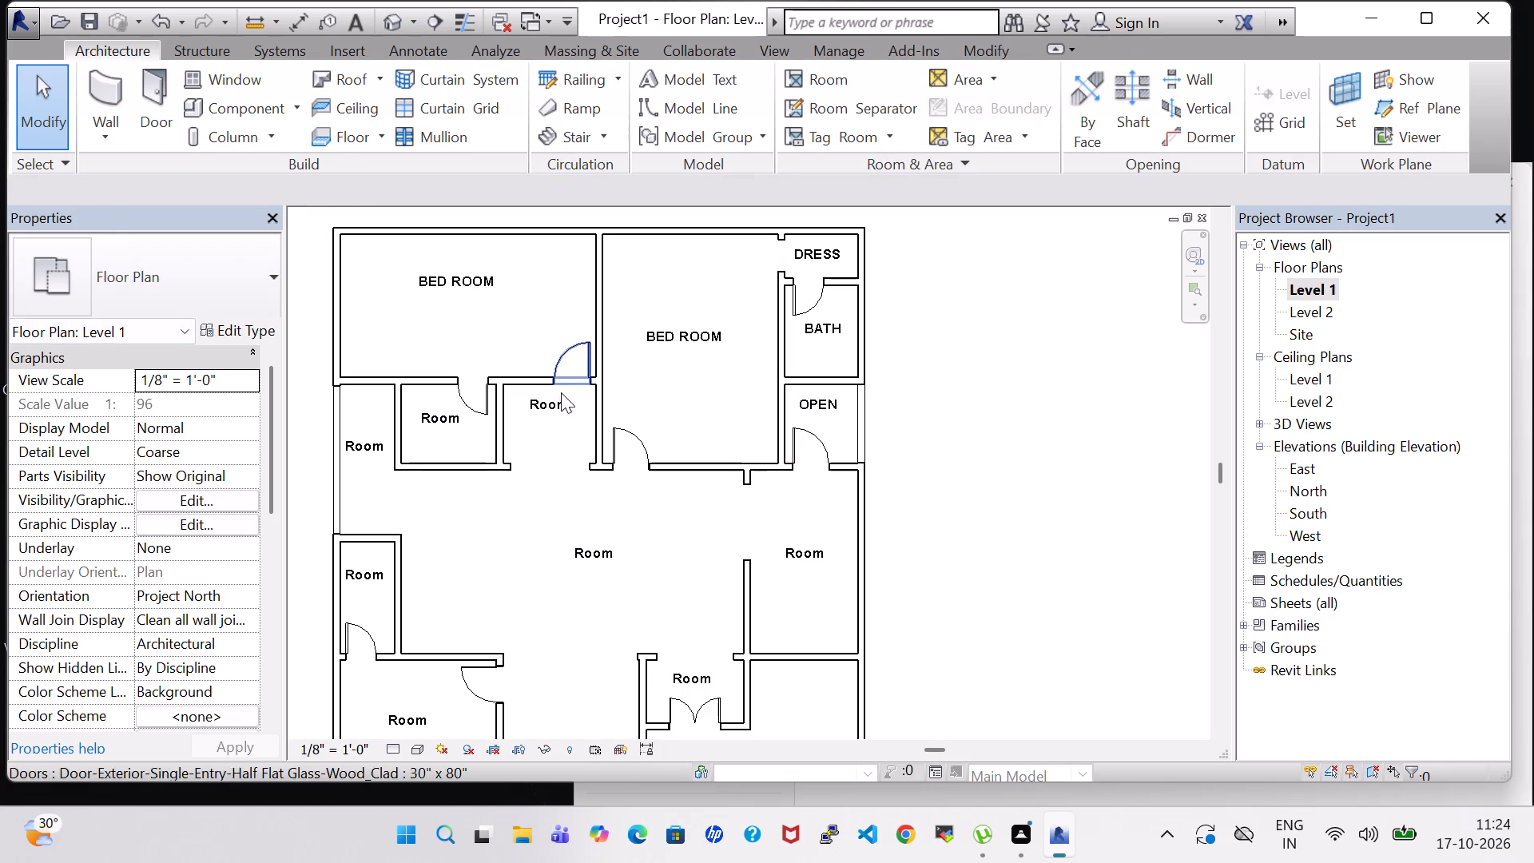
Rename the recess south of the northwest bedroom's entrance door as LOBBY and nudge its tag slightly down.
double_click(550, 400)
key(BackSpace)
text(LOBBY)
key(Return)
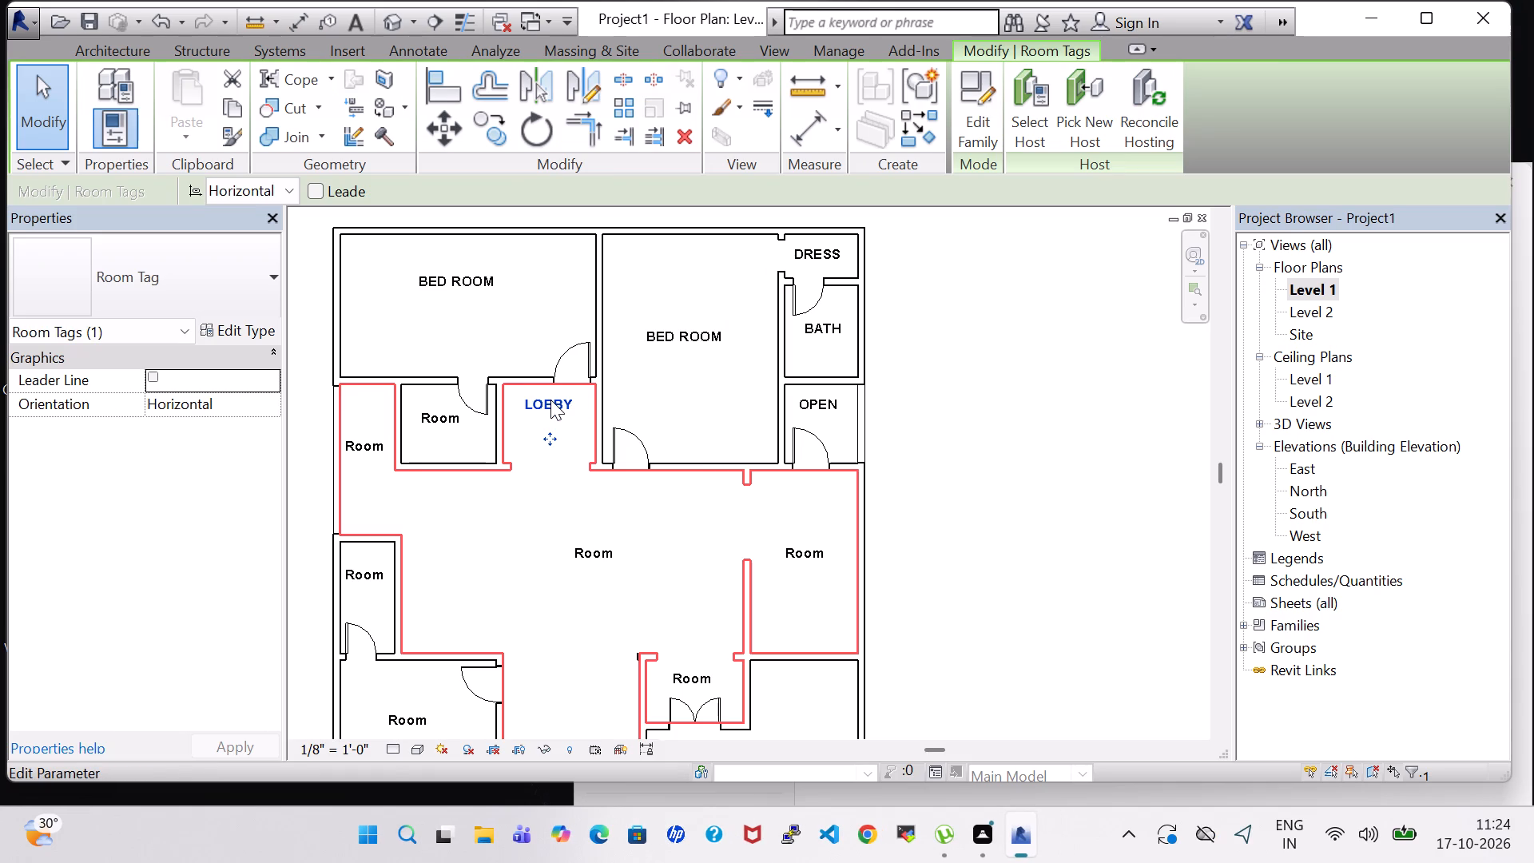
key(Down)
key(Down)
click(950, 463)
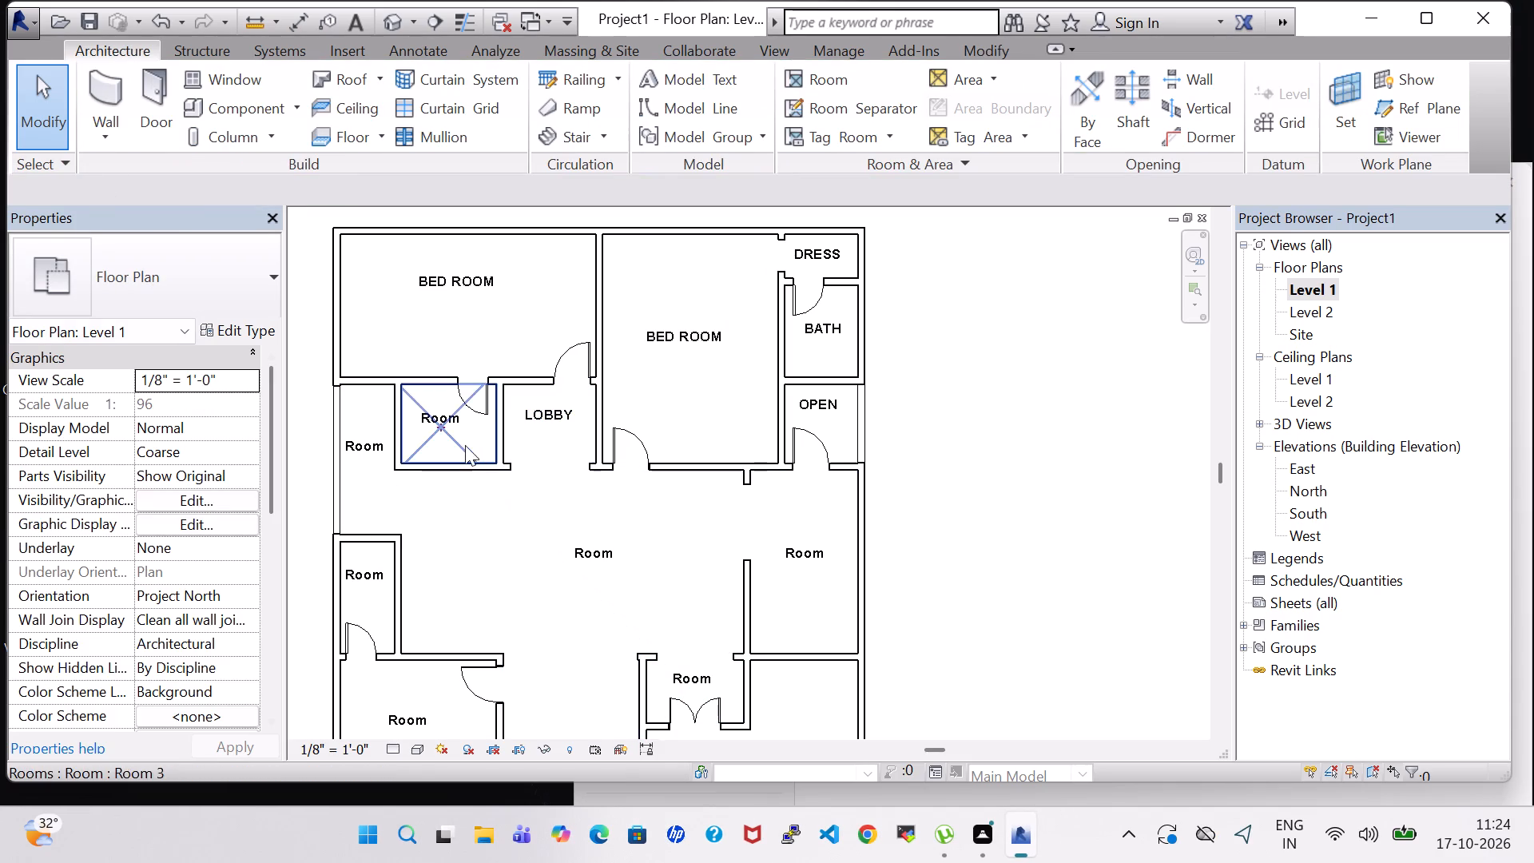
Rename the small room between LOBBY and the open west strip as BATH in its tag.
double_click(434, 421)
key(BackSpace)
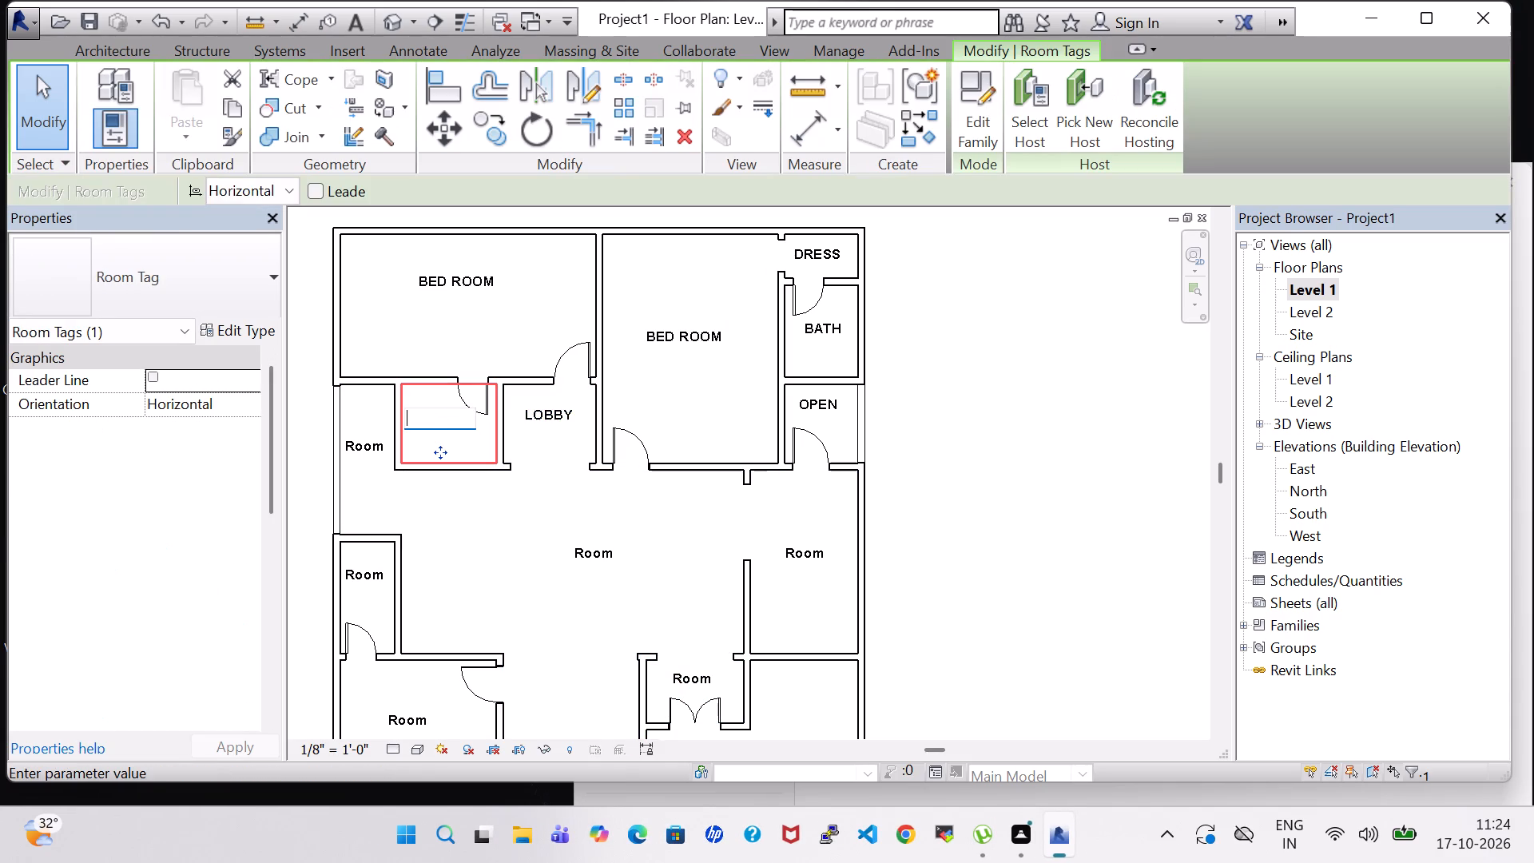
text(BATH)
key(Return)
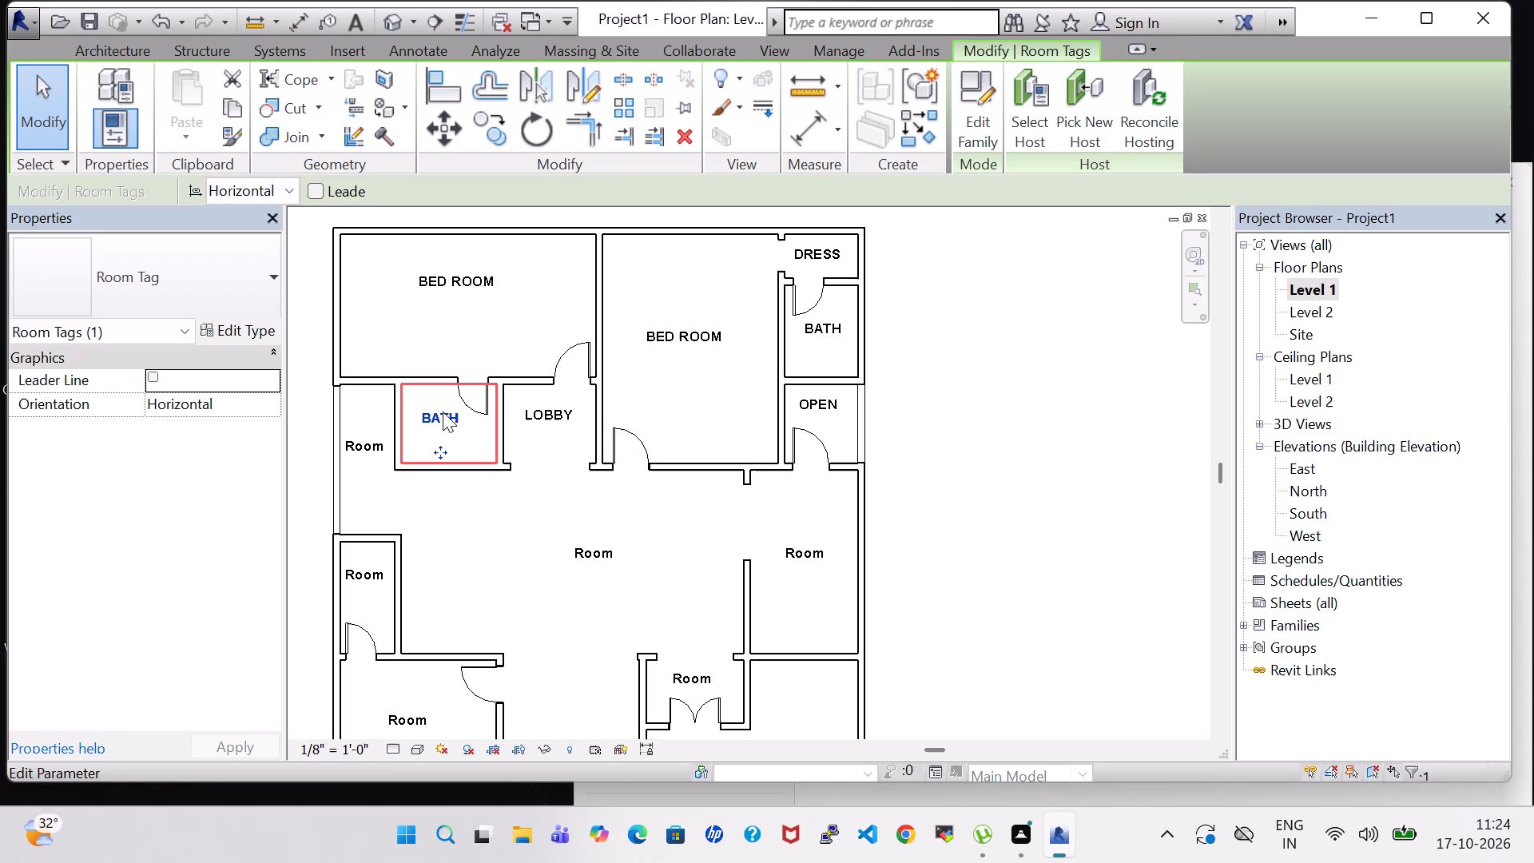
Rename the open west strip beside the west BATH as OPEN in its tag.
double_click(366, 453)
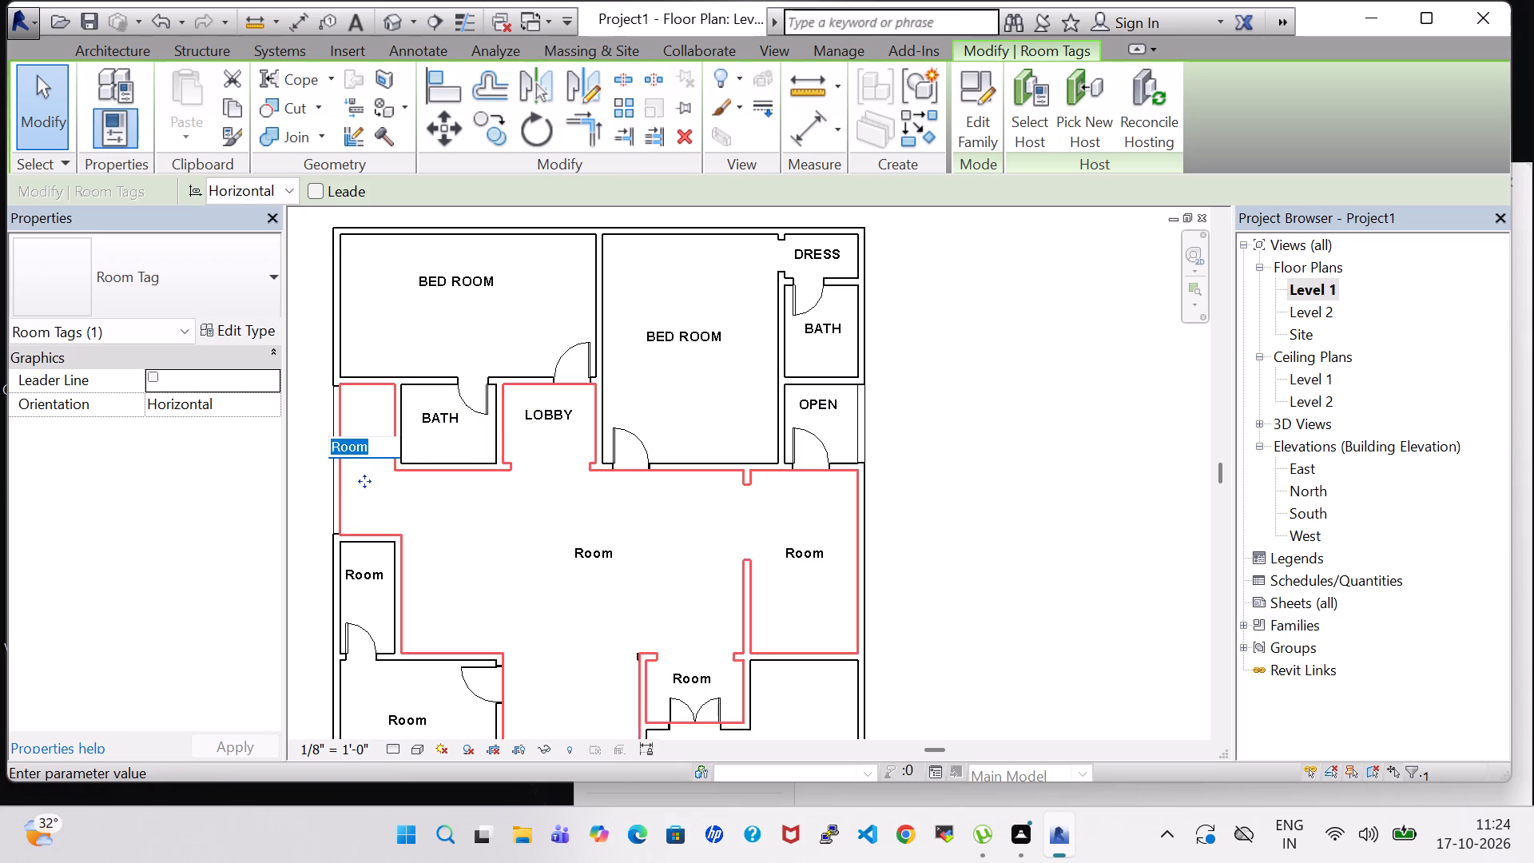
key(BackSpace)
text(OPEN)
key(Return)
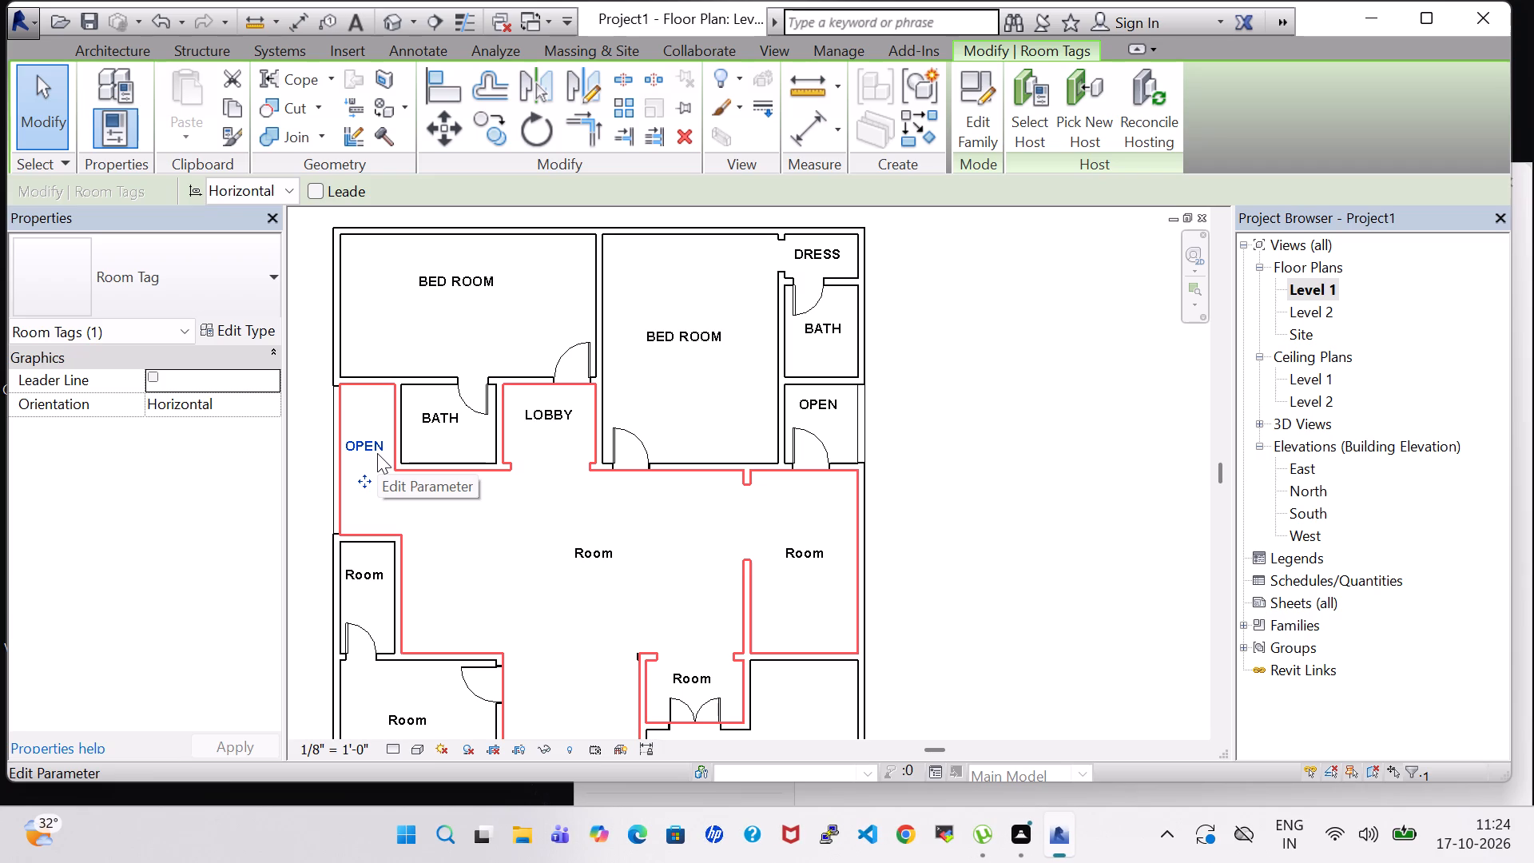
click(942, 483)
middle_drag(940, 483, 954, 483)
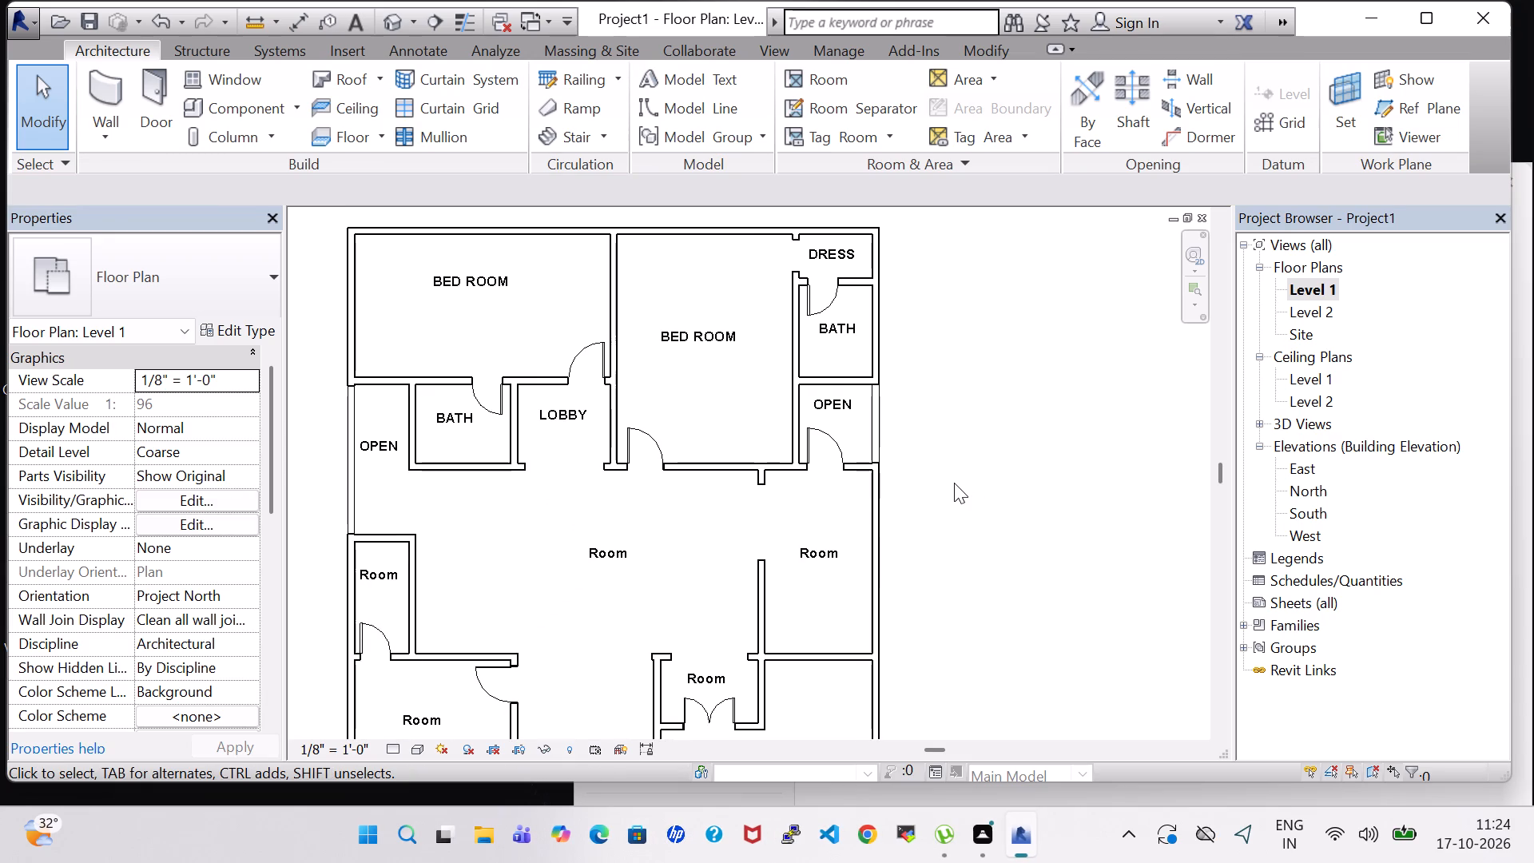
Rename the small room on the west wall, south of the OPEN strip, as BATH in its tag.
middle_drag(954, 483, 956, 421)
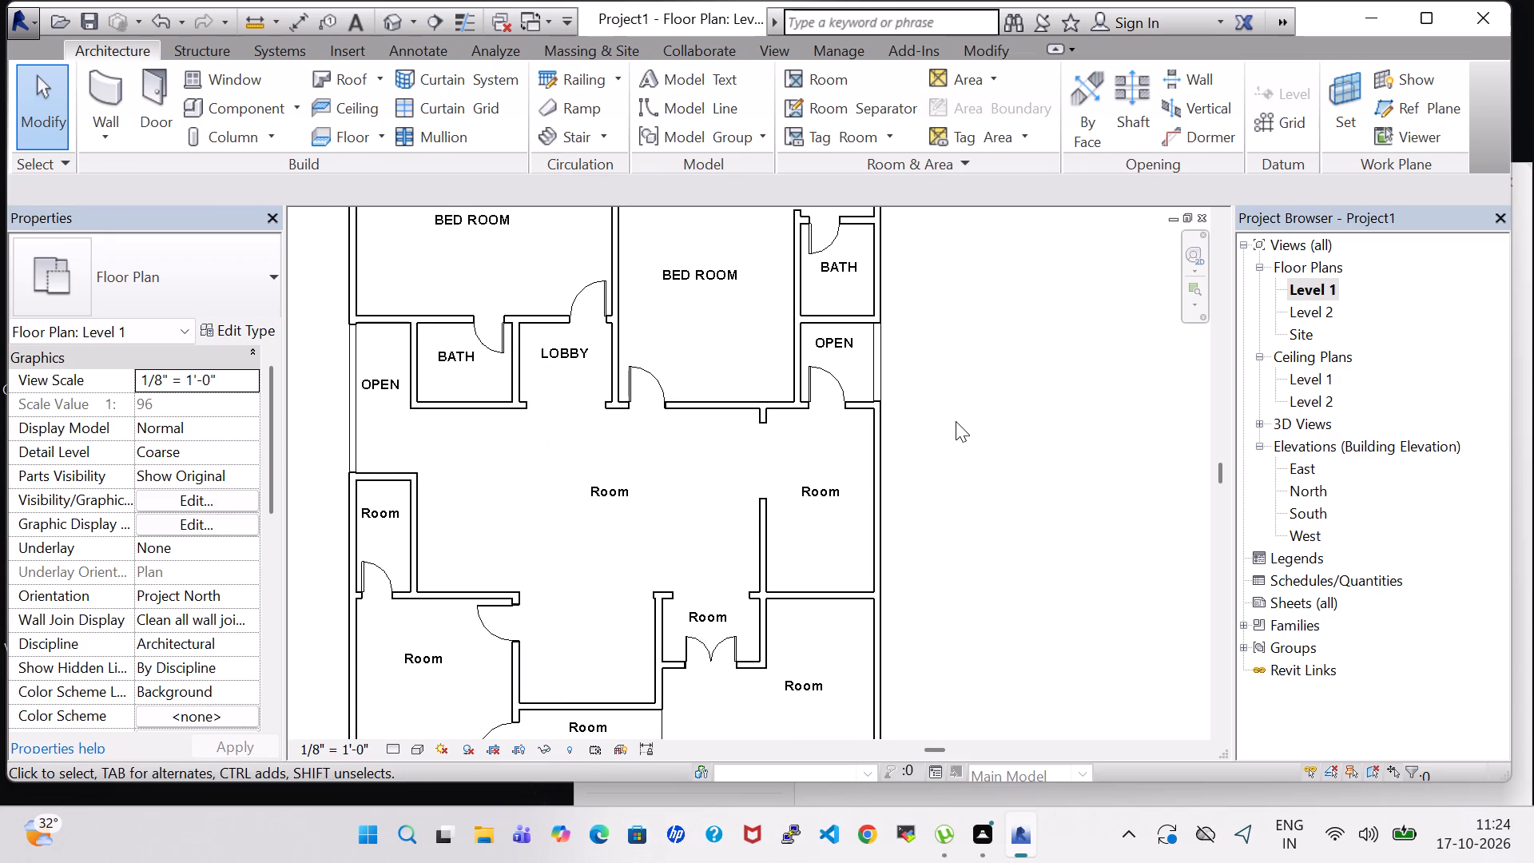
double_click(373, 512)
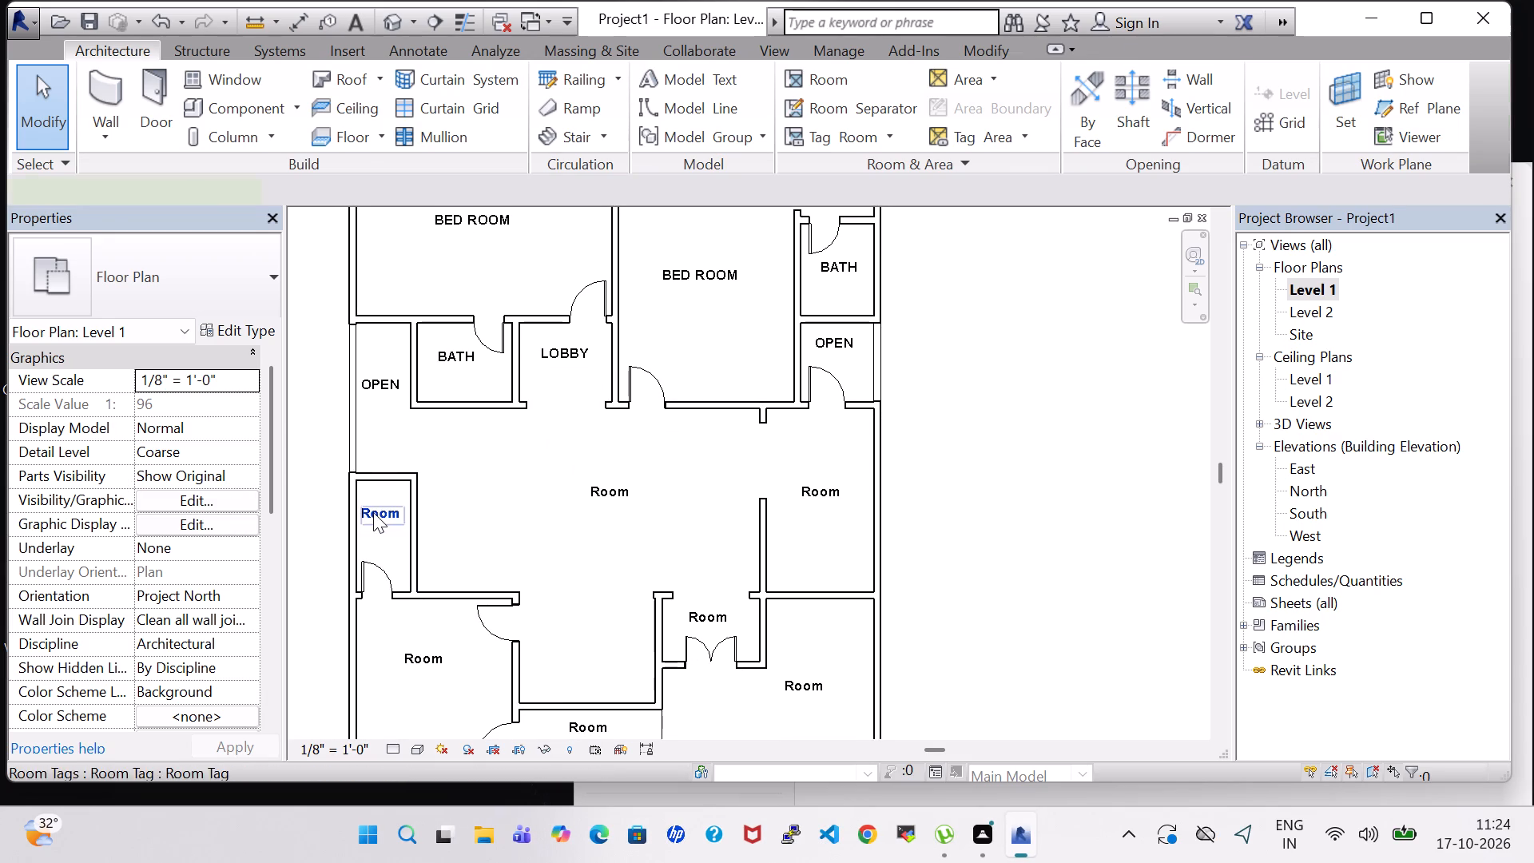
key(BackSpace)
text(BATH)
key(Return)
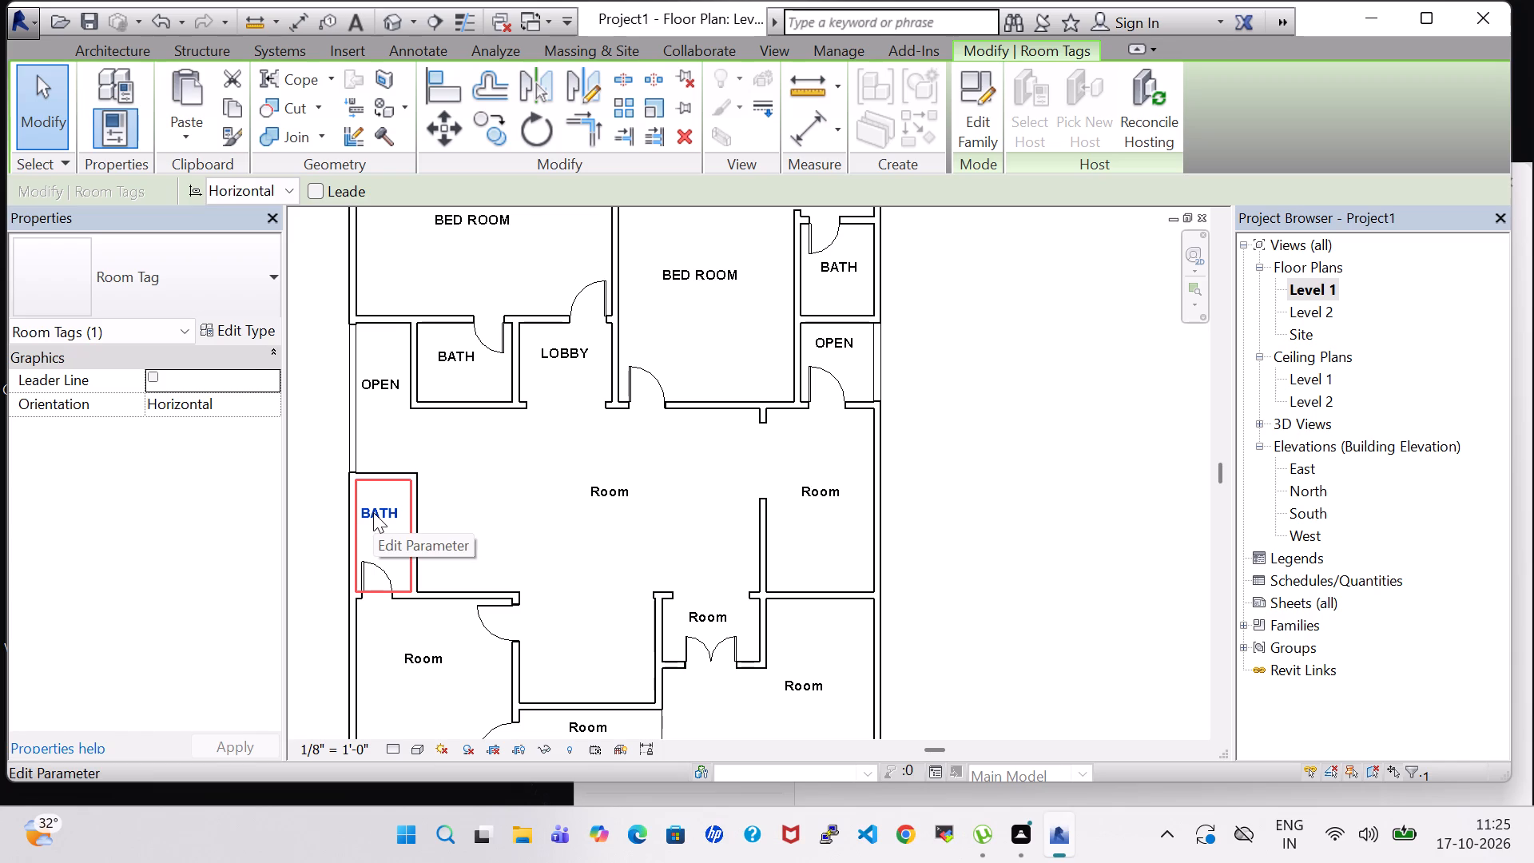
Rename the large central living space as T.V.LOUNGE in its tag.
double_click(621, 491)
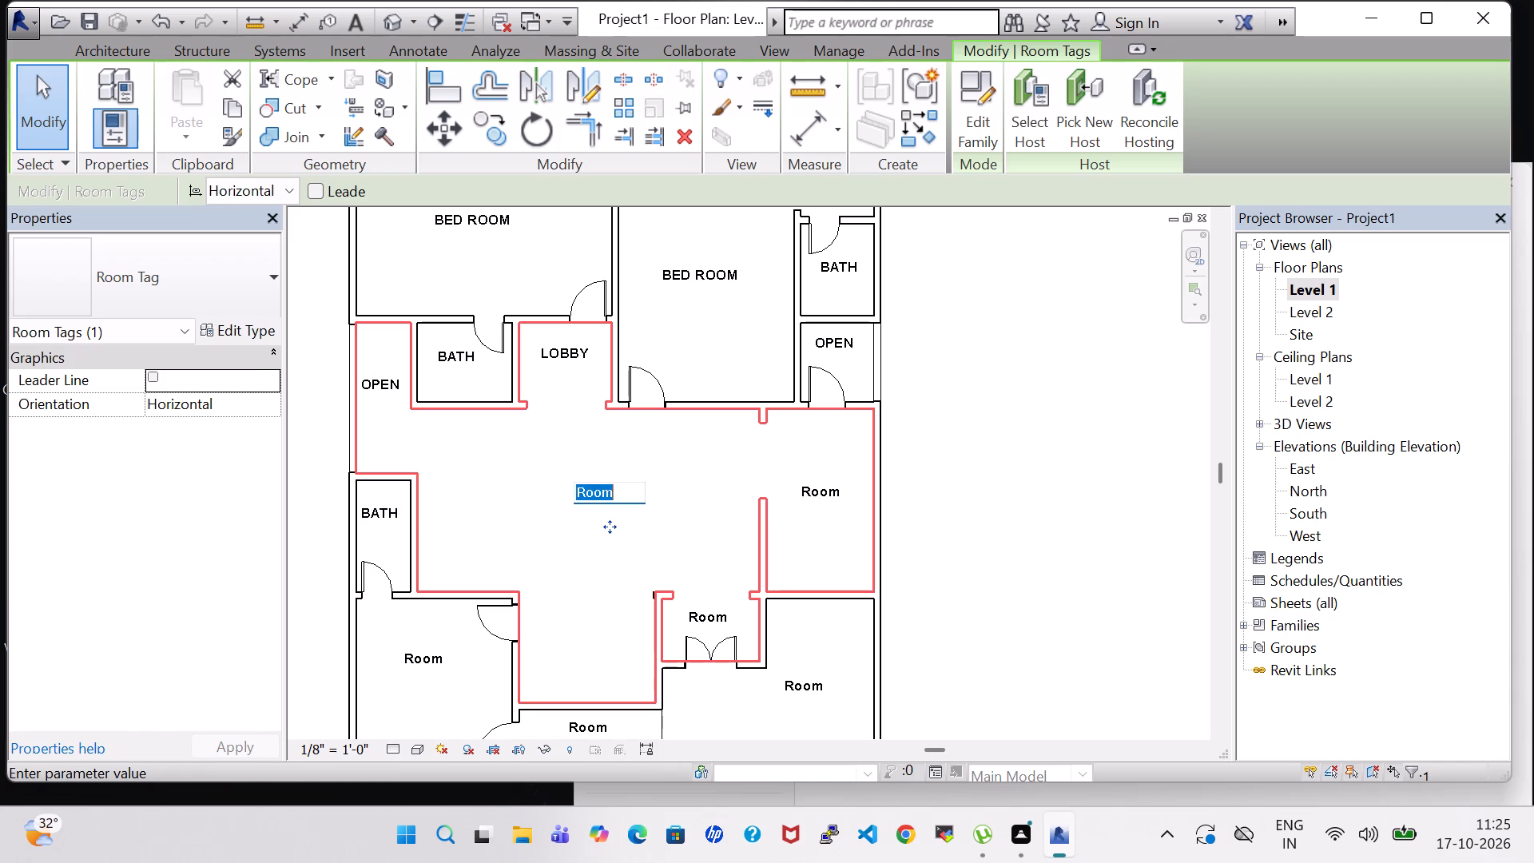
key(BackSpace)
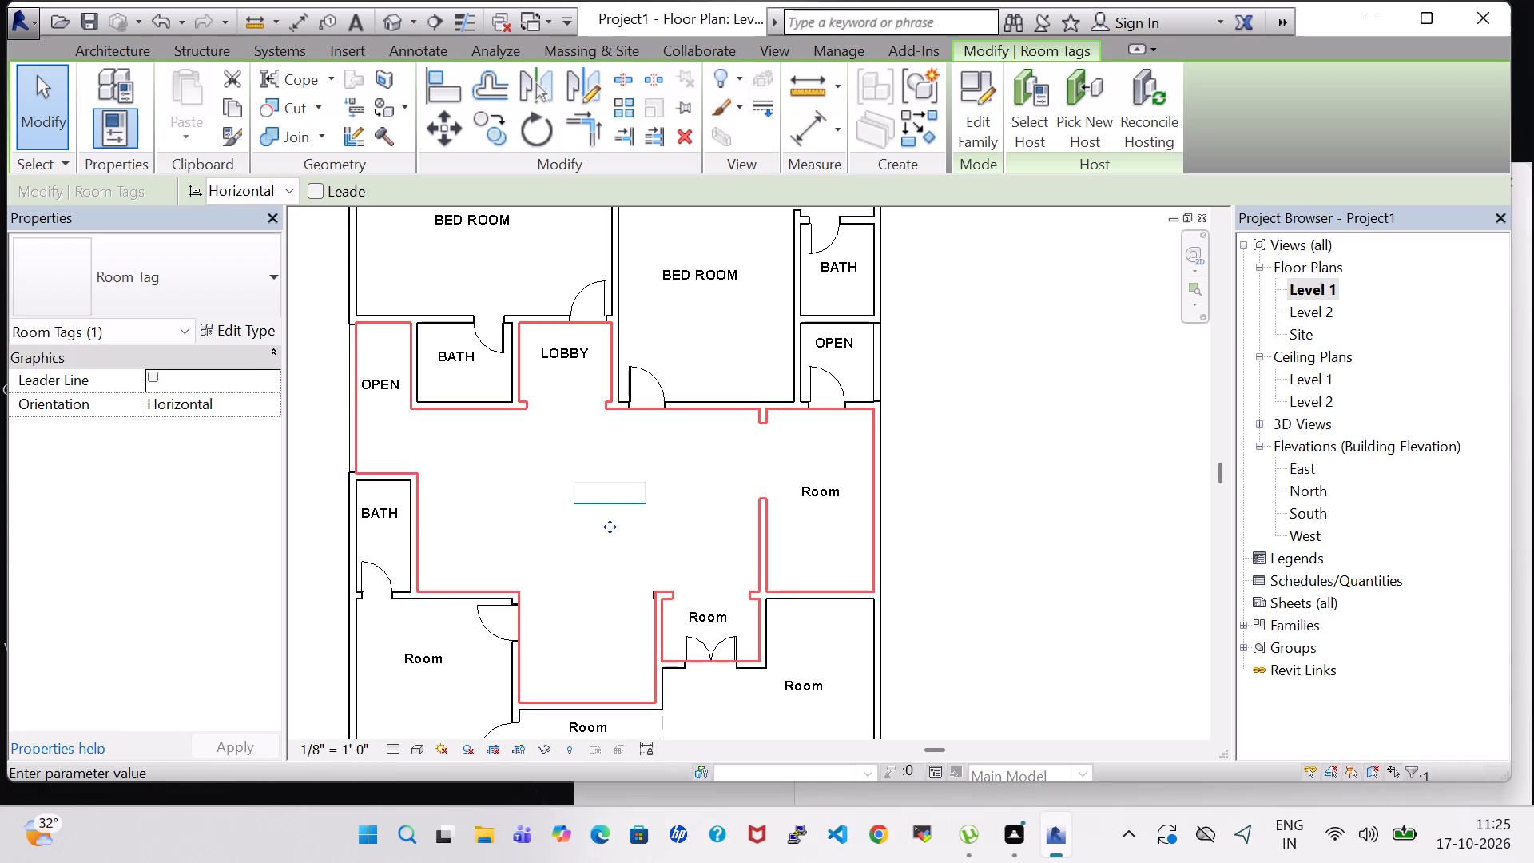
key(t)
text(.V.)
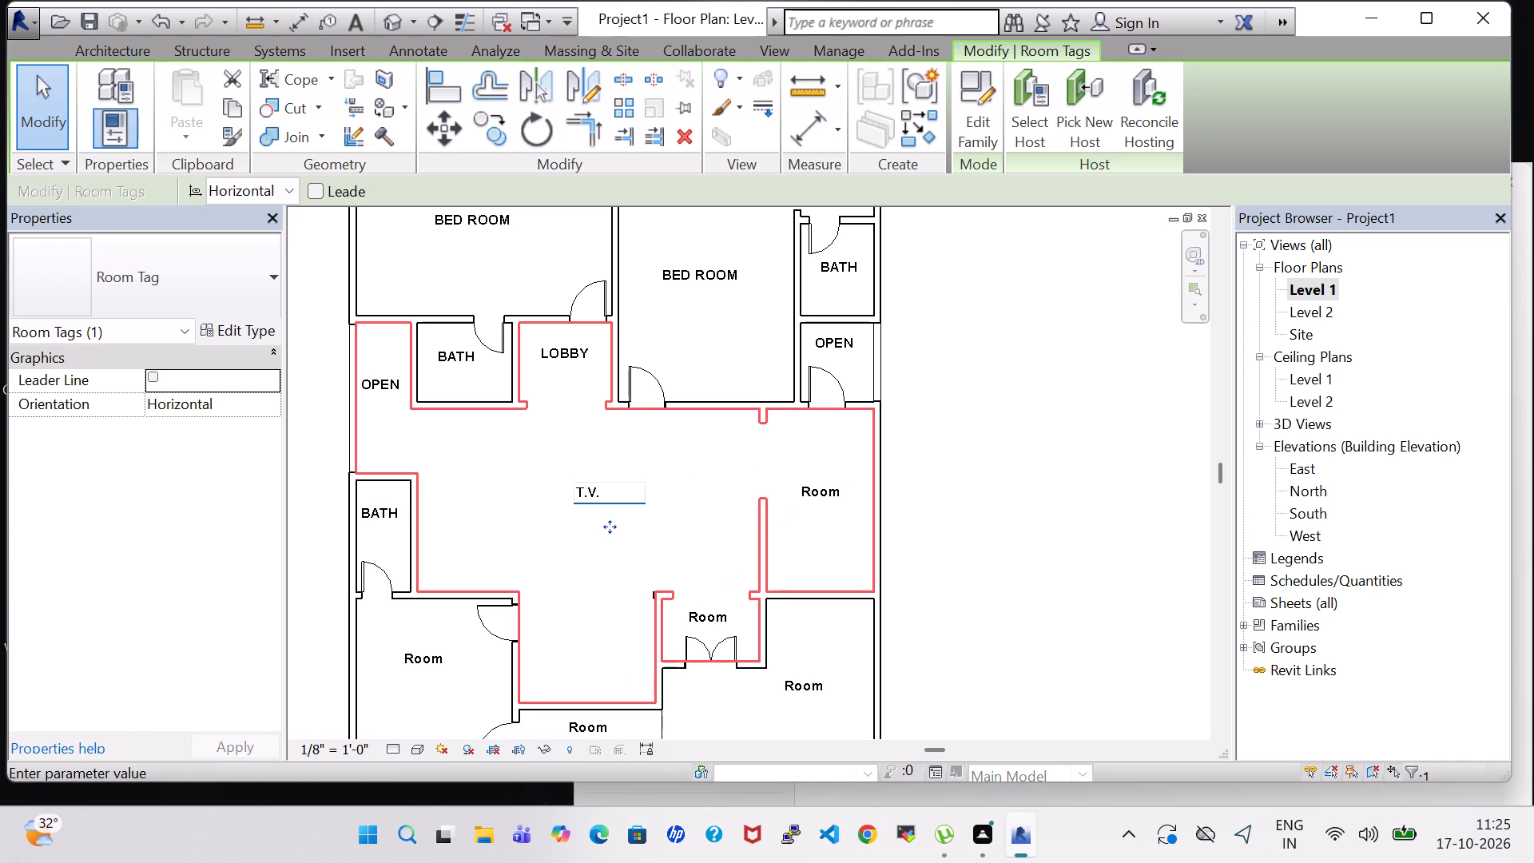
text(LOUN)
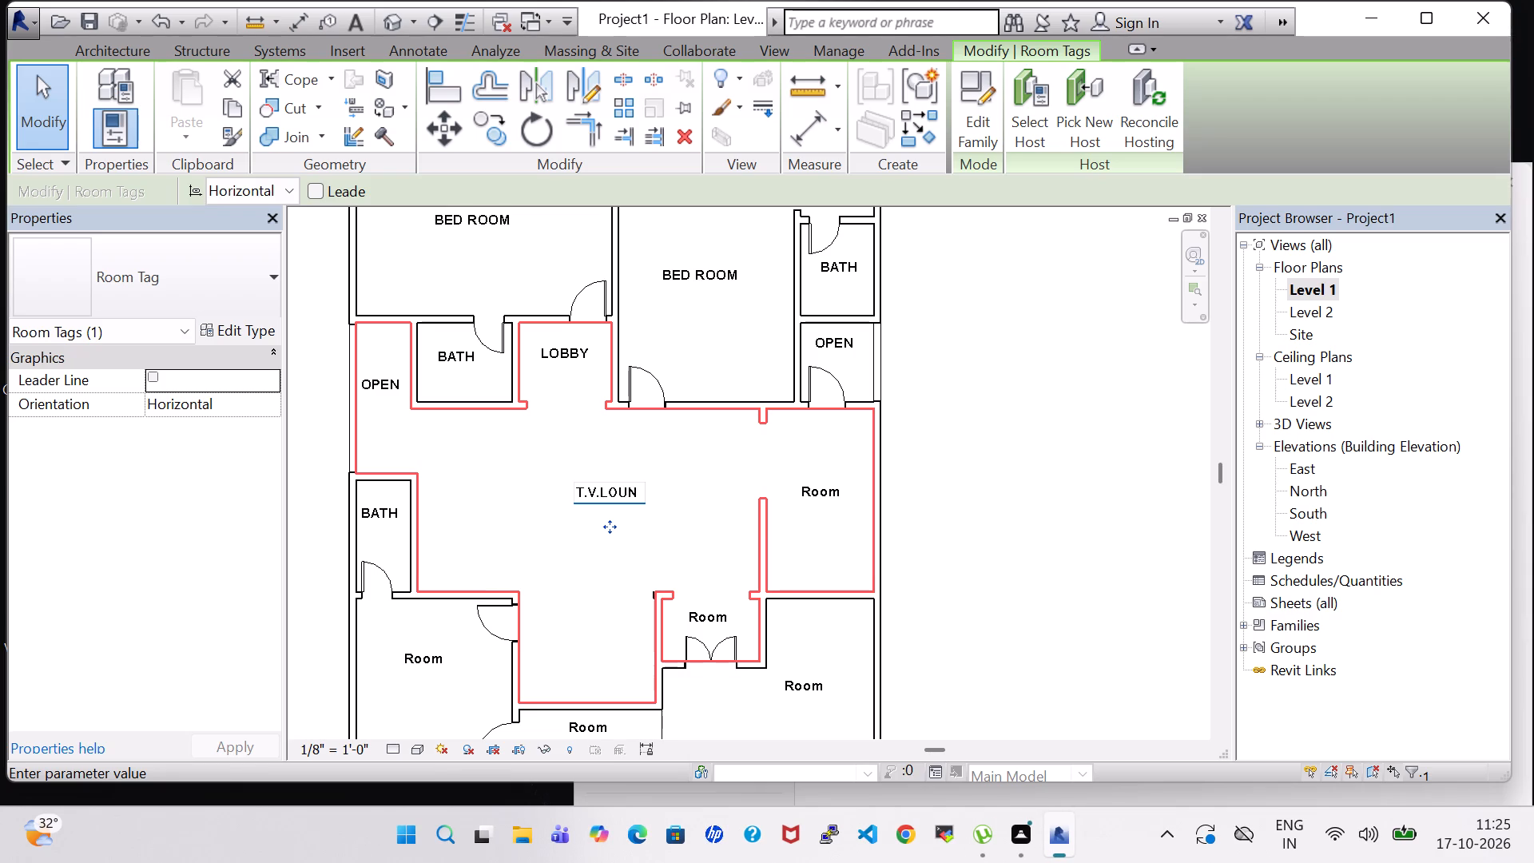
text(GE)
key(Return)
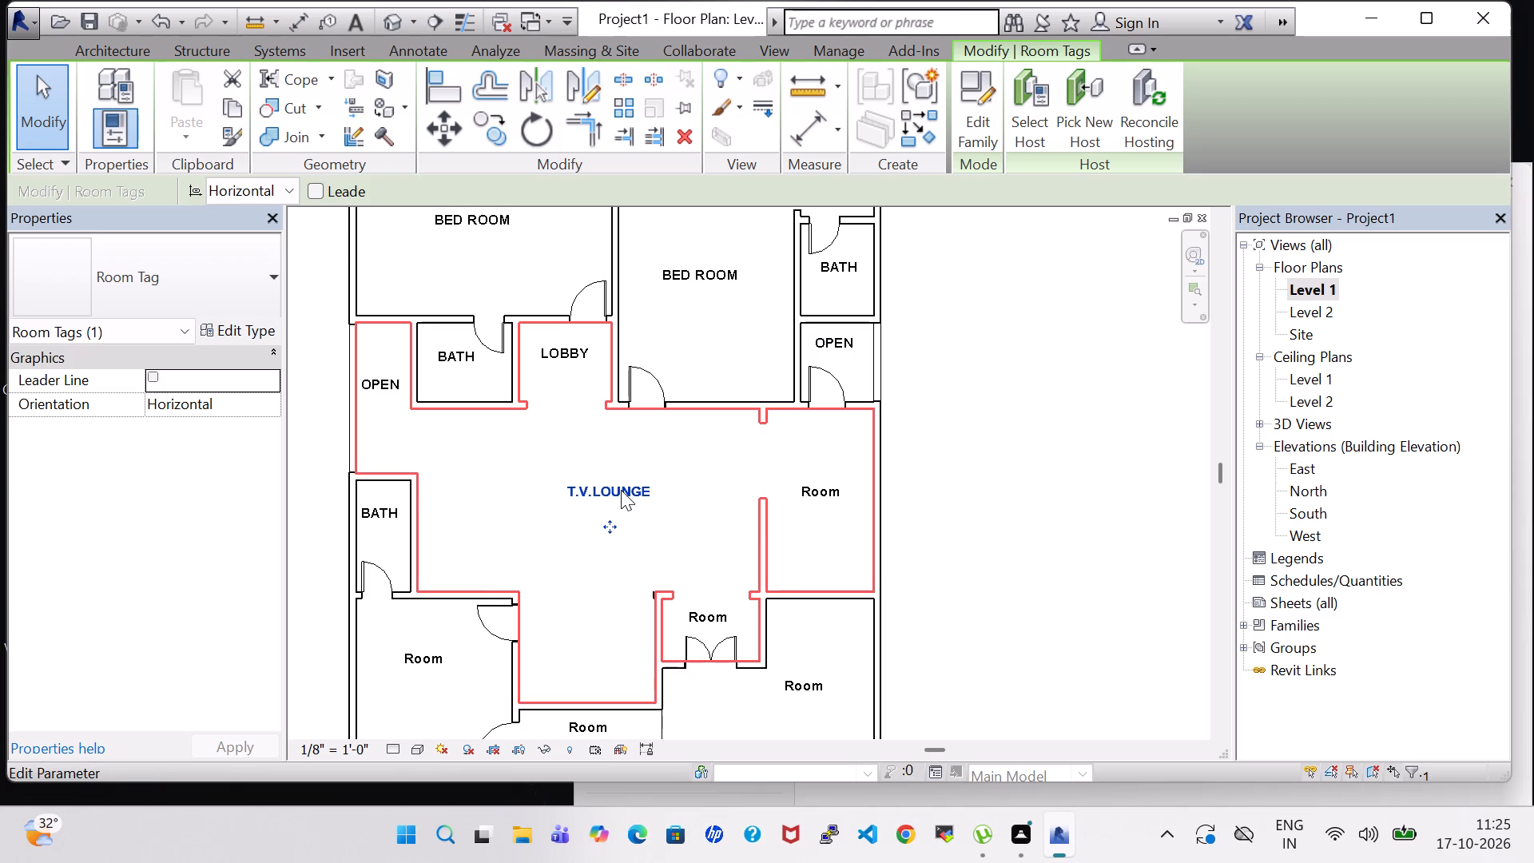
click(1086, 507)
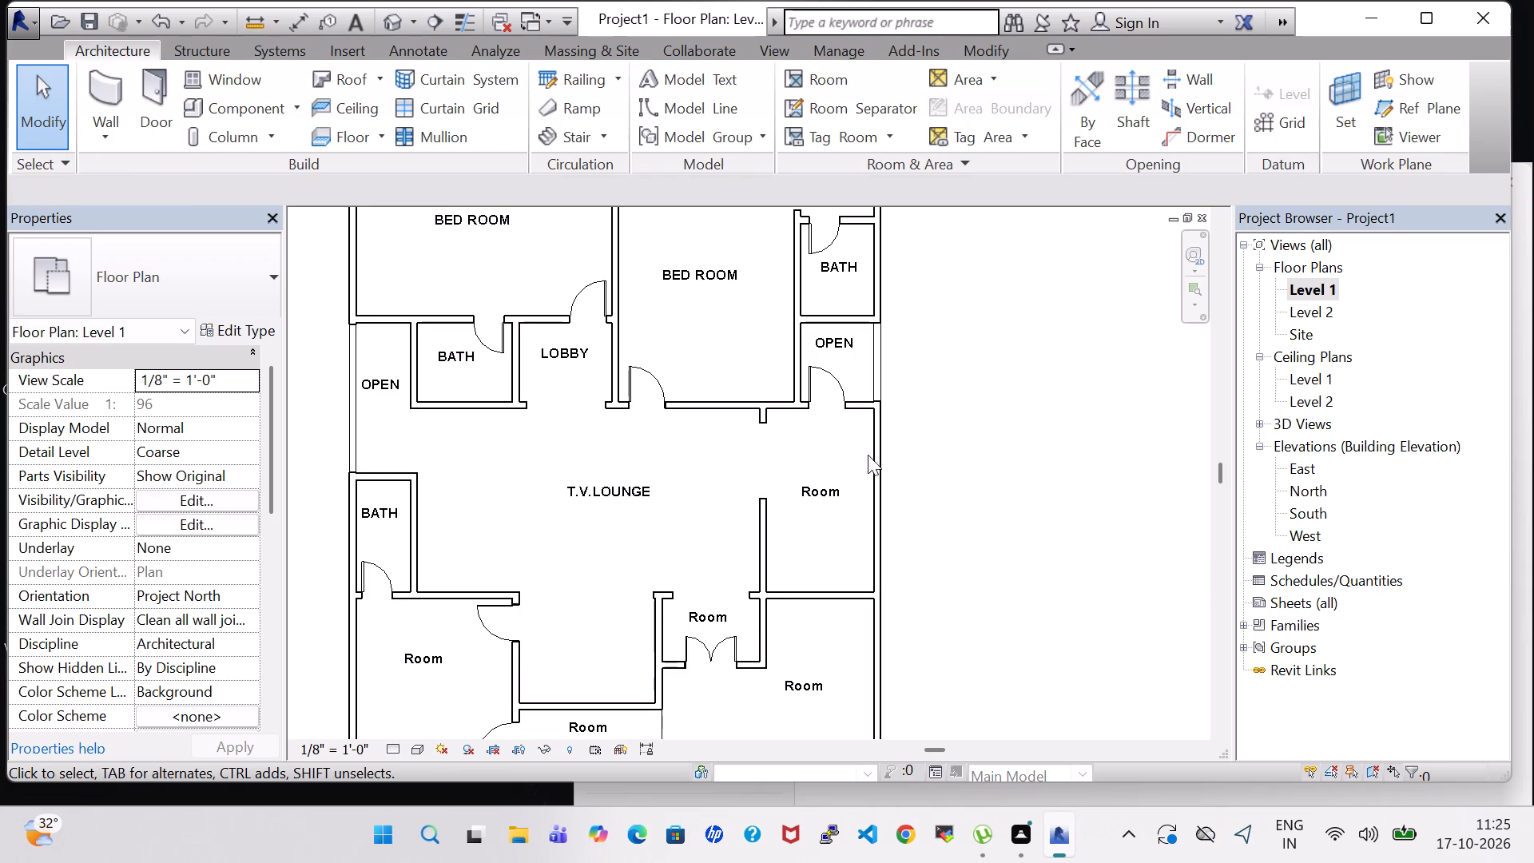
Rename the east room beside T.V.LOUNGE as KITCHEN in its tag.
double_click(821, 479)
key(BackSpace)
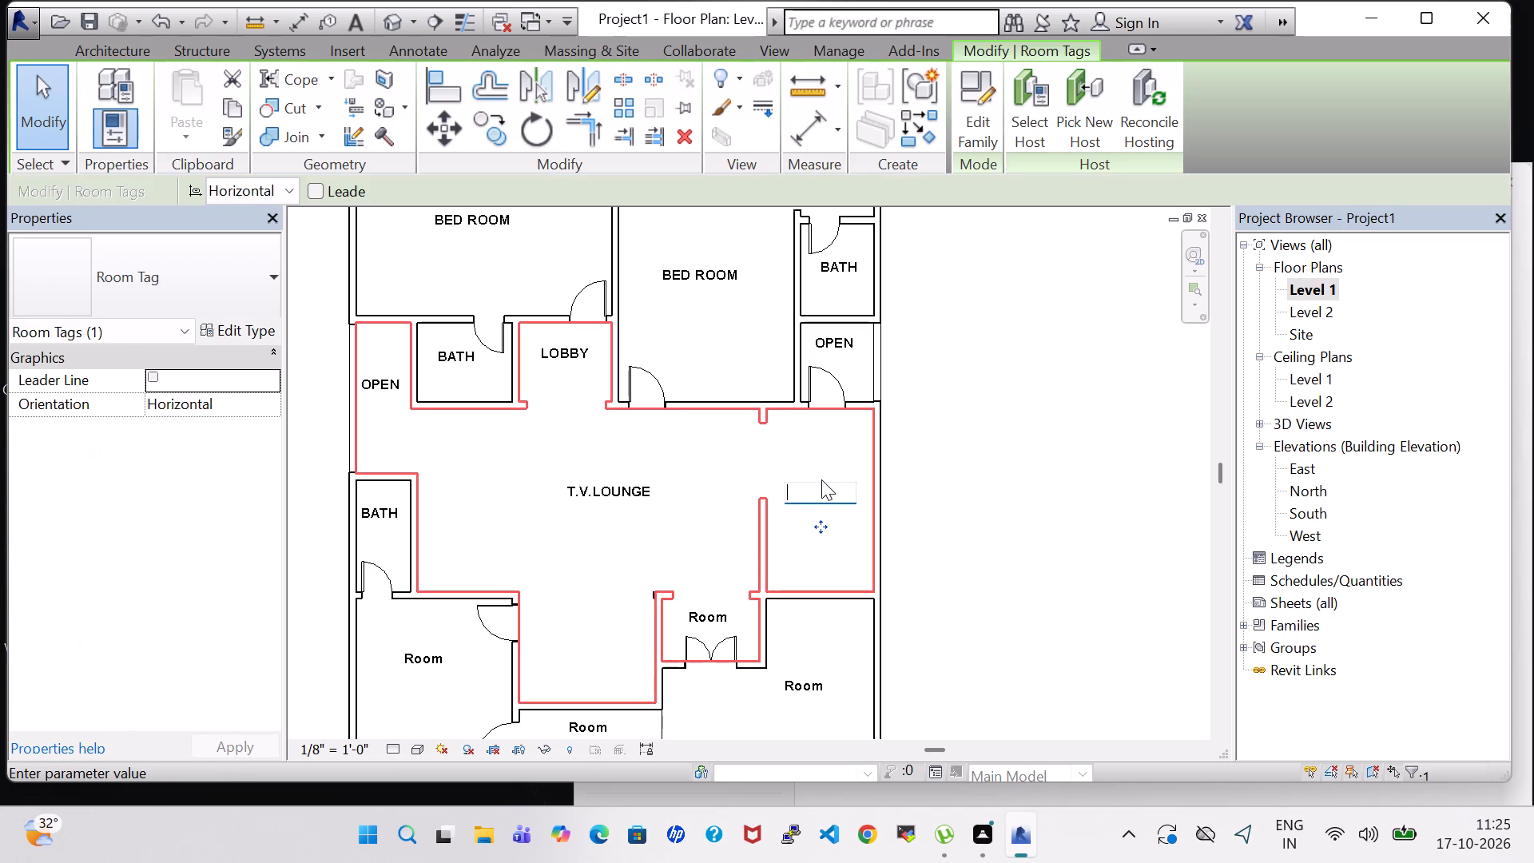
text(KITCHEN)
key(Return)
click(1008, 506)
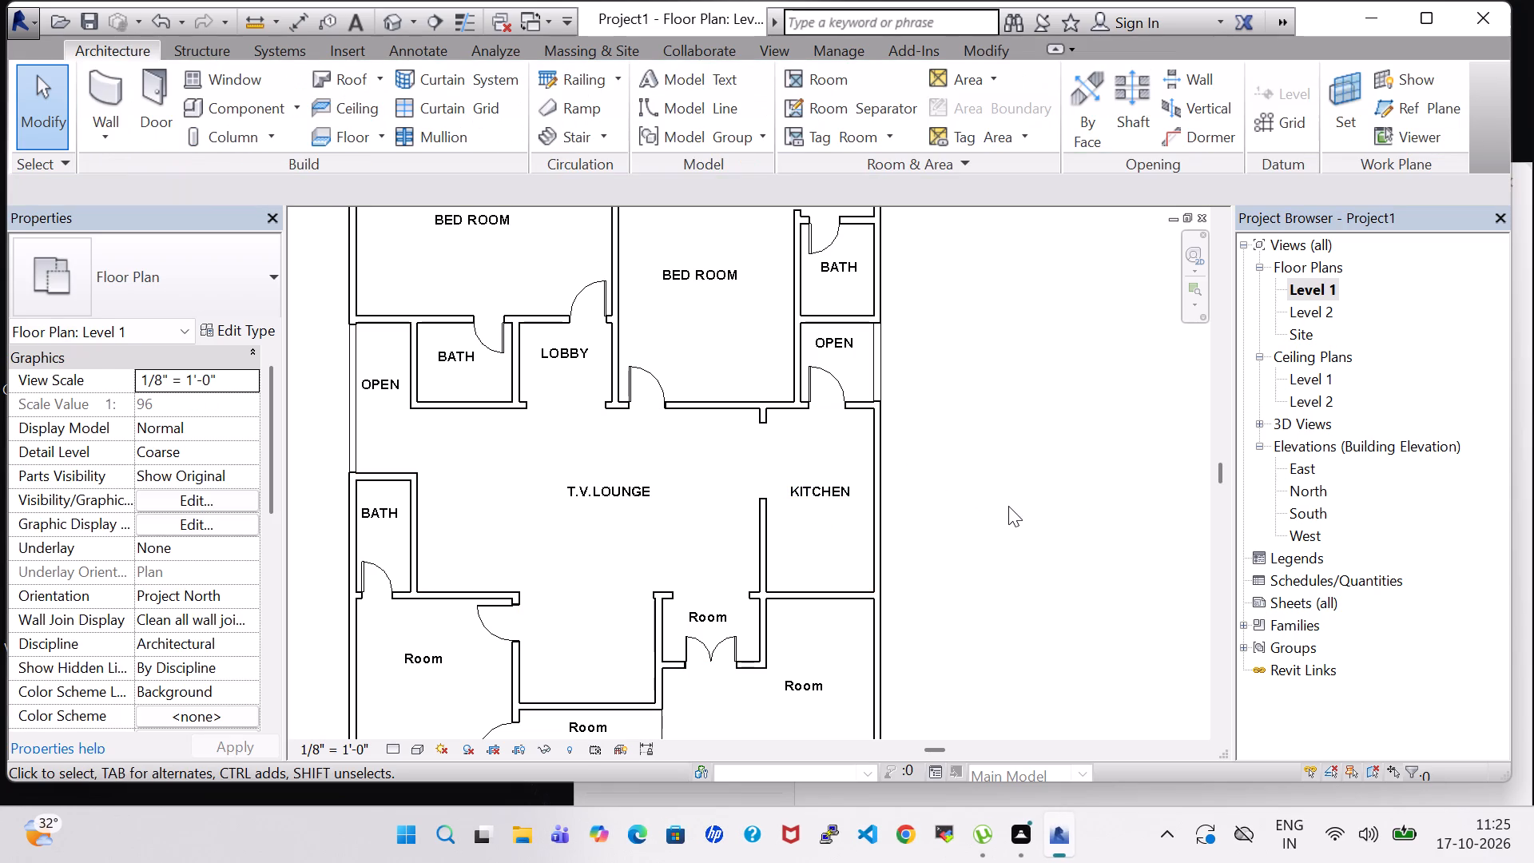
Rename the southwest corner room below the west BATH as DRAWING ROOM in its tag.
scroll(1008, 506, down, 2)
middle_drag(1008, 506, 1008, 469)
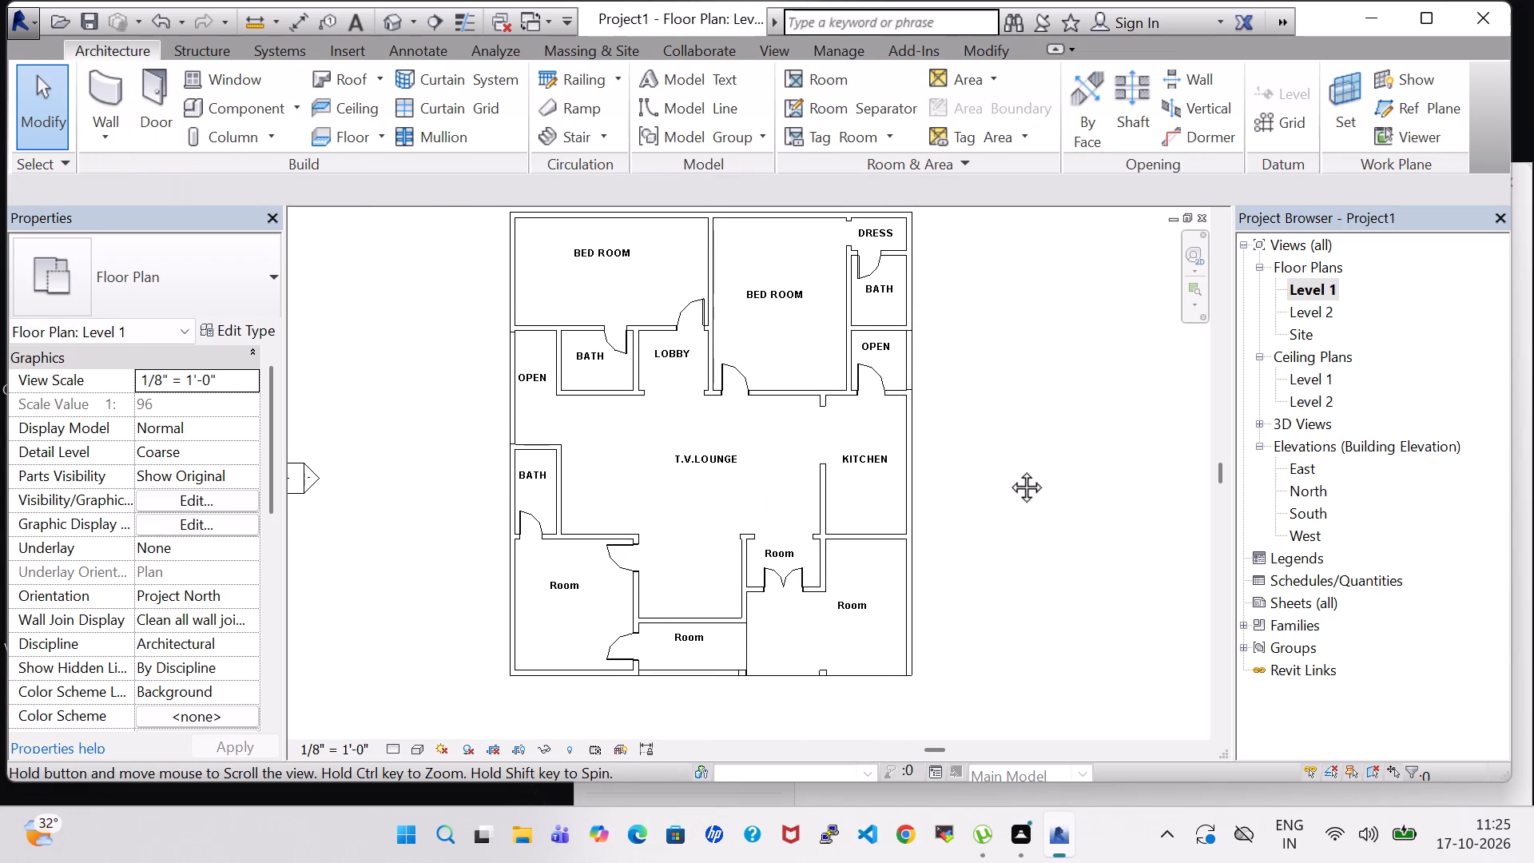
middle_drag(1008, 469, 1008, 472)
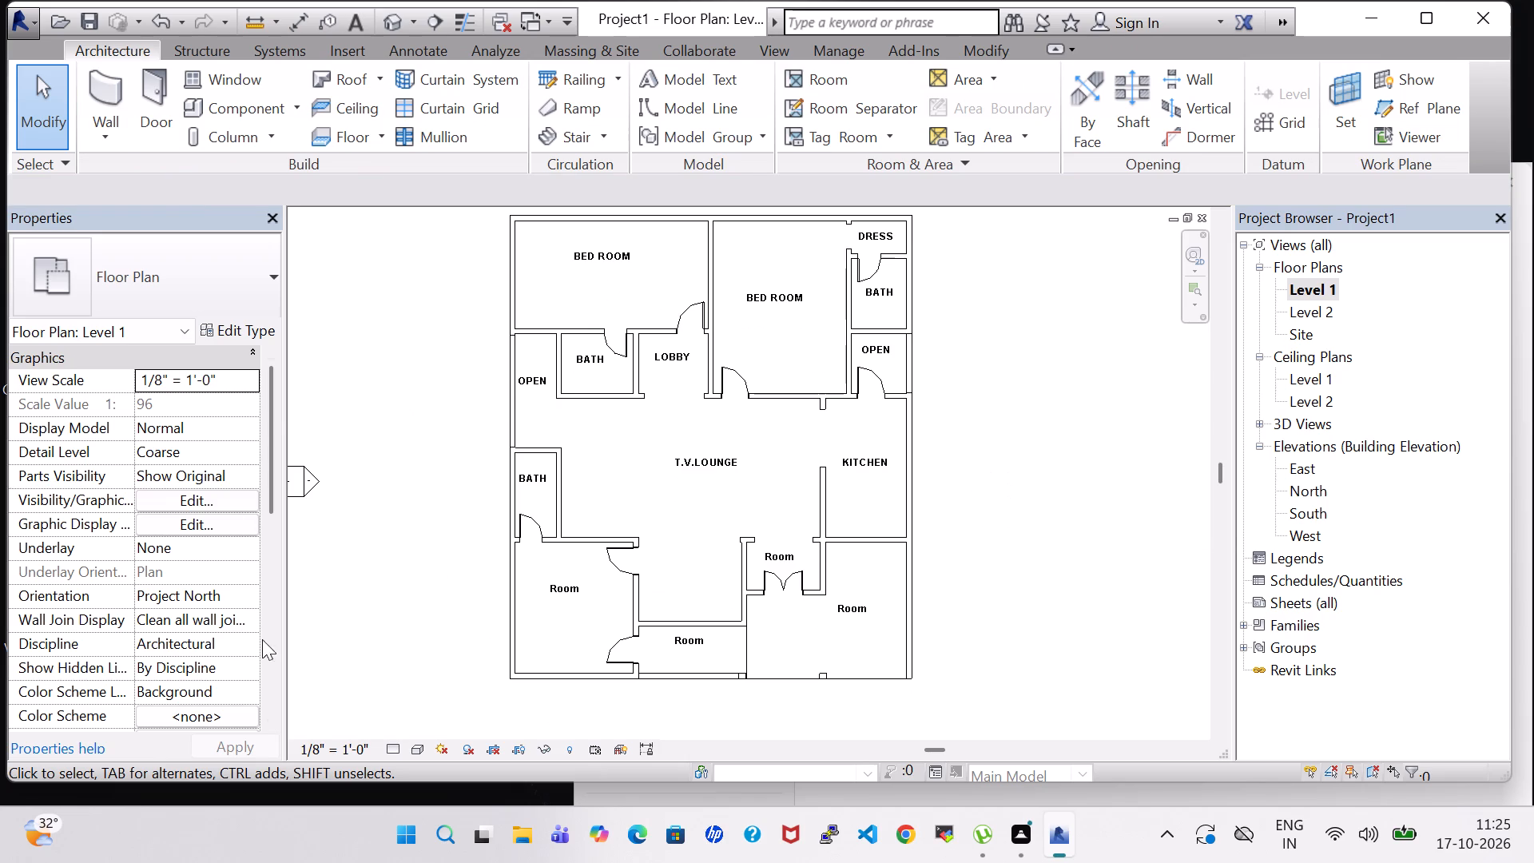
double_click(578, 581)
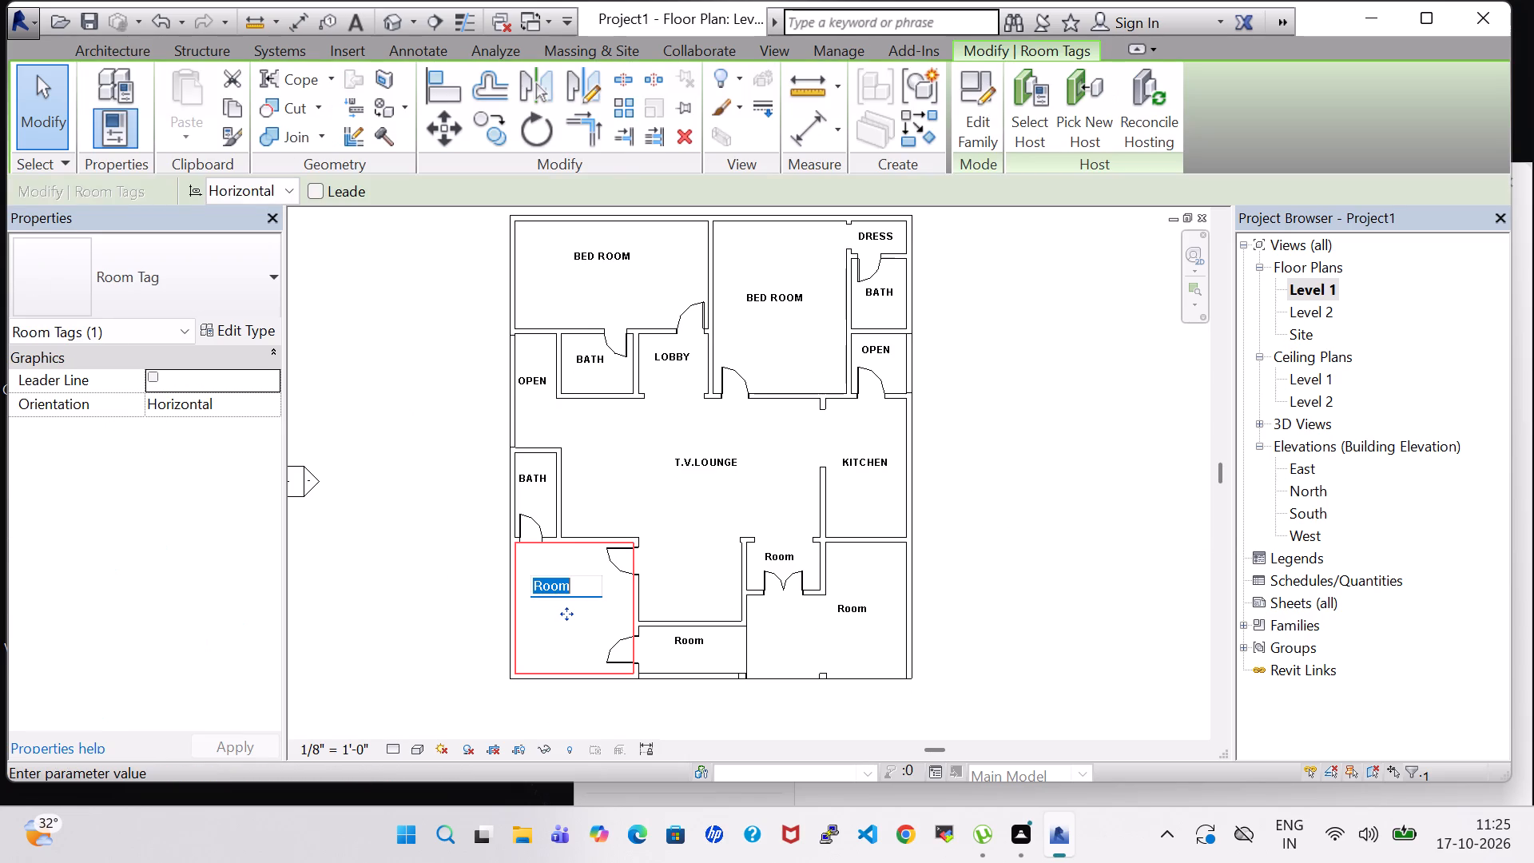
key(BackSpace)
text(DRAWING ROOM)
key(Return)
click(1055, 551)
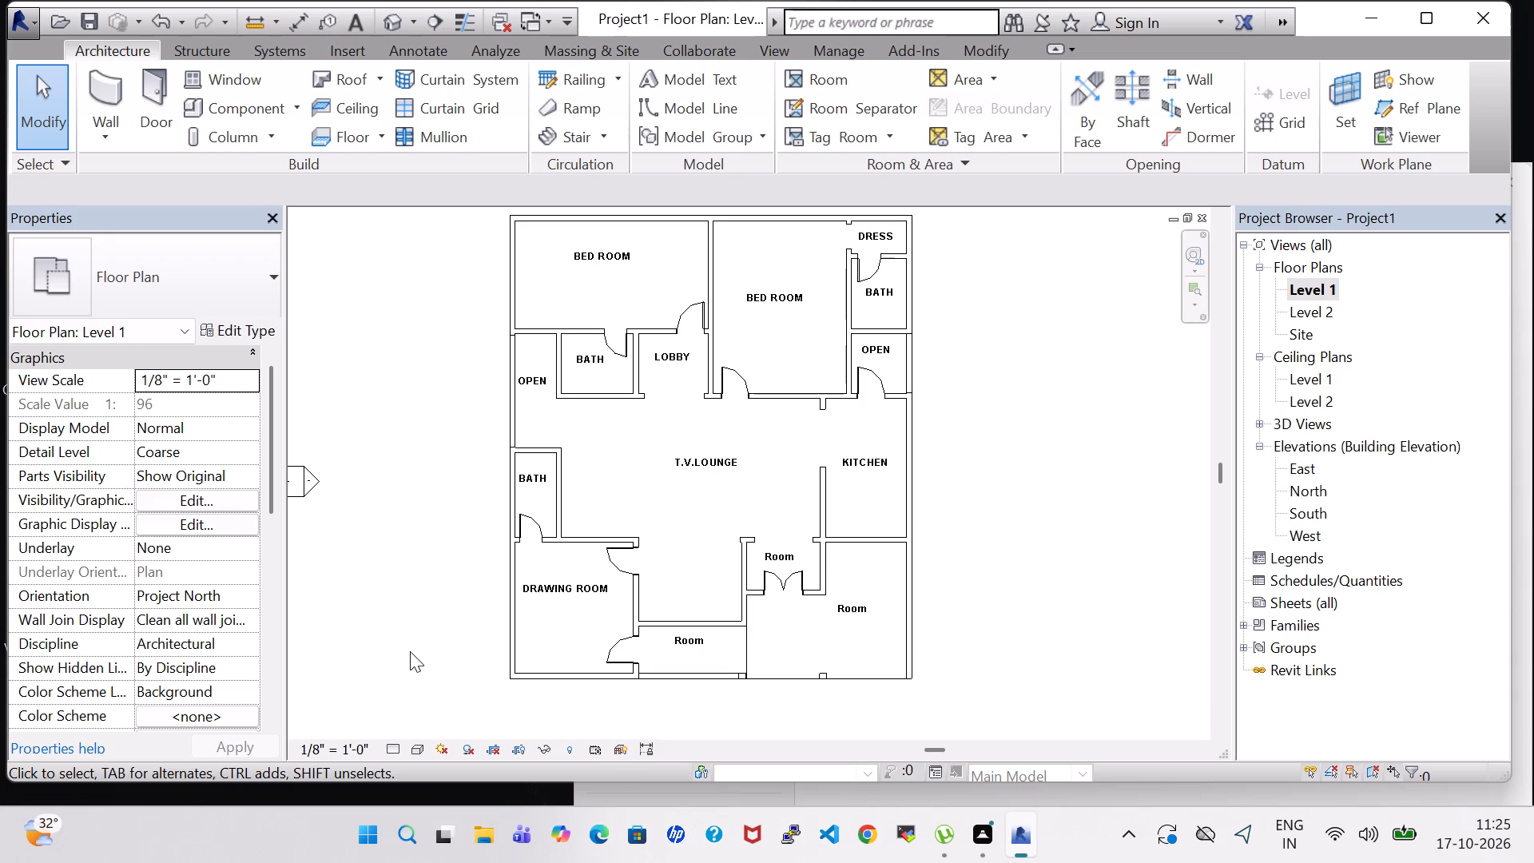
Rename the narrow space east of DRAWING ROOM on the south side as PASSAGE WIDE in its tag.
double_click(693, 643)
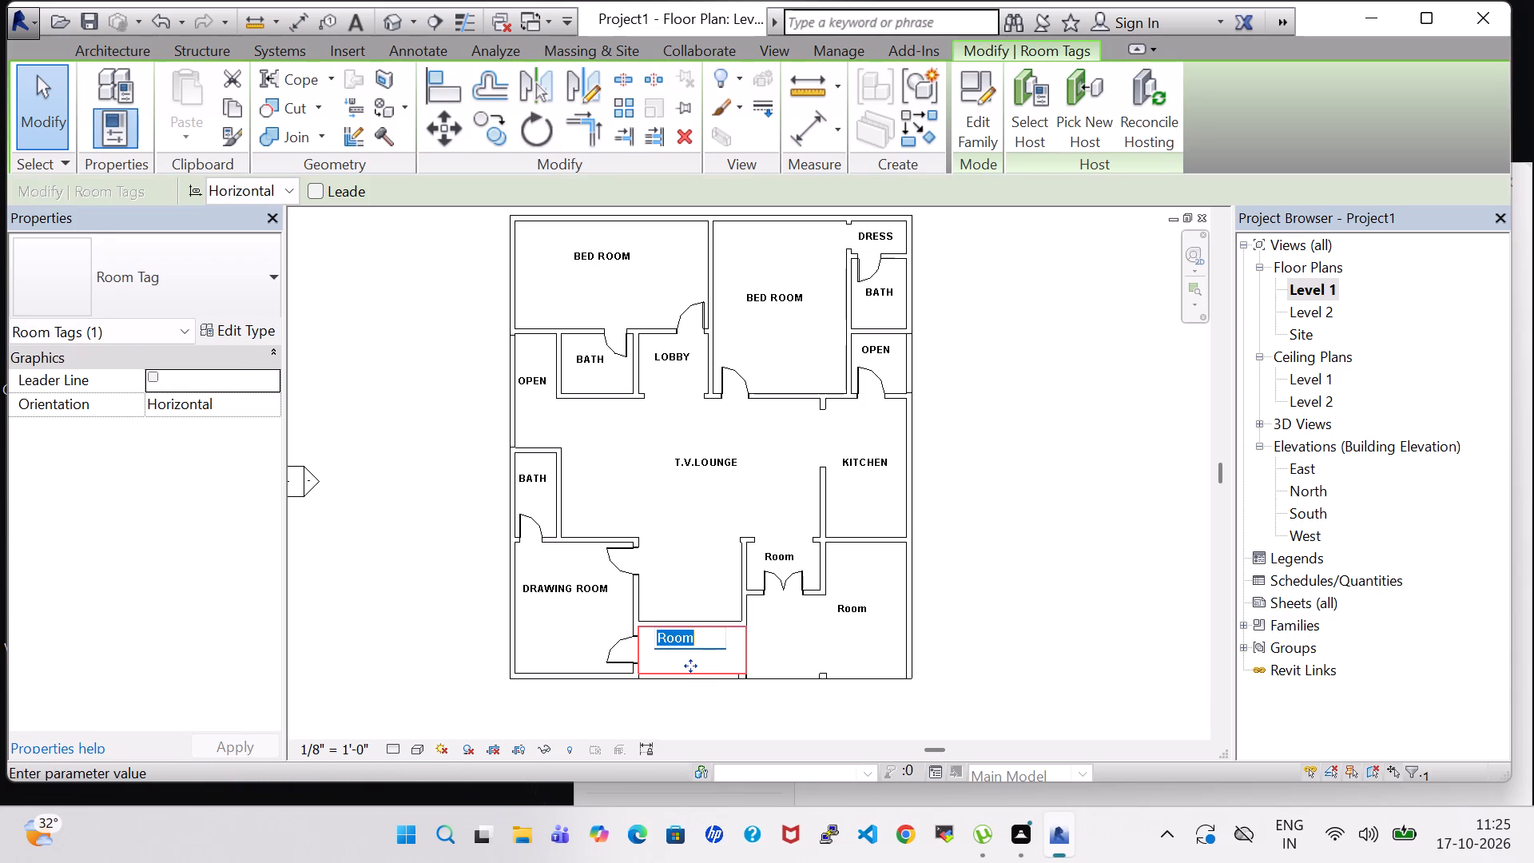
key(BackSpace)
text(PAA)
key(BackSpace)
text(SSAGE)
key(space)
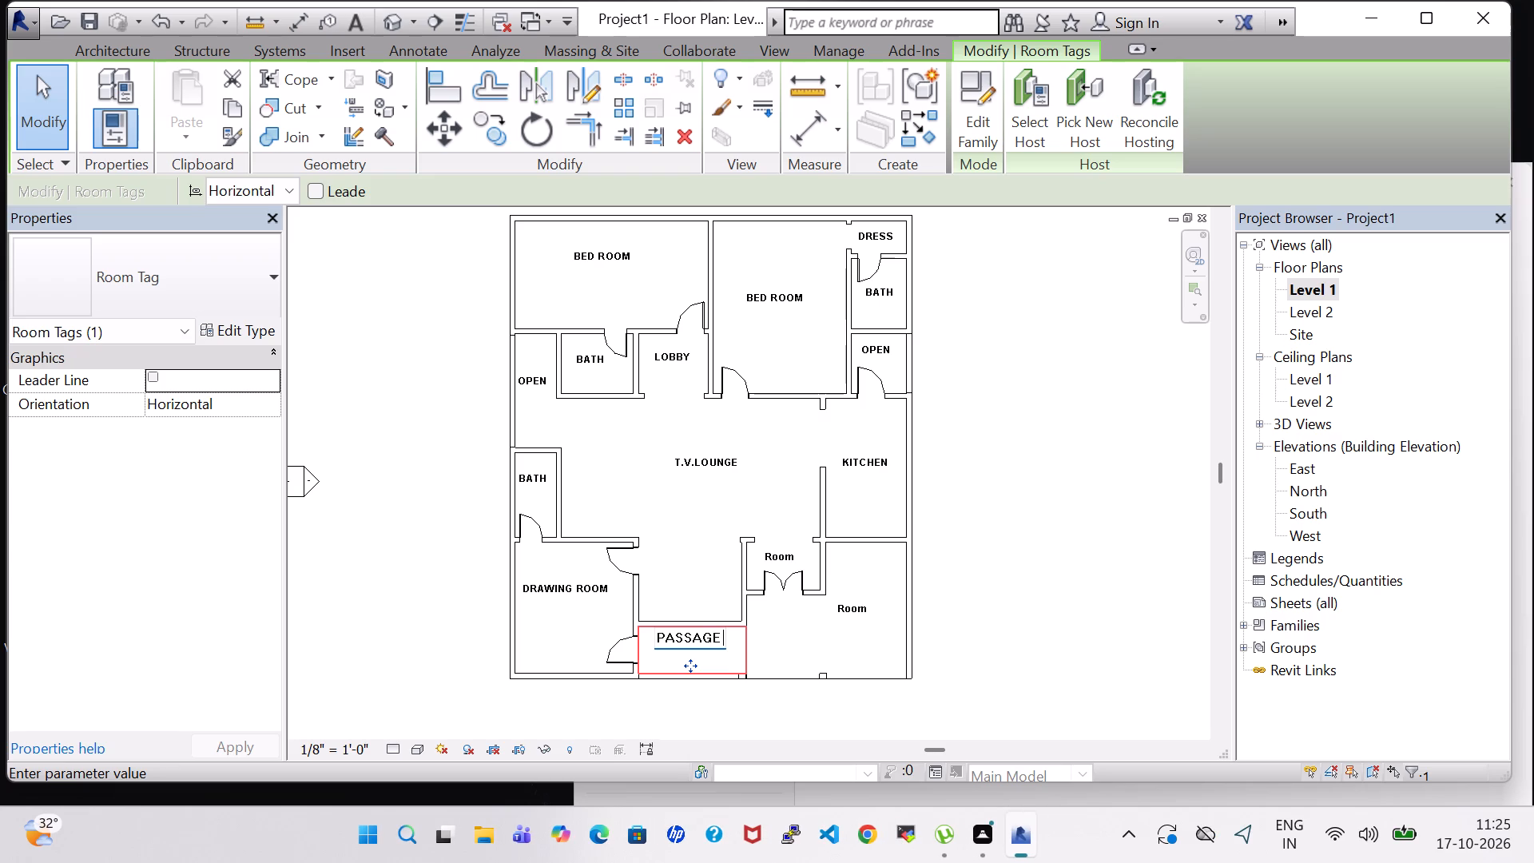
text(WIDE)
key(Return)
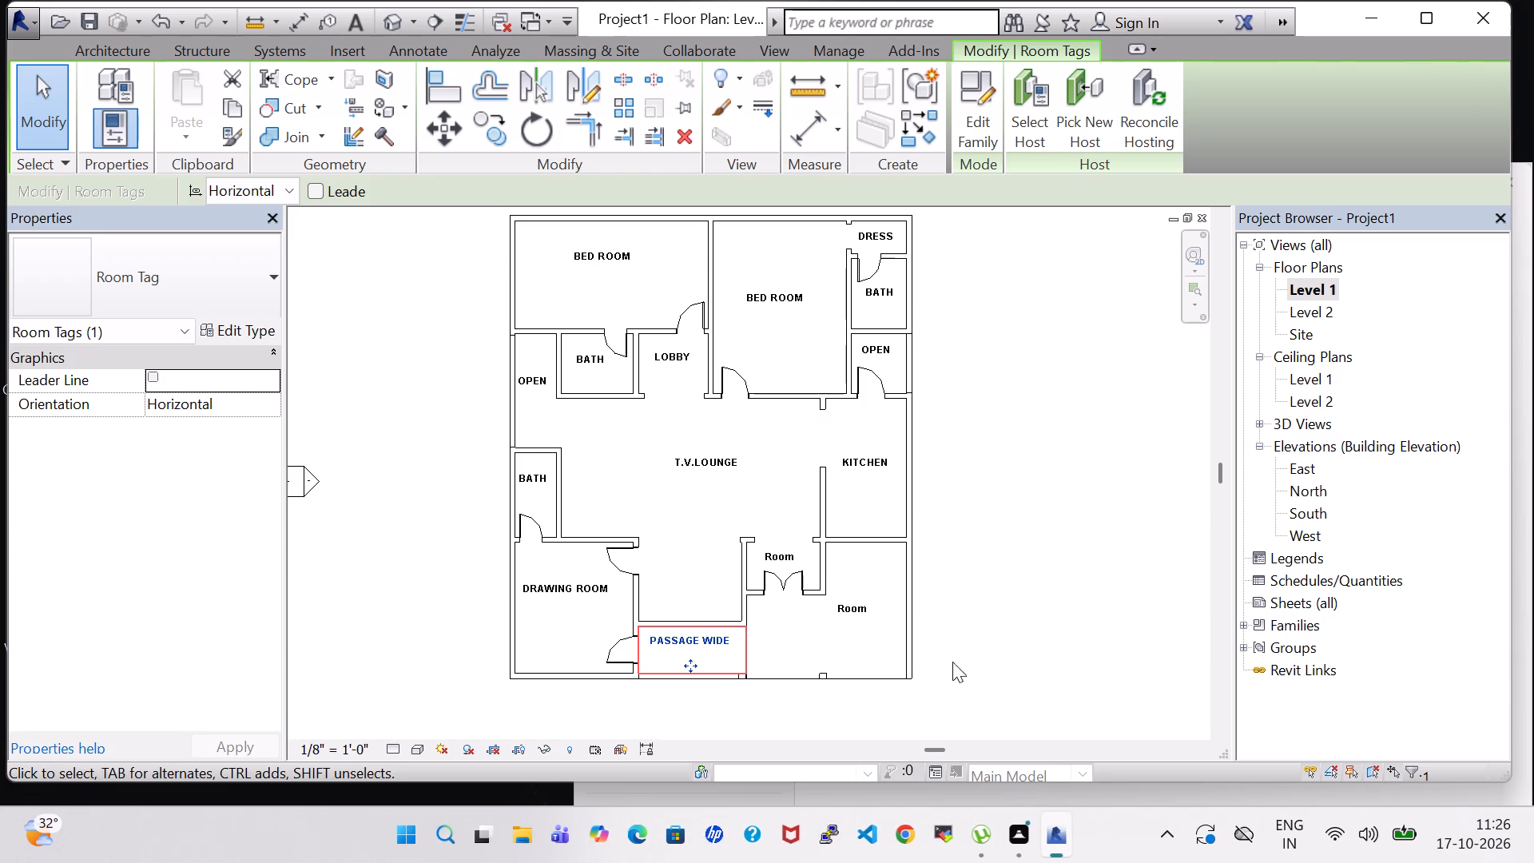
click(1046, 543)
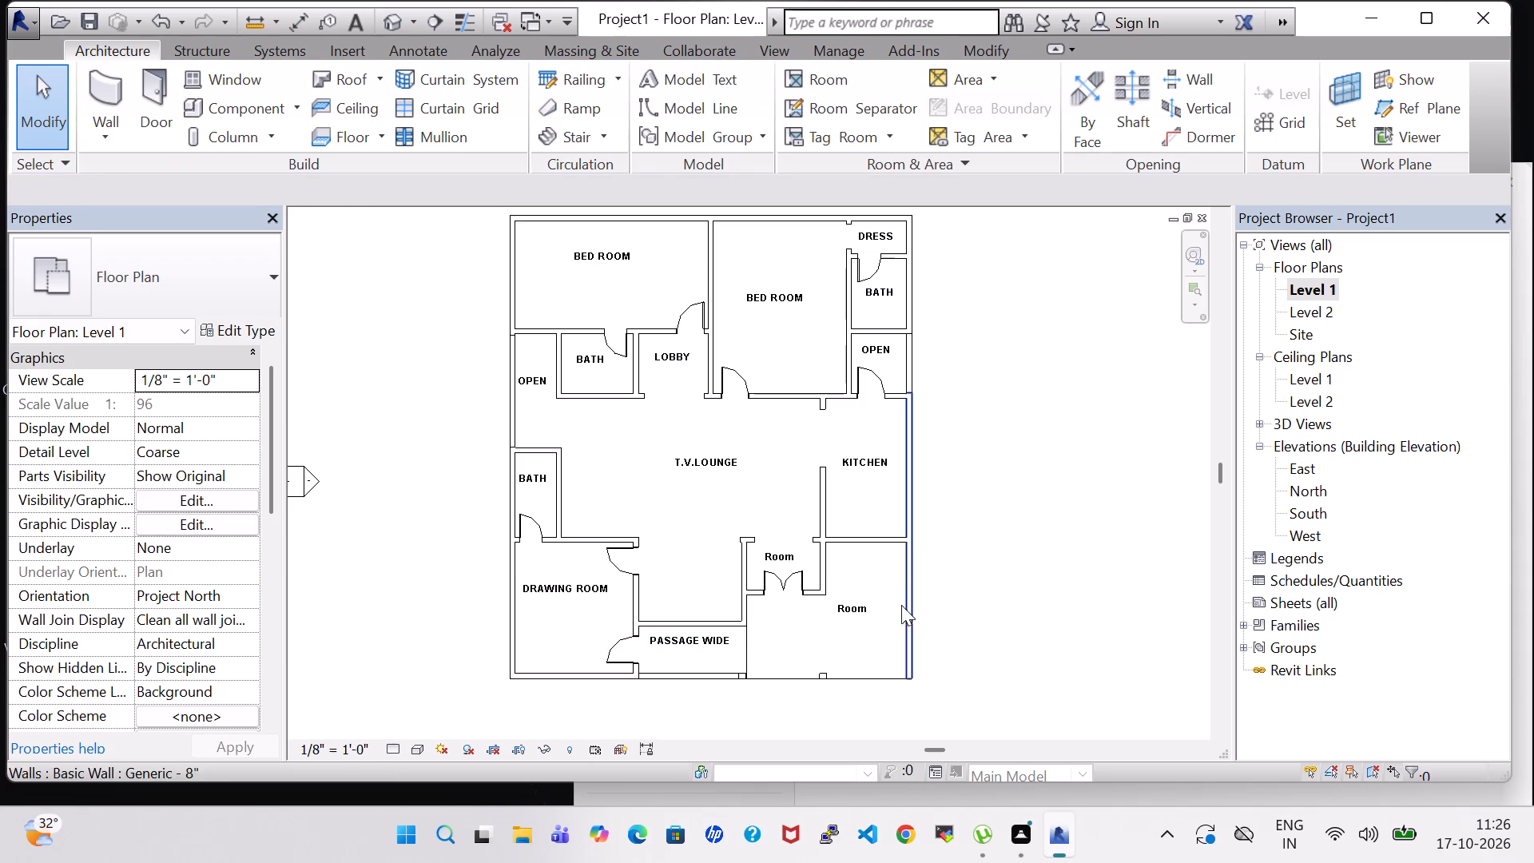
Rename the open southeast corner space south of KITCHEN as PORCH in its tag.
double_click(856, 610)
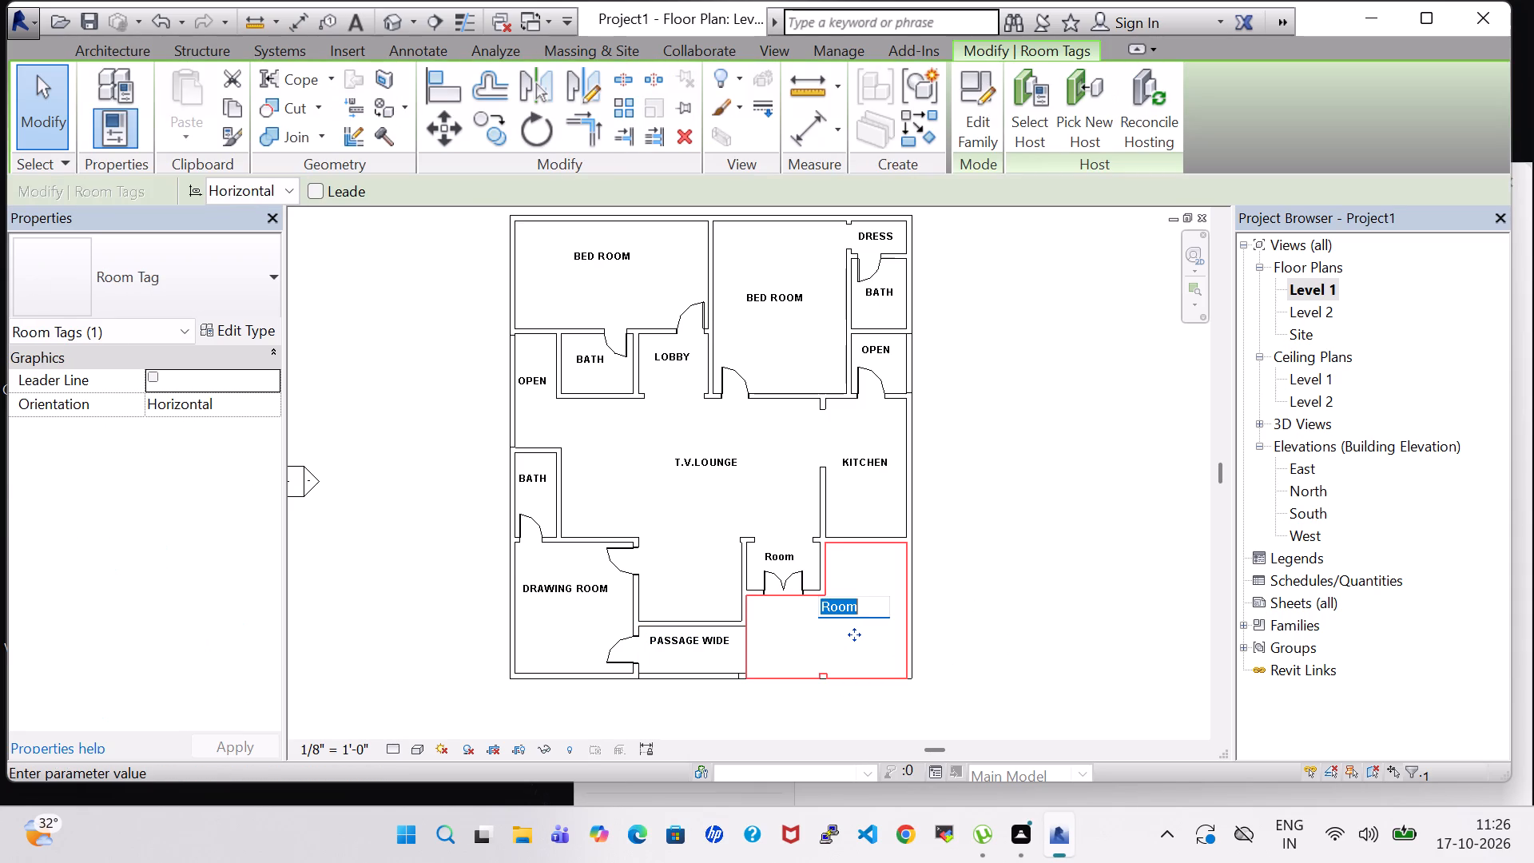
key(BackSpace)
text(PORCH)
key(Return)
click(1044, 522)
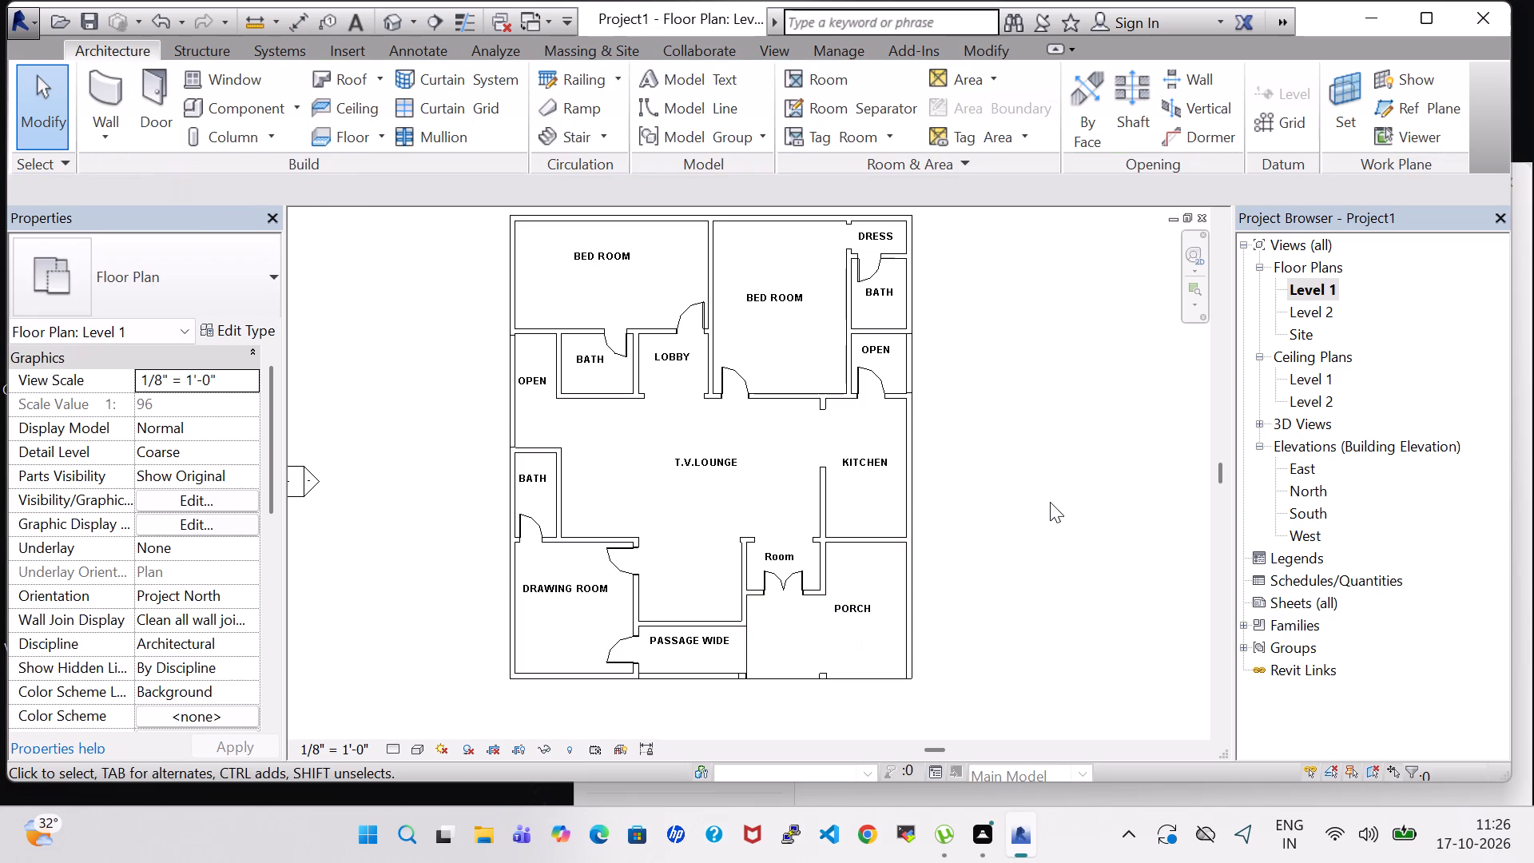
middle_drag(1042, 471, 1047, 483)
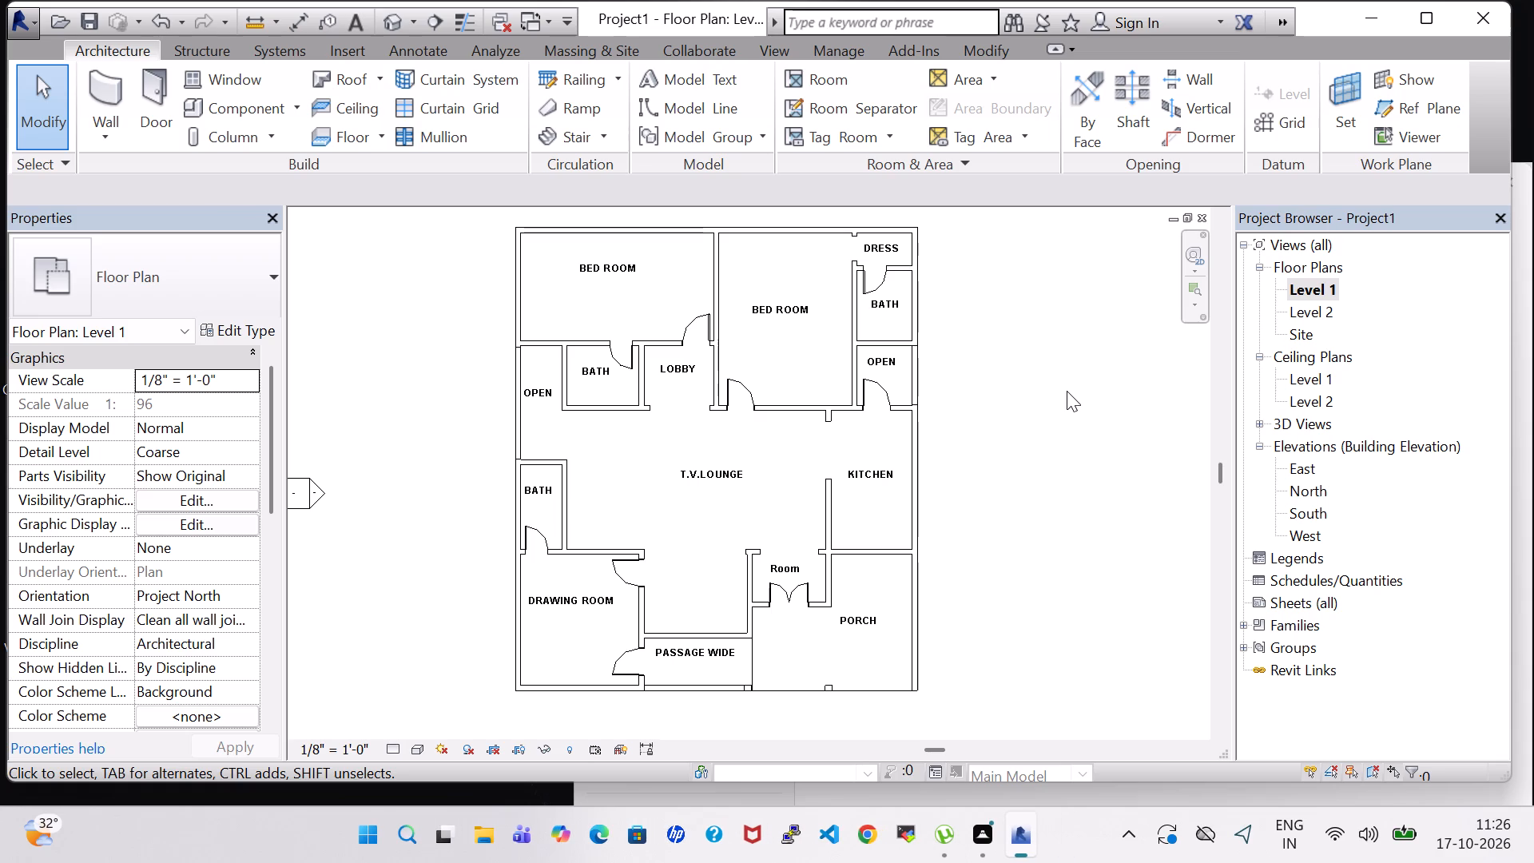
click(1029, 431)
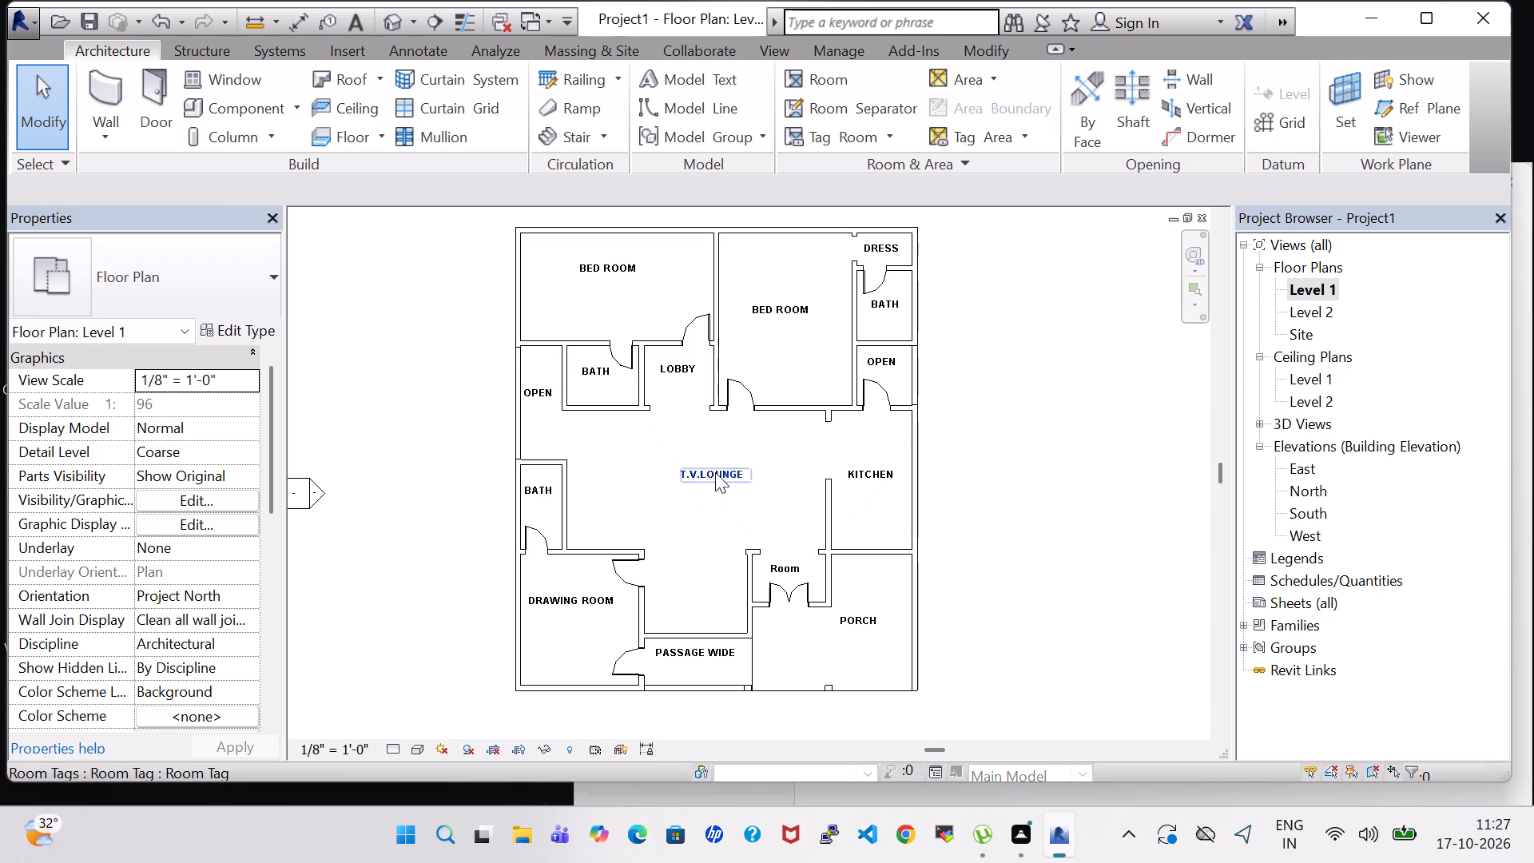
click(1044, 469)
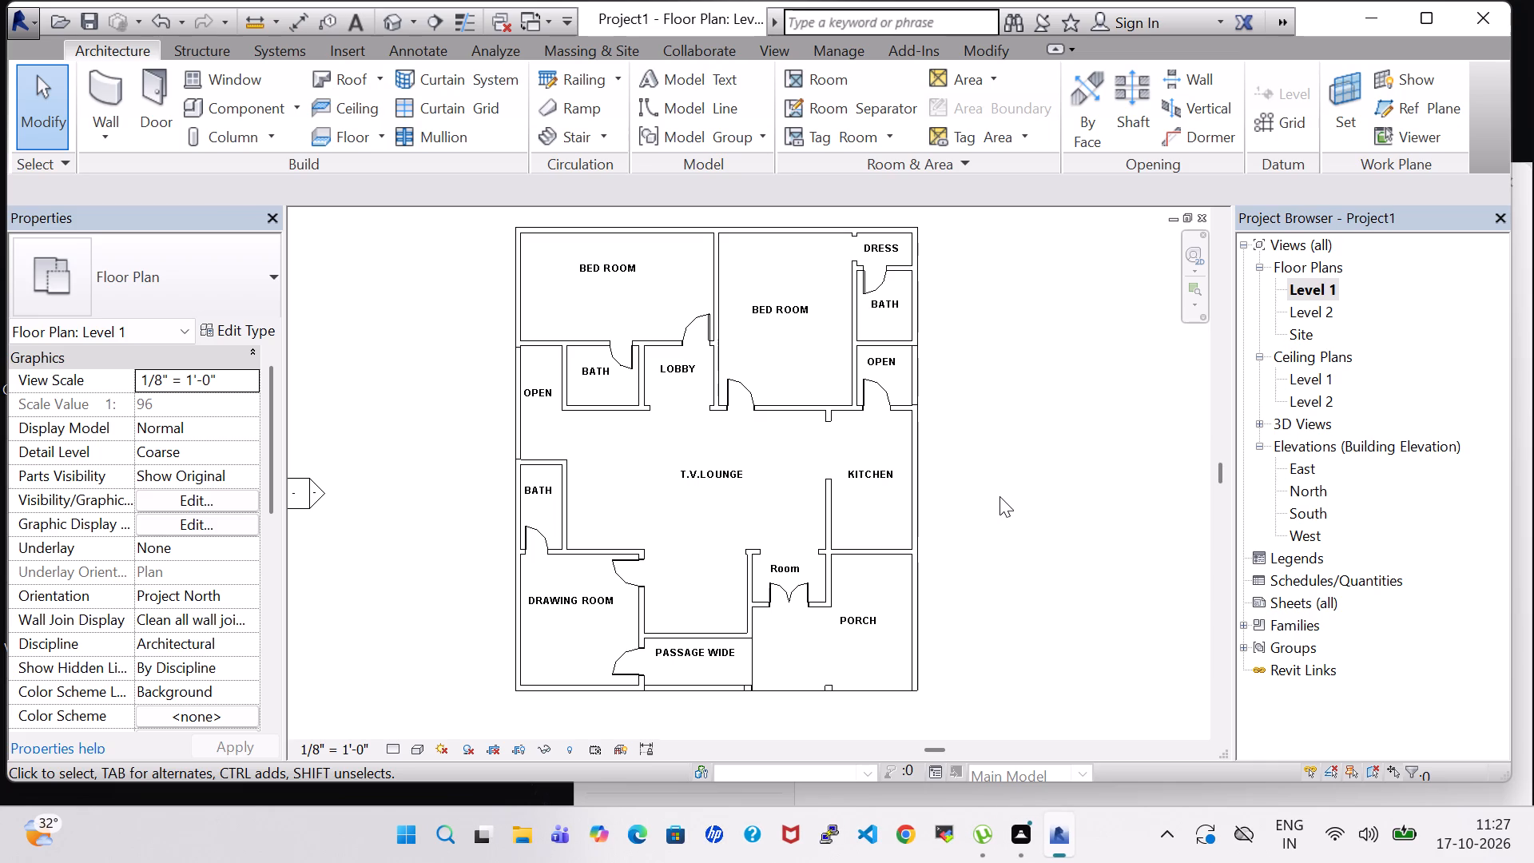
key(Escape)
Rename the small entrance space inside the double door next to PORCH as LOBBY in its tag.
scroll(1087, 575, up, 2)
scroll(1024, 567, down, 1)
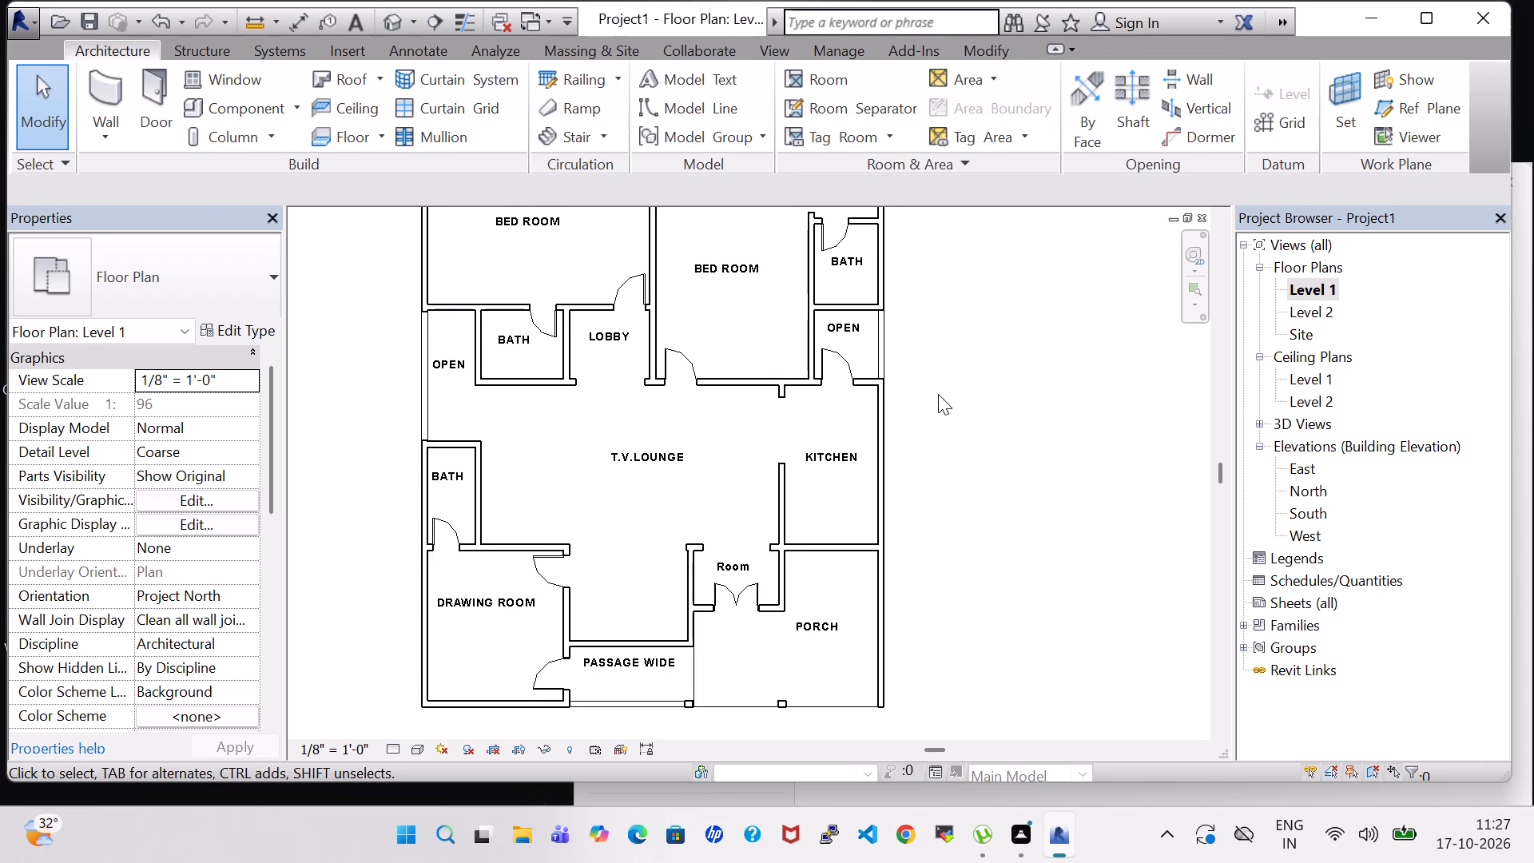
middle_drag(940, 394, 975, 424)
scroll(975, 424, down, 1)
middle_drag(979, 424, 962, 420)
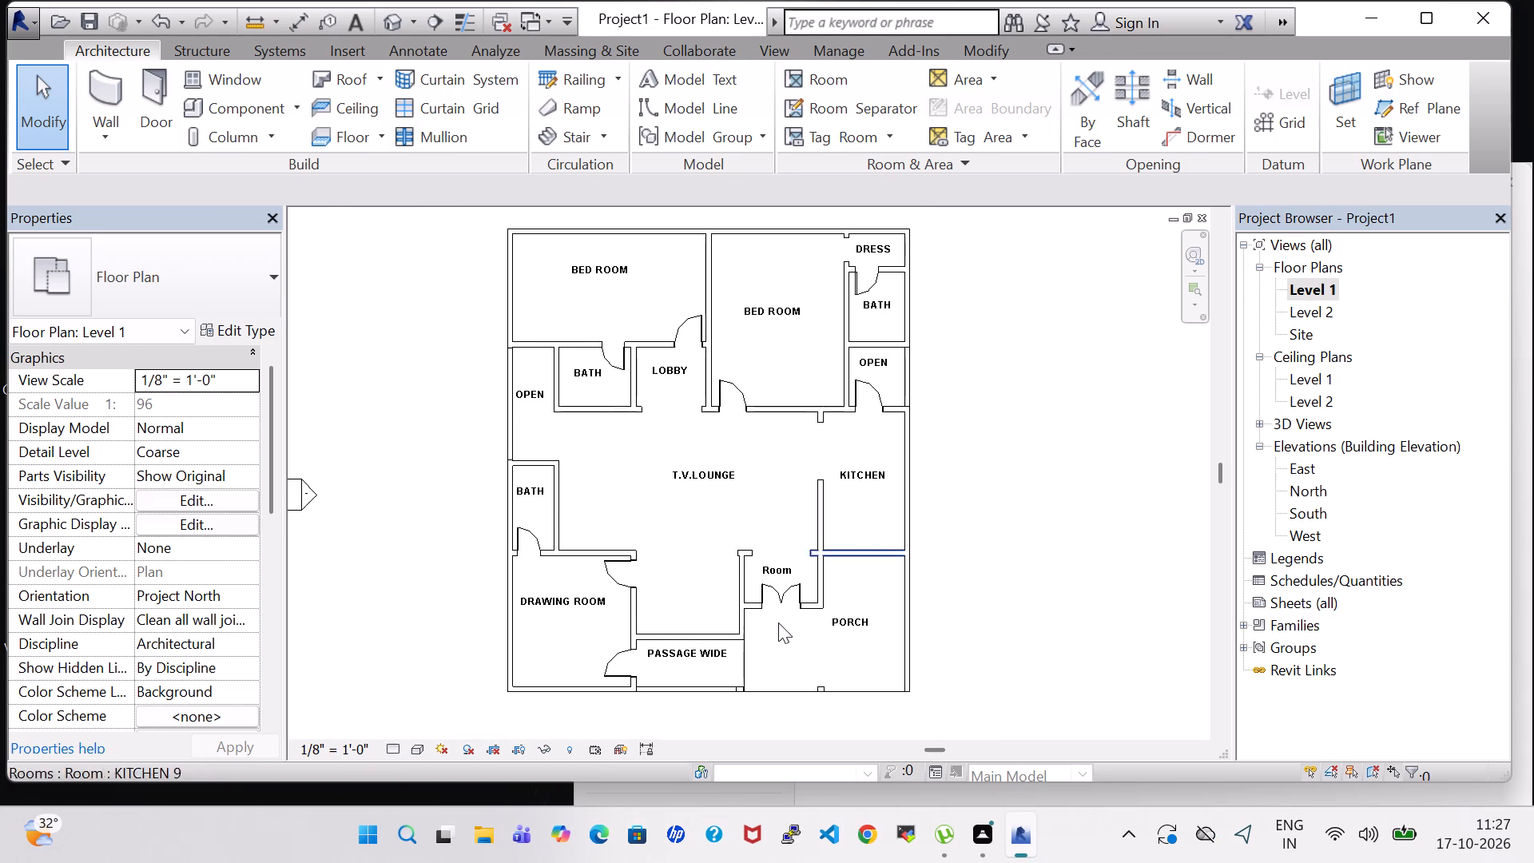
double_click(787, 571)
key(BackSpace)
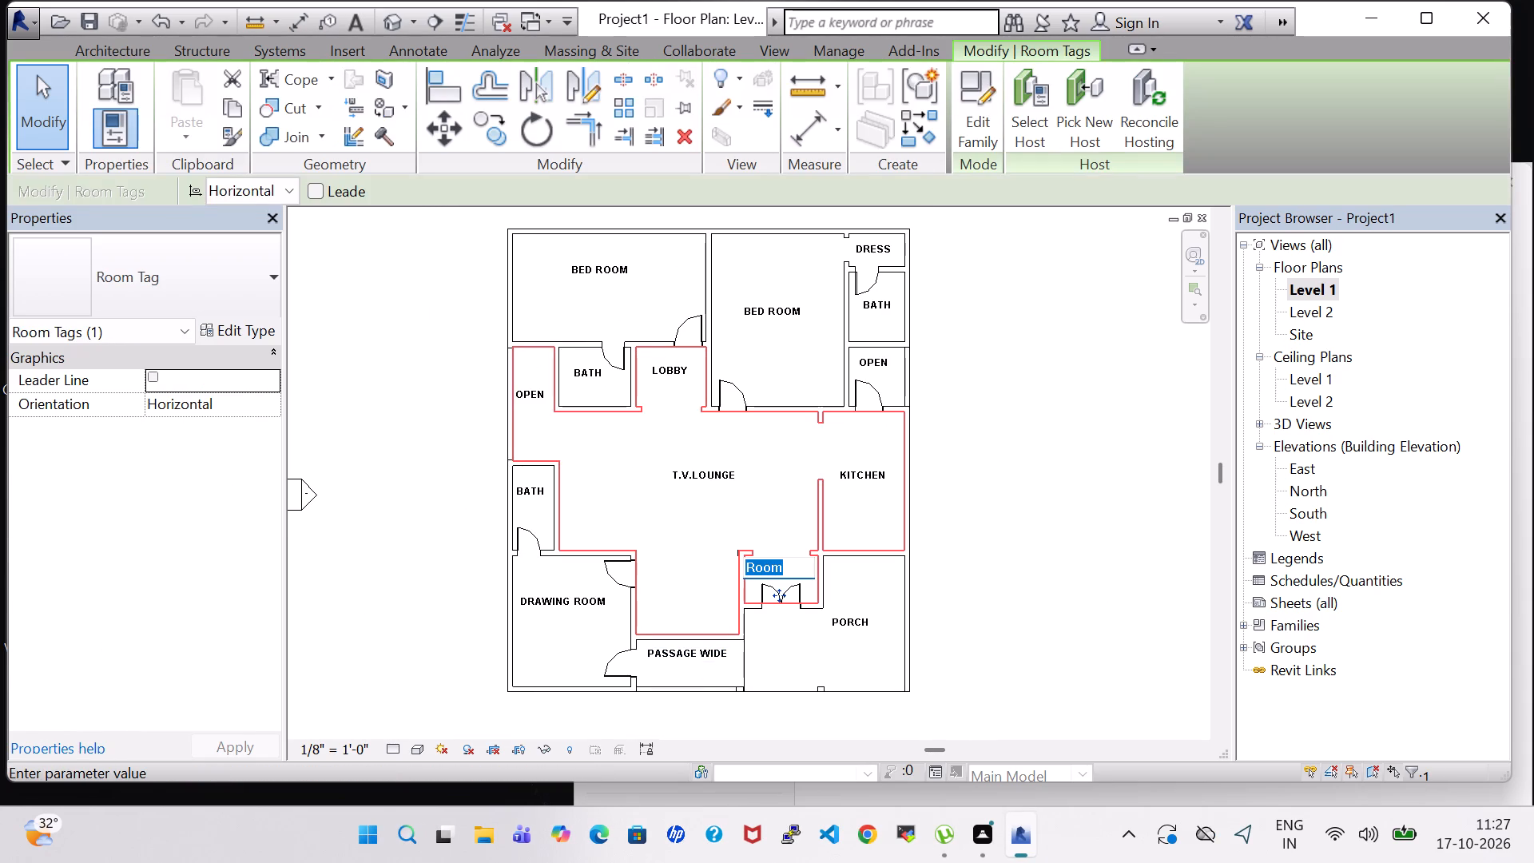
text(LOBBY)
key(Return)
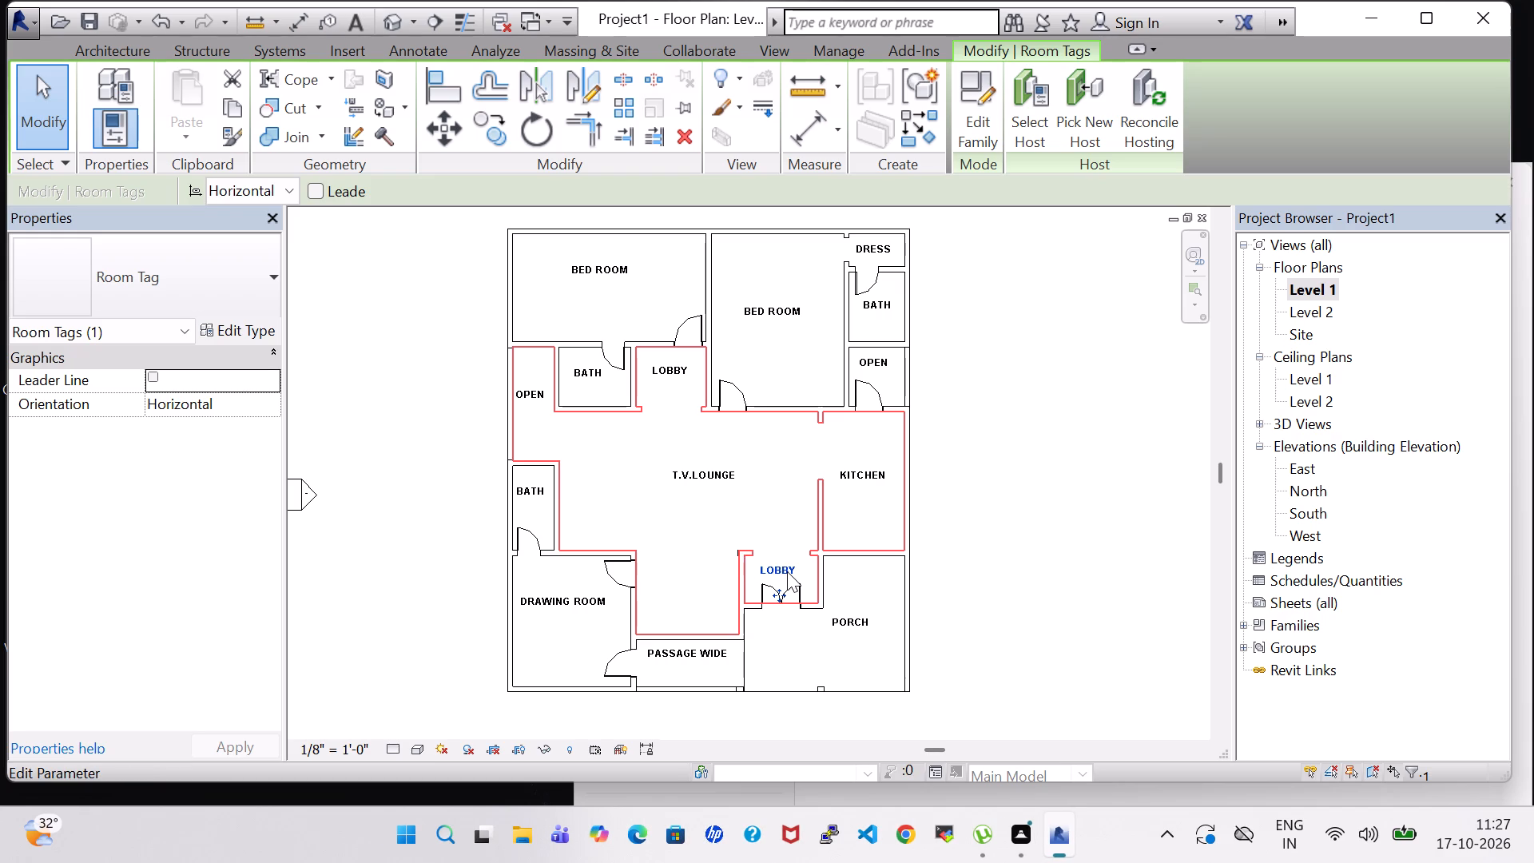
click(990, 528)
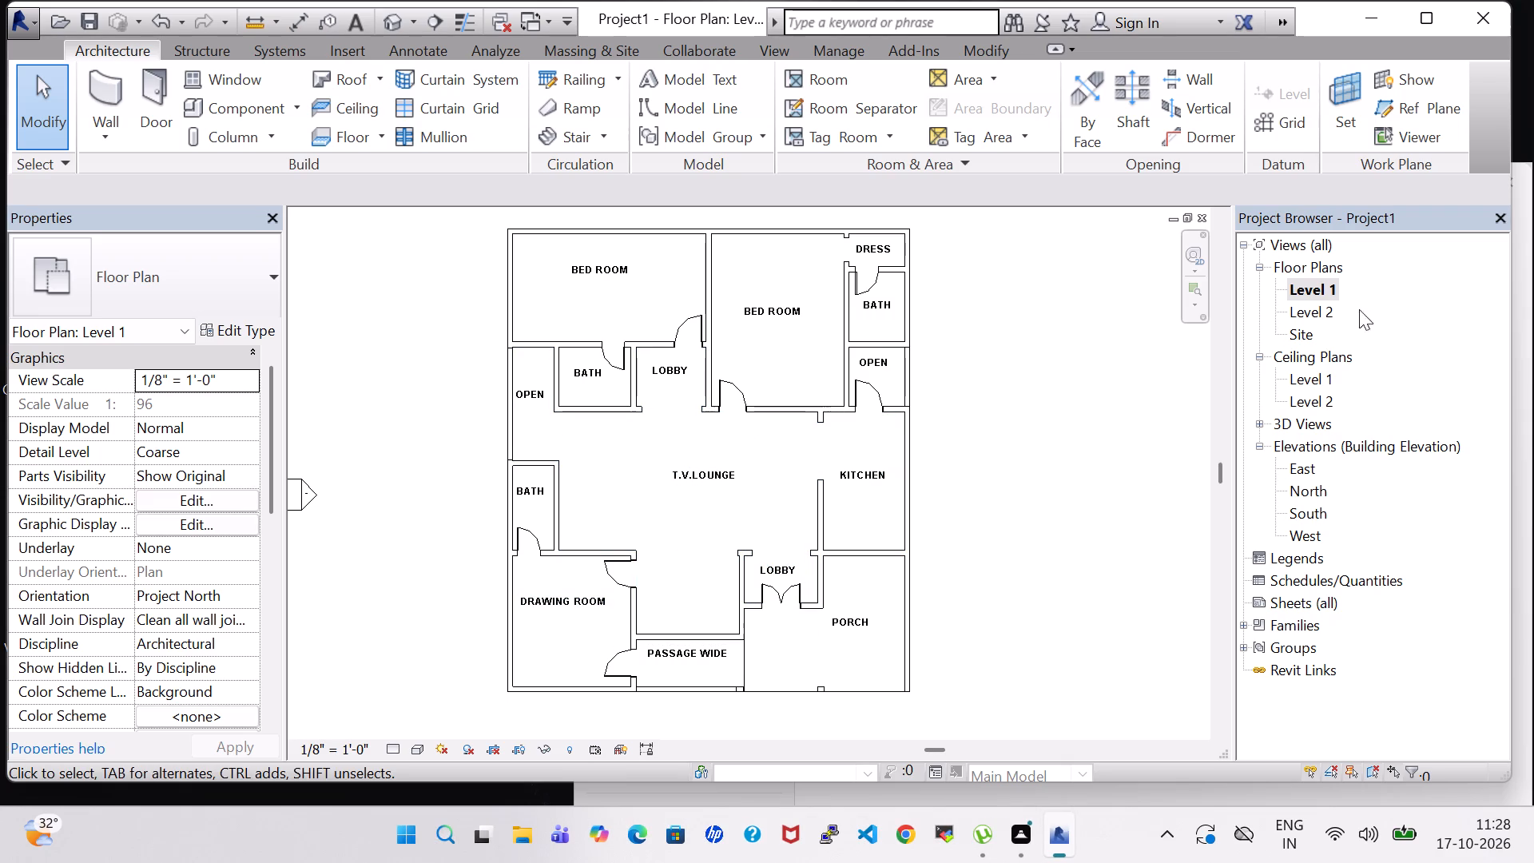
Inspect the walls, partitions and doors of the house from several angles in the 3D view.
click(387, 27)
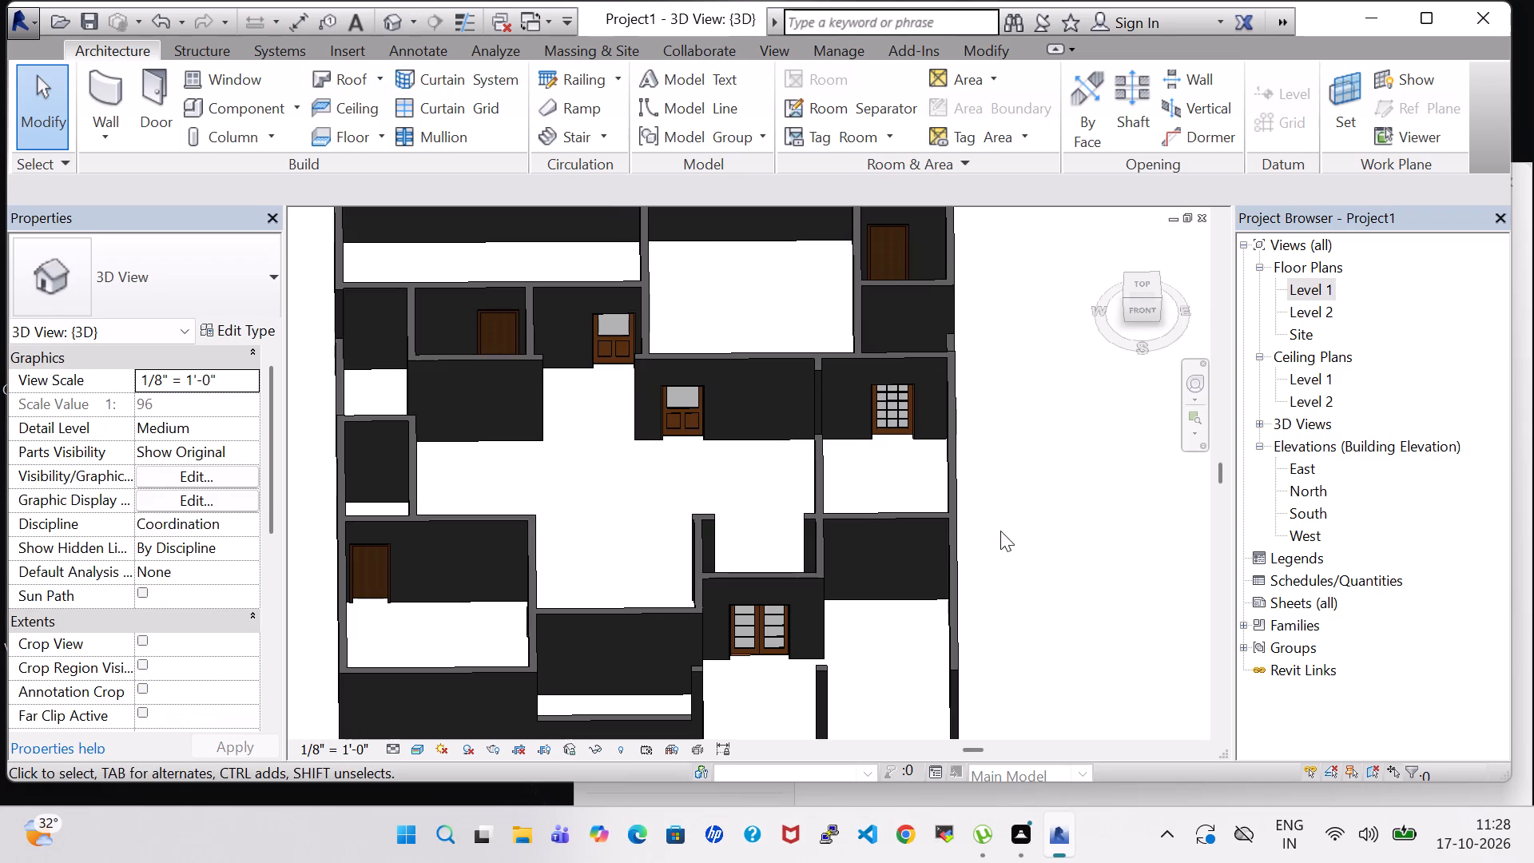
shift+middle_drag(1011, 530, 1010, 387)
middle_drag(999, 525, 1004, 515)
middle_drag(1004, 515, 1003, 477)
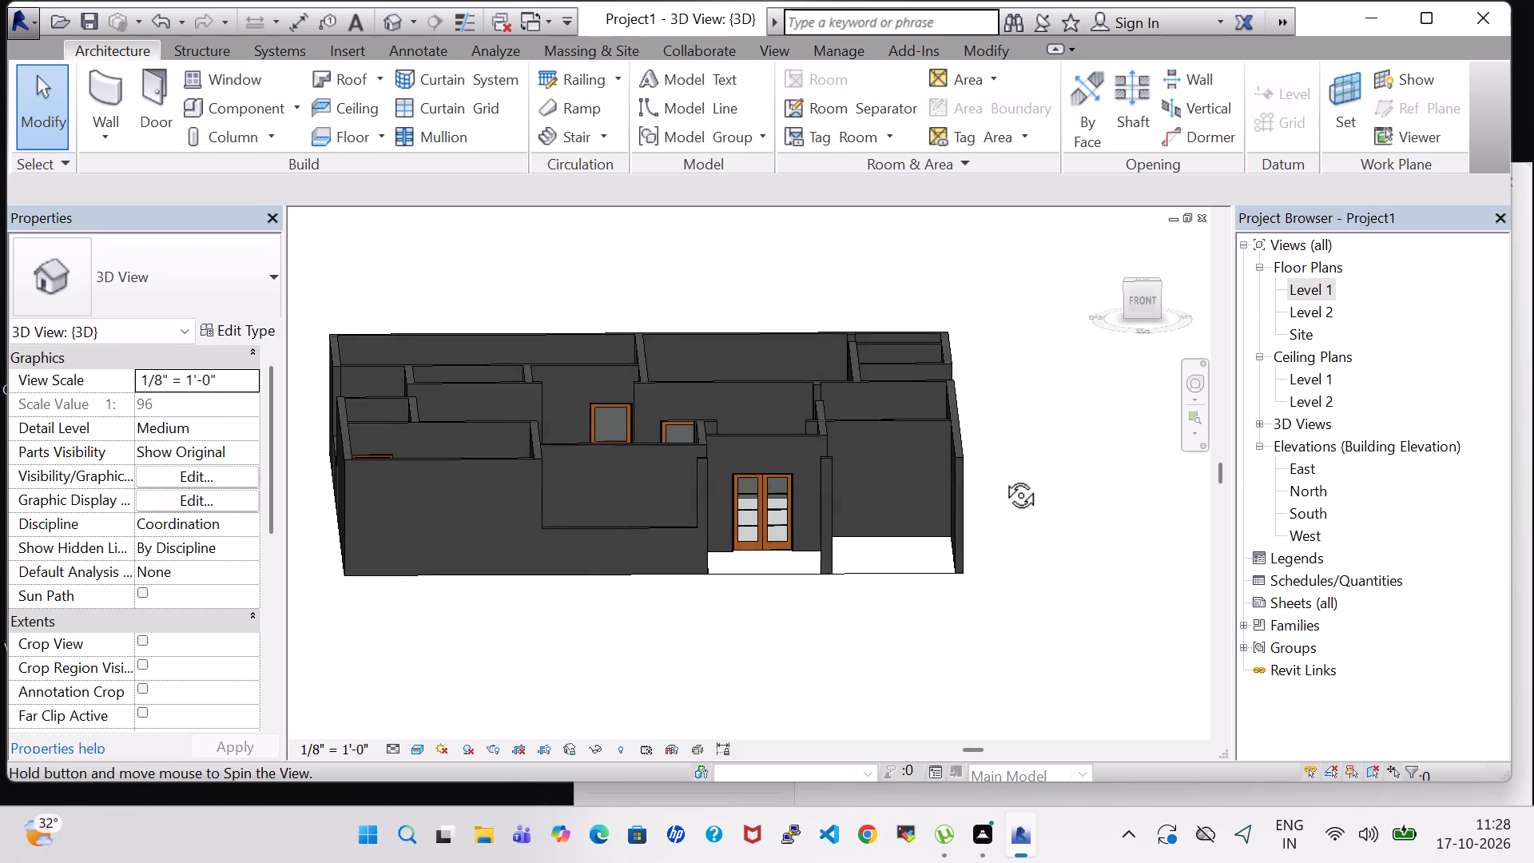
middle_drag(1003, 477, 987, 478)
middle_drag(987, 478, 973, 551)
shift+middle_drag(973, 556, 1009, 517)
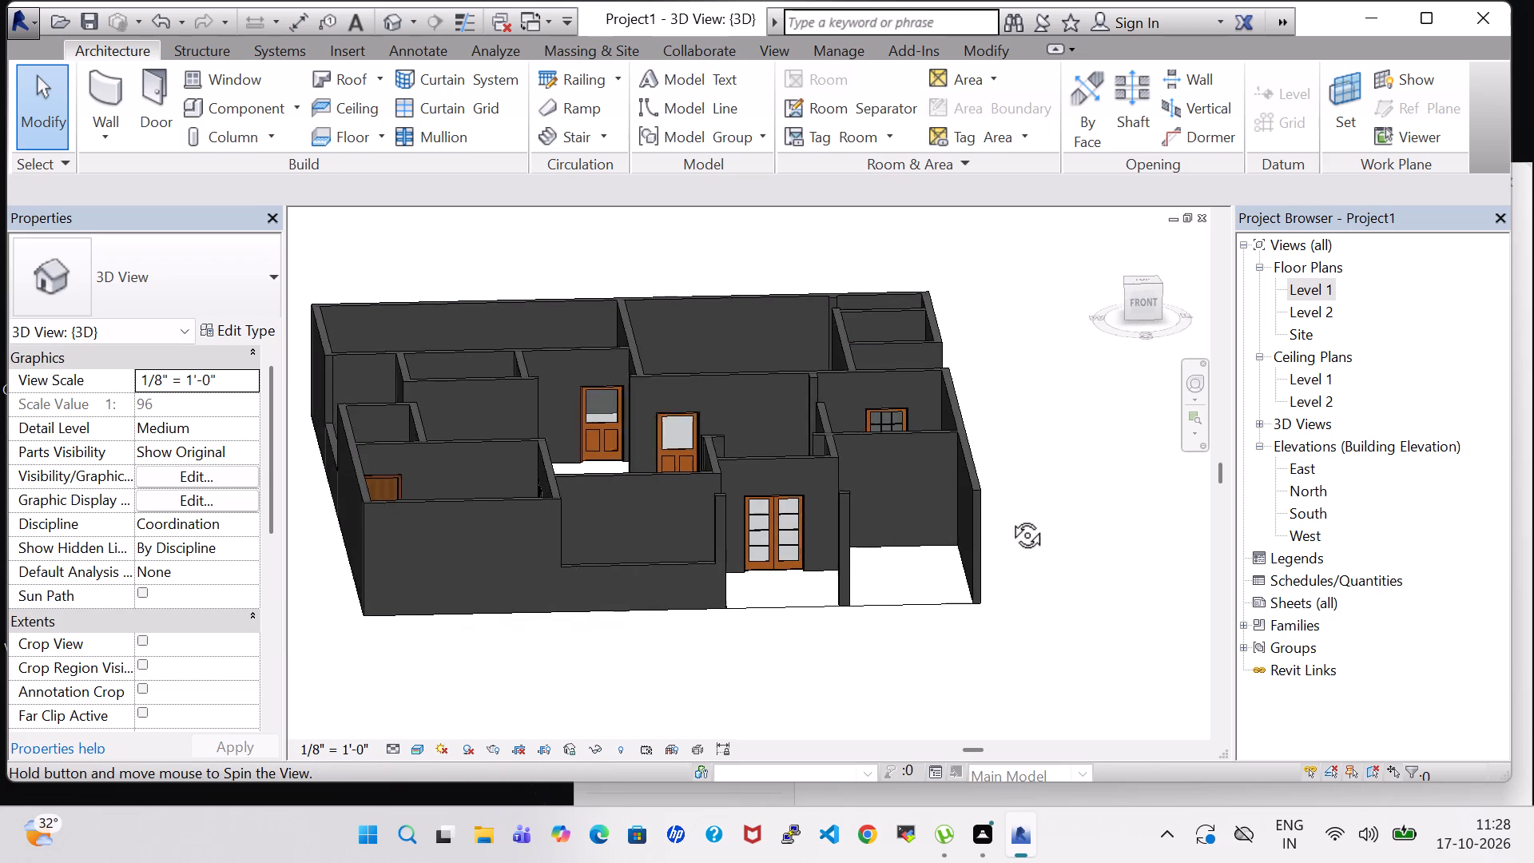
shift+middle_drag(1009, 517, 998, 503)
shift+middle_drag(998, 503, 986, 483)
middle_drag(986, 483, 1077, 592)
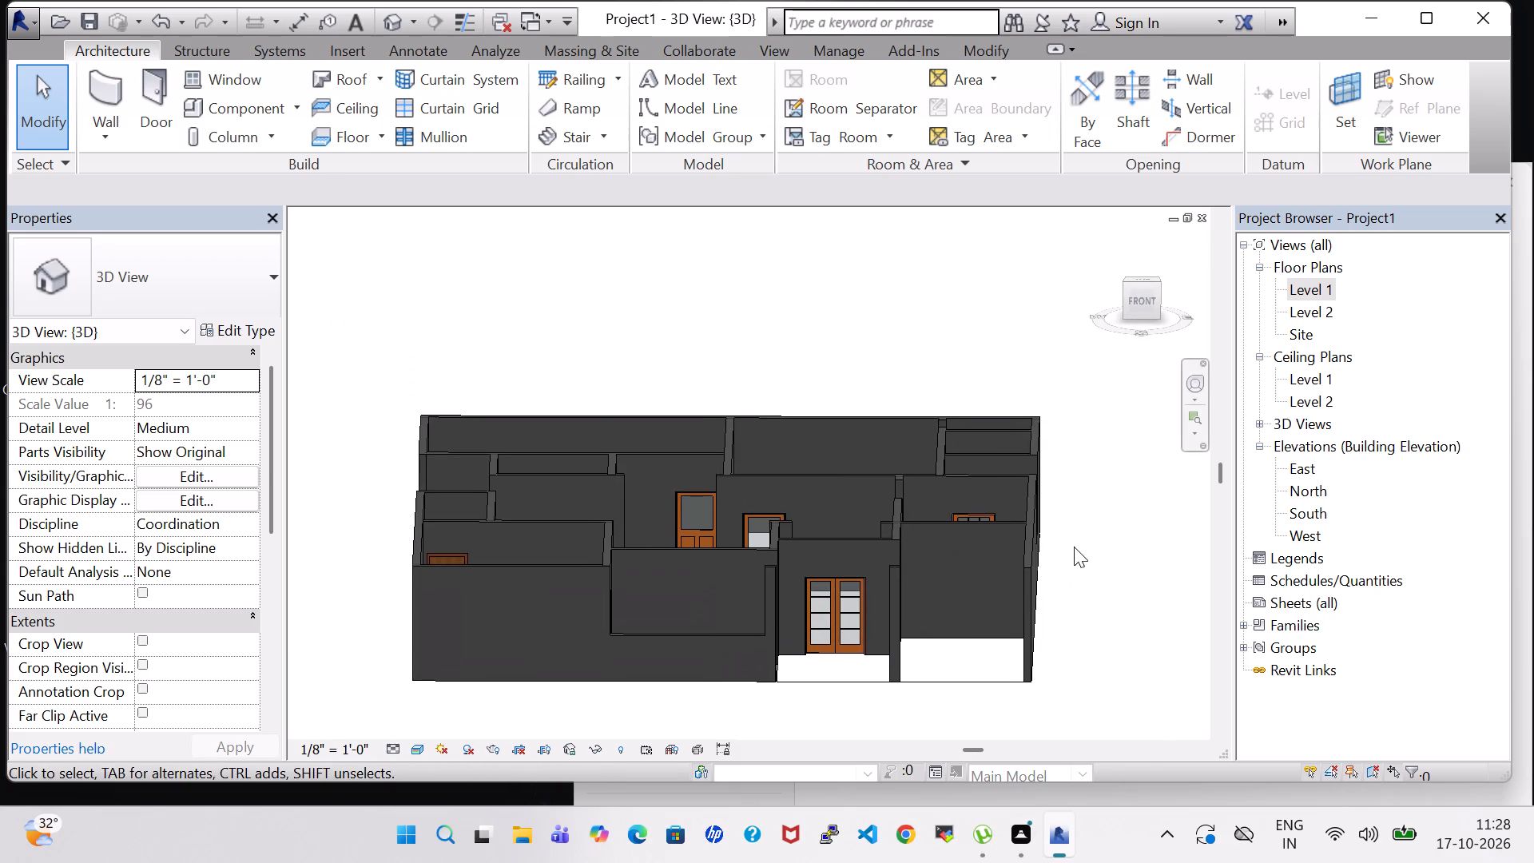
Start a Generic - 12" floor on Level 1 and sketch straight boundary lines along the outer north and east edges of the house.
double_click(1302, 283)
scroll(469, 361, down, 1)
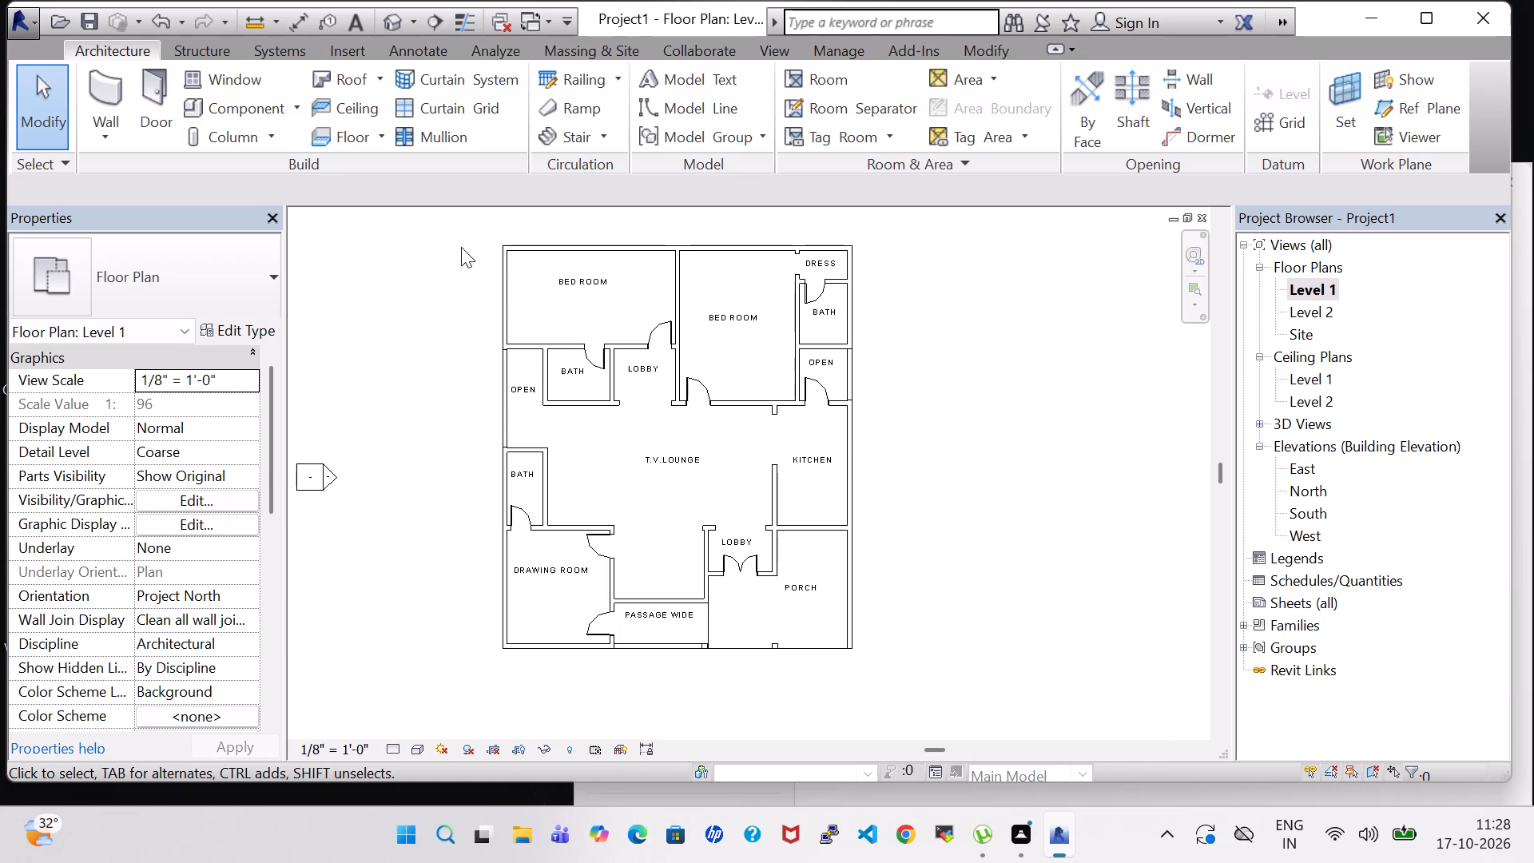
click(326, 127)
scroll(416, 239, up, 3)
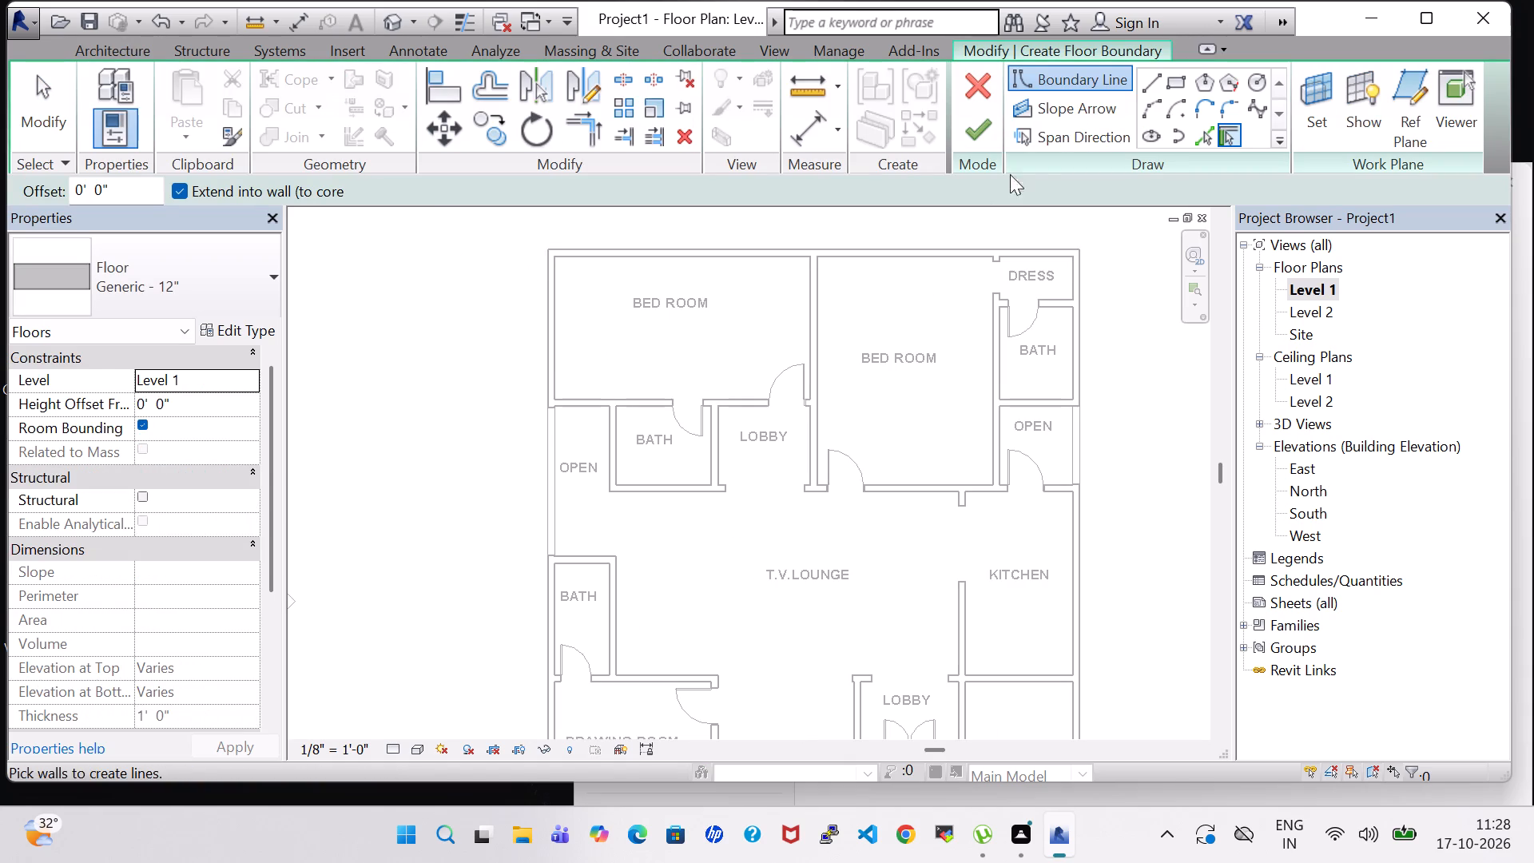
click(1141, 82)
scroll(493, 246, up, 2)
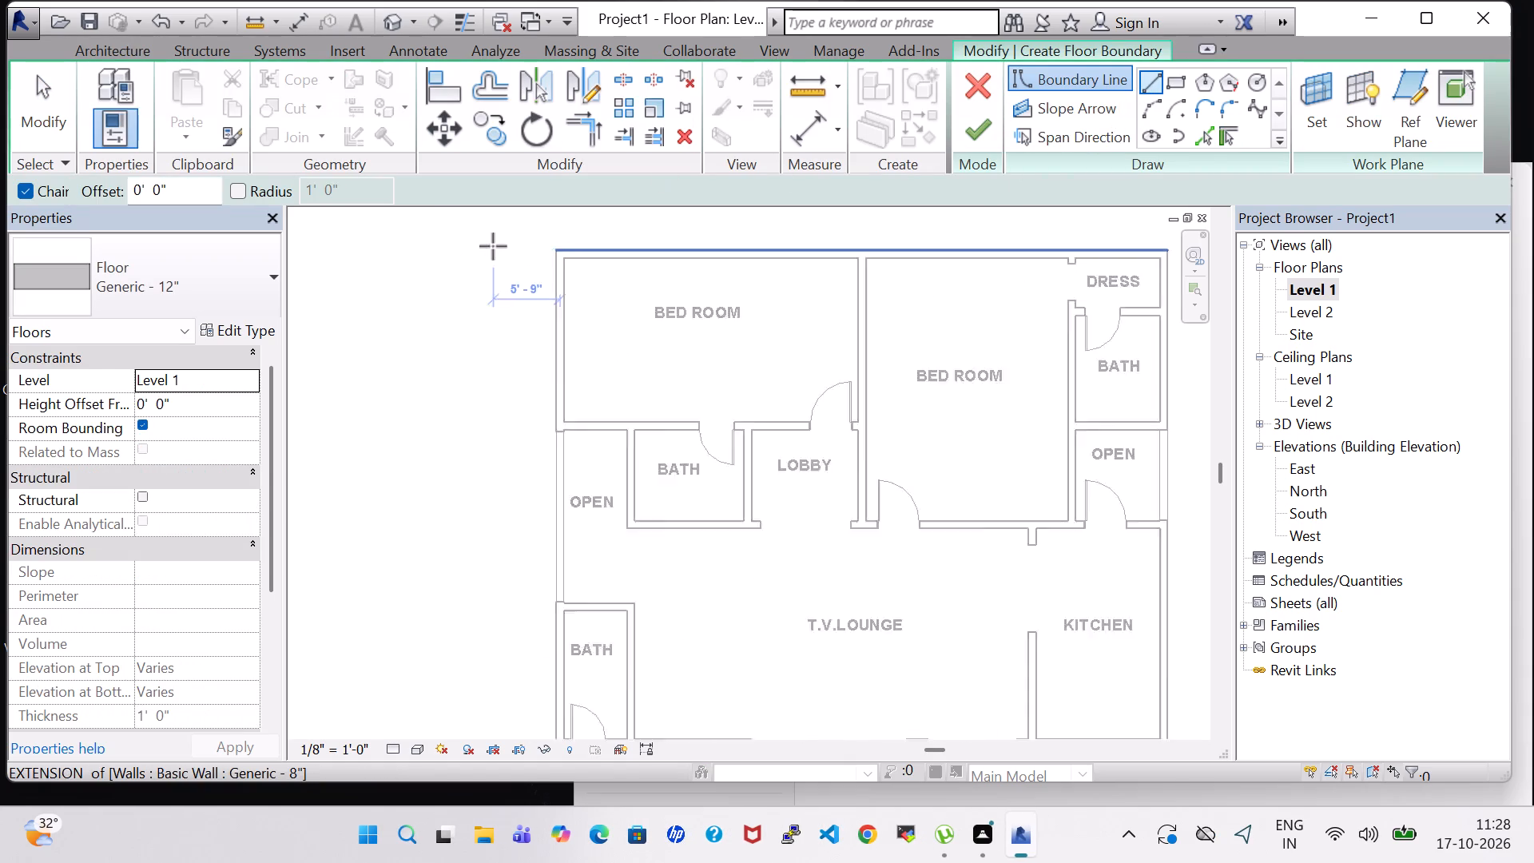
click(562, 253)
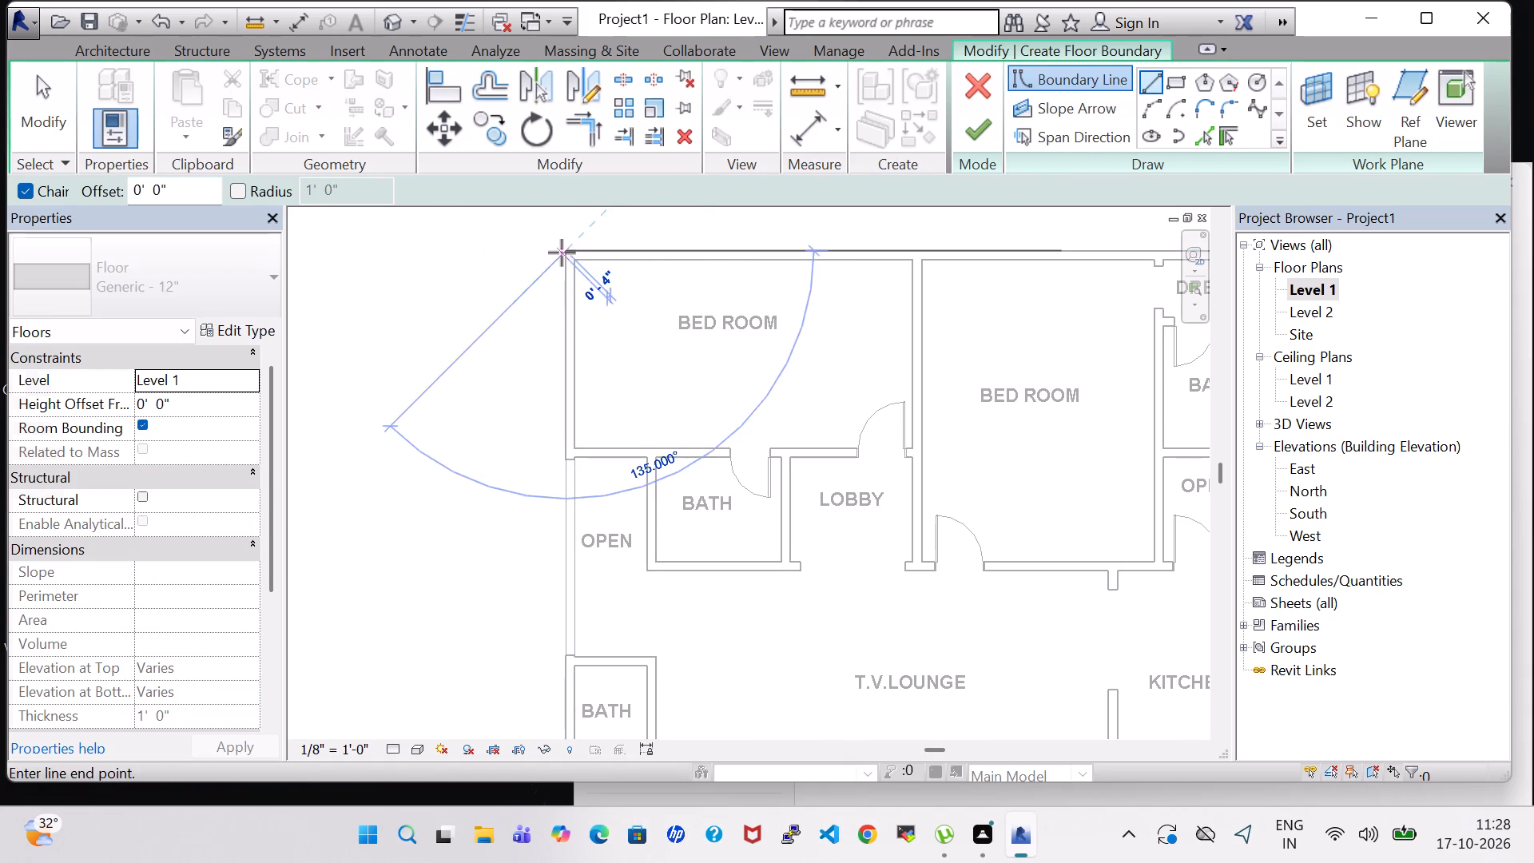
middle_drag(702, 257, 419, 309)
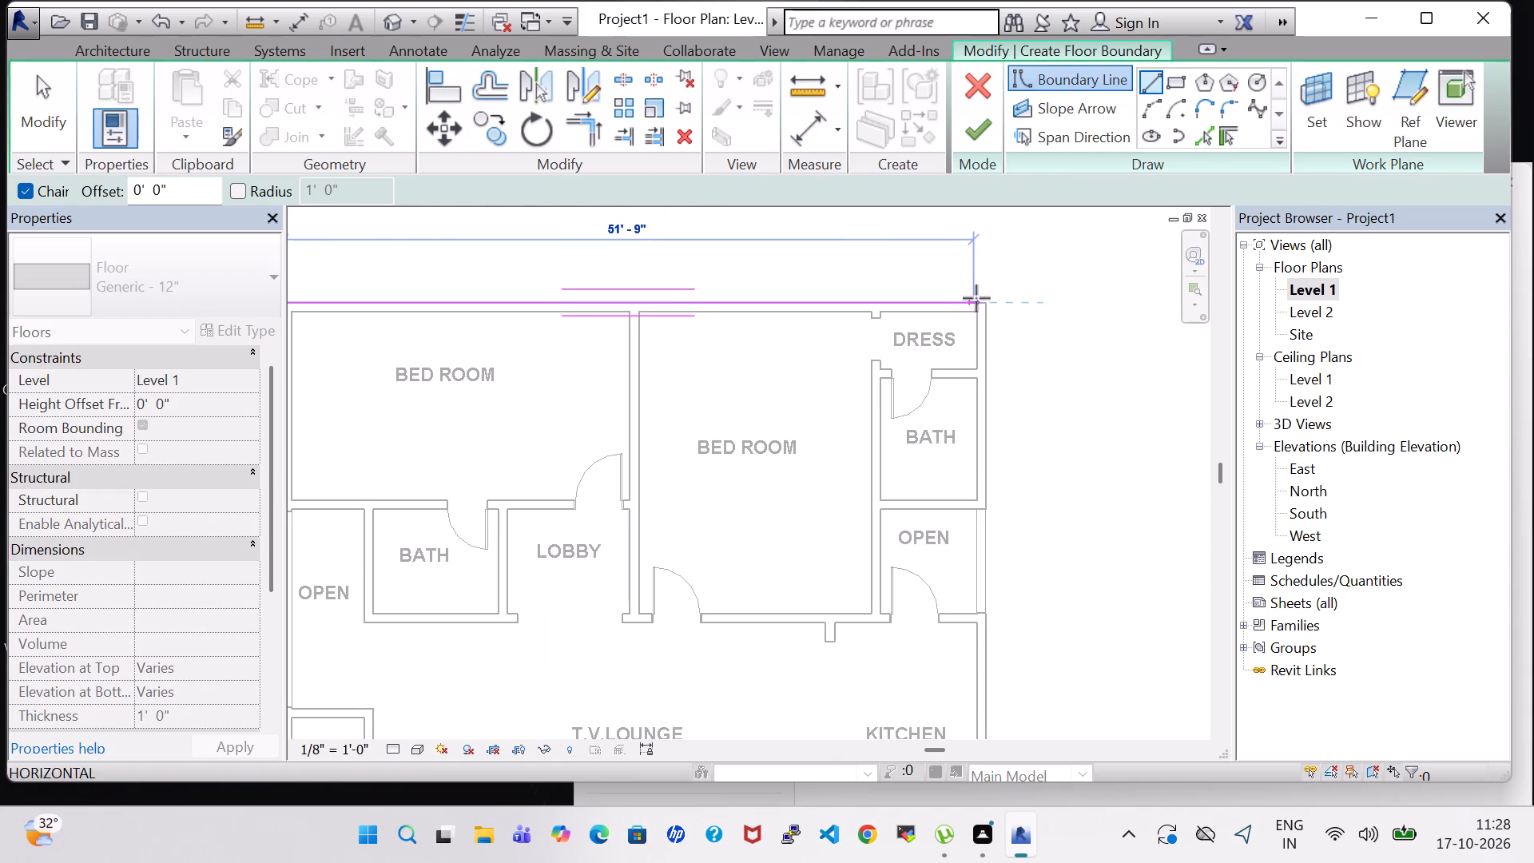
click(990, 304)
middle_drag(984, 503, 967, 343)
scroll(967, 343, down, 2)
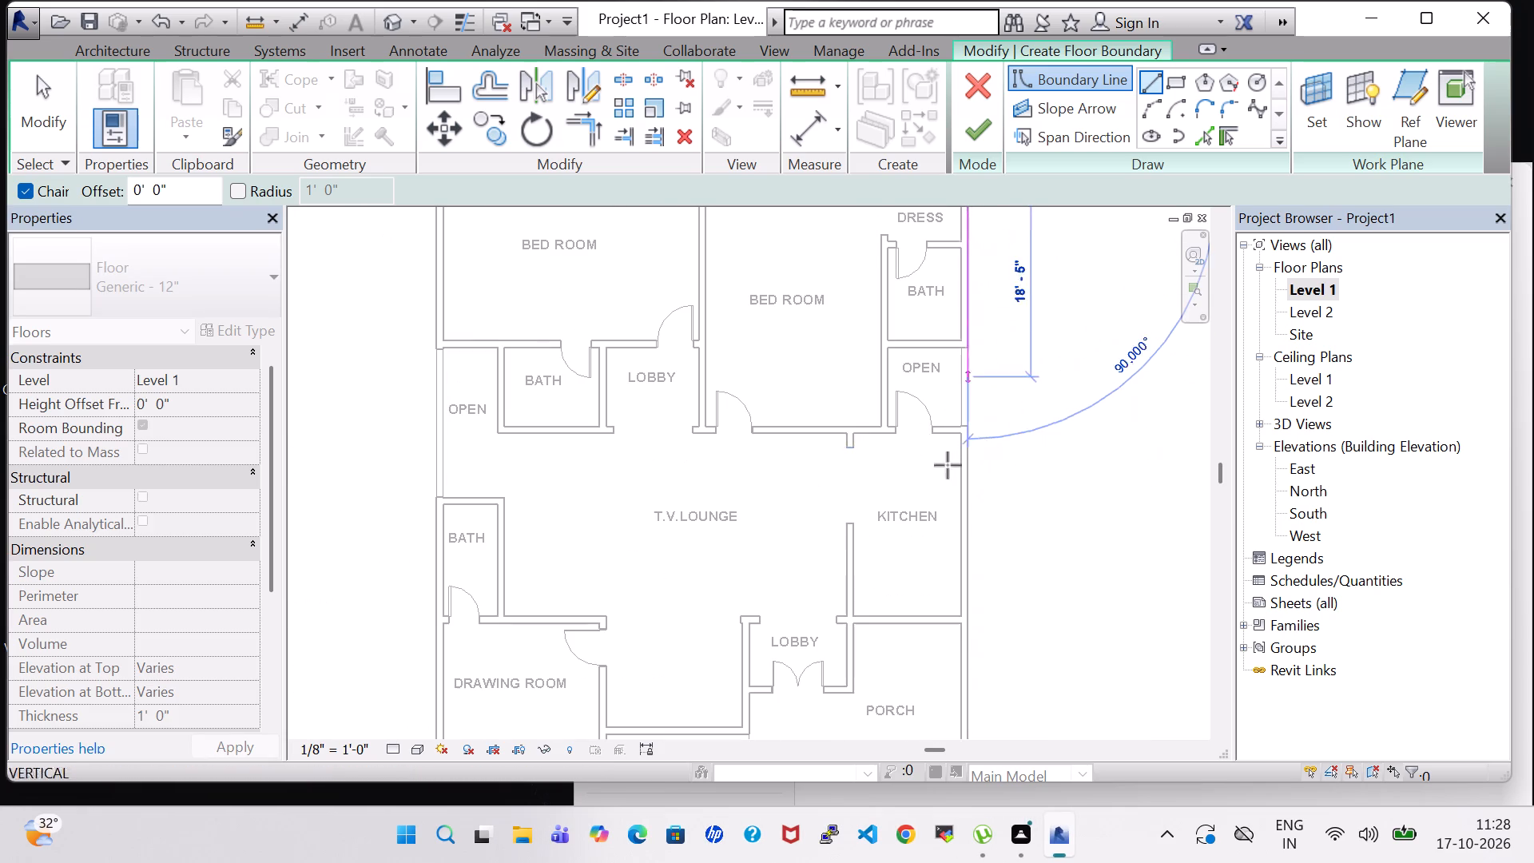
middle_drag(960, 545, 946, 402)
scroll(941, 686, up, 3)
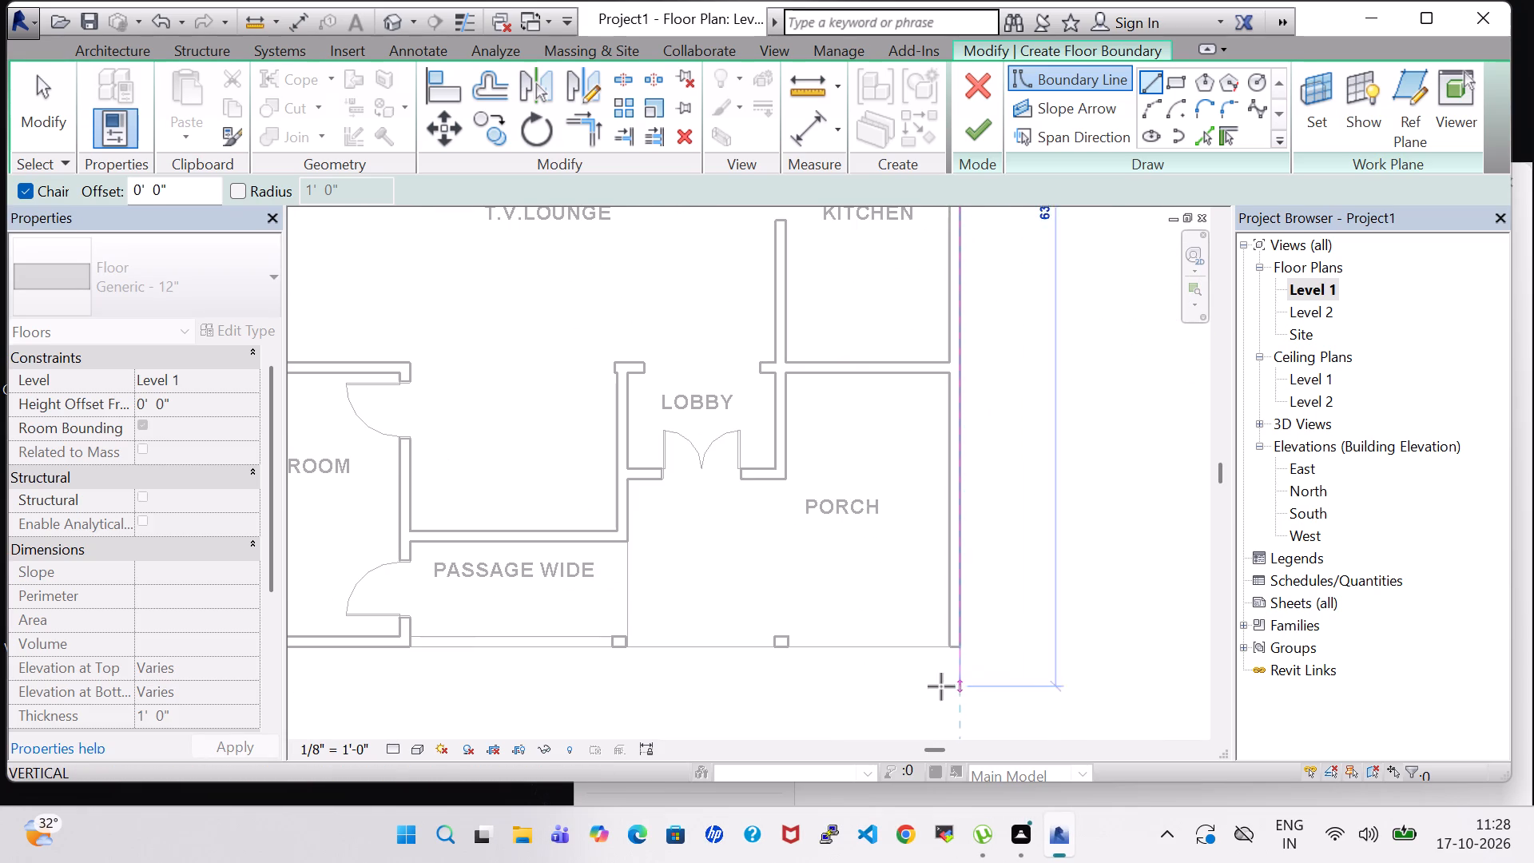
click(961, 642)
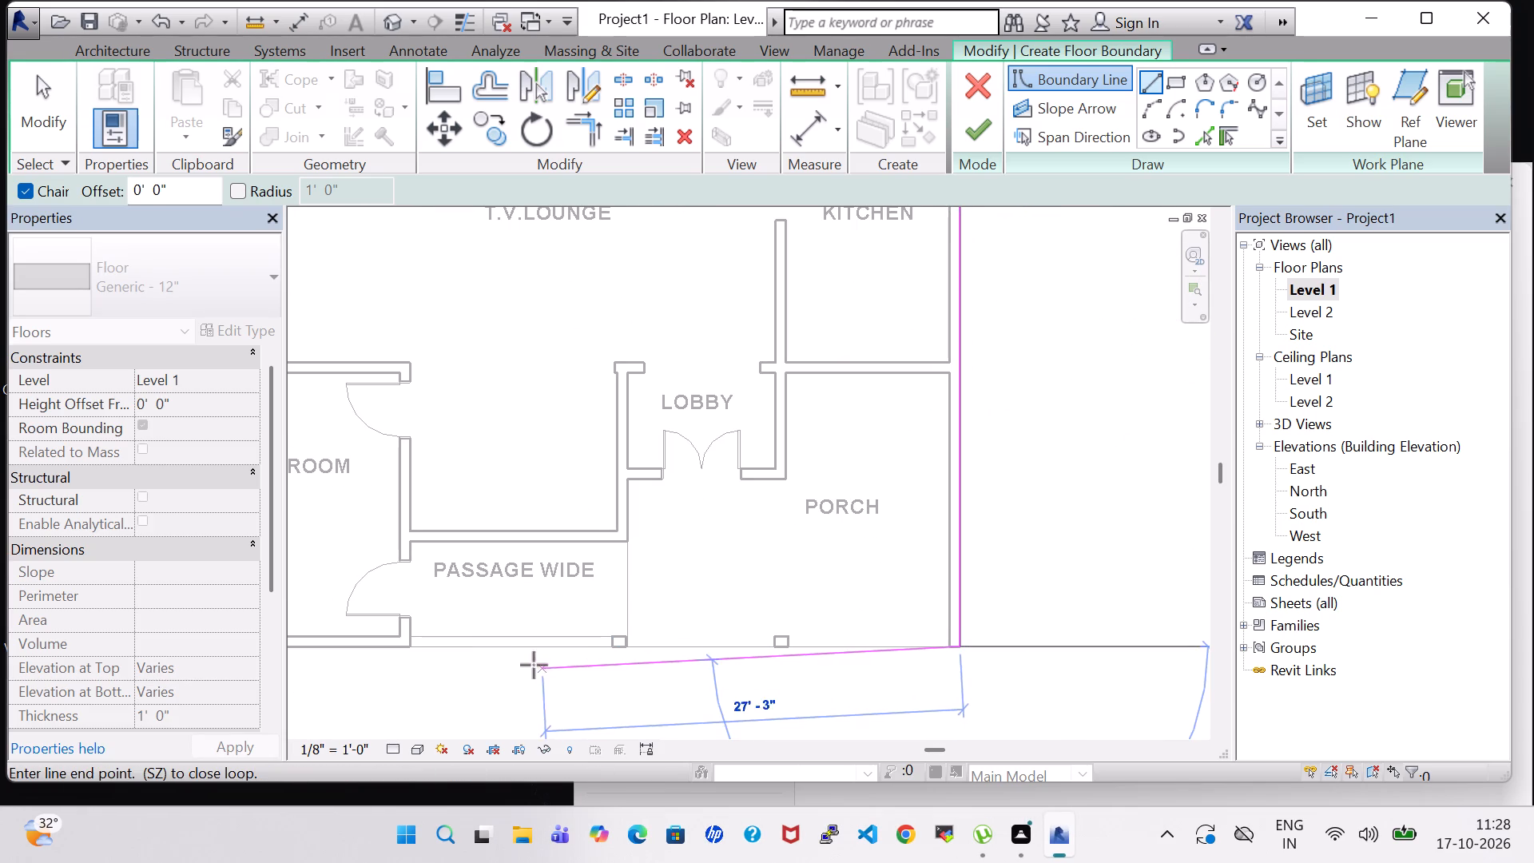
Close the floor boundary with a 52'-8" line along the south edge and a line up the outer west edge, and finish the floor.
middle_drag(523, 660, 997, 623)
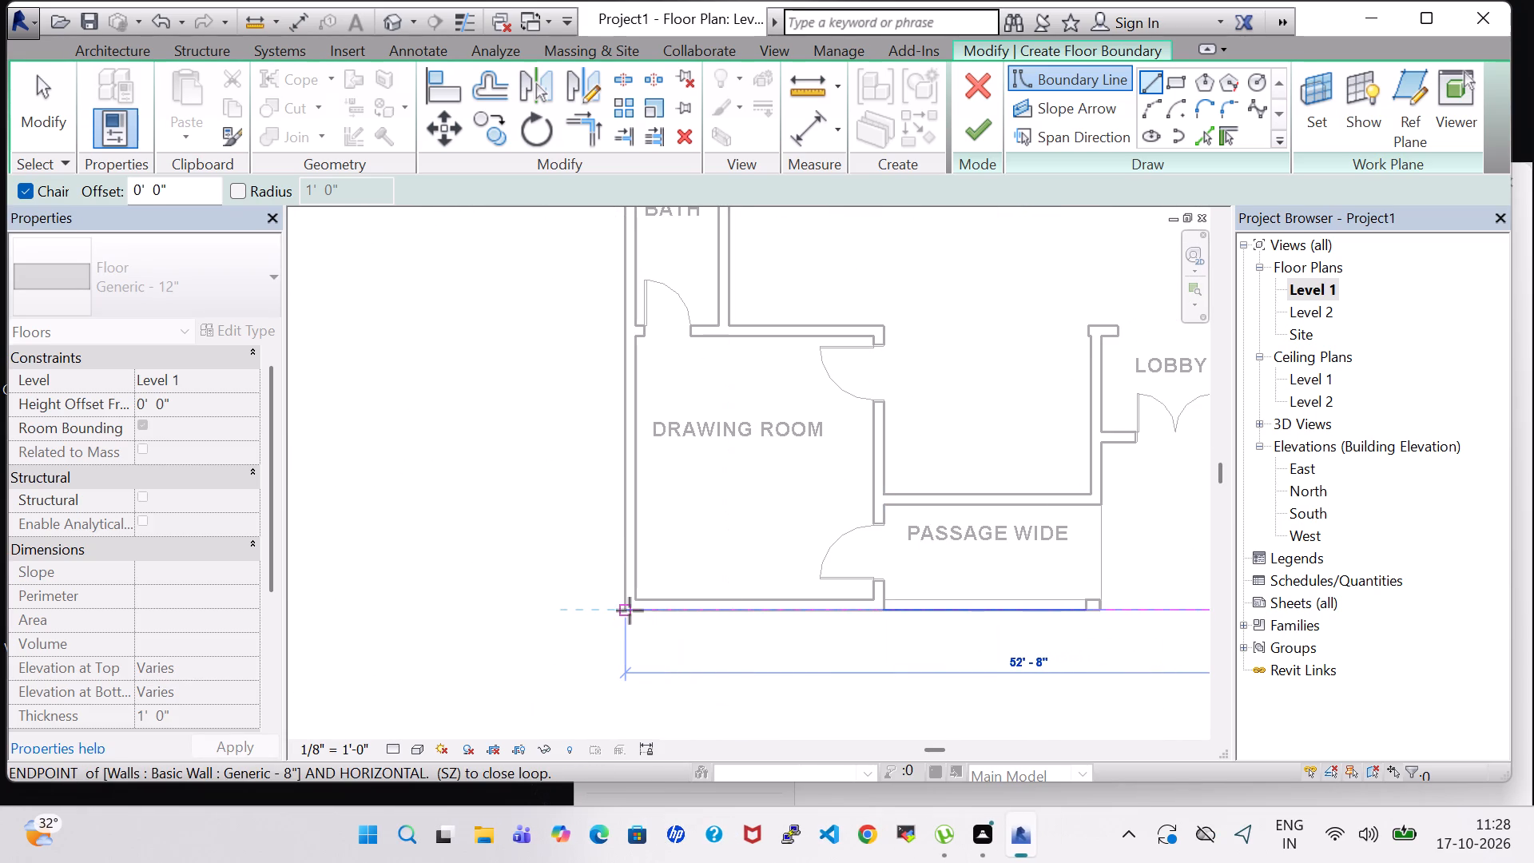
click(630, 610)
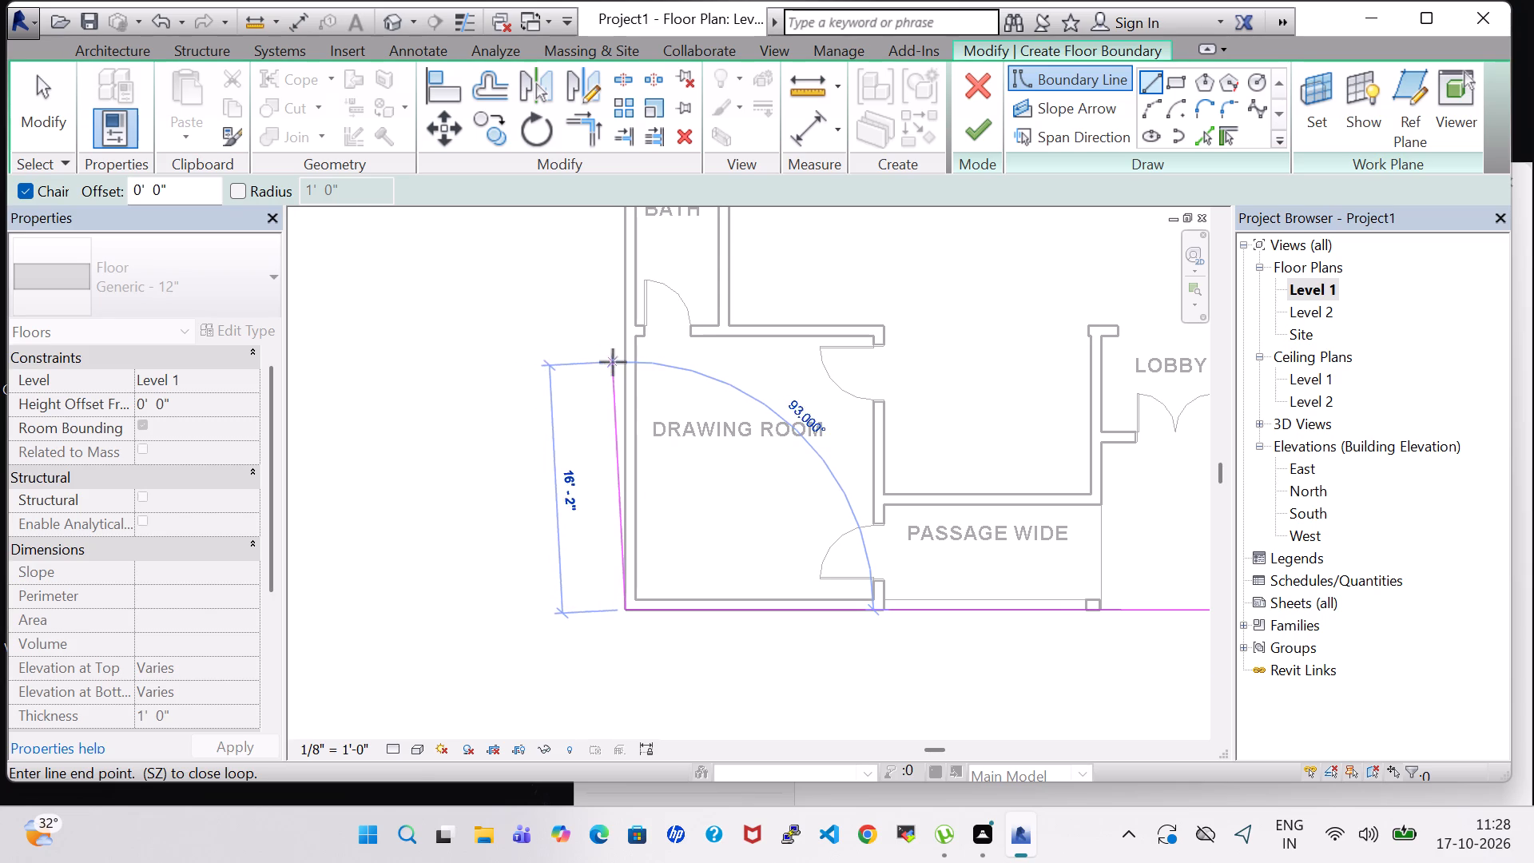
middle_drag(618, 364, 618, 577)
scroll(618, 564, down, 1)
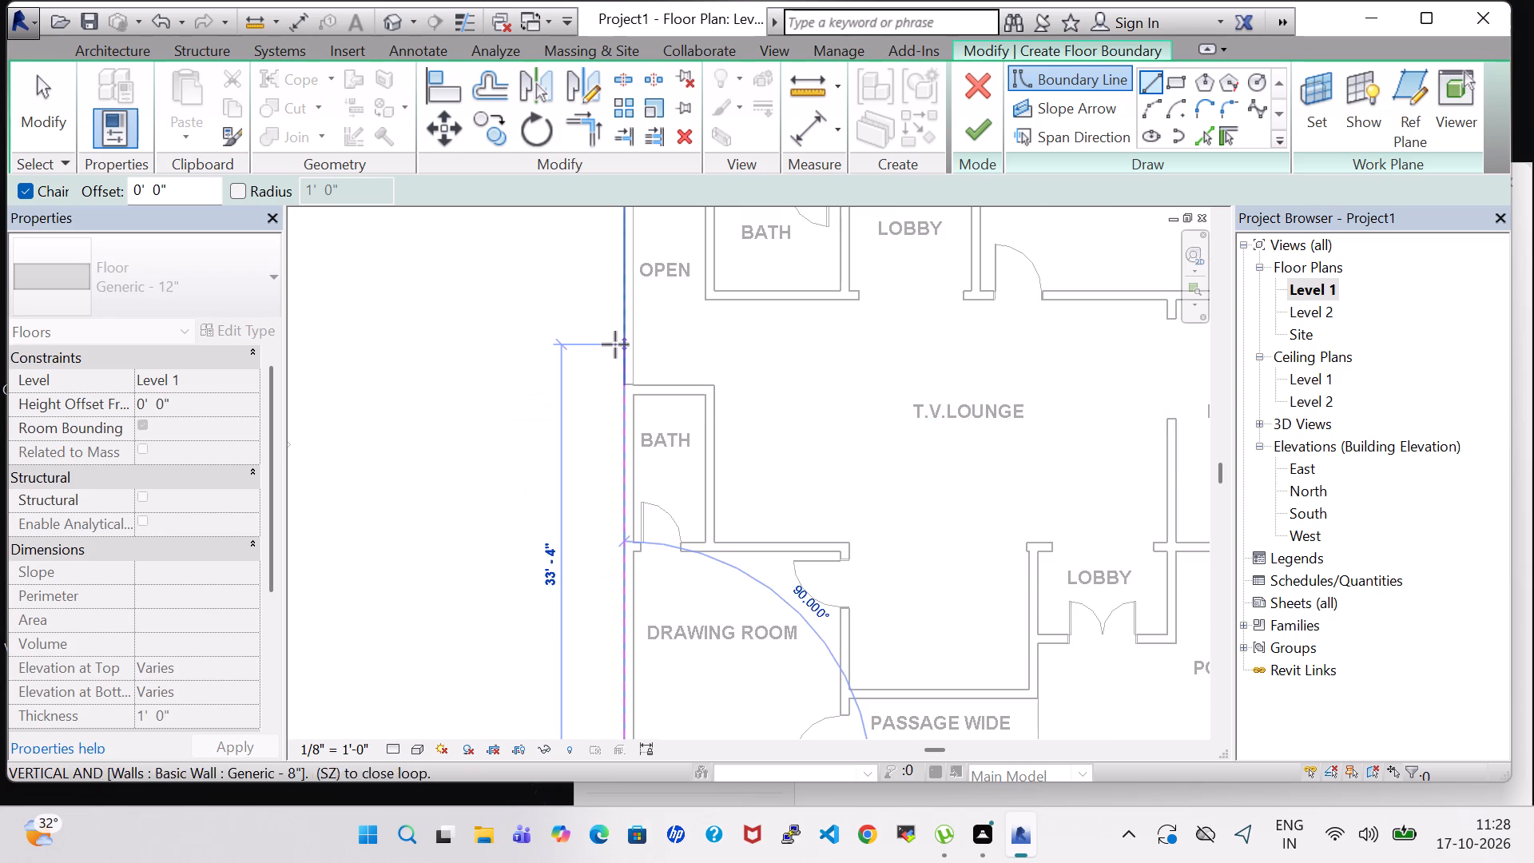
middle_drag(615, 344, 634, 734)
scroll(644, 455, up, 2)
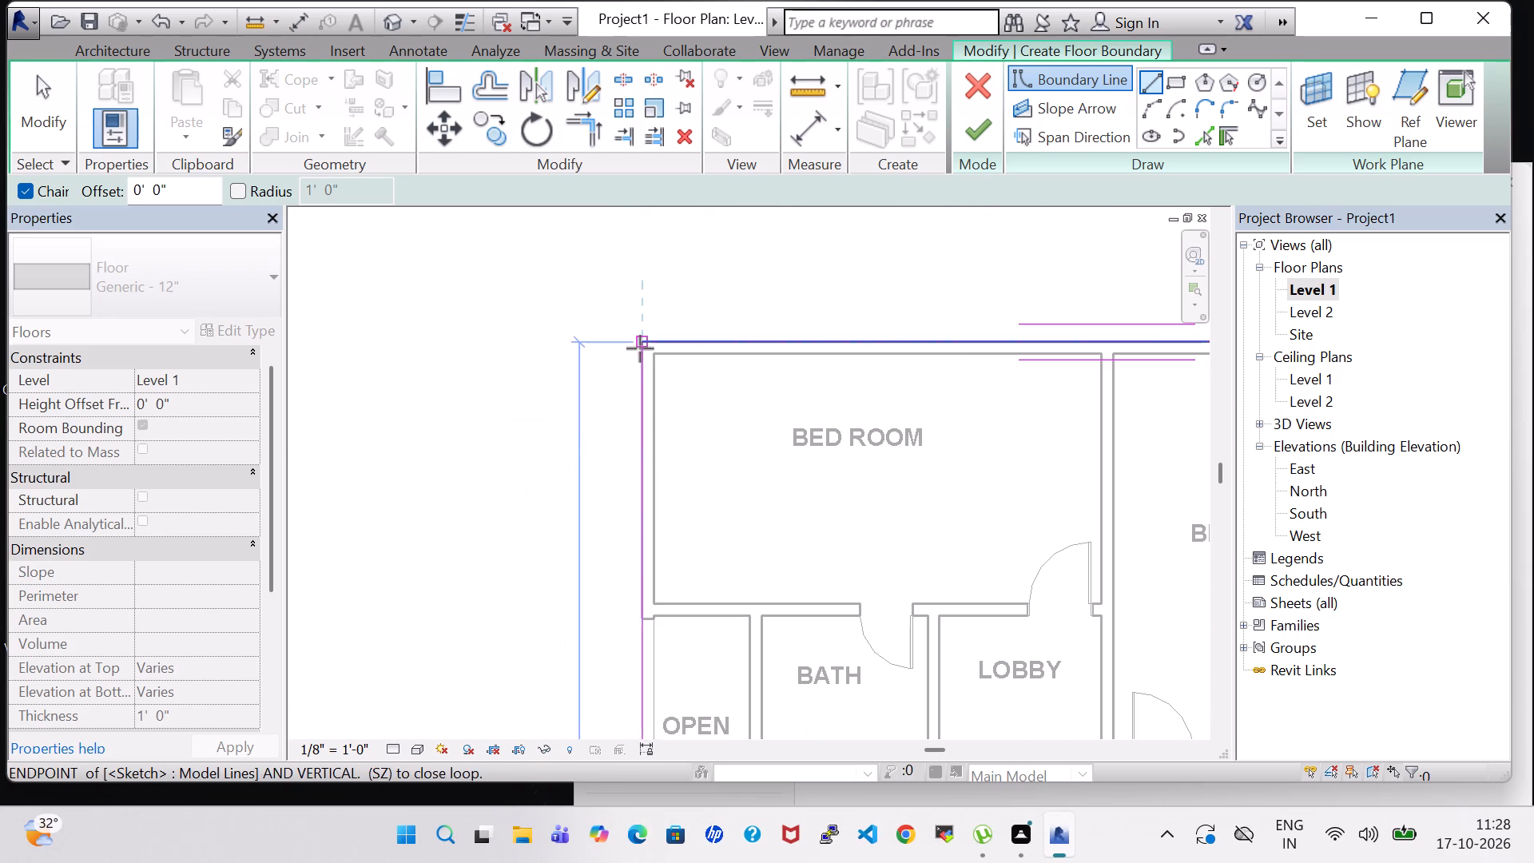
click(640, 348)
click(982, 135)
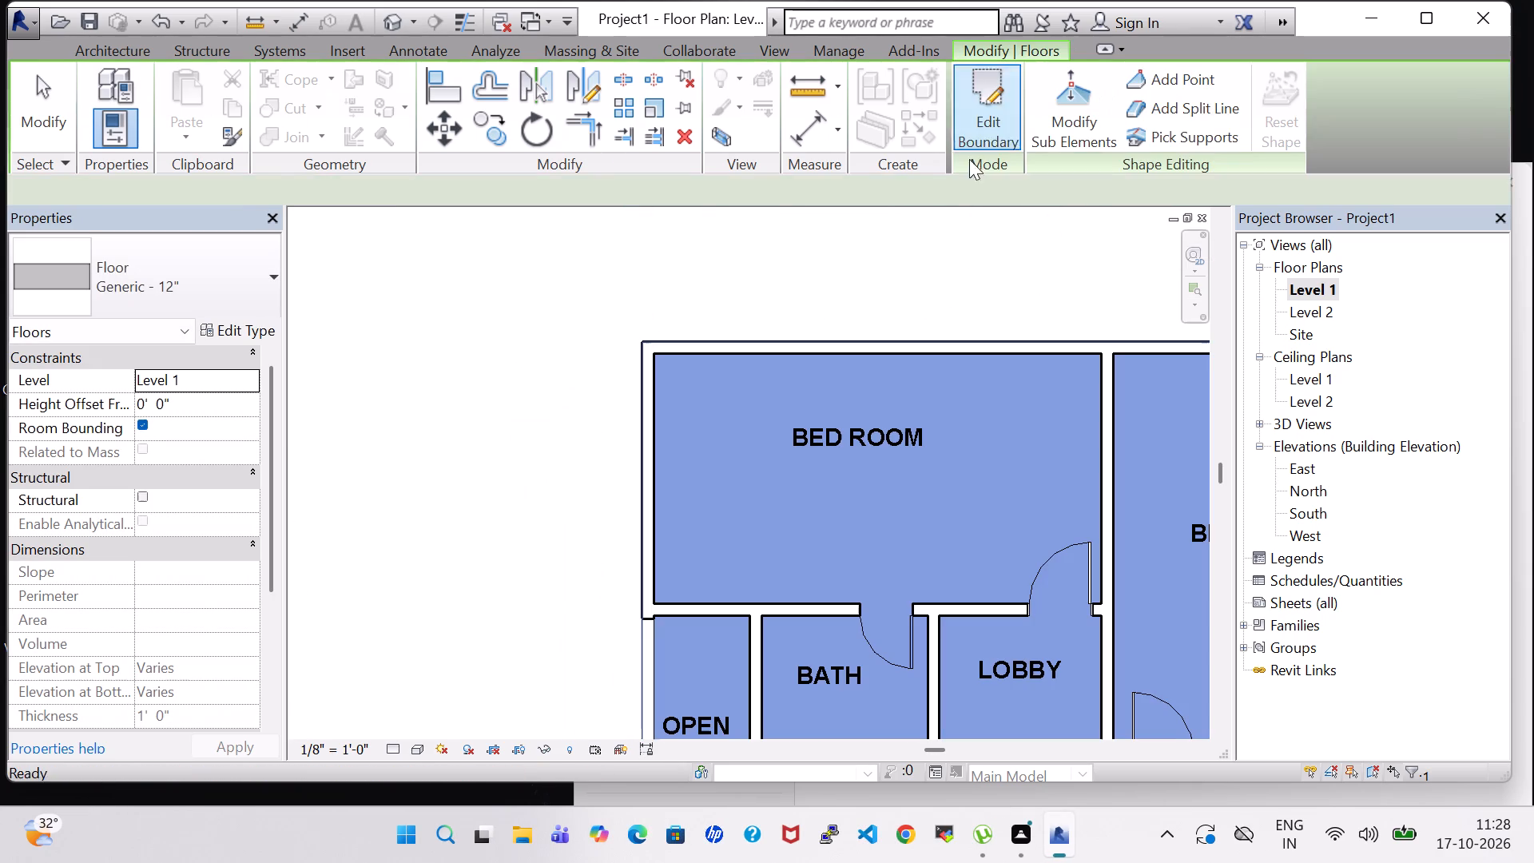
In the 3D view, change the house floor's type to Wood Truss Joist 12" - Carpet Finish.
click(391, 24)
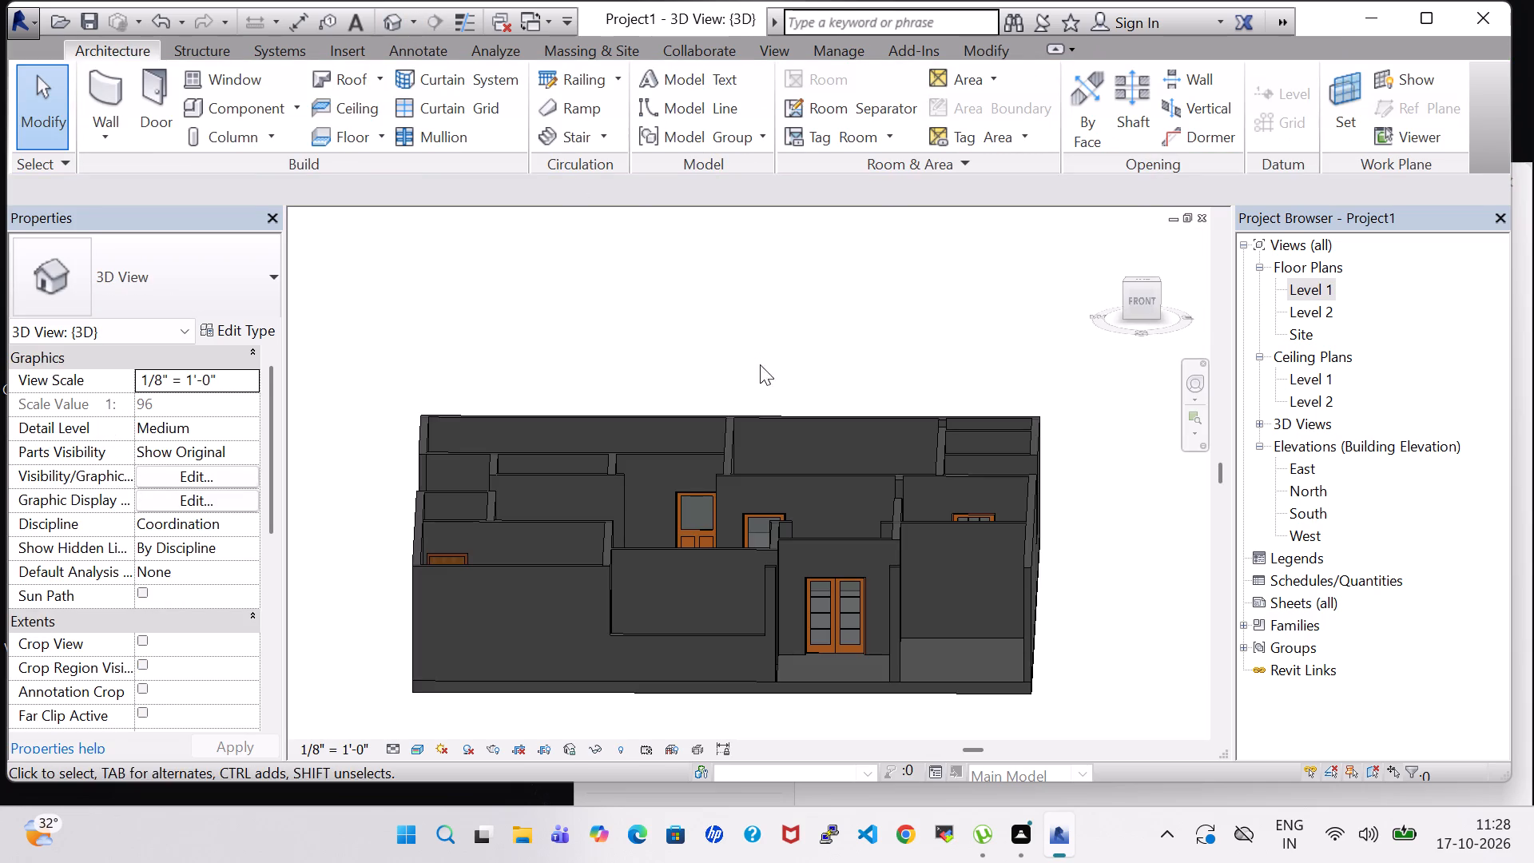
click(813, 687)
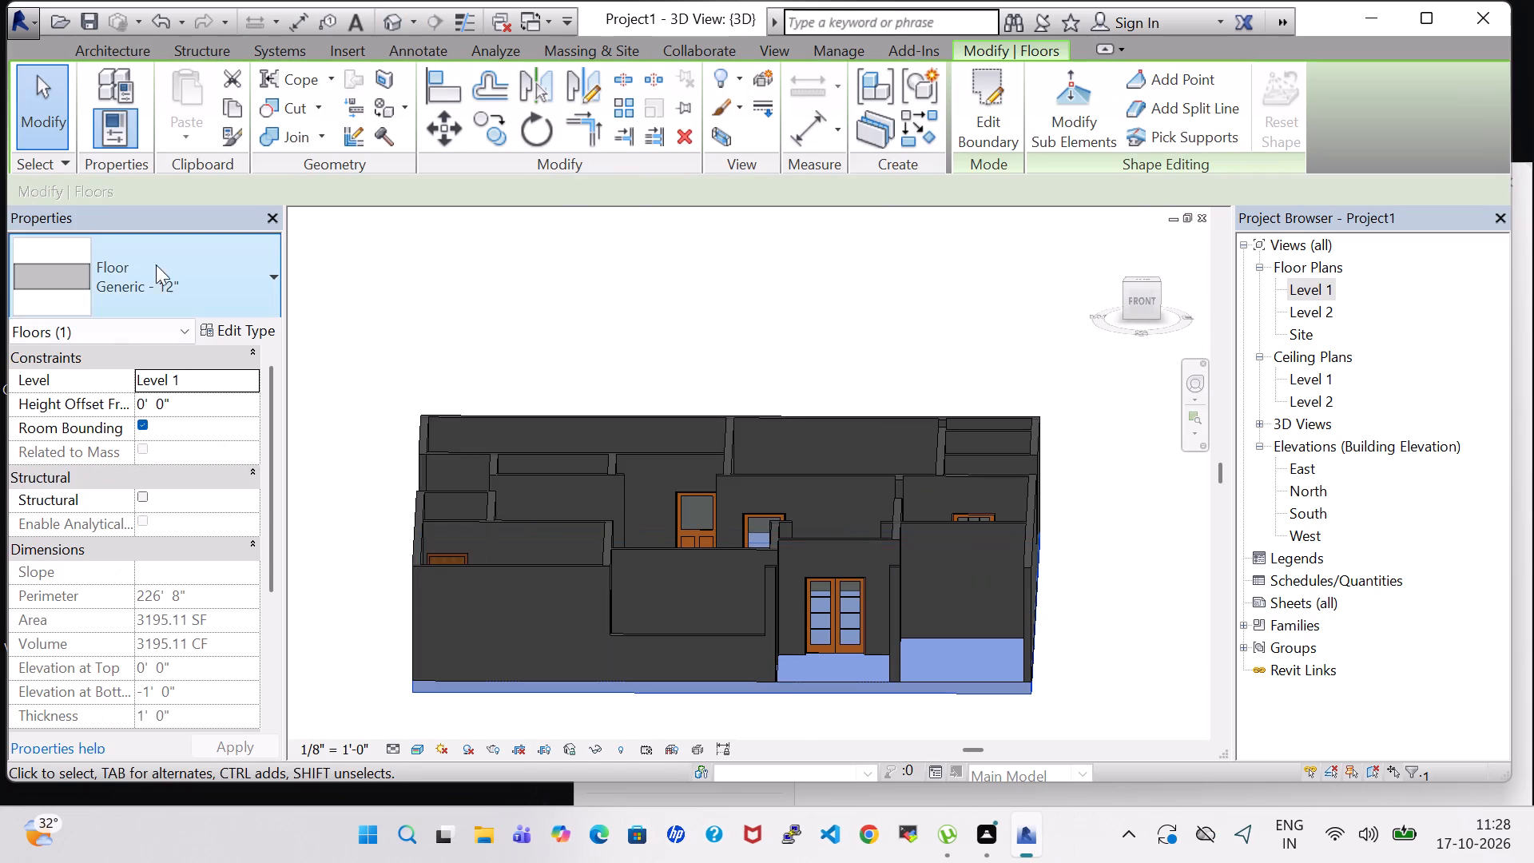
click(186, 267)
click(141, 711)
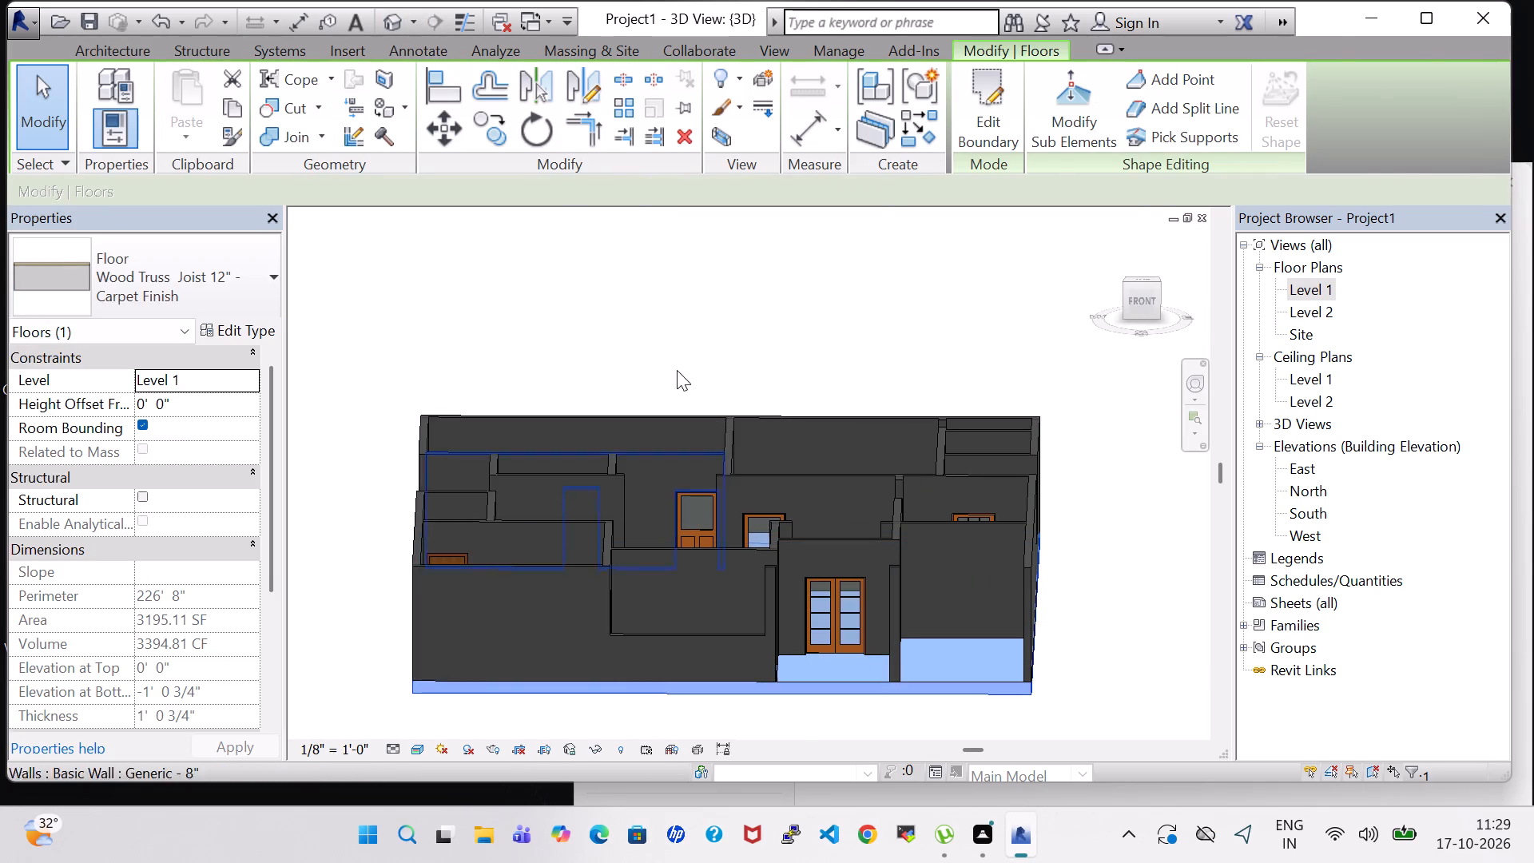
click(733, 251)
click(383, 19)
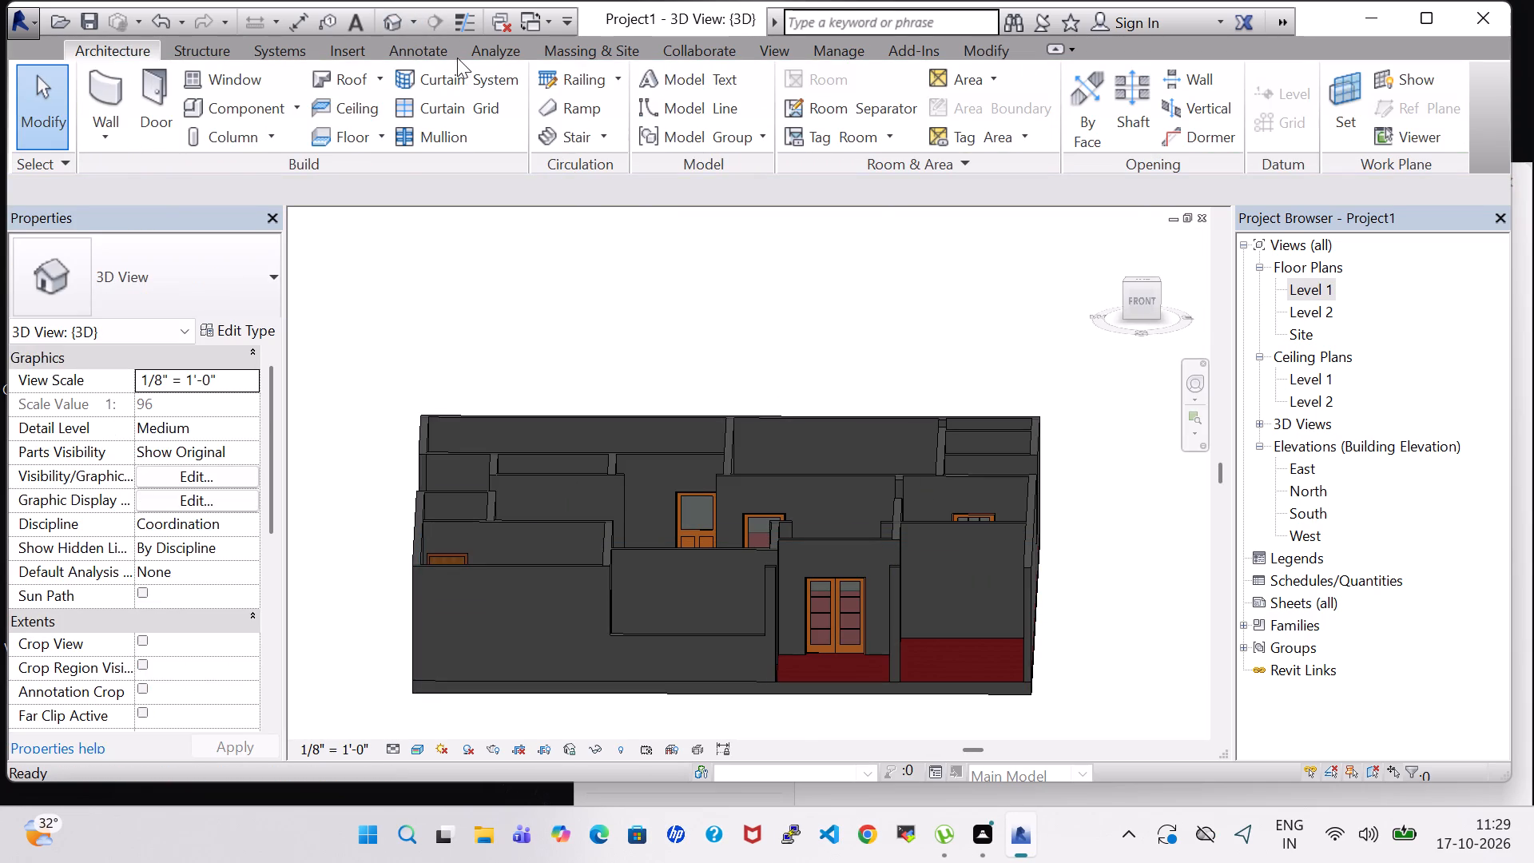
Set the house floor's type to Wood Joist 10" - Wood Finish.
click(958, 686)
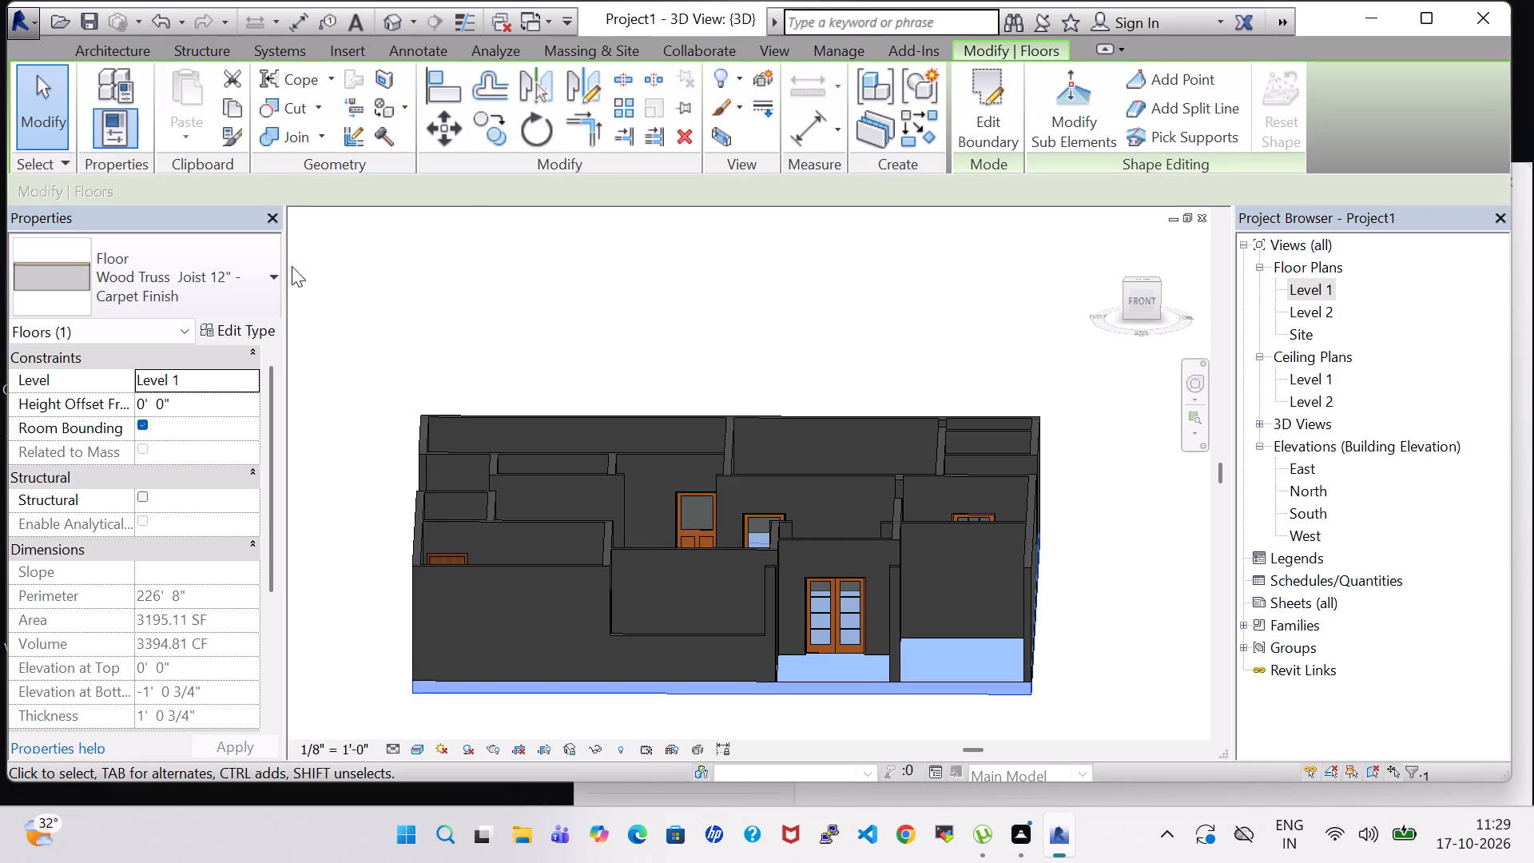
click(231, 272)
click(125, 681)
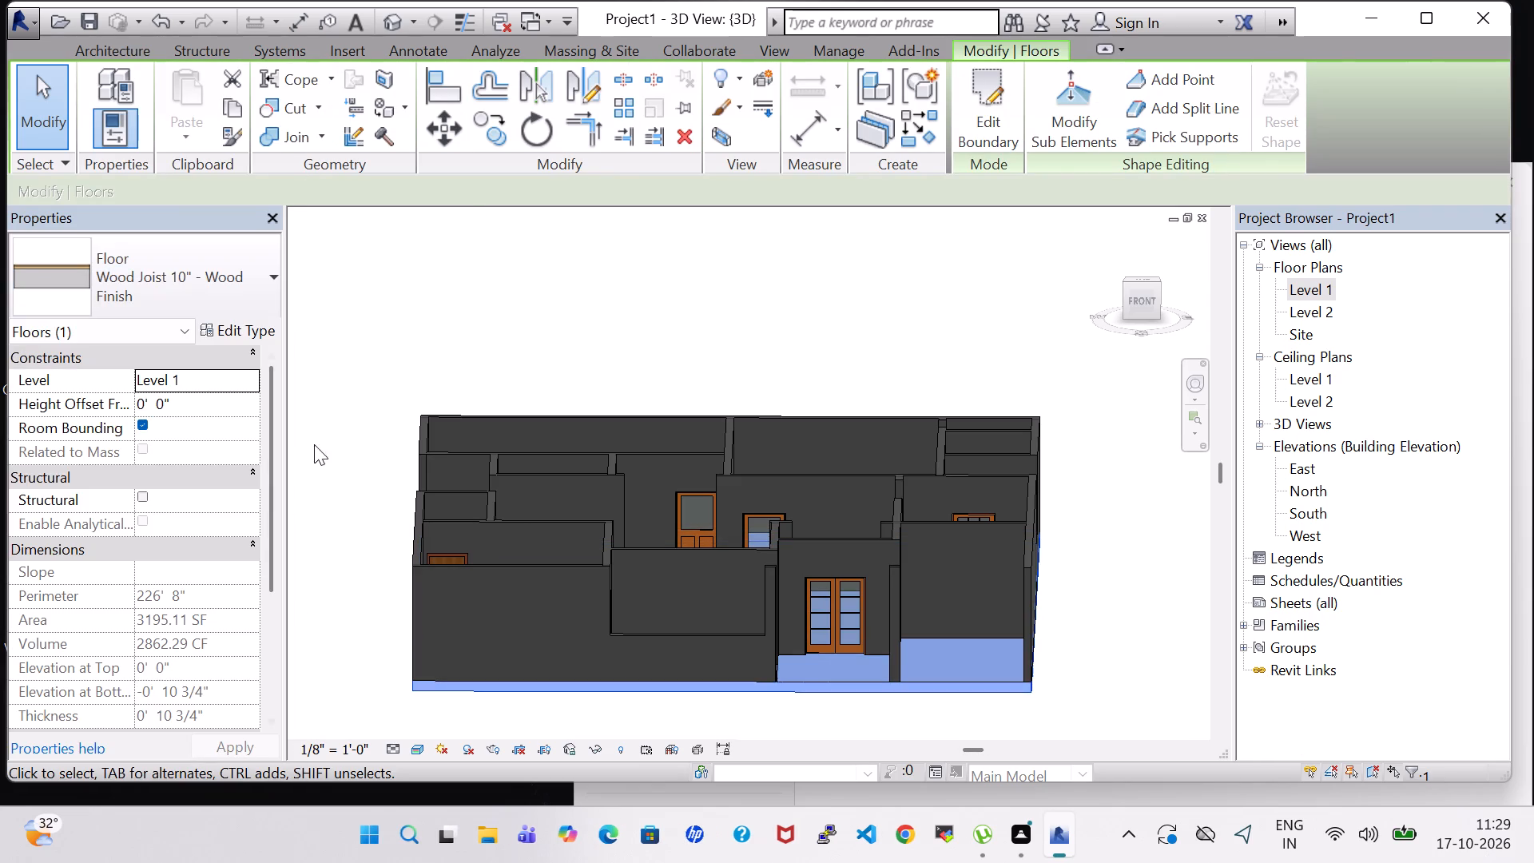
click(465, 302)
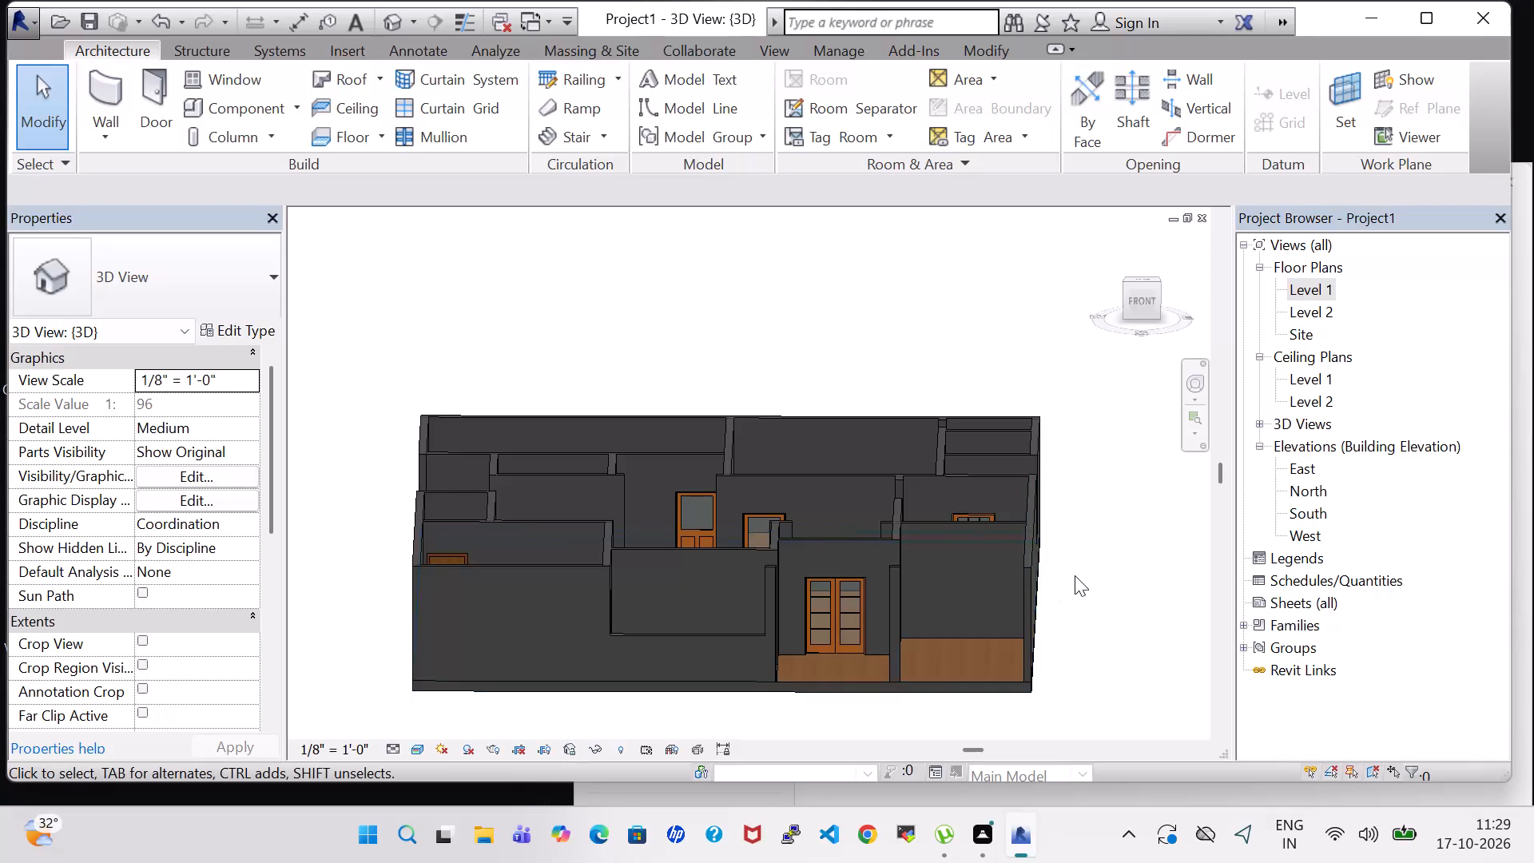
Inspect the floor throughout the house in 3D and over the whole Level 1 floor plan.
shift+middle_drag(1081, 575, 1079, 631)
shift+scroll(1081, 575, down, 1)
middle_drag(1059, 571, 1032, 438)
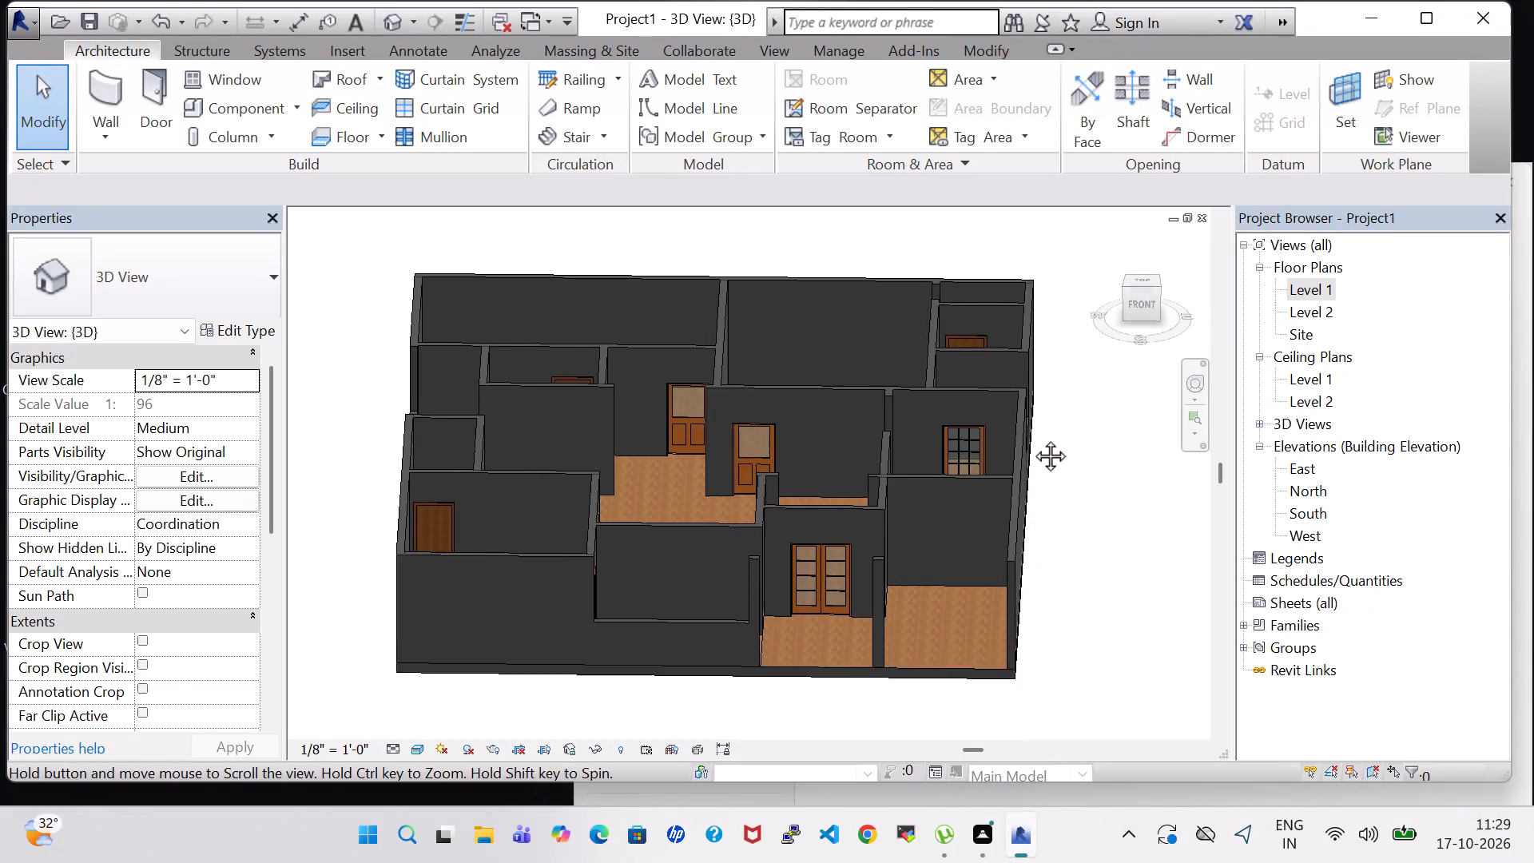
middle_drag(1032, 438, 1012, 378)
shift+middle_drag(1056, 389, 1051, 537)
shift+middle_drag(1051, 537, 1033, 531)
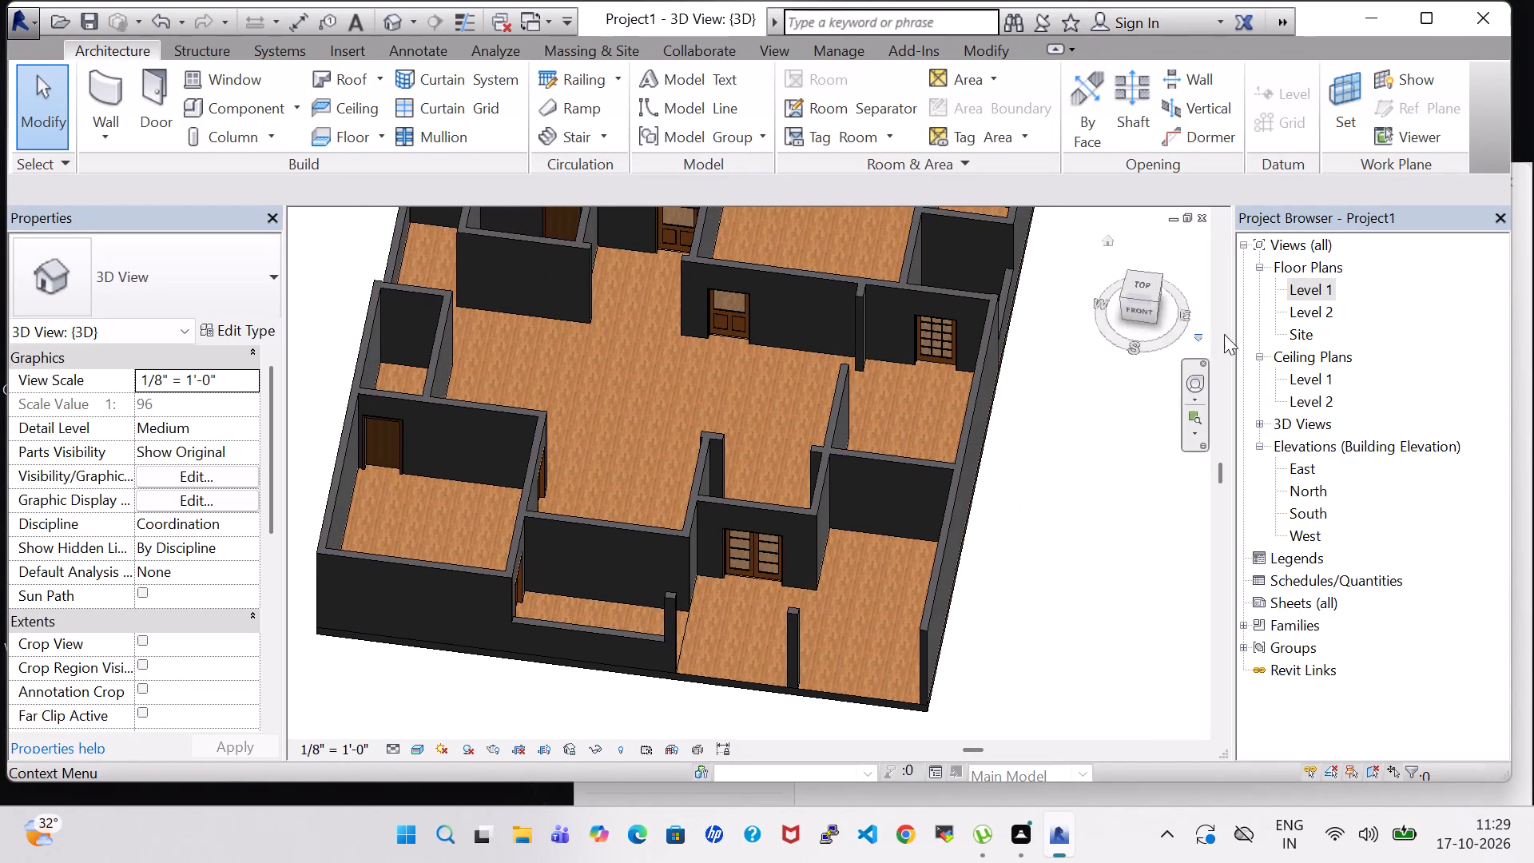
double_click(1305, 295)
scroll(805, 630, down, 3)
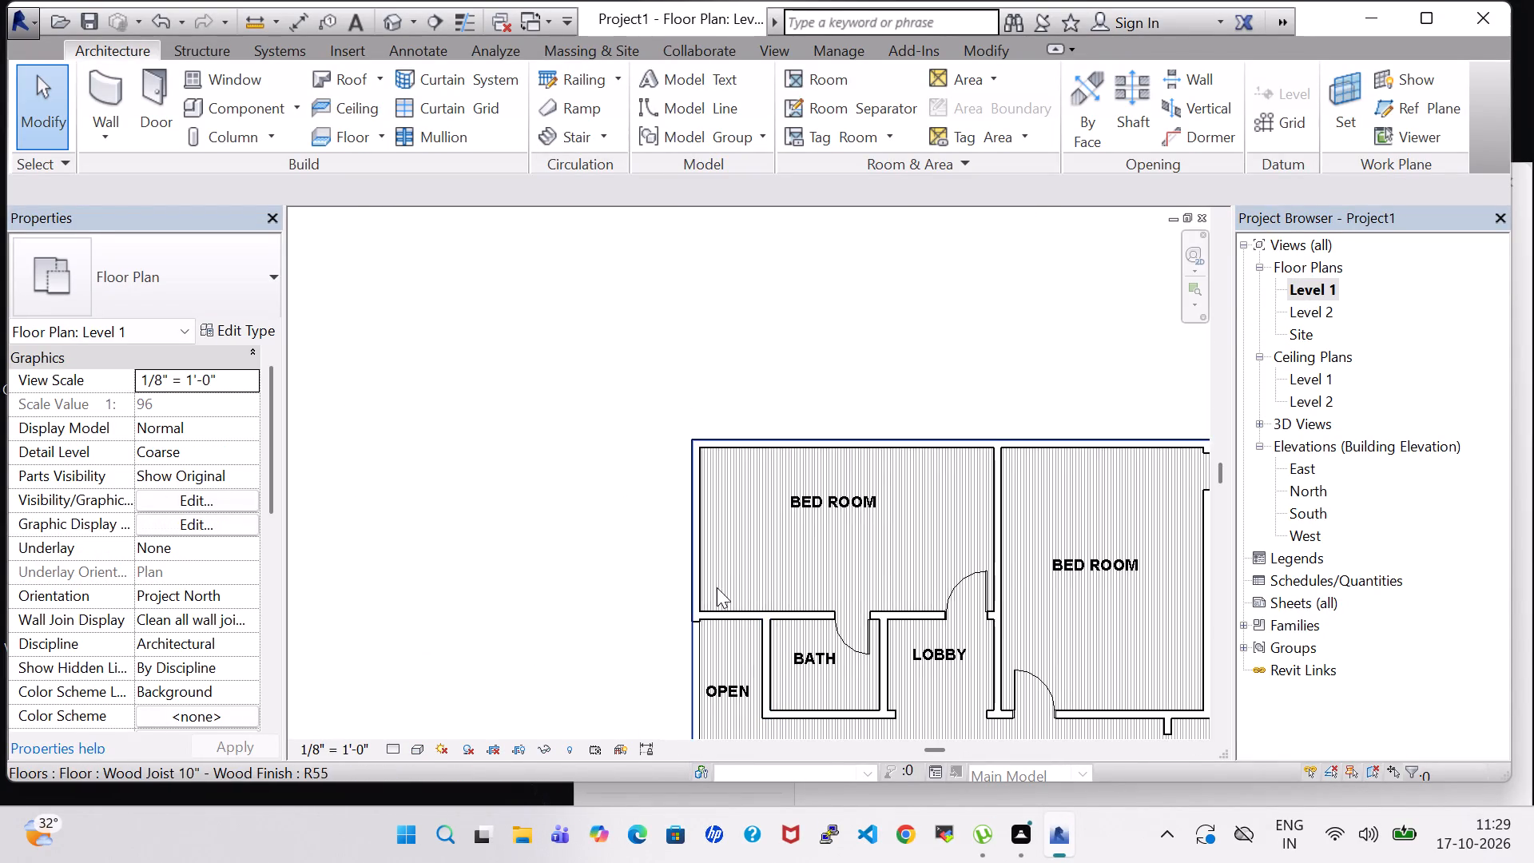
middle_drag(717, 587, 455, 321)
scroll(455, 321, down, 2)
scroll(622, 408, down, 1)
middle_drag(1000, 441, 1053, 479)
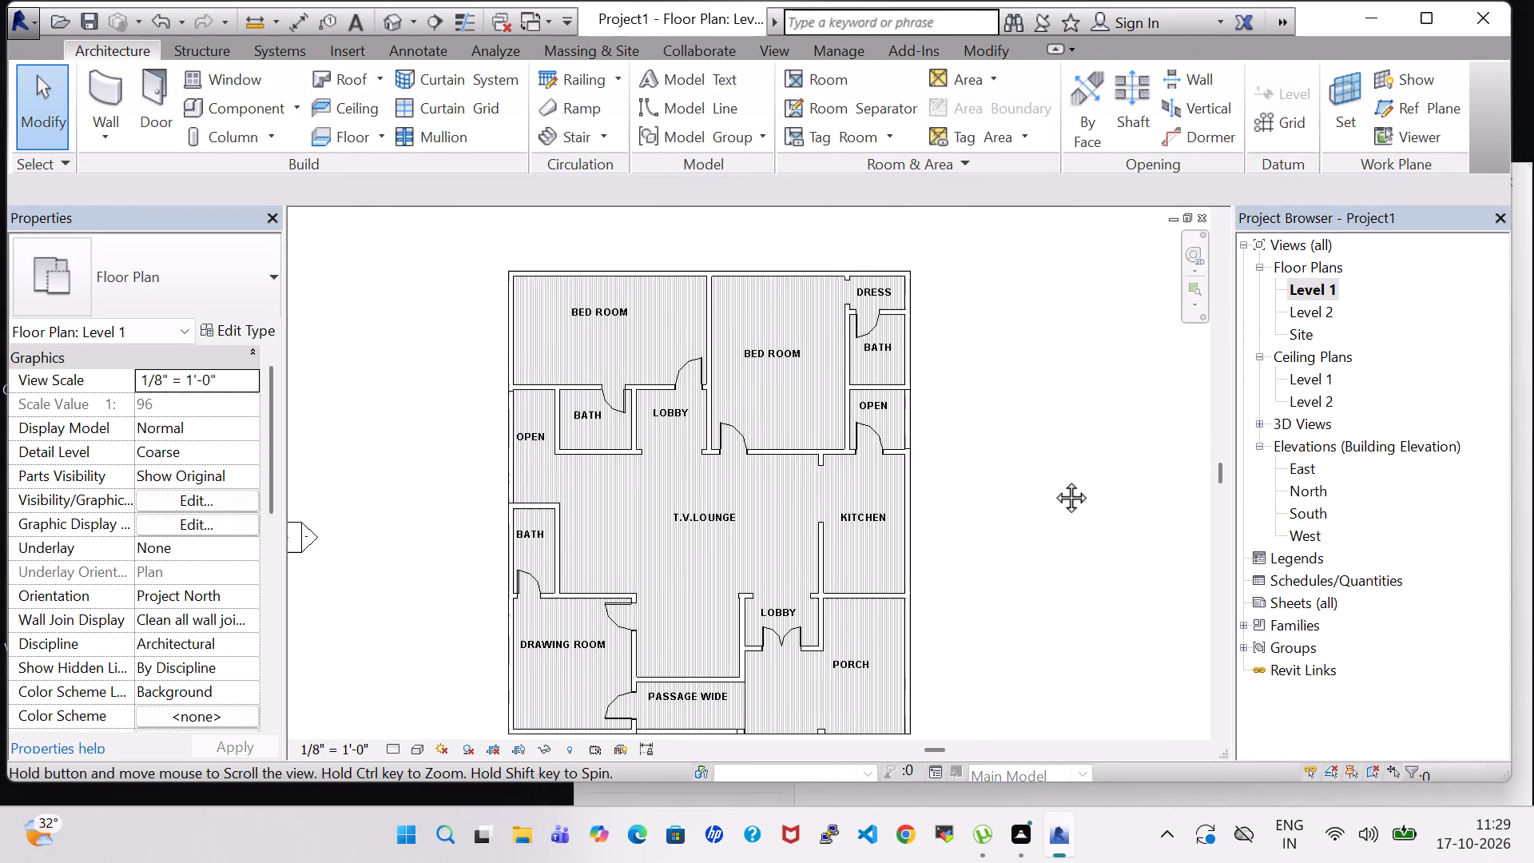
middle_drag(1053, 479, 1087, 456)
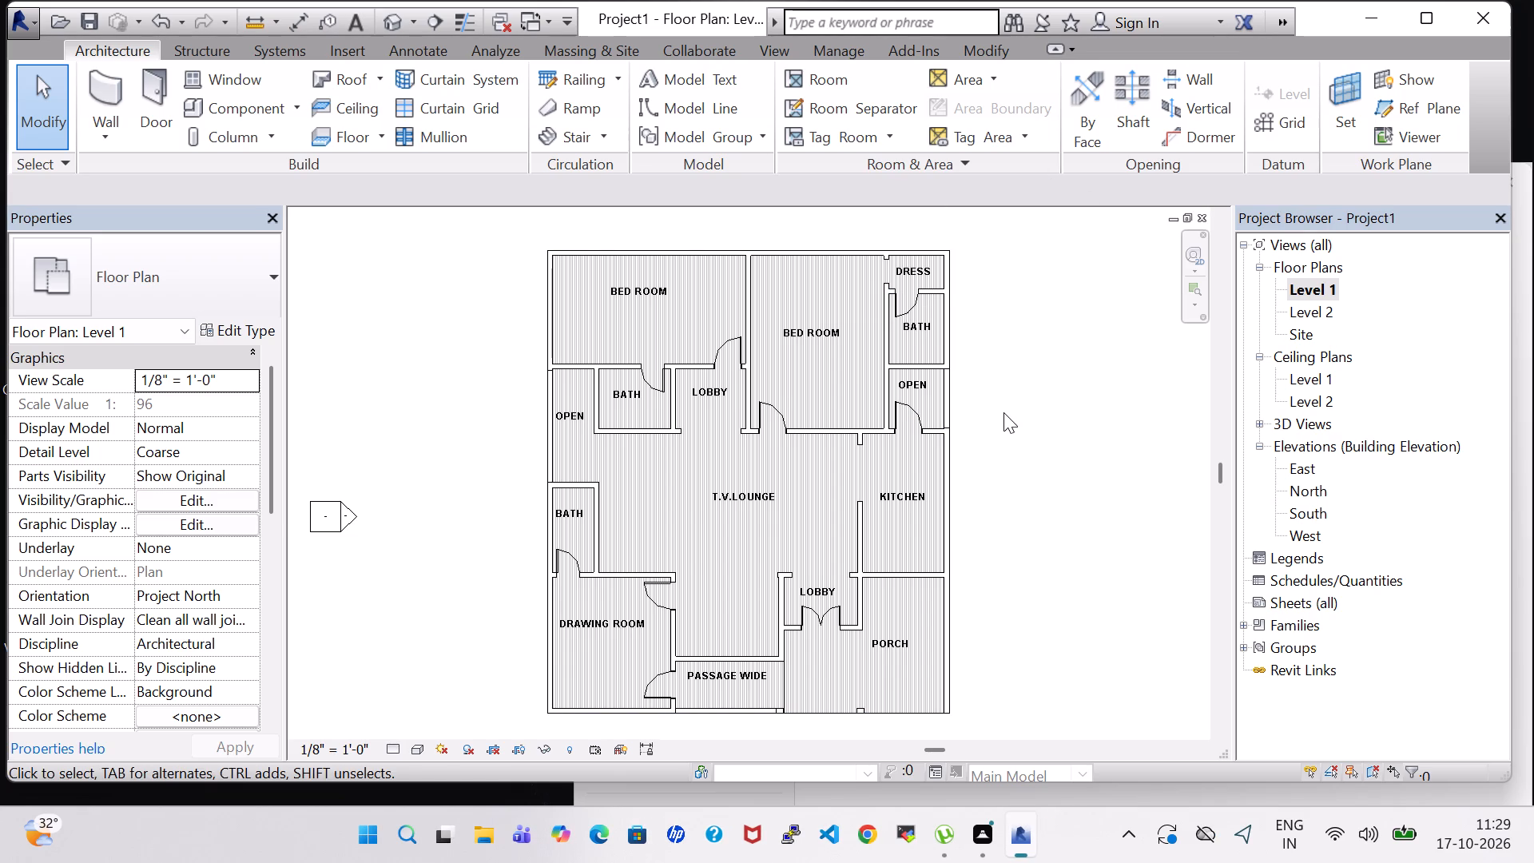
middle_drag(1003, 412, 969, 404)
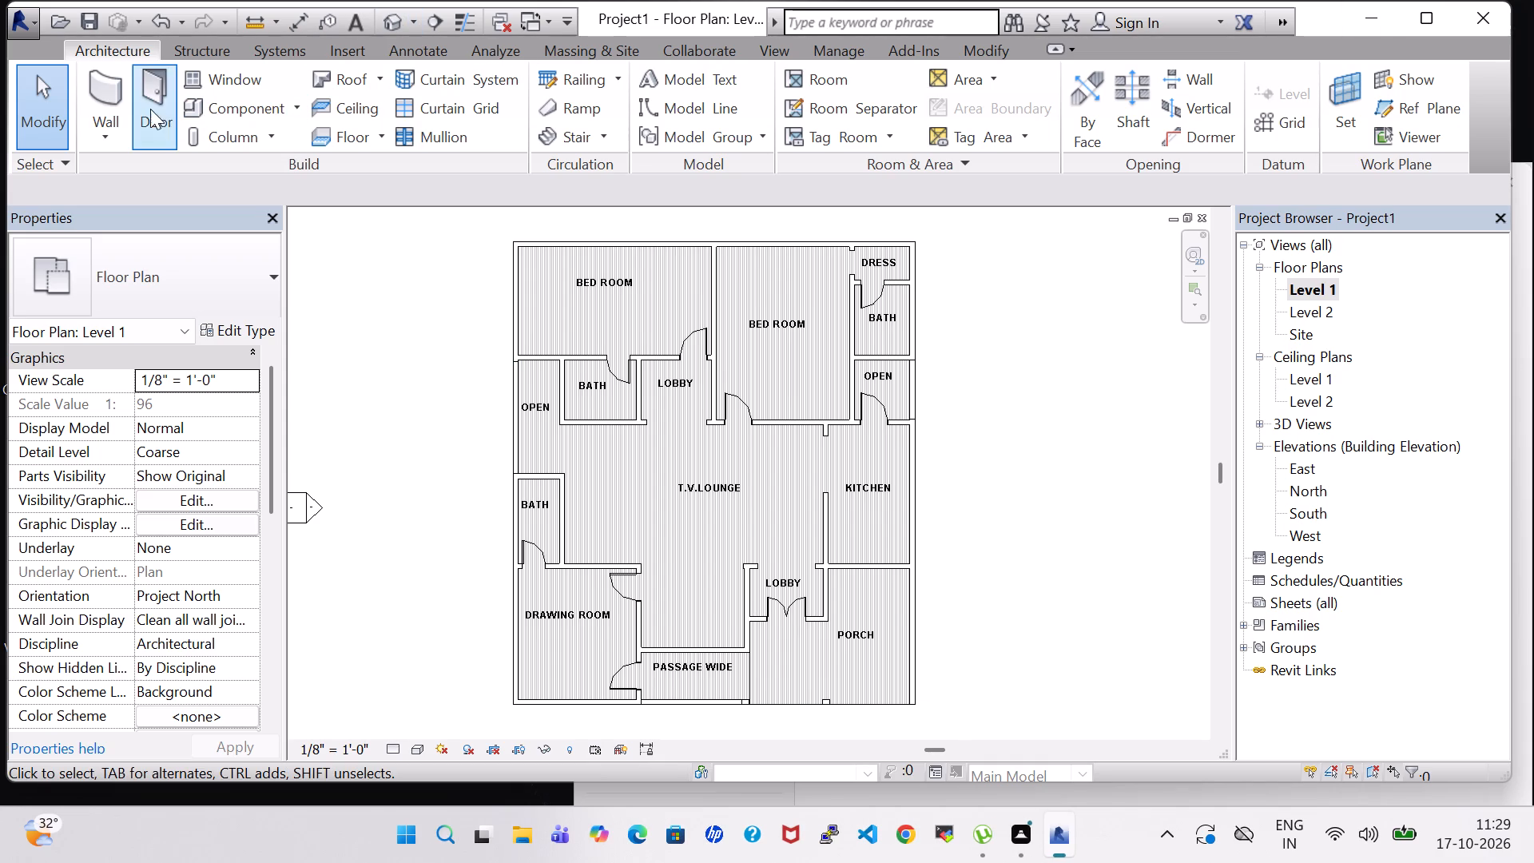
Load the Casement 3x3 with Trim family from the Windows library folder for window placement on Level 1.
click(209, 80)
click(964, 121)
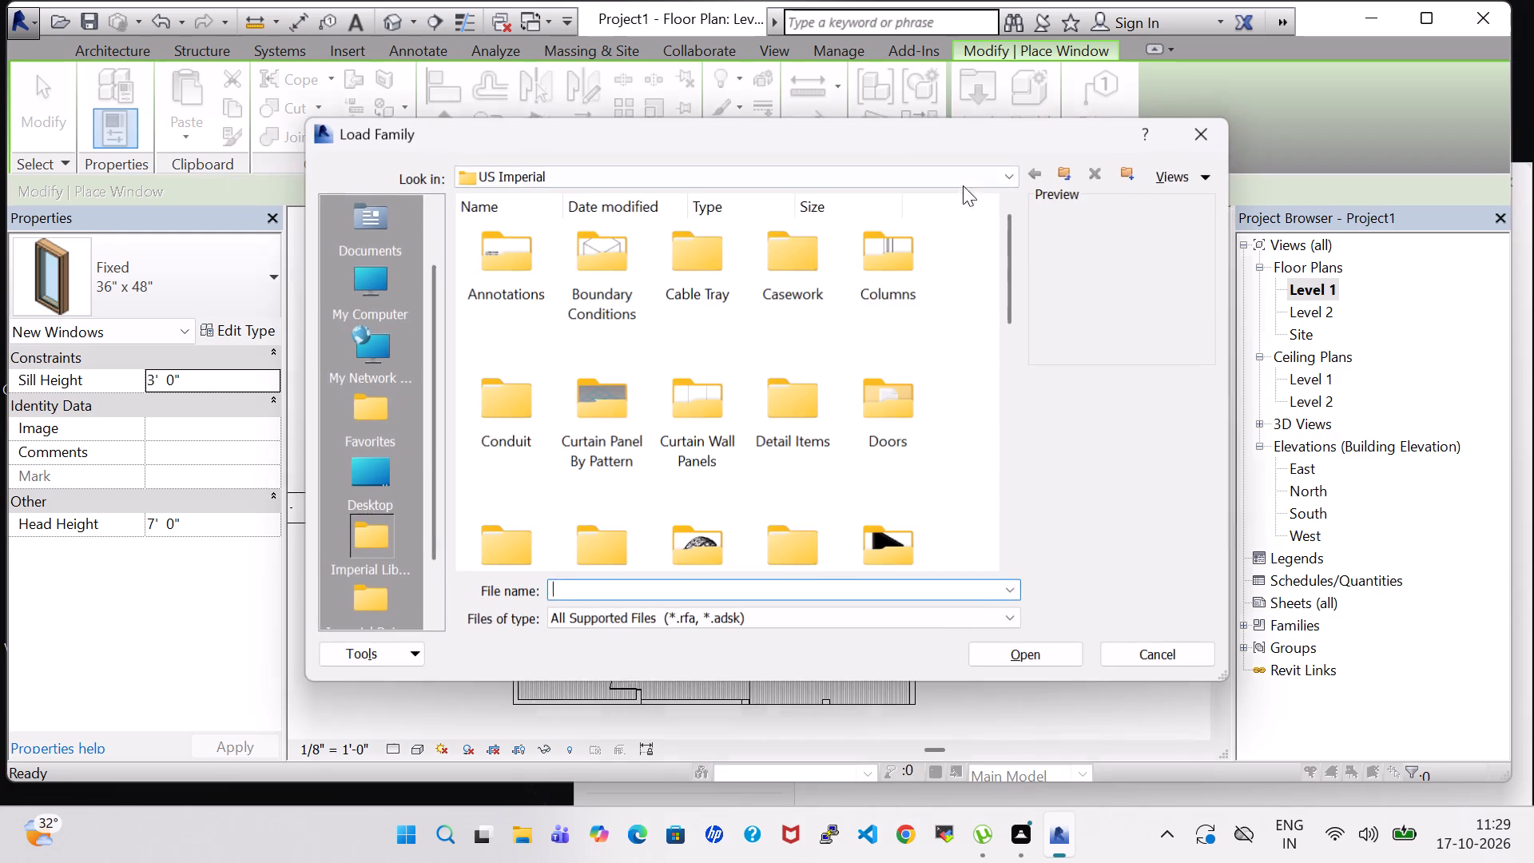
scroll(895, 320, down, 4)
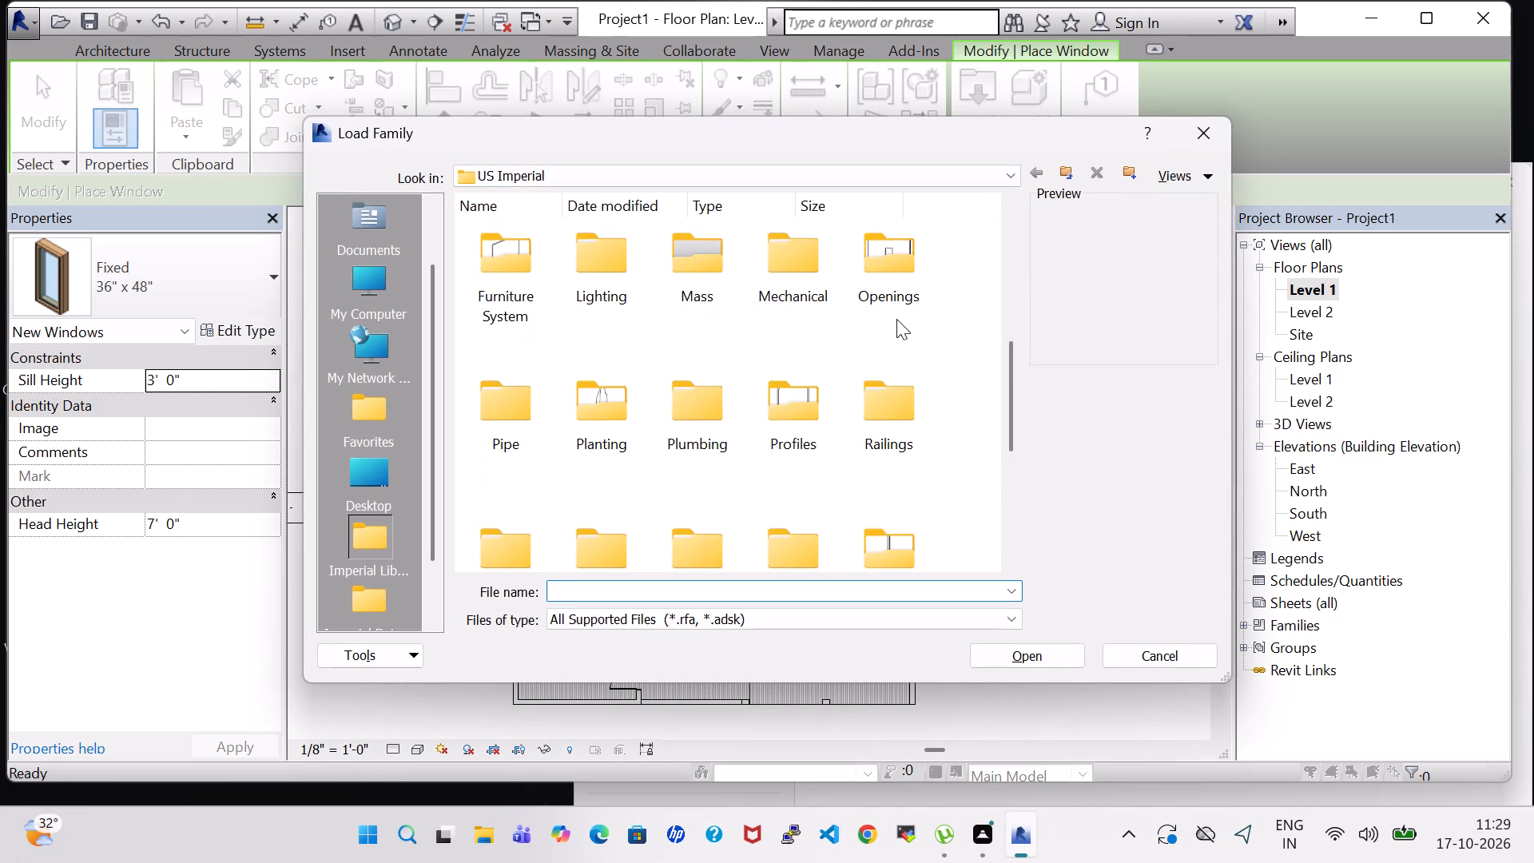
scroll(896, 319, down, 2)
click(649, 518)
double_click(689, 514)
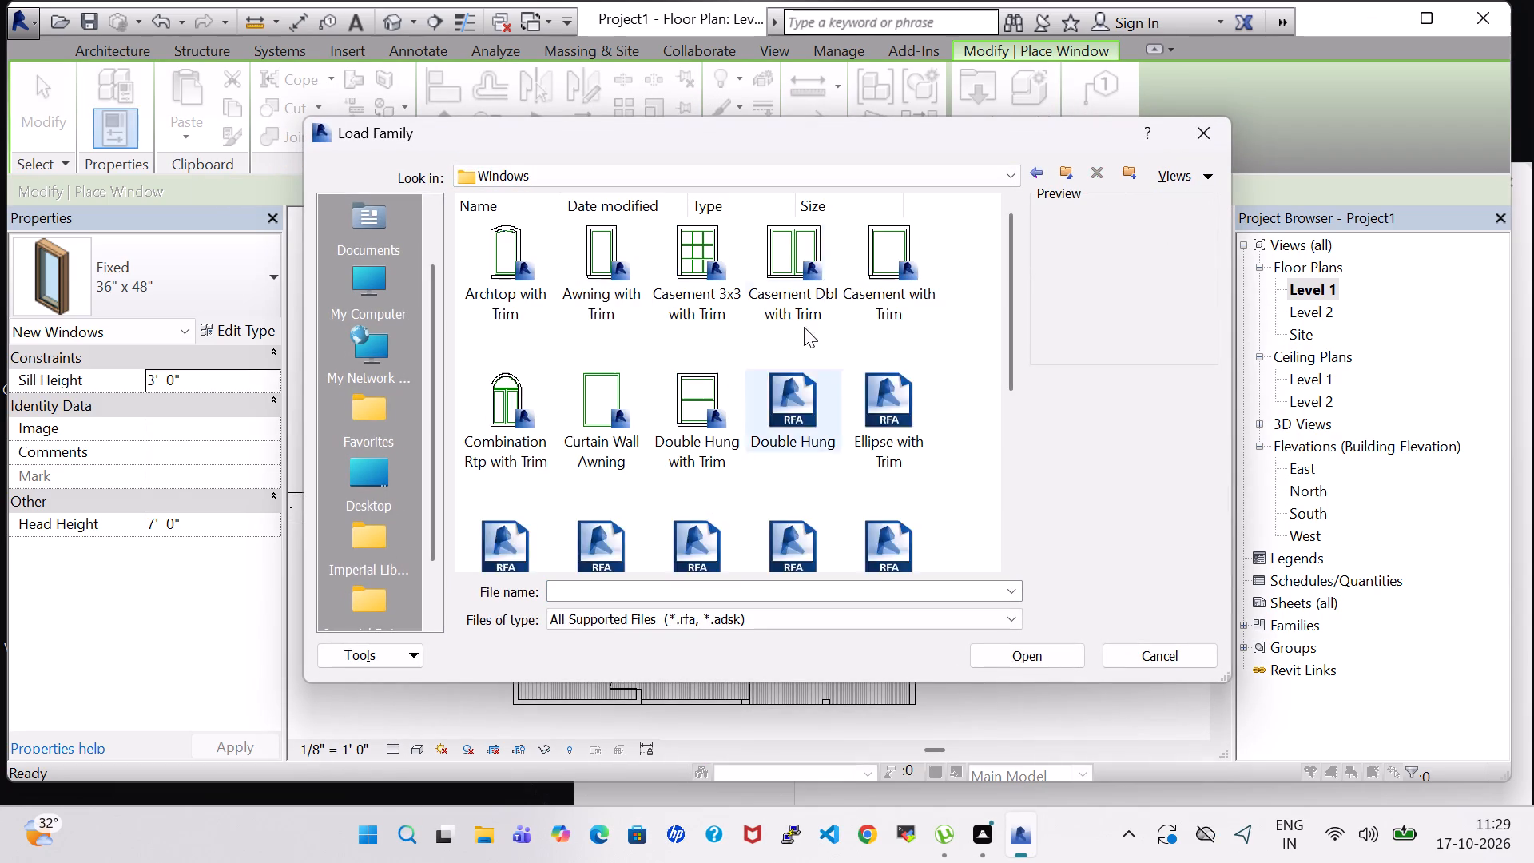
click(690, 272)
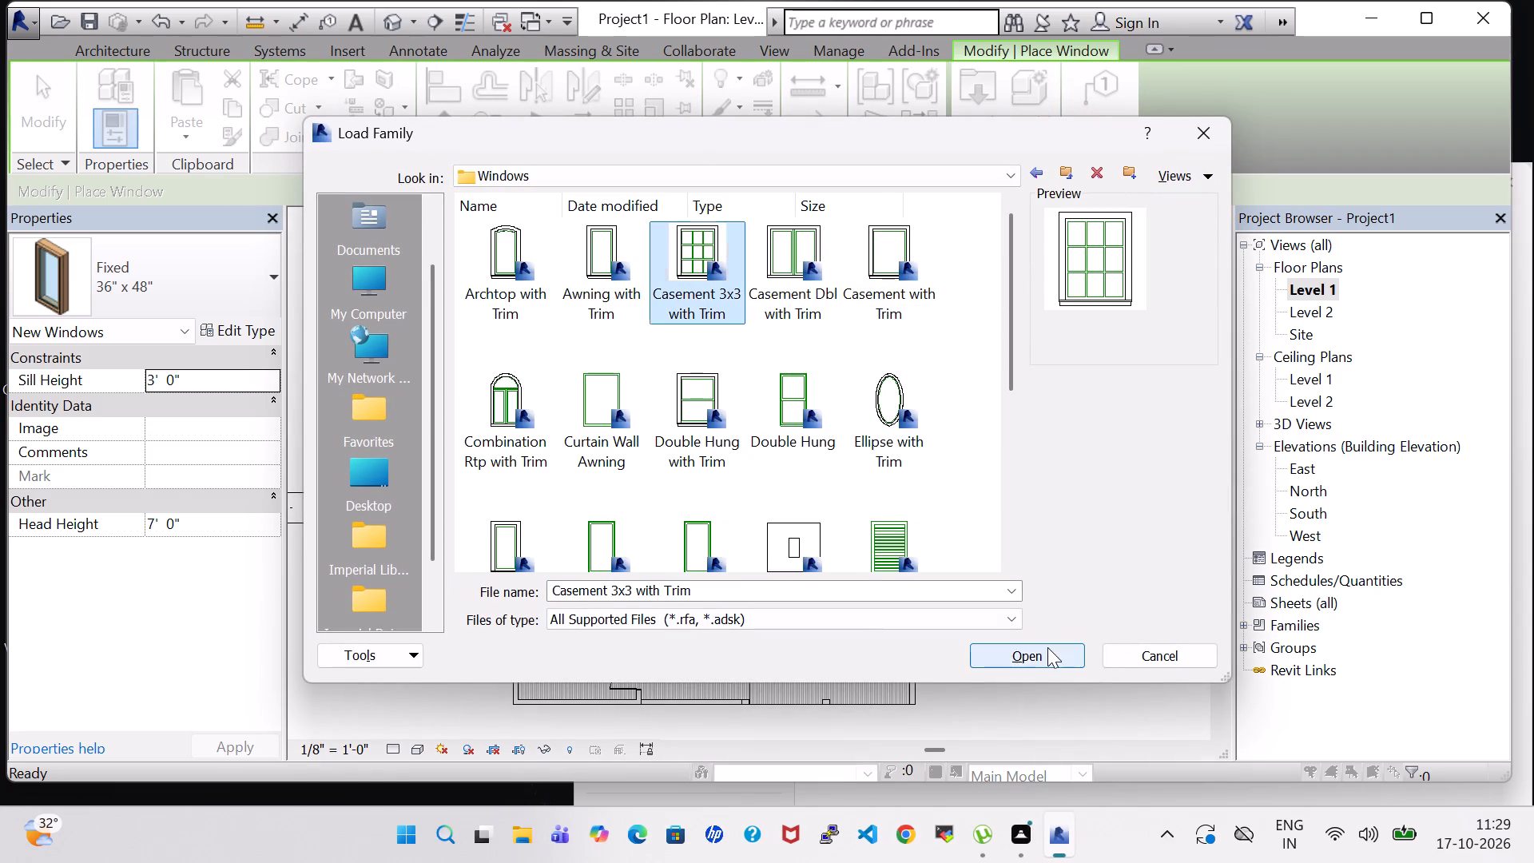
click(1047, 647)
scroll(679, 648, up, 5)
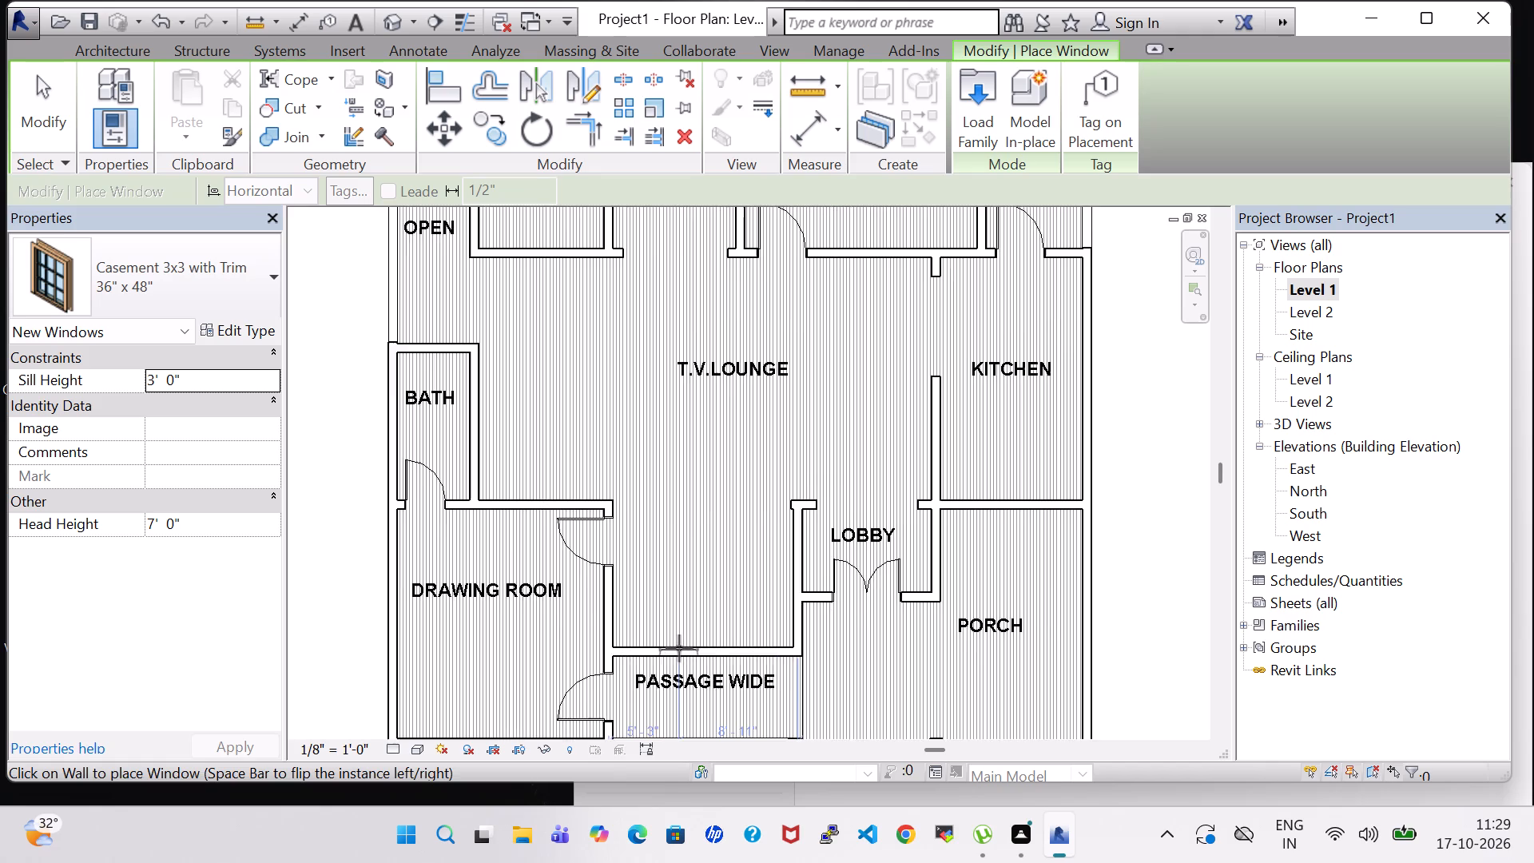
Place a 36" x 48" casement window in the drawing room's front exterior wall, centred 8'-1" from each end.
middle_drag(679, 648, 995, 338)
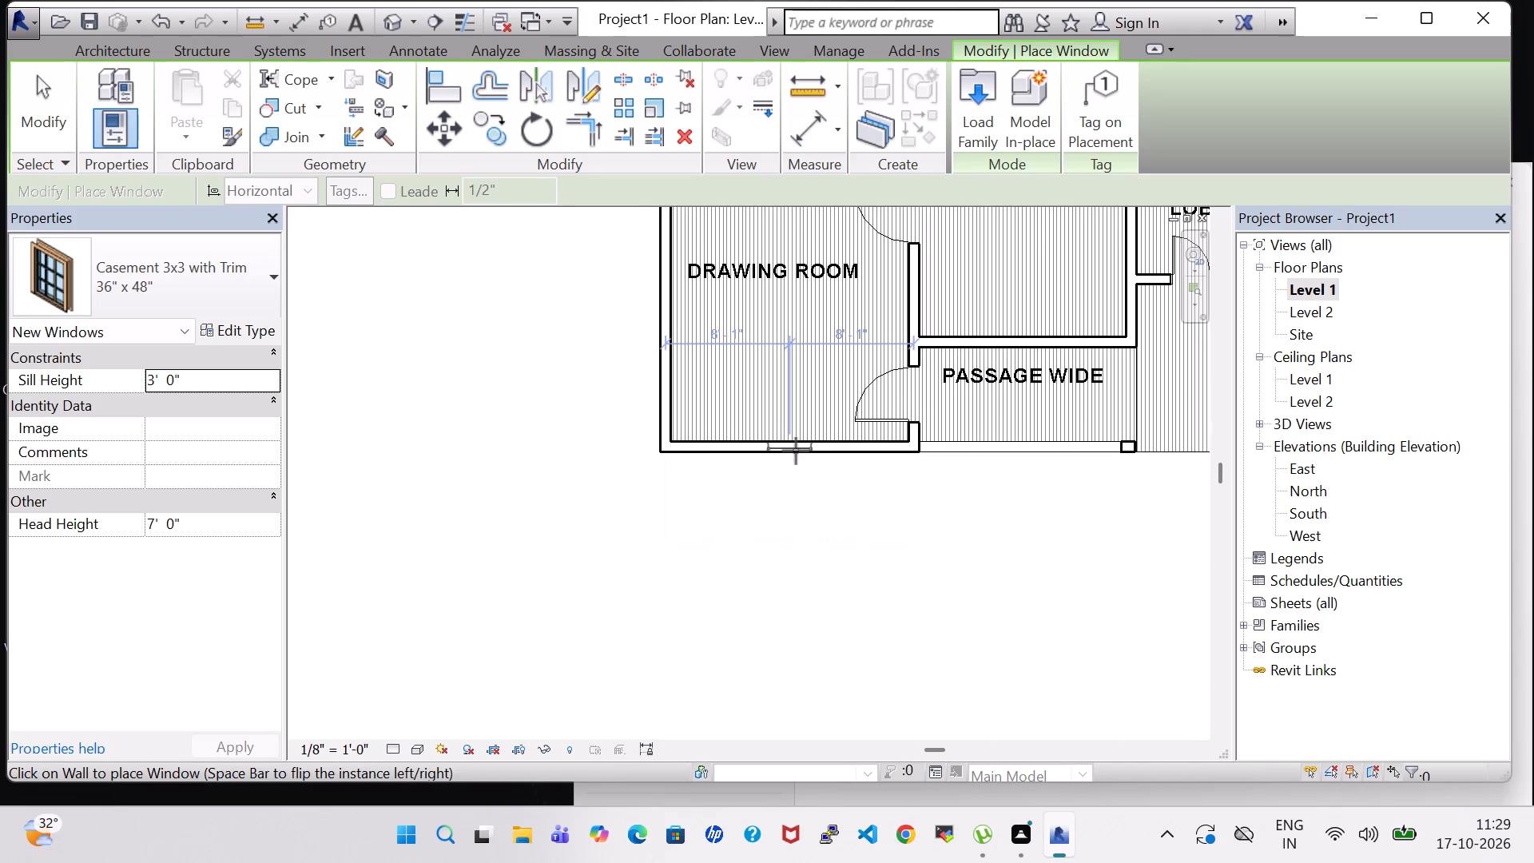
click(796, 451)
Place 36" x 48" casement windows in the bedroom beside the lobby: its wall to the OPEN area, rear wall and exterior side wall.
scroll(769, 478, down, 3)
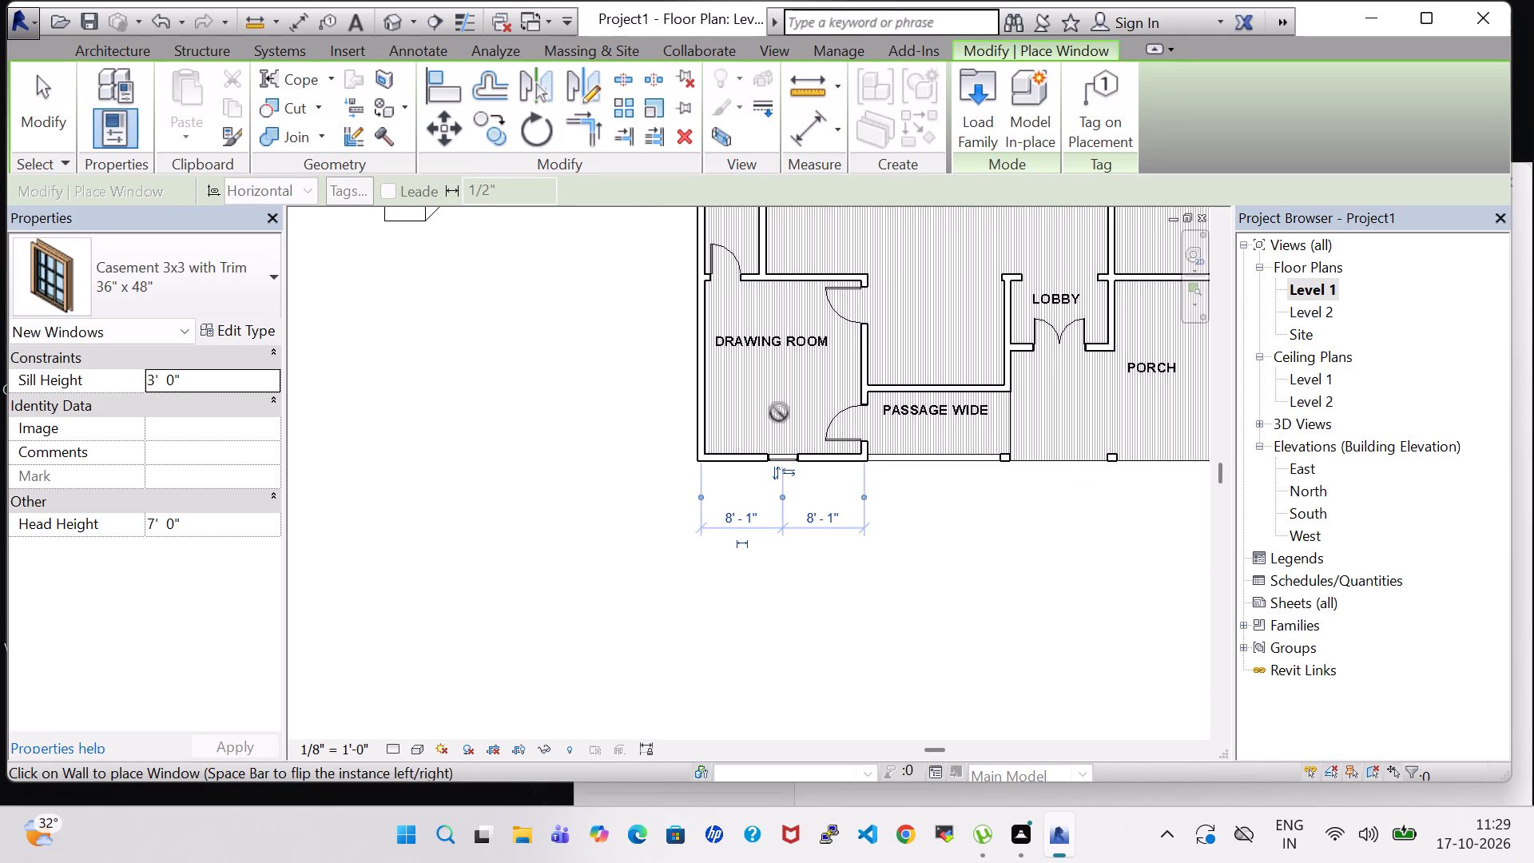
middle_drag(790, 395, 786, 515)
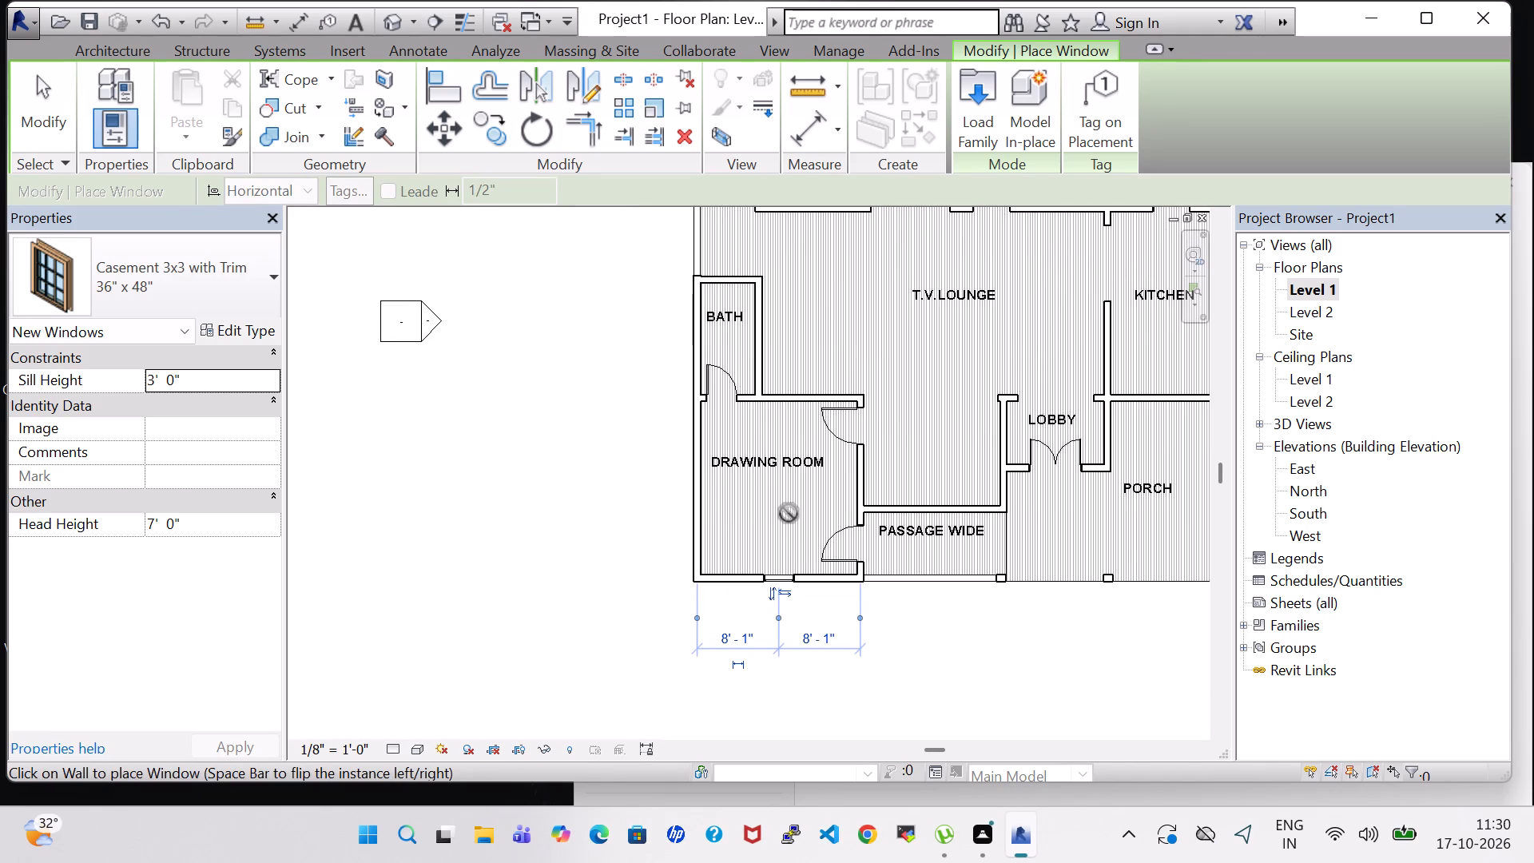
middle_drag(789, 513, 777, 600)
scroll(777, 600, down, 1)
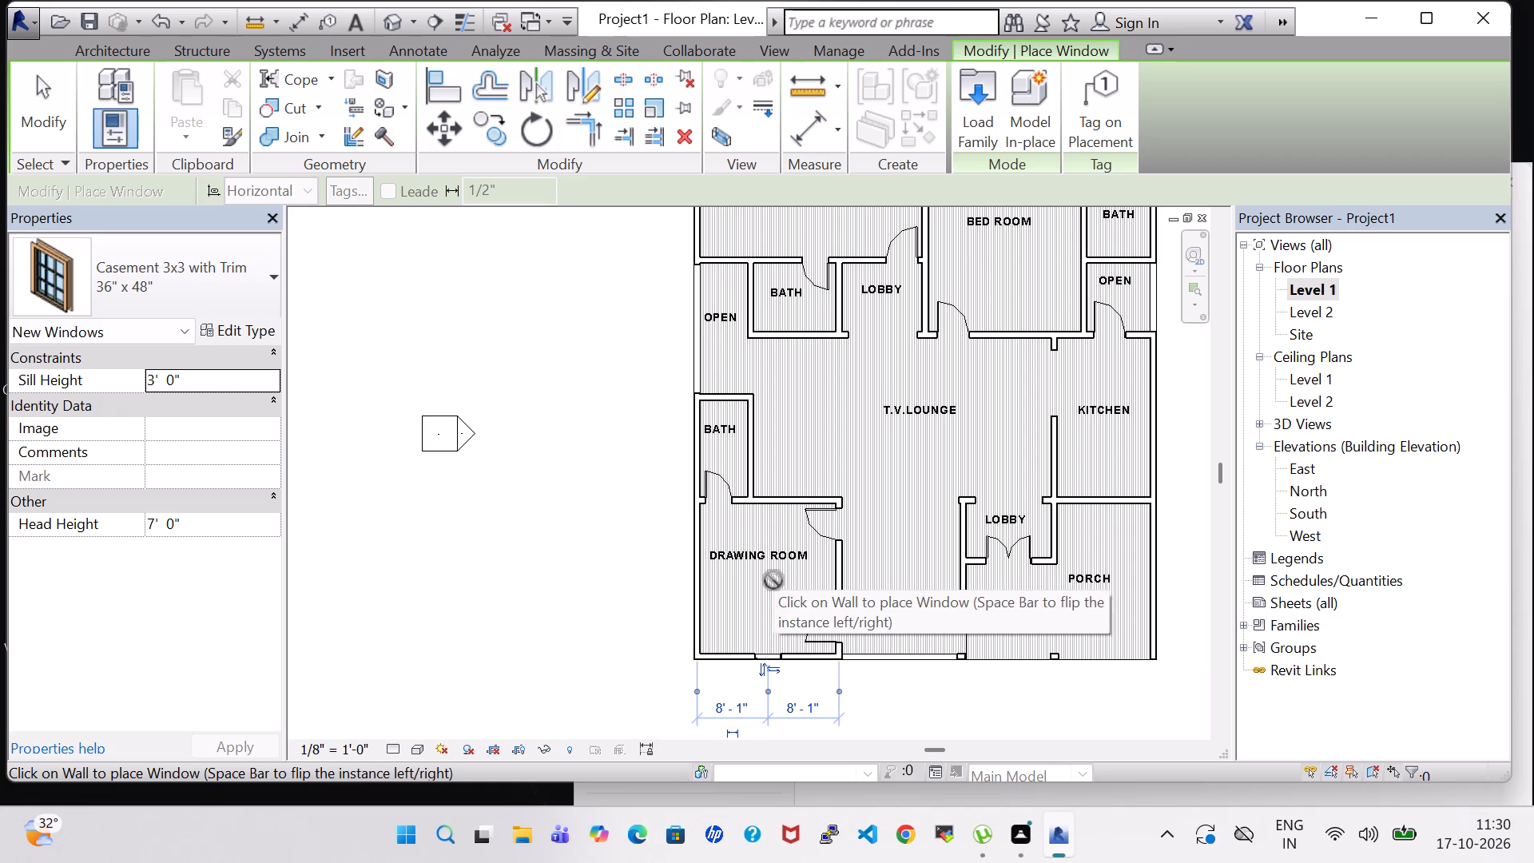
middle_drag(774, 453, 810, 572)
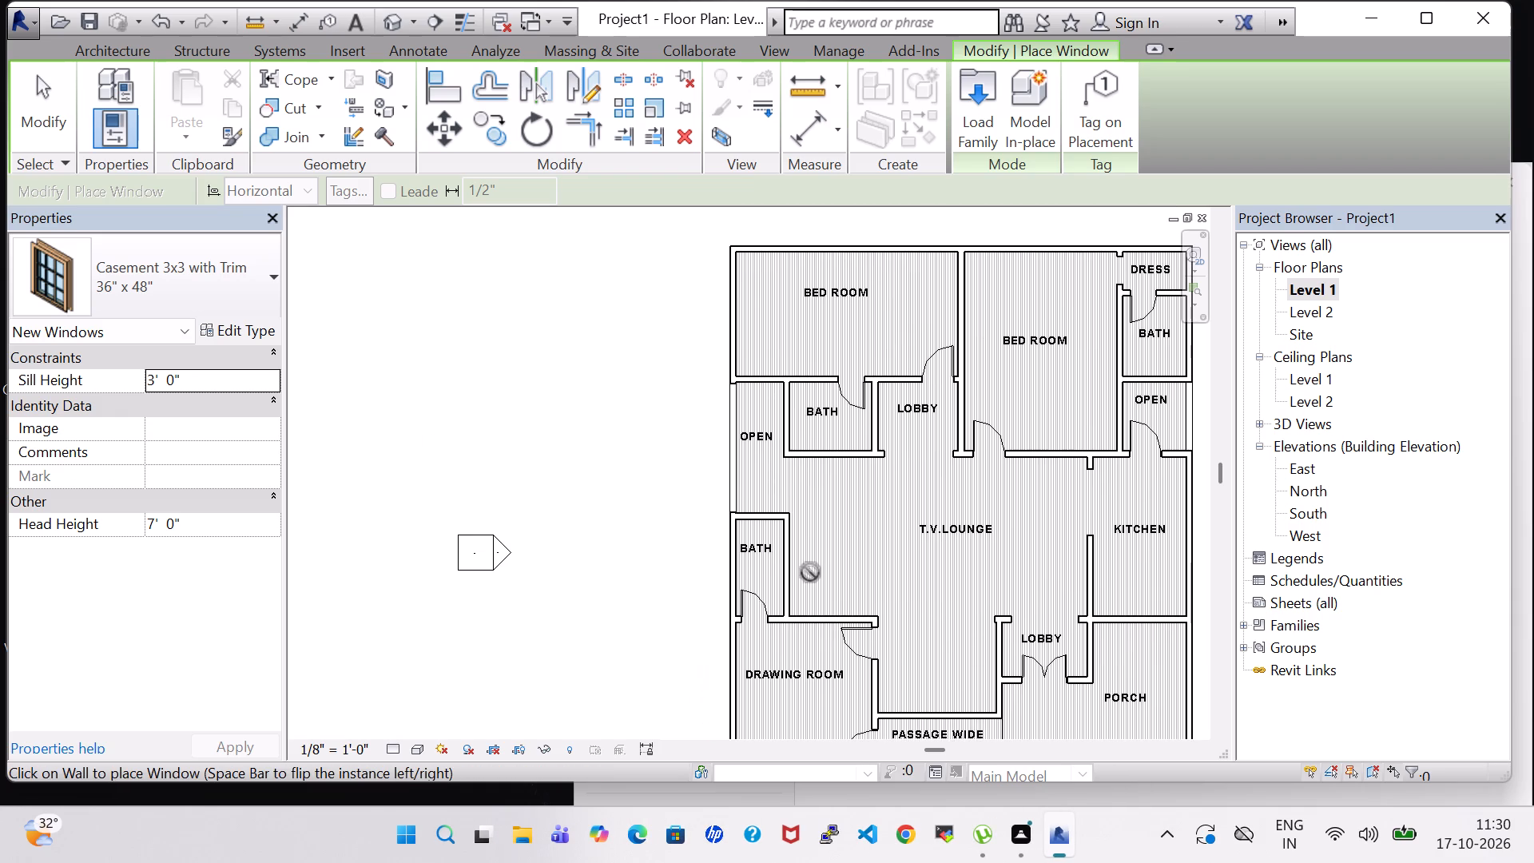
scroll(808, 558, up, 4)
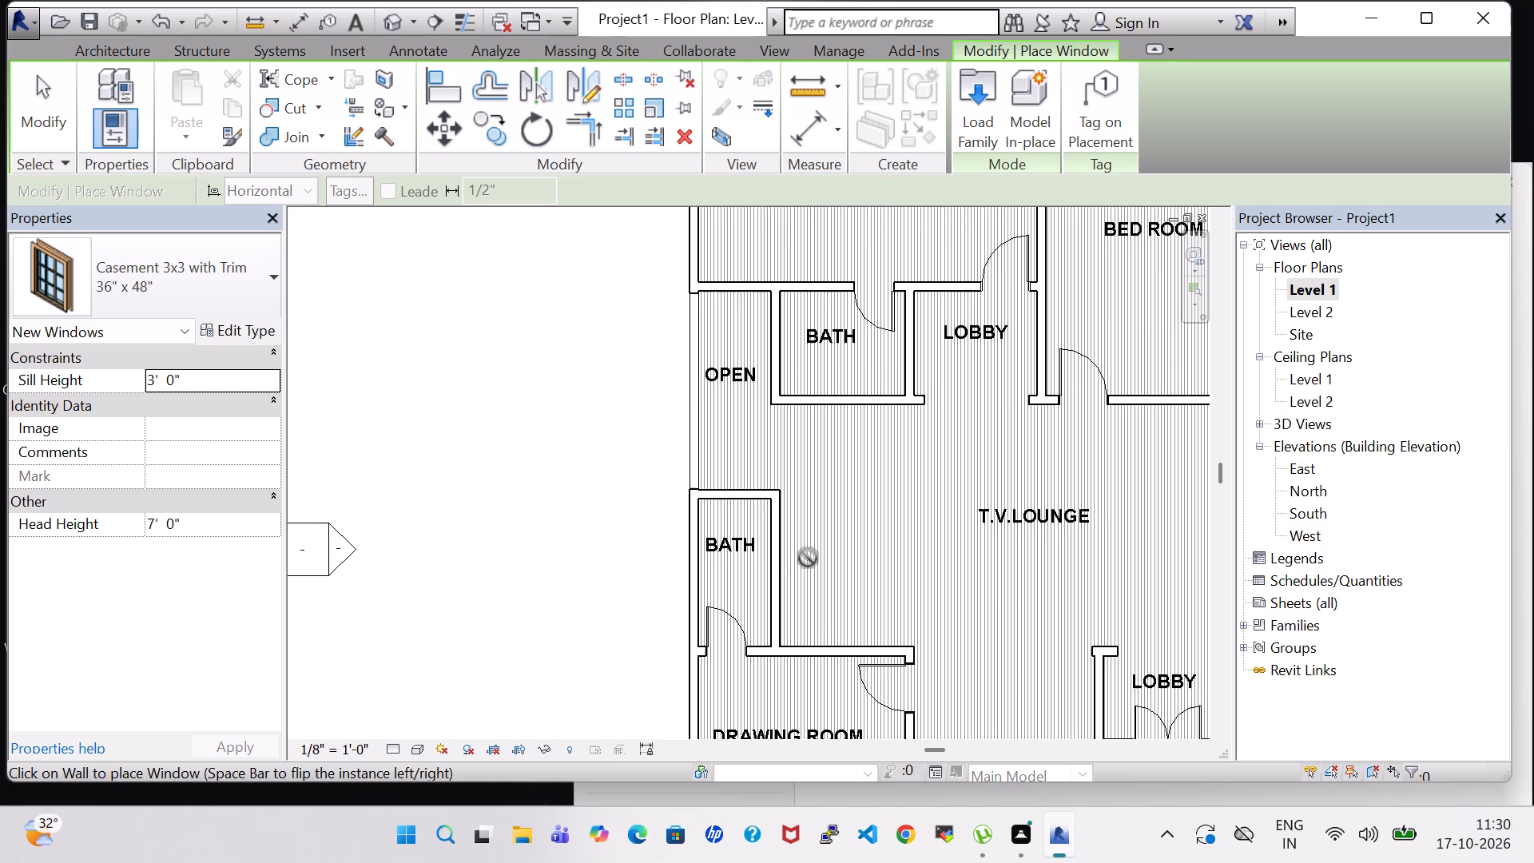
middle_drag(887, 447, 856, 515)
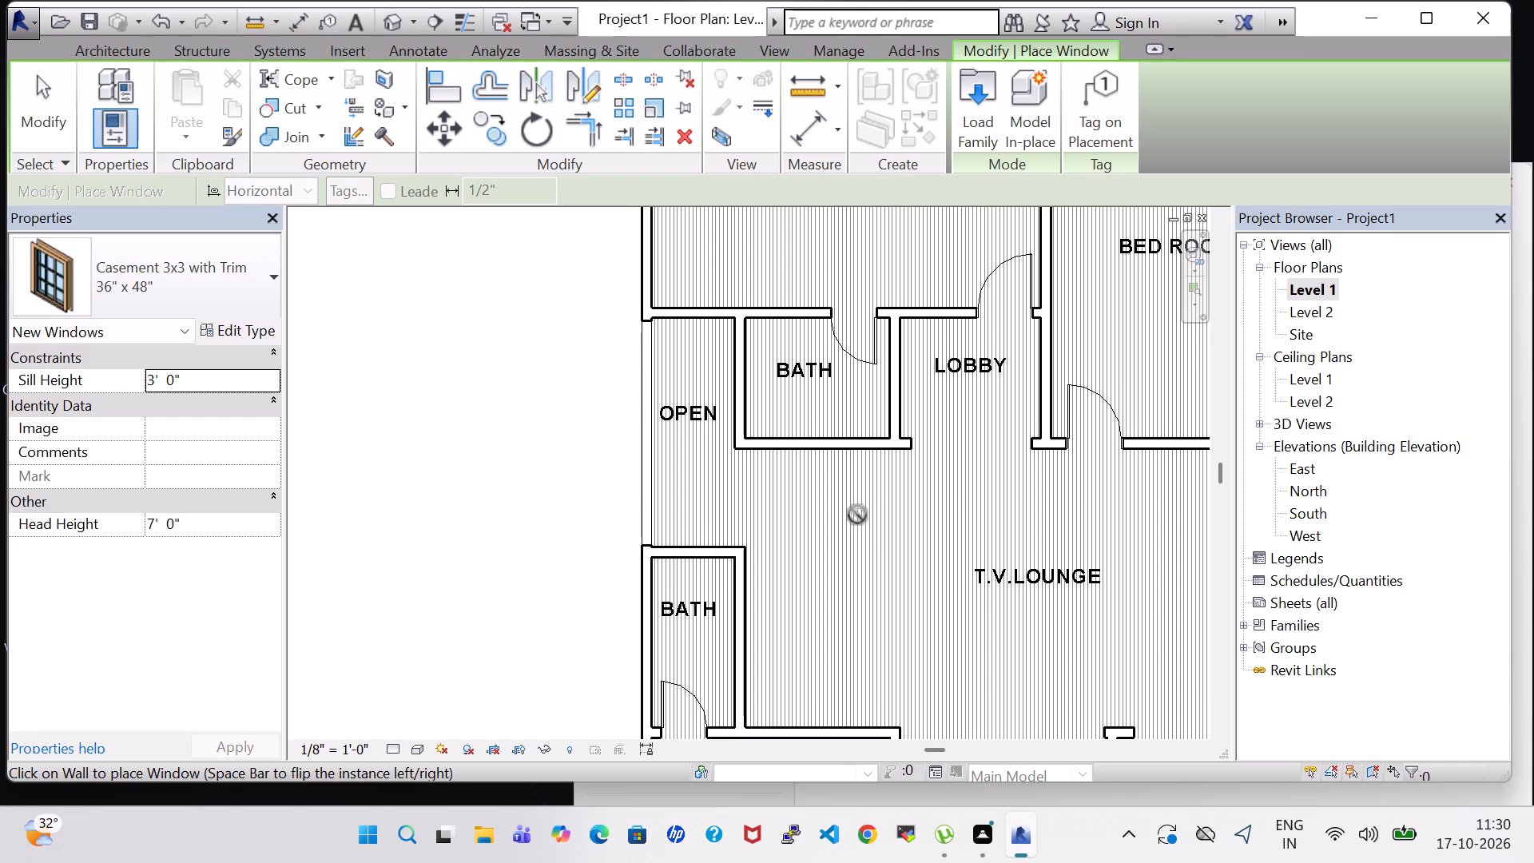
middle_drag(857, 515, 887, 646)
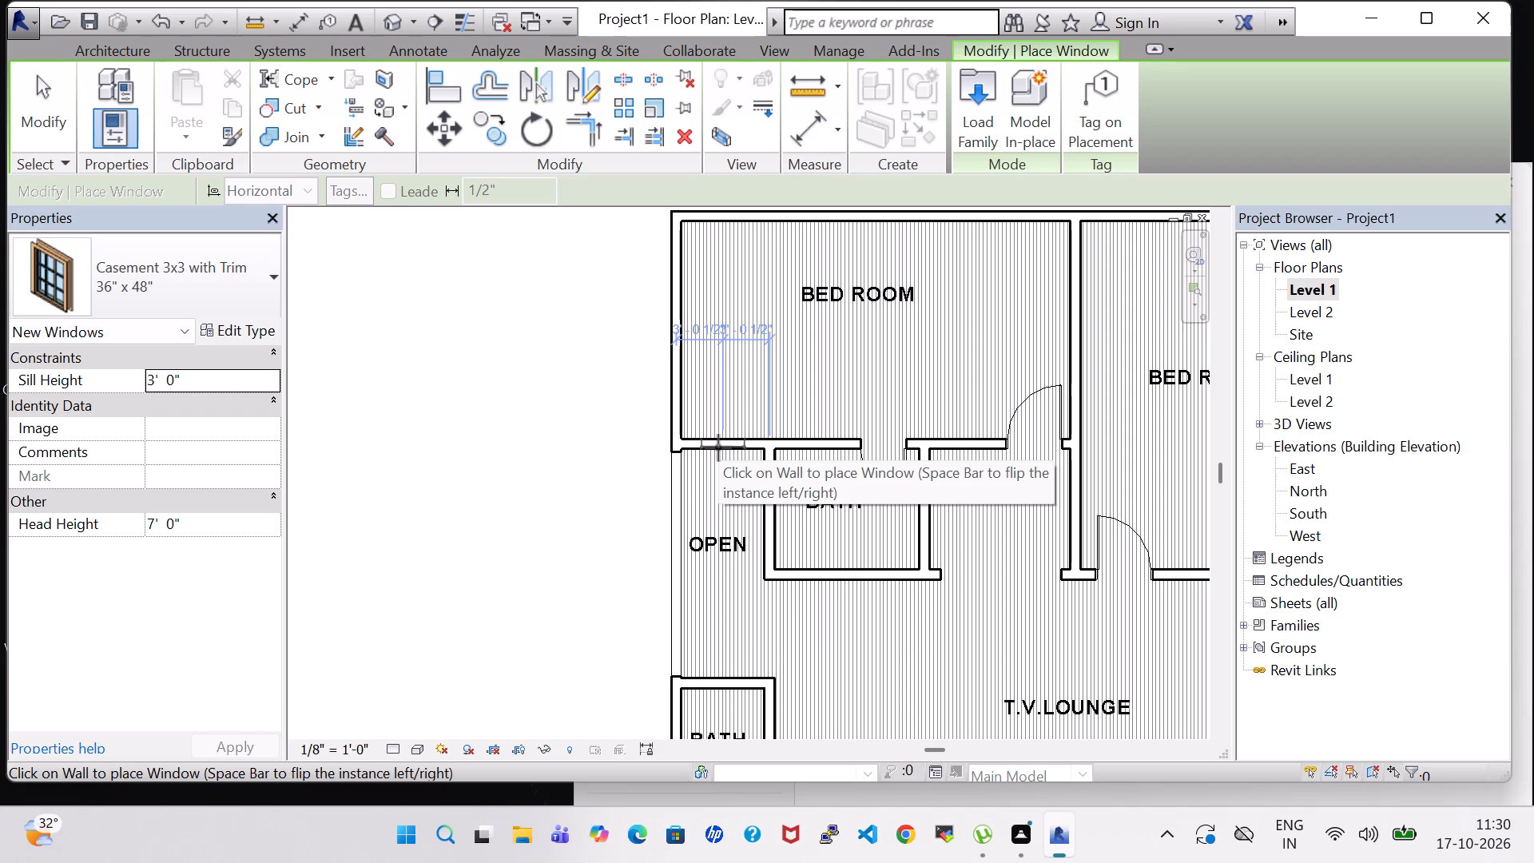
click(718, 447)
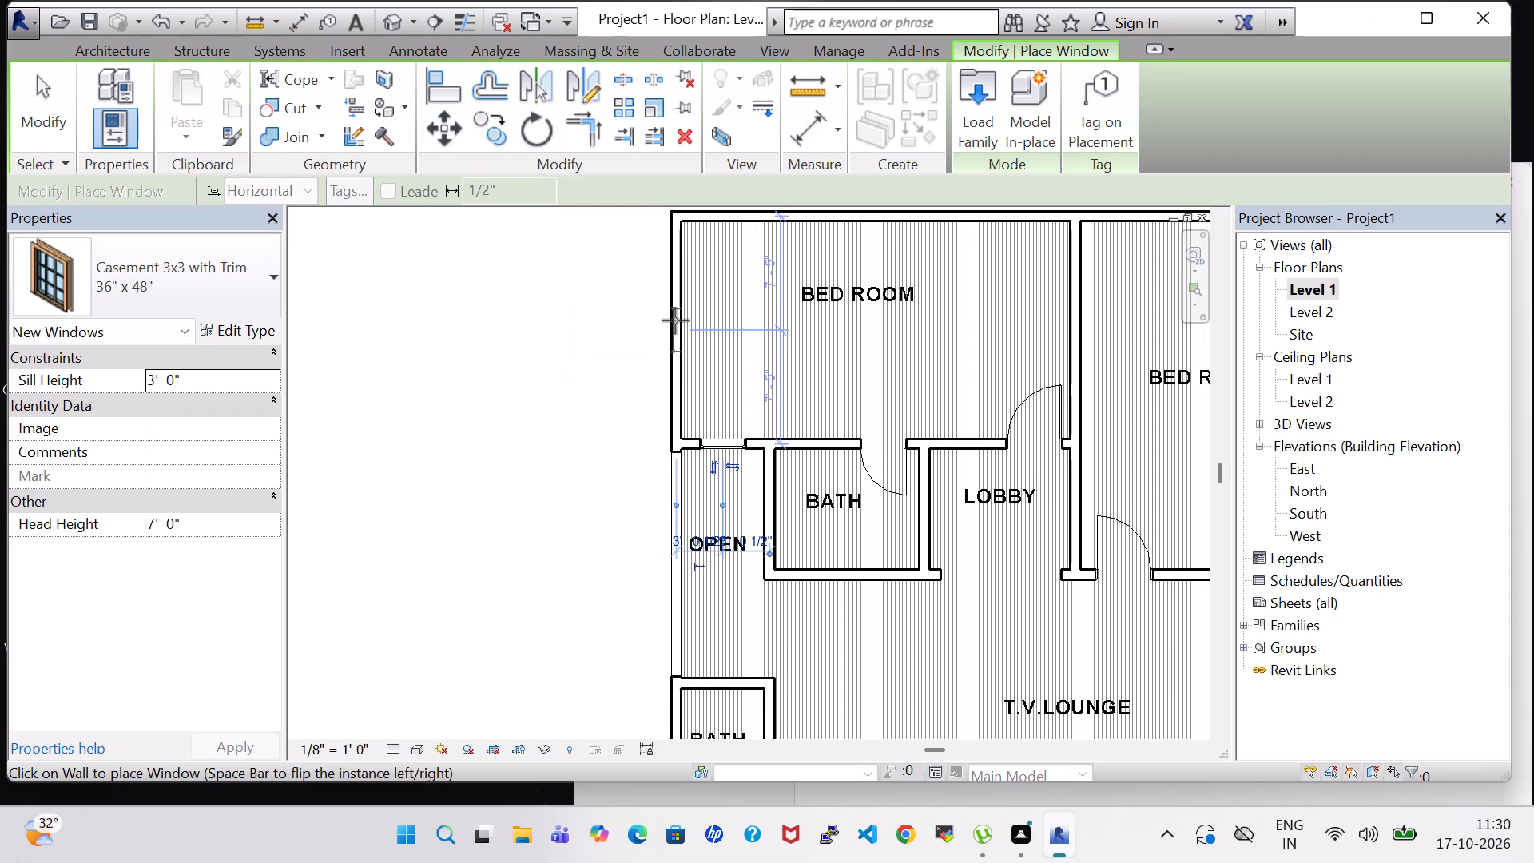
middle_drag(828, 314, 682, 470)
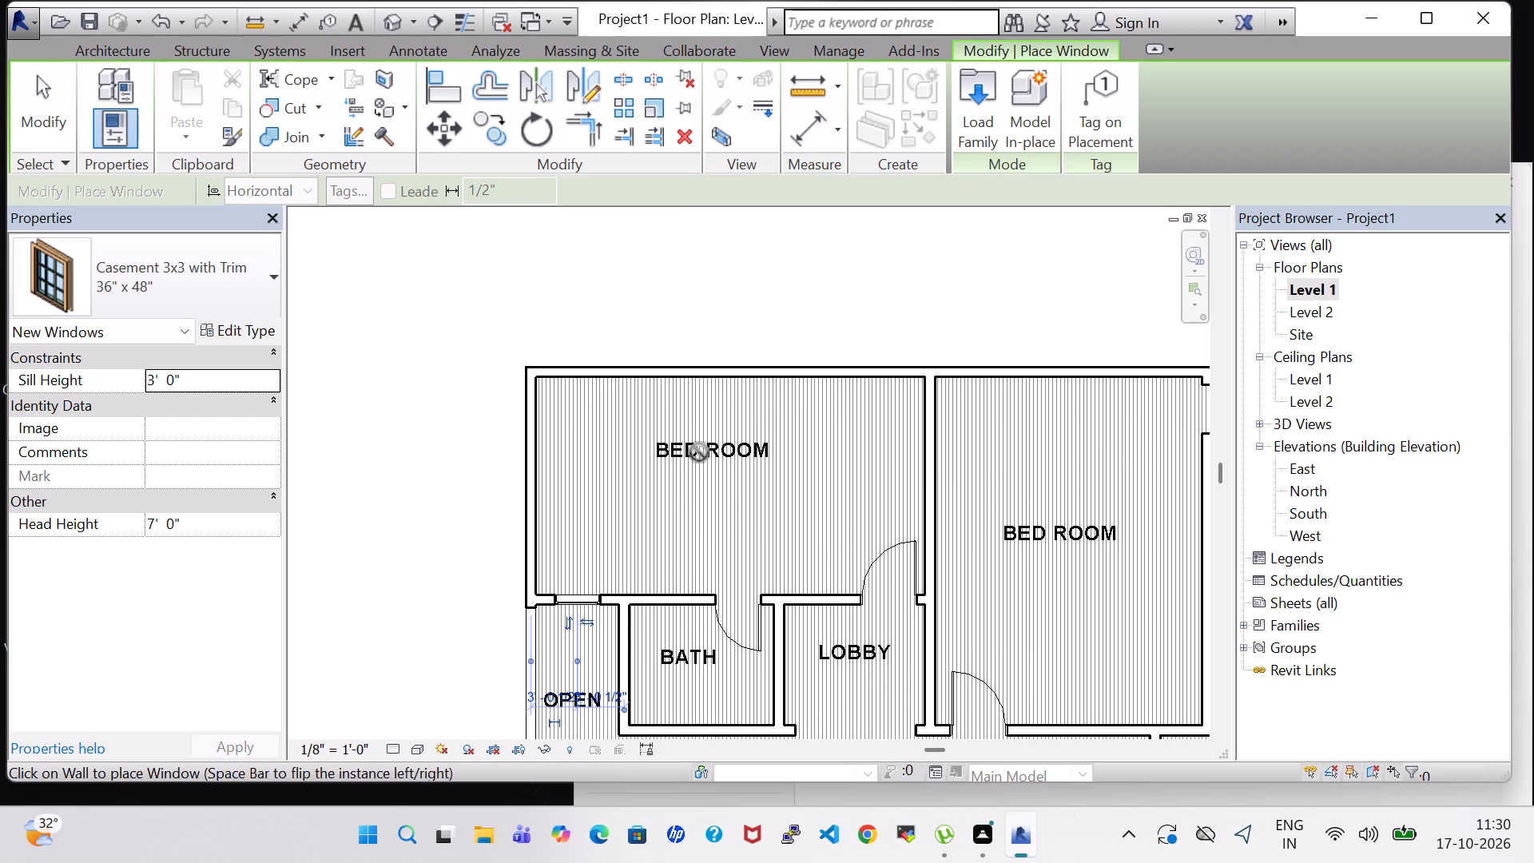
click(717, 364)
drag(794, 473, 805, 490)
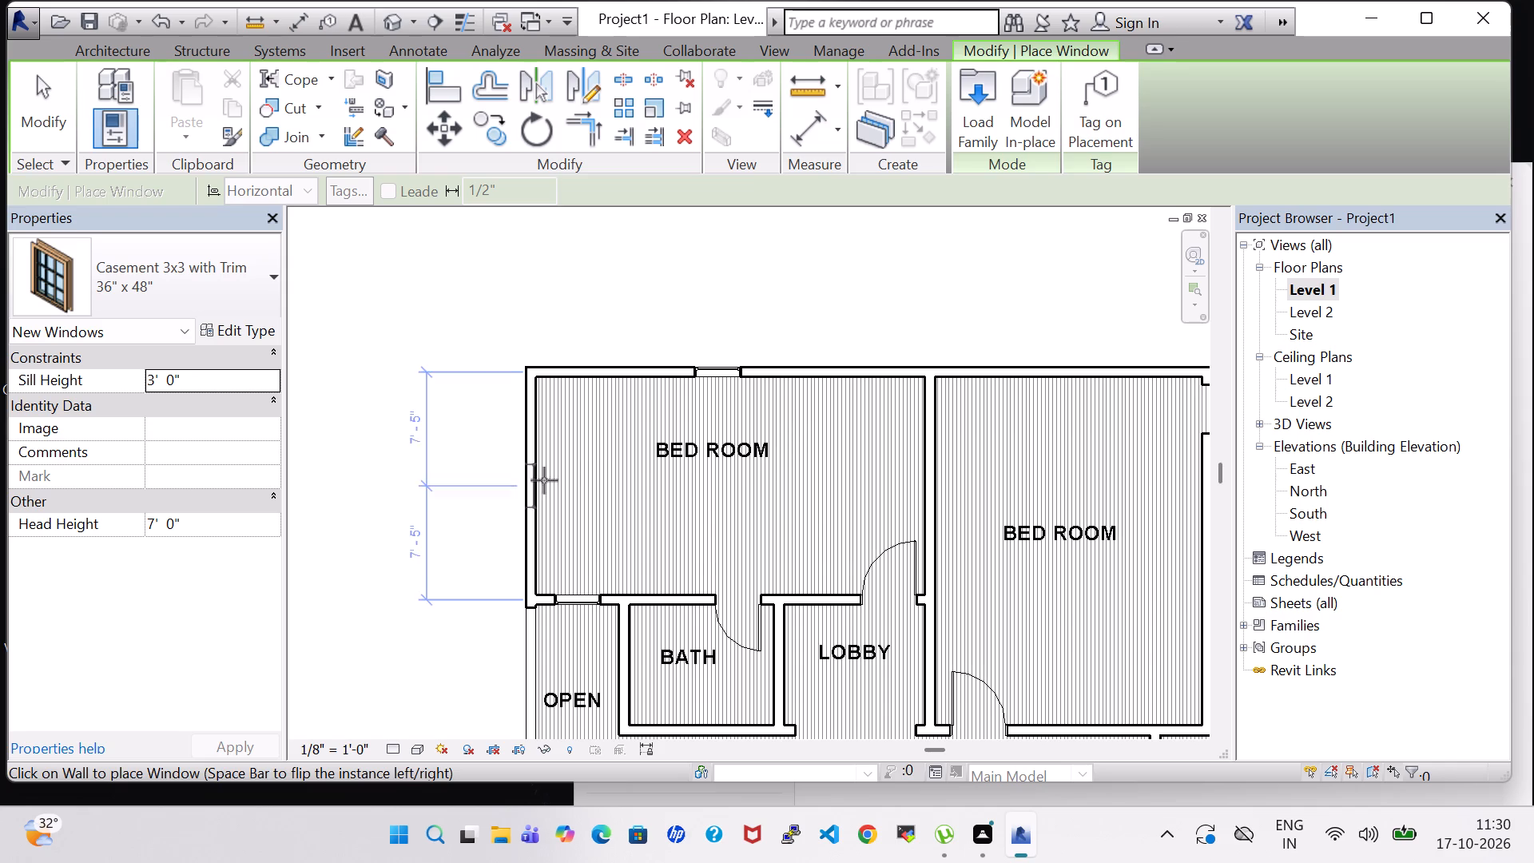
click(524, 507)
Place a 36" x 48" casement window in the other bedroom's rear wall, 7'-9" from the partition between the bedrooms.
middle_drag(722, 503, 531, 521)
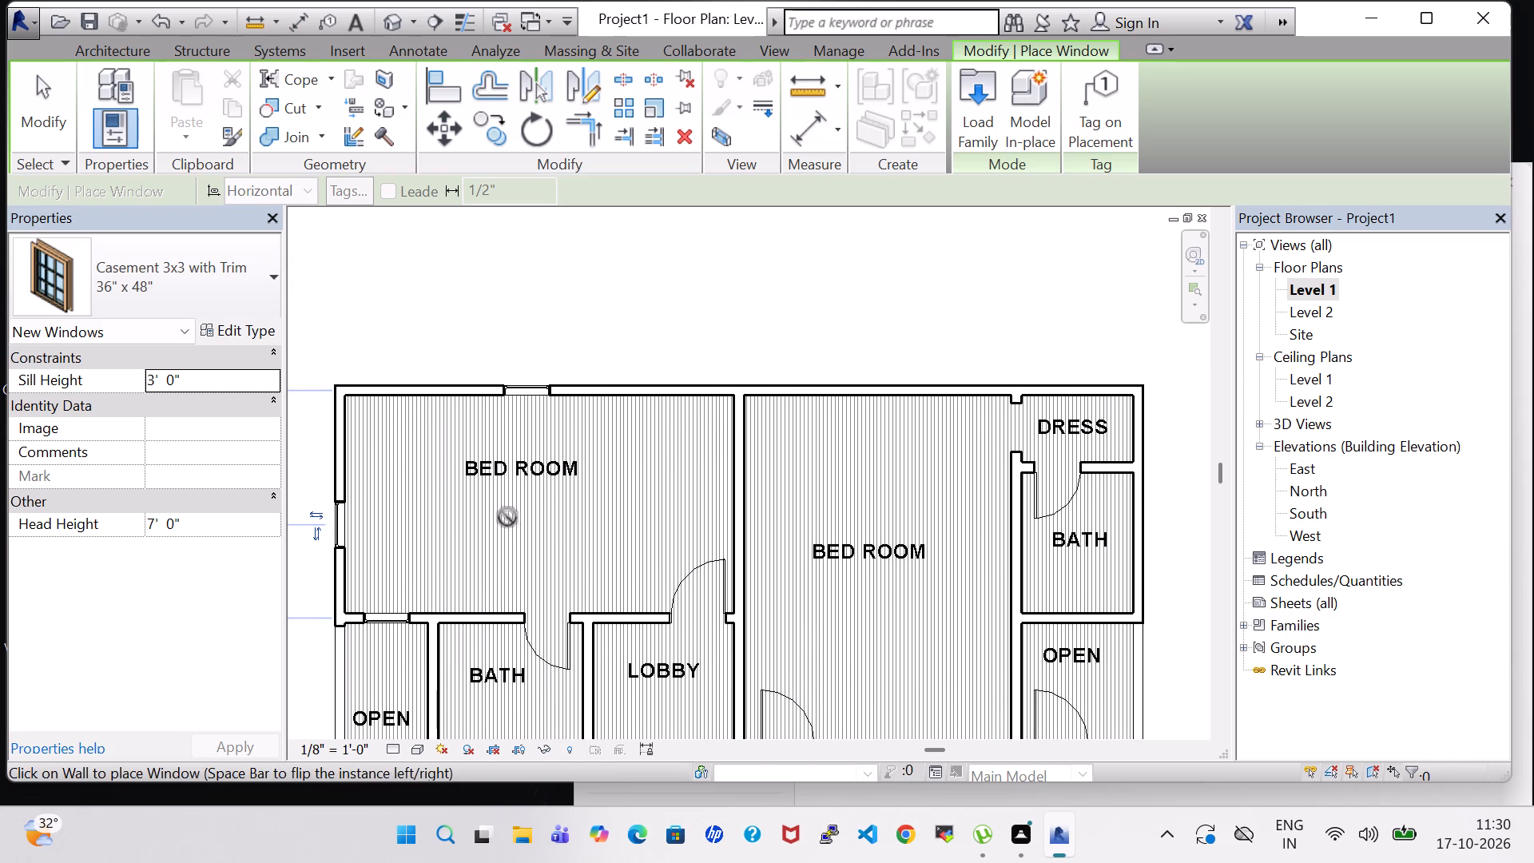
click(858, 384)
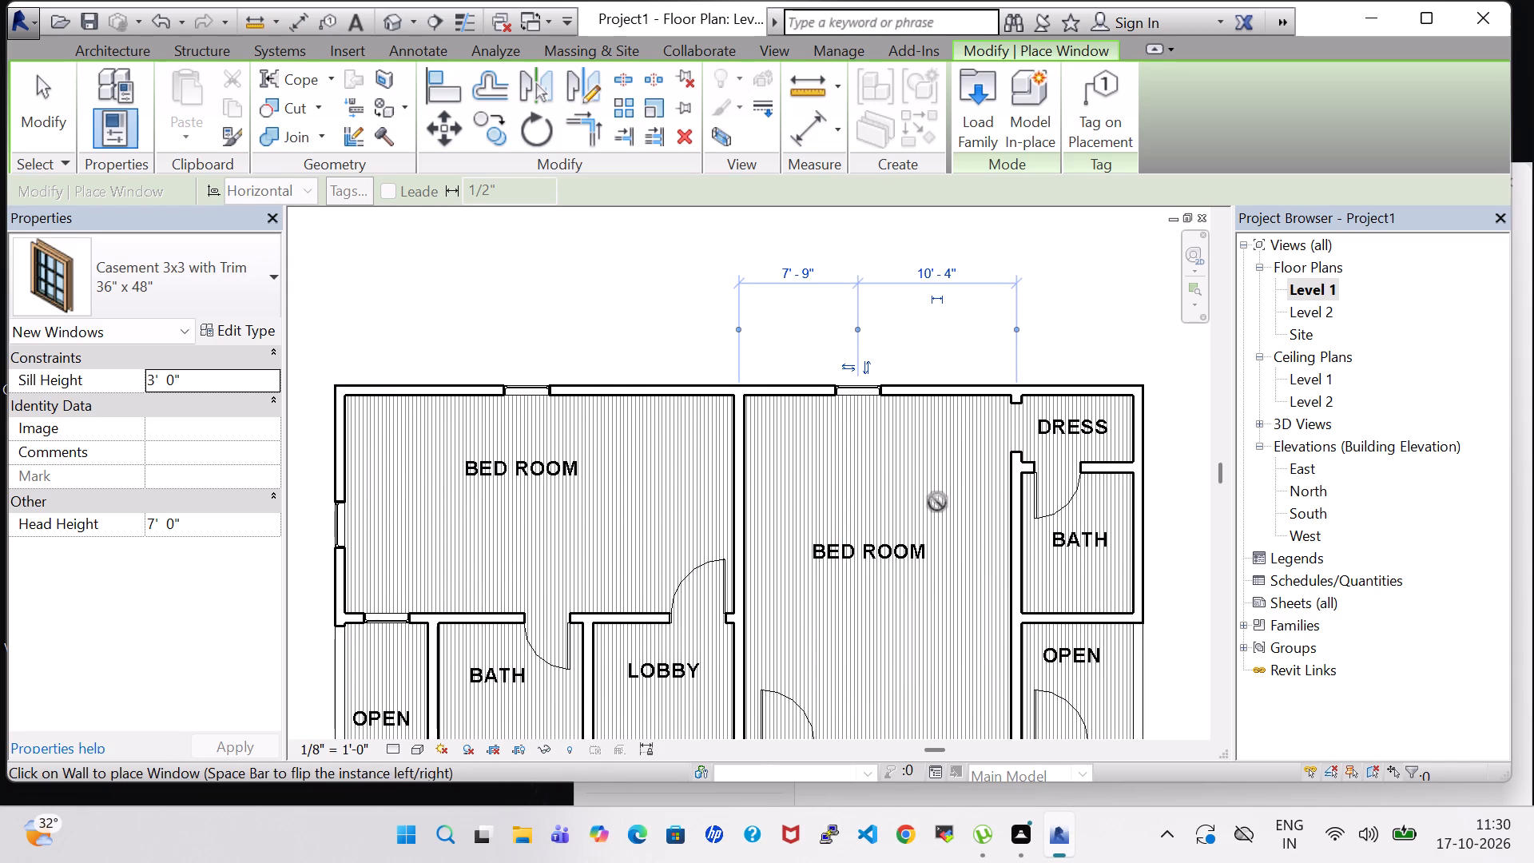
Place a 36" x 48" casement window in the porch's exterior side wall, centred 9'-1" from each end.
middle_drag(937, 502, 875, 384)
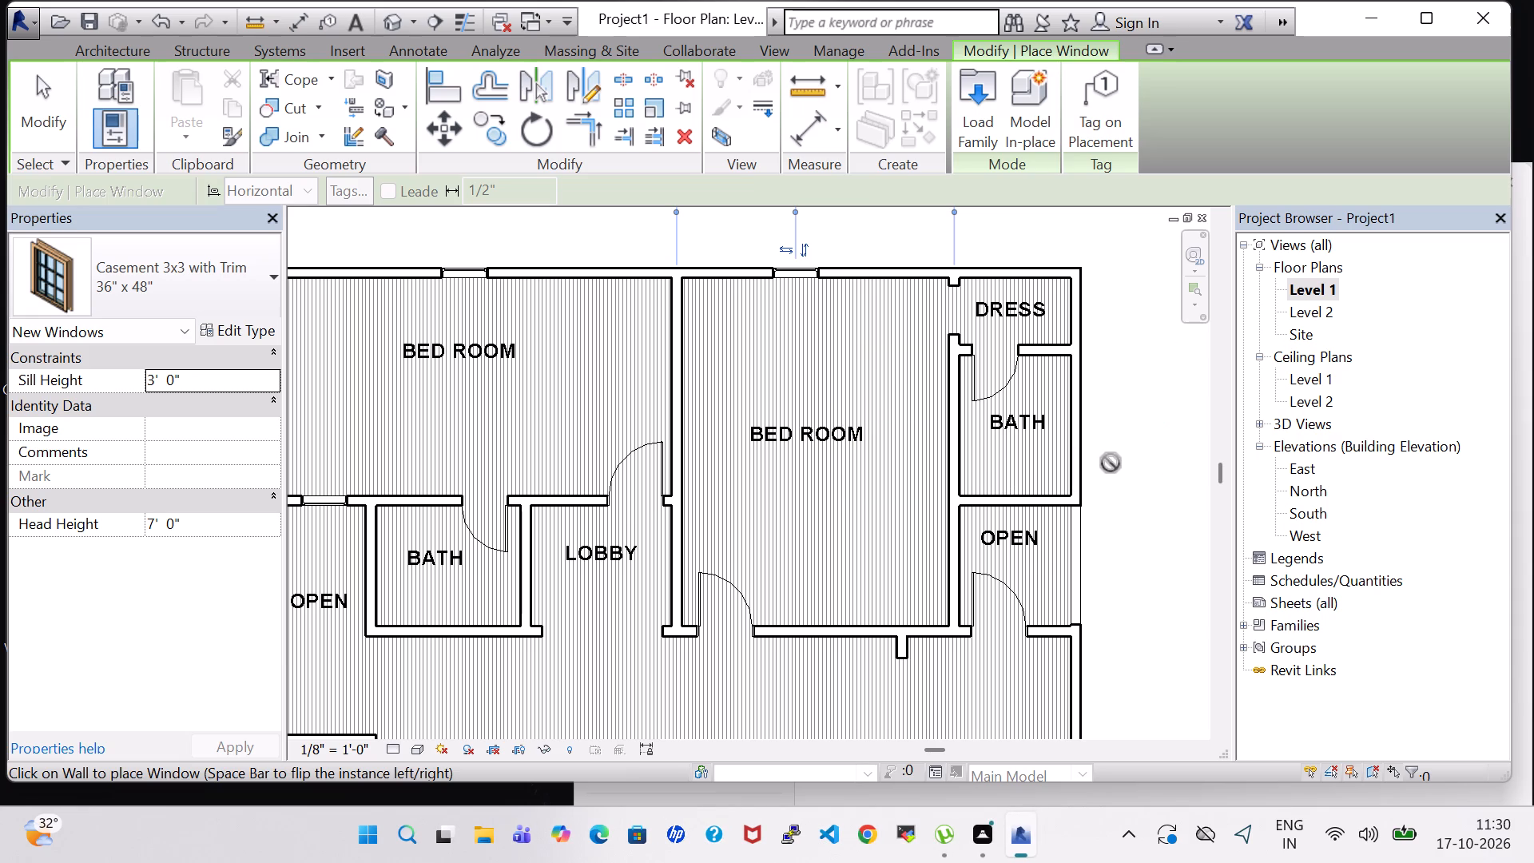
middle_drag(1111, 463, 1139, 404)
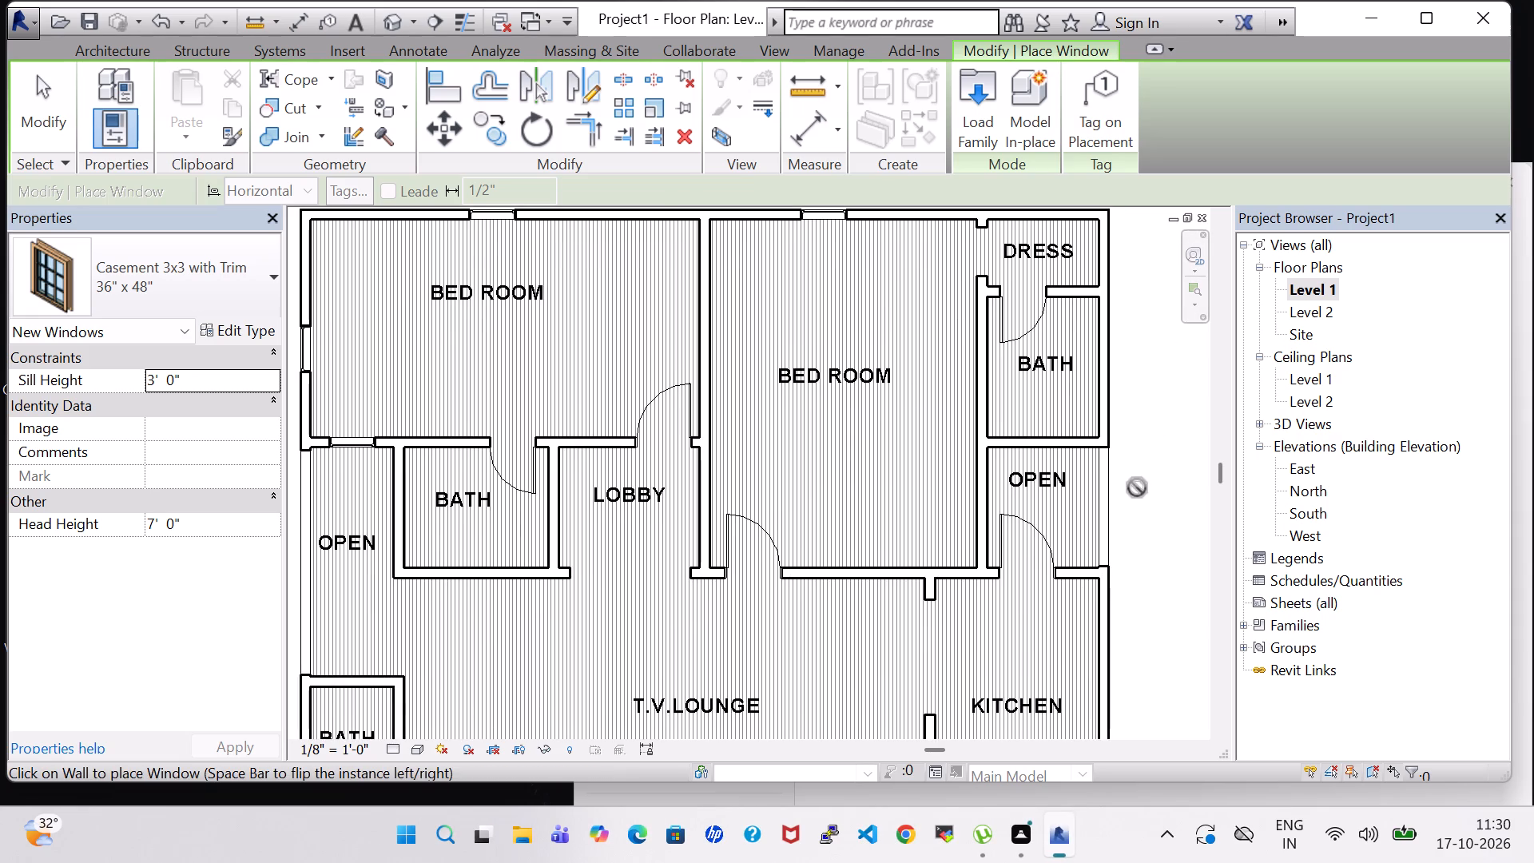
middle_drag(1137, 487, 1108, 467)
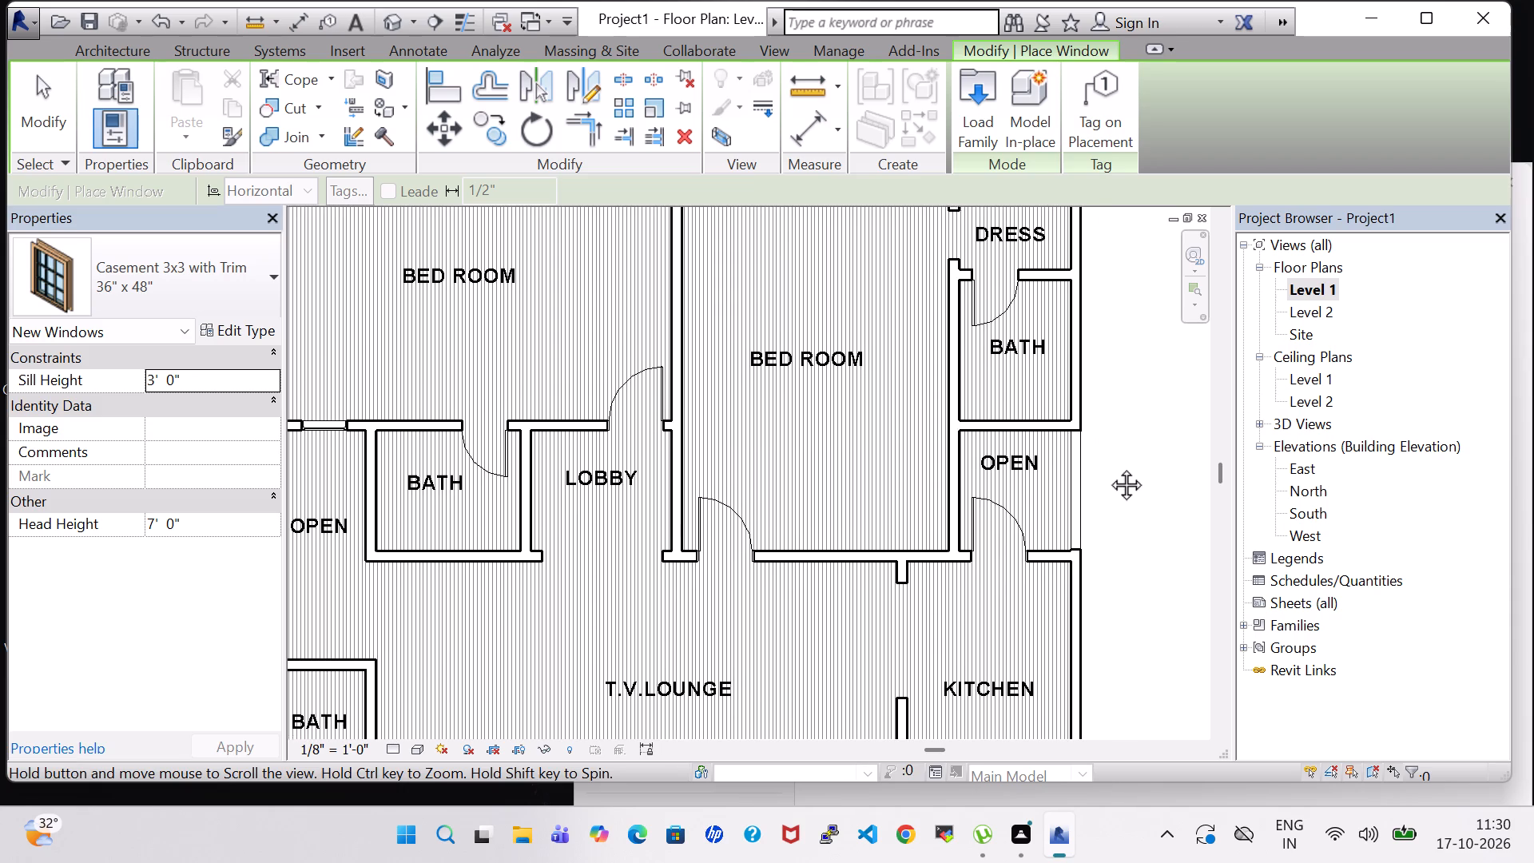
middle_drag(1108, 467, 1107, 467)
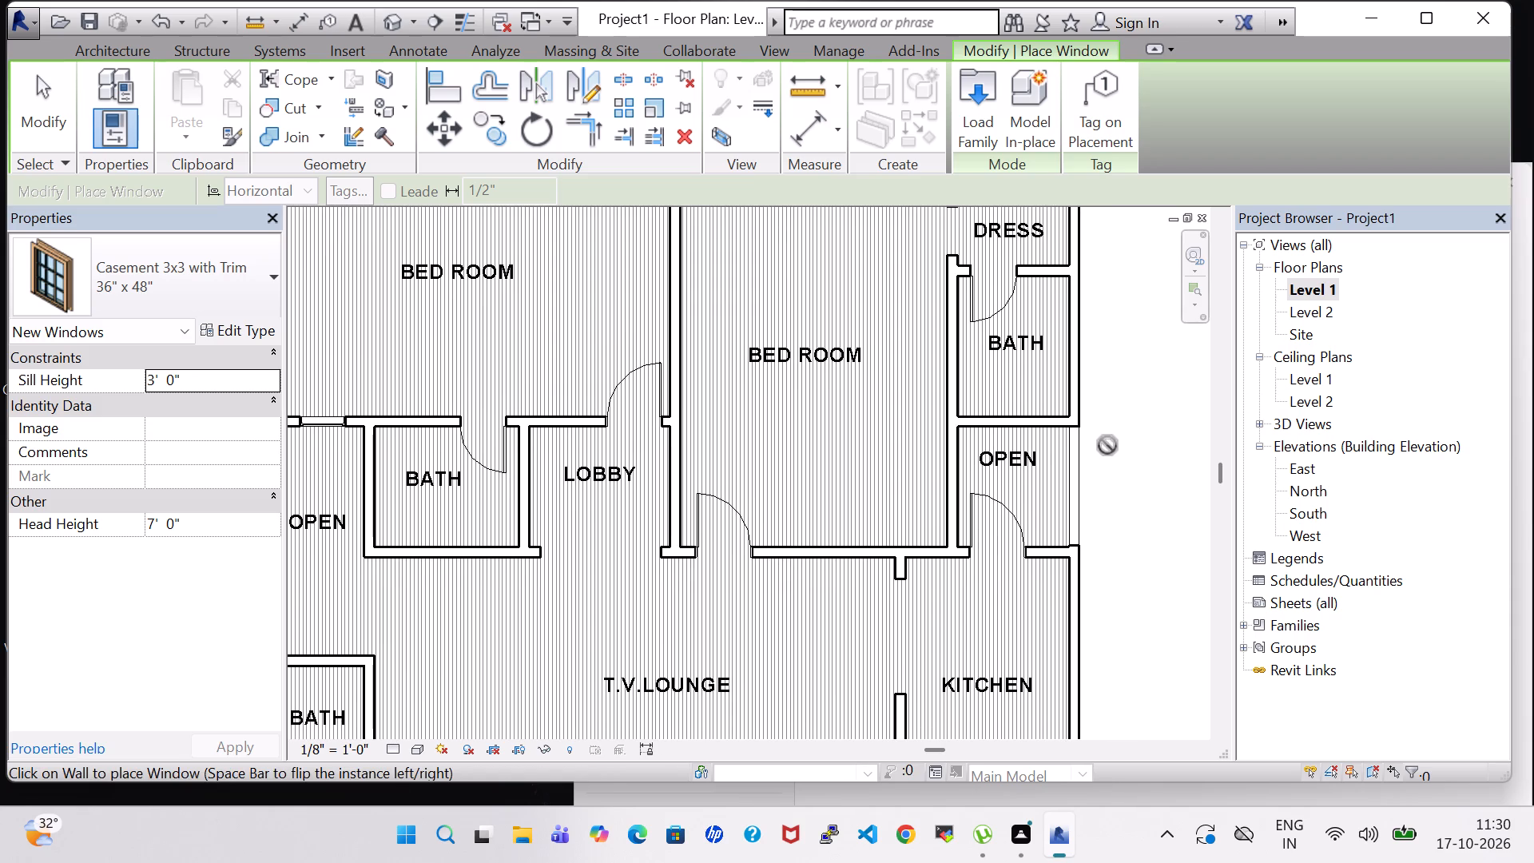
scroll(1107, 445, down, 2)
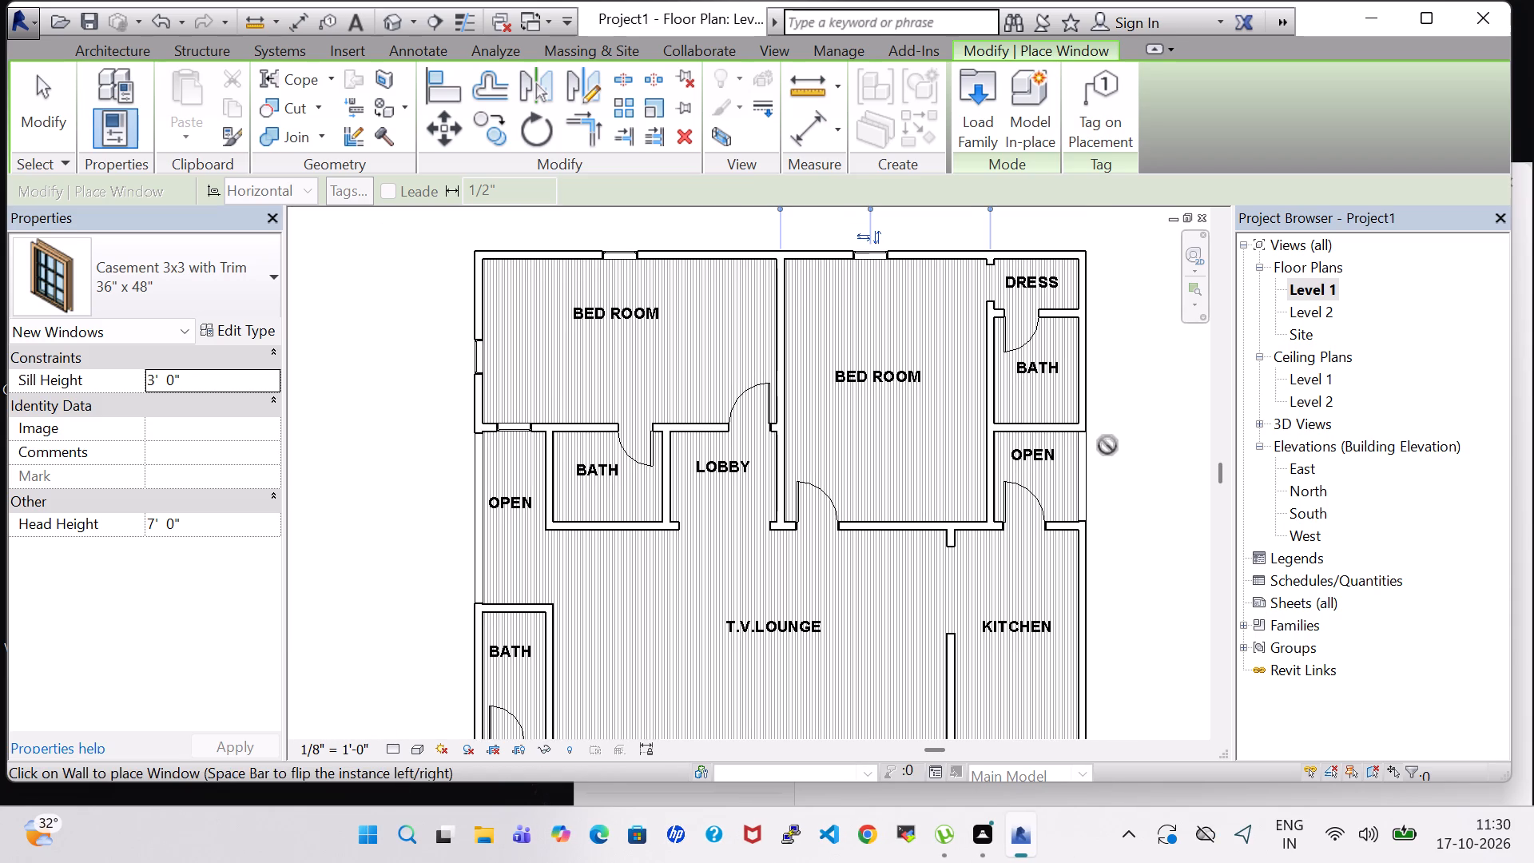
middle_drag(1167, 475, 1135, 392)
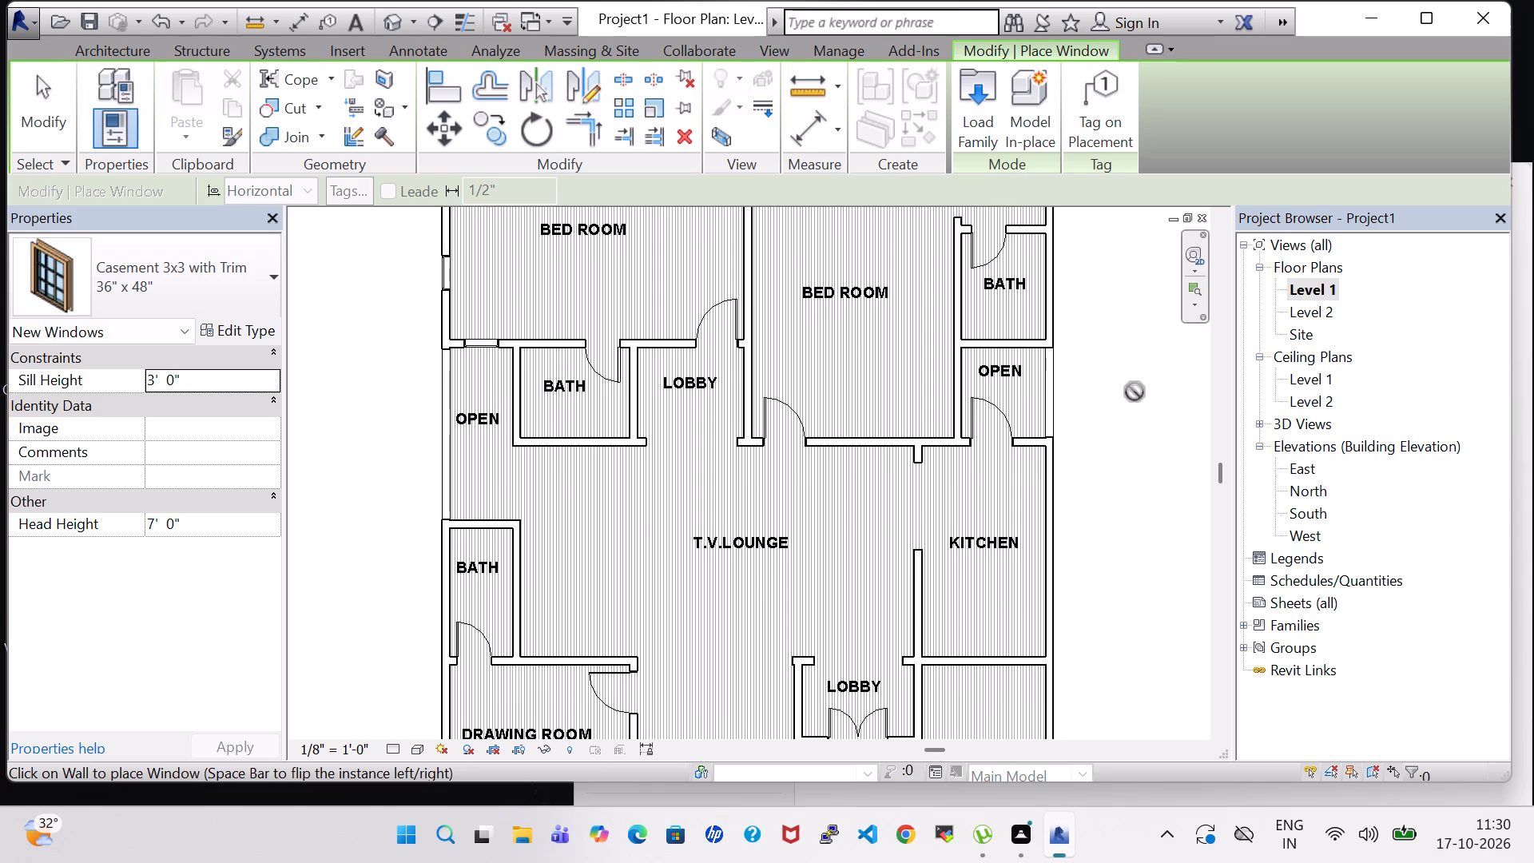
middle_drag(1131, 450, 1075, 334)
drag(1076, 358, 1075, 333)
scroll(1075, 333, down, 1)
middle_drag(1073, 450, 1060, 405)
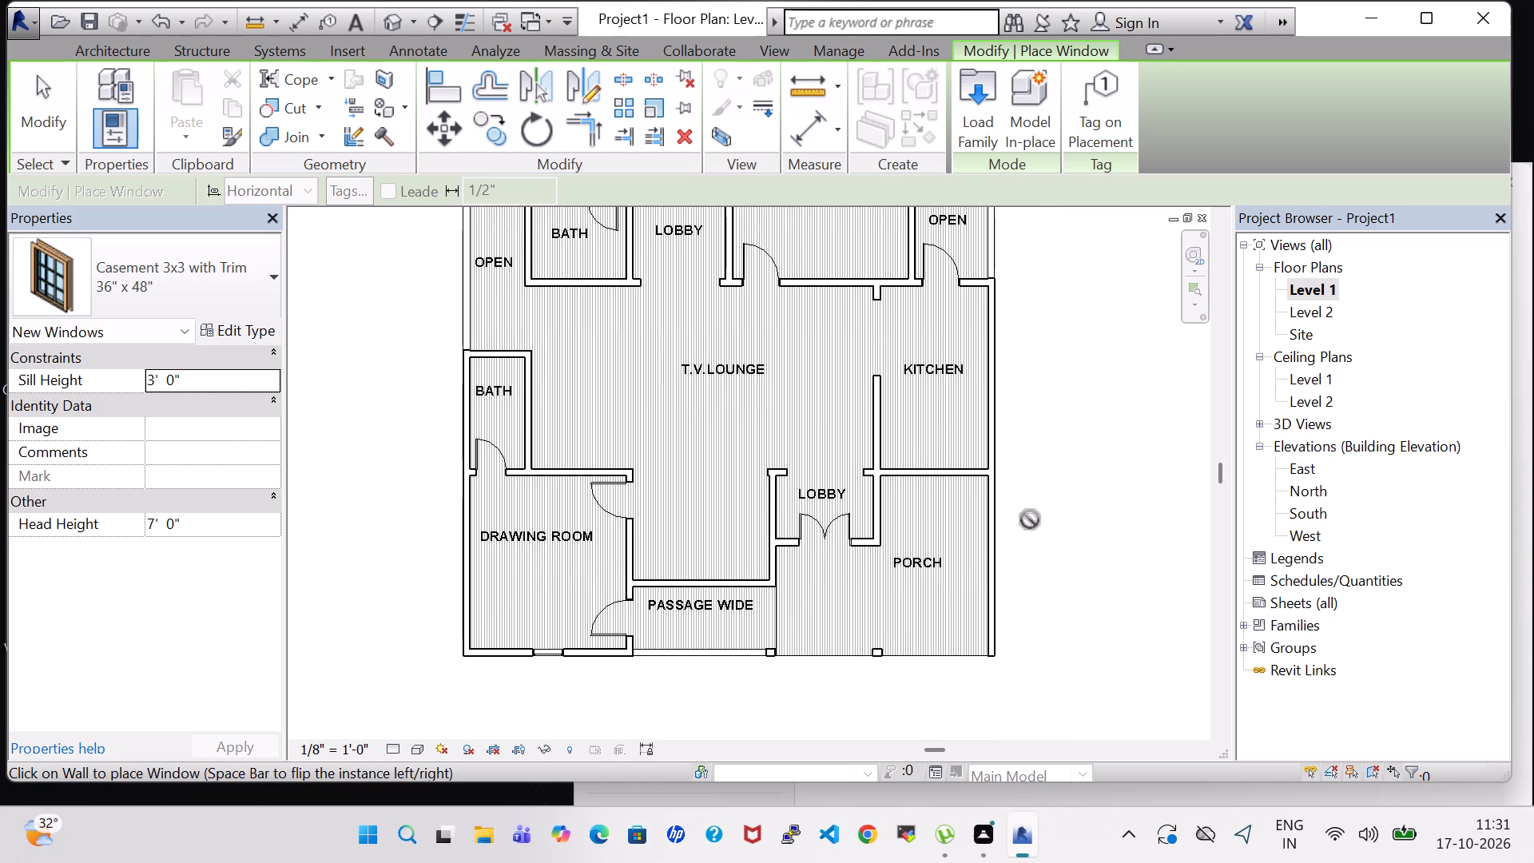
click(1001, 574)
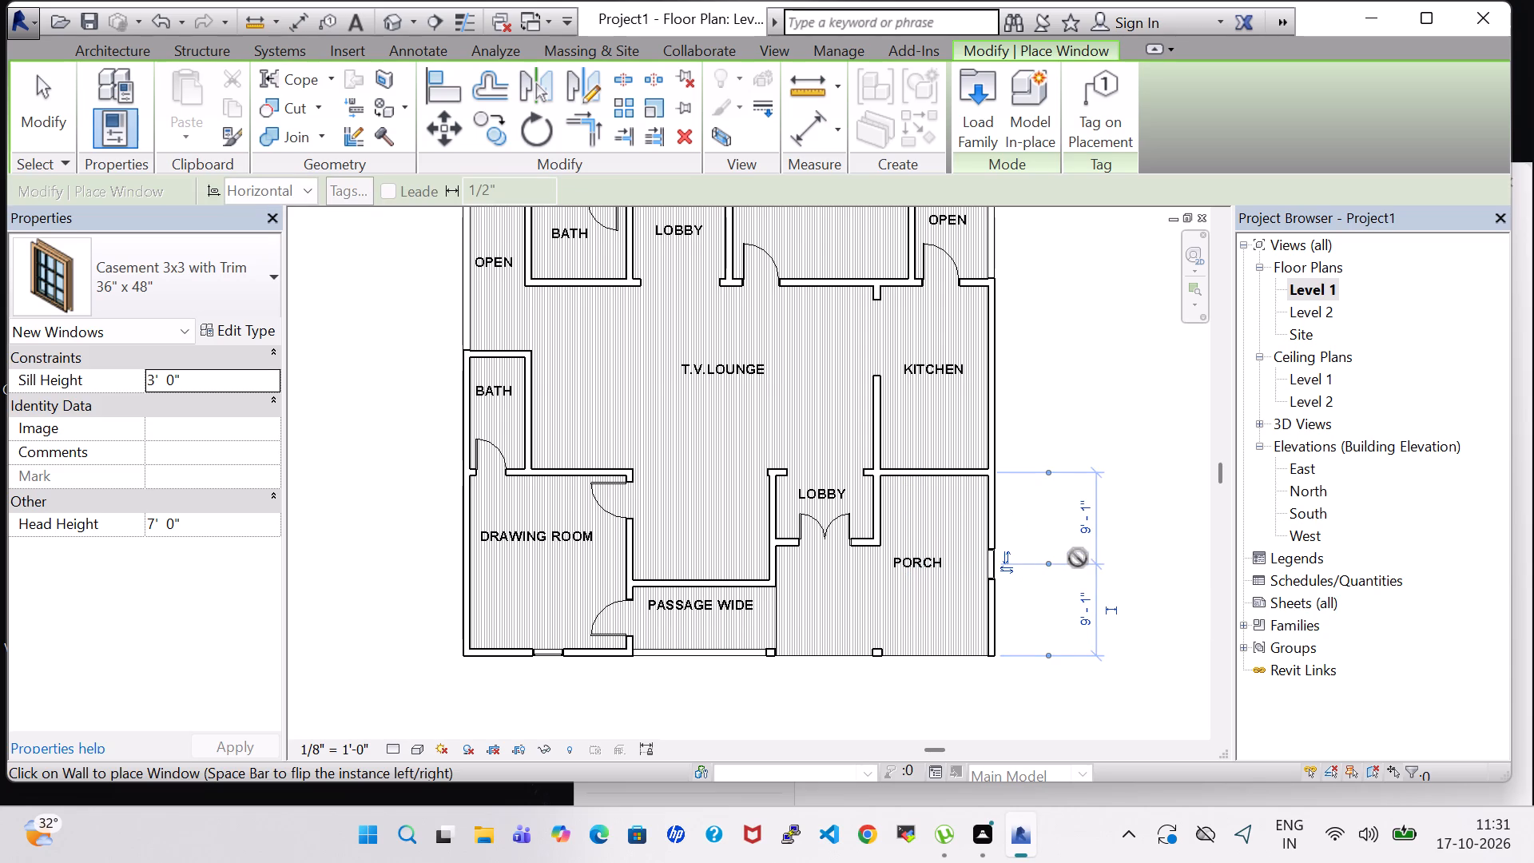
Place a 36" x 48" casement window midway along the wall between the entrance lobby and the porch, then finish window placement.
scroll(885, 534, up, 3)
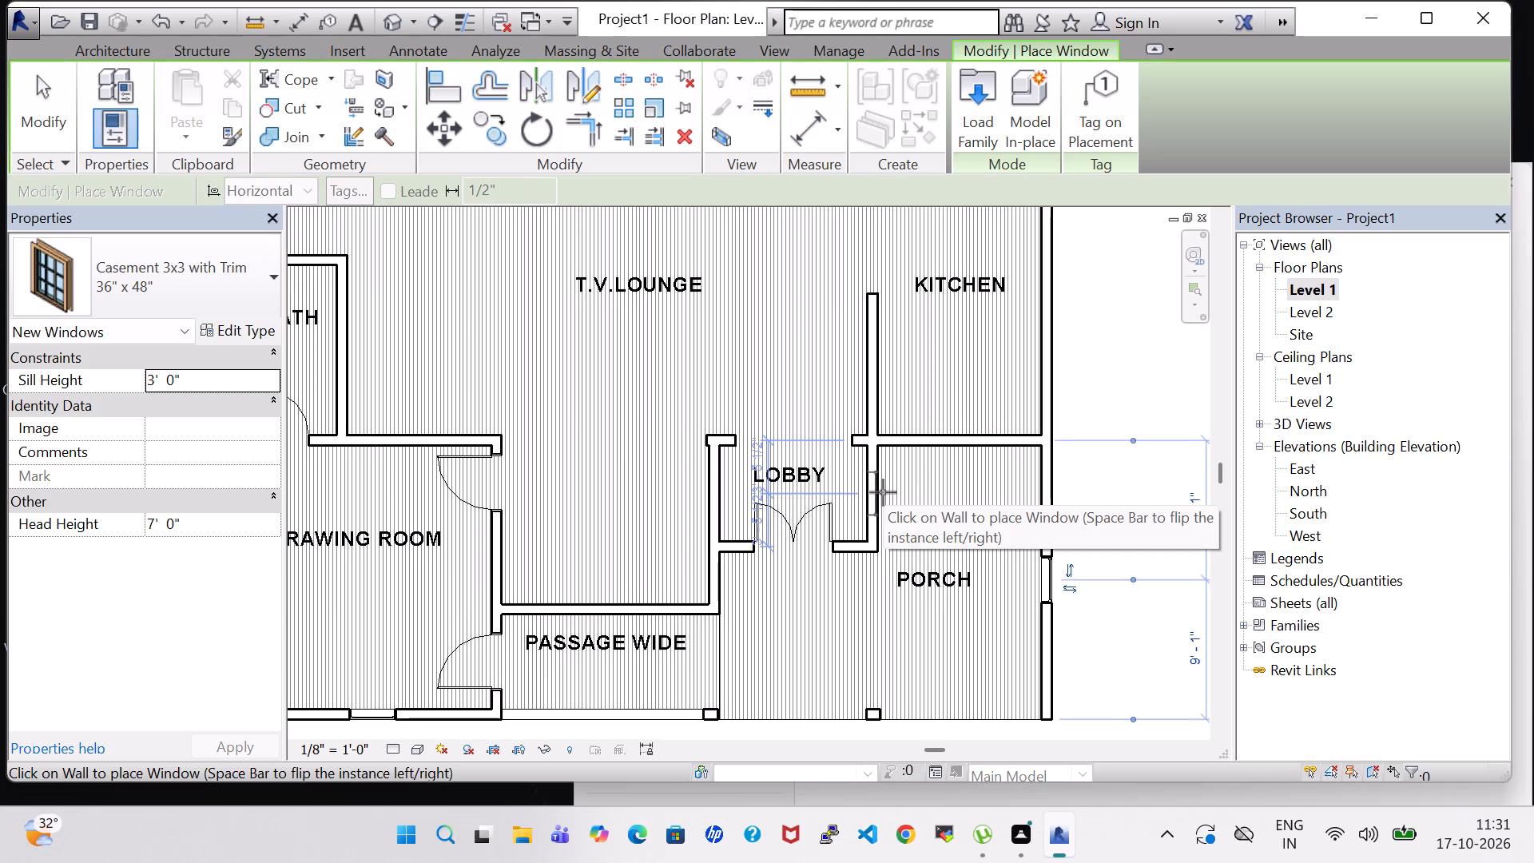
click(883, 492)
key(Escape)
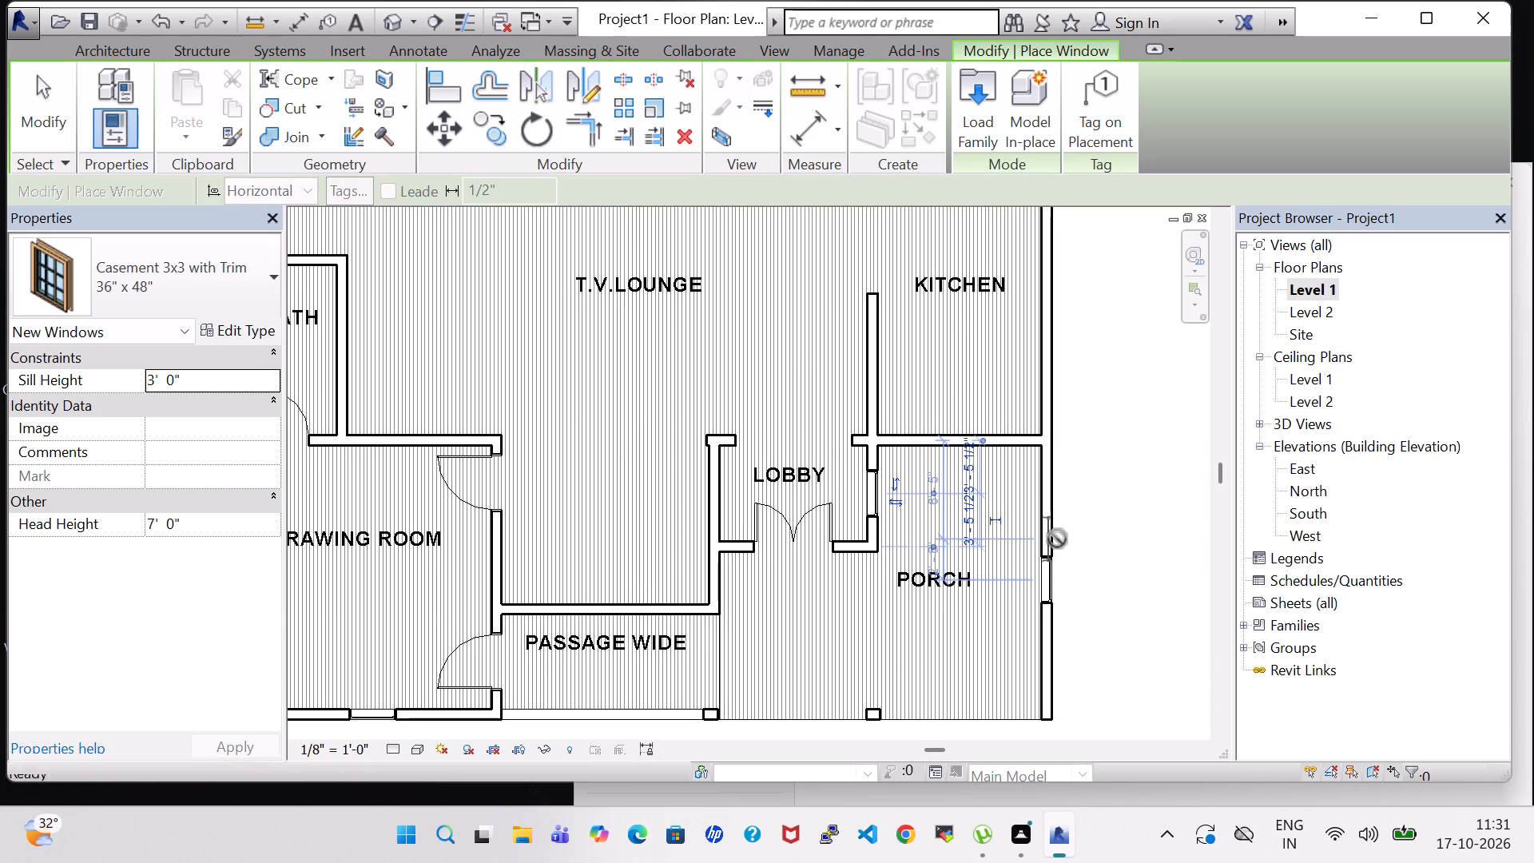
key(Escape)
Change the lobby–porch wall window and the porch's exterior side window to the Casement 3x3 with Trim 36" x 60" type.
click(869, 497)
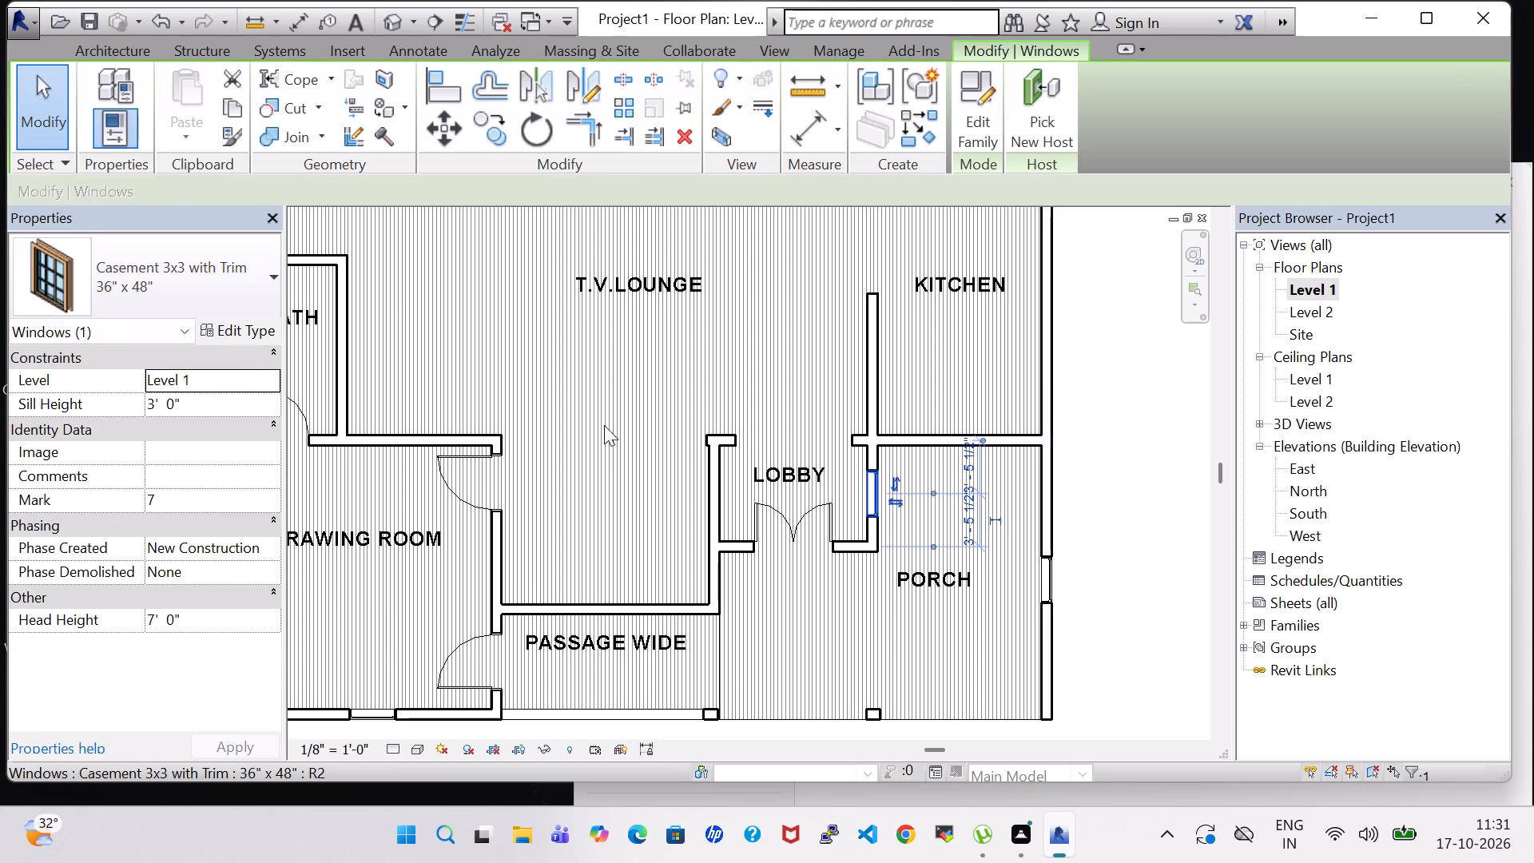
click(240, 298)
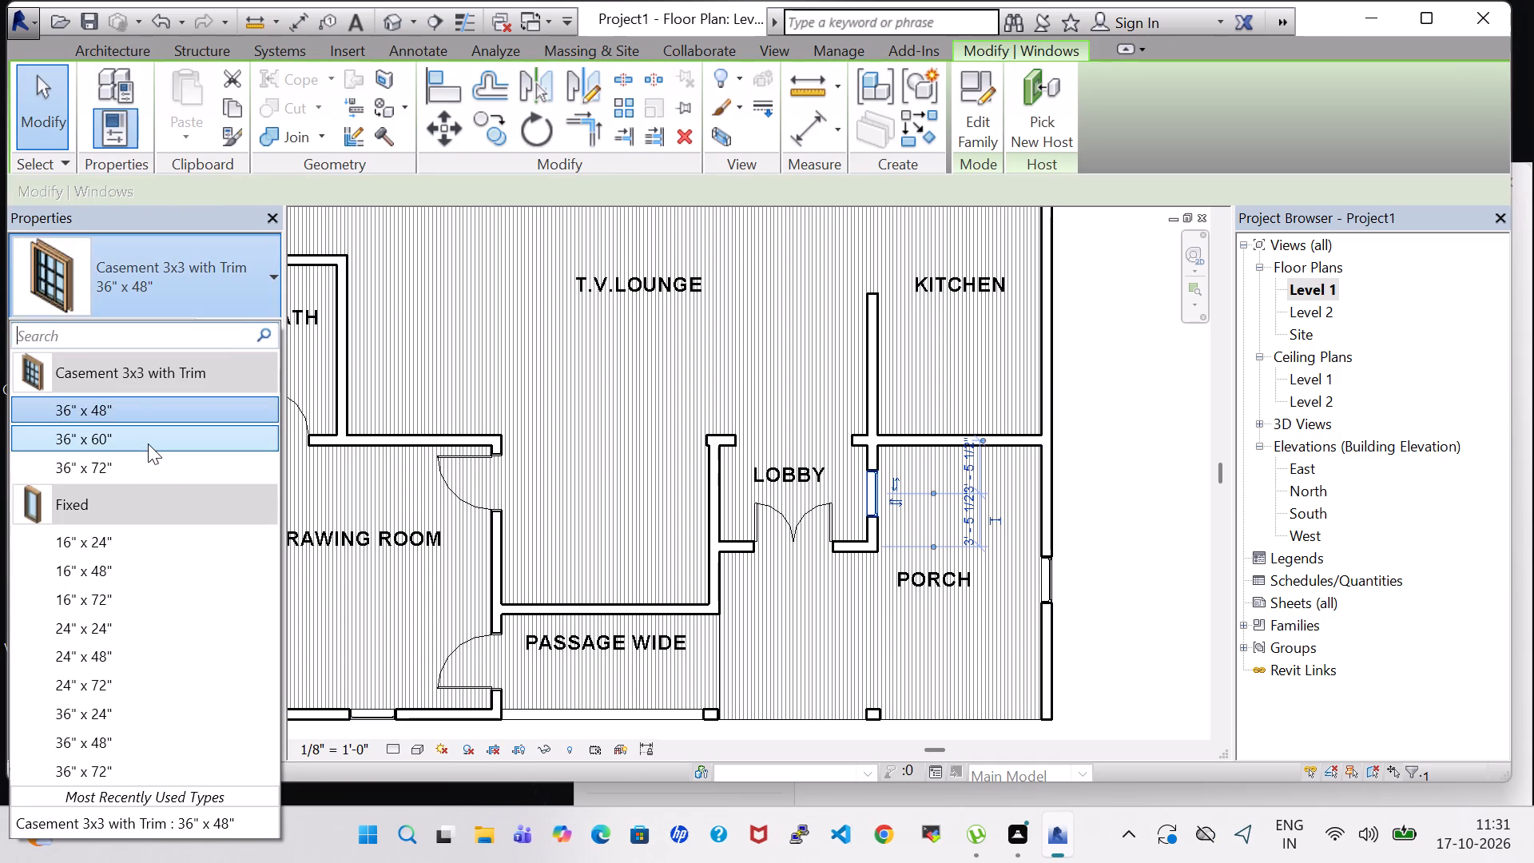
click(148, 443)
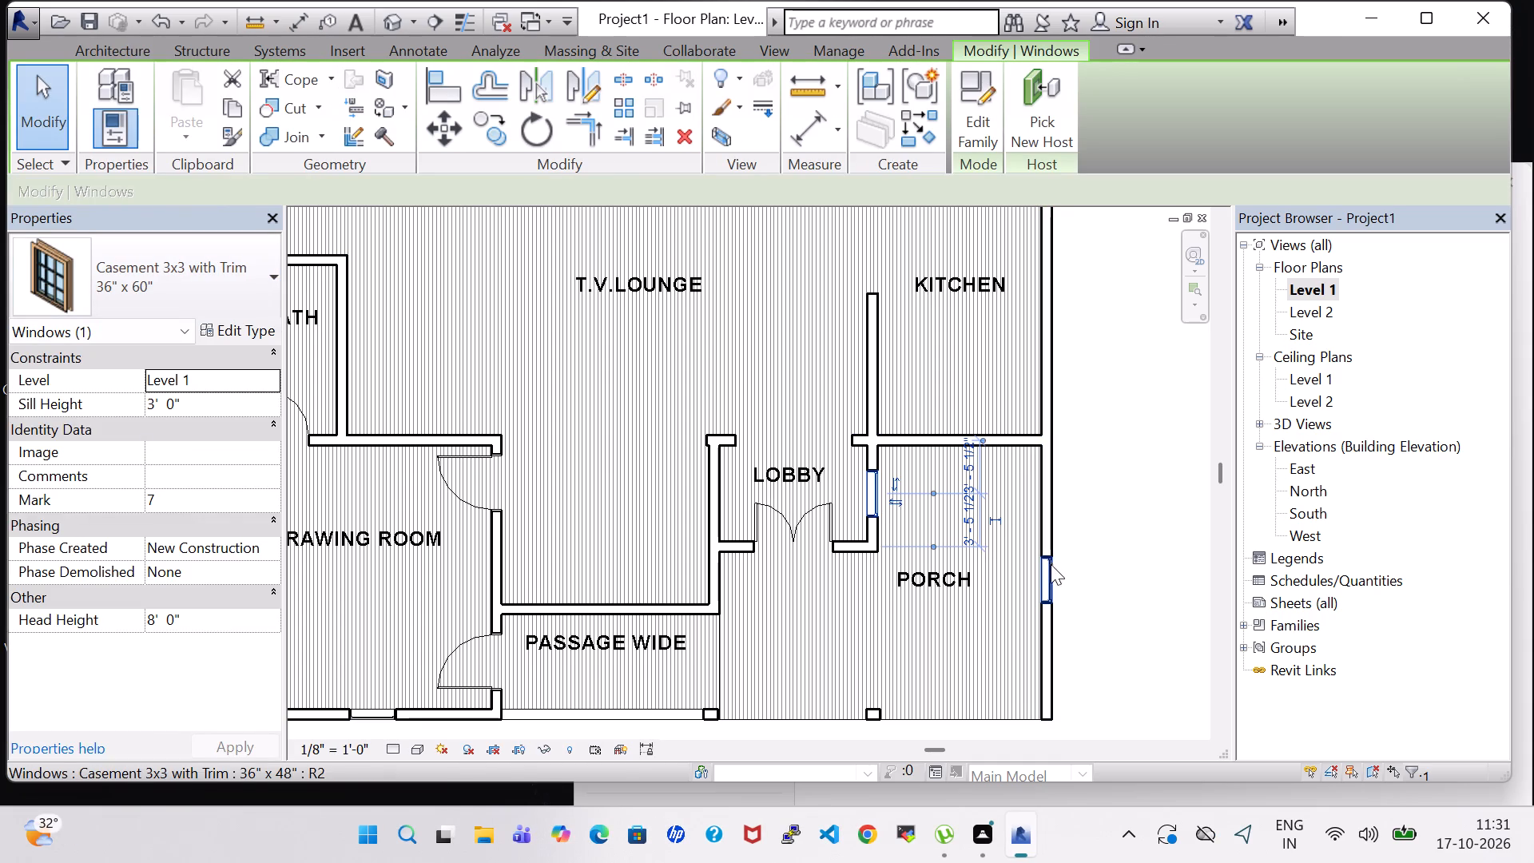
click(1049, 577)
click(193, 293)
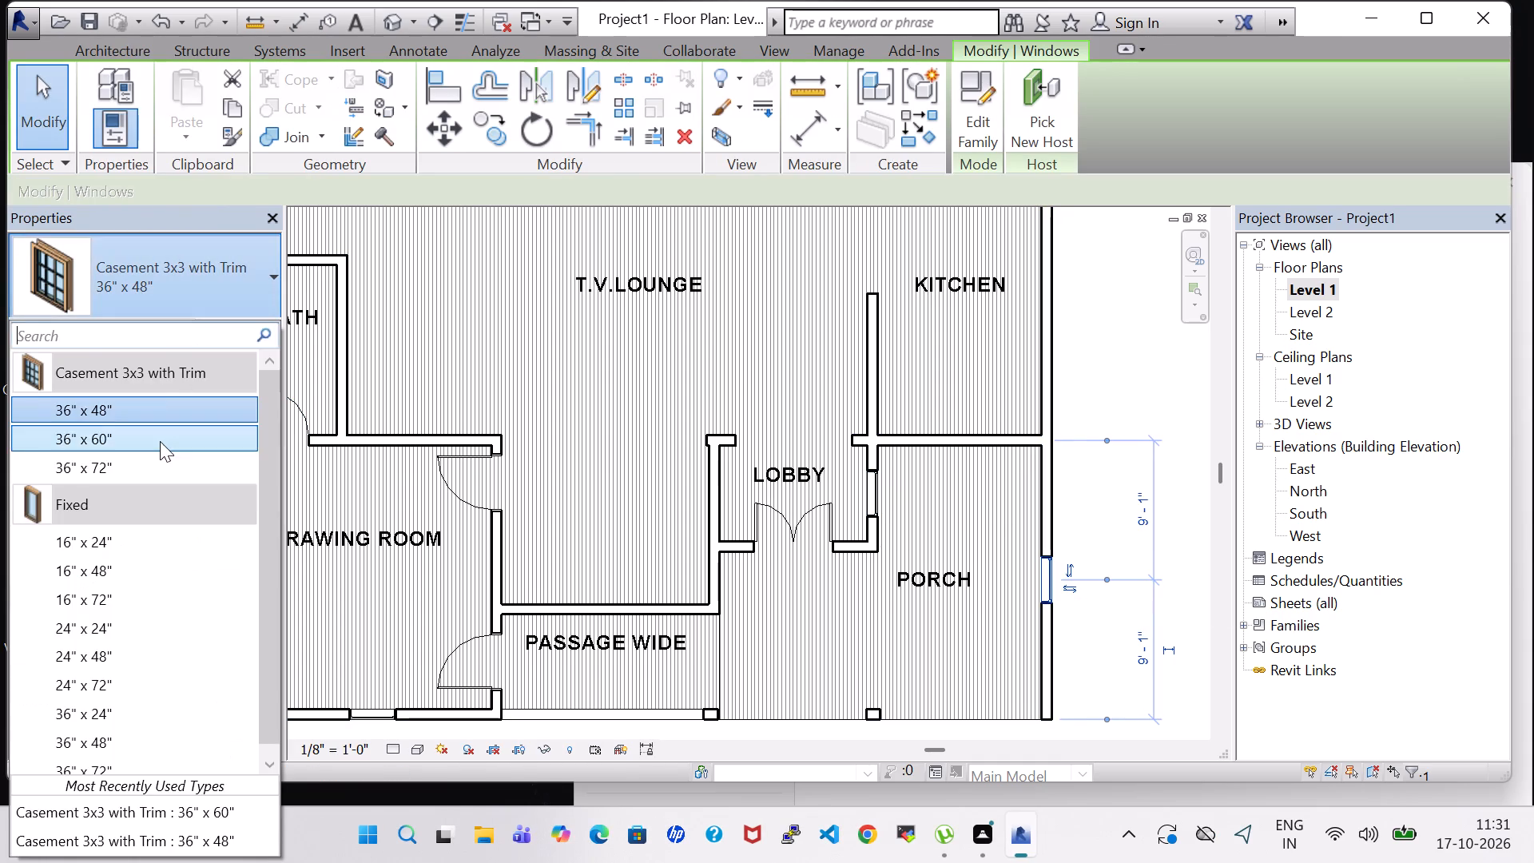
click(160, 441)
click(1097, 365)
Change both bedrooms' rear-wall windows and the first bedroom's exterior side window to the Casement 3x3 with Trim 36" x 60" type.
scroll(1097, 365, down, 1)
middle_drag(1097, 365, 1093, 539)
scroll(1097, 365, down, 1)
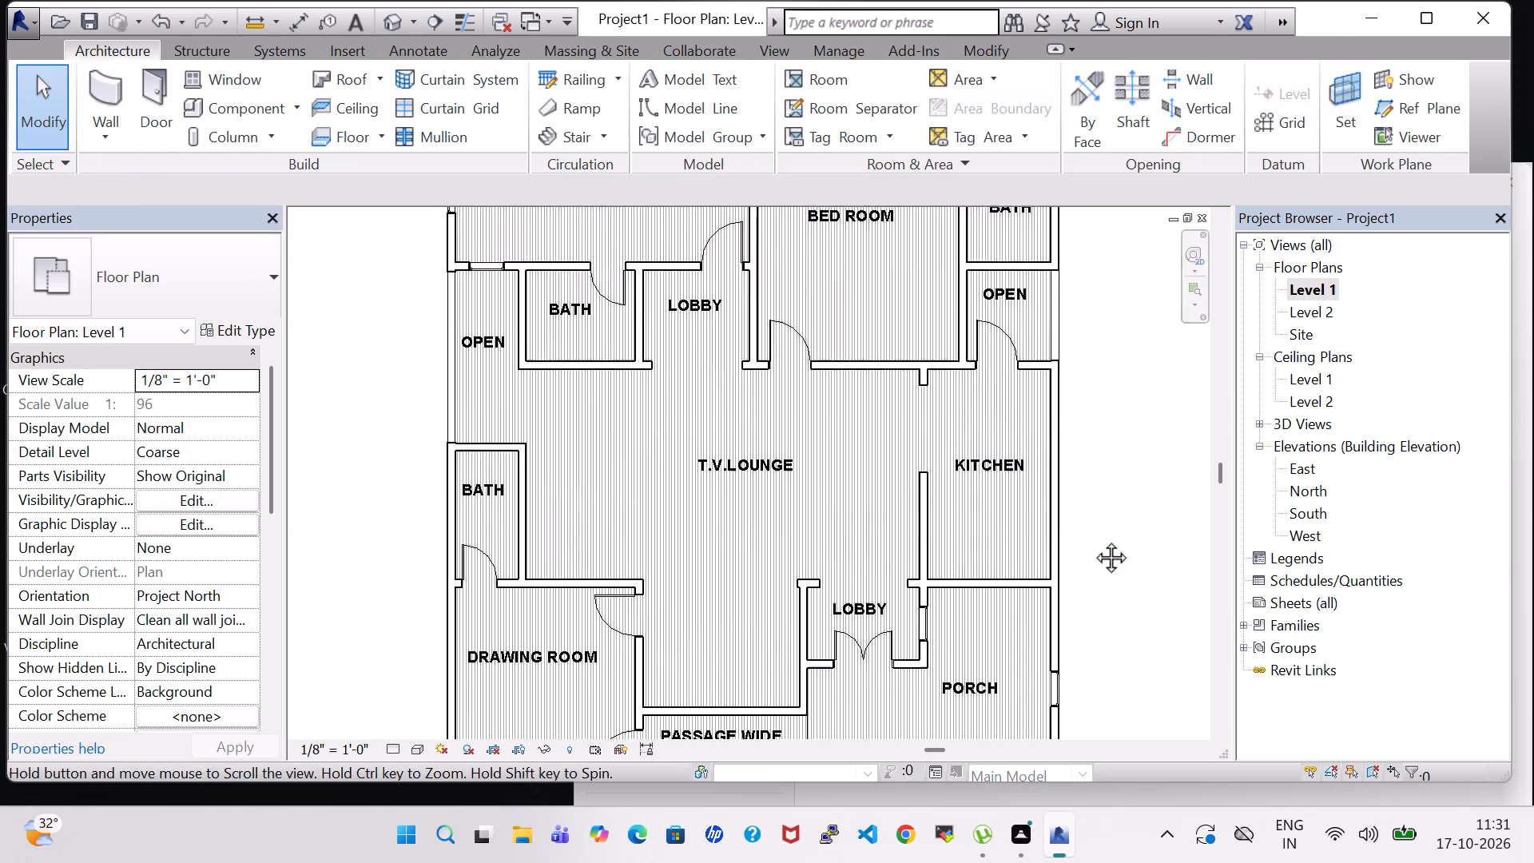
middle_drag(1093, 539, 1093, 615)
middle_drag(1085, 380, 1075, 488)
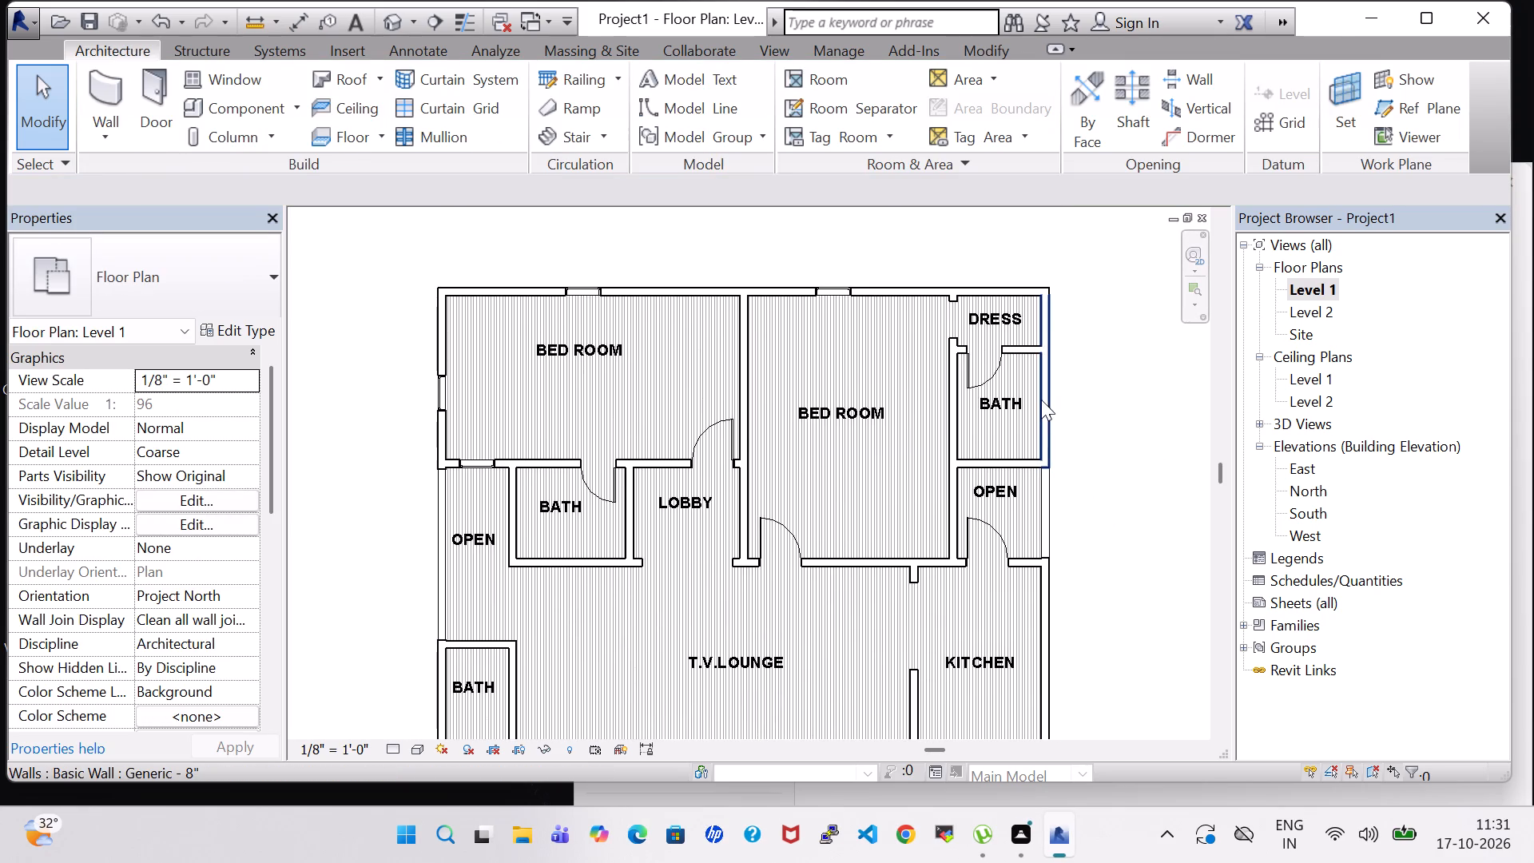
click(835, 284)
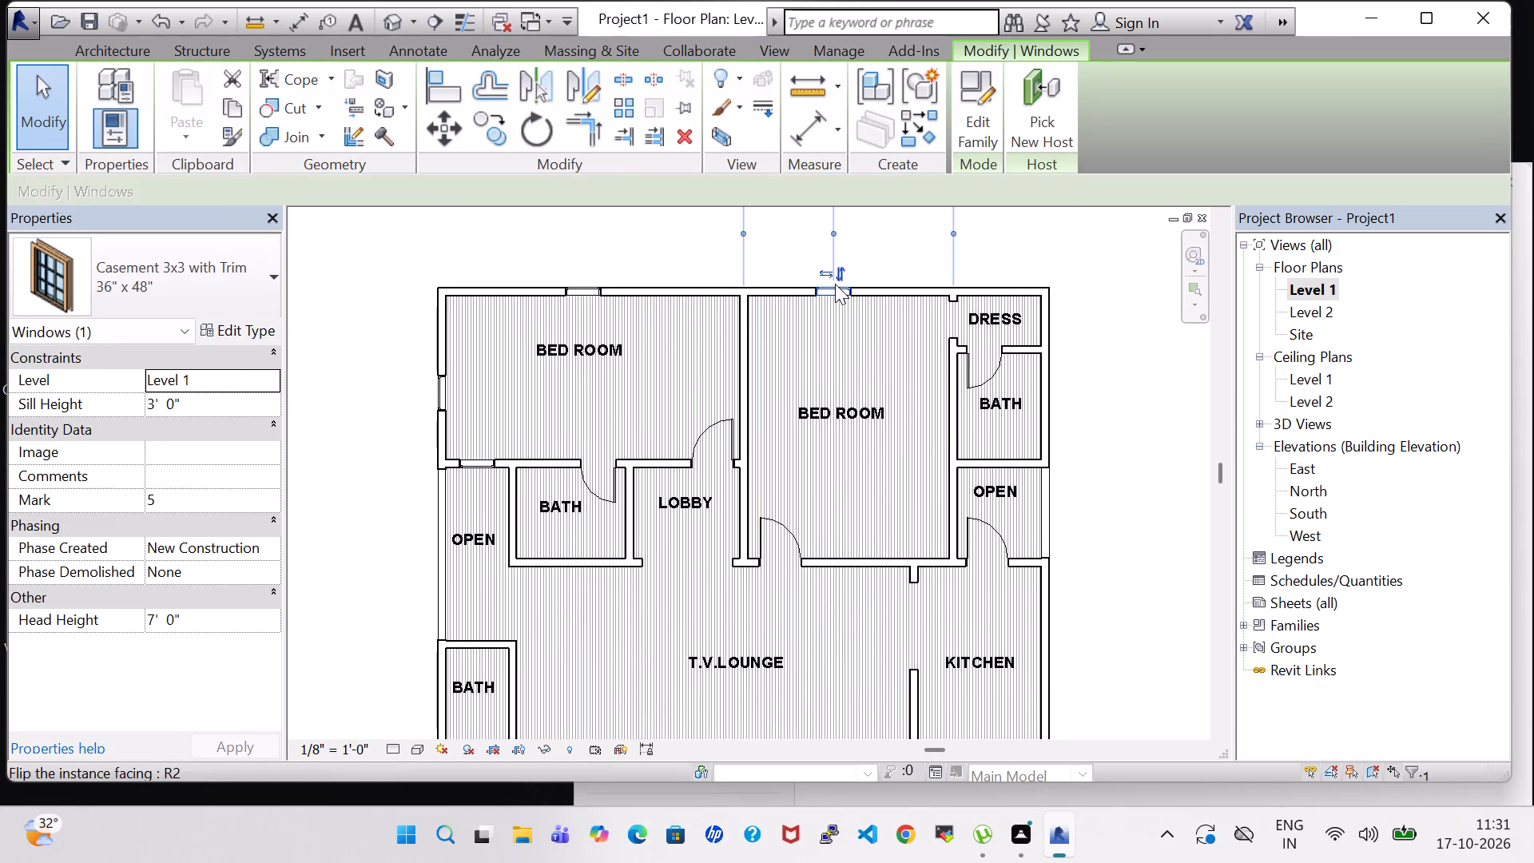
click(183, 284)
click(151, 435)
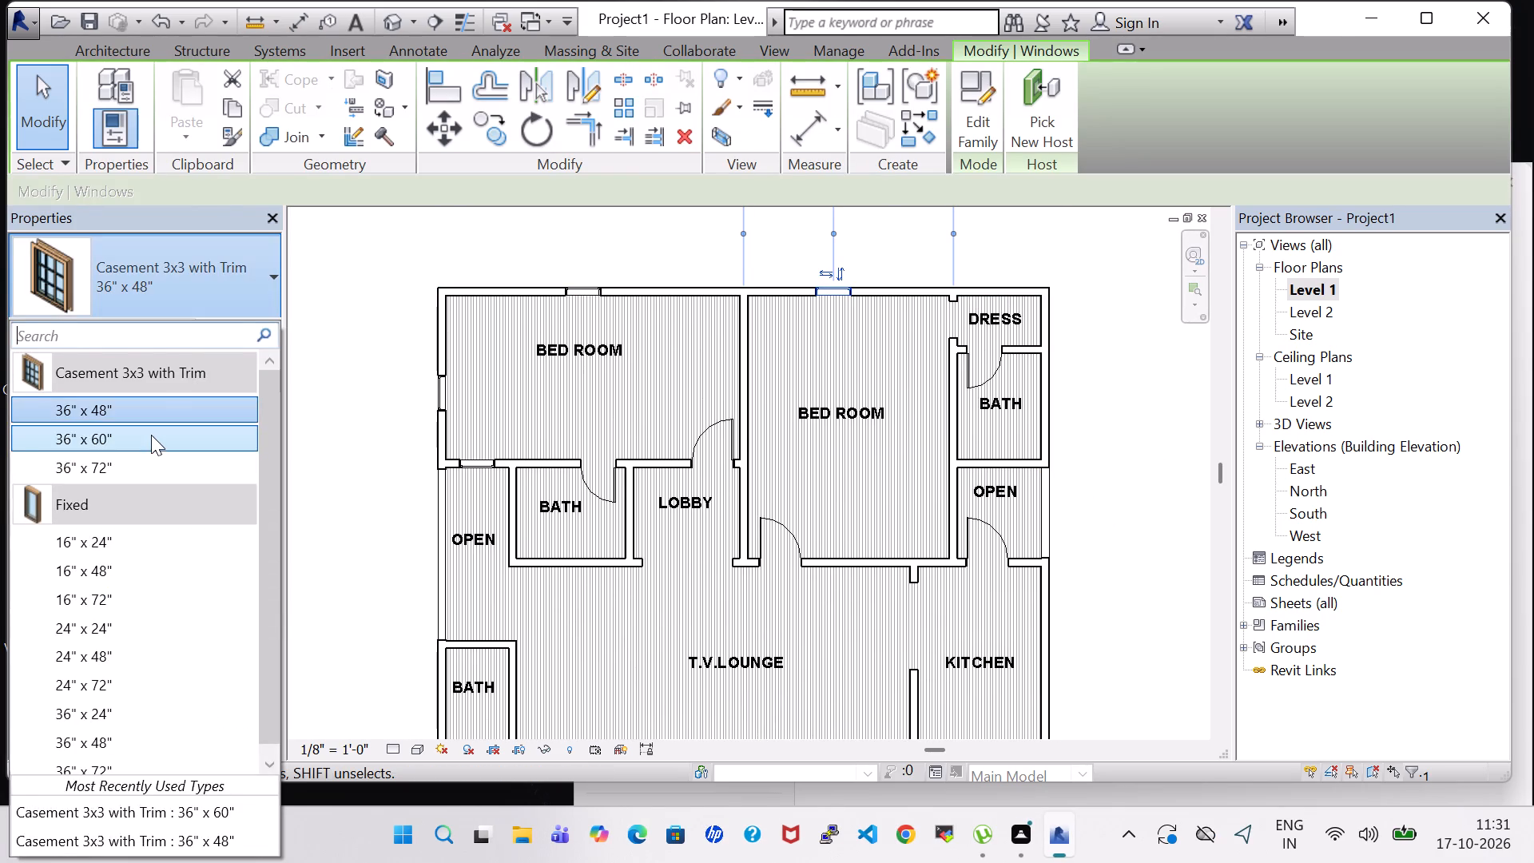
click(576, 293)
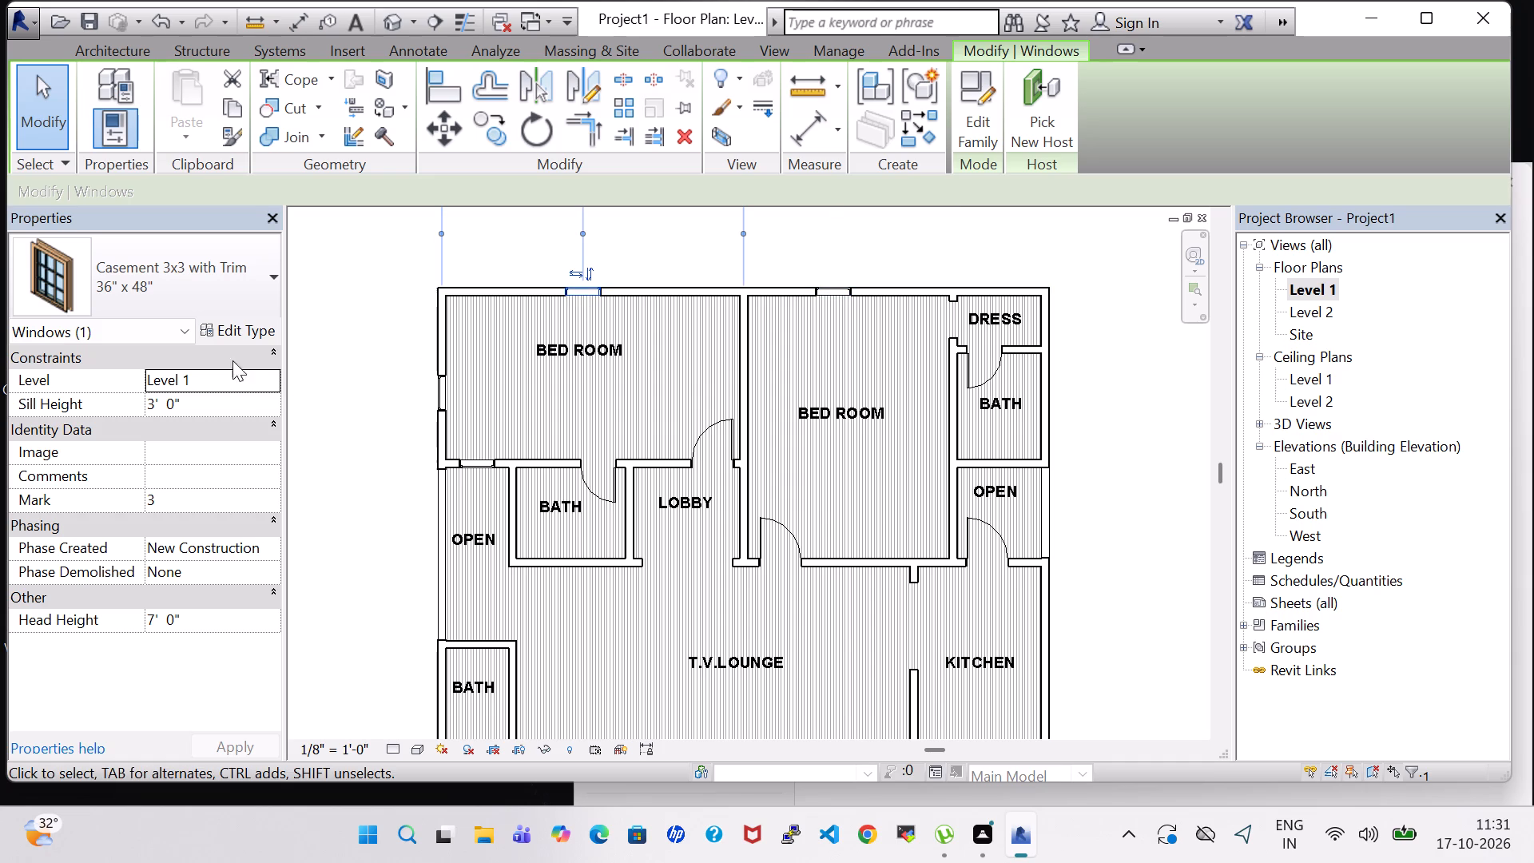
click(231, 258)
click(113, 443)
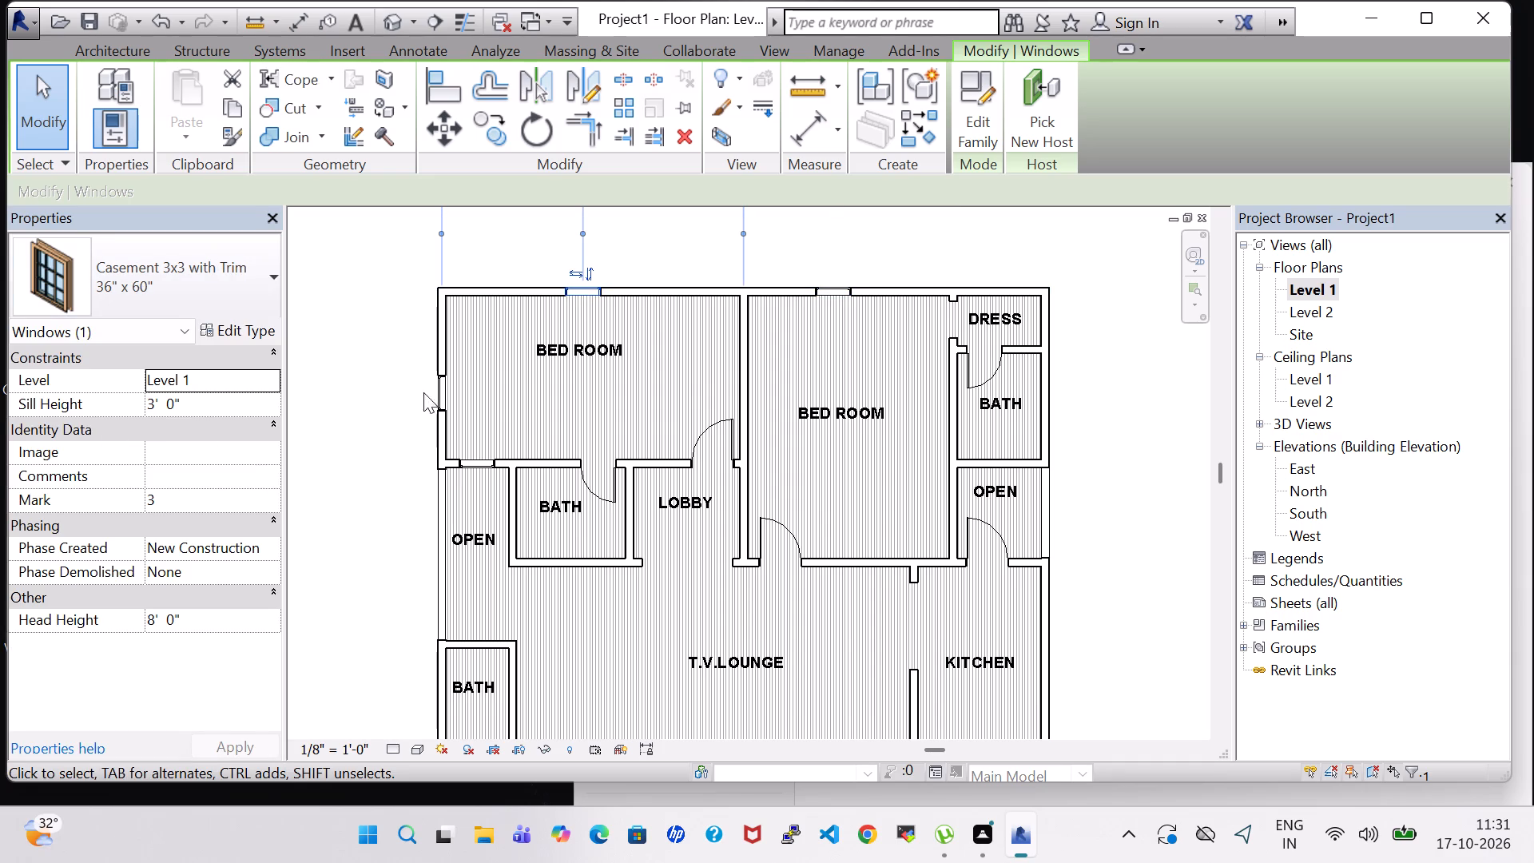
click(436, 392)
click(232, 294)
click(141, 445)
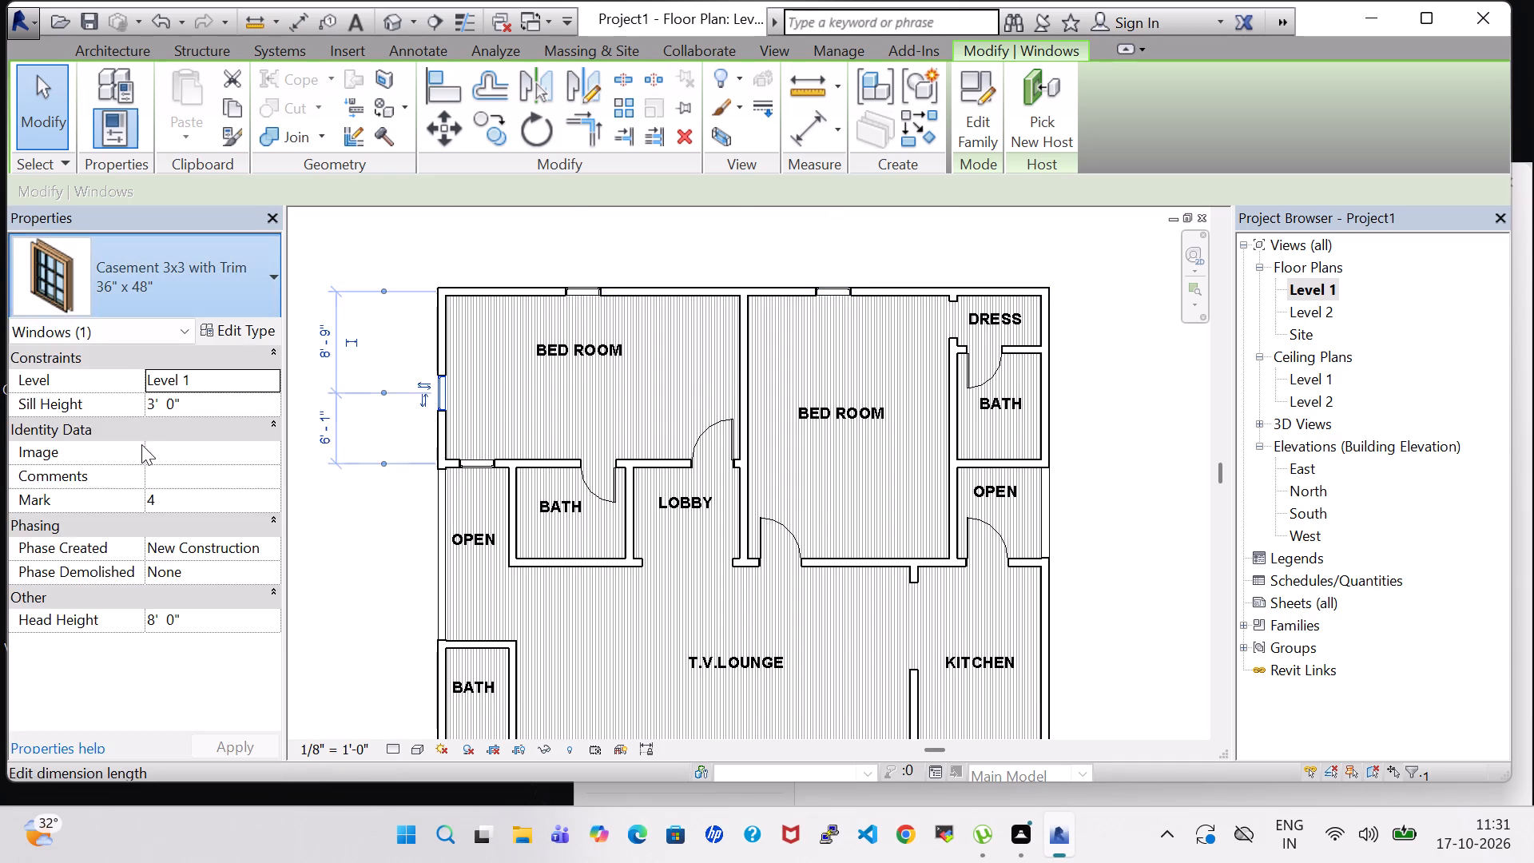
click(344, 562)
middle_drag(344, 562, 413, 381)
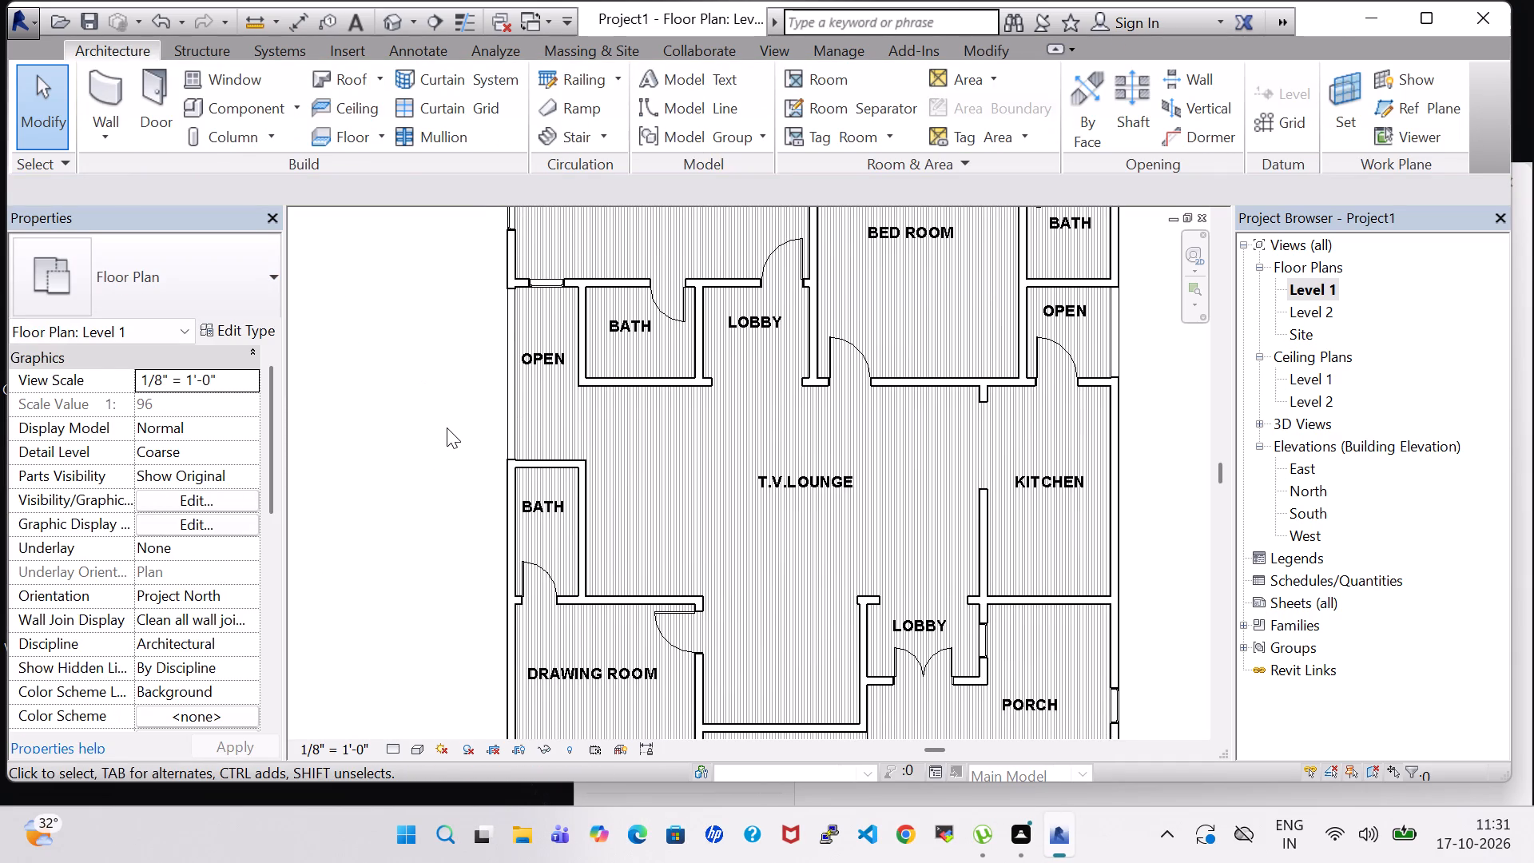
Change the drawing room's front-wall window to the Casement 3x3 with Trim 36" x 60" type.
scroll(447, 428, down, 1)
middle_drag(447, 428, 467, 359)
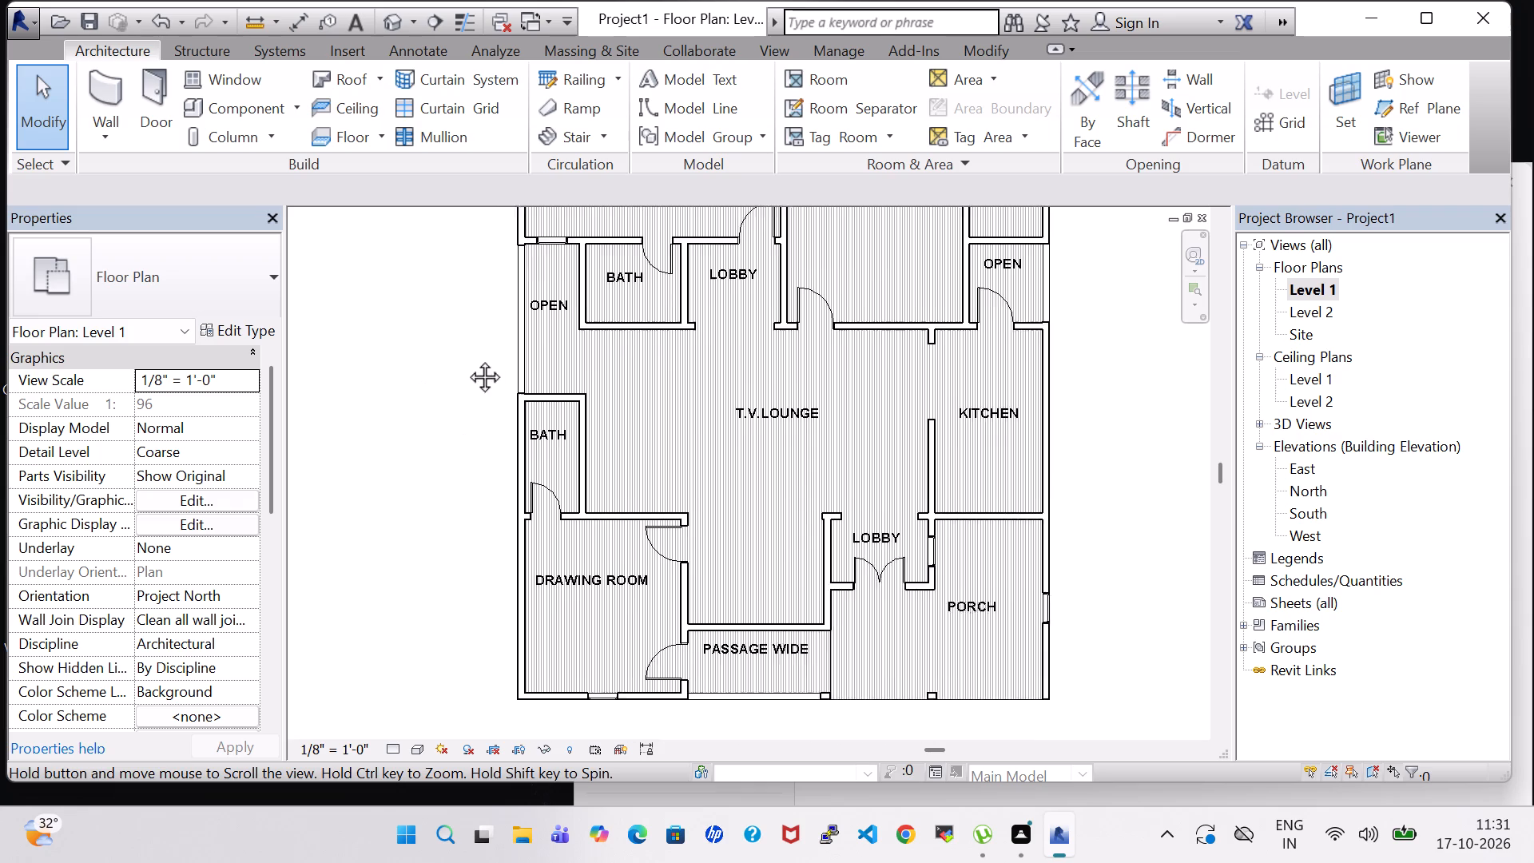
middle_drag(467, 359, 478, 327)
click(610, 653)
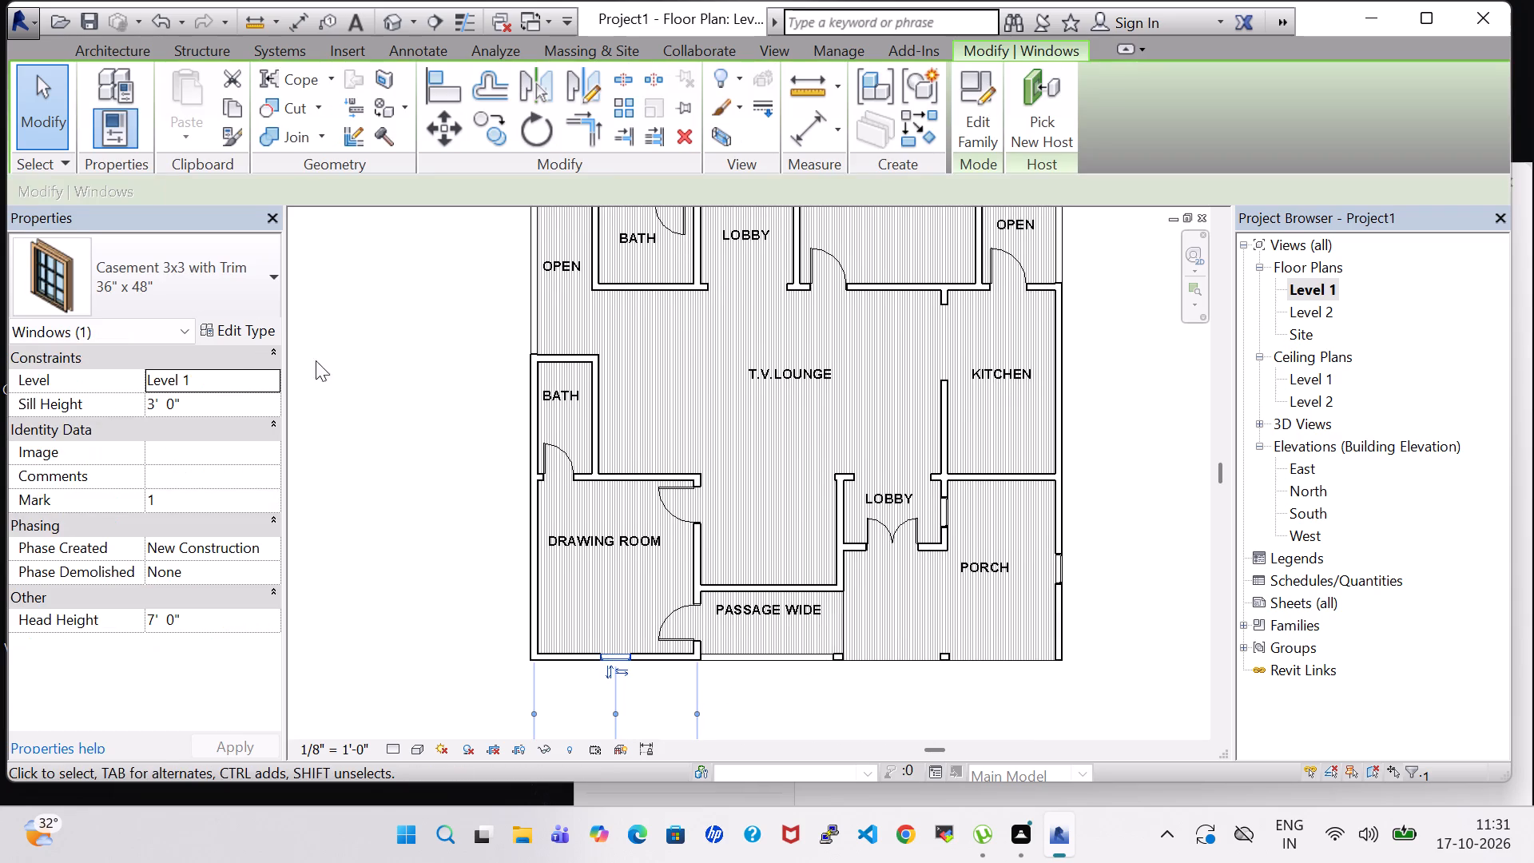
click(214, 288)
click(90, 445)
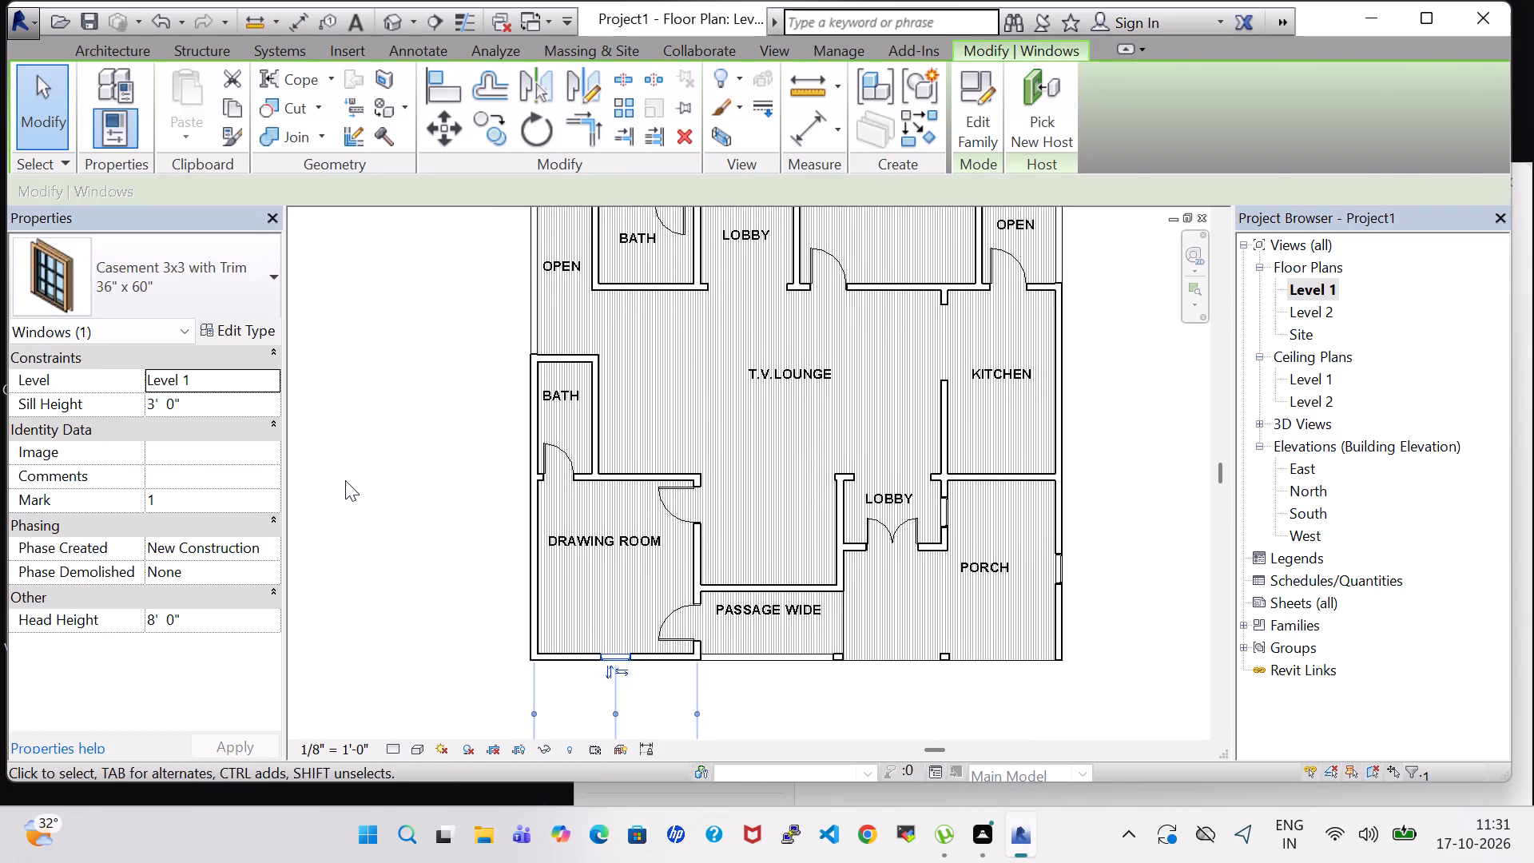
click(347, 480)
Load the Double Hung with Trim window family from the US Imperial library's Windows folder for placement.
scroll(920, 474, down, 3)
middle_drag(1075, 368, 1043, 387)
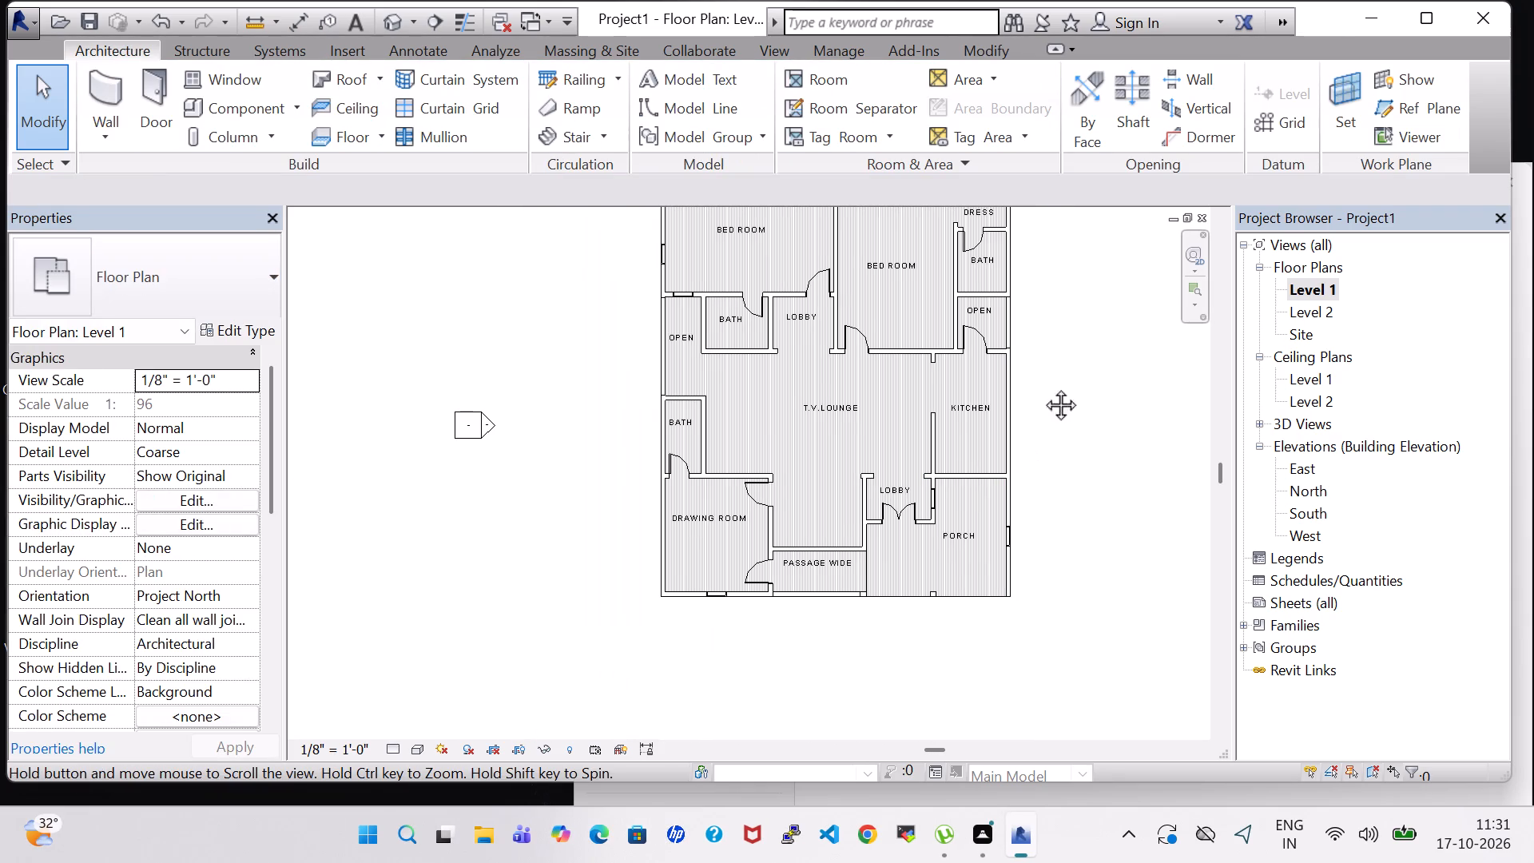
middle_drag(1043, 387, 990, 447)
middle_drag(990, 444, 992, 434)
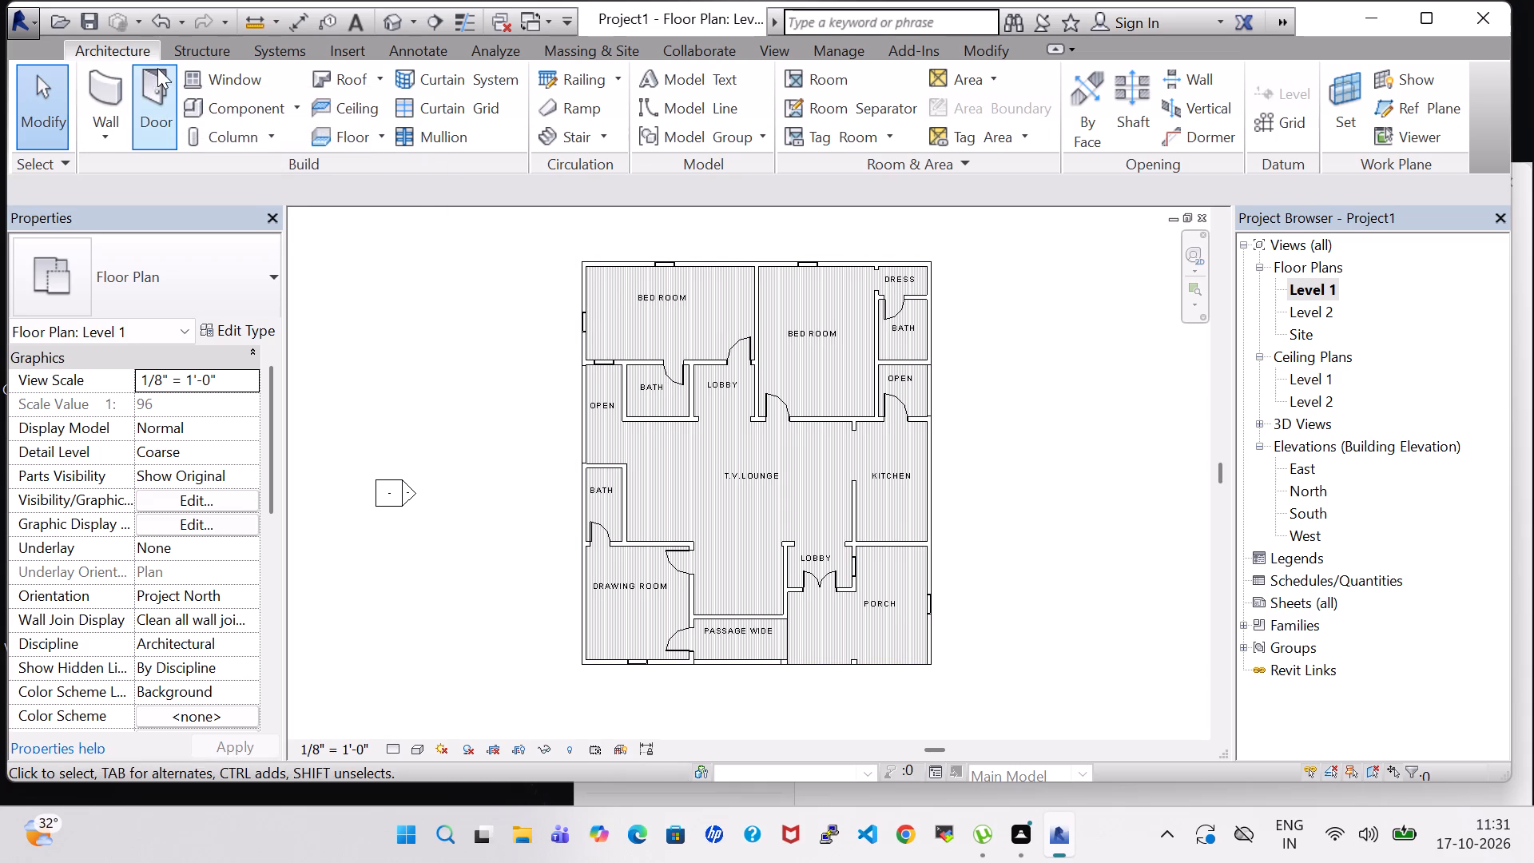
click(232, 90)
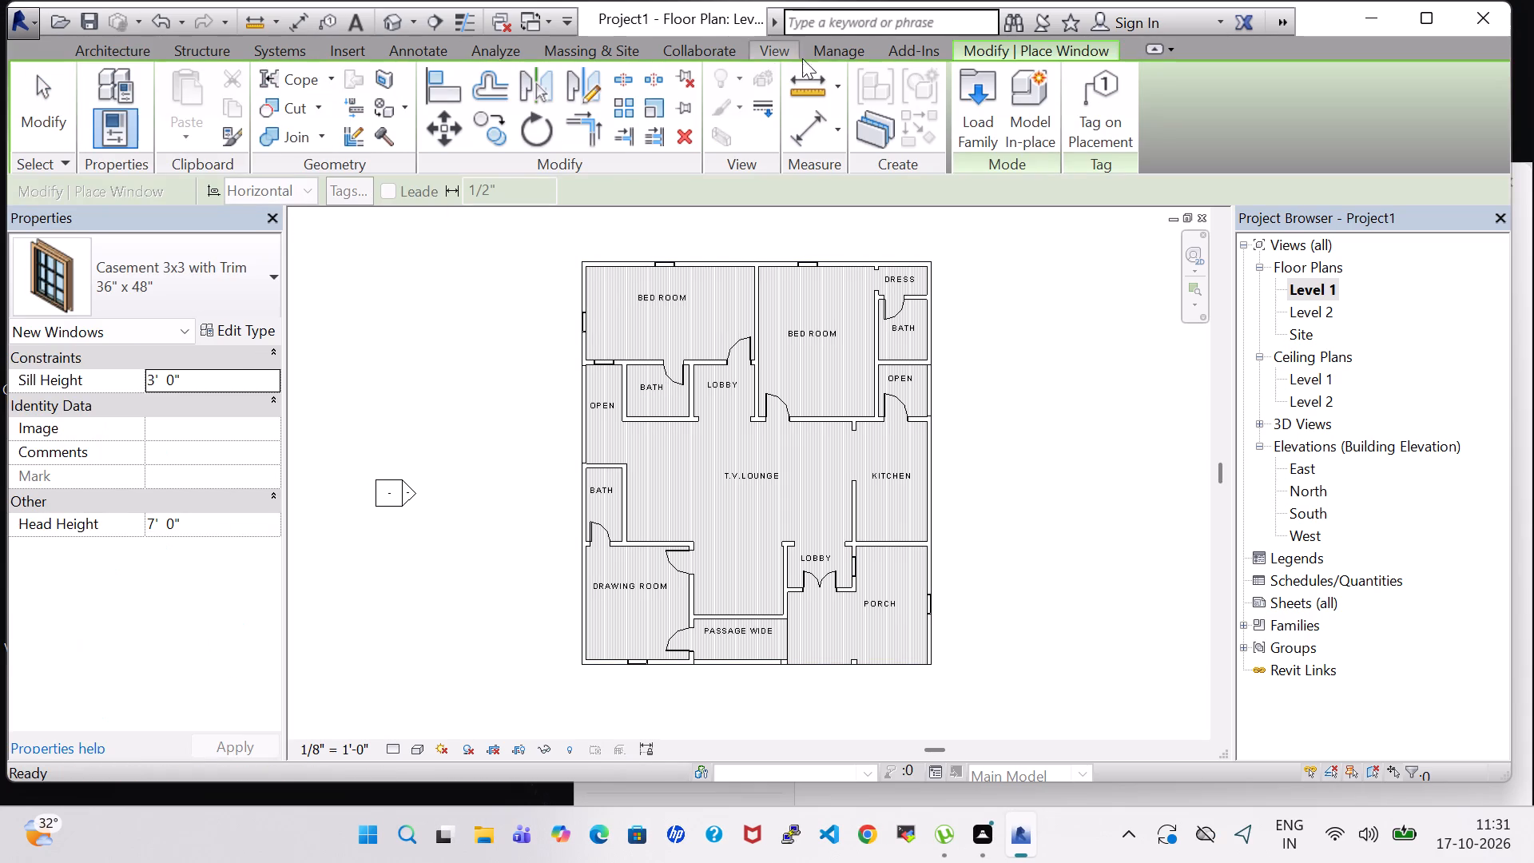
click(993, 78)
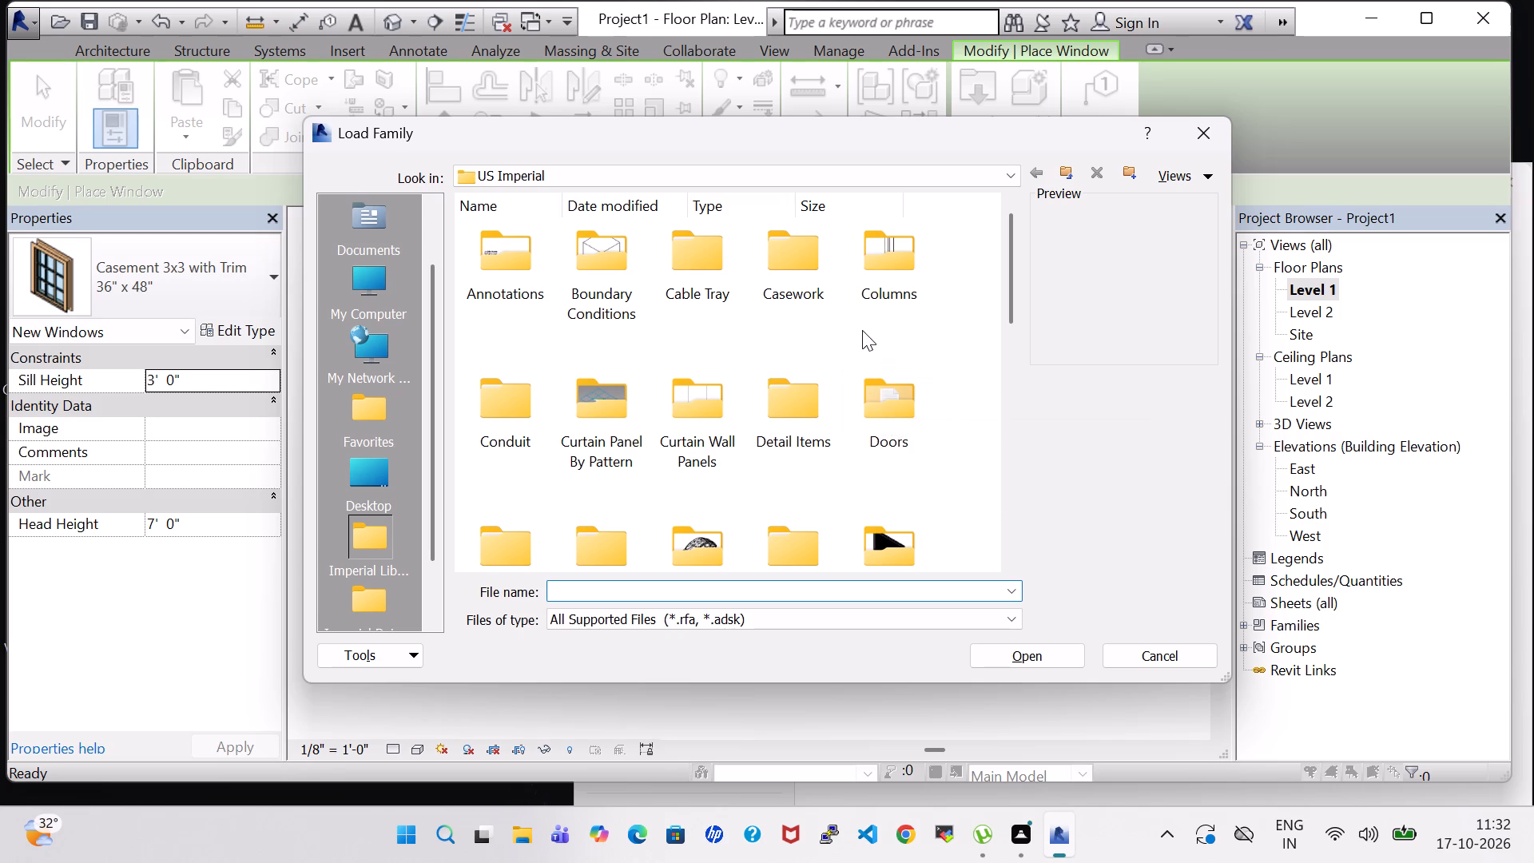
scroll(866, 352, down, 3)
scroll(814, 400, down, 2)
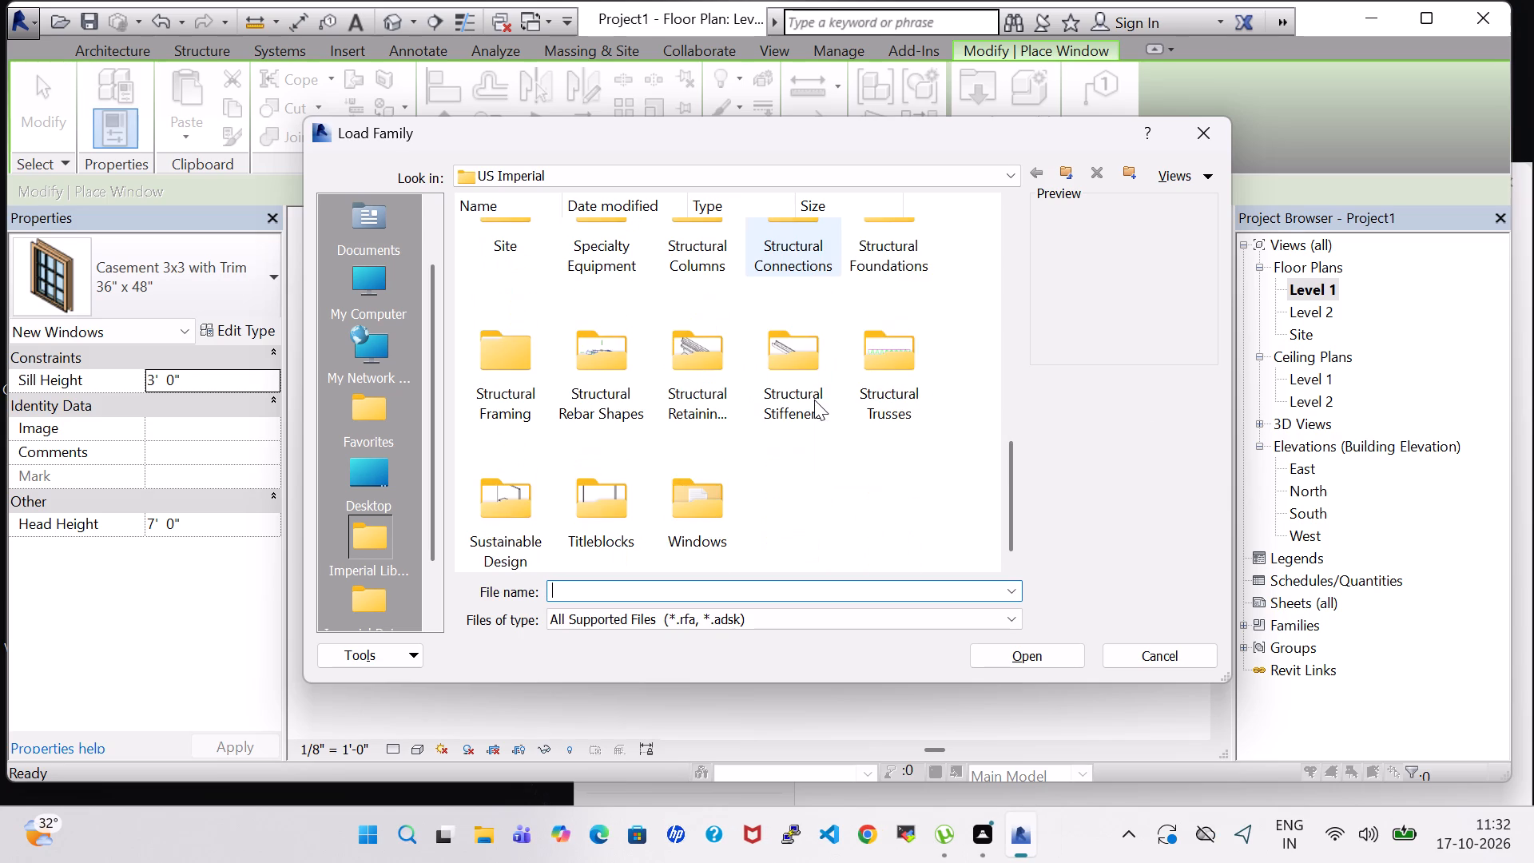
double_click(711, 506)
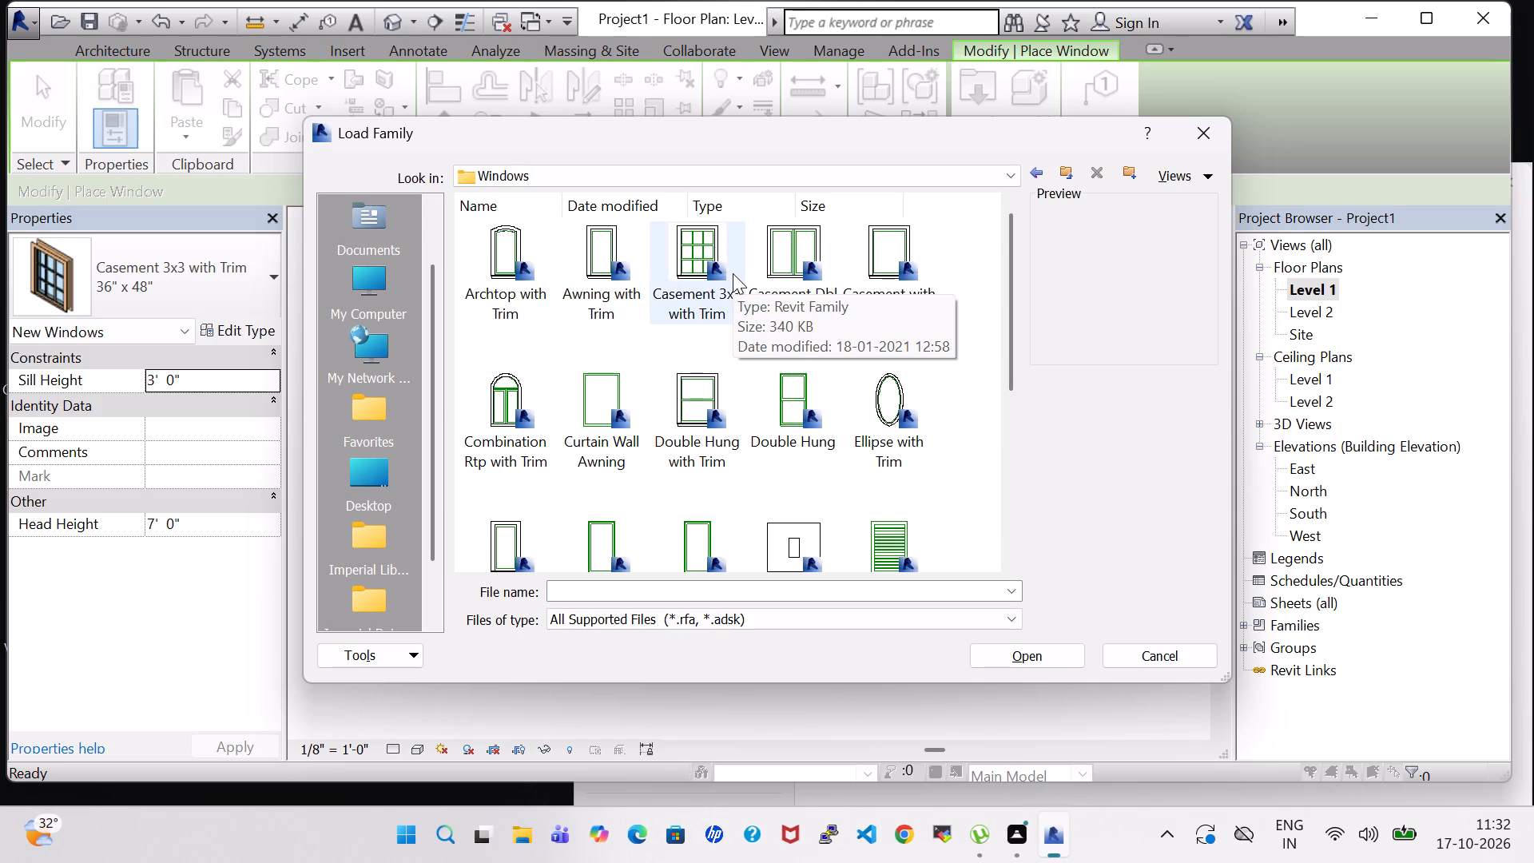
click(713, 408)
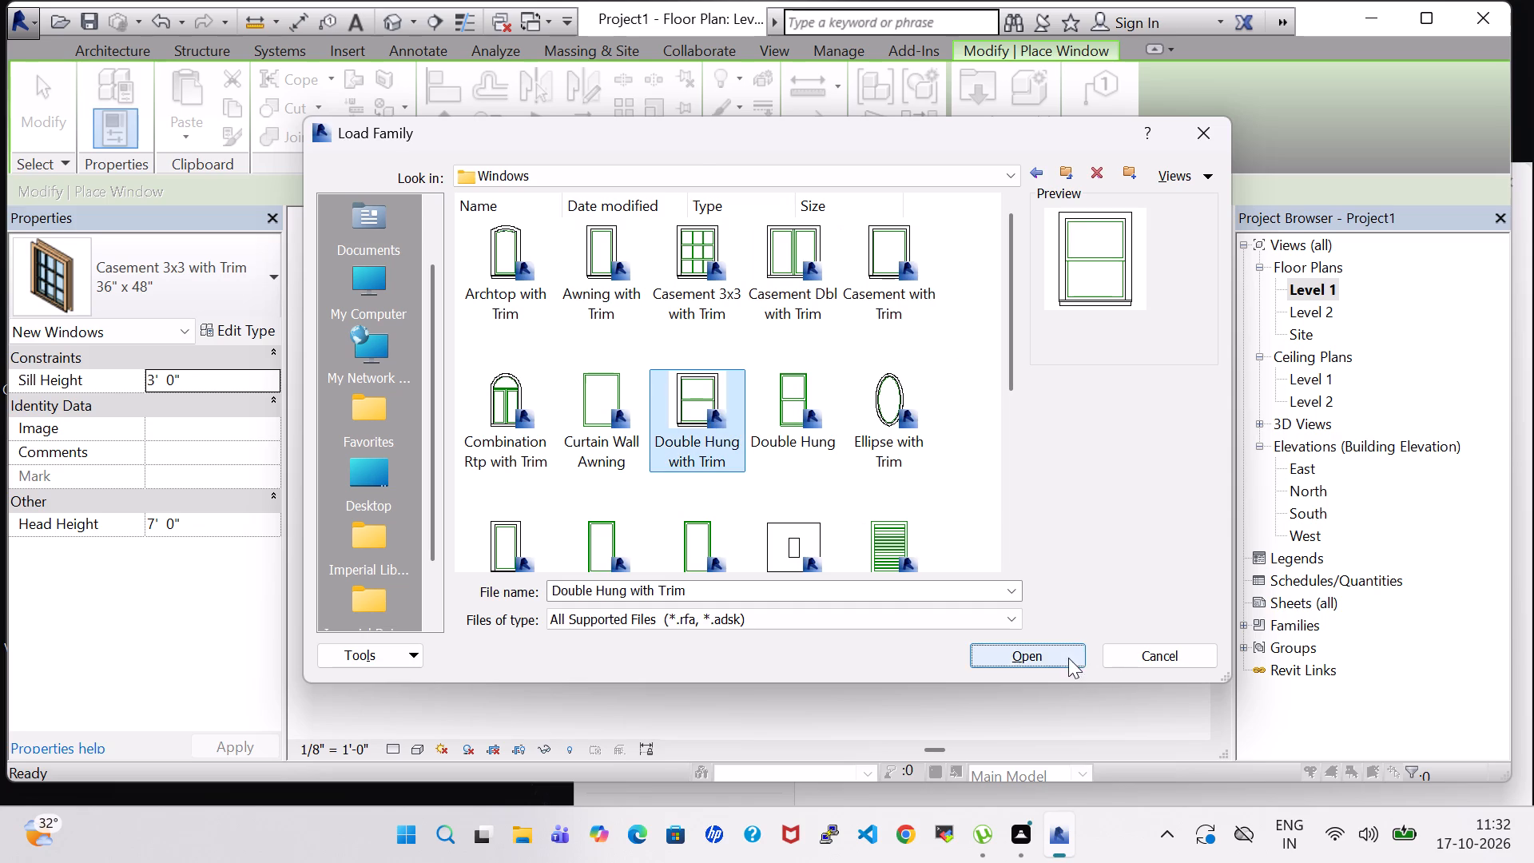
click(1068, 658)
Place a Double Hung with Trim 36" x 48" window in the kitchen's exterior wall, centred 9'-5" from each end, and finish placement.
scroll(978, 529, up, 4)
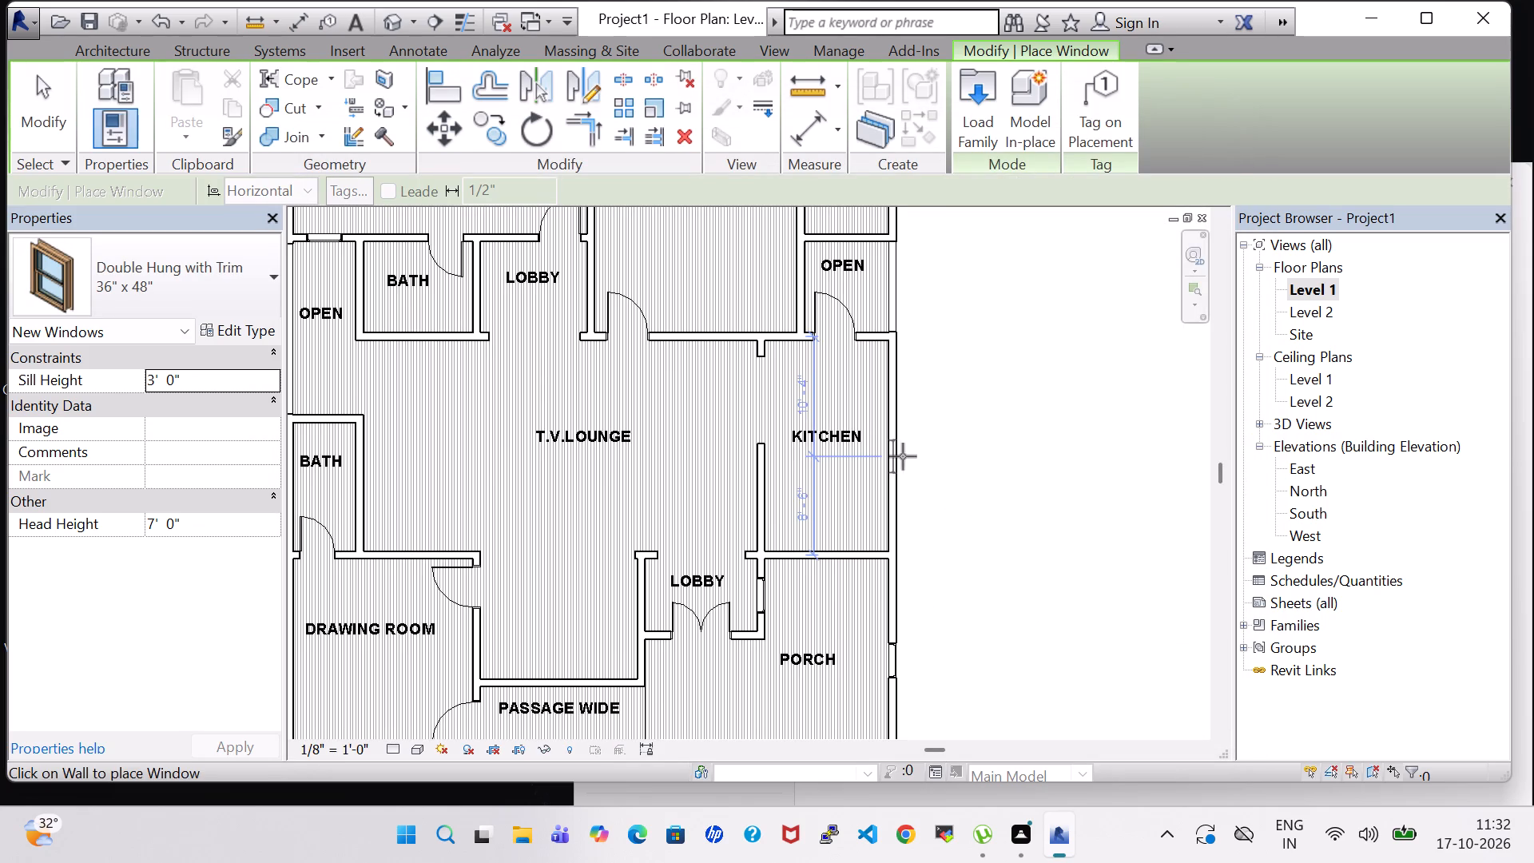
click(906, 455)
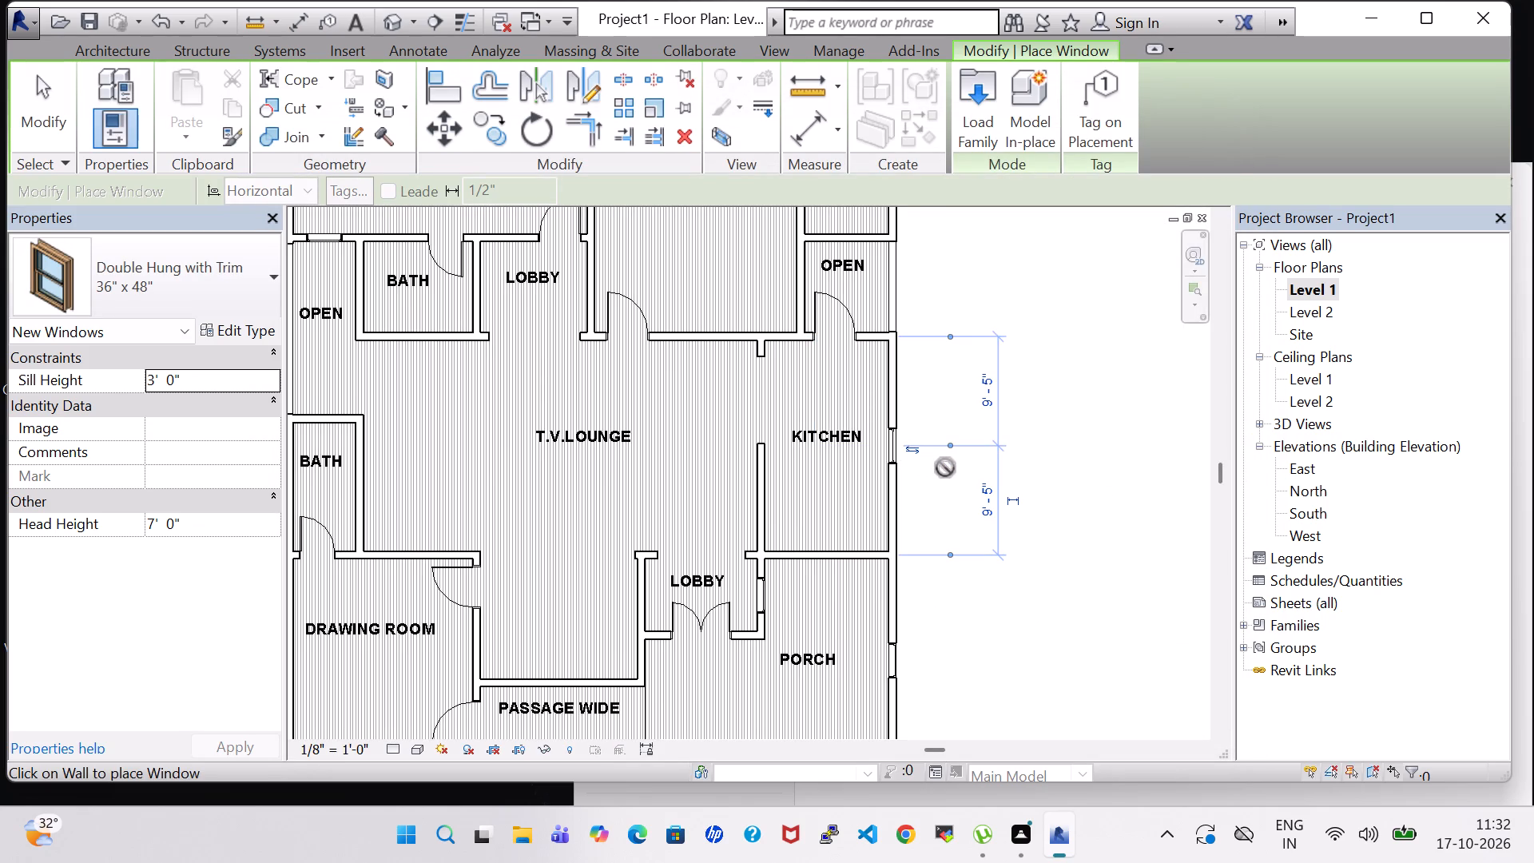
scroll(945, 467, down, 1)
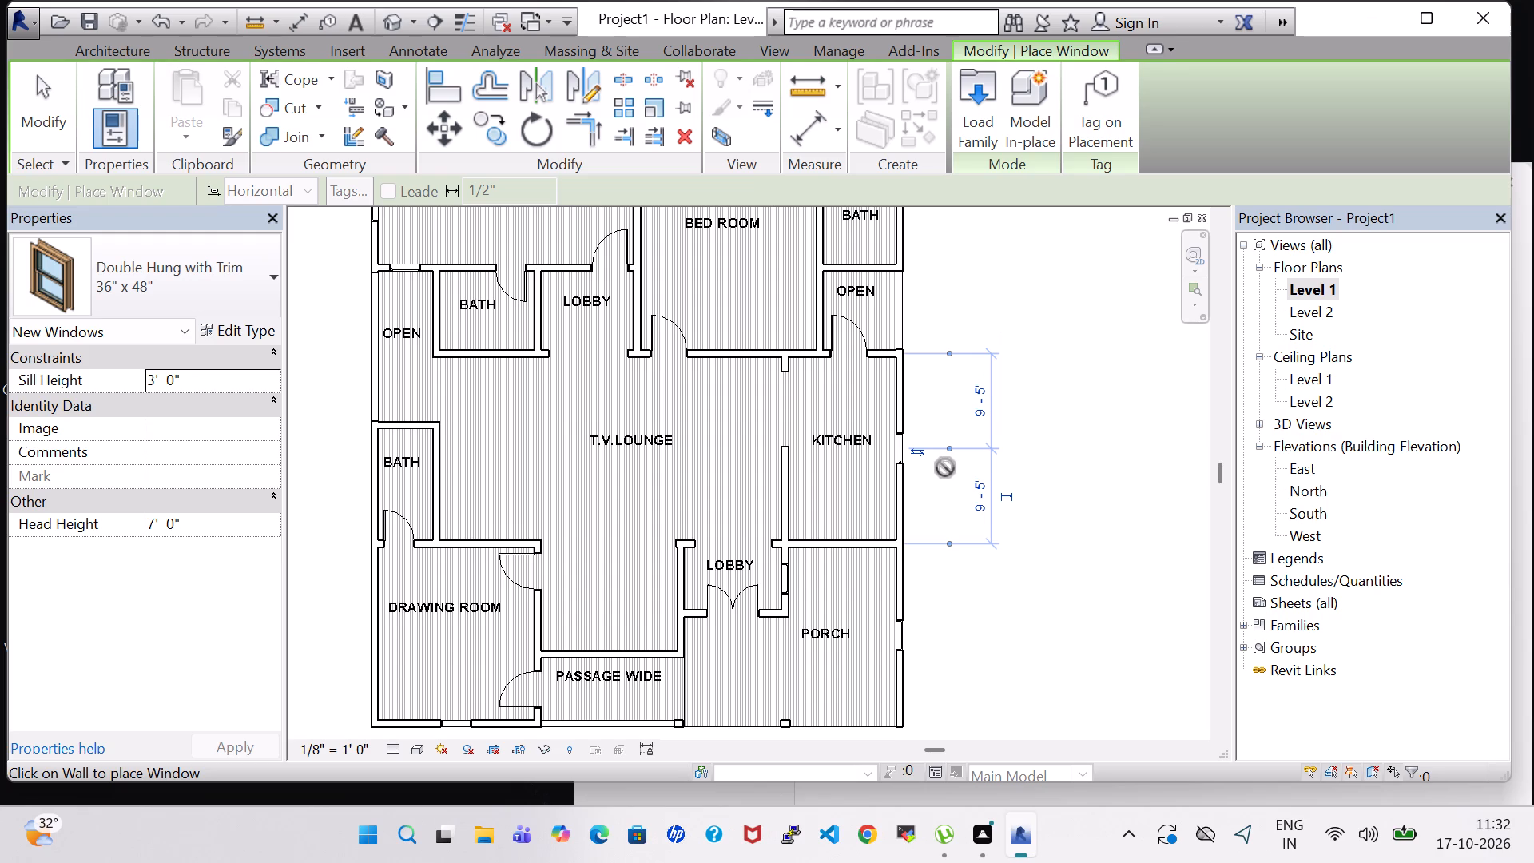
middle_drag(945, 467, 986, 601)
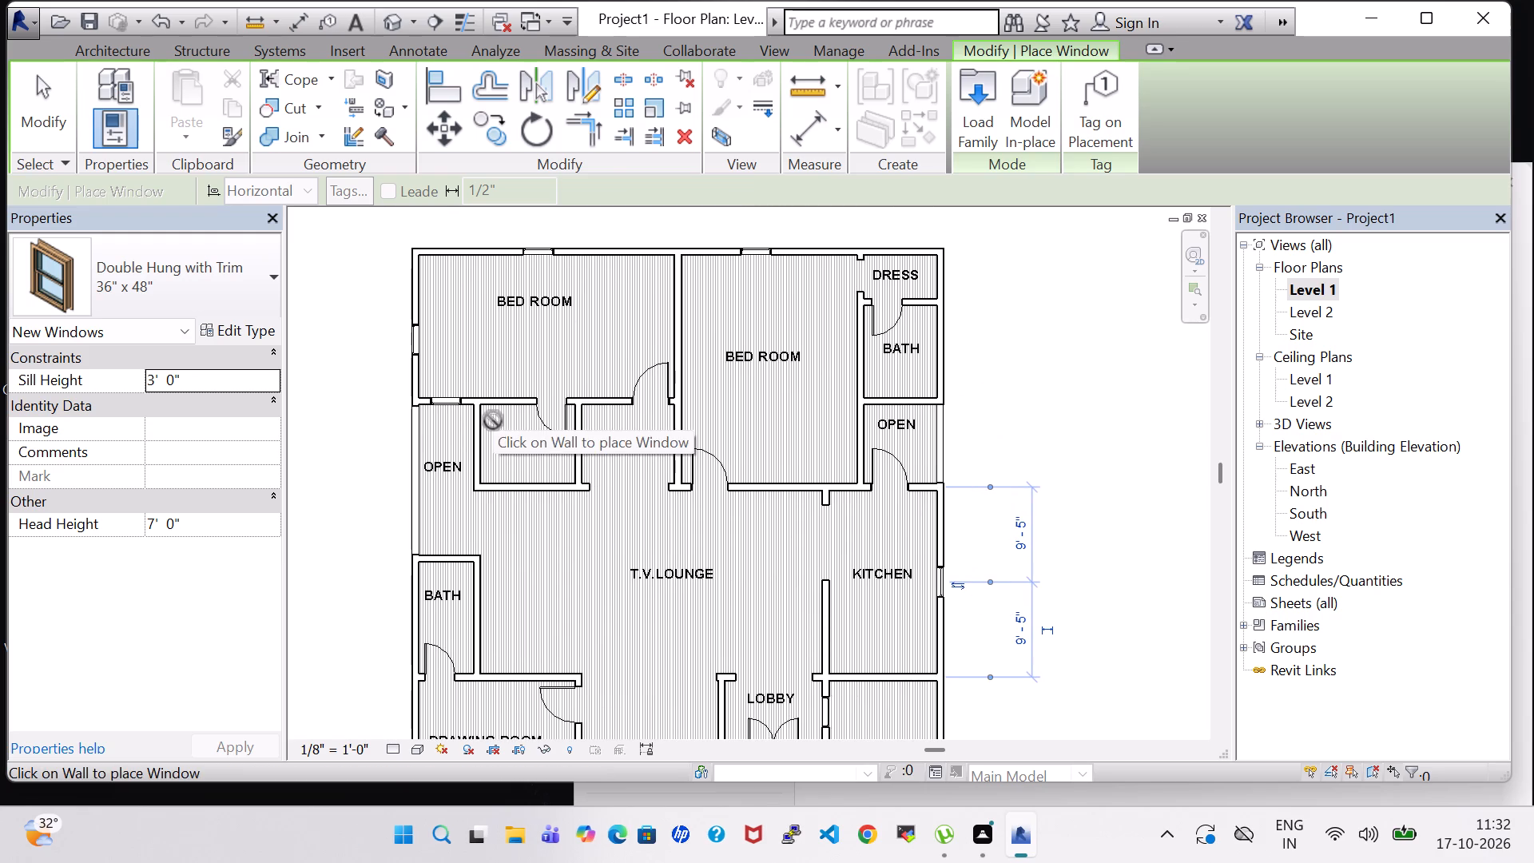
key(Escape)
key(Escape)
Replace the casement between the first bedroom and the adjoining open area with a Double Hung with Trim 36" x 48" window.
click(451, 402)
key(Delete)
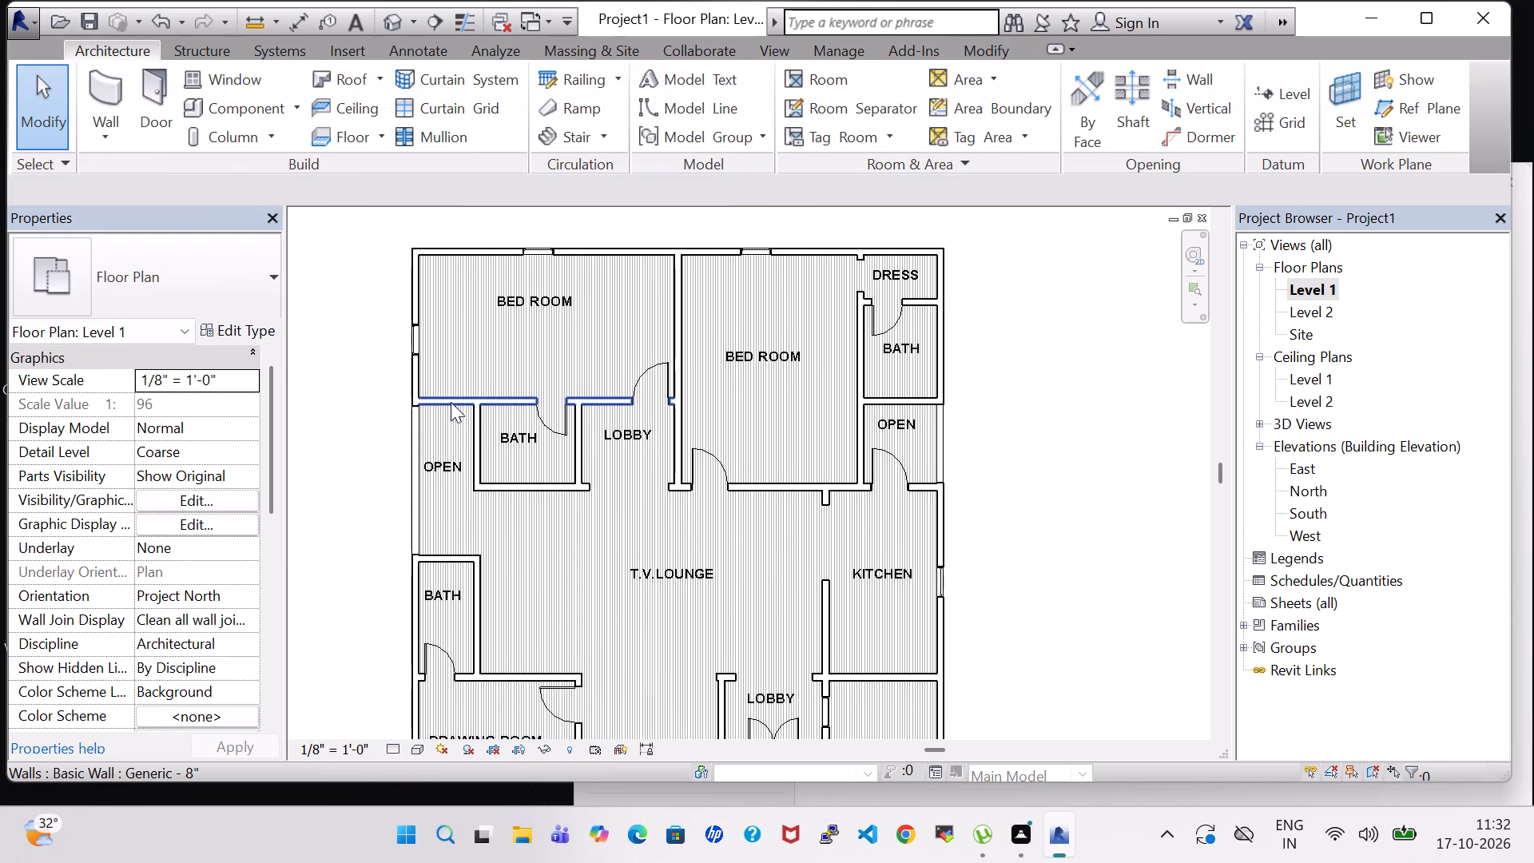
click(240, 71)
scroll(427, 350, up, 2)
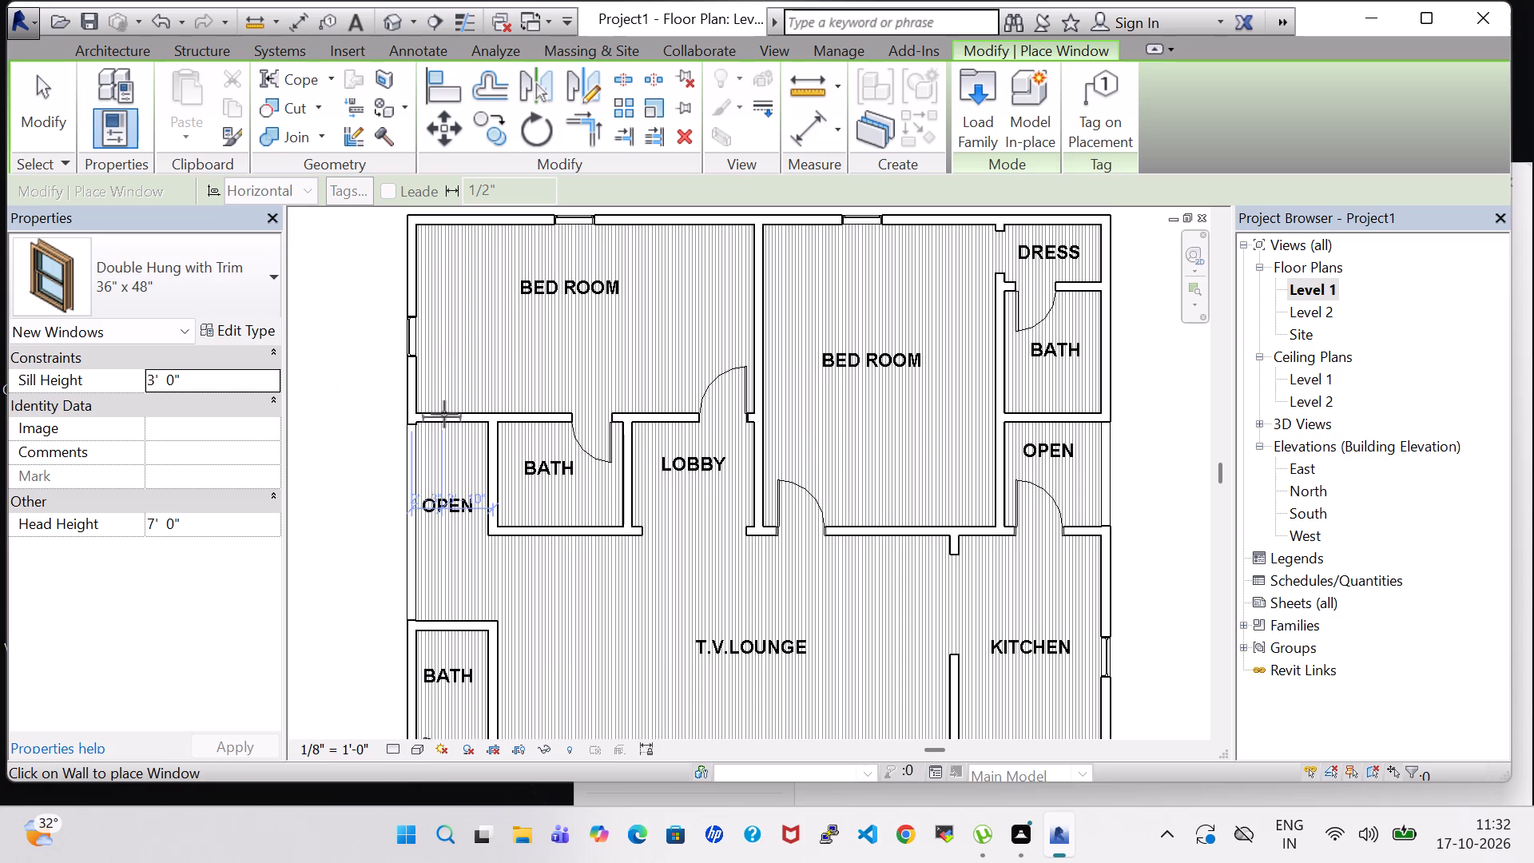
click(444, 421)
scroll(366, 422, down, 2)
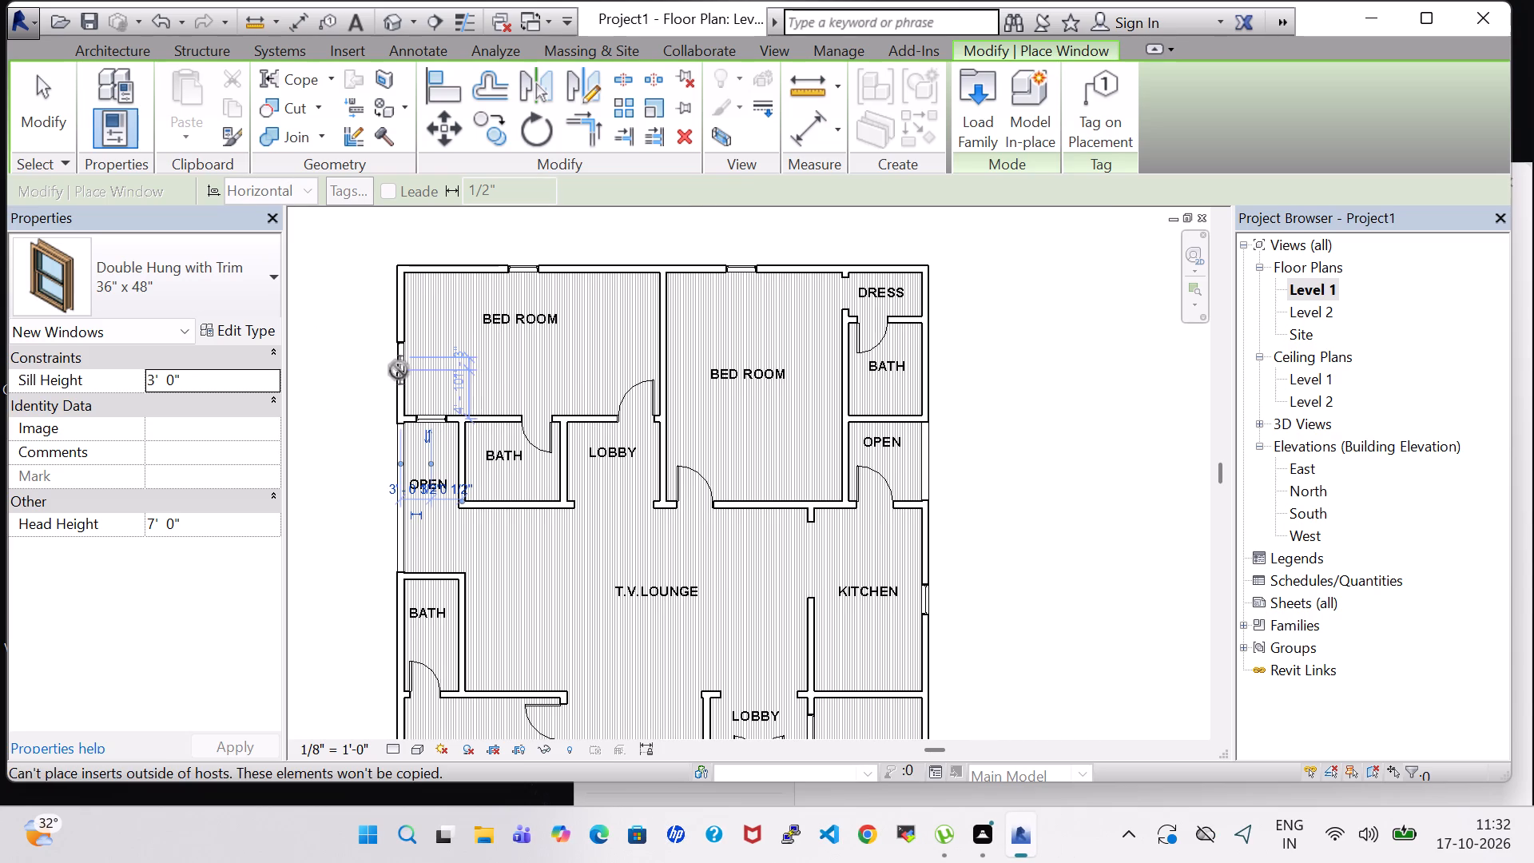
key(Escape)
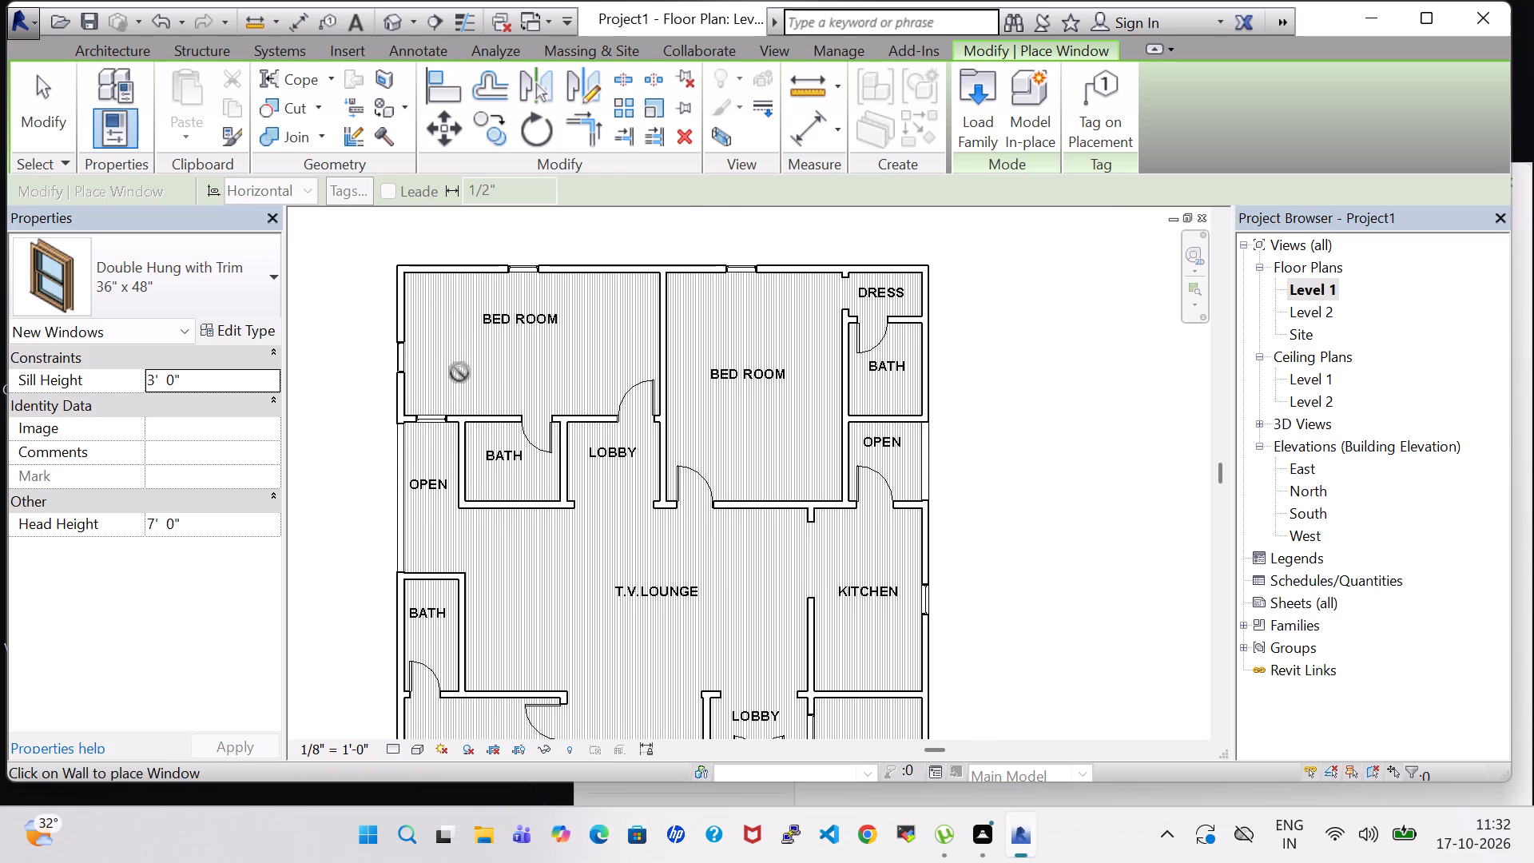
key(Escape)
Replace the casement in the lobby–porch wall with a Double Hung with Trim 36" x 48" window placed midway along the wall.
middle_drag(947, 595, 857, 335)
scroll(725, 435, up, 4)
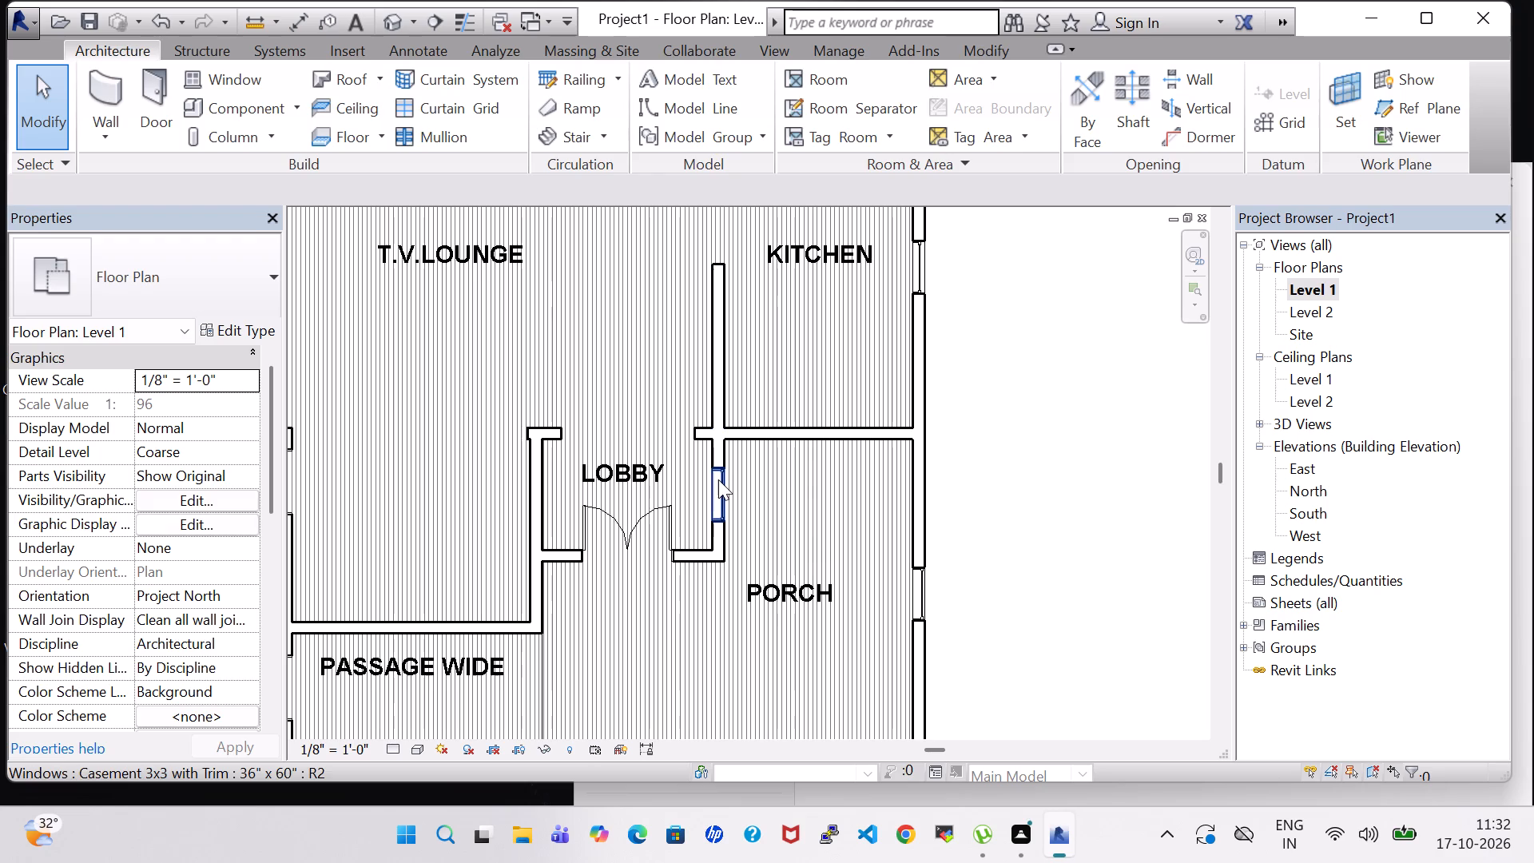
click(718, 483)
key(Delete)
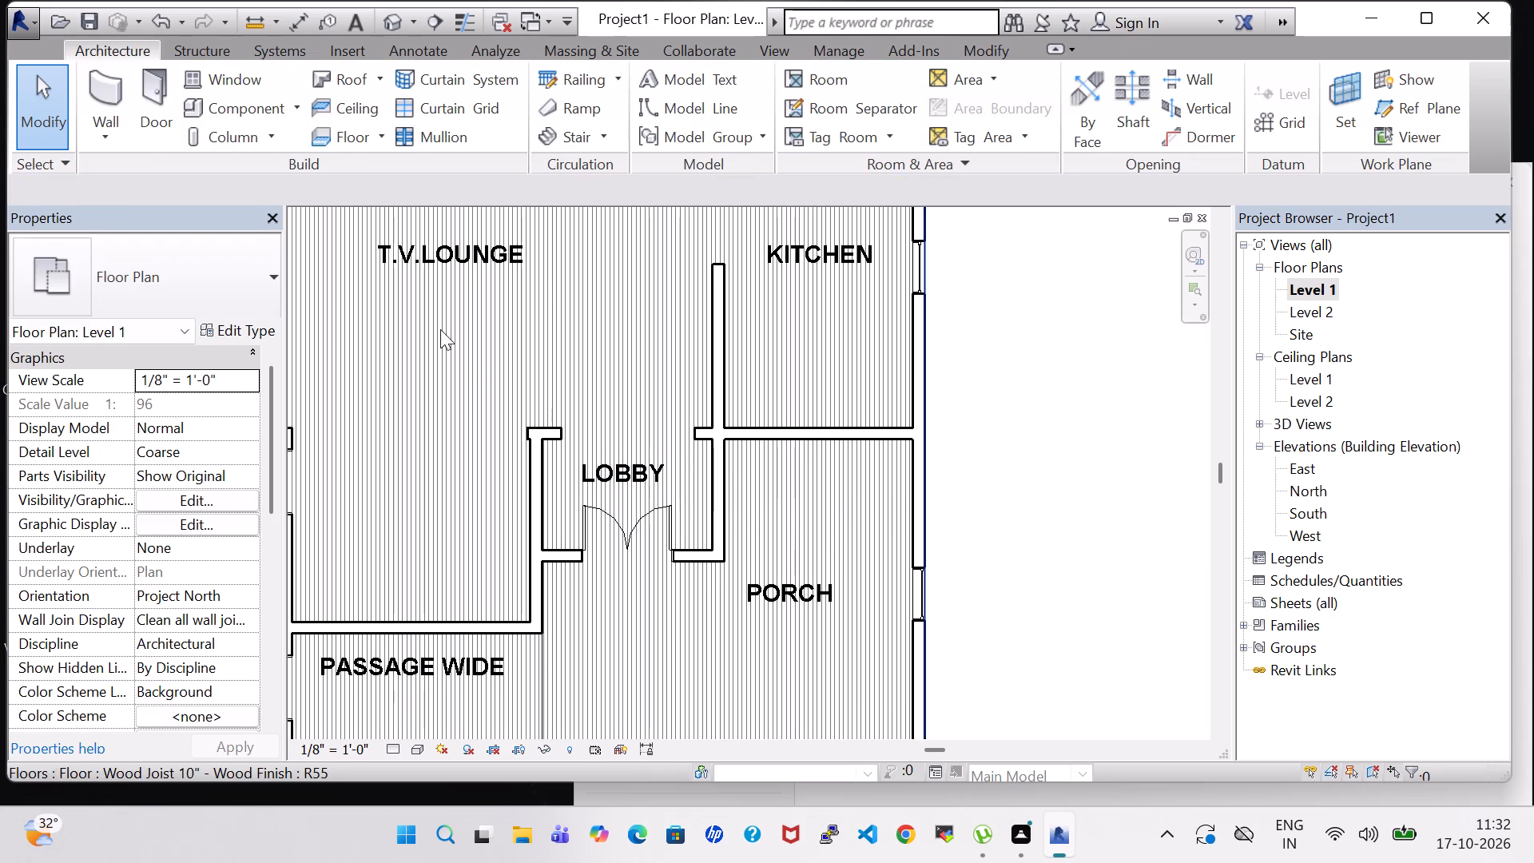
click(221, 80)
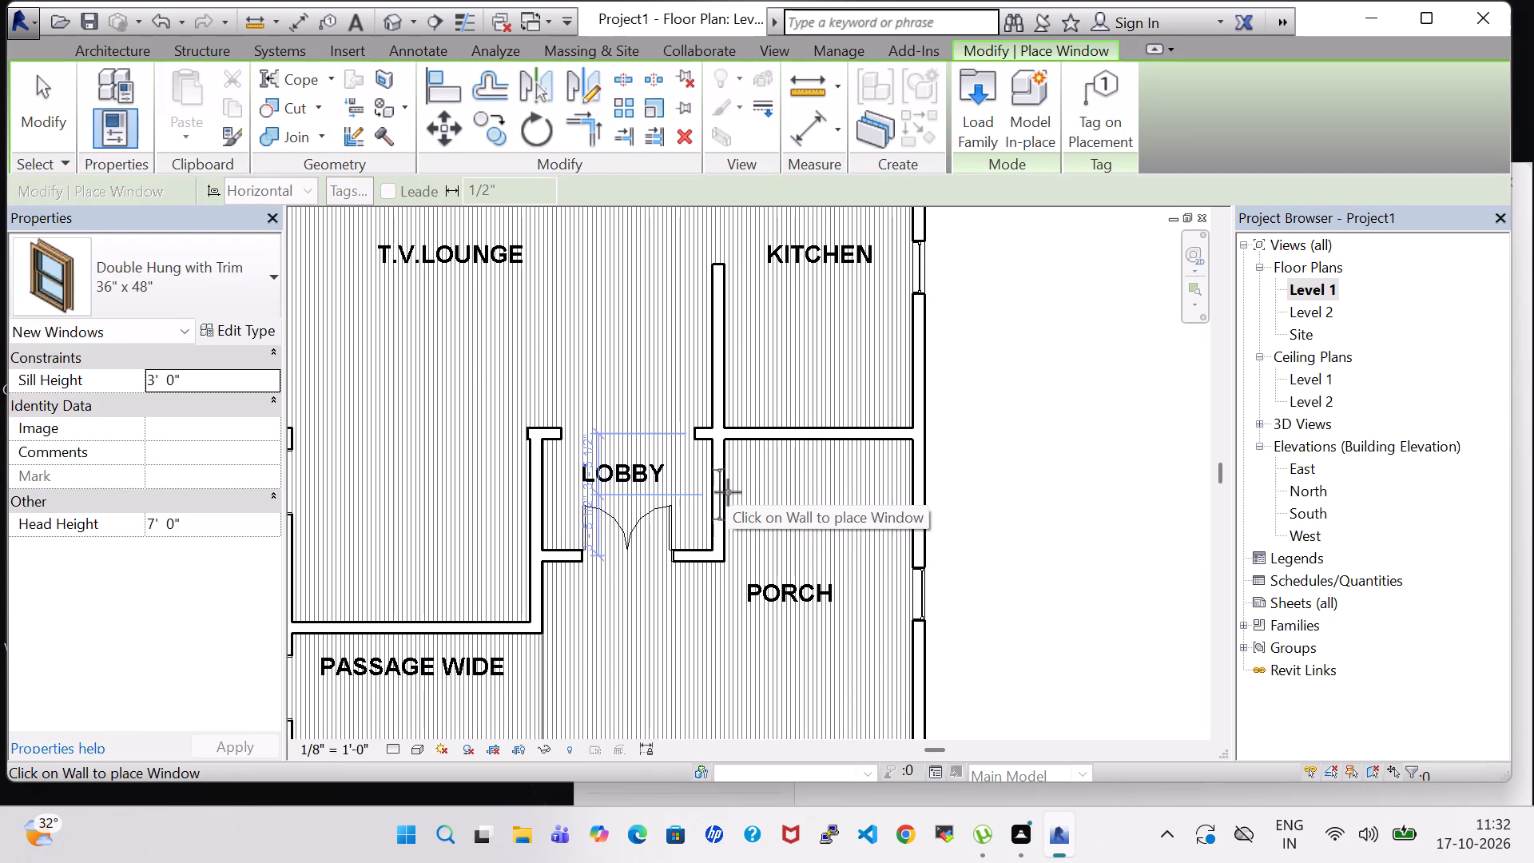
click(728, 492)
scroll(1070, 530, down, 4)
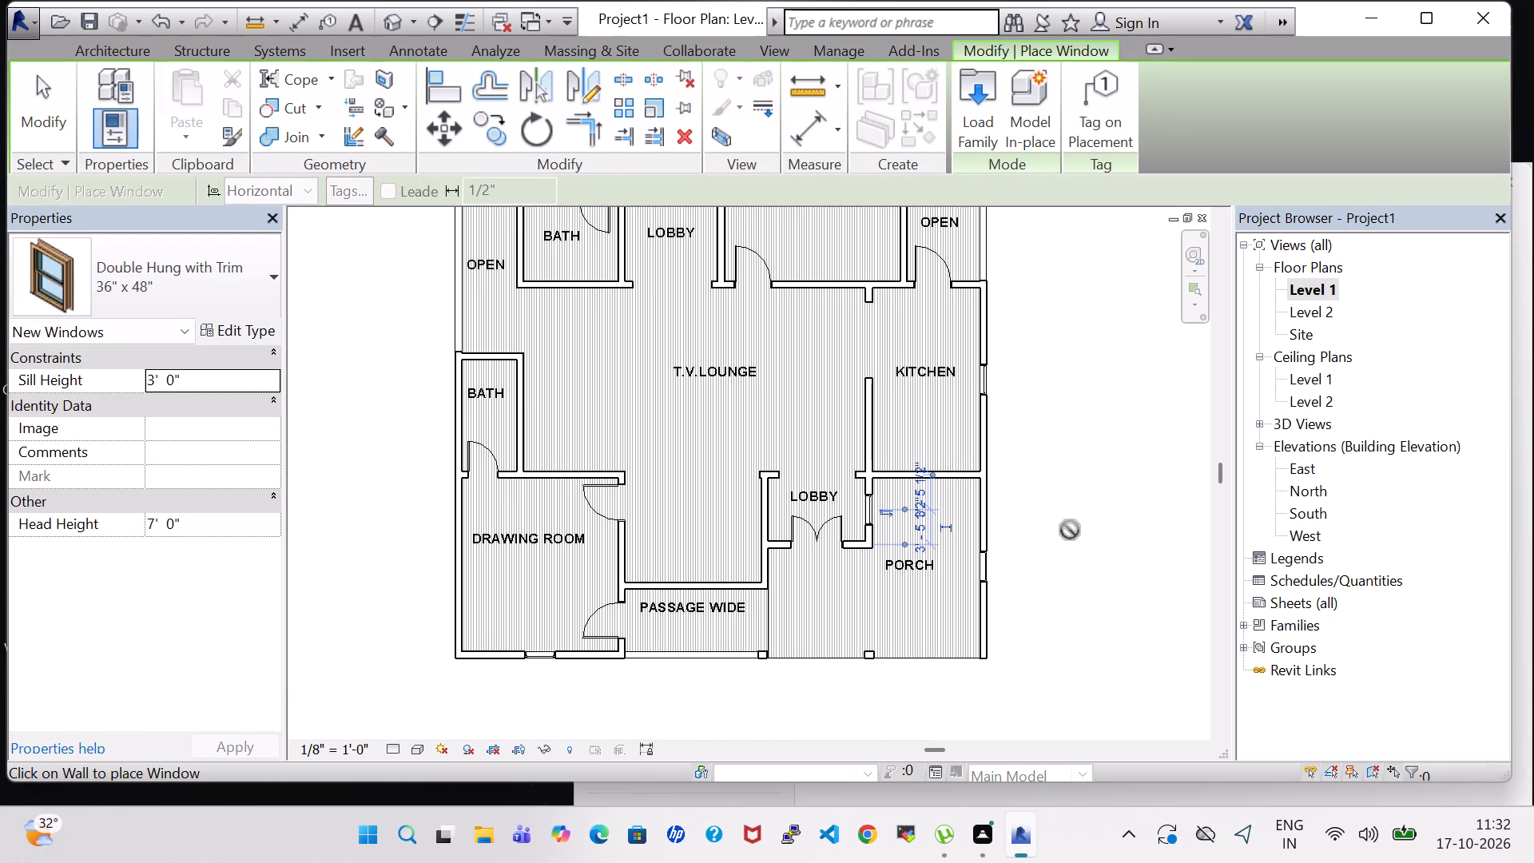
key(Escape)
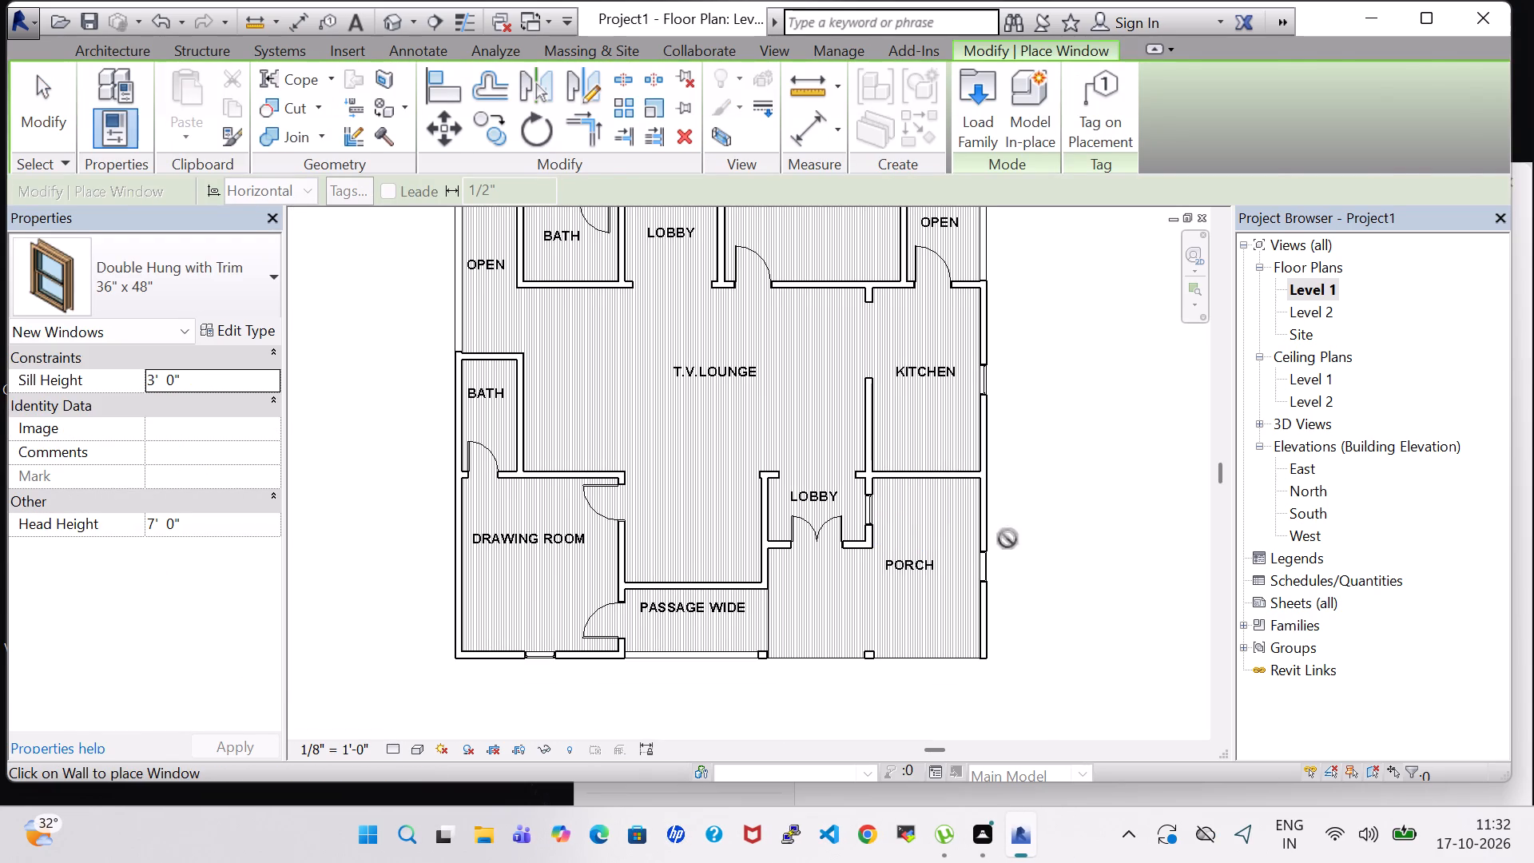
key(Escape)
Set the width of the Casement 3x3 with Trim 36" x 60" type to 4'-0", using the porch's exterior side window.
click(989, 569)
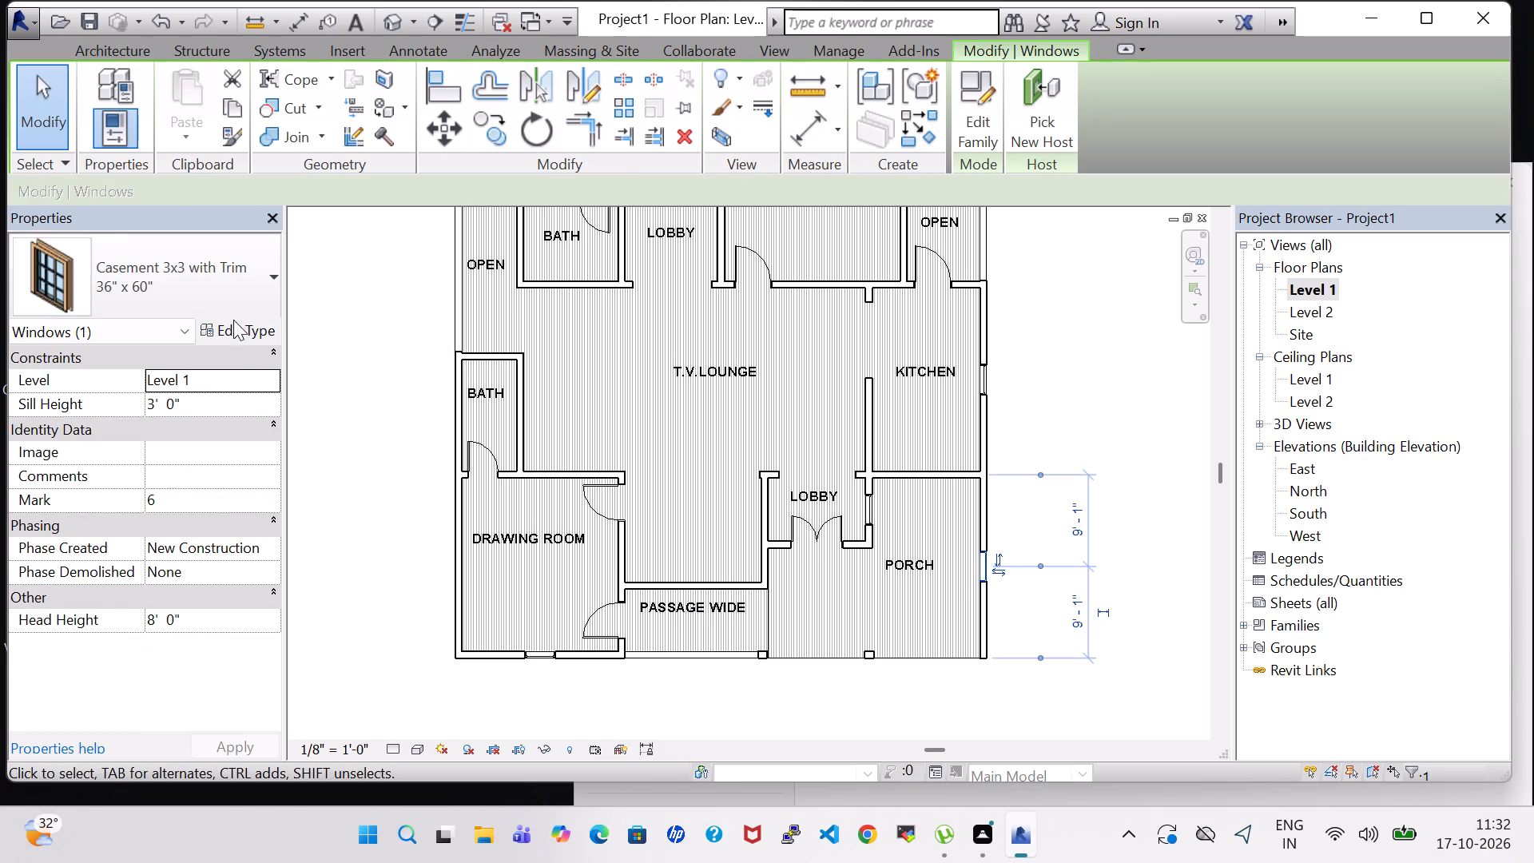
click(236, 333)
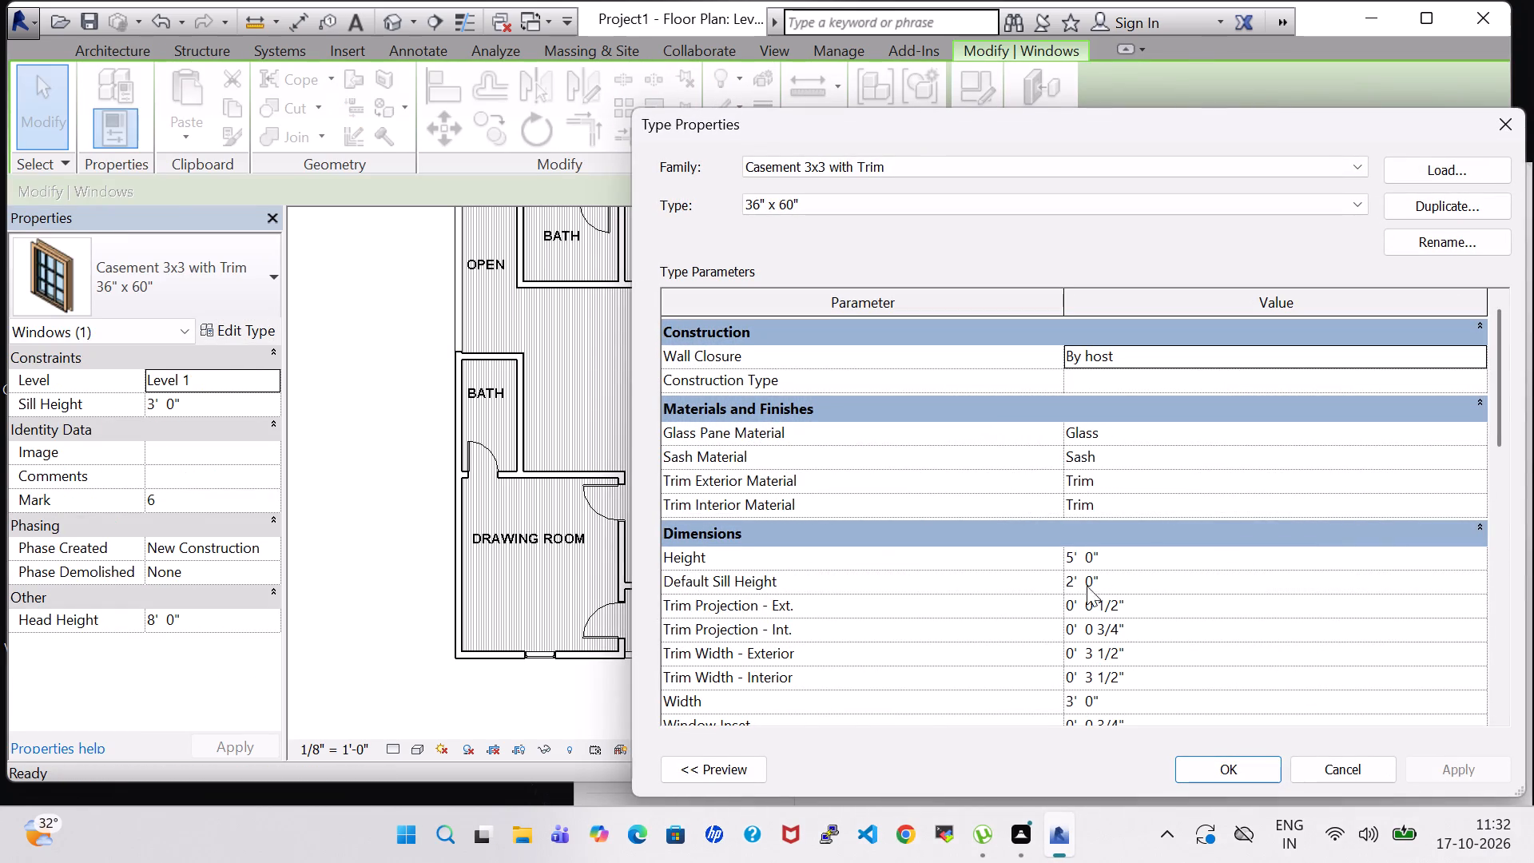
click(1078, 698)
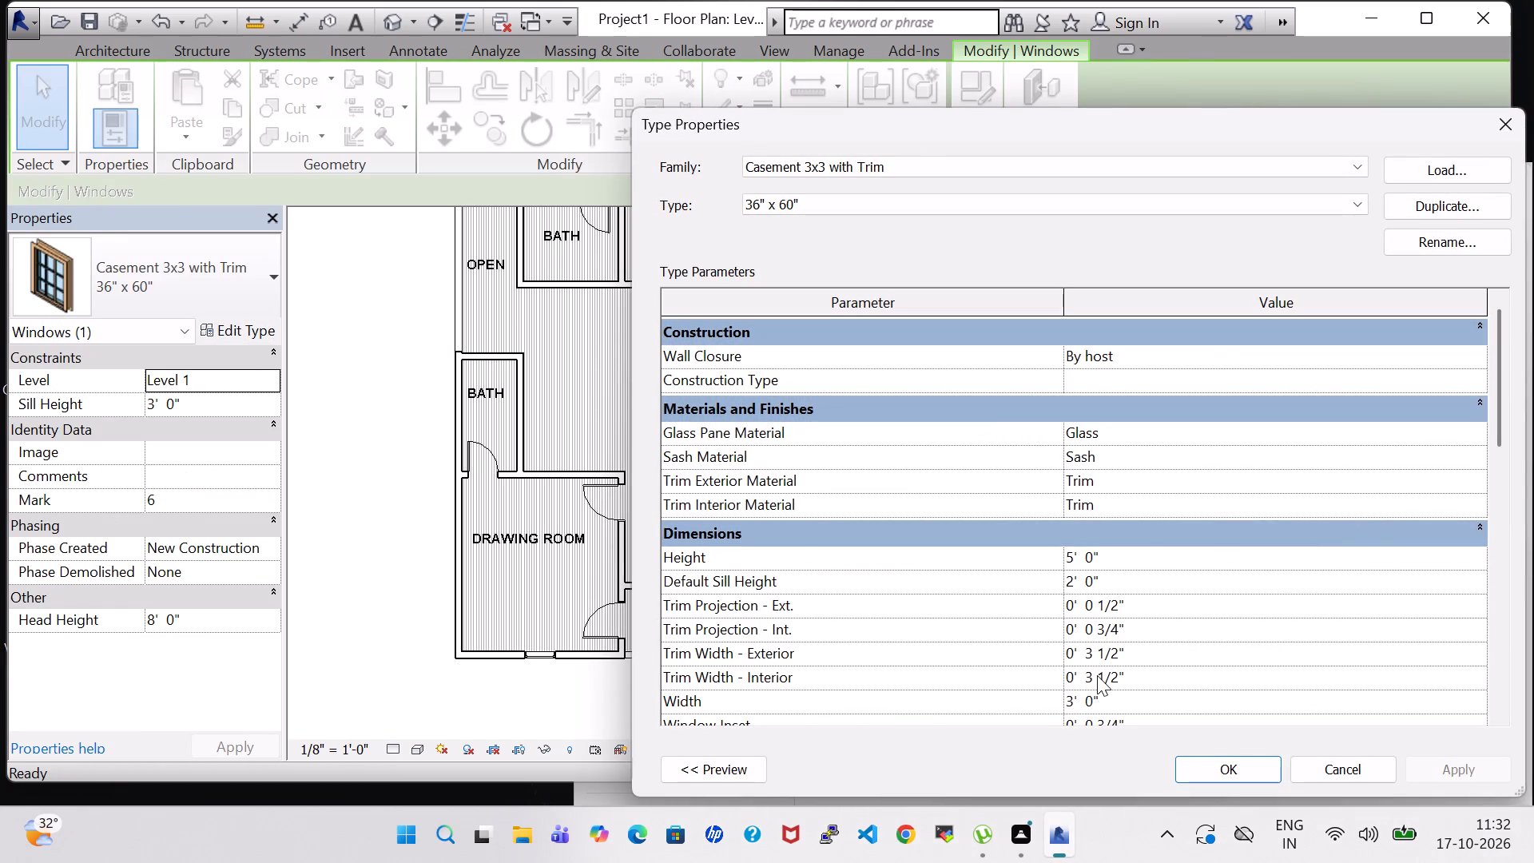
key(Left)
key(BackSpace)
key(4)
click(1462, 764)
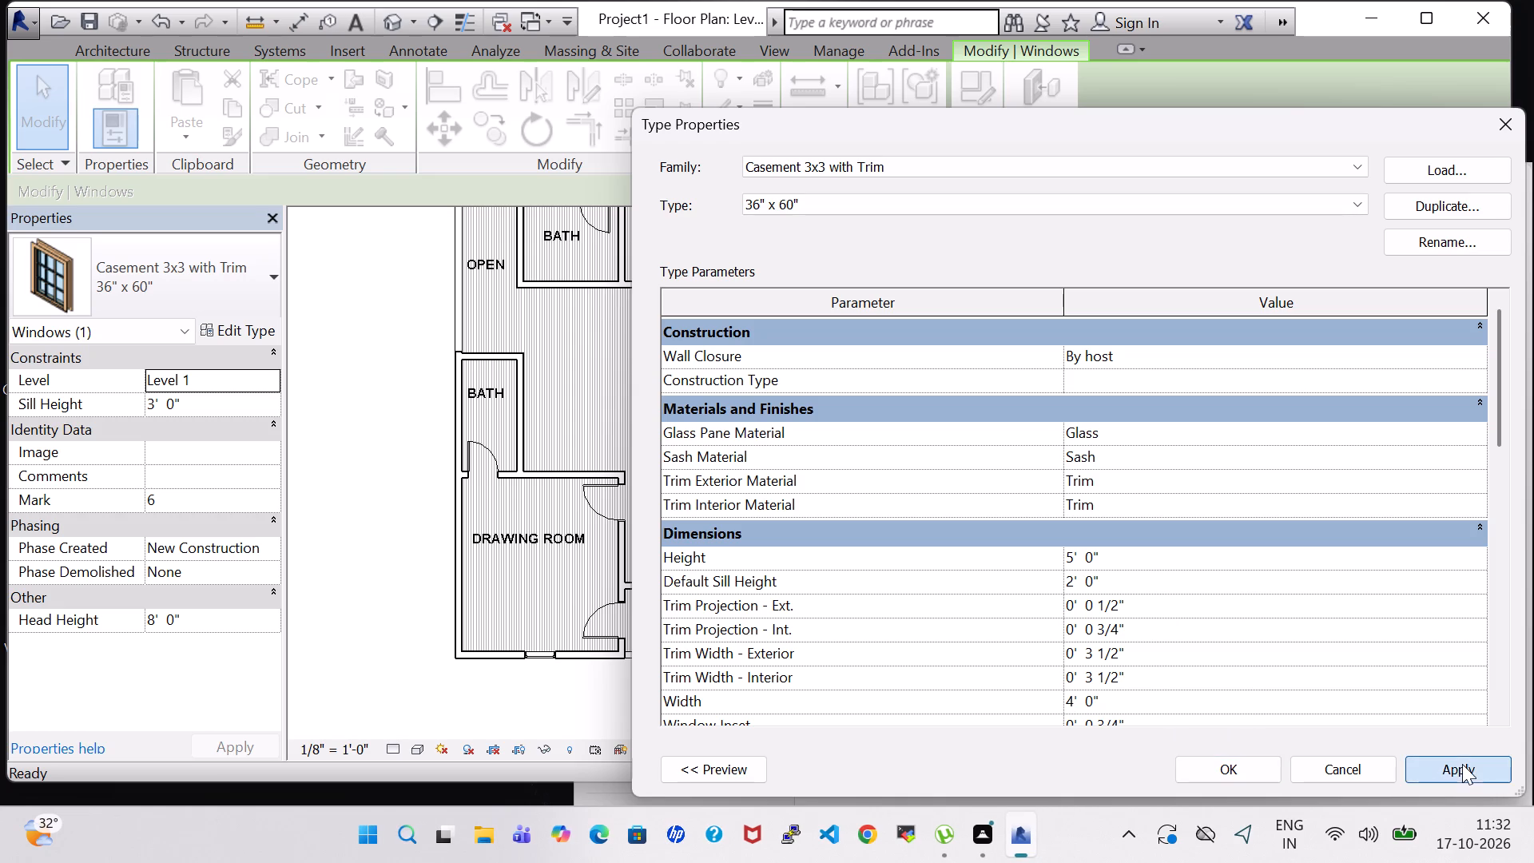
click(1230, 774)
click(1059, 318)
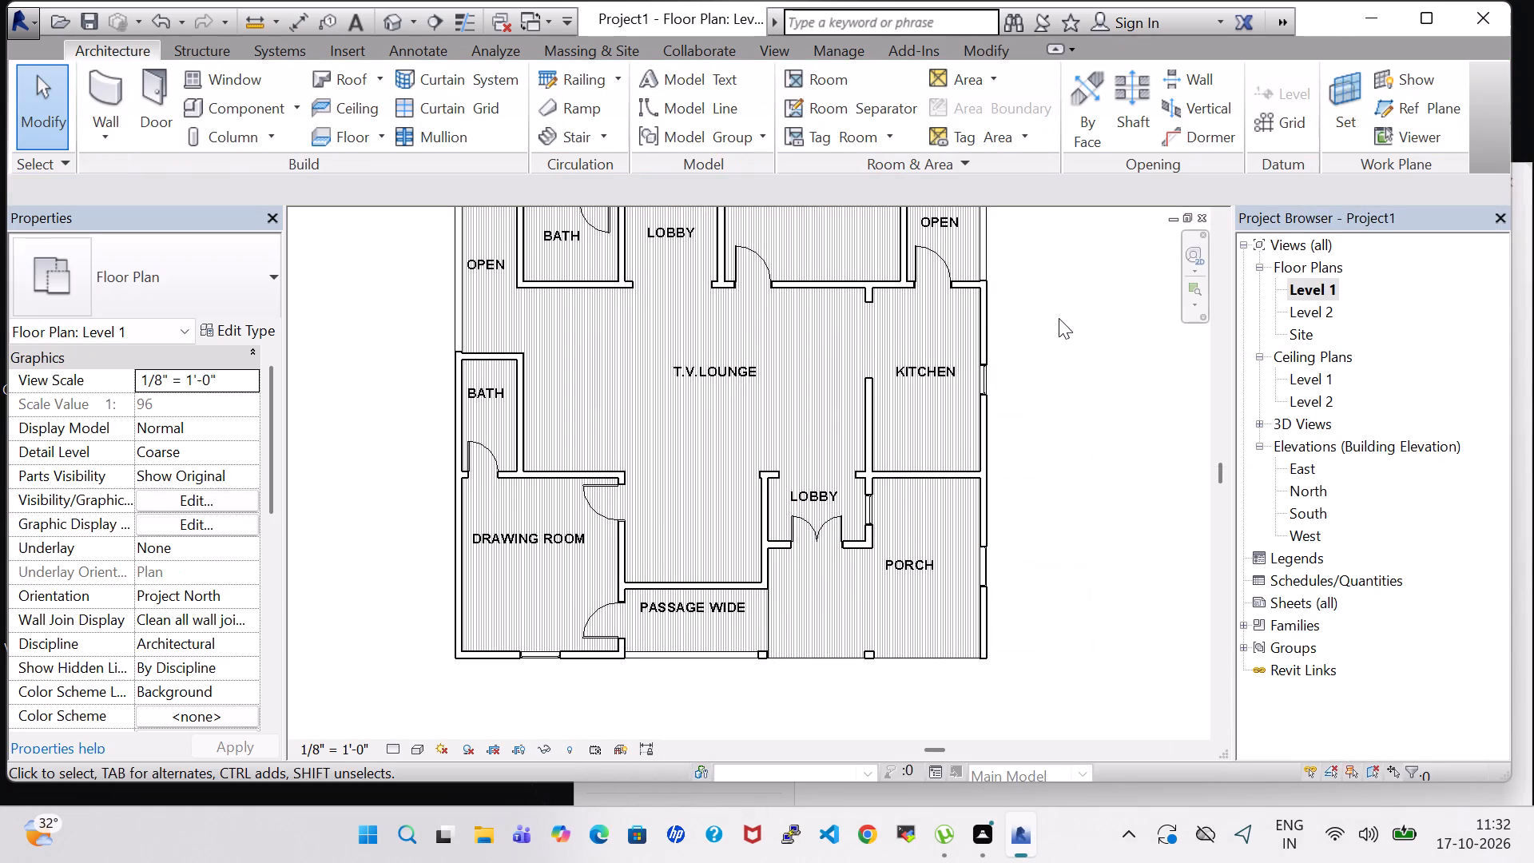
Check the types available for the kitchen window and the type properties of the second bedroom's rear-wall window.
click(981, 387)
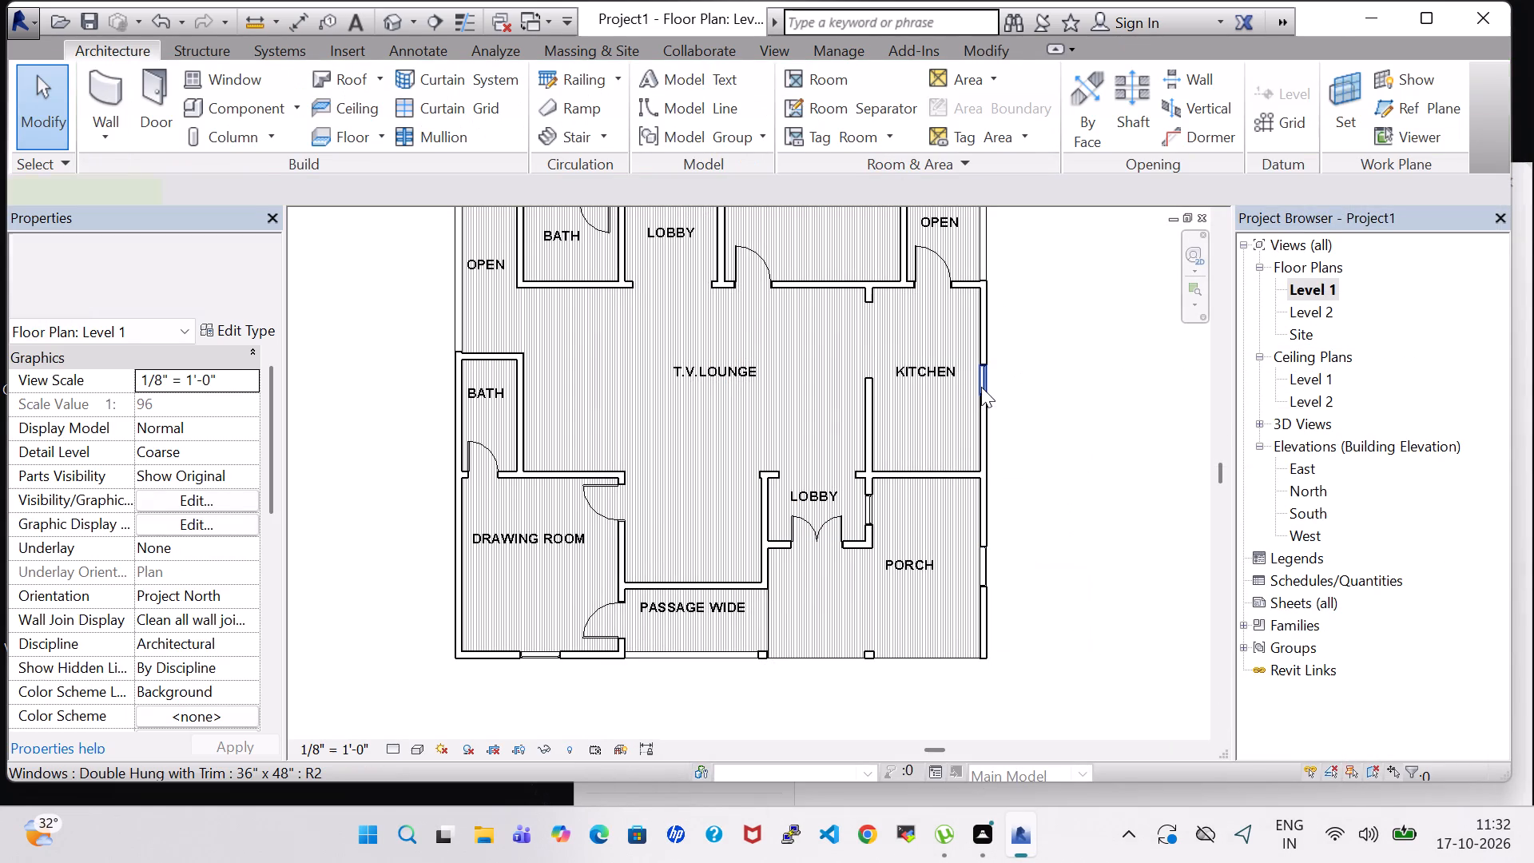
click(145, 292)
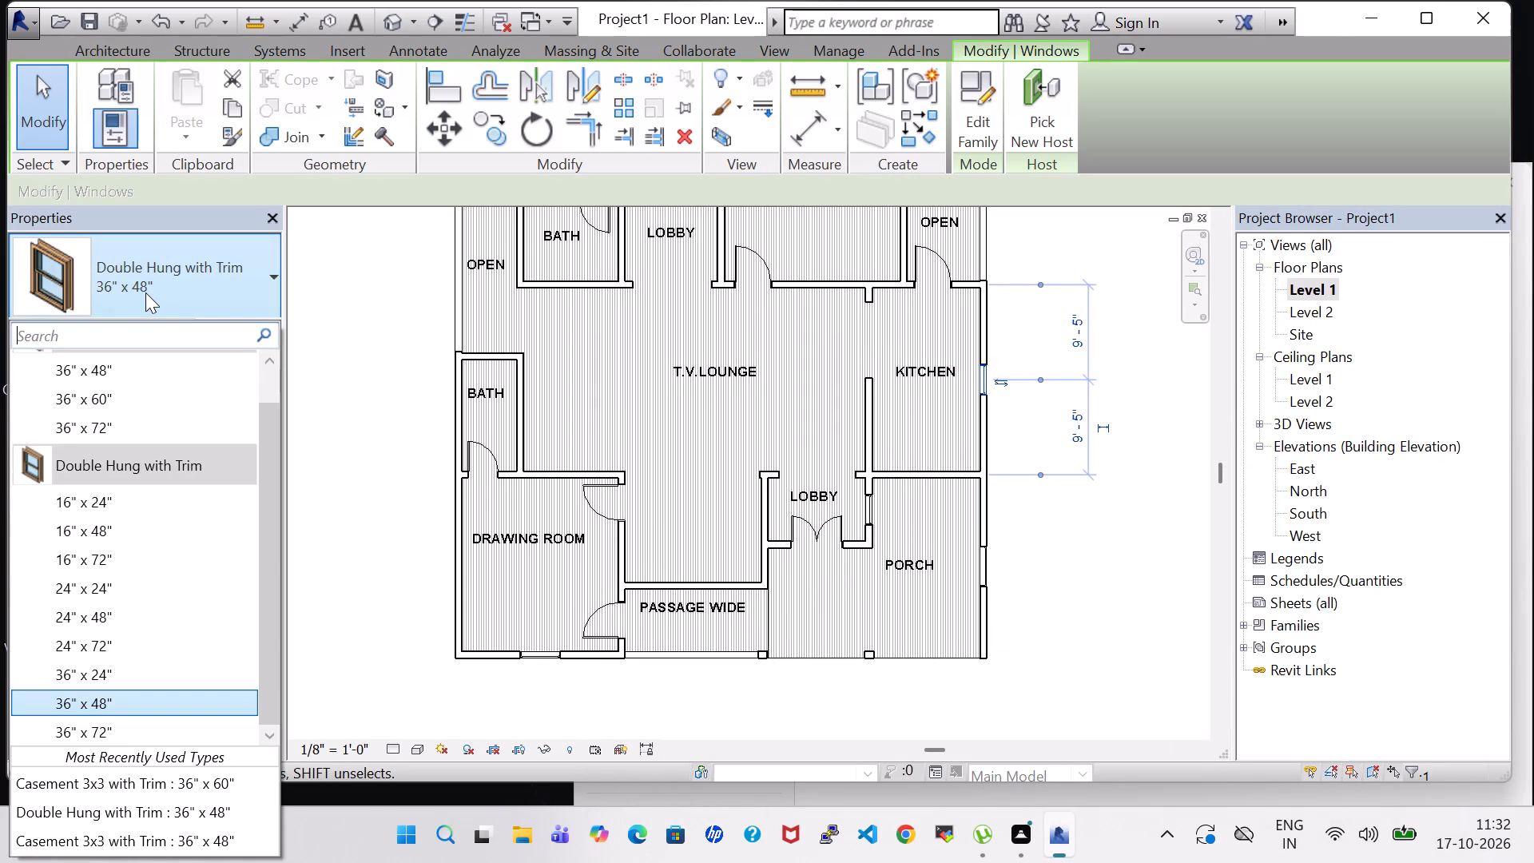
scroll(216, 569, down, 2)
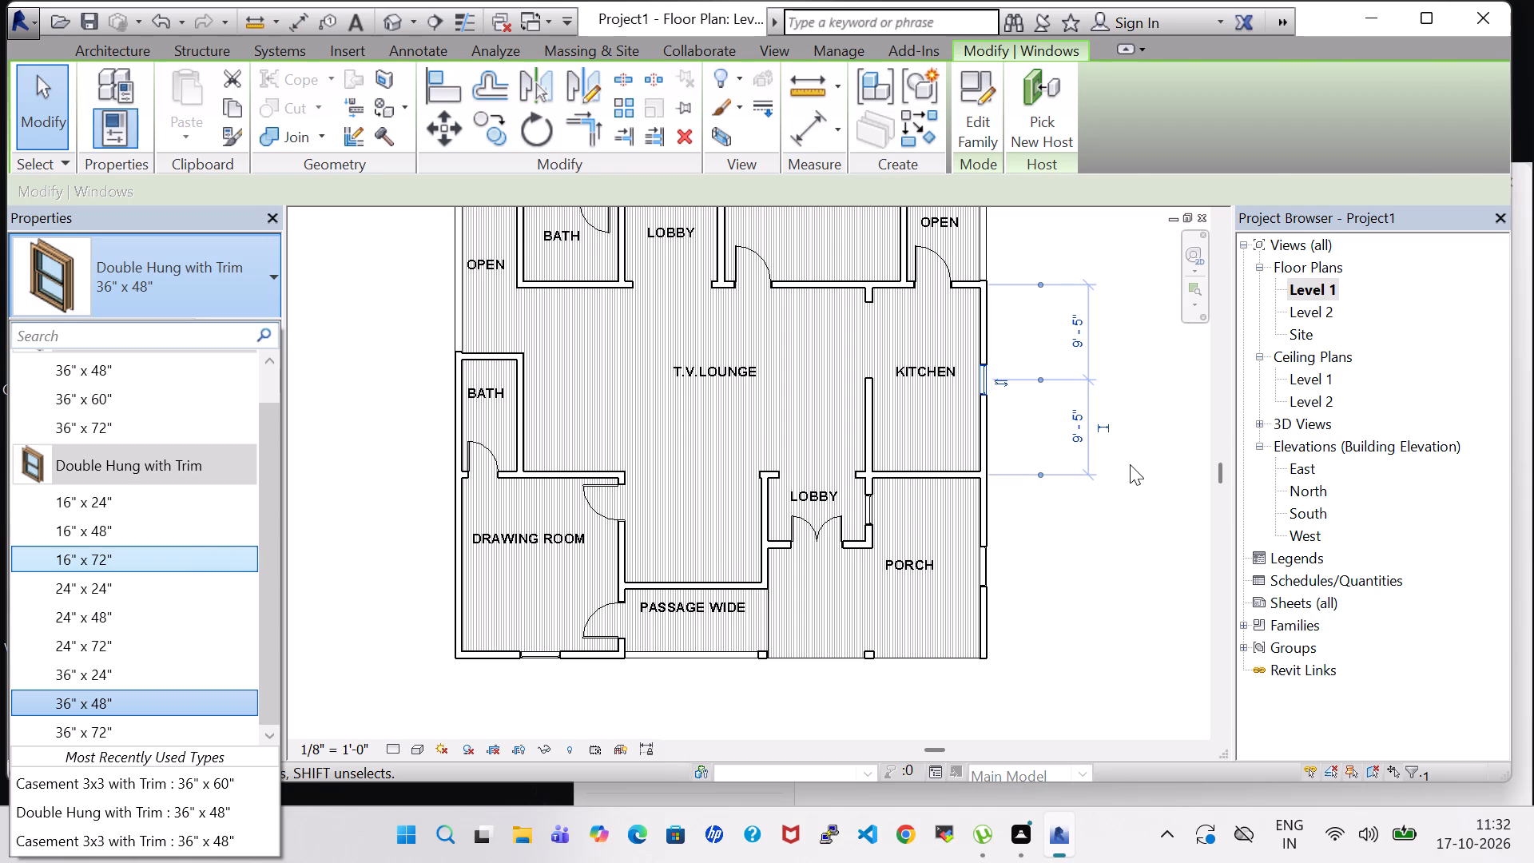
click(1130, 464)
scroll(1079, 404, down, 2)
middle_drag(1079, 404, 1079, 612)
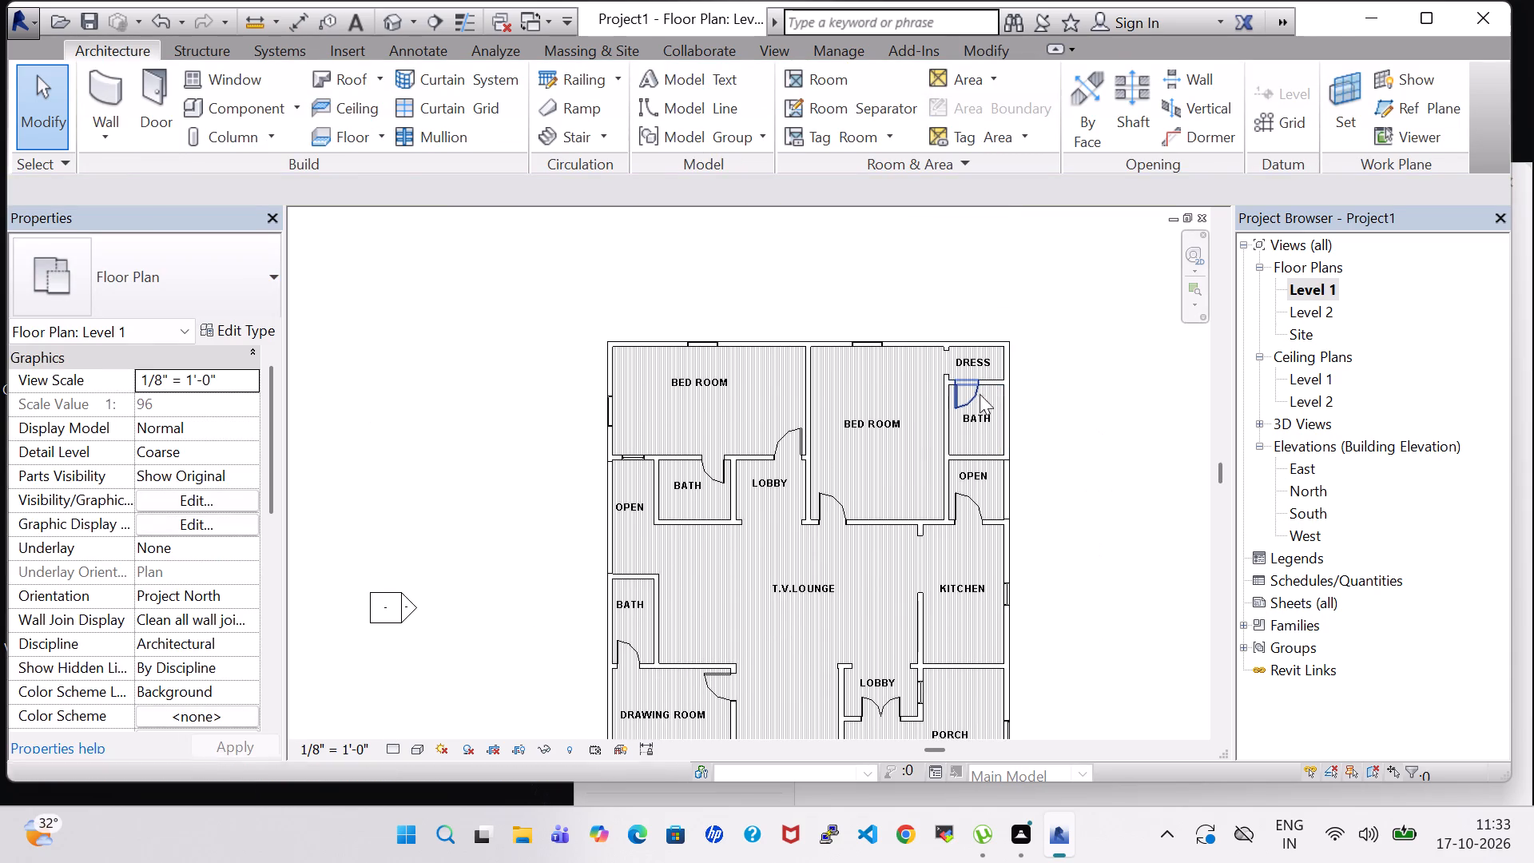
scroll(976, 402, up, 1)
click(863, 335)
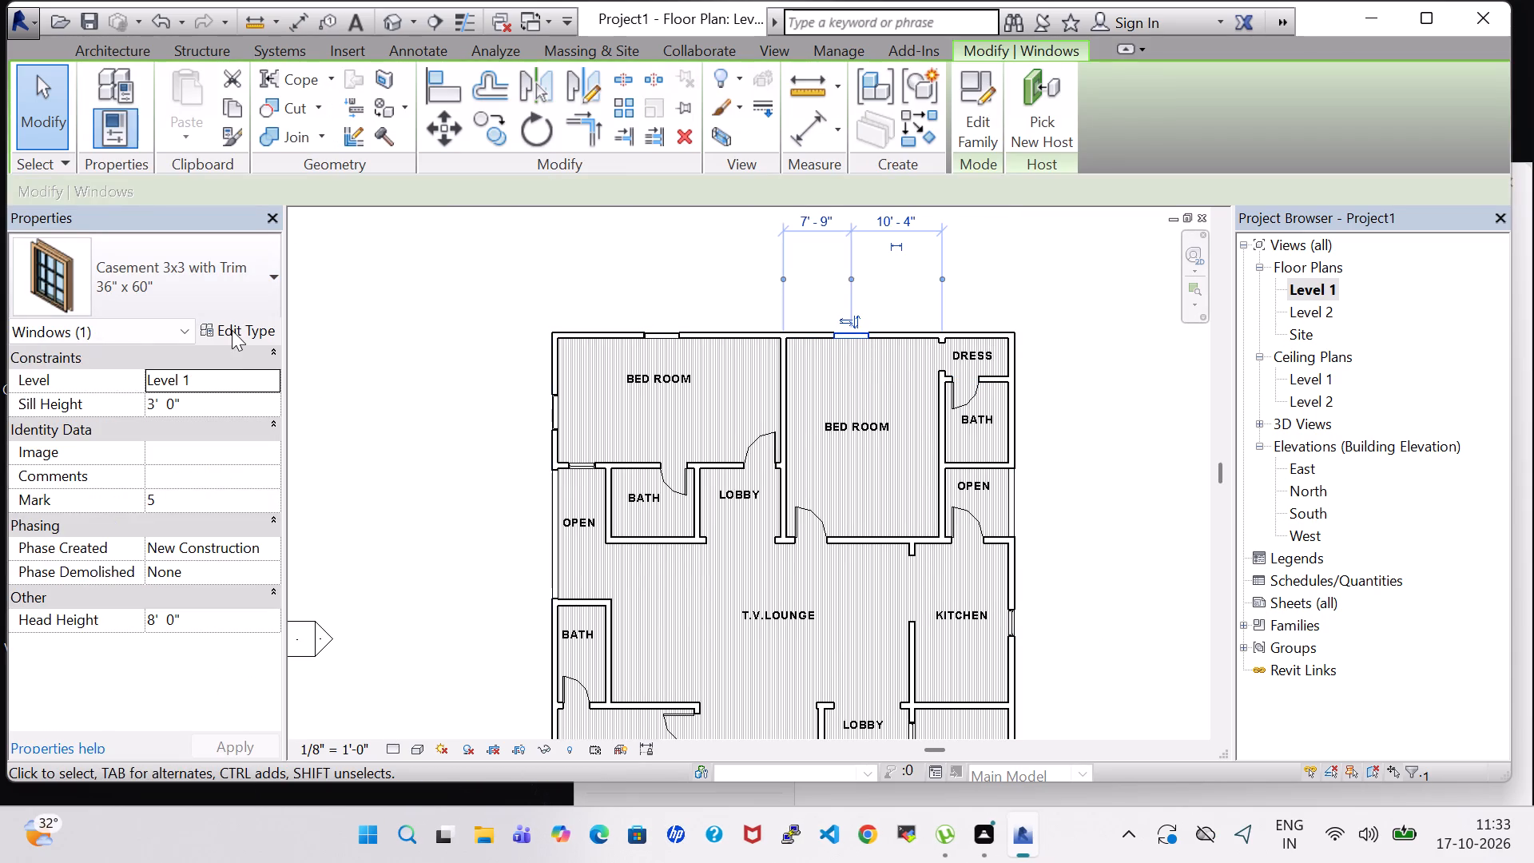
click(232, 330)
click(1248, 765)
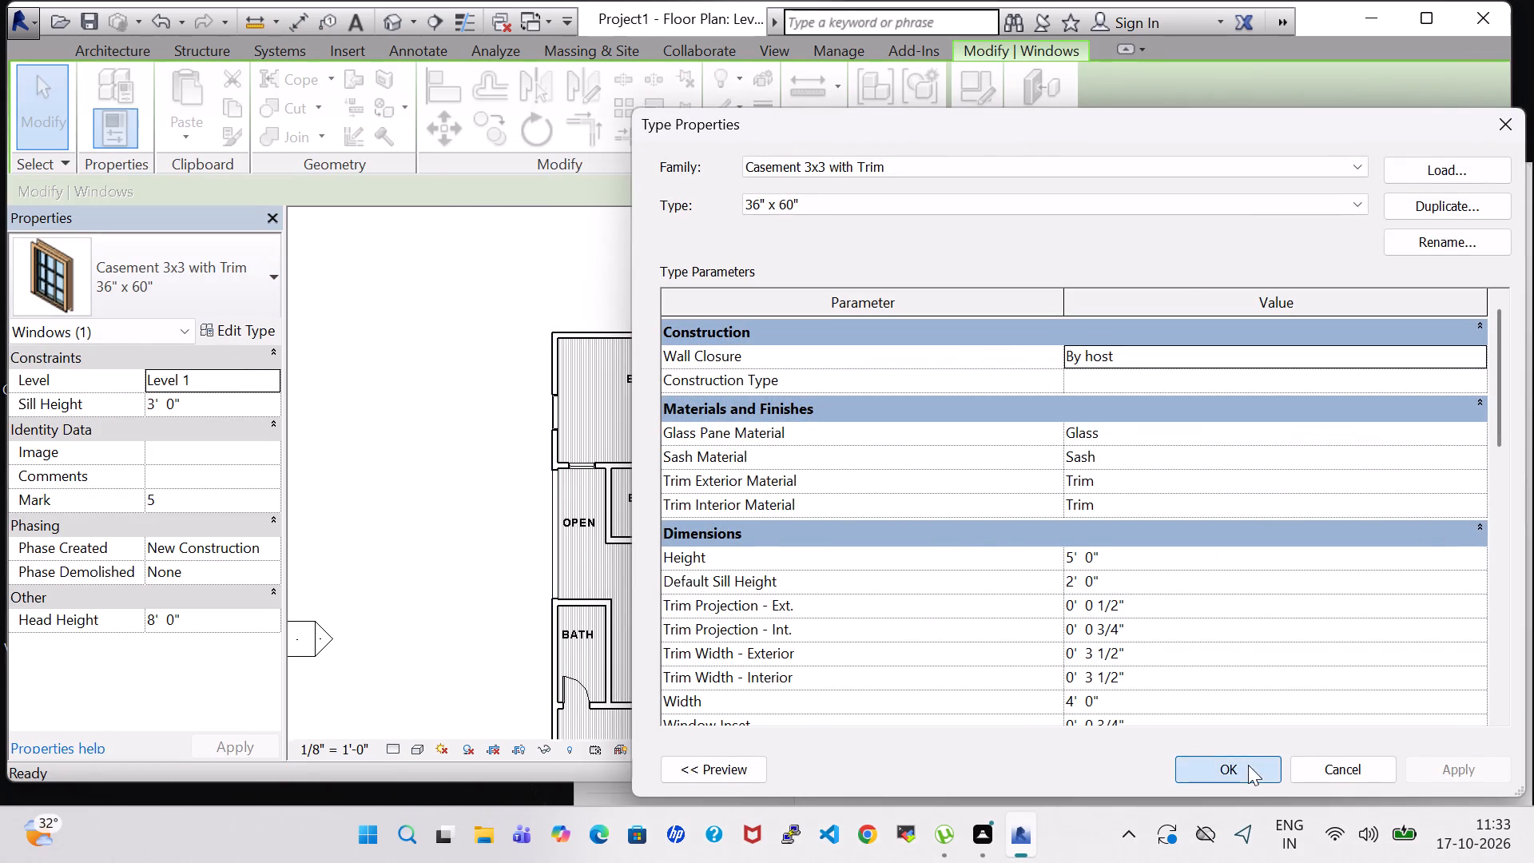
Check the type properties of the first bedroom's exterior side-wall casement window.
click(554, 402)
click(121, 272)
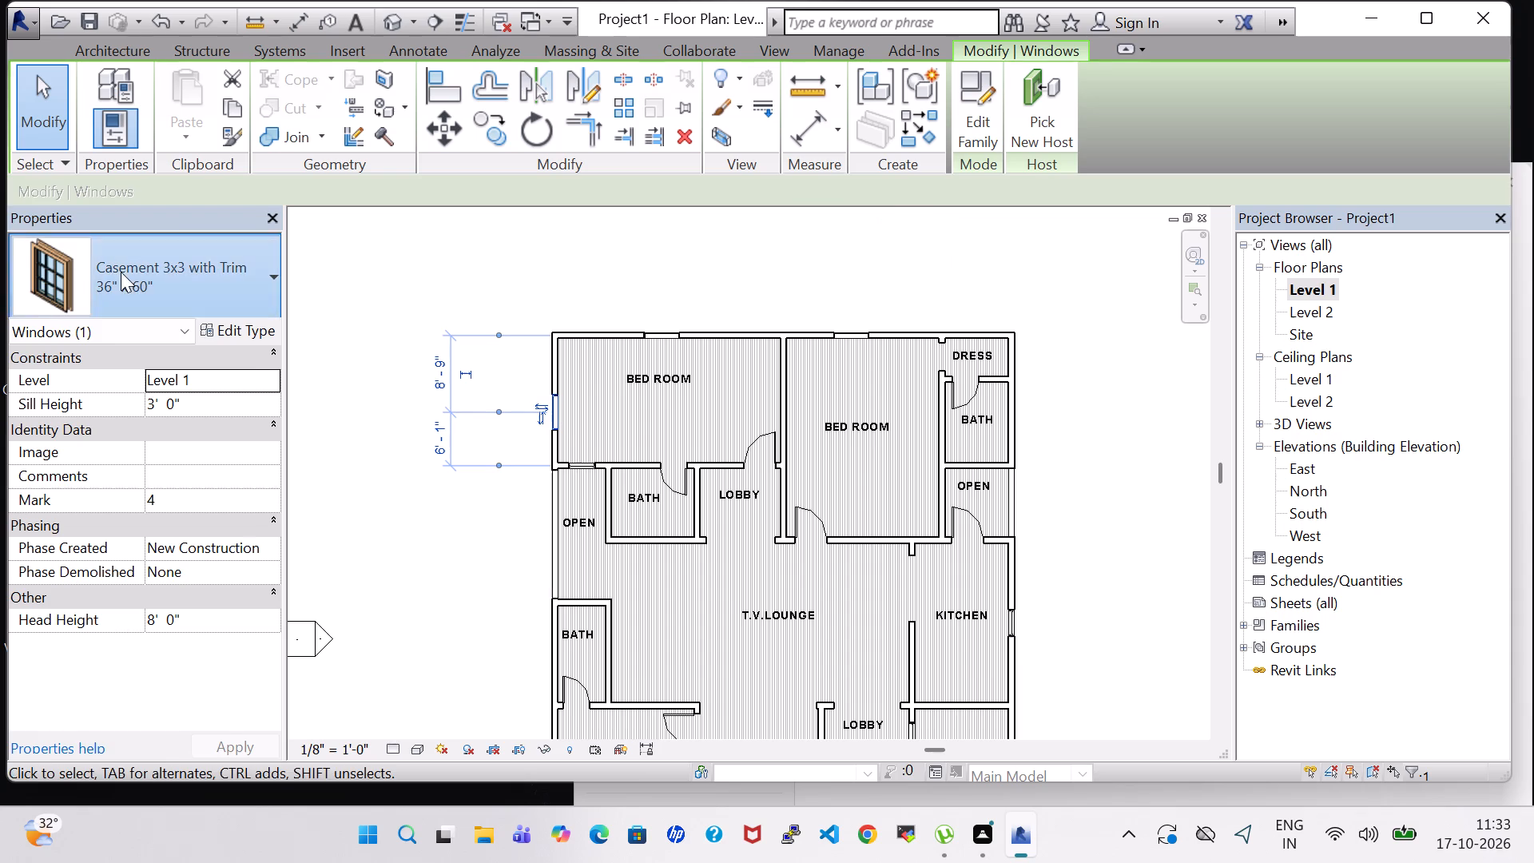
click(415, 244)
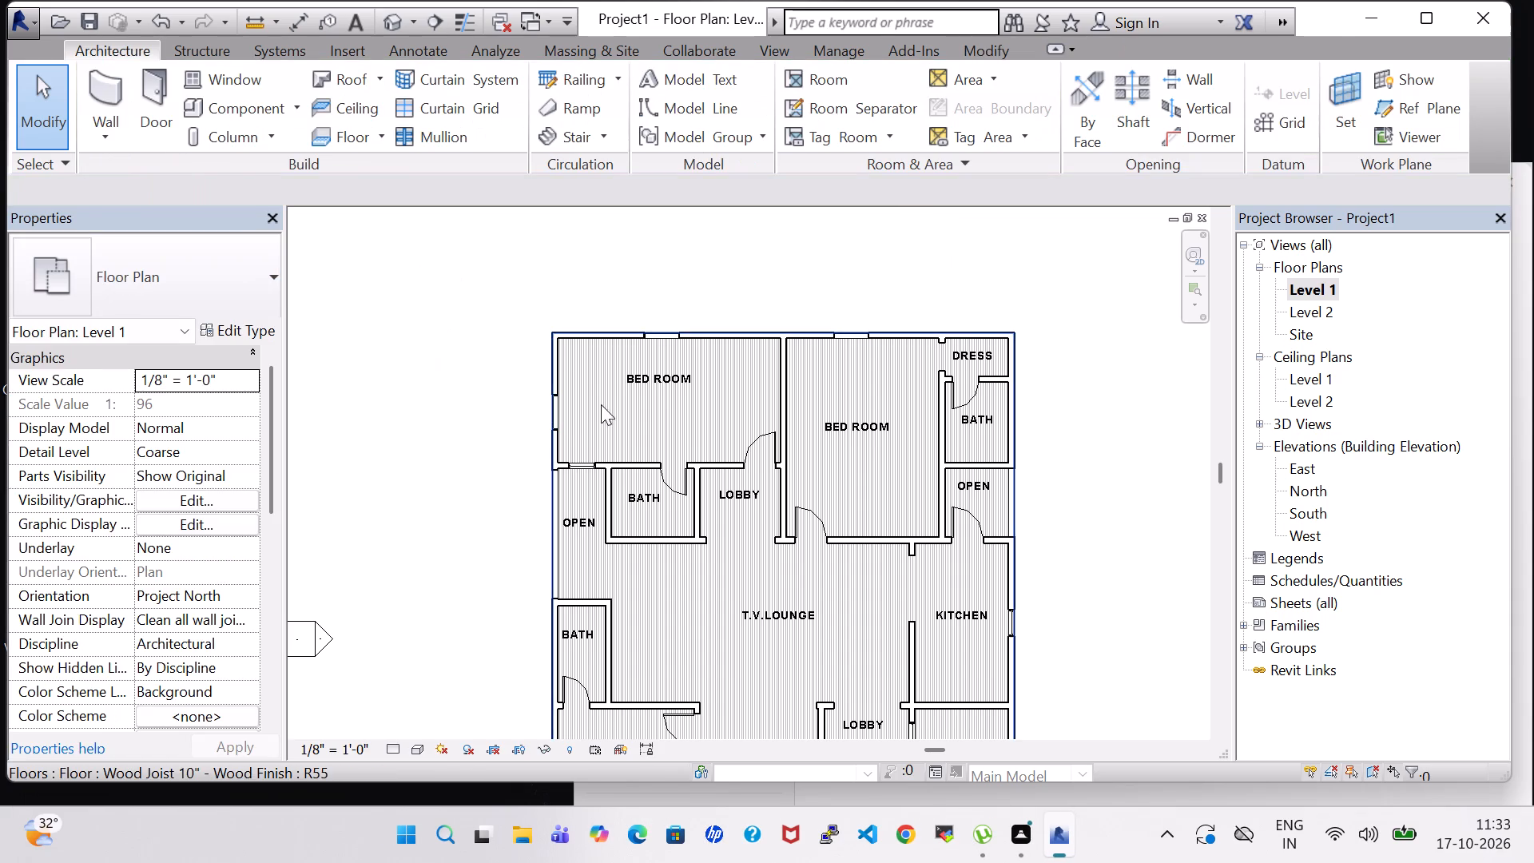
click(554, 408)
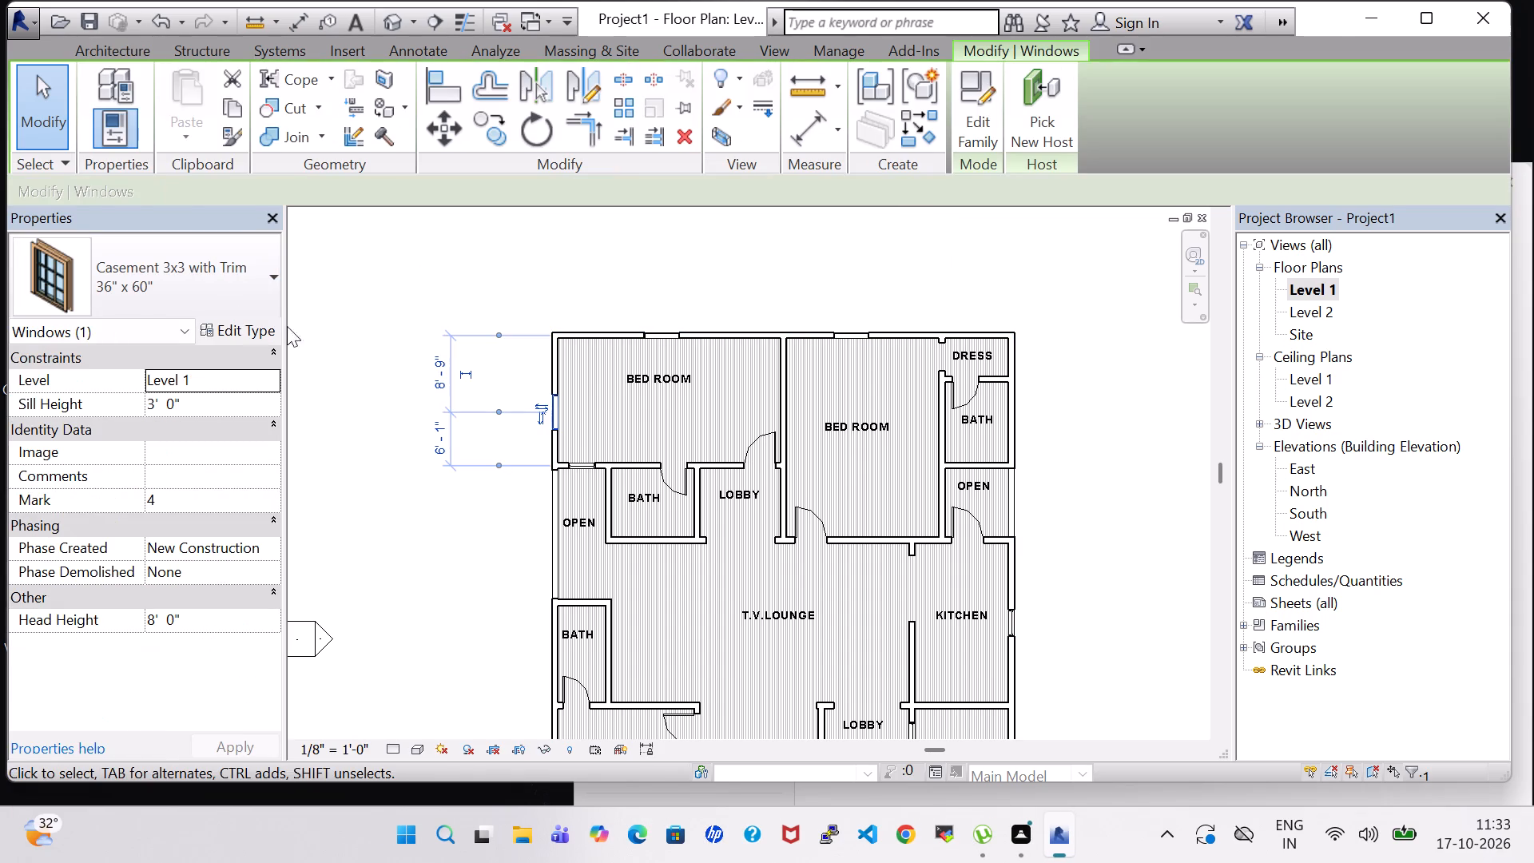
click(230, 331)
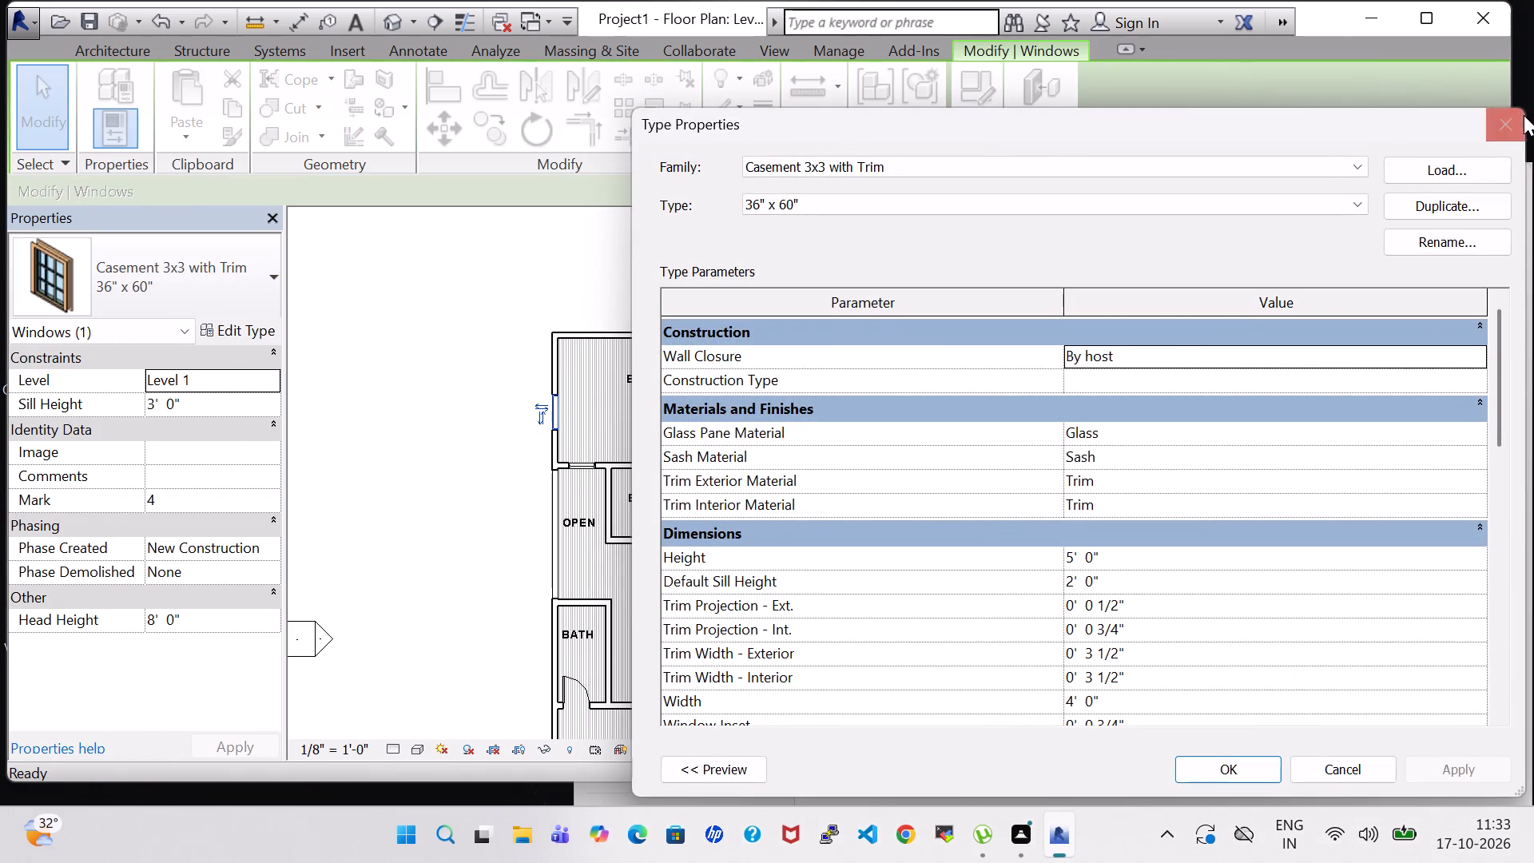
click(1524, 121)
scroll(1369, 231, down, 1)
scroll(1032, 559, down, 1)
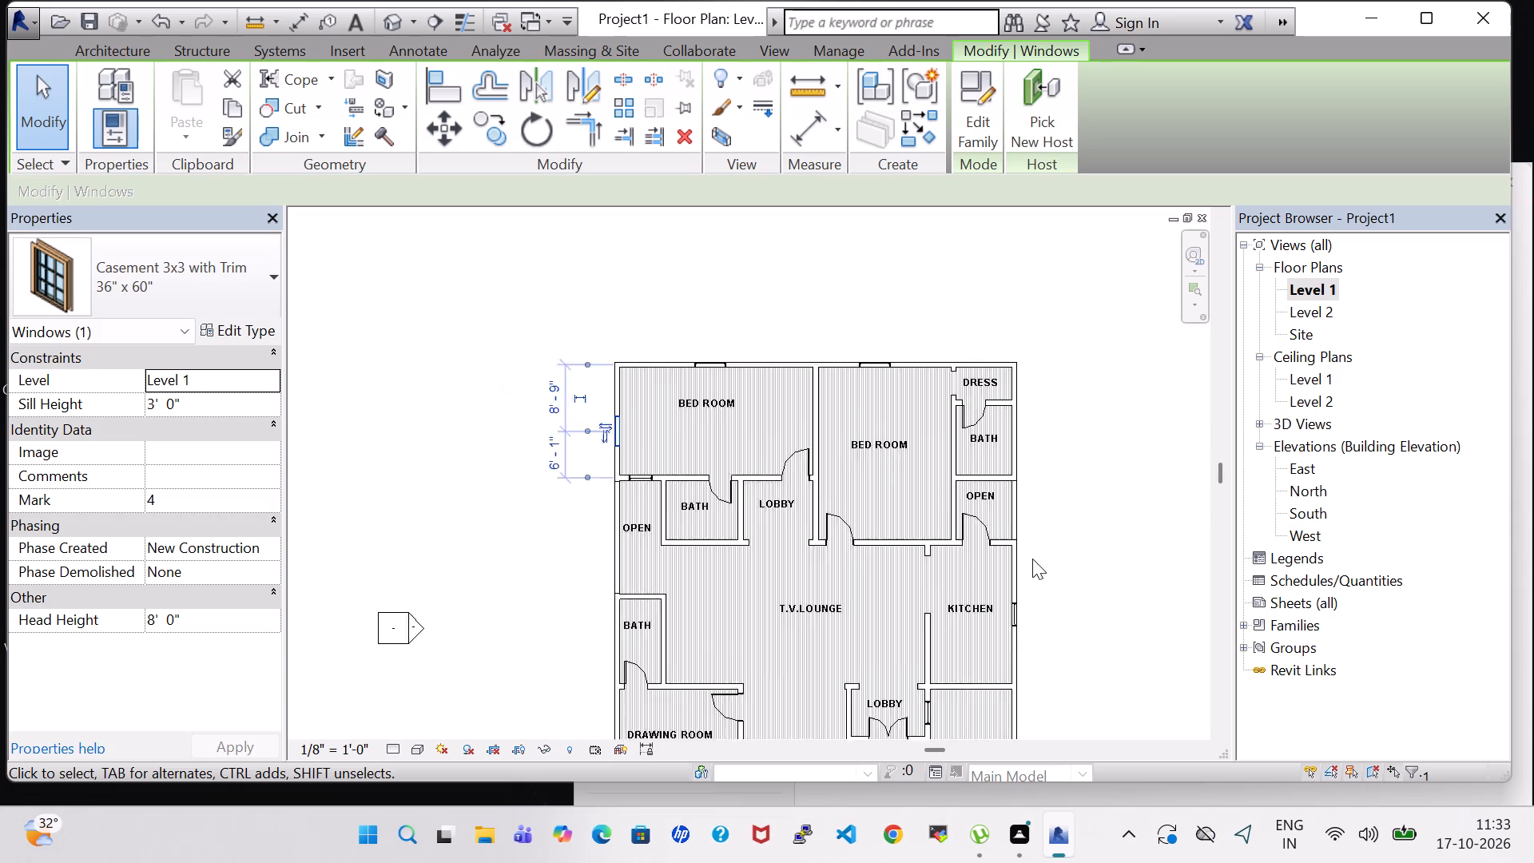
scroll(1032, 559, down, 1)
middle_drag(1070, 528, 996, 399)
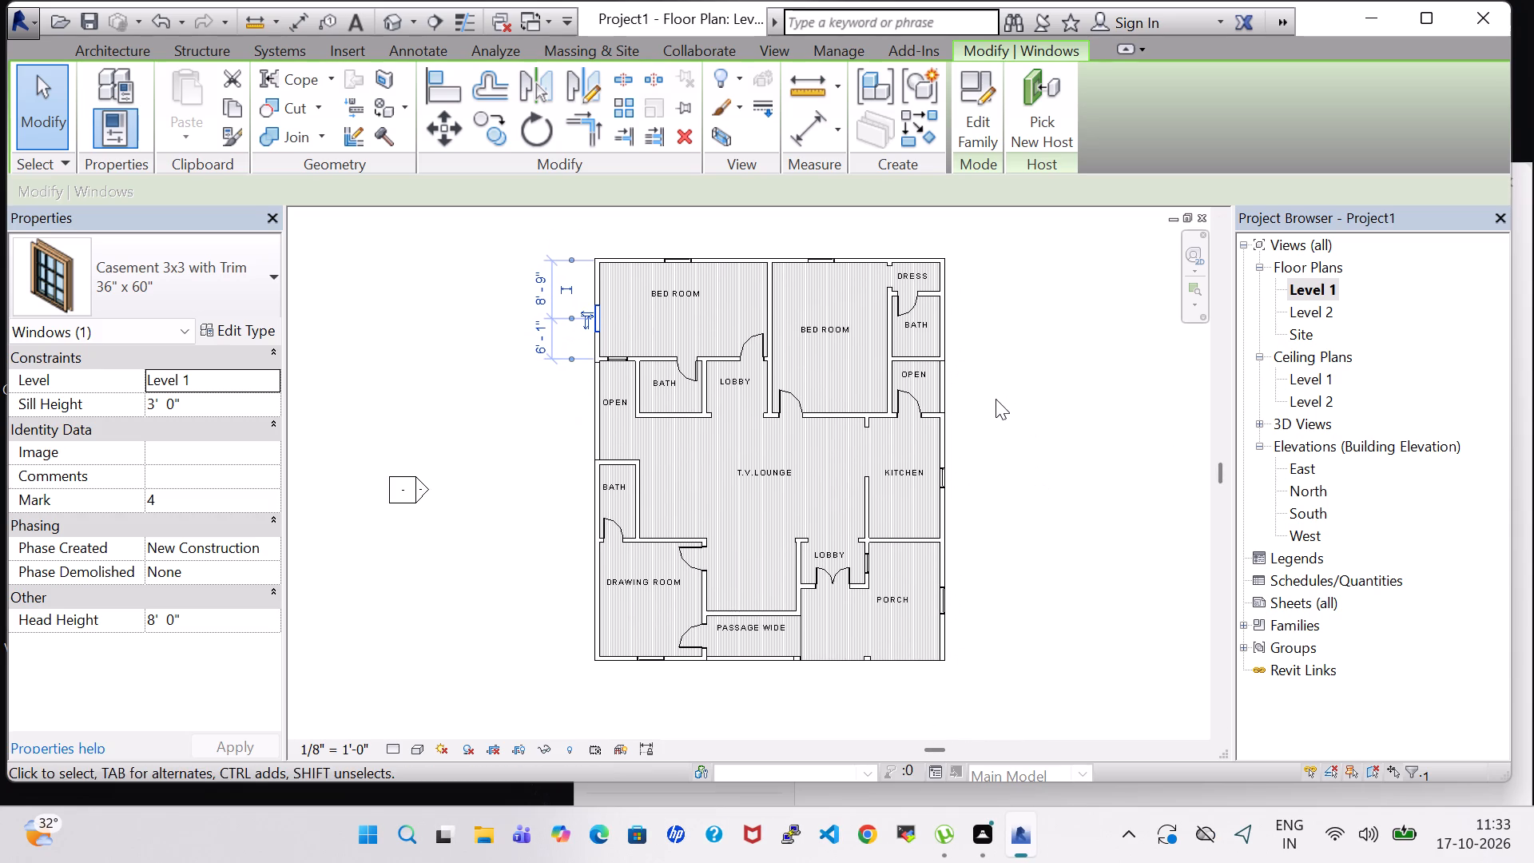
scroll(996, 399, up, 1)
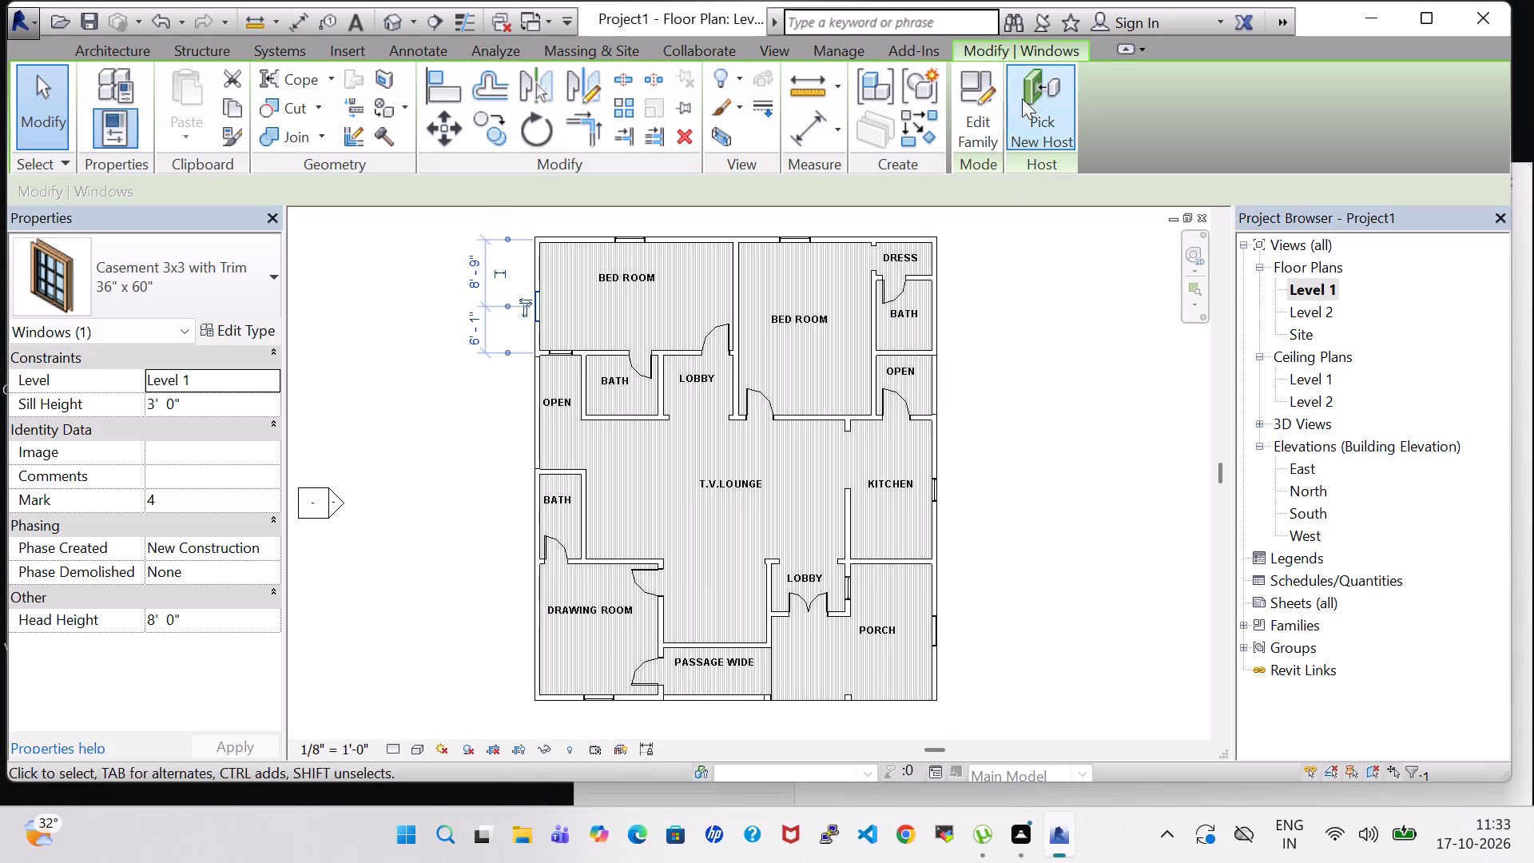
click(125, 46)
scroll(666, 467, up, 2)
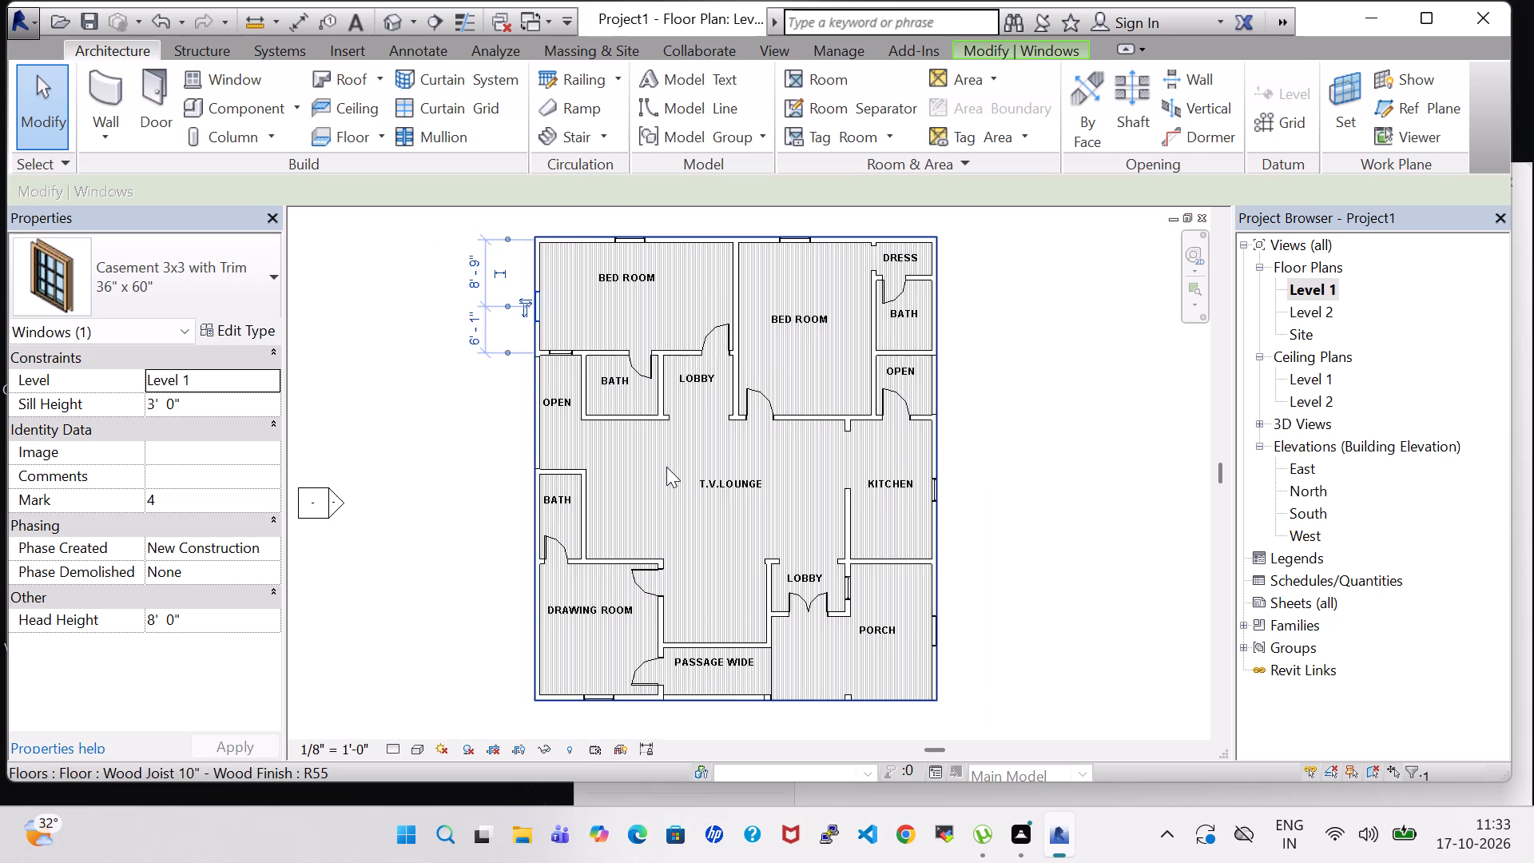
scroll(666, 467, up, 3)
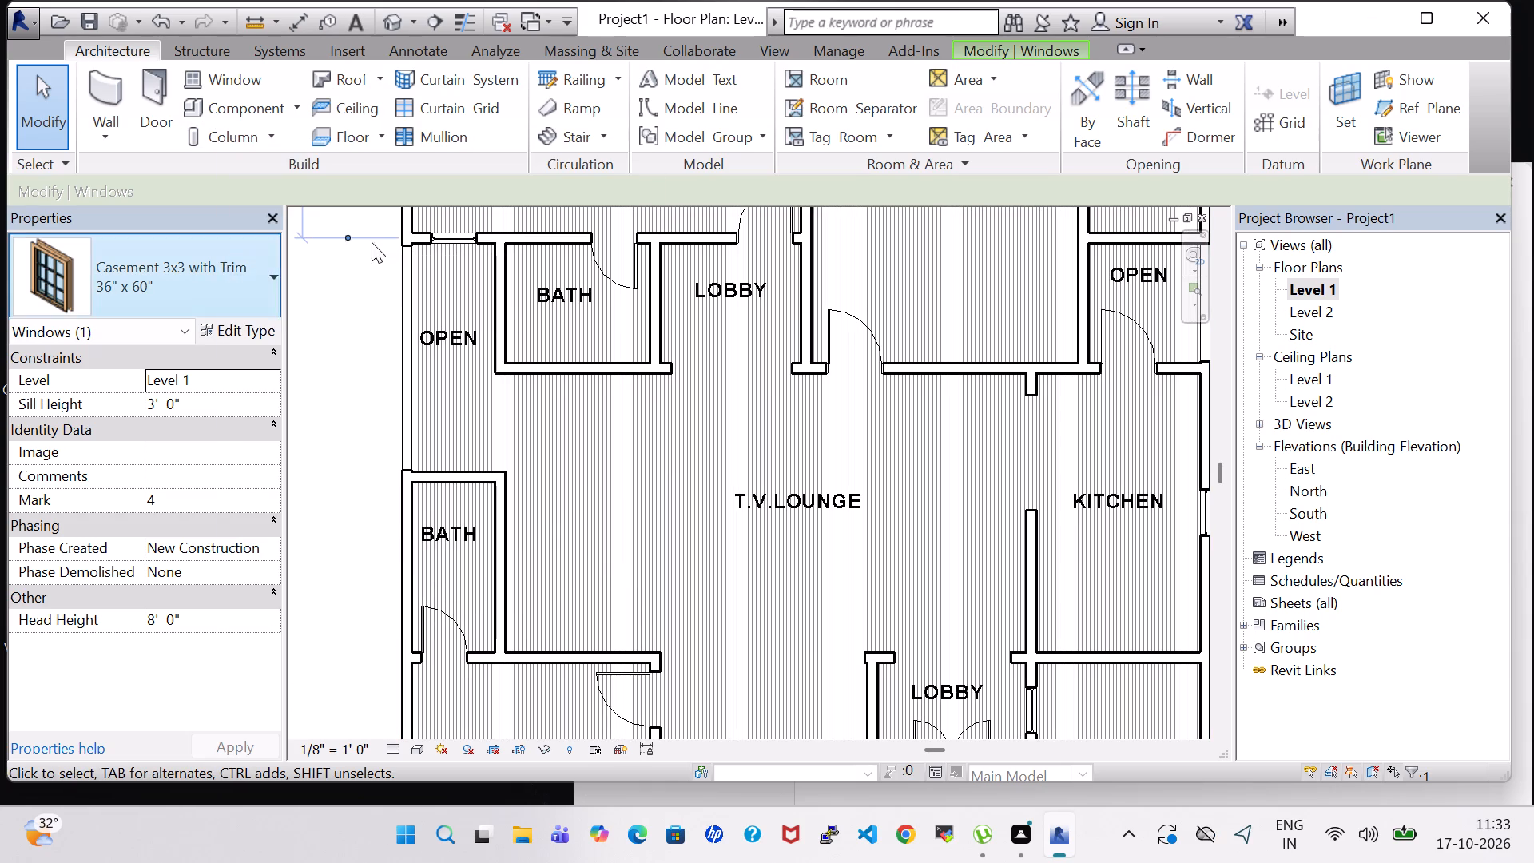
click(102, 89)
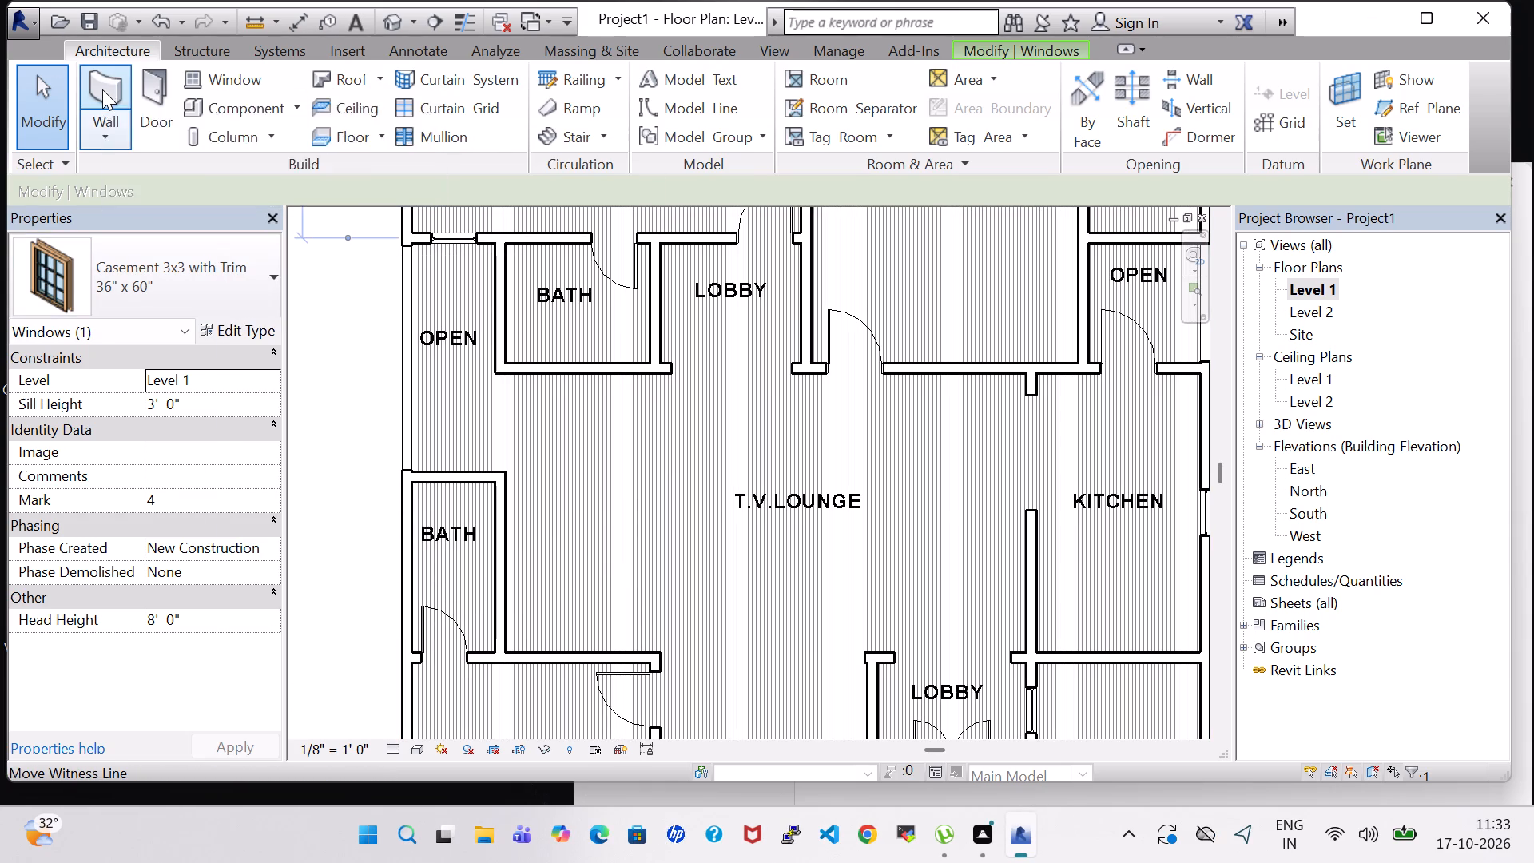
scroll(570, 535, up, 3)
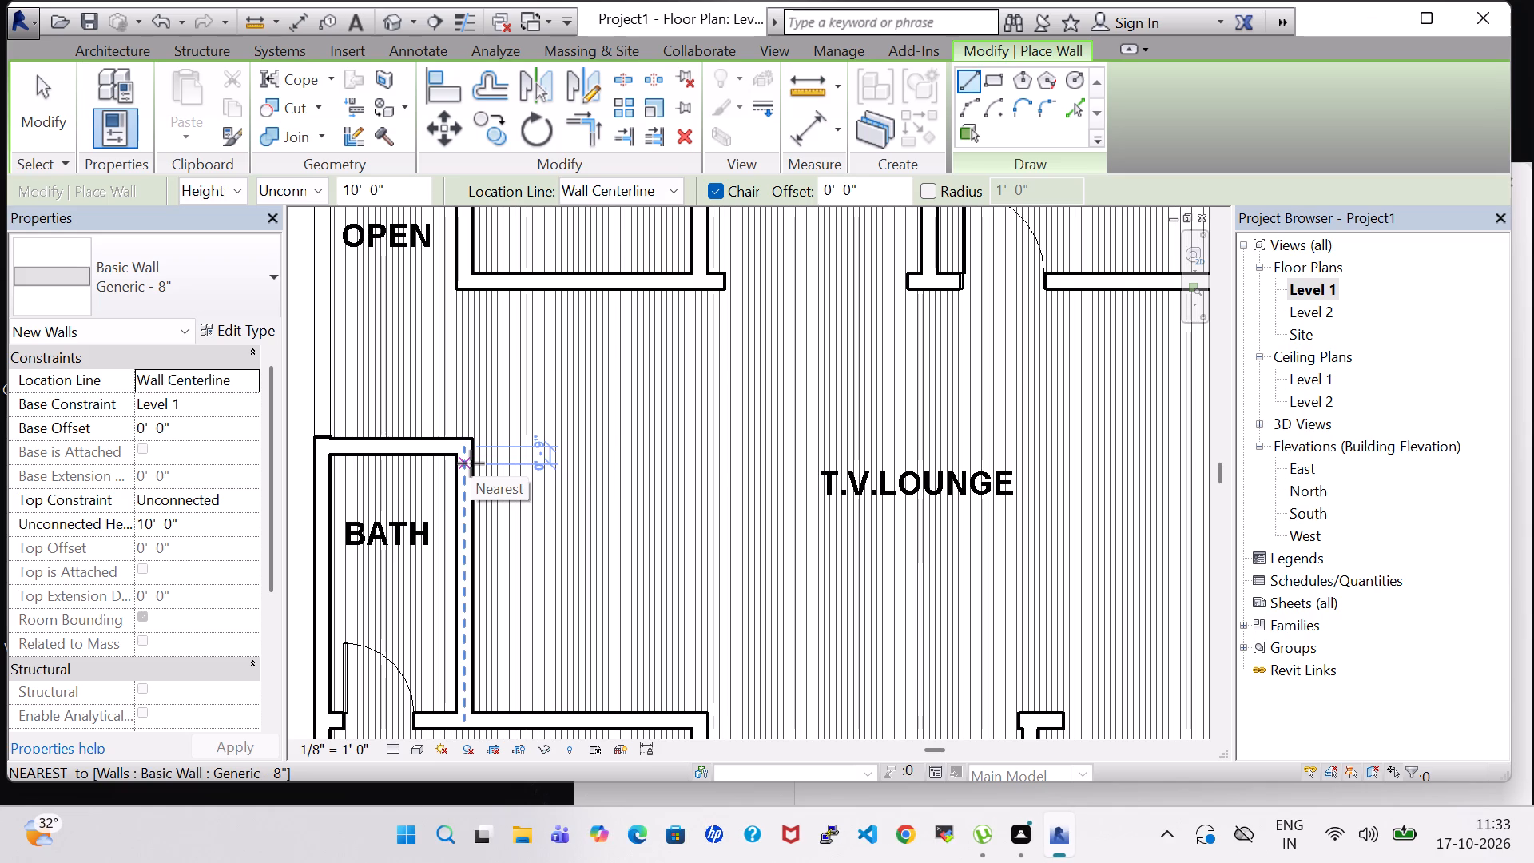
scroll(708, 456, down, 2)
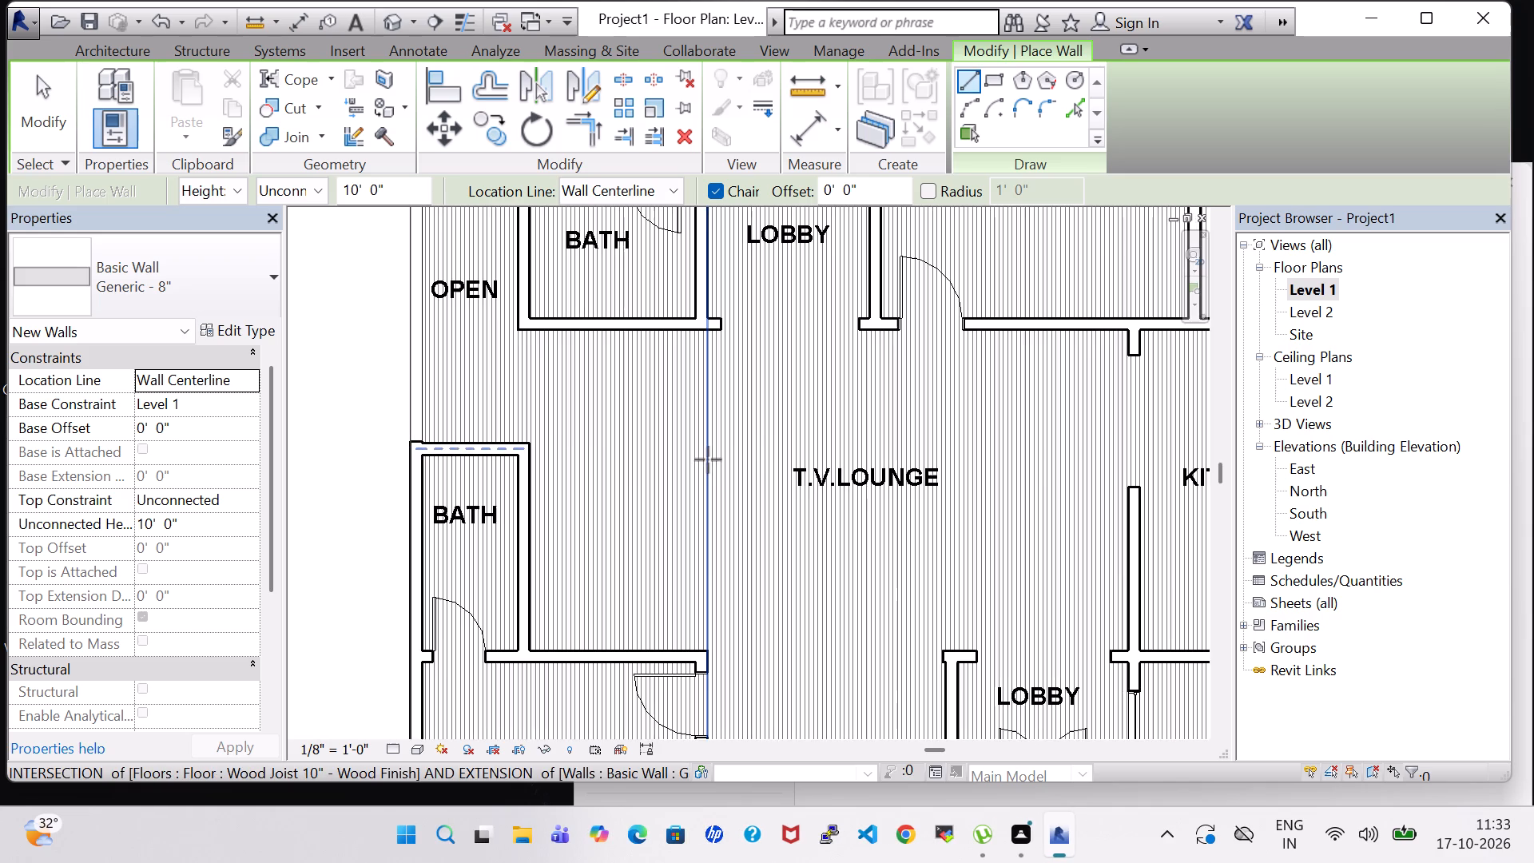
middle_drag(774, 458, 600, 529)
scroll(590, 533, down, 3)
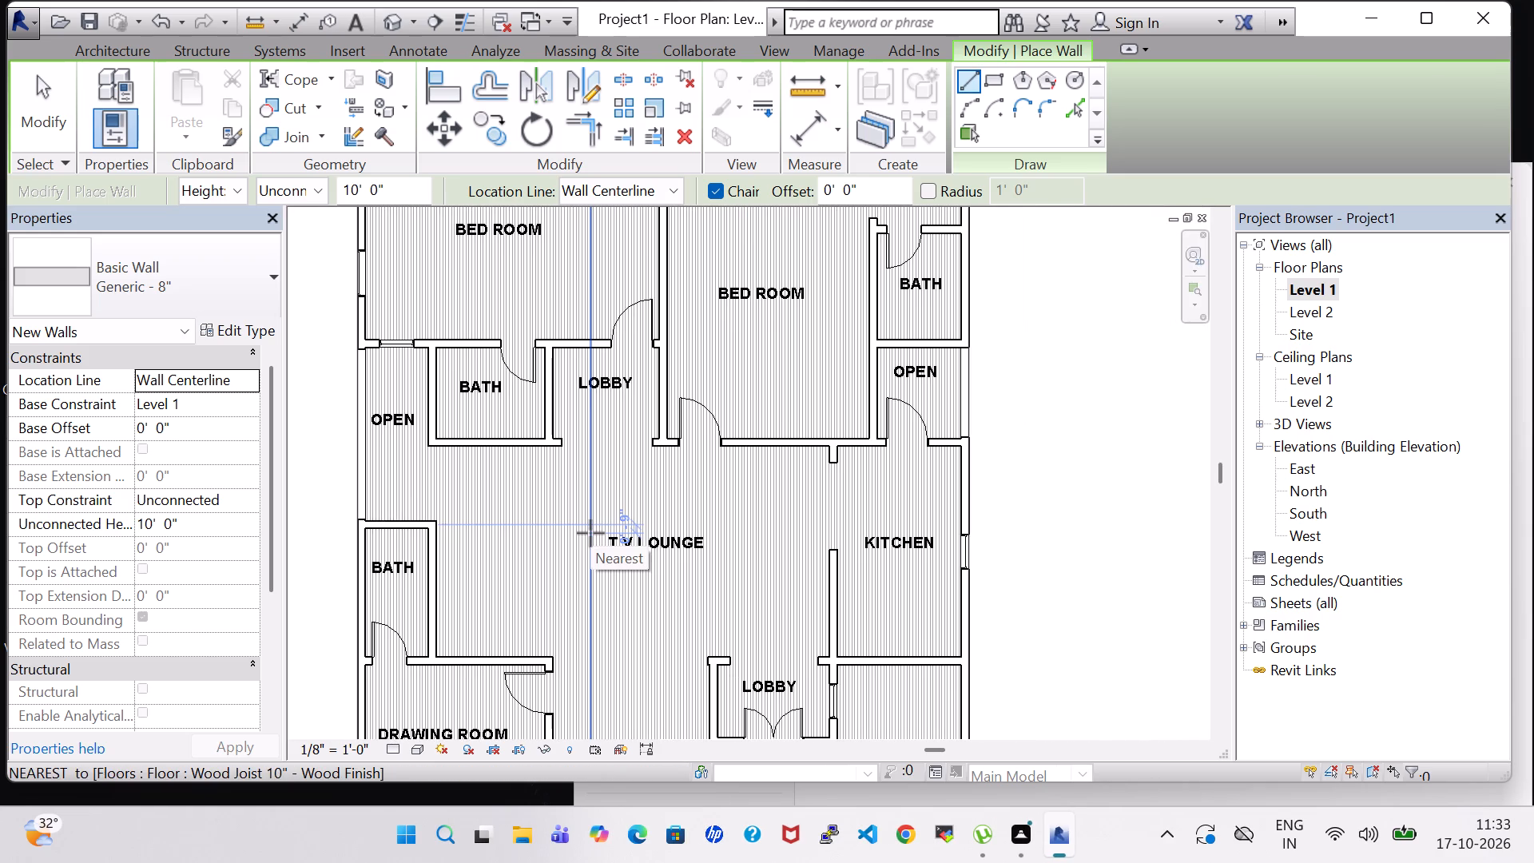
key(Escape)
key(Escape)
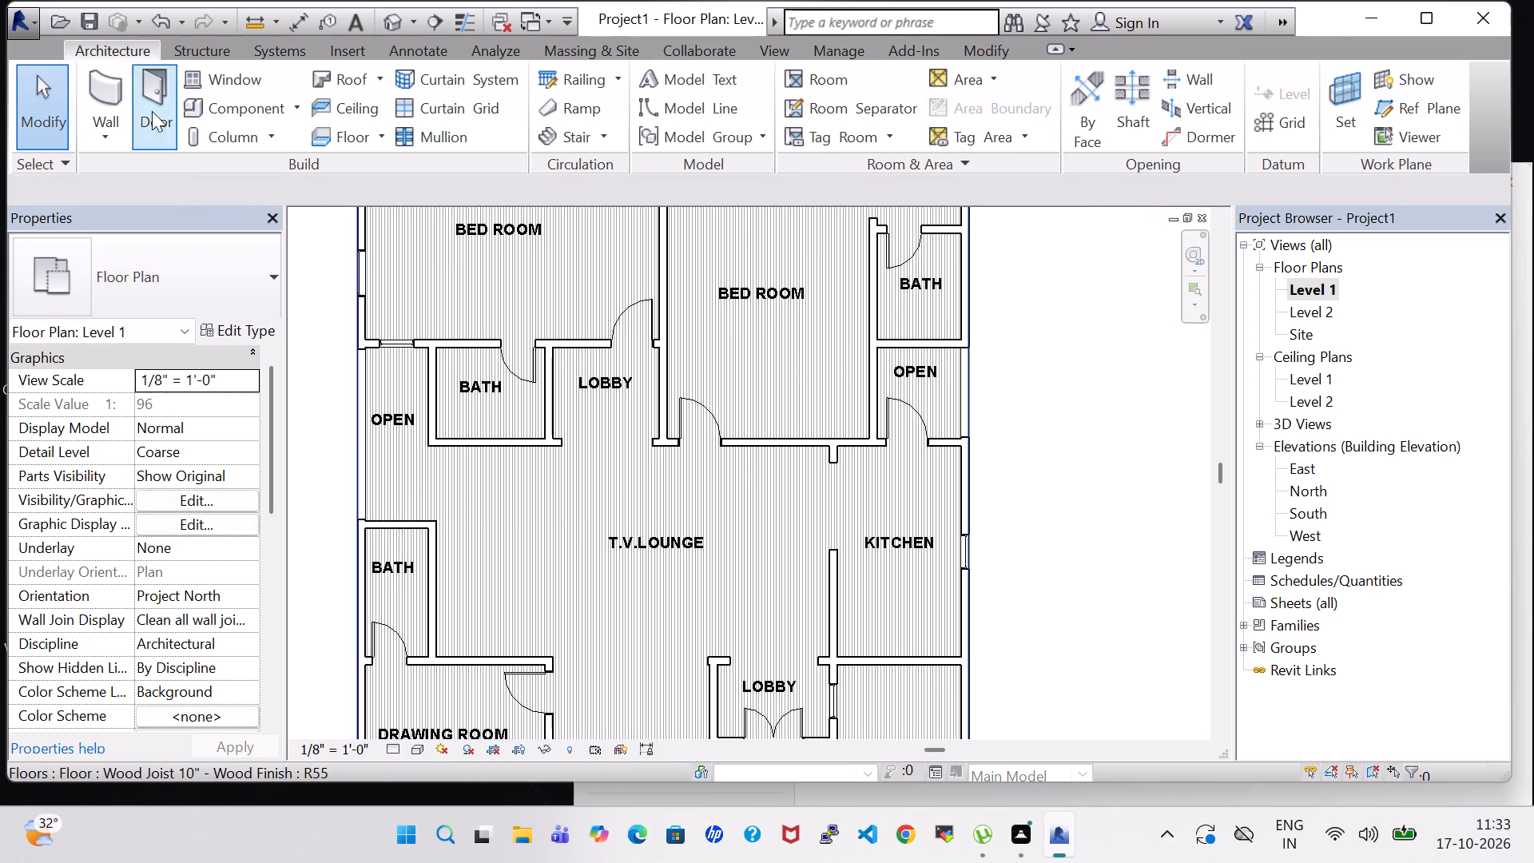
Place a Double Hung with Trim 36" x 48" window in the wall between the second bedroom and its adjoining open area.
click(235, 82)
scroll(880, 340, up, 4)
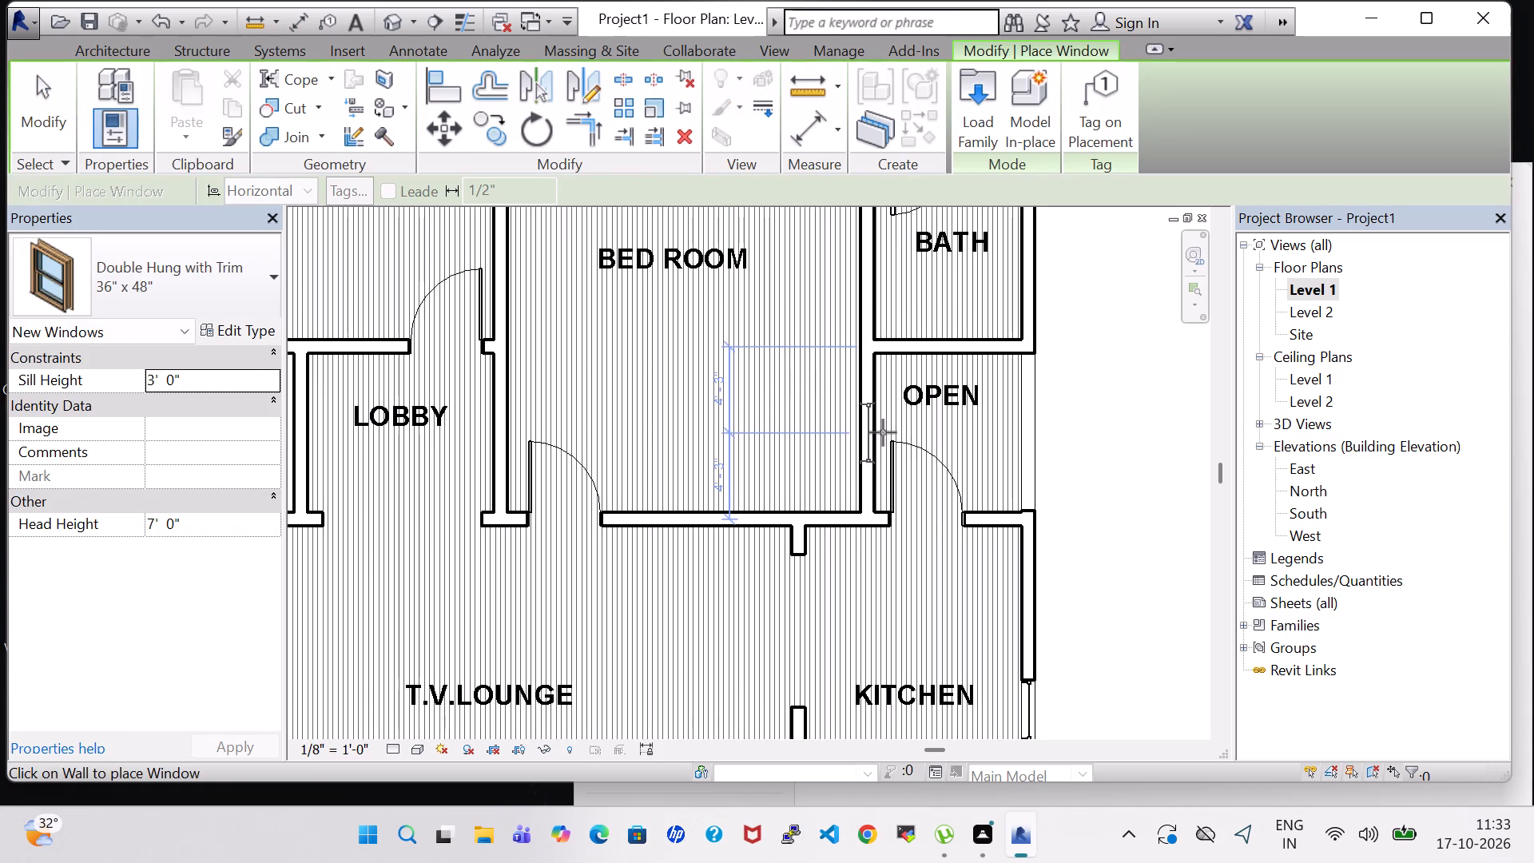
click(884, 432)
key(Escape)
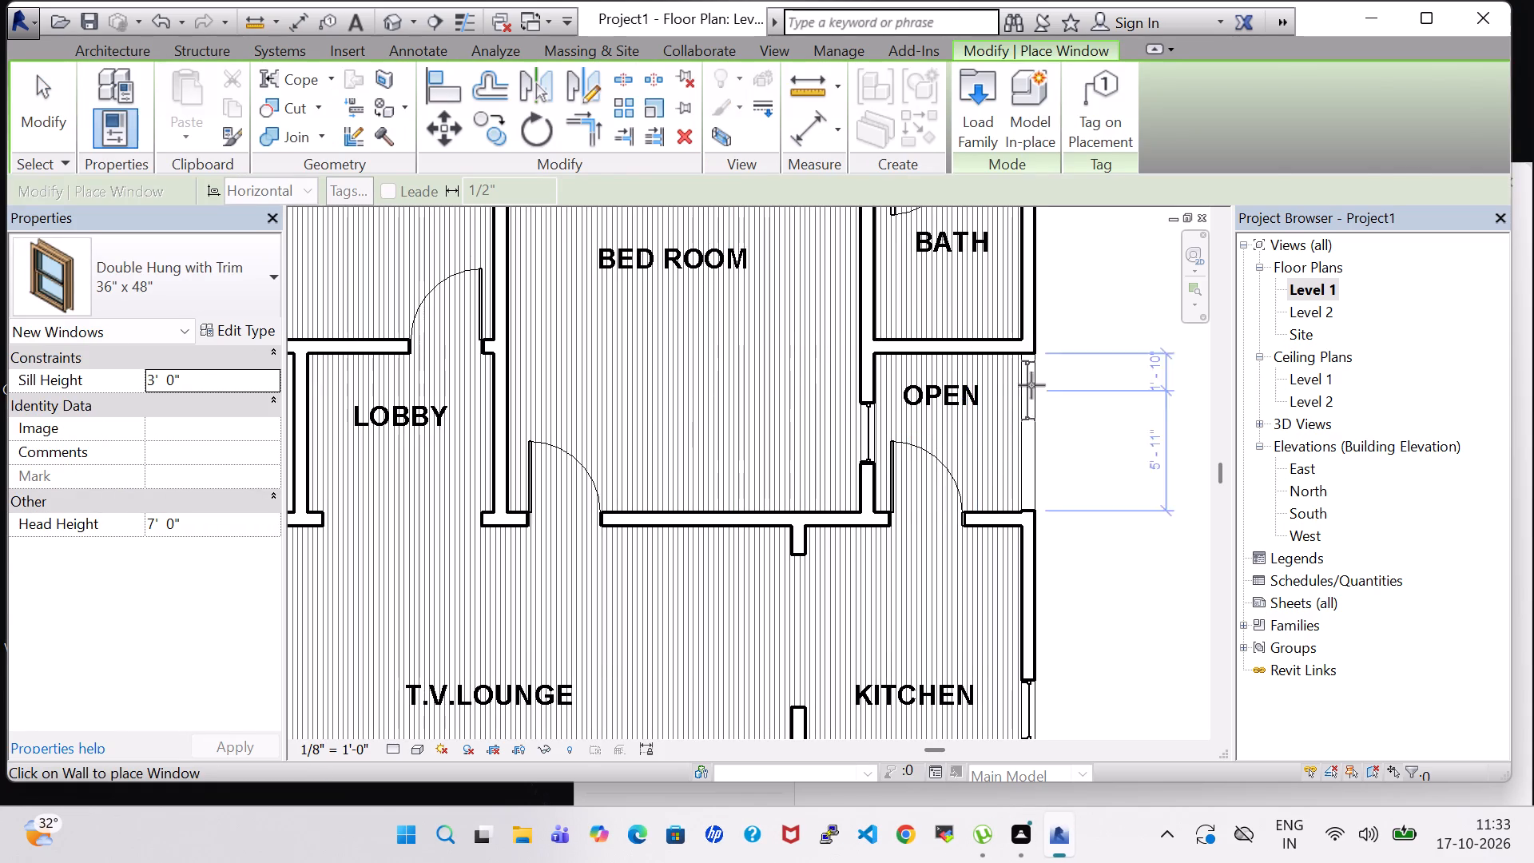
key(Escape)
Examine the house in the 3D view from all sides, checking the windows, doors and open areas along the exterior walls.
scroll(1073, 396, down, 3)
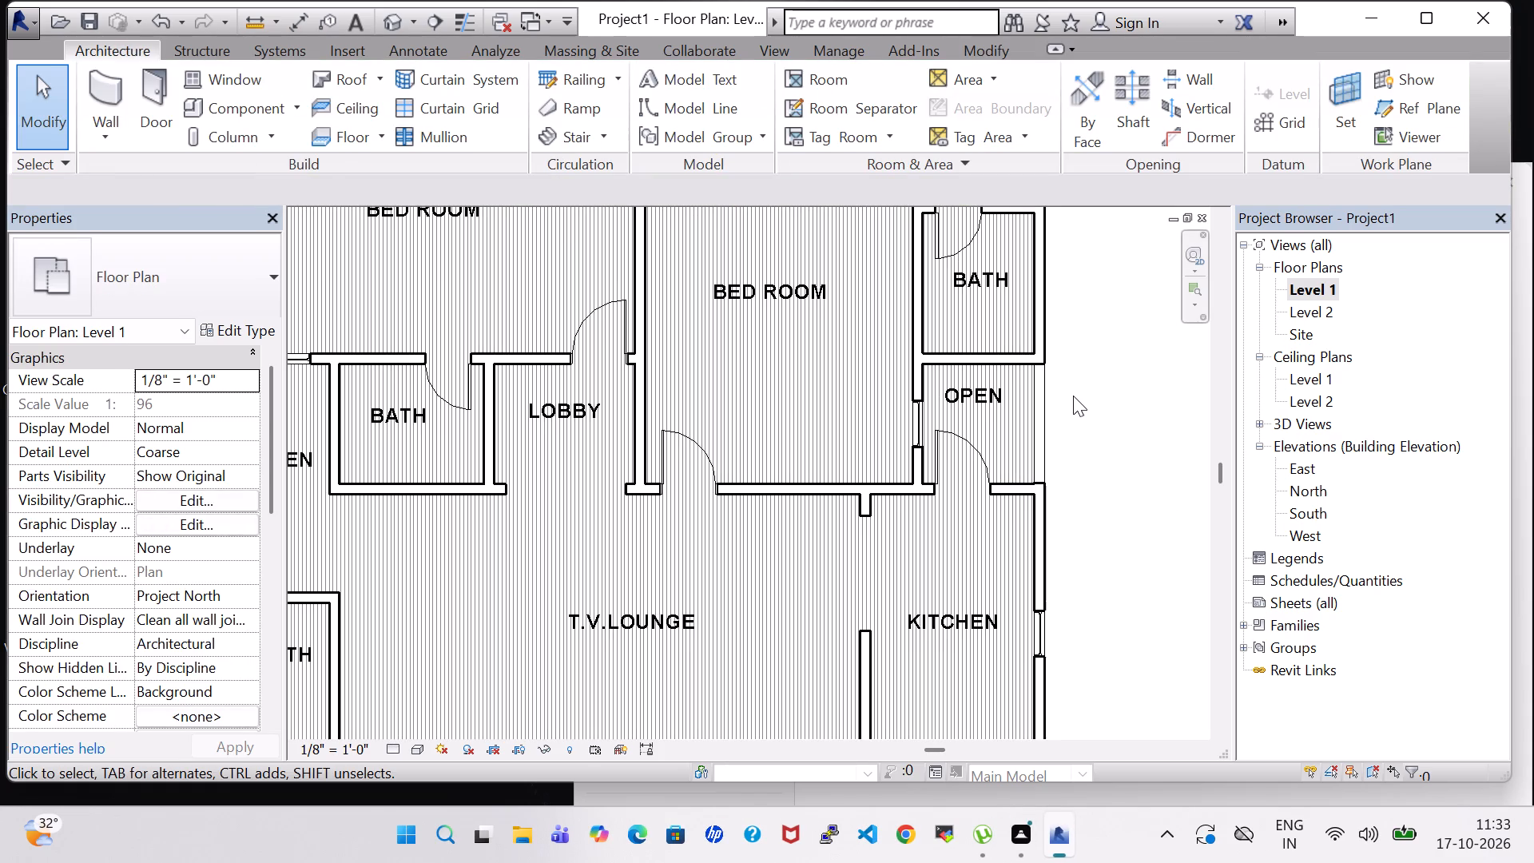
scroll(1073, 396, down, 1)
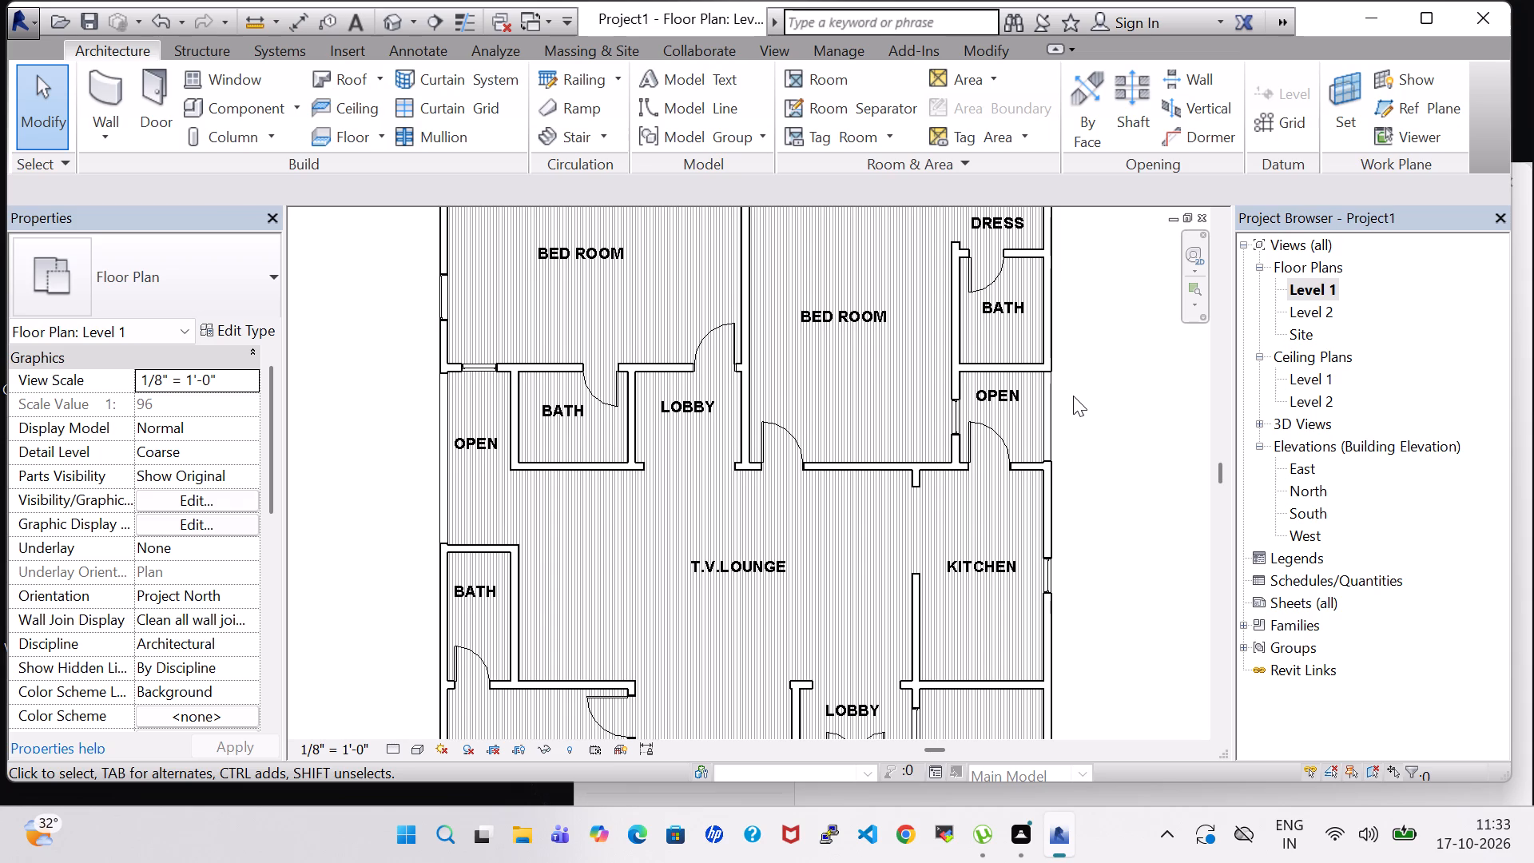
scroll(1073, 396, down, 1)
middle_drag(1073, 396, 1048, 390)
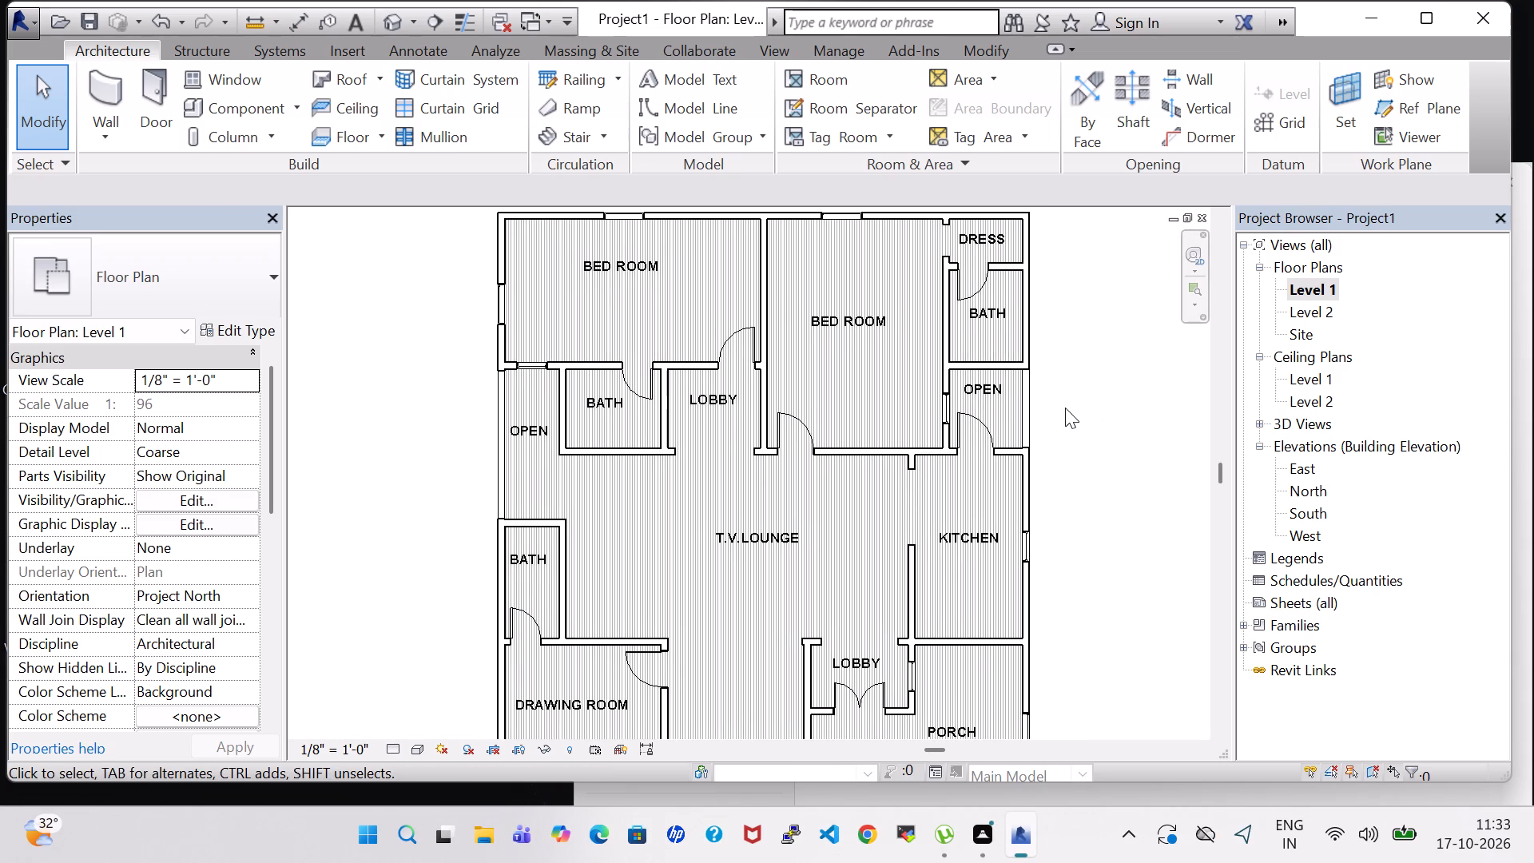
click(391, 17)
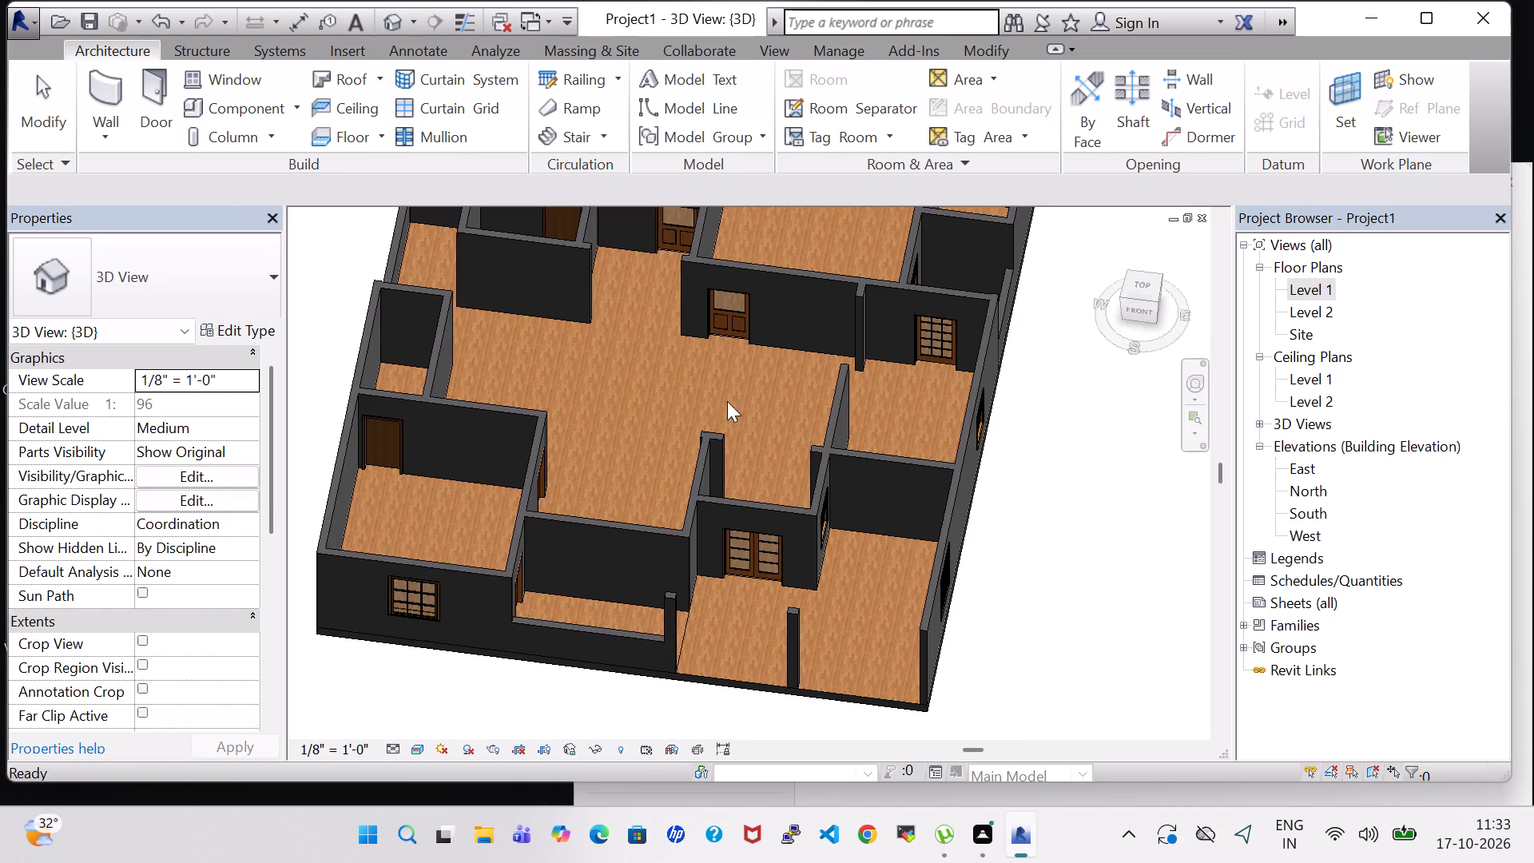
middle_drag(1000, 543, 1017, 455)
shift+middle_drag(1017, 459, 885, 483)
shift+scroll(1017, 459, down, 1)
shift+middle_drag(920, 577, 860, 595)
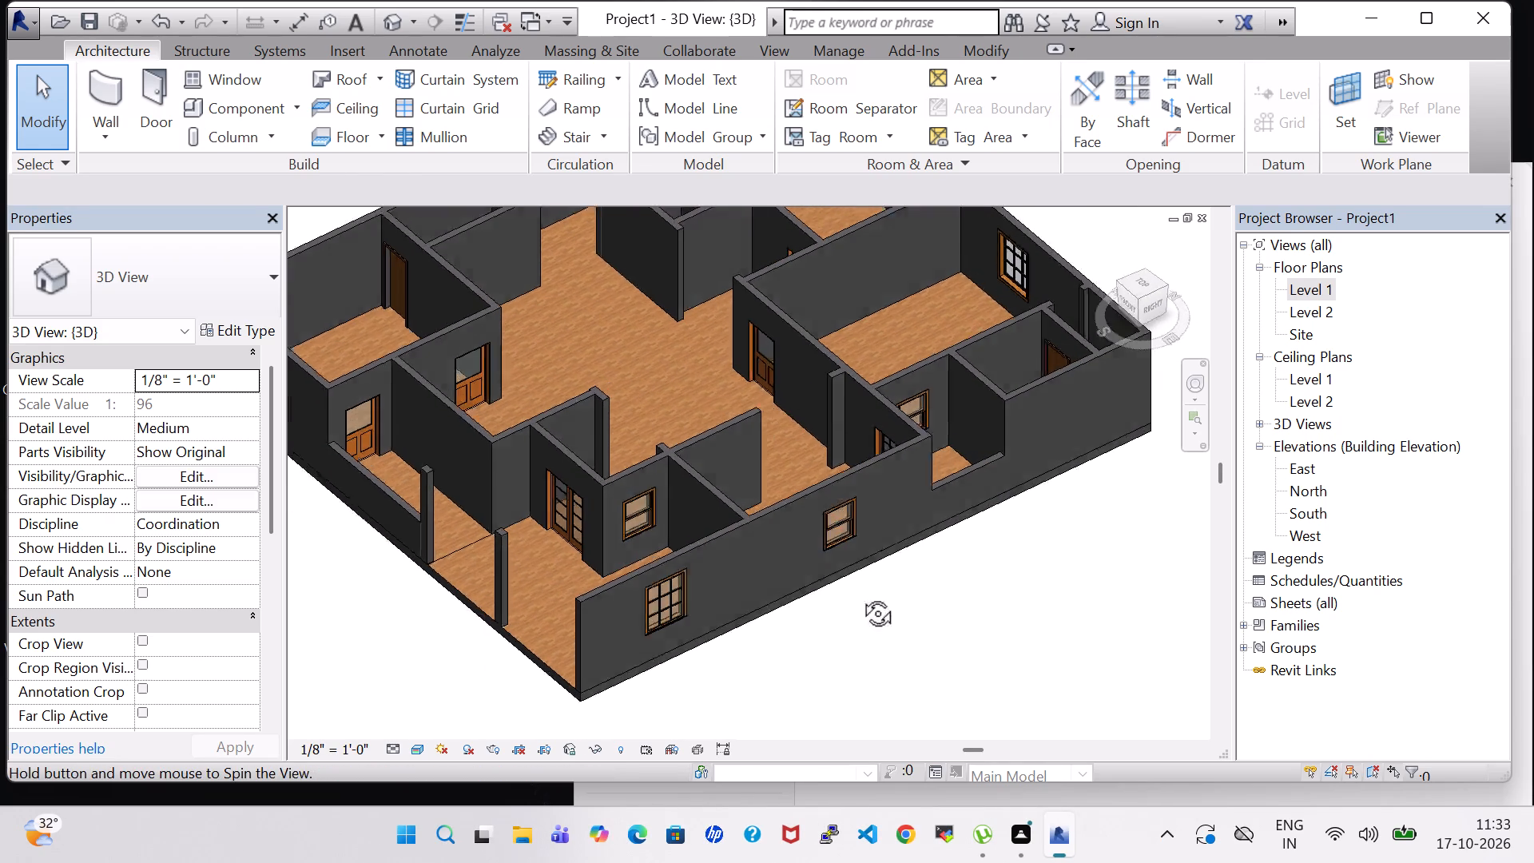
shift+middle_drag(860, 595, 746, 630)
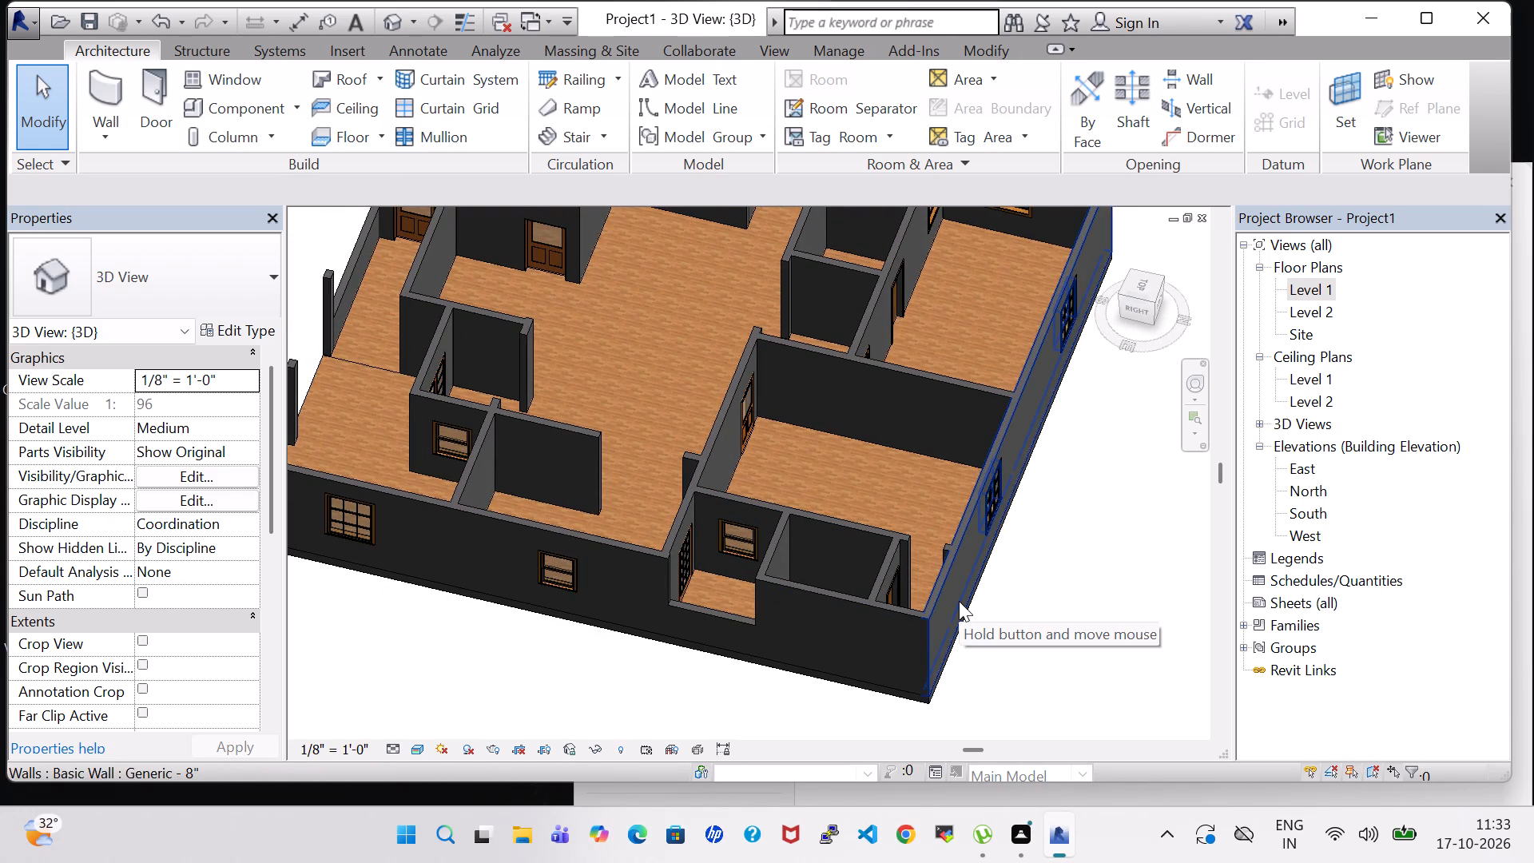
shift+middle_drag(959, 601, 917, 596)
shift+middle_drag(992, 646, 1042, 609)
shift+middle_click(1046, 598)
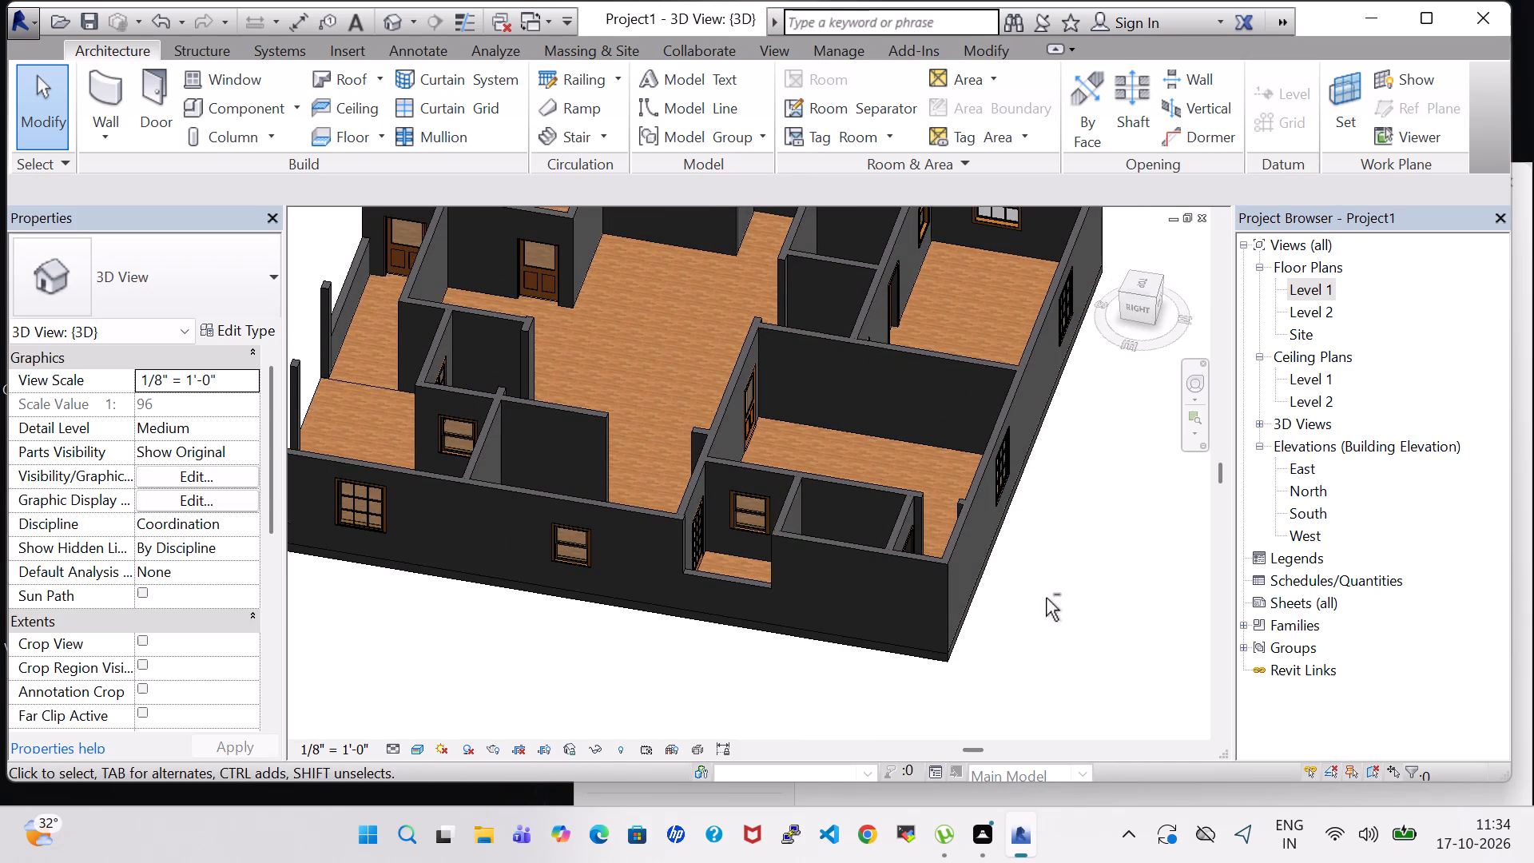
middle_drag(1046, 598, 1058, 516)
shift+middle_drag(1045, 475, 1027, 690)
shift+middle_drag(1006, 622, 982, 618)
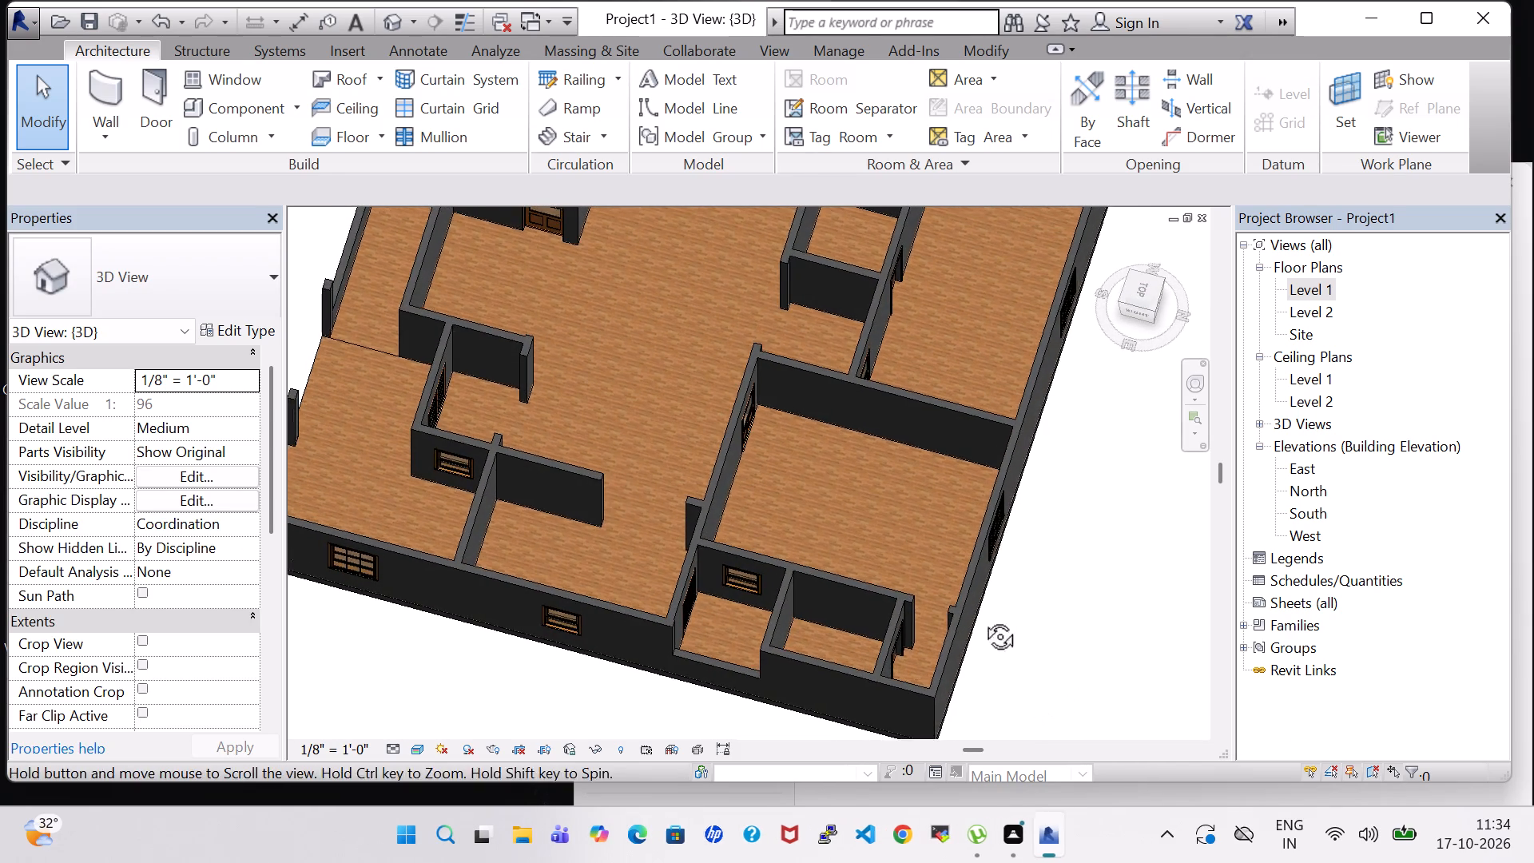
shift+middle_drag(982, 618, 813, 579)
shift+middle_drag(1073, 615, 895, 568)
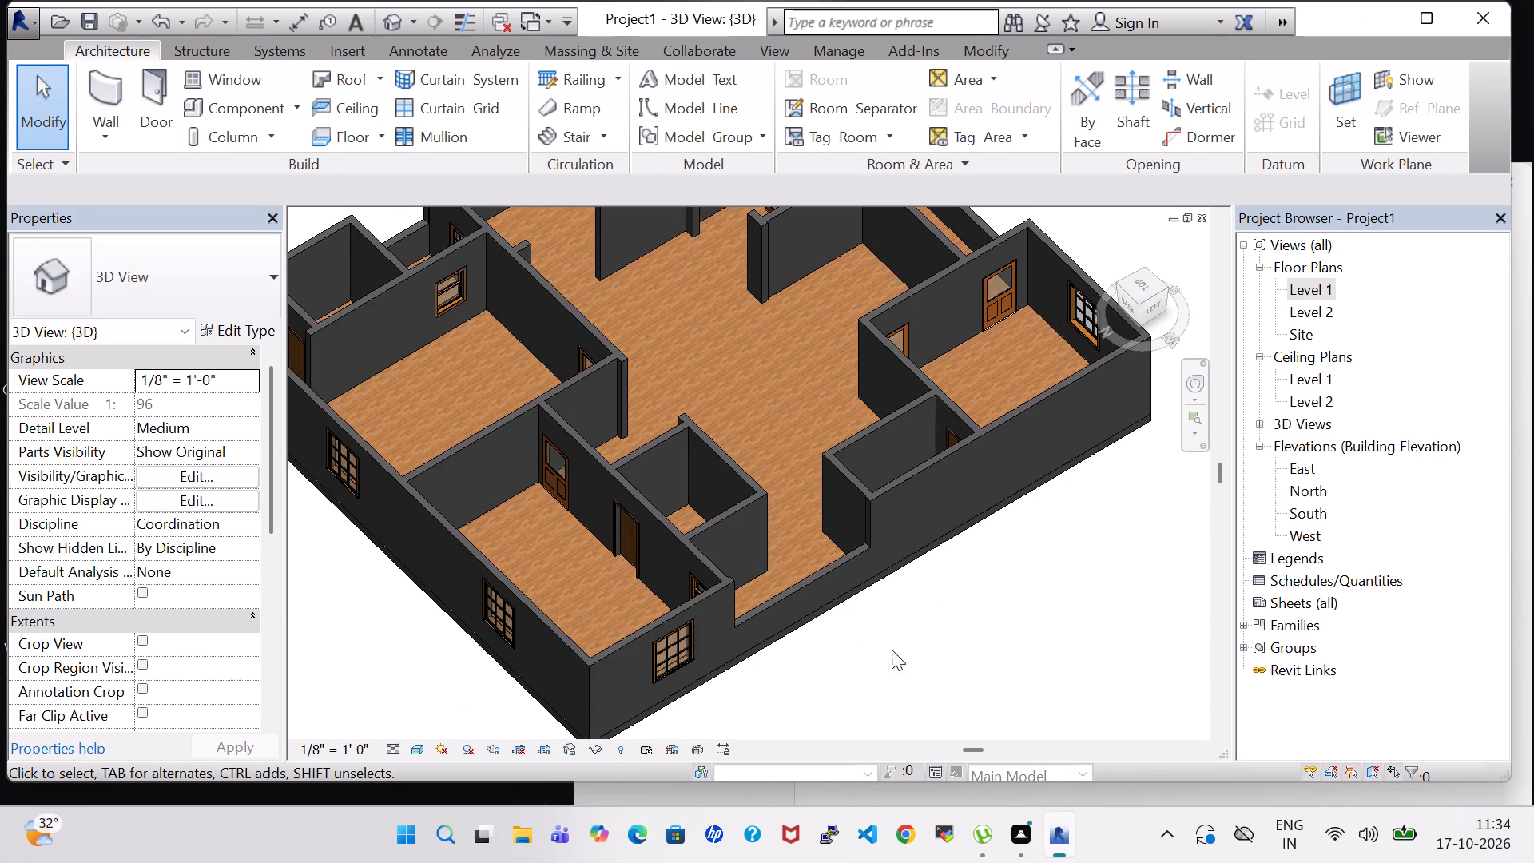
shift+middle_drag(892, 662, 711, 575)
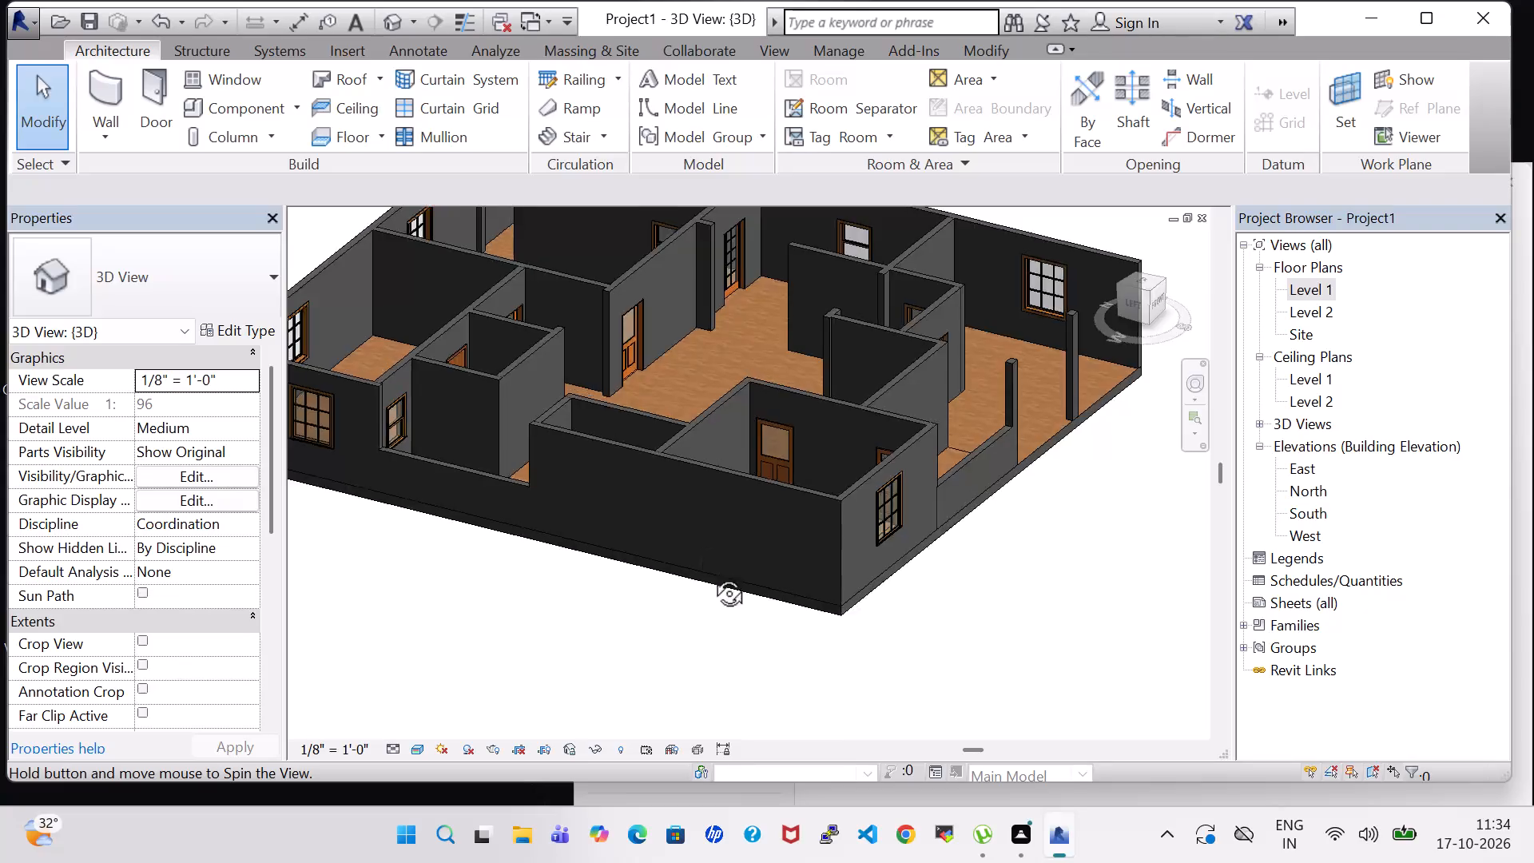
shift+middle_drag(711, 575, 682, 603)
shift+middle_drag(928, 614, 737, 551)
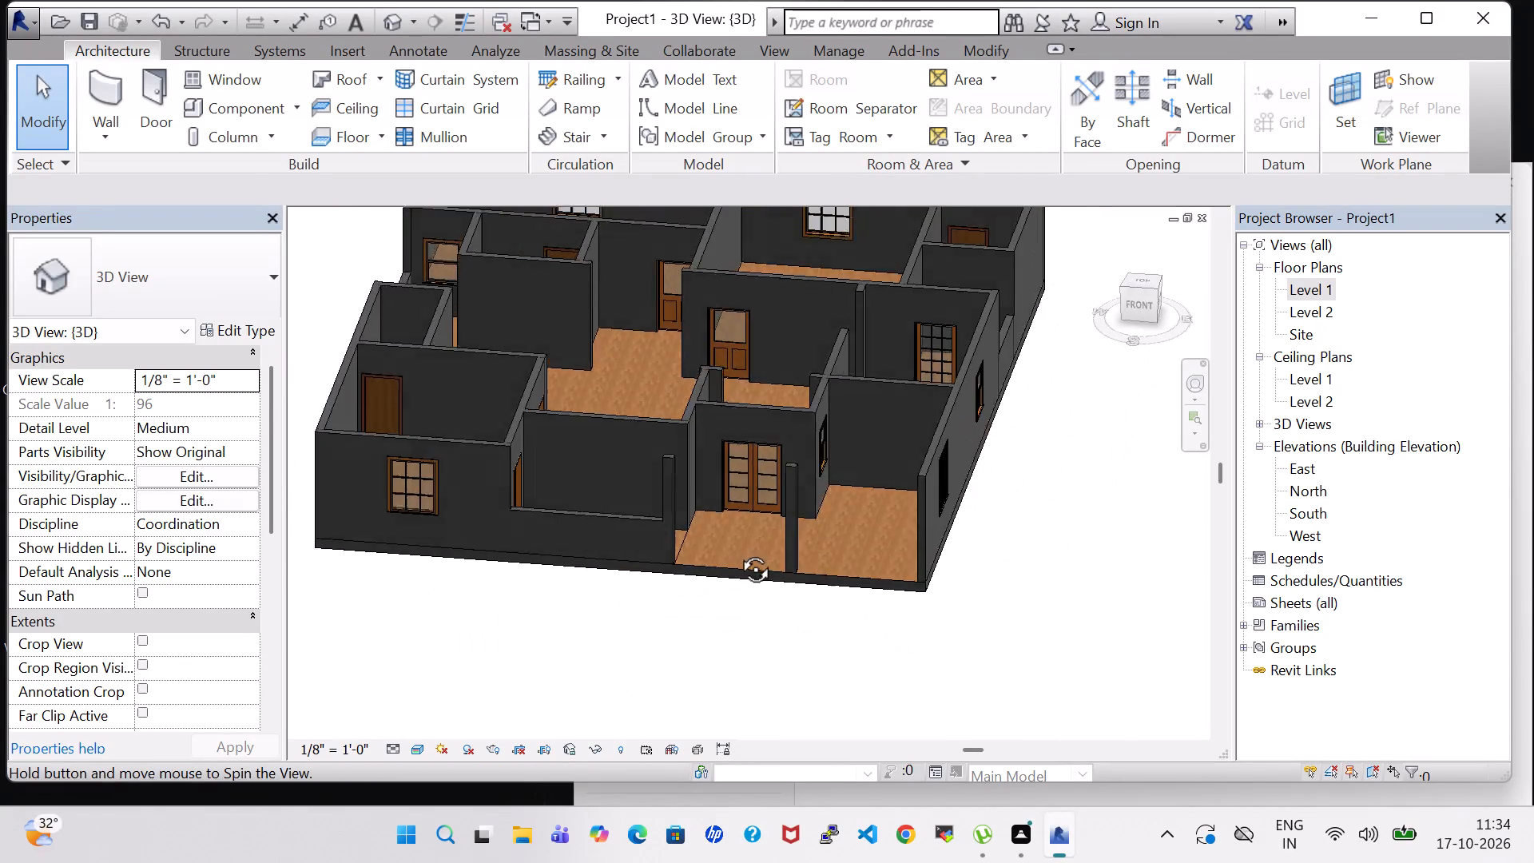
shift+middle_drag(737, 551, 711, 543)
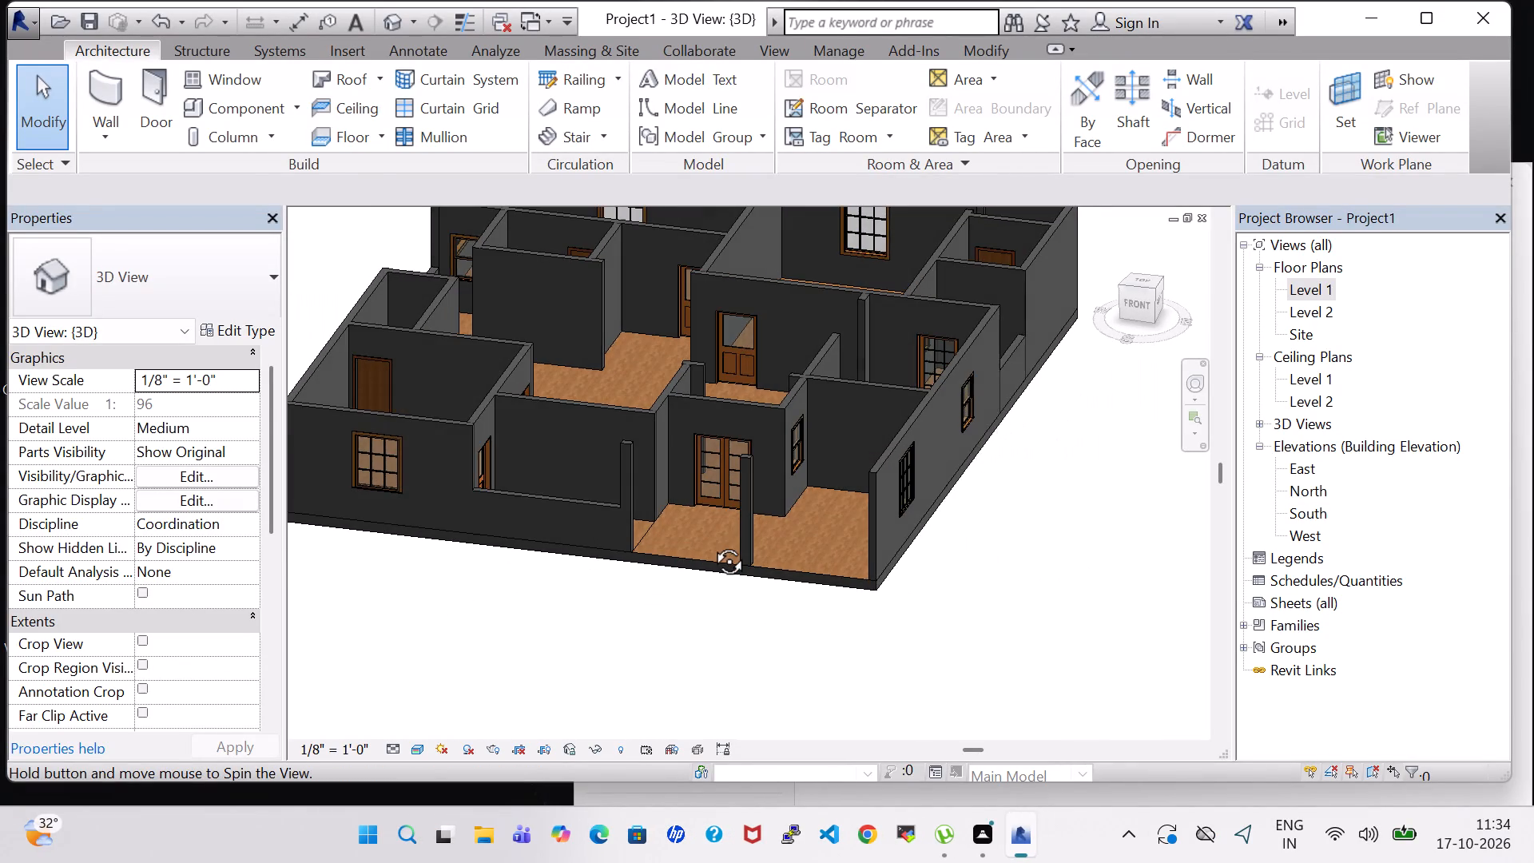
shift+middle_drag(711, 543, 733, 569)
On Level 1, sketch a railing path about 14'-8" long along the outer edge of the open area beside the first bedroom's bath.
double_click(1301, 291)
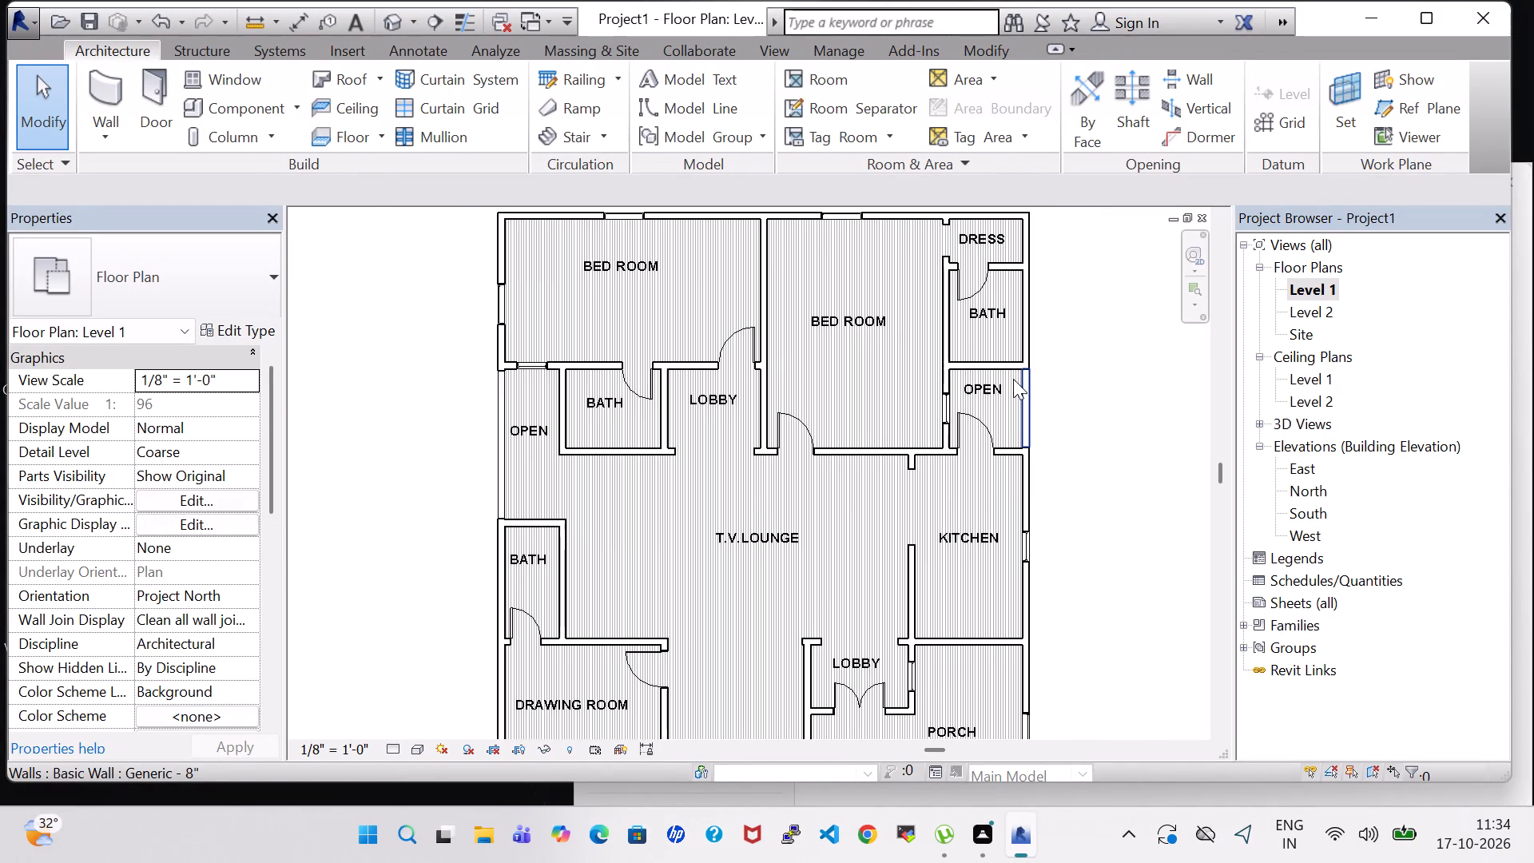
scroll(1013, 379, down, 1)
middle_drag(1079, 402, 1031, 397)
scroll(1031, 397, down, 1)
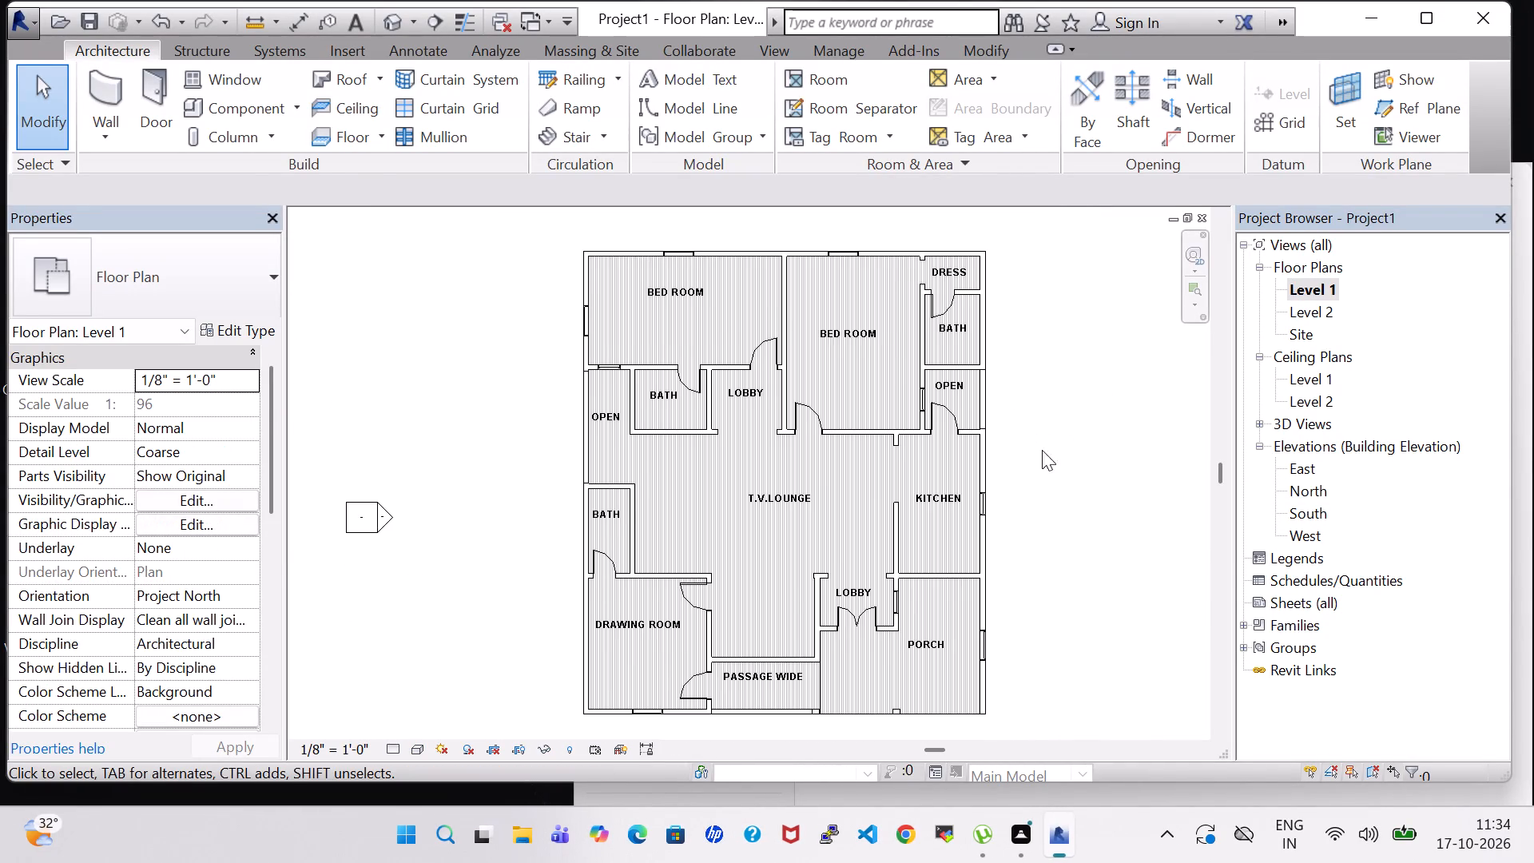
middle_drag(1042, 450, 999, 437)
scroll(999, 437, down, 1)
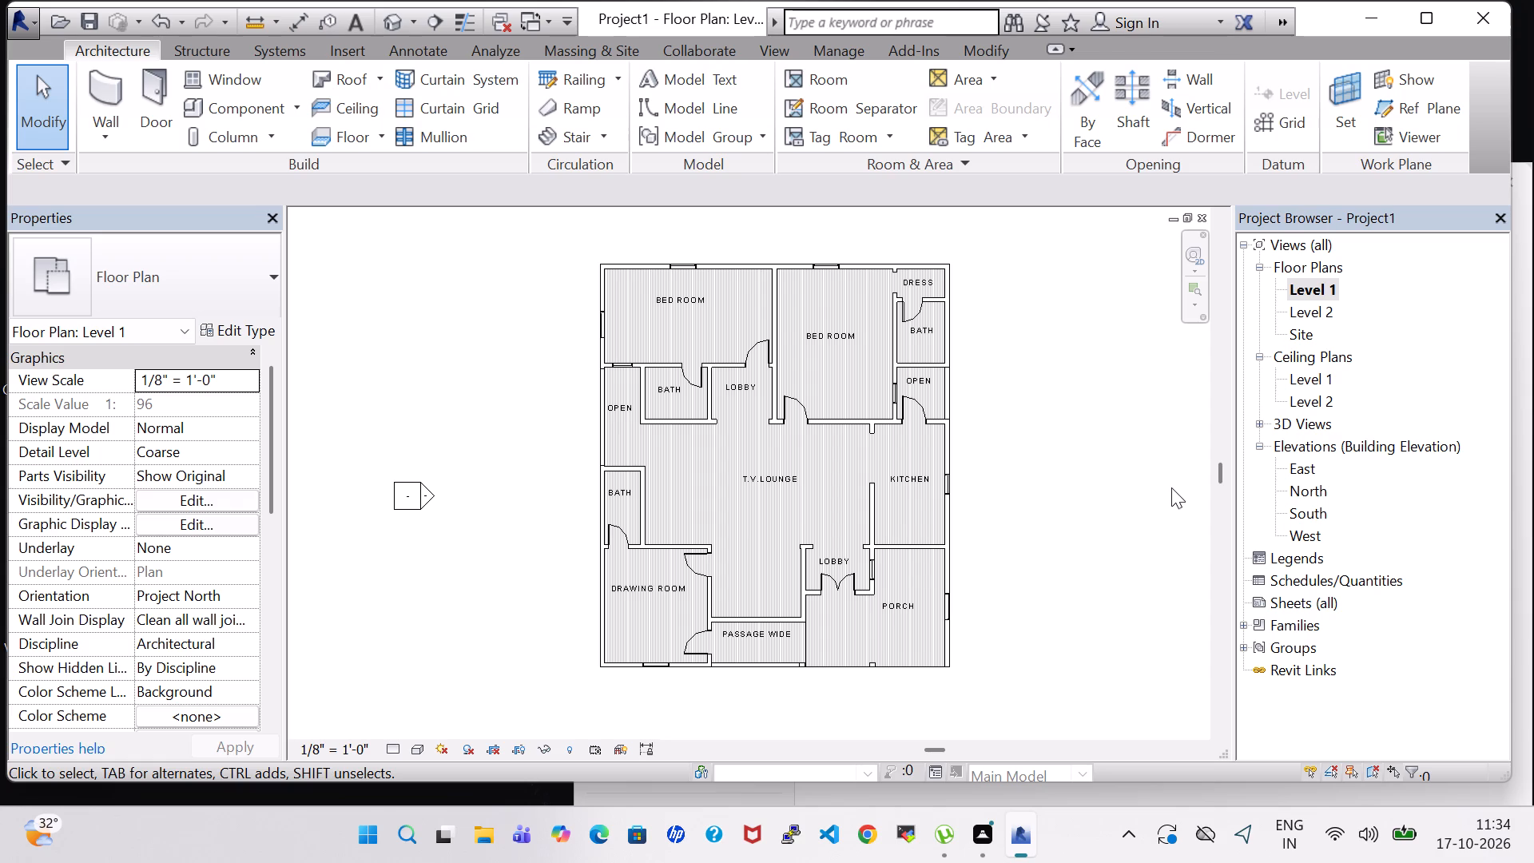
scroll(576, 374, up, 2)
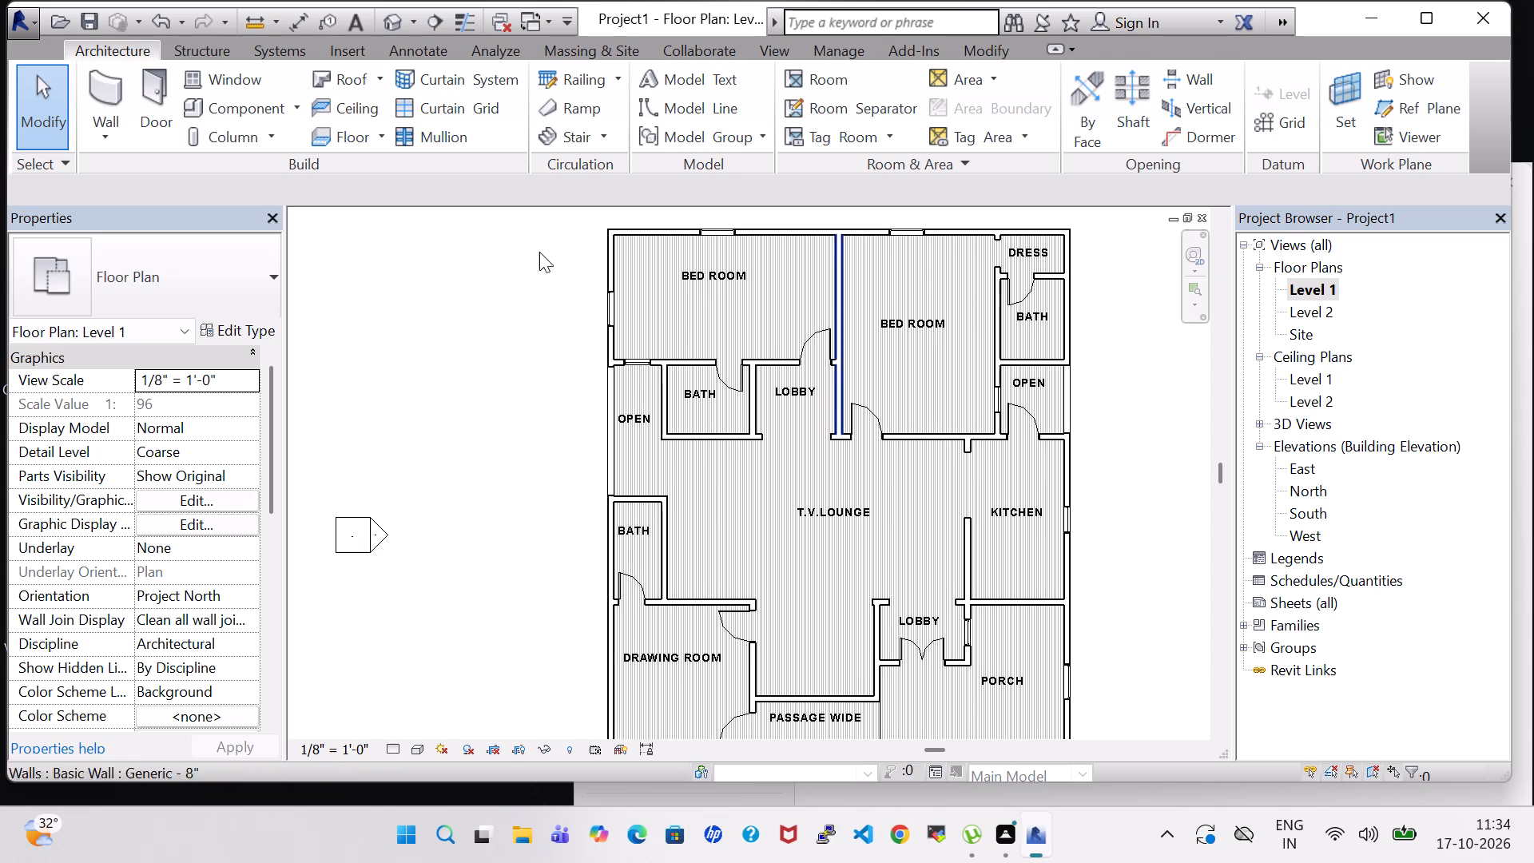
click(565, 79)
scroll(626, 451, up, 2)
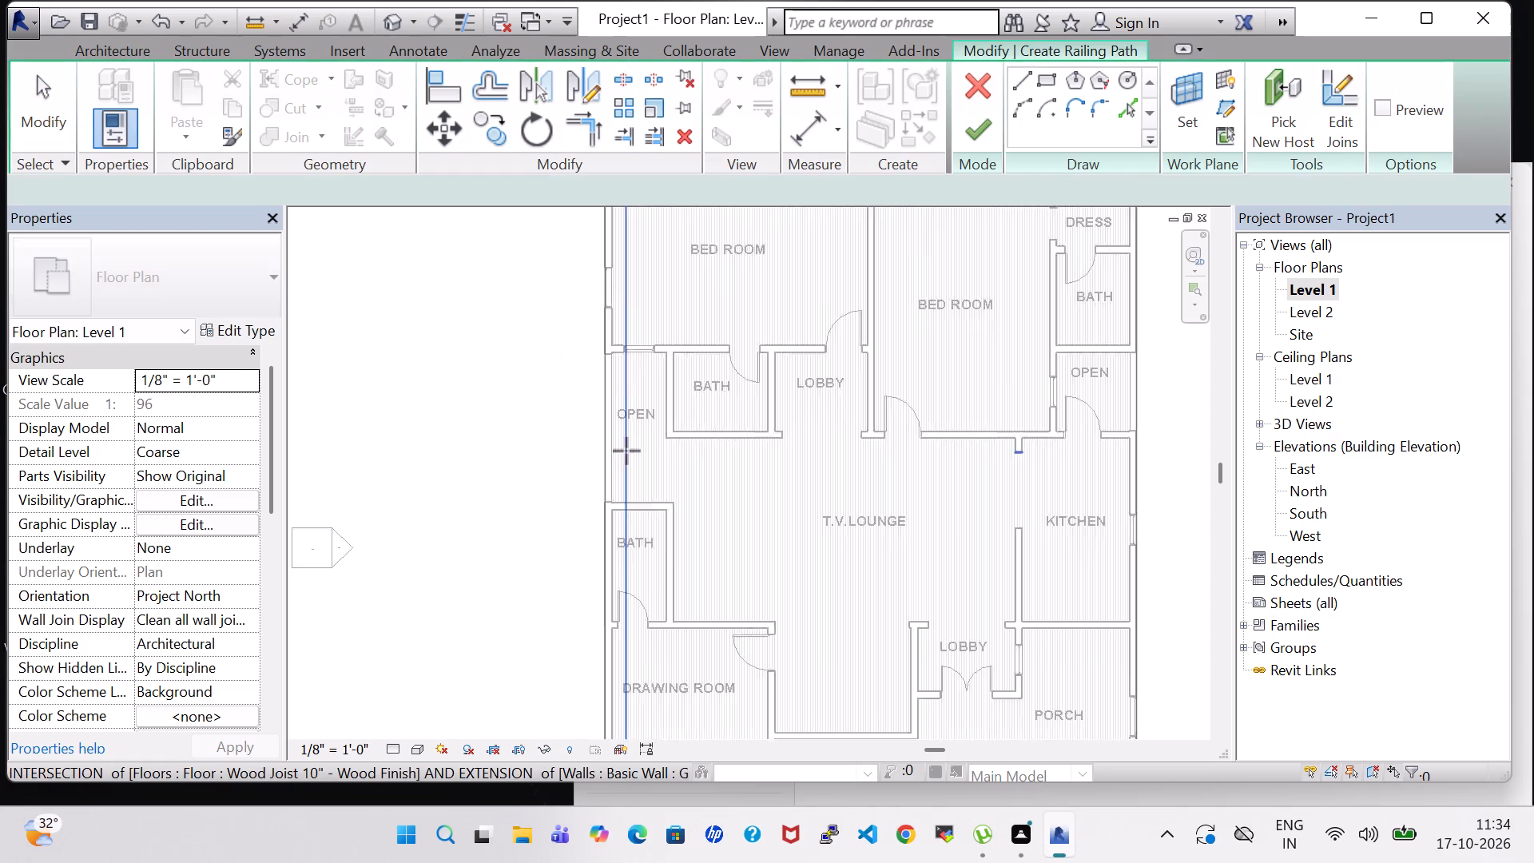
scroll(626, 451, up, 5)
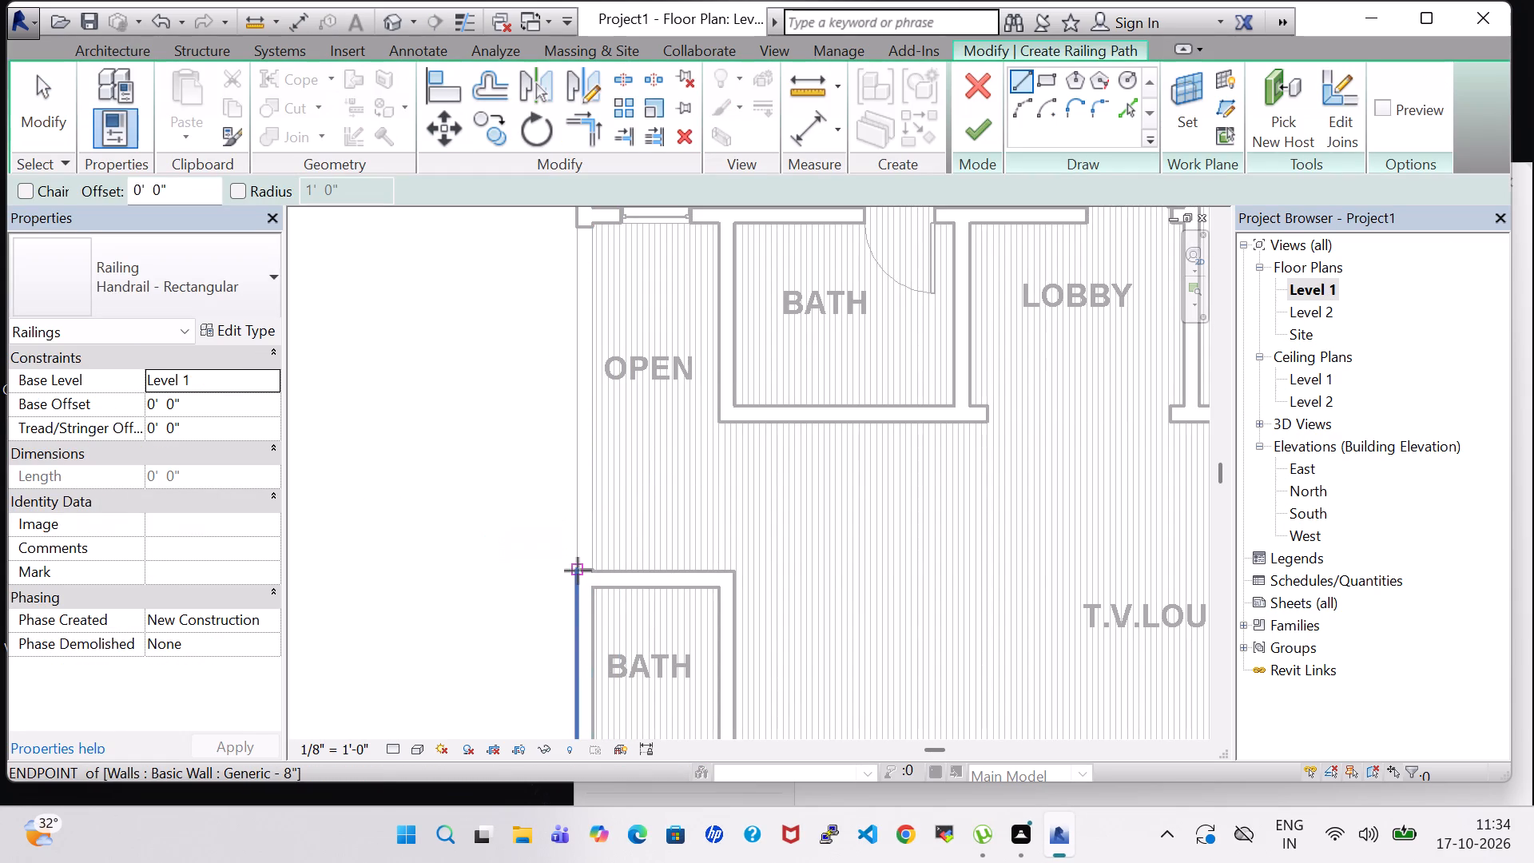
click(578, 571)
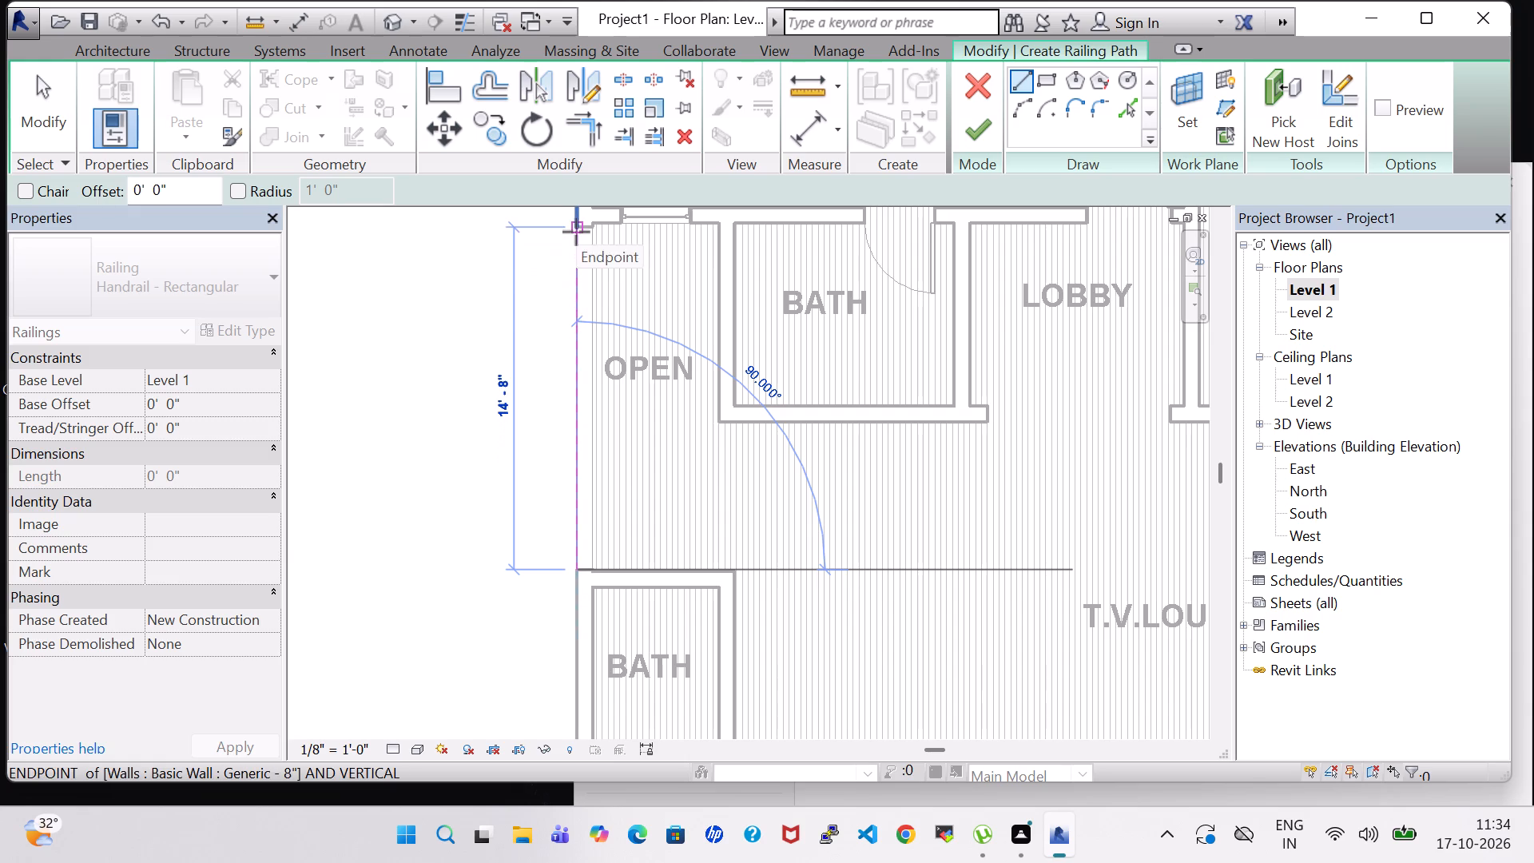
click(576, 232)
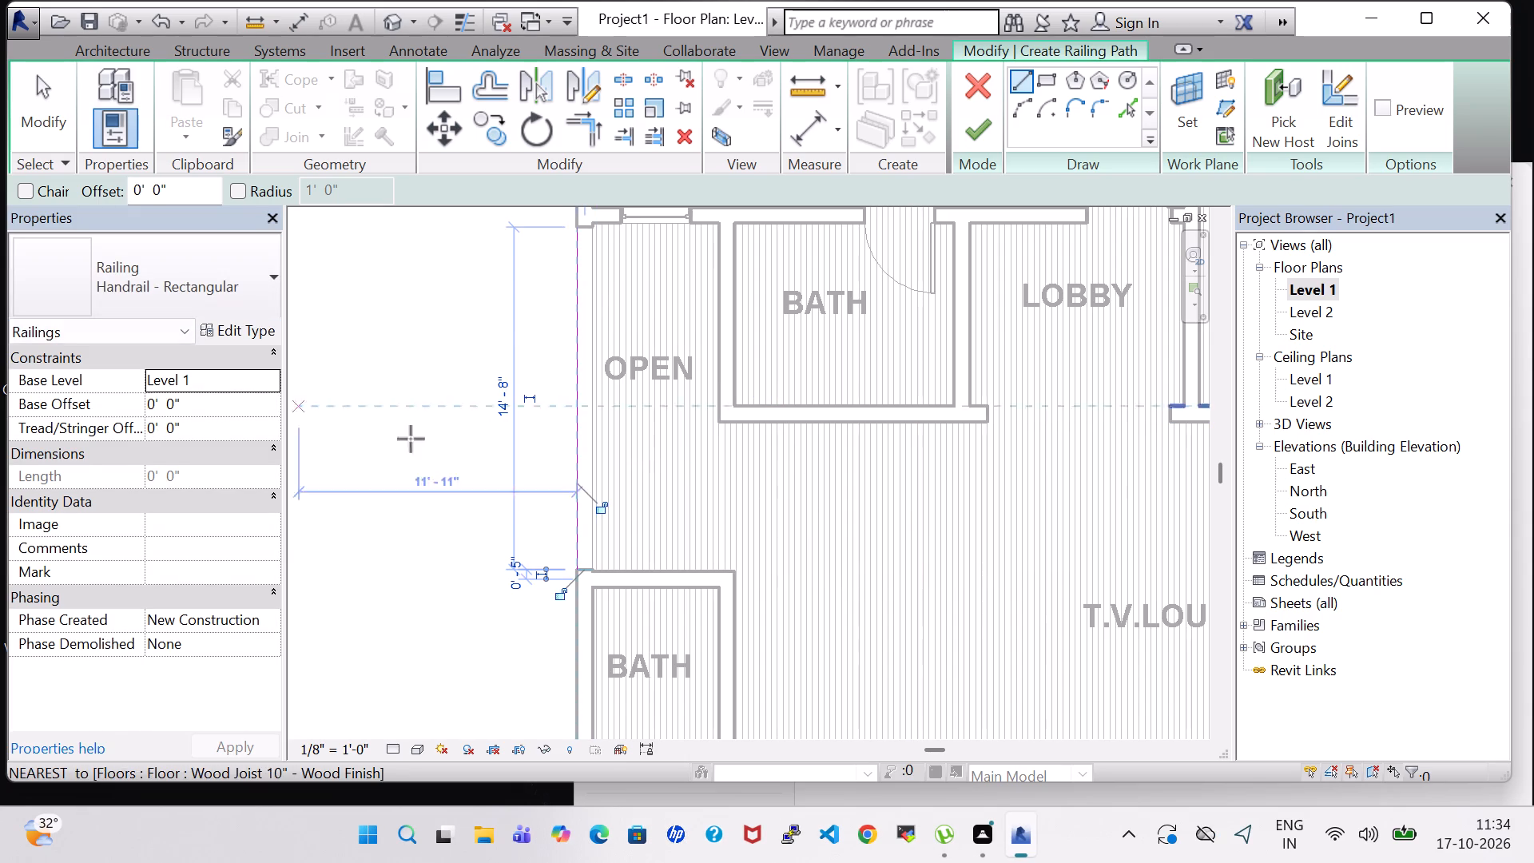
Set the railing's base offset to 4' 0" and finish its path as a Handrail - Rectangular railing.
click(157, 404)
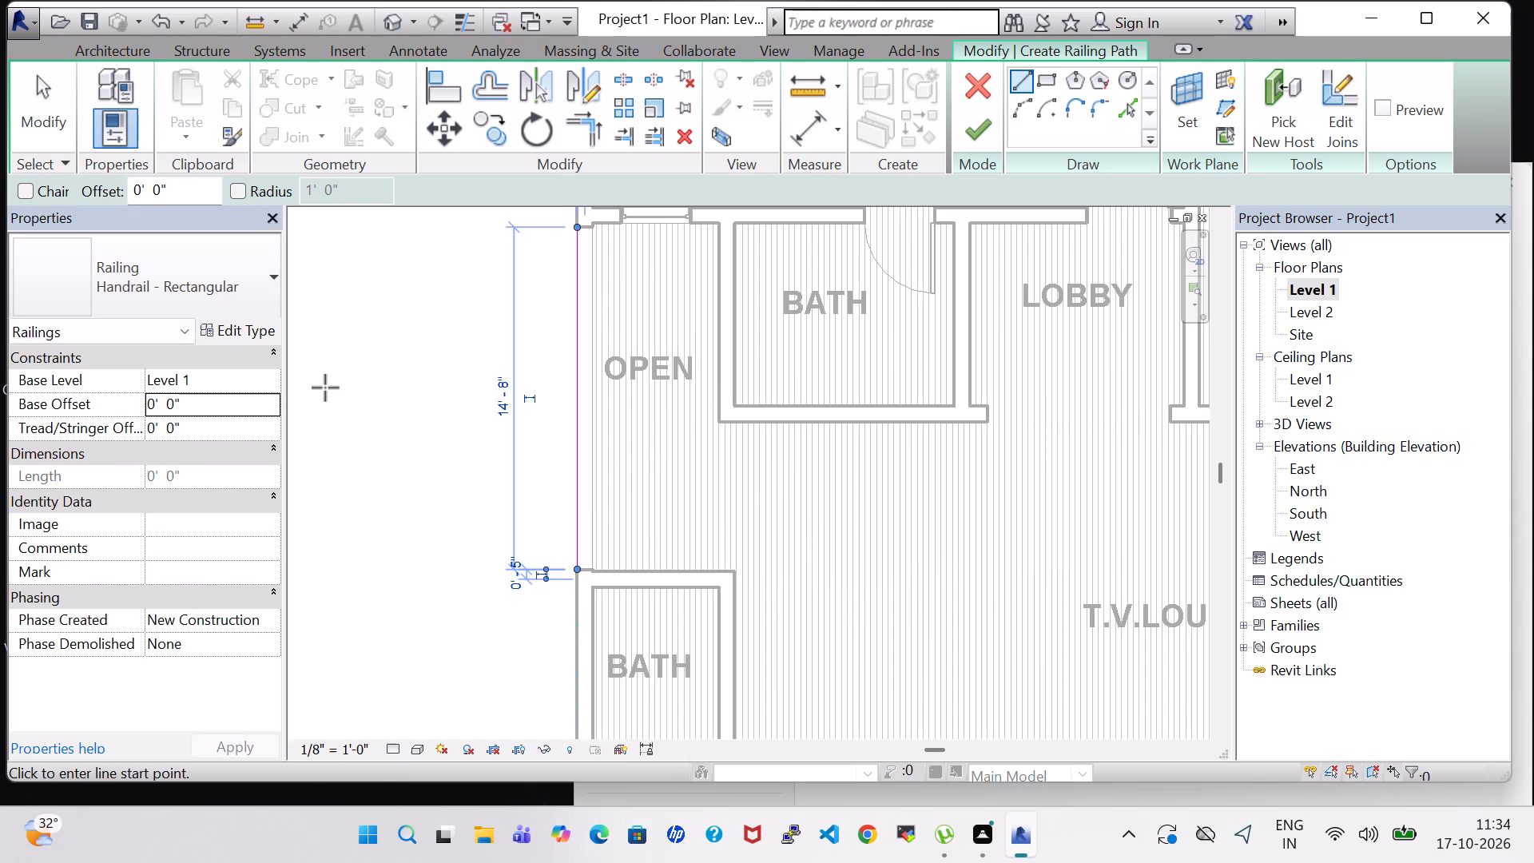
key(BackSpace)
key(4)
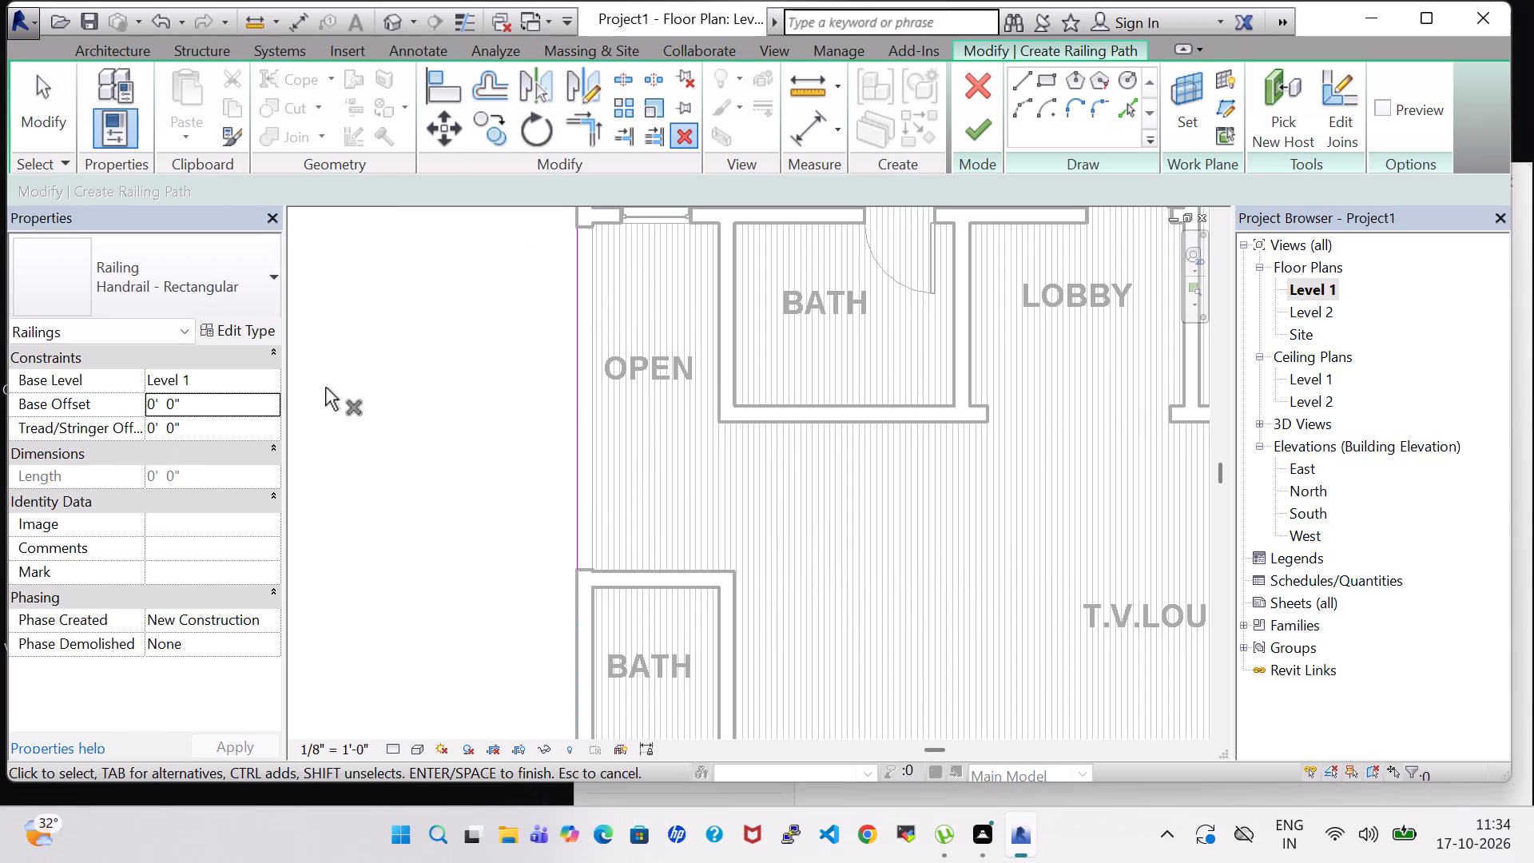
click(157, 404)
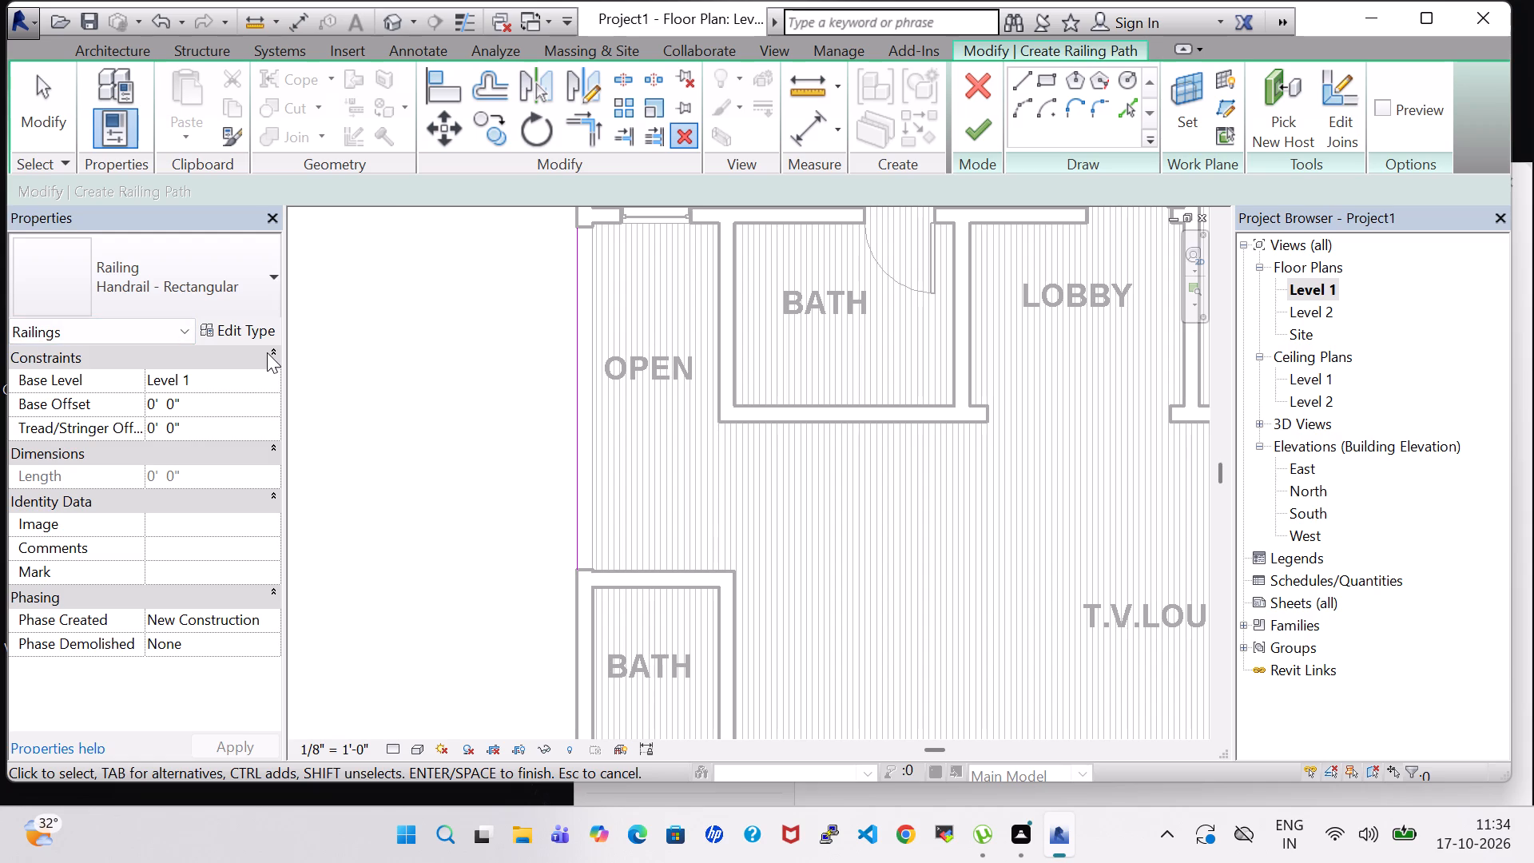
key(BackSpace)
key(4)
key(Return)
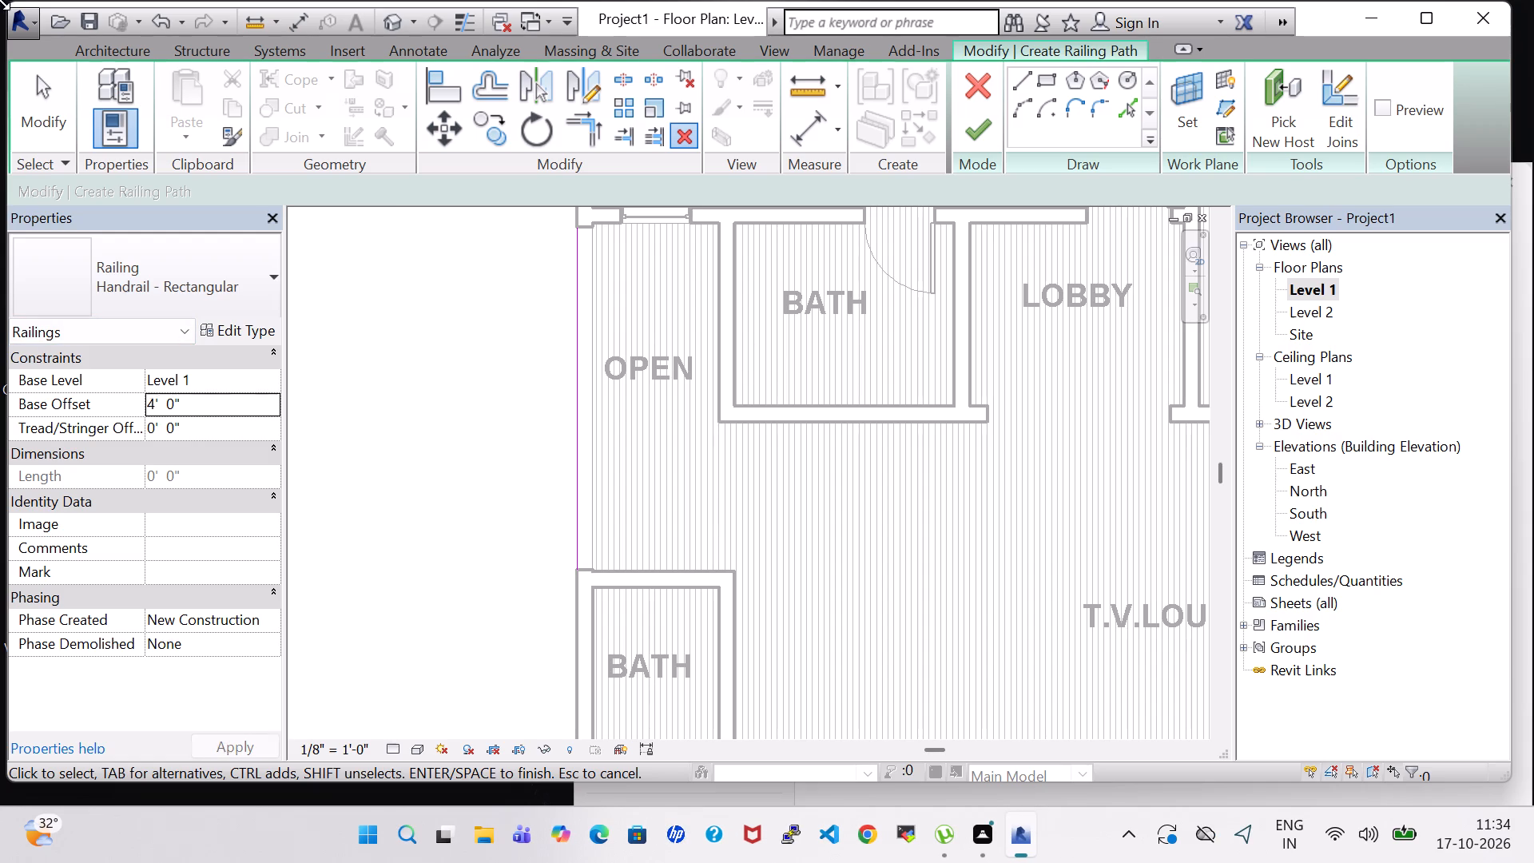
click(394, 15)
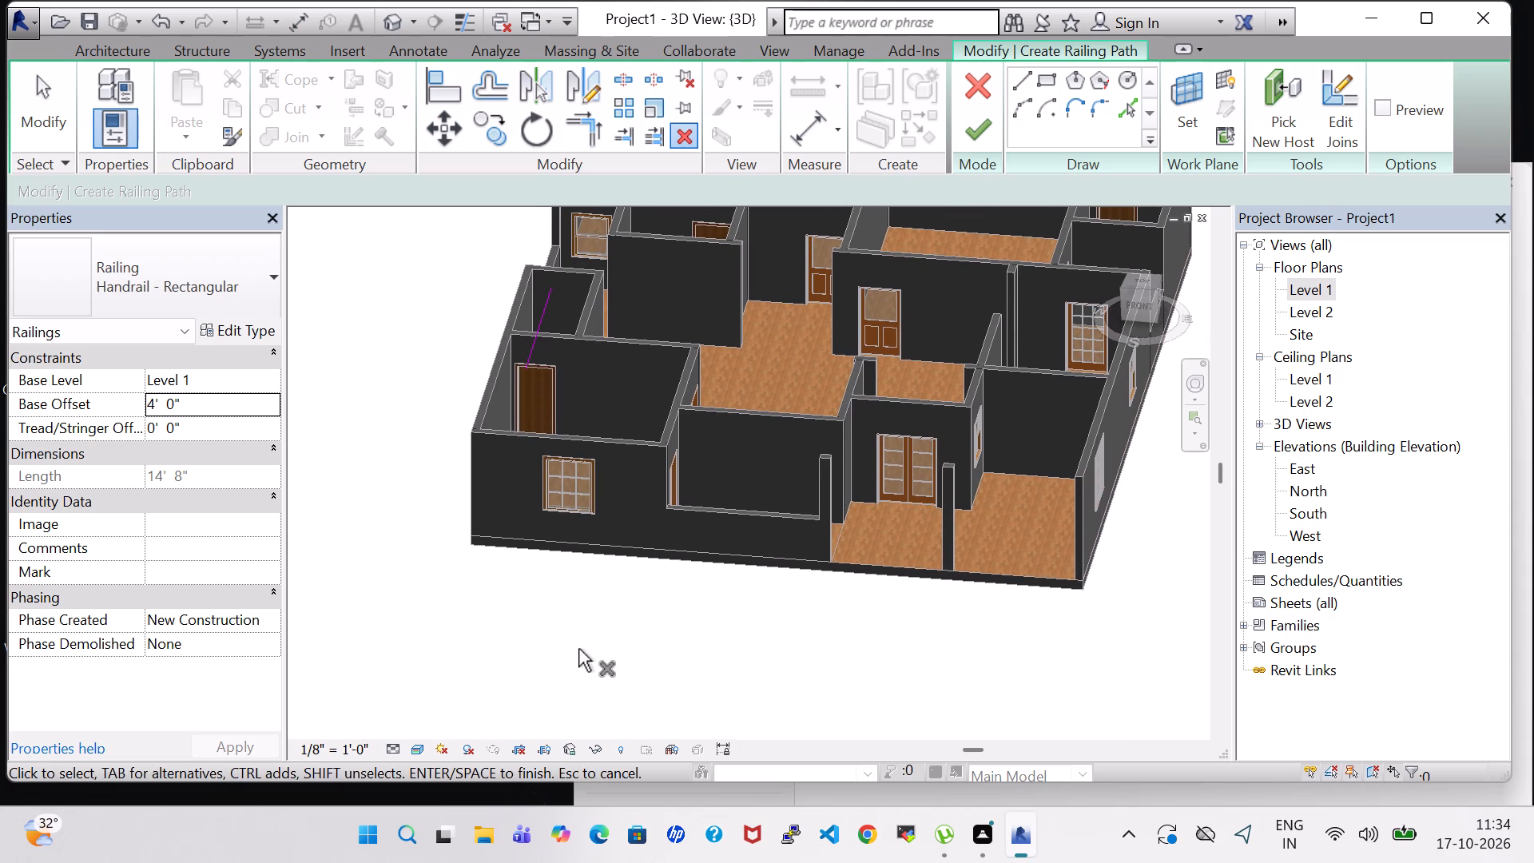
shift+middle_drag(578, 649, 798, 650)
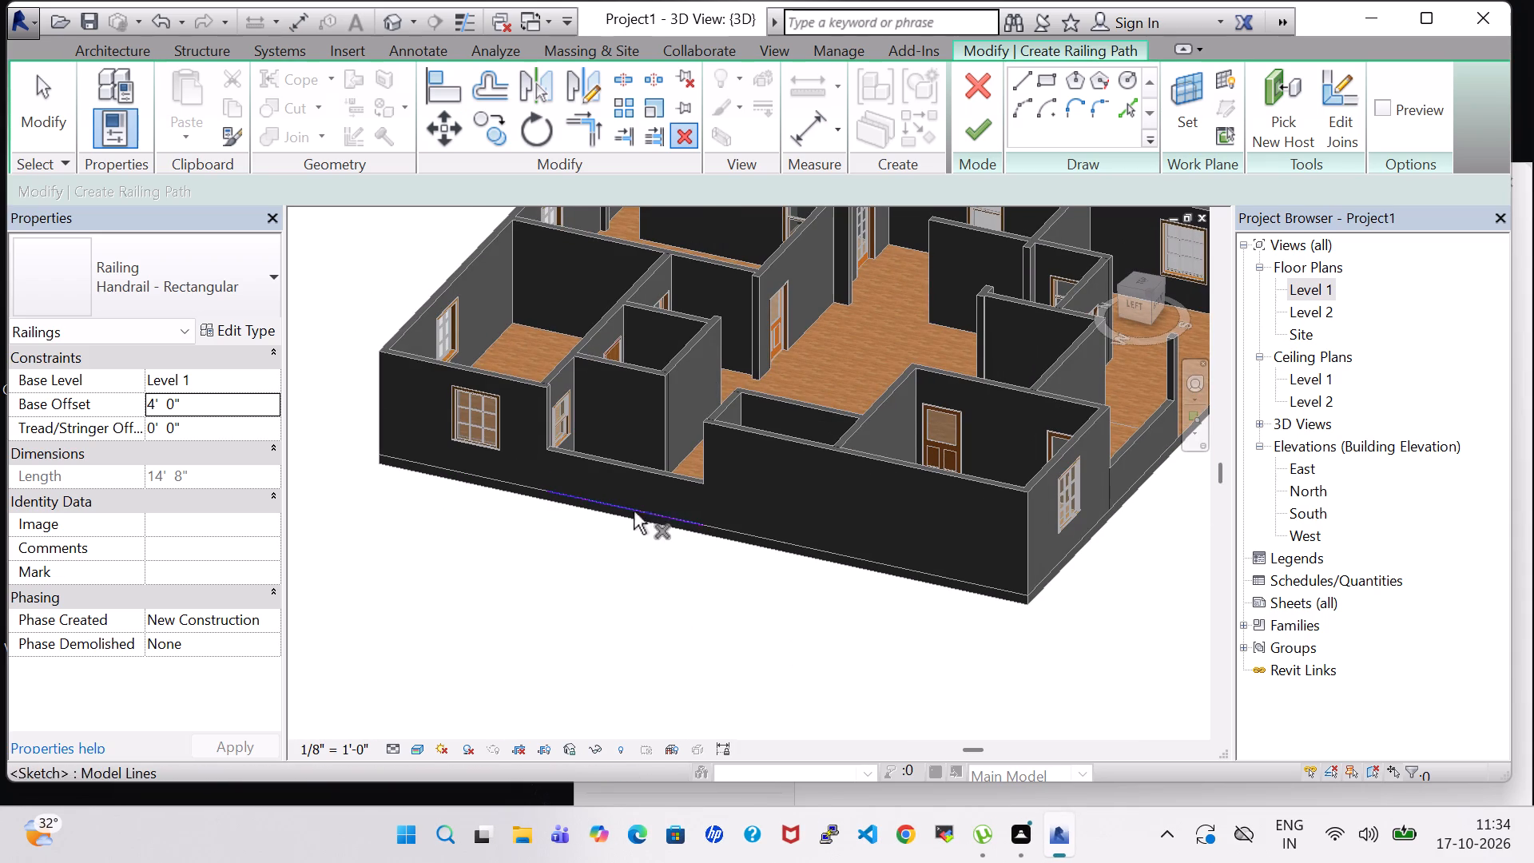
key(Escape)
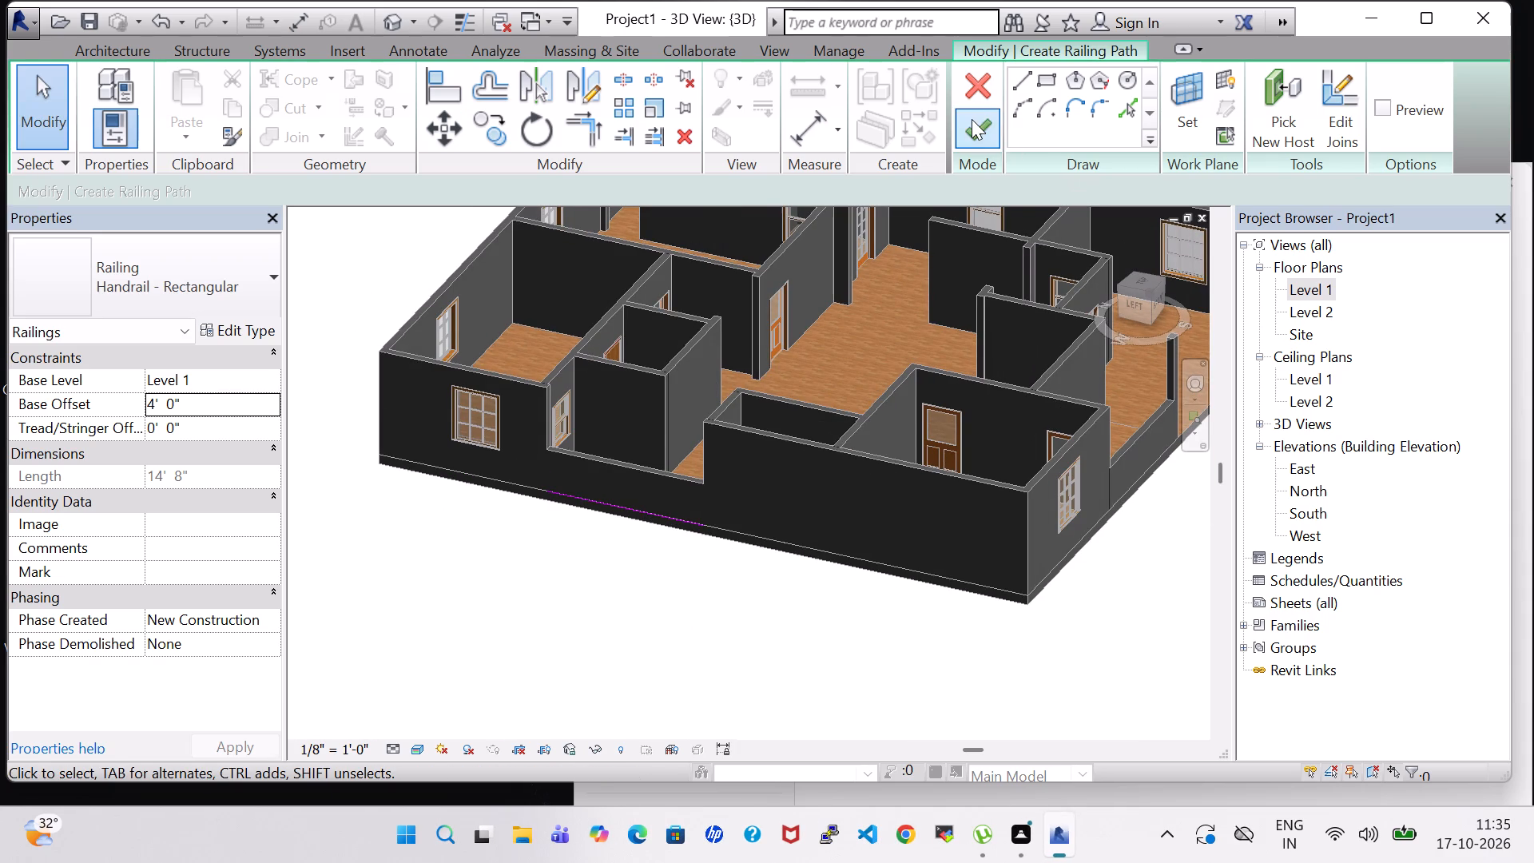
click(972, 119)
click(608, 607)
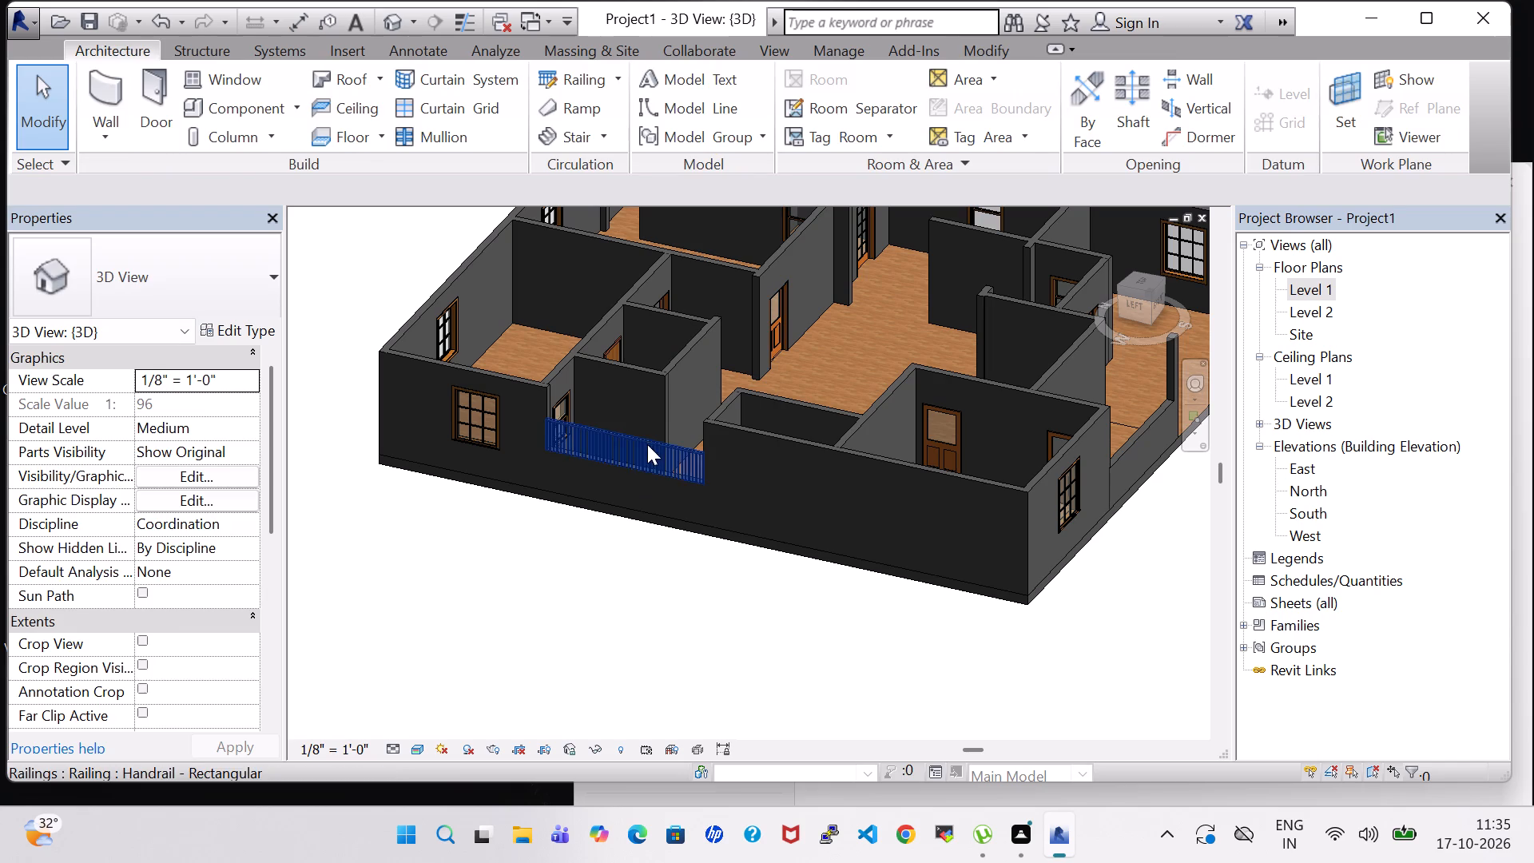
Change the new open-area railing to the Glass Panel - Bottom Fill type.
click(646, 447)
click(132, 278)
click(135, 388)
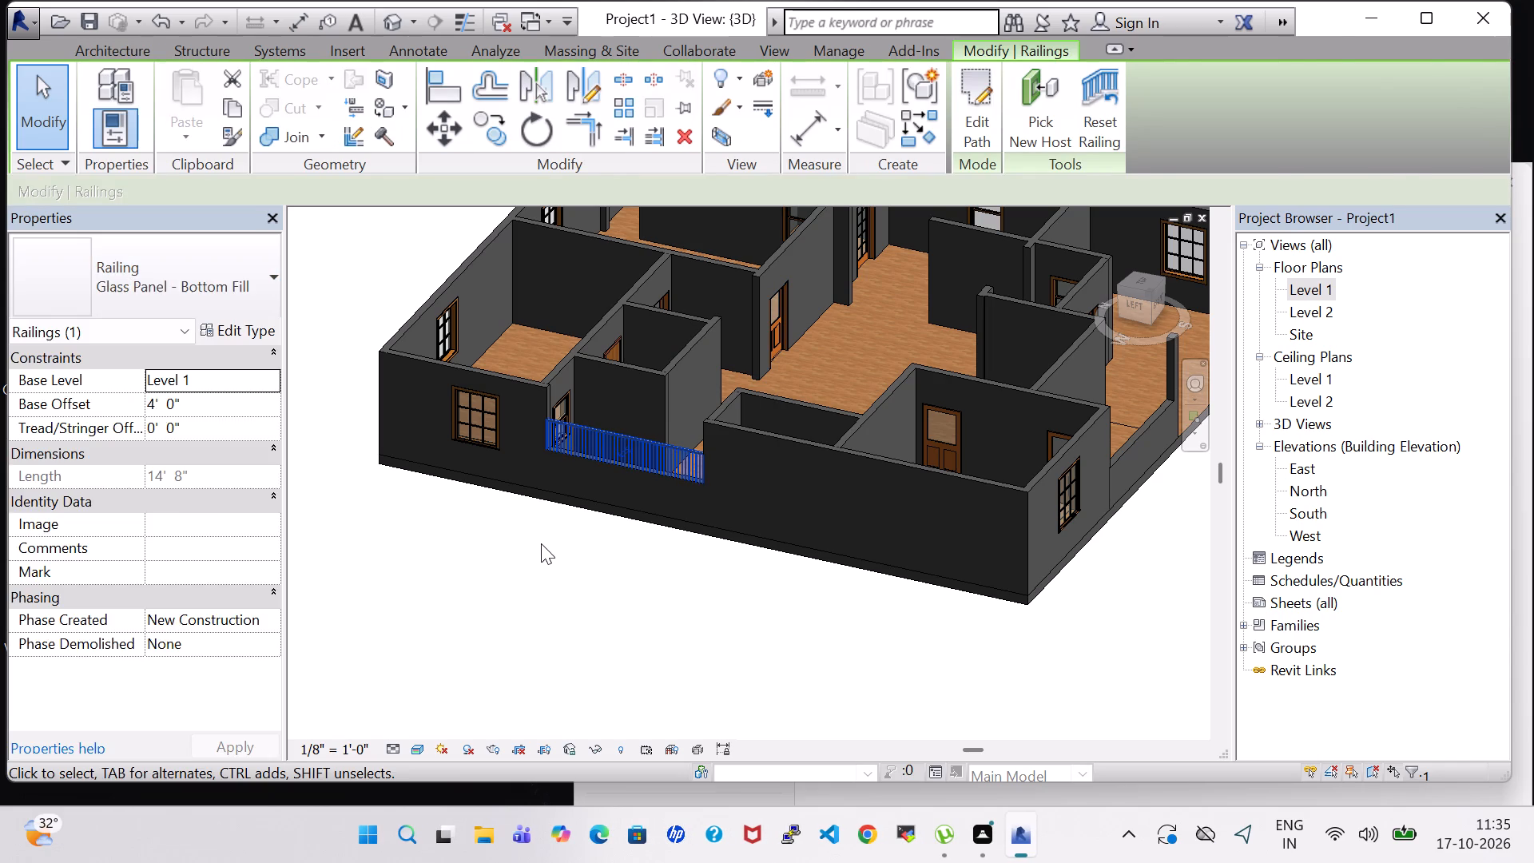
click(541, 543)
On Level 1, create a Handrail - Rectangular railing about 7'-9" long along the outer edge of the open area behind the kitchen.
shift+middle_drag(599, 647, 654, 621)
shift+middle_drag(850, 621, 670, 669)
shift+middle_drag(748, 668, 652, 696)
shift+middle_drag(721, 674, 691, 659)
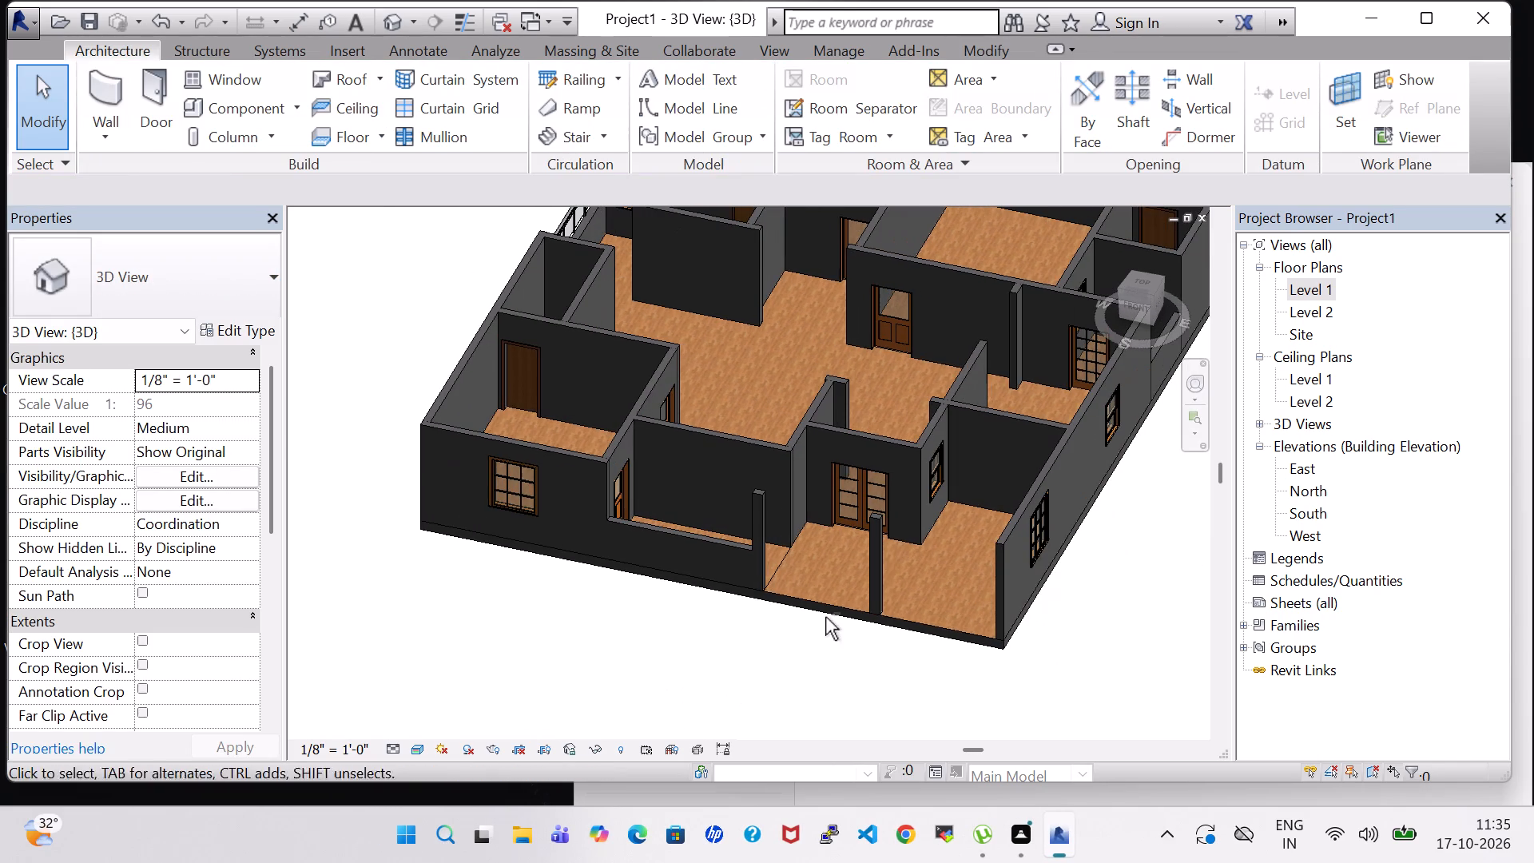
double_click(1329, 288)
scroll(1172, 332, down, 1)
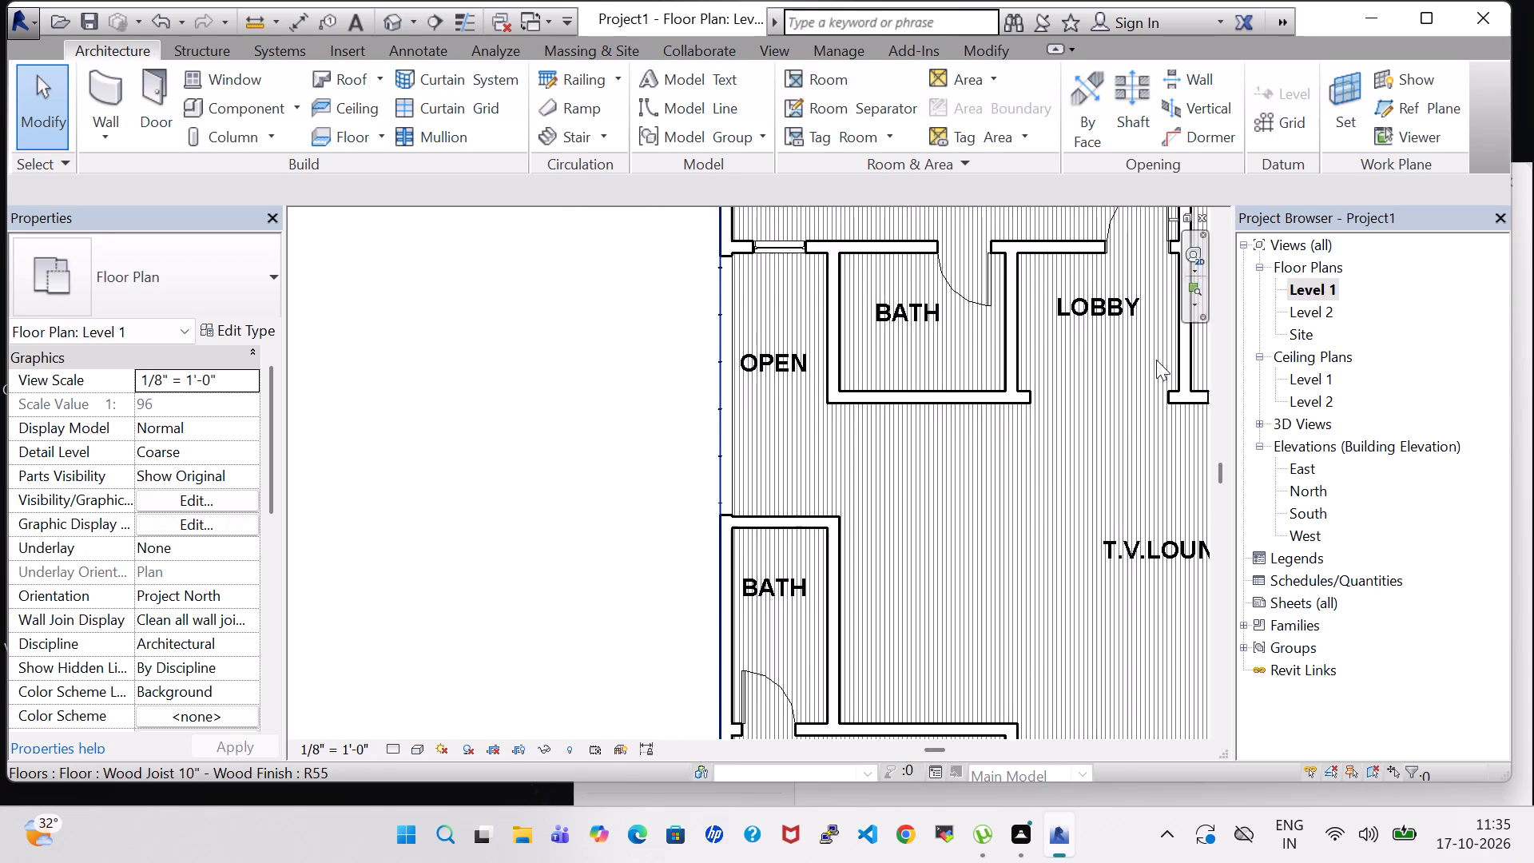
scroll(1156, 360, down, 2)
scroll(1046, 468, down, 1)
middle_drag(1046, 468, 733, 480)
scroll(733, 480, down, 3)
middle_drag(818, 496, 801, 496)
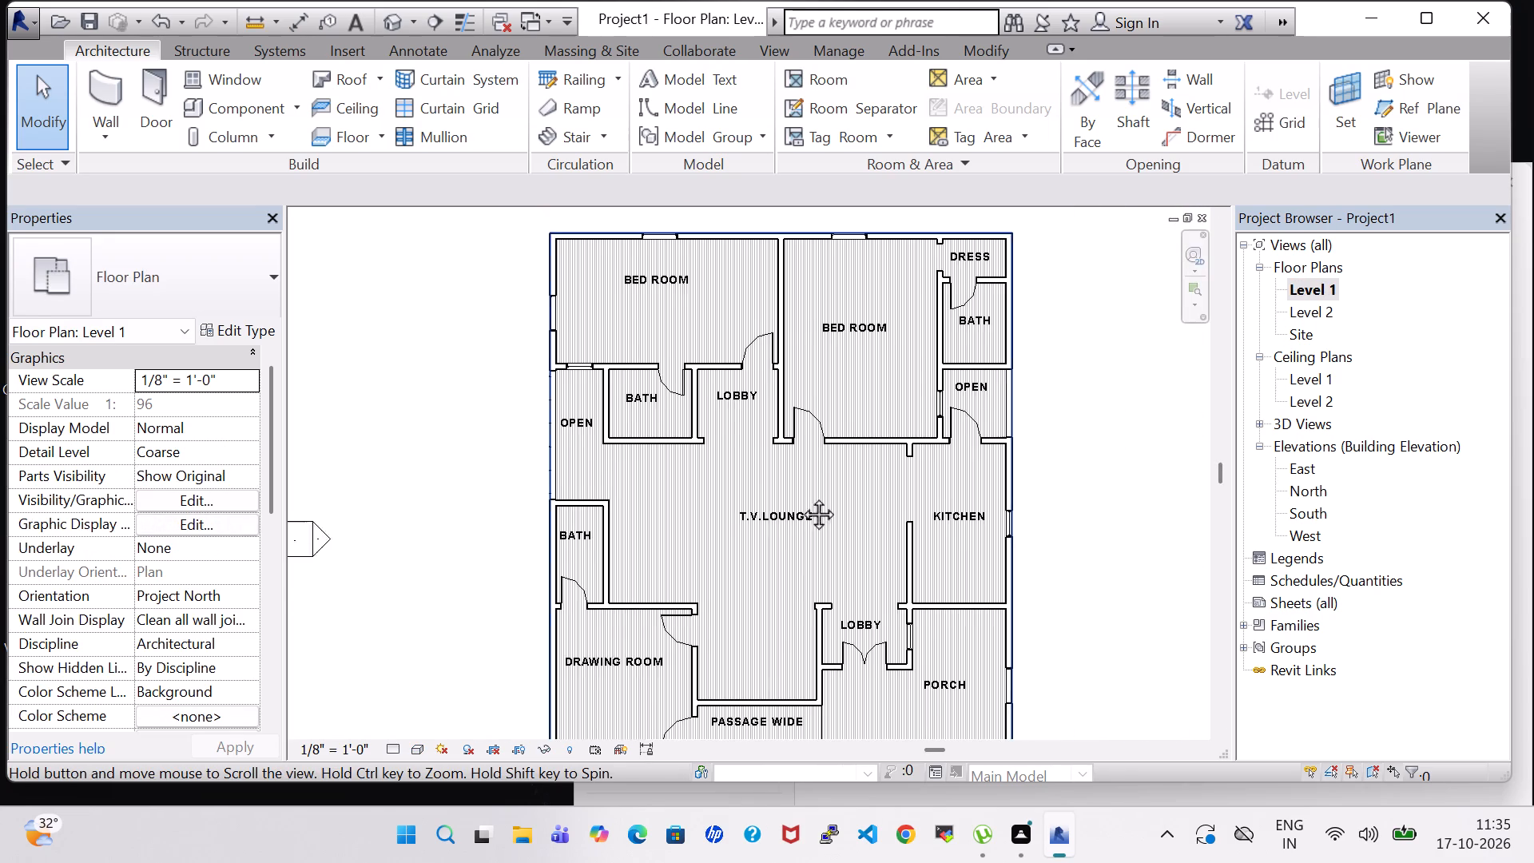
middle_drag(801, 496, 705, 473)
click(1118, 459)
middle_drag(1019, 497, 1023, 455)
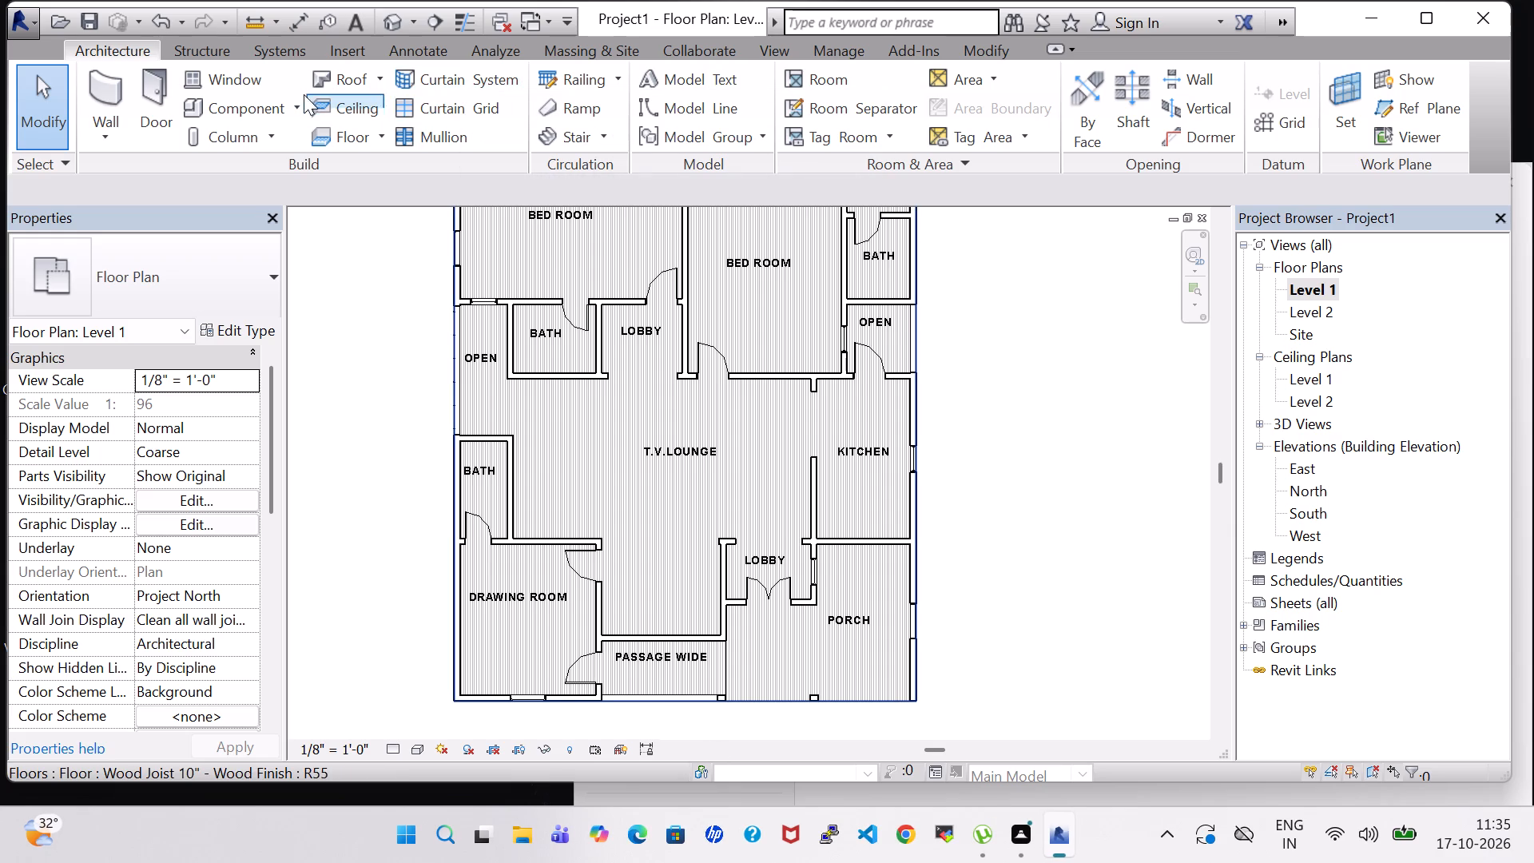
click(570, 67)
scroll(952, 340, up, 6)
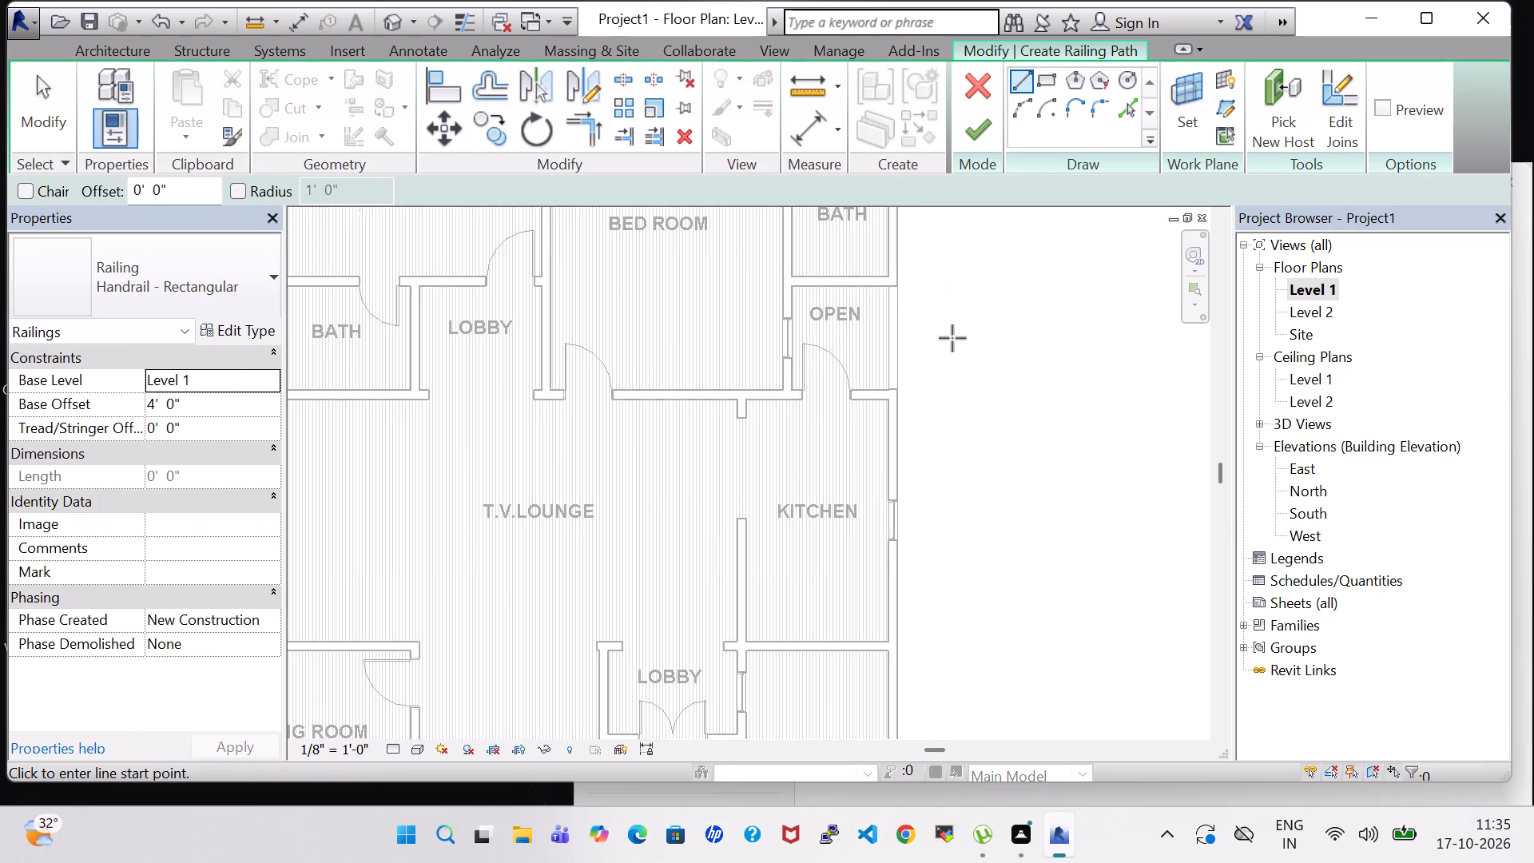
scroll(952, 338, up, 2)
click(839, 441)
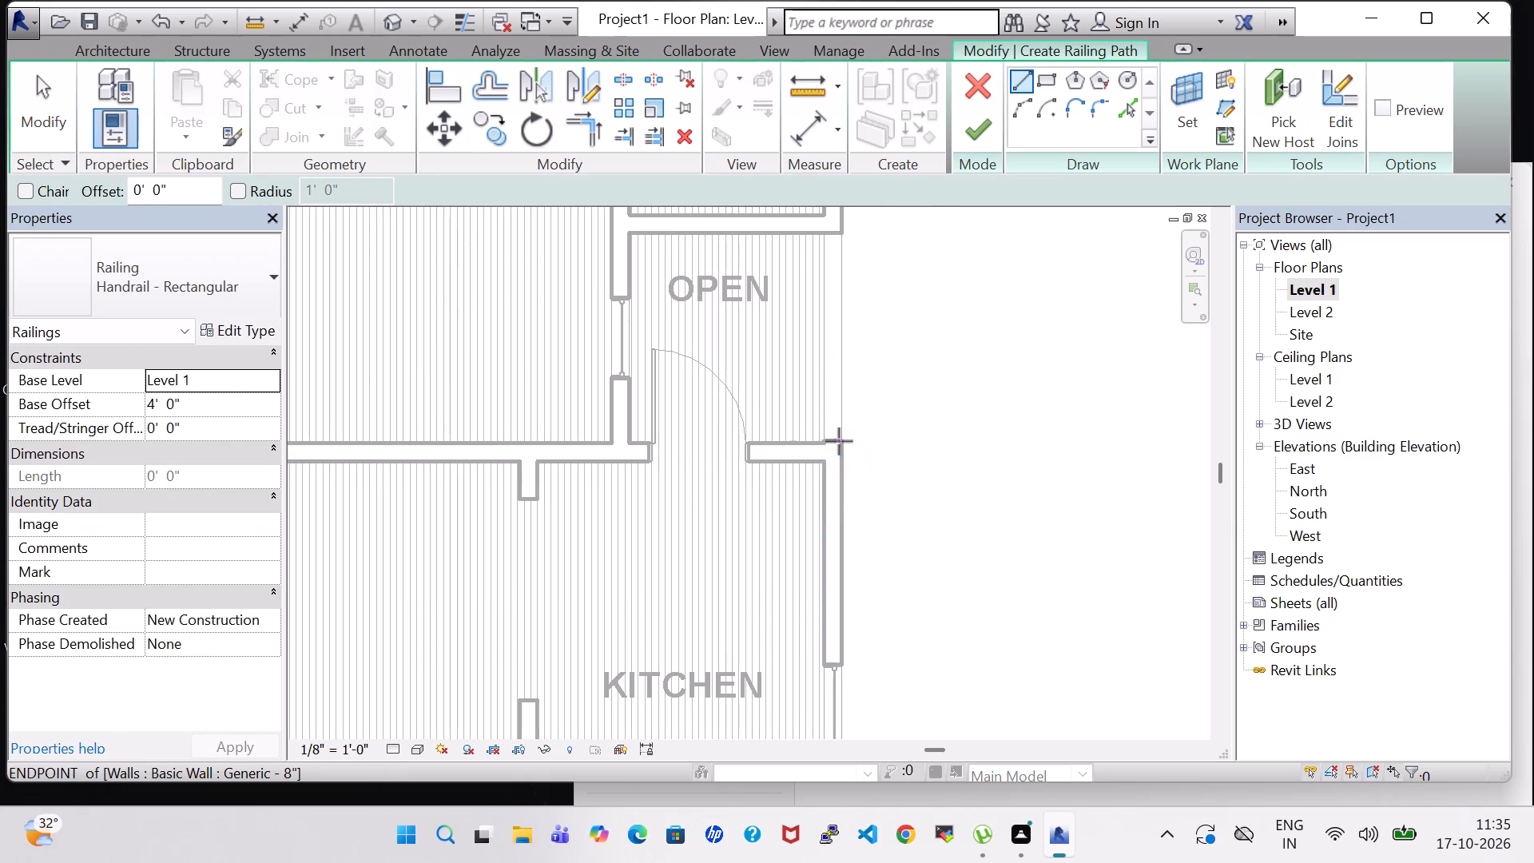
click(842, 233)
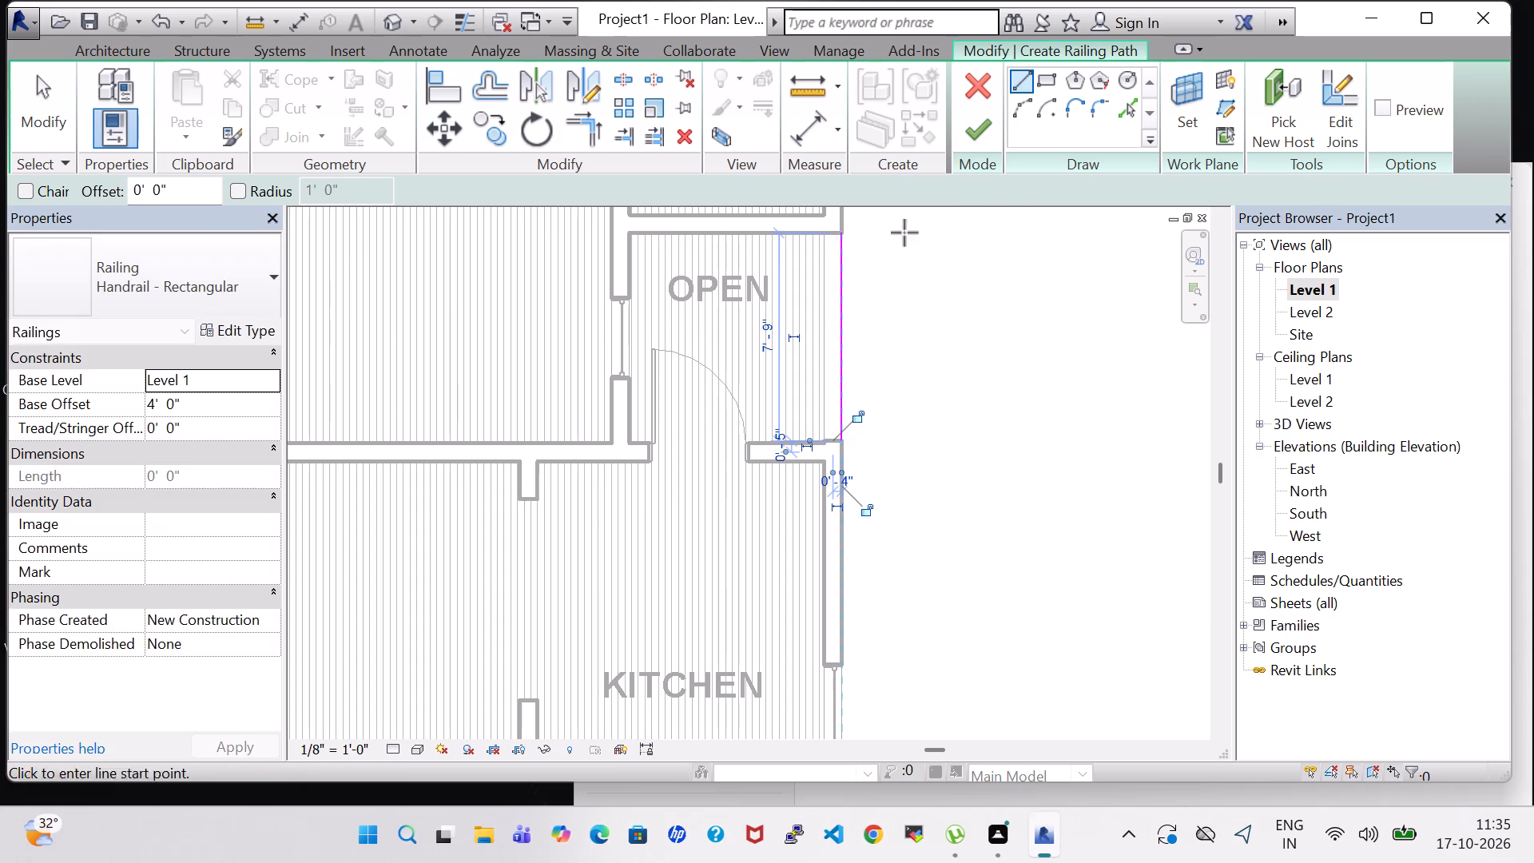
click(972, 129)
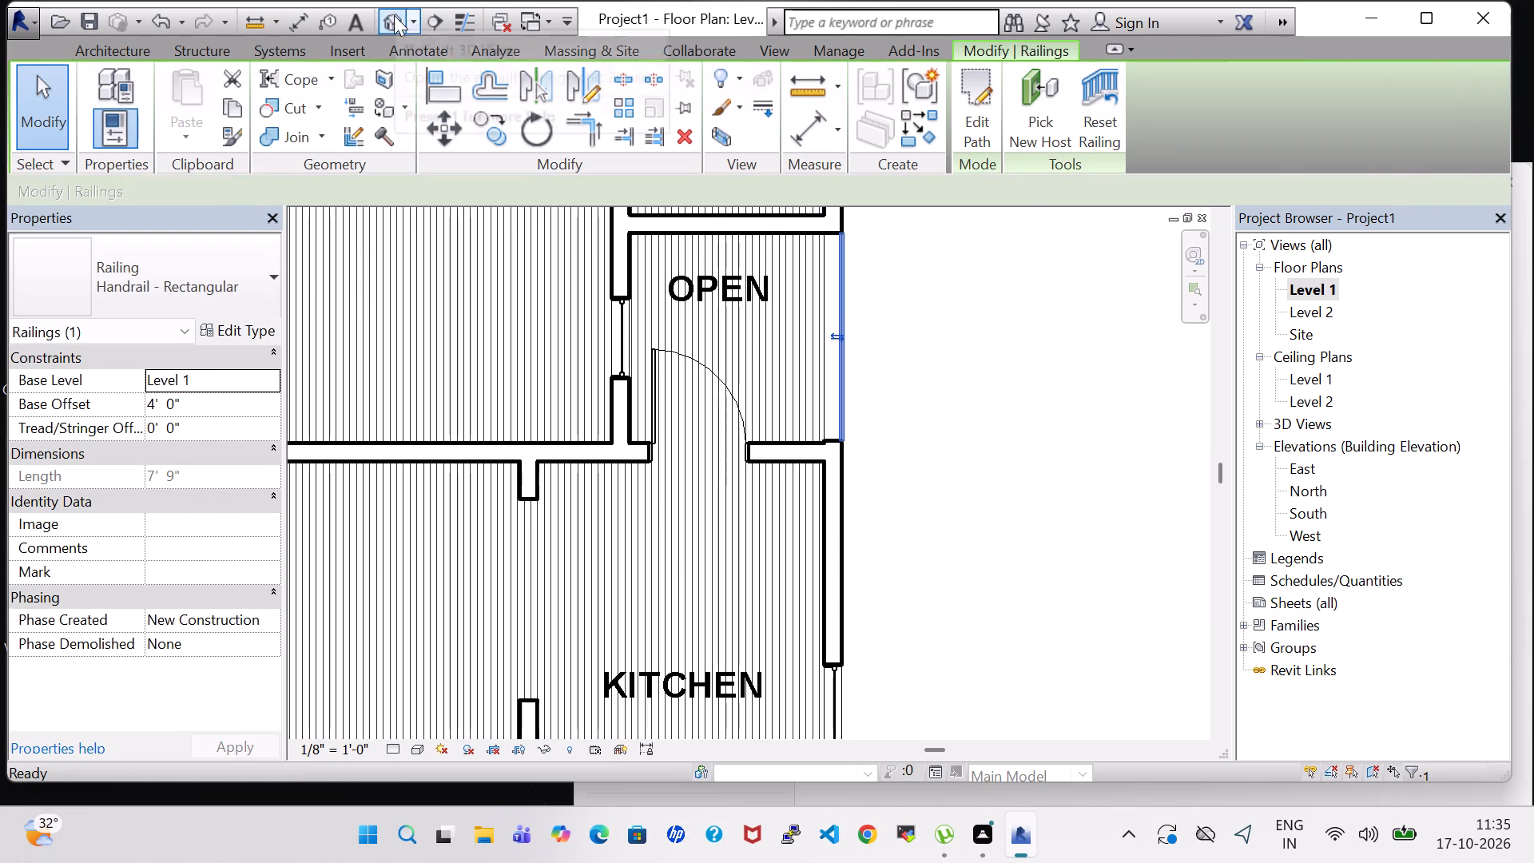
Examine the house in the 3D view from all sides, checking the railings at both open areas.
click(394, 15)
shift+middle_drag(1126, 549, 1071, 570)
shift+middle_drag(1164, 591, 916, 591)
shift+middle_drag(1079, 645, 956, 666)
shift+middle_drag(1085, 648, 1061, 653)
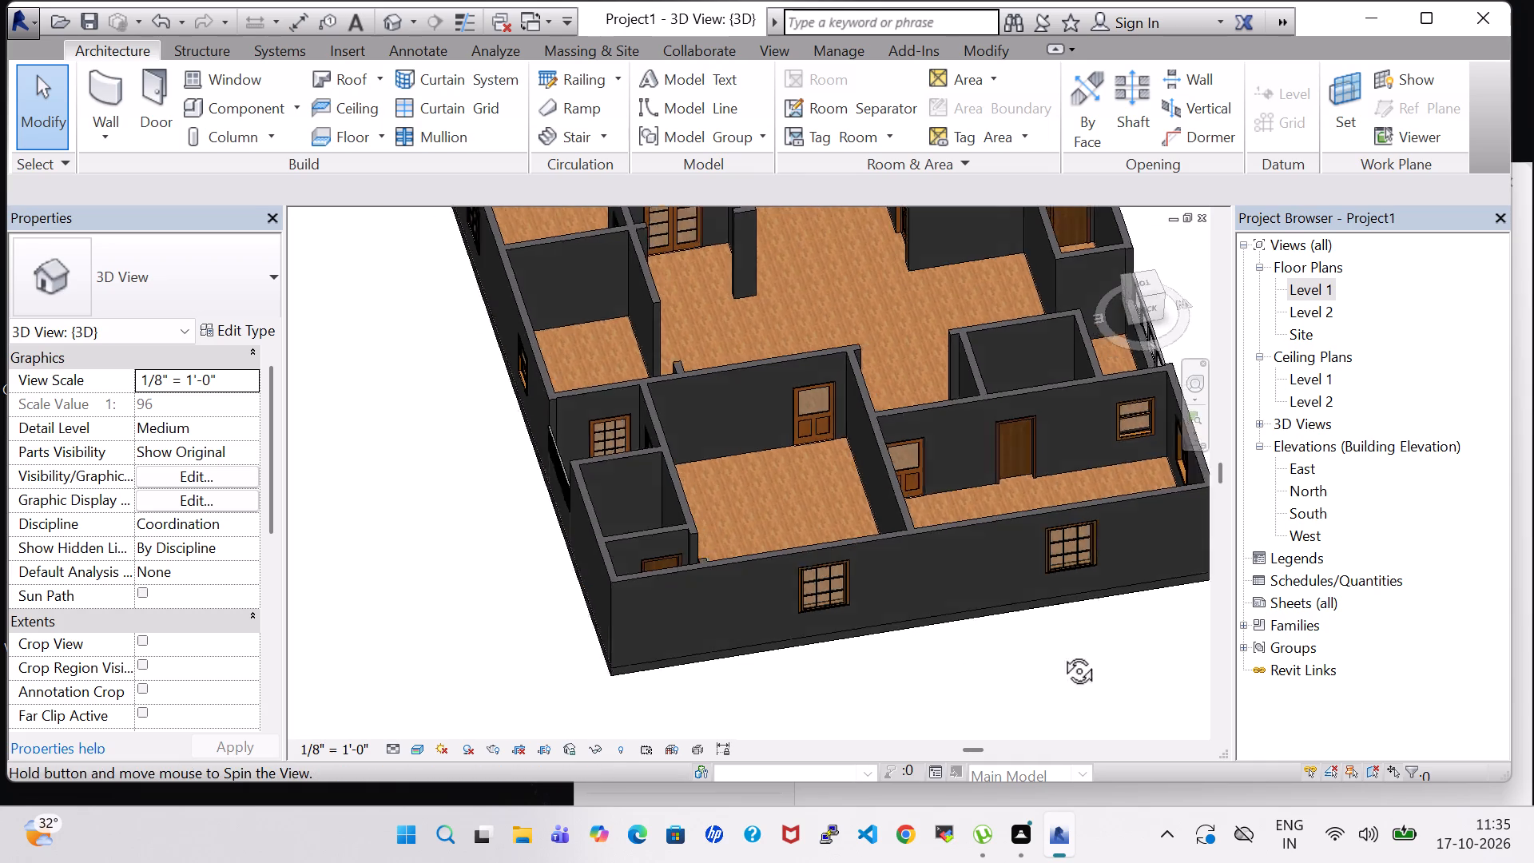
shift+middle_drag(1061, 653, 960, 667)
shift+middle_drag(1117, 632, 935, 579)
shift+middle_drag(1013, 606, 865, 587)
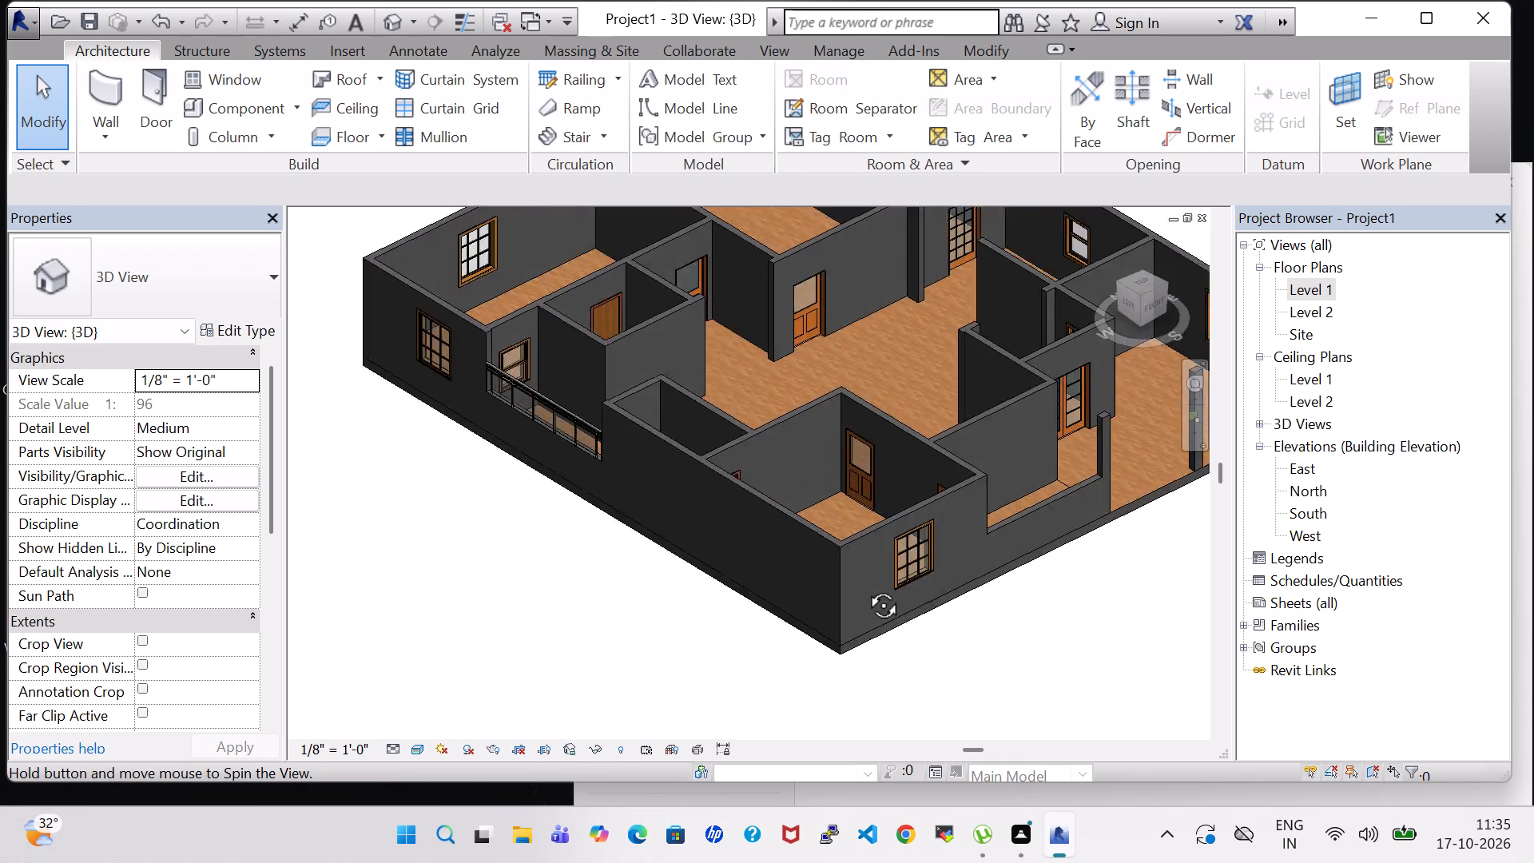
shift+middle_drag(865, 587, 759, 566)
shift+middle_drag(1016, 642, 1001, 579)
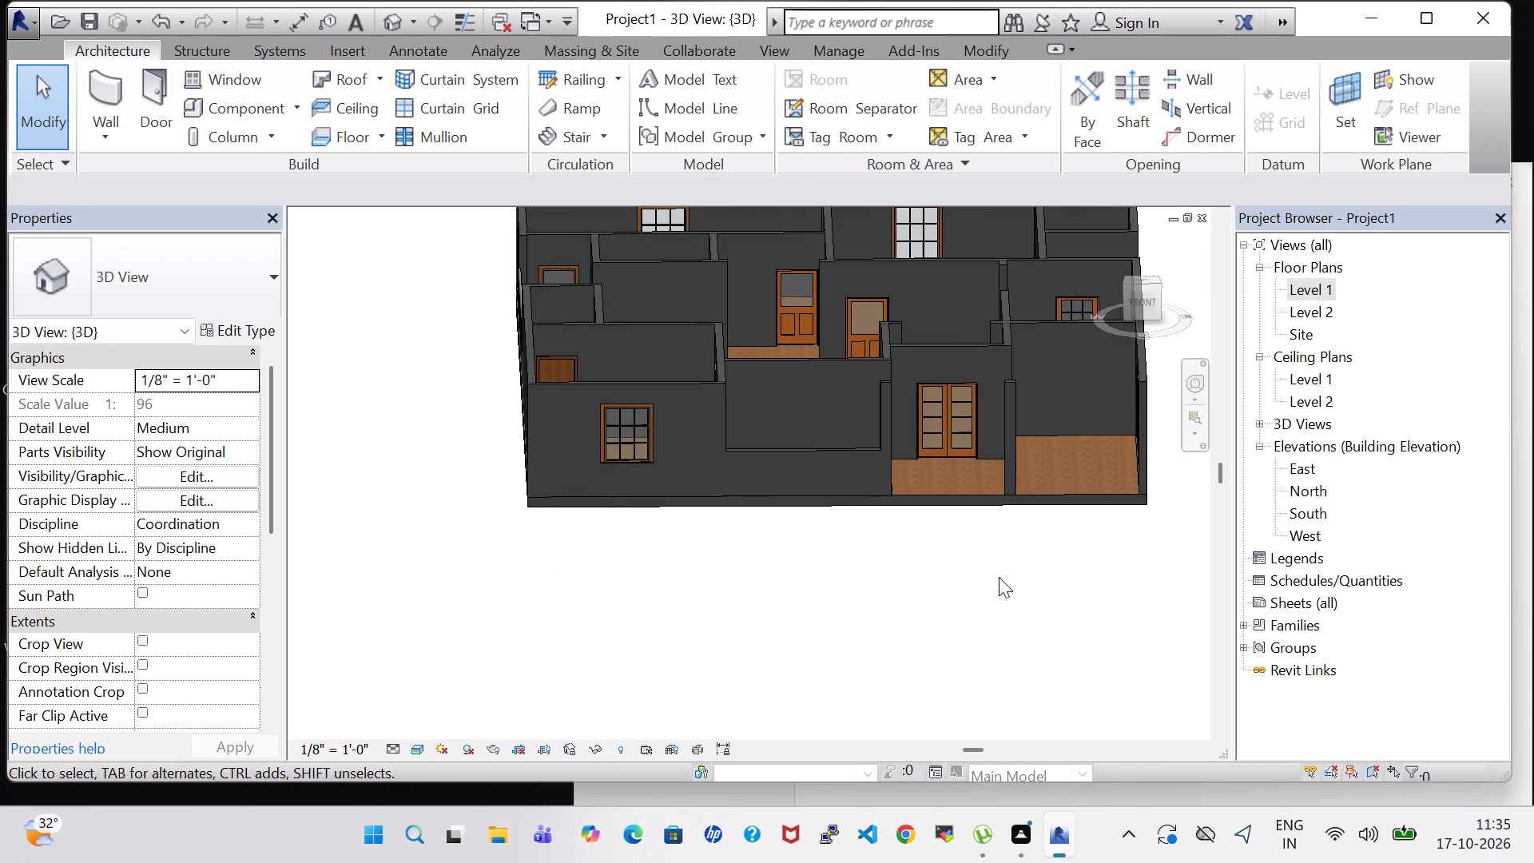
middle_drag(999, 577, 920, 673)
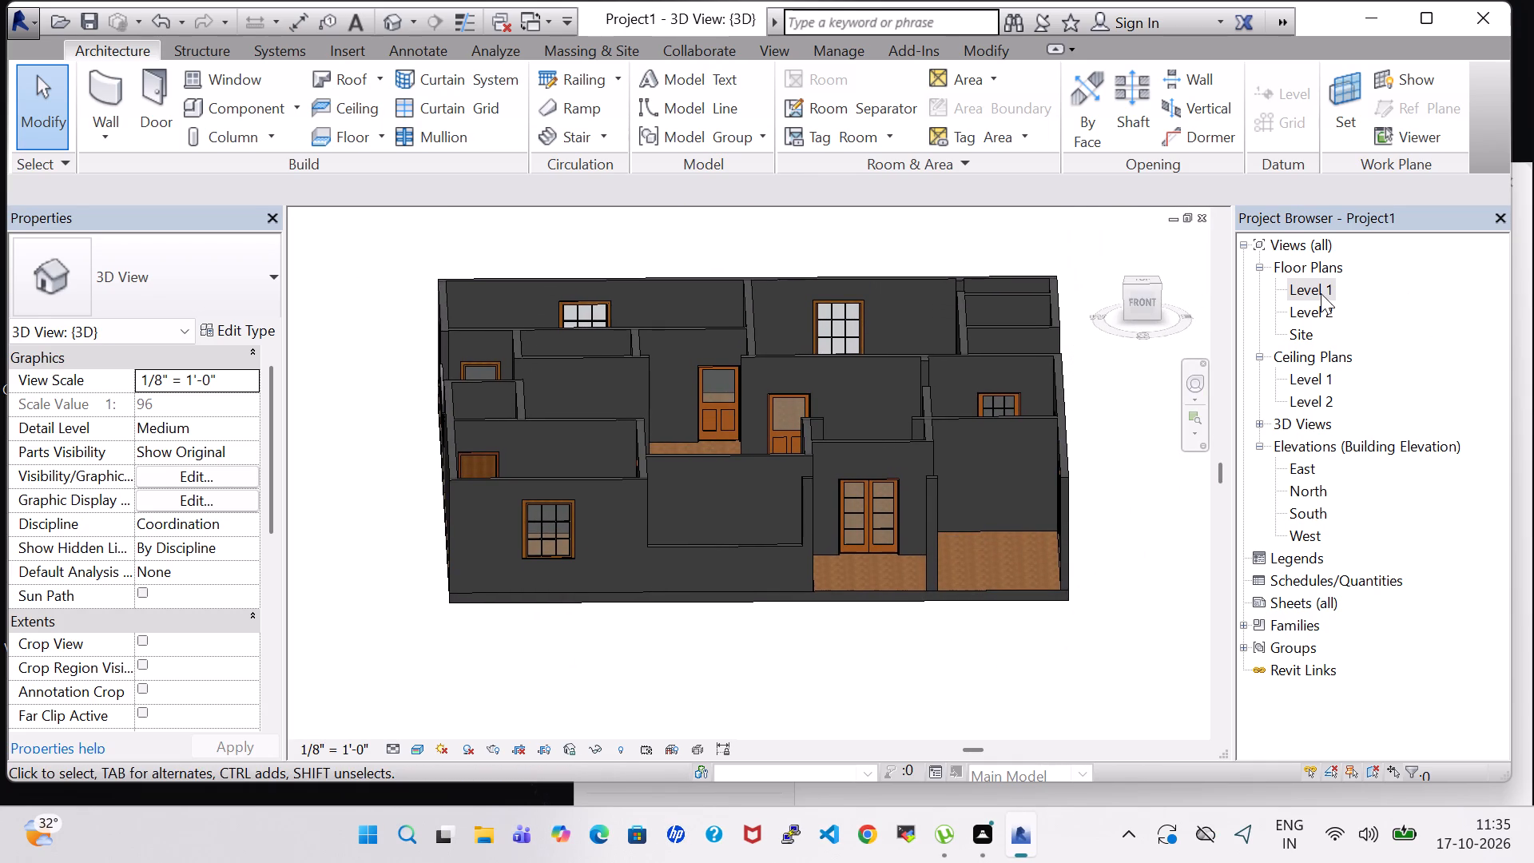
On Level 1, duplicate the Generic - 8" type of the wall between the first bedroom's bath and T.V. lounge as "inner wall".
double_click(1321, 293)
scroll(499, 287, down, 5)
middle_drag(784, 471, 866, 455)
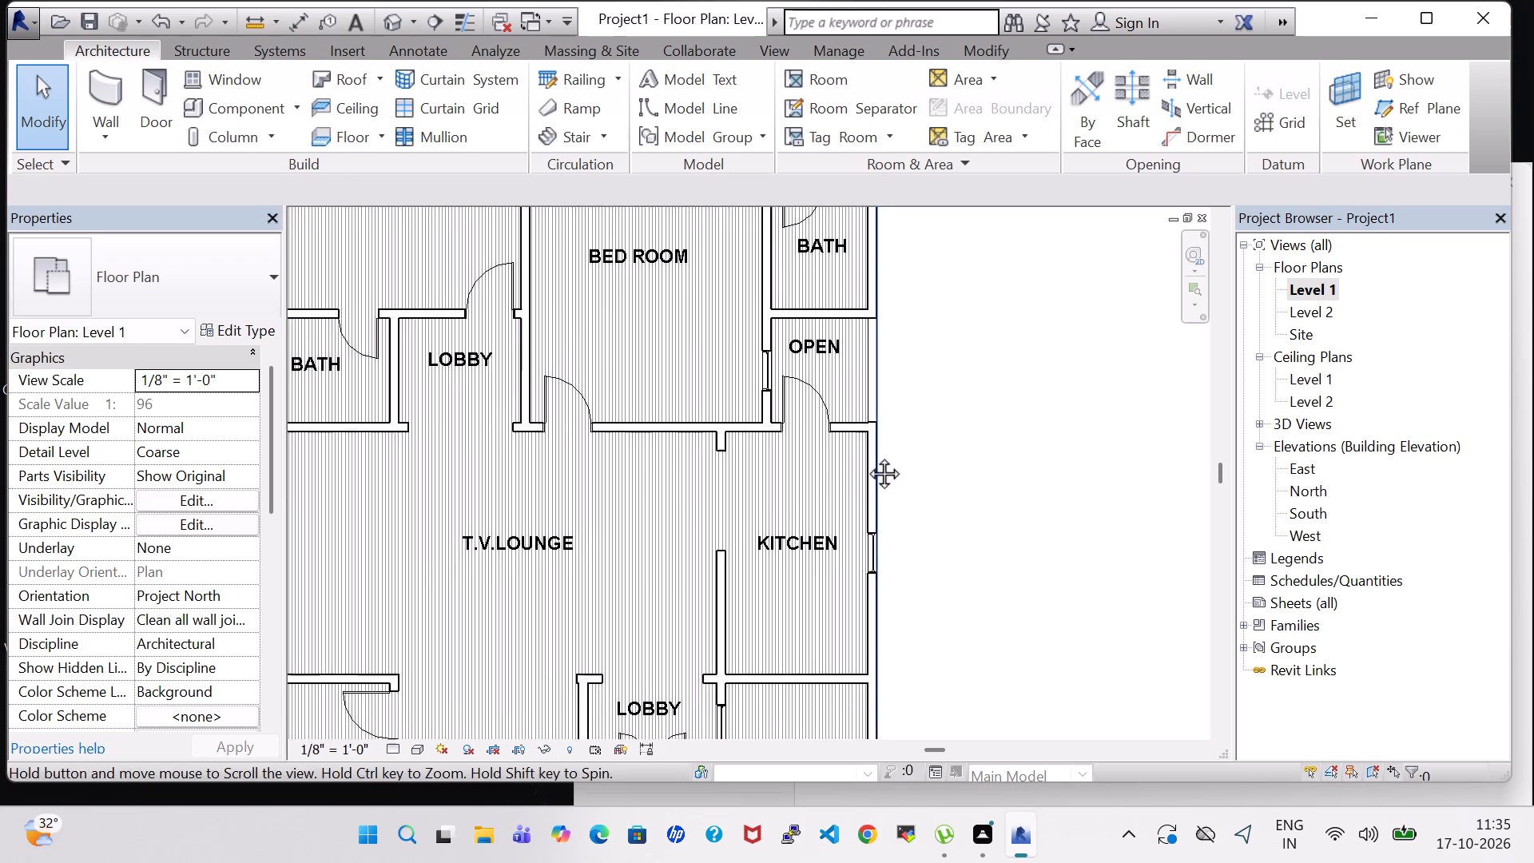
middle_drag(866, 455, 868, 455)
scroll(876, 452, down, 2)
scroll(577, 473, down, 3)
middle_drag(920, 452, 923, 434)
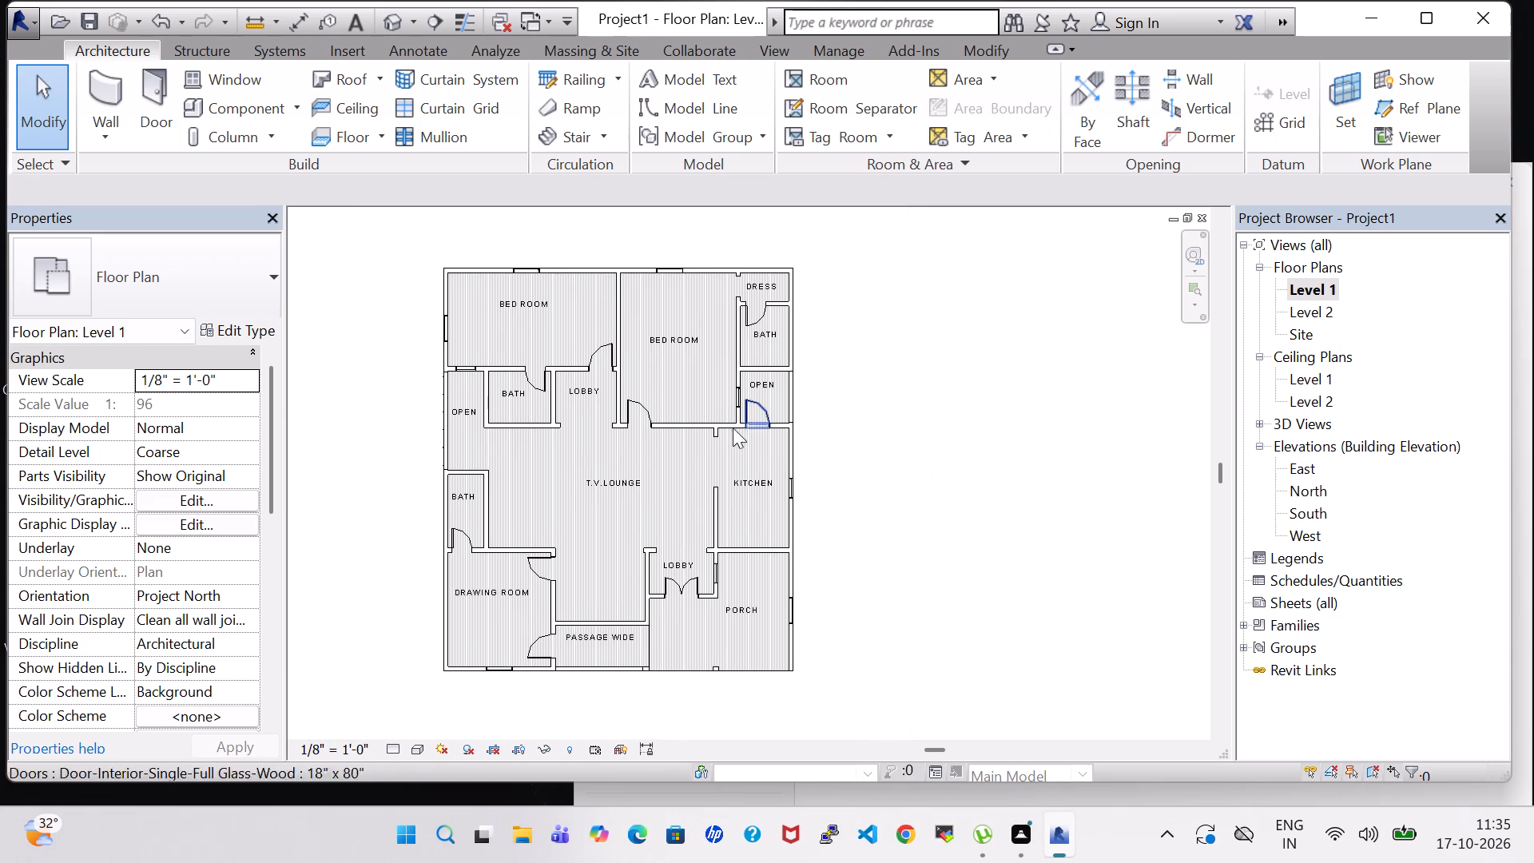
click(546, 423)
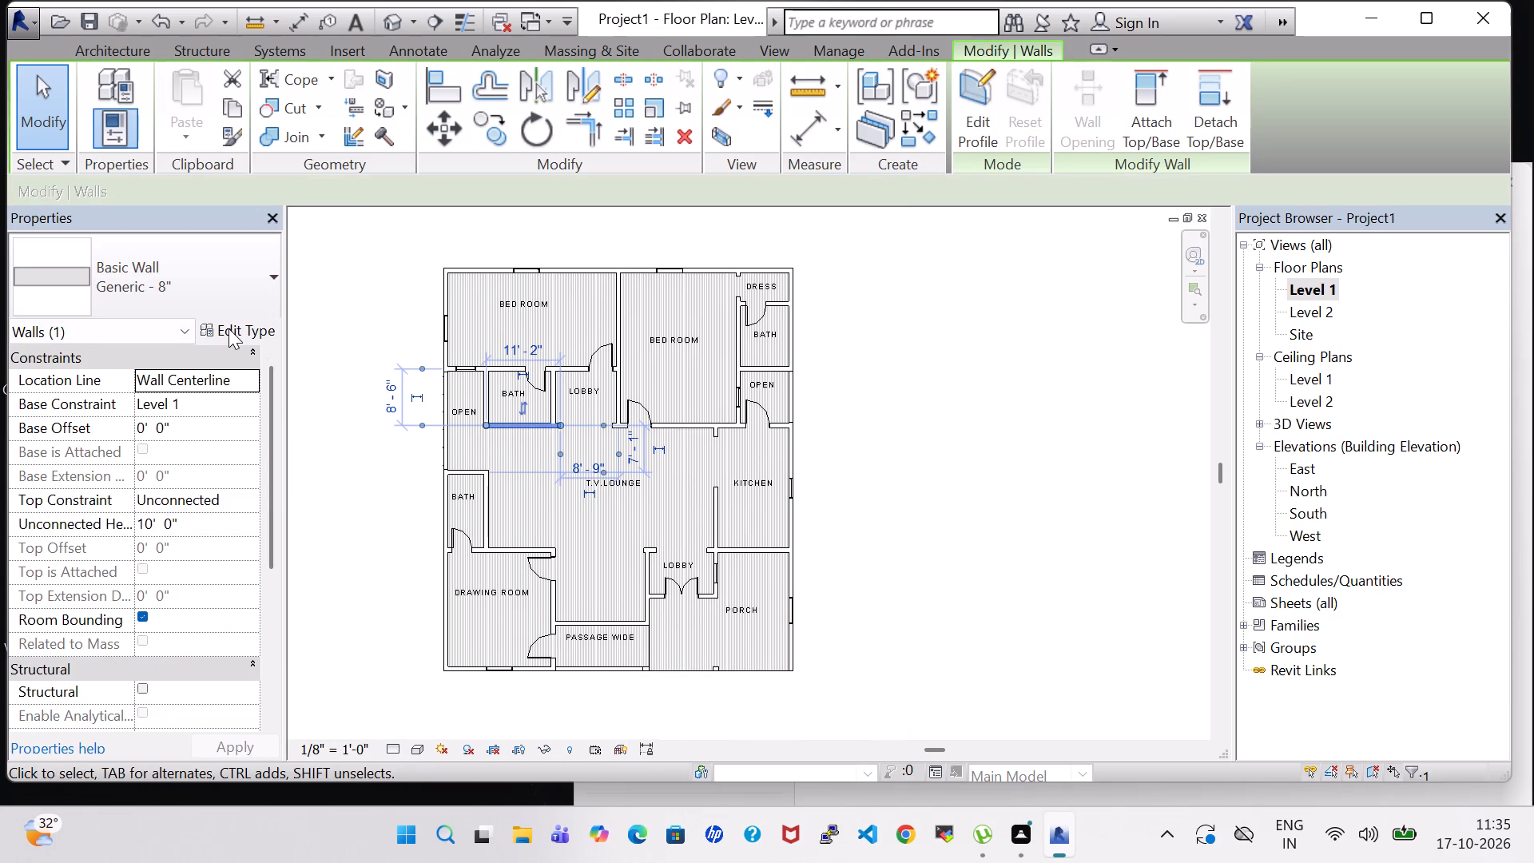
click(229, 328)
click(1449, 205)
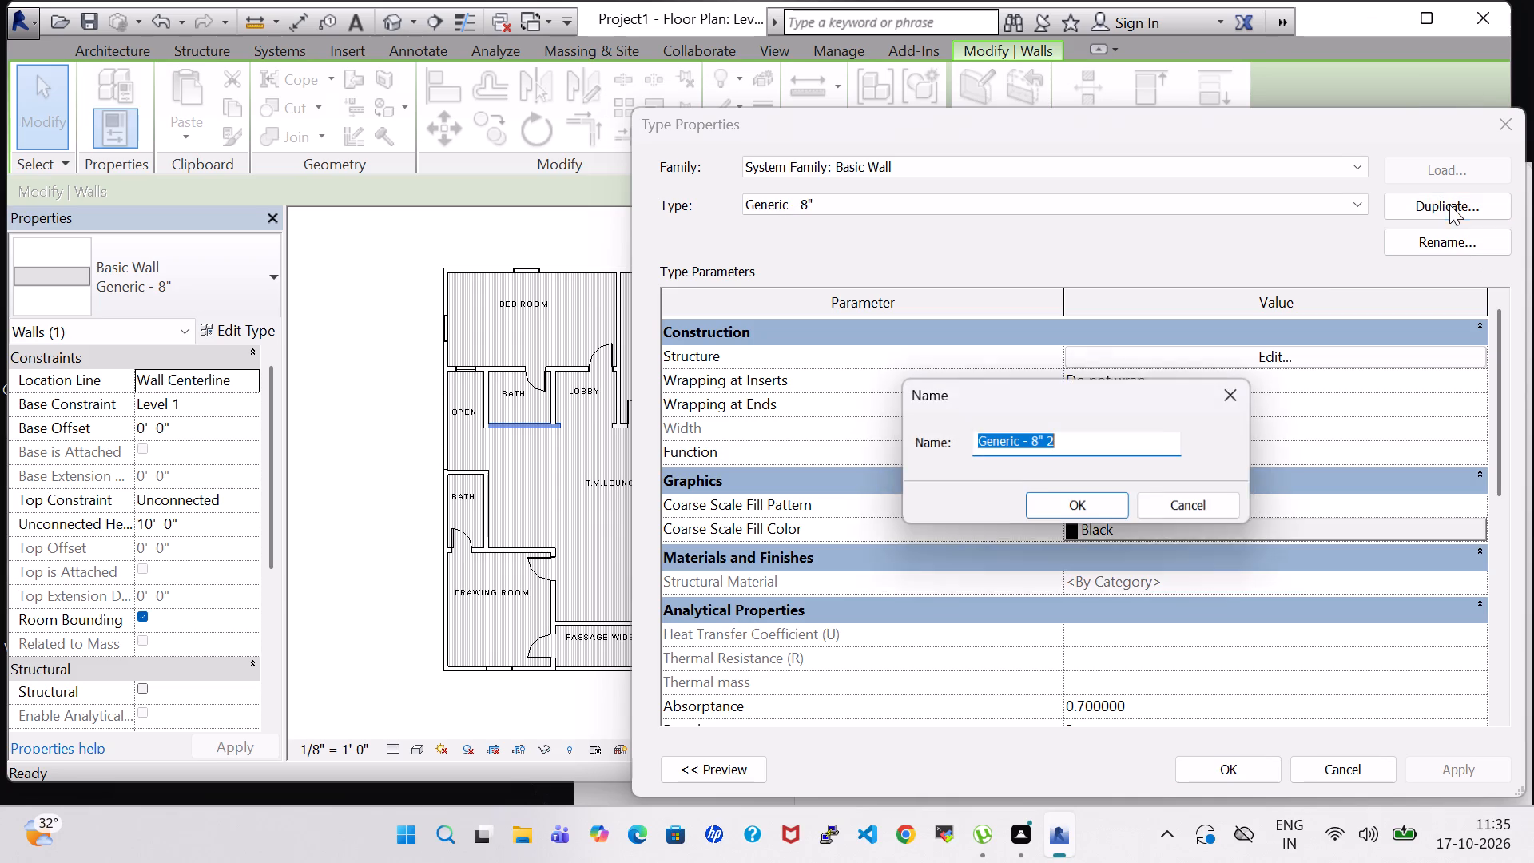
key(BackSpace)
text(inner wall)
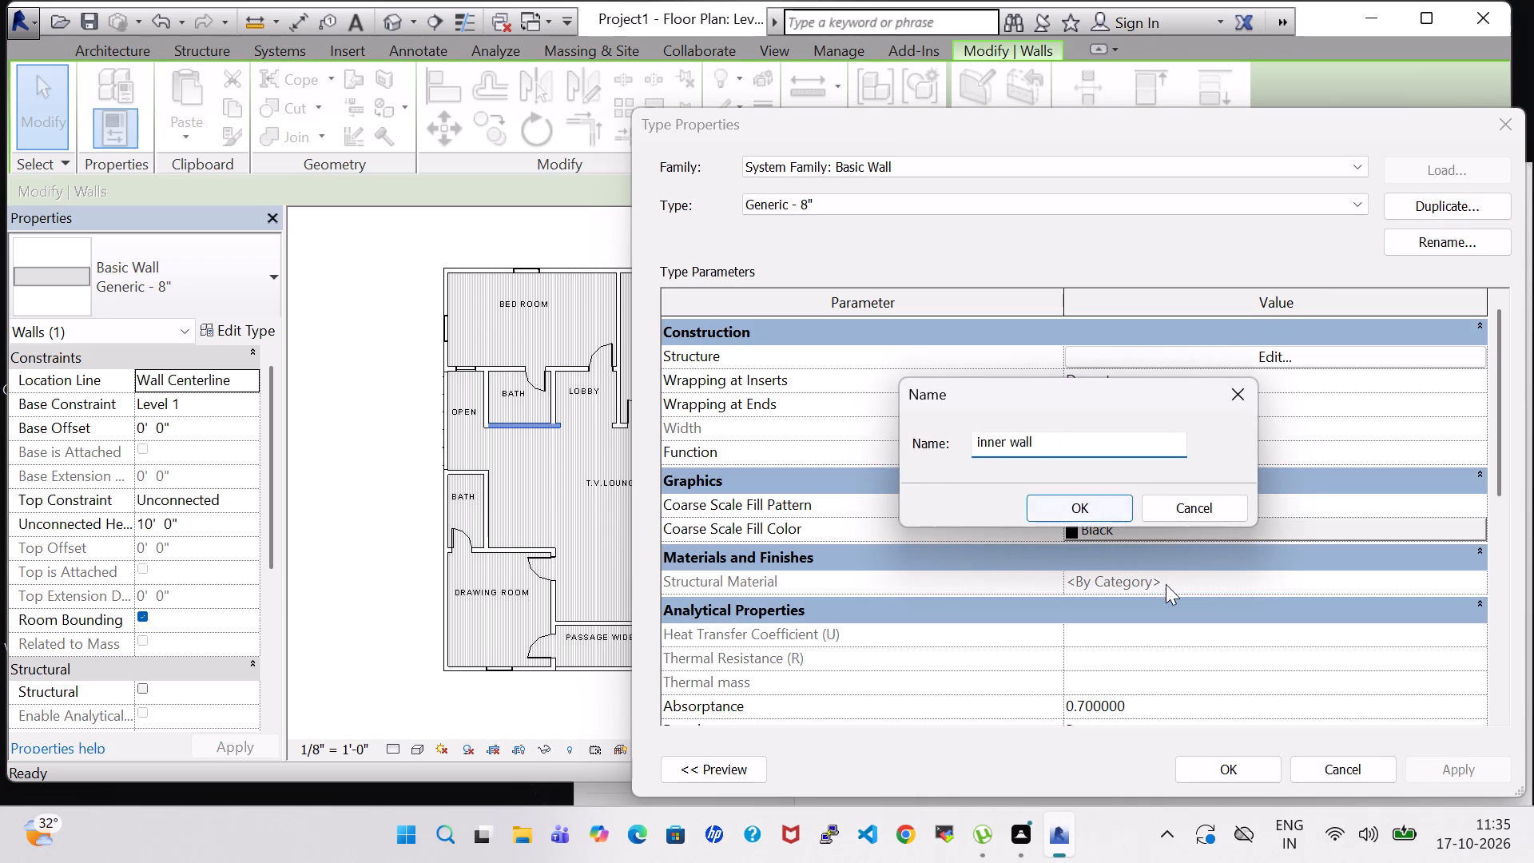
click(1080, 515)
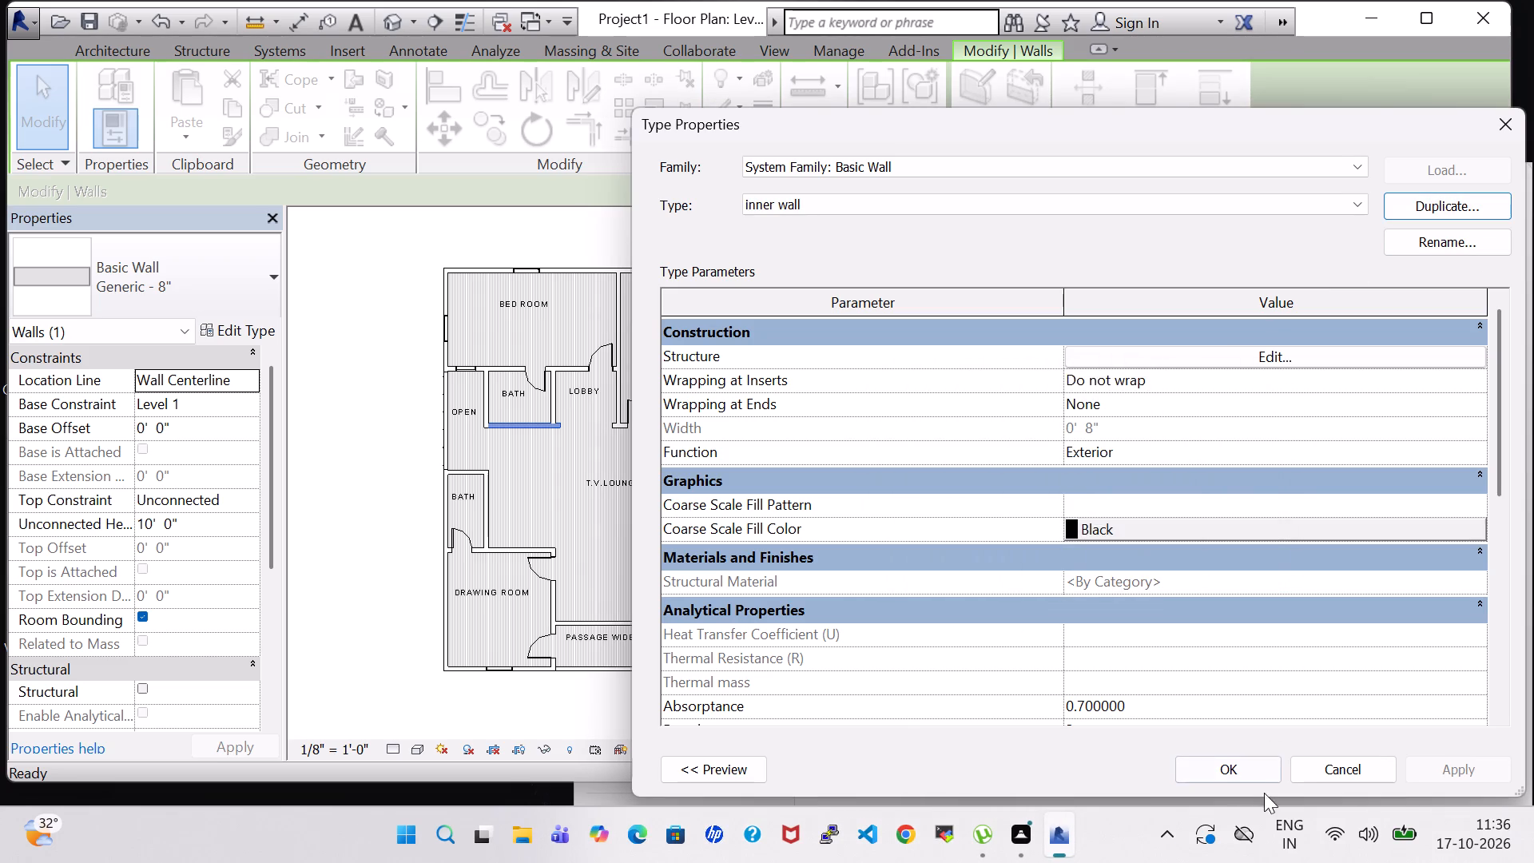
Set the structure layer thickness of the inner wall type to 6" and apply it to the bath wall.
click(1291, 358)
scroll(1287, 358, up, 2)
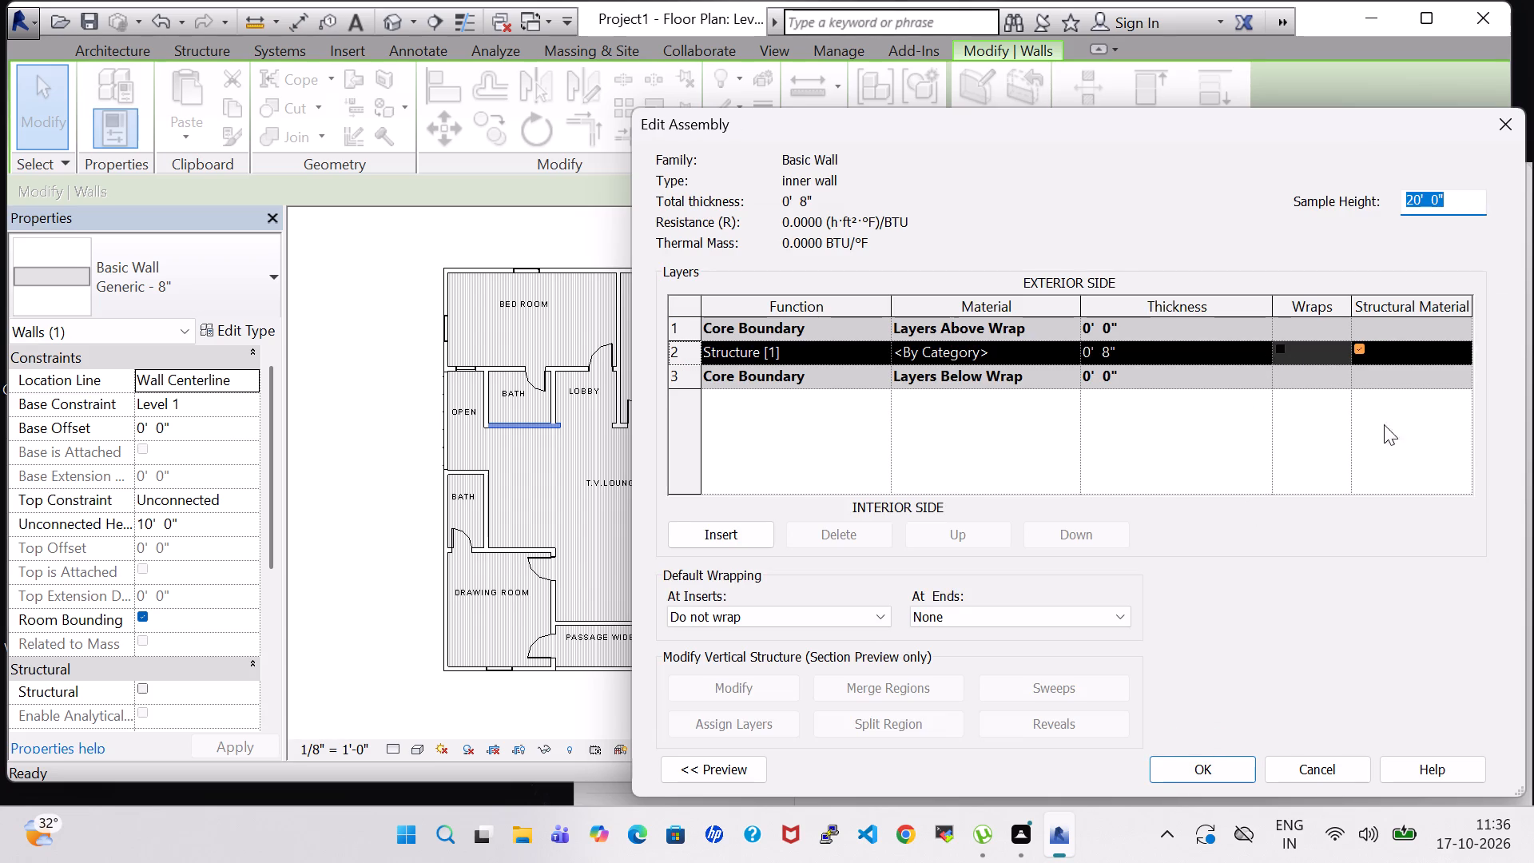
click(1111, 354)
key(BackSpace)
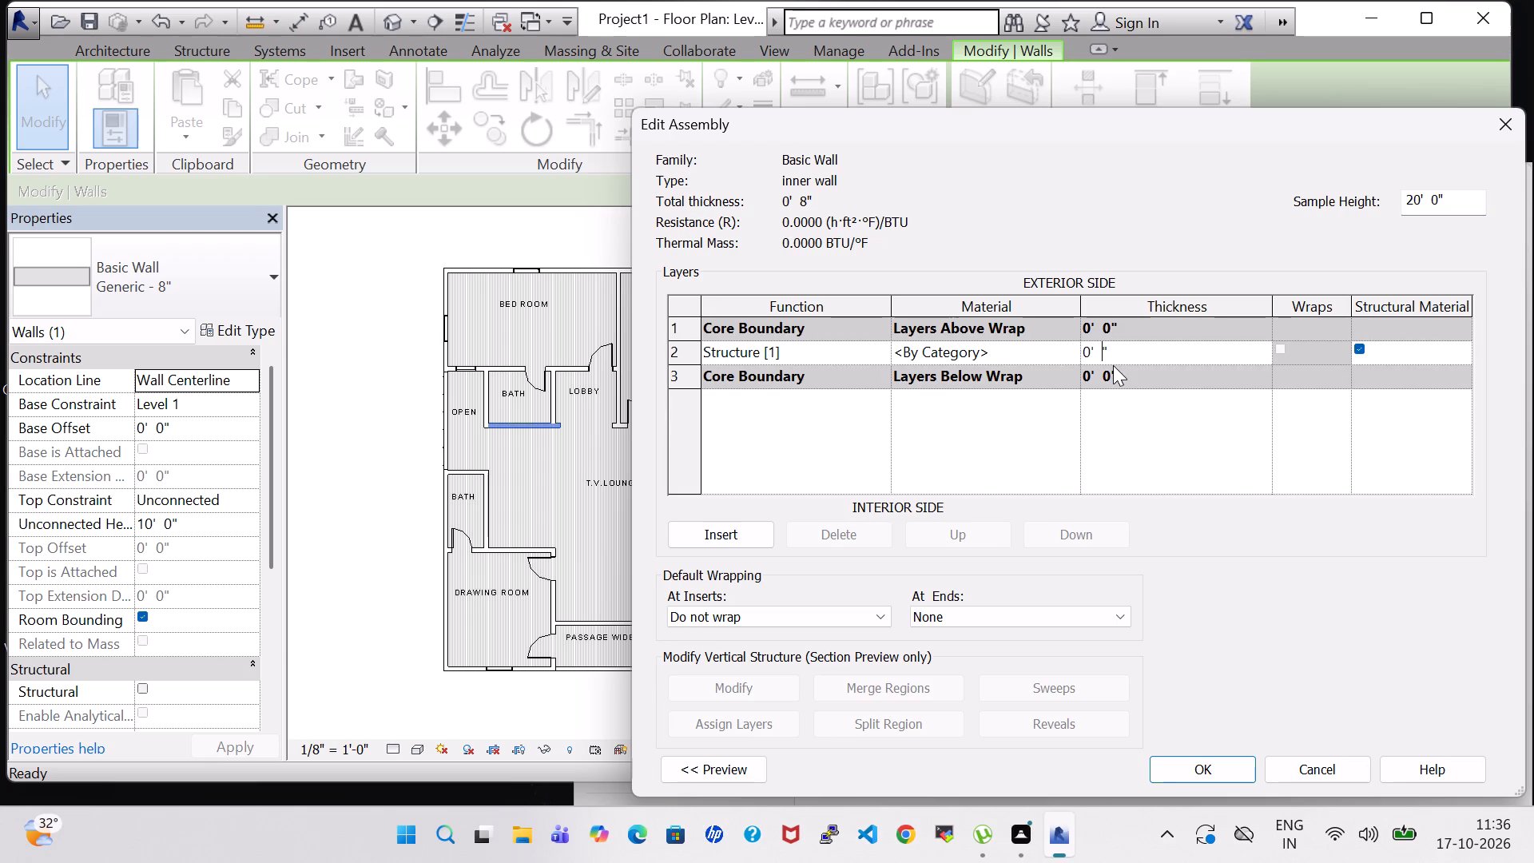
key(6)
click(1214, 768)
click(1246, 779)
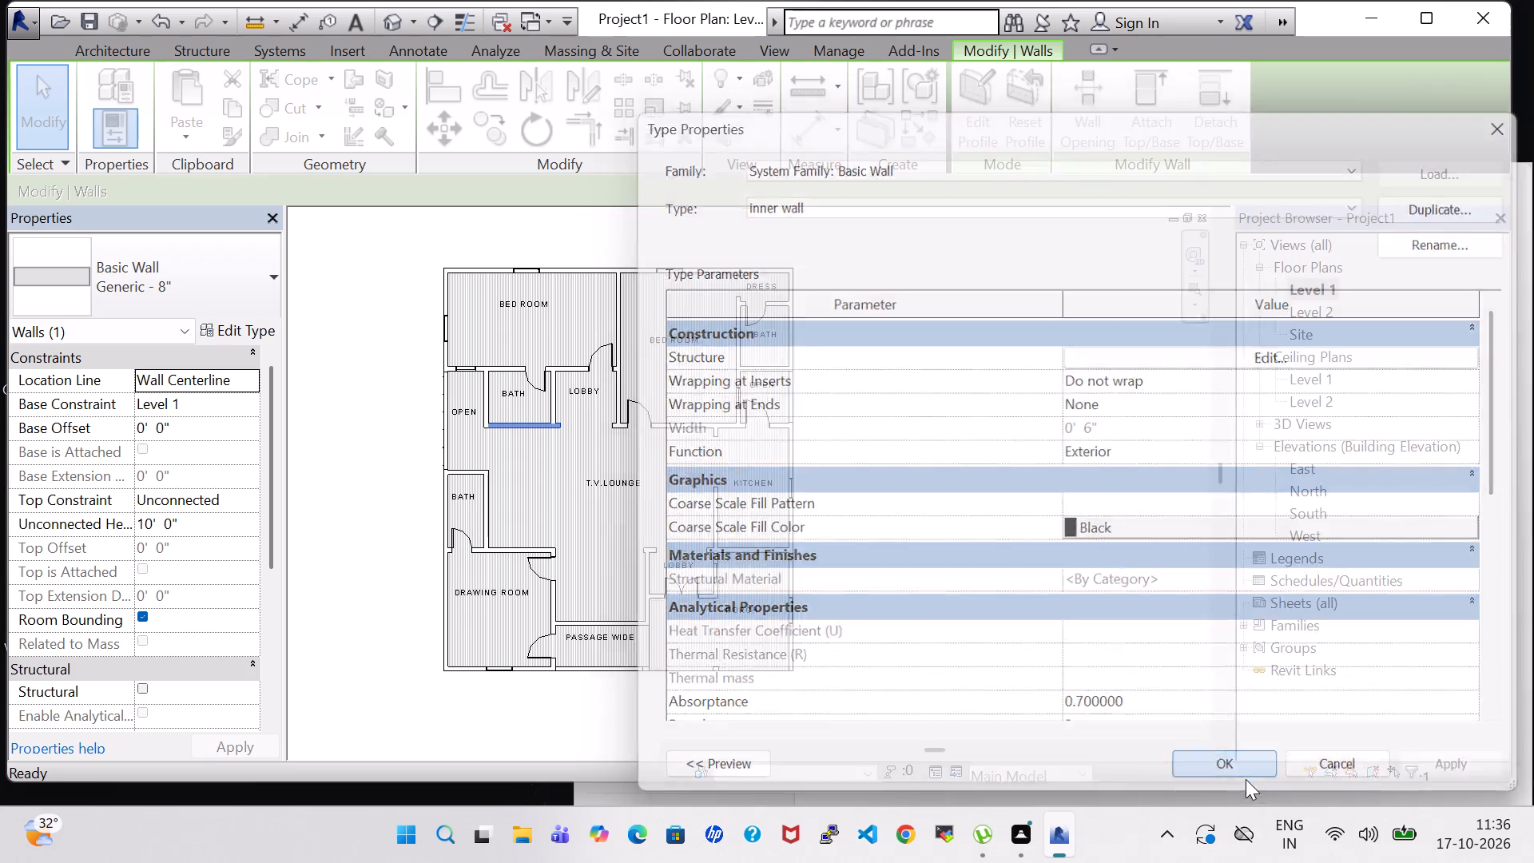
click(1058, 520)
Change the walls separating the first bedroom's bath from the open area and from the lobby to the inner wall type.
scroll(1005, 487, up, 4)
middle_drag(849, 422, 916, 435)
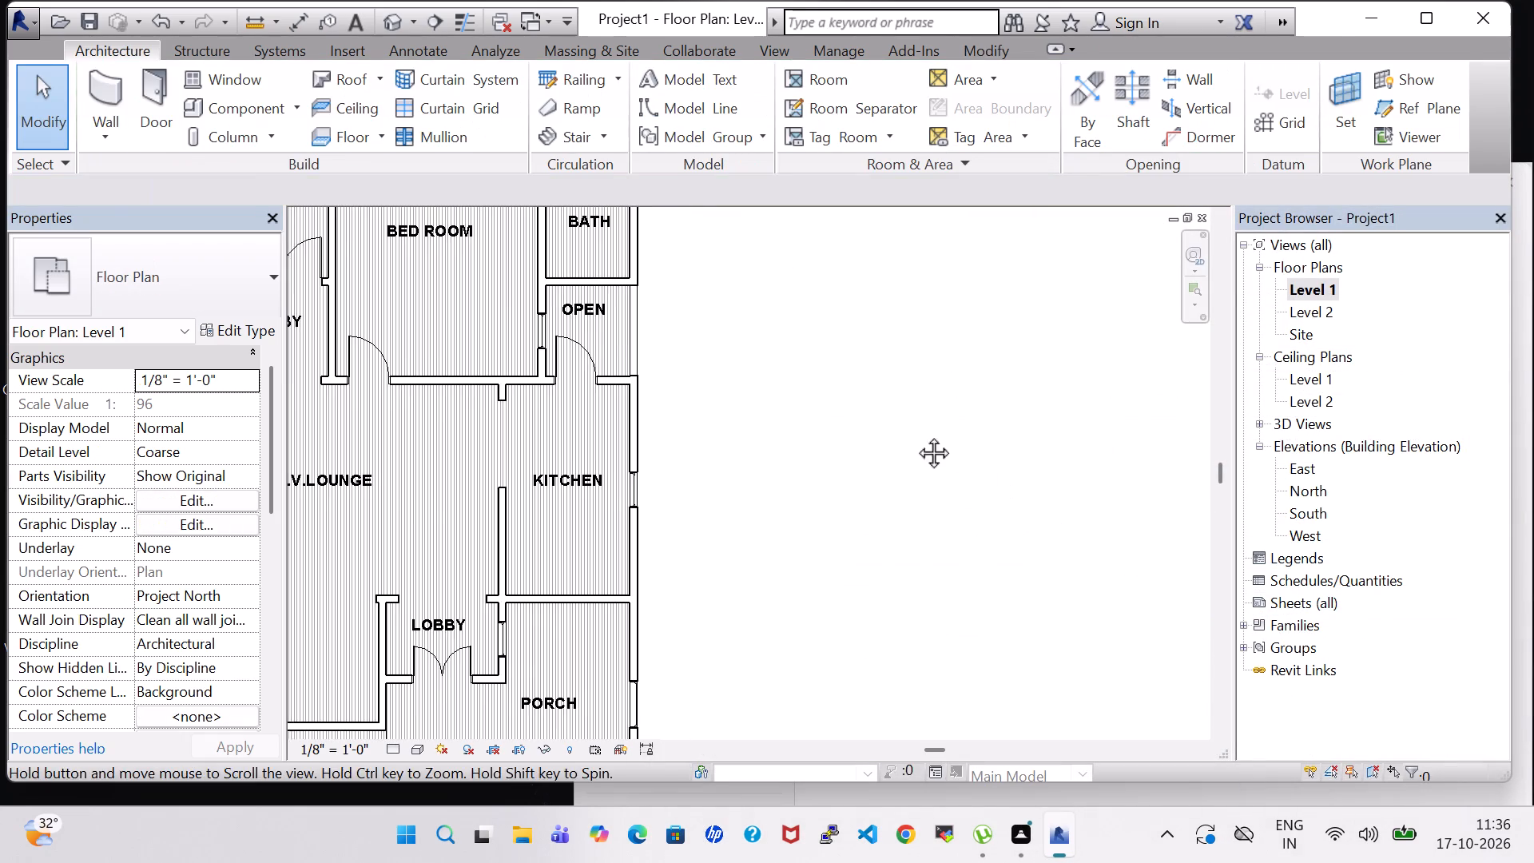
middle_drag(916, 435, 1078, 463)
scroll(1078, 463, down, 3)
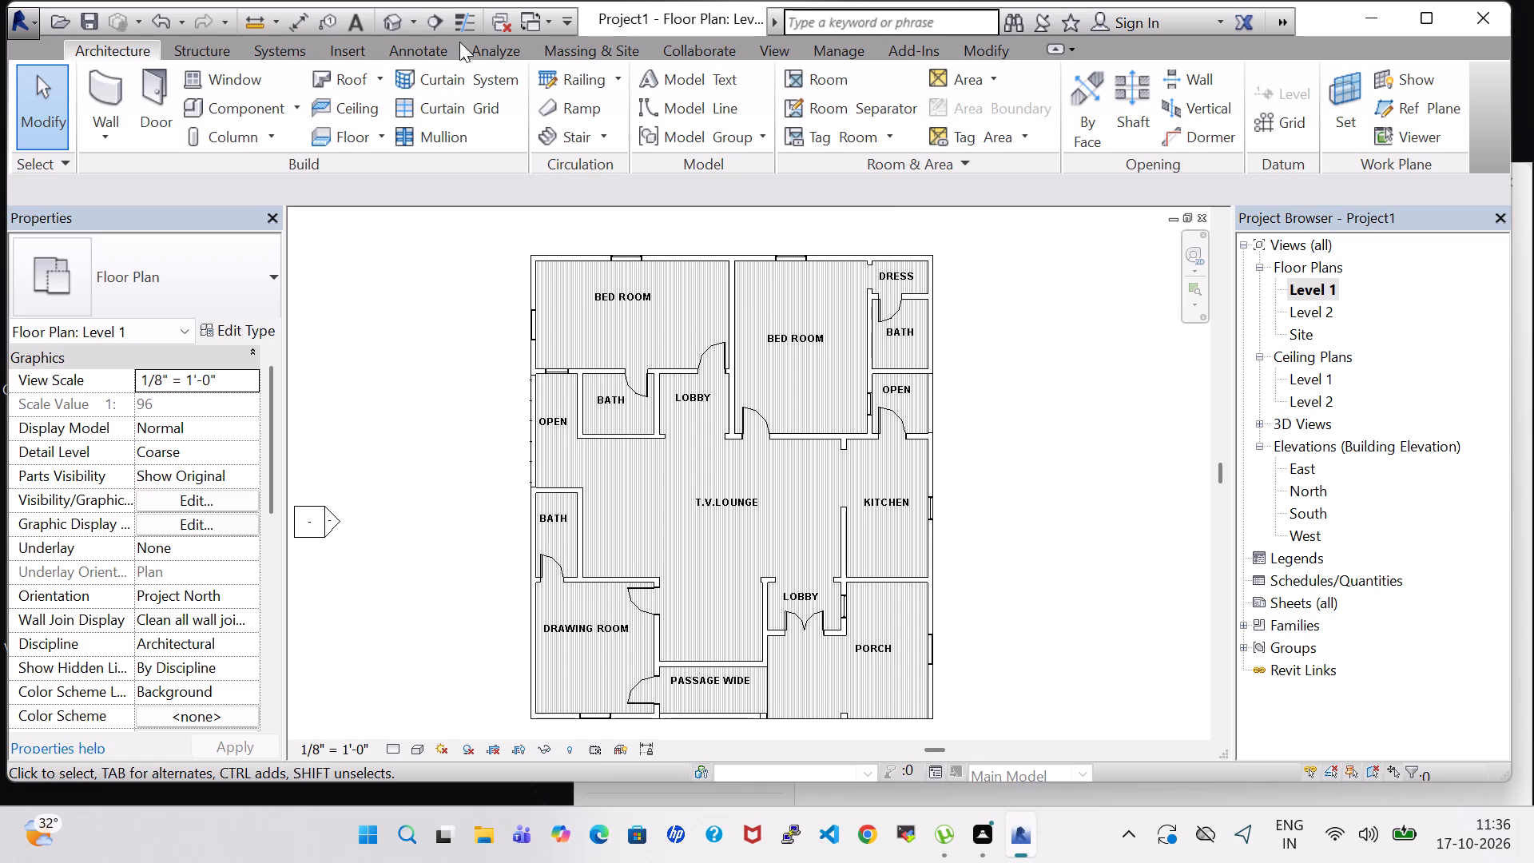
click(580, 411)
click(200, 276)
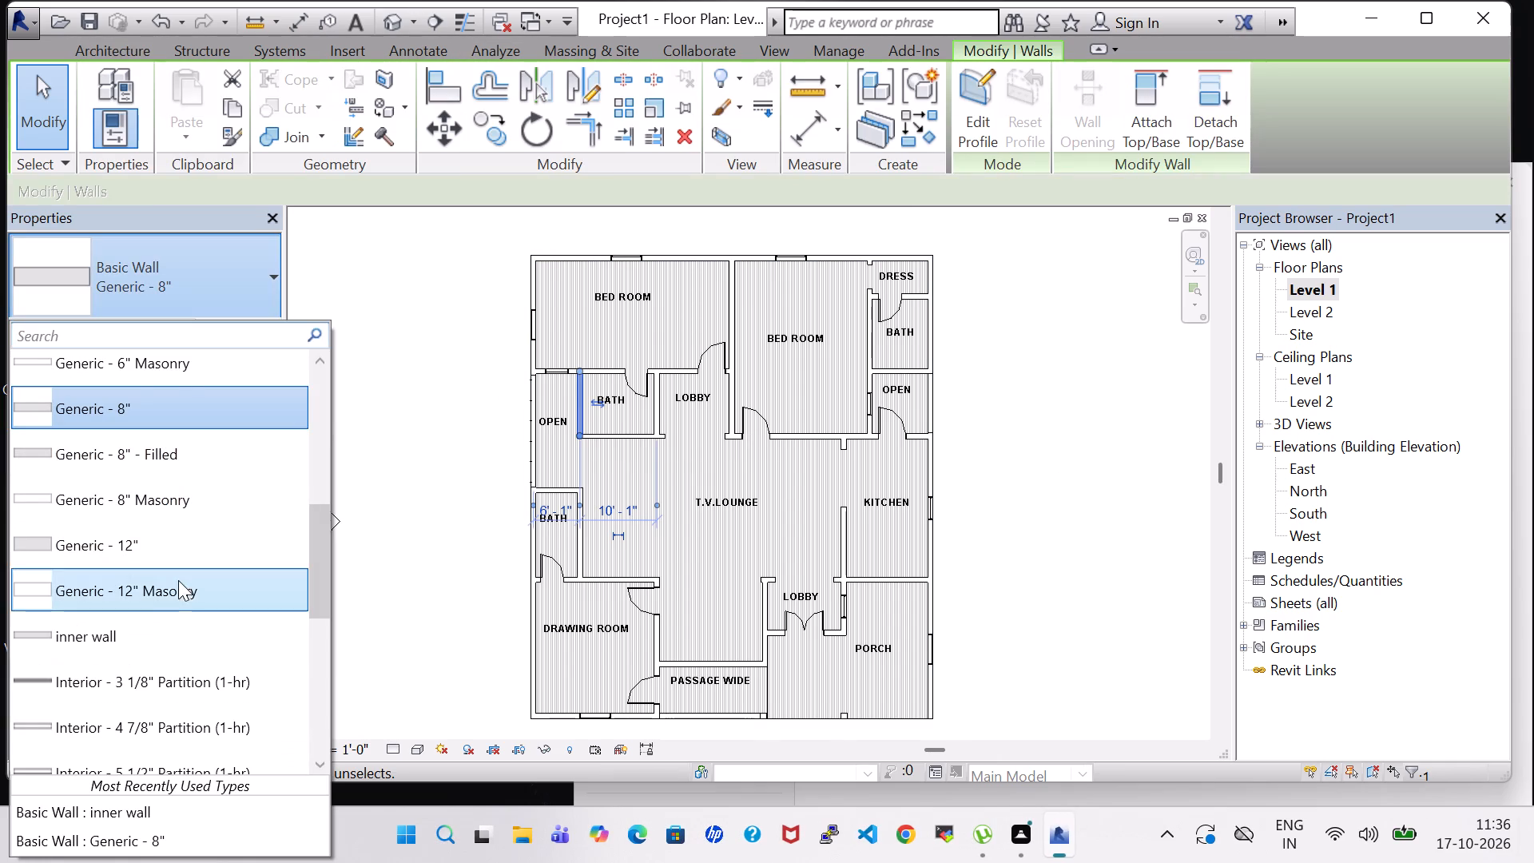
click(197, 636)
click(657, 408)
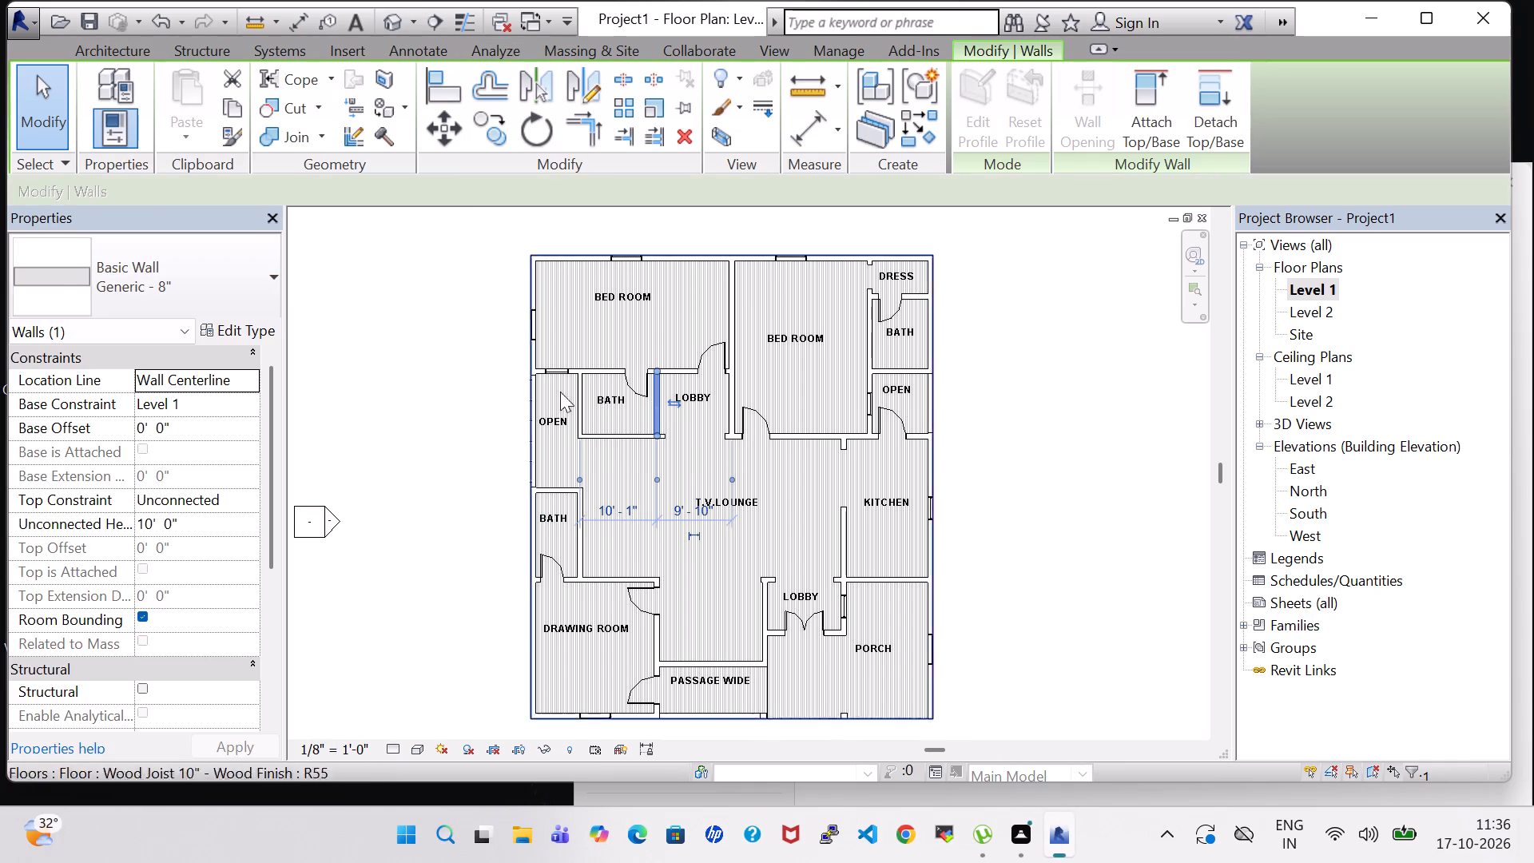
click(177, 261)
click(141, 643)
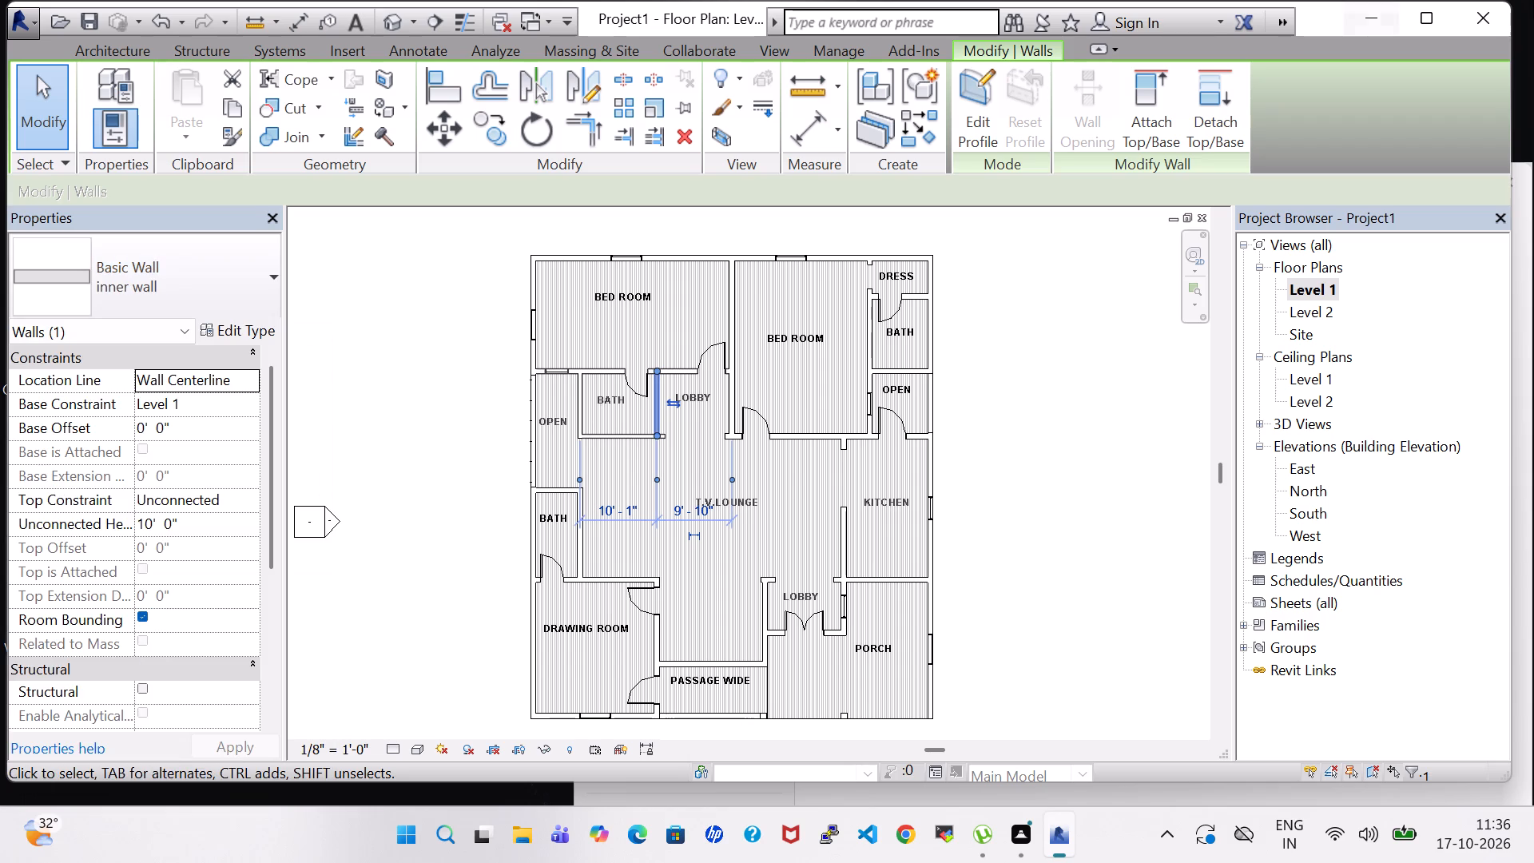
click(1016, 421)
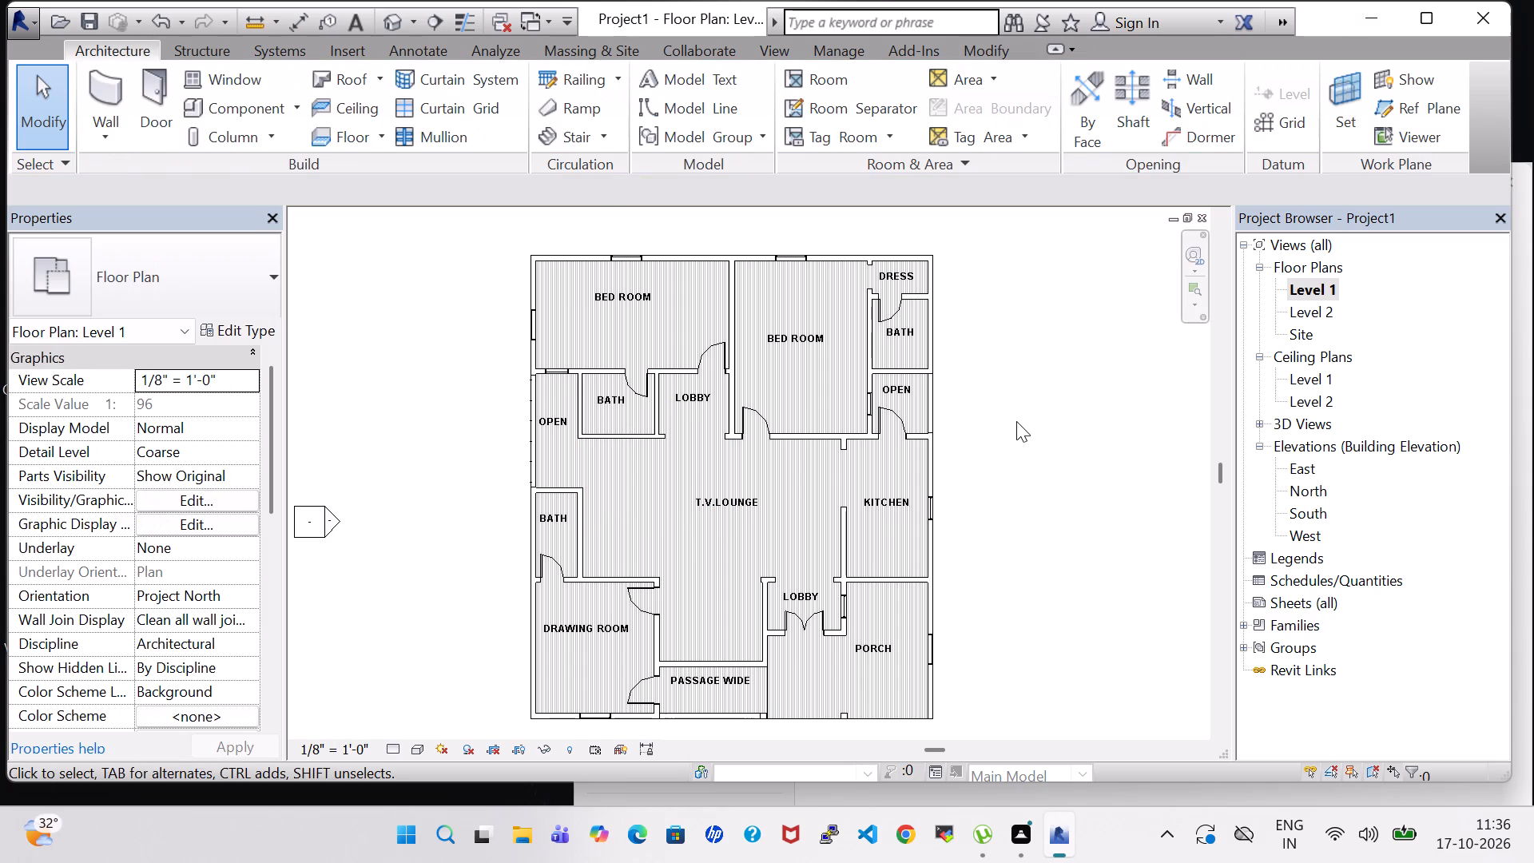
Change the wall between the first bedroom and its bath and lobby to the inner wall type.
scroll(1016, 421, up, 3)
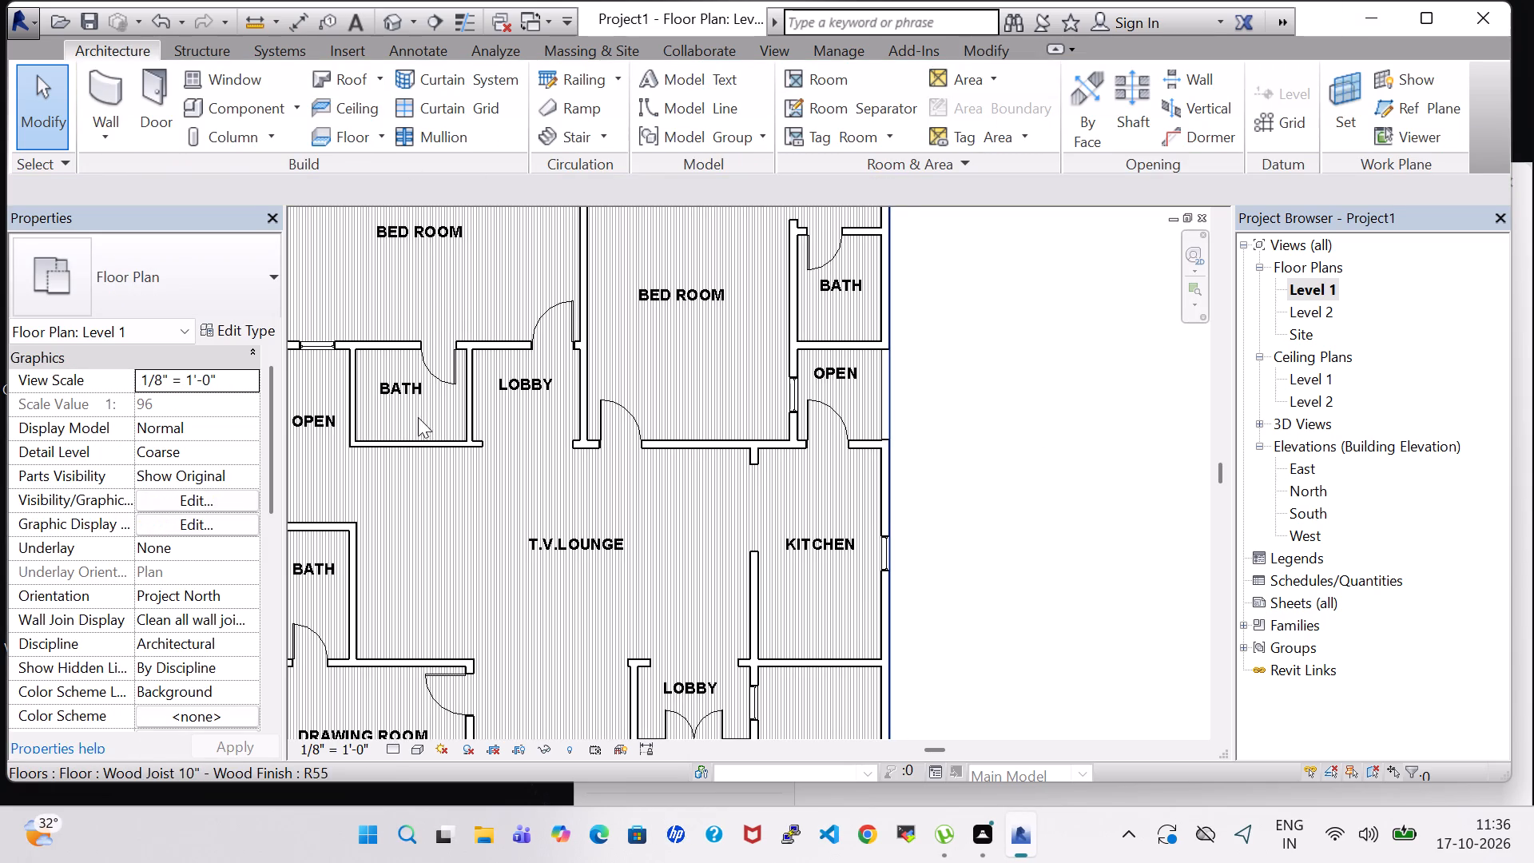
click(392, 340)
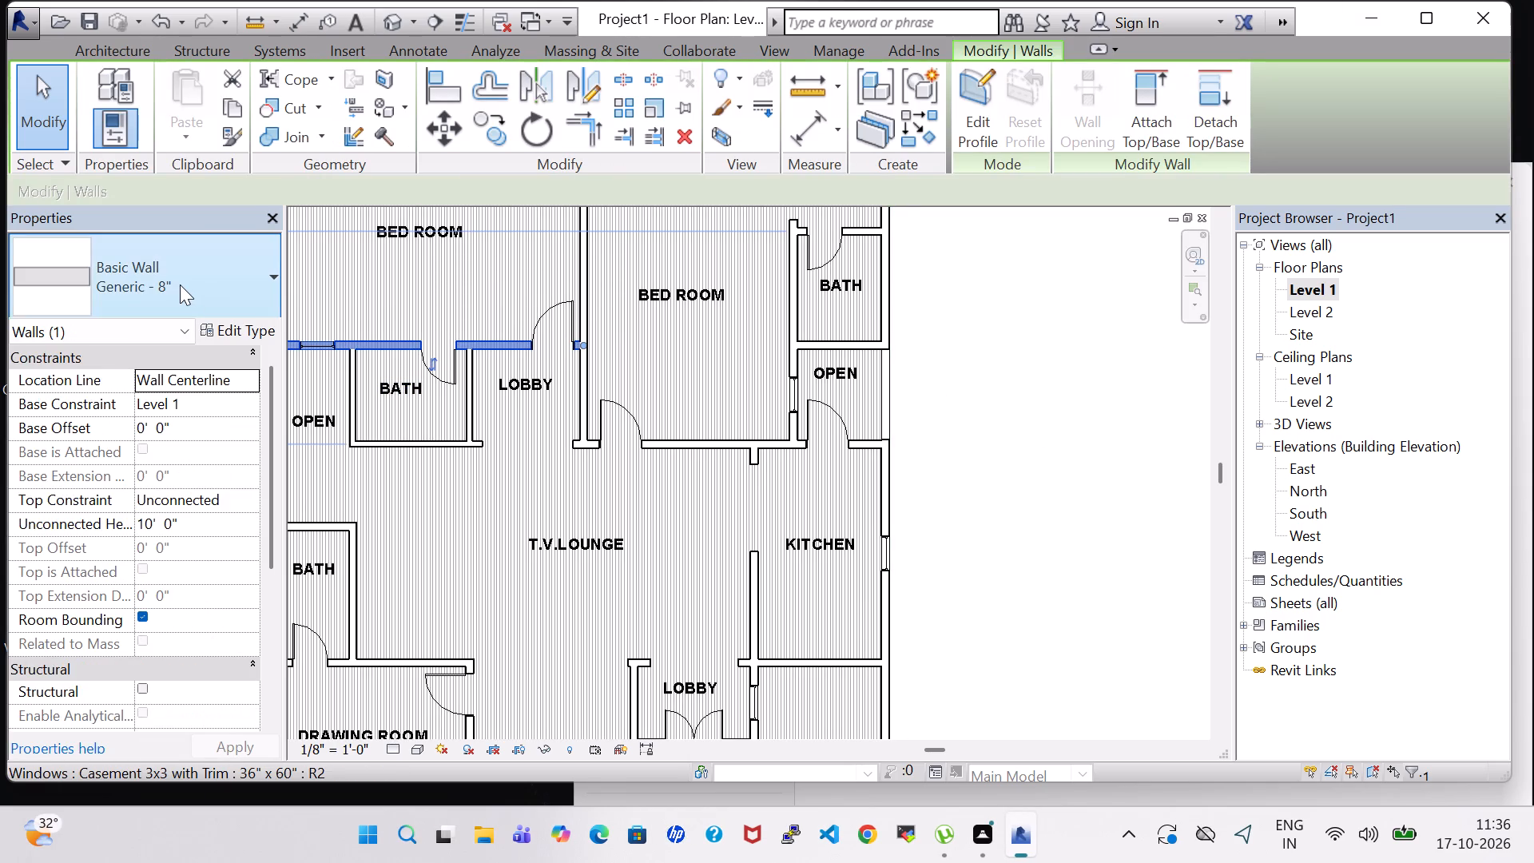
click(180, 284)
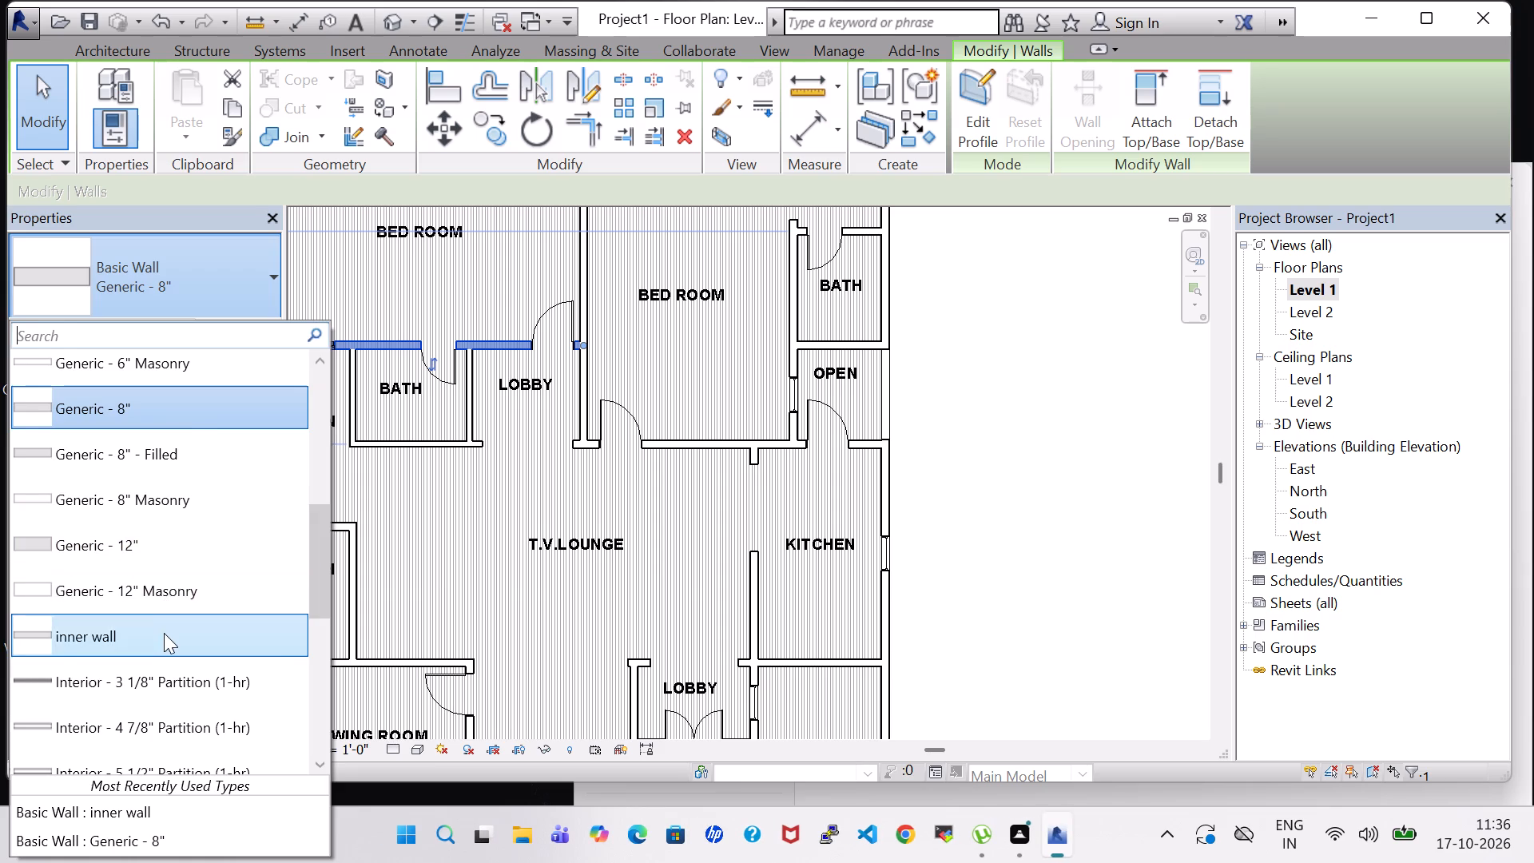
click(164, 633)
click(1053, 371)
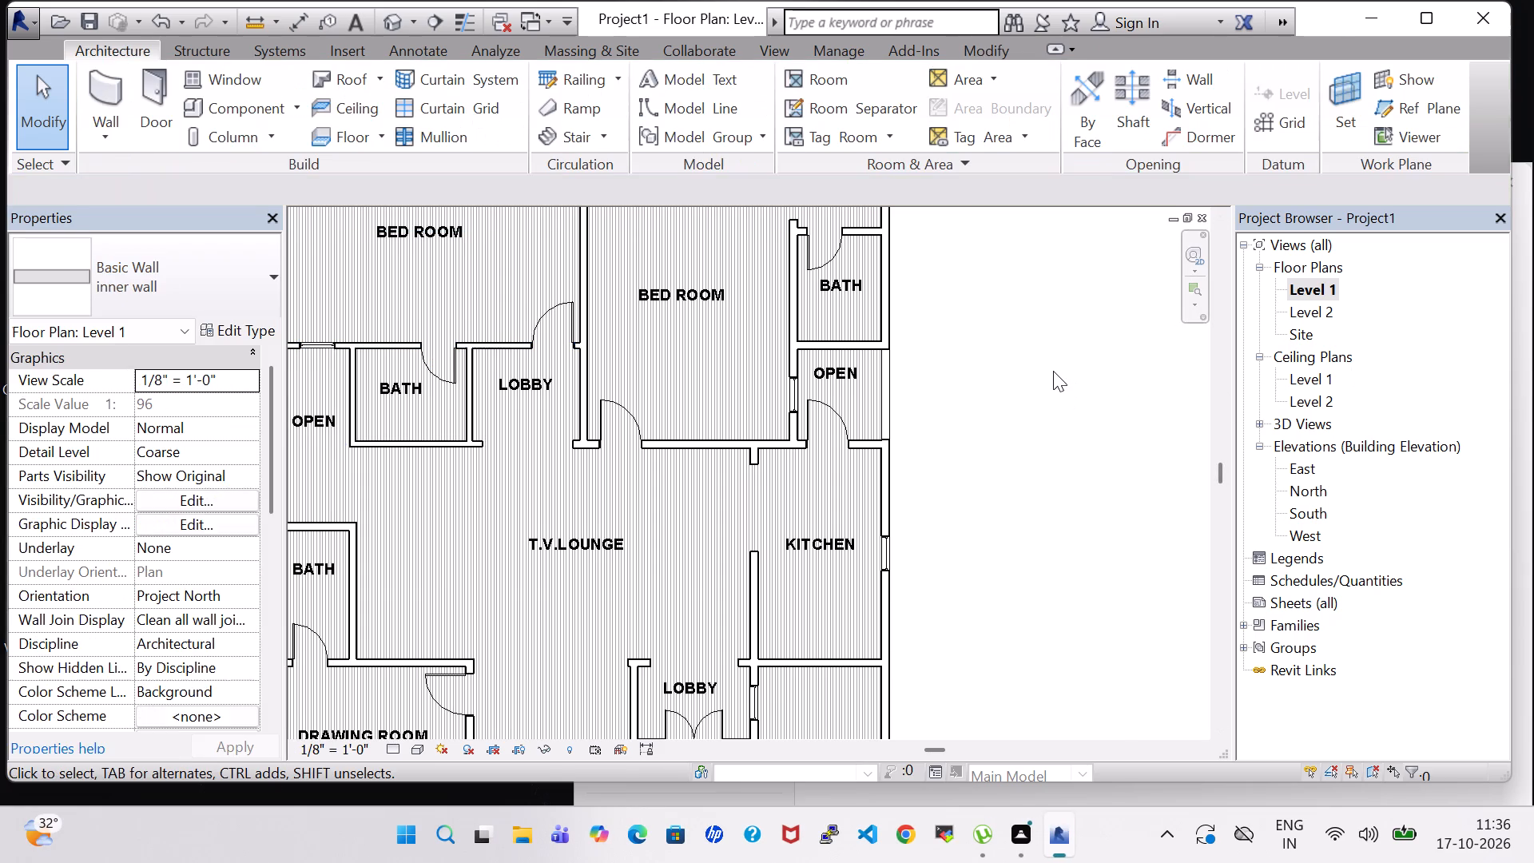
Change the second bath's walls toward the second bedroom, the dress room and the open area to the inner wall type.
click(793, 292)
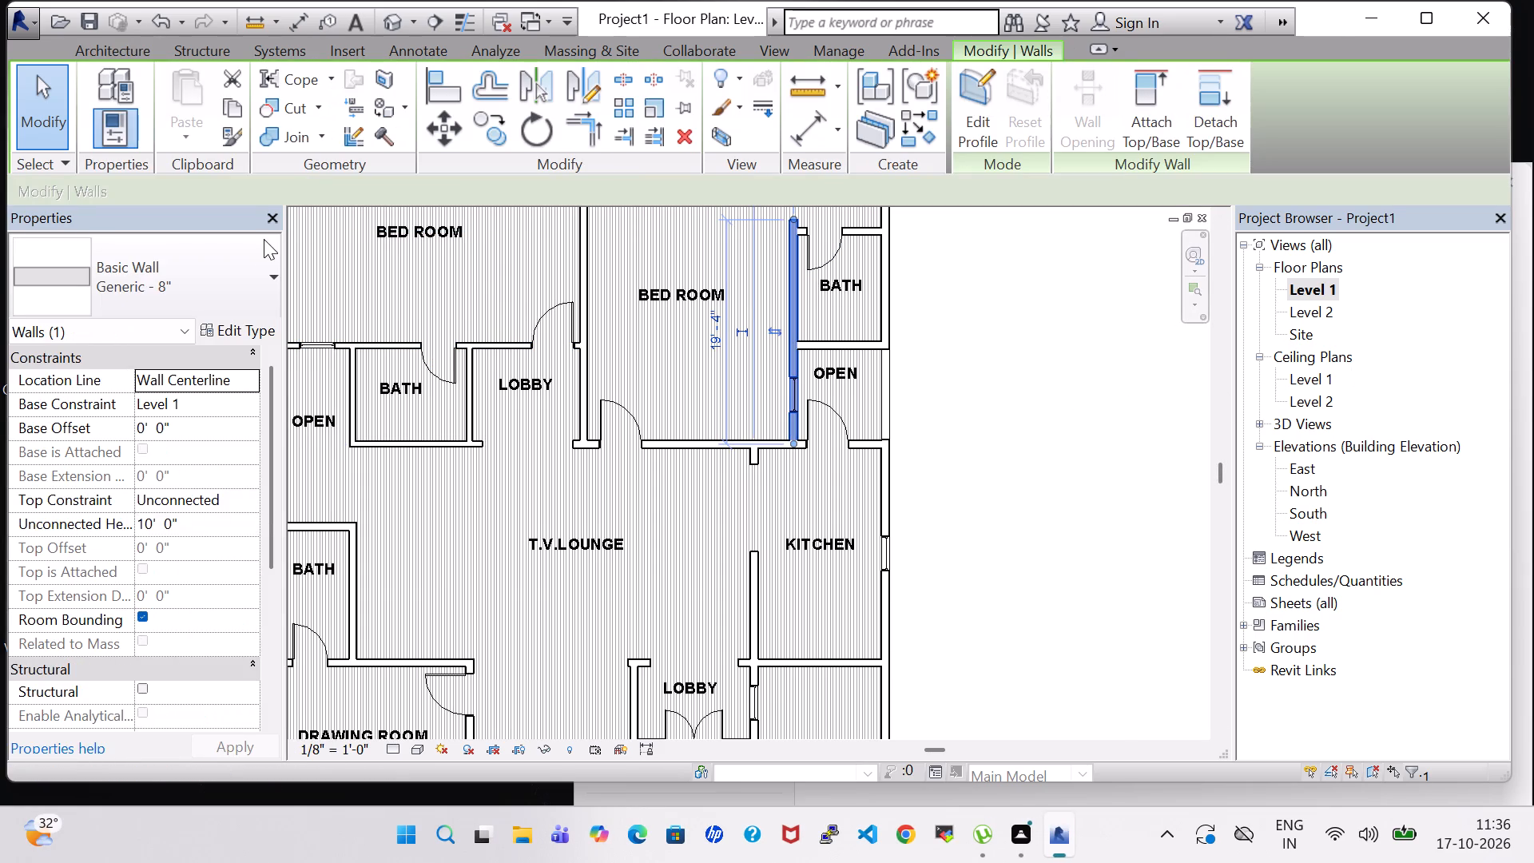
click(242, 256)
click(177, 633)
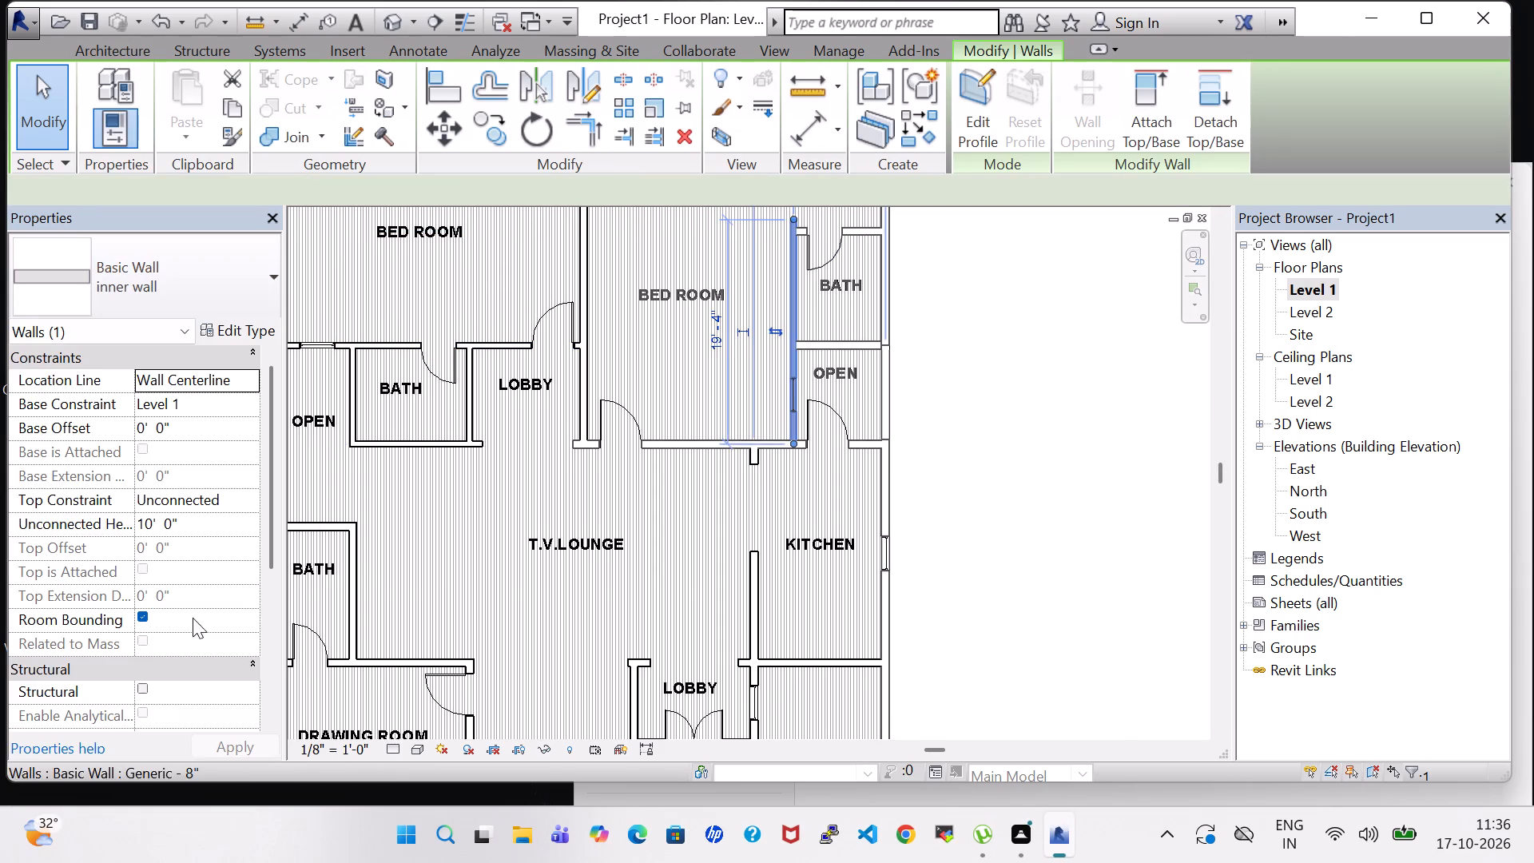
click(988, 346)
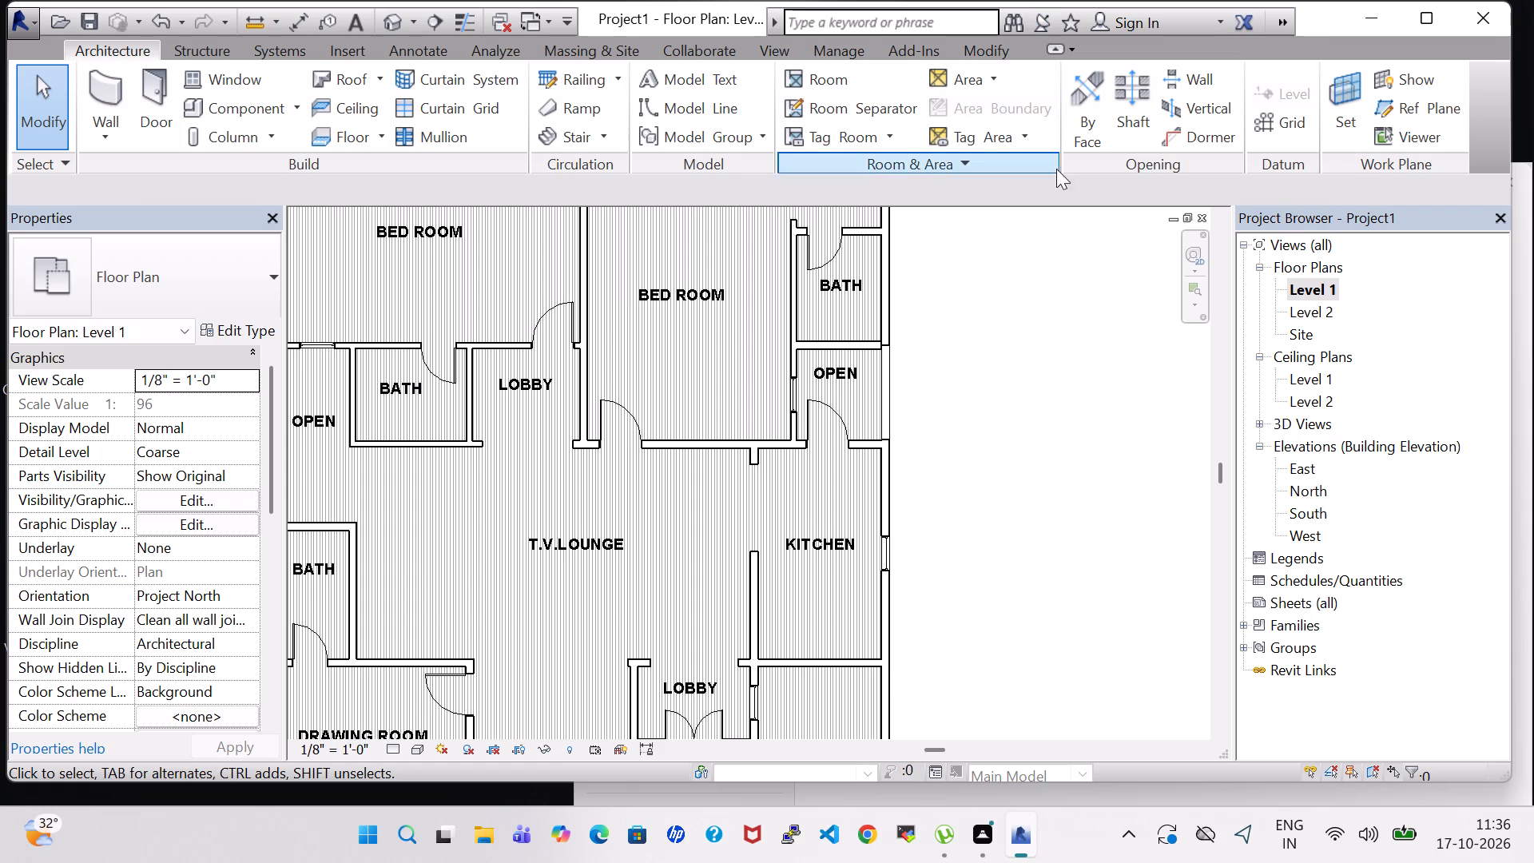
scroll(1103, 273, down, 1)
middle_drag(1103, 273, 1087, 331)
scroll(1095, 295, down, 1)
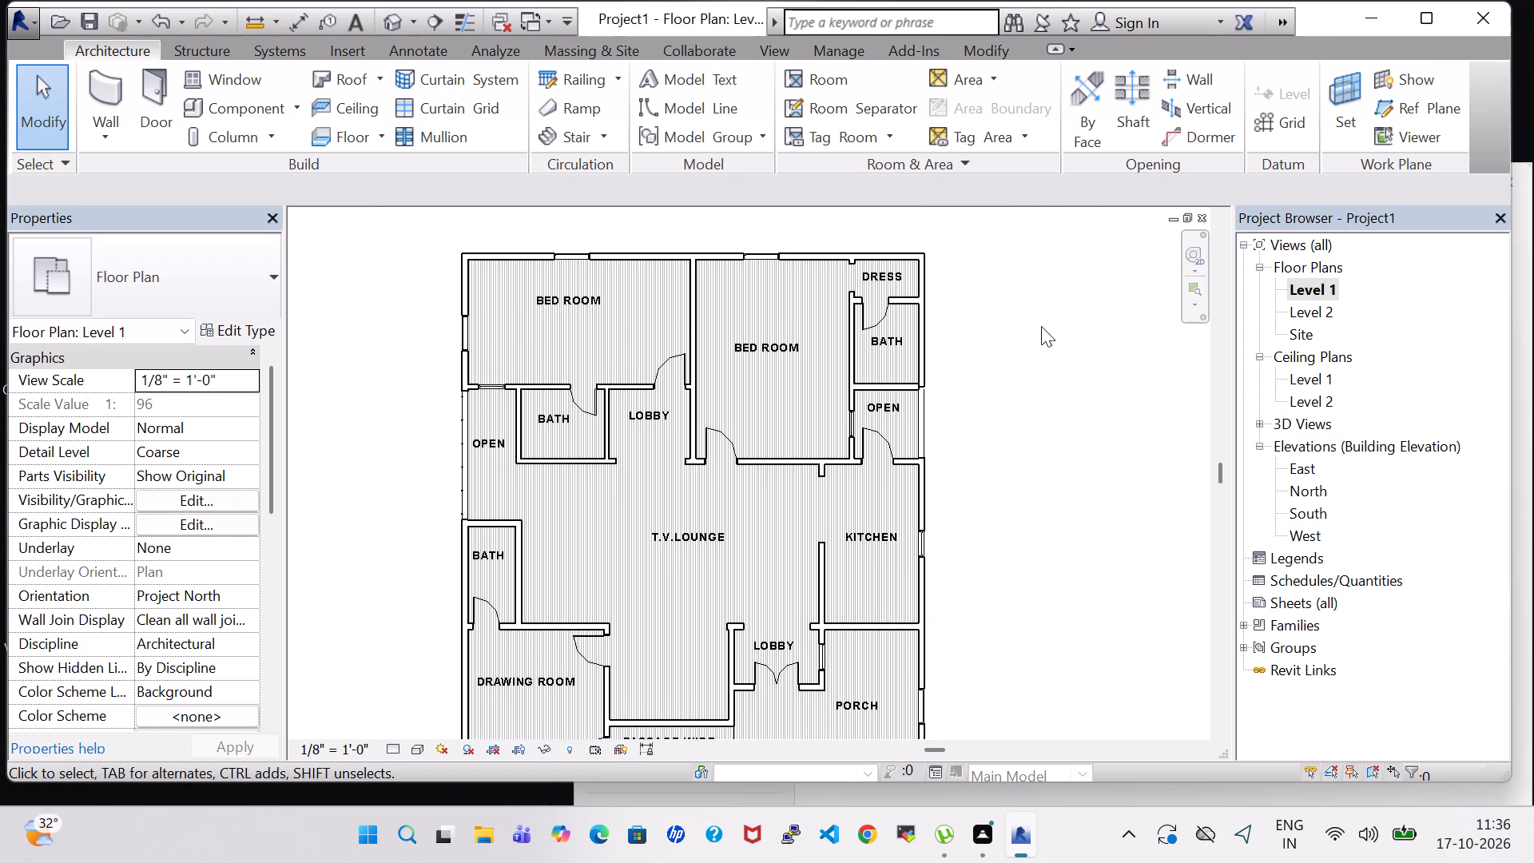
click(899, 292)
click(170, 293)
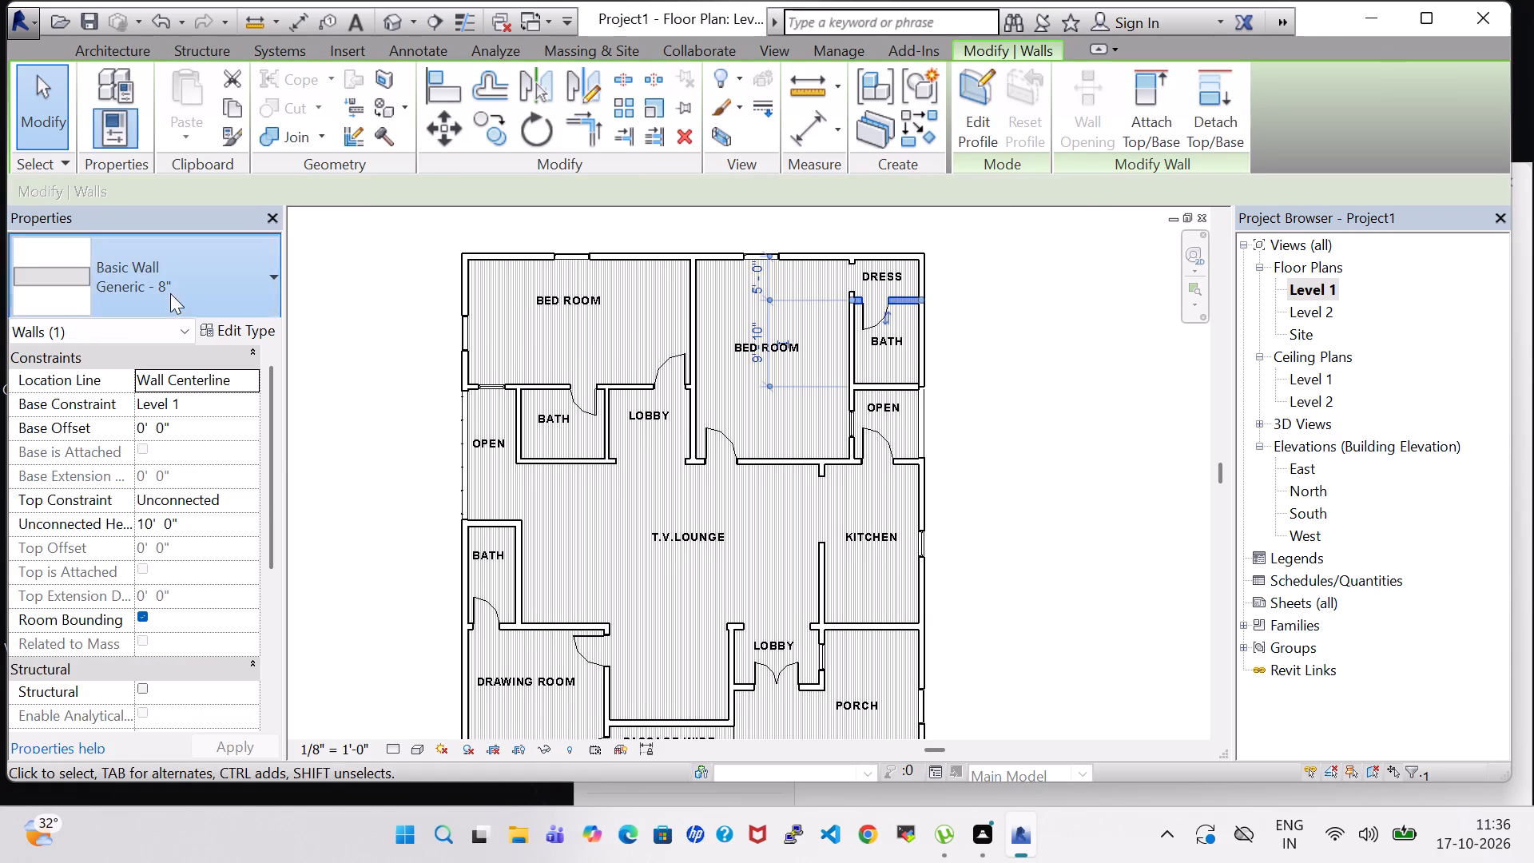
click(88, 626)
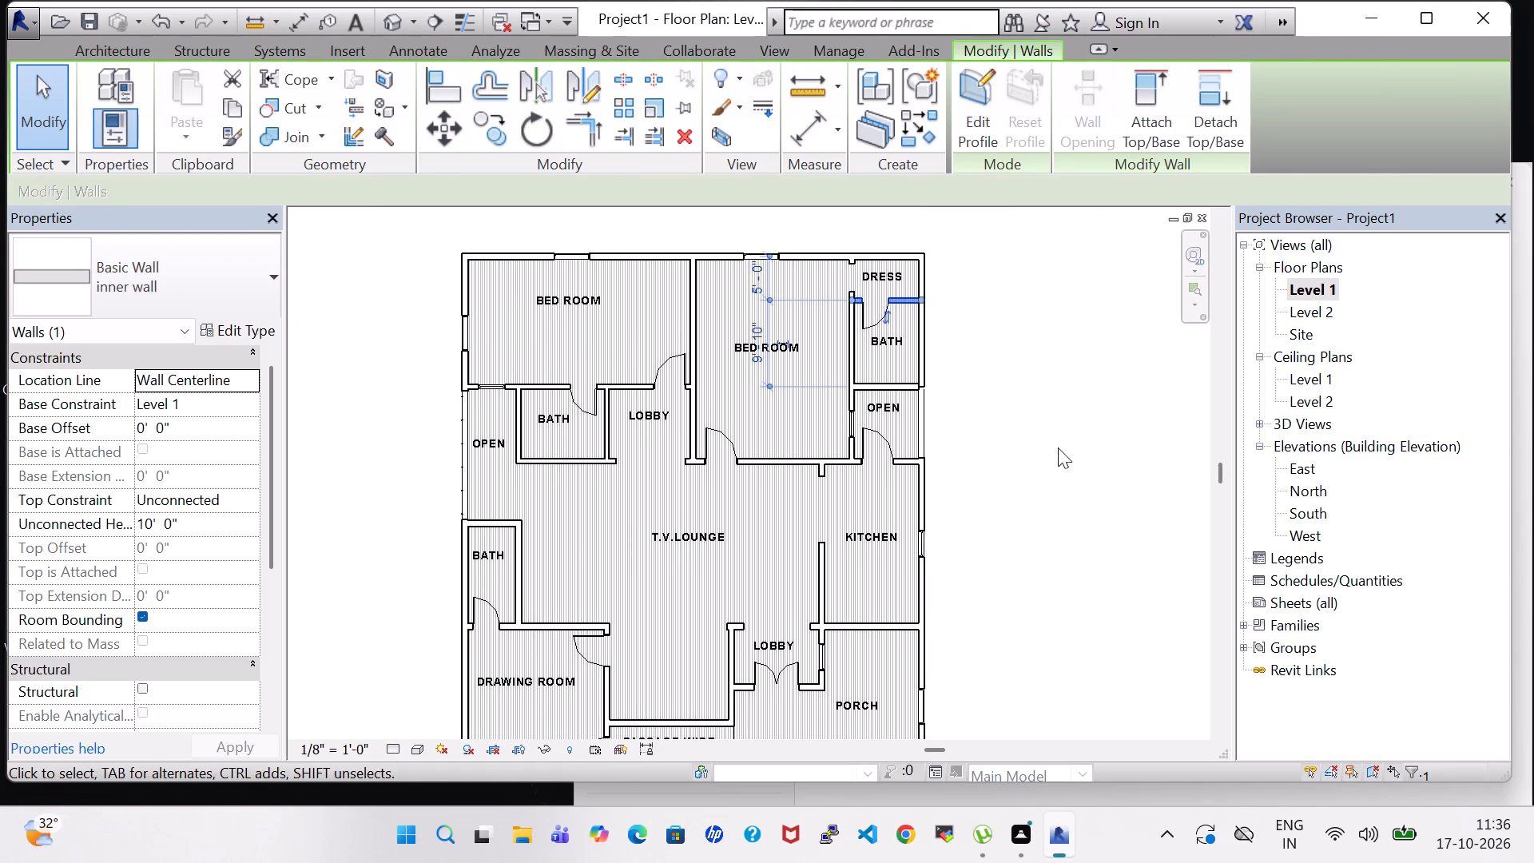
click(1070, 437)
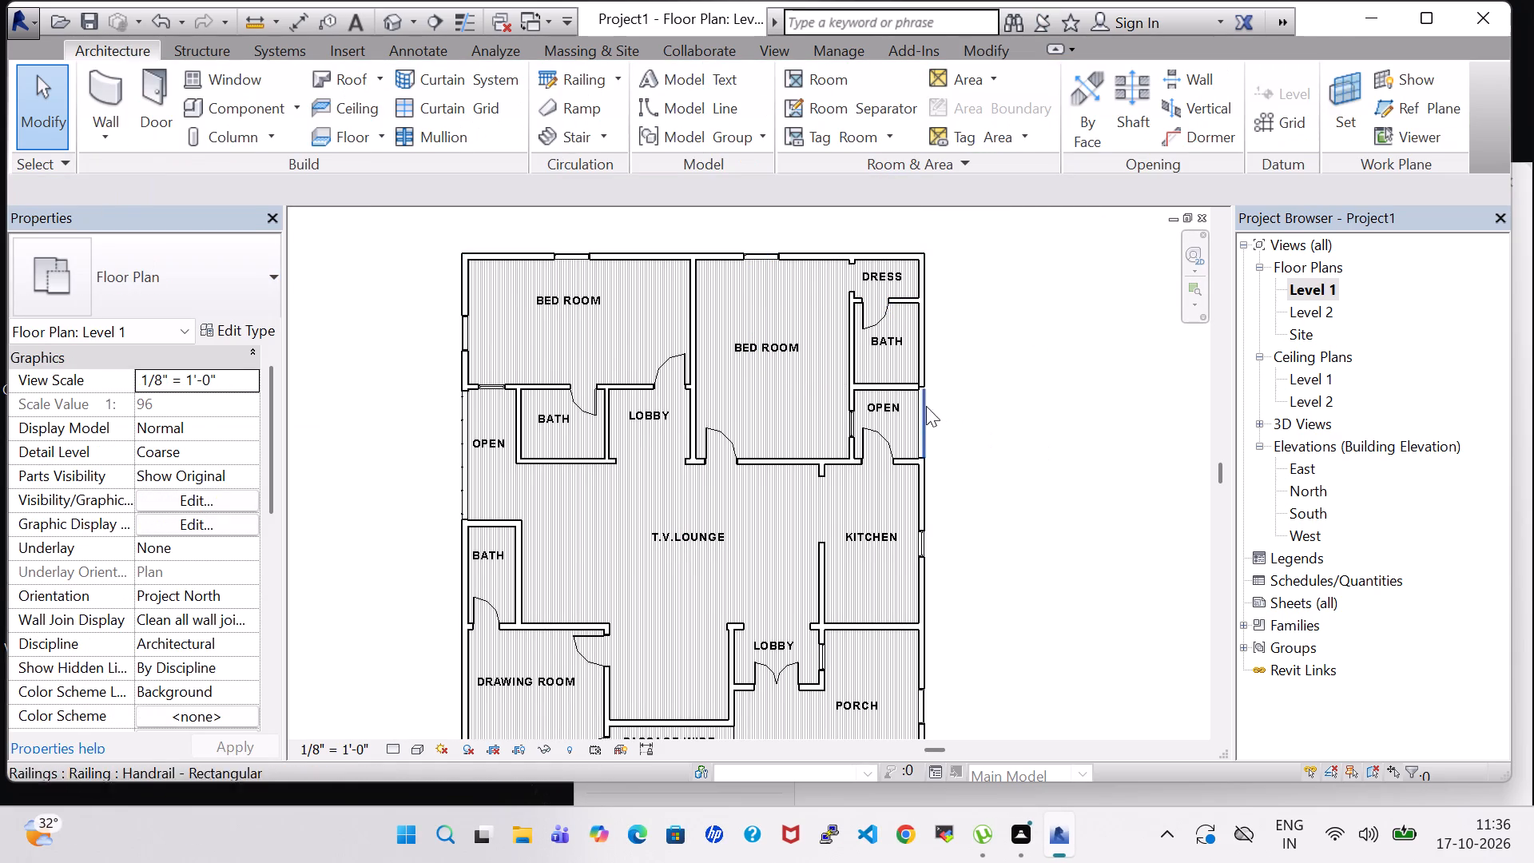
click(895, 387)
click(232, 274)
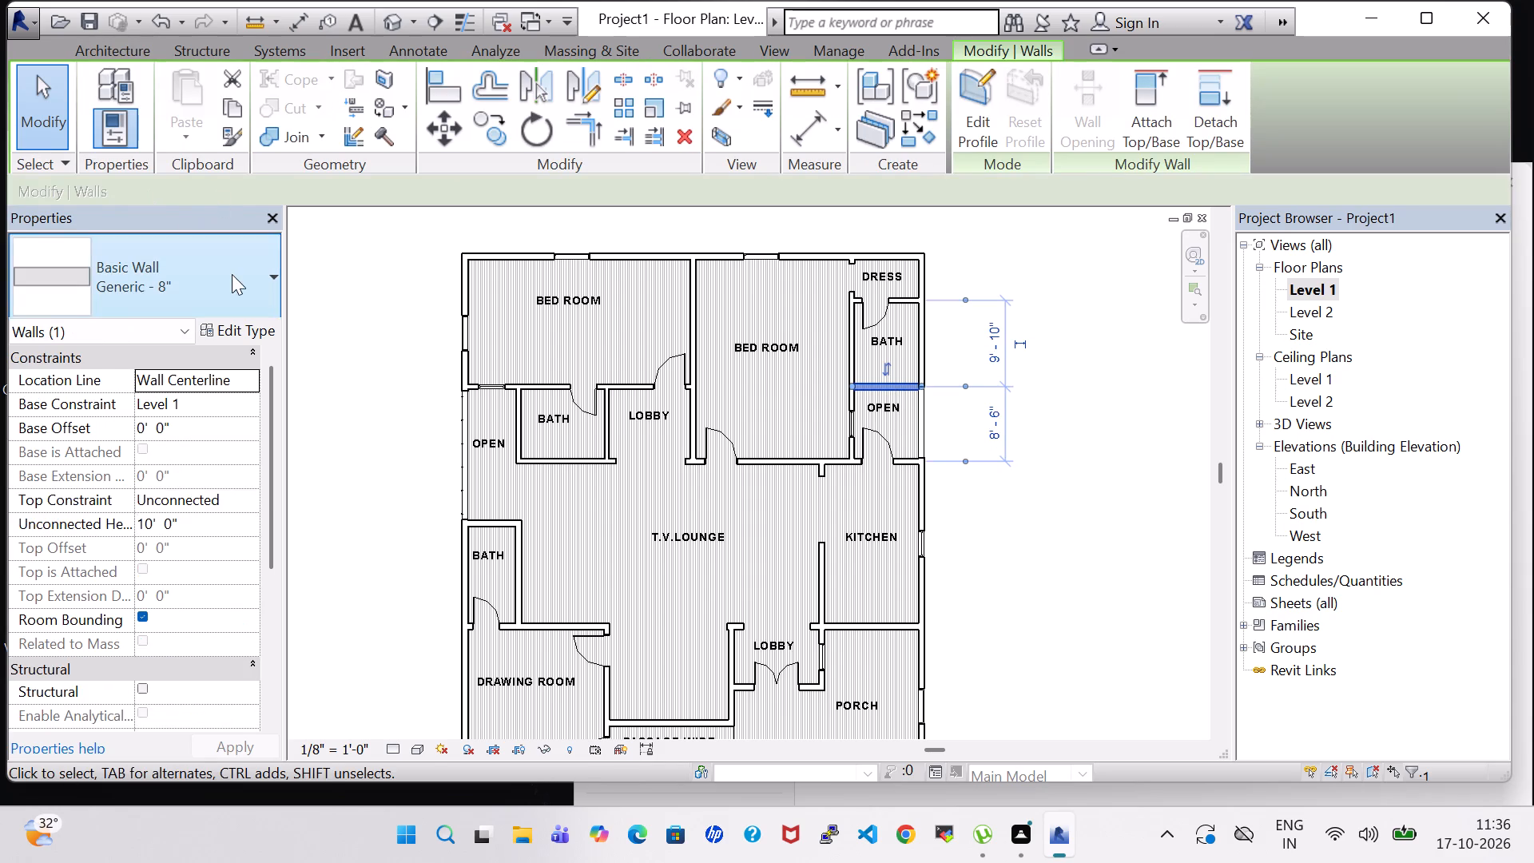
click(116, 628)
click(1103, 477)
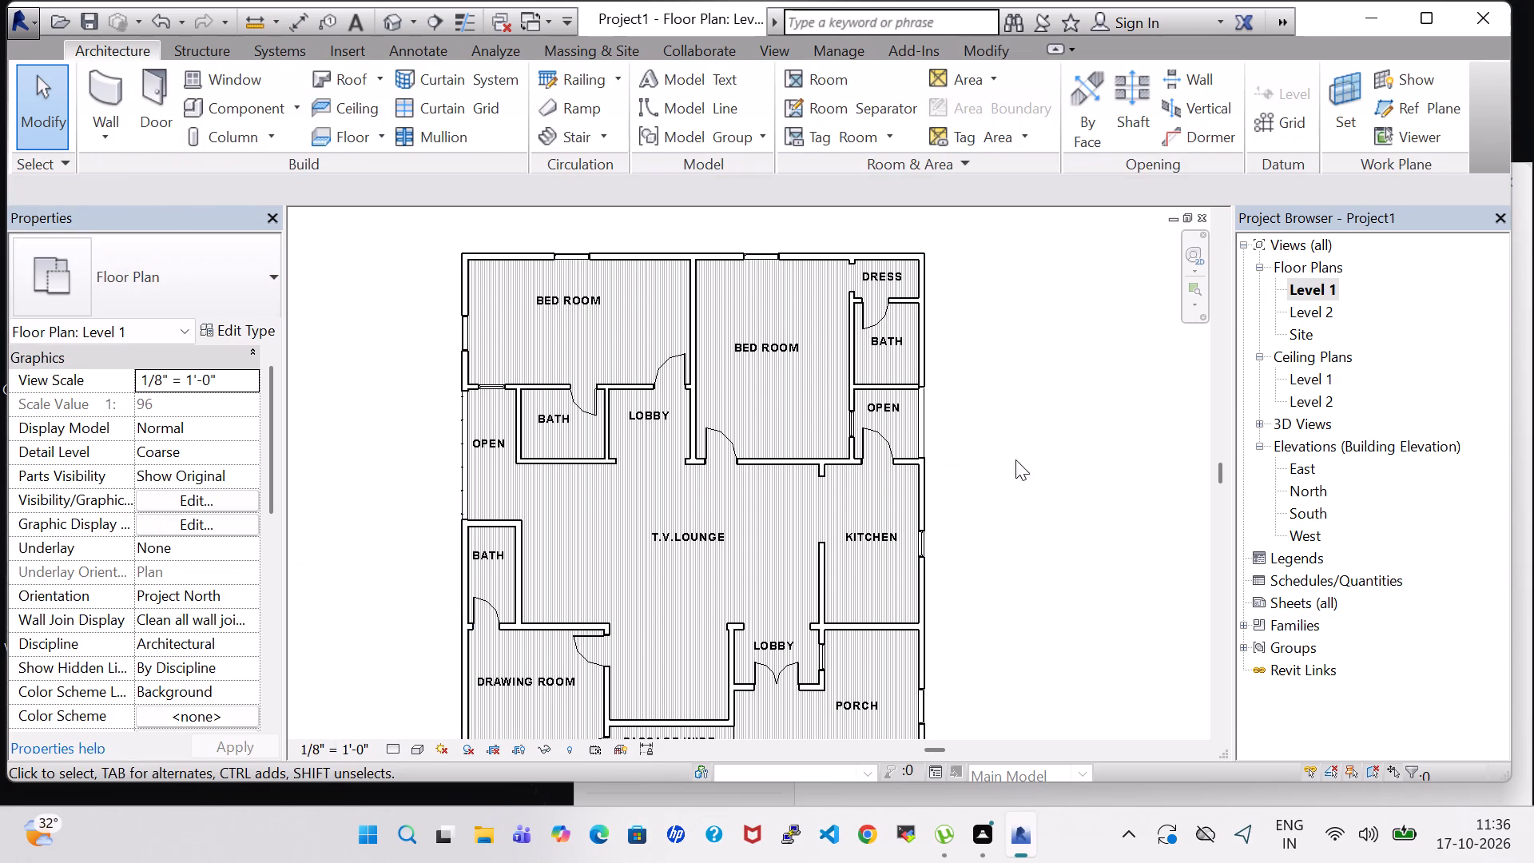
Examine the railed open area behind the kitchen in 3D and check the dress-bath wall's type on Level 1.
scroll(991, 443, up, 7)
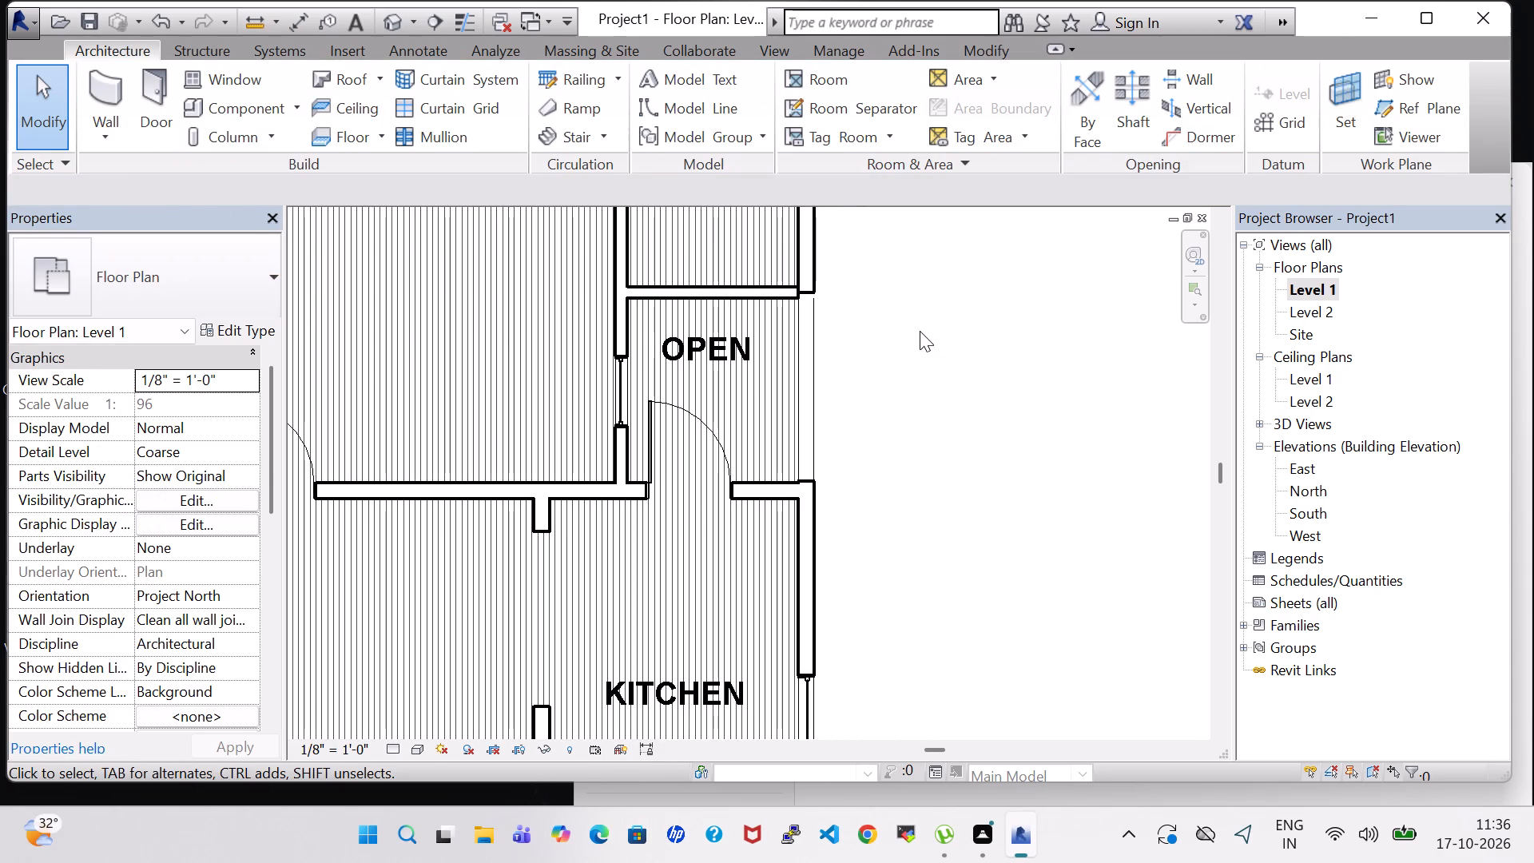
click(392, 14)
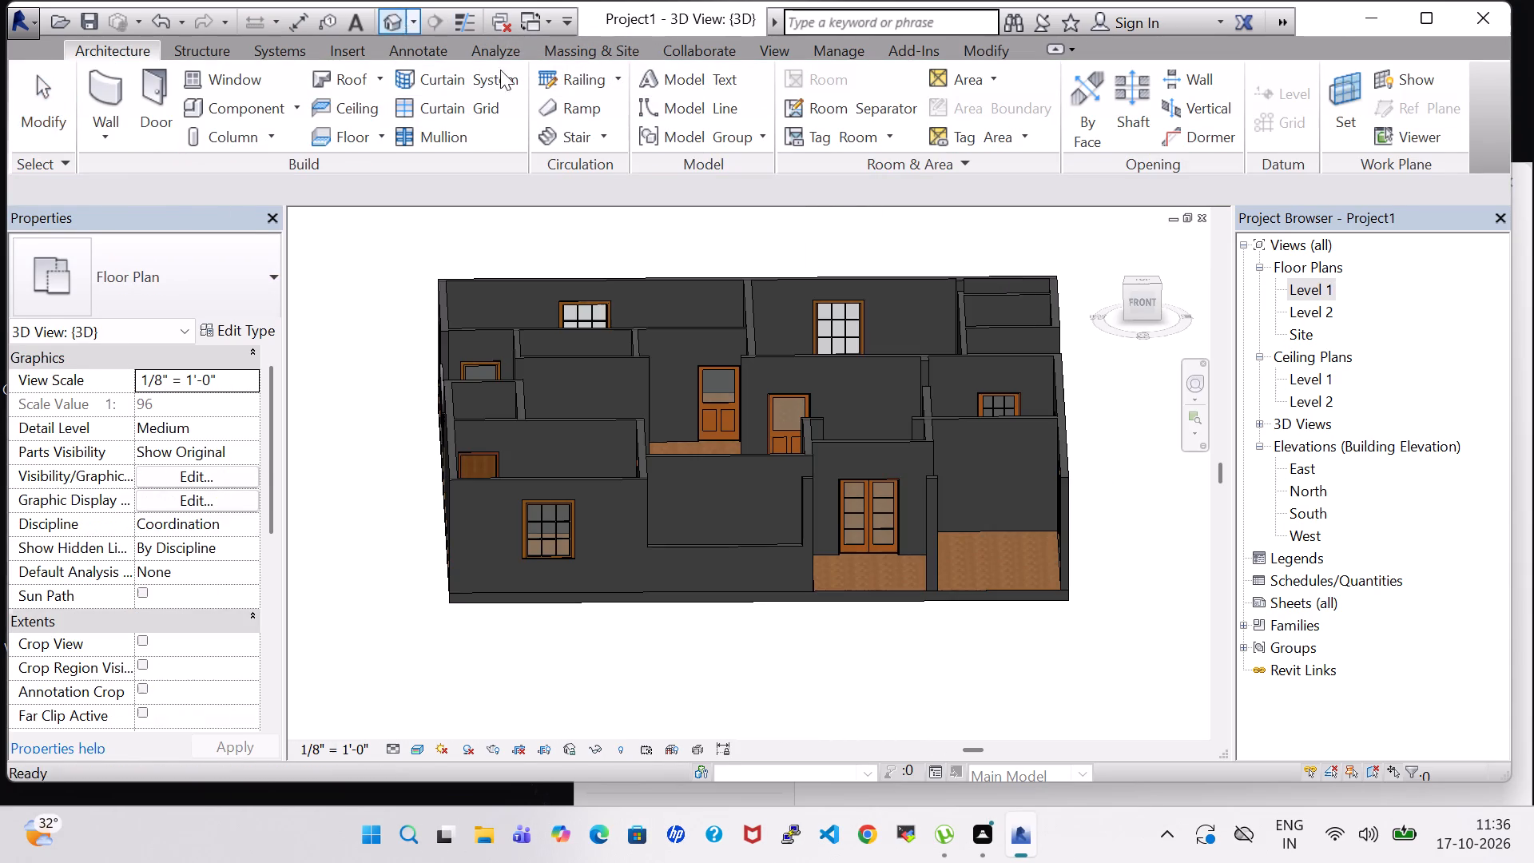
shift+middle_drag(1143, 514, 844, 549)
scroll(899, 554, up, 9)
shift+middle_drag(899, 583, 922, 599)
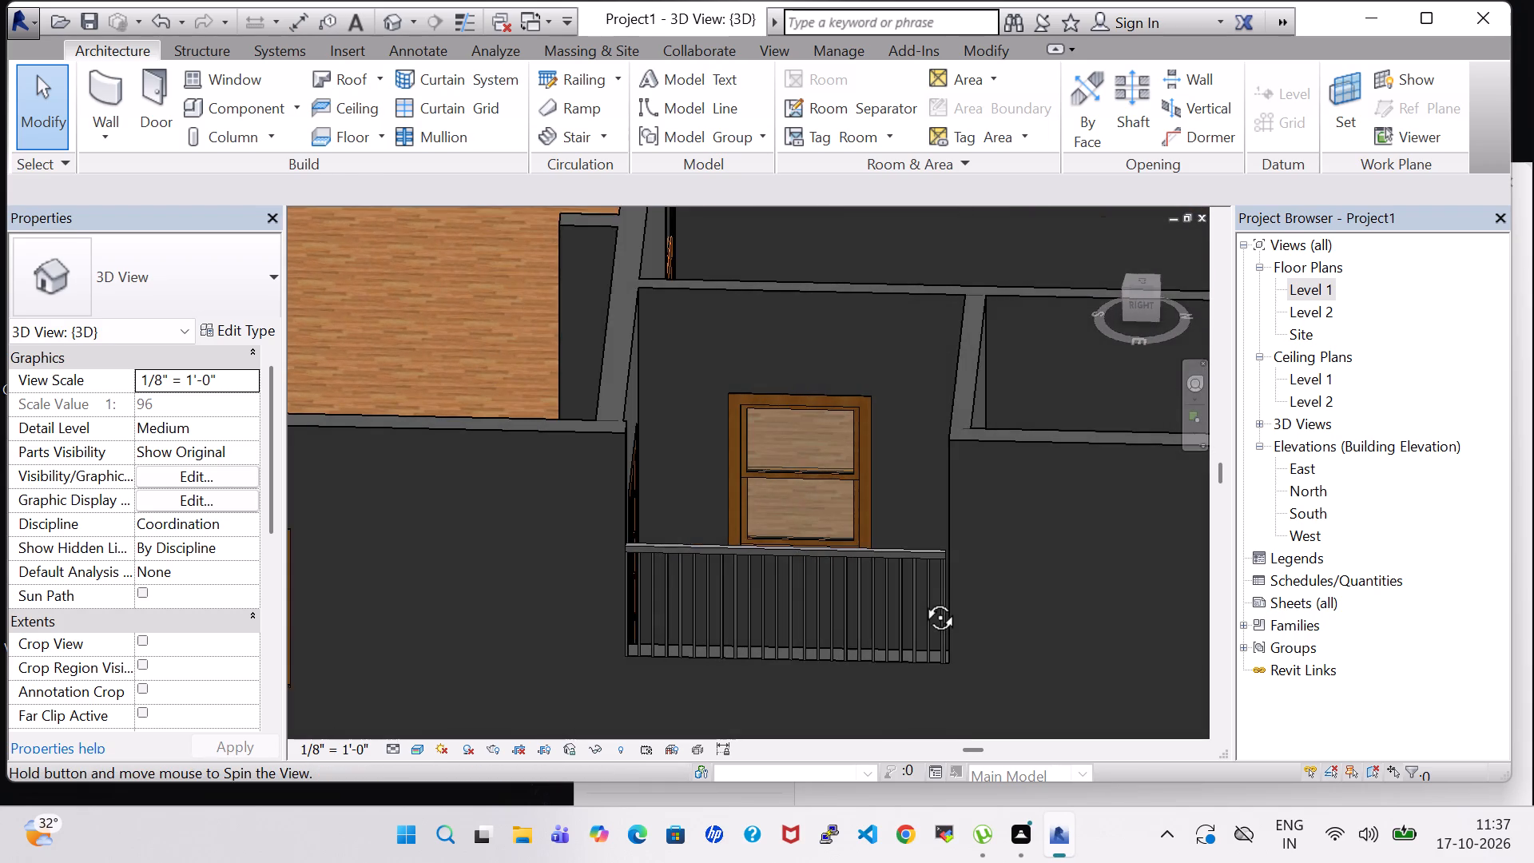
shift+middle_drag(922, 599, 941, 625)
double_click(1322, 292)
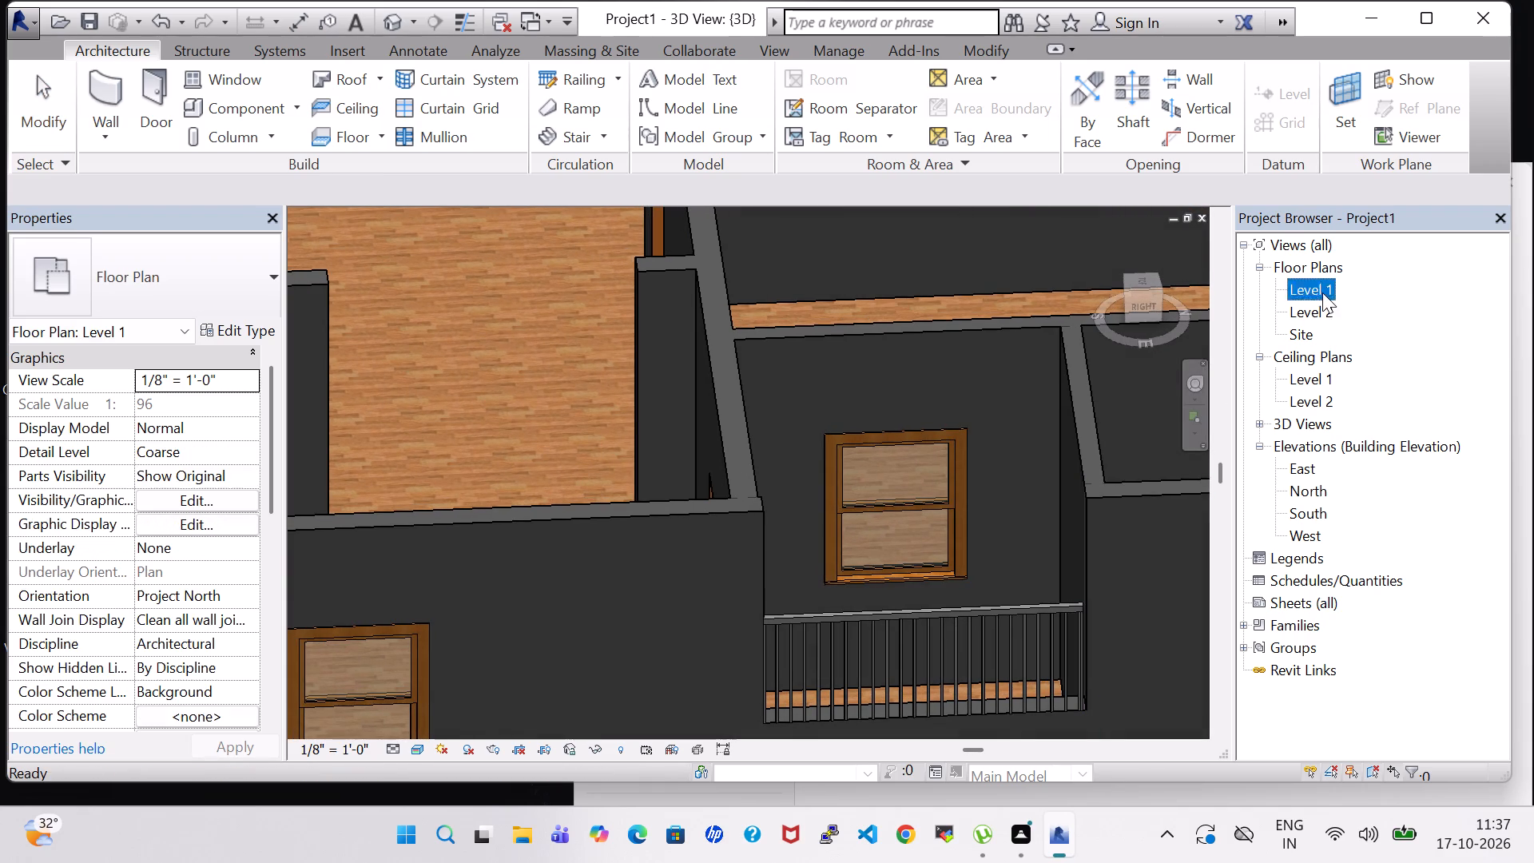
scroll(868, 406, down, 5)
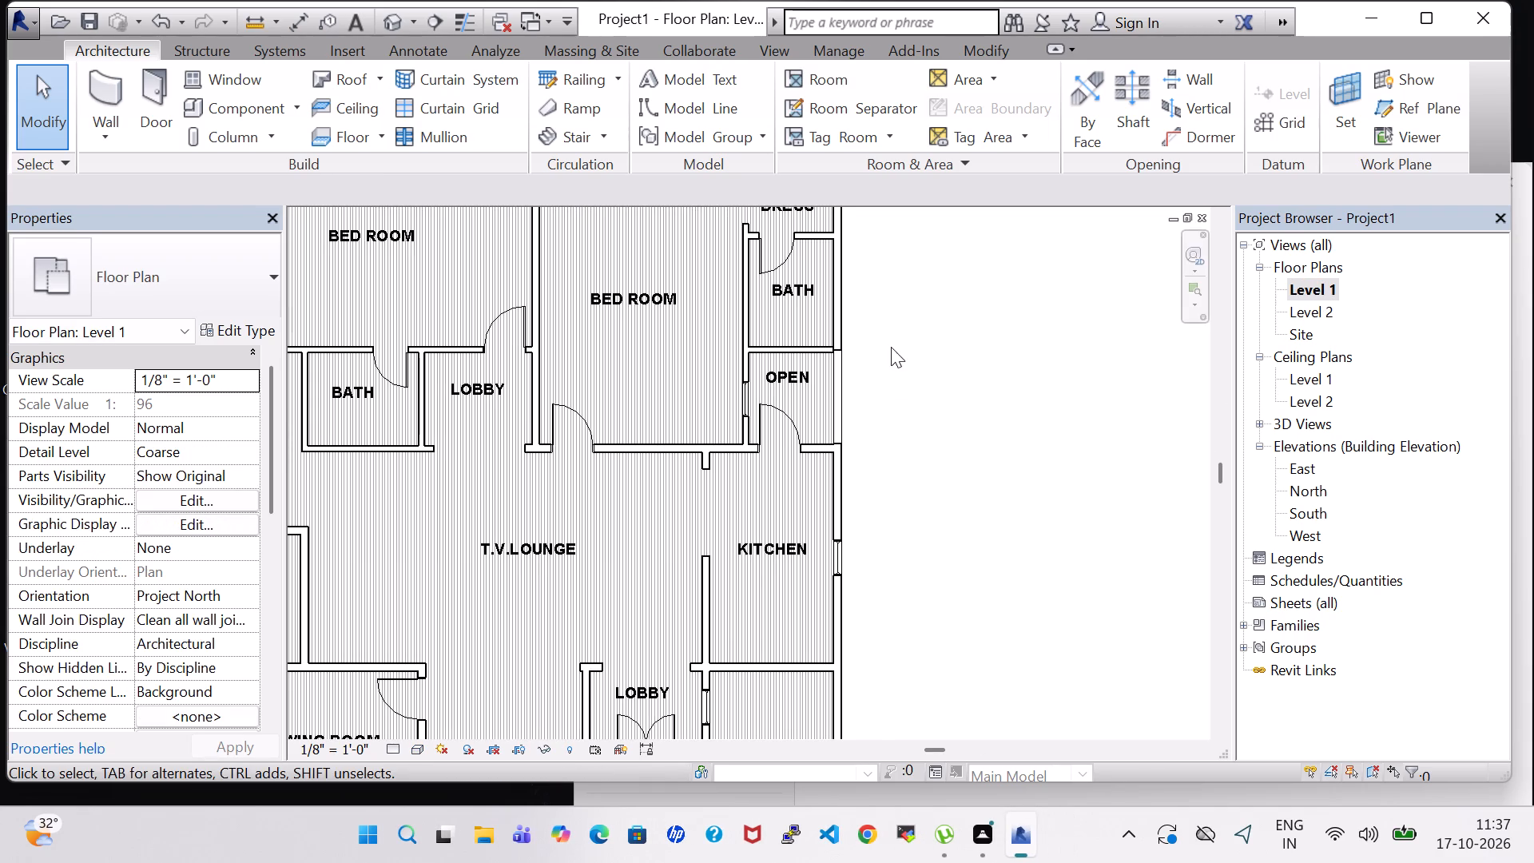
middle_drag(891, 347, 931, 452)
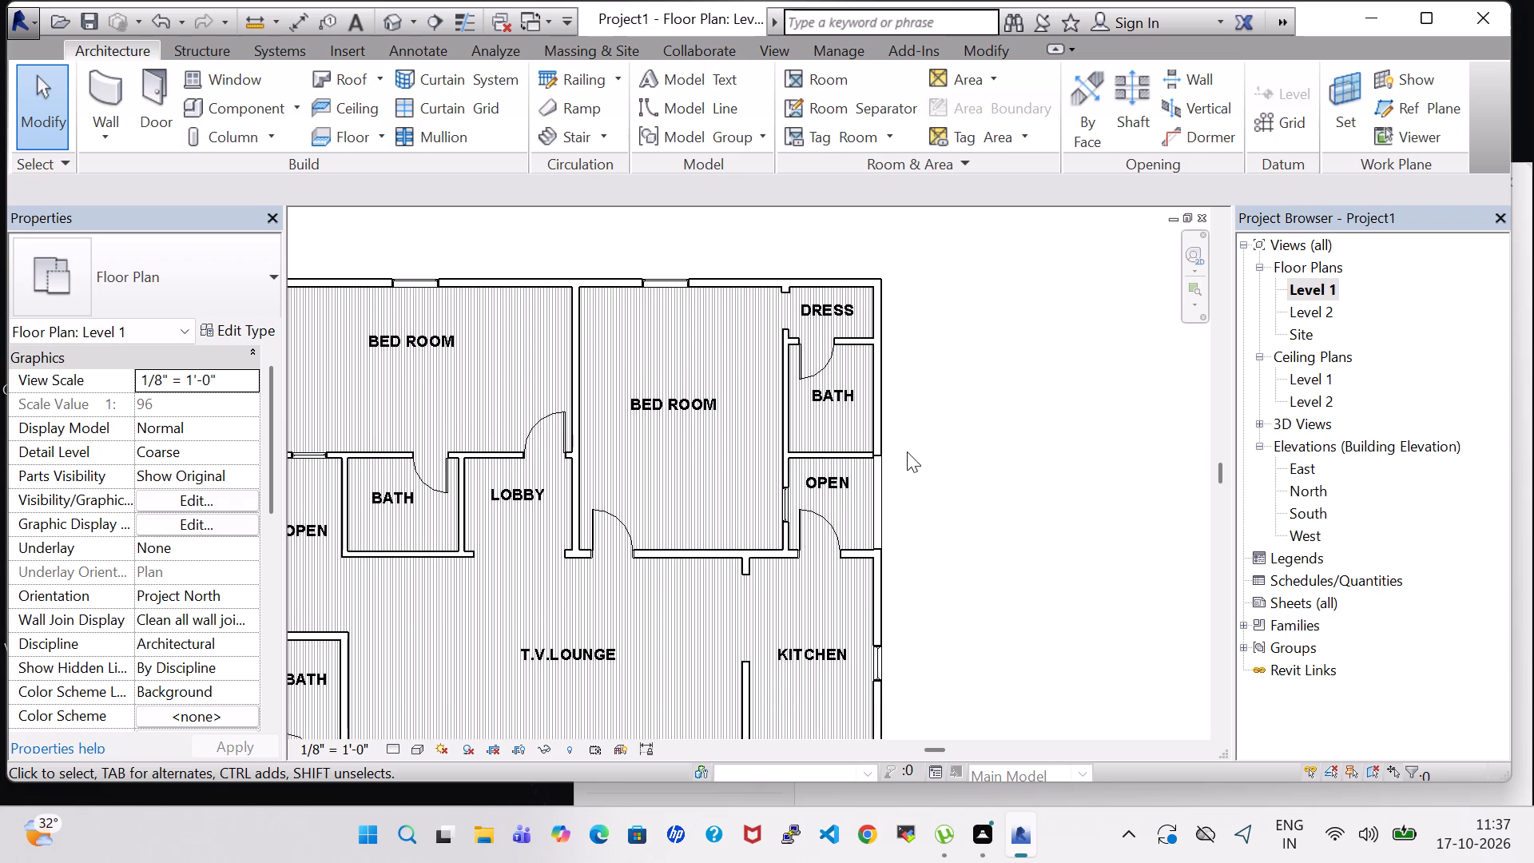
click(858, 344)
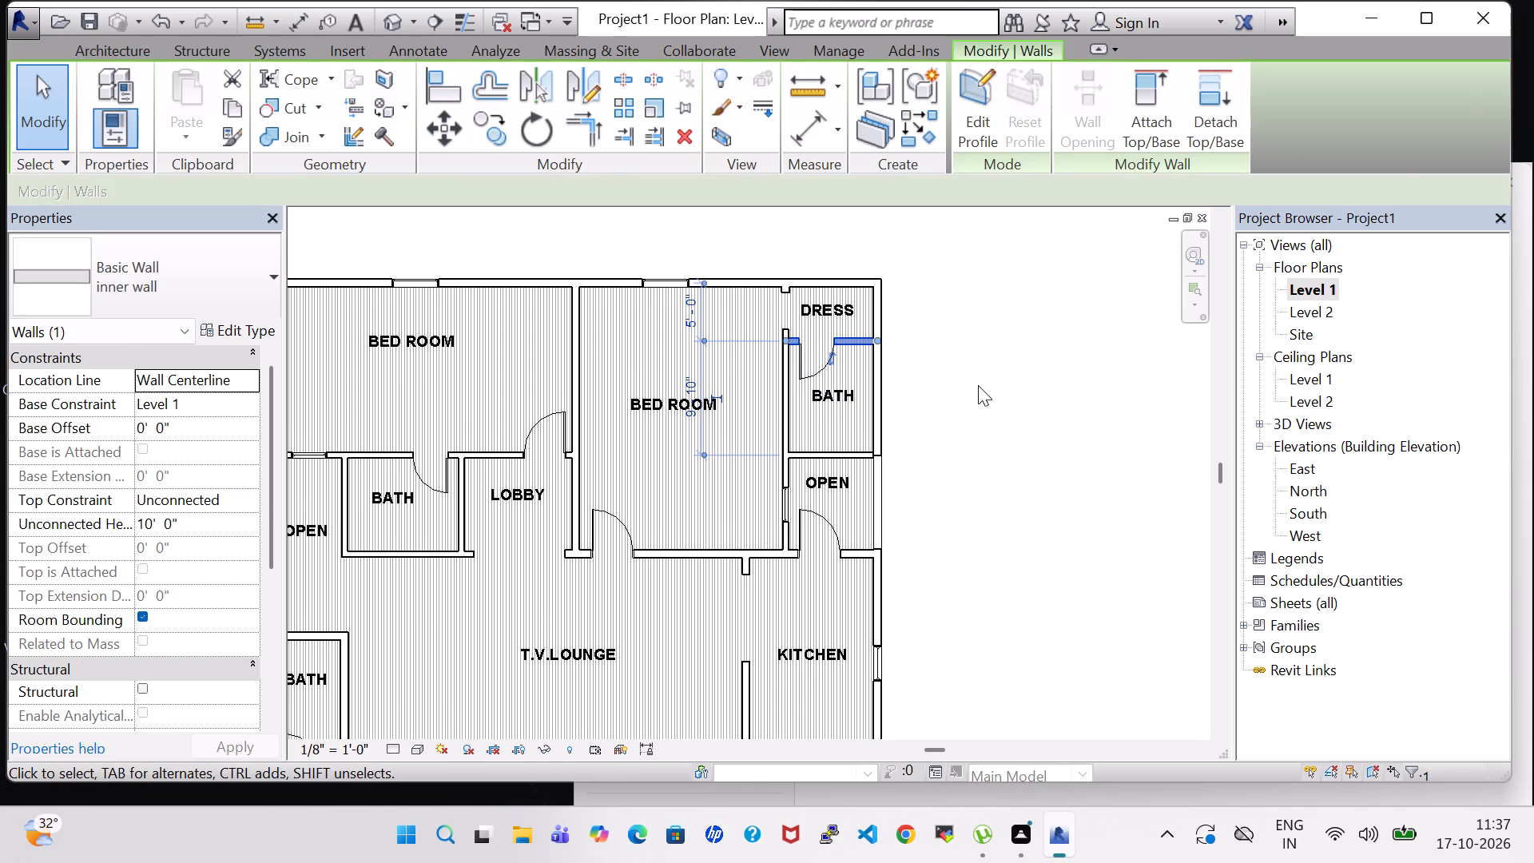
click(978, 385)
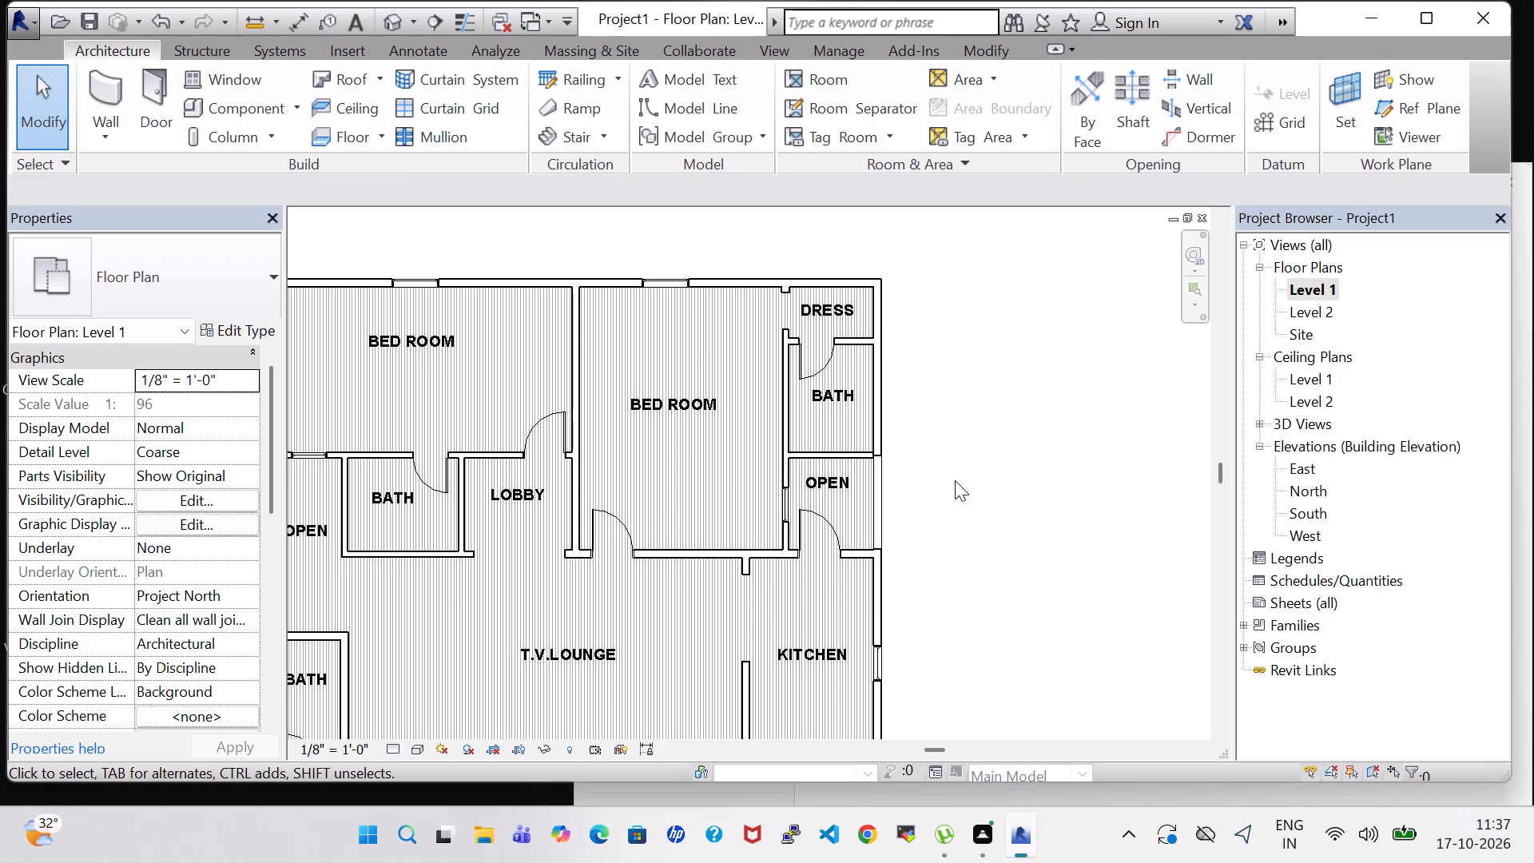
Change the drawing room bath's walls toward the open area and toward the T.V. lounge to the inner wall type.
middle_drag(955, 480, 1070, 343)
middle_click(1070, 343)
click(431, 502)
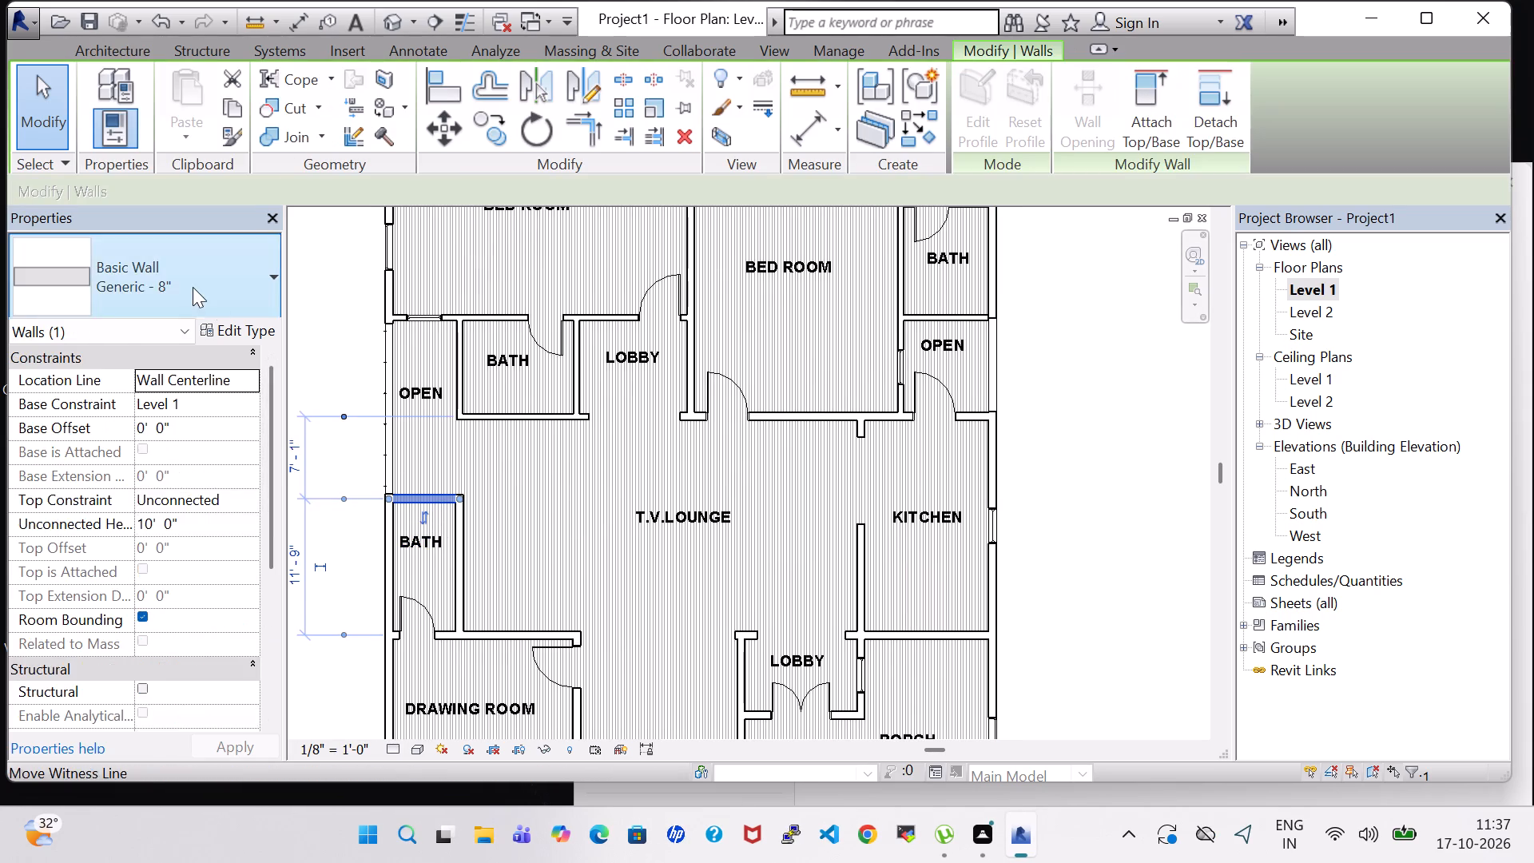
click(193, 287)
click(137, 651)
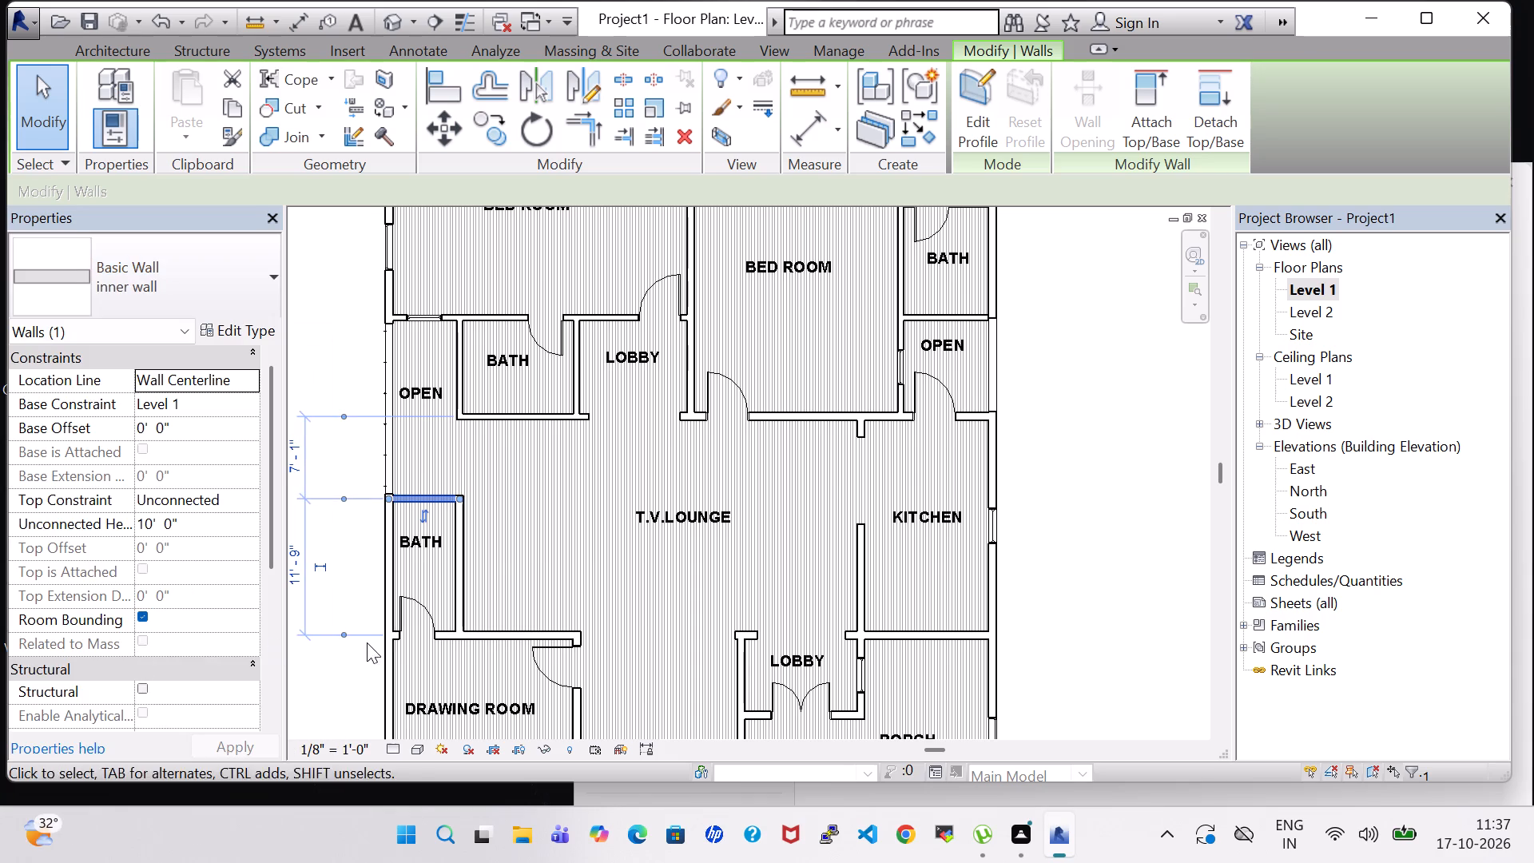
click(454, 554)
click(144, 300)
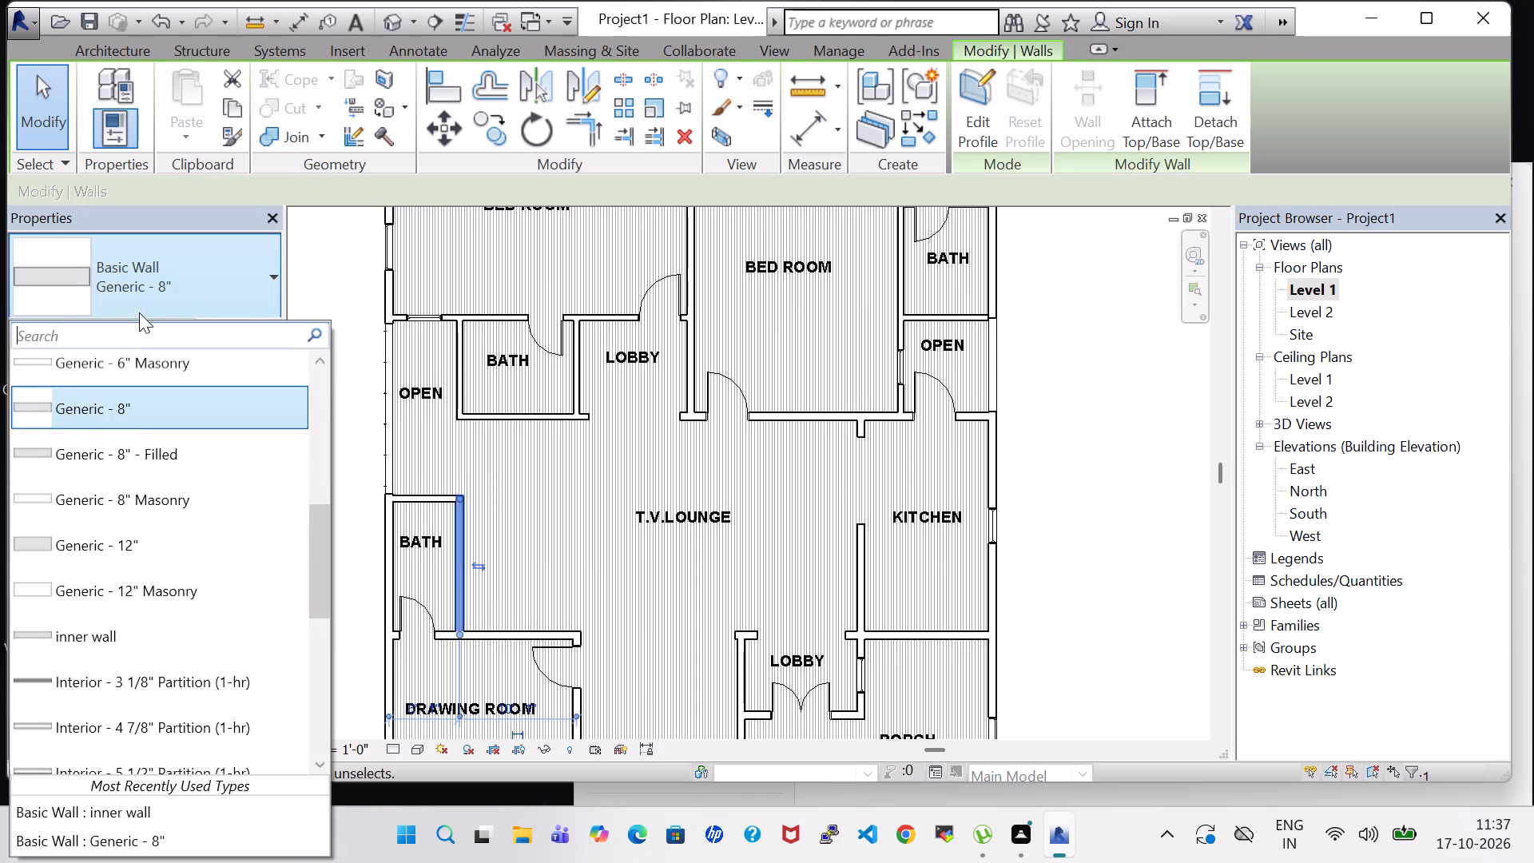
click(149, 629)
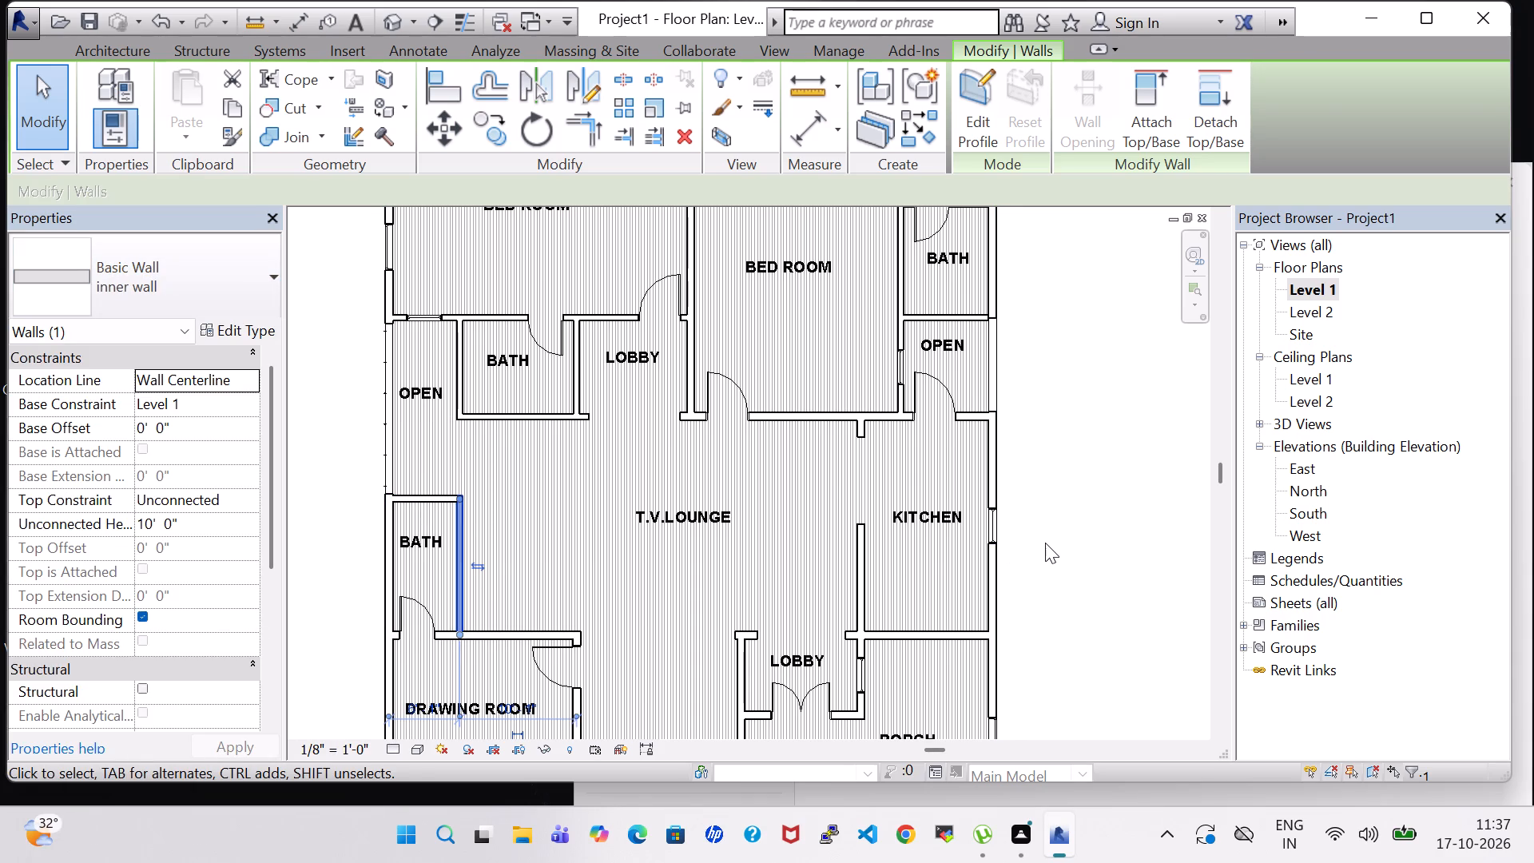
Set the inner wall type's structure material to Brick, Soldier Course, using the wall between the first bath and the T.V. lounge.
click(1045, 543)
scroll(1045, 543, down, 1)
middle_drag(1045, 543, 979, 507)
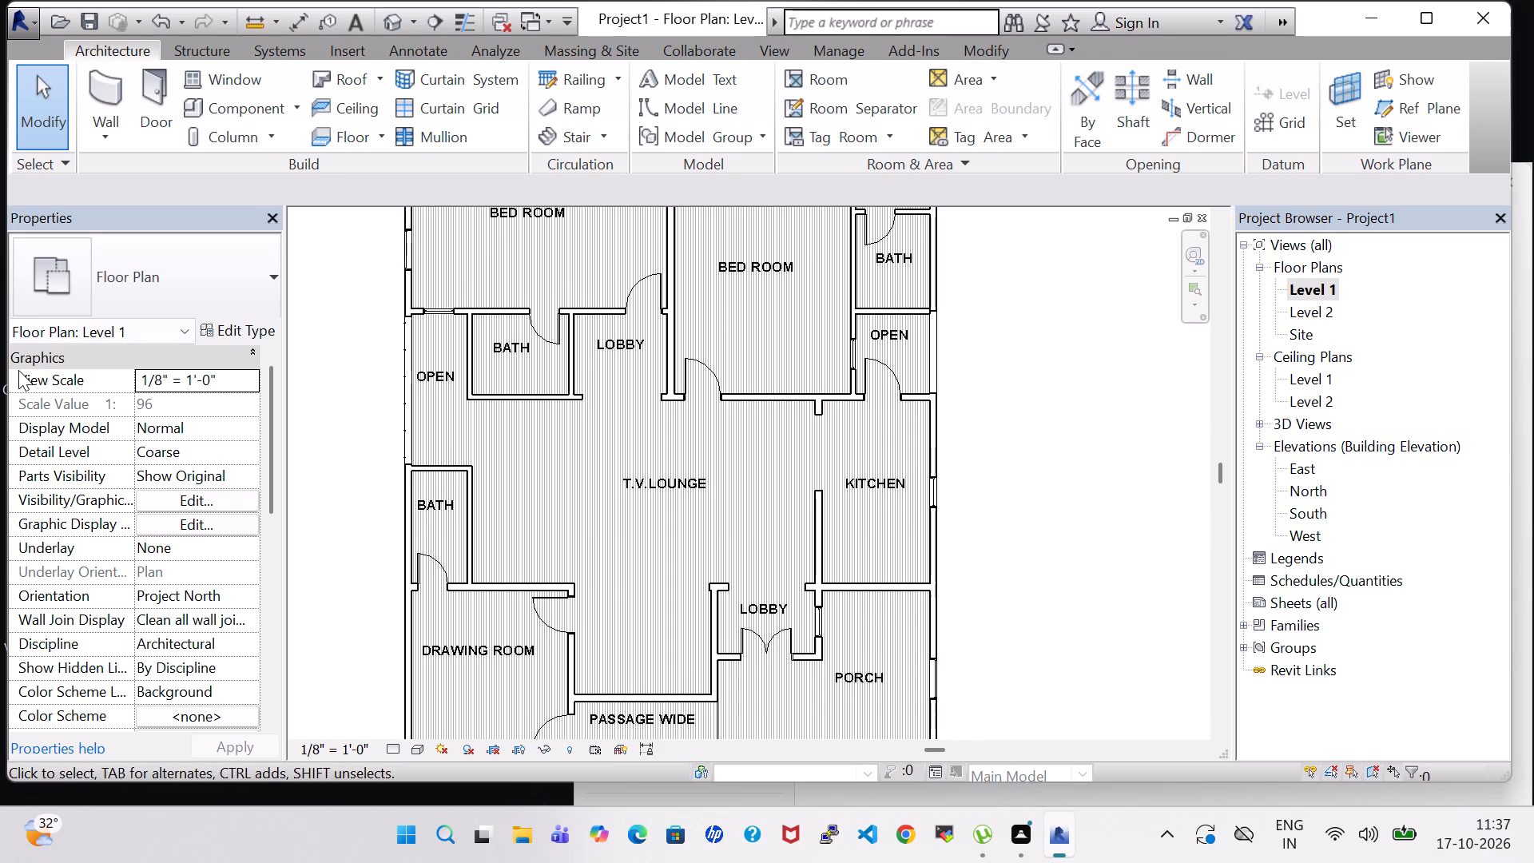
click(538, 393)
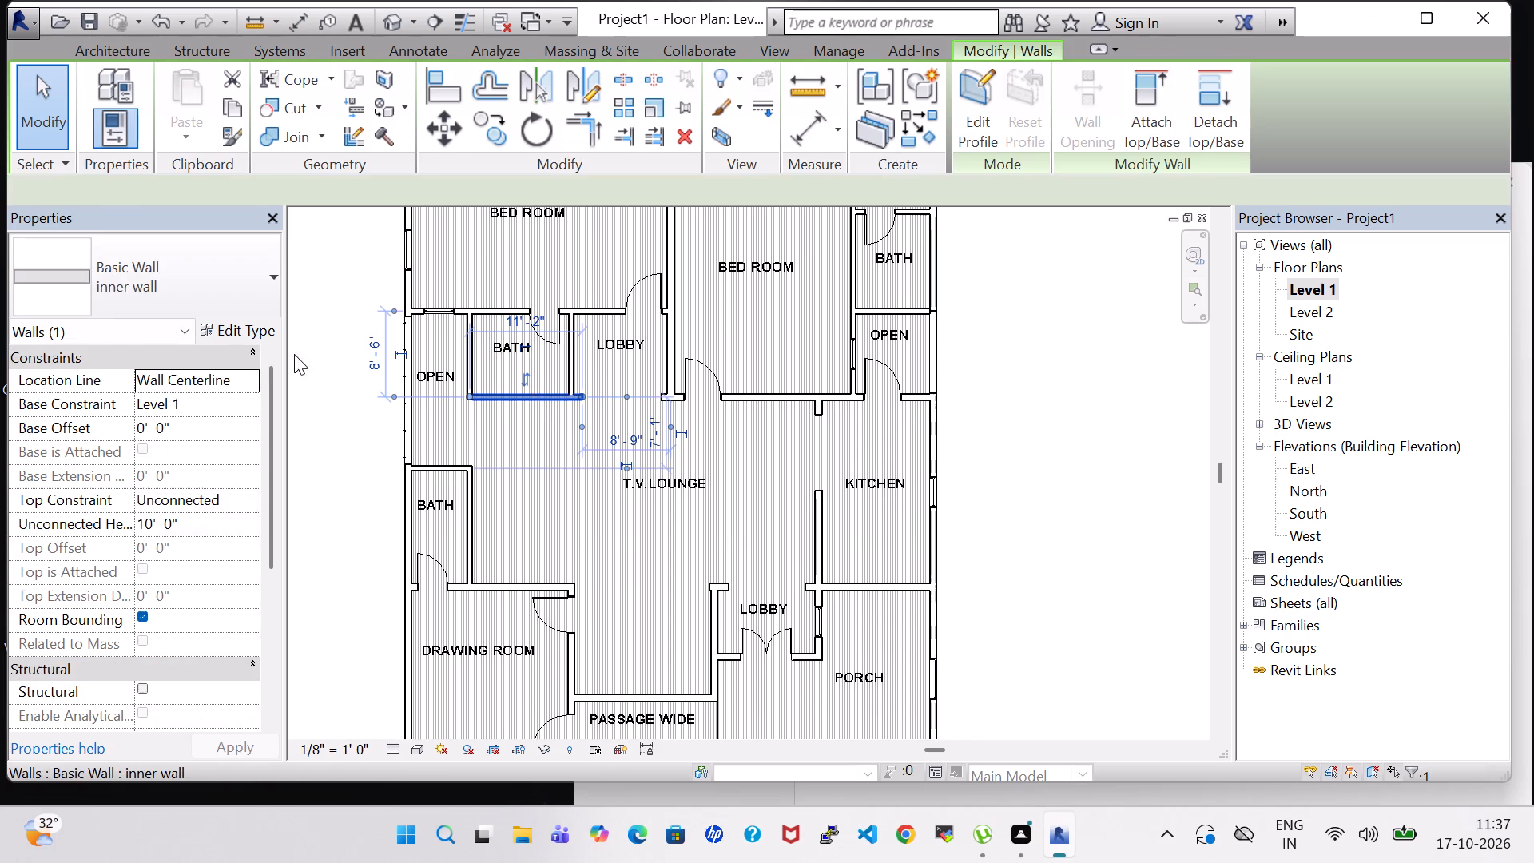
click(209, 331)
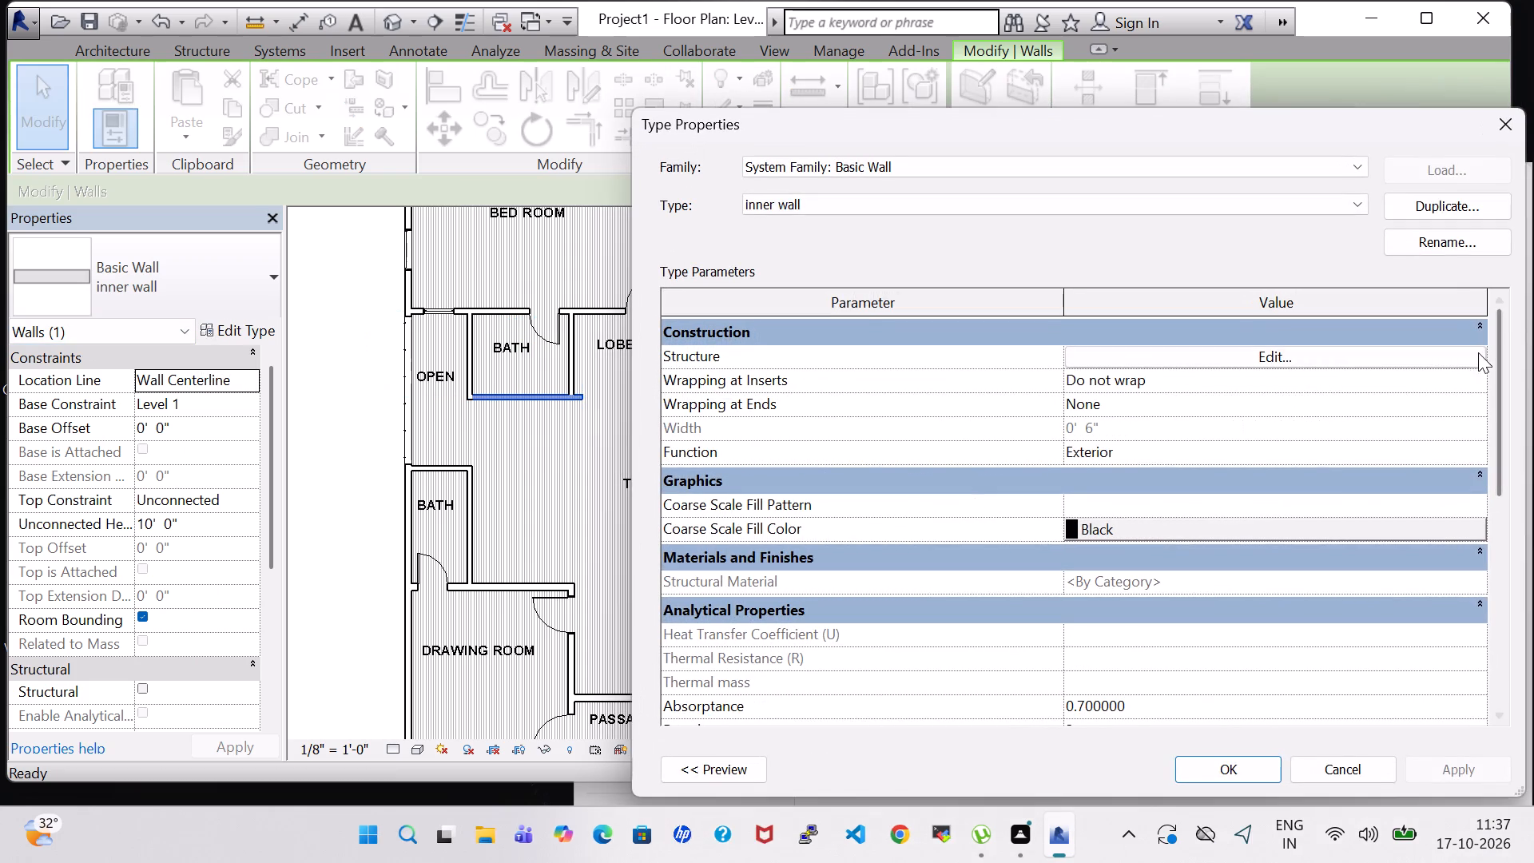
click(1262, 354)
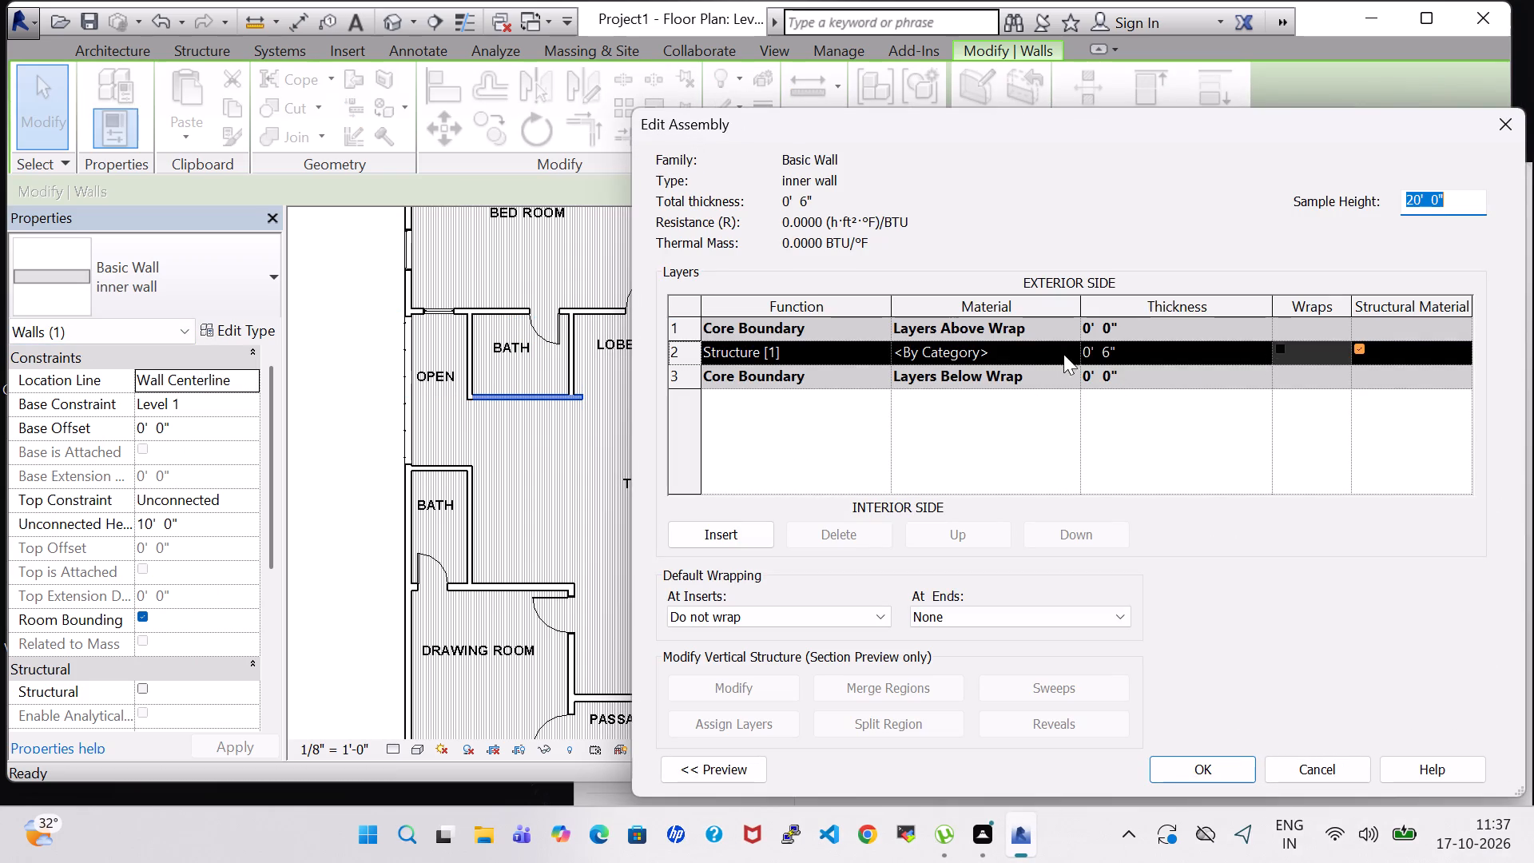
click(1031, 360)
click(1073, 346)
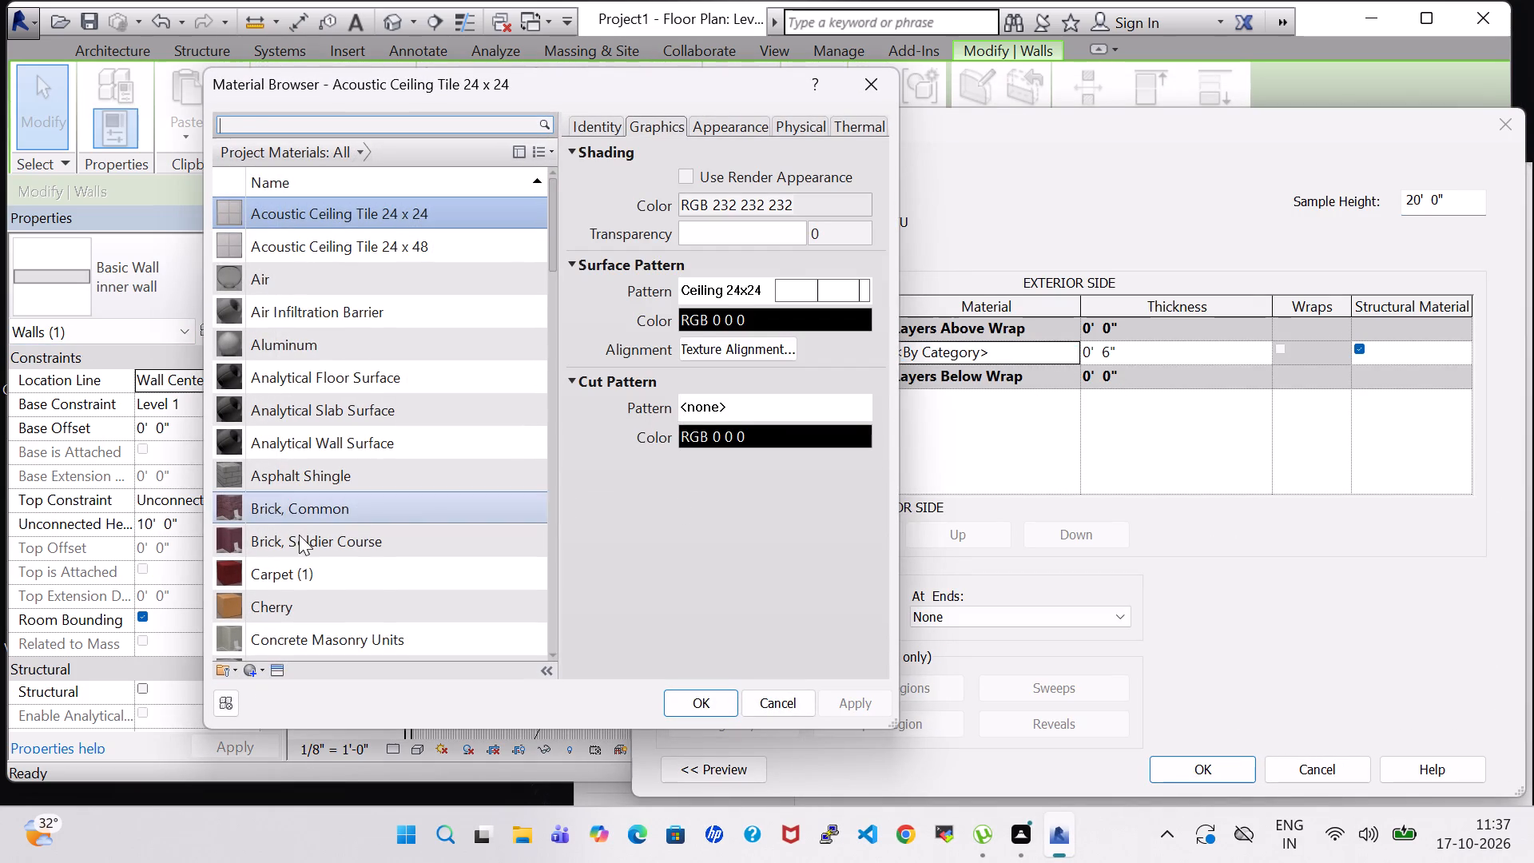
click(320, 539)
click(709, 700)
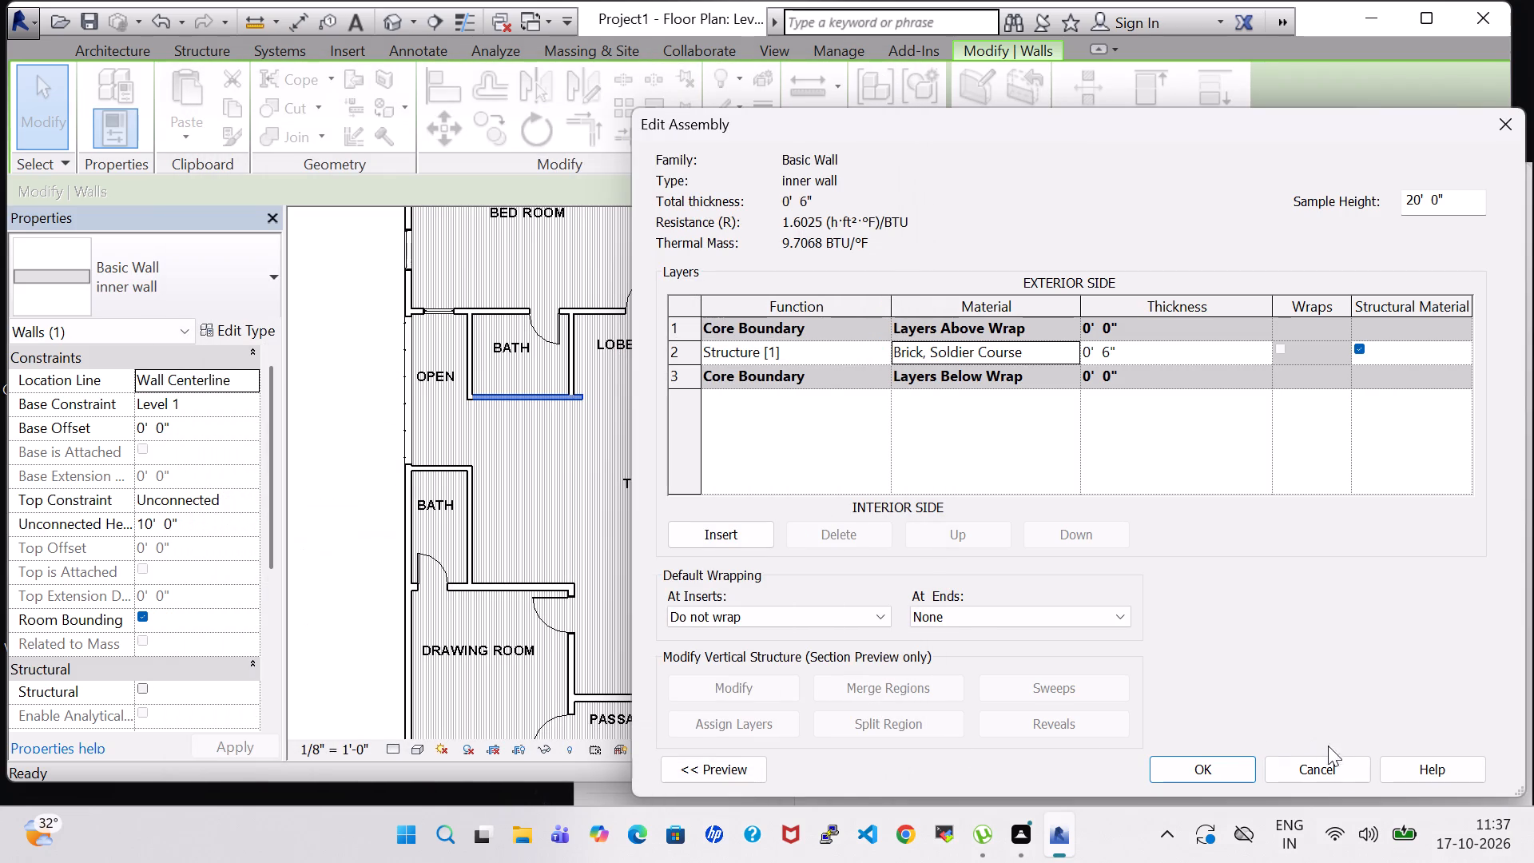
click(1221, 774)
click(1221, 774)
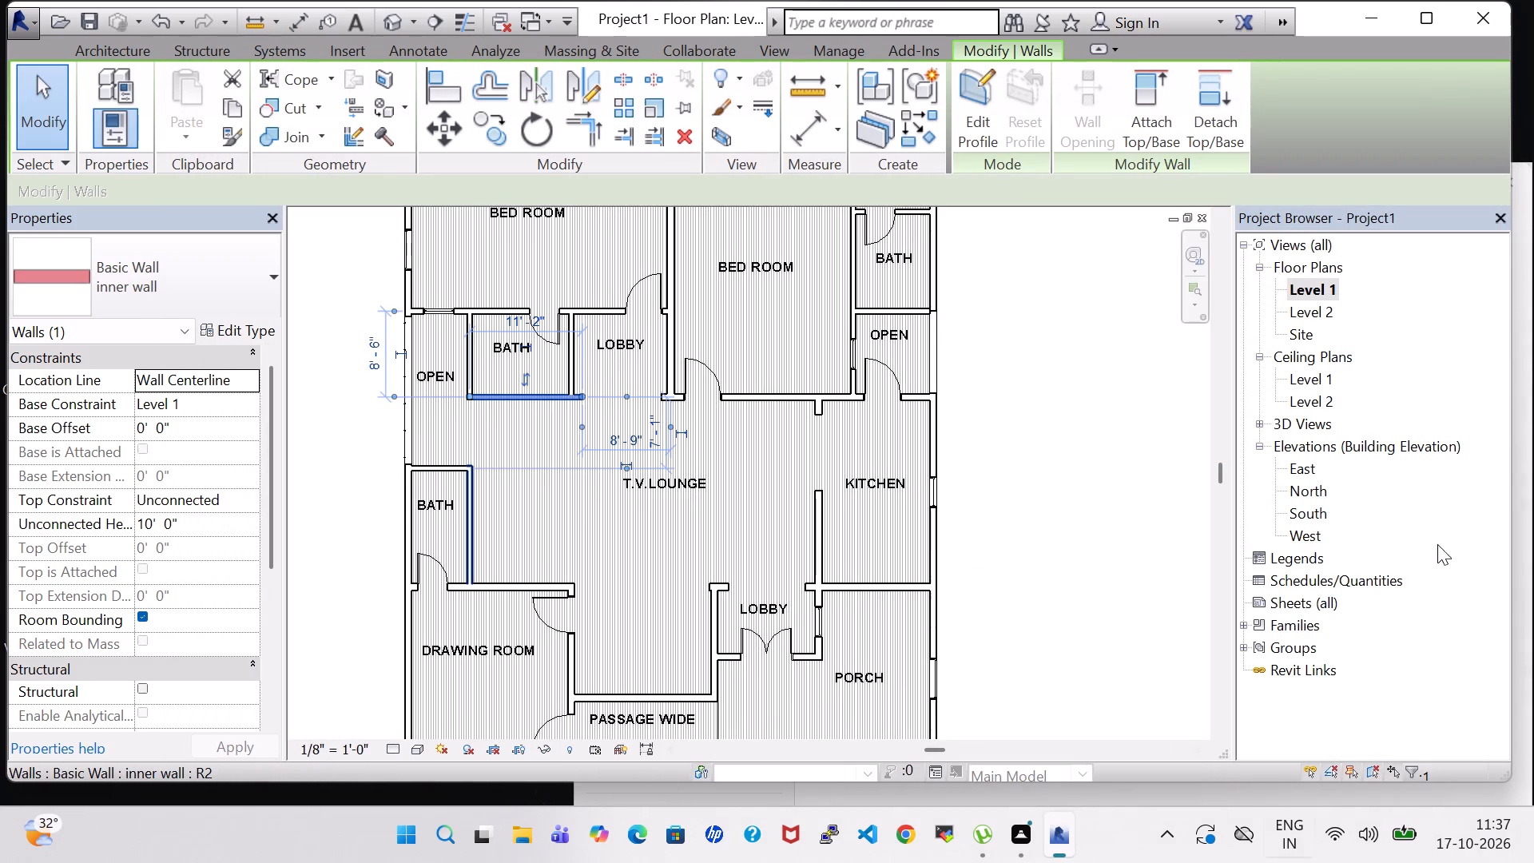
Examine the inner walls' brick finish around the house in 3D and compare it with the front walls.
click(387, 18)
scroll(832, 438, down, 1)
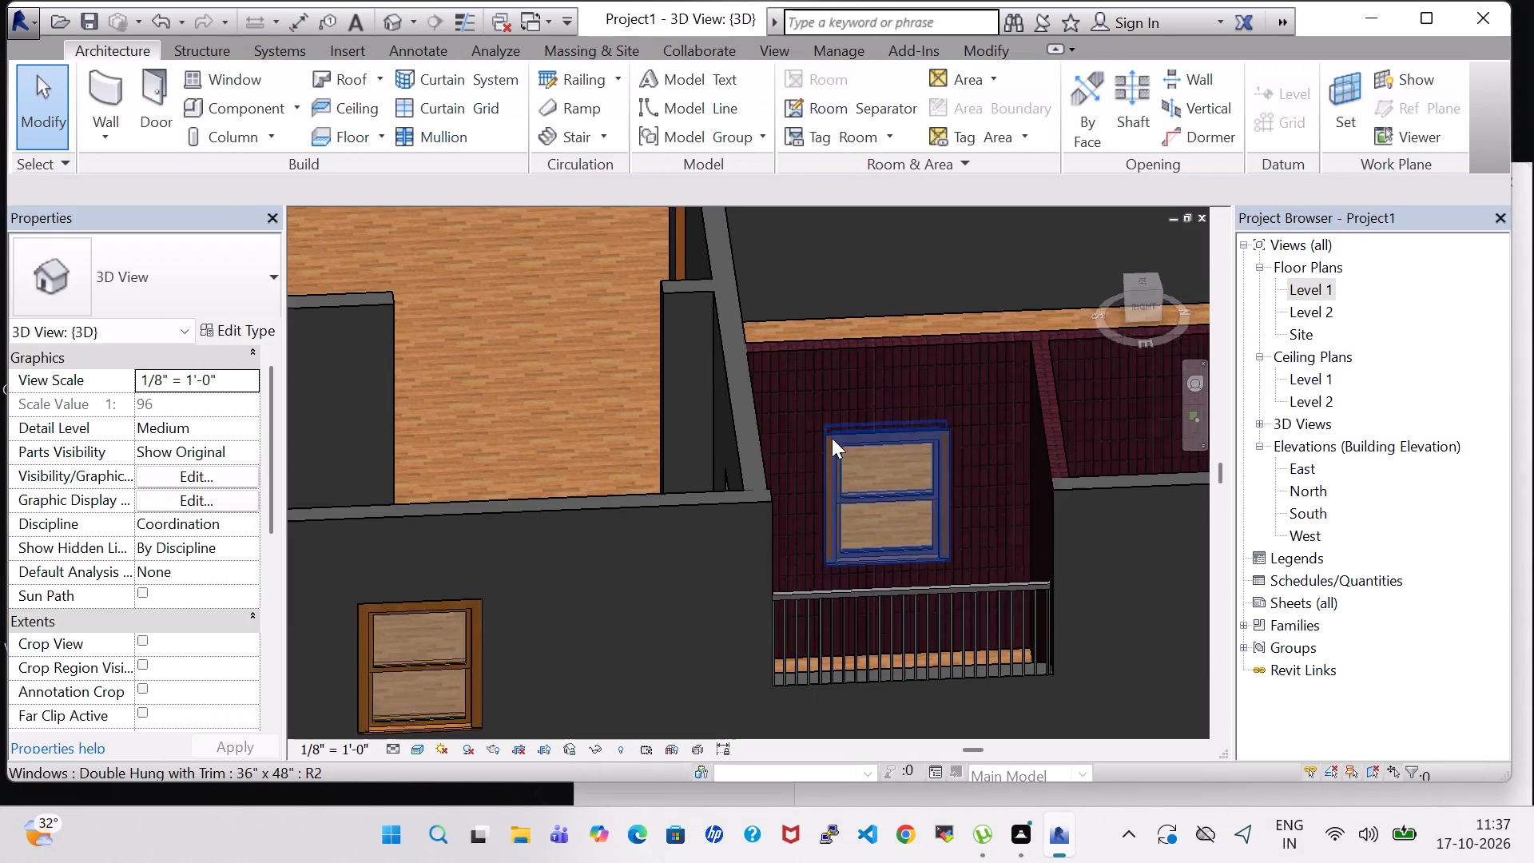
scroll(832, 438, down, 1)
shift+middle_drag(900, 451, 774, 495)
shift+scroll(779, 495, down, 2)
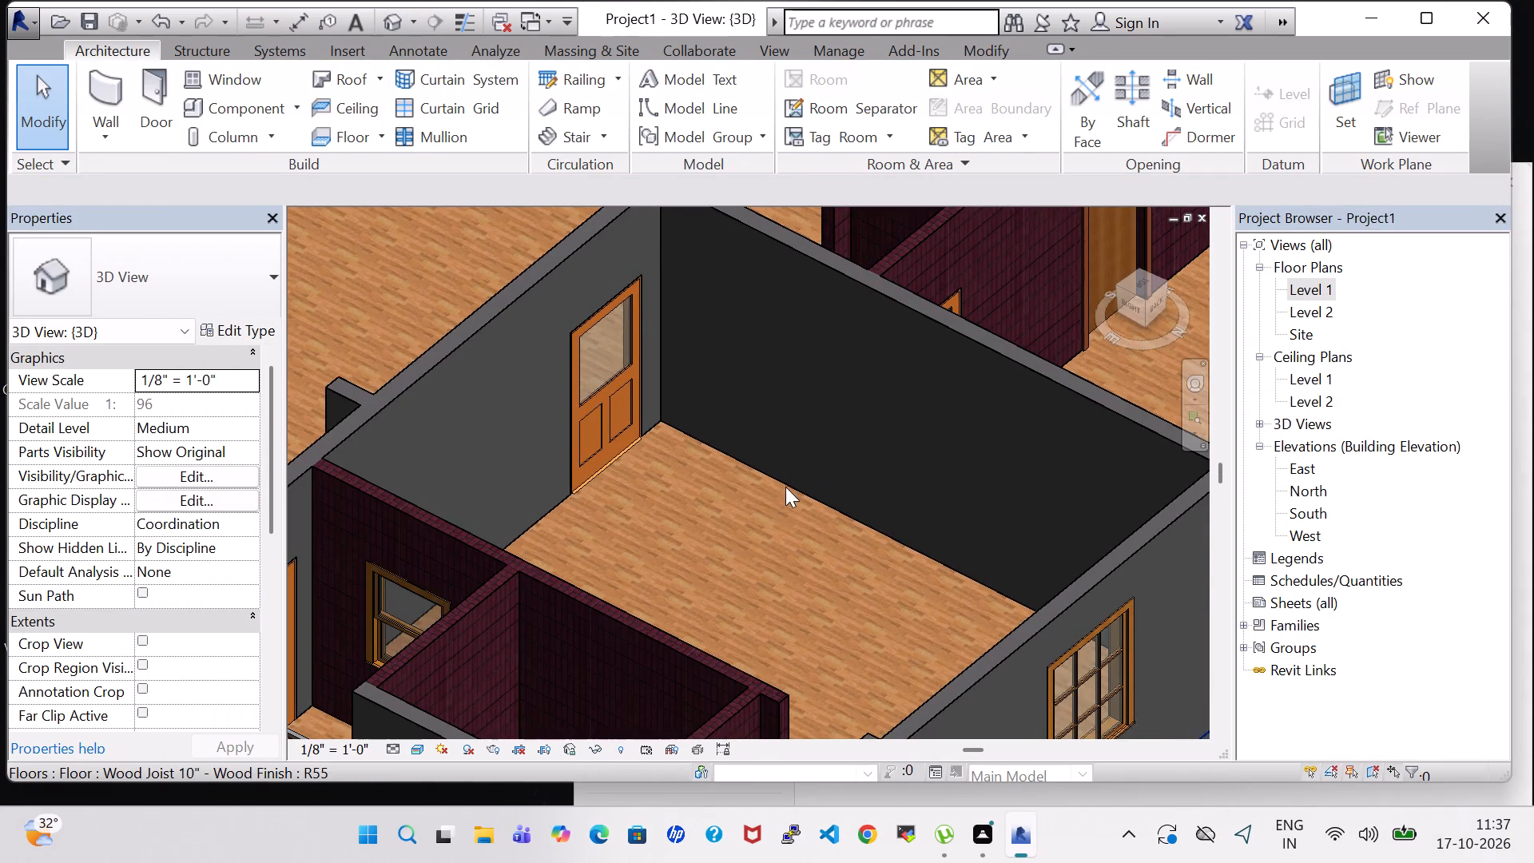
scroll(785, 485, down, 2)
shift+middle_drag(805, 490, 680, 454)
shift+scroll(680, 454, down, 6)
shift+middle_drag(682, 452, 1077, 275)
shift+scroll(1065, 279, down, 1)
shift+middle_drag(739, 537, 856, 647)
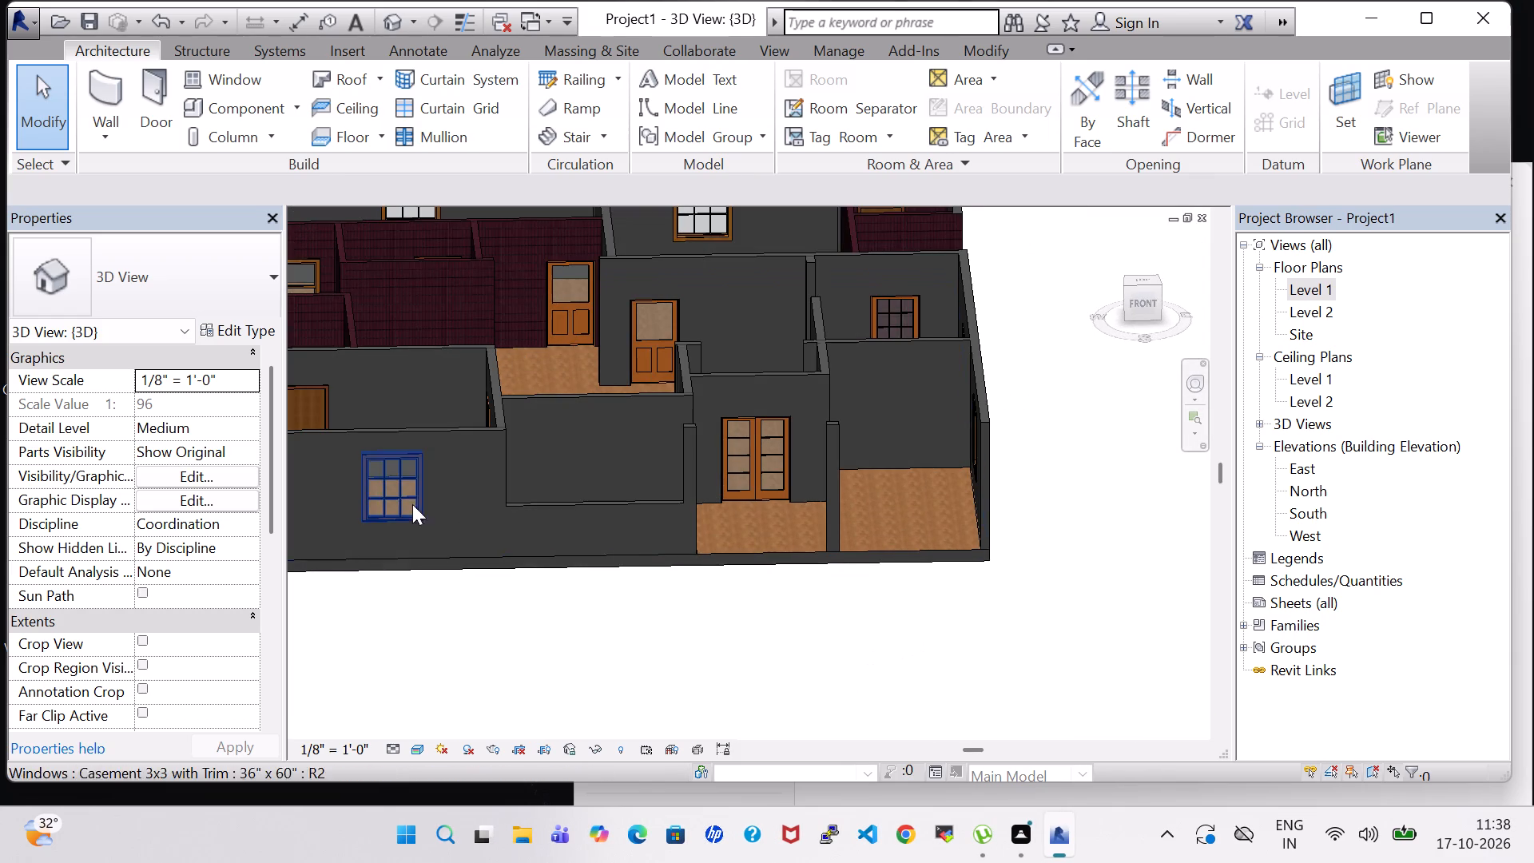
Set the Generic - 8" wall type's structure material to Brick, Common and review the house in 3D.
click(485, 435)
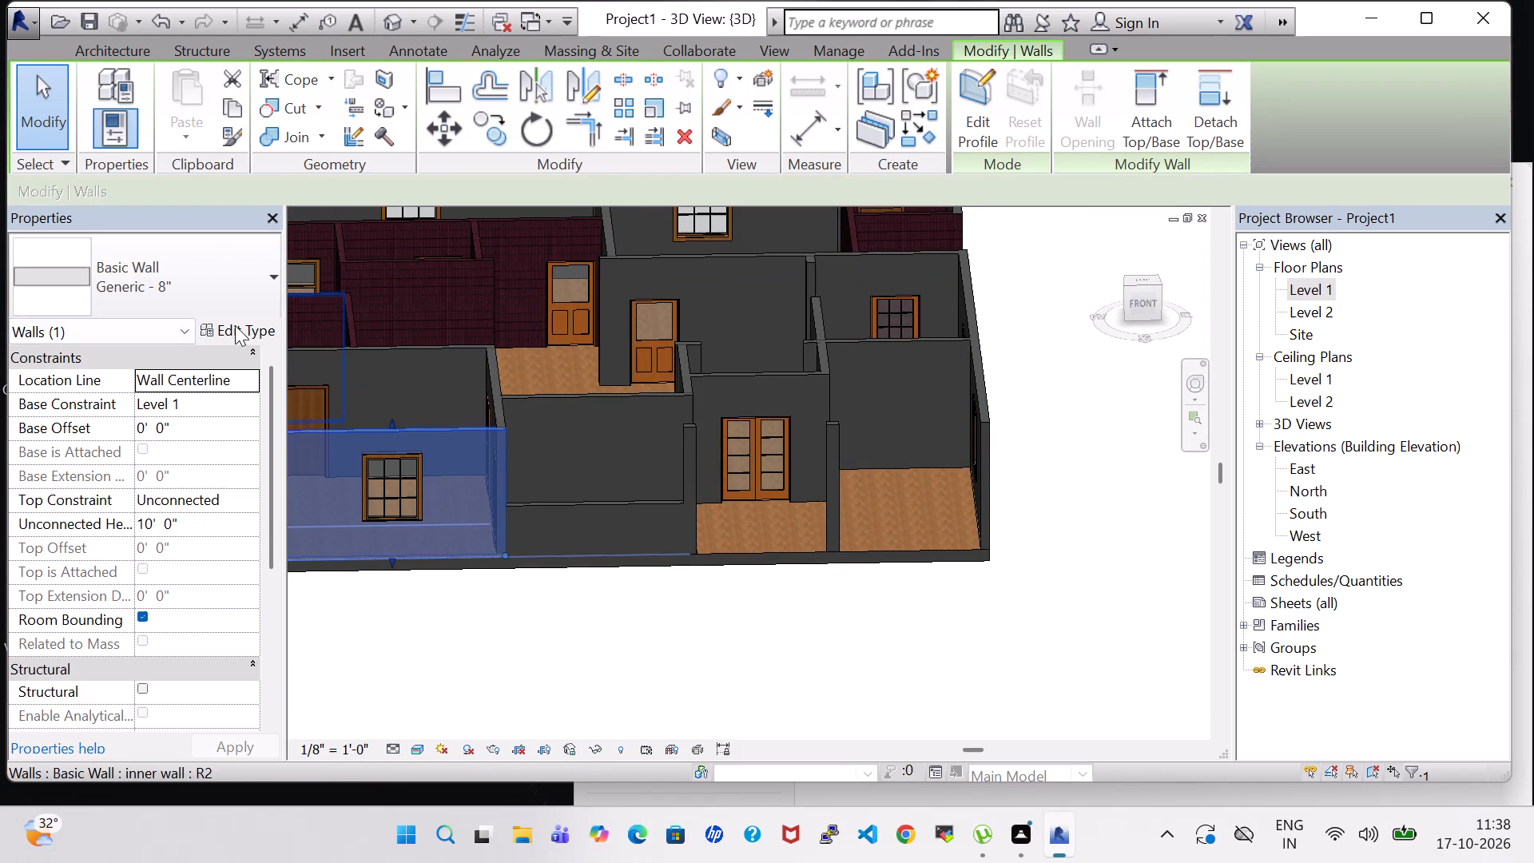
click(235, 325)
click(1277, 357)
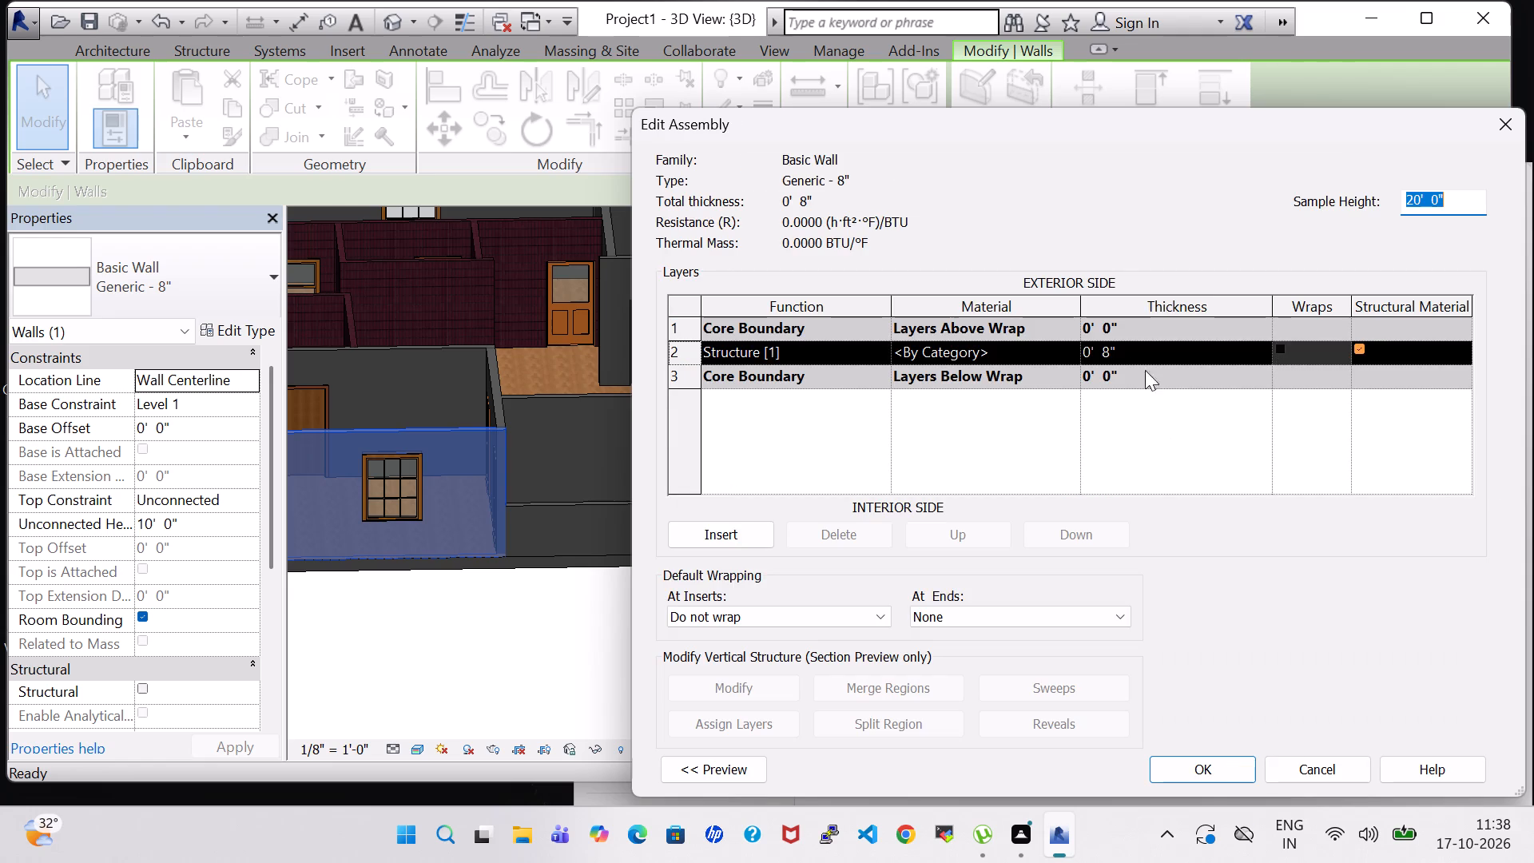
click(1055, 350)
click(1072, 348)
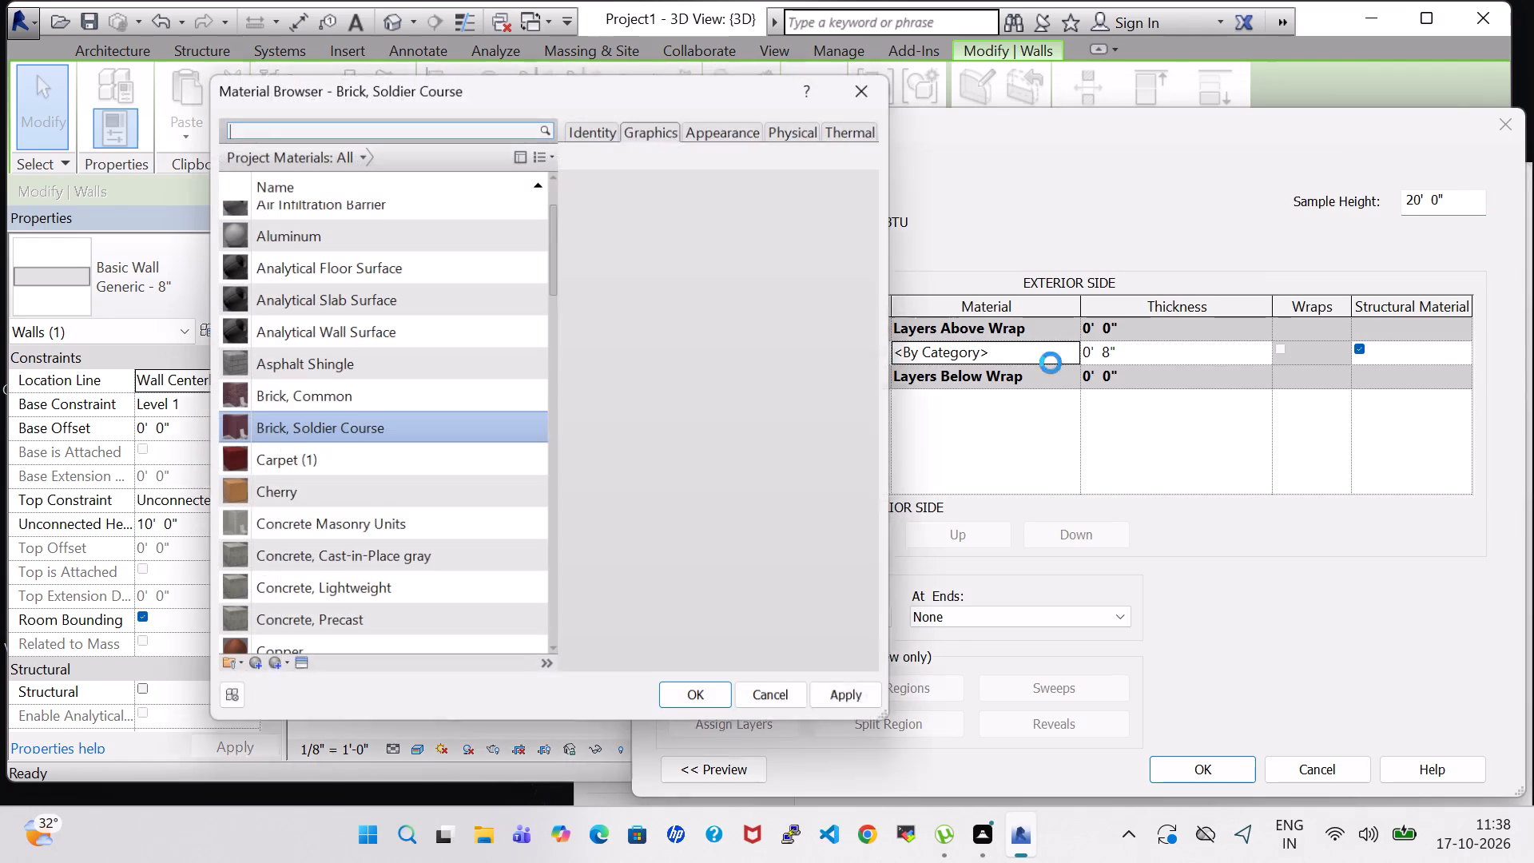
click(329, 388)
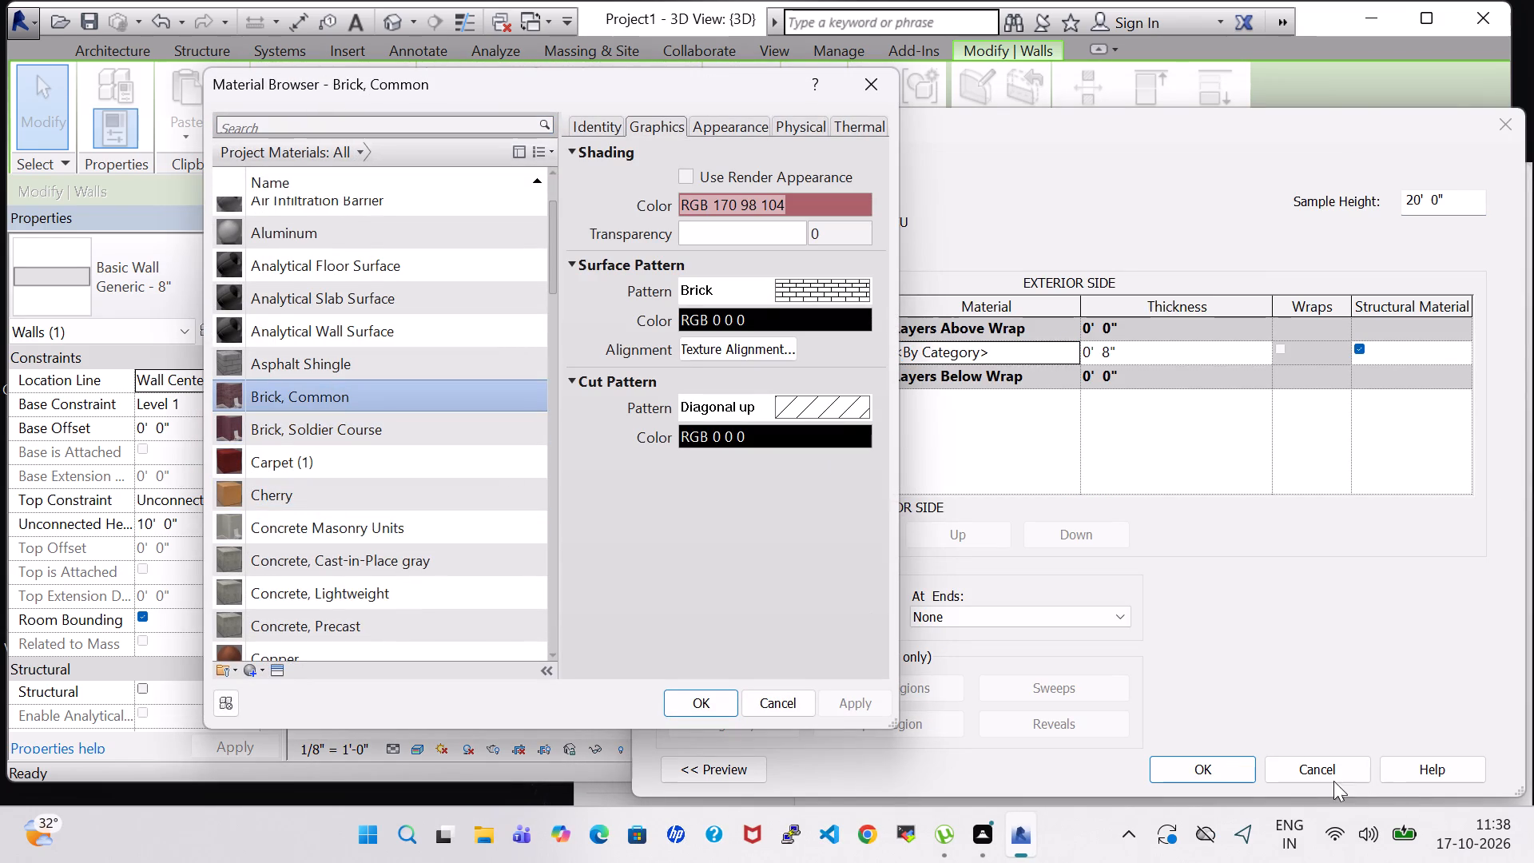
click(709, 706)
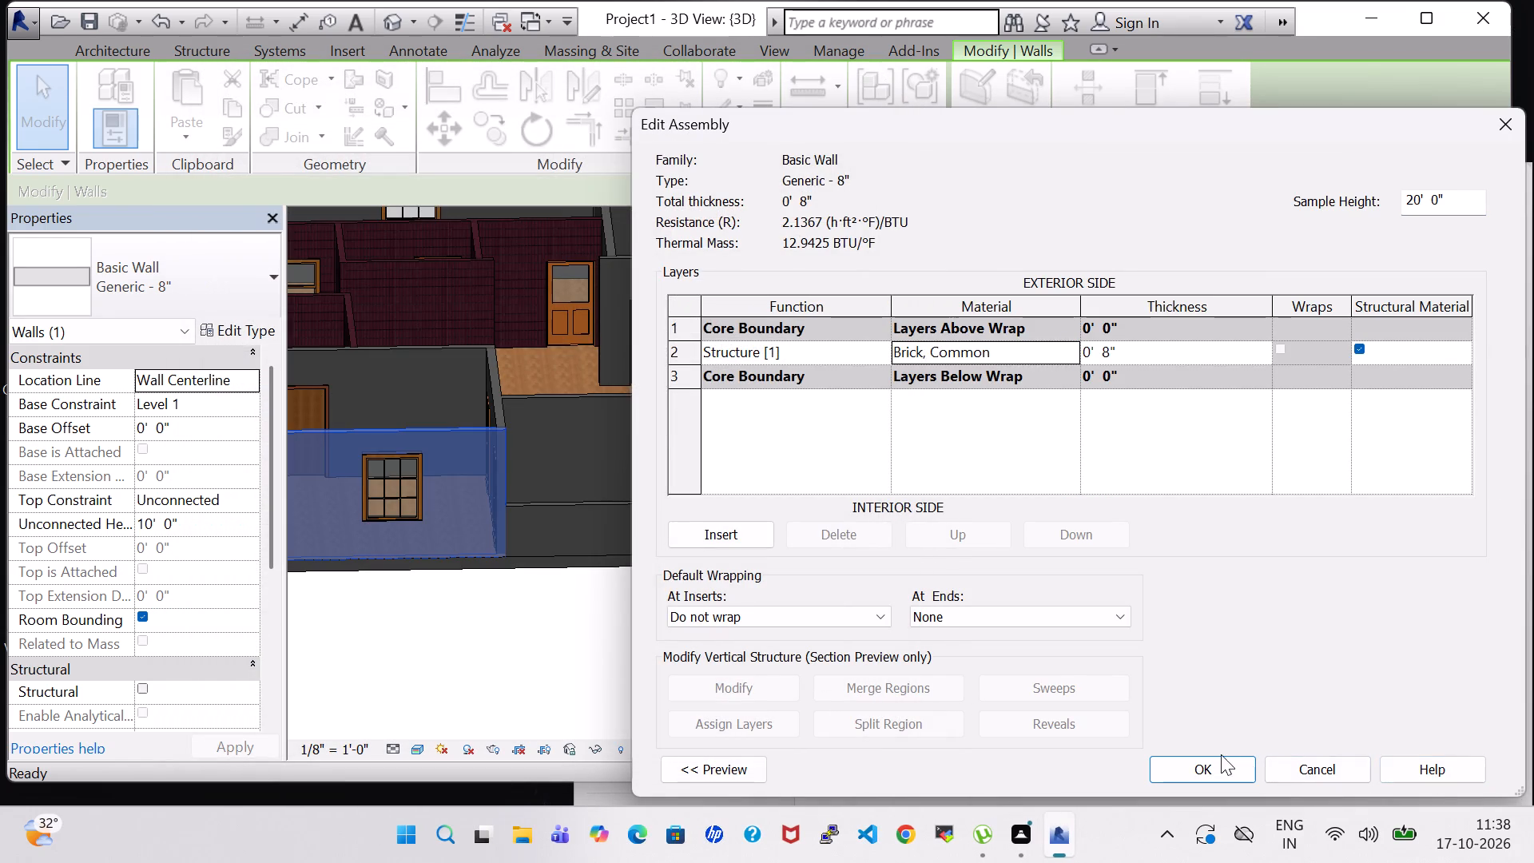
click(1224, 767)
click(1466, 777)
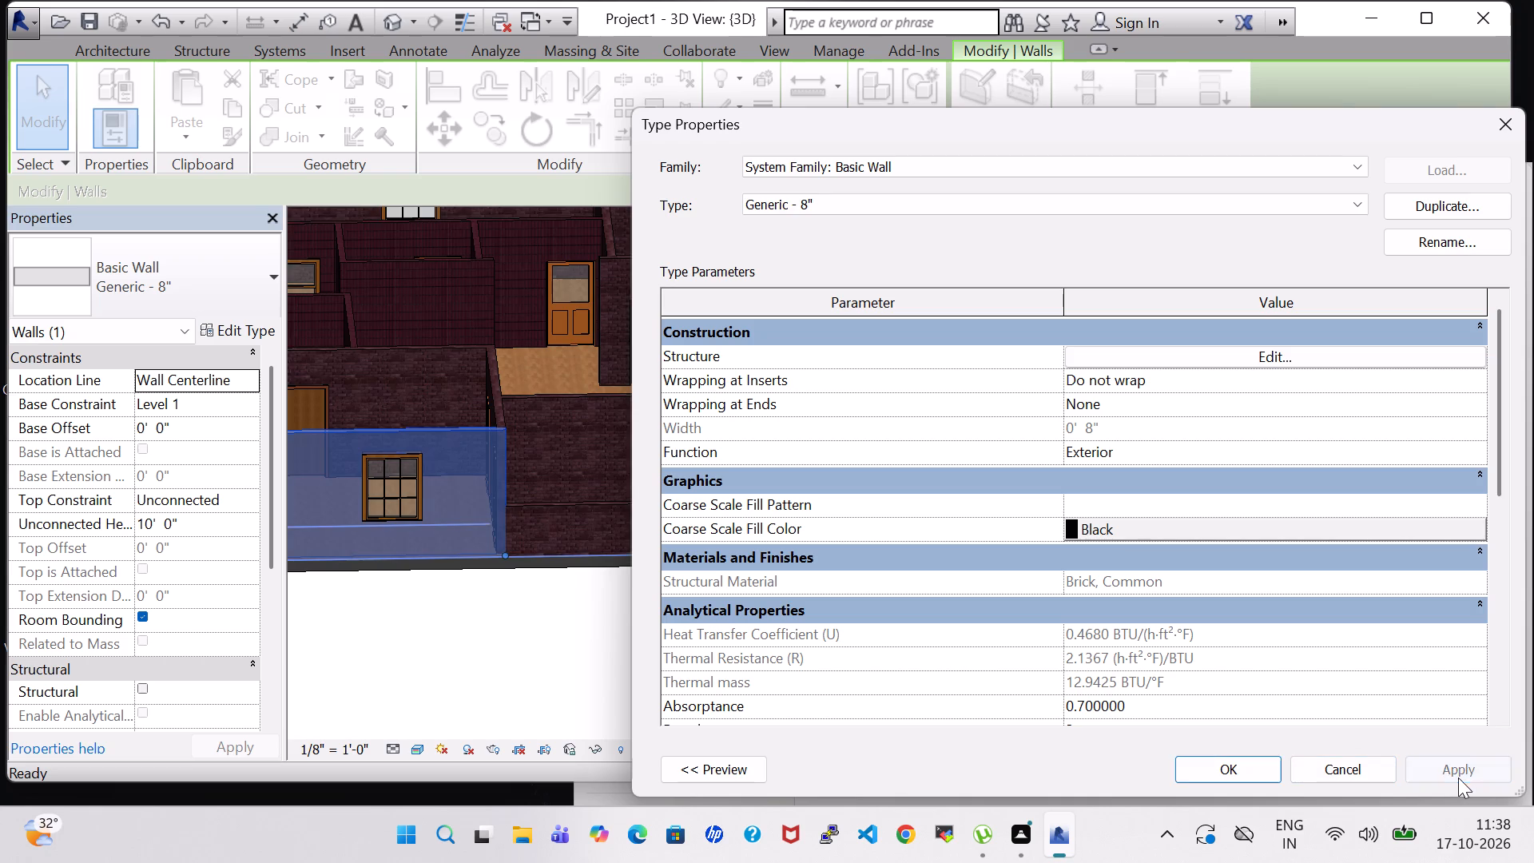
click(1202, 766)
click(1032, 645)
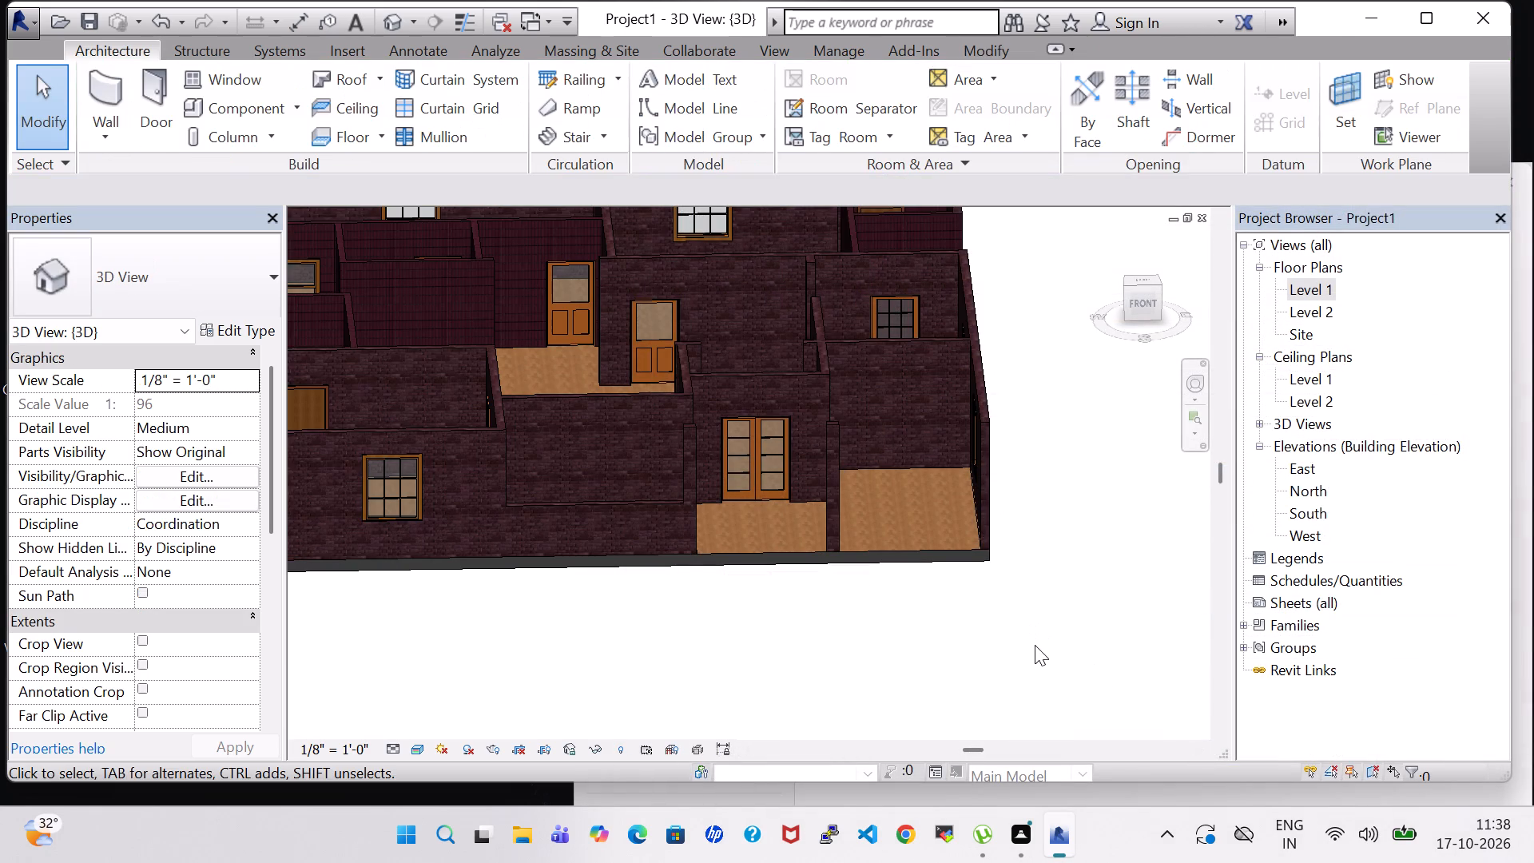
shift+middle_drag(1033, 559, 1019, 486)
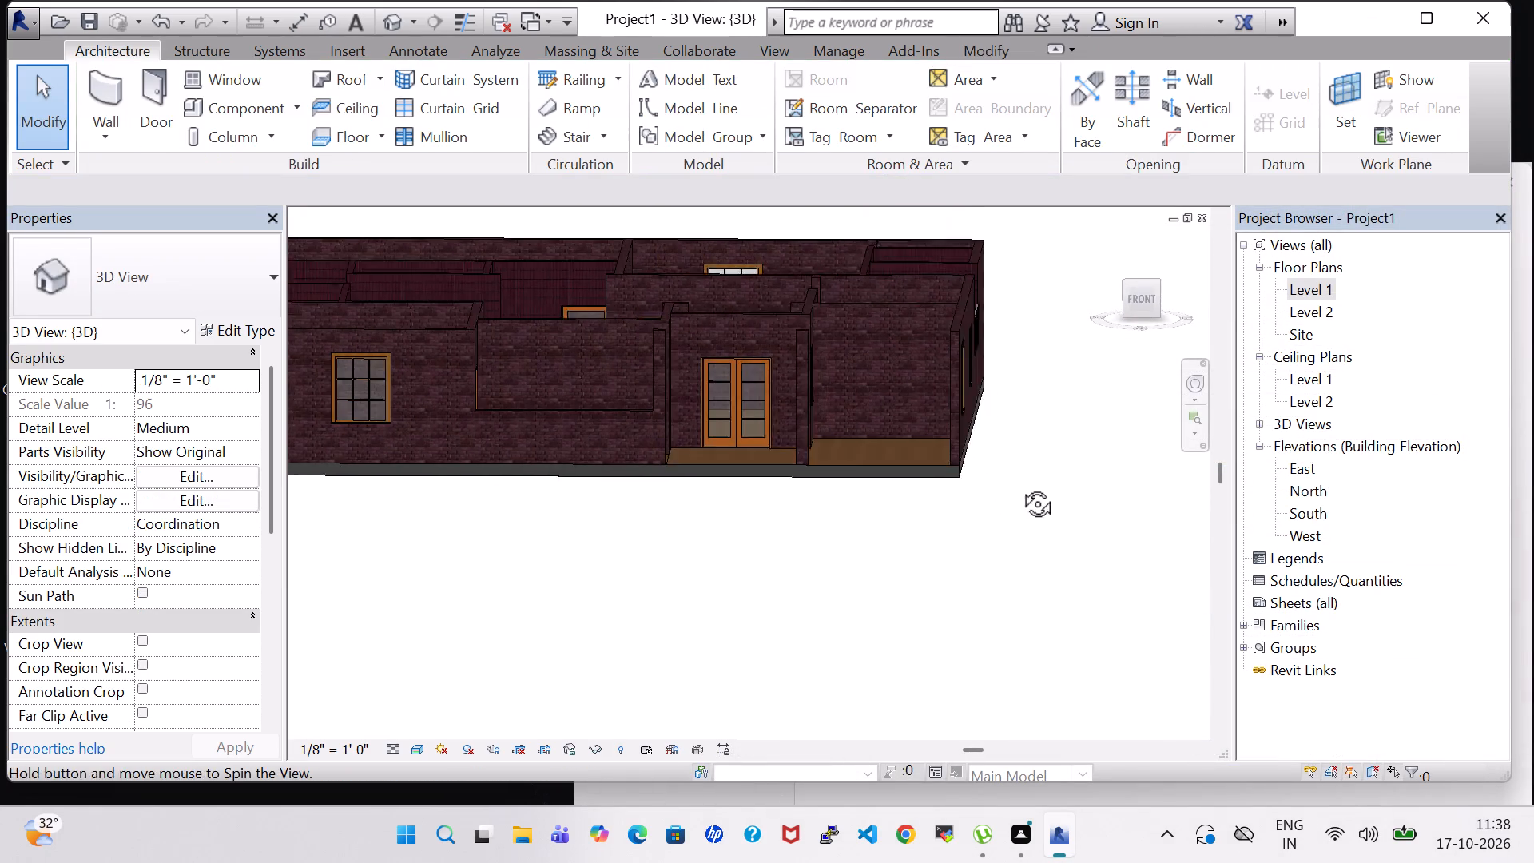
shift+middle_drag(1019, 486, 1011, 487)
shift+middle_drag(1019, 479, 898, 631)
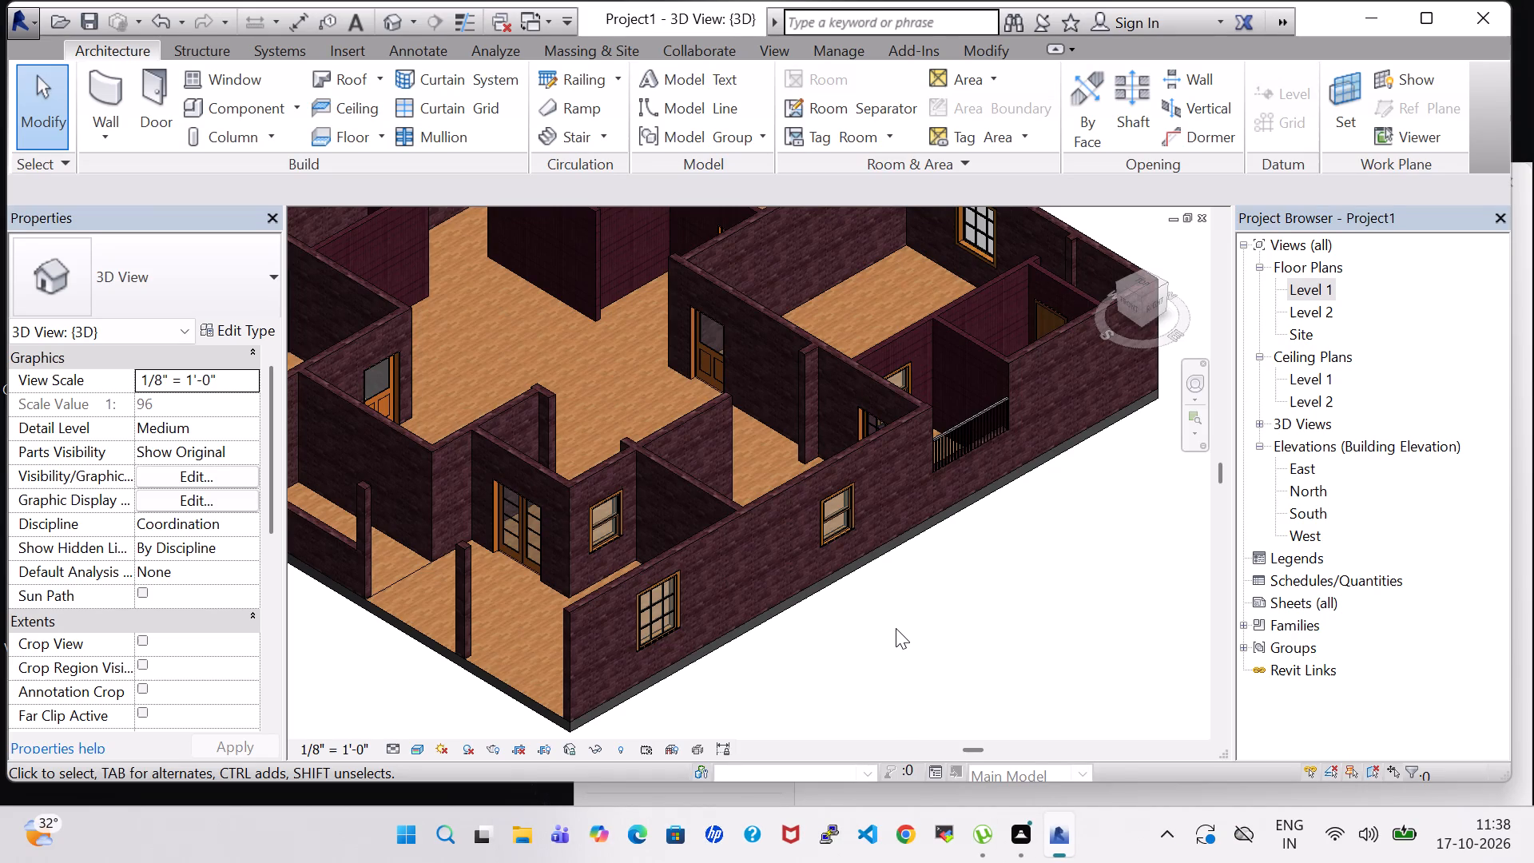
shift+middle_drag(982, 666, 1121, 543)
middle_drag(997, 605, 1100, 670)
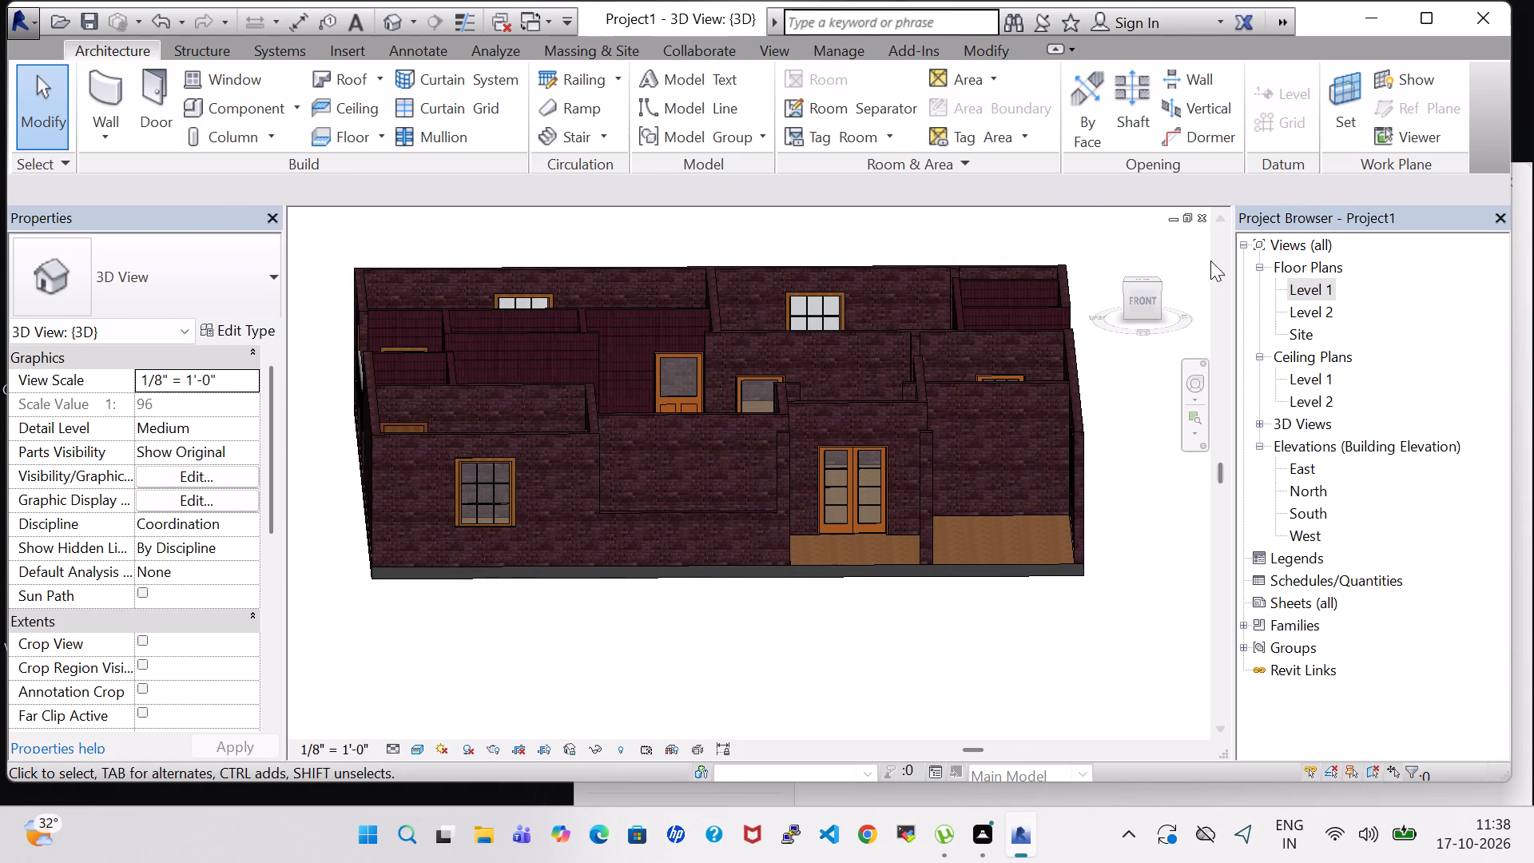
On Level 1, start a footprint roof based on Level 2 and draw a sloped boundary line about 52'-8" long along the bedrooms' outer wall.
double_click(1314, 291)
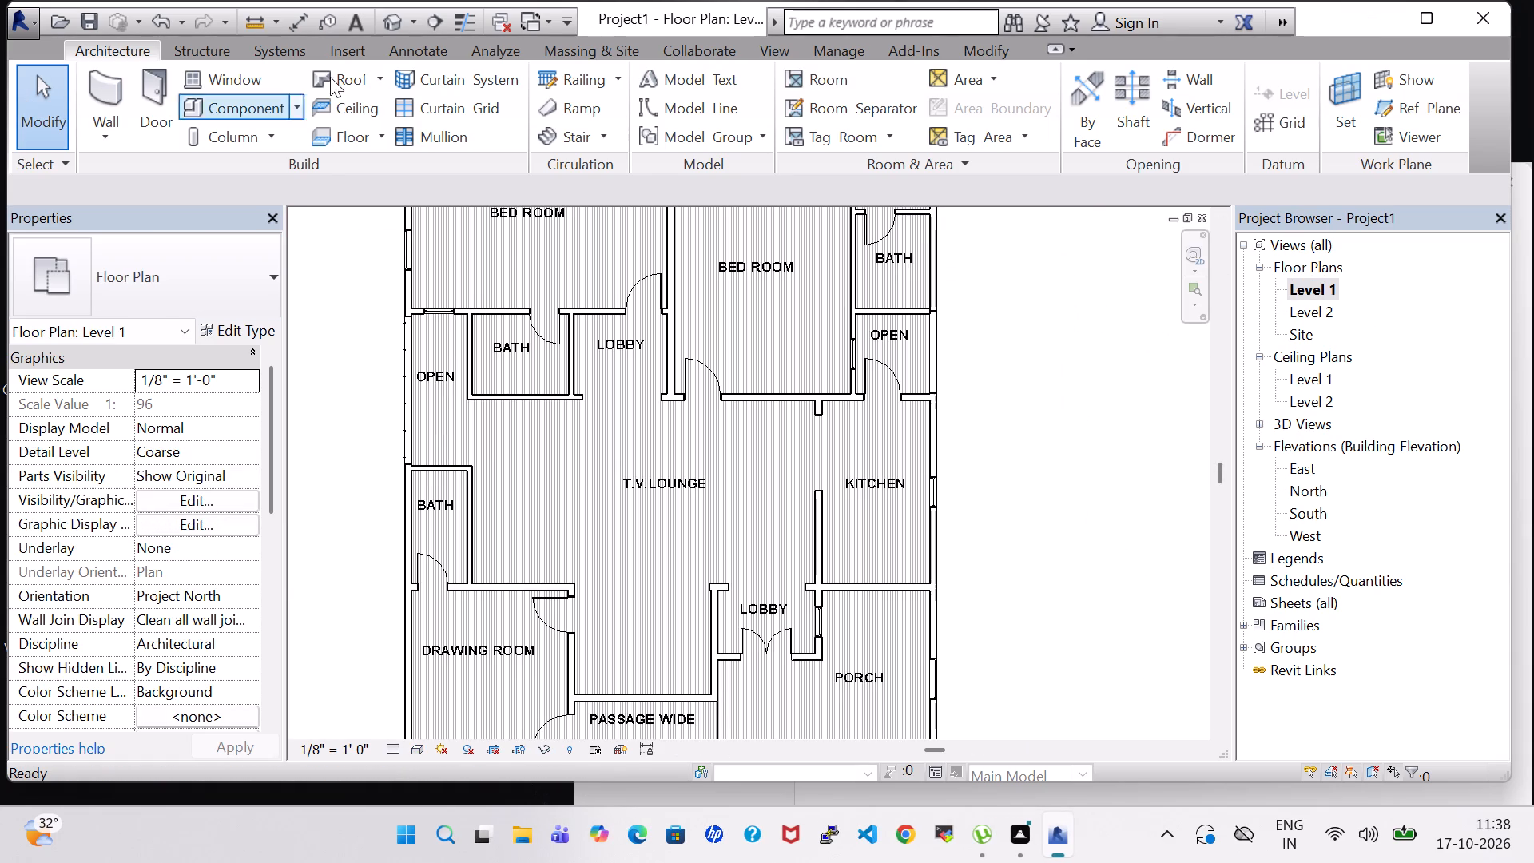
scroll(523, 282, down, 4)
middle_drag(876, 311, 919, 318)
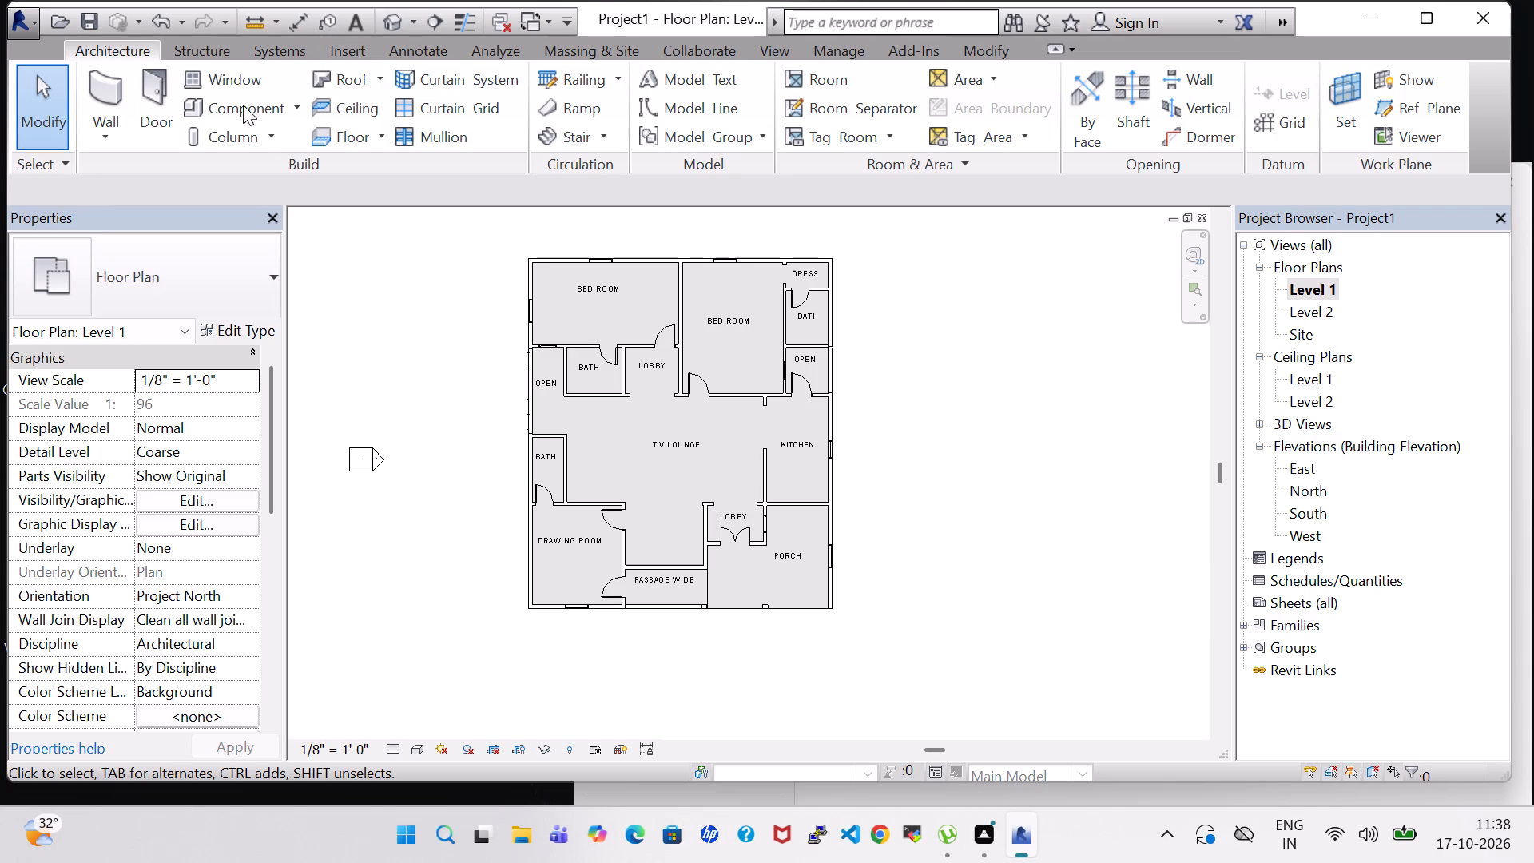
click(335, 72)
click(765, 463)
scroll(516, 276, up, 1)
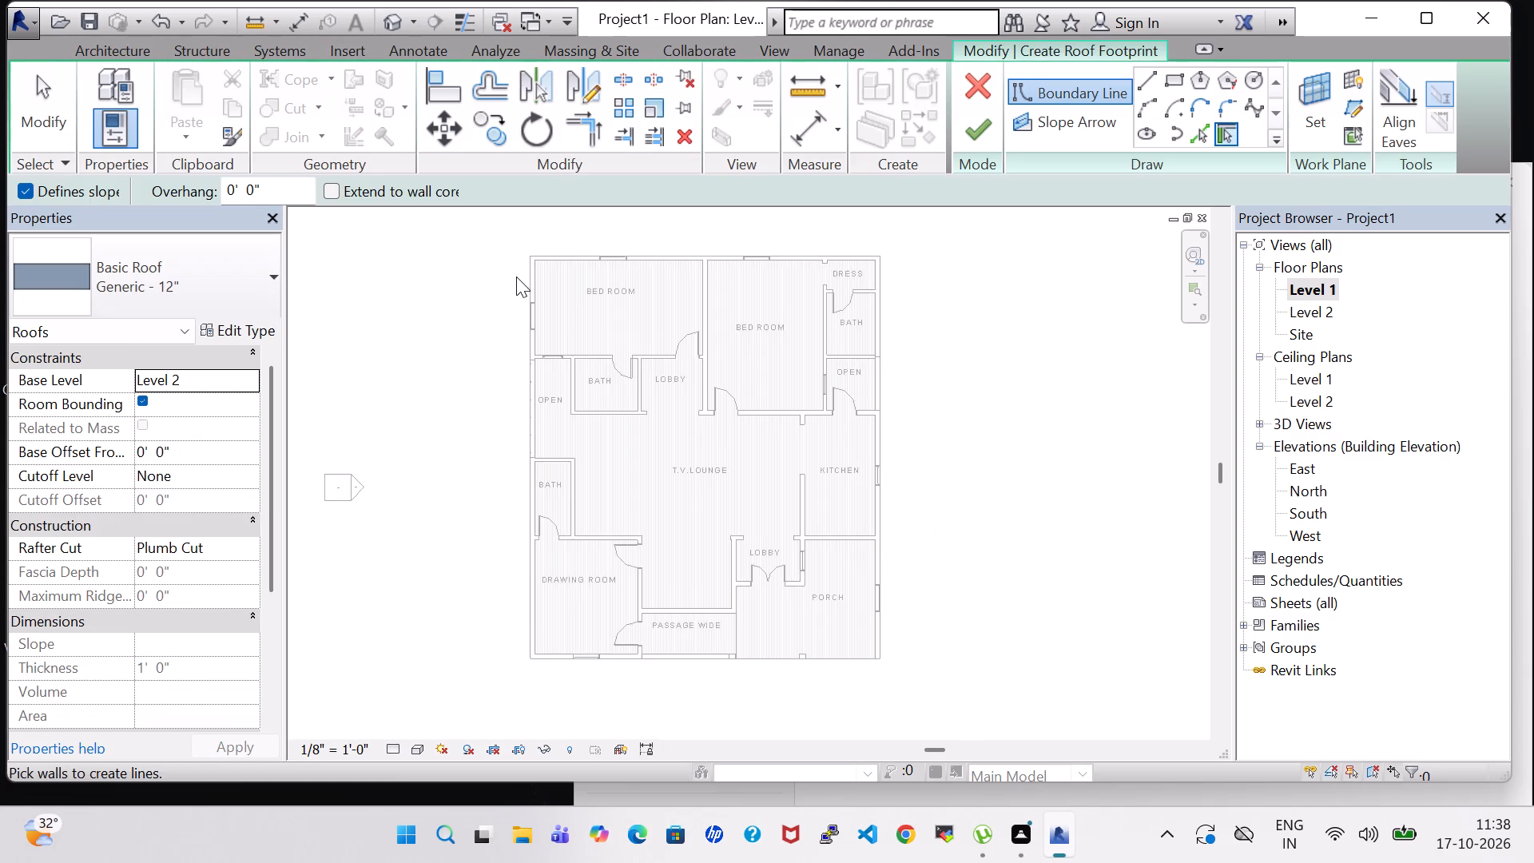
scroll(516, 276, up, 3)
click(1150, 78)
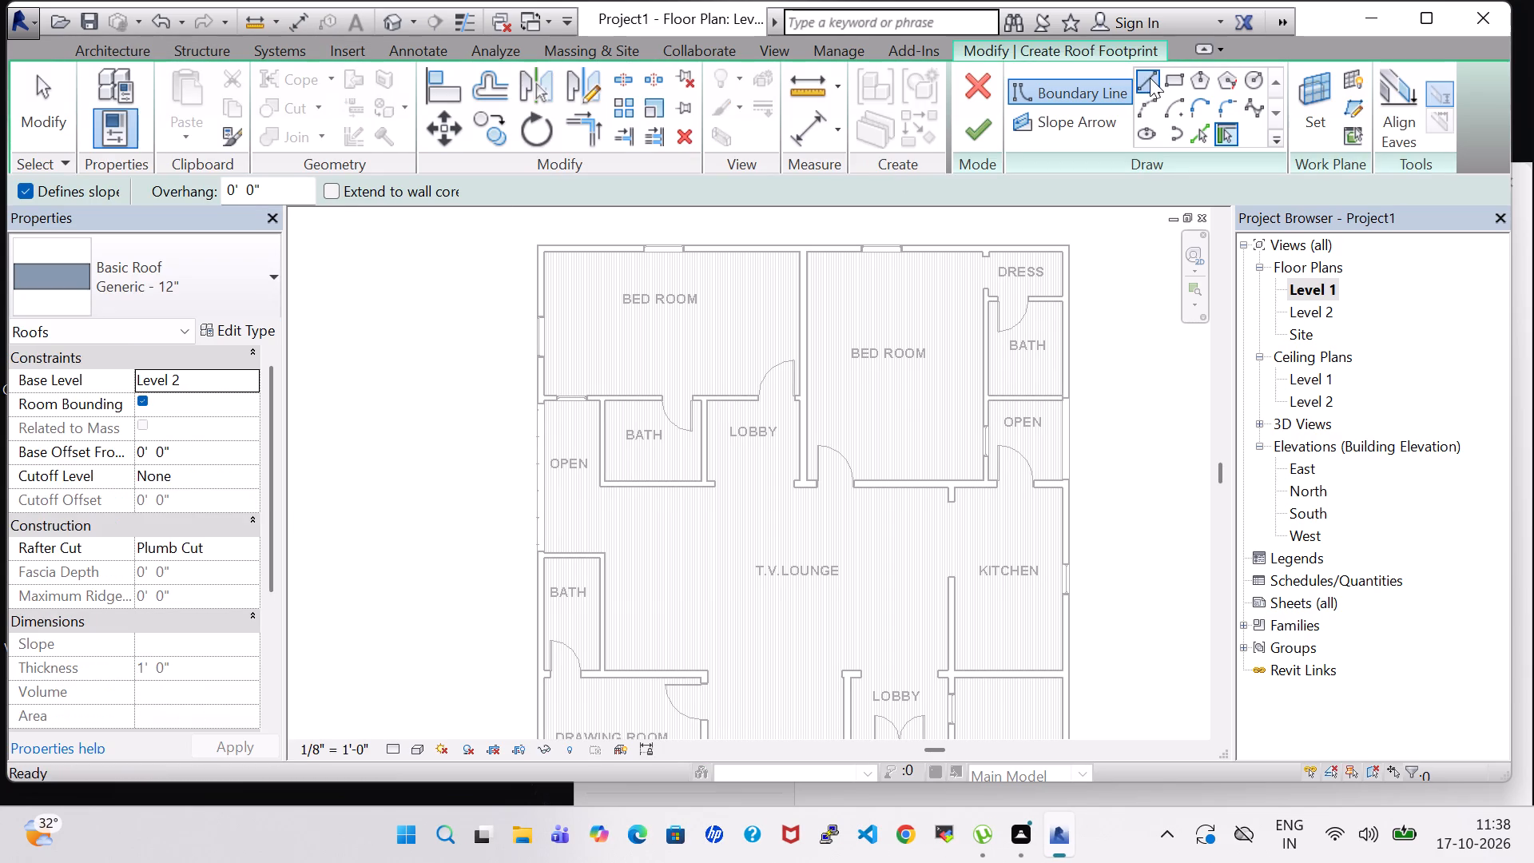
scroll(410, 295, up, 3)
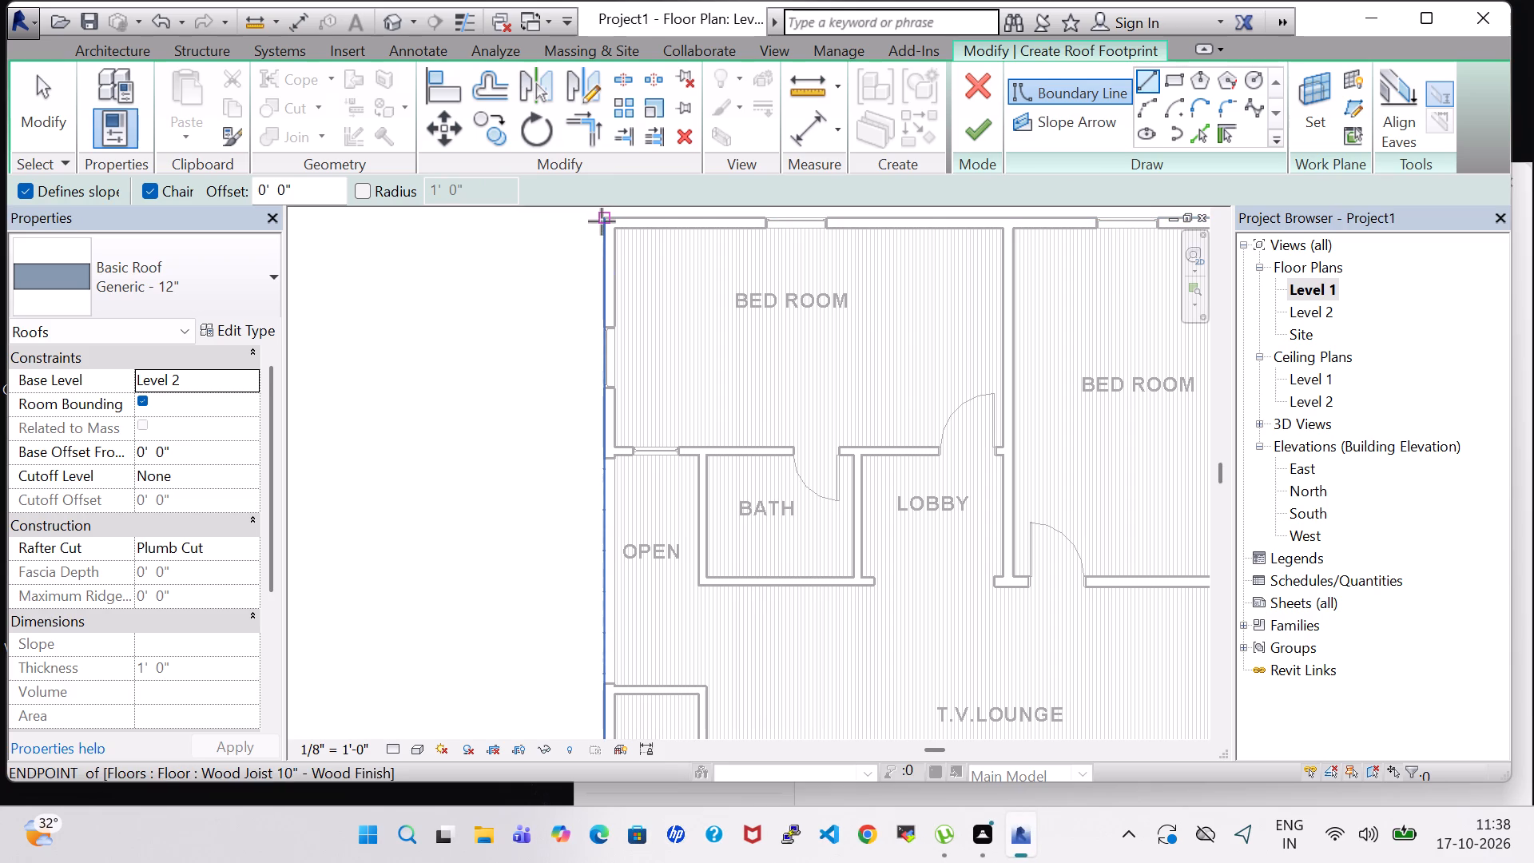
click(602, 221)
scroll(861, 218, up, 1)
middle_drag(861, 218, 620, 291)
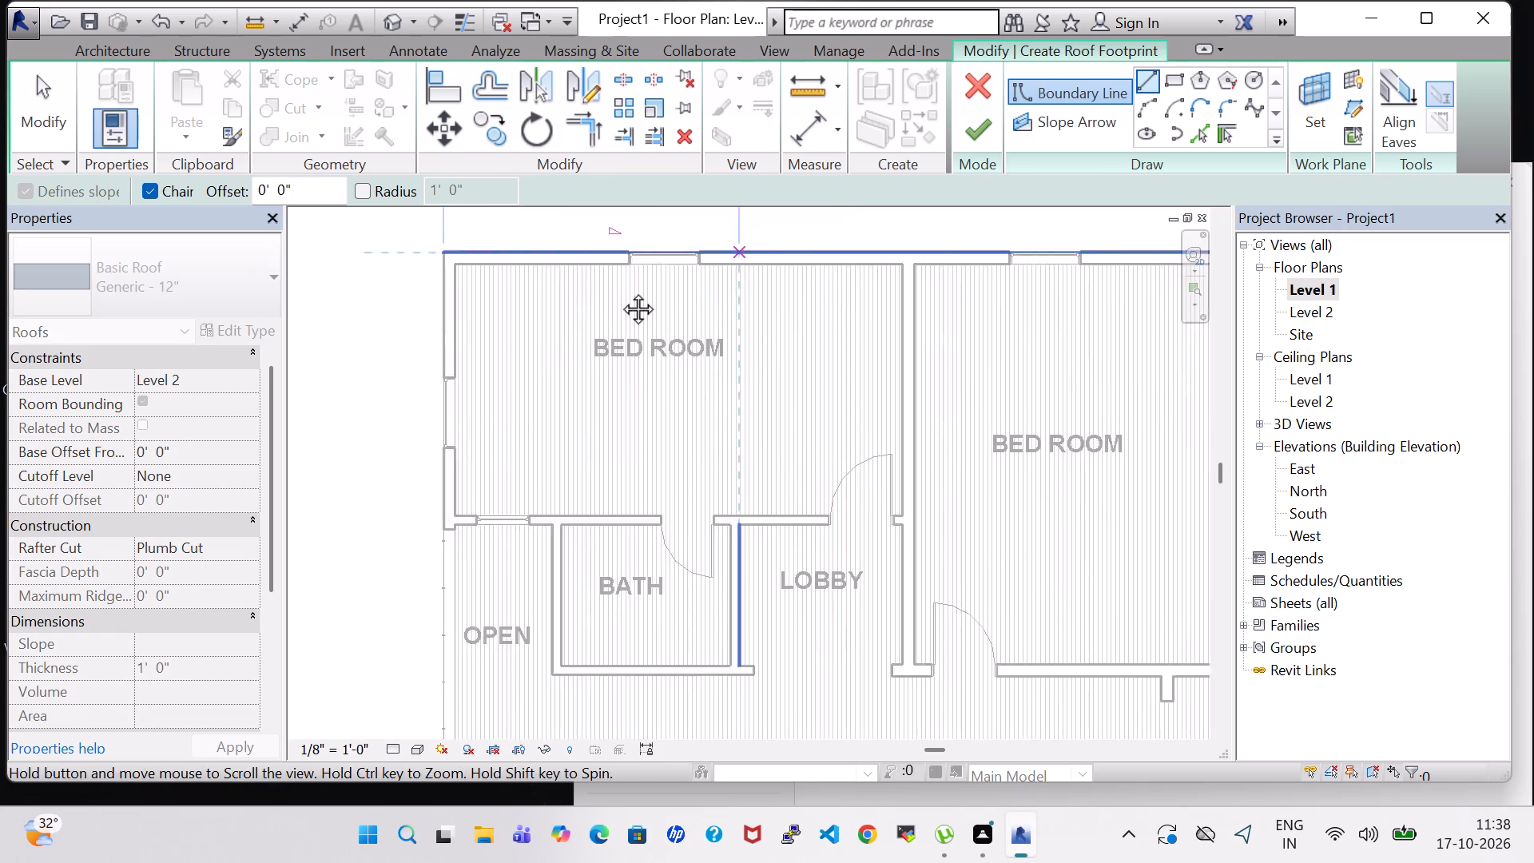
middle_drag(620, 291, 527, 320)
scroll(527, 320, down, 2)
scroll(1072, 327, up, 3)
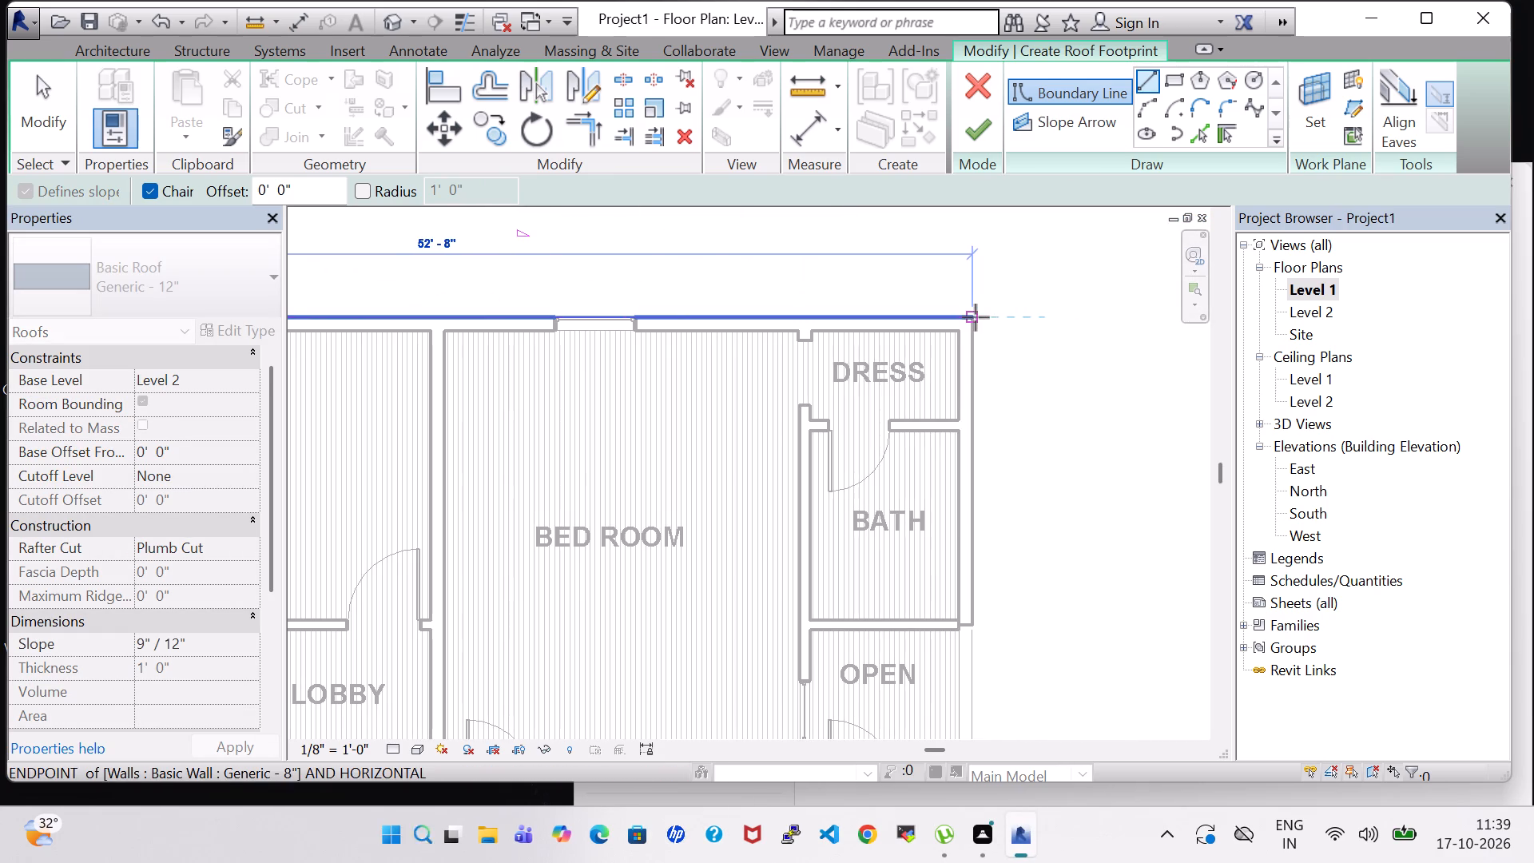
click(976, 317)
Draw the roof boundary line along the kitchen-side outer wall from the dress room corner to the porch's front corner.
middle_drag(976, 583, 1003, 385)
scroll(1003, 385, down, 3)
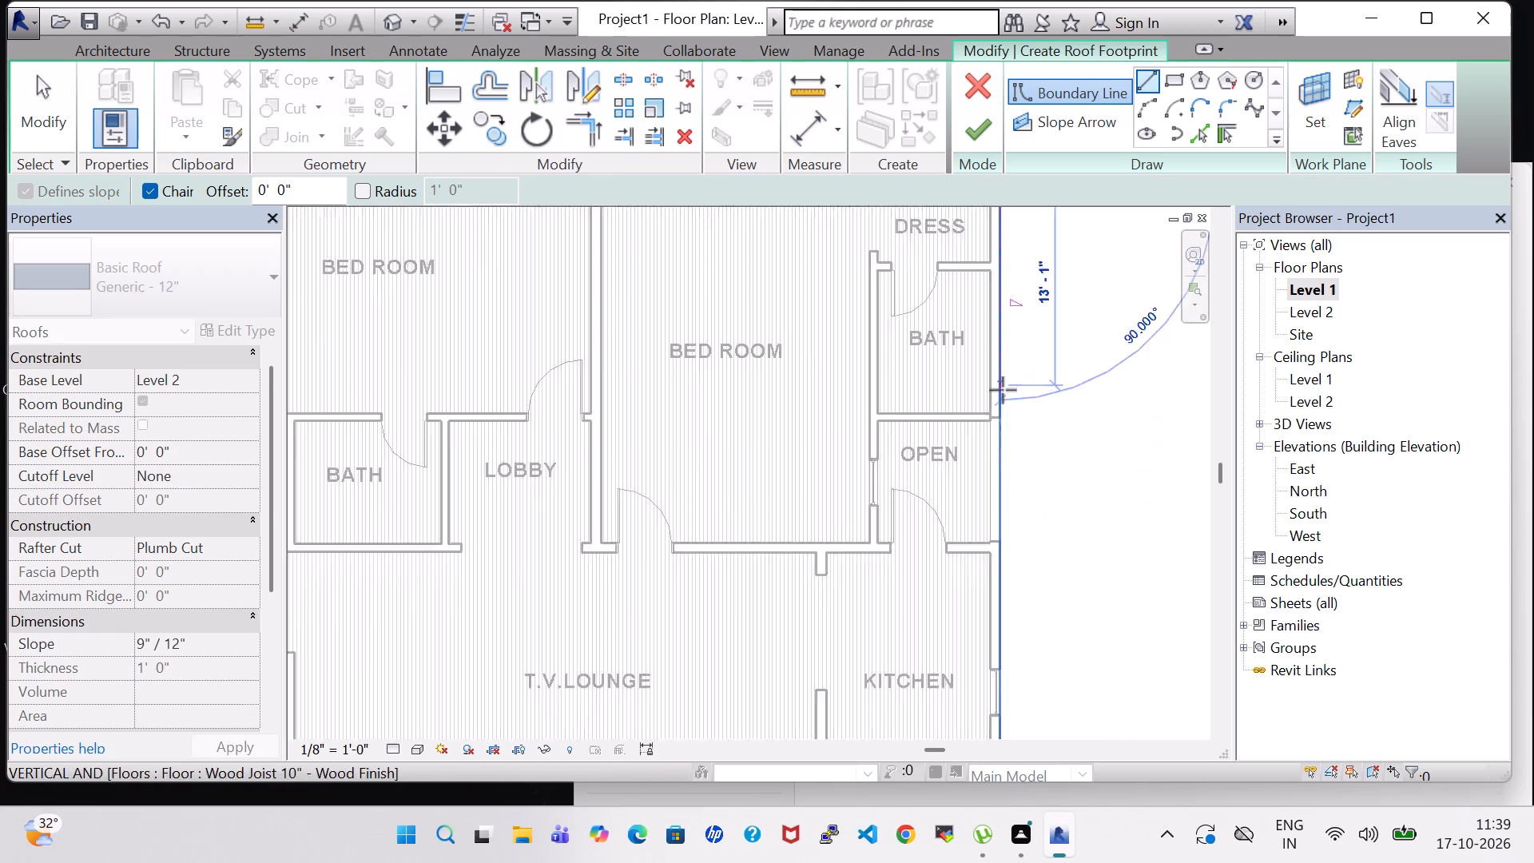
scroll(1009, 538, down, 3)
middle_drag(1013, 572, 1004, 461)
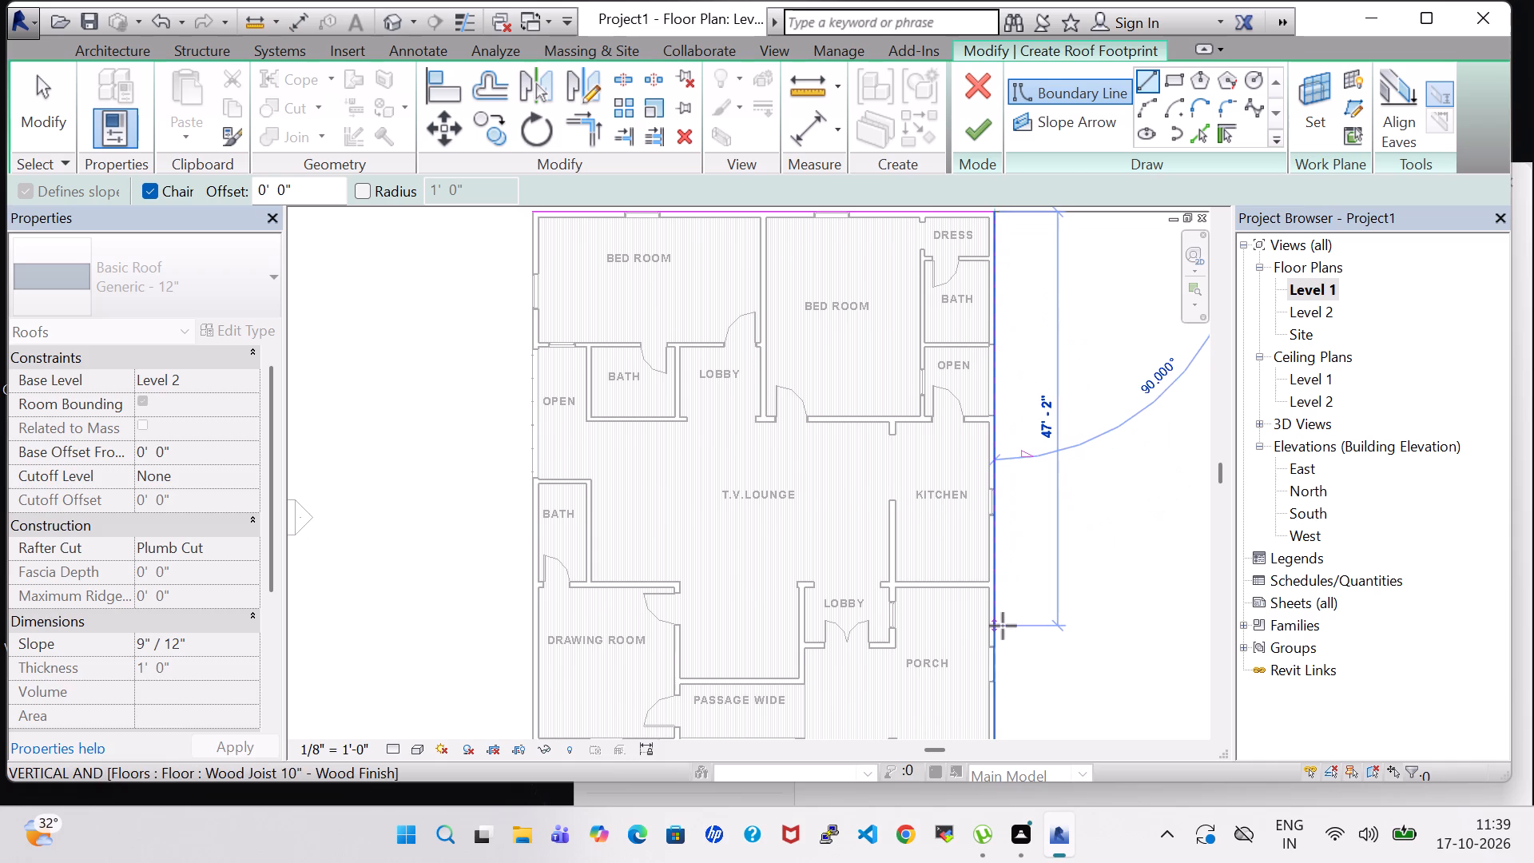
middle_drag(1003, 626, 1003, 514)
scroll(990, 650, up, 11)
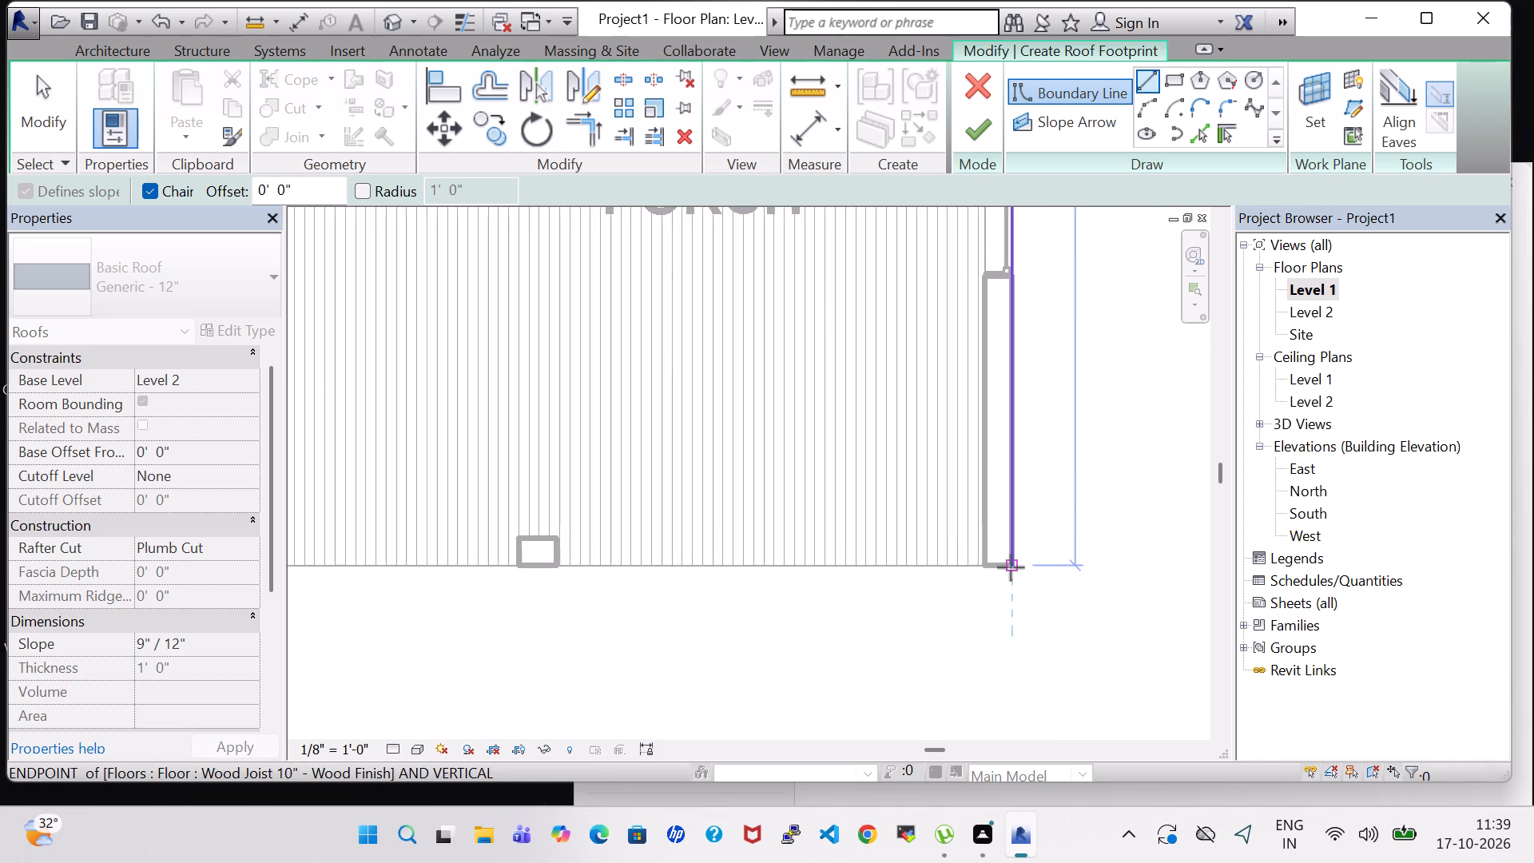
click(1011, 567)
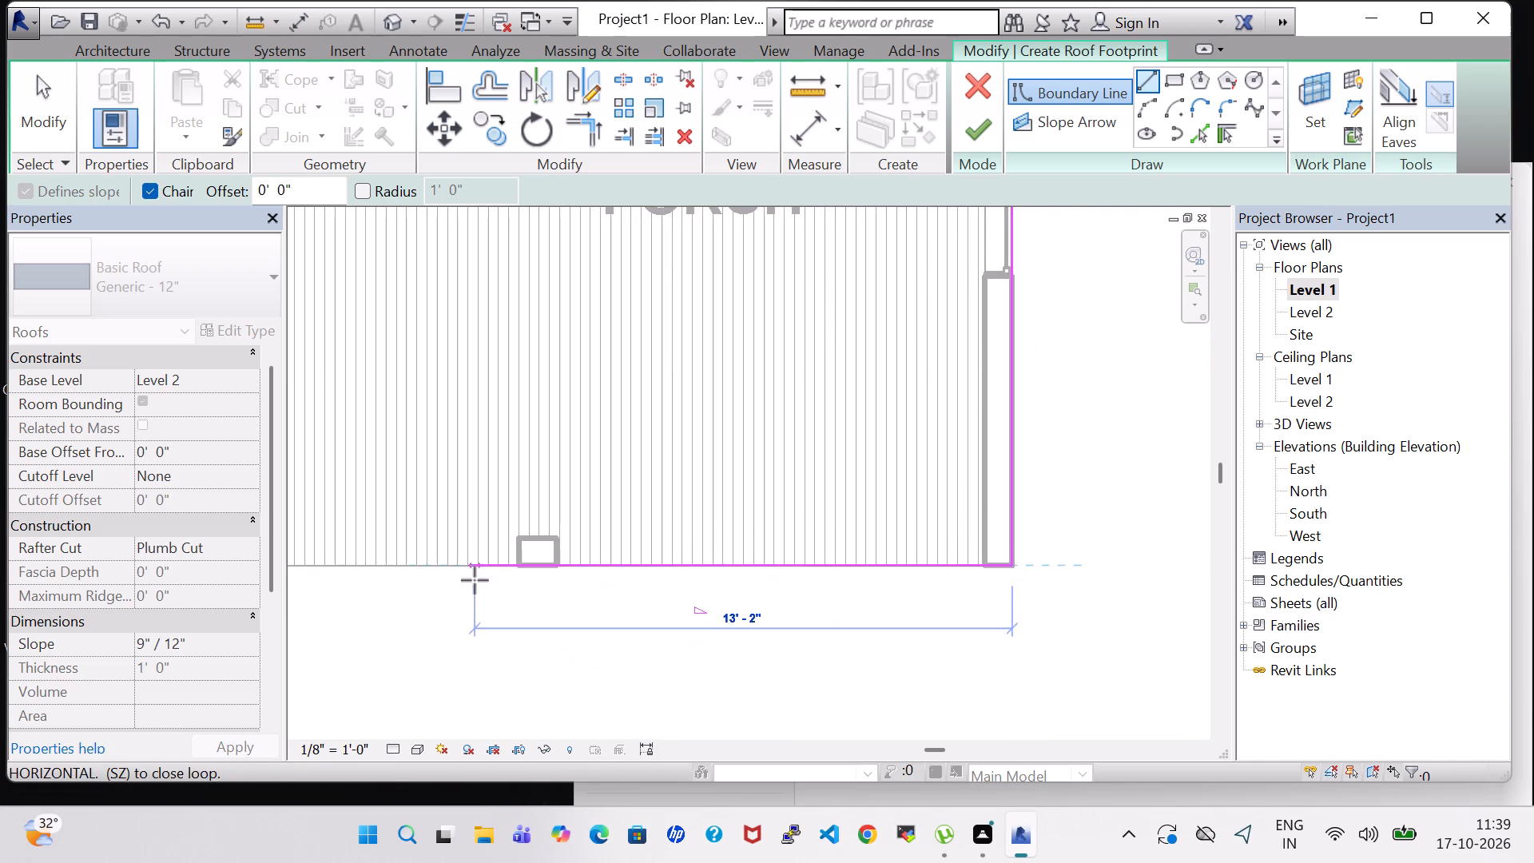
Draw the roof boundary line along the front of the house from the porch corner to the drawing room's outer corner.
middle_drag(475, 580, 952, 578)
middle_drag(429, 554, 833, 563)
scroll(804, 575, down, 2)
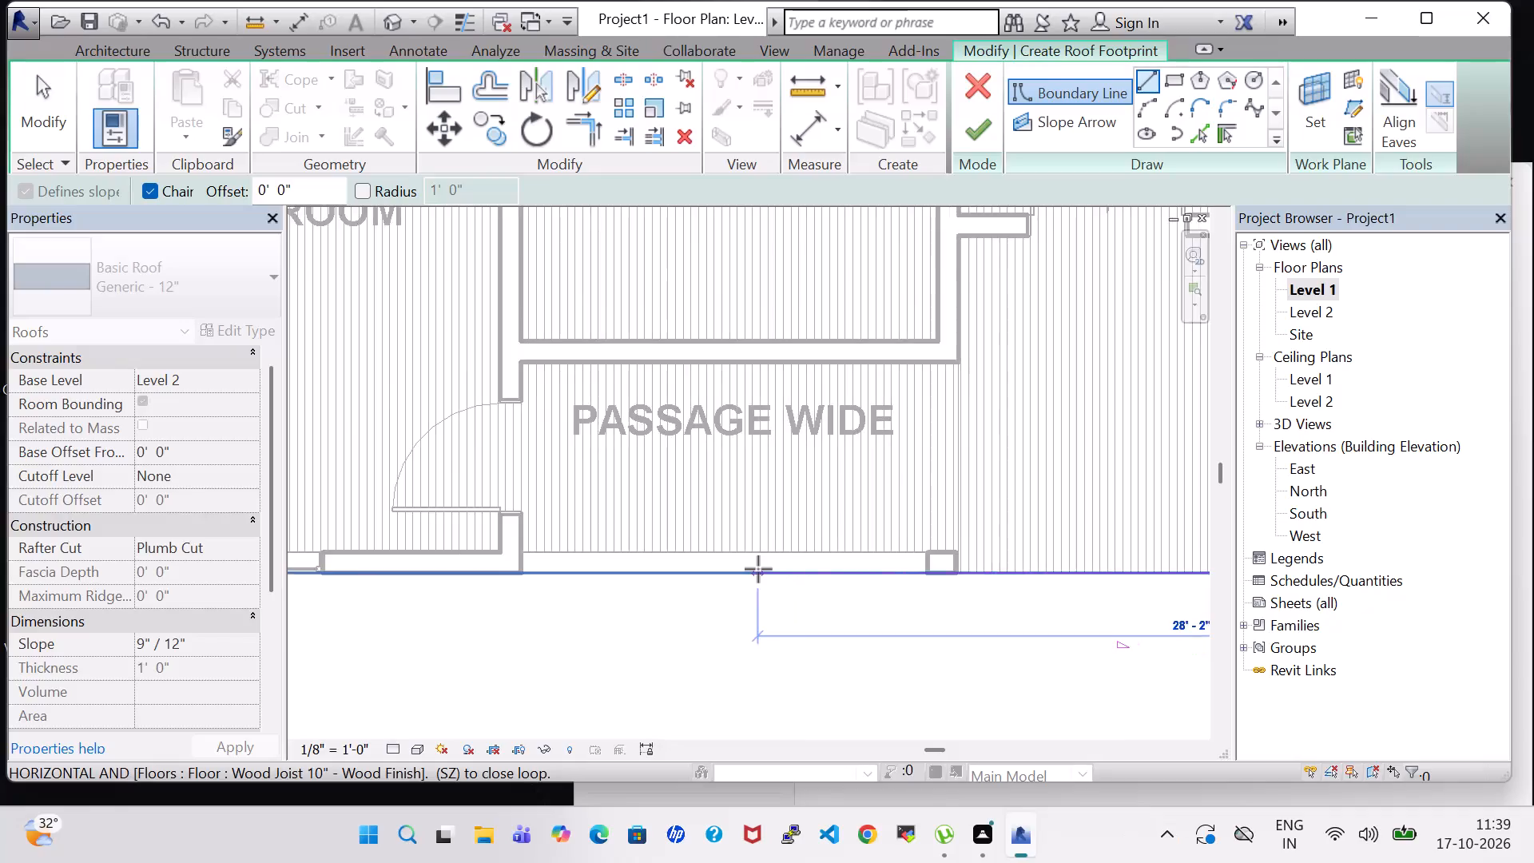
scroll(758, 569, down, 4)
middle_drag(449, 567, 697, 579)
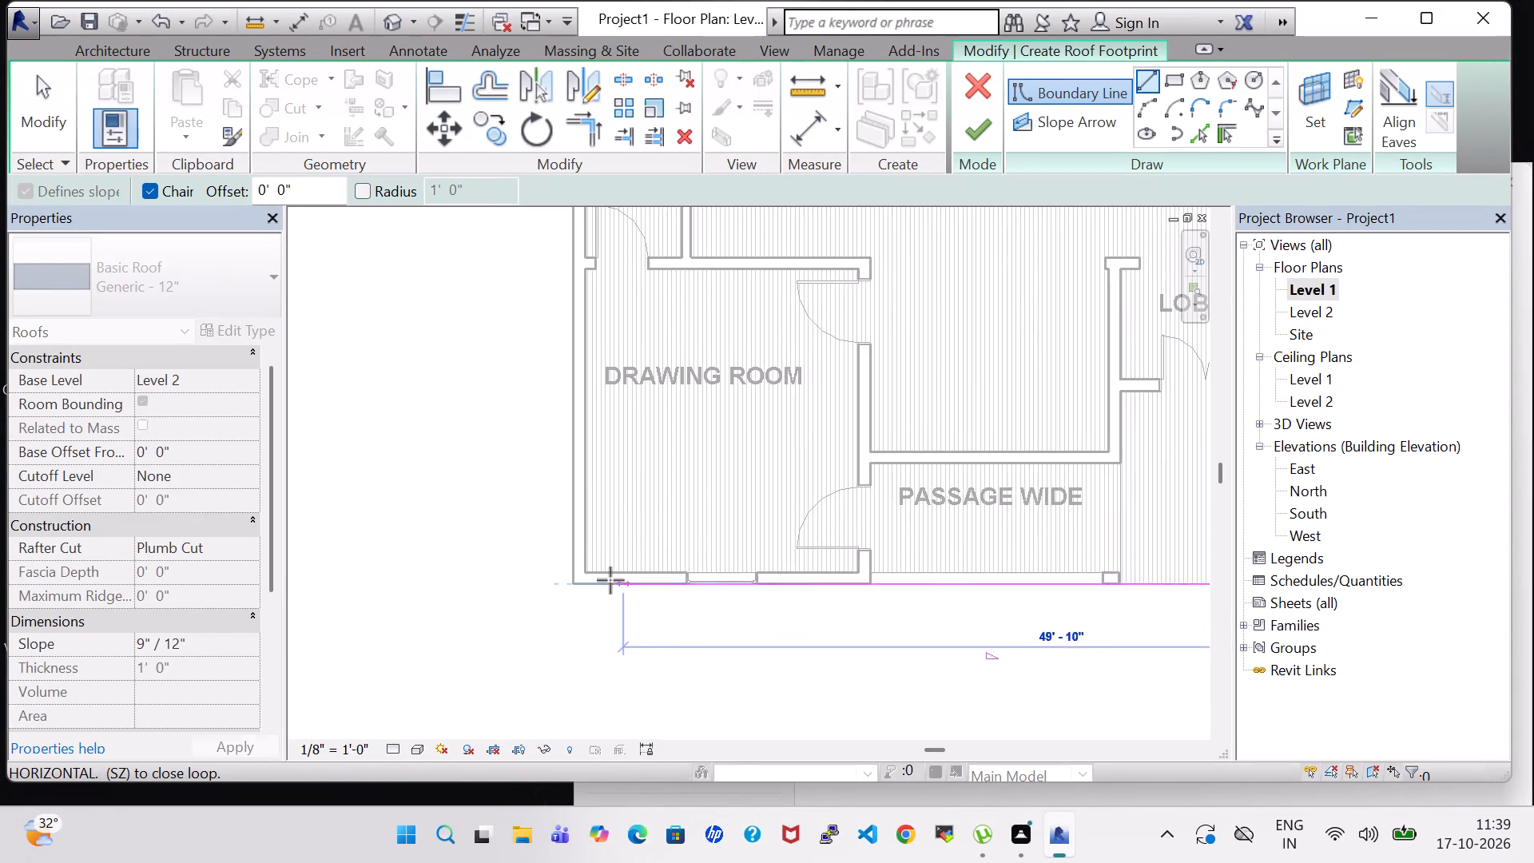
scroll(610, 580, up, 6)
click(520, 585)
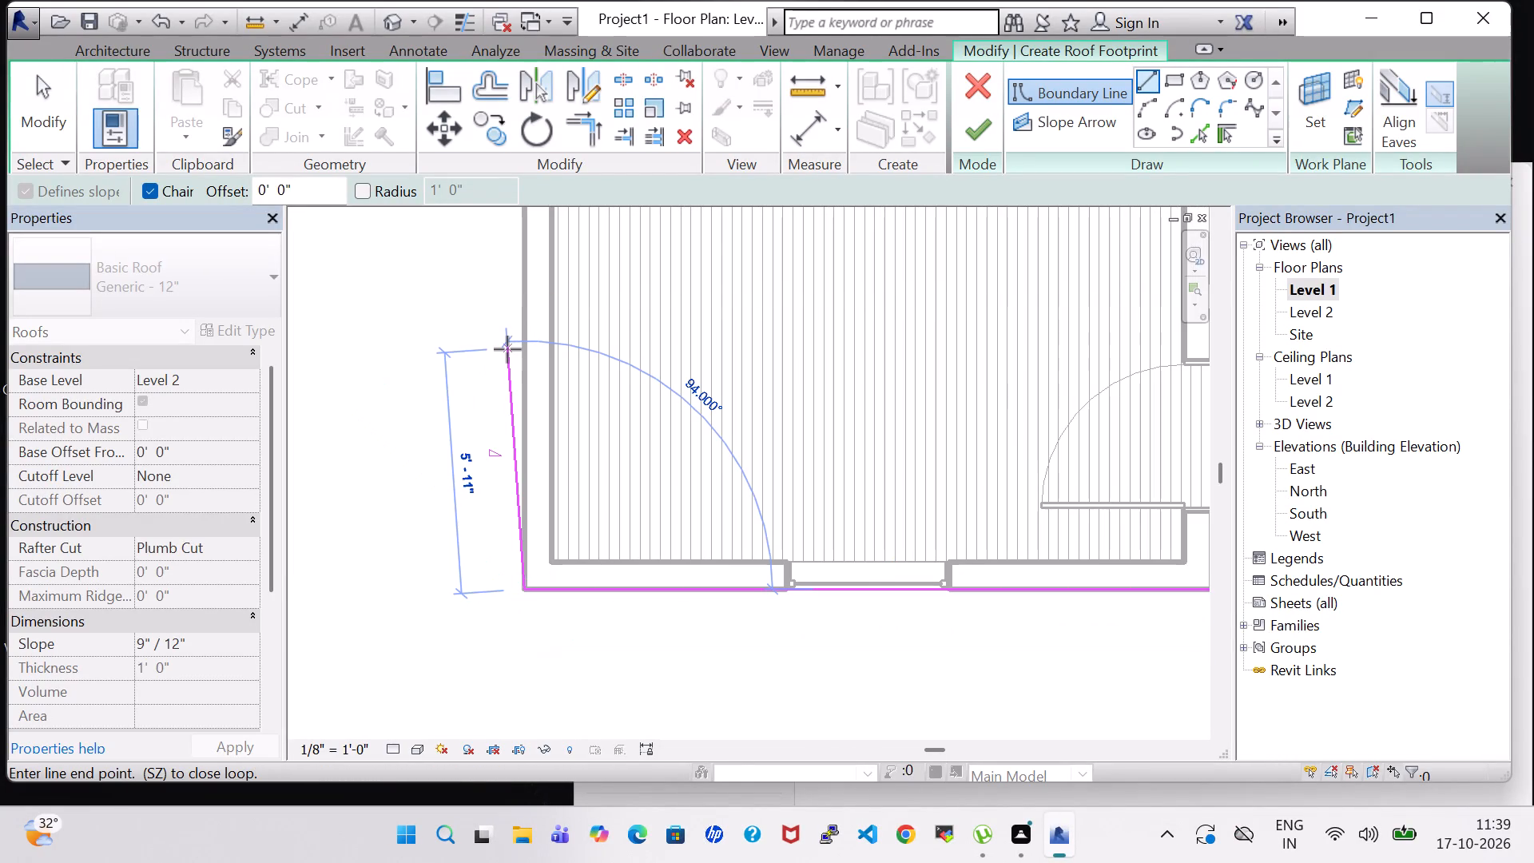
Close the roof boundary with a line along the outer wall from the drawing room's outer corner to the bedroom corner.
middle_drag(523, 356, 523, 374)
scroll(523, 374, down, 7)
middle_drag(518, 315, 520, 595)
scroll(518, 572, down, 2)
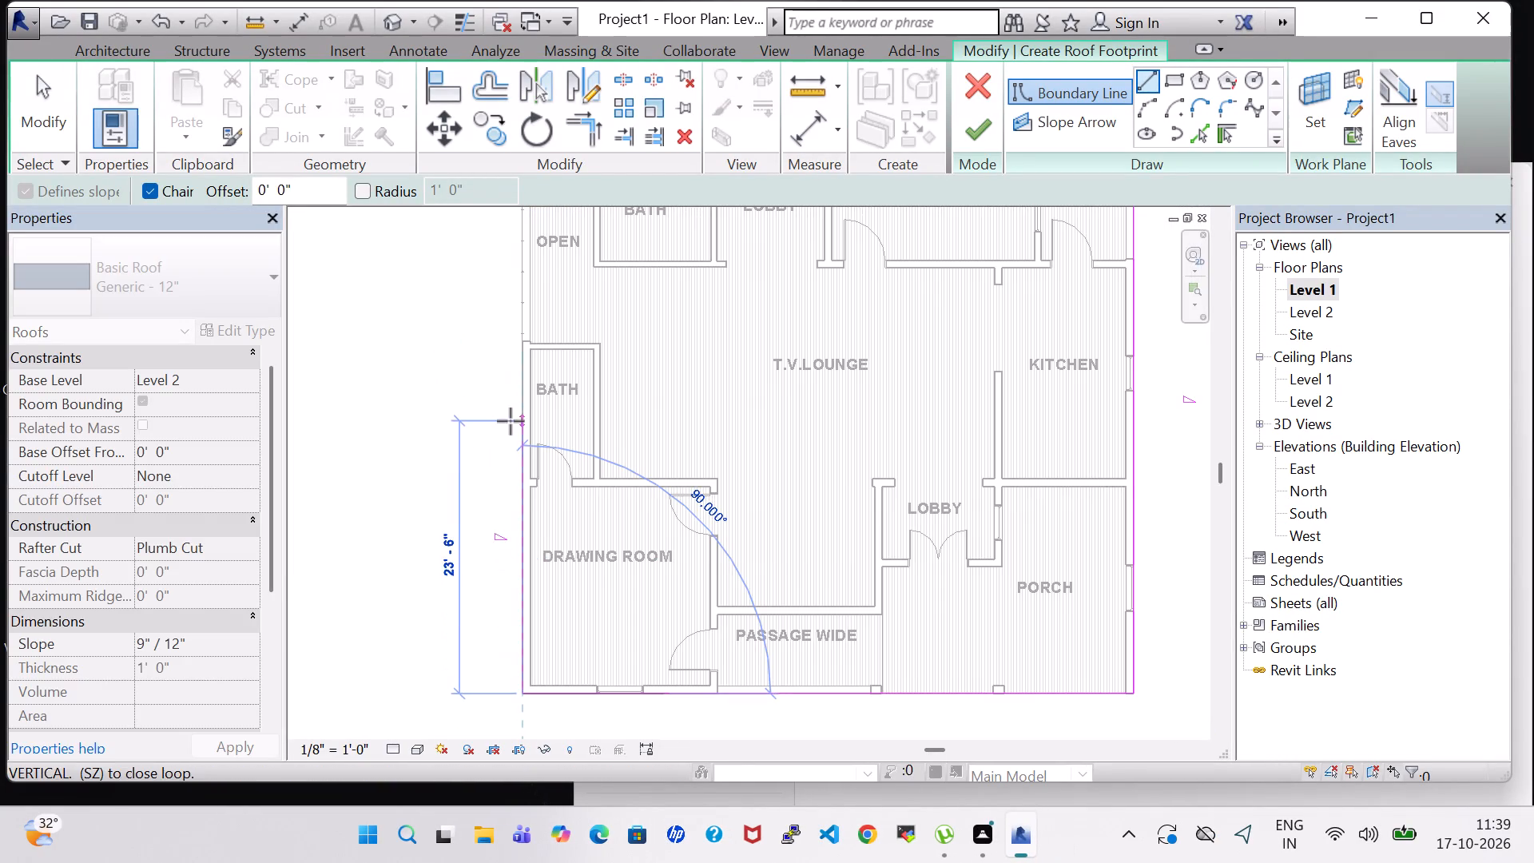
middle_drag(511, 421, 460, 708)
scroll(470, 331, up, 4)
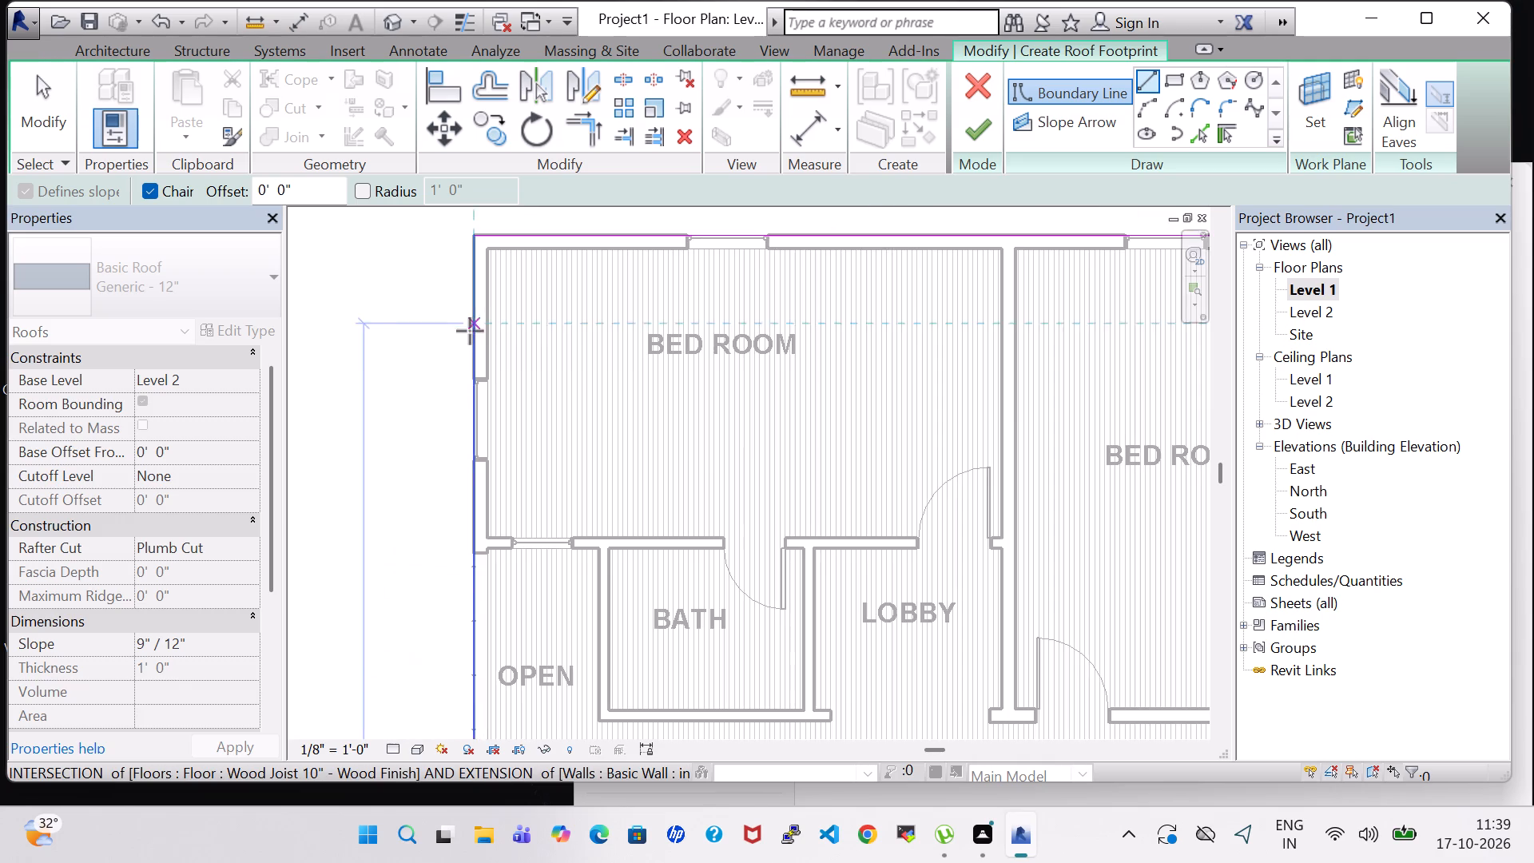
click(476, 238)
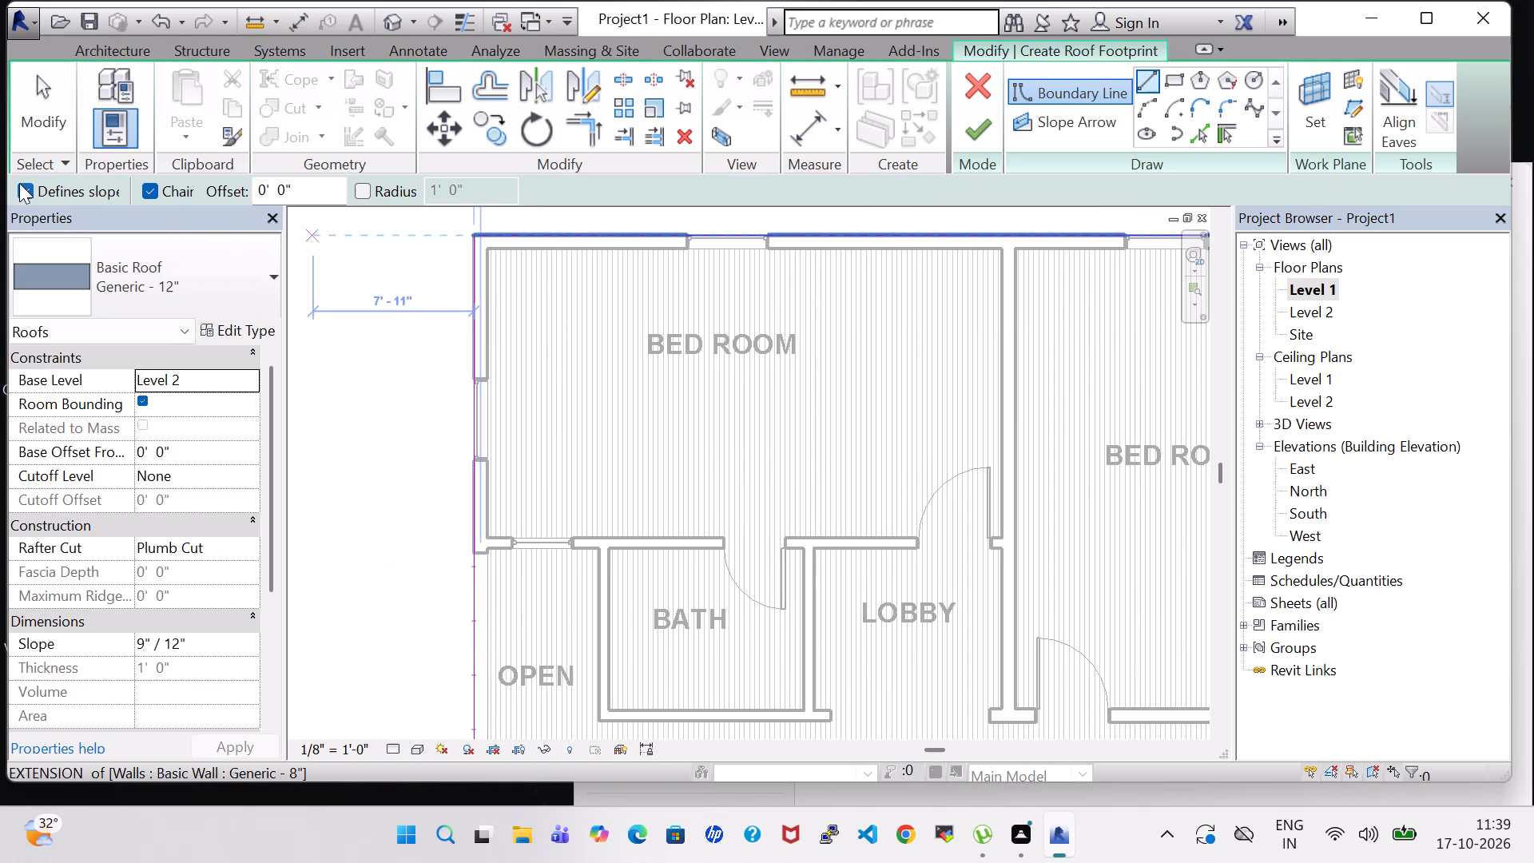
Turn off Defines slope for new boundary lines and finish the footprint roof, attaching the highlighted walls to it.
click(20, 184)
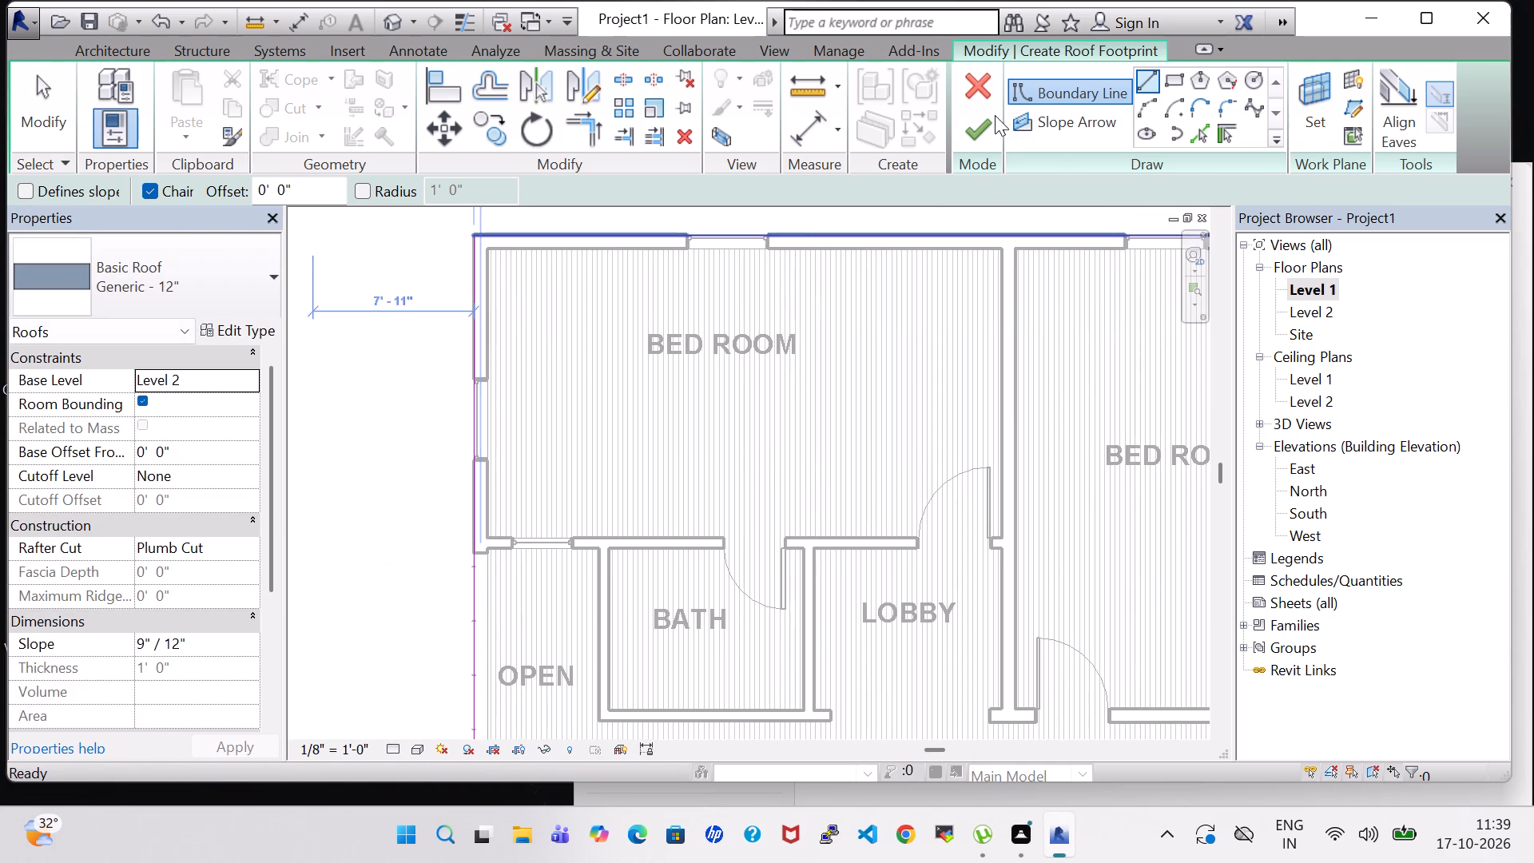
click(984, 117)
click(832, 429)
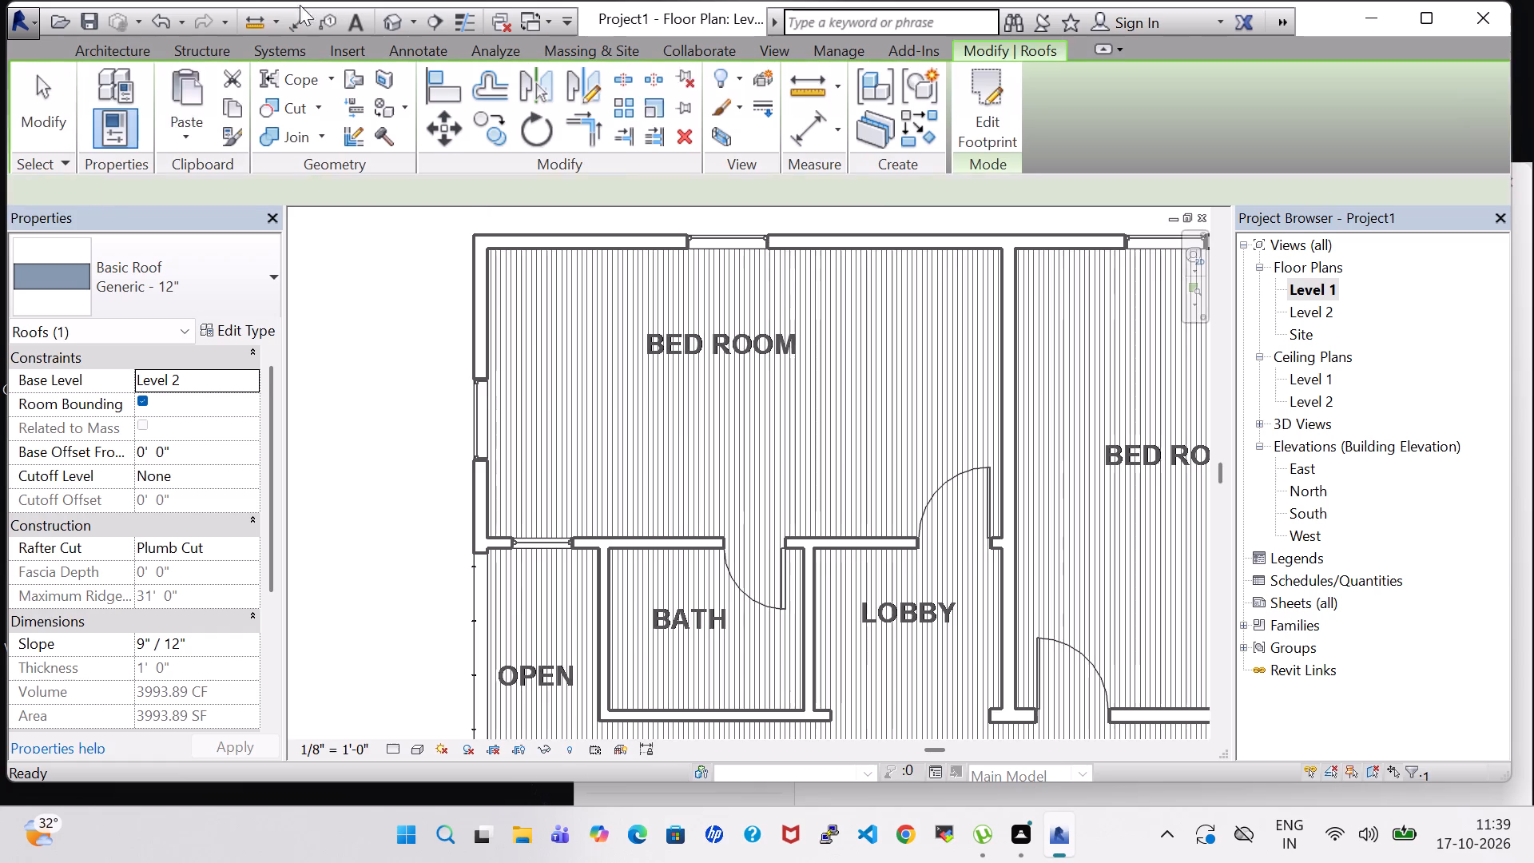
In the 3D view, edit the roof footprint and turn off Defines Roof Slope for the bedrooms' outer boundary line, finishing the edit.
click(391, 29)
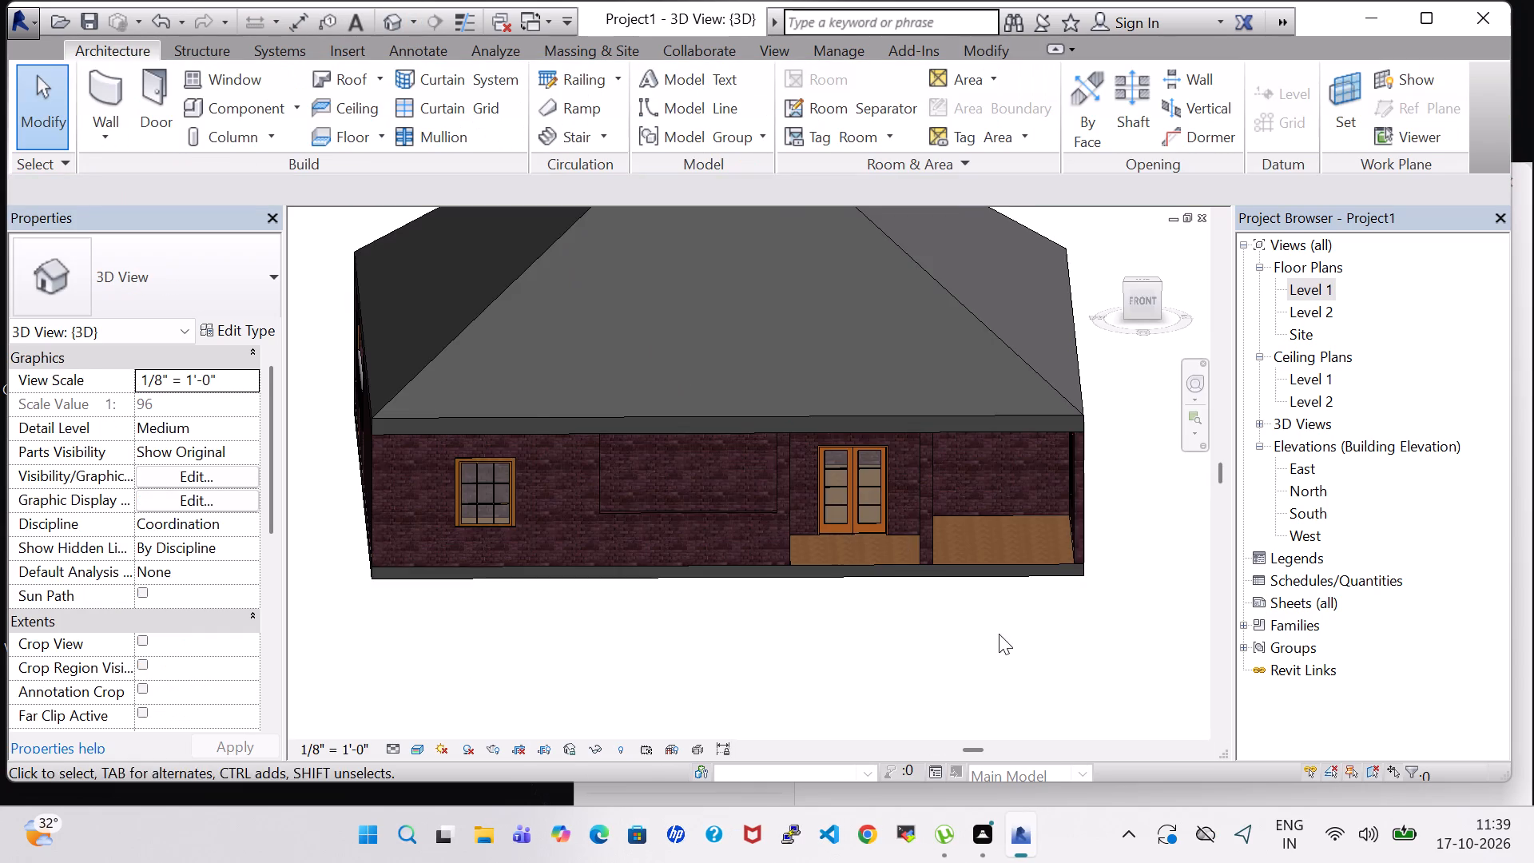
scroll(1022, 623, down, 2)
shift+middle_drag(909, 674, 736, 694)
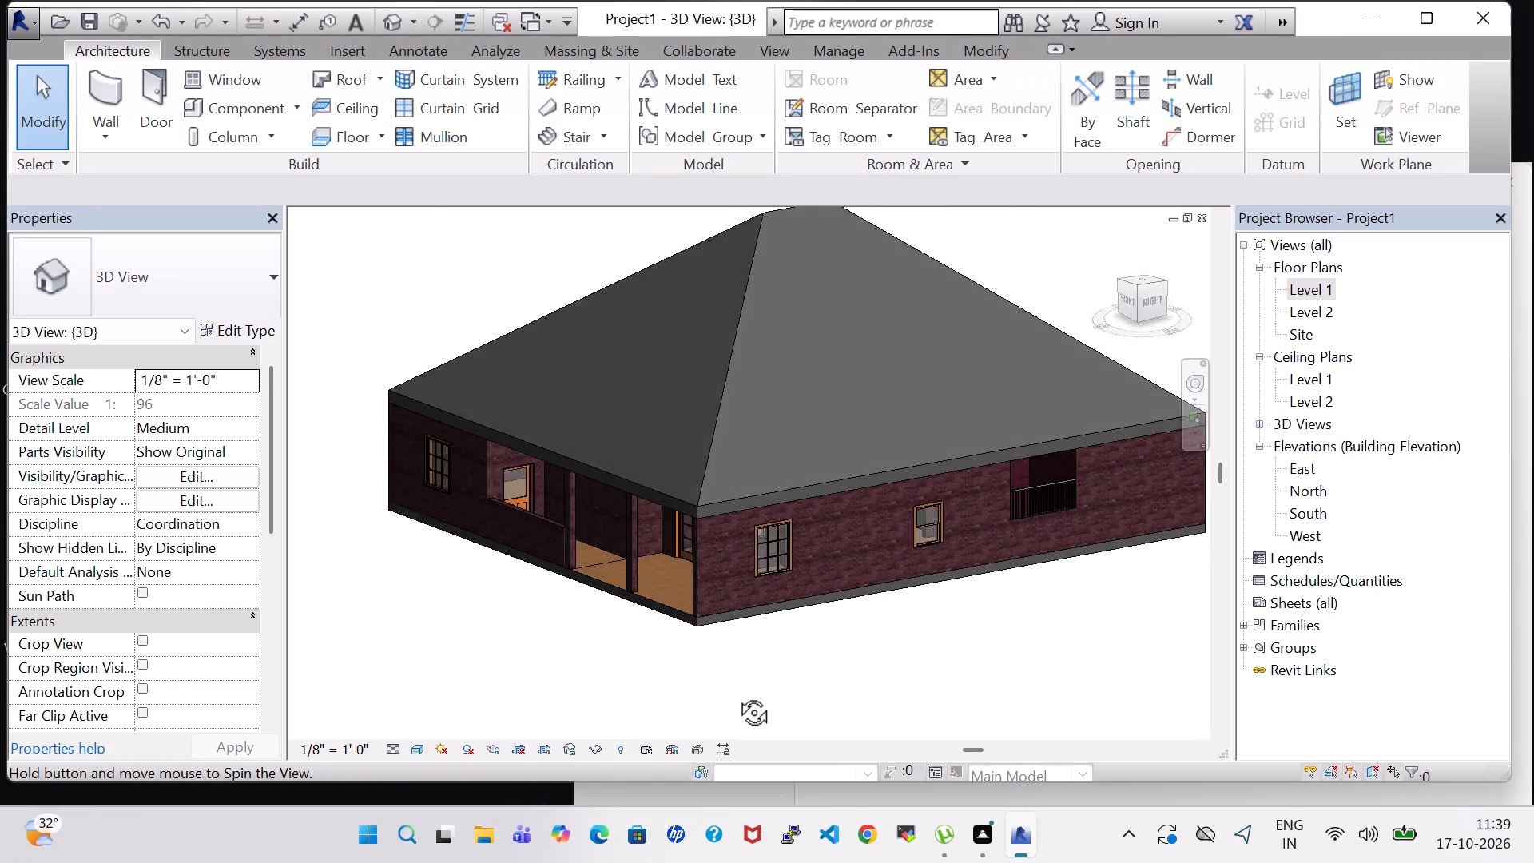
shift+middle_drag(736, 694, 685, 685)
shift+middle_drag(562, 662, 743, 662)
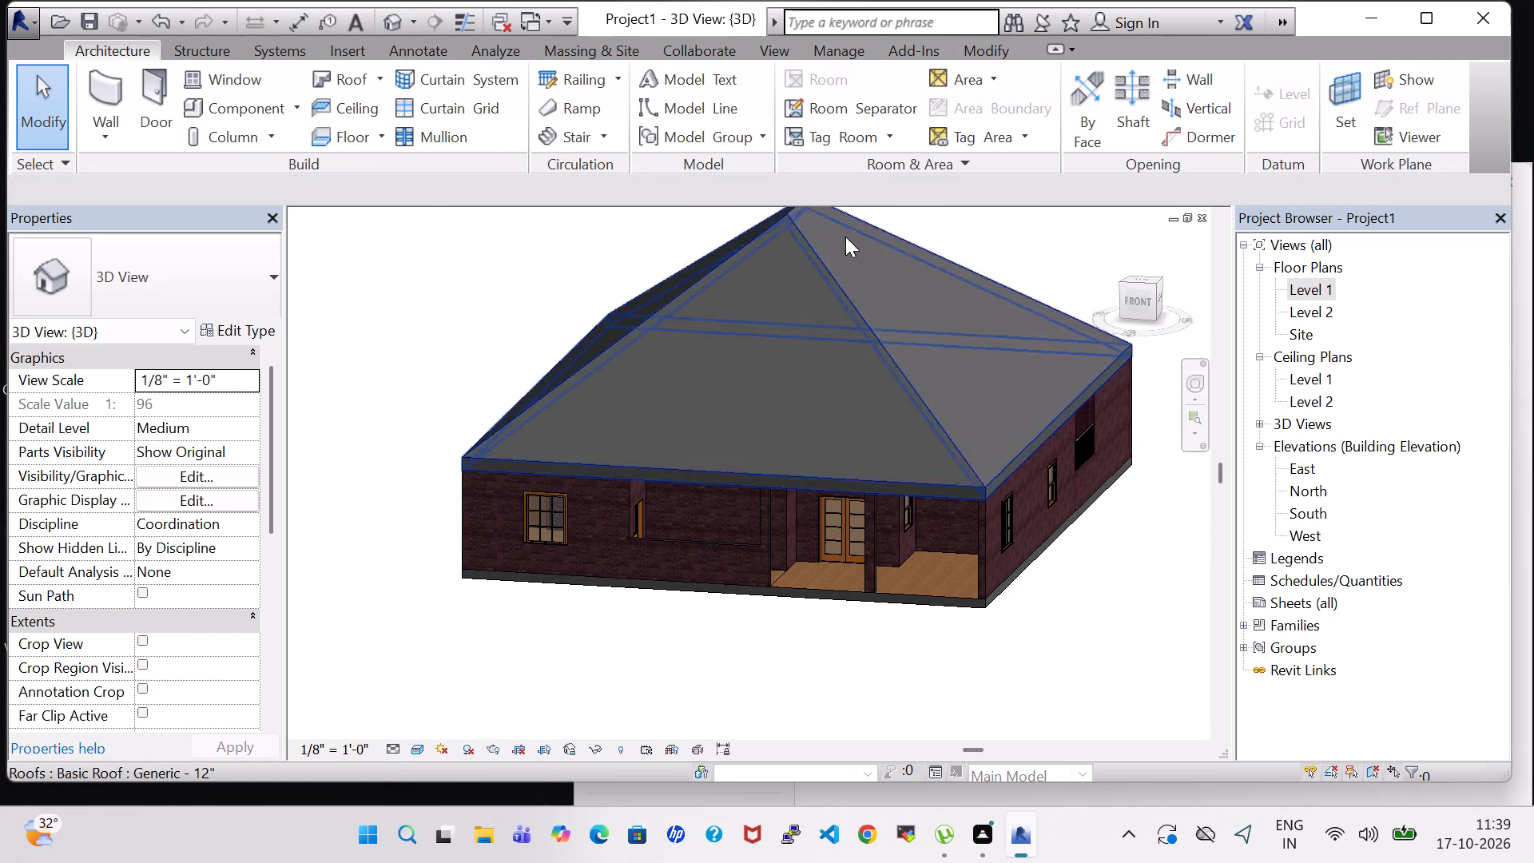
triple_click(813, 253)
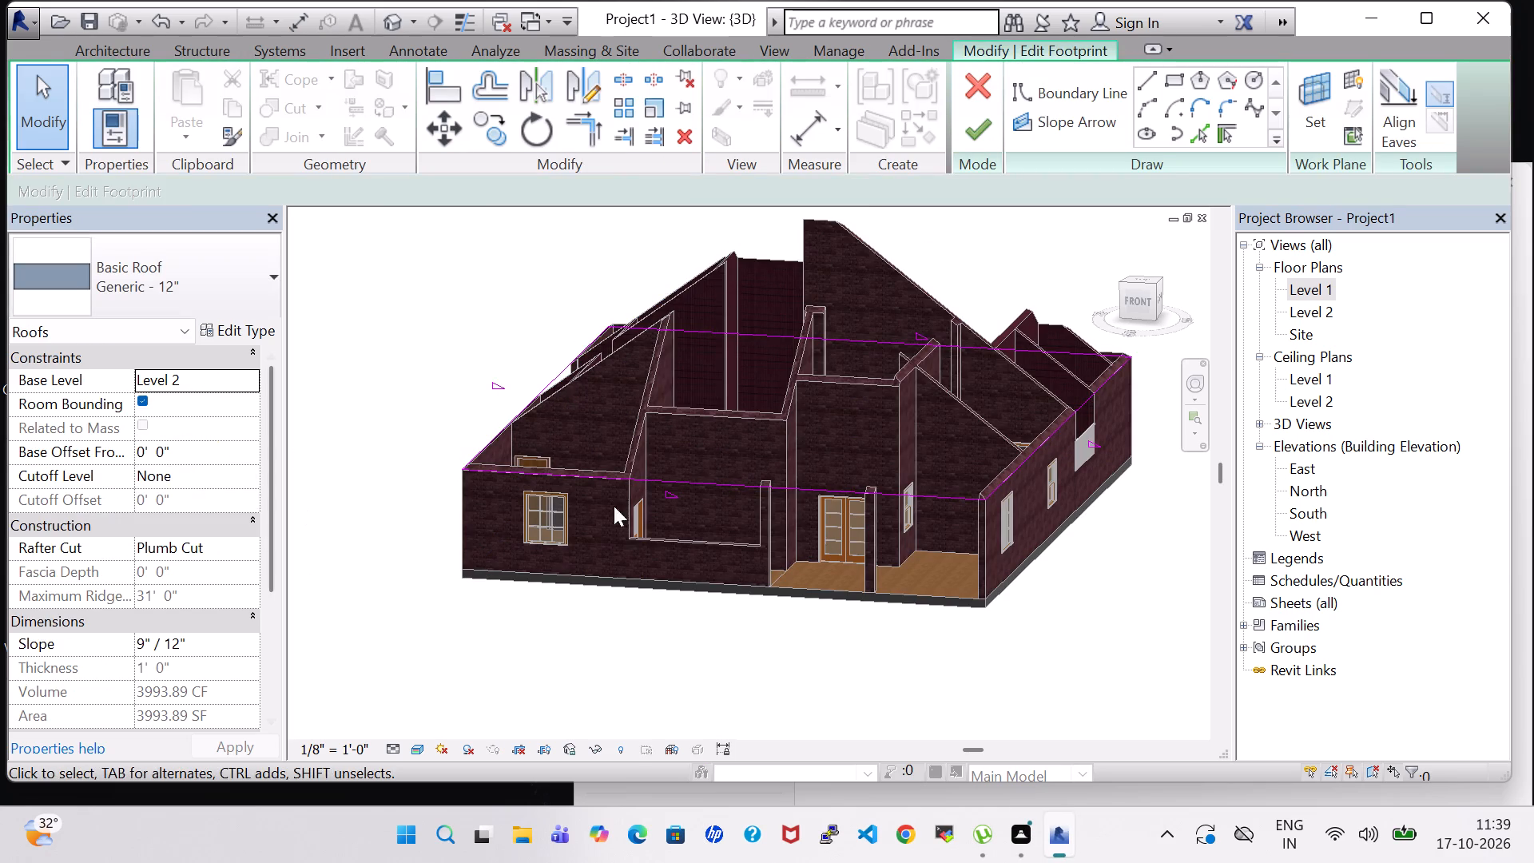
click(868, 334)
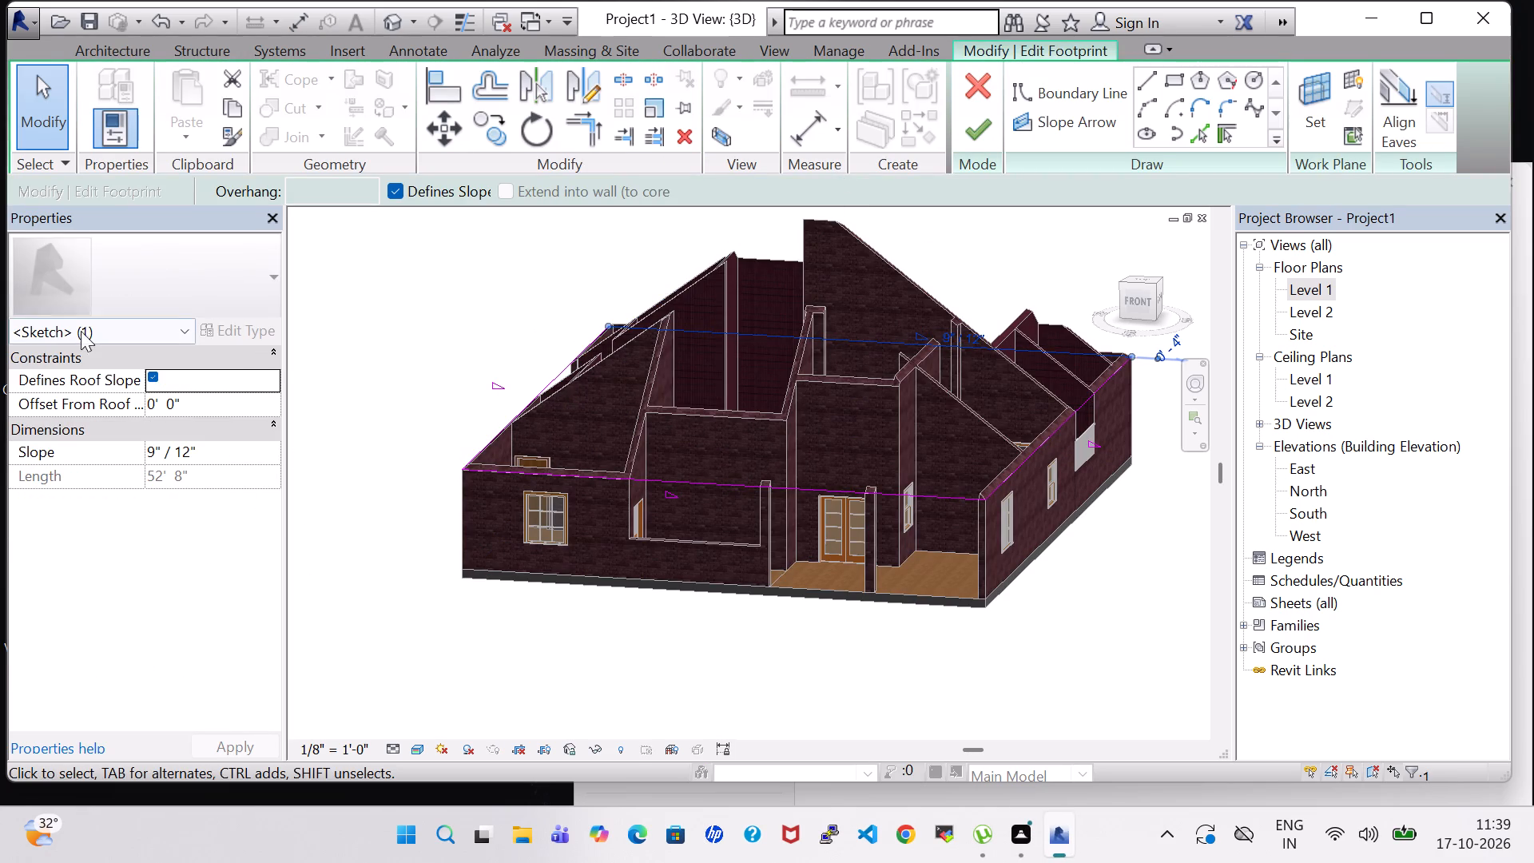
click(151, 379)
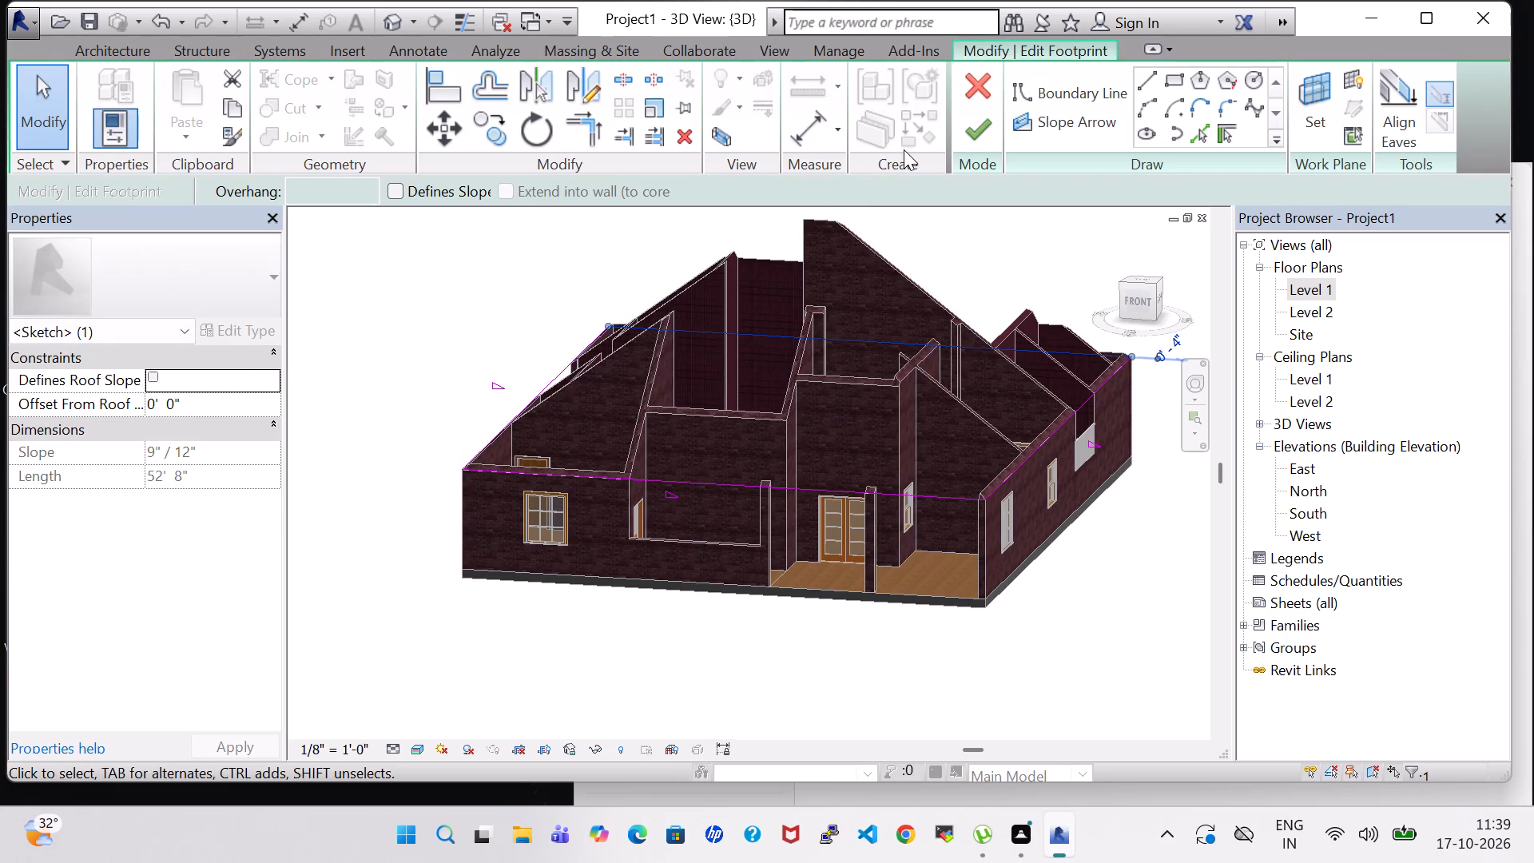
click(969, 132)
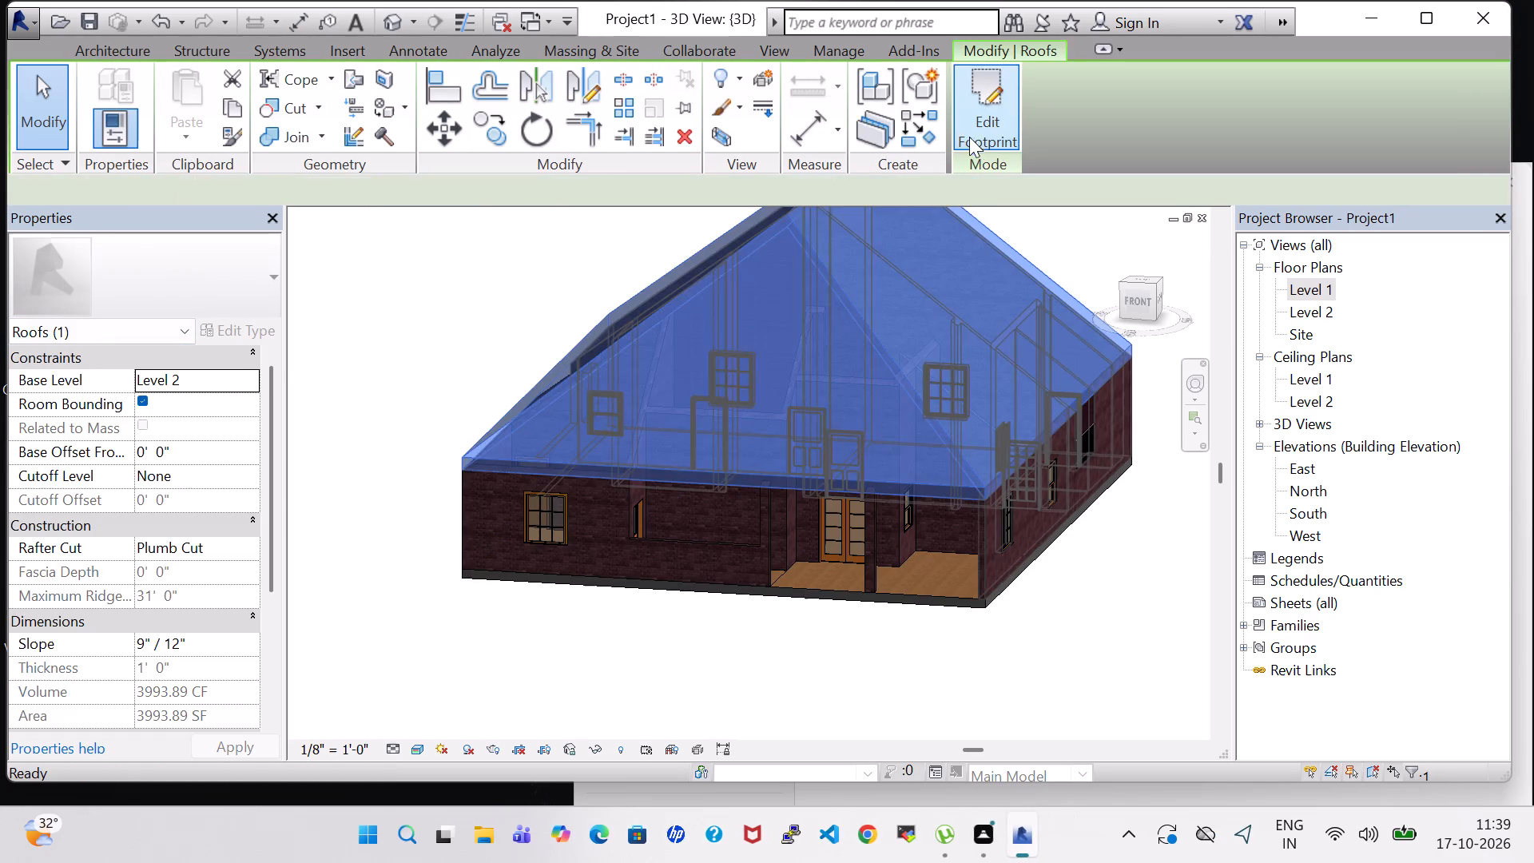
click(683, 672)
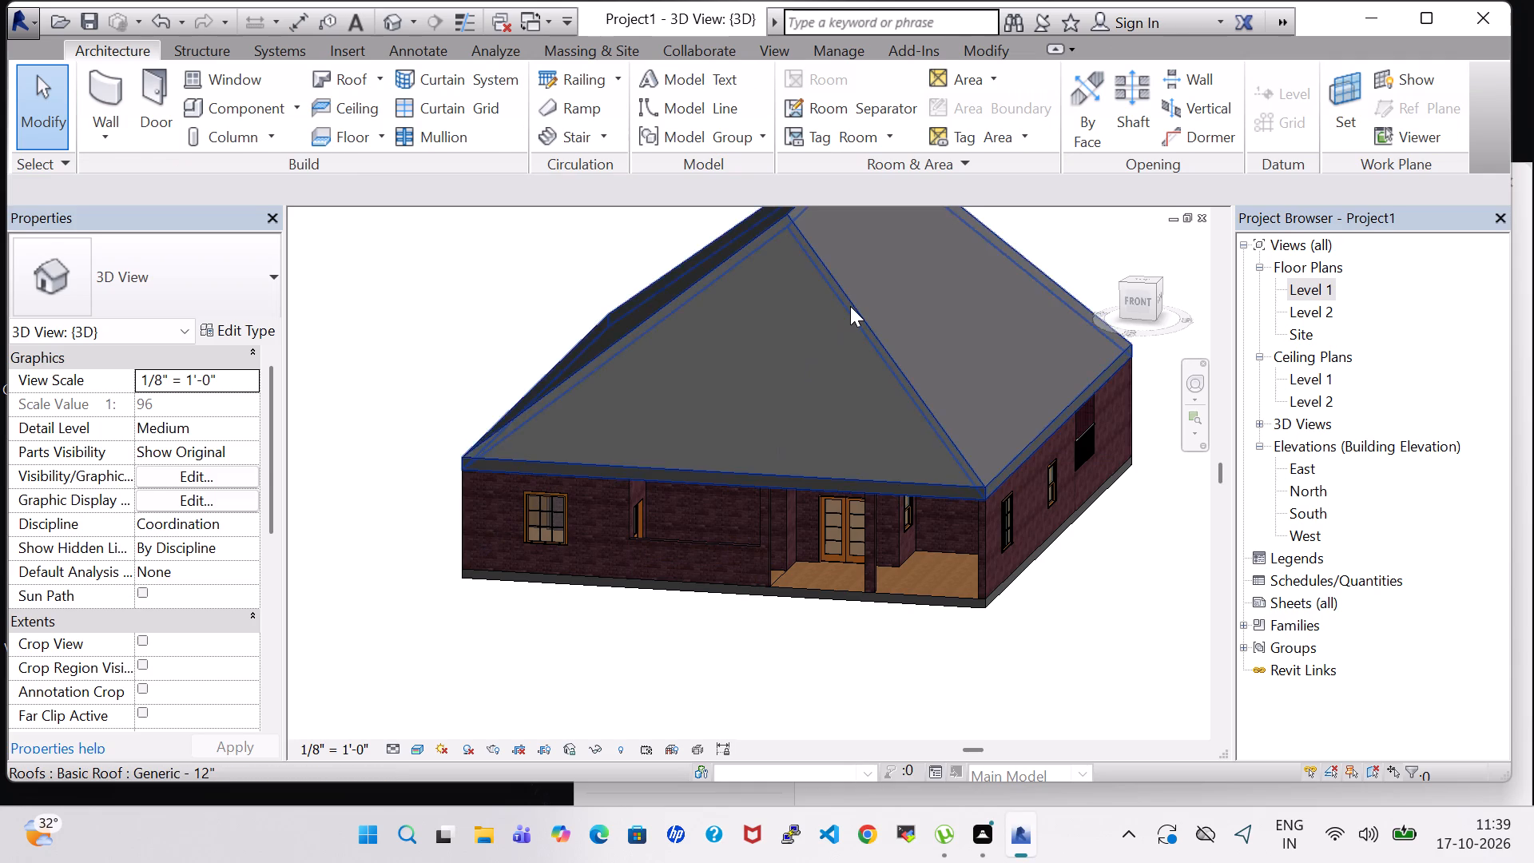
Delete the sloped roof and return to the Level 1 floor plan.
click(850, 306)
key(Delete)
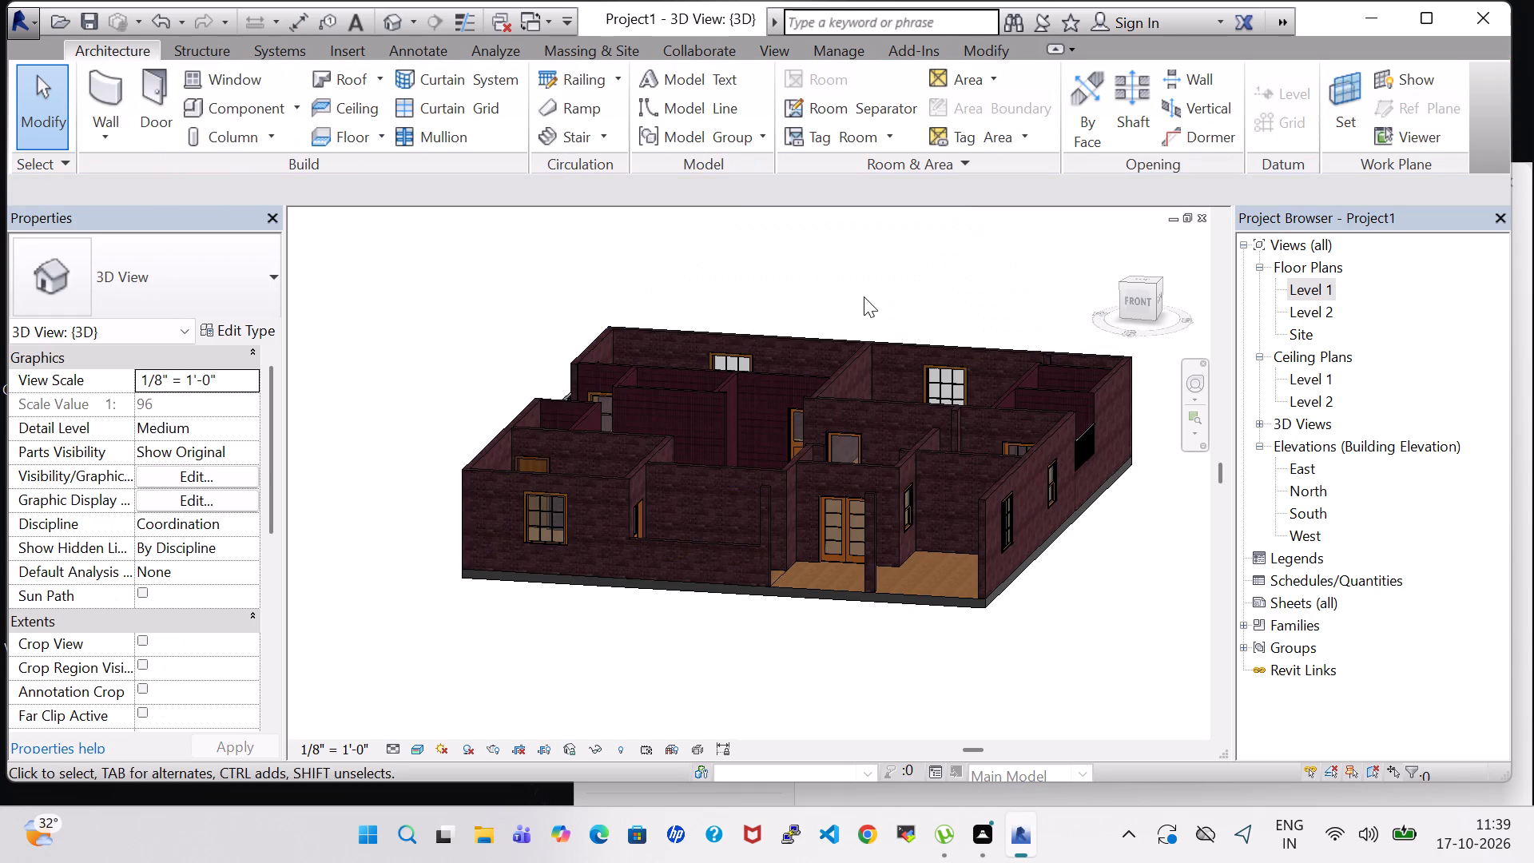
double_click(1305, 280)
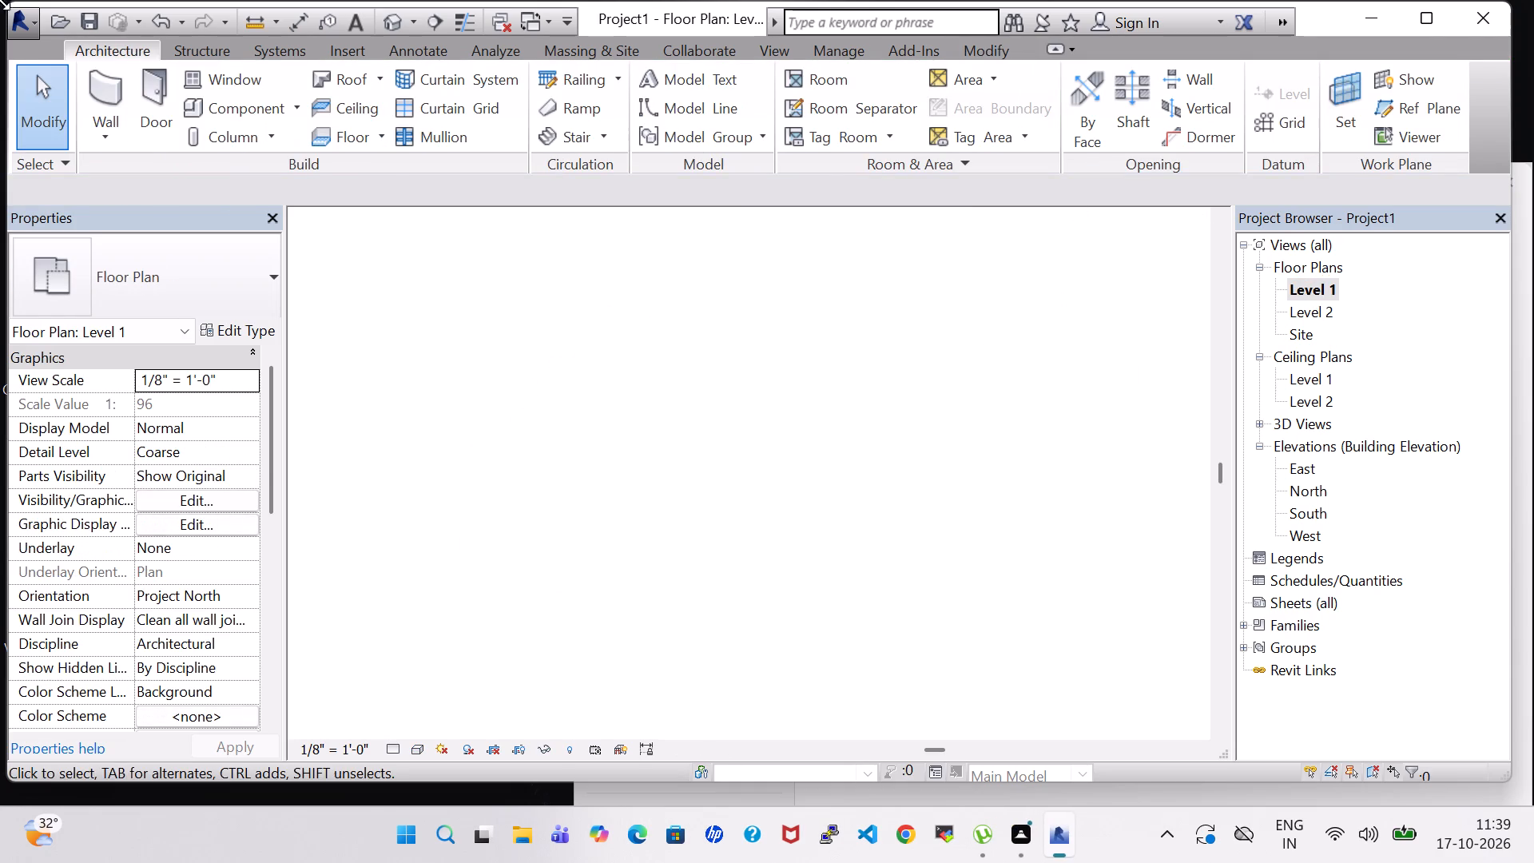
scroll(985, 612, down, 5)
middle_drag(1045, 502, 736, 334)
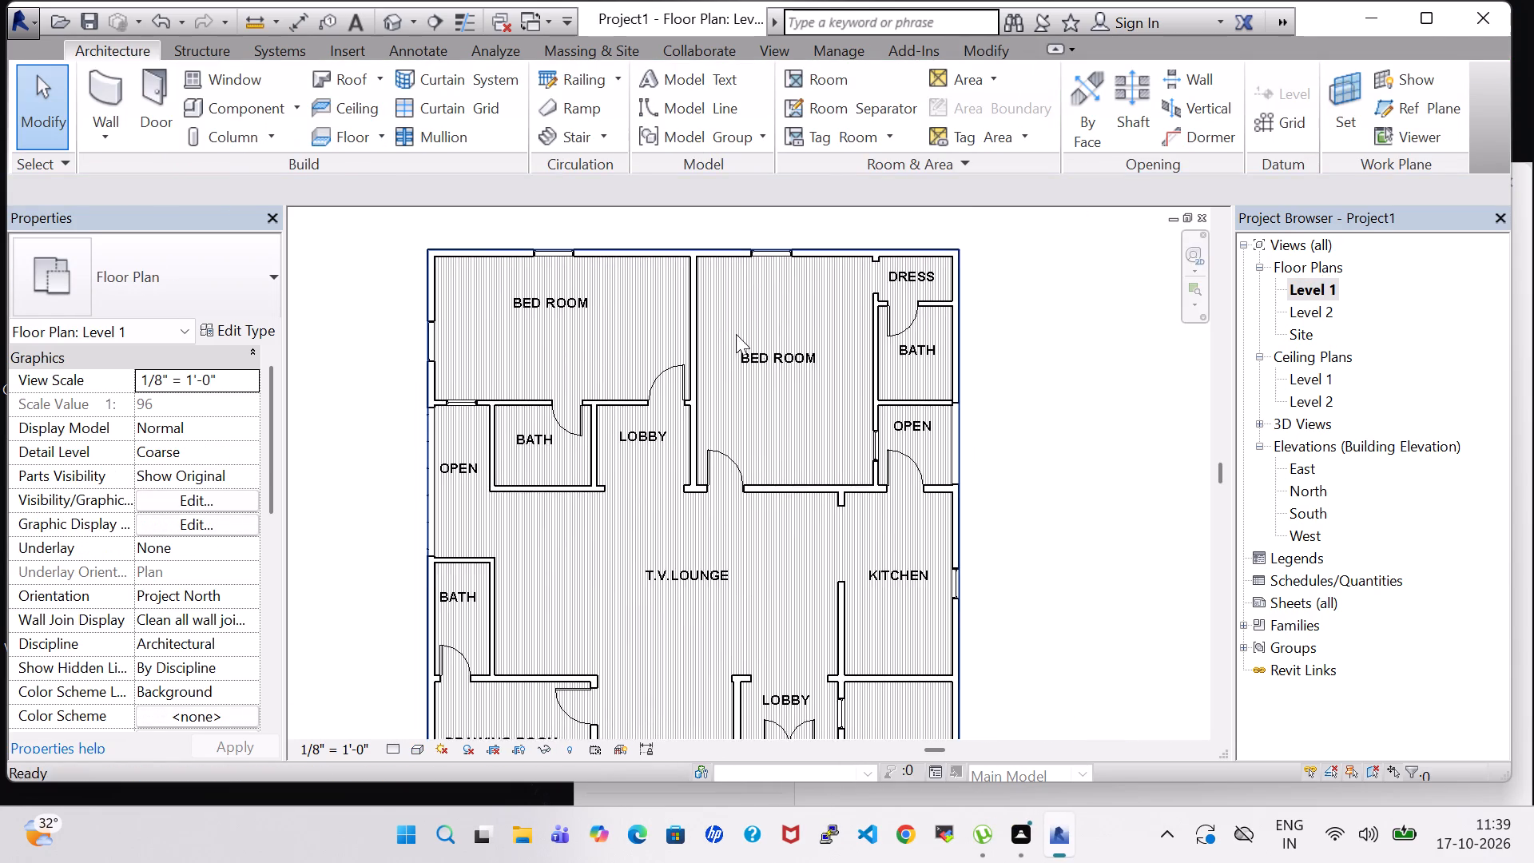
scroll(736, 334, down, 2)
middle_drag(737, 347, 761, 305)
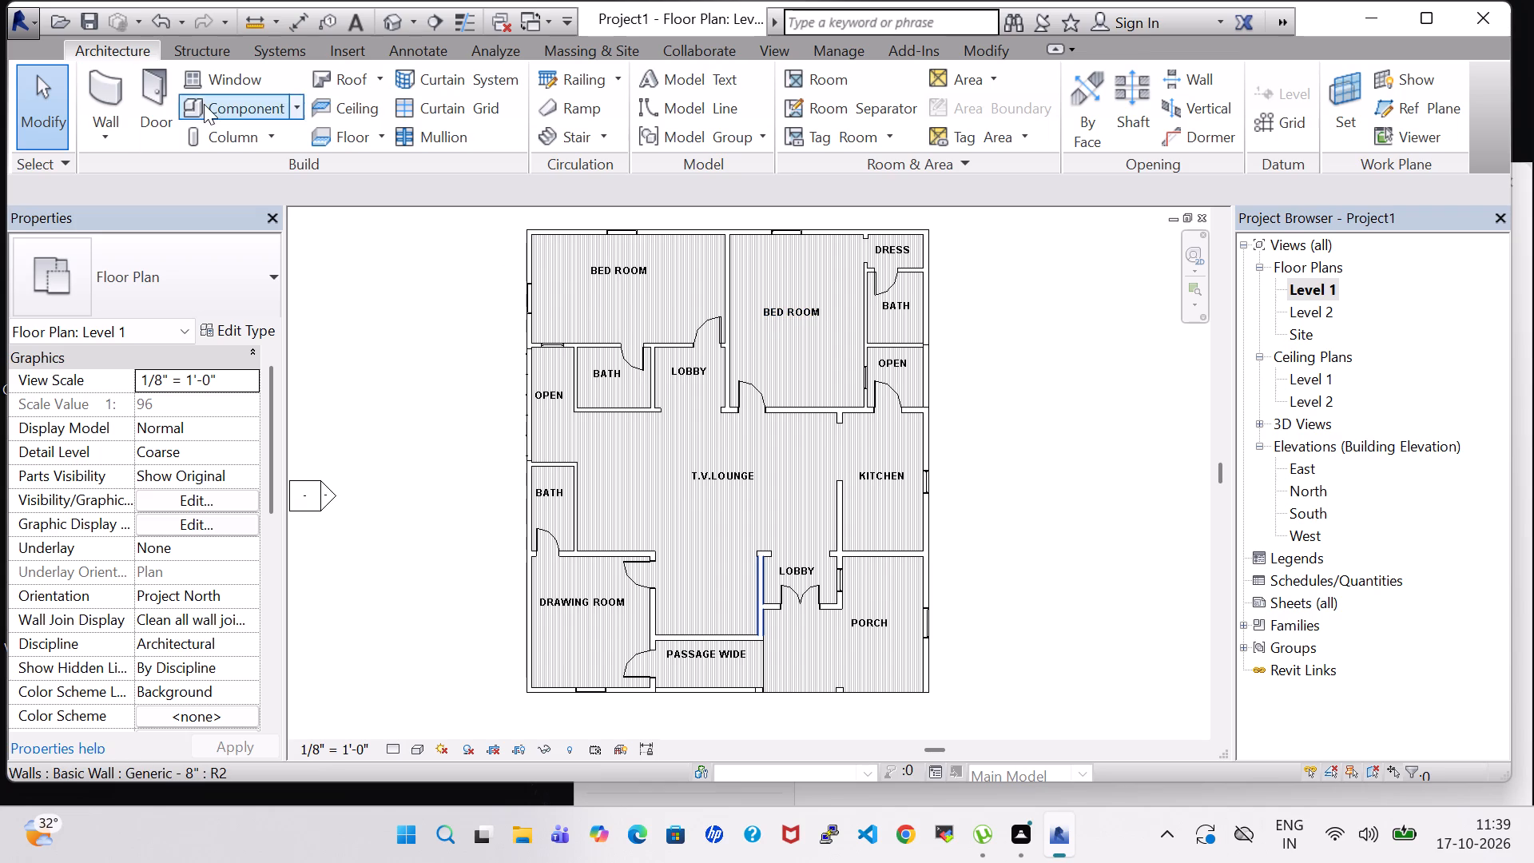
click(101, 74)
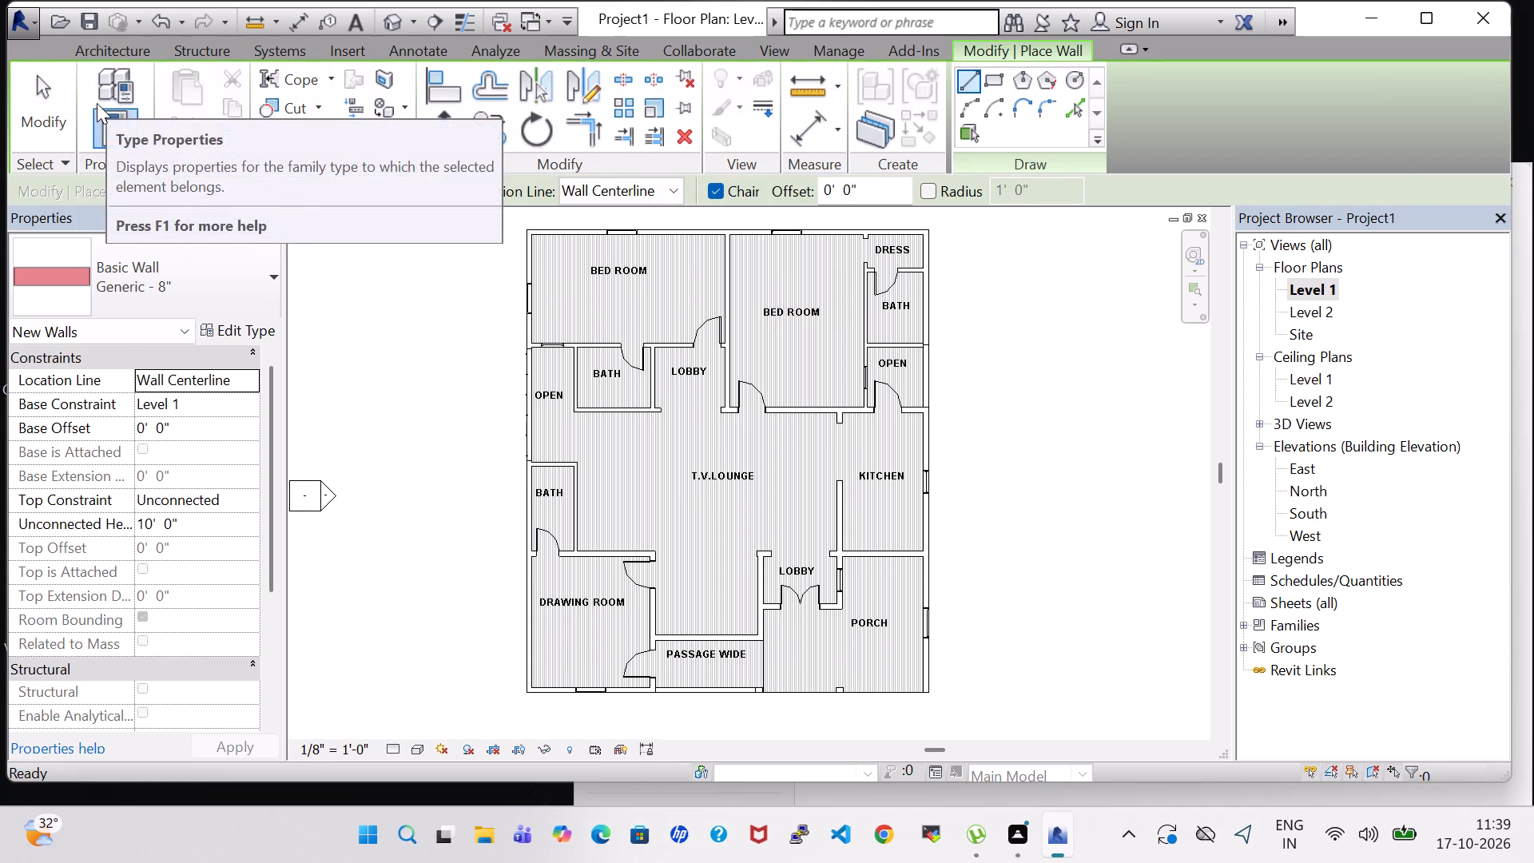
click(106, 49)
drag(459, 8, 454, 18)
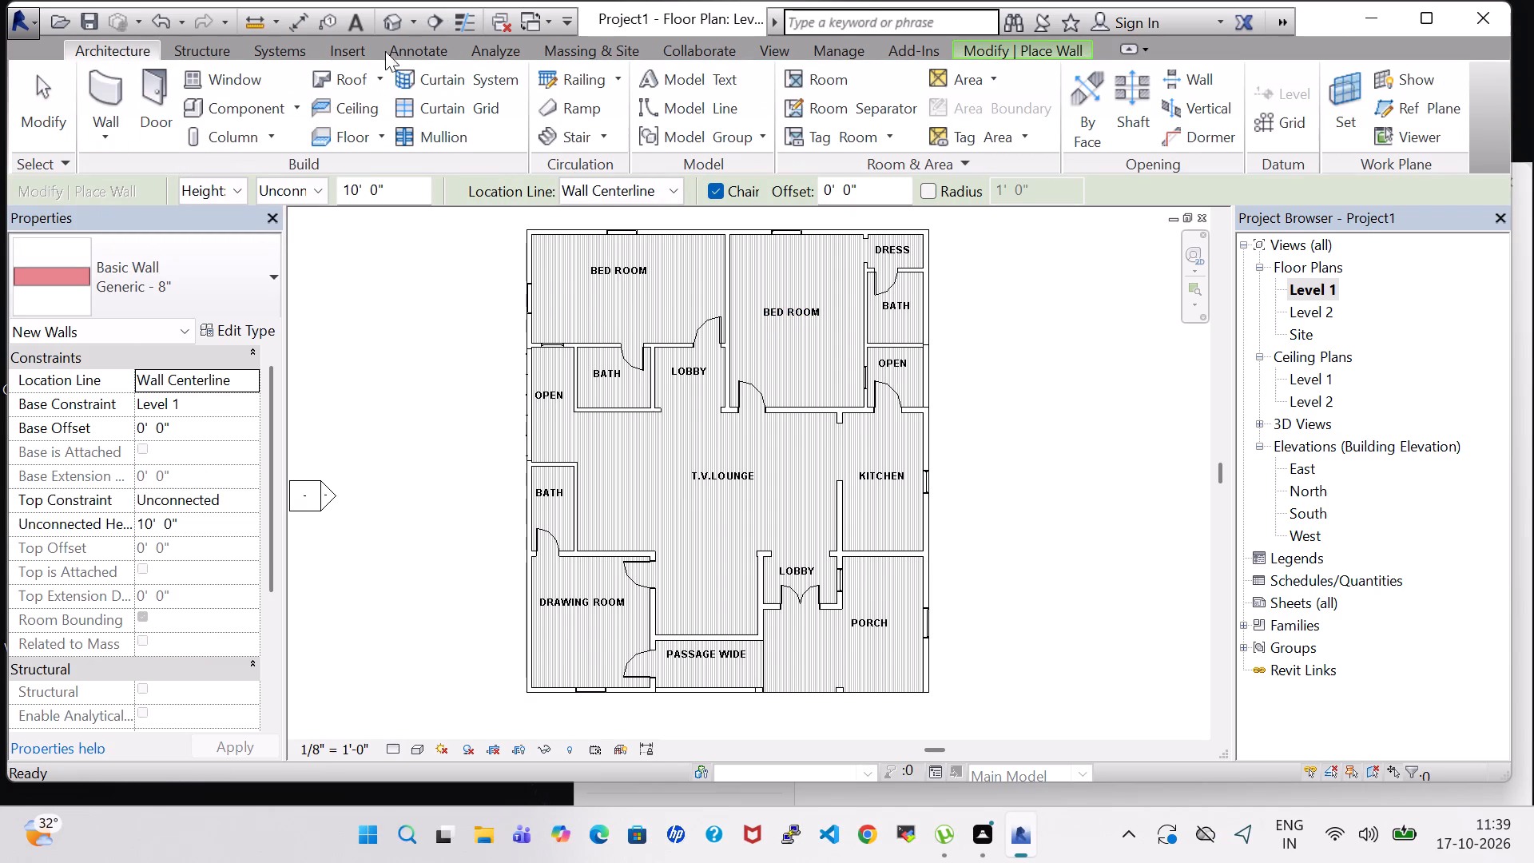
Start a footprint roof moved to Level 2 and draw a non-sloping boundary line along the bedrooms' outer wall to the dress room corner.
click(335, 81)
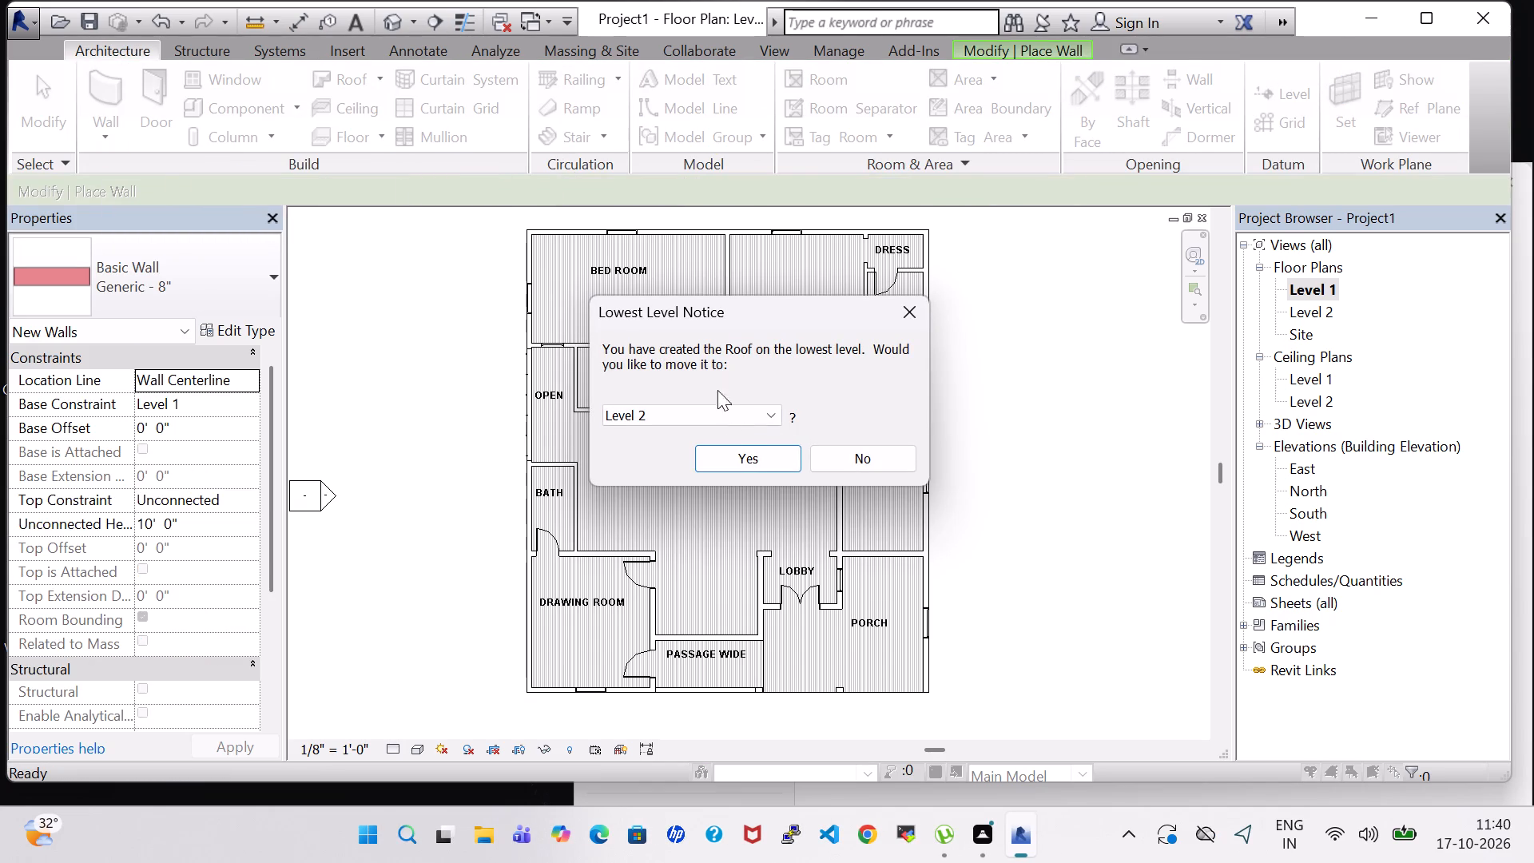
click(771, 465)
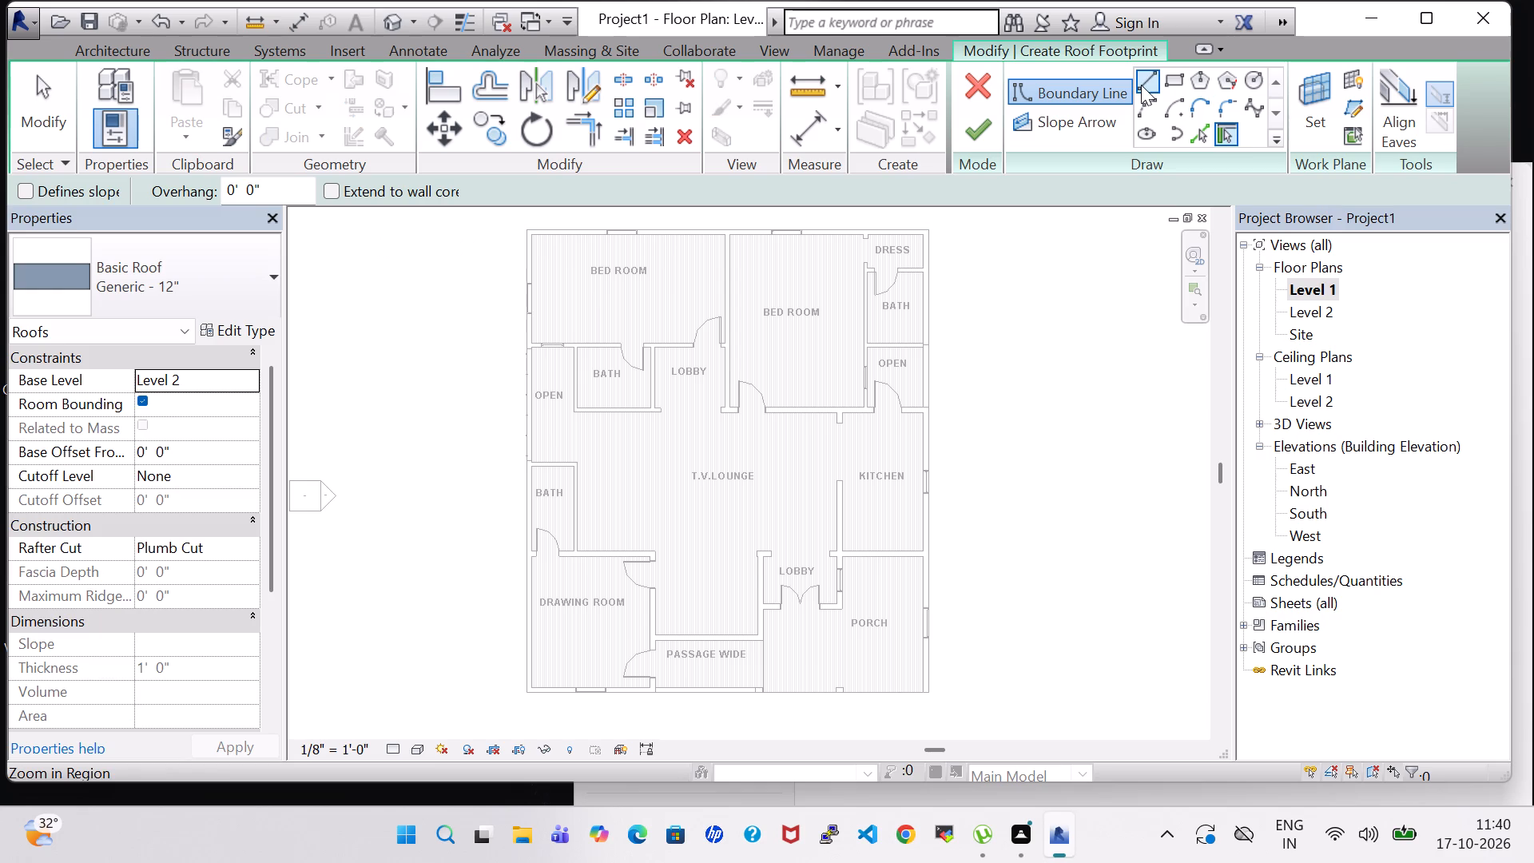
click(1141, 85)
scroll(765, 155, up, 3)
scroll(616, 268, up, 2)
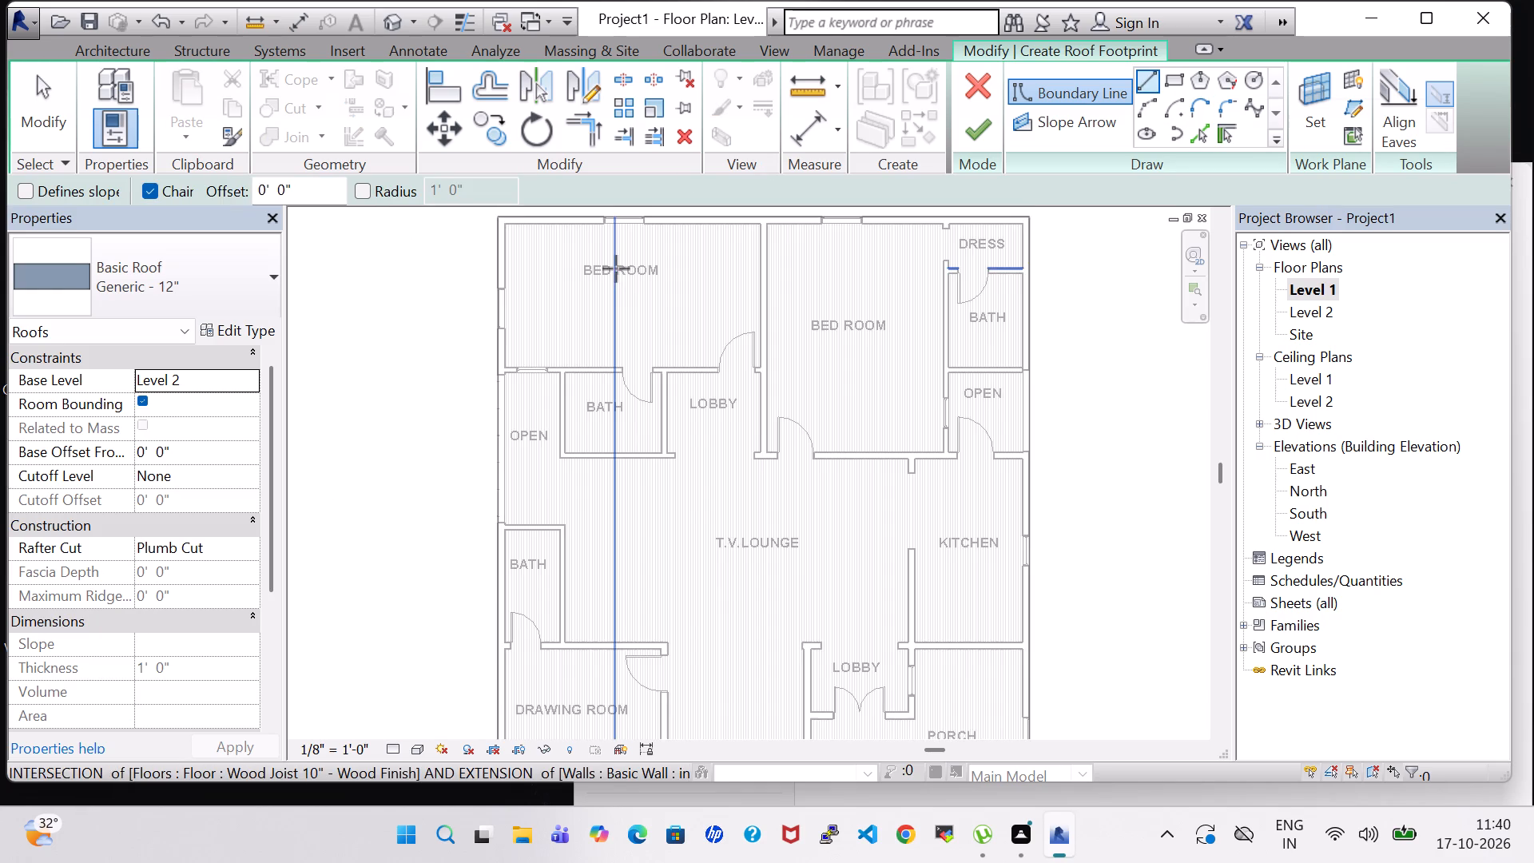
middle_drag(616, 268, 643, 324)
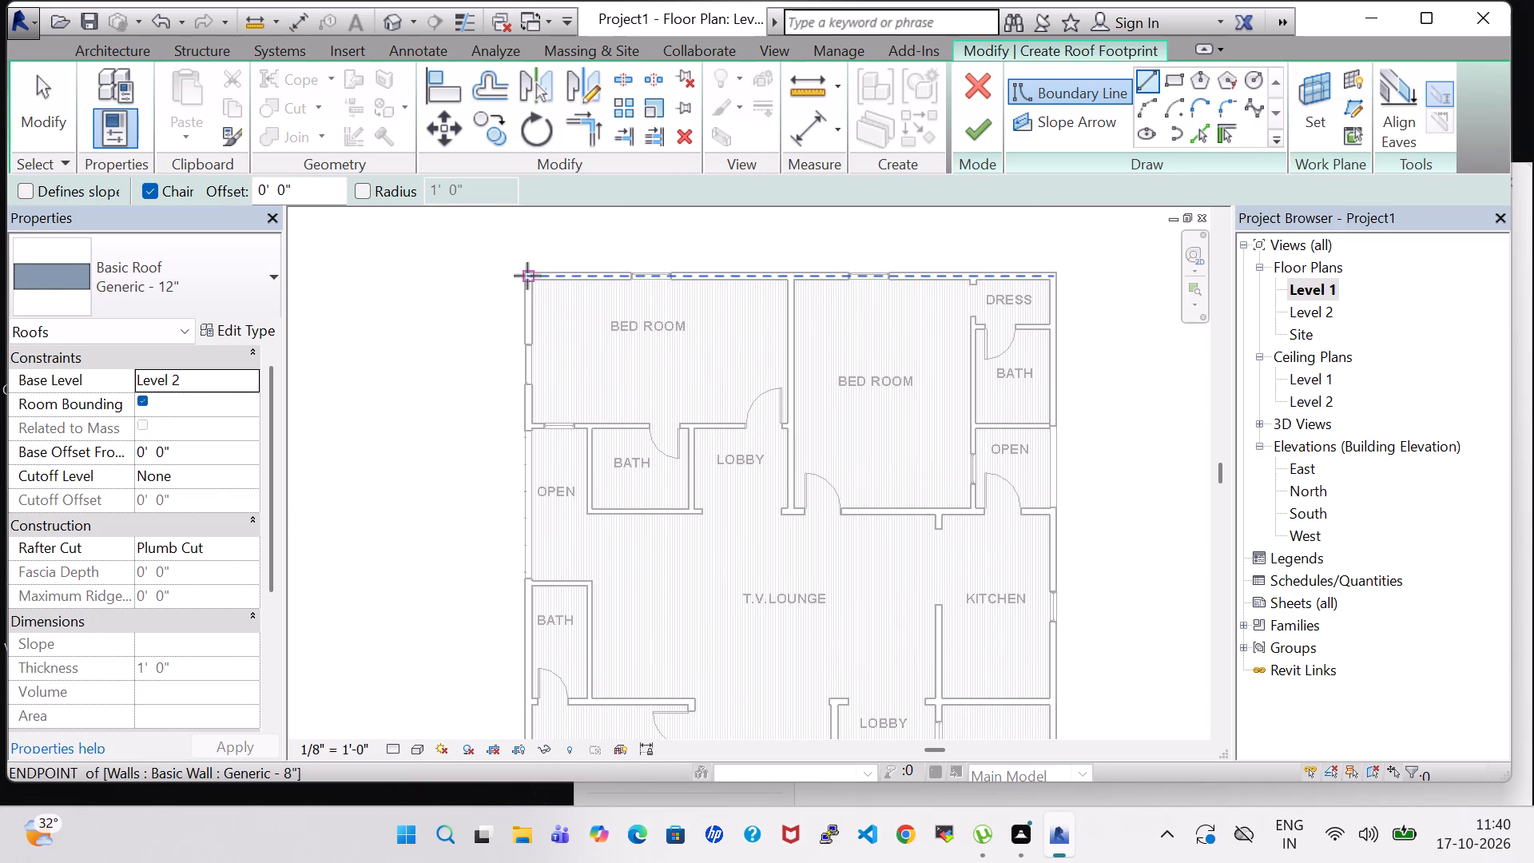
click(523, 274)
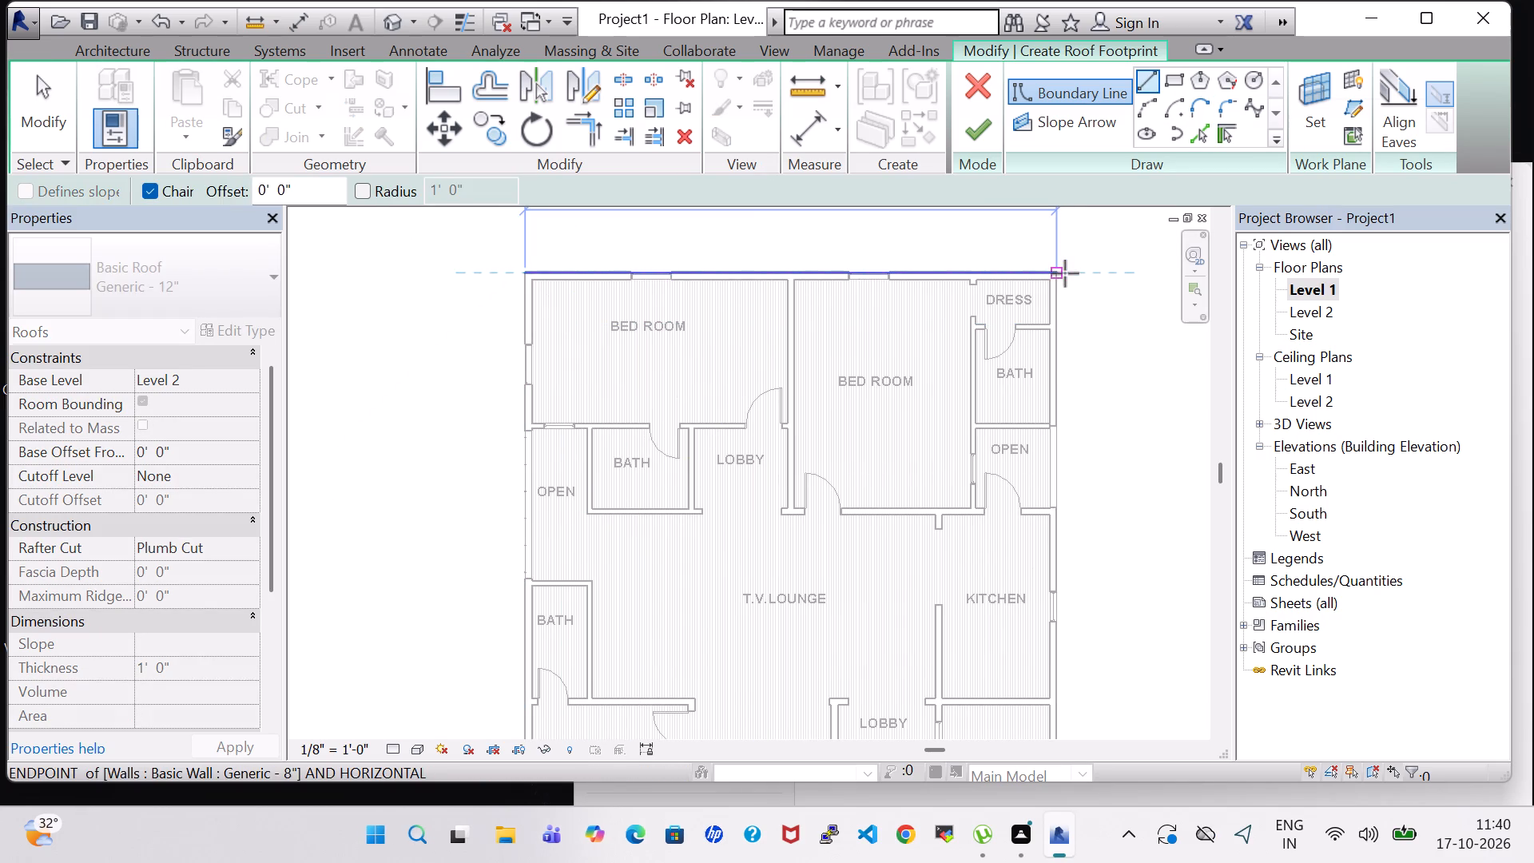
click(1058, 276)
Draw roof boundary lines along the kitchen-side outer wall to the porch's front corner and across the front to the drawing room's outer corner.
middle_drag(1071, 513, 1057, 447)
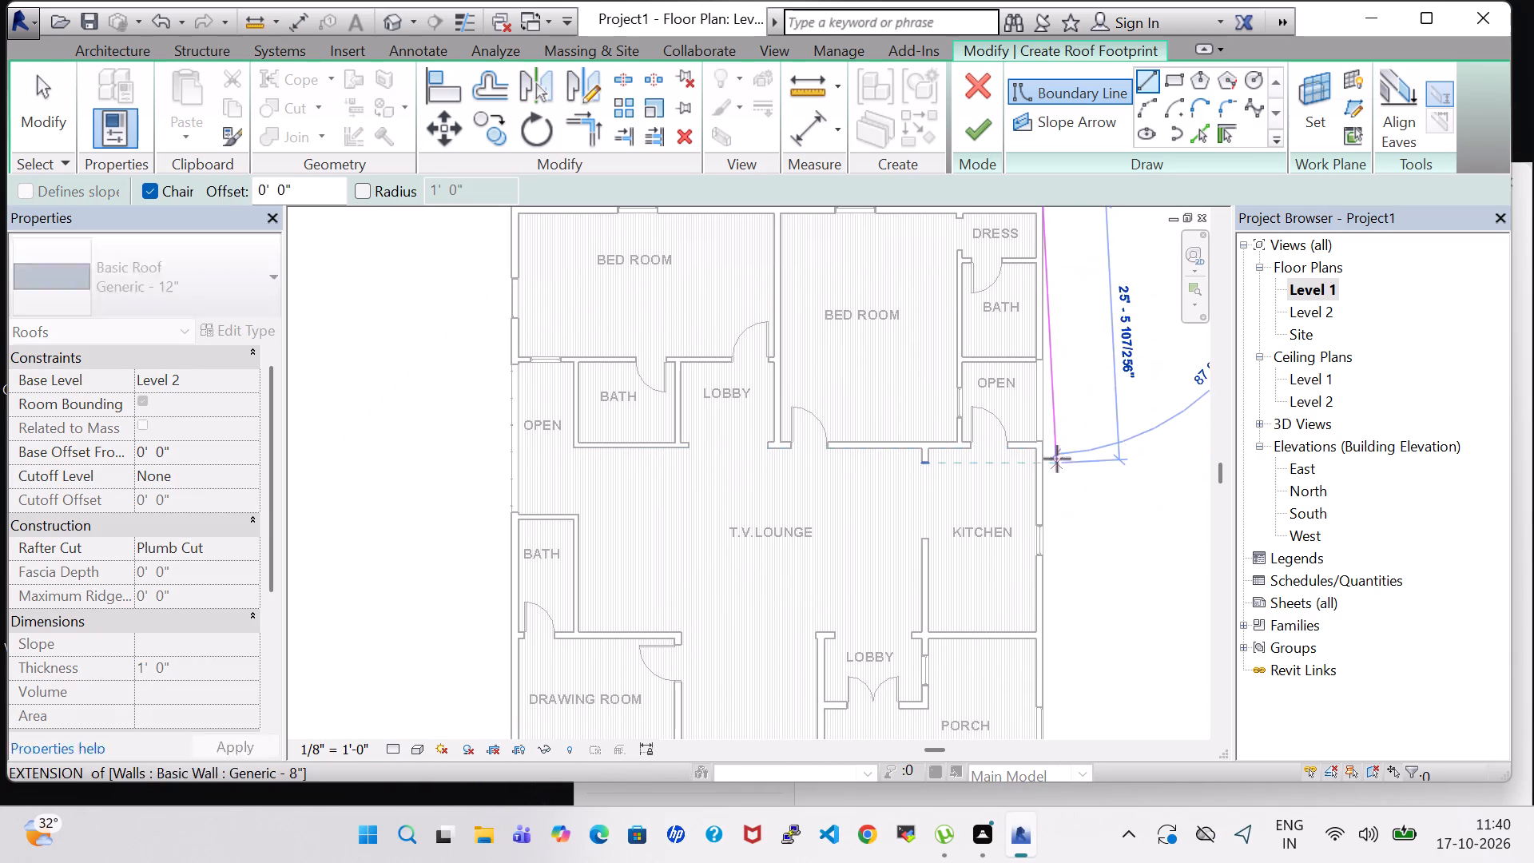
middle_drag(1055, 531, 1006, 260)
scroll(1015, 531, up, 3)
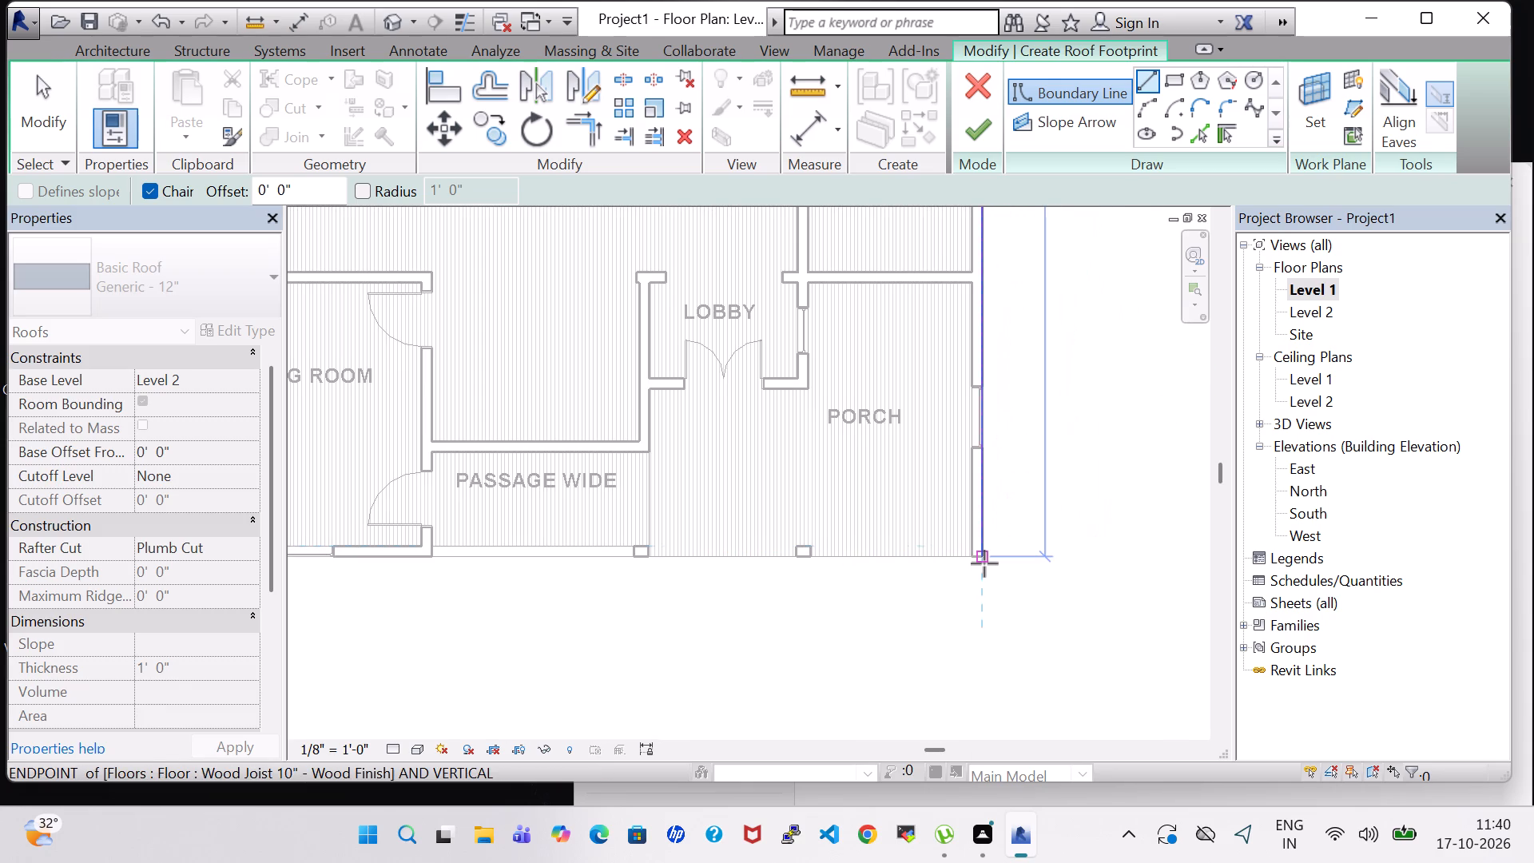
scroll(984, 563, up, 5)
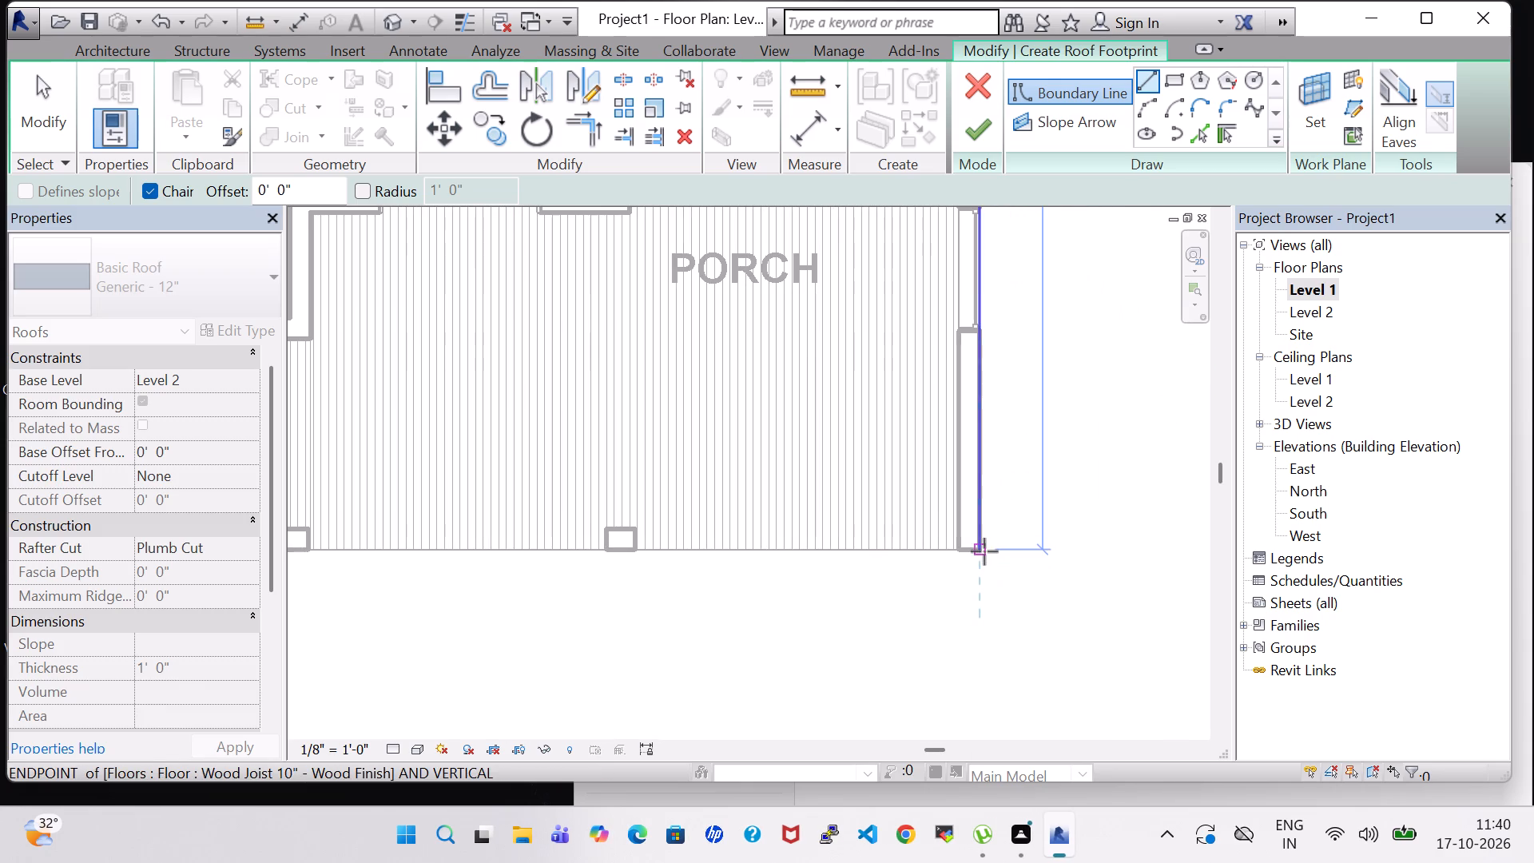
click(984, 551)
middle_drag(403, 551, 1153, 519)
middle_drag(439, 518, 605, 518)
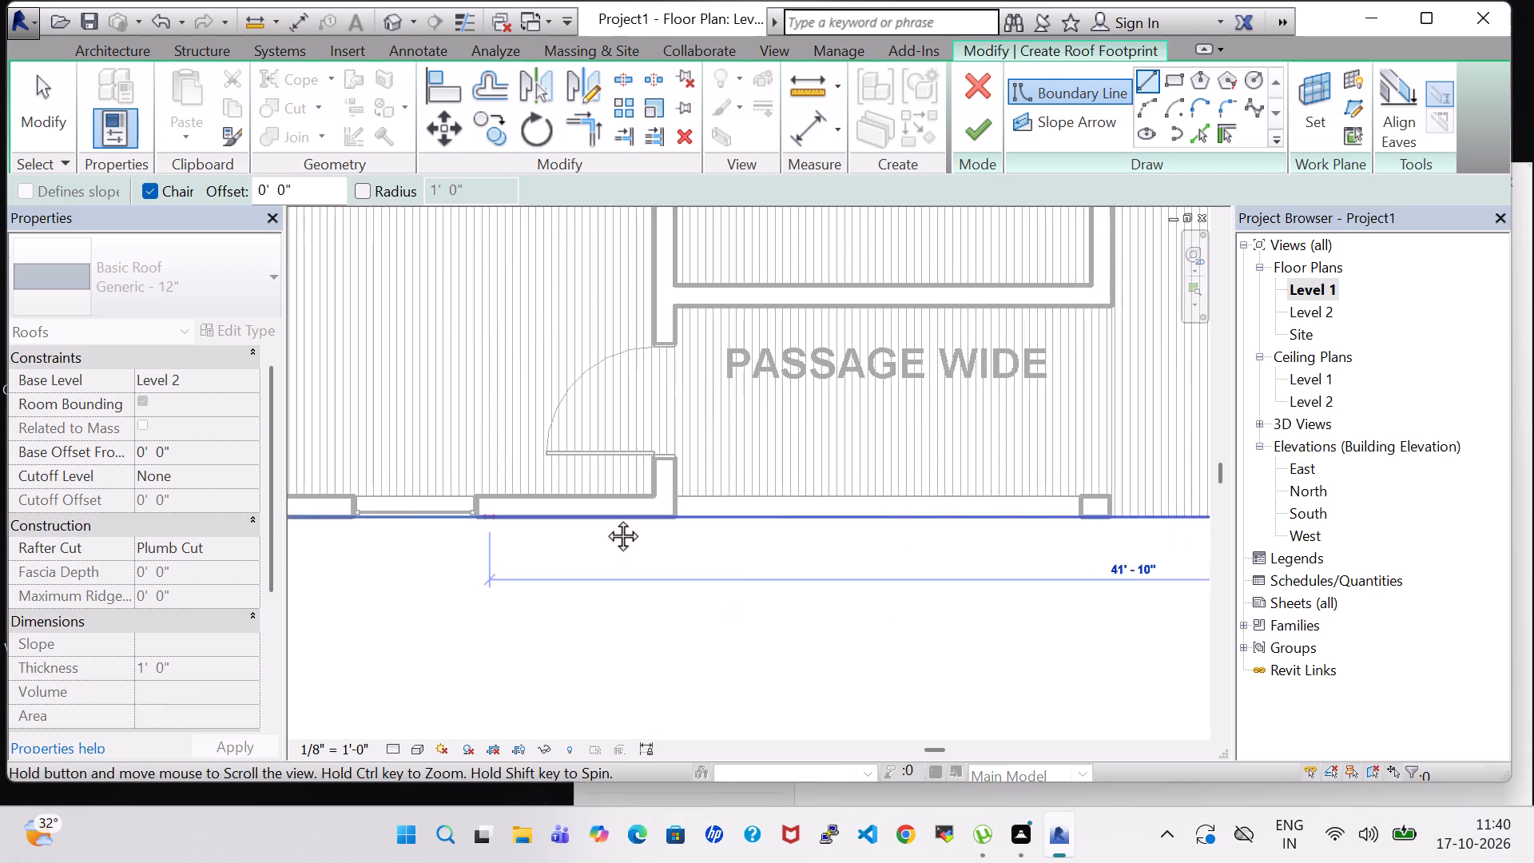
middle_drag(605, 518, 923, 518)
click(587, 512)
Close the roof boundary from the drawing room corner to the bedroom corner and finish the flat roof, attaching the highlighted walls.
middle_drag(577, 213, 590, 347)
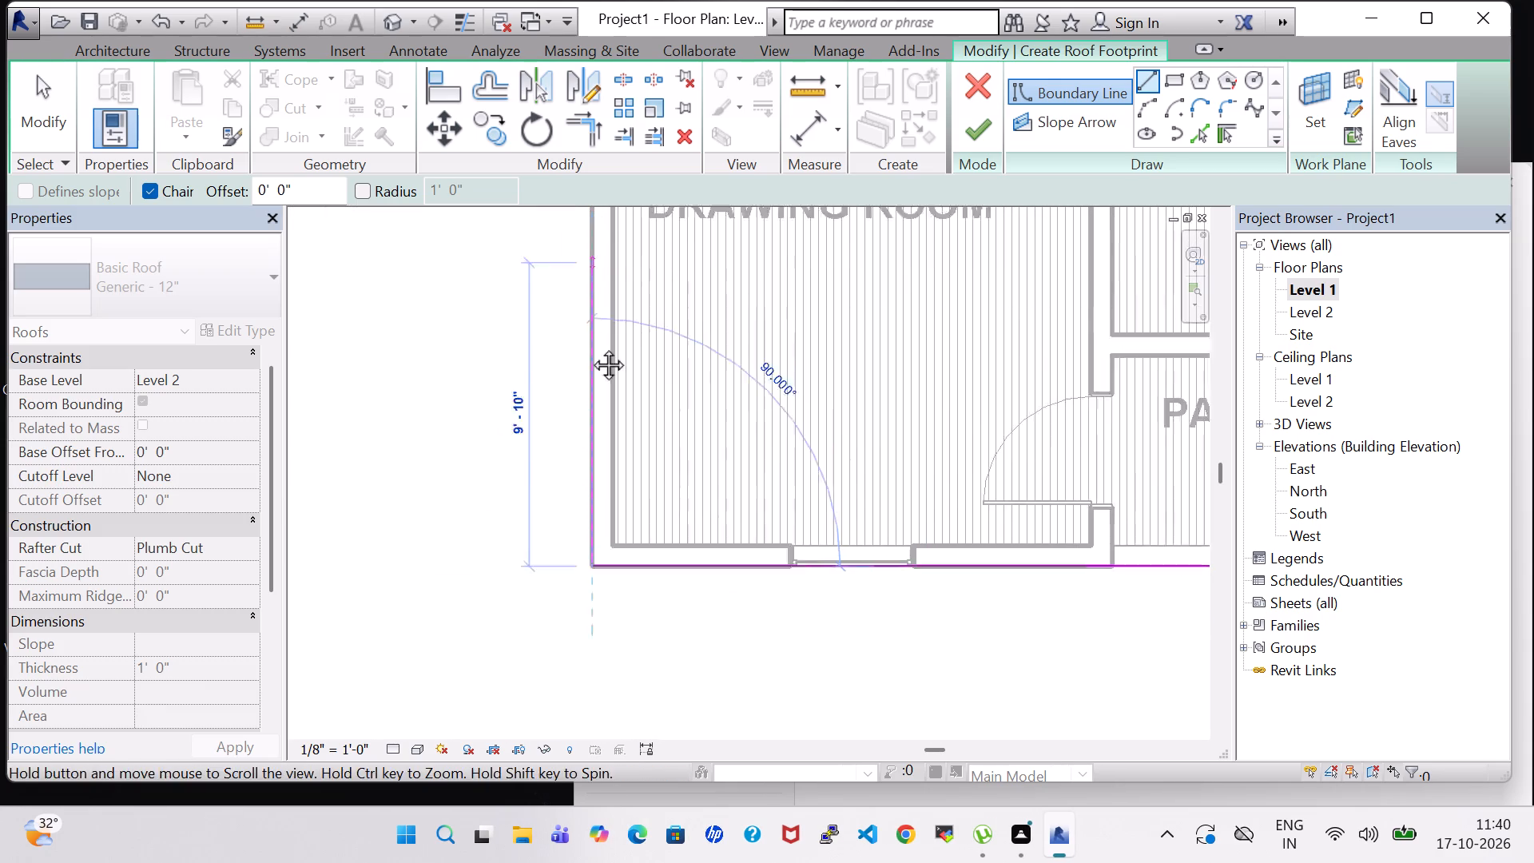
middle_drag(590, 347, 590, 468)
scroll(590, 468, down, 6)
middle_drag(590, 440, 582, 721)
middle_drag(585, 335, 582, 603)
scroll(579, 362, up, 2)
click(583, 336)
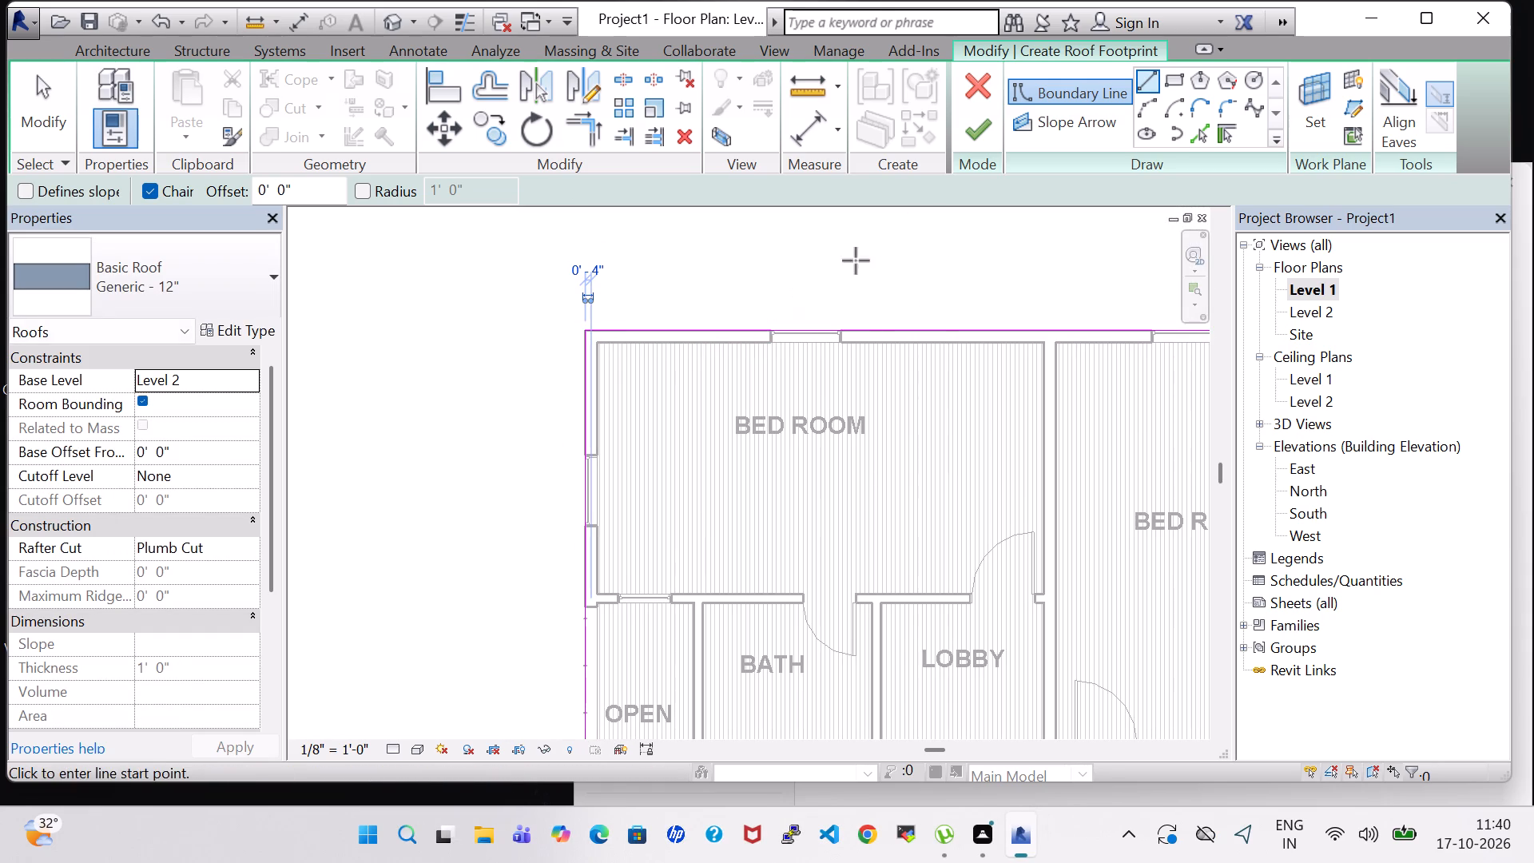
click(988, 123)
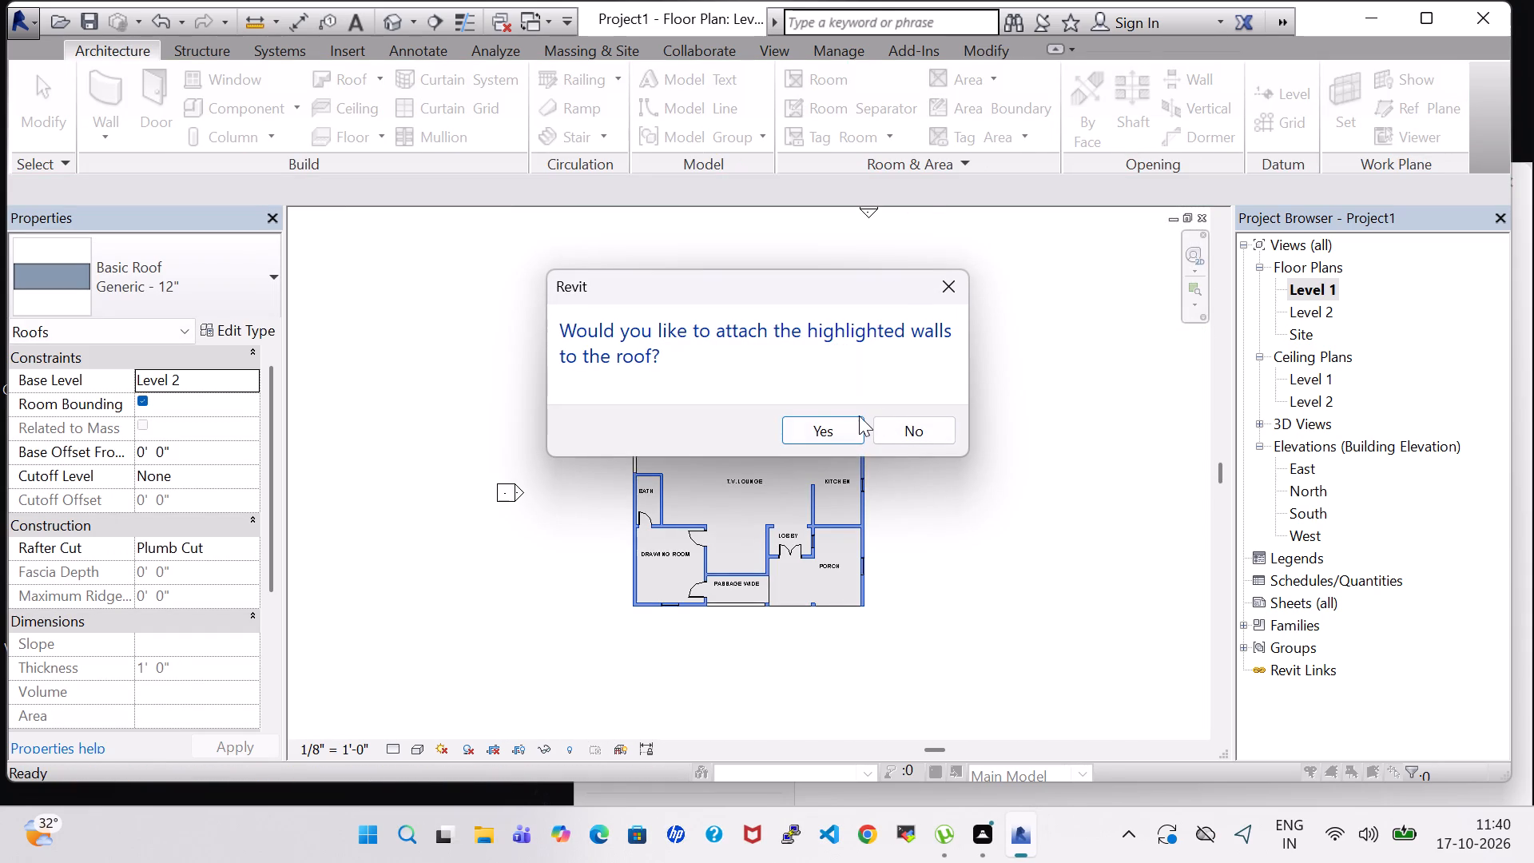
click(859, 416)
In the 3D view, change the flat roof's type to Wood Rafter 8" - Asphalt Shingle.
click(389, 20)
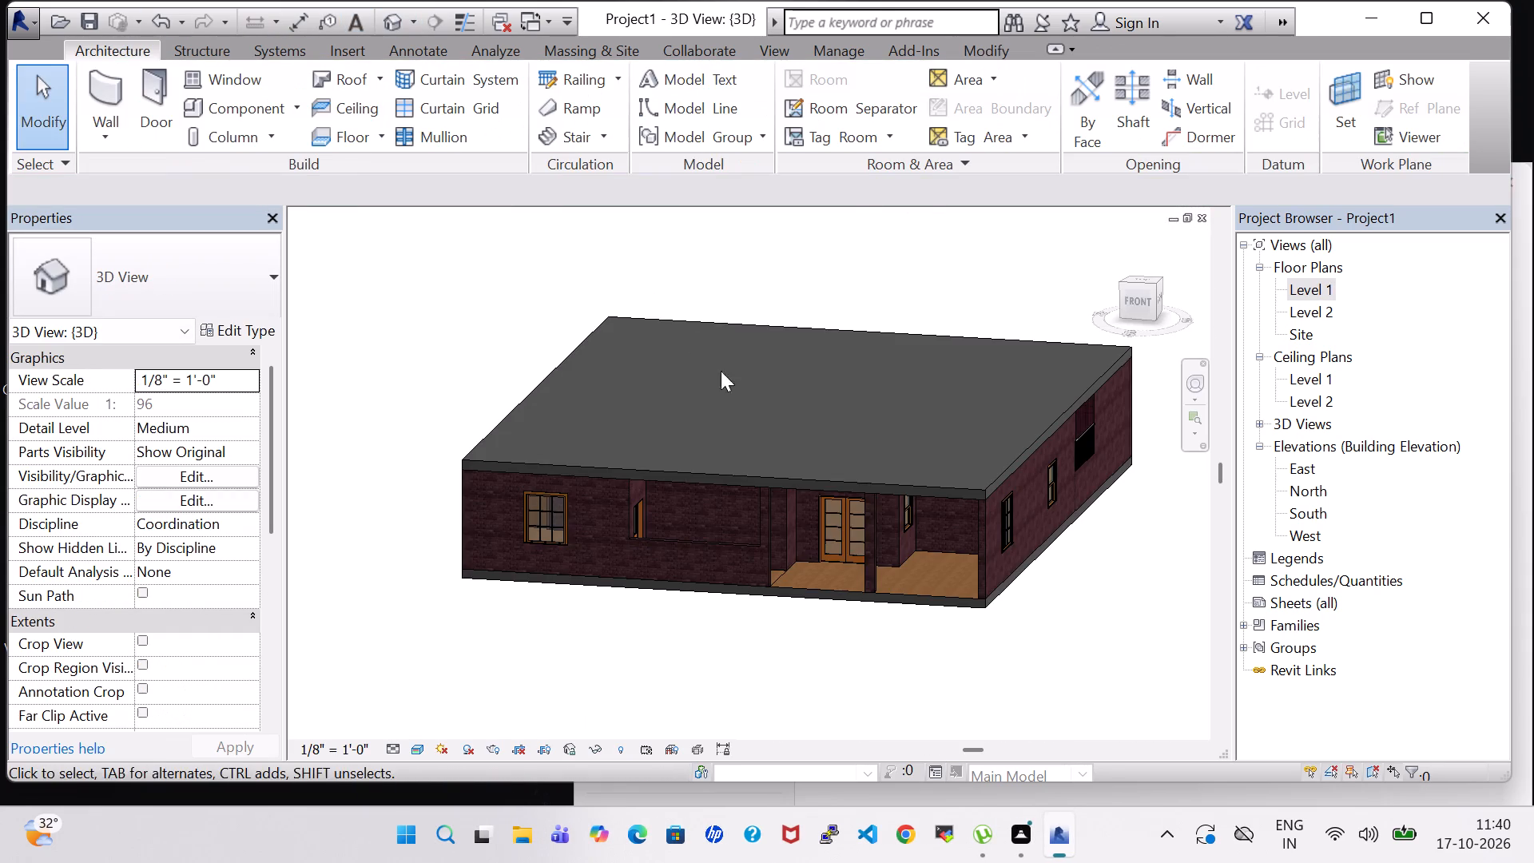
click(934, 481)
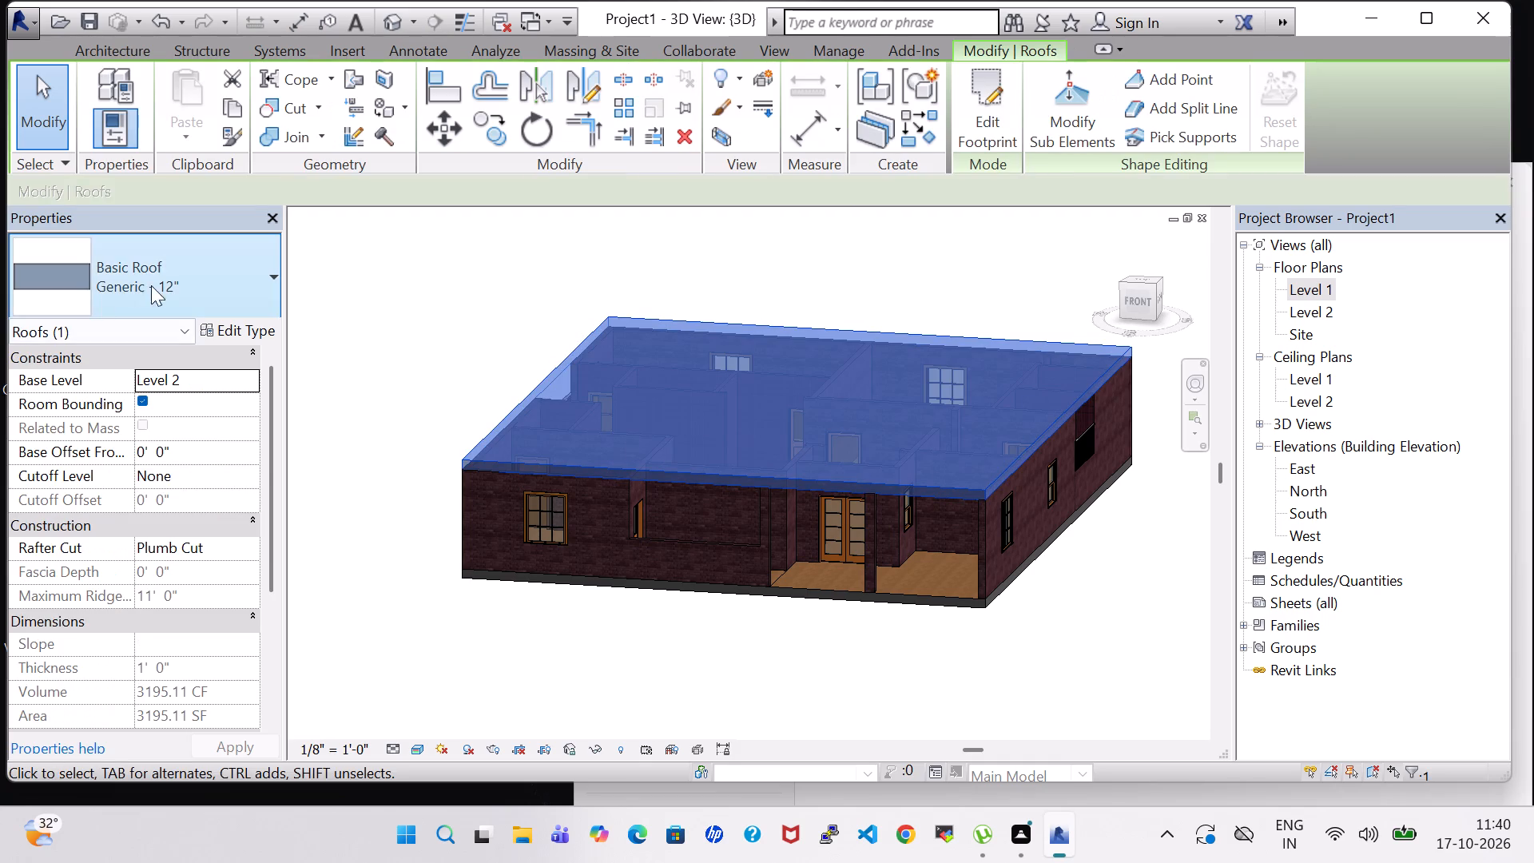
click(181, 272)
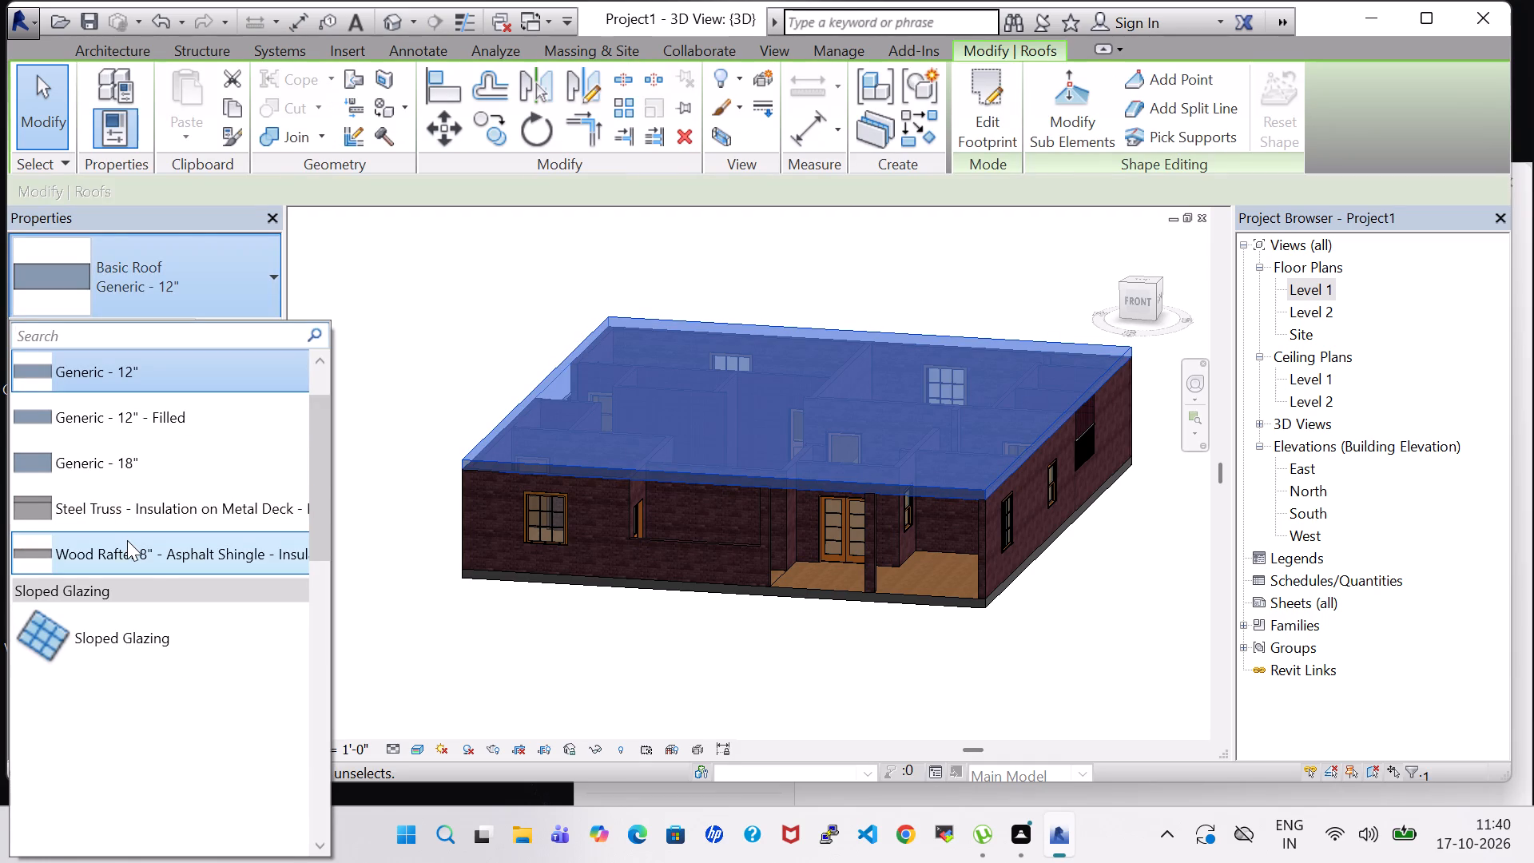
click(127, 540)
click(403, 374)
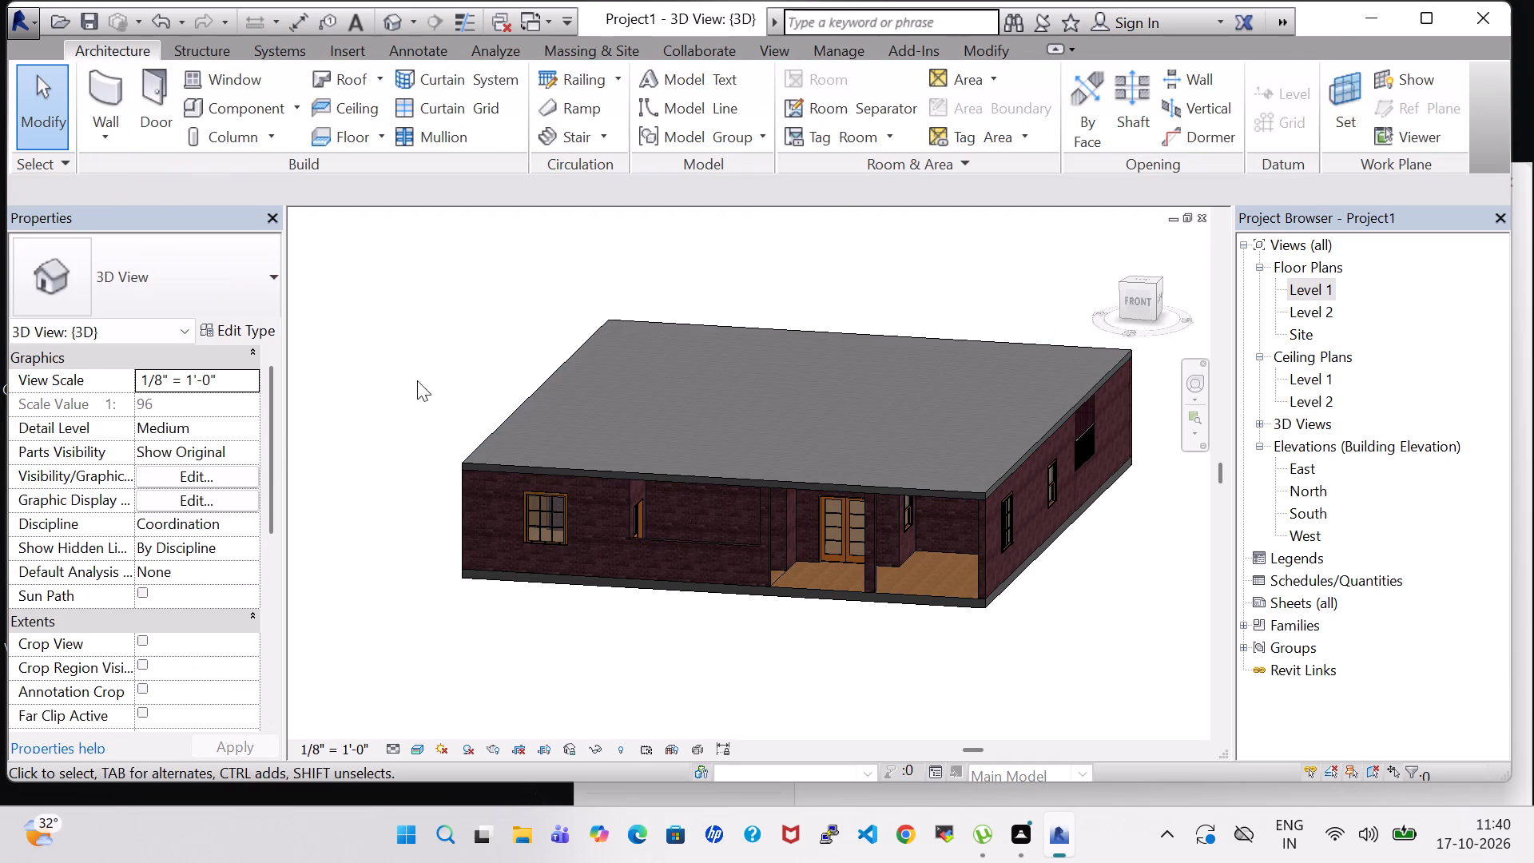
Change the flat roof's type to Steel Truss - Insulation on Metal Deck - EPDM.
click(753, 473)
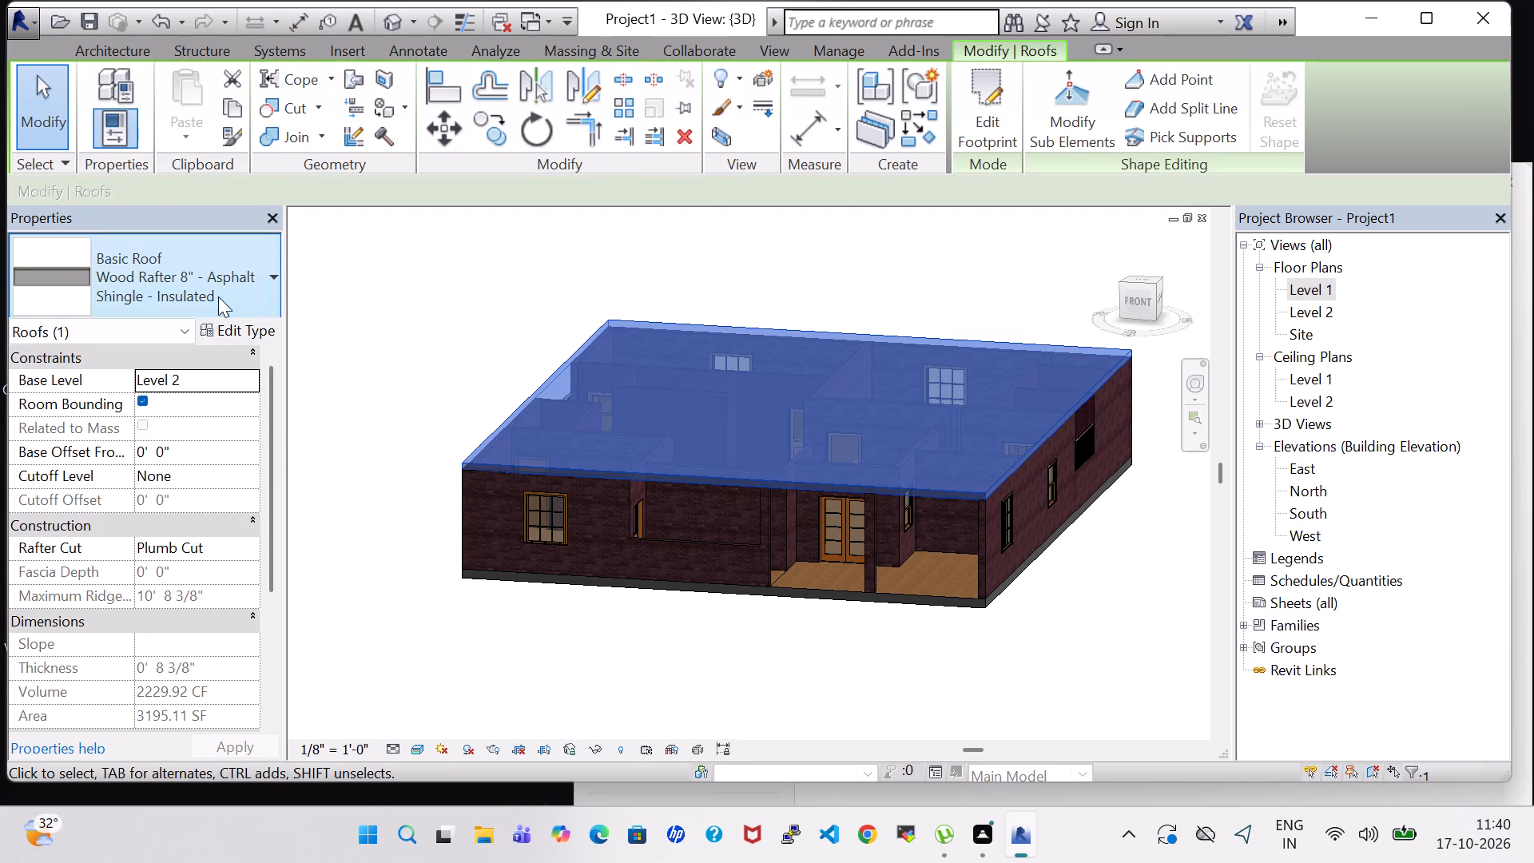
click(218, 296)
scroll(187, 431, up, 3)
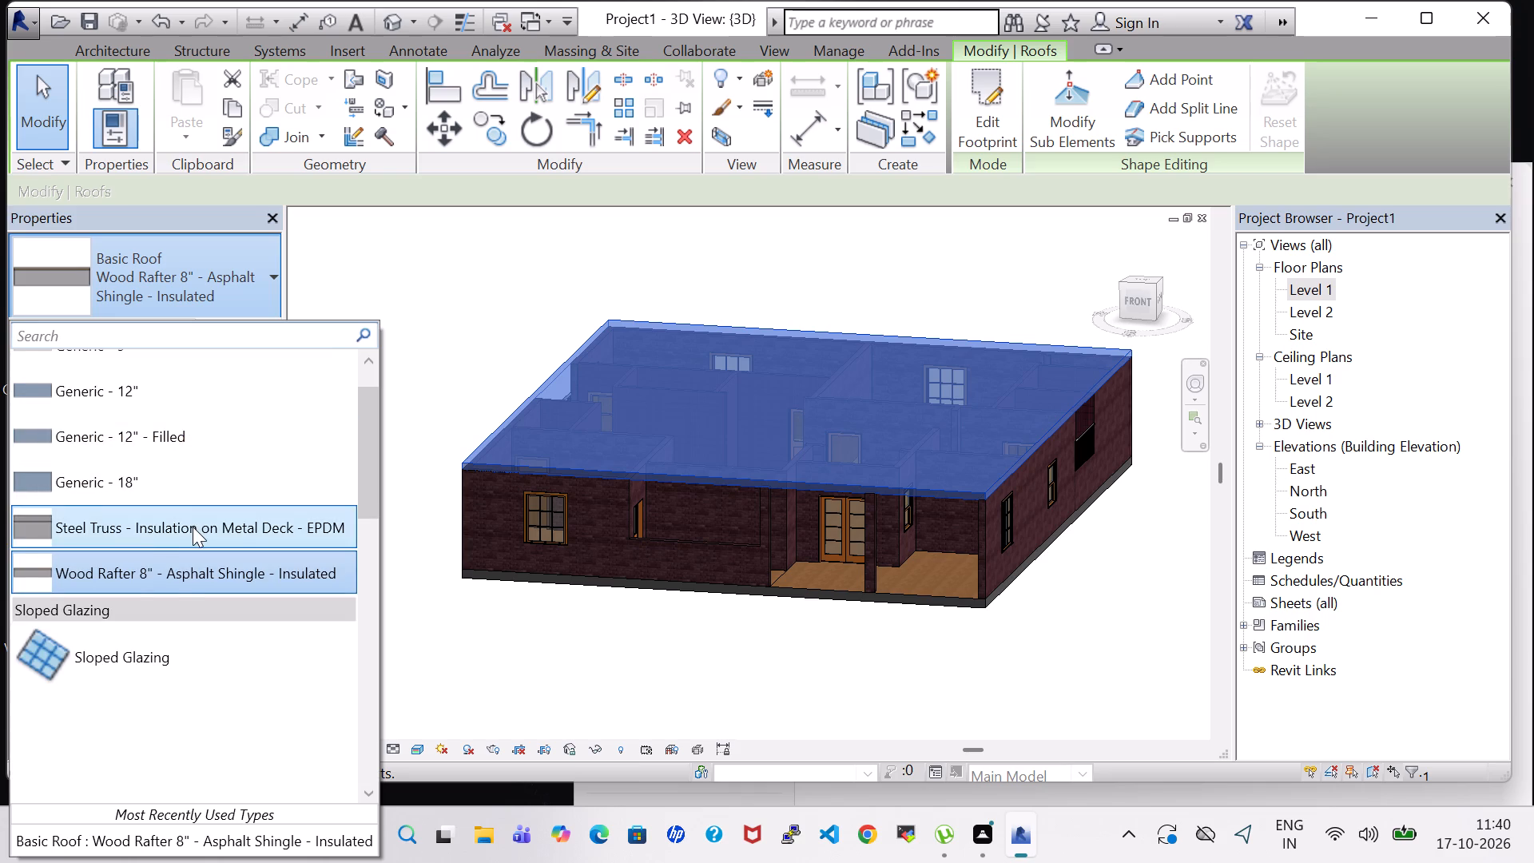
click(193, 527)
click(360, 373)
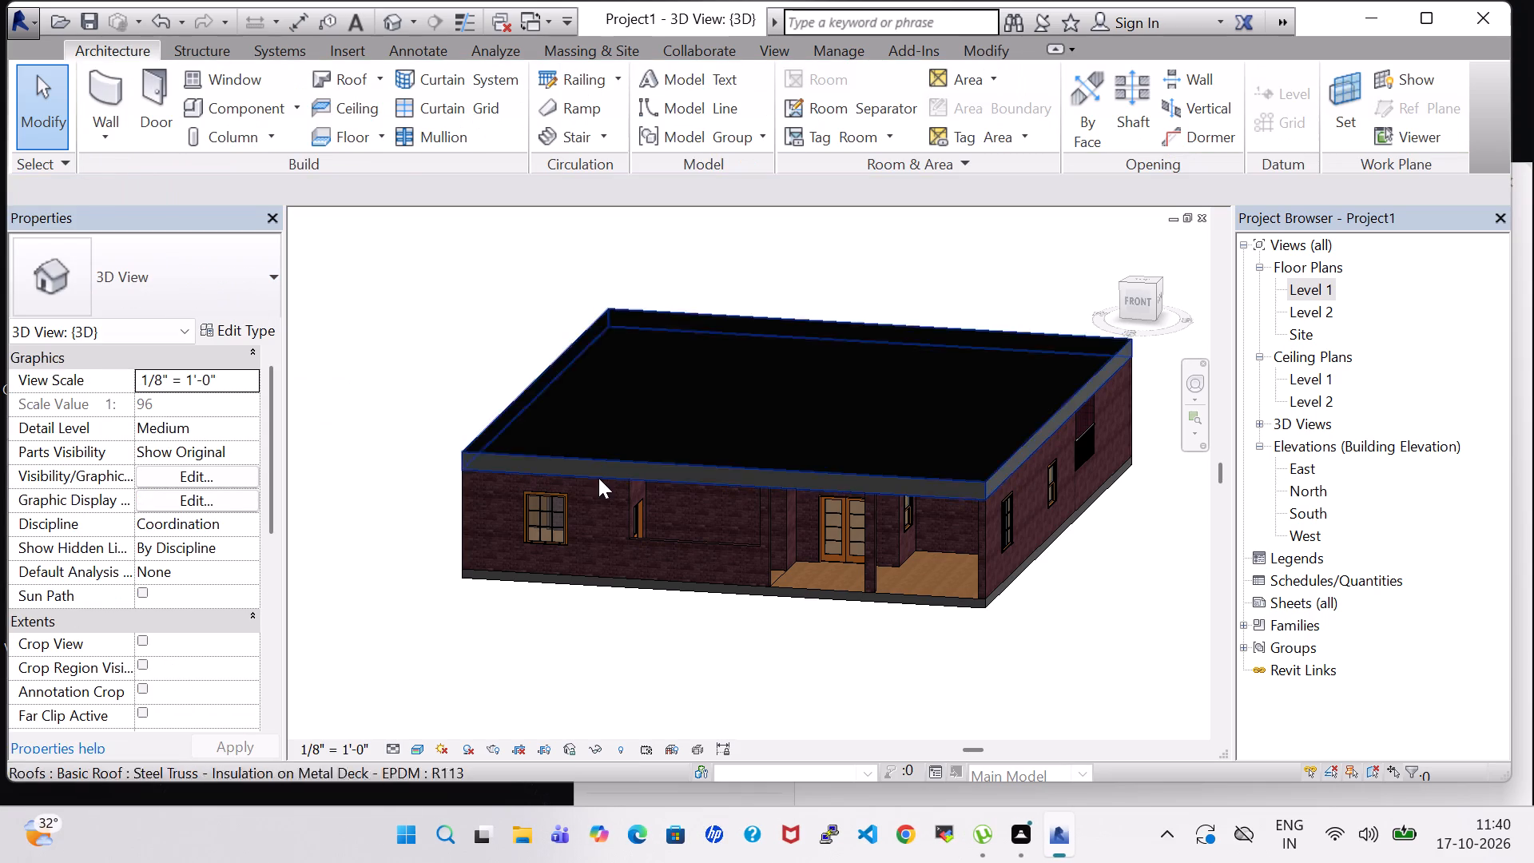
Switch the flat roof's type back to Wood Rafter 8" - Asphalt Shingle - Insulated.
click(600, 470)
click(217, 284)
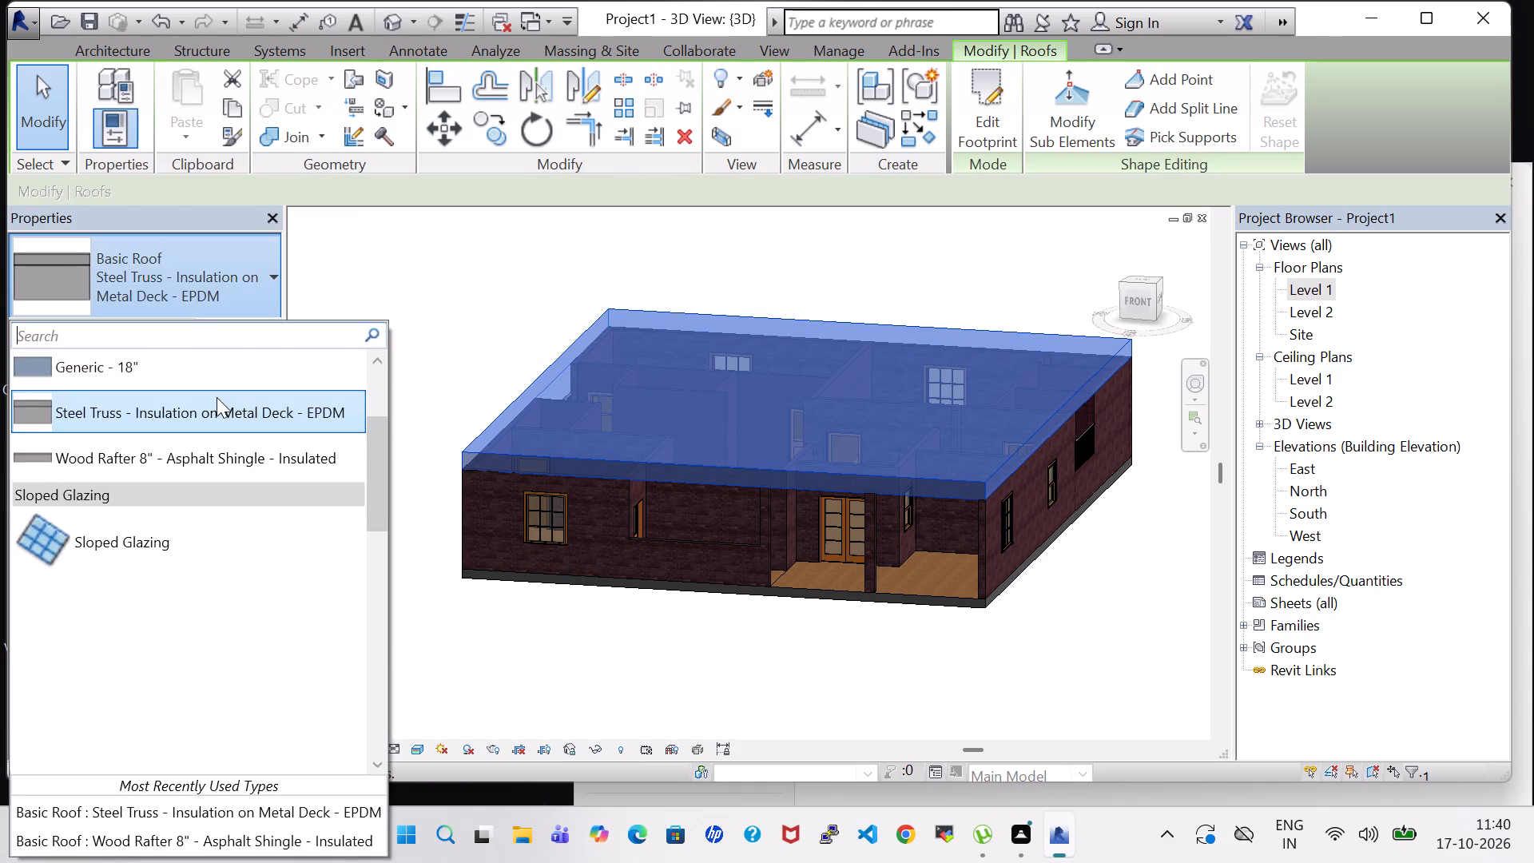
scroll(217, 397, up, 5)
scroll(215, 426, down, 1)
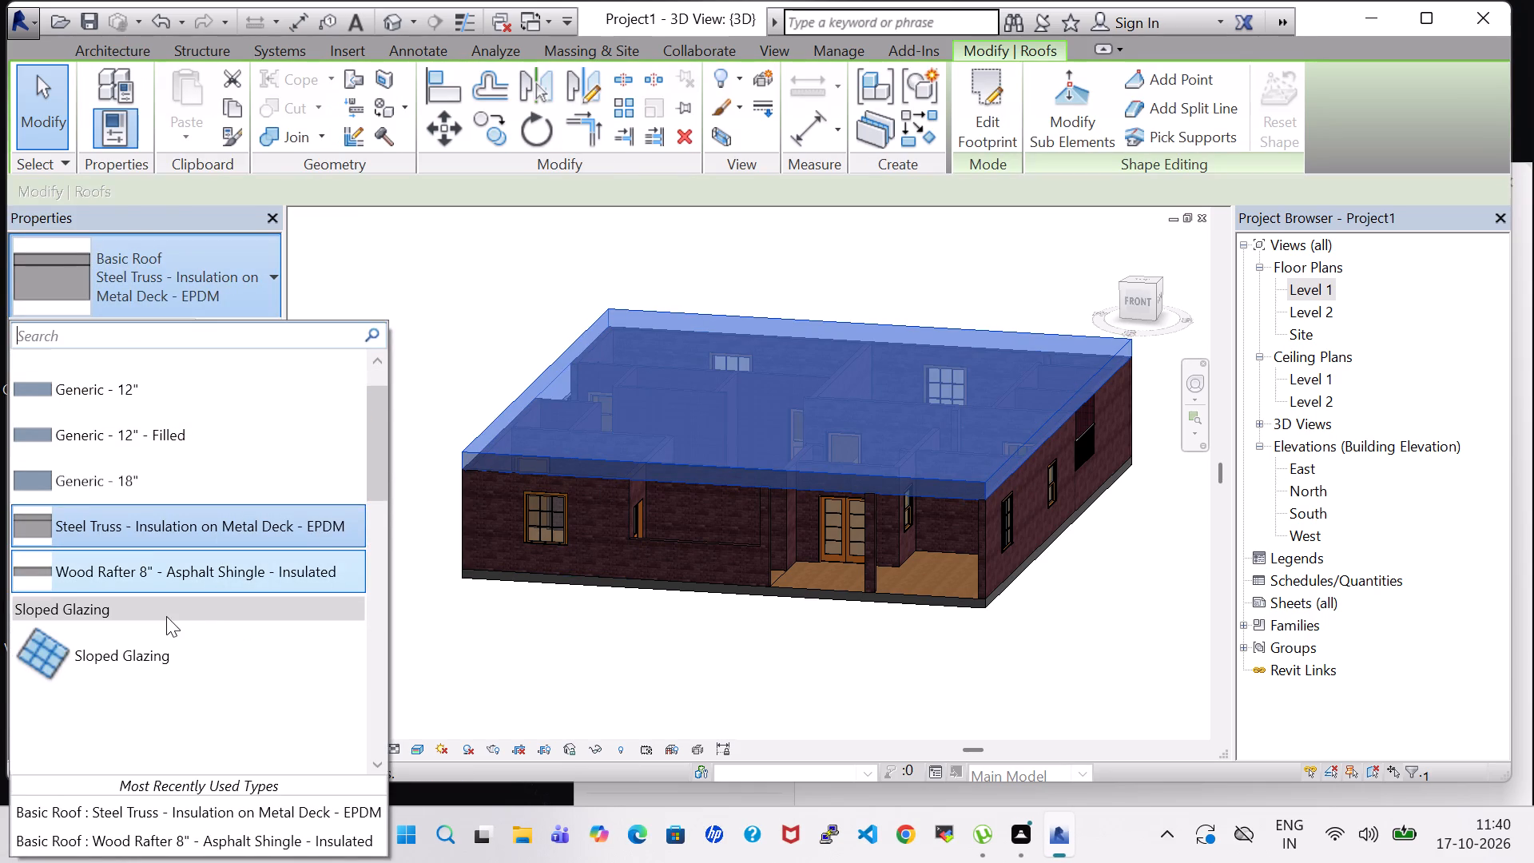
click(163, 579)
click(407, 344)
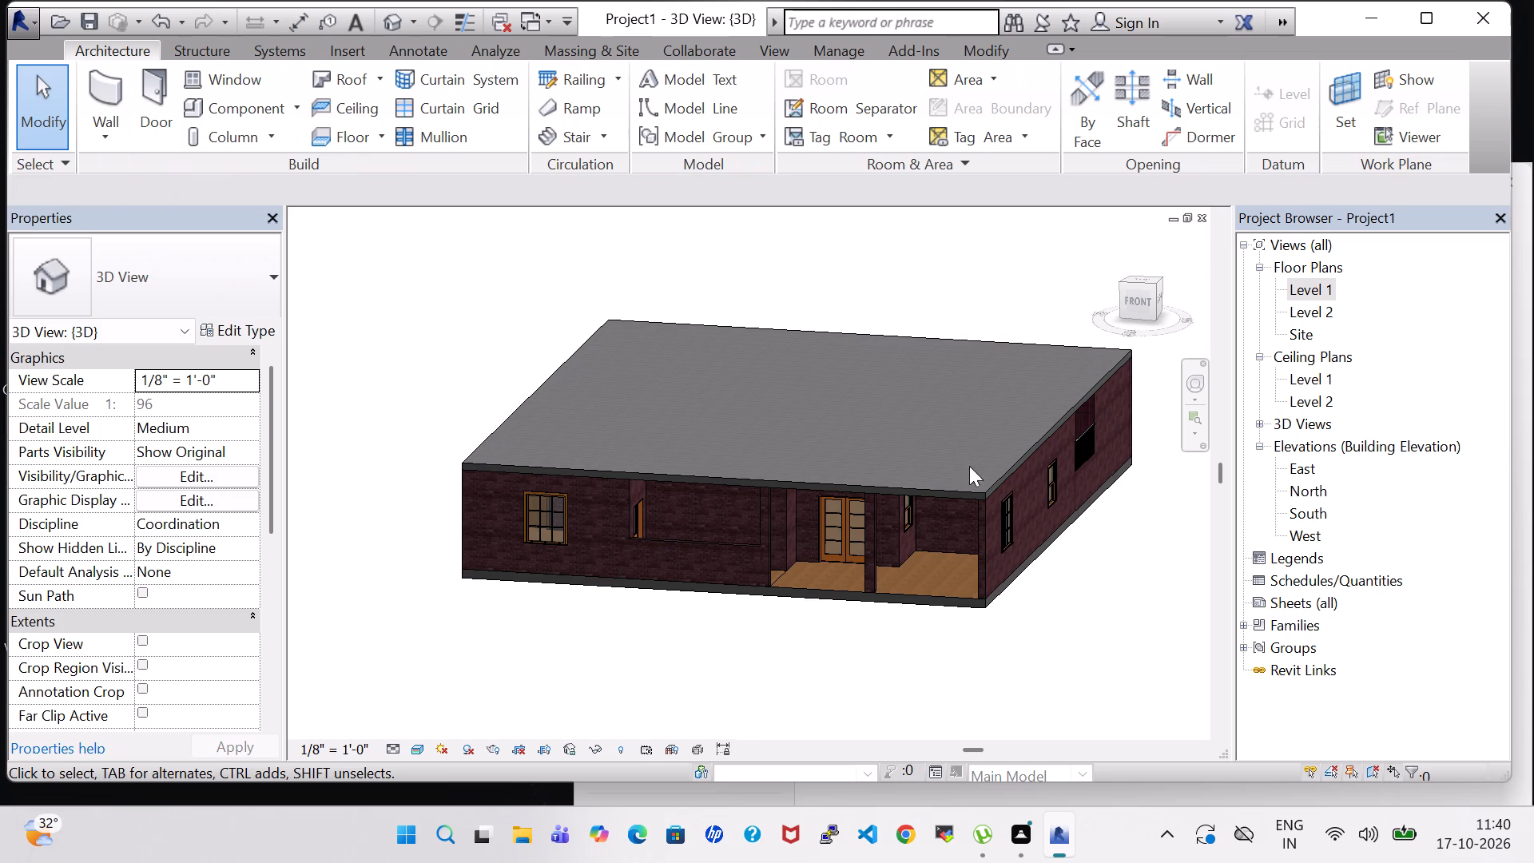
Examine the type properties of the flat roof without changing them.
shift+middle_drag(780, 685, 866, 623)
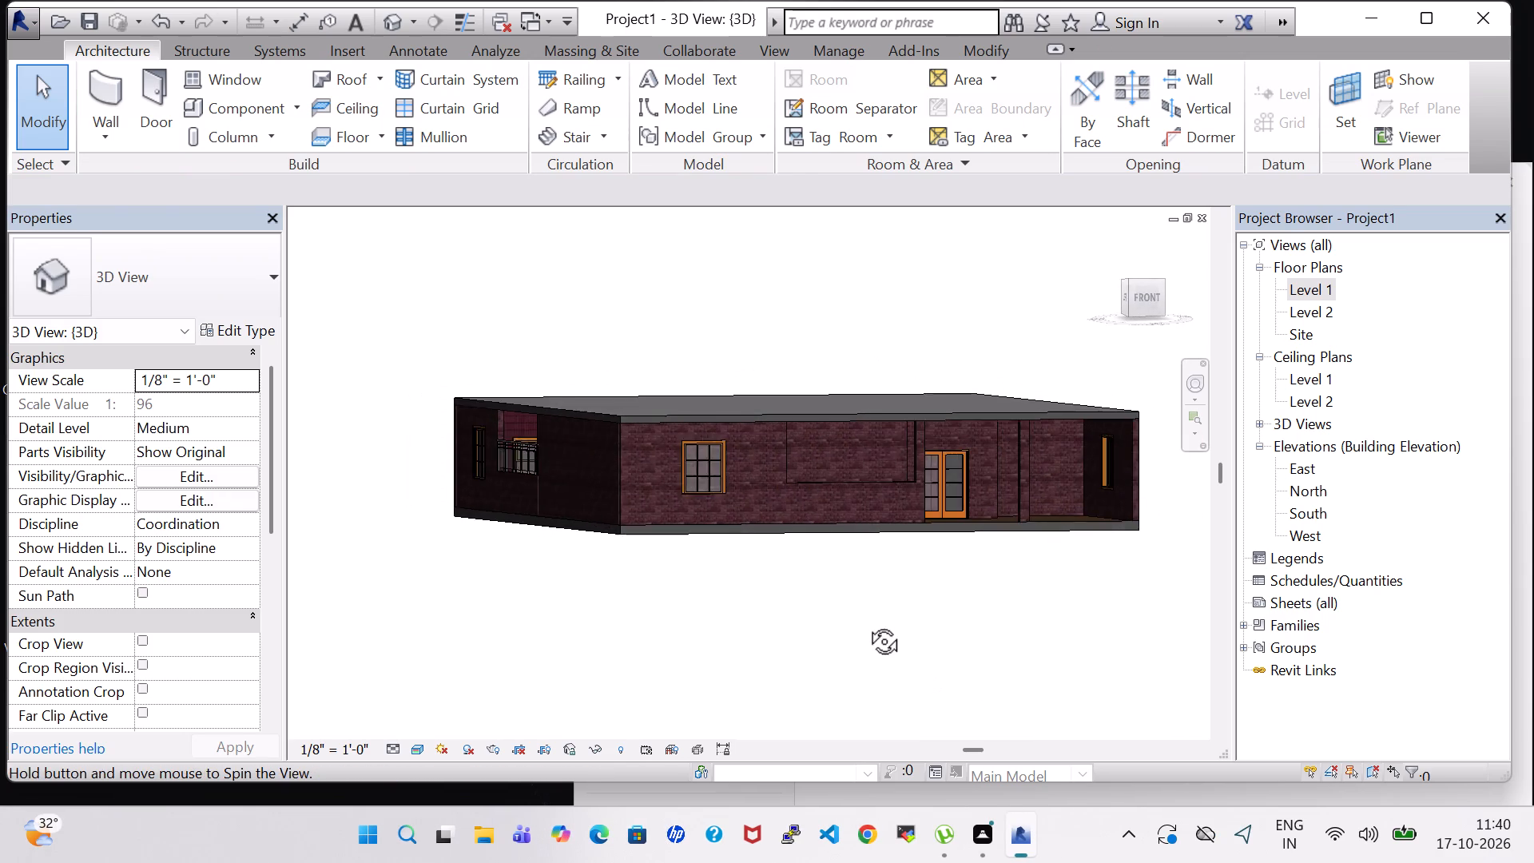
shift+middle_drag(866, 623, 821, 644)
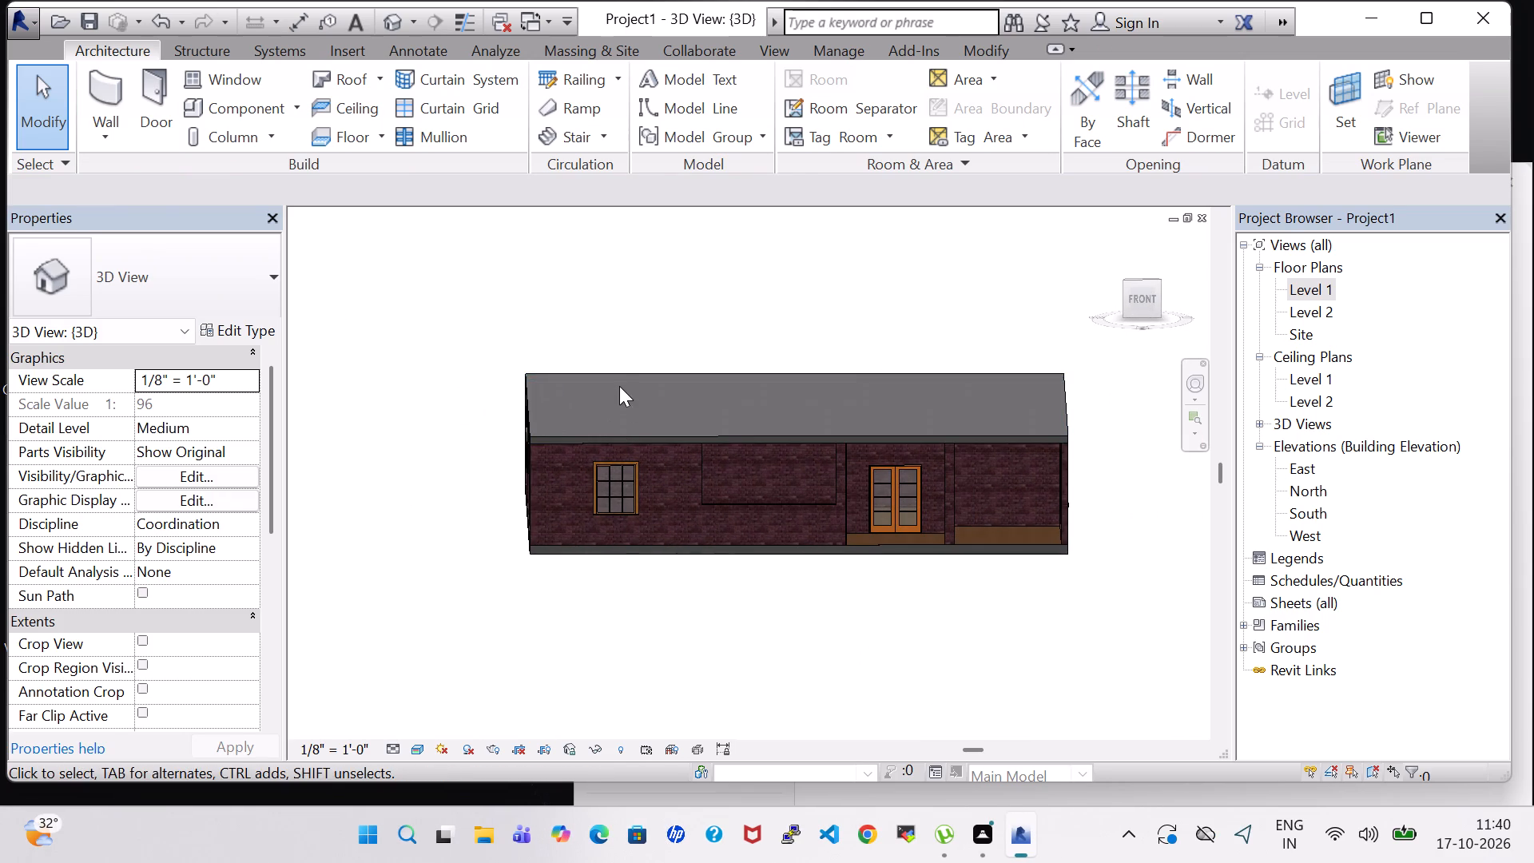
click(619, 367)
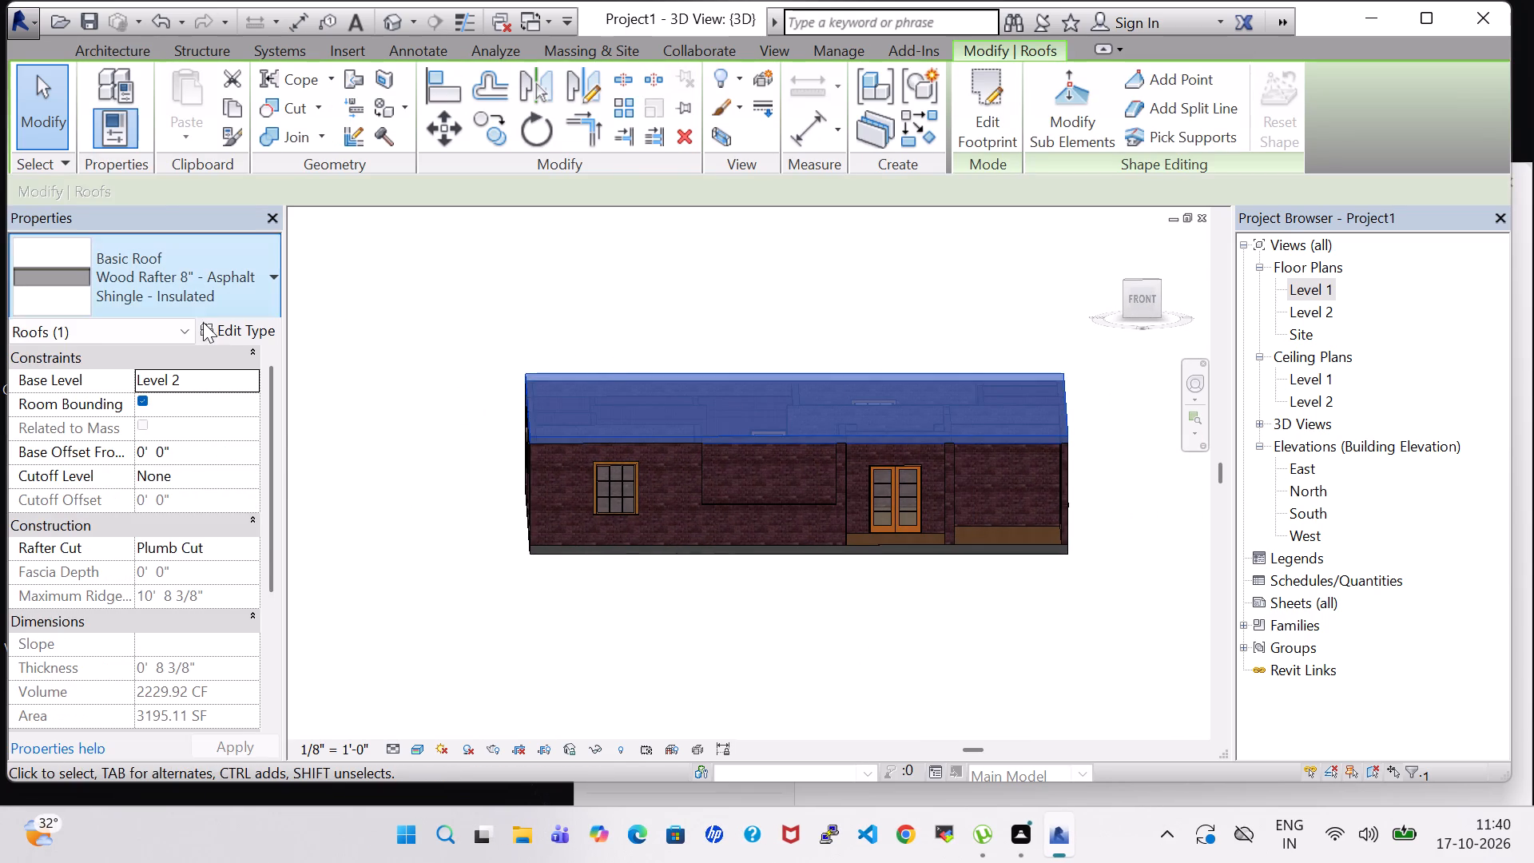
click(214, 336)
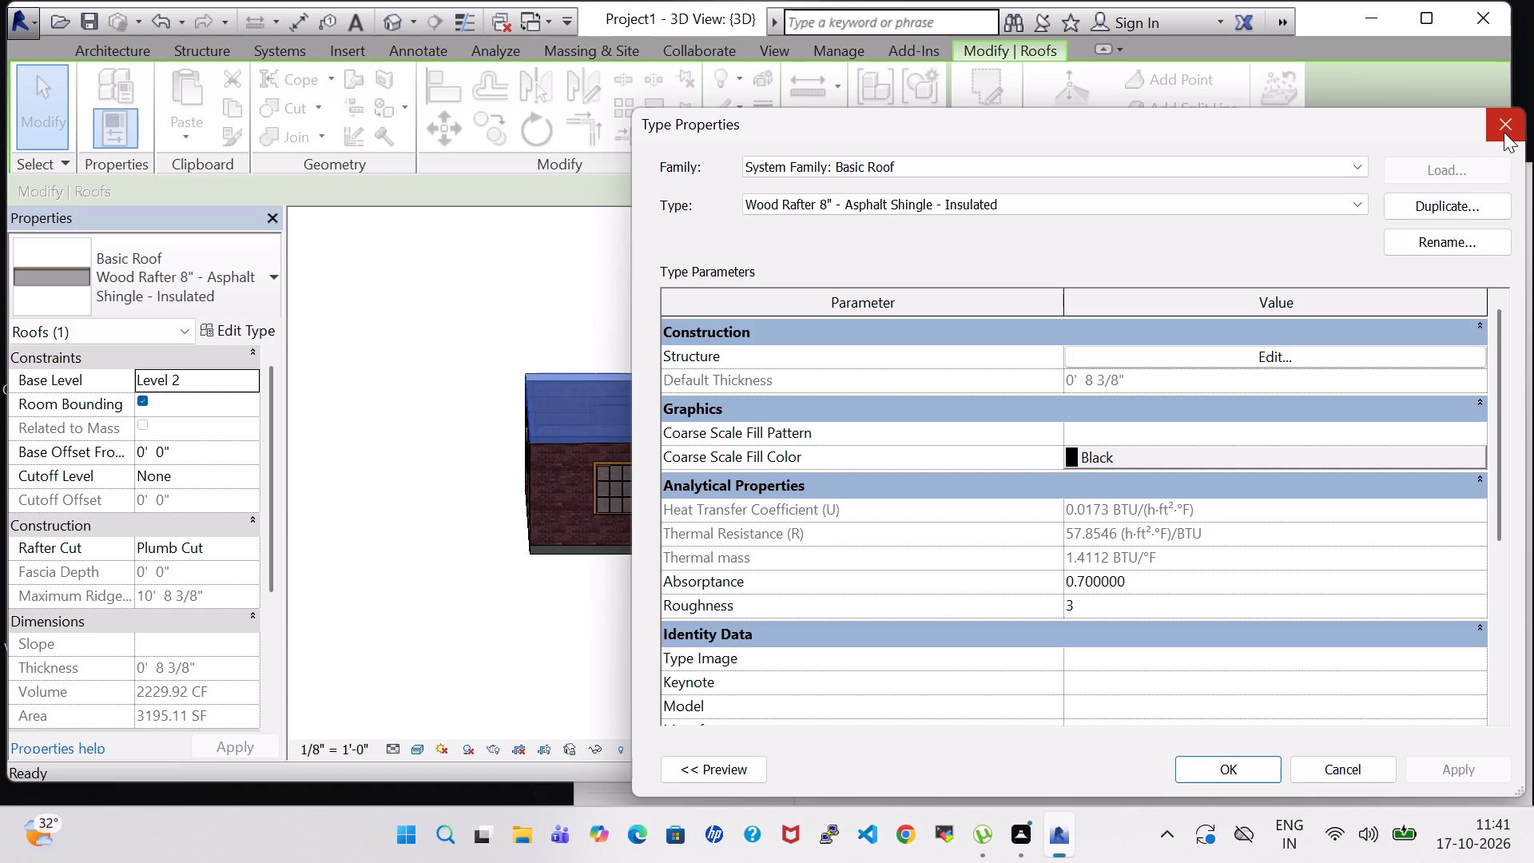
click(1504, 132)
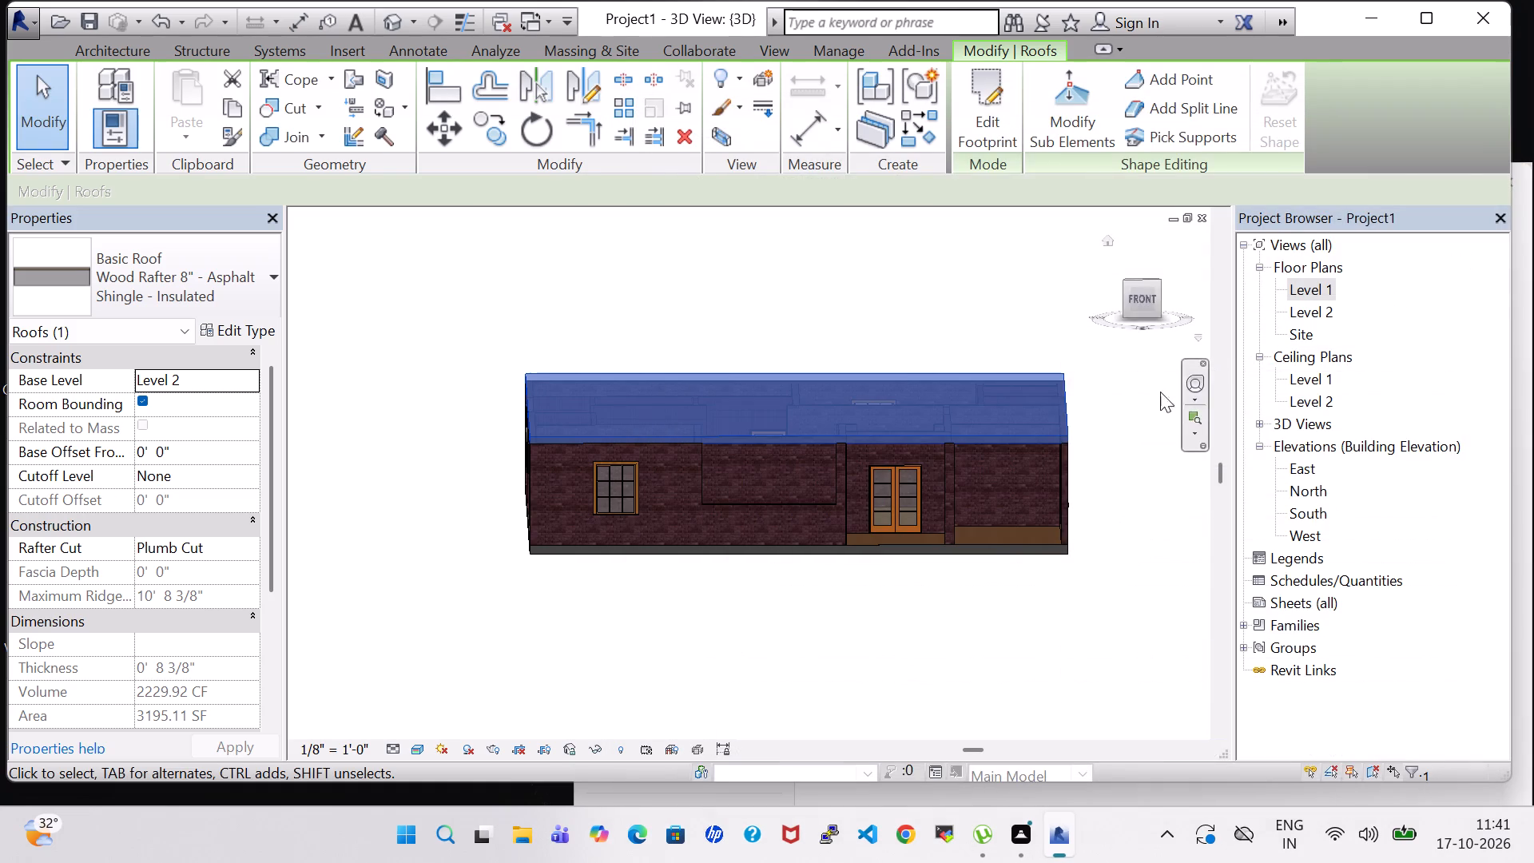
click(992, 652)
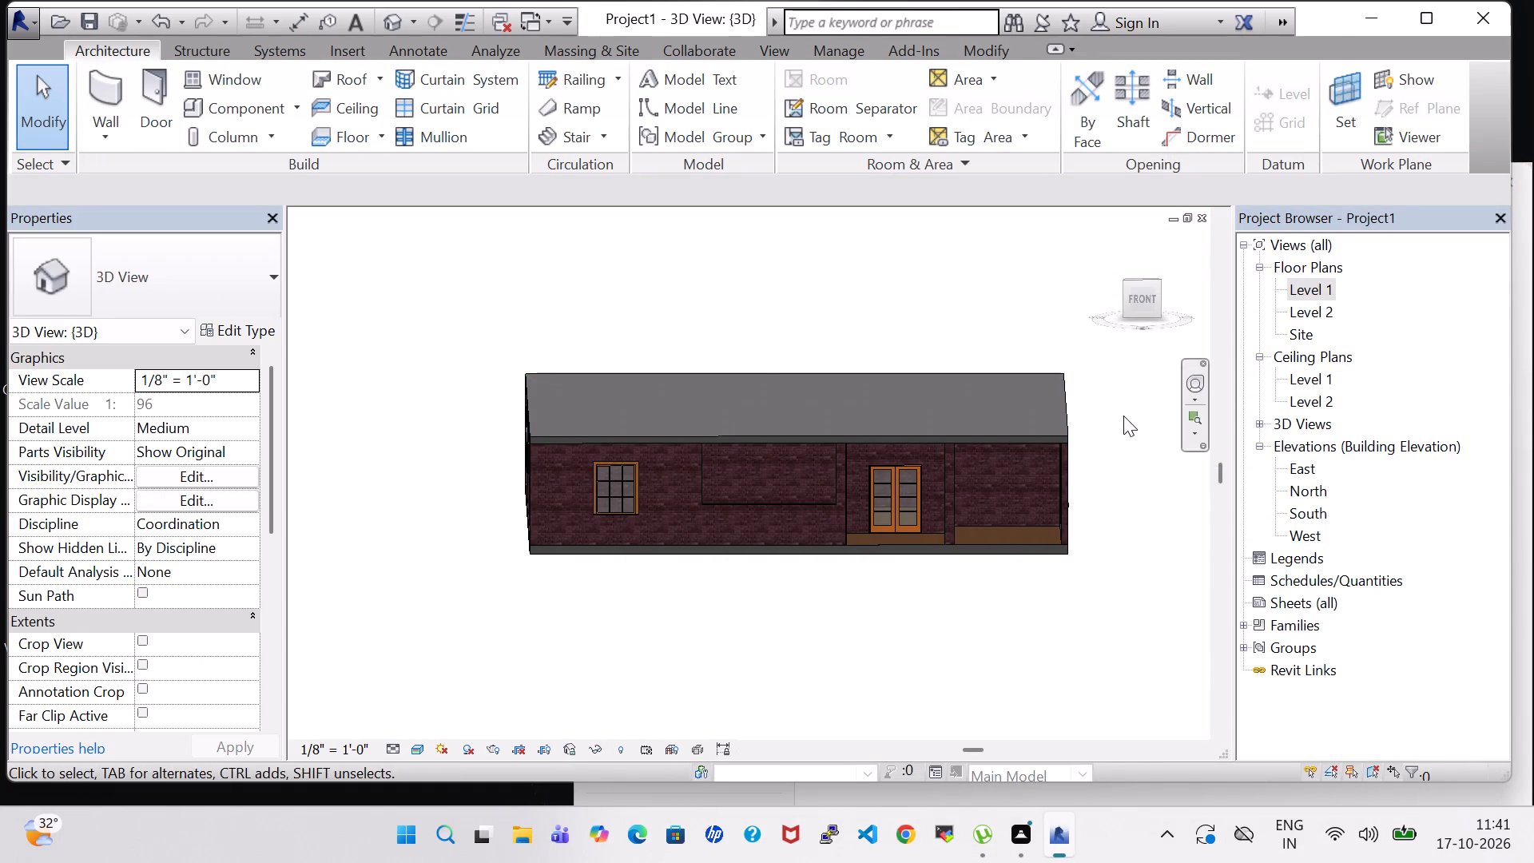
In the Level 1 floor plan, sketch a straight 52'-8" railing path along the bedrooms' outer wall, ending at the dress room corner.
double_click(1290, 284)
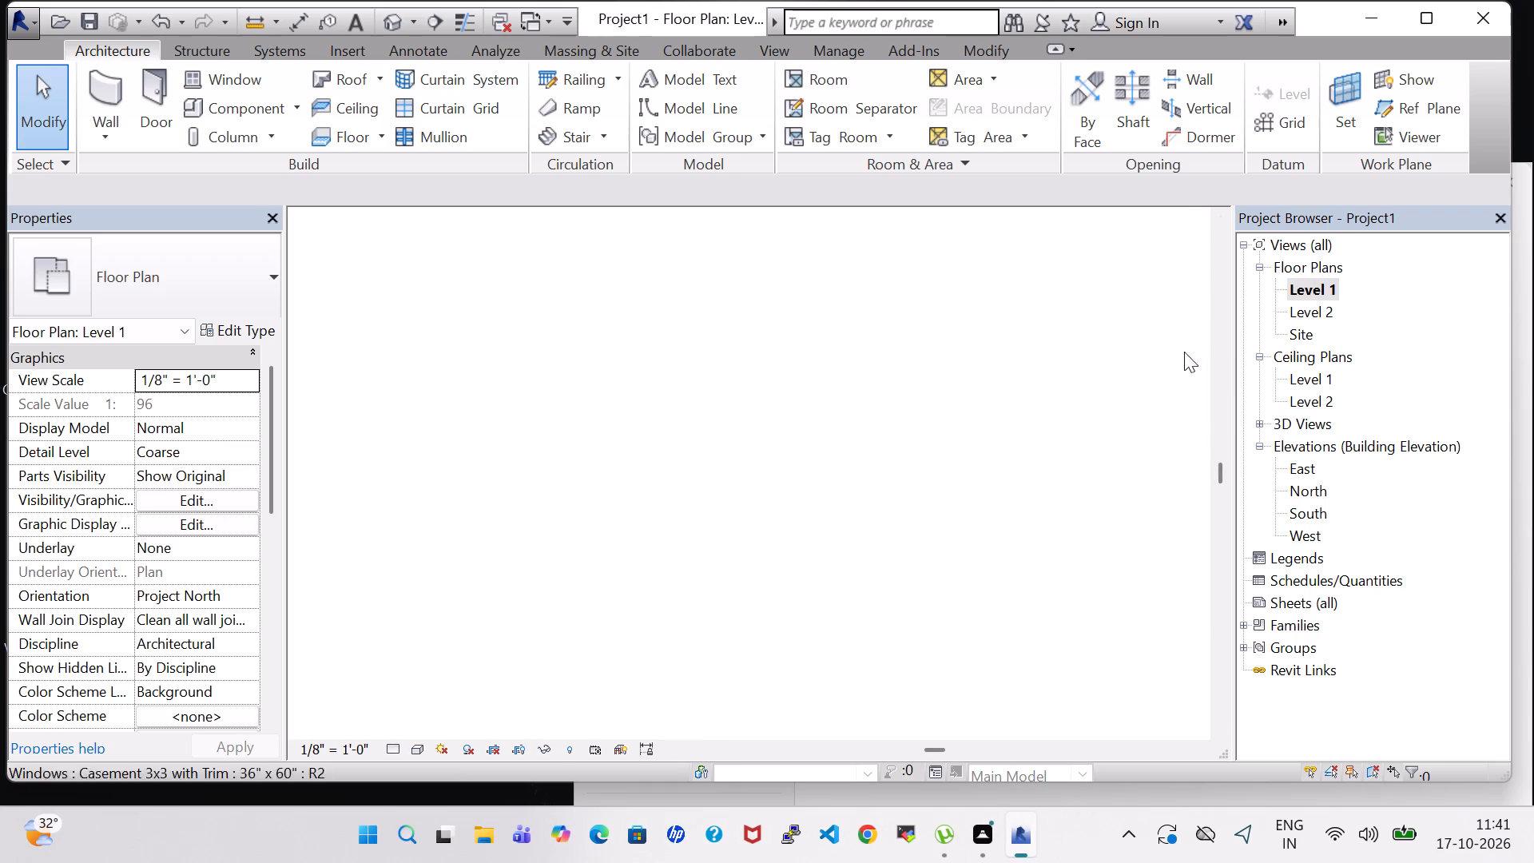
scroll(932, 405, down, 3)
middle_drag(932, 405, 921, 405)
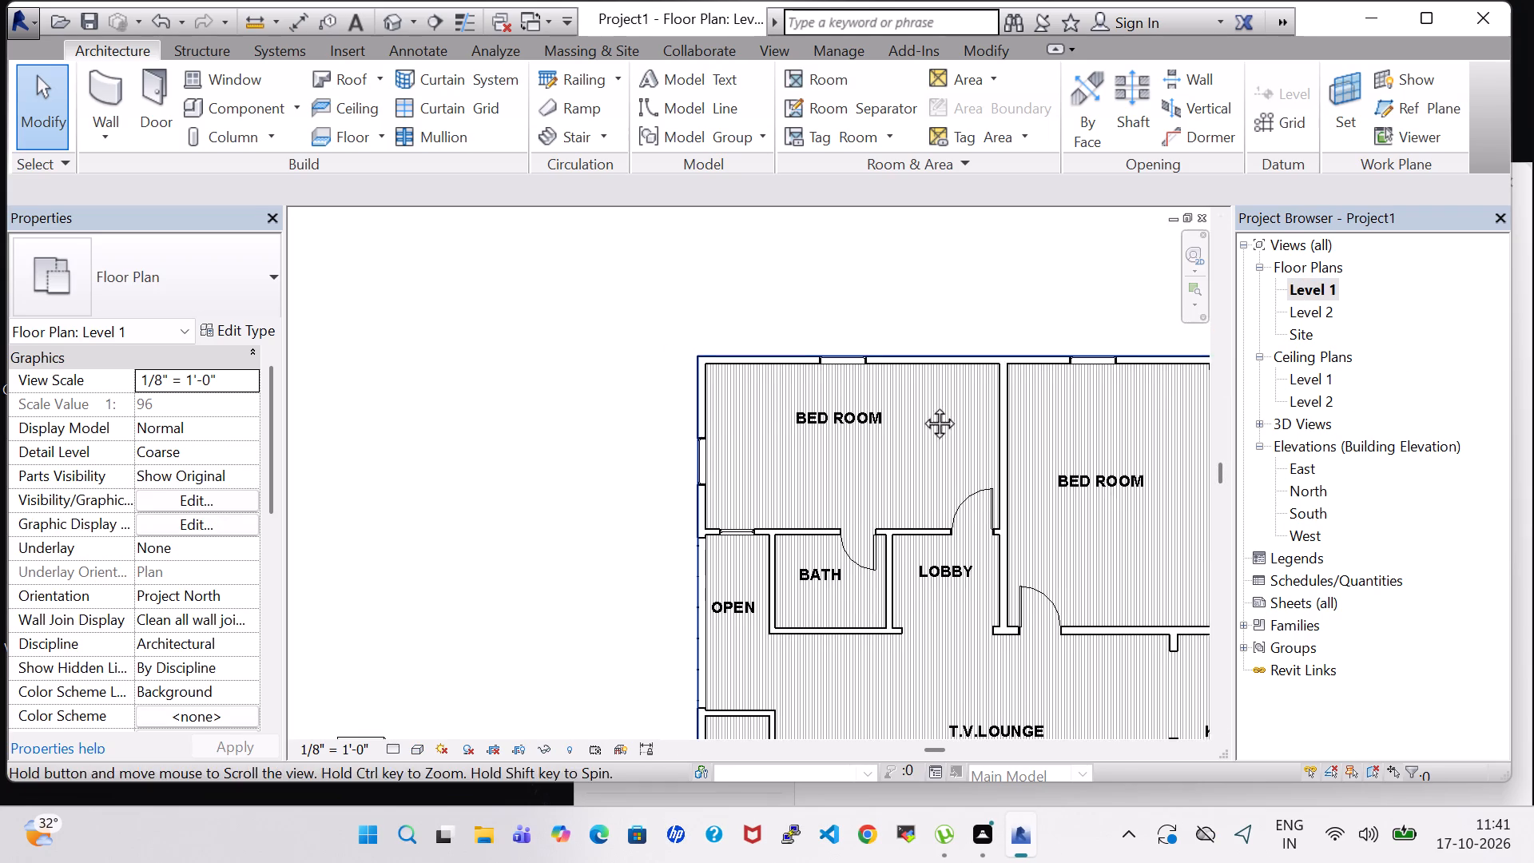
middle_drag(921, 405, 869, 393)
scroll(869, 393, down, 3)
middle_drag(870, 394, 703, 334)
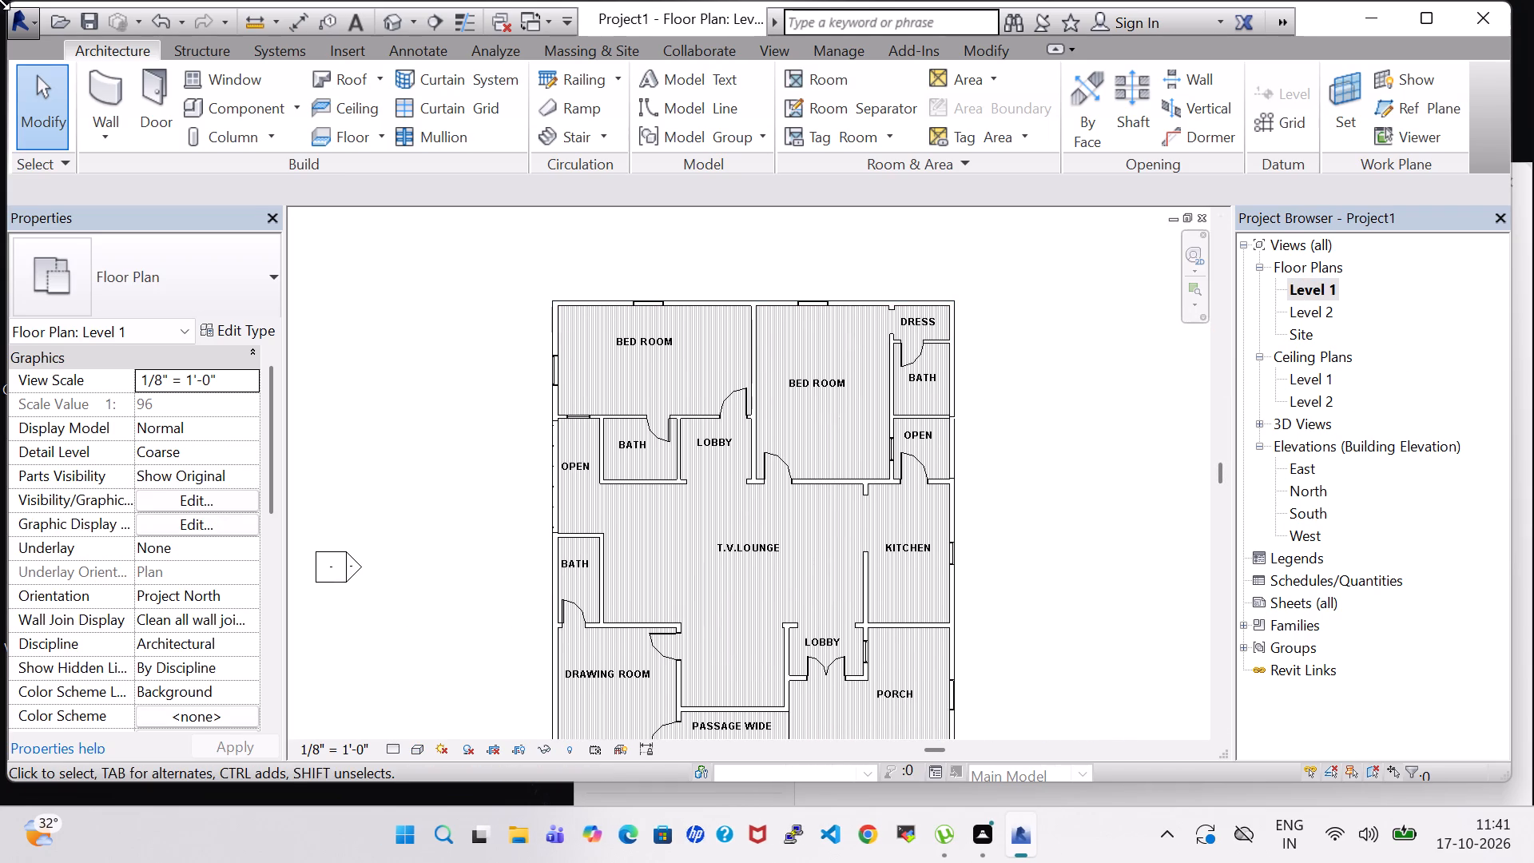
click(538, 74)
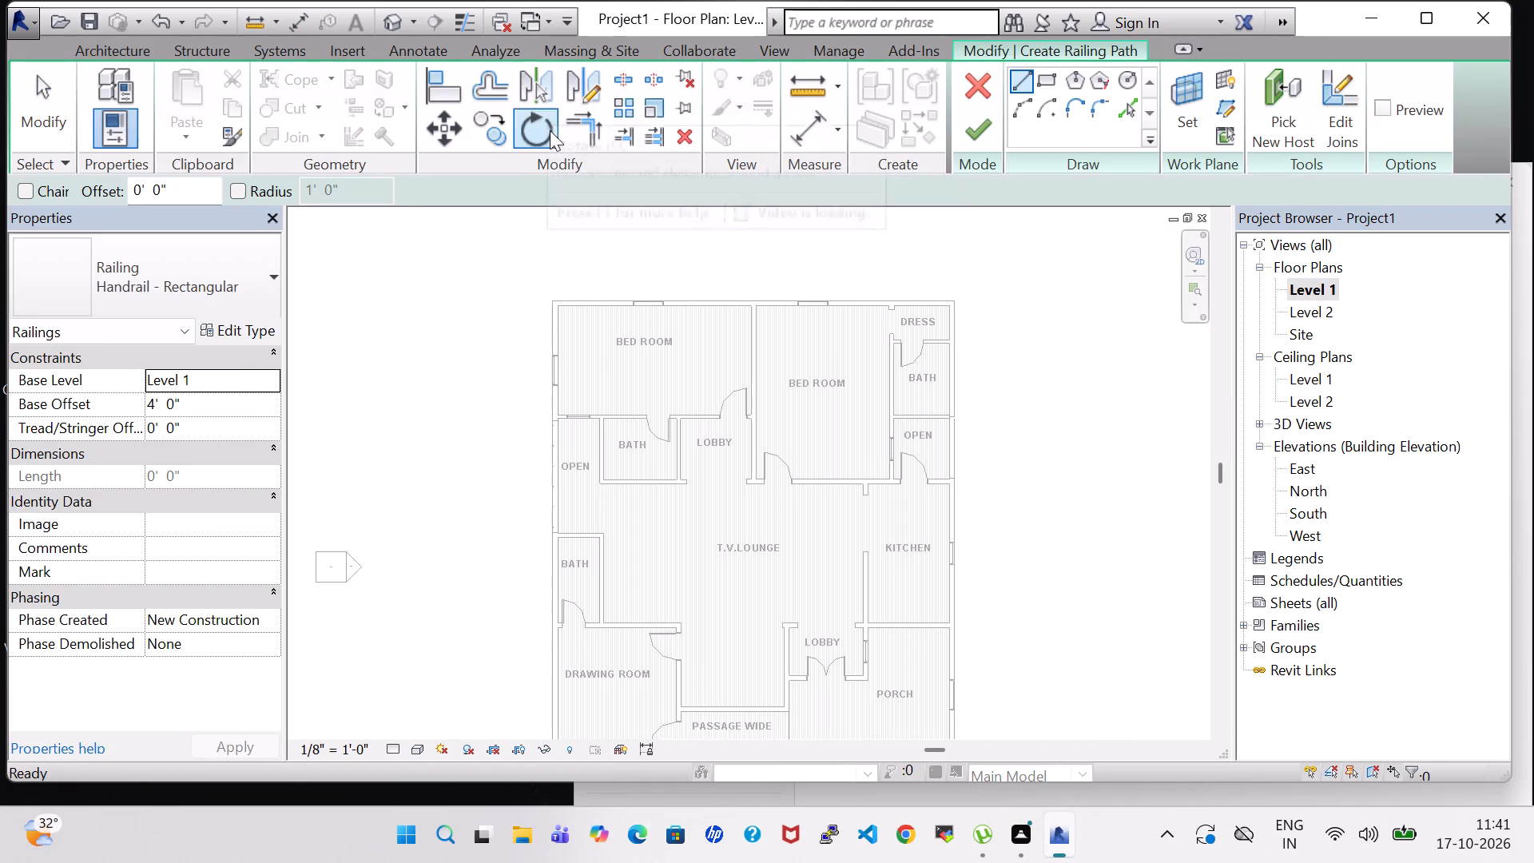
scroll(755, 208, up, 3)
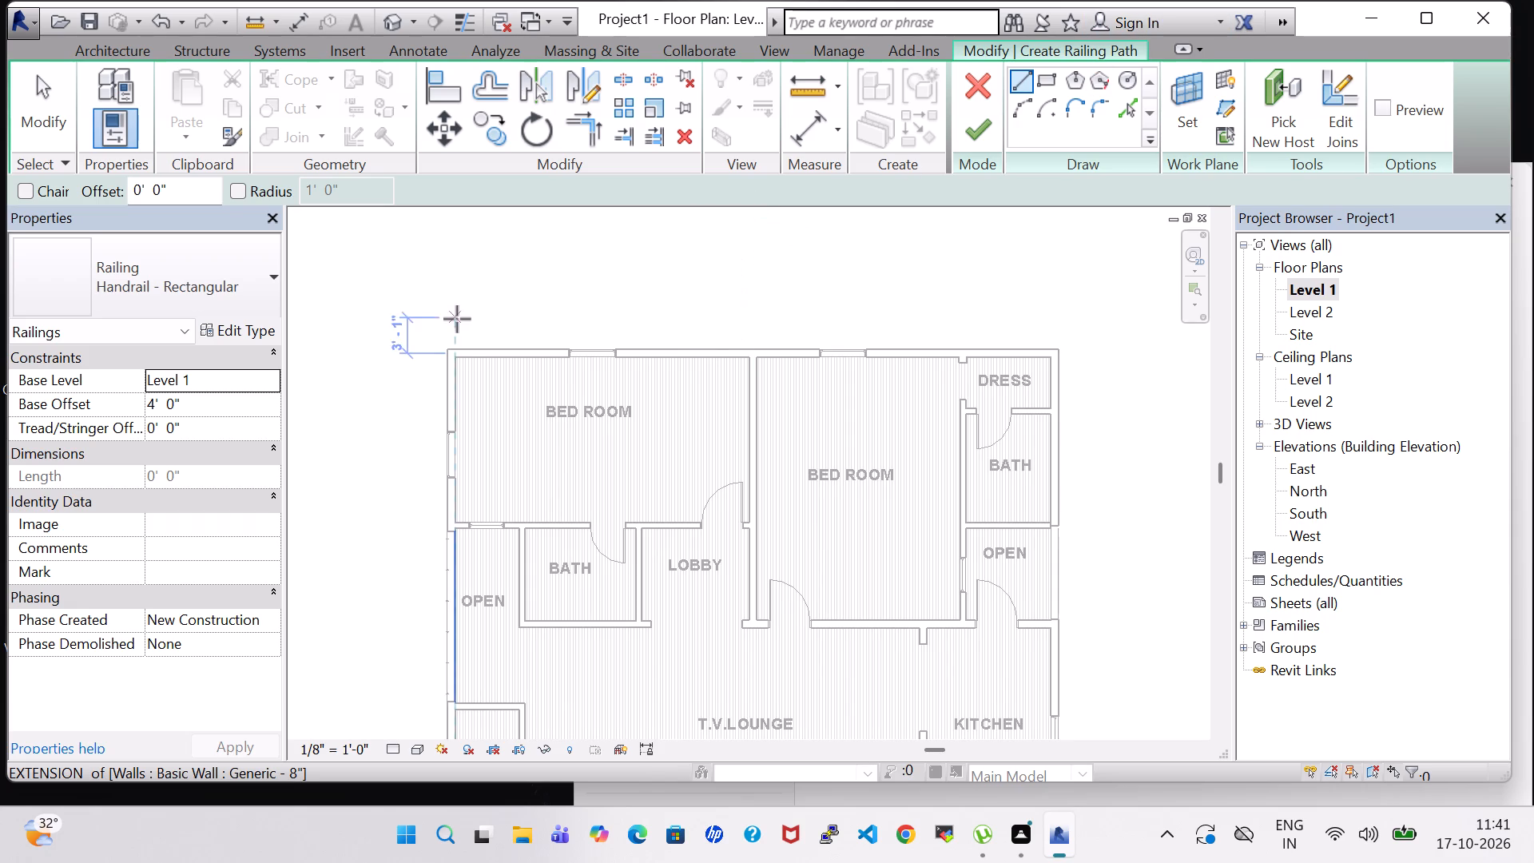
scroll(442, 348, up, 5)
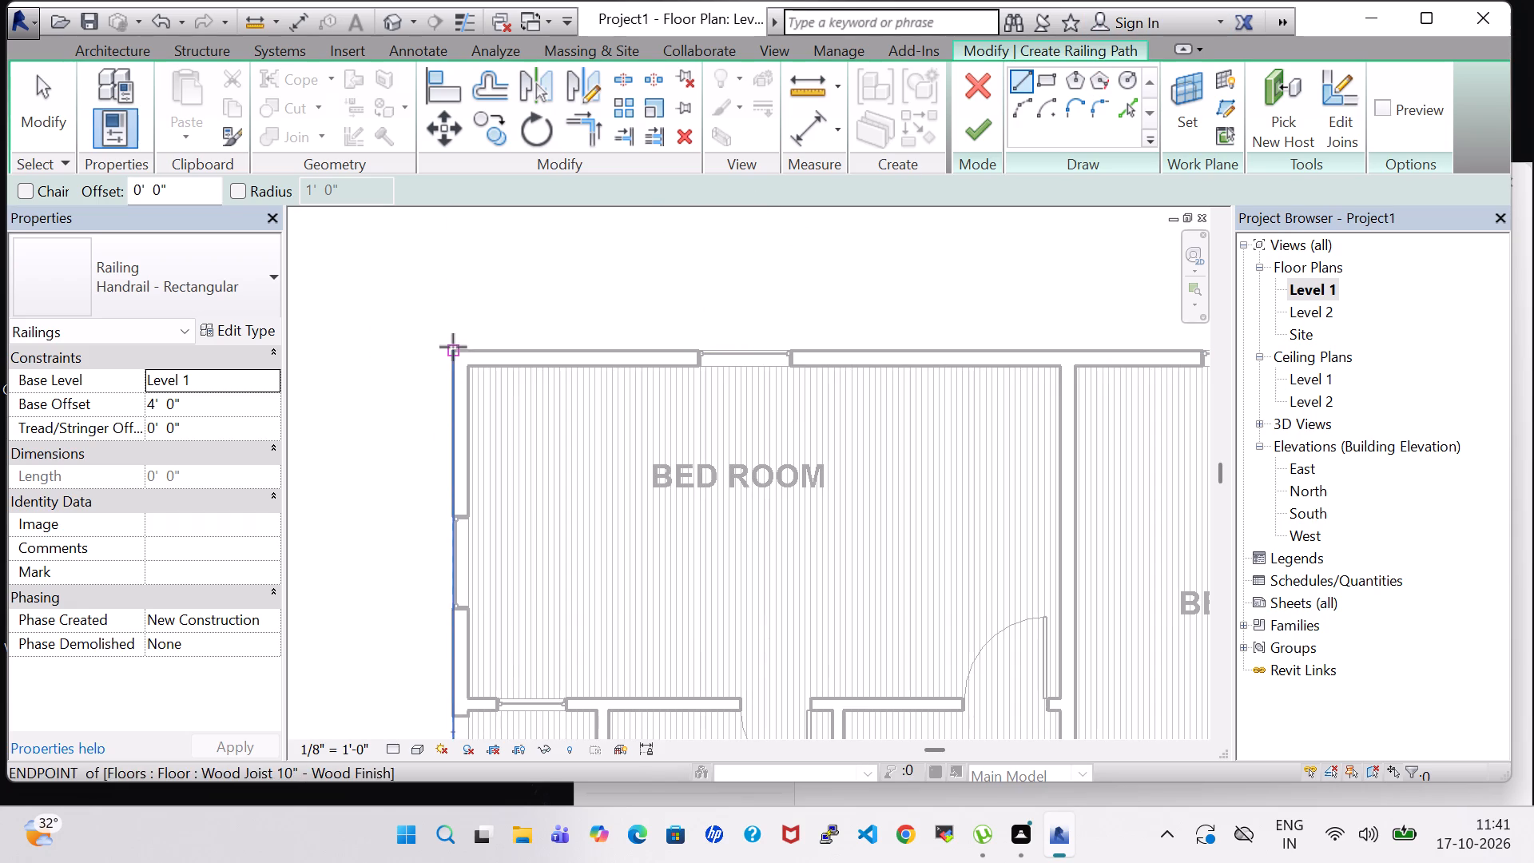
click(453, 347)
middle_drag(1113, 316, 954, 332)
middle_drag(1086, 332, 686, 369)
scroll(697, 376, down, 2)
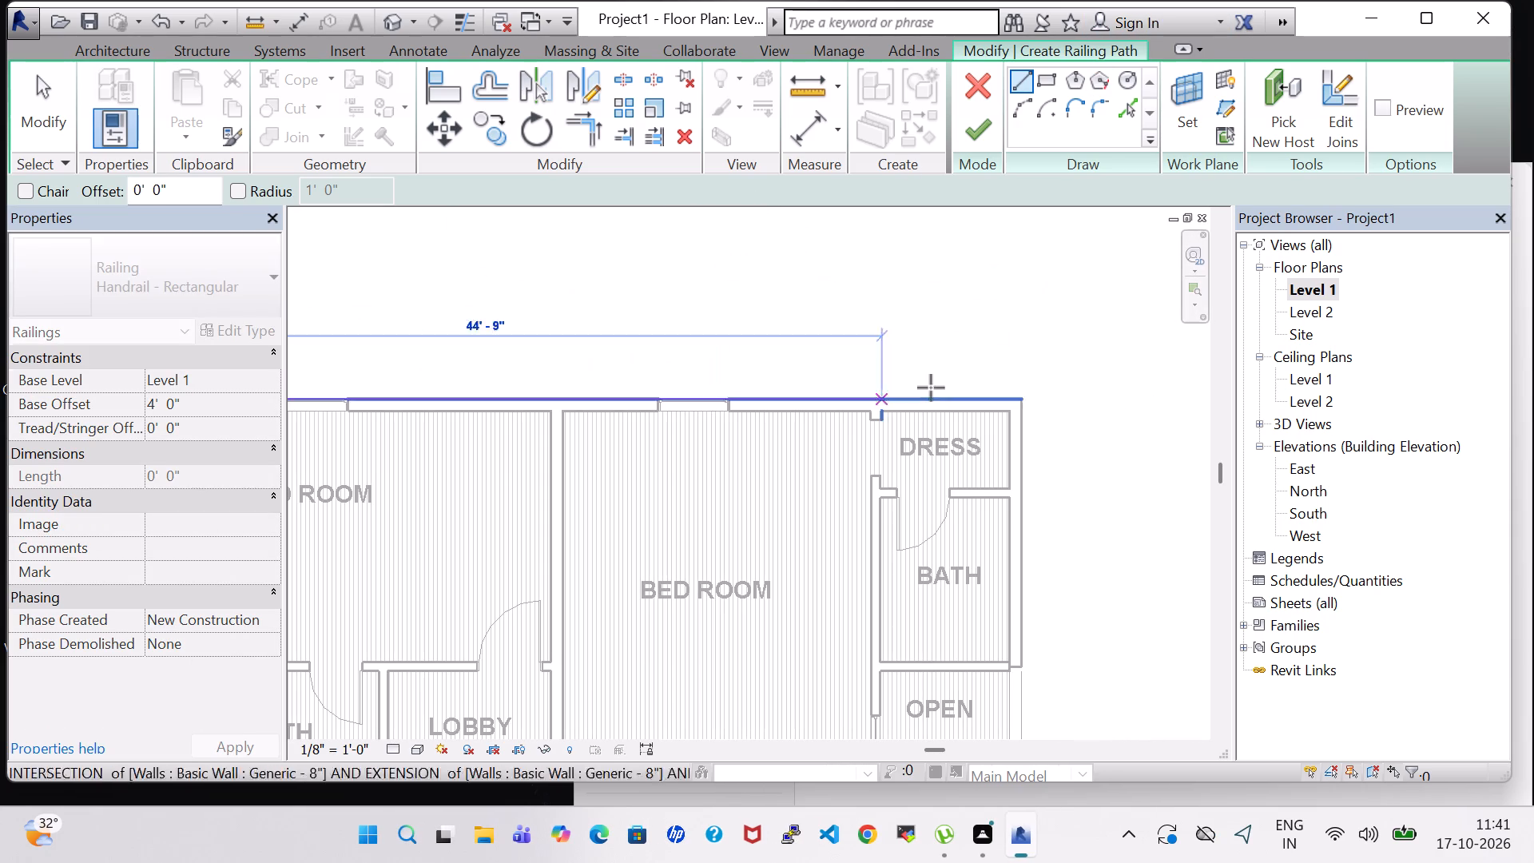
click(1023, 401)
key(Escape)
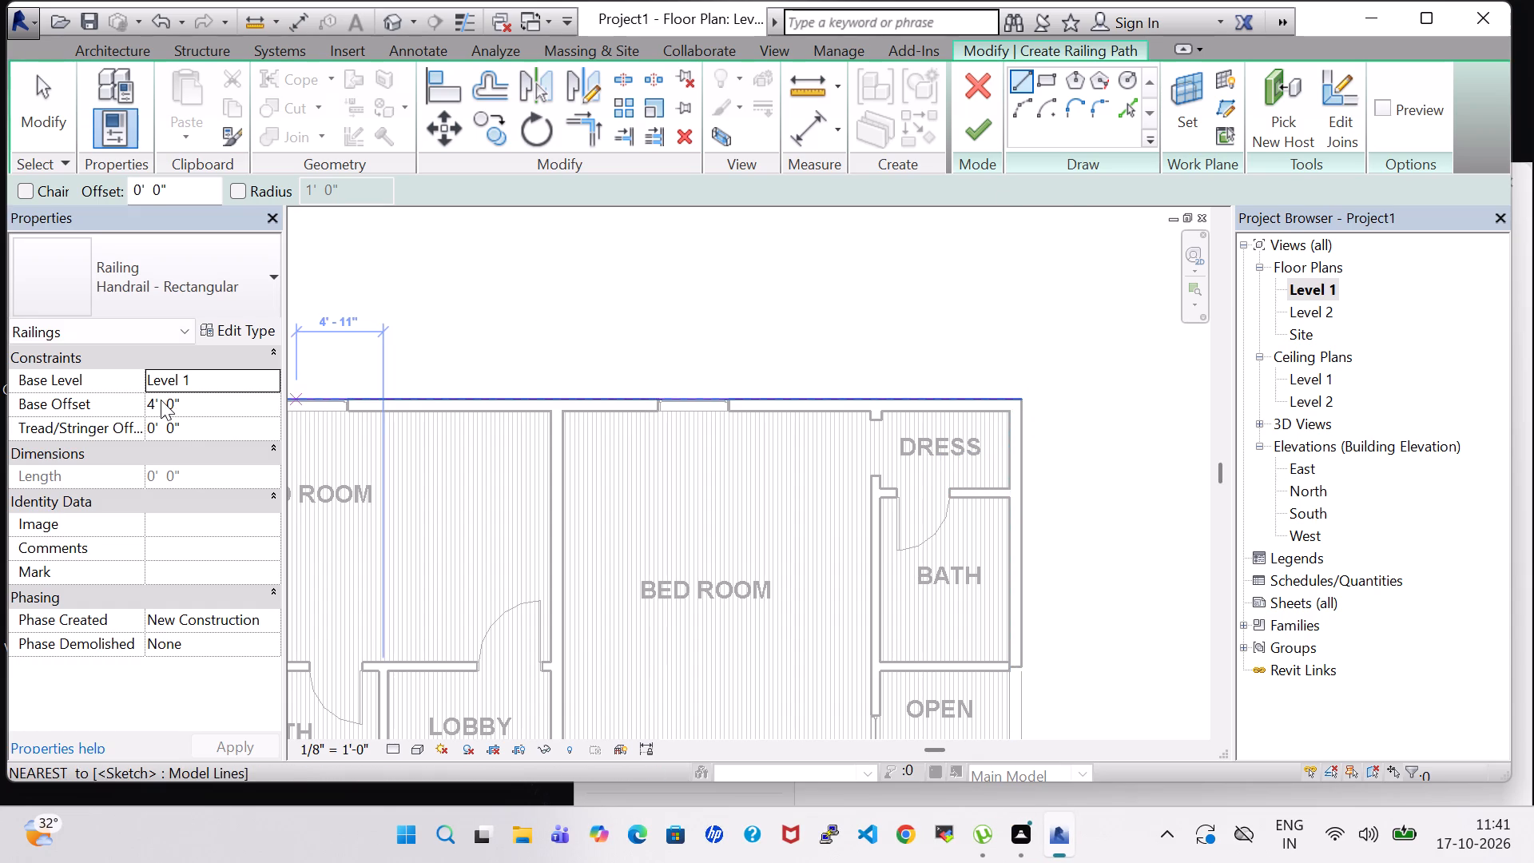
Set the railing's base offset to 10' 8" and finish the railing.
middle_drag(451, 342, 534, 343)
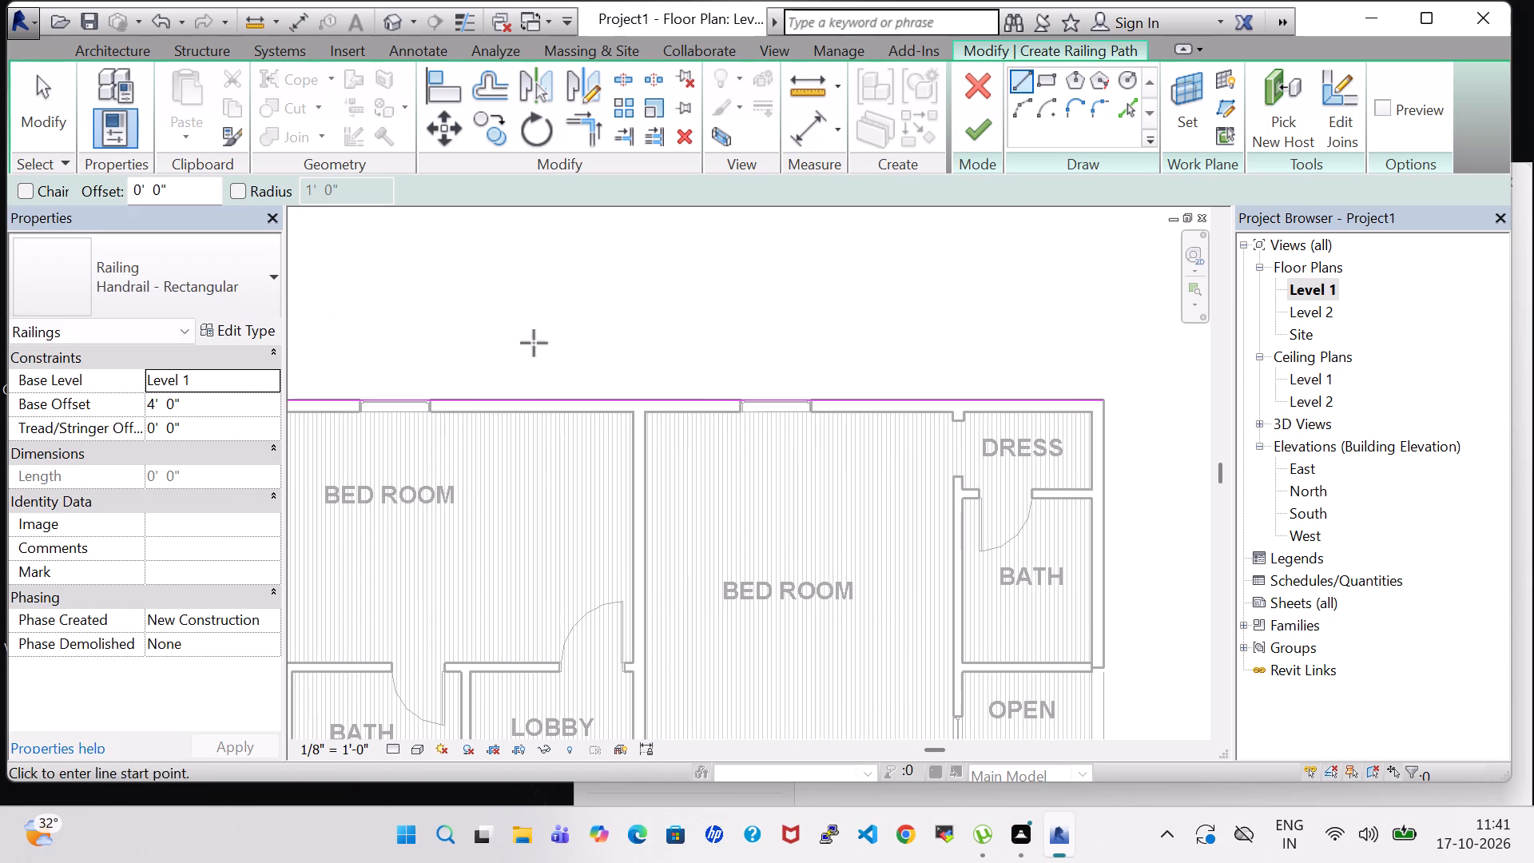
click(157, 400)
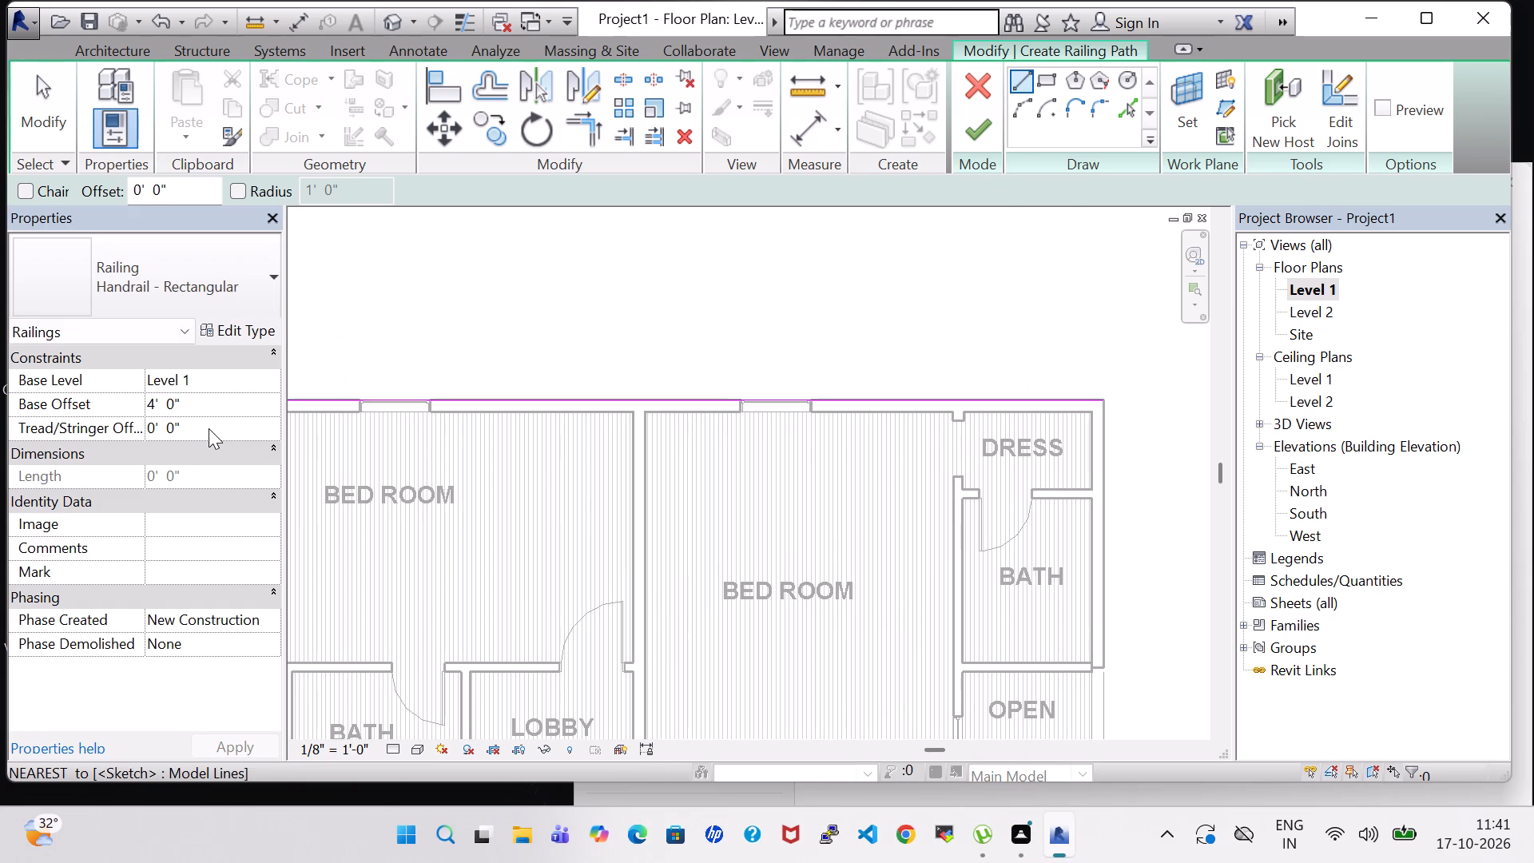
key(BackSpace)
text(10)
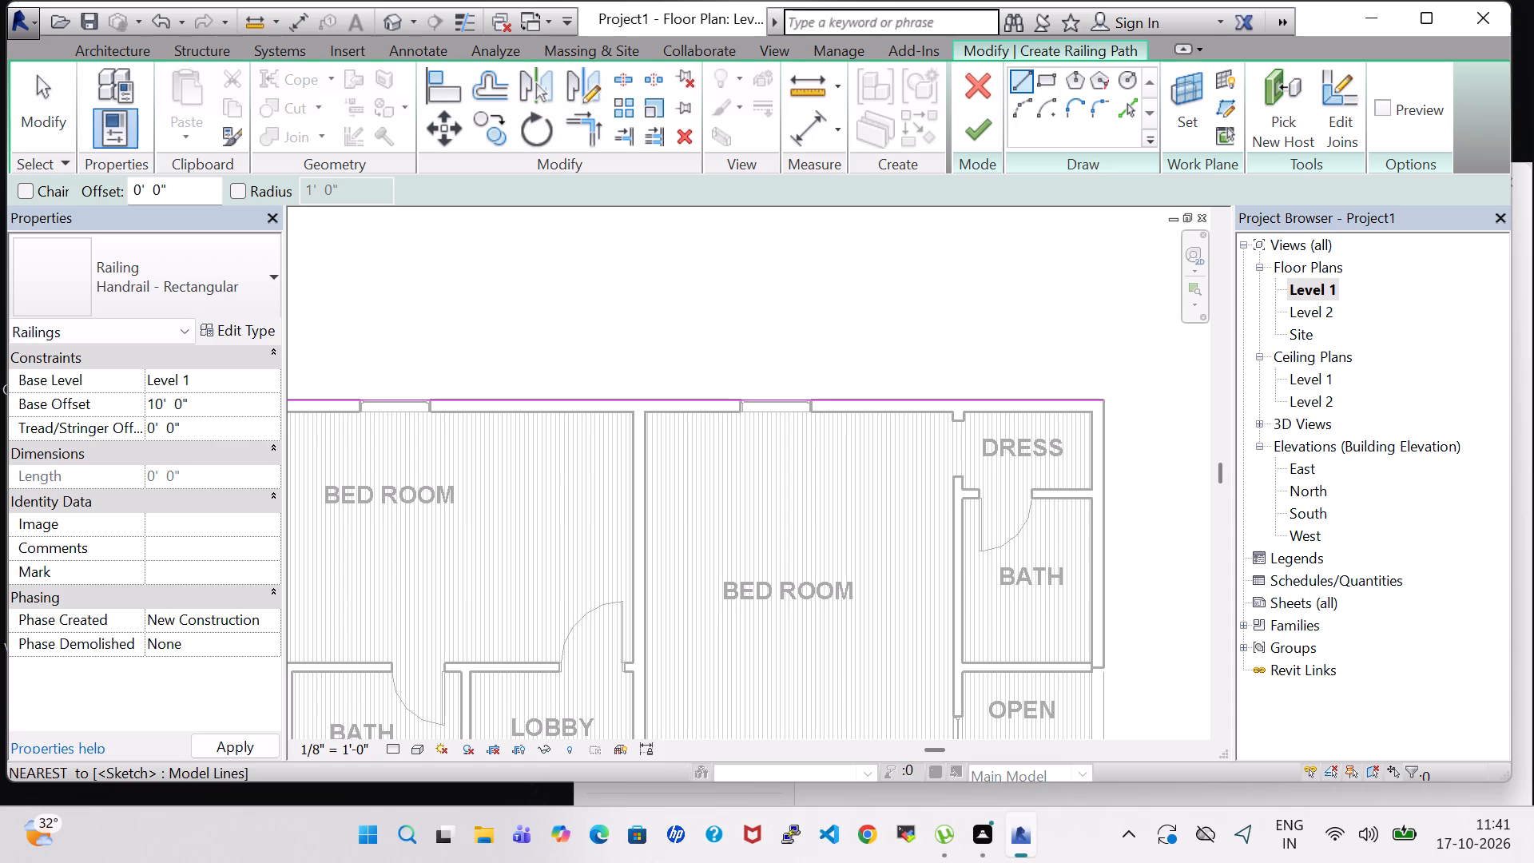
click(181, 409)
key(BackSpace)
key(8)
click(980, 118)
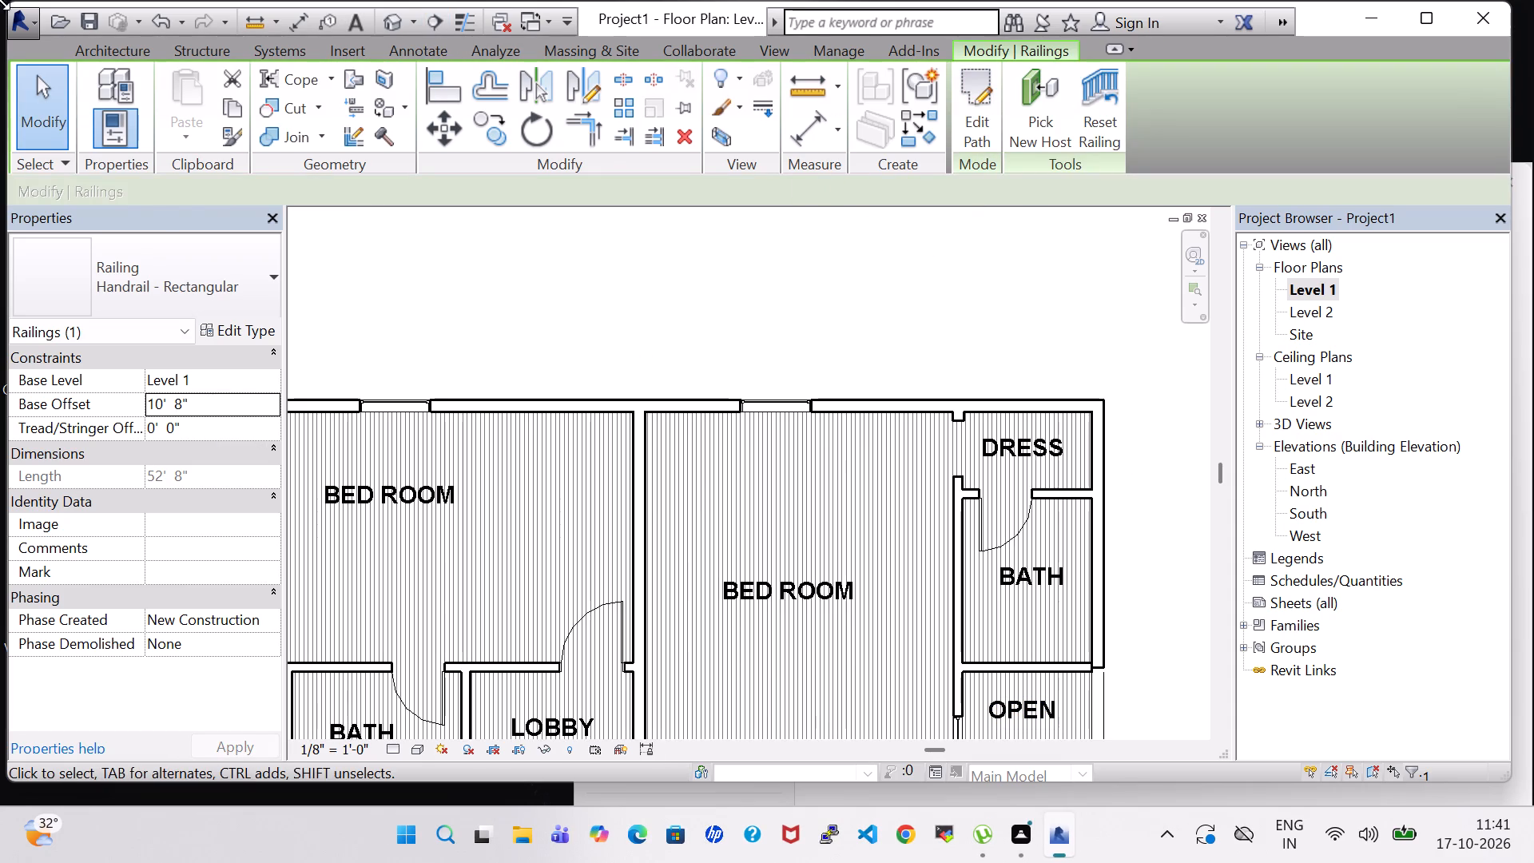
In the 3D view, change the roof-edge railing's type to Glass Panel - Bottom Fill.
click(396, 24)
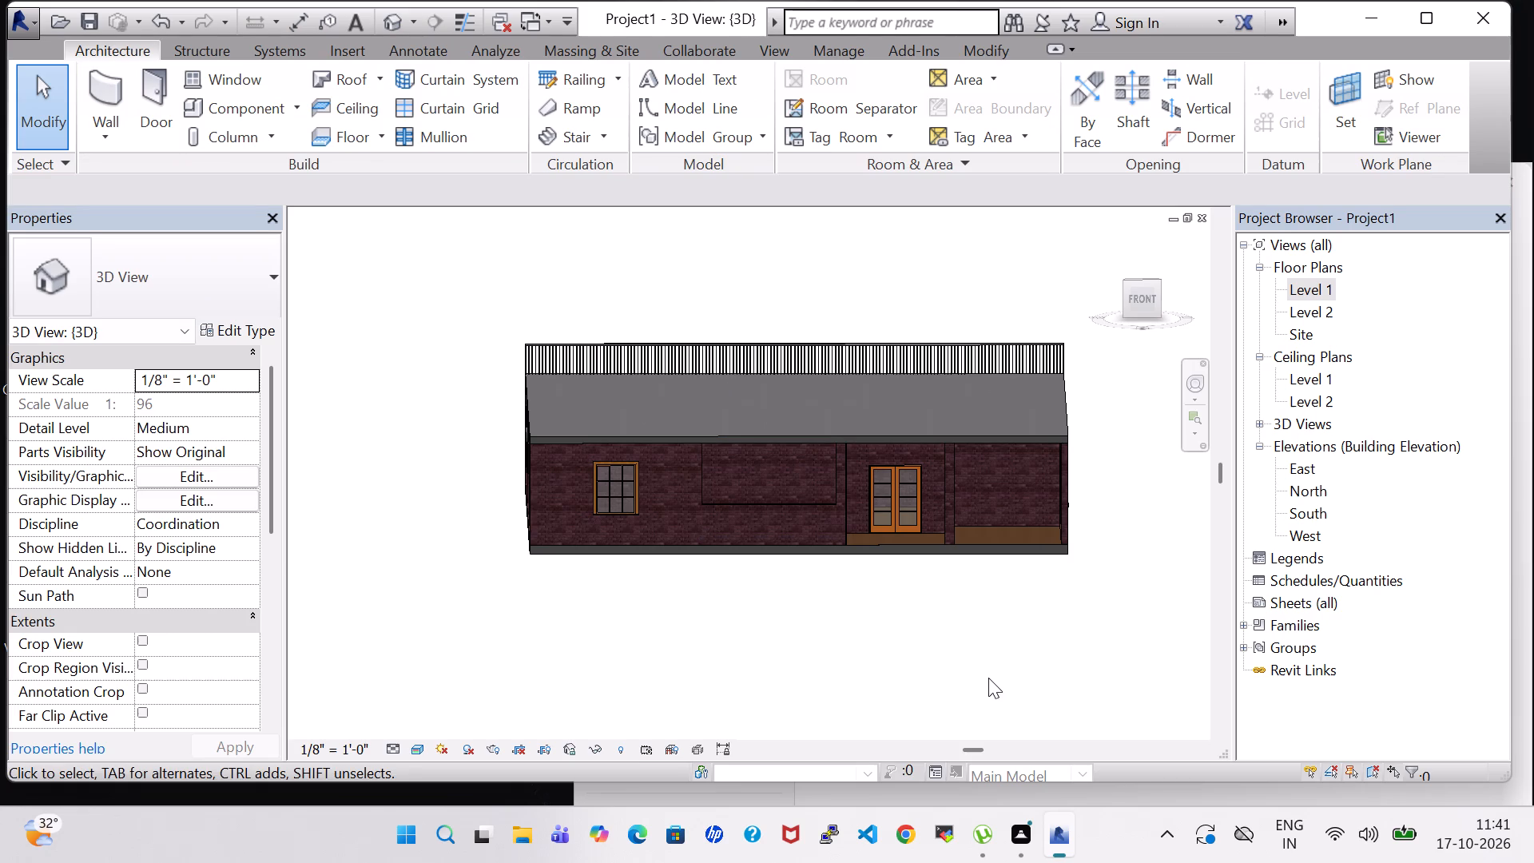
shift+middle_drag(992, 663, 859, 679)
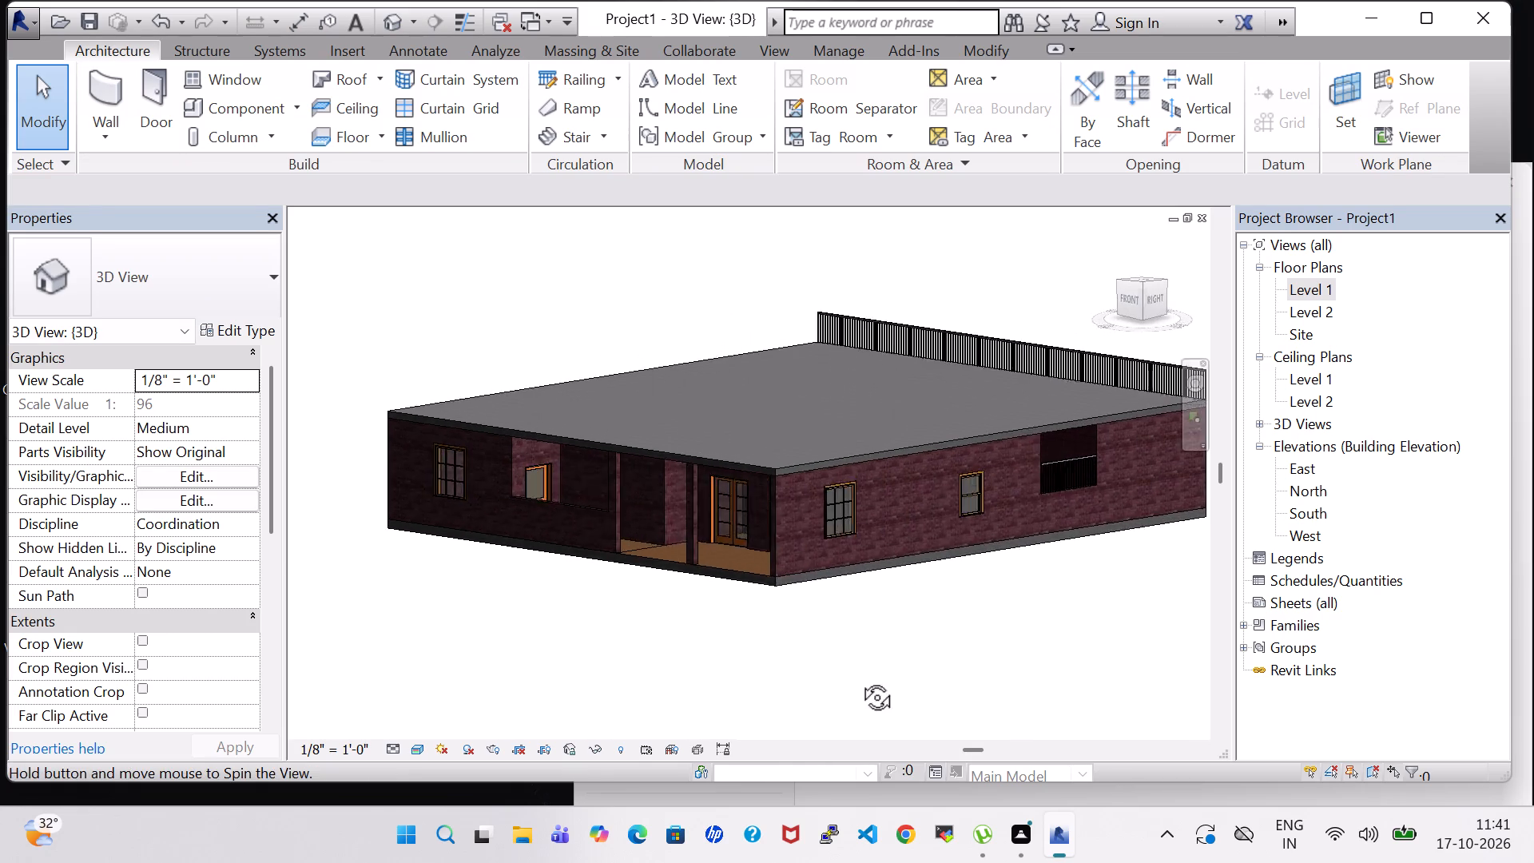
shift+middle_drag(859, 679, 821, 681)
shift+middle_drag(1011, 616, 626, 640)
scroll(658, 615, up, 3)
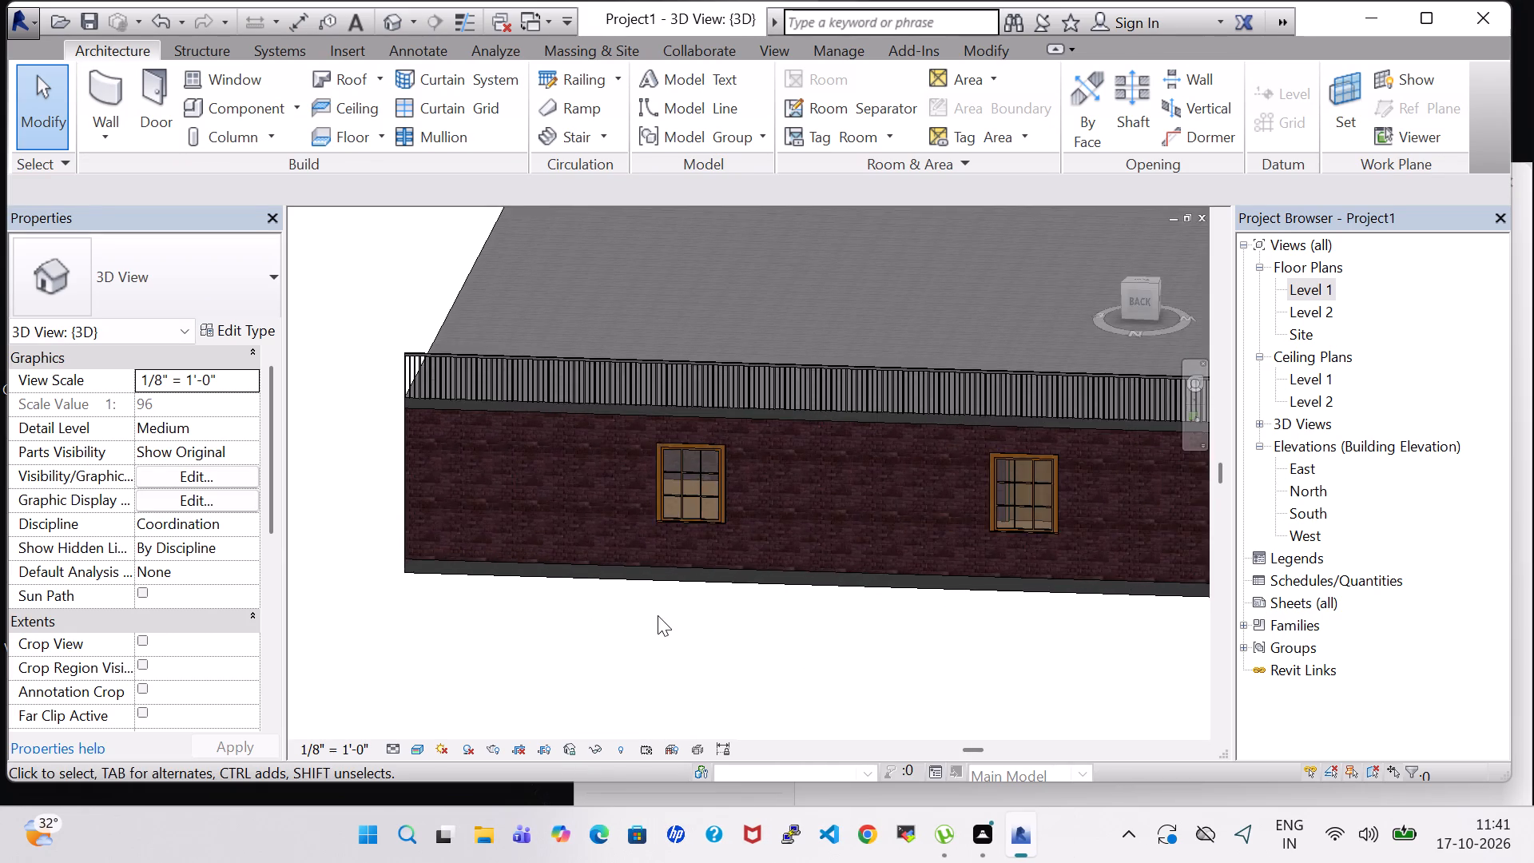
scroll(658, 615, up, 6)
middle_drag(604, 583, 625, 710)
scroll(363, 257, up, 3)
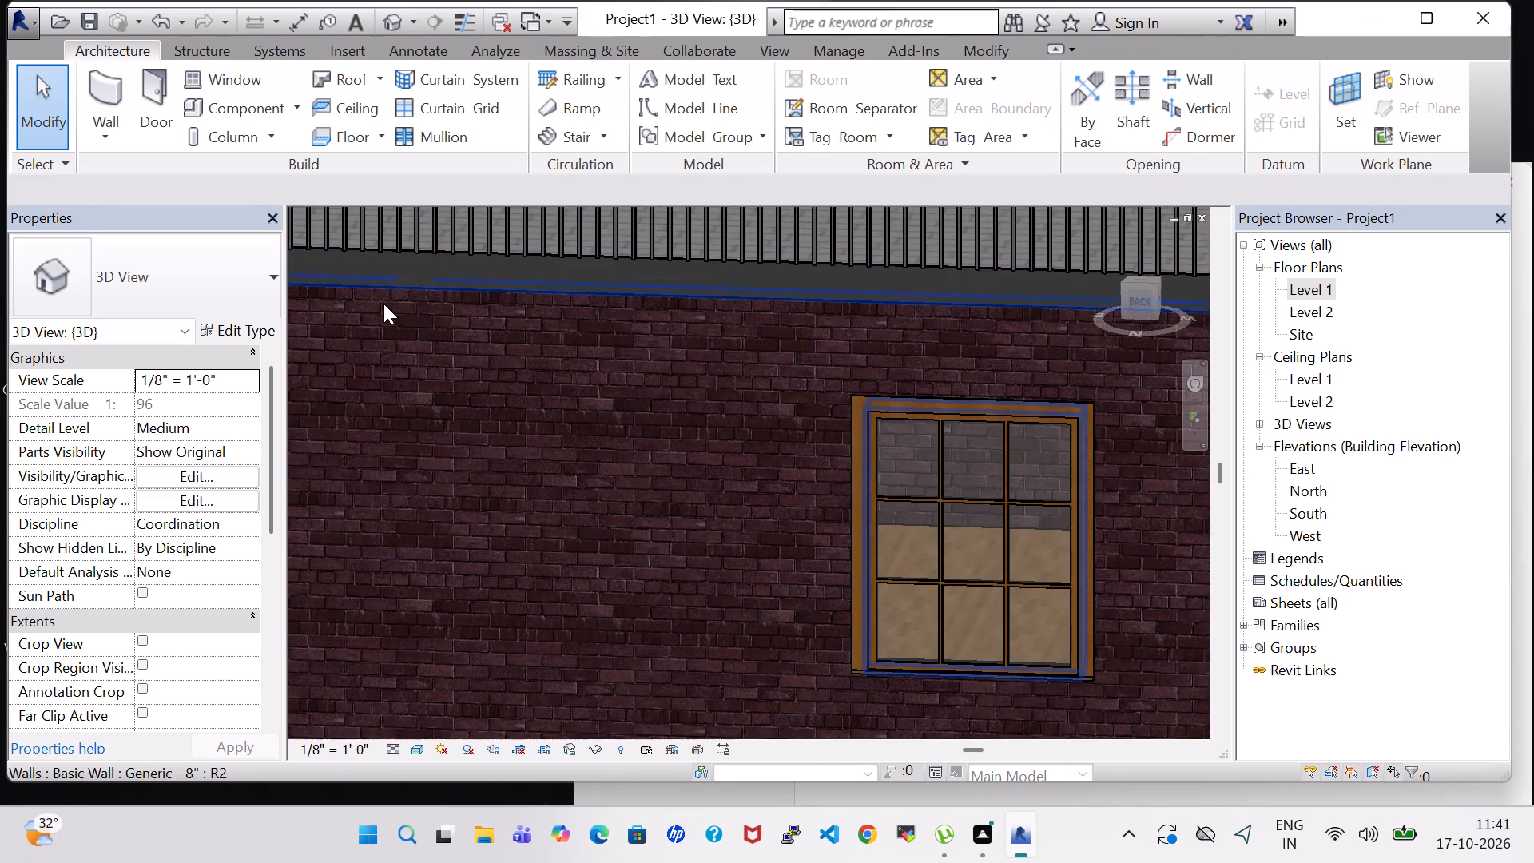
middle_drag(393, 325, 583, 477)
middle_drag(510, 563, 770, 568)
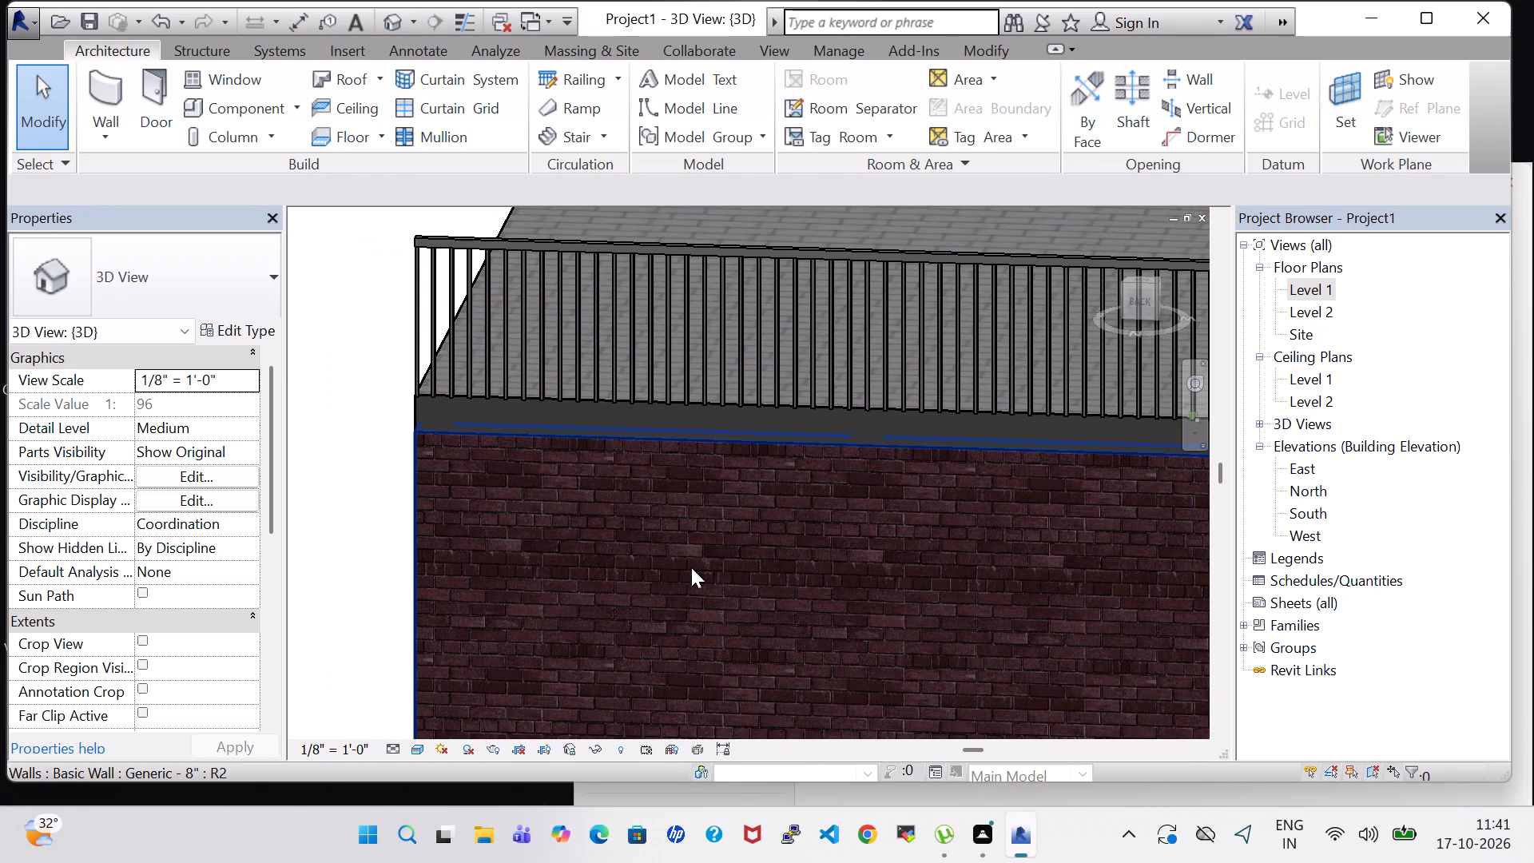
shift+middle_drag(691, 567, 737, 572)
click(1051, 374)
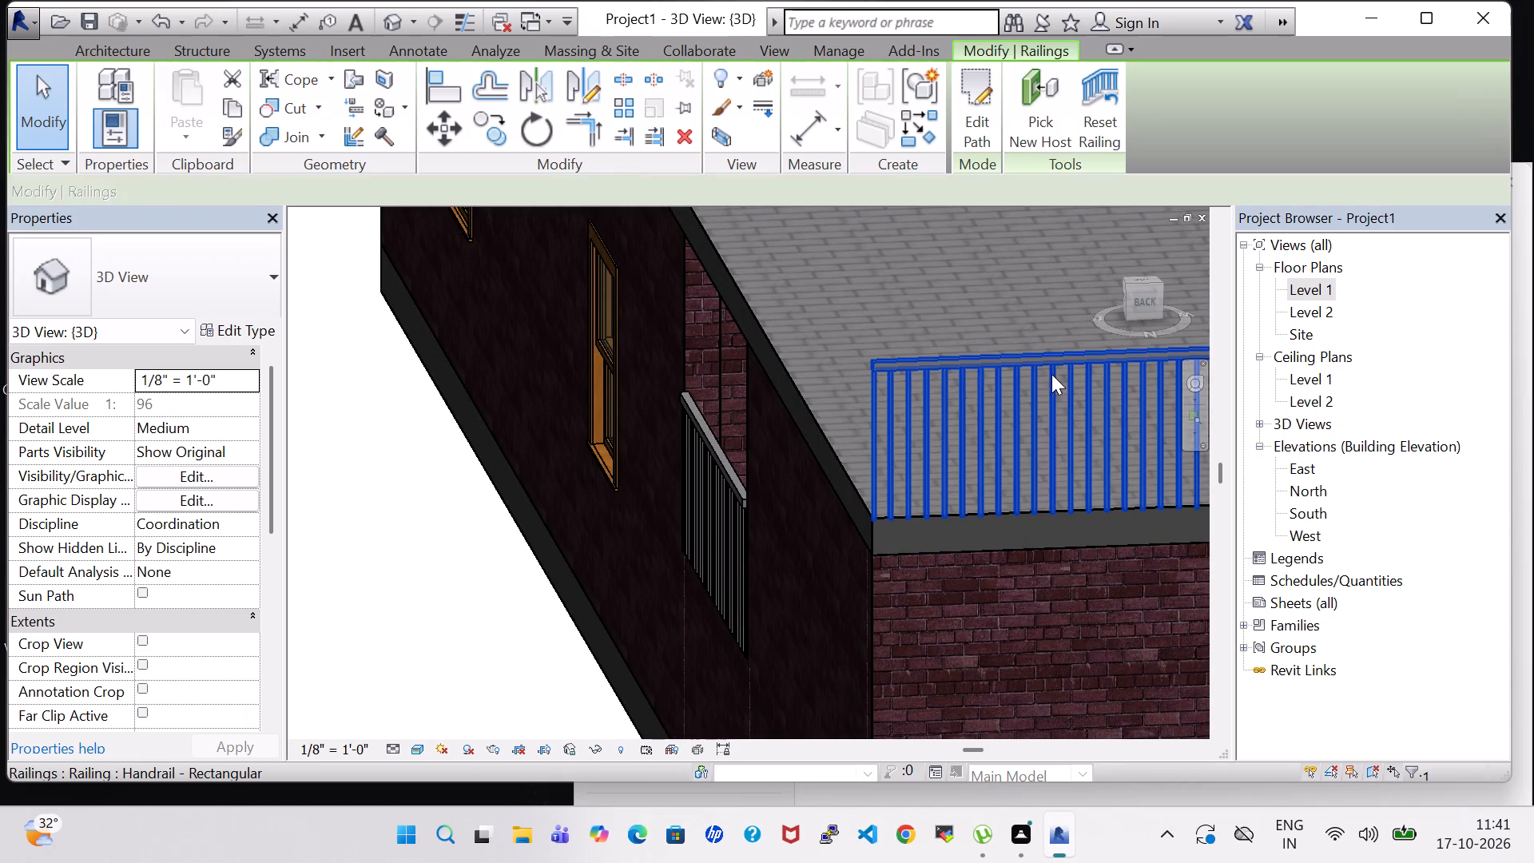
click(213, 262)
scroll(132, 362, up, 3)
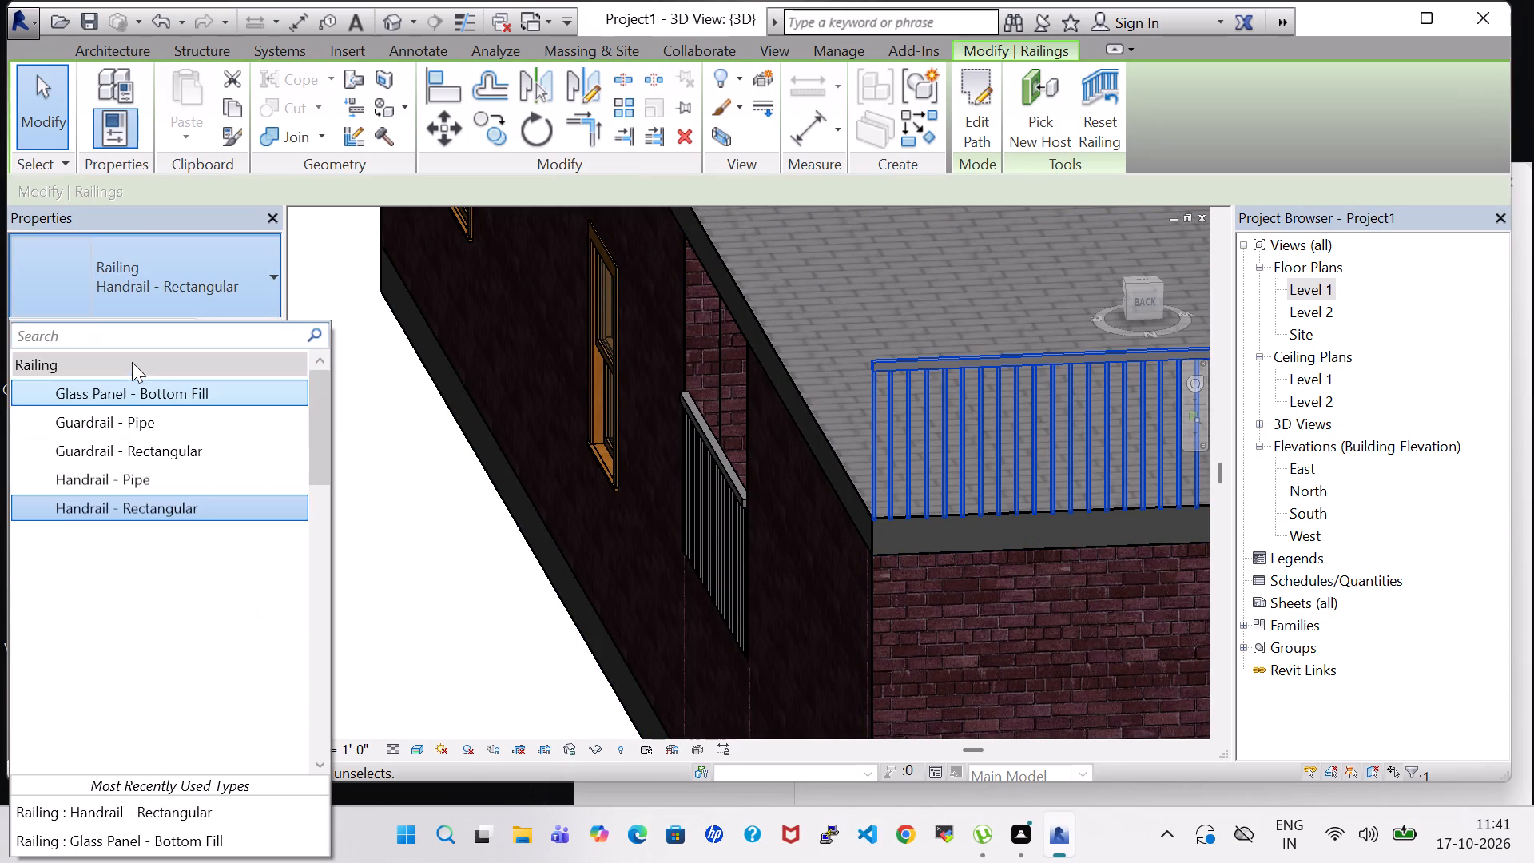
click(133, 391)
click(443, 591)
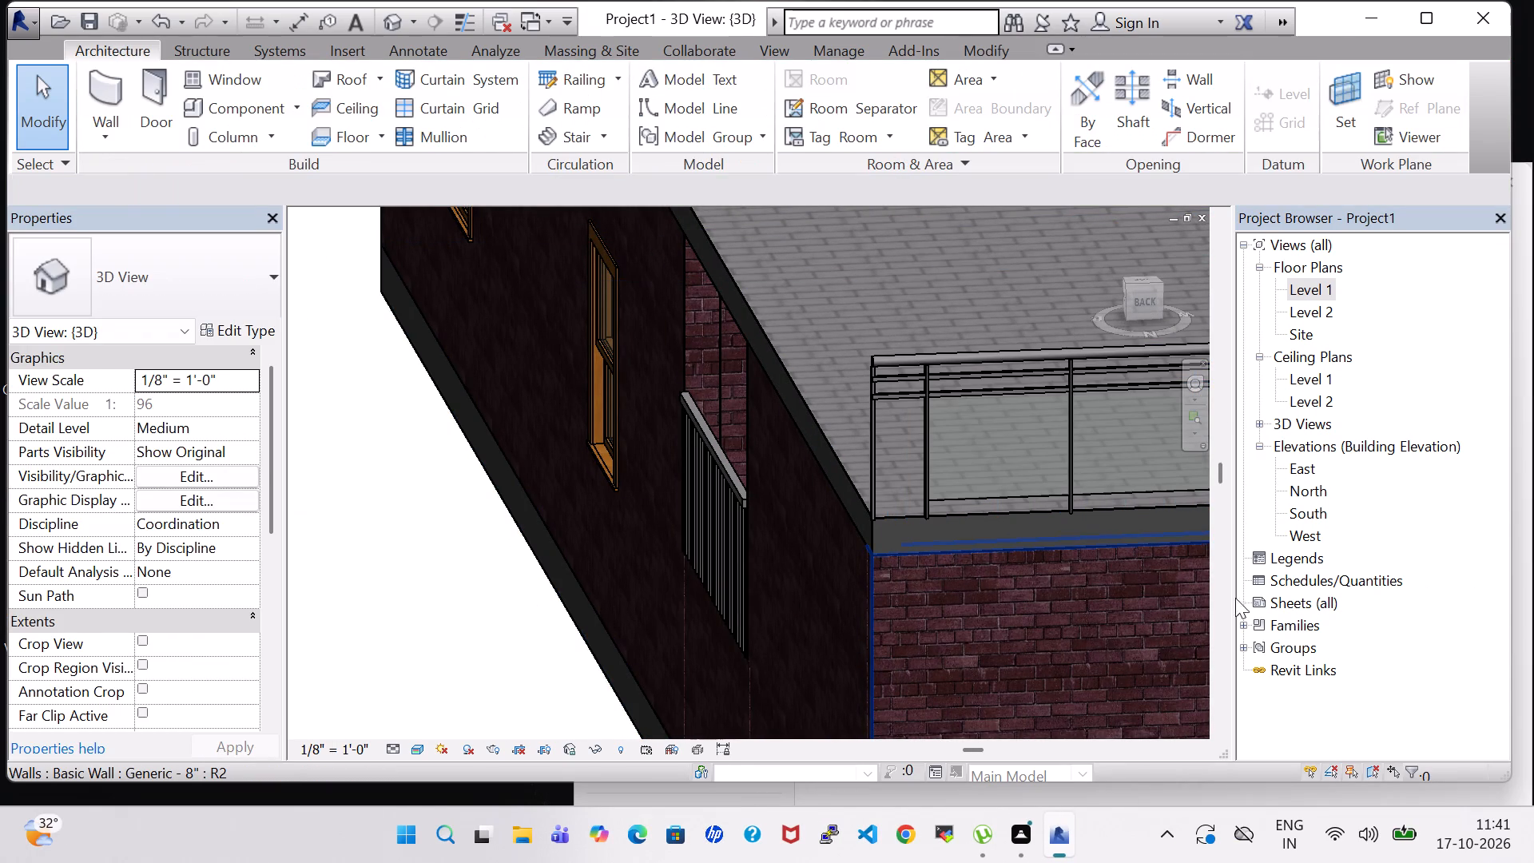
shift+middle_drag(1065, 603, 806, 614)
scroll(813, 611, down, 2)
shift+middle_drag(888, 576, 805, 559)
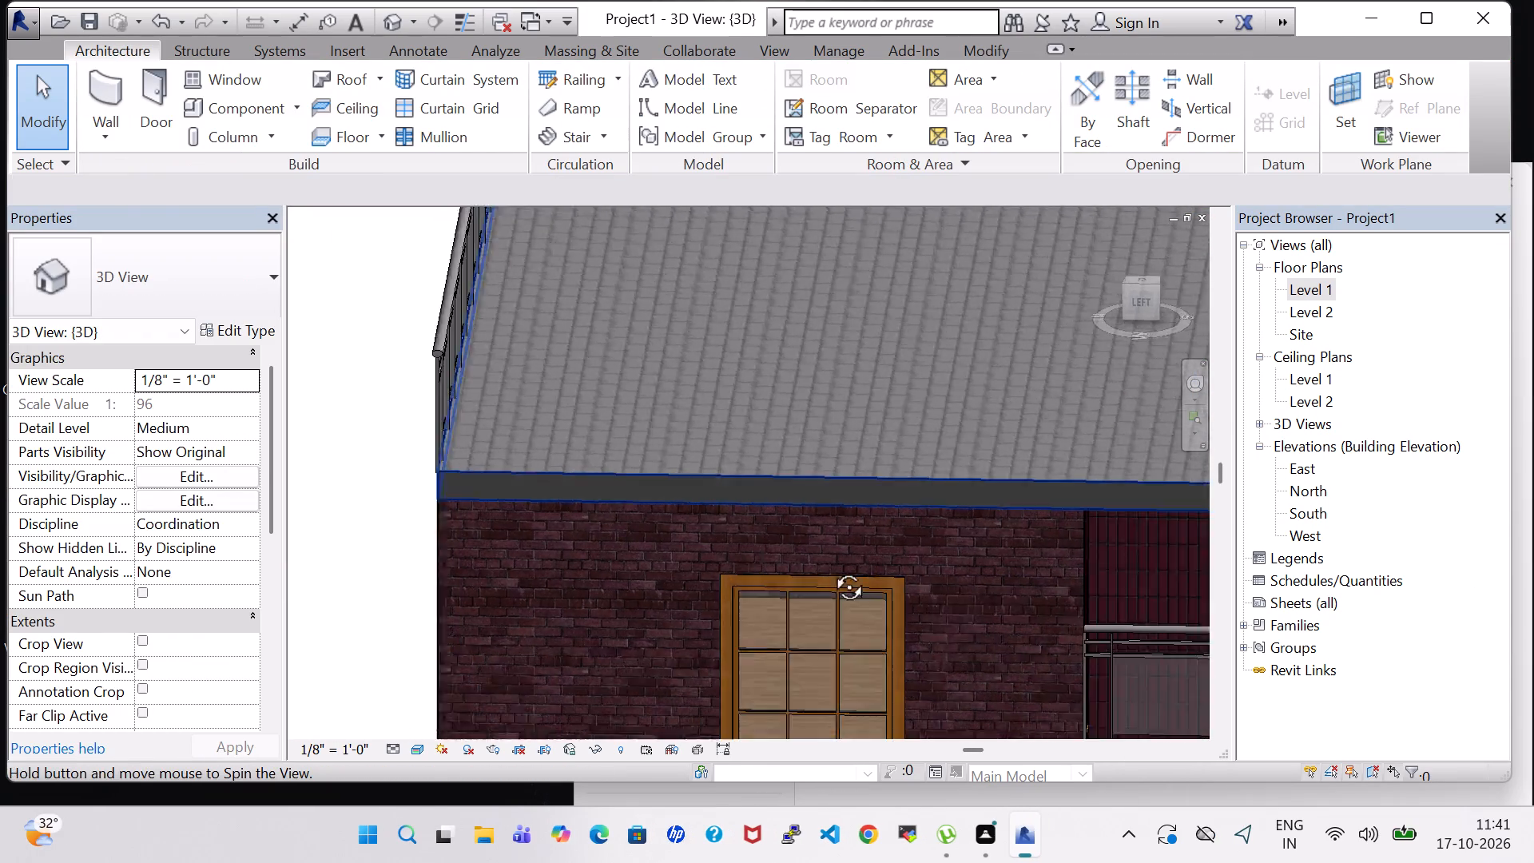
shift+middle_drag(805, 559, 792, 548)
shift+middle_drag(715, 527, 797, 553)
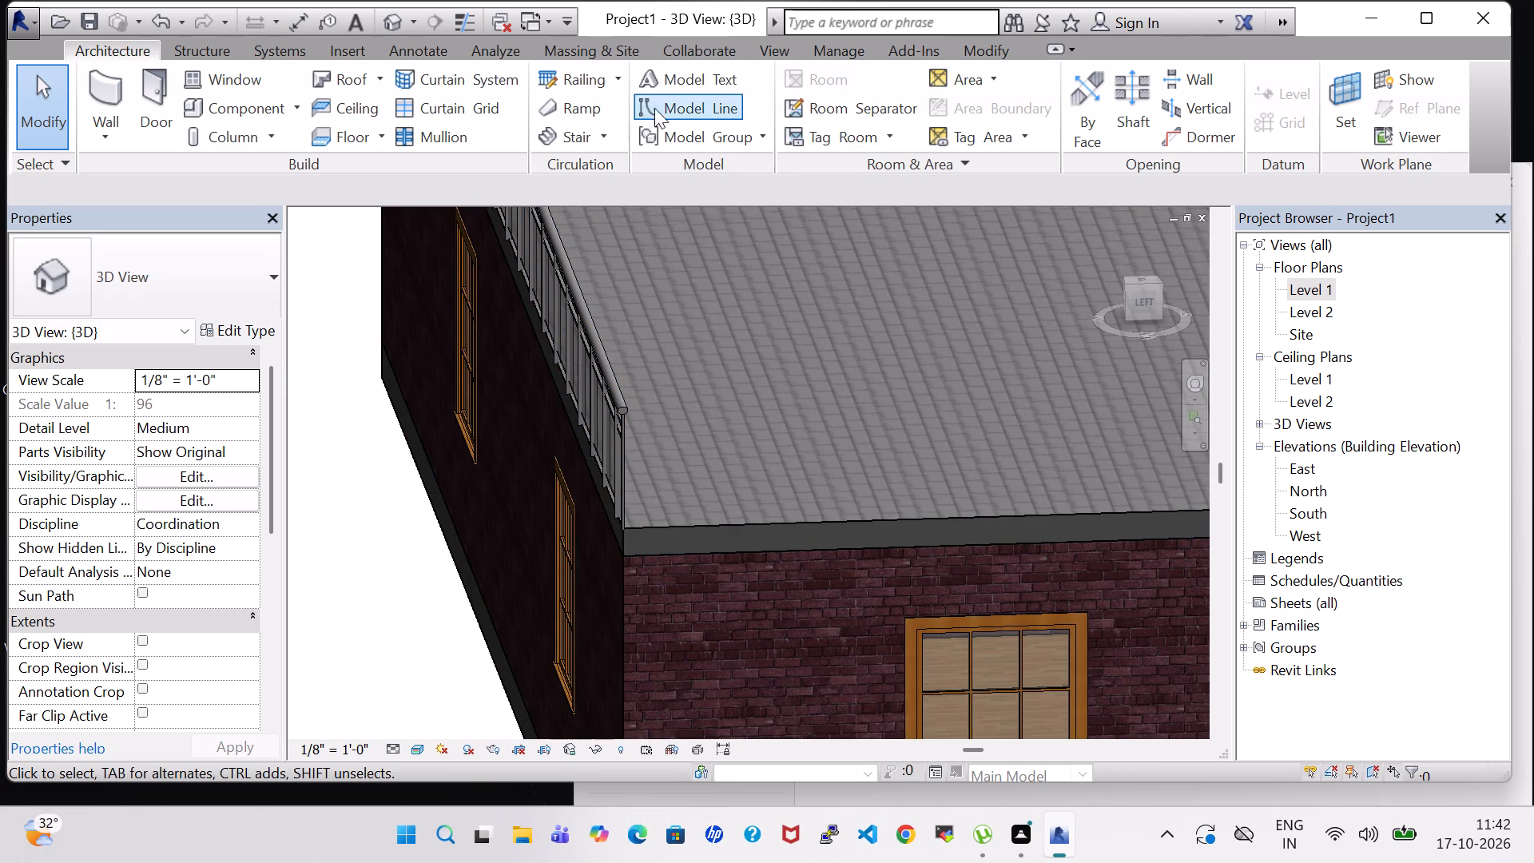
In the Level 1 floor plan, sketch and finish a straight 60'-8" railing along the outer wall from the bedroom corner to the drawing room corner.
double_click(1311, 287)
scroll(825, 387, down, 4)
middle_drag(1060, 421, 977, 395)
click(581, 77)
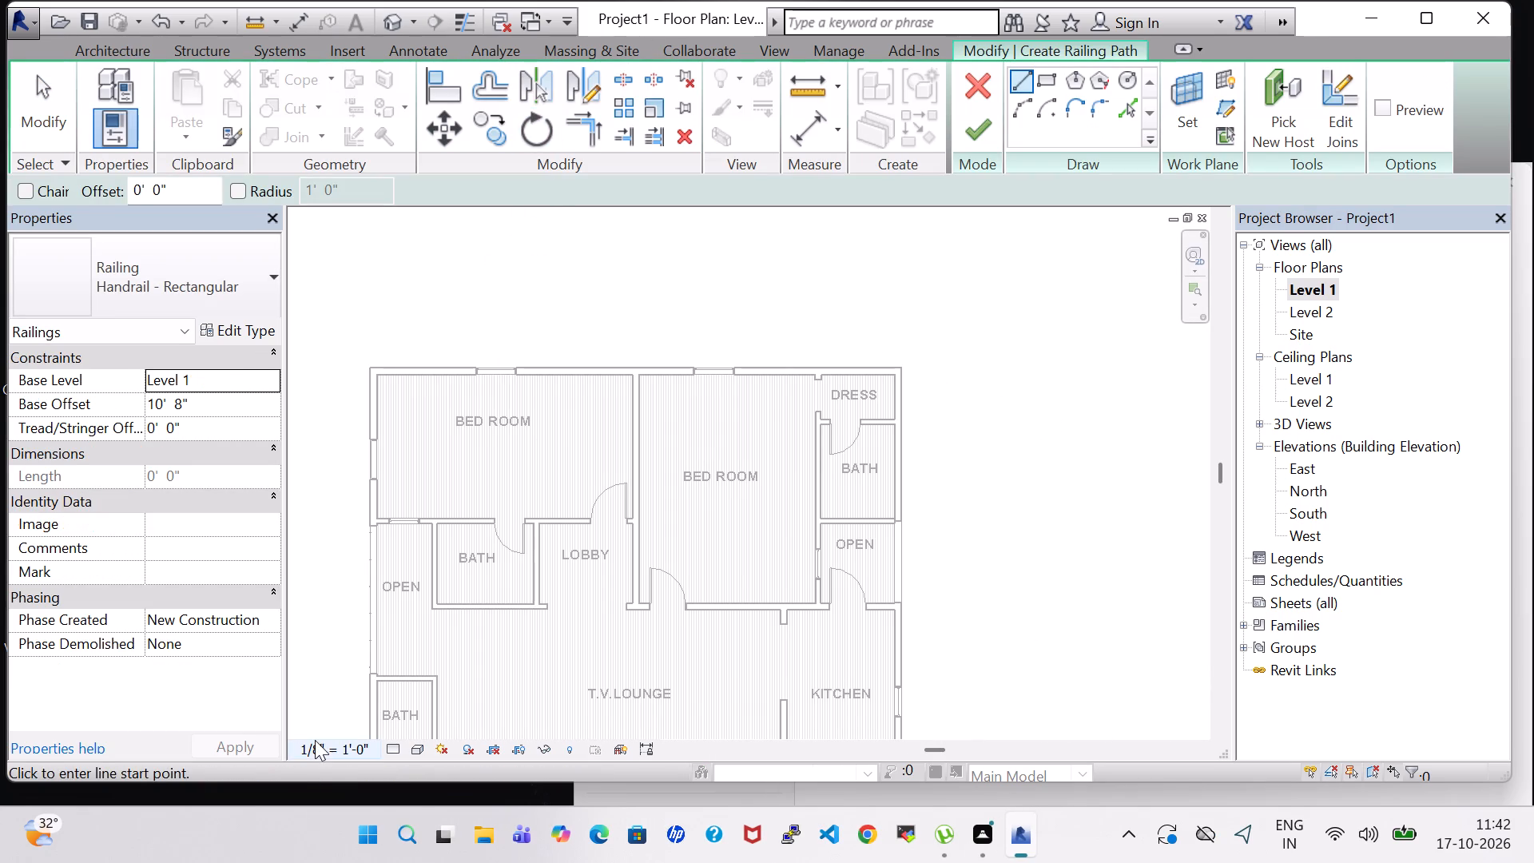
middle_drag(585, 365, 674, 321)
scroll(404, 337, up, 3)
click(487, 321)
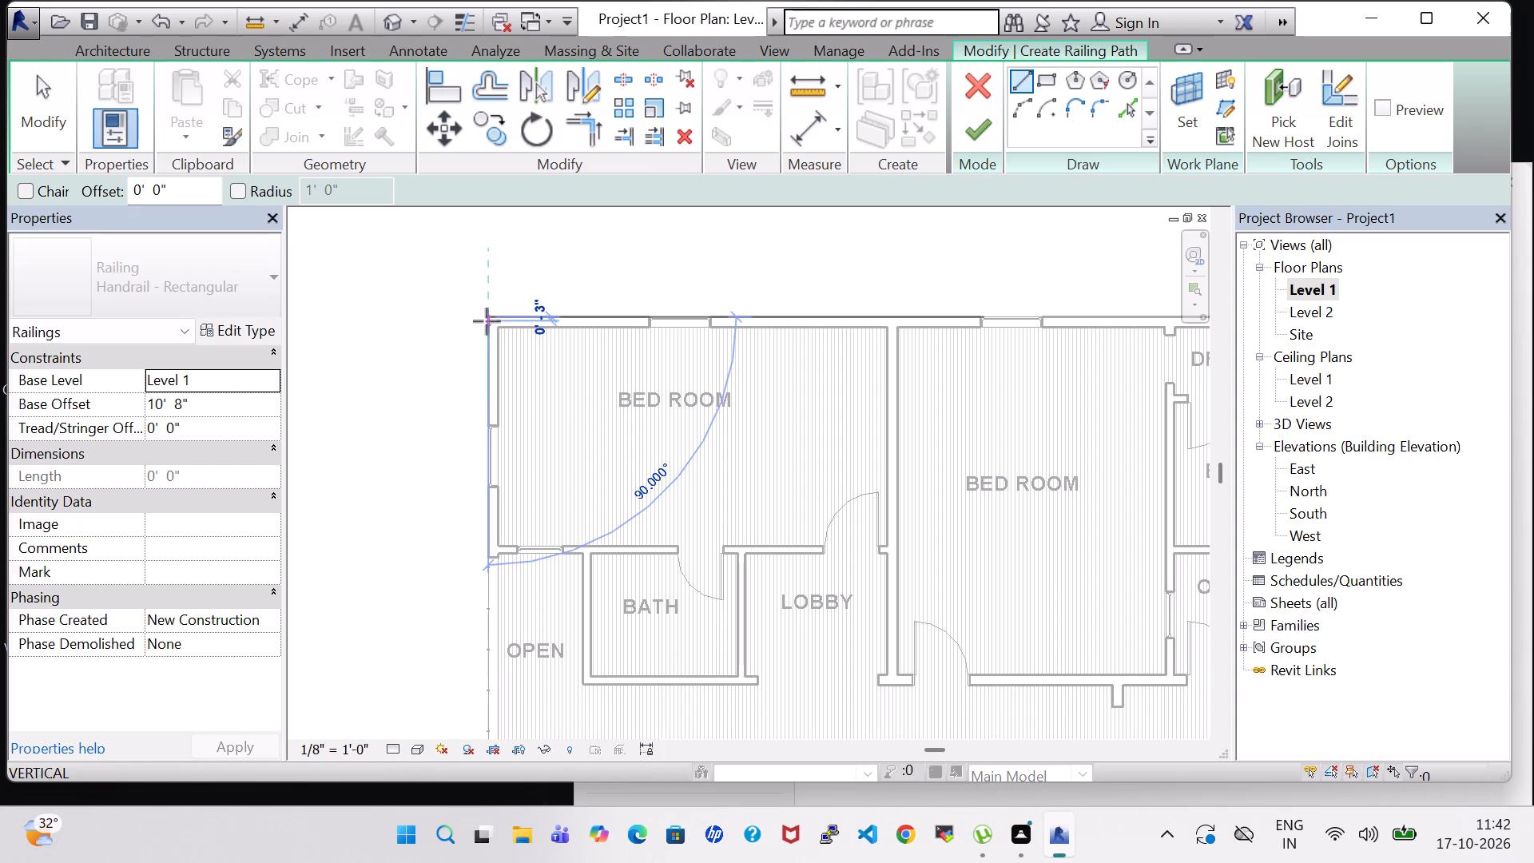
middle_drag(492, 473, 492, 289)
scroll(492, 289, down, 1)
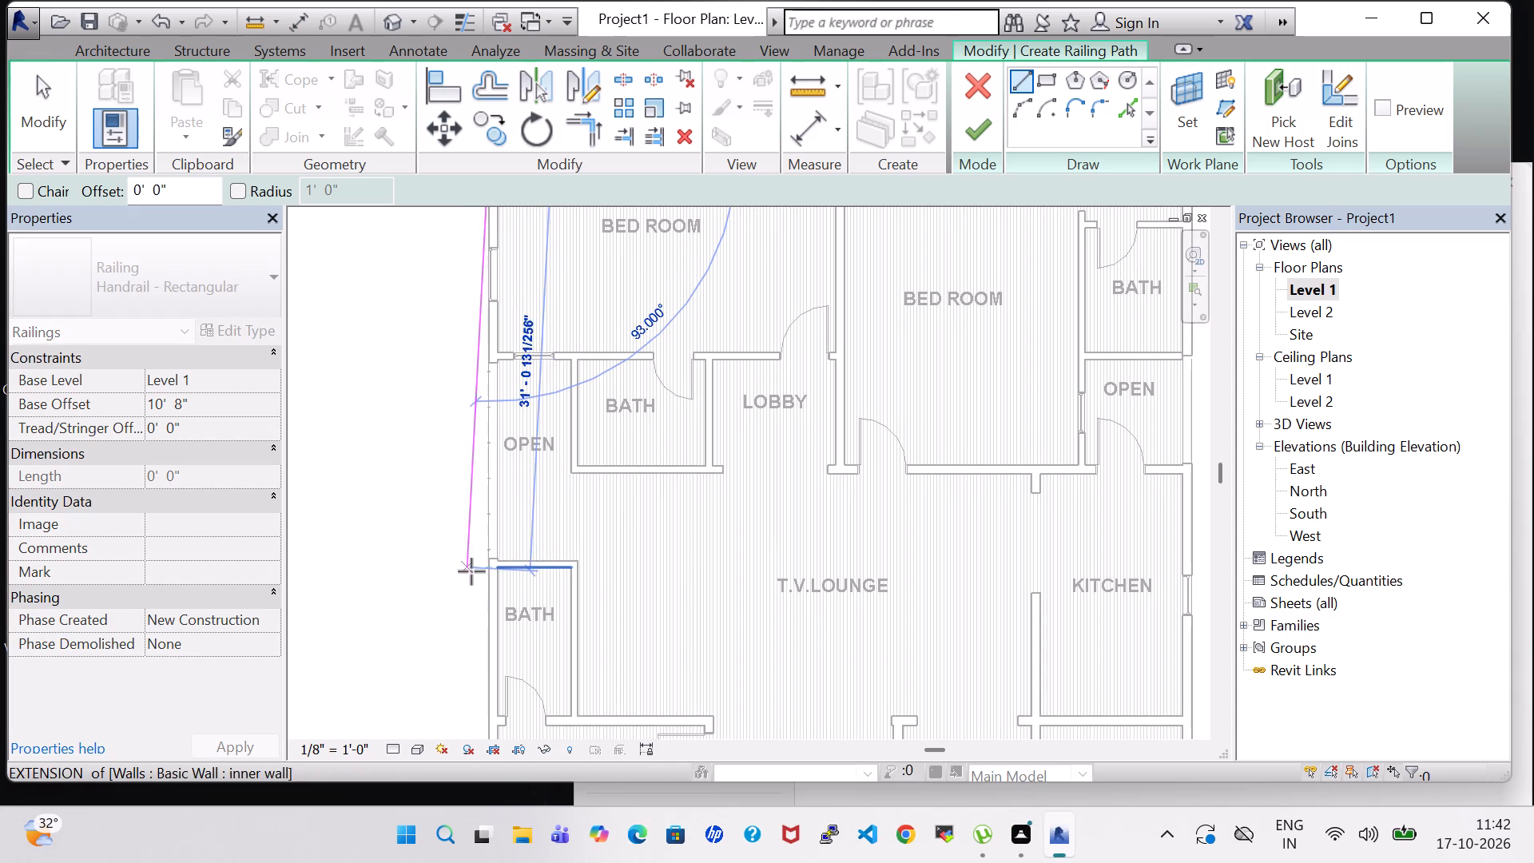
middle_drag(486, 614, 544, 348)
scroll(558, 678, up, 4)
click(535, 717)
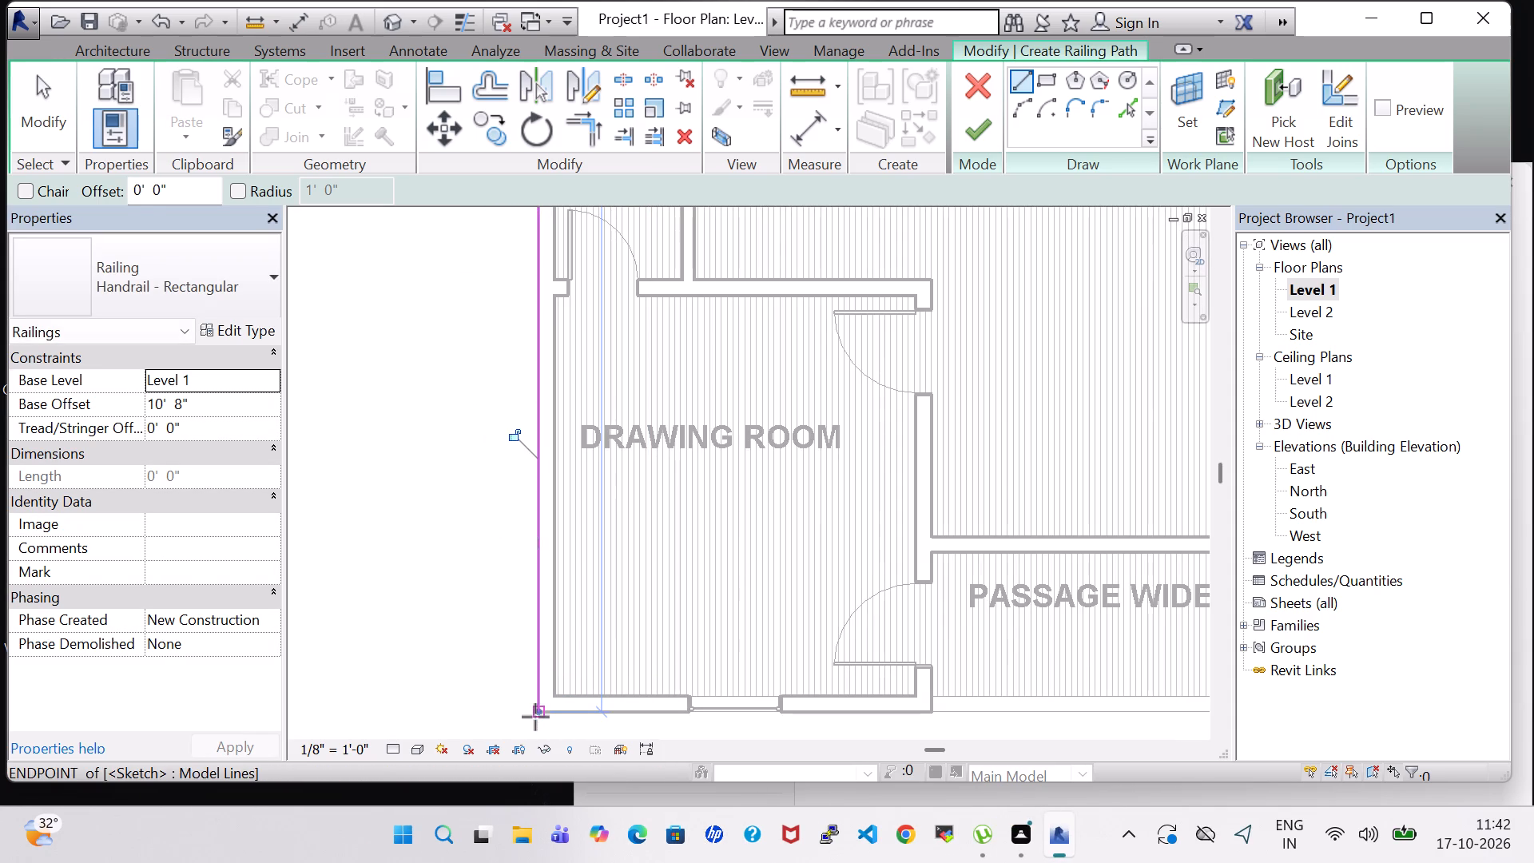
click(973, 128)
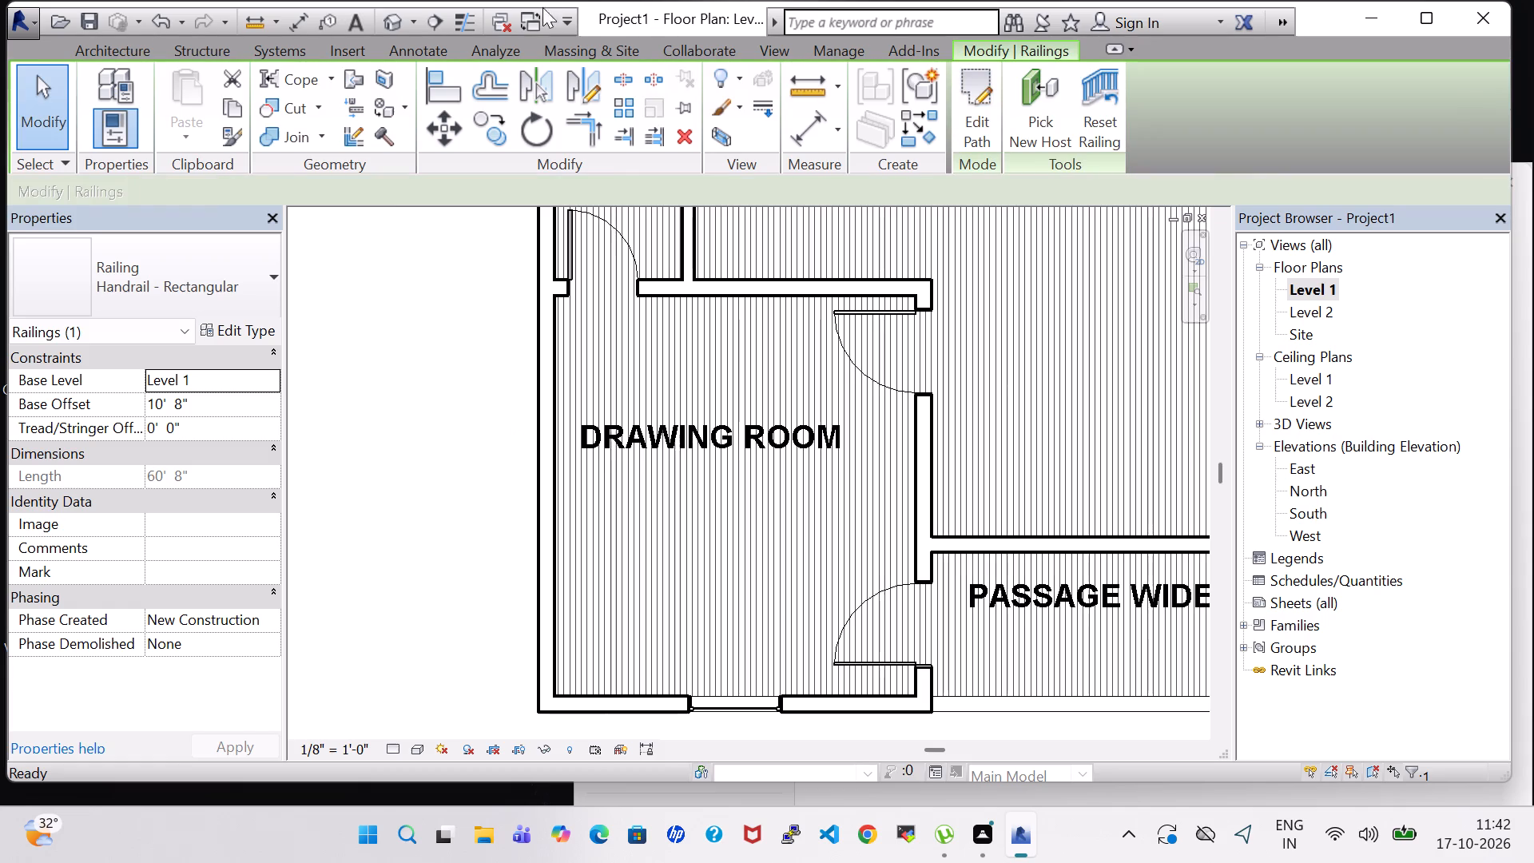
In the 3D view, change the new 60'-8" roof-edge railing's type to Glass Panel - Bottom Fill.
click(389, 22)
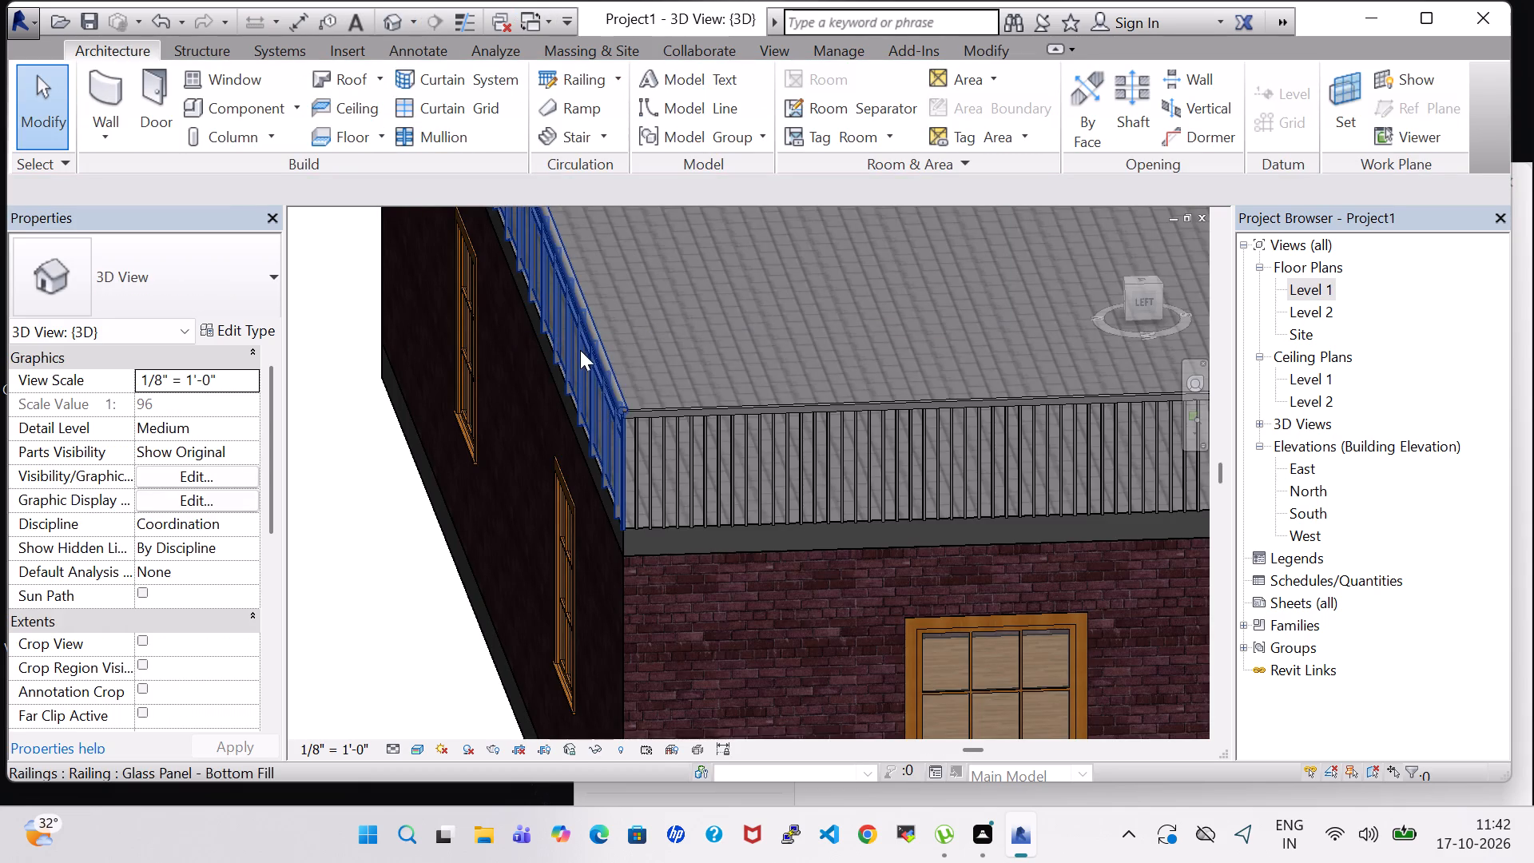
click(794, 442)
click(217, 299)
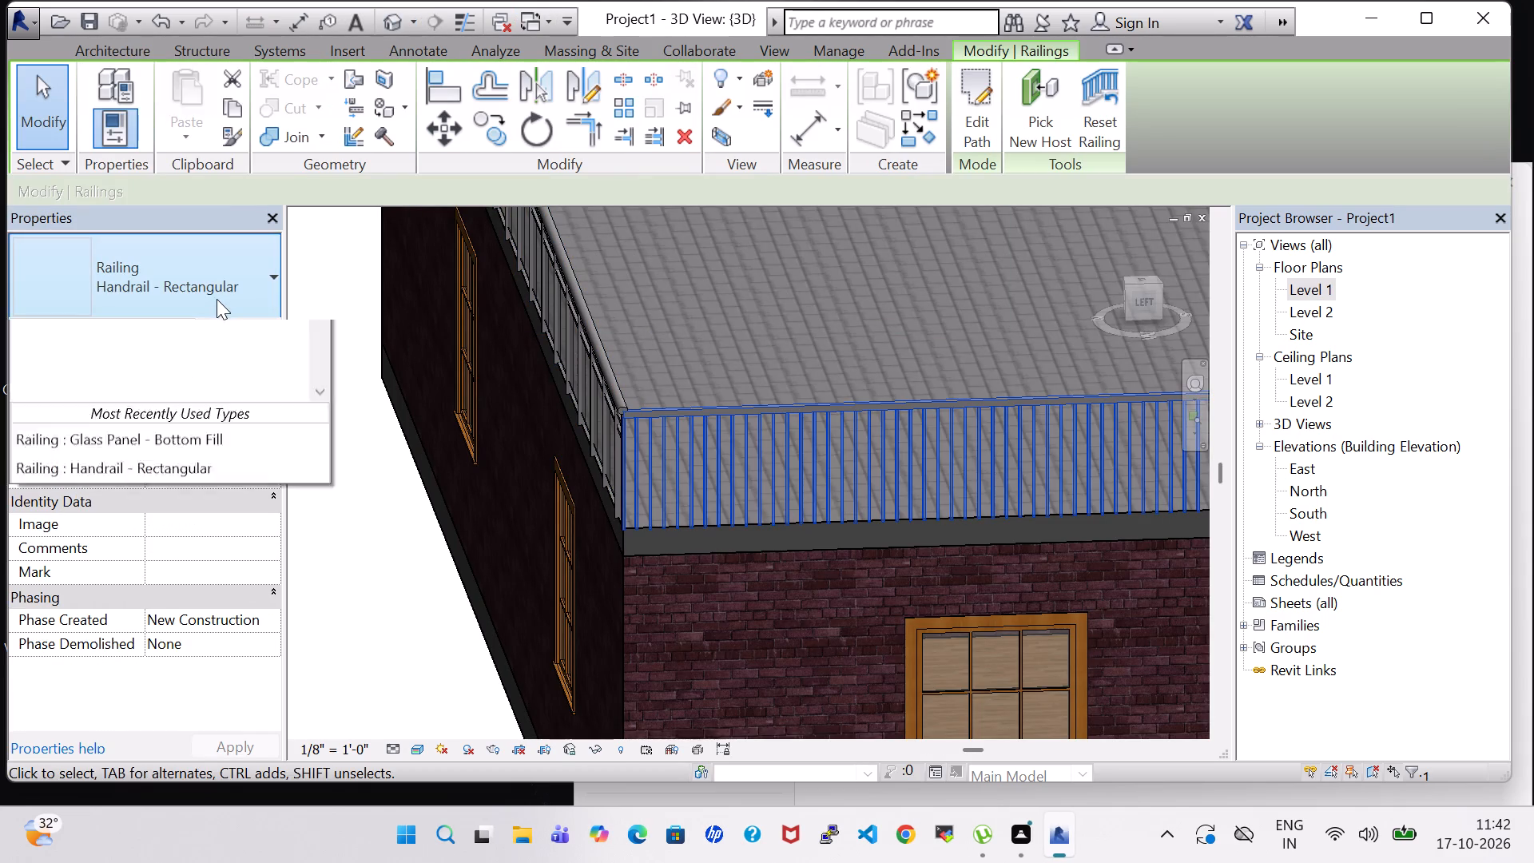
scroll(219, 346, up, 2)
click(203, 392)
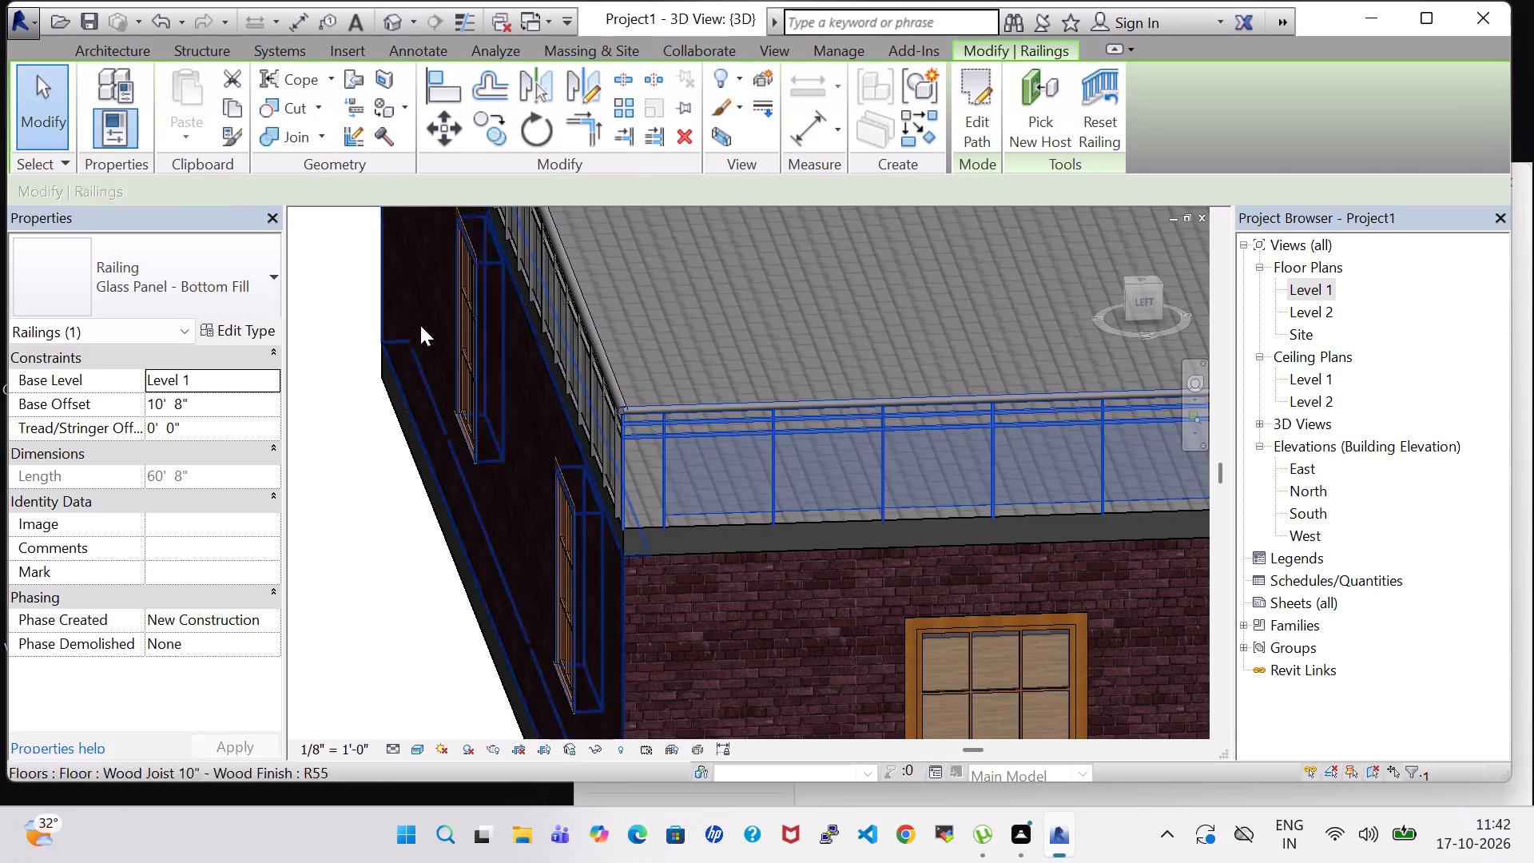
click(400, 539)
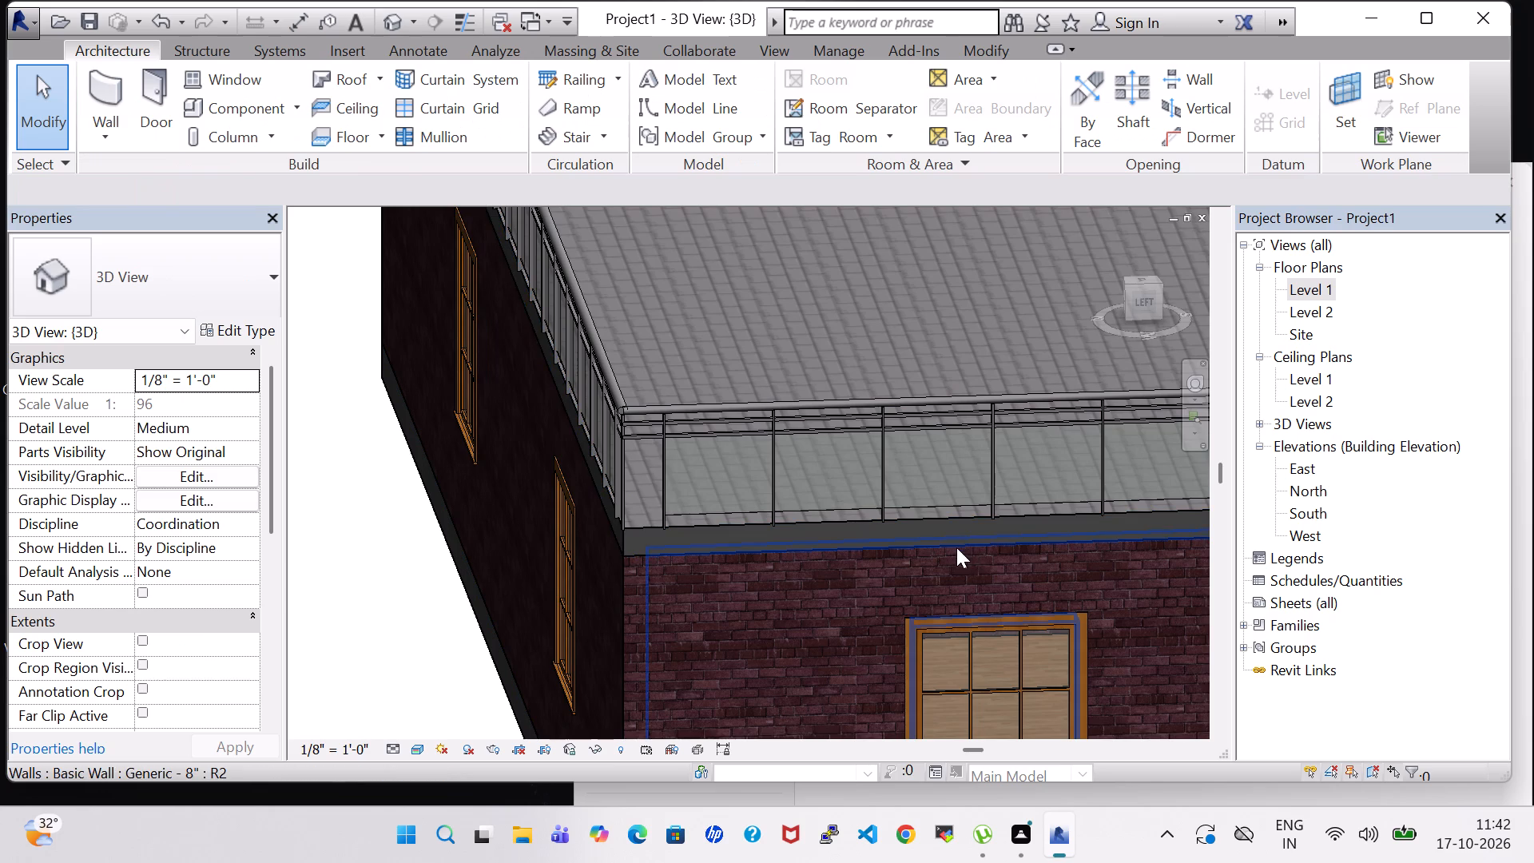
Examine the roof edges in 3D, from the newly railed side around to the front of the house.
shift+middle_drag(903, 608, 749, 588)
scroll(749, 588, down, 2)
scroll(845, 553, down, 2)
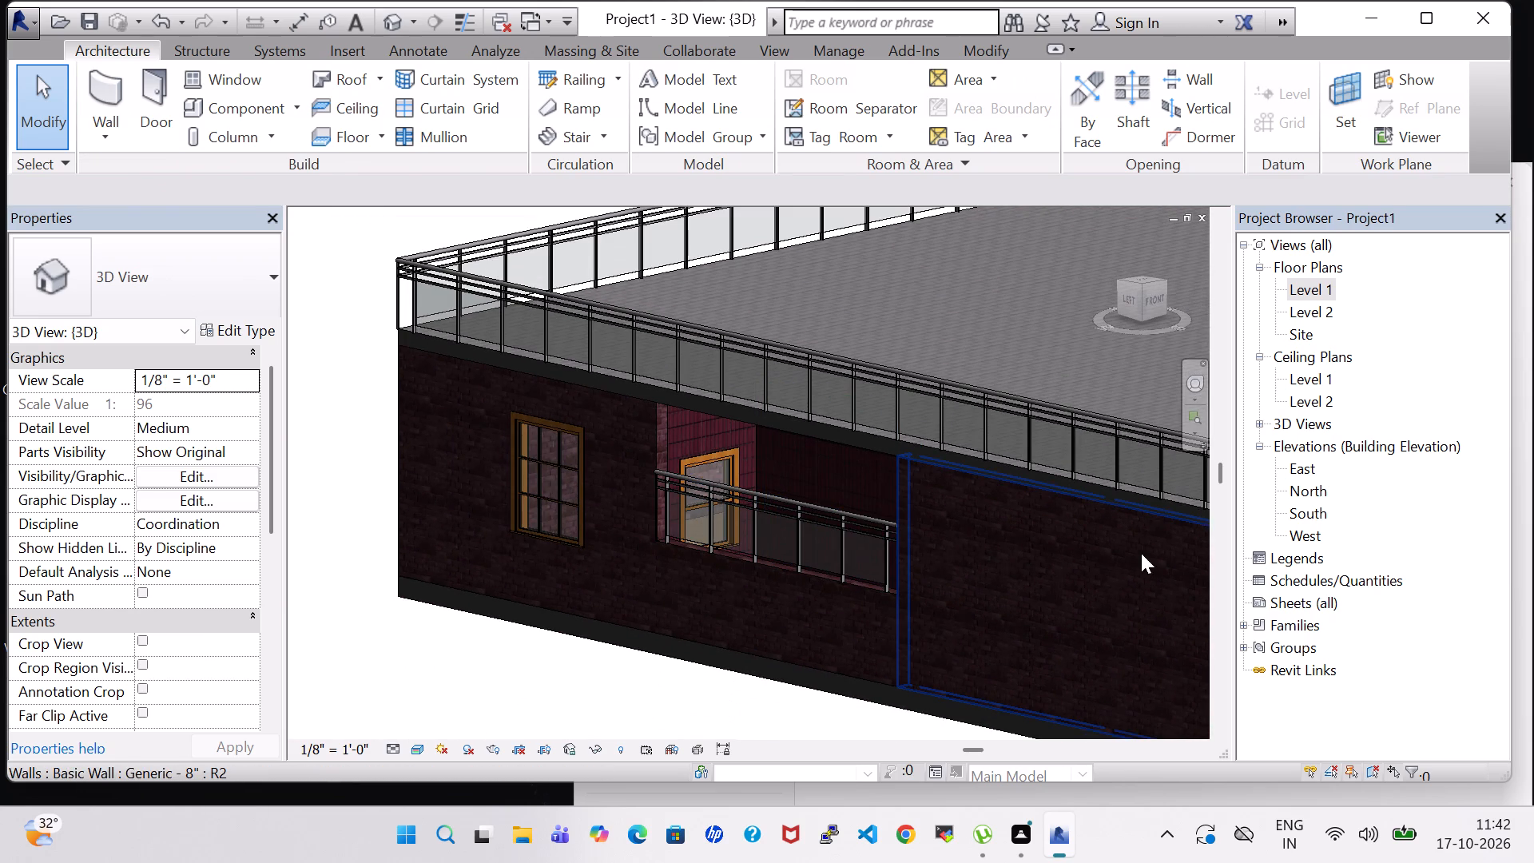
shift+middle_drag(1061, 574, 953, 545)
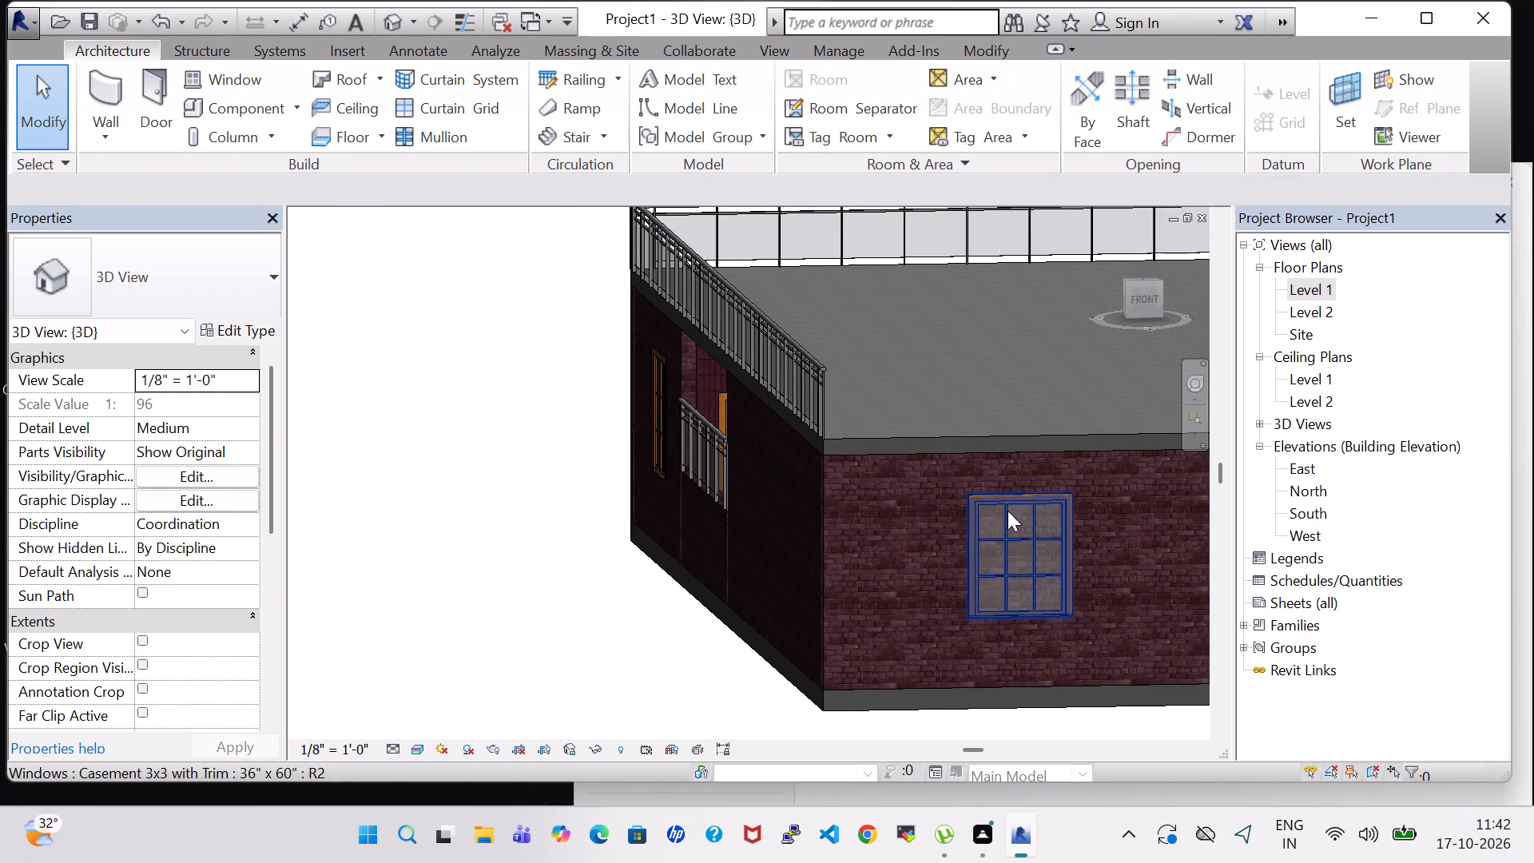
middle_drag(1006, 513, 542, 502)
scroll(727, 460, down, 3)
shift+middle_drag(833, 519, 781, 526)
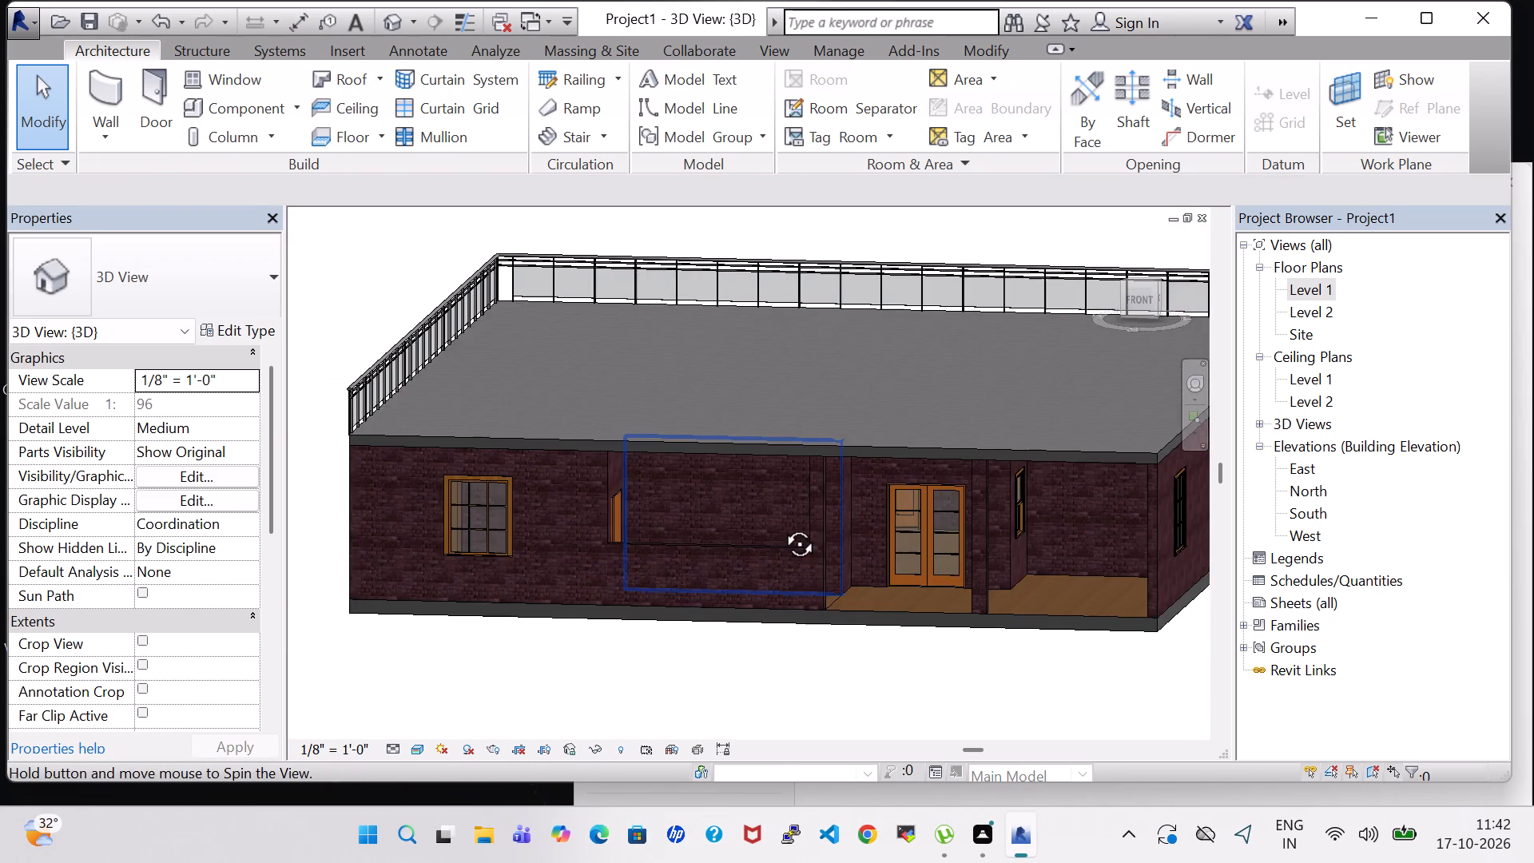
shift+middle_drag(781, 526, 796, 531)
In the Level 1 floor plan, sketch and finish a straight 52'-8" railing along the front edge from the drawing room corner to the porch corner.
double_click(1299, 285)
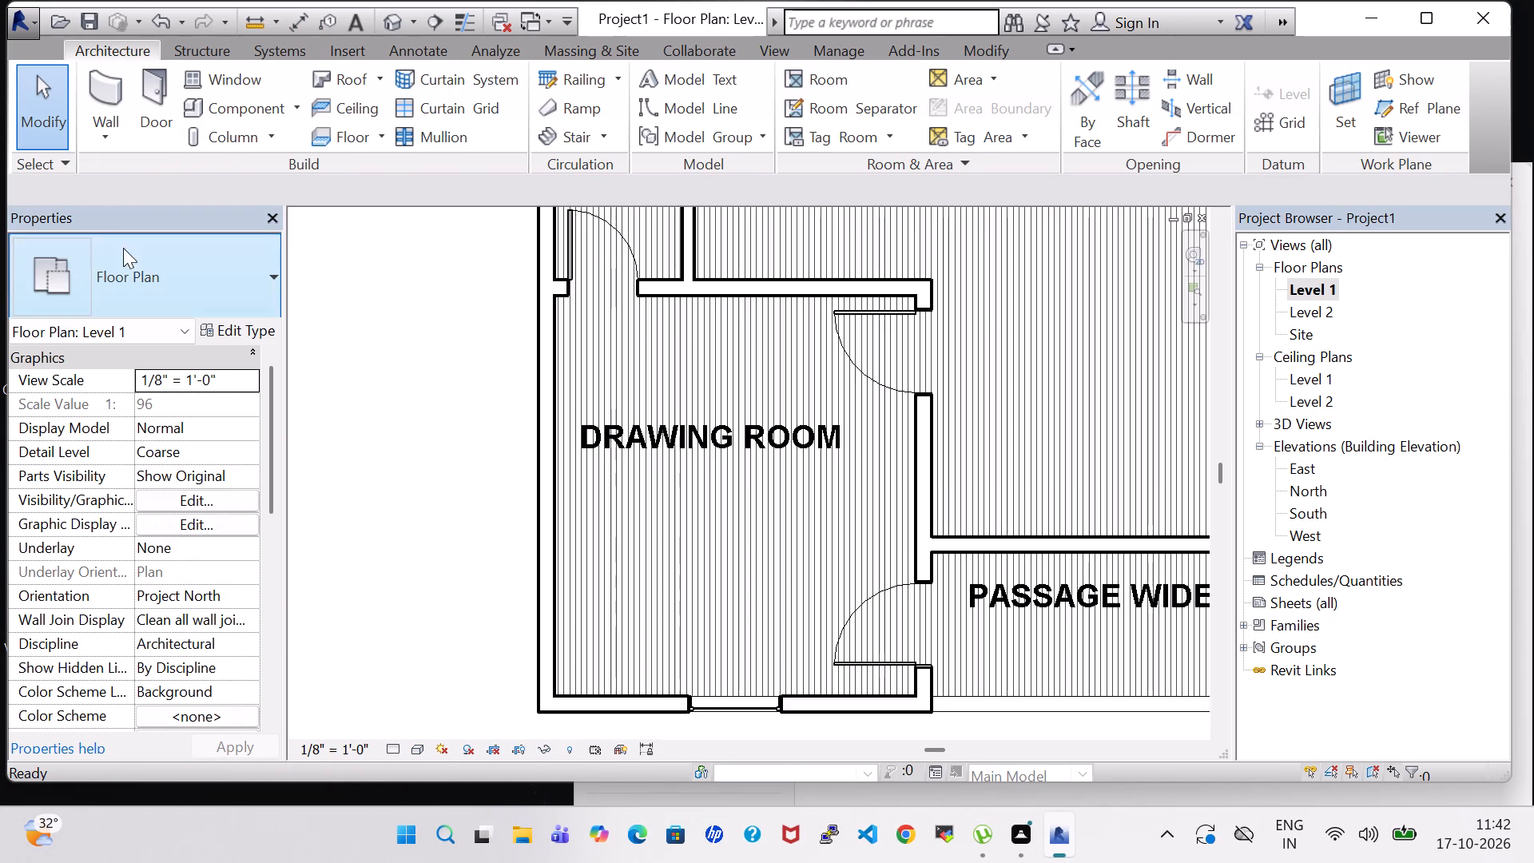
scroll(192, 344, down, 1)
scroll(911, 571, down, 2)
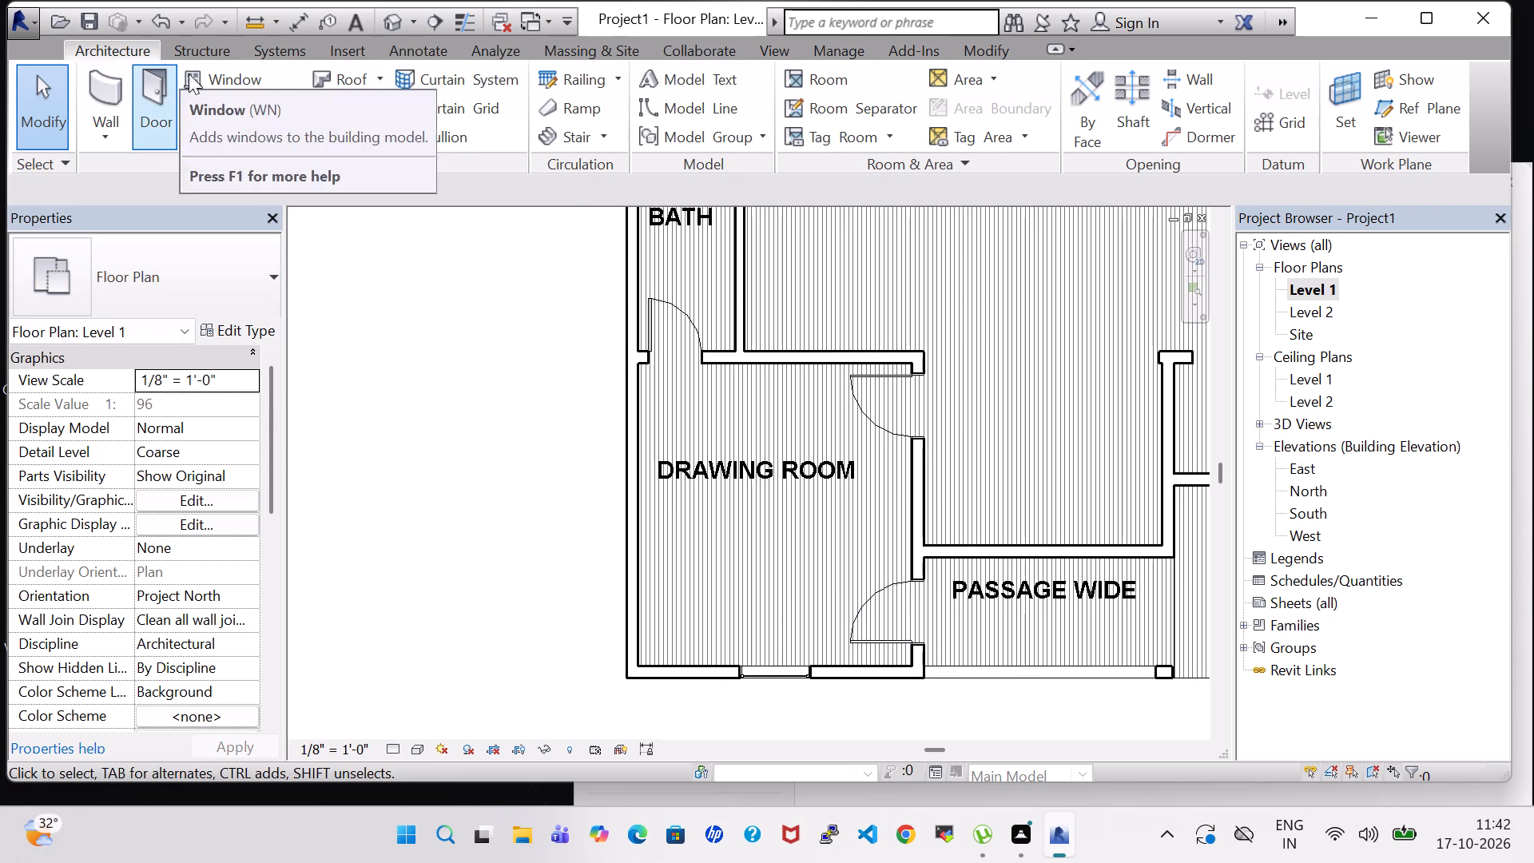
click(209, 74)
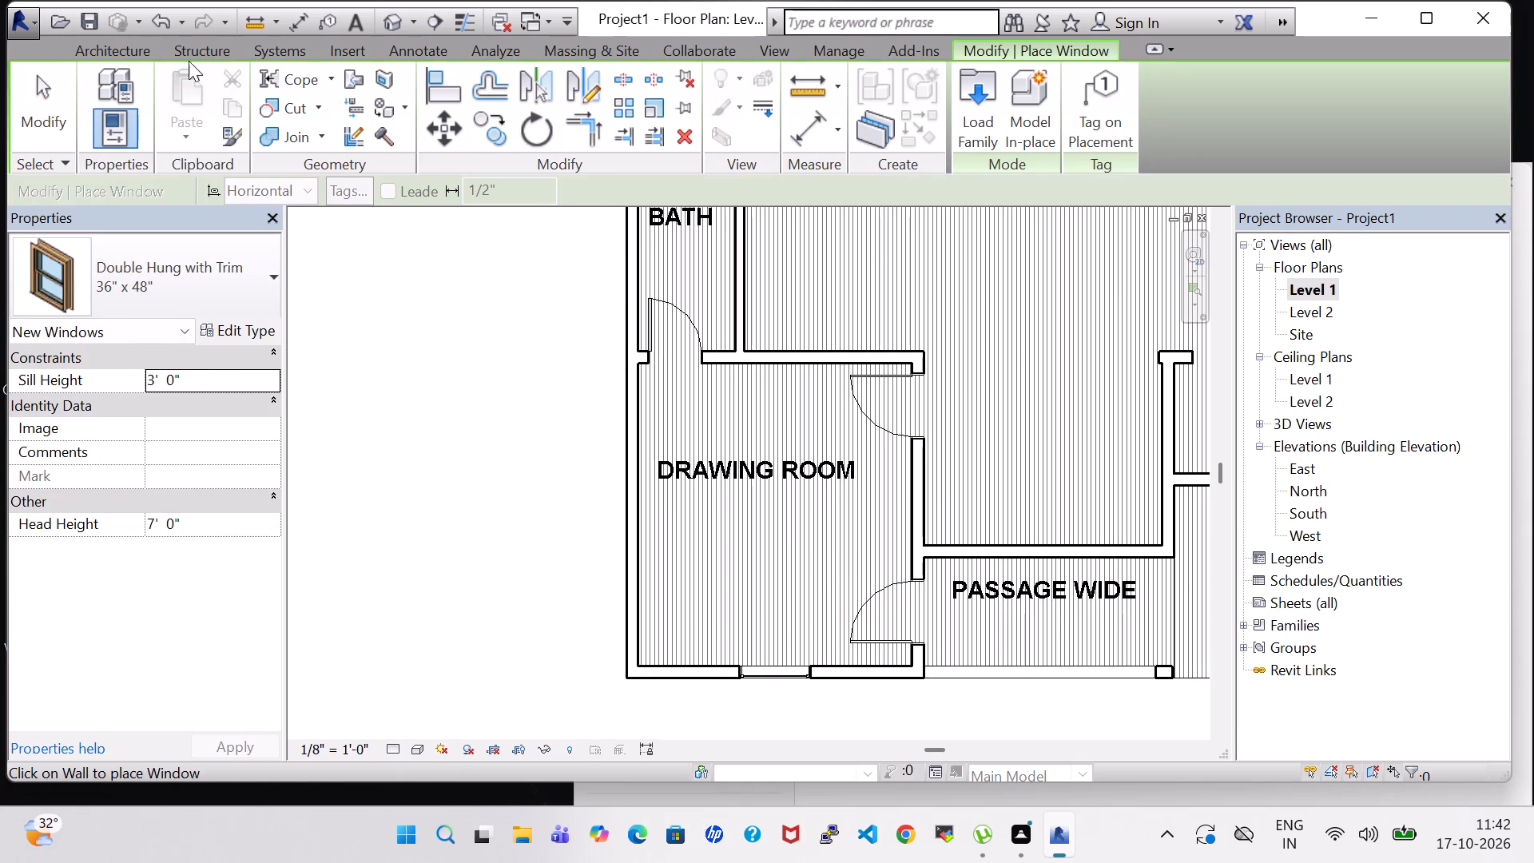
click(128, 40)
click(128, 53)
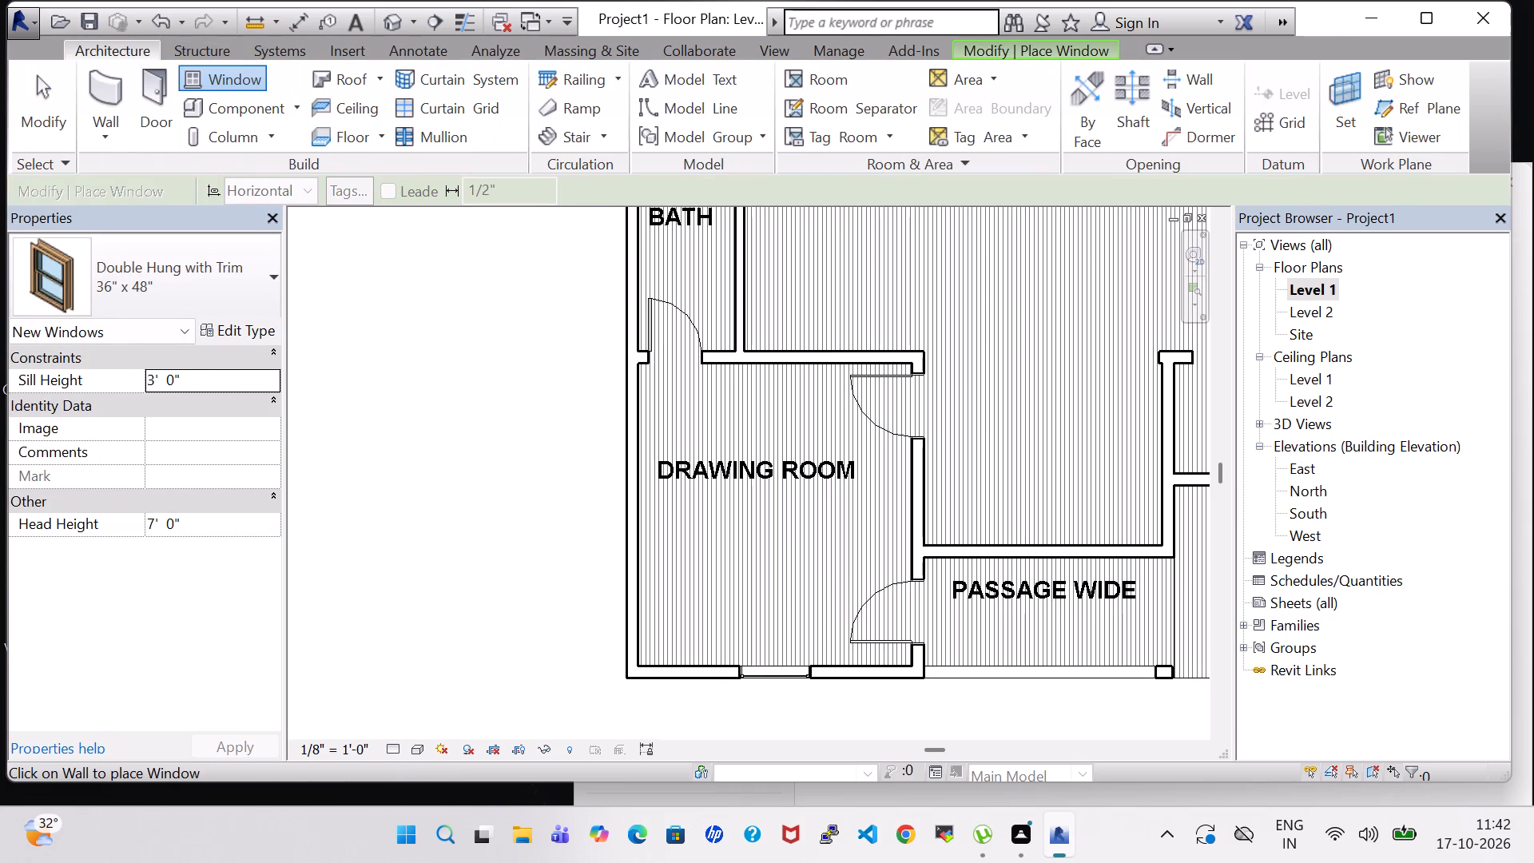
click(582, 77)
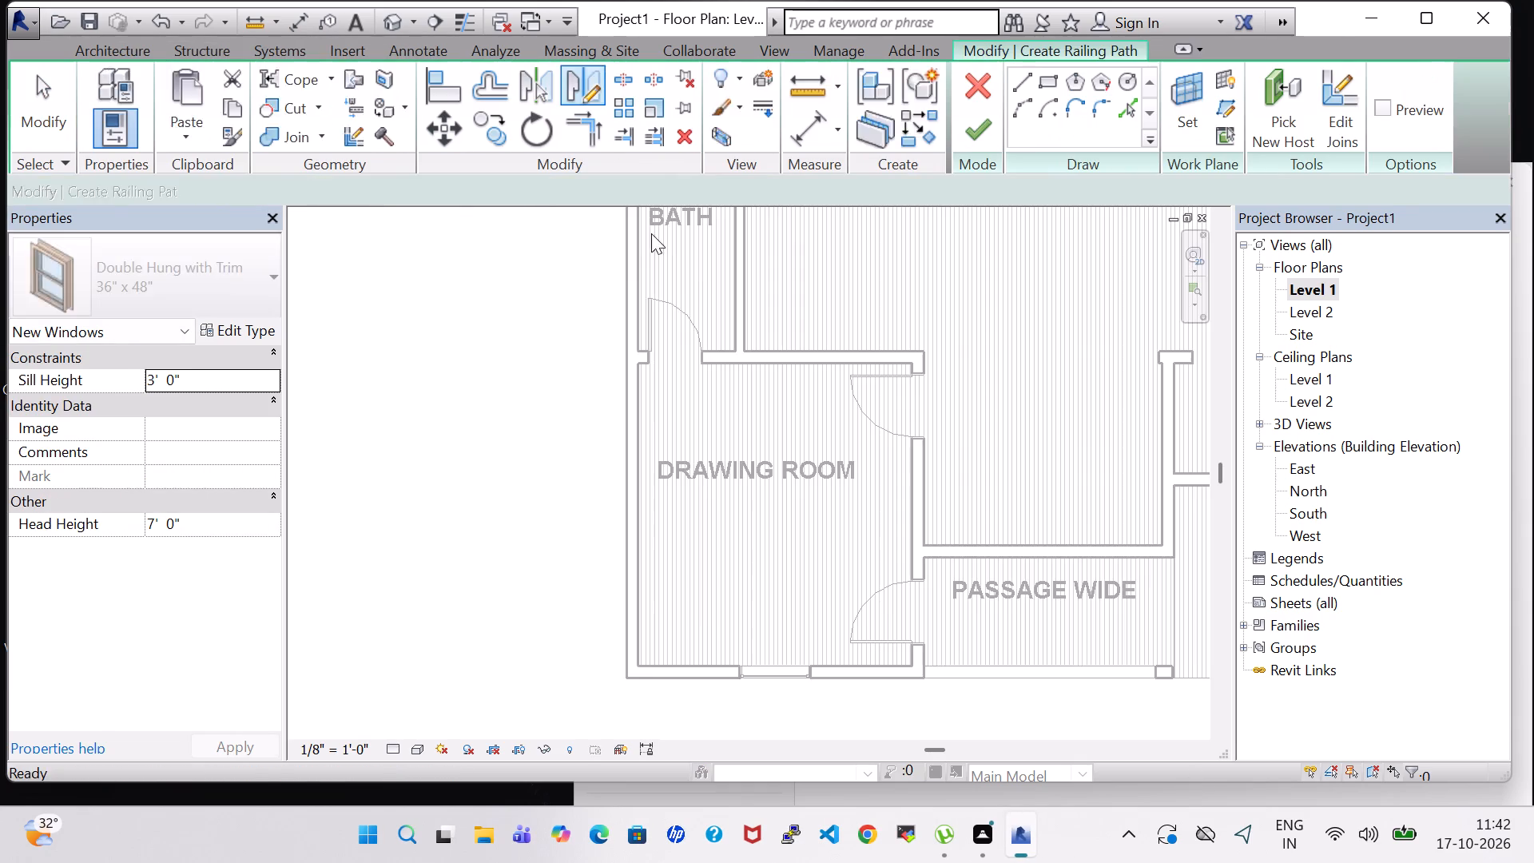
scroll(651, 233, up, 3)
middle_drag(559, 239, 419, 0)
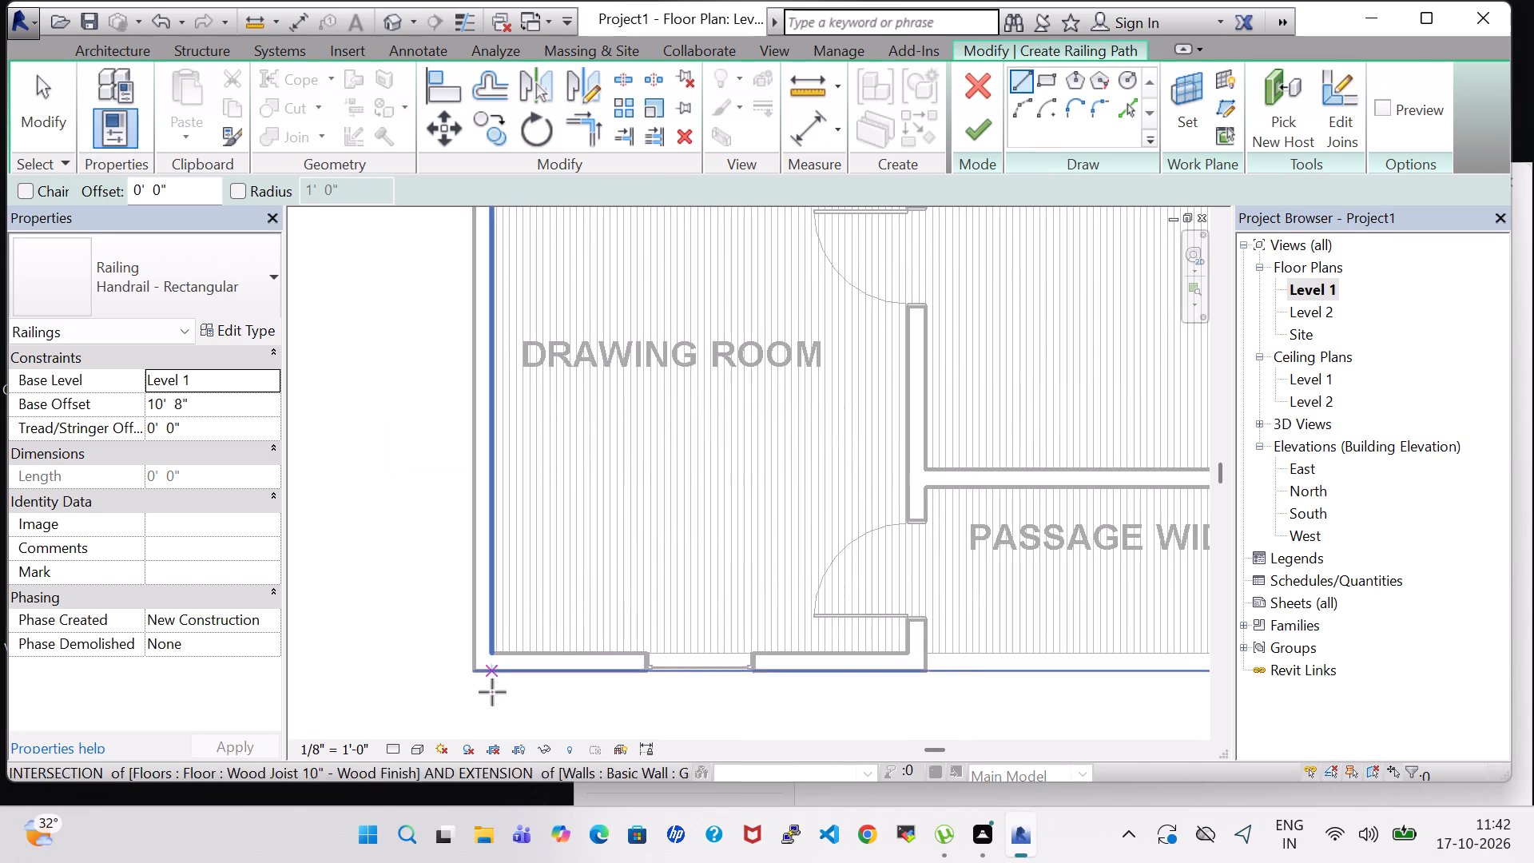
click(470, 674)
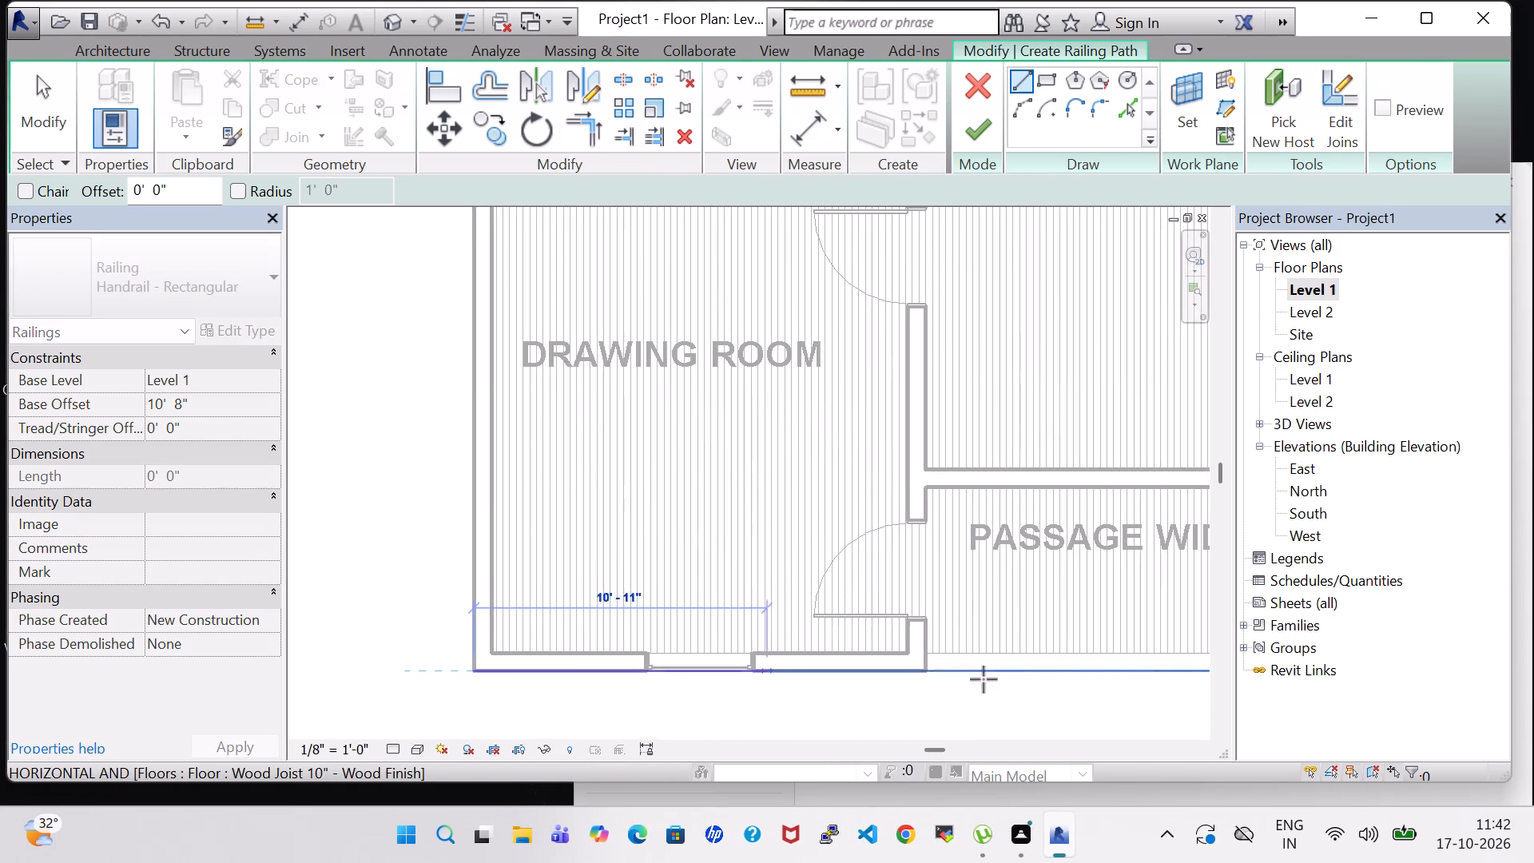
middle_drag(1141, 681, 498, 682)
scroll(497, 682, down, 2)
scroll(1071, 689, up, 3)
click(1059, 662)
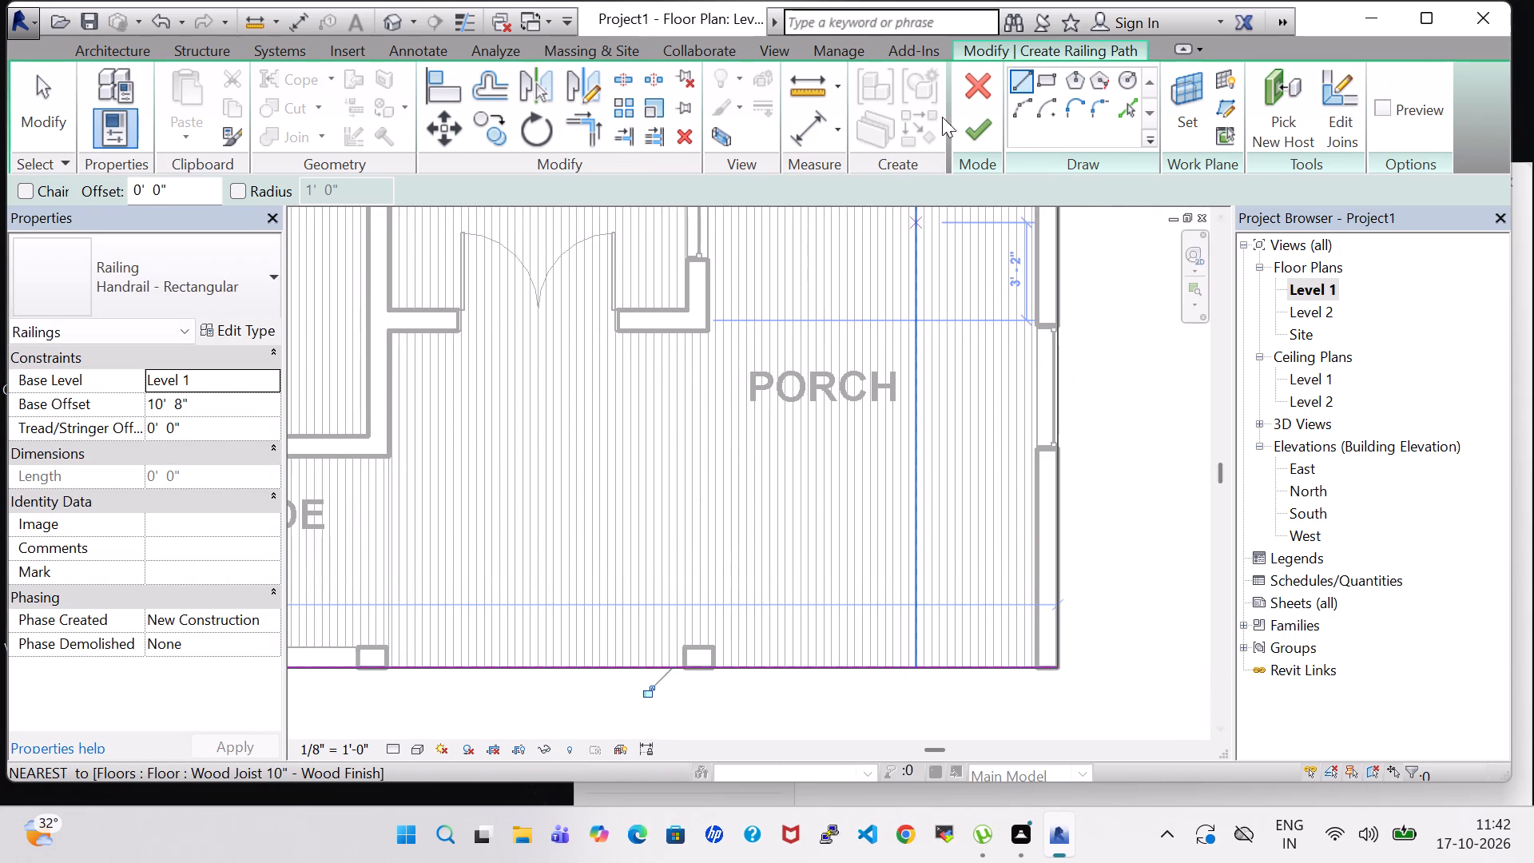
click(988, 141)
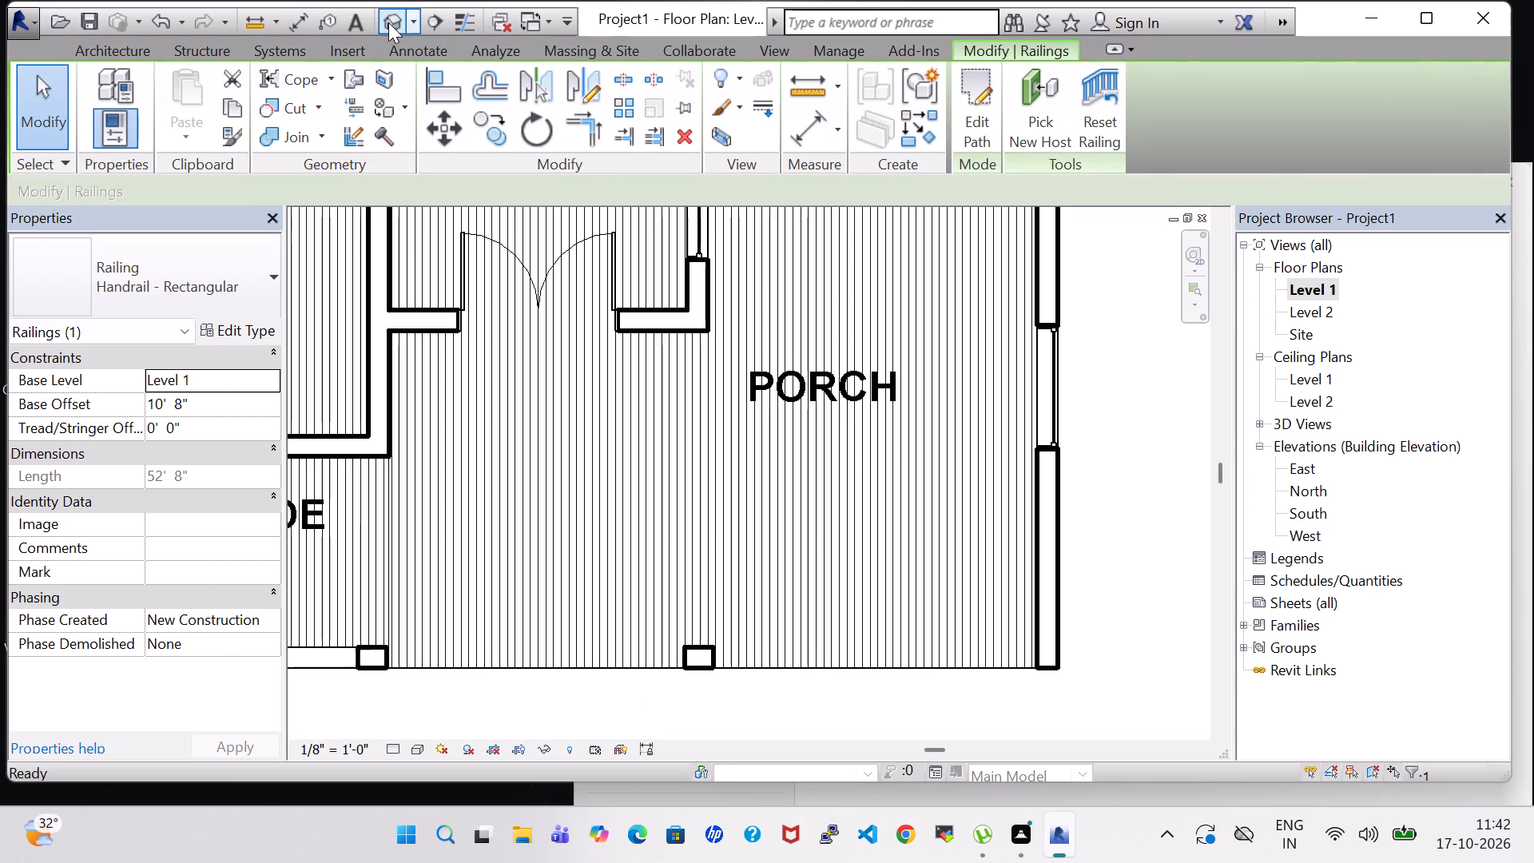
In the 3D view, change the front roof-edge railing's type to Glass Panel - Bottom Fill.
click(388, 22)
click(713, 412)
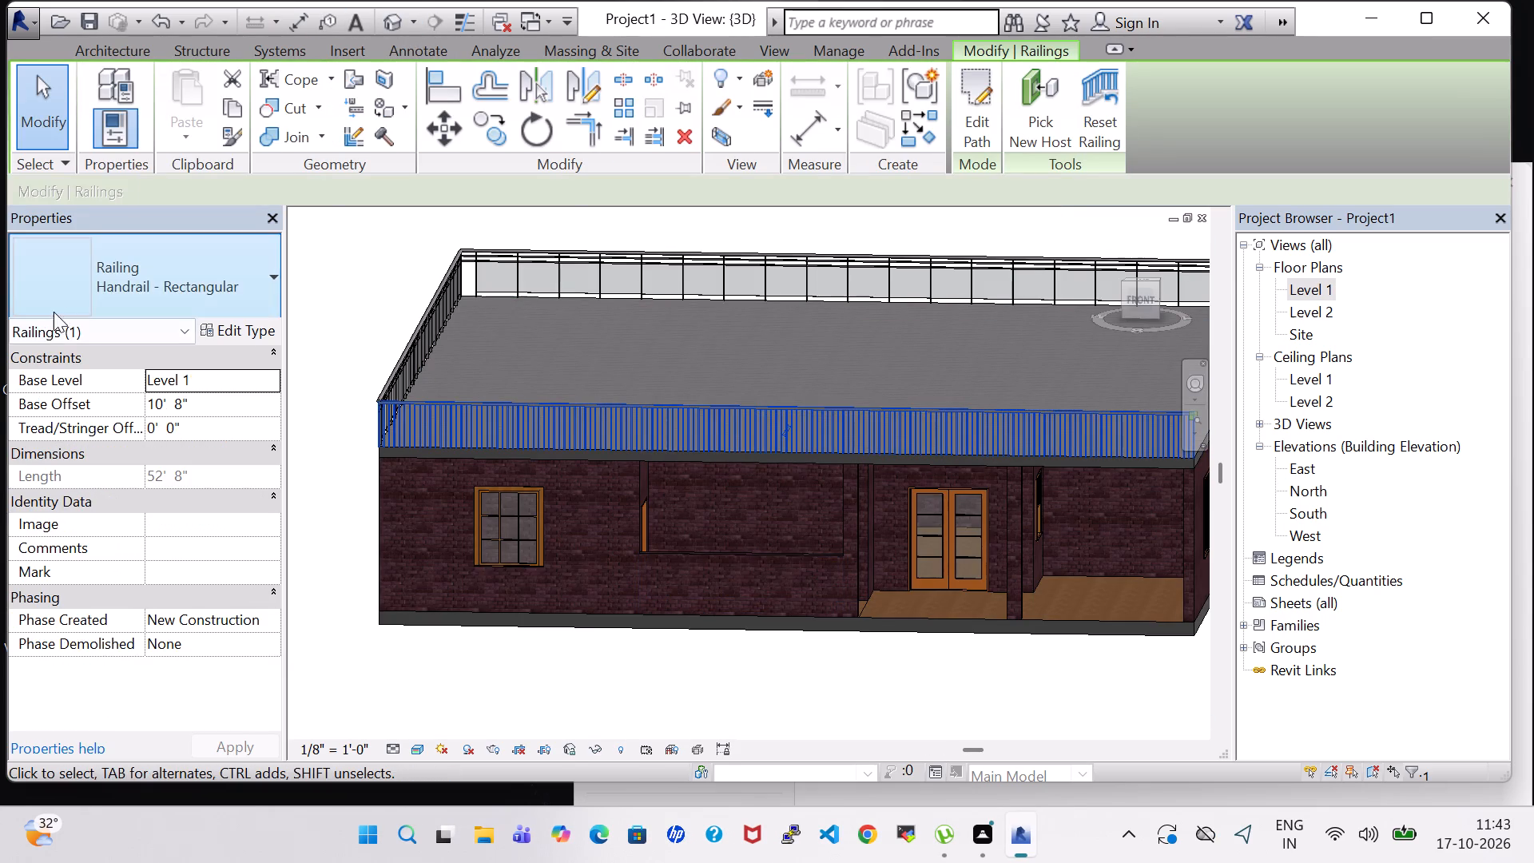
click(150, 284)
scroll(210, 380, up, 3)
click(205, 399)
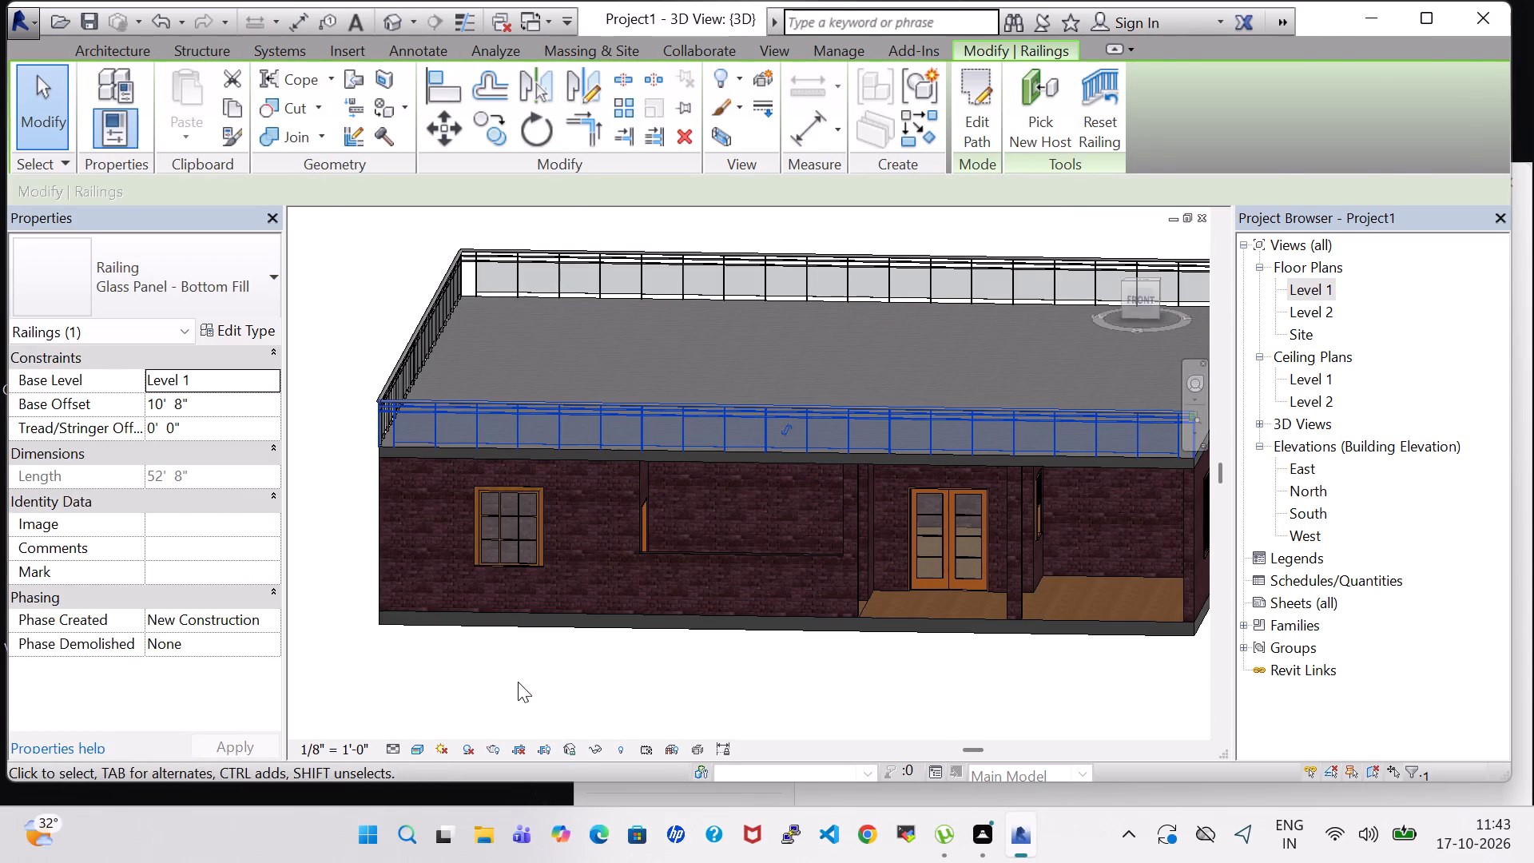
click(518, 683)
In the Level 1 floor plan, sketch and finish a straight railing along the outer wall from the dress room corner past the kitchen to the porch corner.
shift+middle_drag(673, 734, 570, 708)
shift+middle_drag(658, 657, 487, 689)
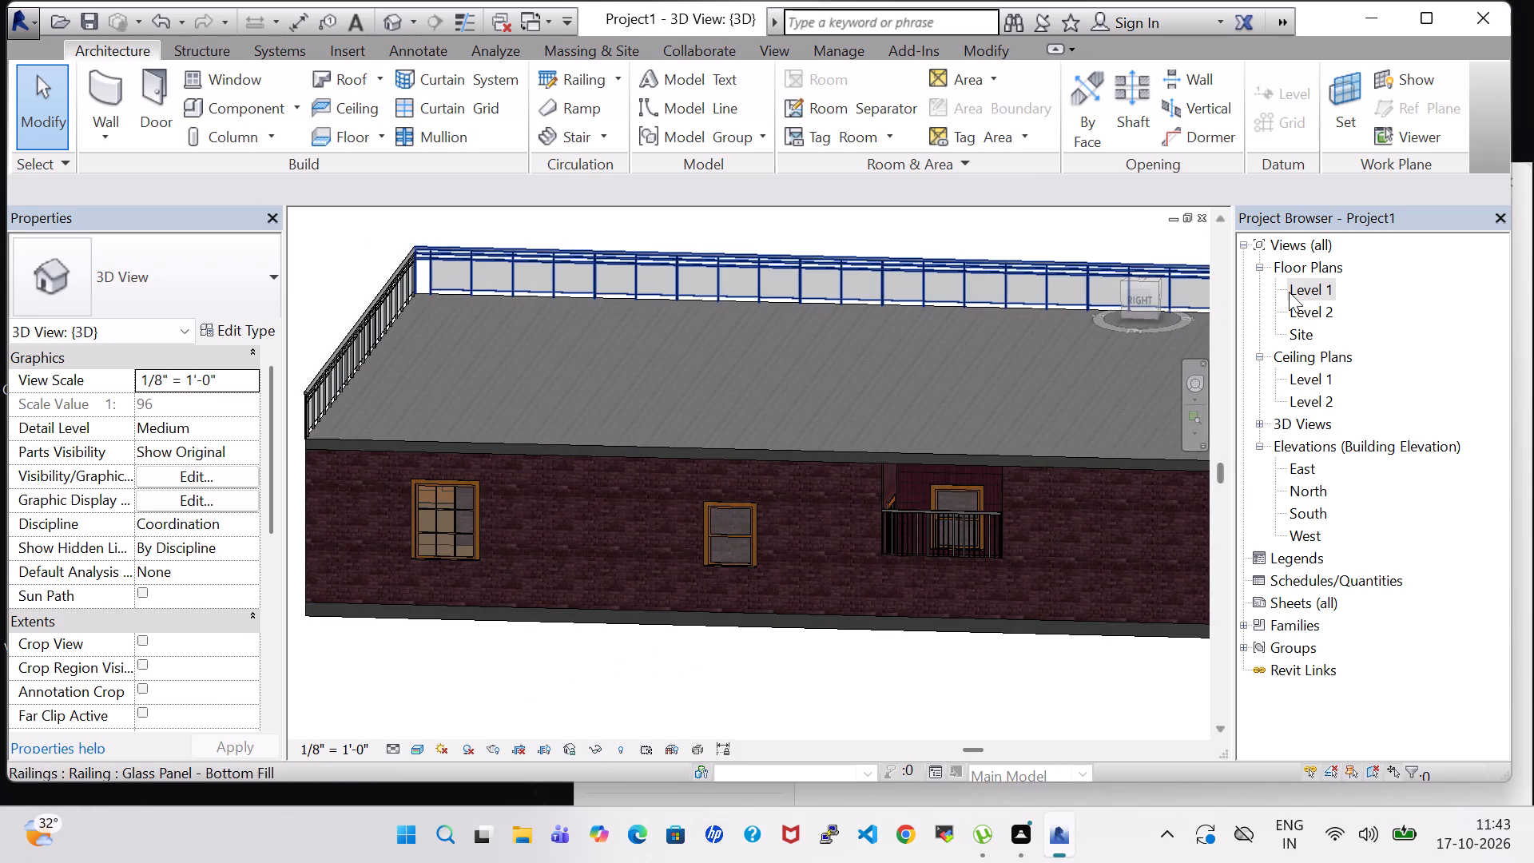
double_click(1305, 280)
scroll(1414, 681, down, 3)
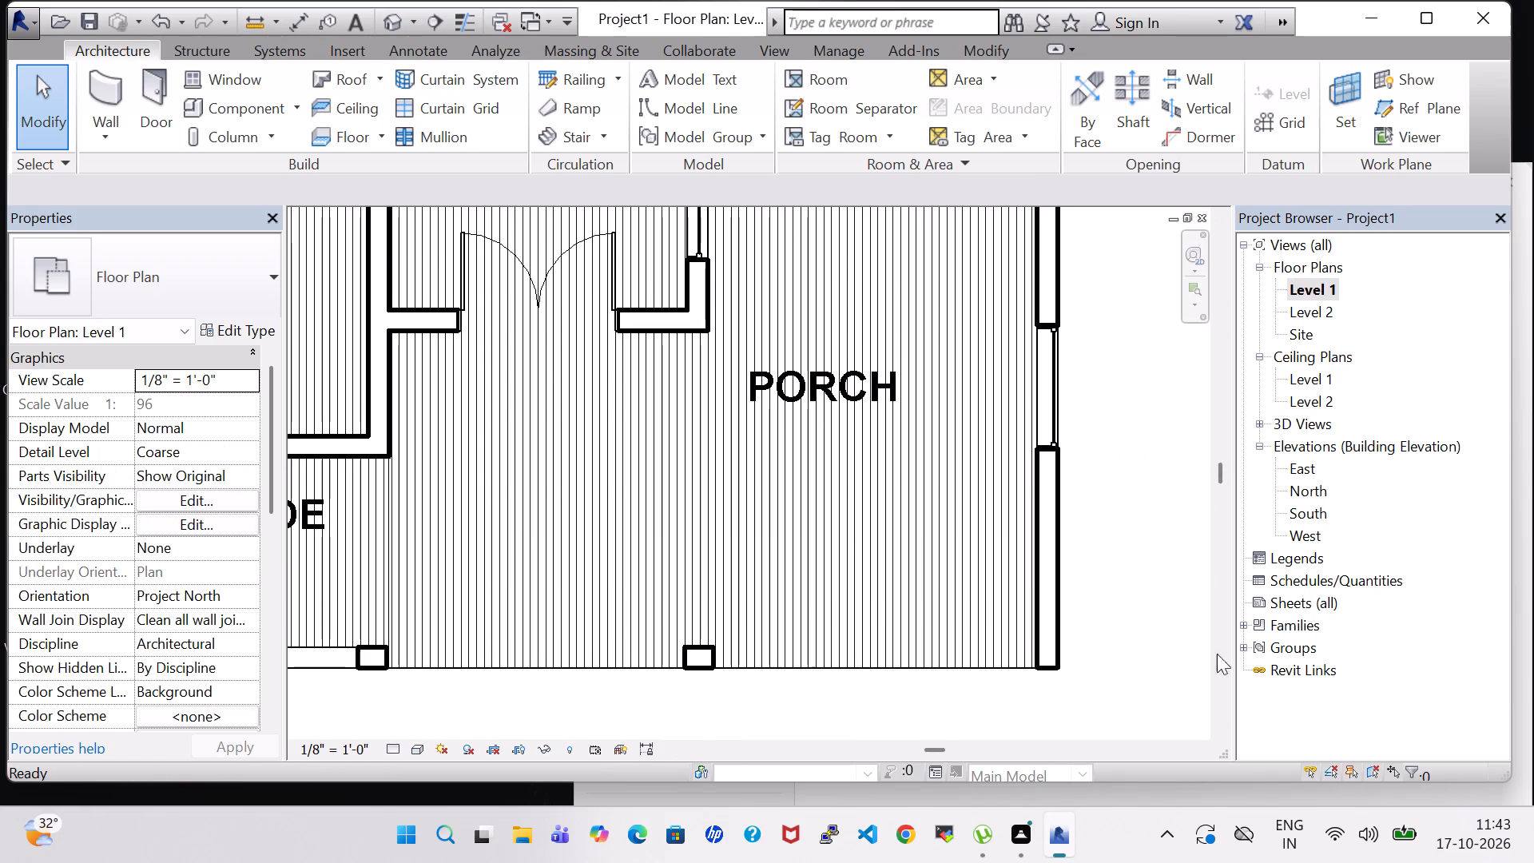
scroll(1158, 553, down, 5)
middle_drag(1112, 475, 990, 583)
scroll(990, 583, down, 2)
scroll(1018, 523, down, 1)
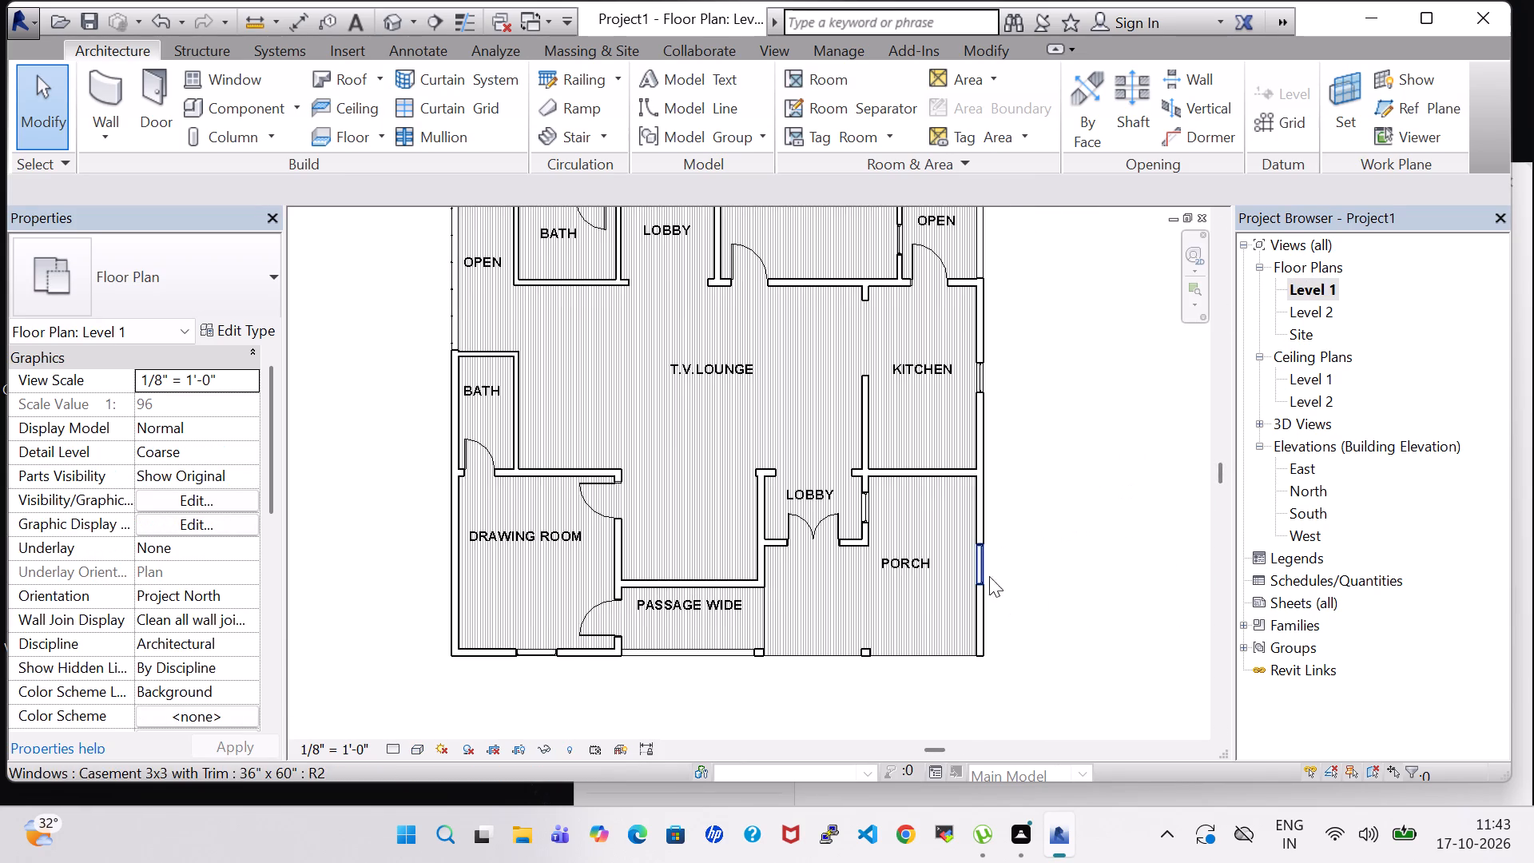
scroll(987, 584, down, 1)
middle_drag(1069, 377, 1008, 485)
scroll(1008, 485, down, 1)
middle_drag(1008, 485, 1004, 463)
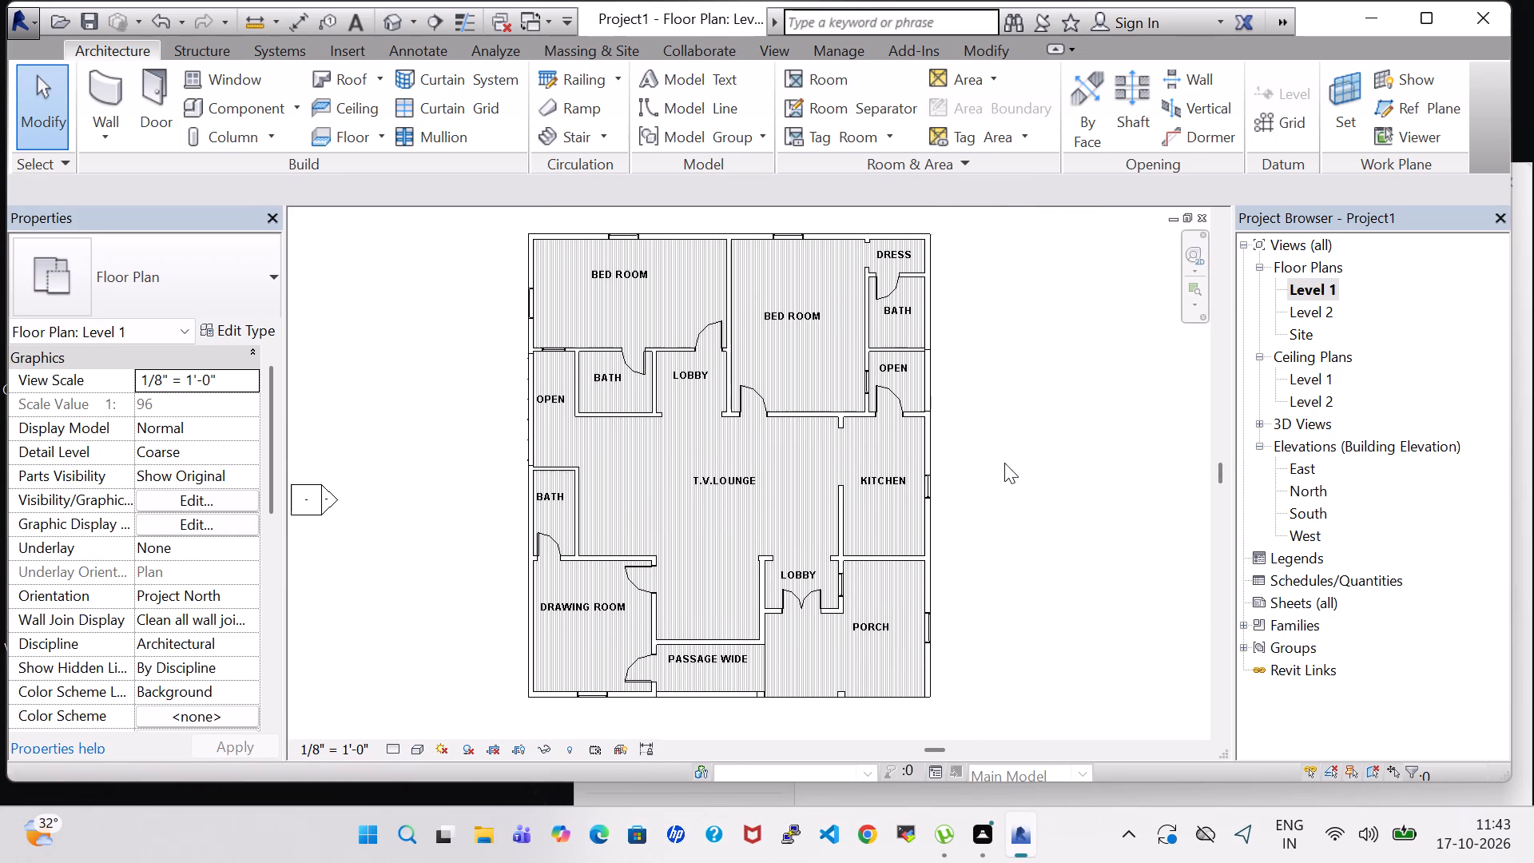
click(550, 72)
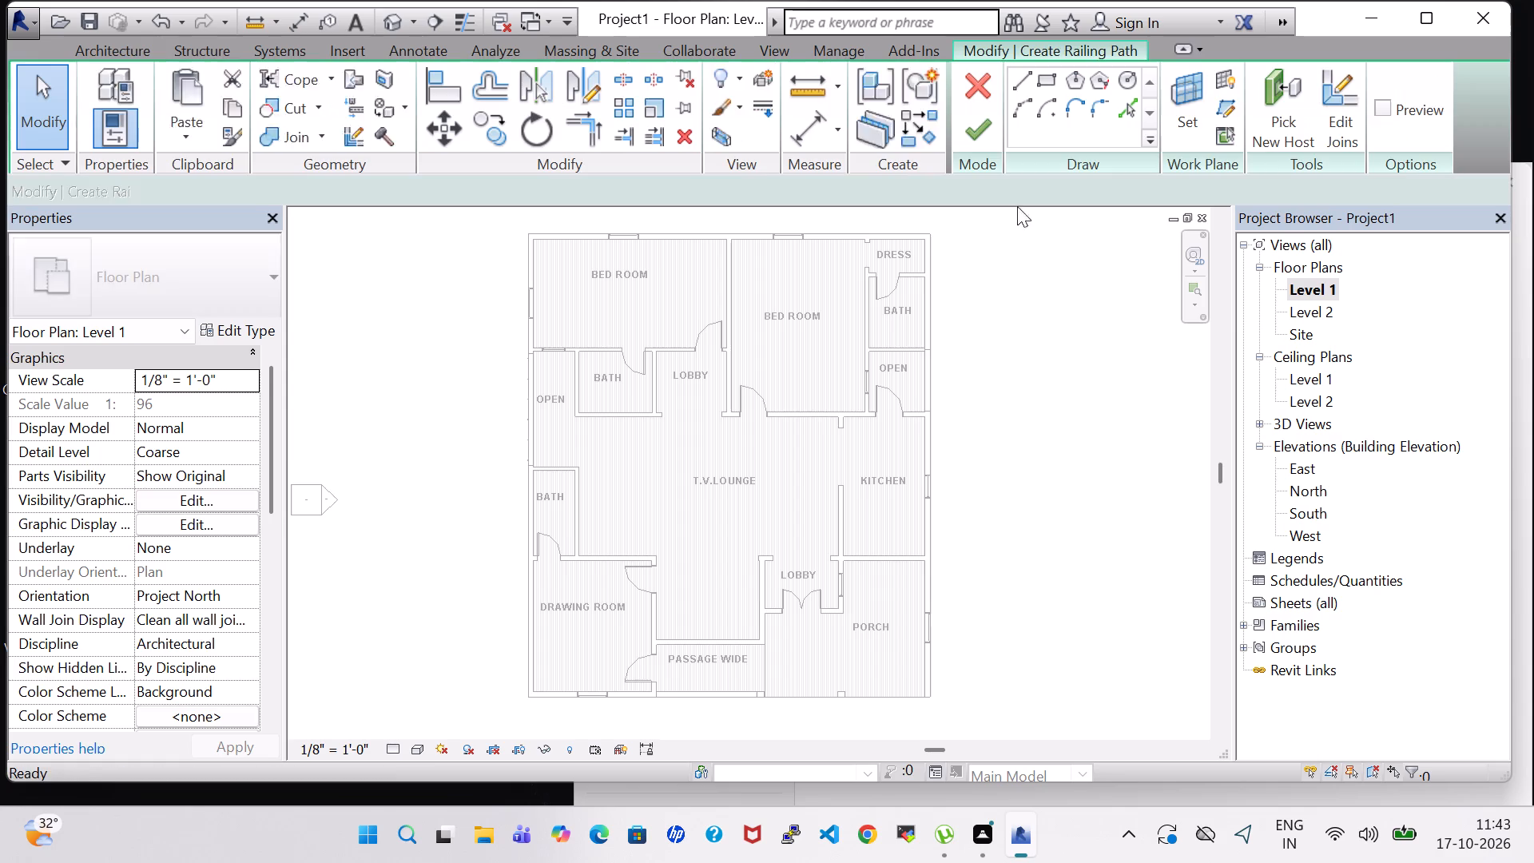
scroll(955, 255, up, 2)
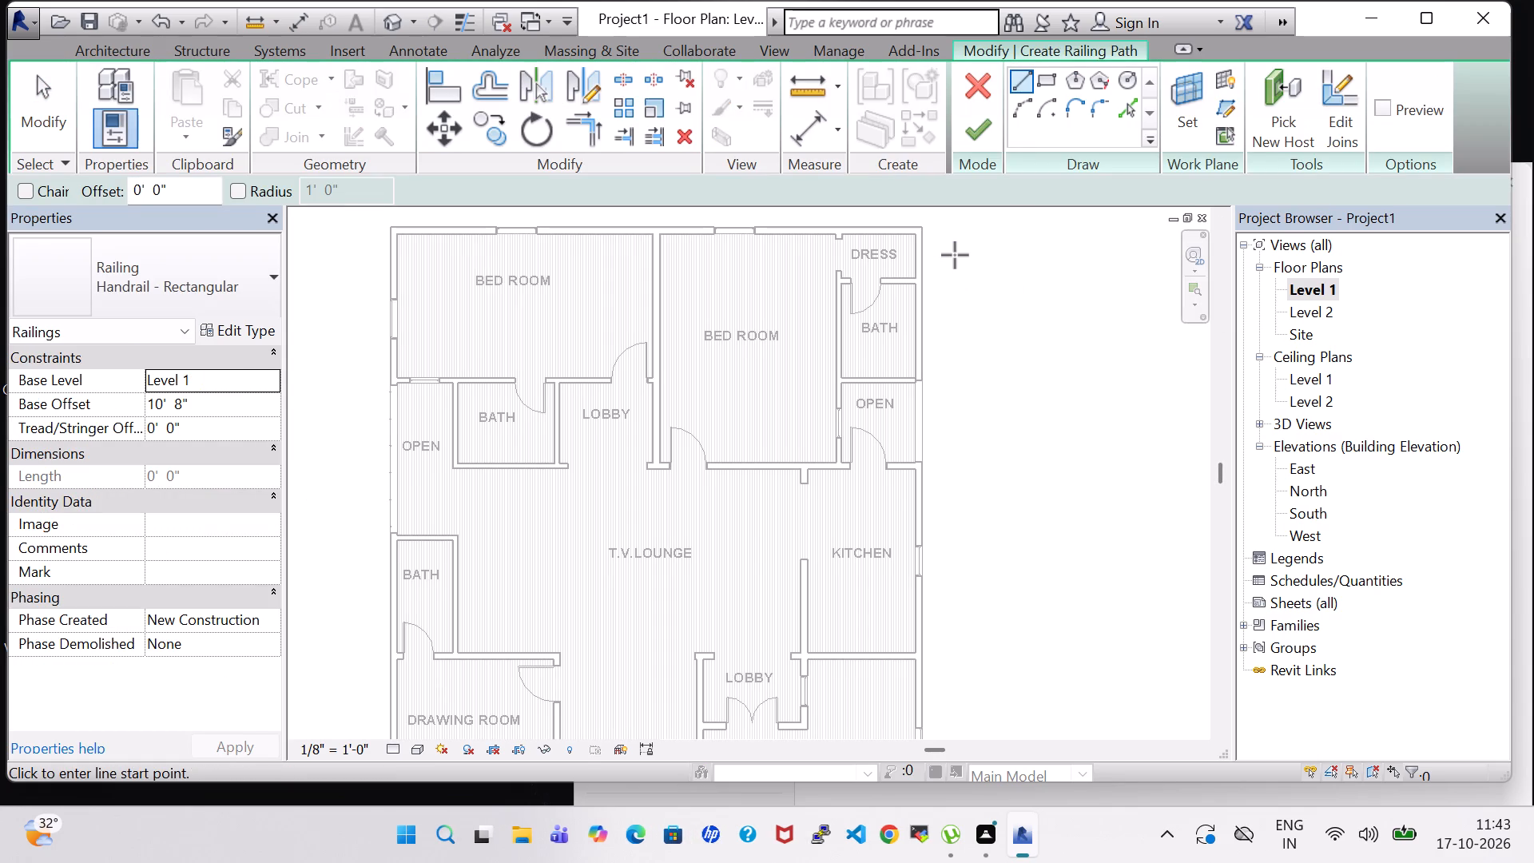
scroll(921, 230, up, 4)
click(924, 224)
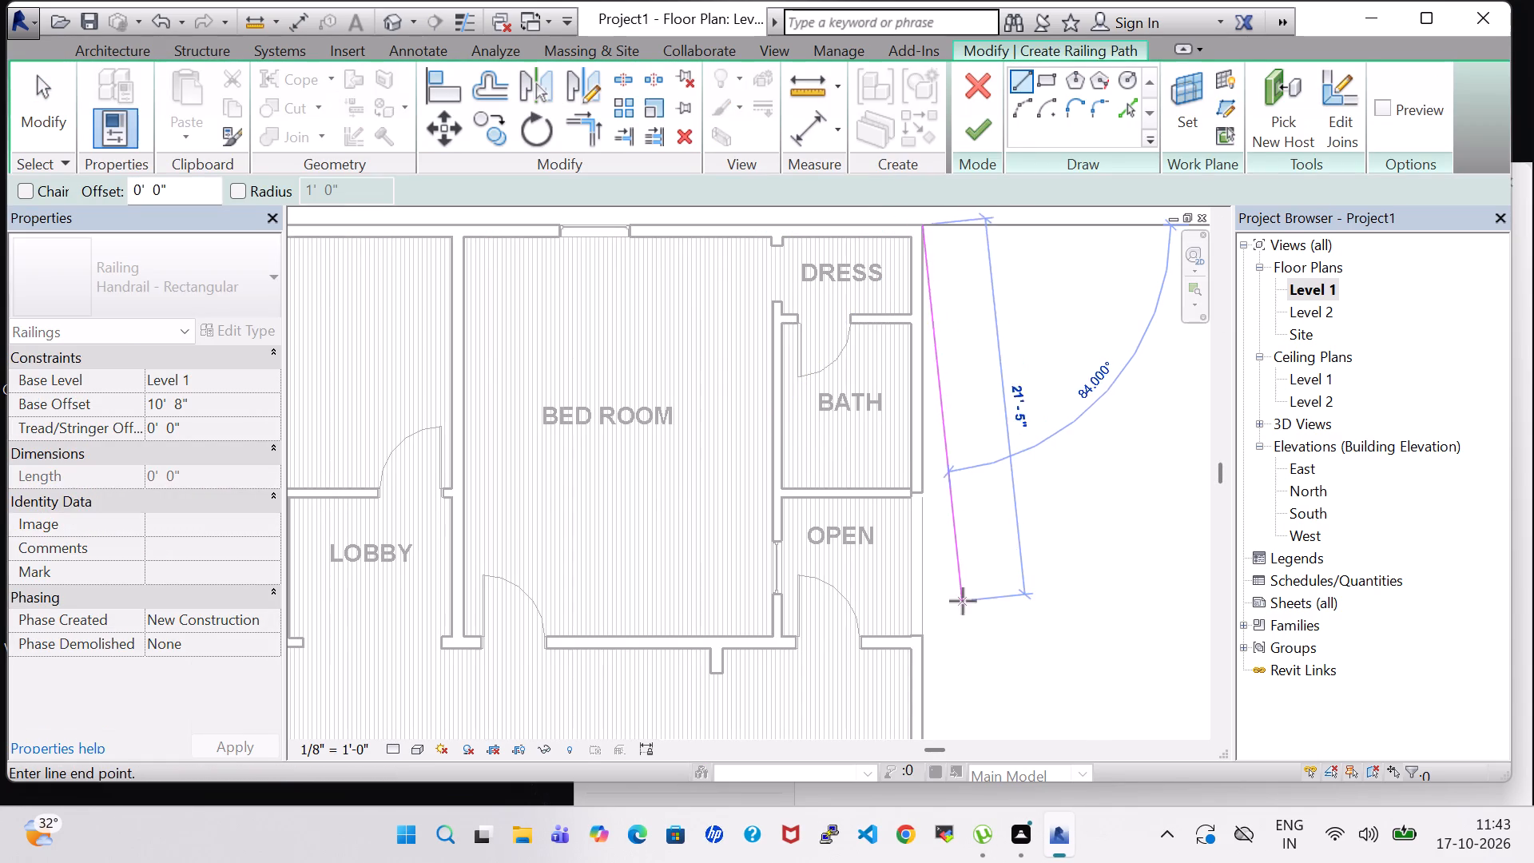
middle_drag(932, 672, 933, 438)
scroll(933, 438, down, 2)
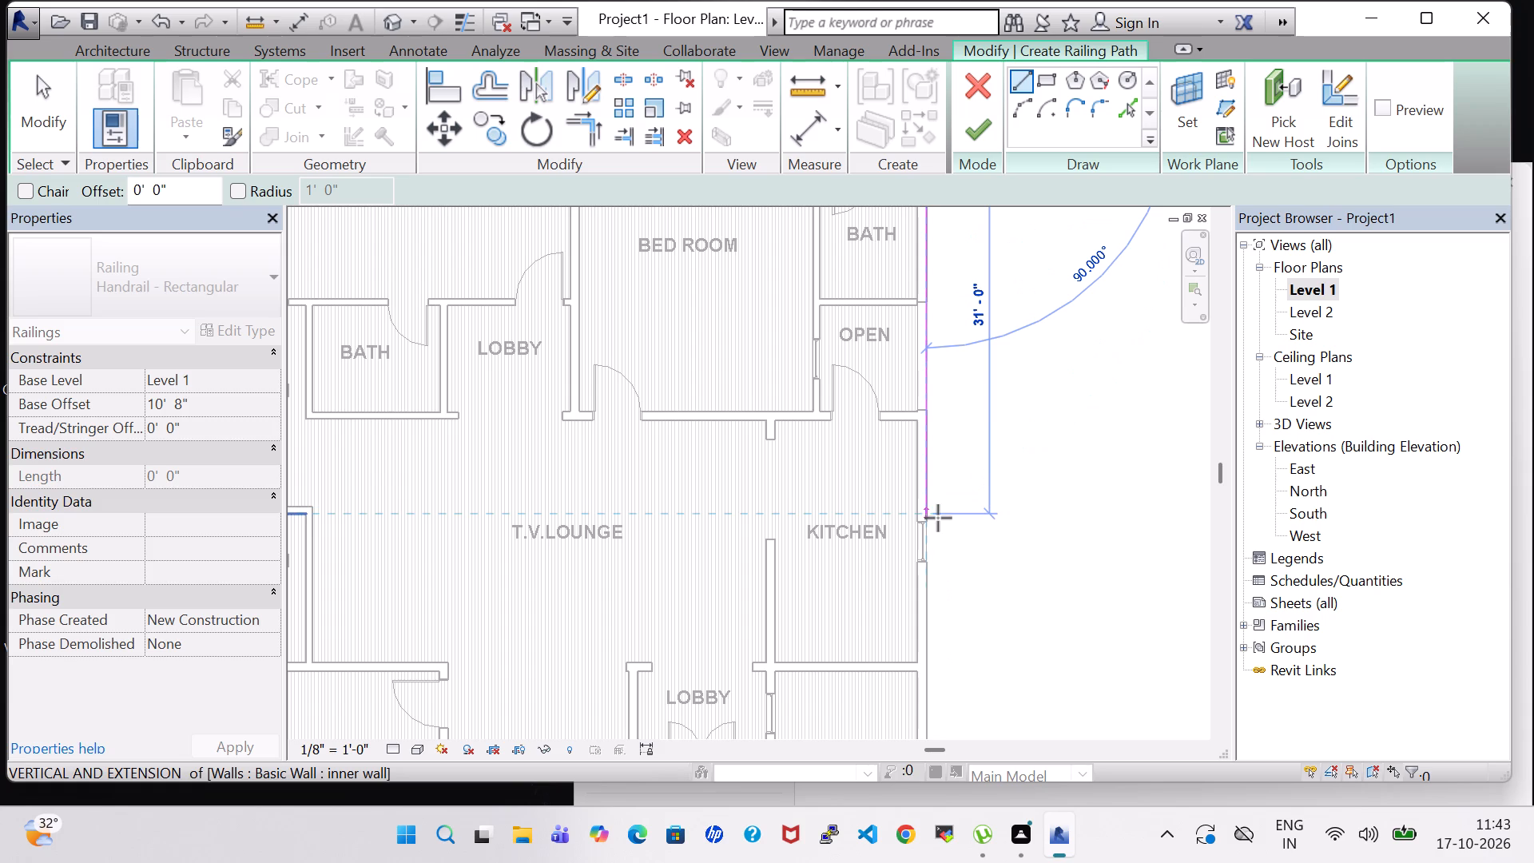
middle_drag(938, 518, 936, 378)
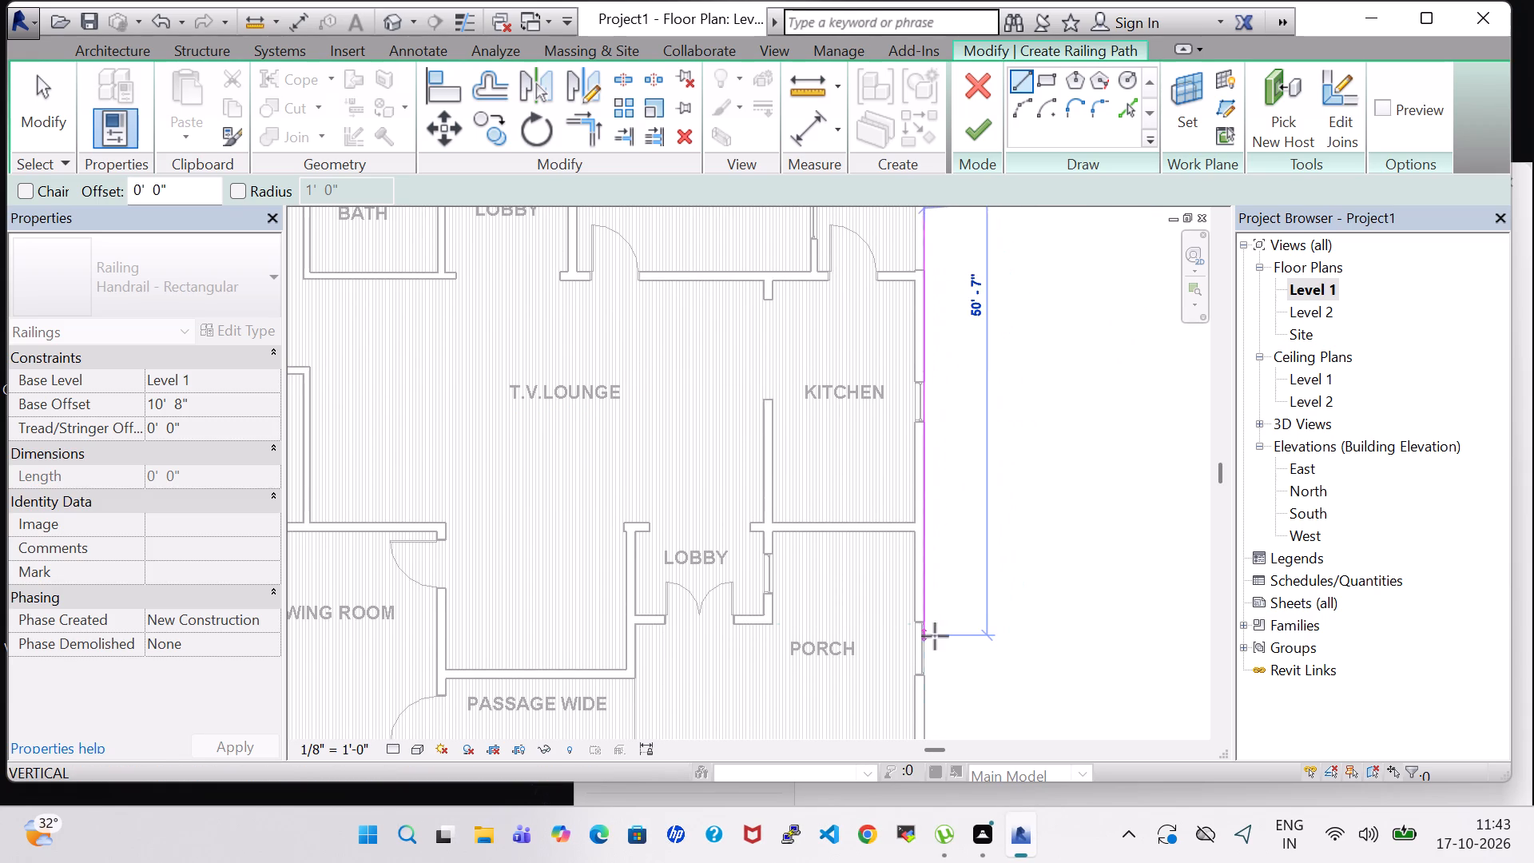
middle_drag(935, 639, 921, 337)
scroll(911, 453, up, 8)
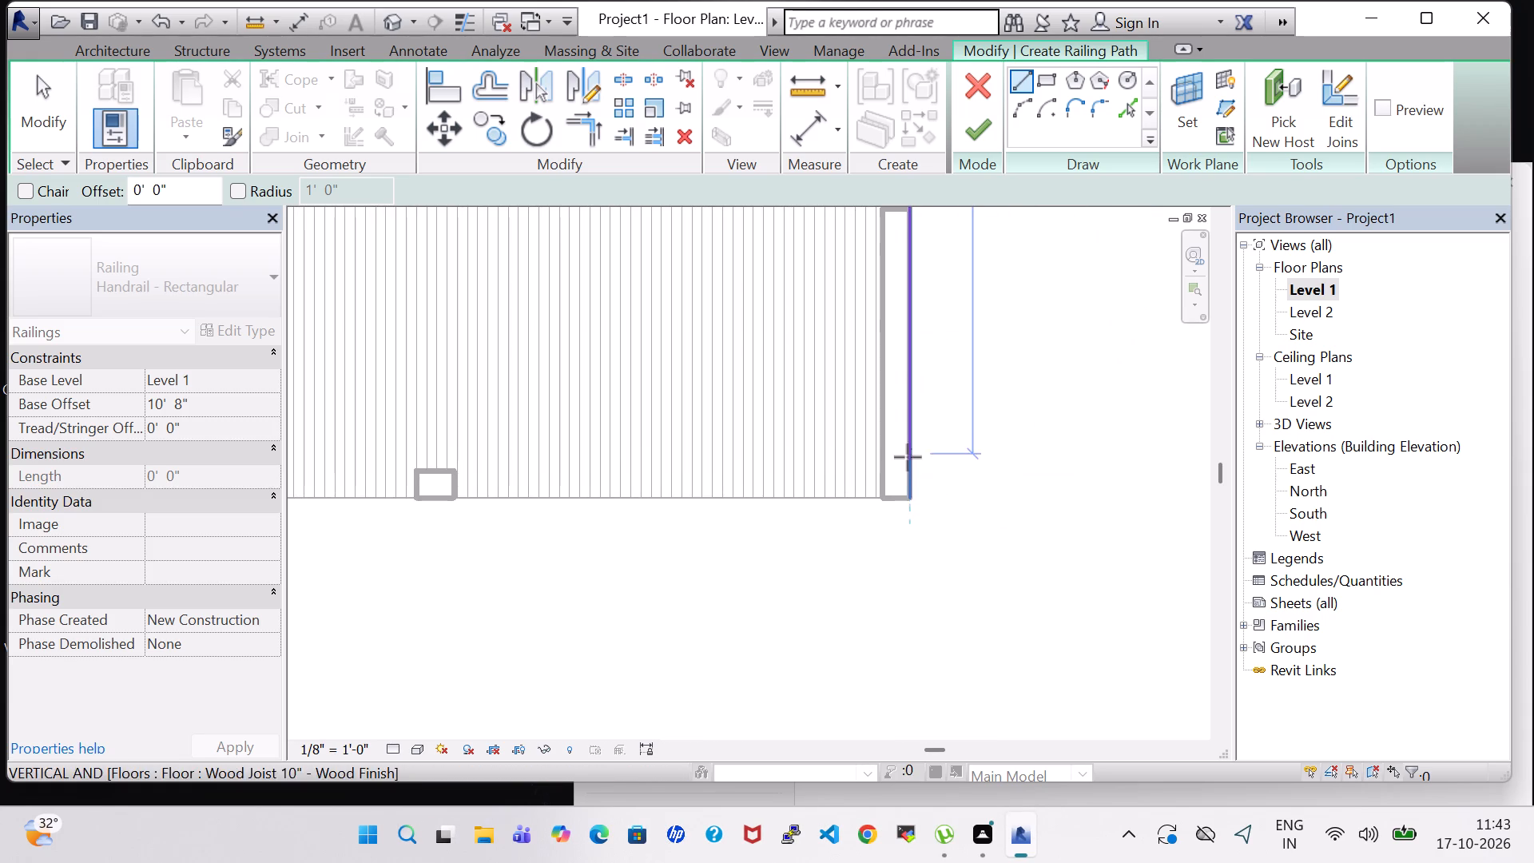
click(914, 497)
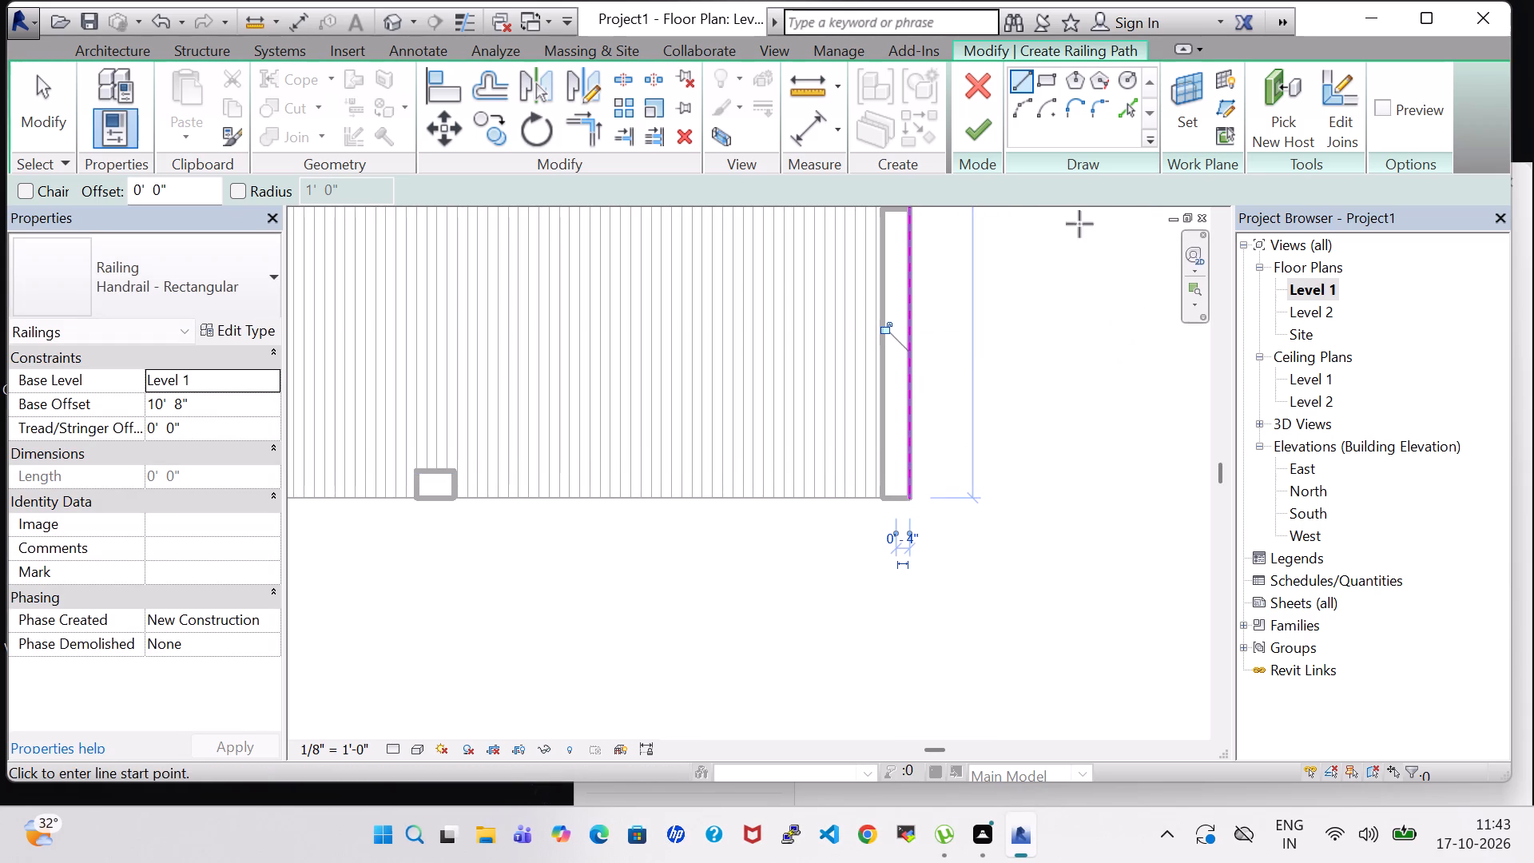
click(977, 121)
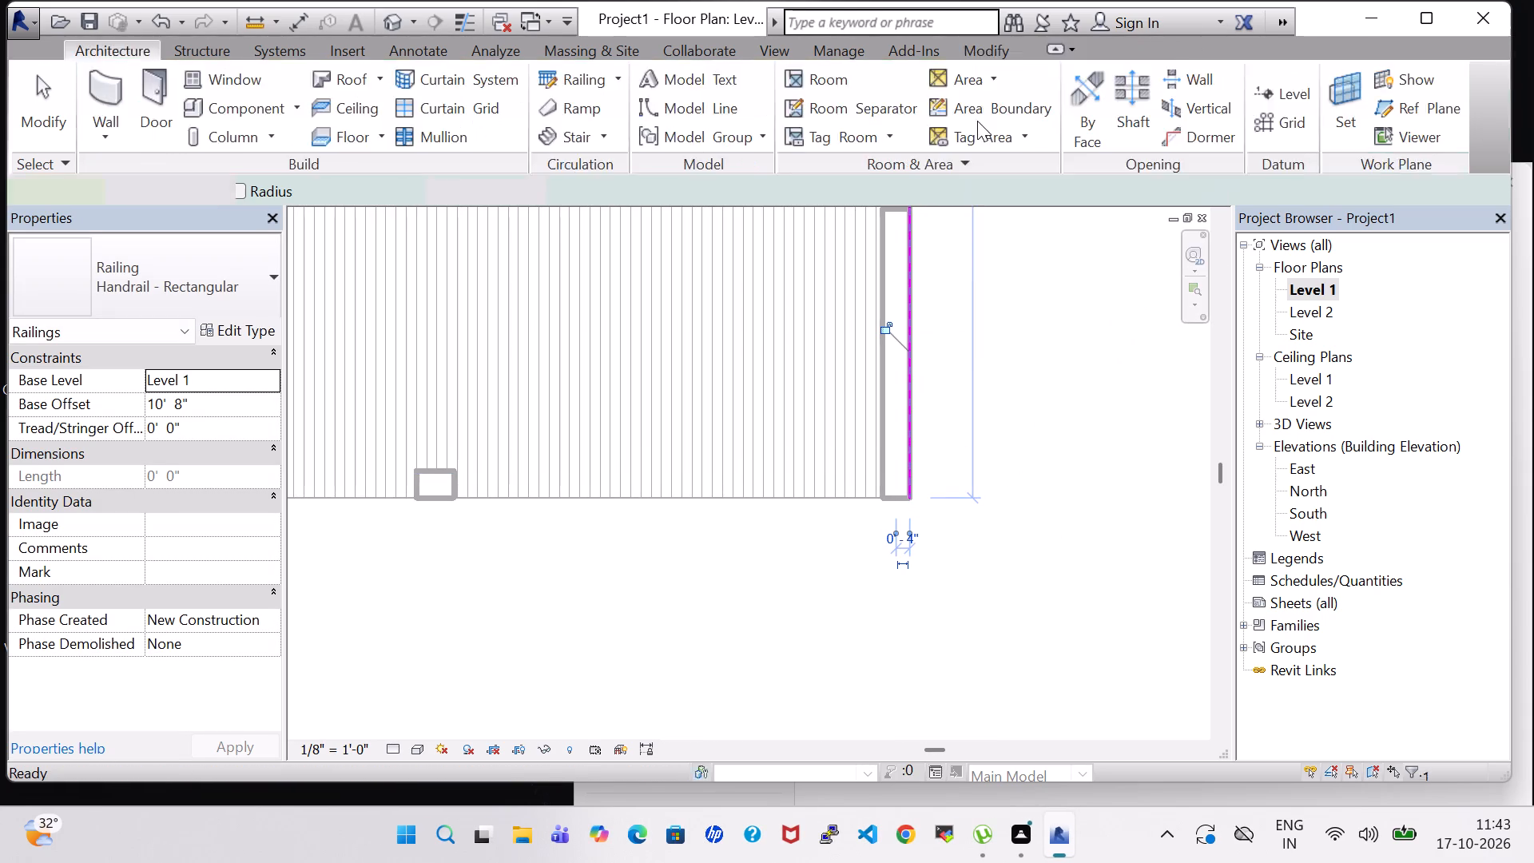
In the 3D view, change the type of the roof-edge railing above the kitchen-side wall to Glass Panel - Bottom Fill.
click(395, 26)
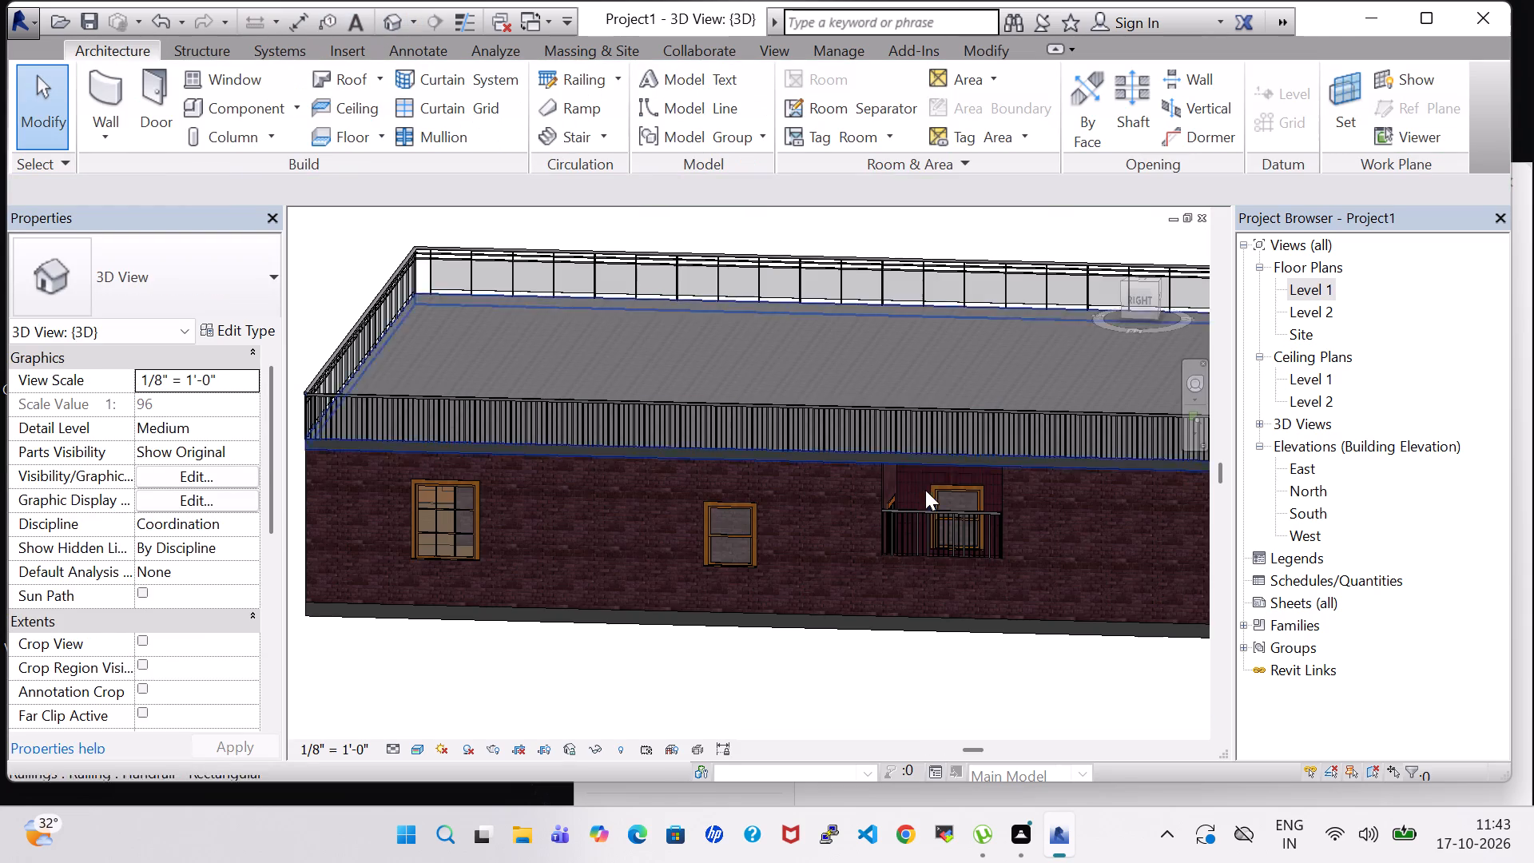
click(837, 408)
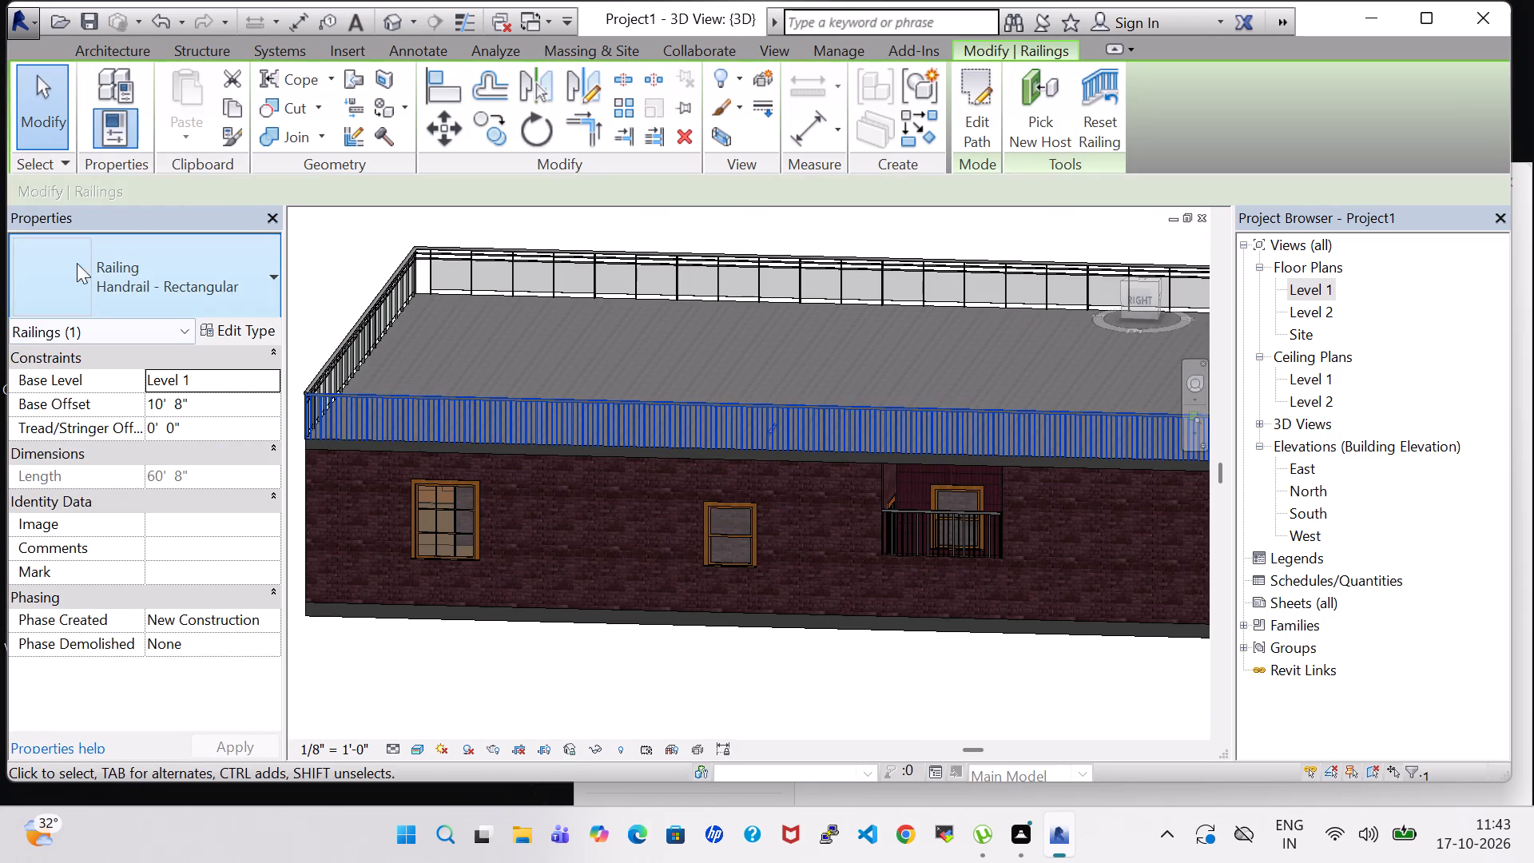
click(184, 288)
scroll(208, 395, up, 2)
click(208, 395)
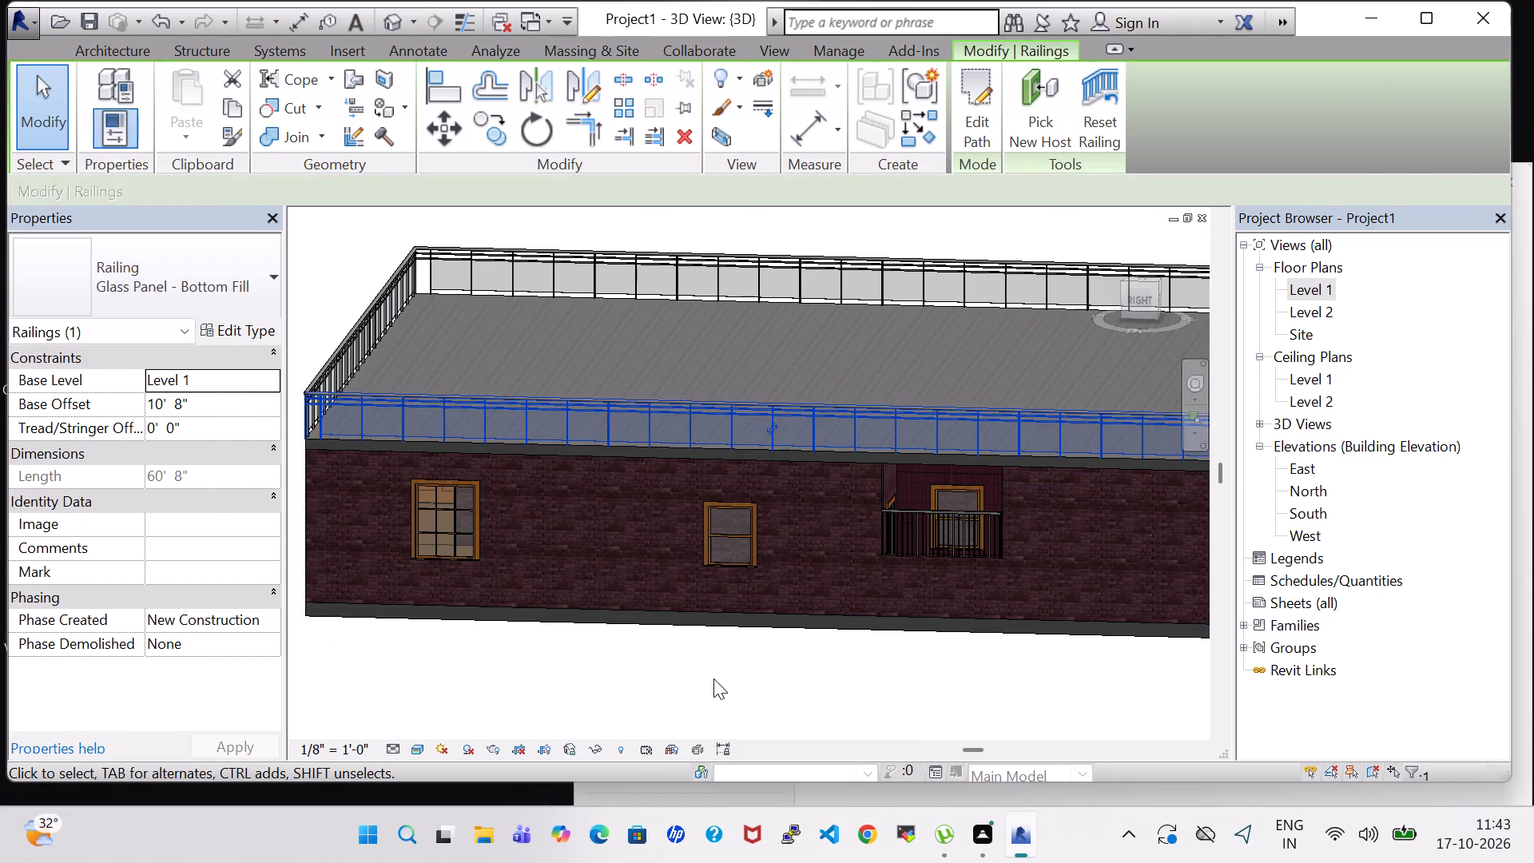
click(708, 681)
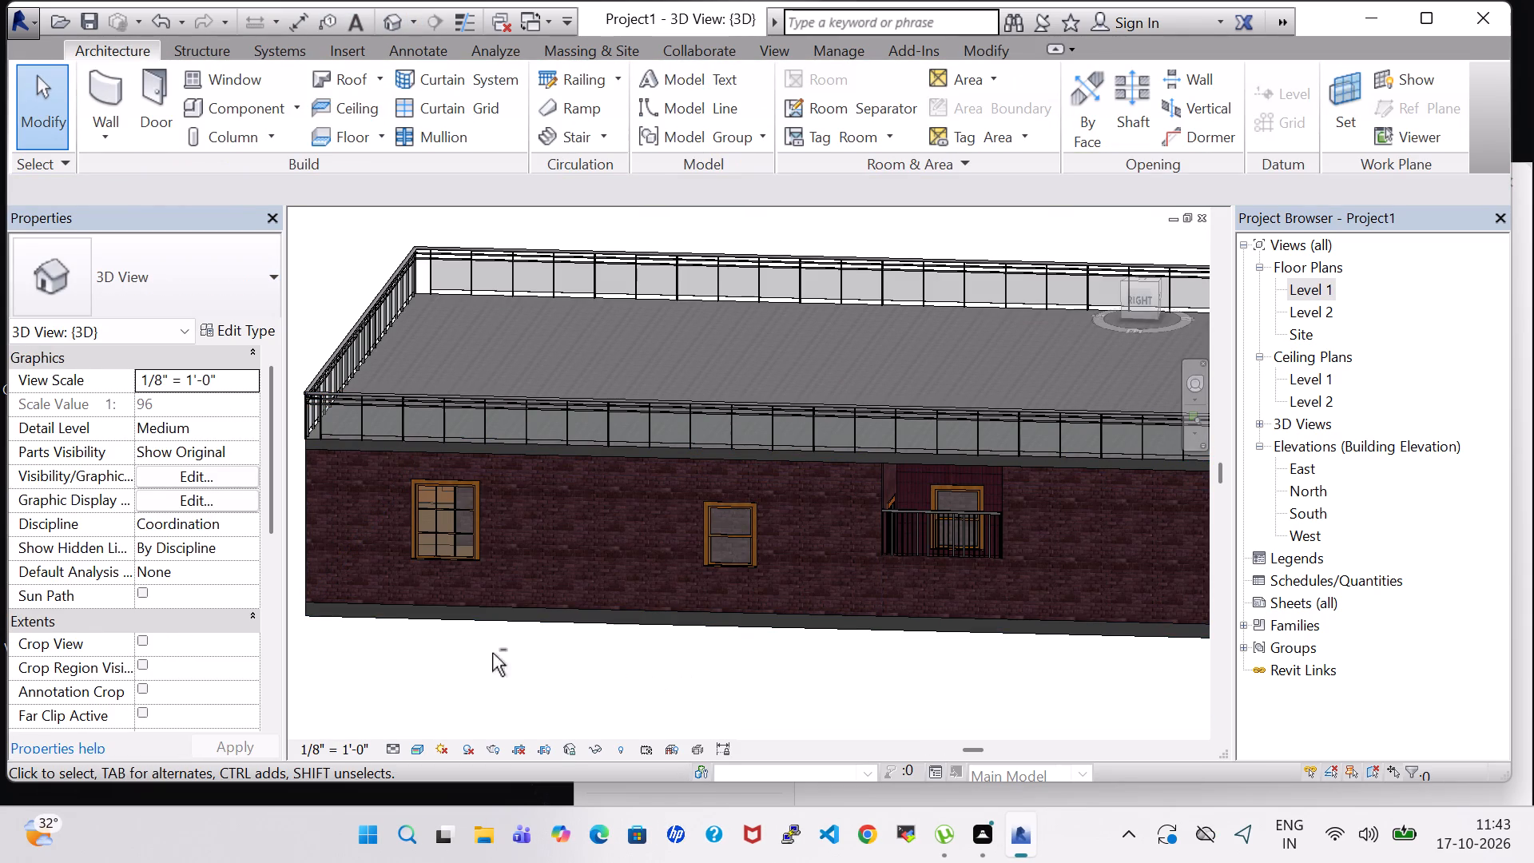
Examine the glass-panel railings in 3D along all sides of the roof, ending at the front of the house.
shift+middle_drag(515, 656, 667, 666)
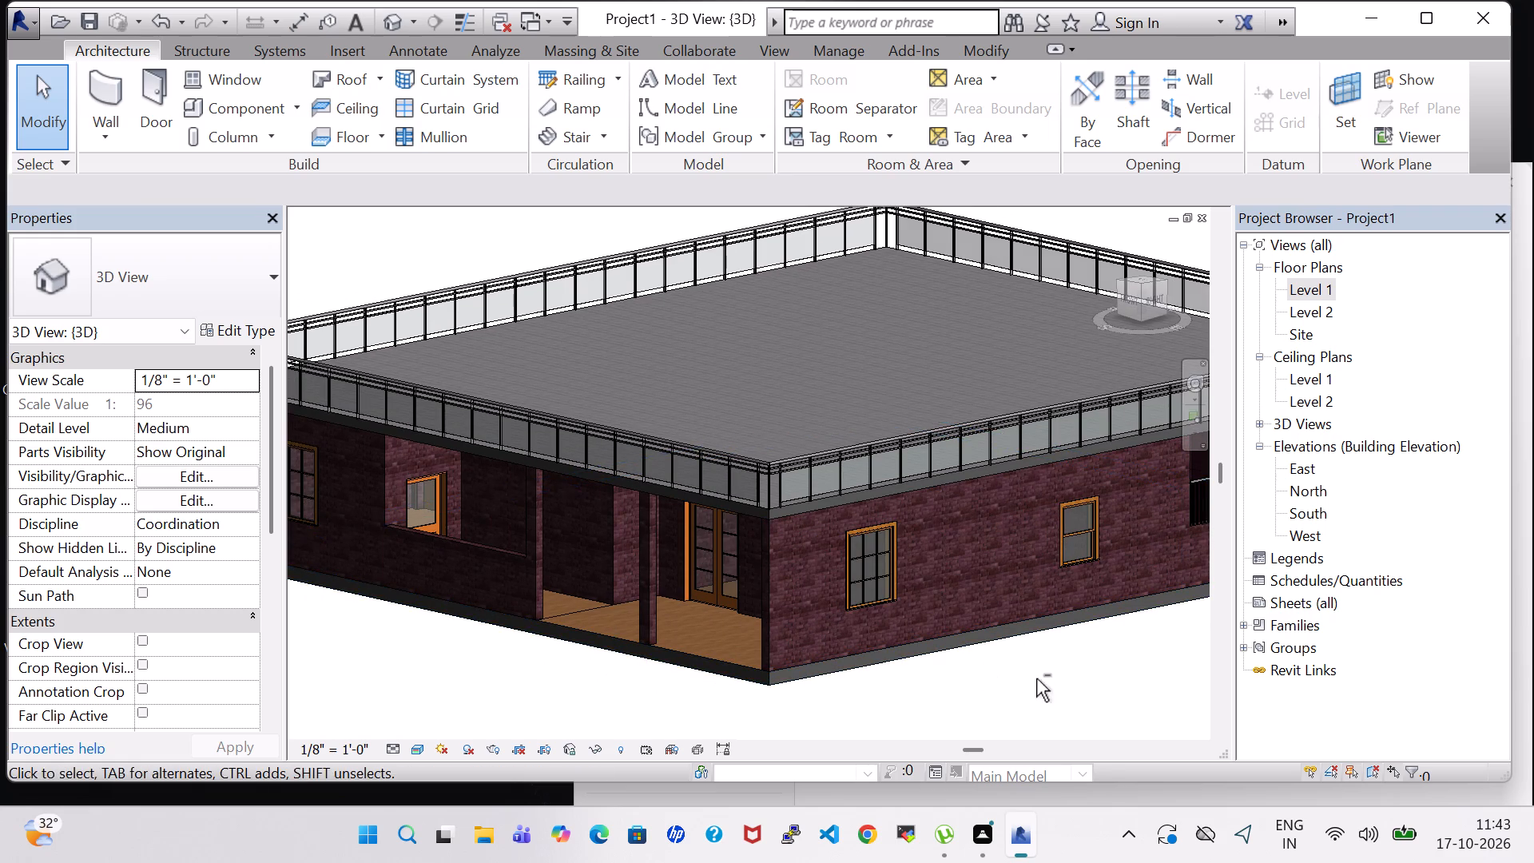
shift+middle_drag(1036, 678, 937, 658)
shift+middle_drag(1066, 649, 940, 657)
shift+middle_drag(1015, 657, 1014, 658)
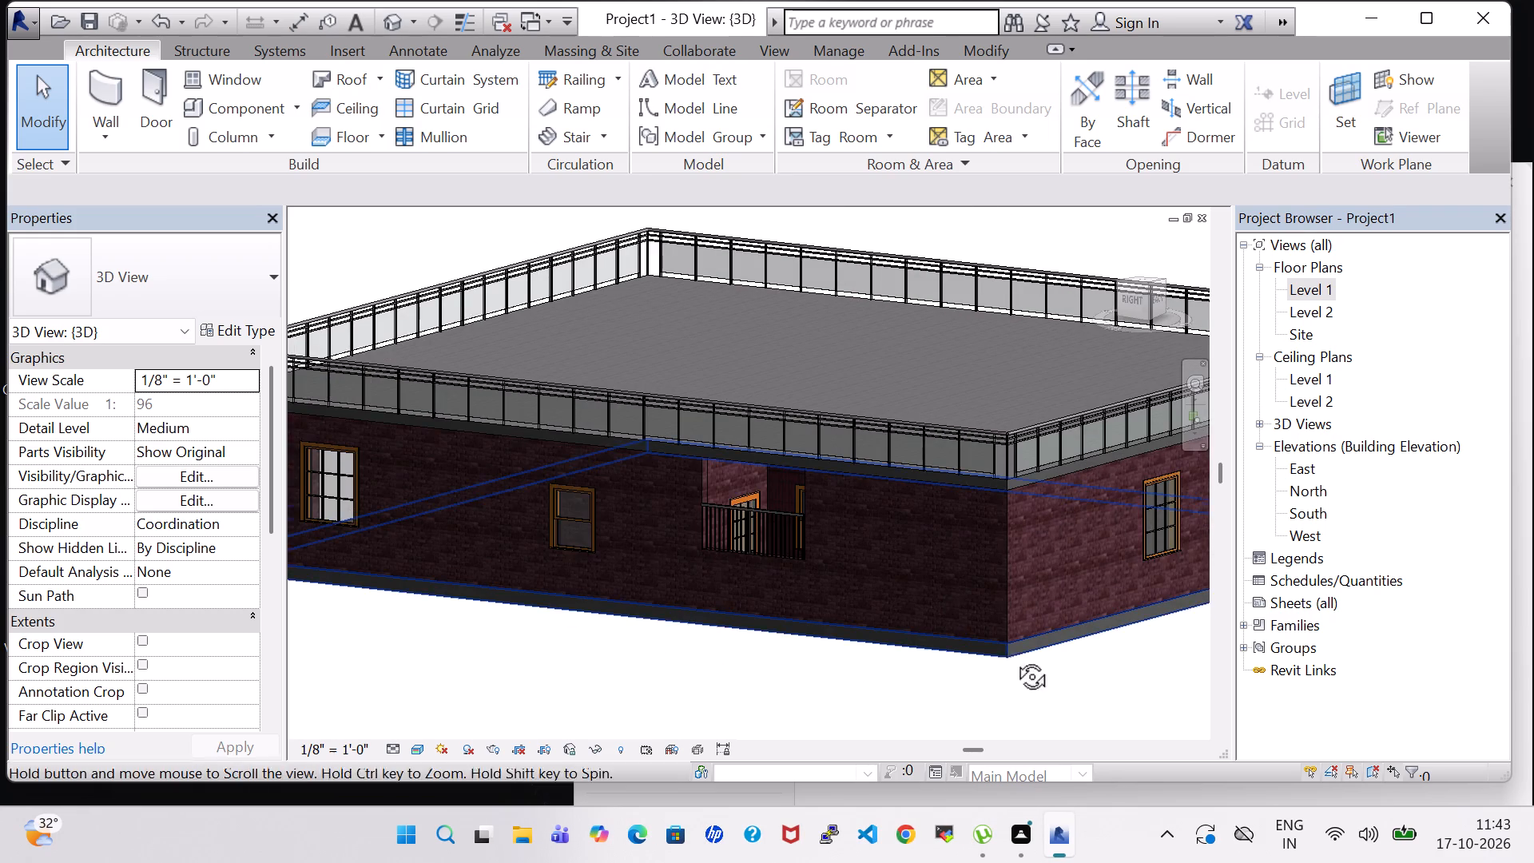
shift+middle_drag(1014, 658, 819, 668)
click(938, 694)
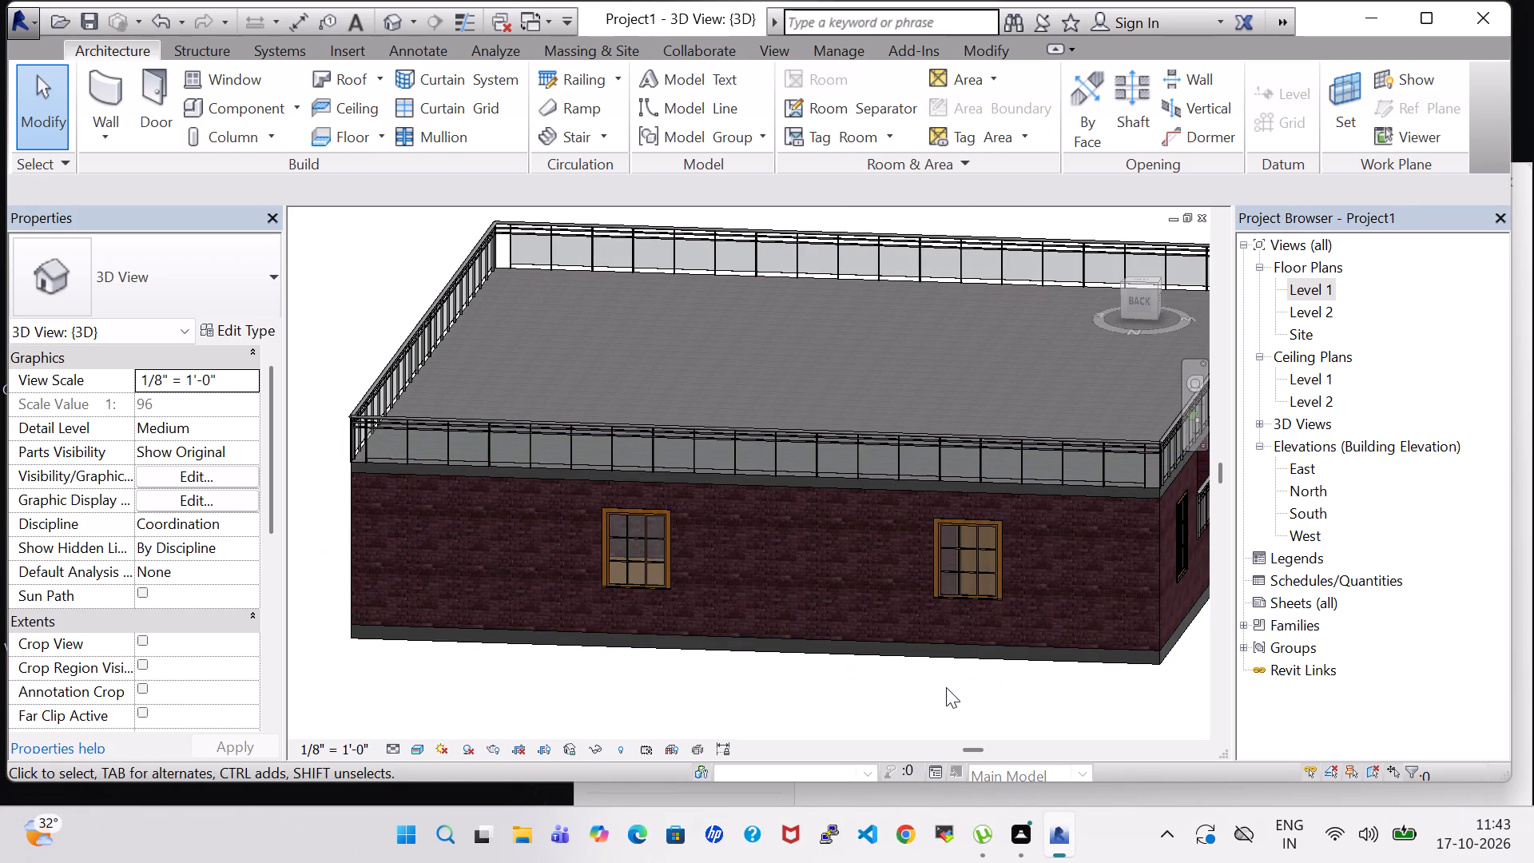
scroll(533, 262, up, 2)
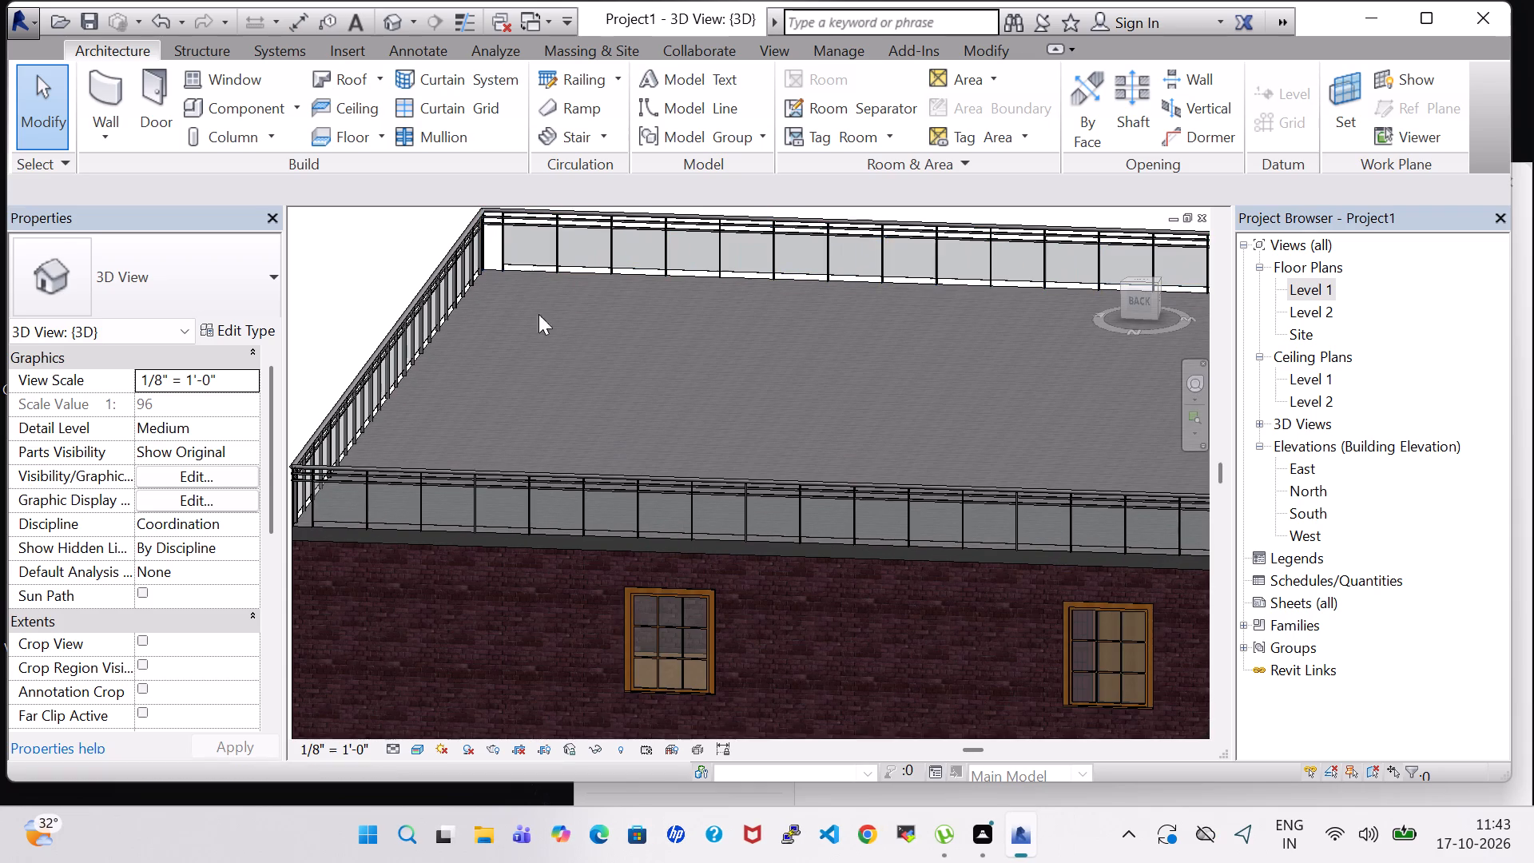
shift+middle_drag(357, 302, 695, 366)
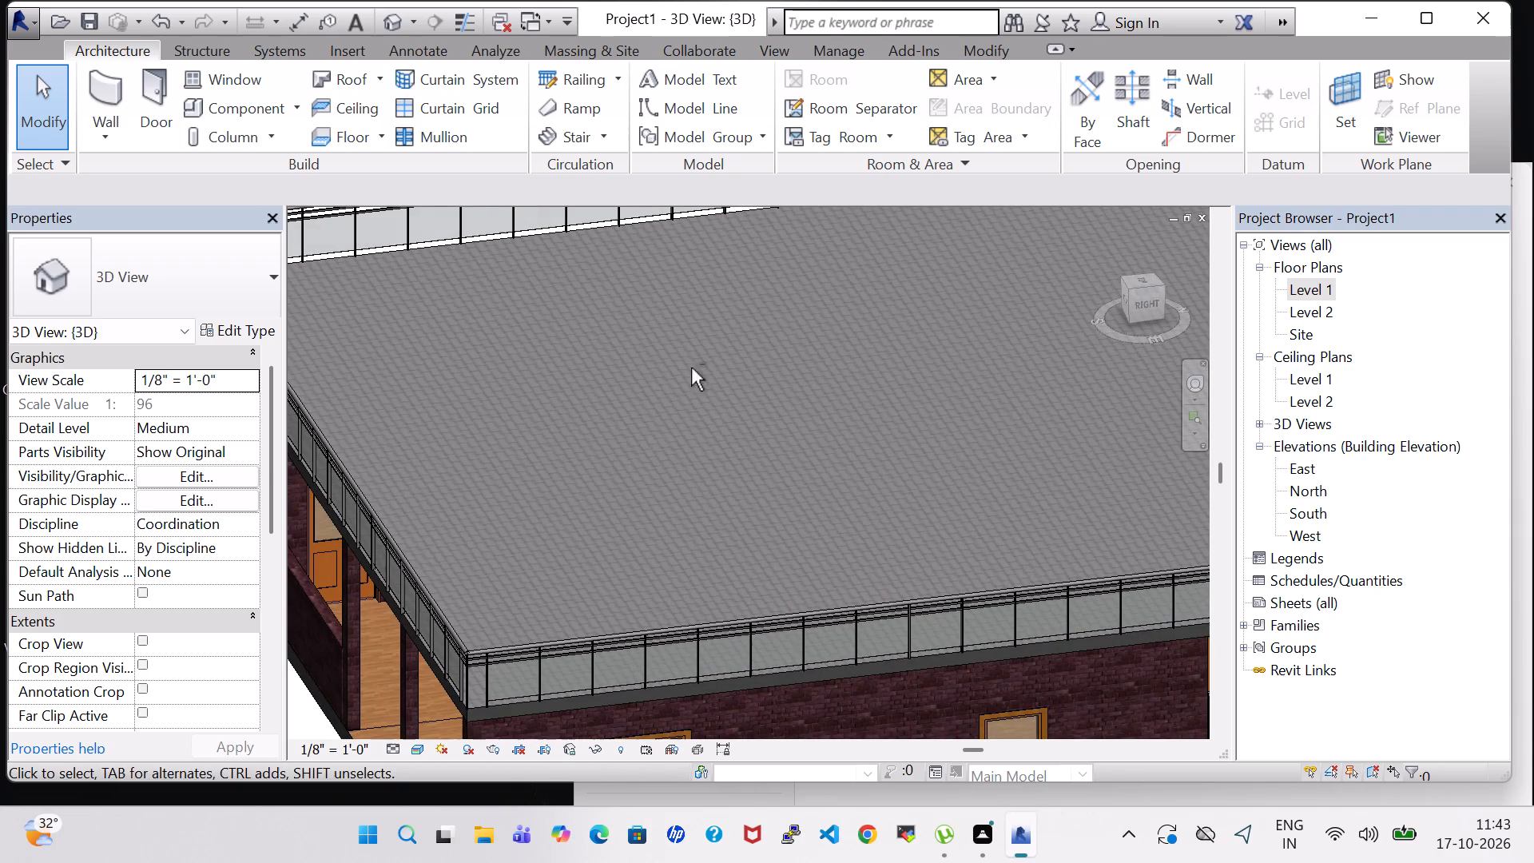
shift+middle_drag(583, 441, 728, 439)
scroll(728, 424, down, 3)
shift+middle_drag(769, 424, 796, 386)
middle_drag(796, 386, 833, 351)
middle_click(833, 351)
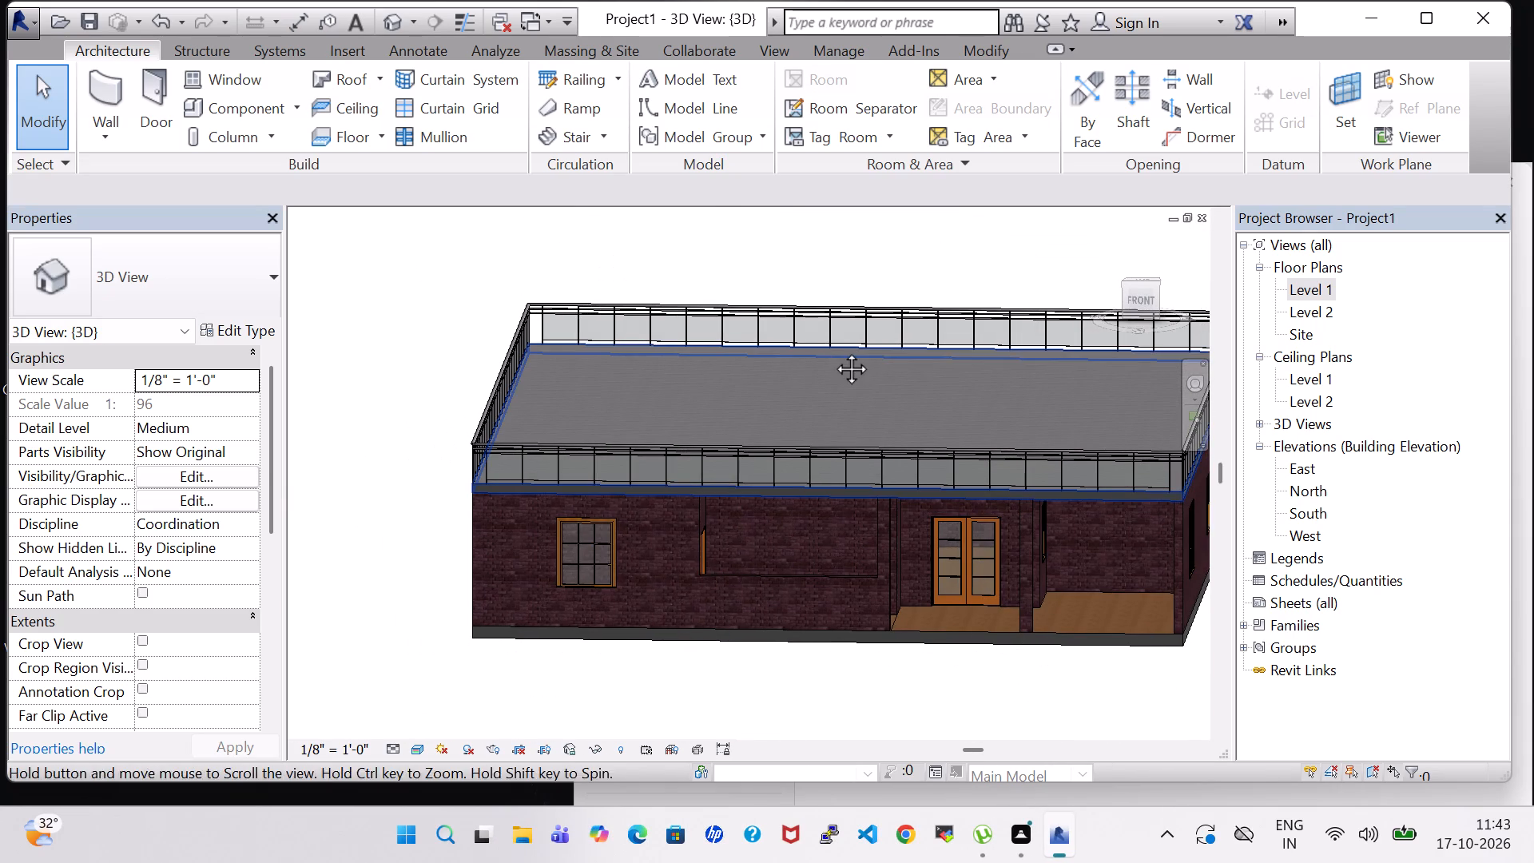
middle_drag(876, 417, 784, 419)
shift+middle_drag(784, 419, 799, 413)
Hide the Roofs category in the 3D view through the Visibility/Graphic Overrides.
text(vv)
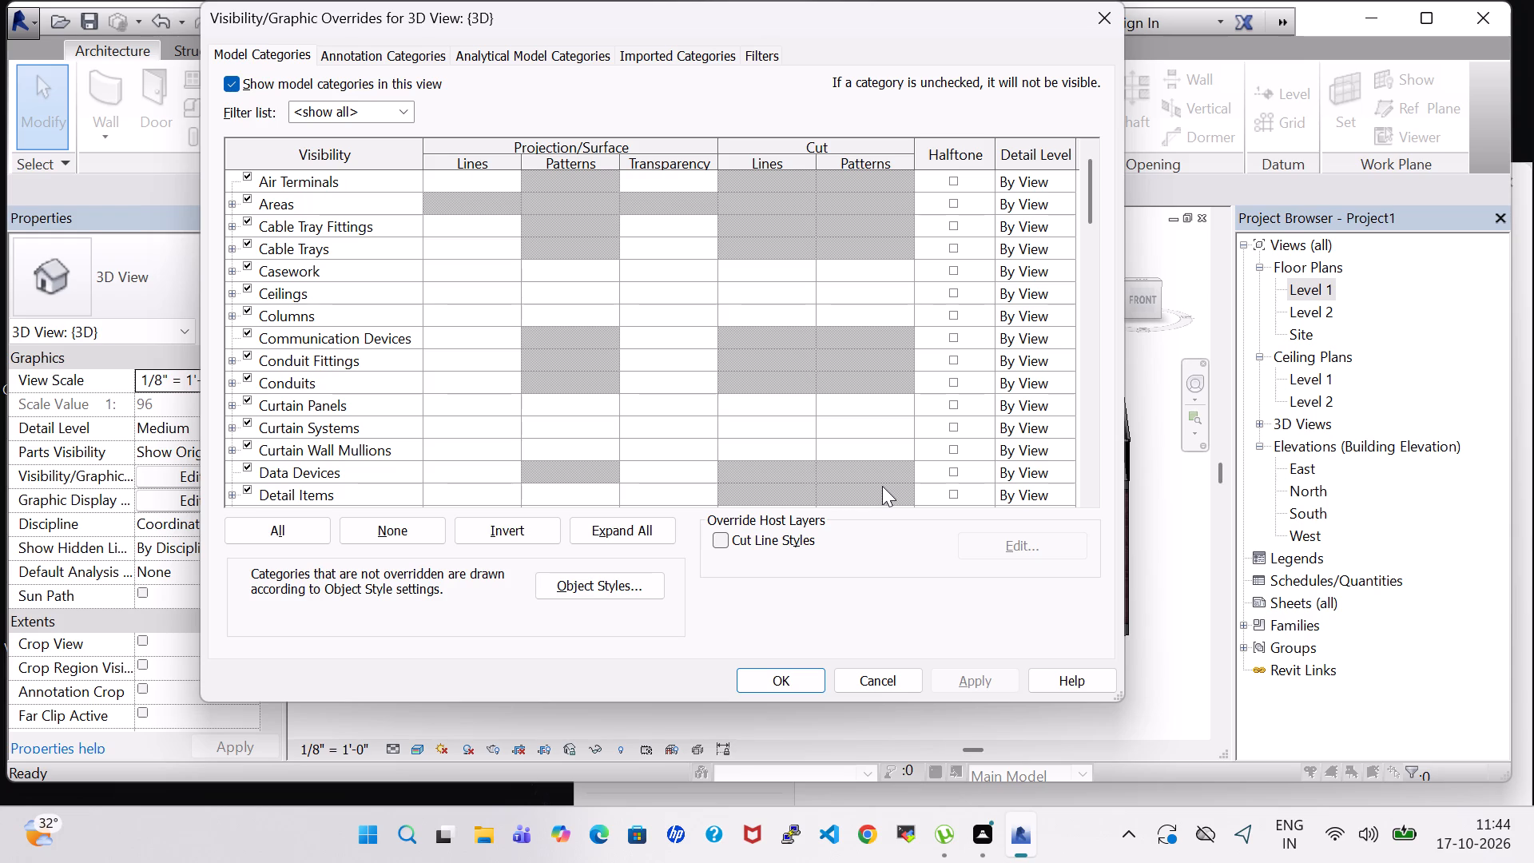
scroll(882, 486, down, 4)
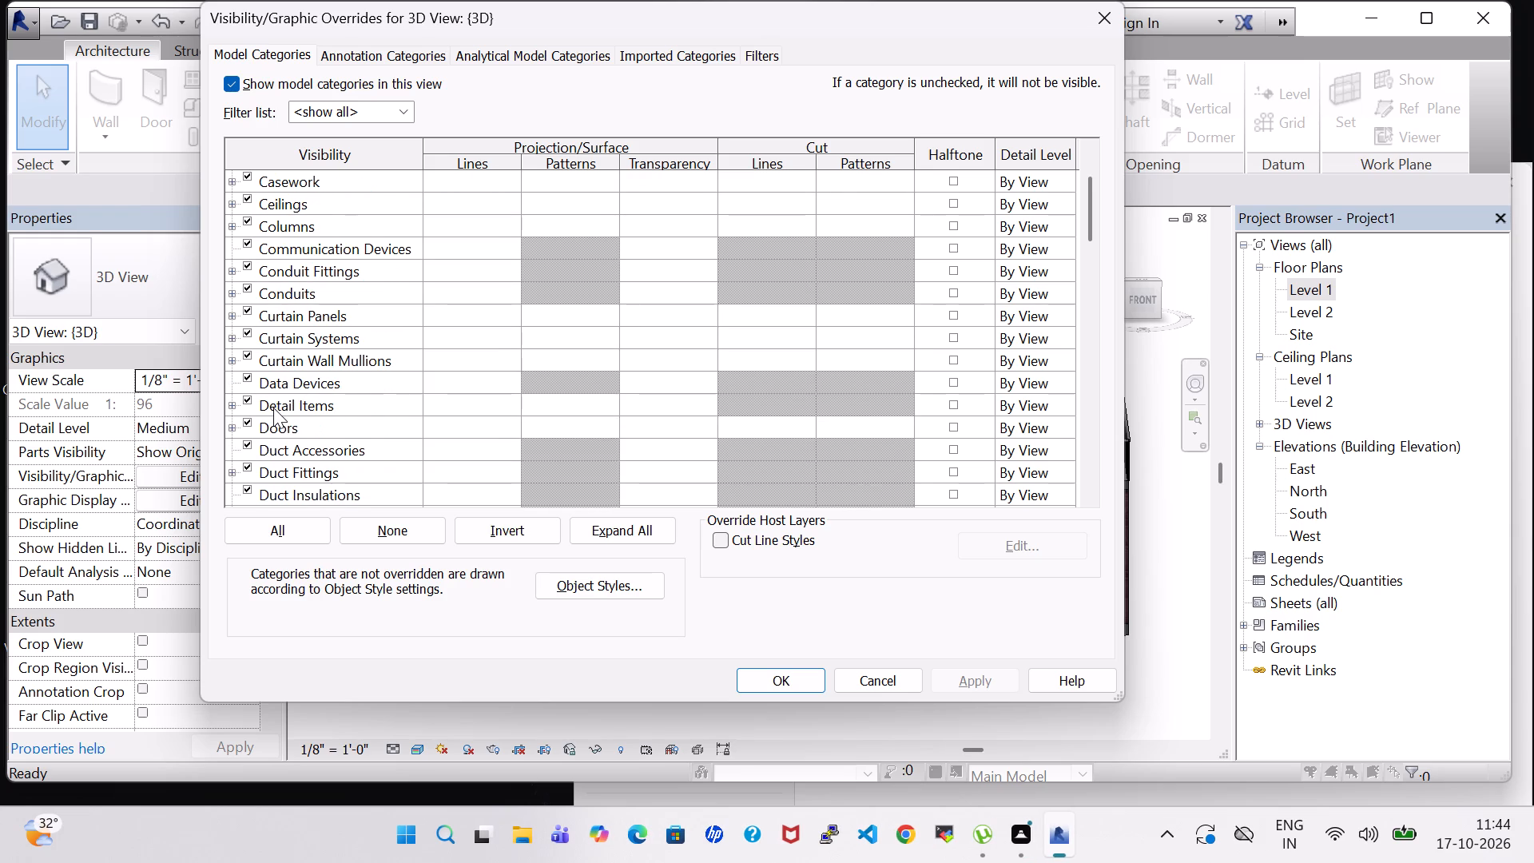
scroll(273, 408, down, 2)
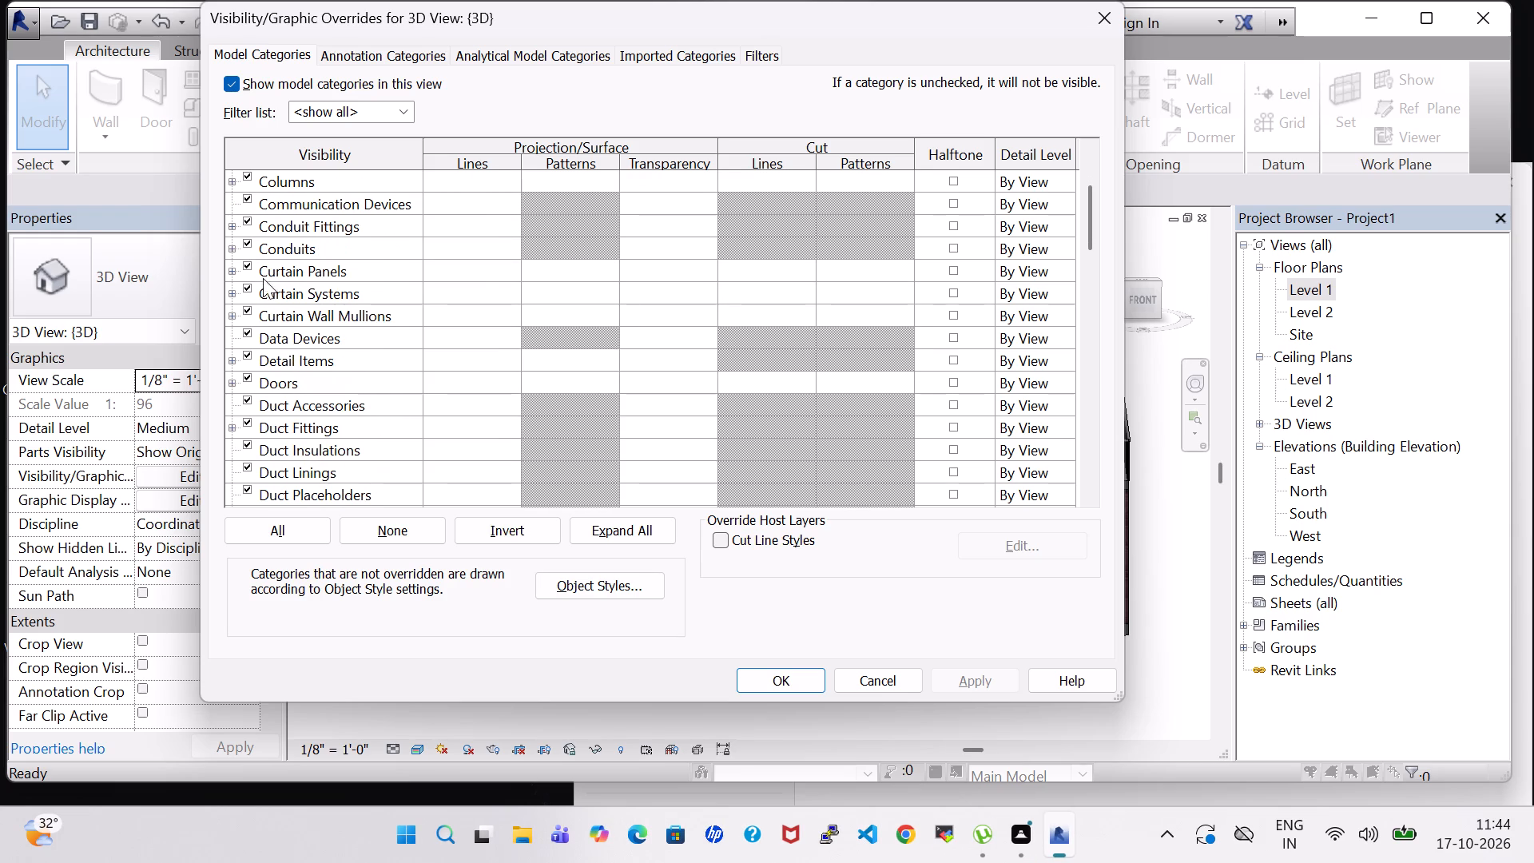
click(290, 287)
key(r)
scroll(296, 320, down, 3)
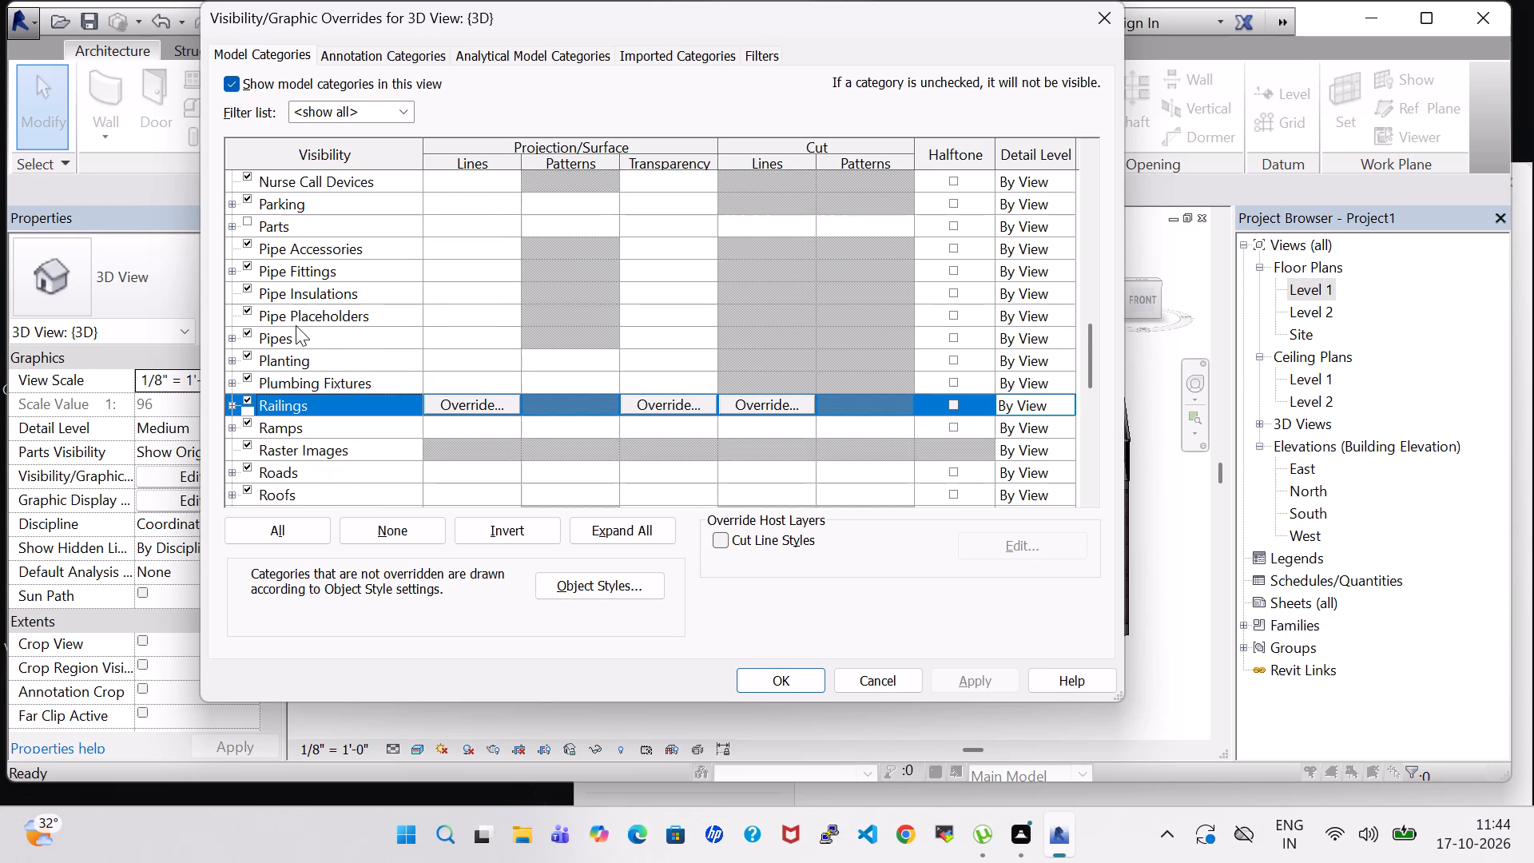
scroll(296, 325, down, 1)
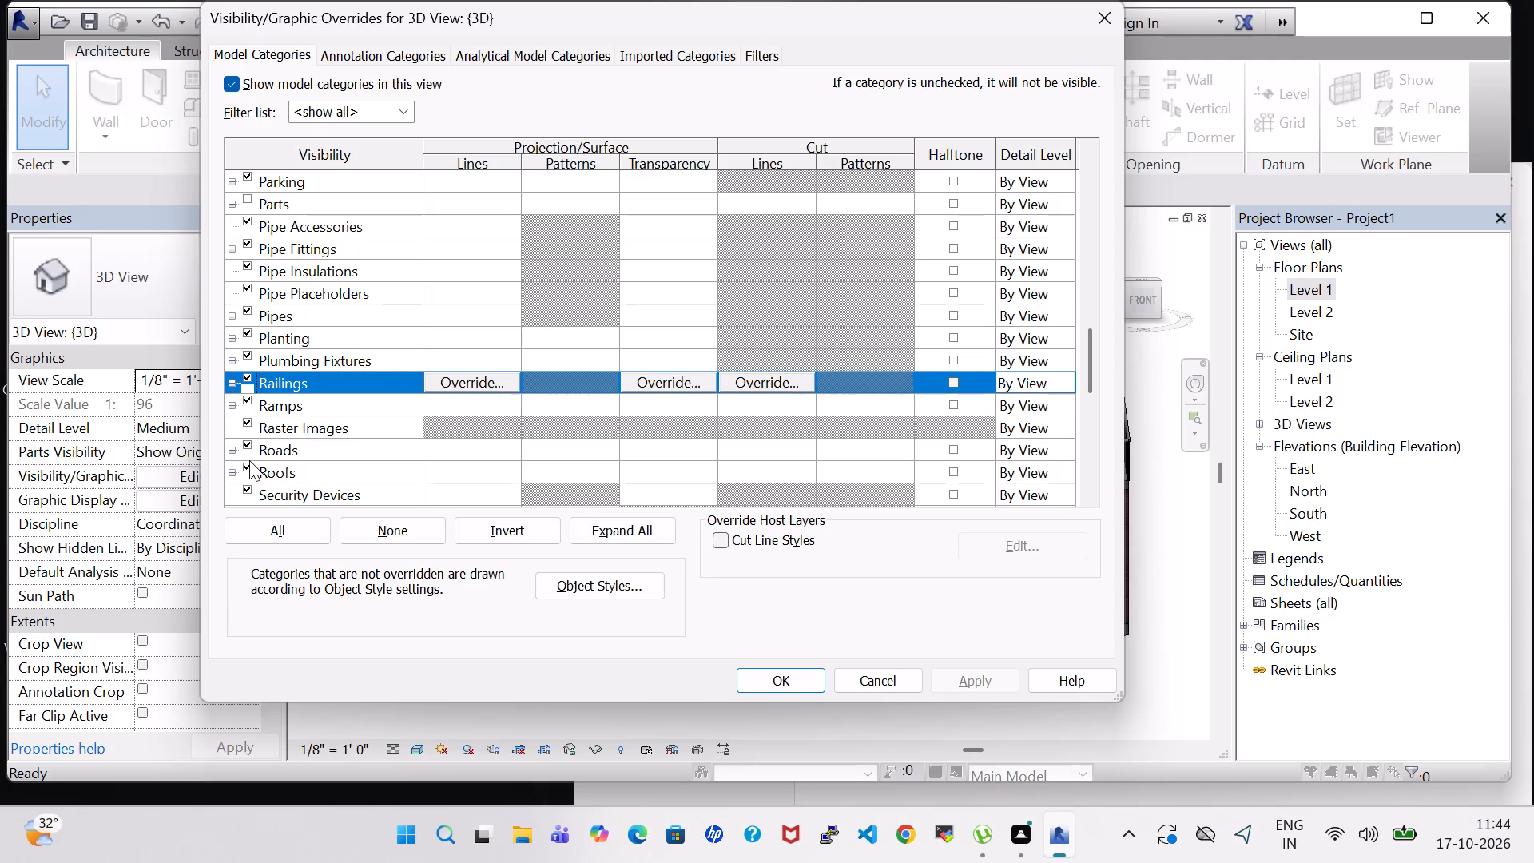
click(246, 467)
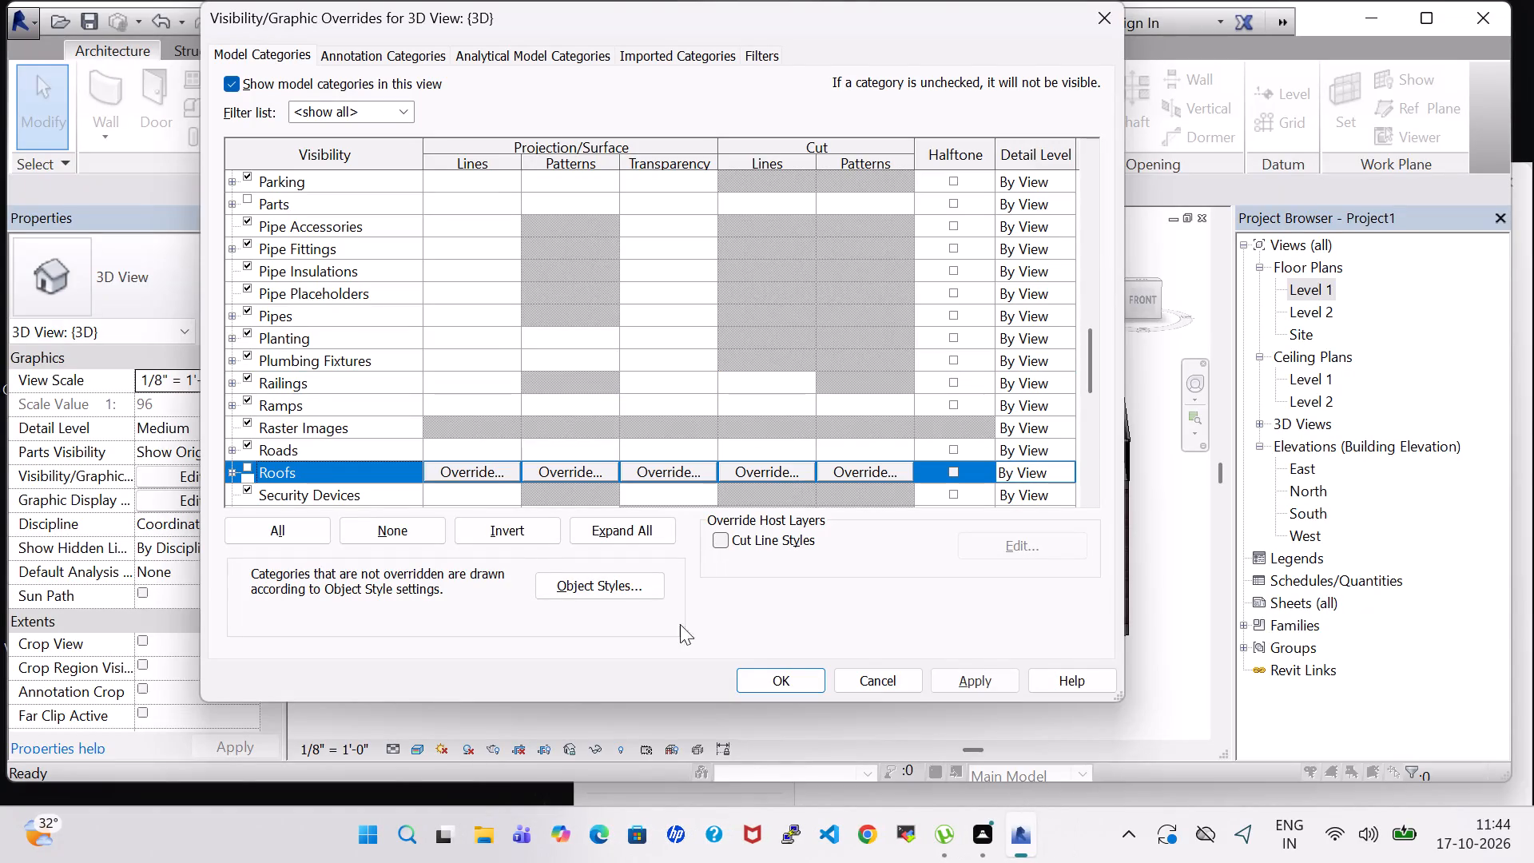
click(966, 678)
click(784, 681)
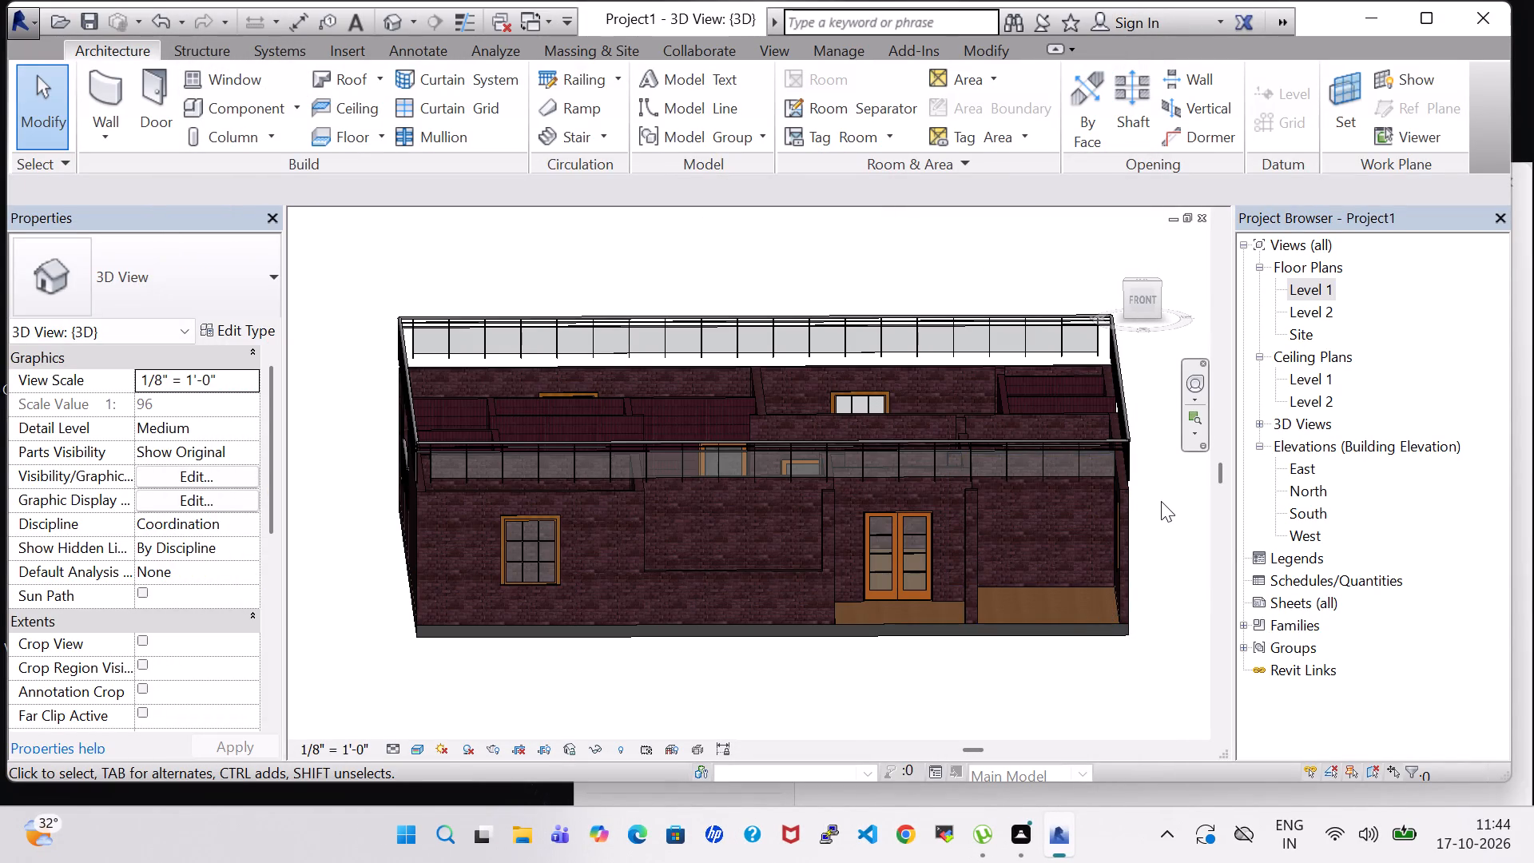
Examine the interior rooms, walls, doors and windows from above in the 3D view.
shift+middle_drag(1161, 501, 1121, 651)
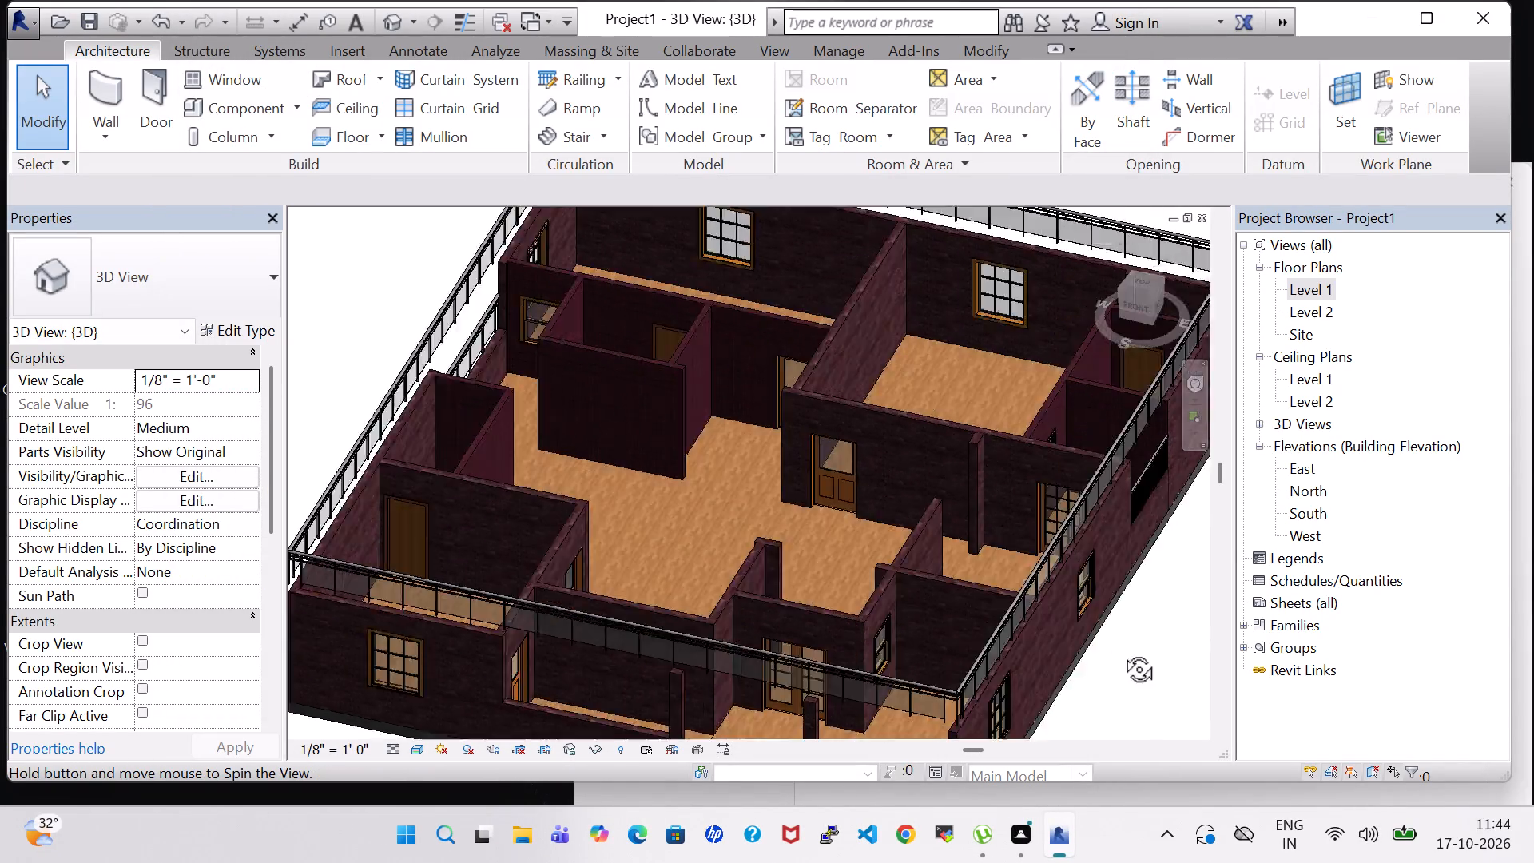
shift+middle_drag(1121, 651, 1156, 664)
shift+middle_drag(1156, 664, 1150, 618)
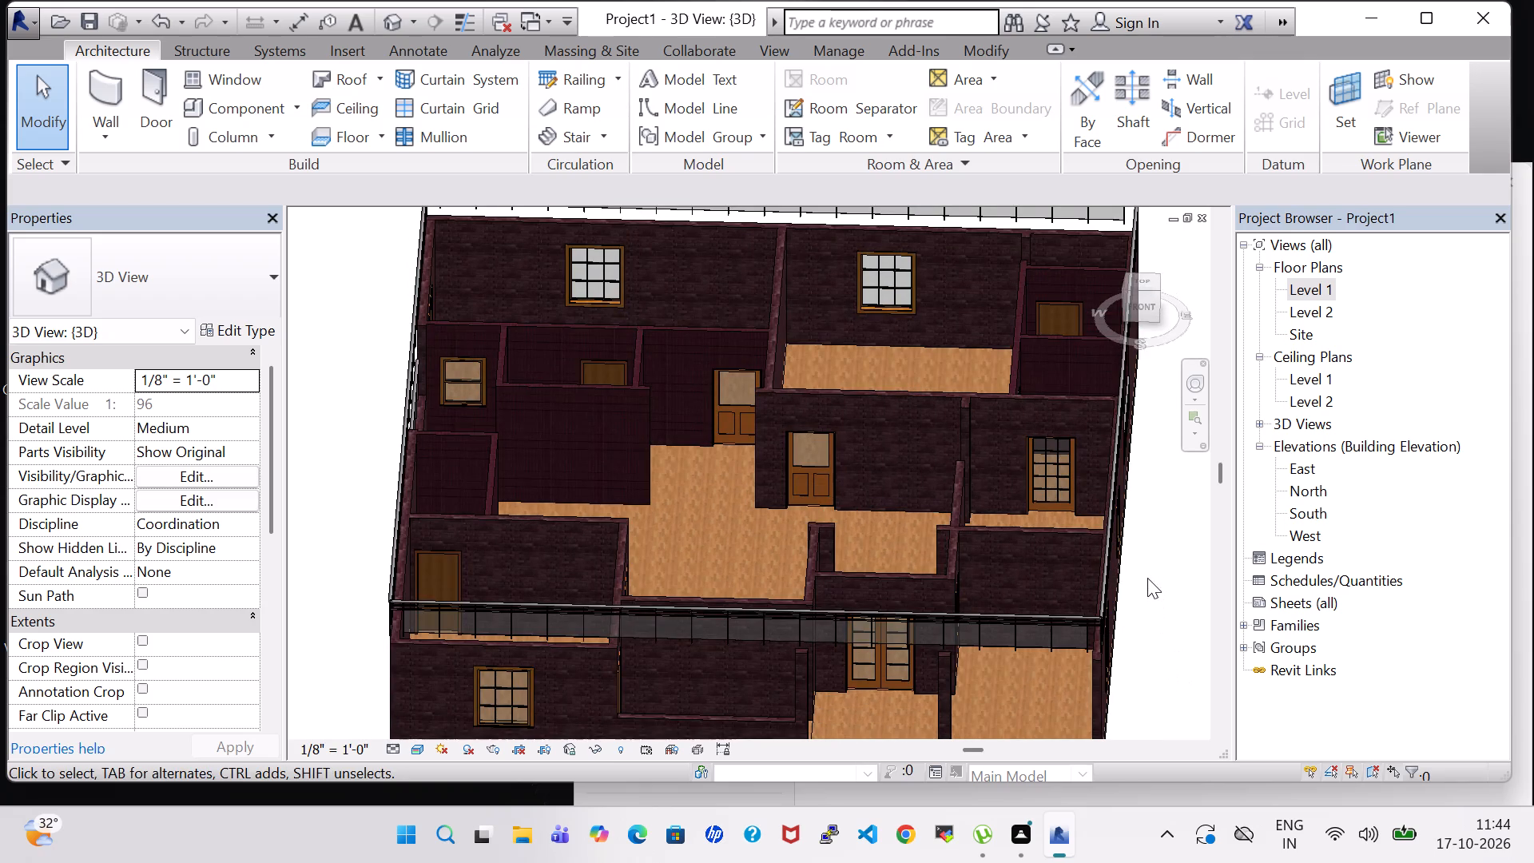
scroll(1147, 578, down, 1)
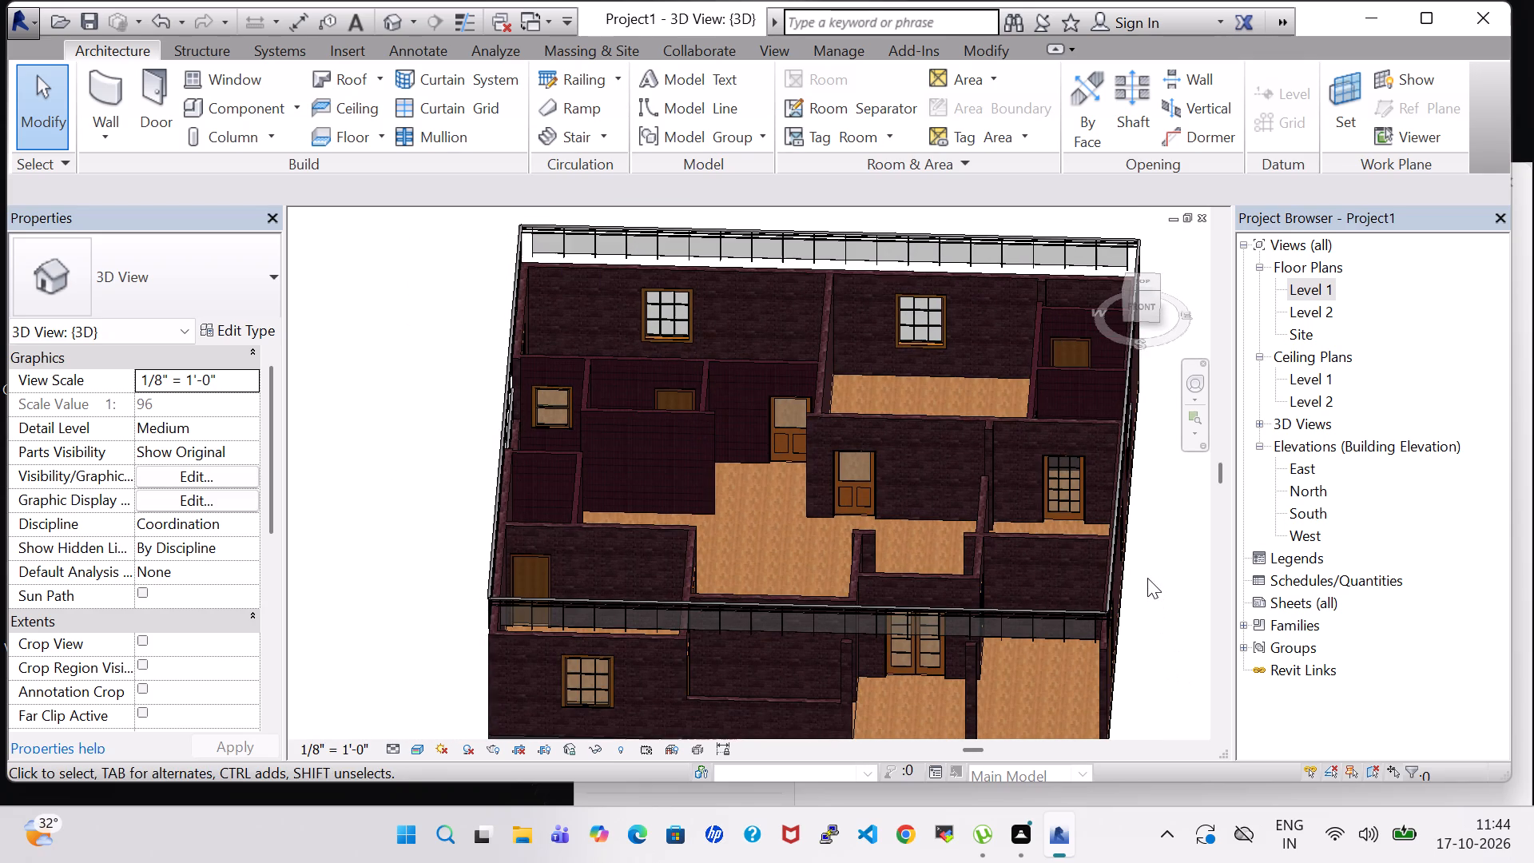
middle_drag(1147, 578, 1025, 532)
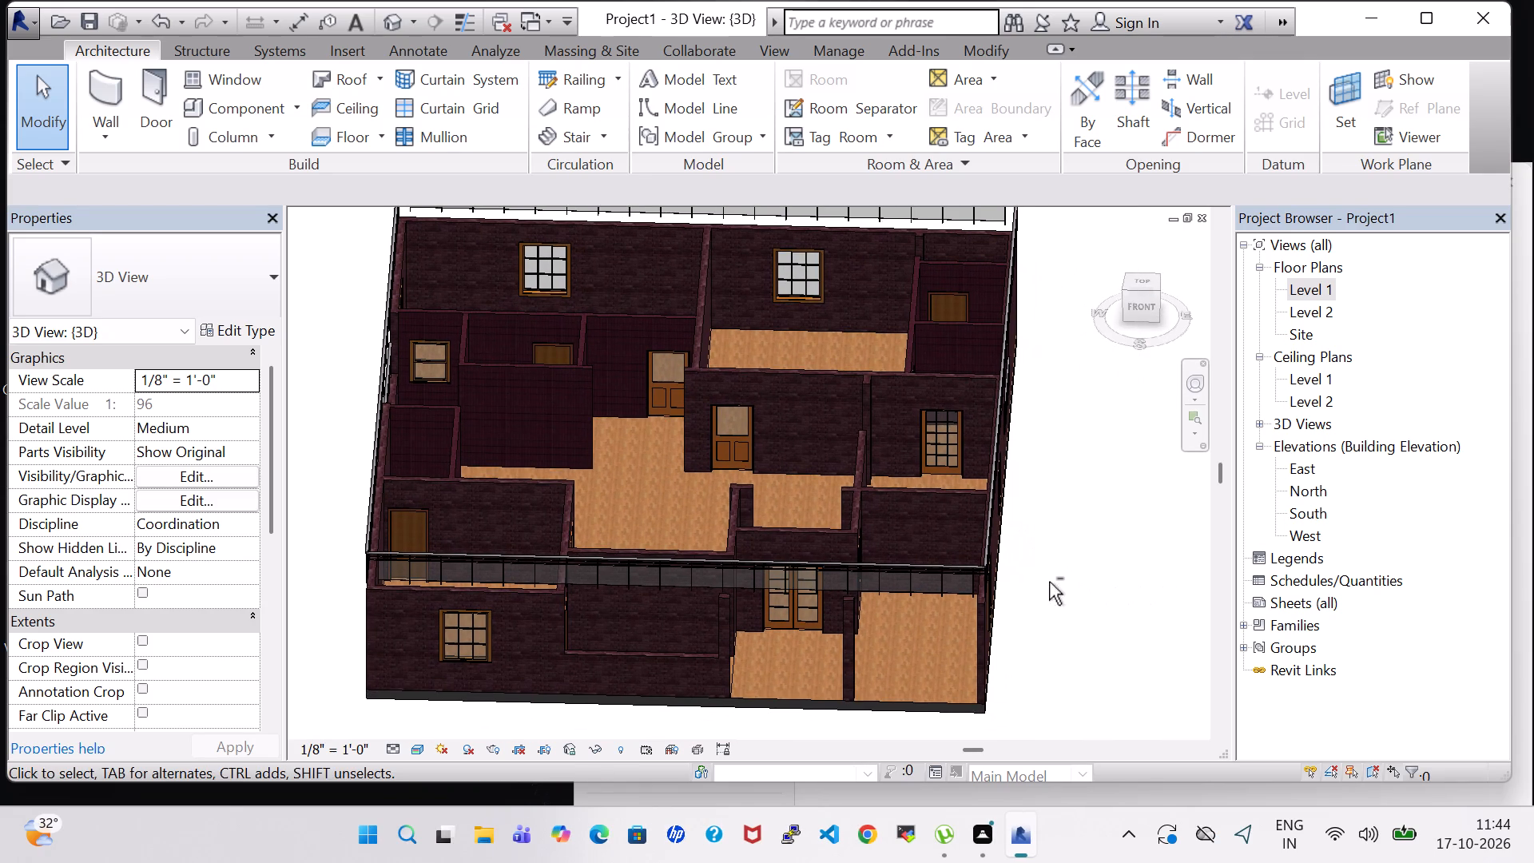
shift+middle_drag(1049, 582, 1051, 478)
middle_drag(1050, 512, 1050, 493)
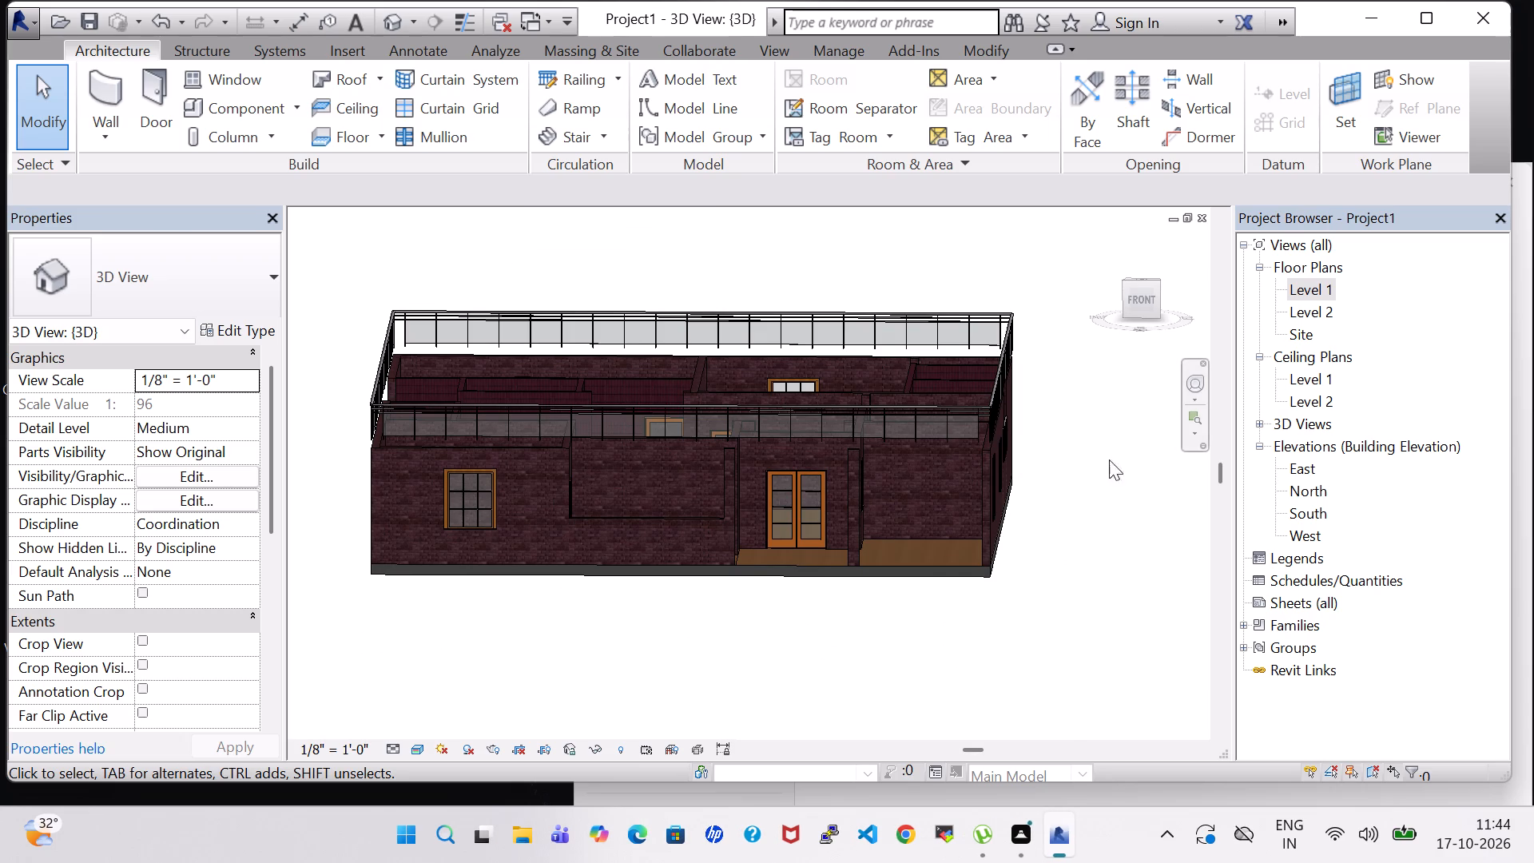
Open the Level 1 floor plan and review the whole room layout from the porch up to the bedrooms.
double_click(1320, 286)
scroll(1023, 497, down, 5)
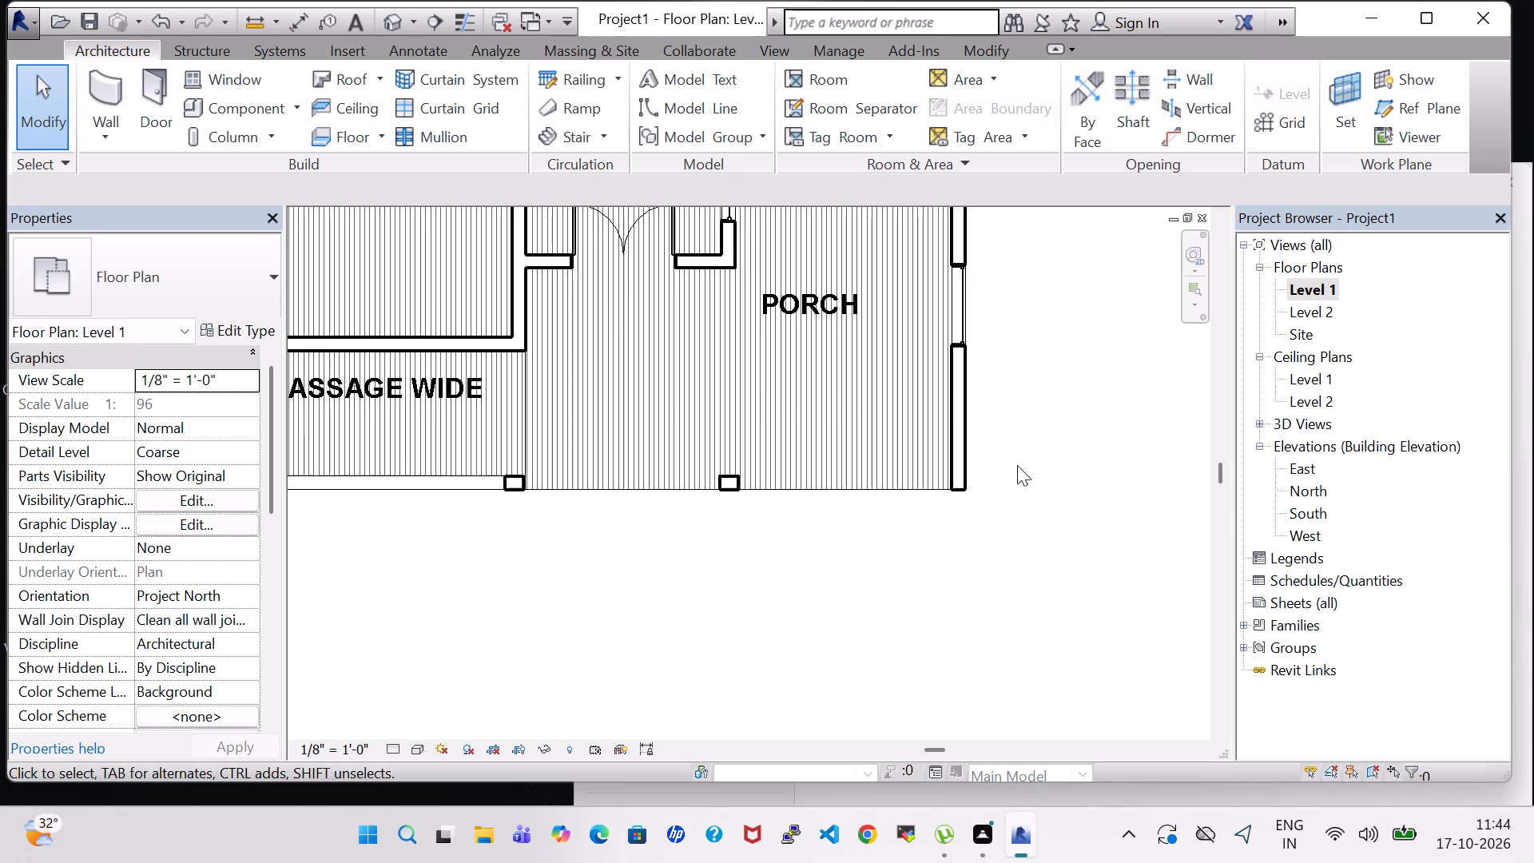
middle_drag(1000, 363, 1084, 544)
scroll(1084, 544, down, 5)
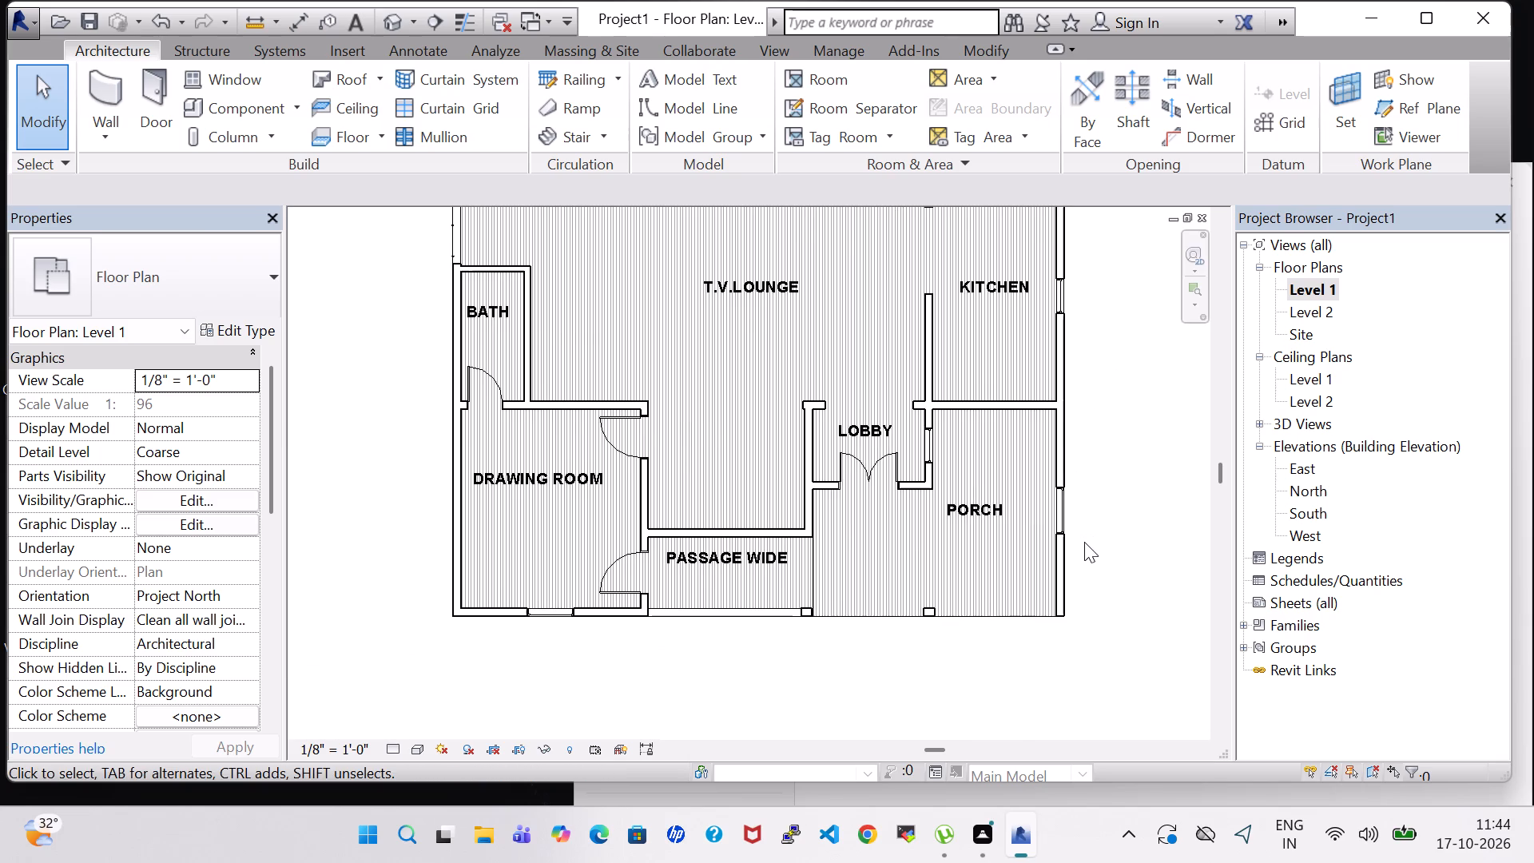
scroll(1084, 542, down, 1)
middle_drag(1111, 468, 1024, 552)
scroll(1024, 552, down, 1)
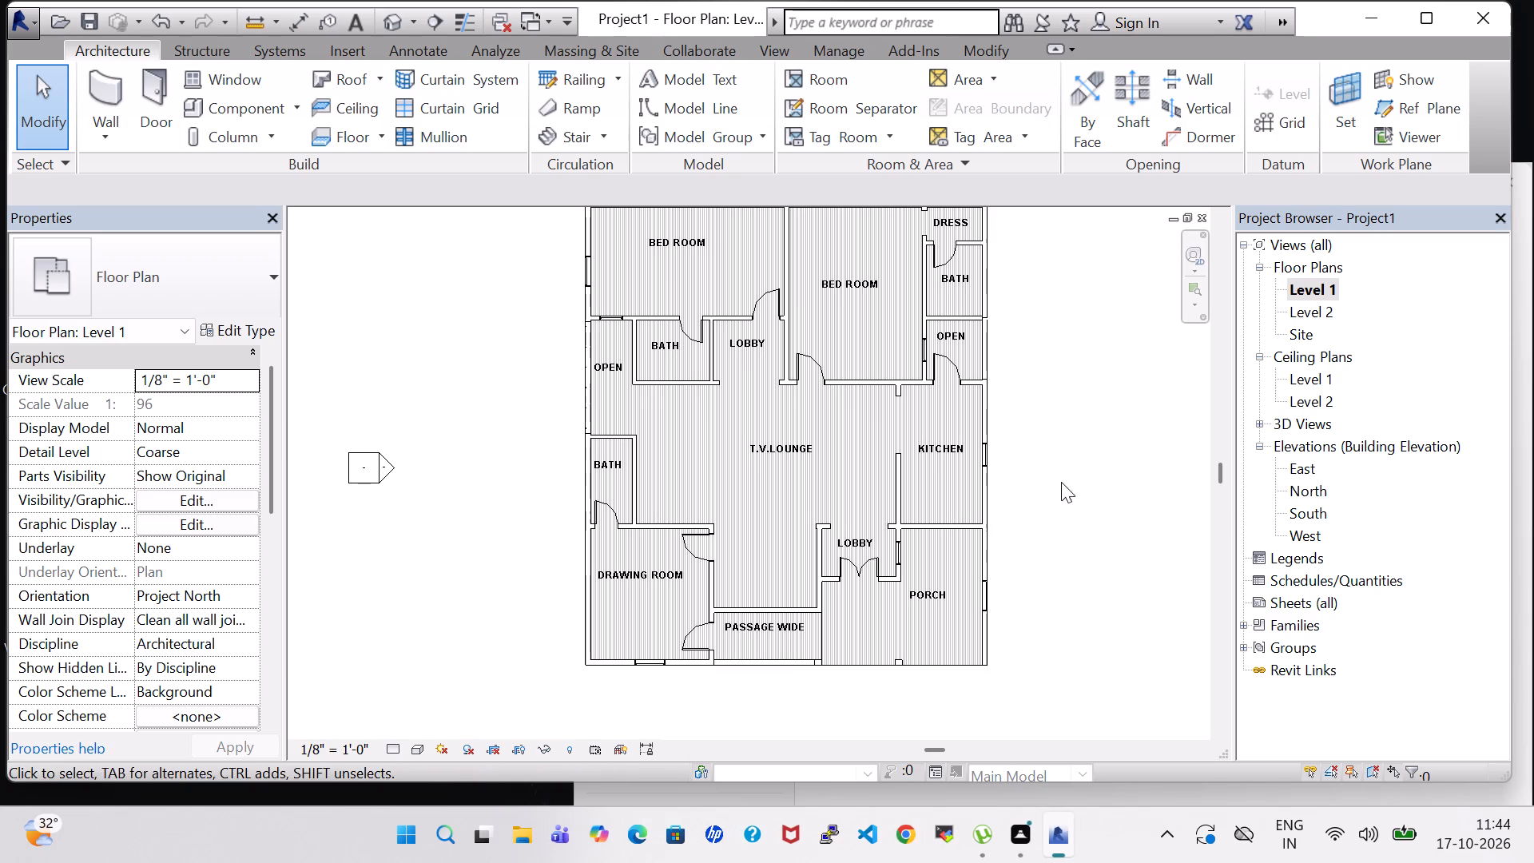
middle_drag(1060, 367, 1041, 415)
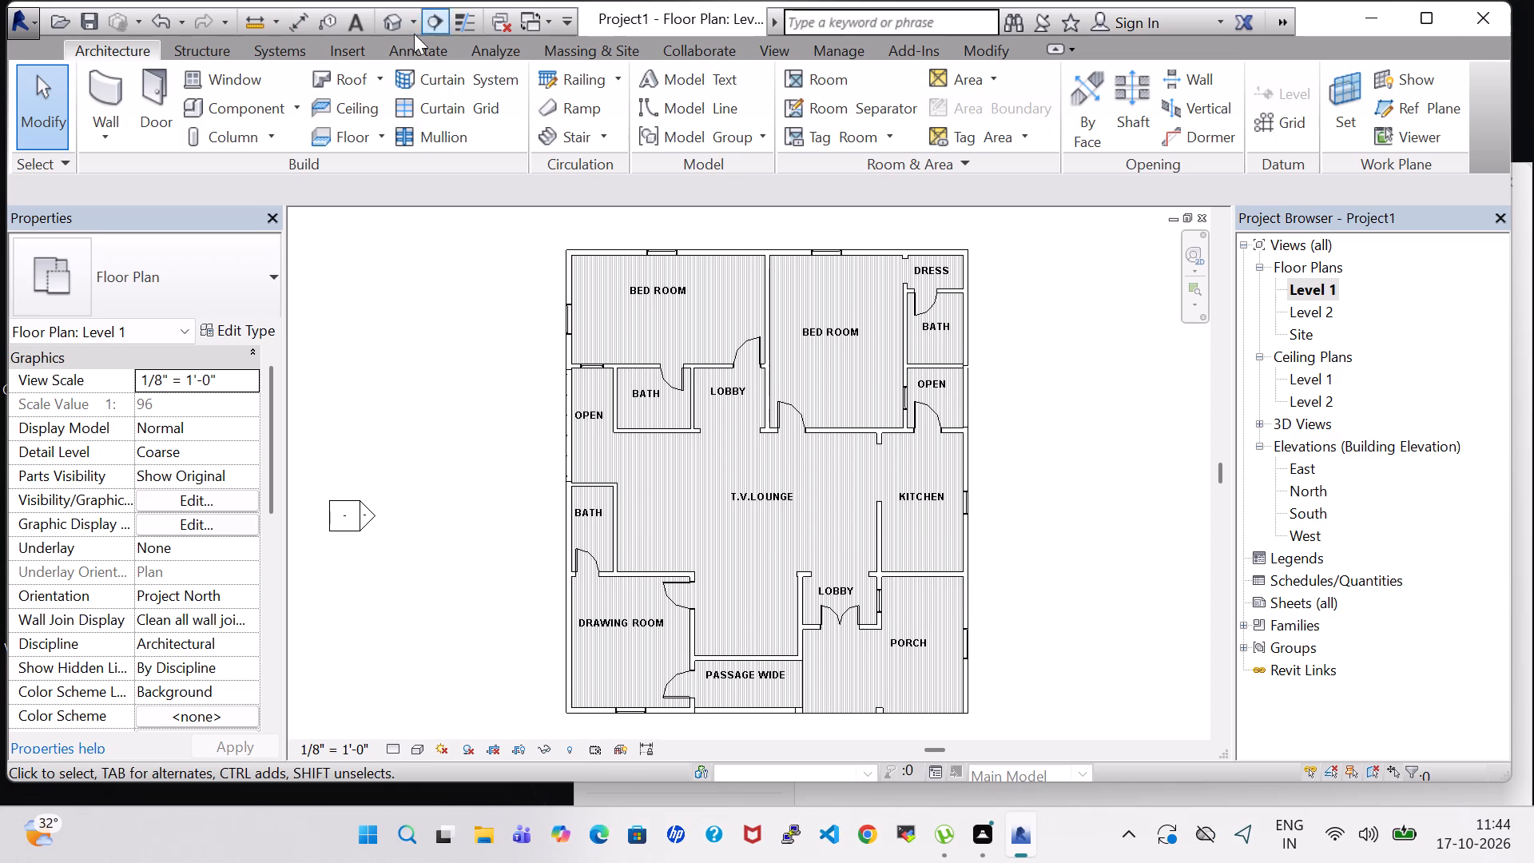
Return to the 3D view and examine the rooms from above, closing in on the porch corner.
click(381, 18)
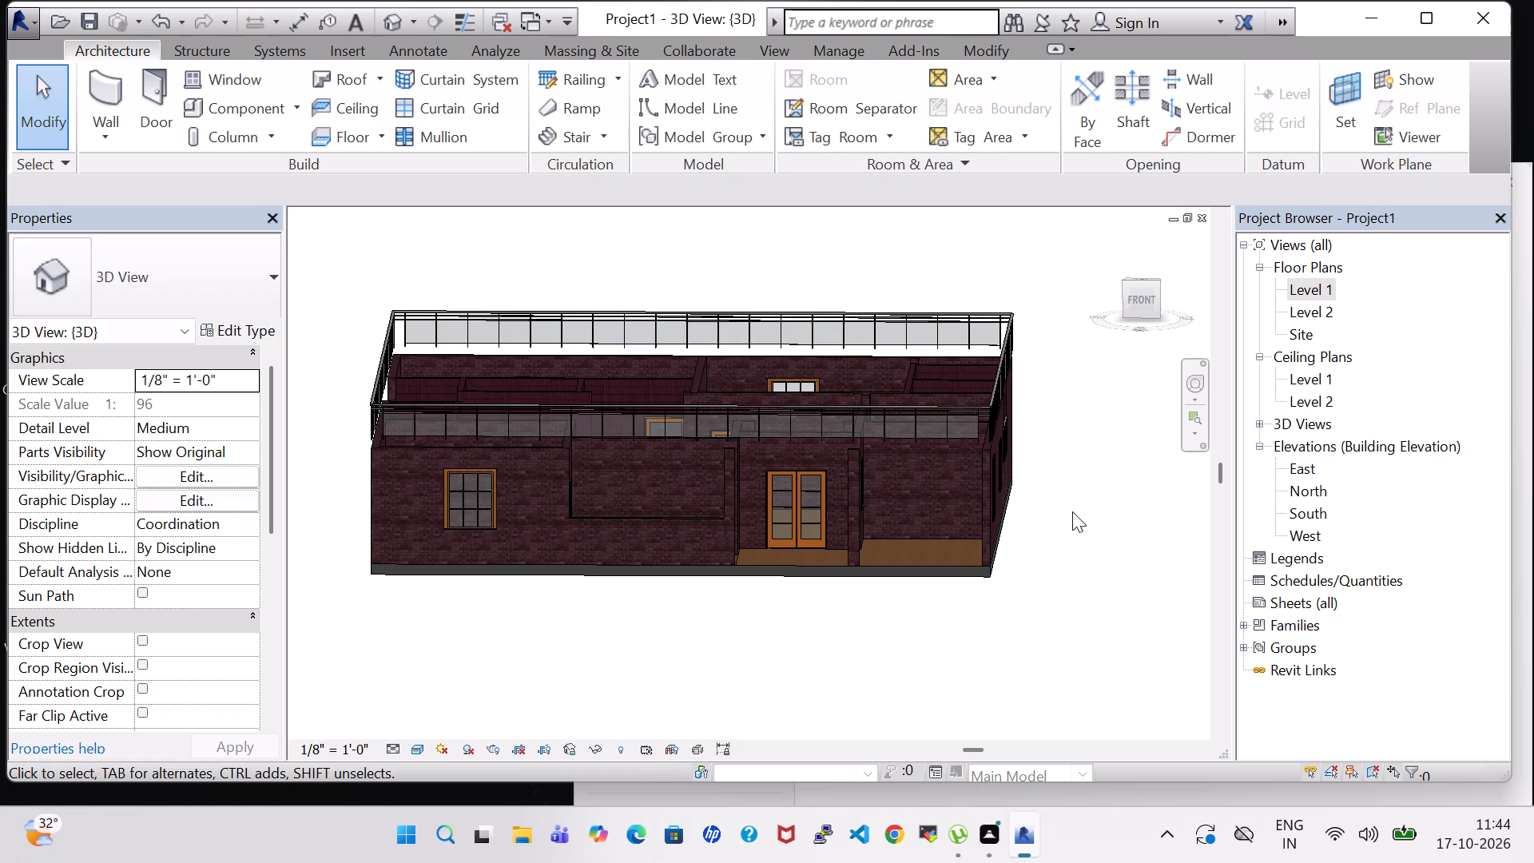
shift+middle_drag(1072, 499, 1063, 632)
shift+scroll(1072, 499, down, 1)
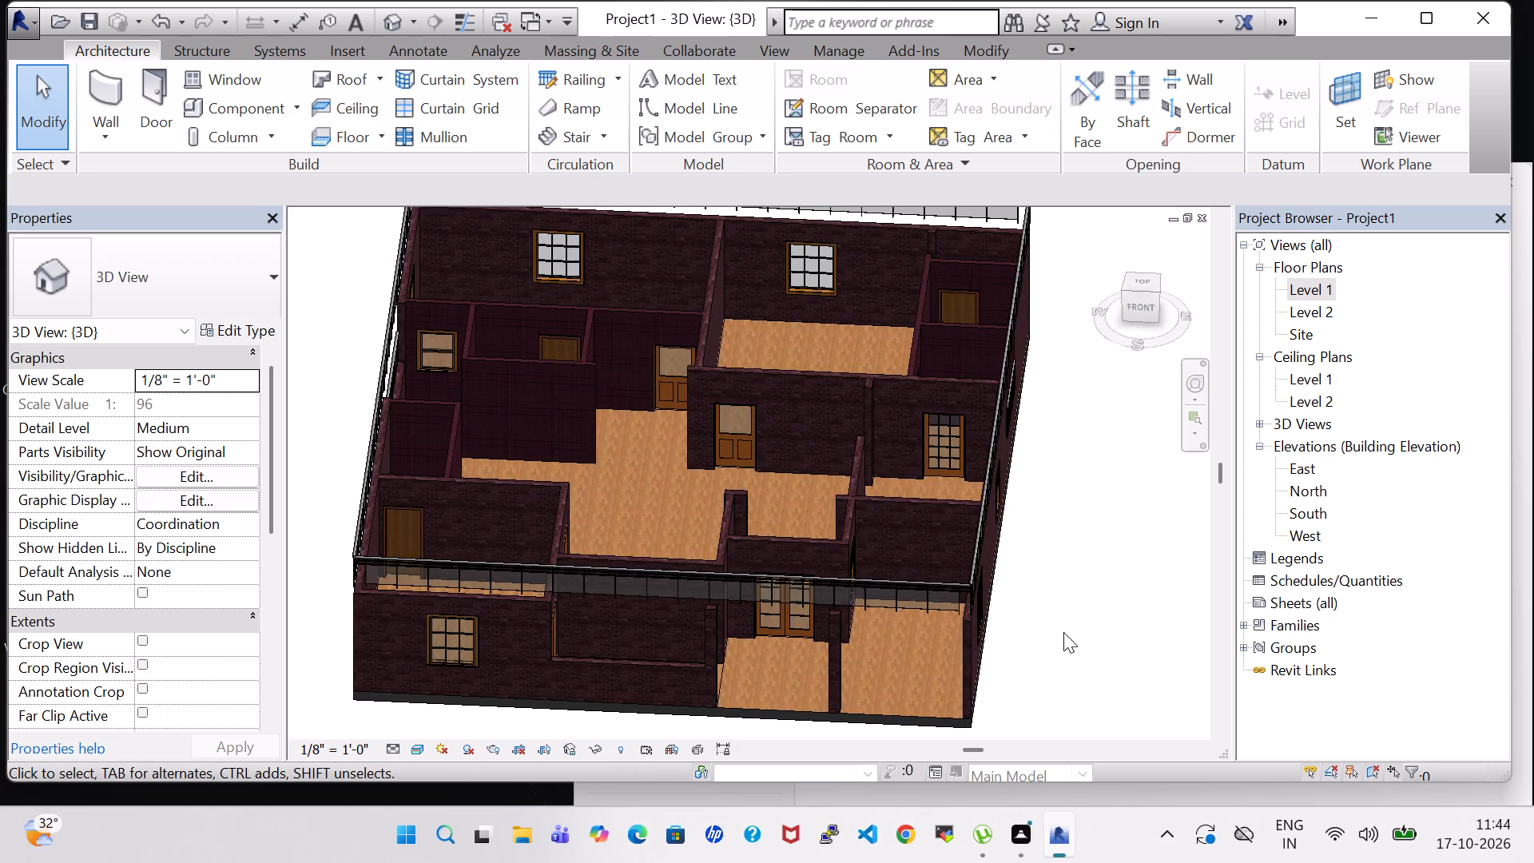
scroll(1059, 625, up, 7)
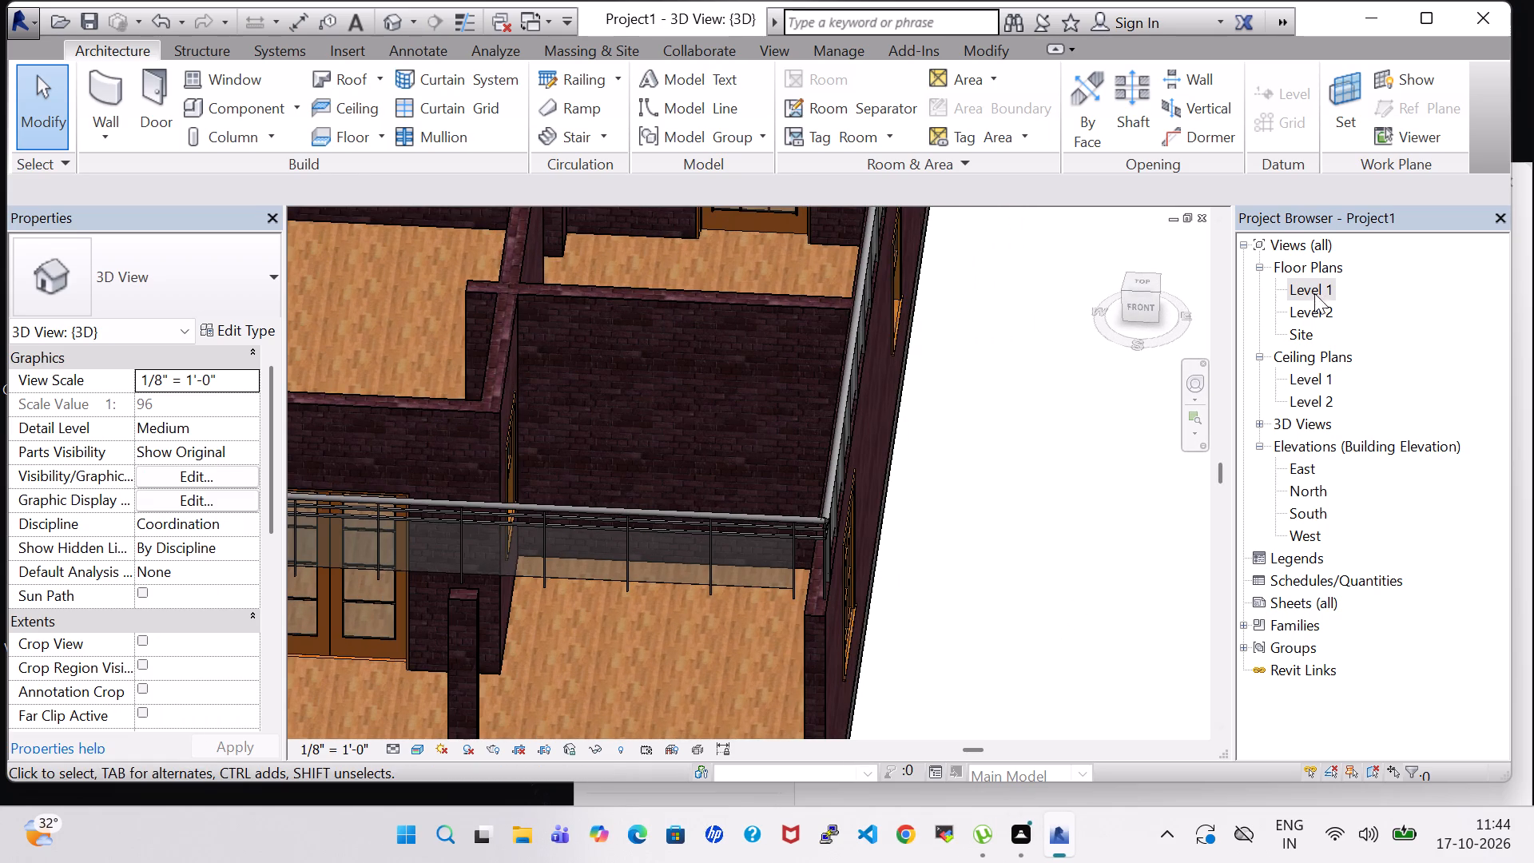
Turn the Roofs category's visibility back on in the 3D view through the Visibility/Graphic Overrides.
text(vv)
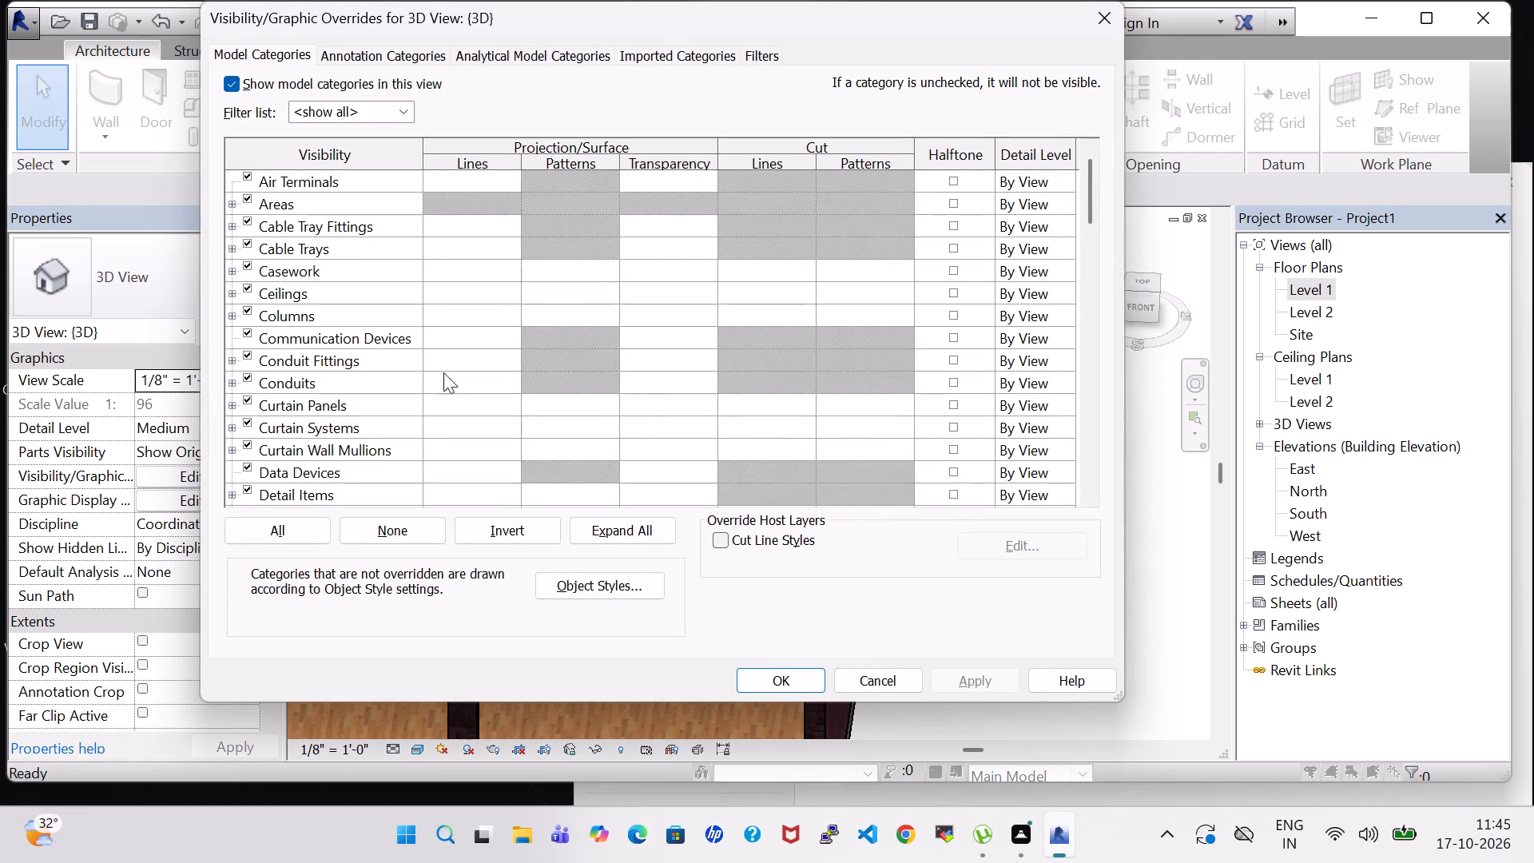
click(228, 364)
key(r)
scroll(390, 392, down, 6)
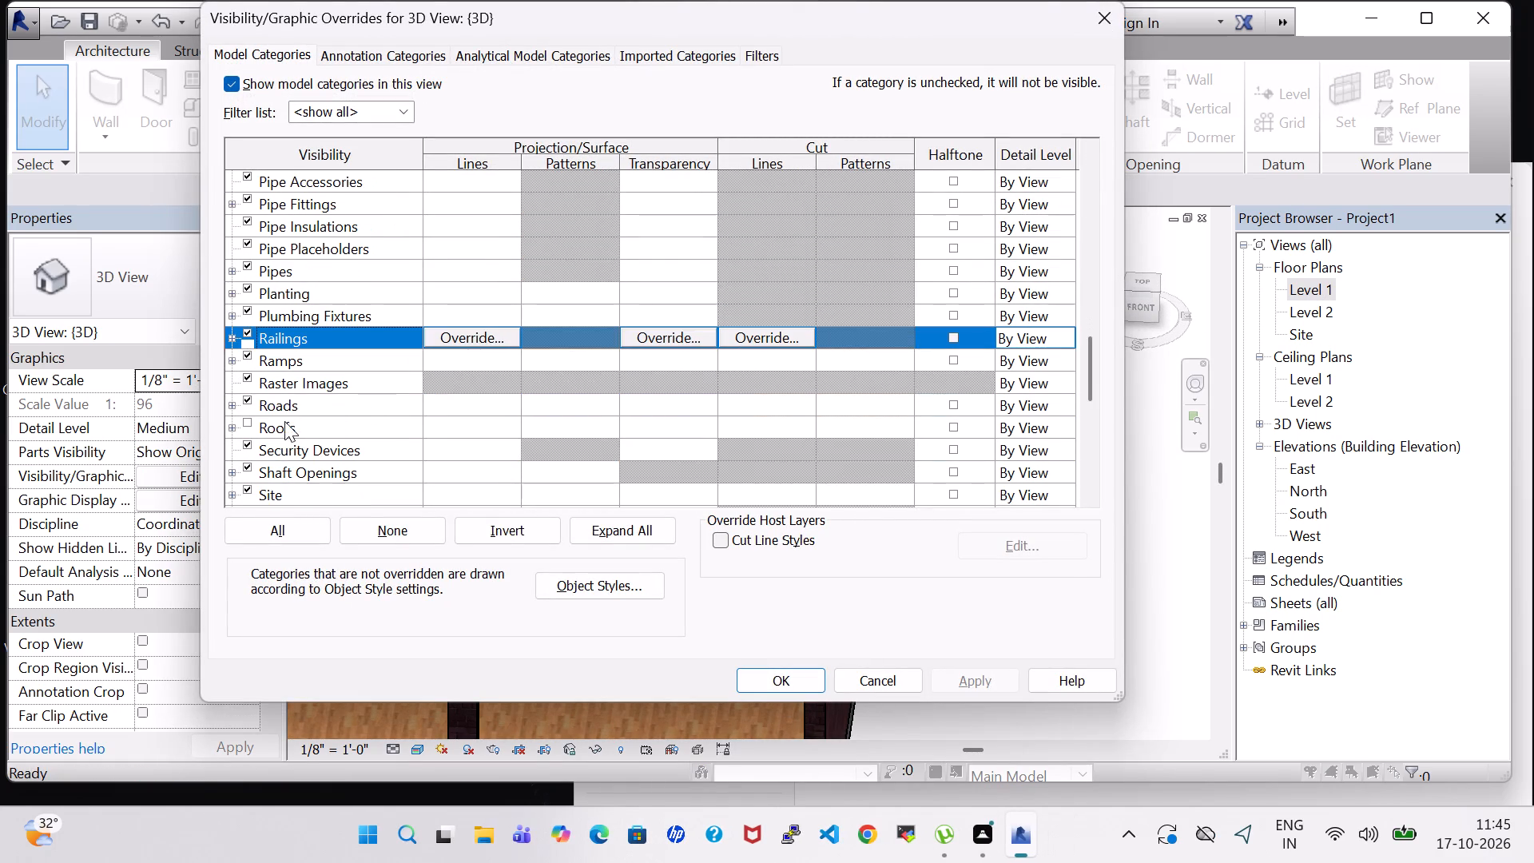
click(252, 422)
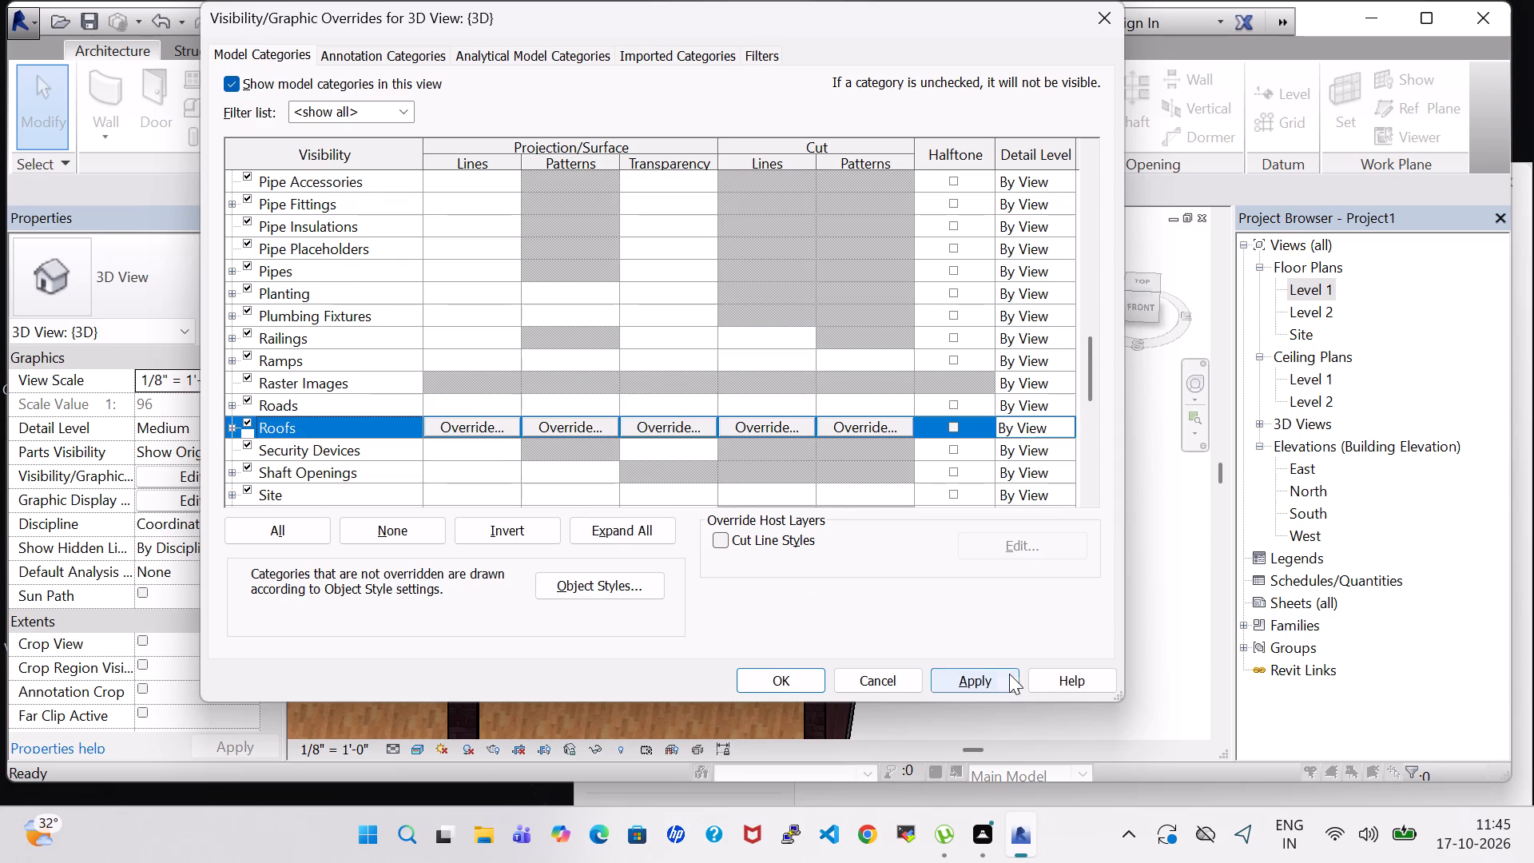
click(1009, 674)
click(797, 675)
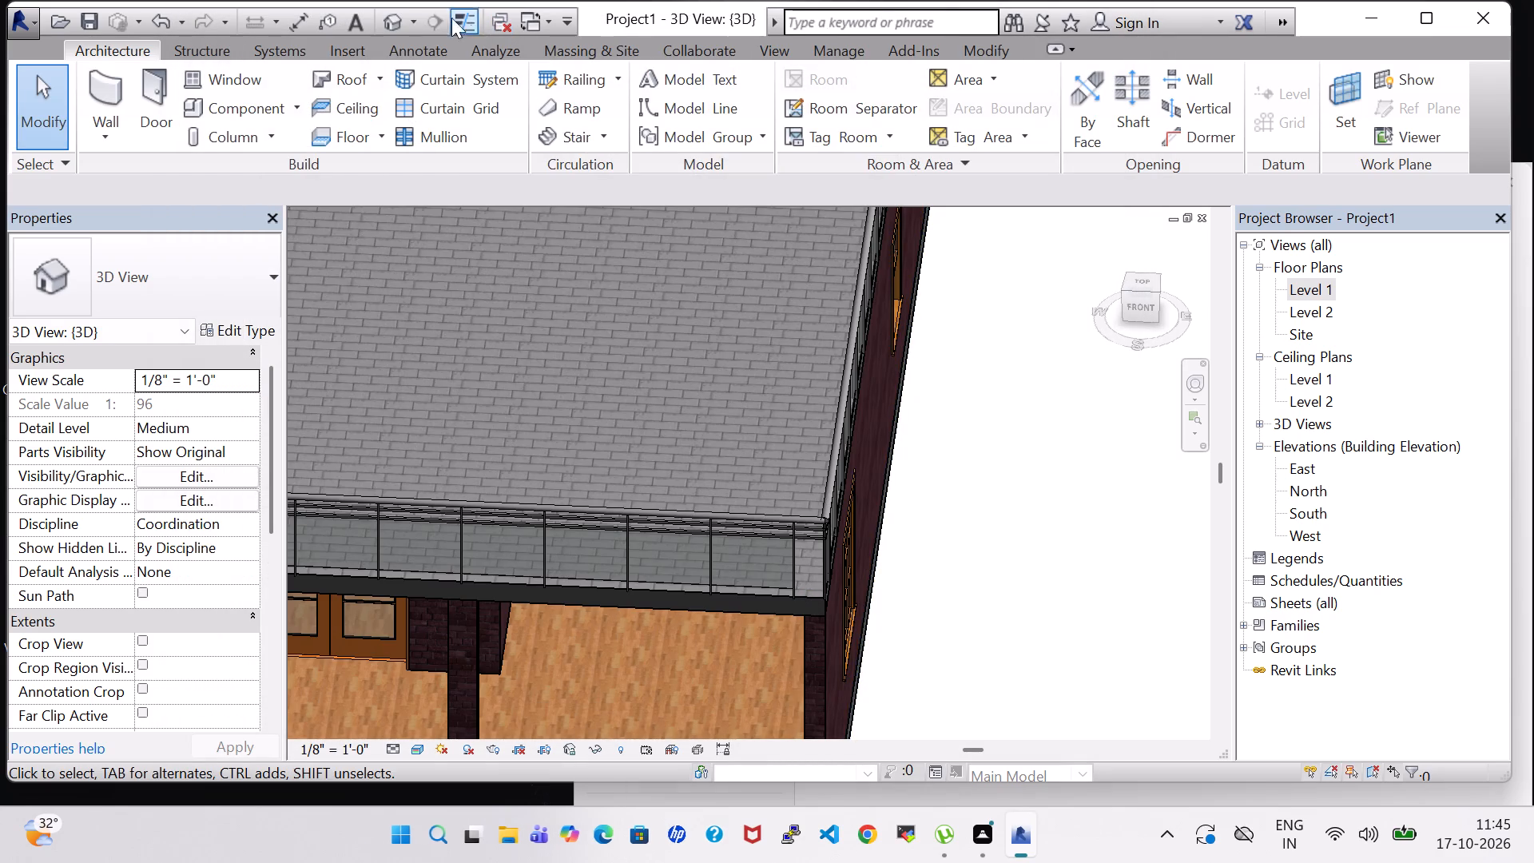
Examine the roofed house from the front in the 3D view, from the porch and double door out to the whole exterior.
click(1079, 558)
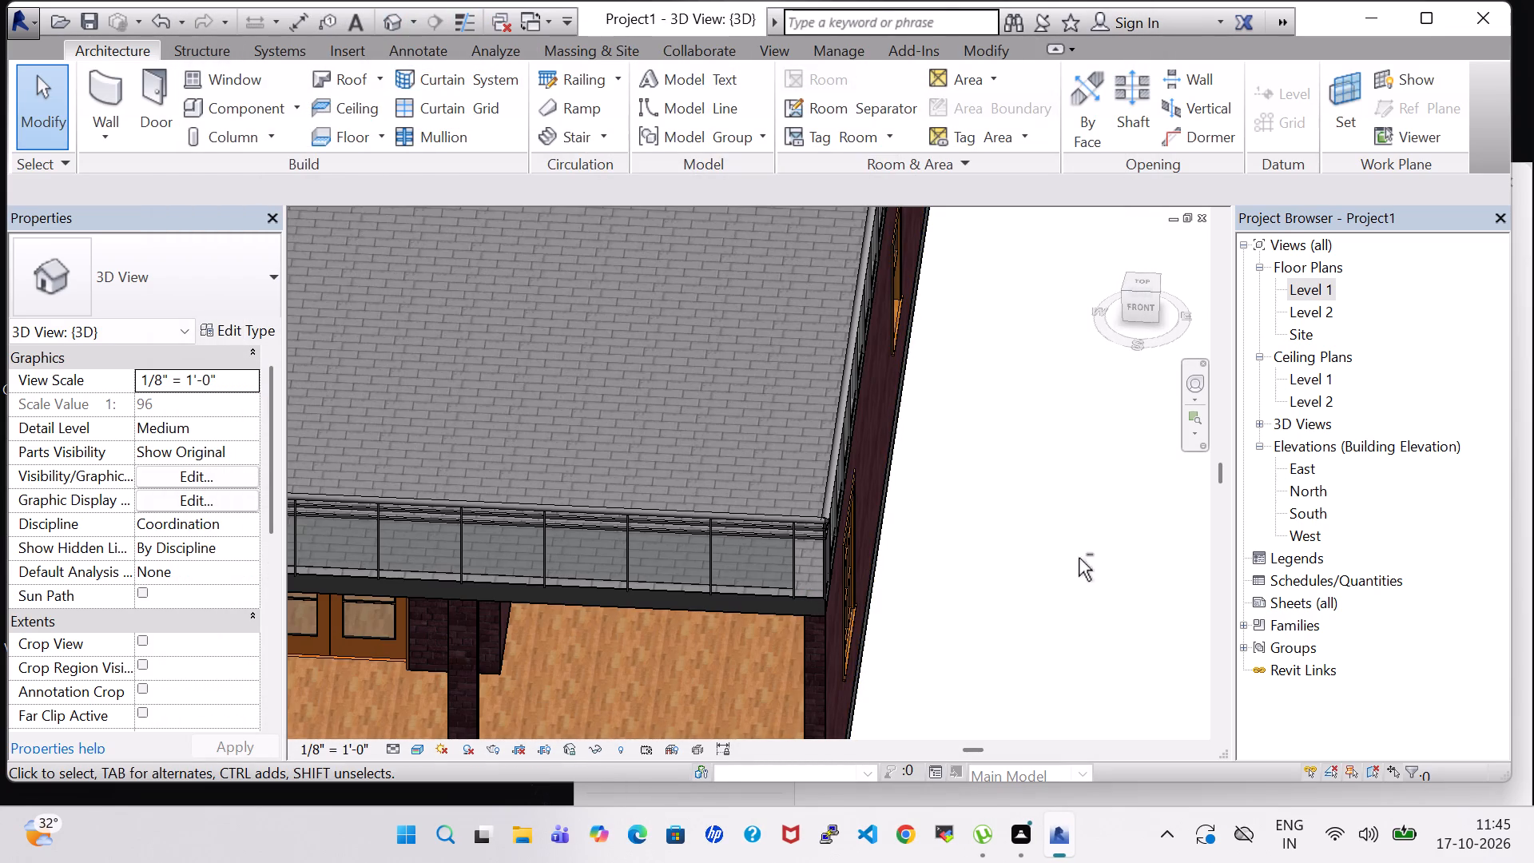
shift+middle_drag(1079, 558, 1084, 350)
shift+middle_drag(1042, 424, 1094, 553)
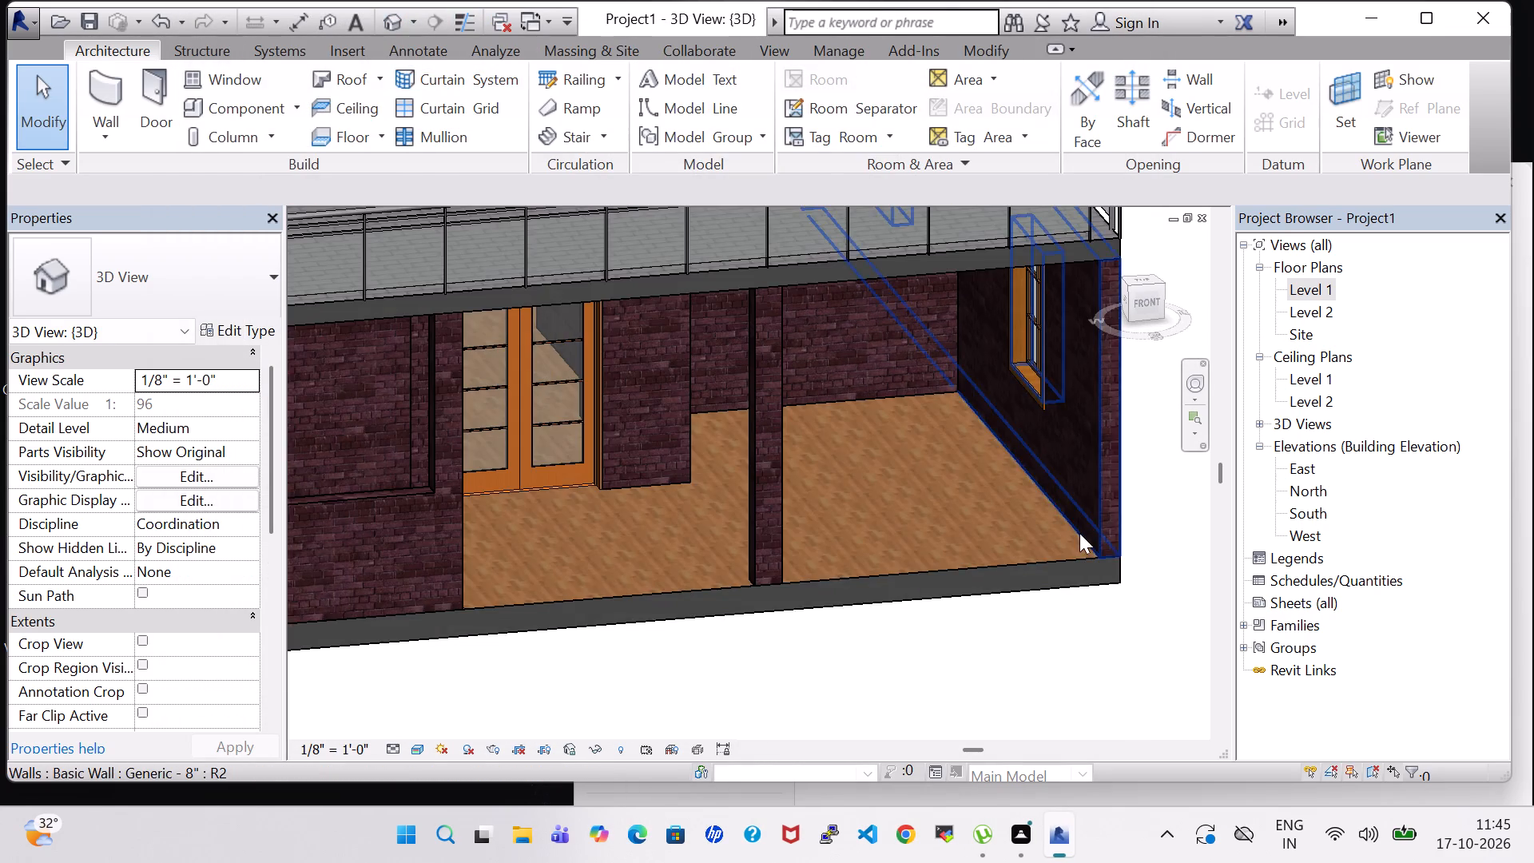
scroll(1079, 533, down, 2)
shift+middle_drag(1057, 634, 1014, 596)
shift+scroll(1014, 596, down, 1)
scroll(1048, 400, down, 1)
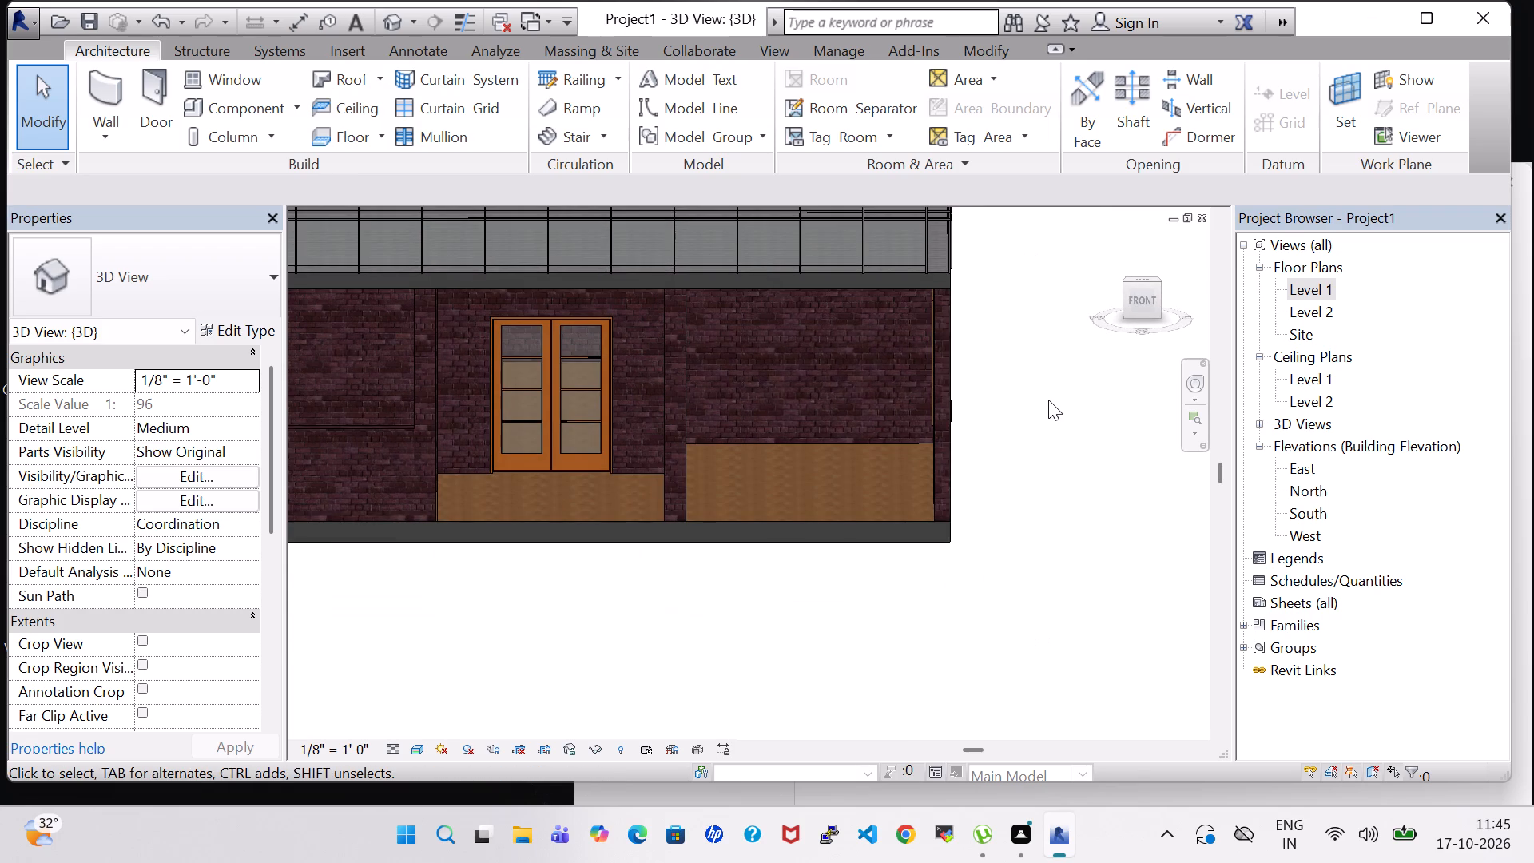
middle_drag(1048, 400, 1150, 530)
shift+middle_drag(1144, 530, 1143, 475)
scroll(1139, 475, down, 1)
shift+middle_drag(866, 584, 889, 667)
shift+scroll(869, 587, down, 1)
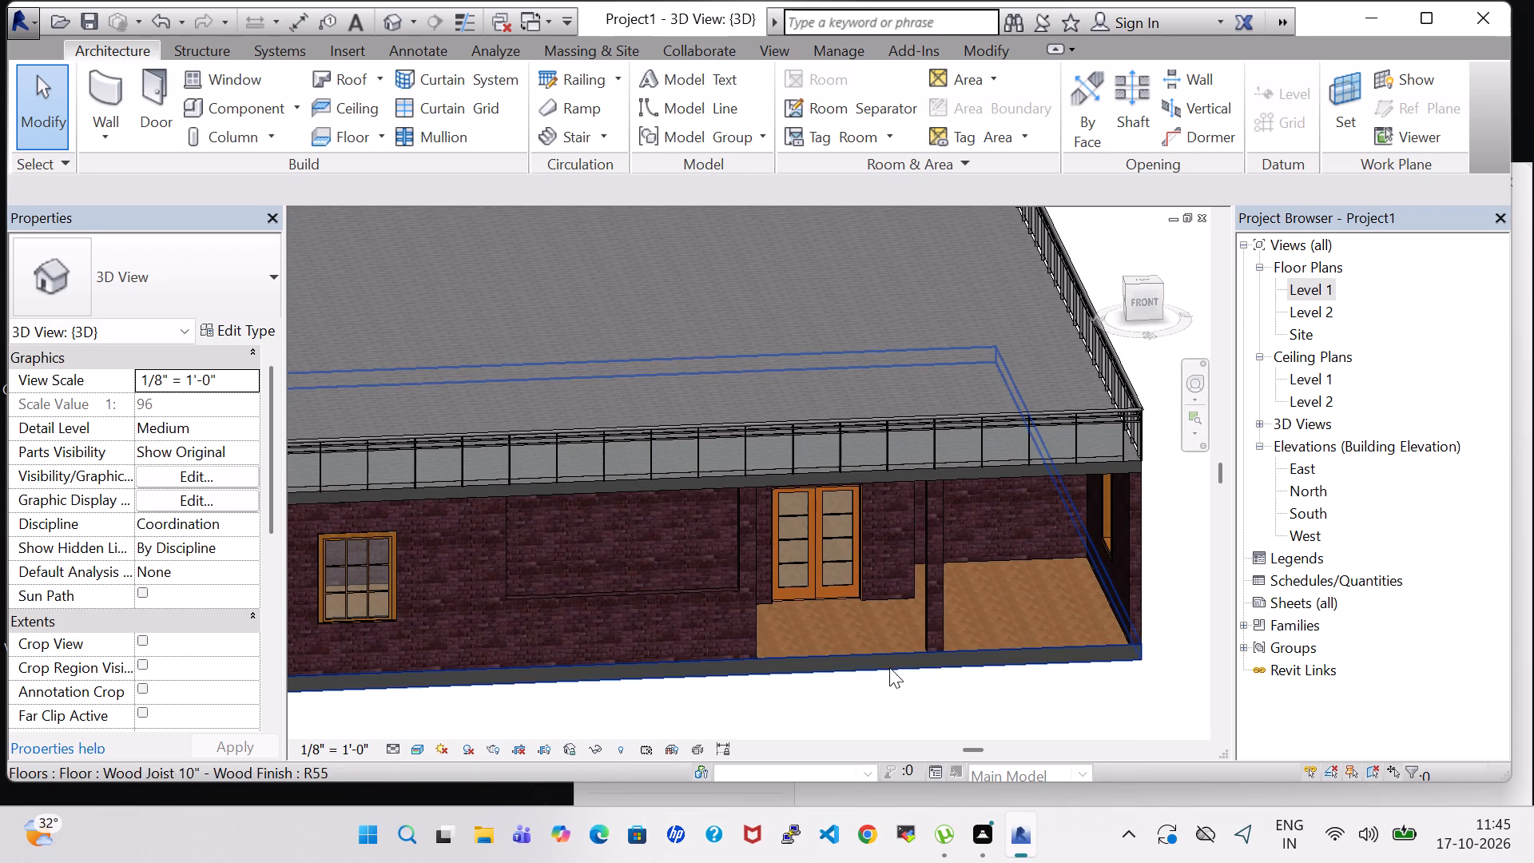
middle_drag(889, 667, 940, 640)
scroll(940, 640, down, 3)
shift+middle_drag(925, 700, 885, 670)
shift+middle_drag(885, 670, 860, 667)
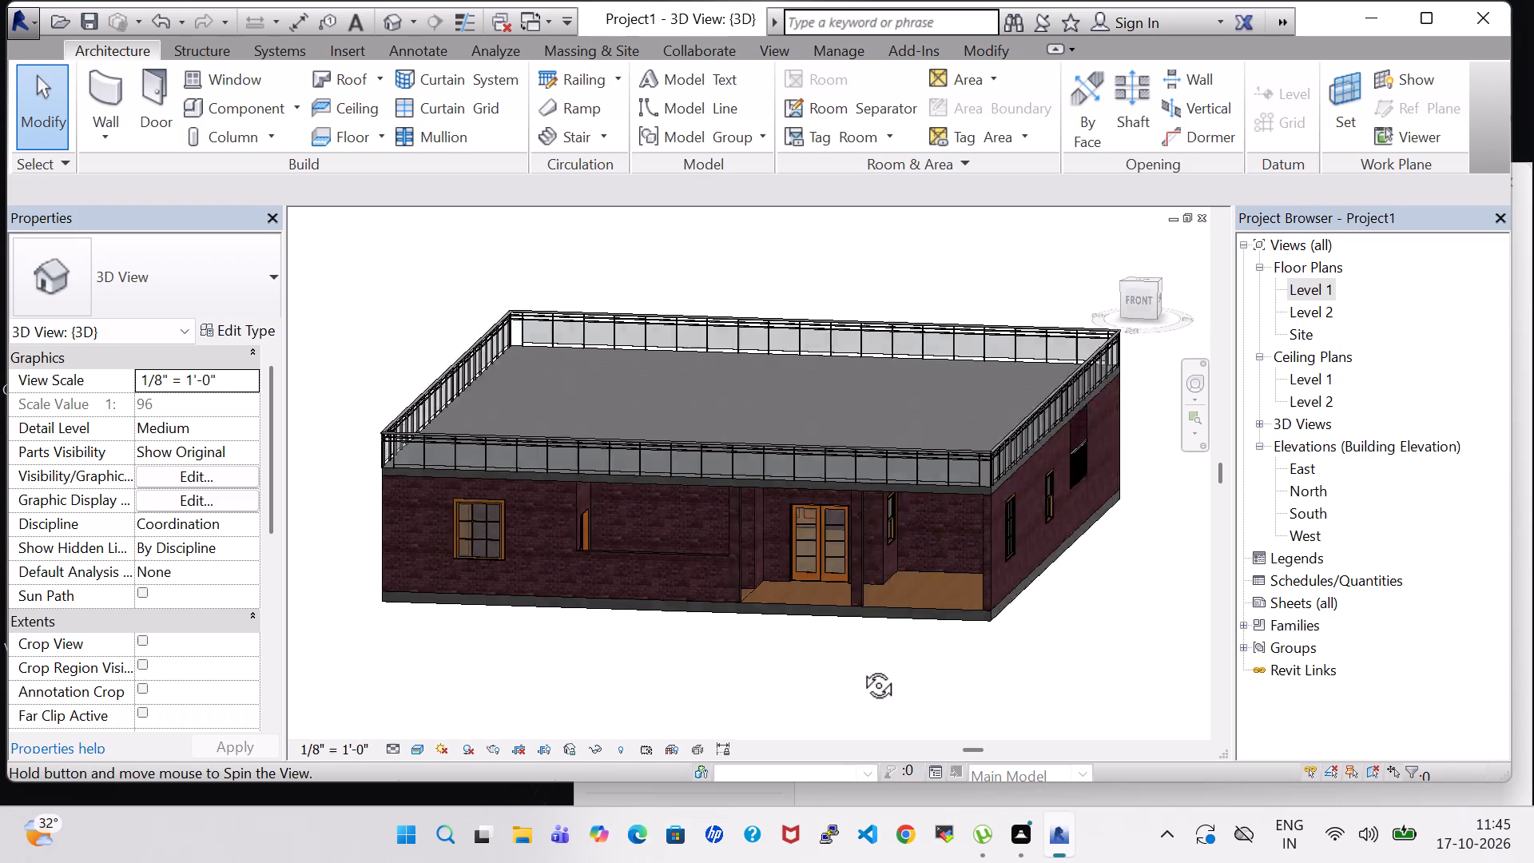
shift+middle_drag(860, 667, 874, 666)
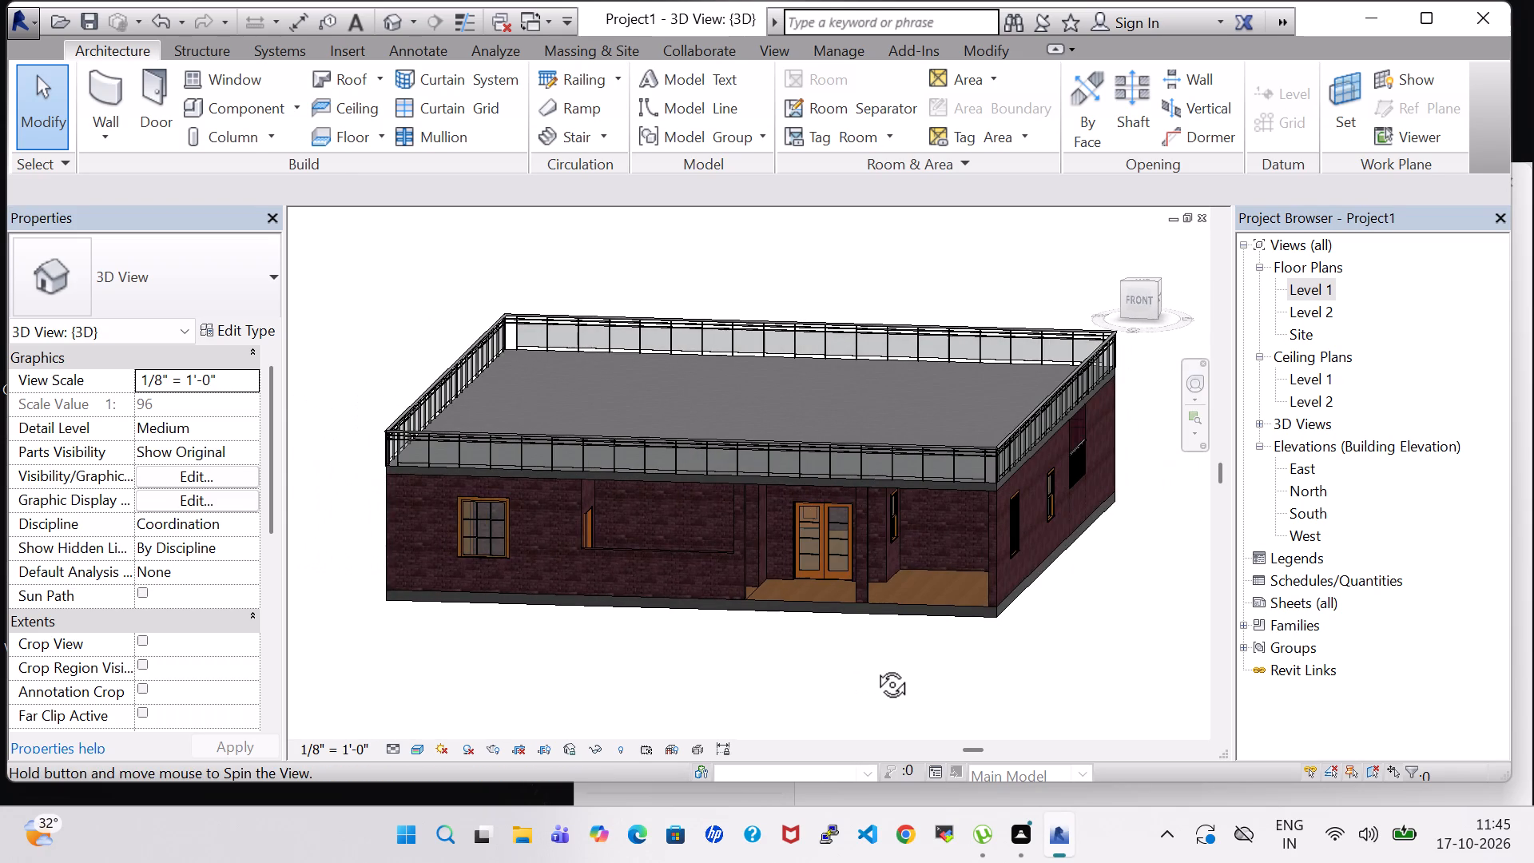
shift+middle_drag(874, 666, 890, 658)
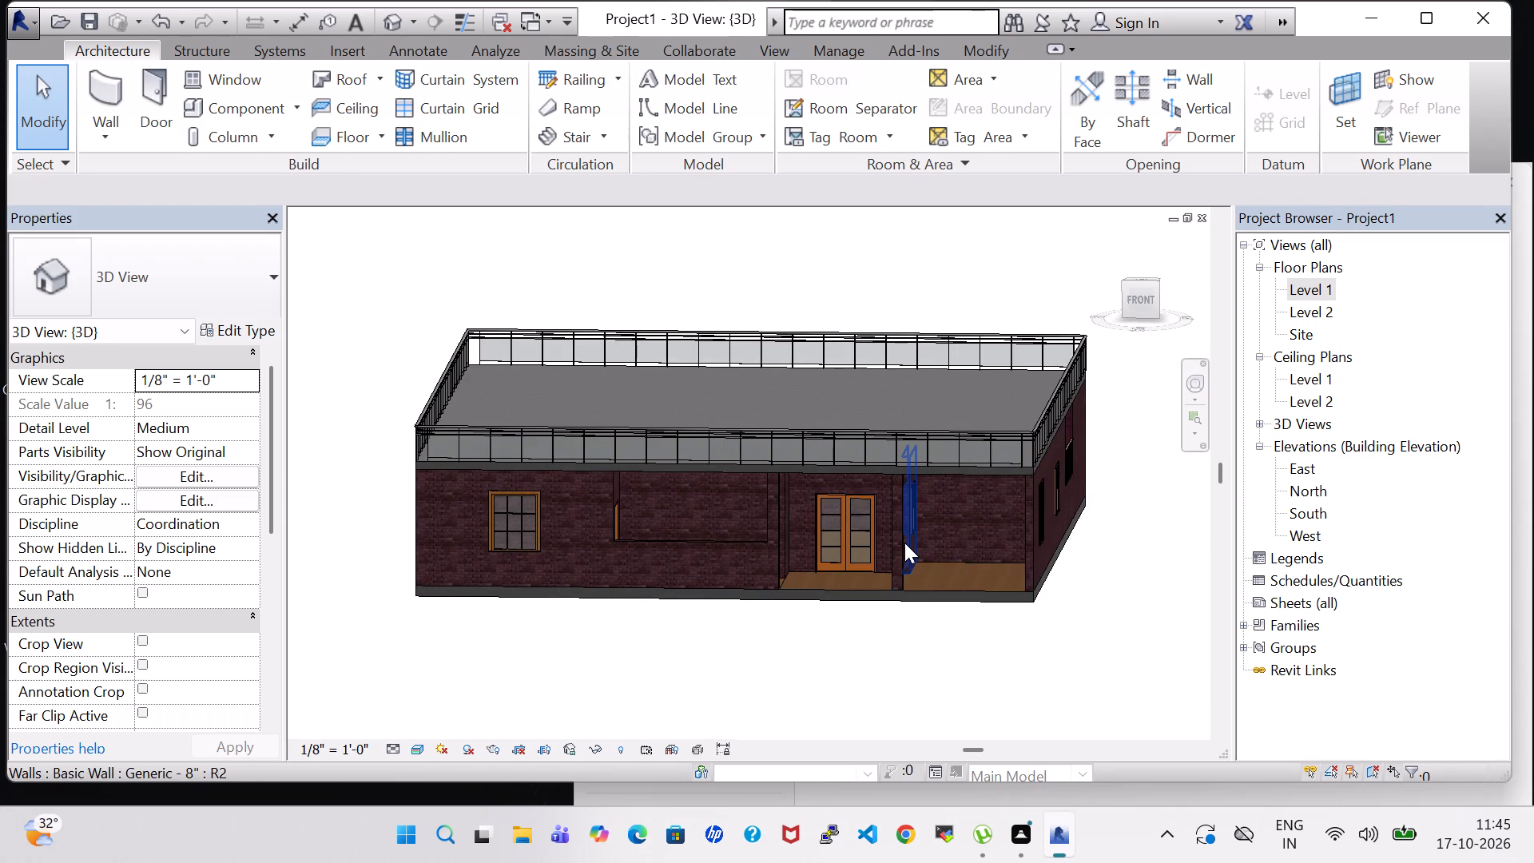
Turn off the Roofs category's visibility in the 3D view through the Visibility/Graphic Overrides.
text(vv)
click(272, 440)
key(r)
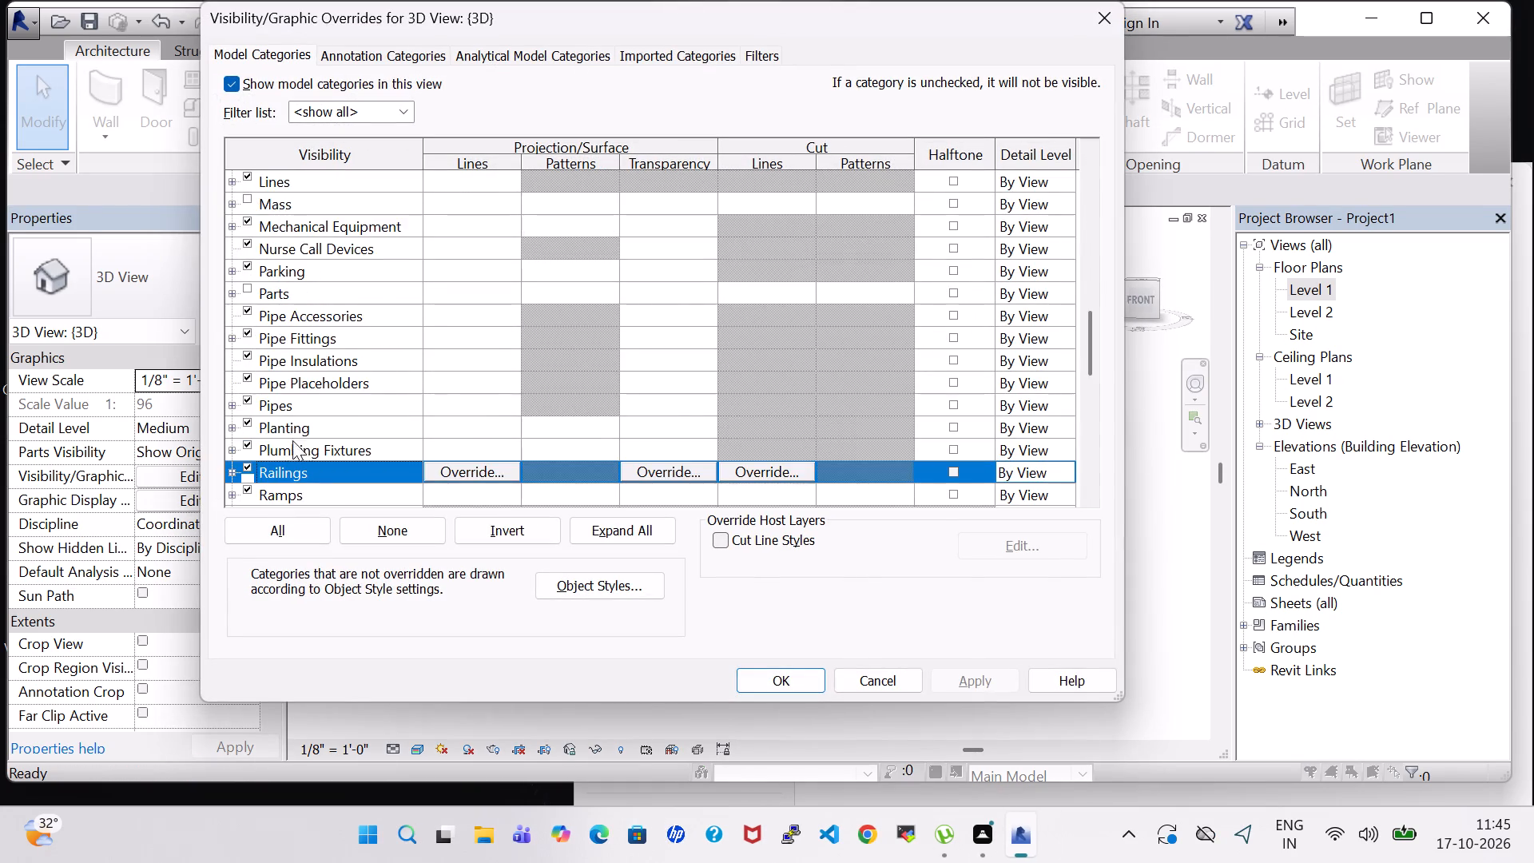
scroll(393, 404, down, 20)
scroll(393, 404, down, 9)
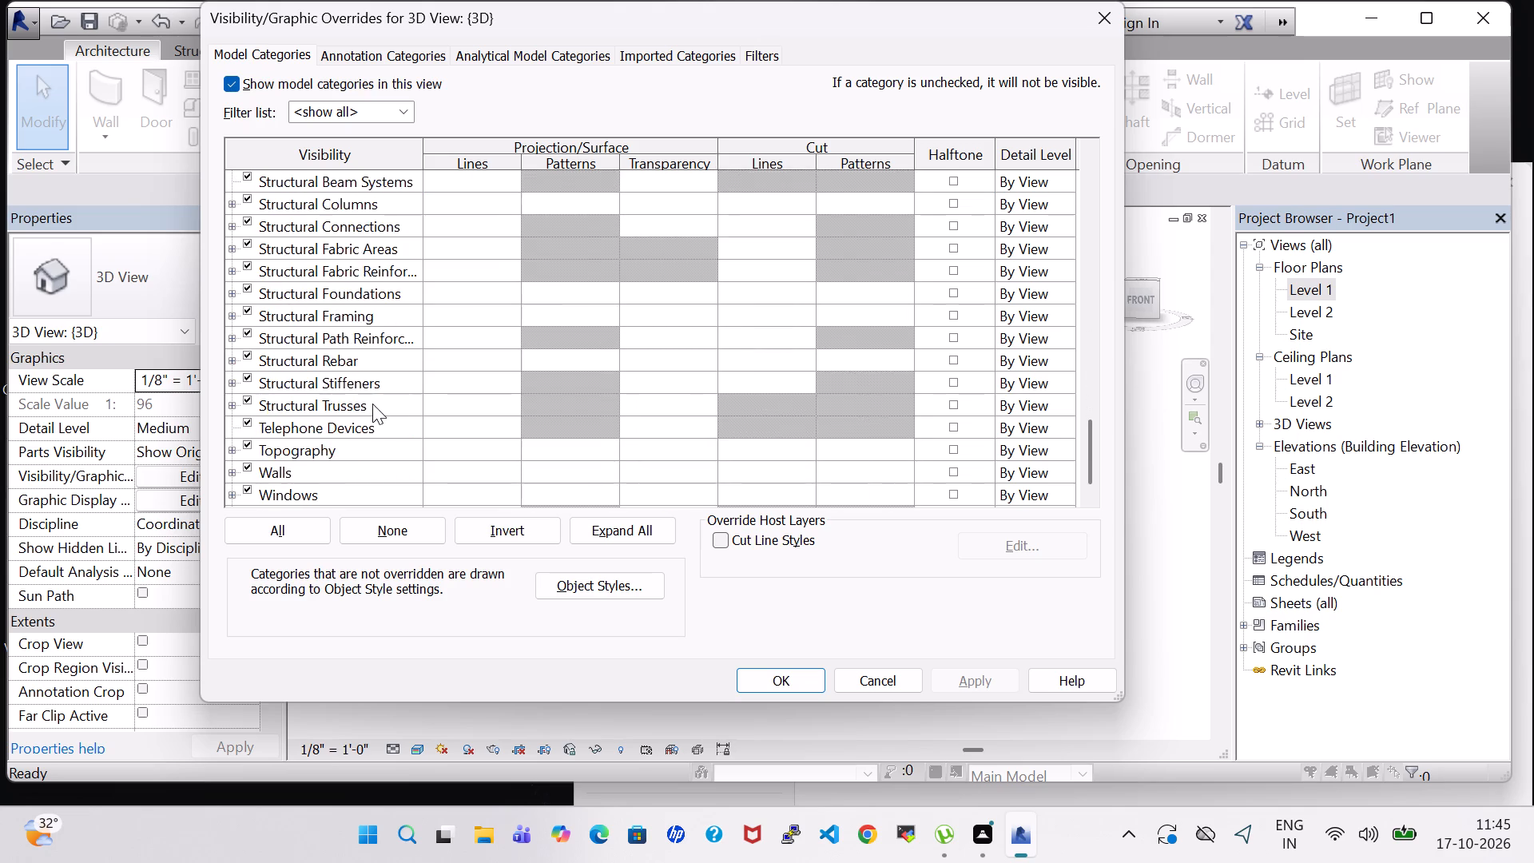
scroll(372, 404, down, 5)
scroll(372, 404, up, 17)
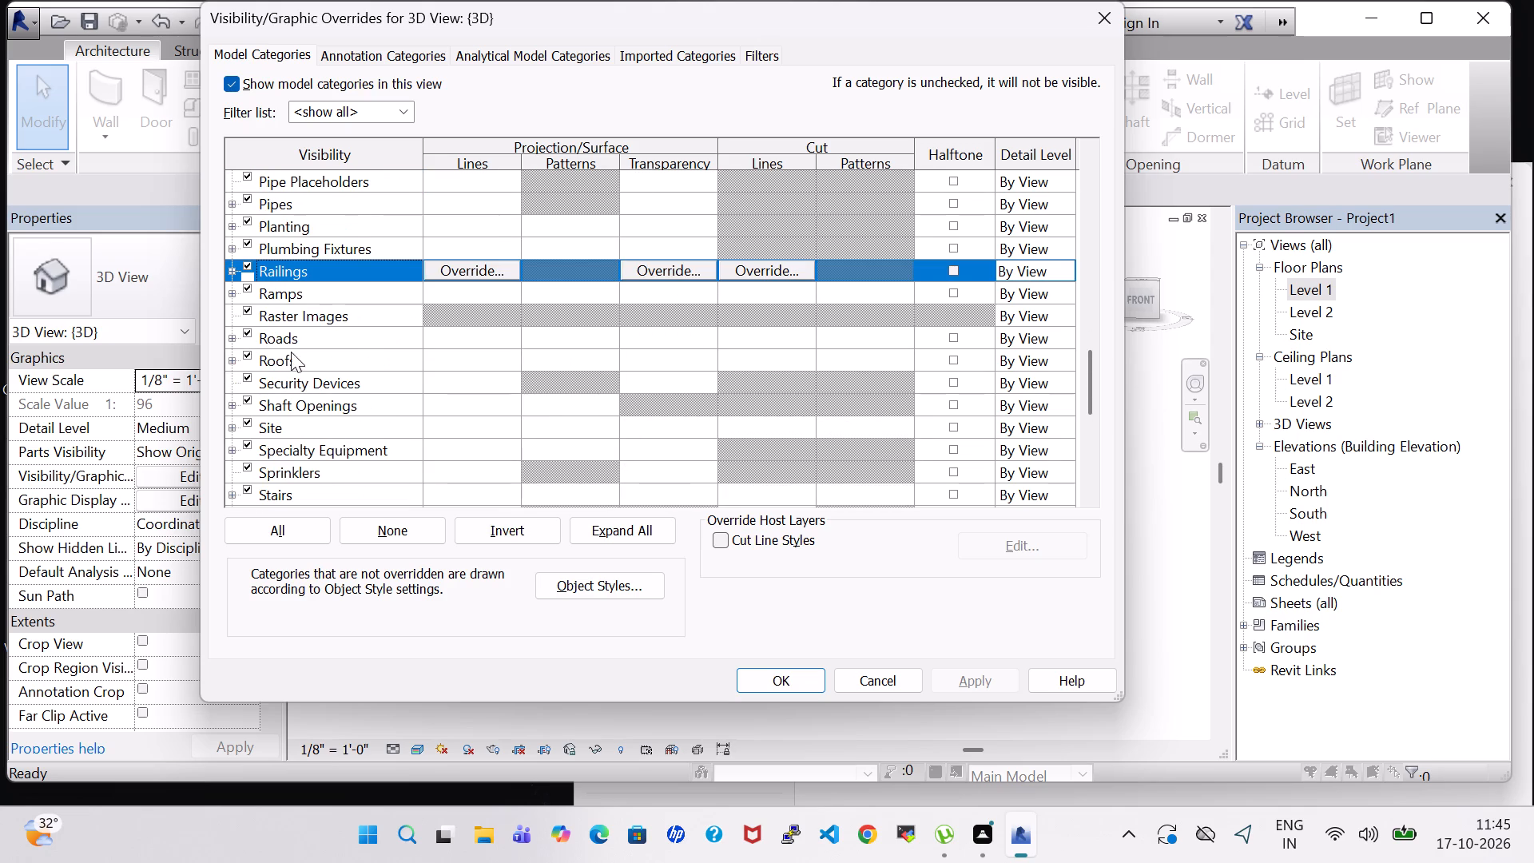
click(246, 355)
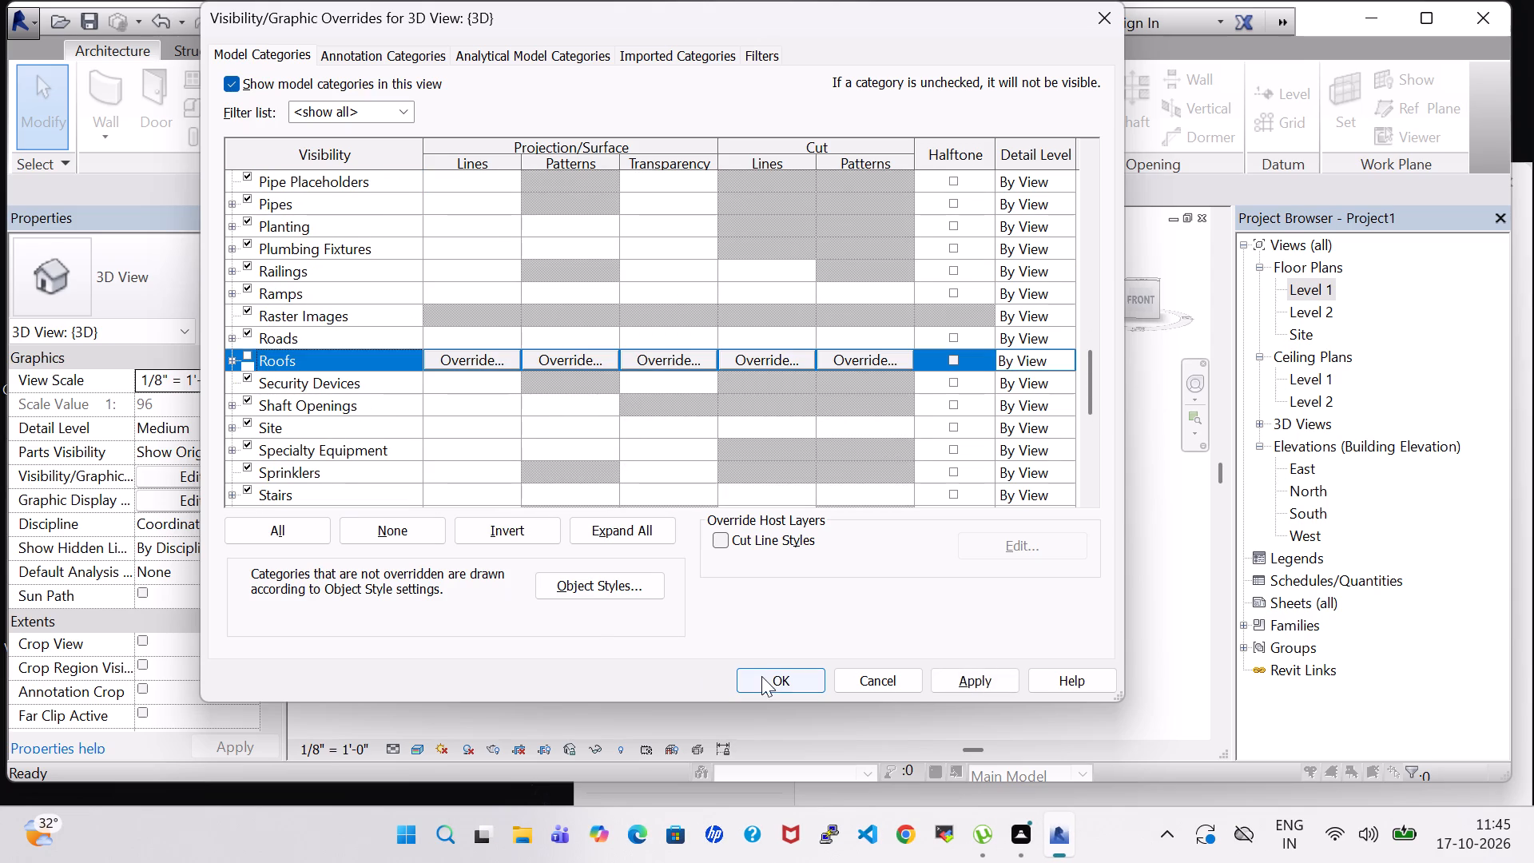
click(965, 679)
click(789, 682)
Examine the house without its roof from the front in the 3D view, including the railings and interior walls.
scroll(929, 606, down, 1)
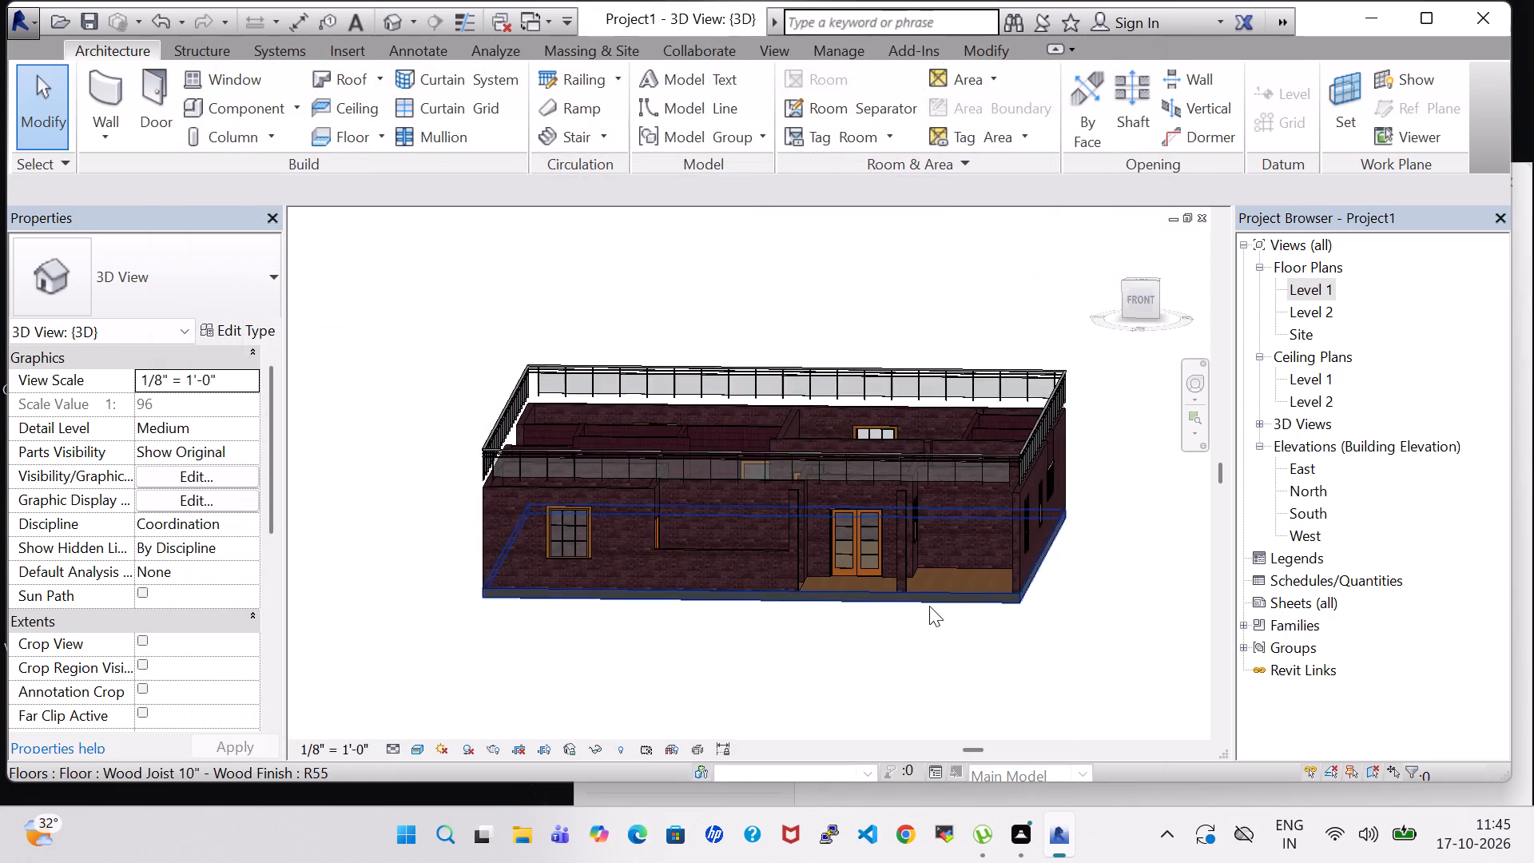
scroll(929, 606, down, 2)
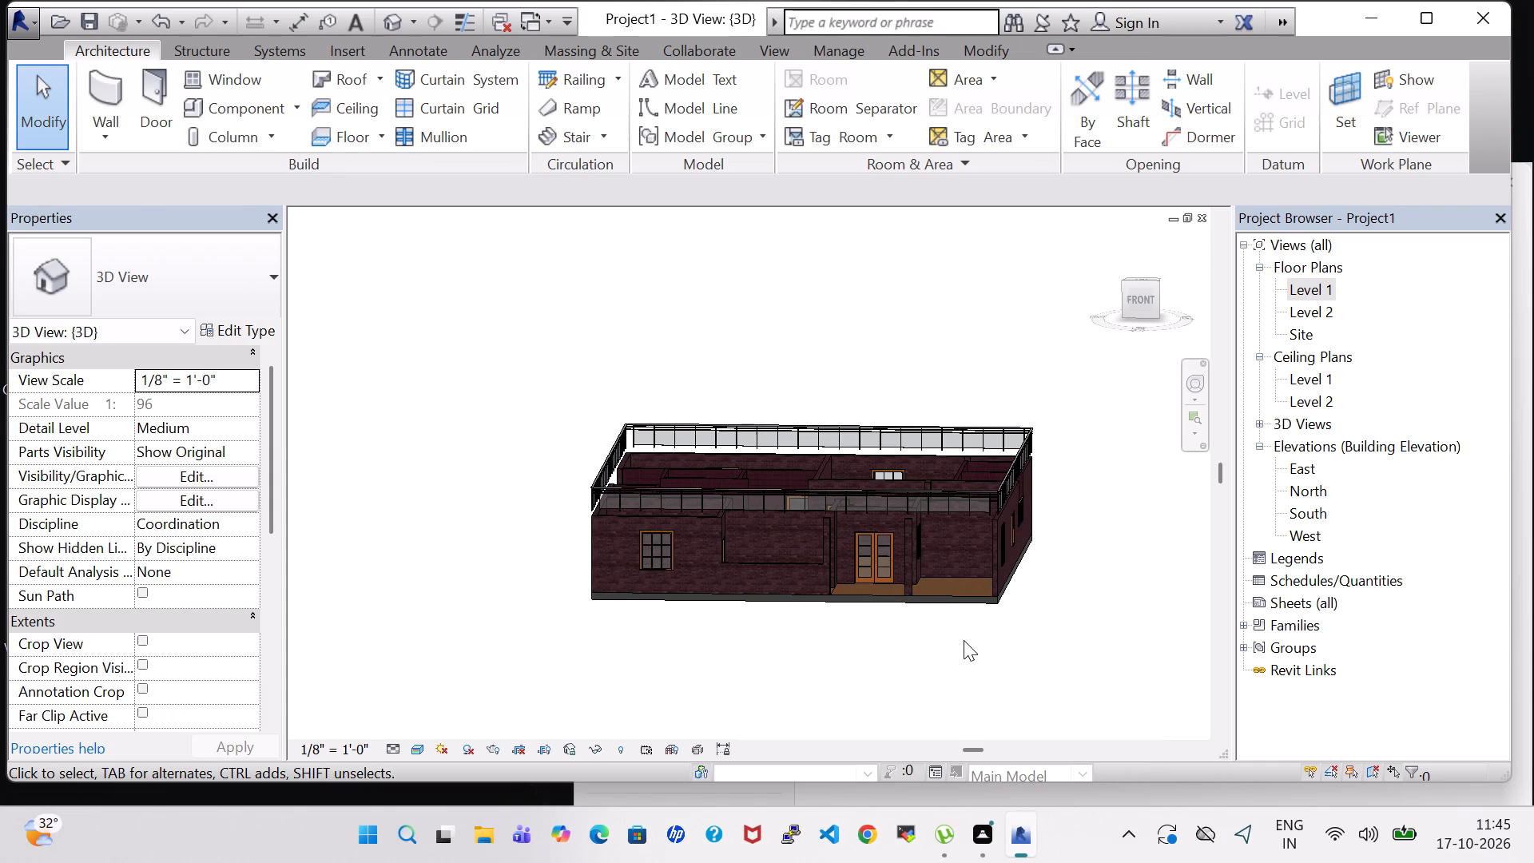
shift+middle_drag(964, 640, 963, 630)
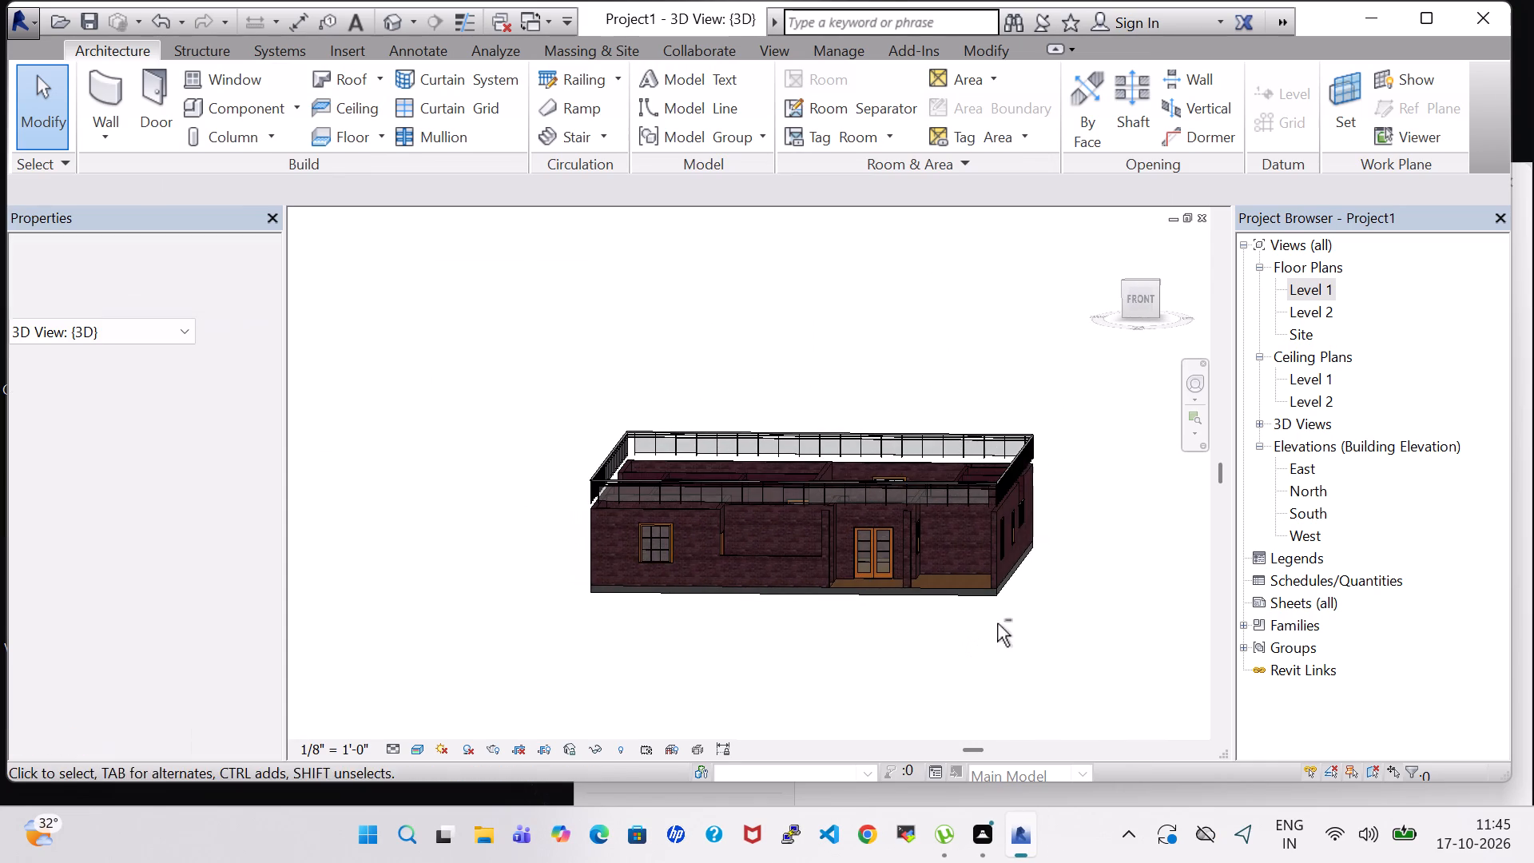
middle_drag(1087, 565, 972, 599)
shift+middle_drag(972, 599, 985, 583)
scroll(985, 583, up, 5)
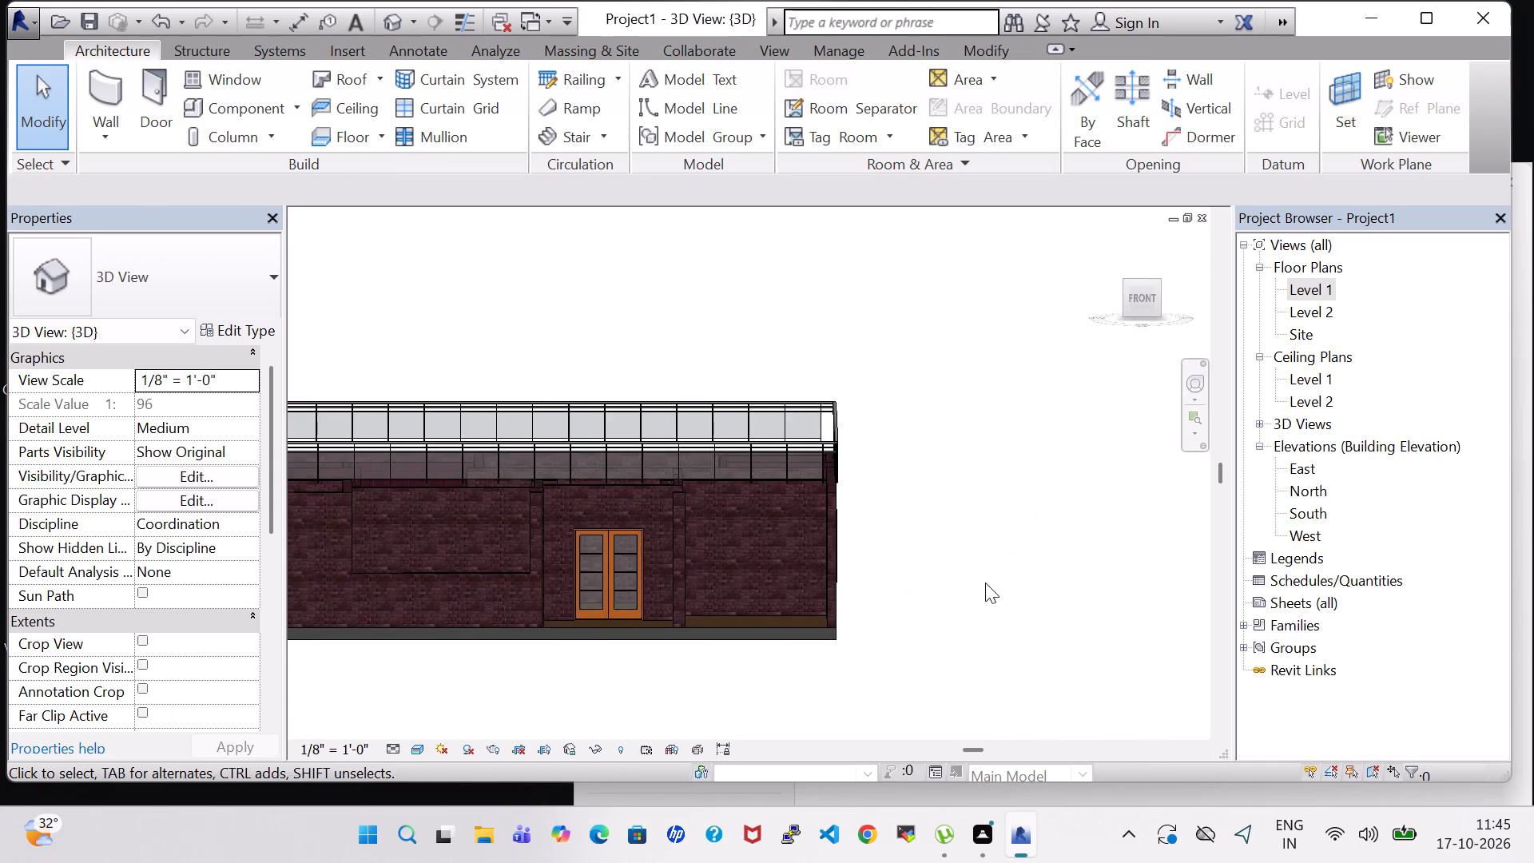
middle_drag(931, 511, 1071, 511)
scroll(1071, 511, down, 3)
middle_drag(1070, 511, 1071, 495)
shift+middle_drag(1071, 495, 1071, 527)
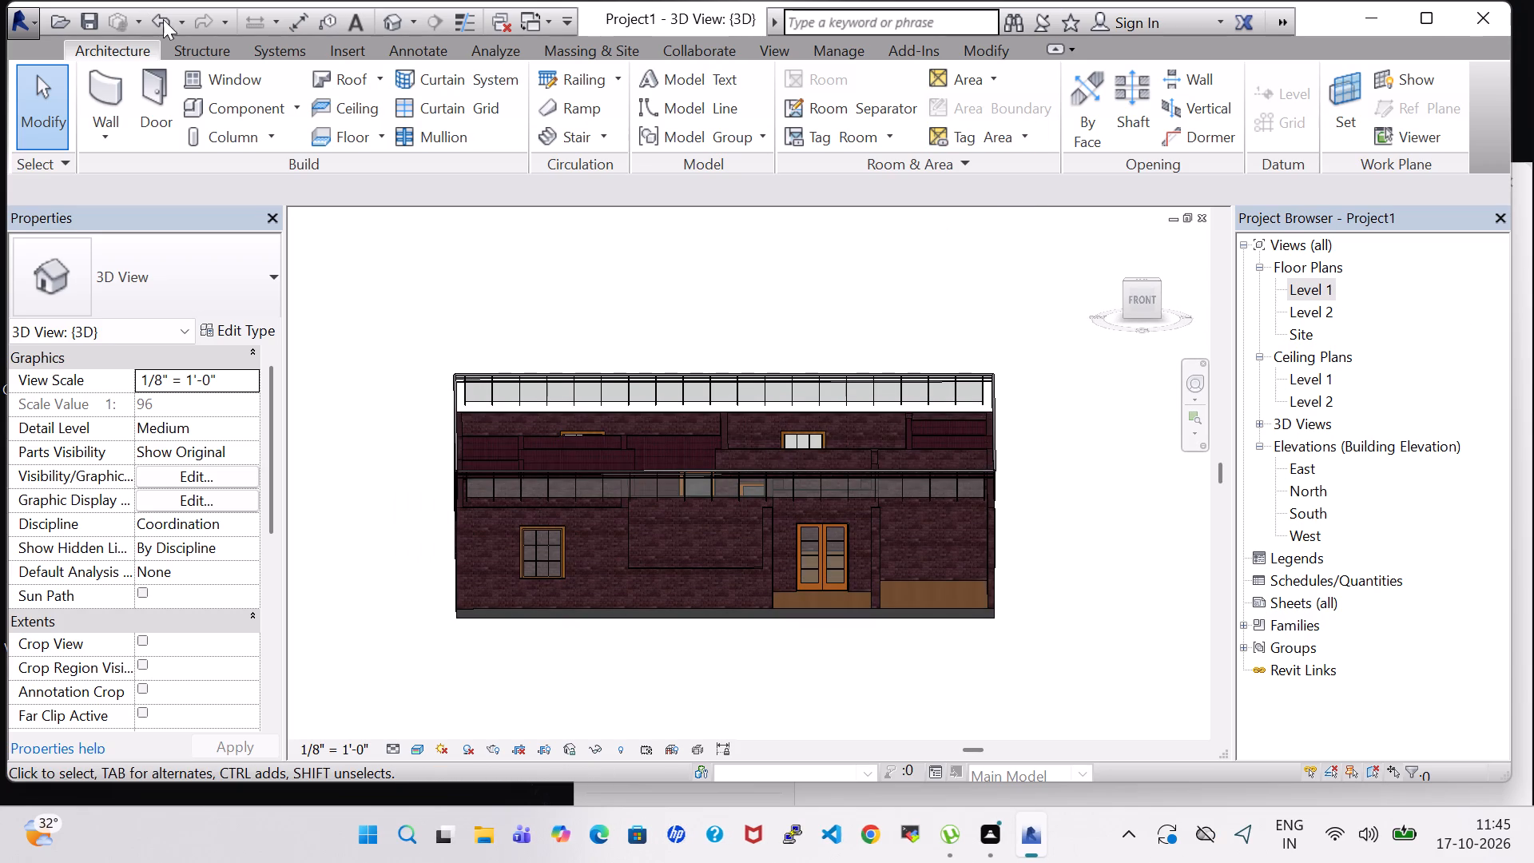
Open the Level 1 floor plan and review the whole room layout.
click(395, 21)
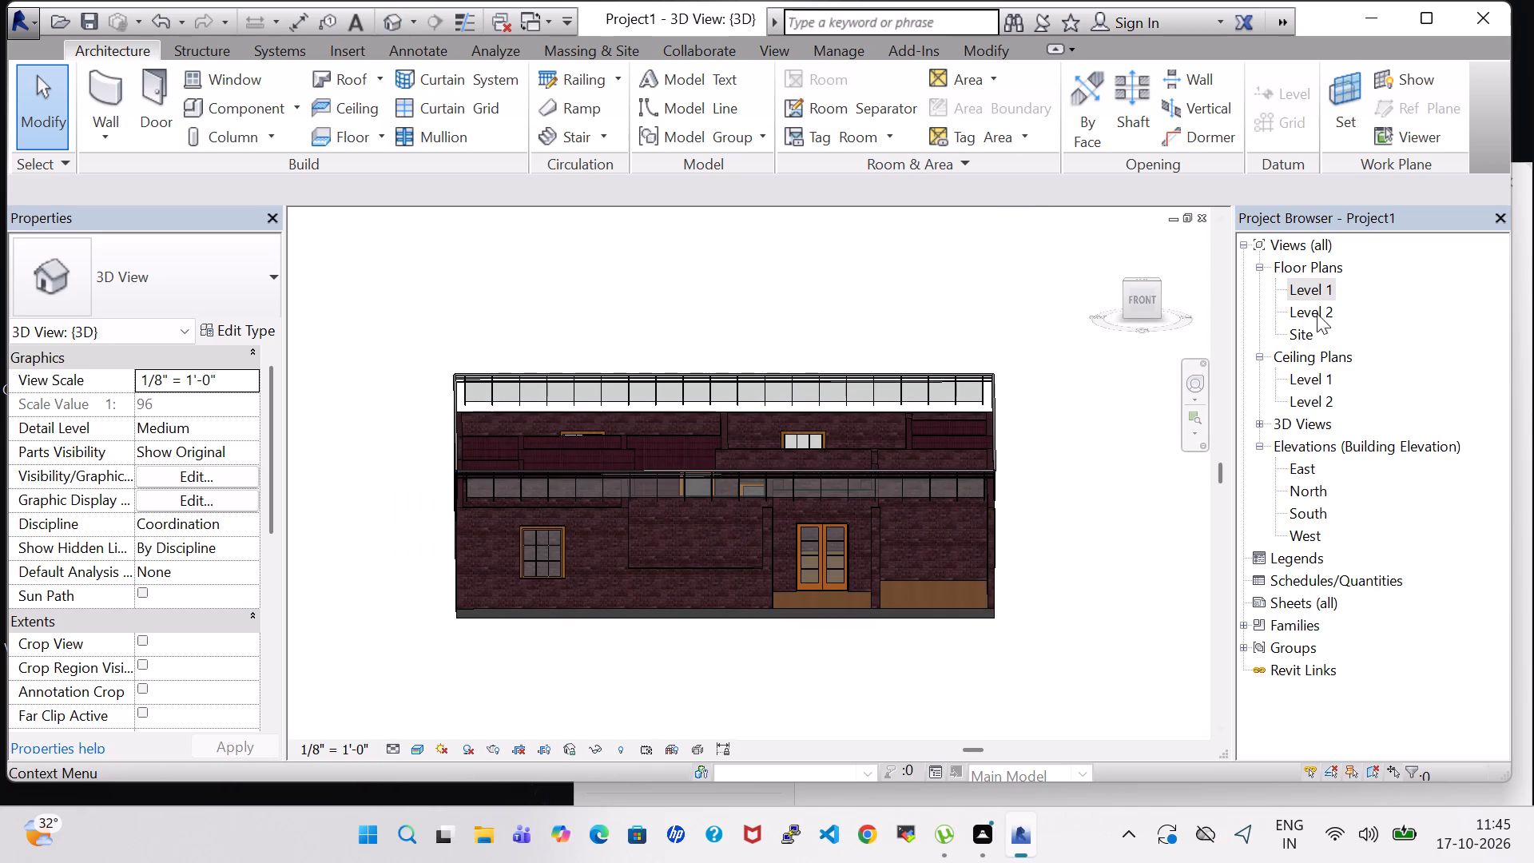
click(1302, 275)
double_click(1302, 287)
scroll(885, 412, down, 3)
middle_drag(963, 425, 917, 441)
scroll(917, 441, up, 3)
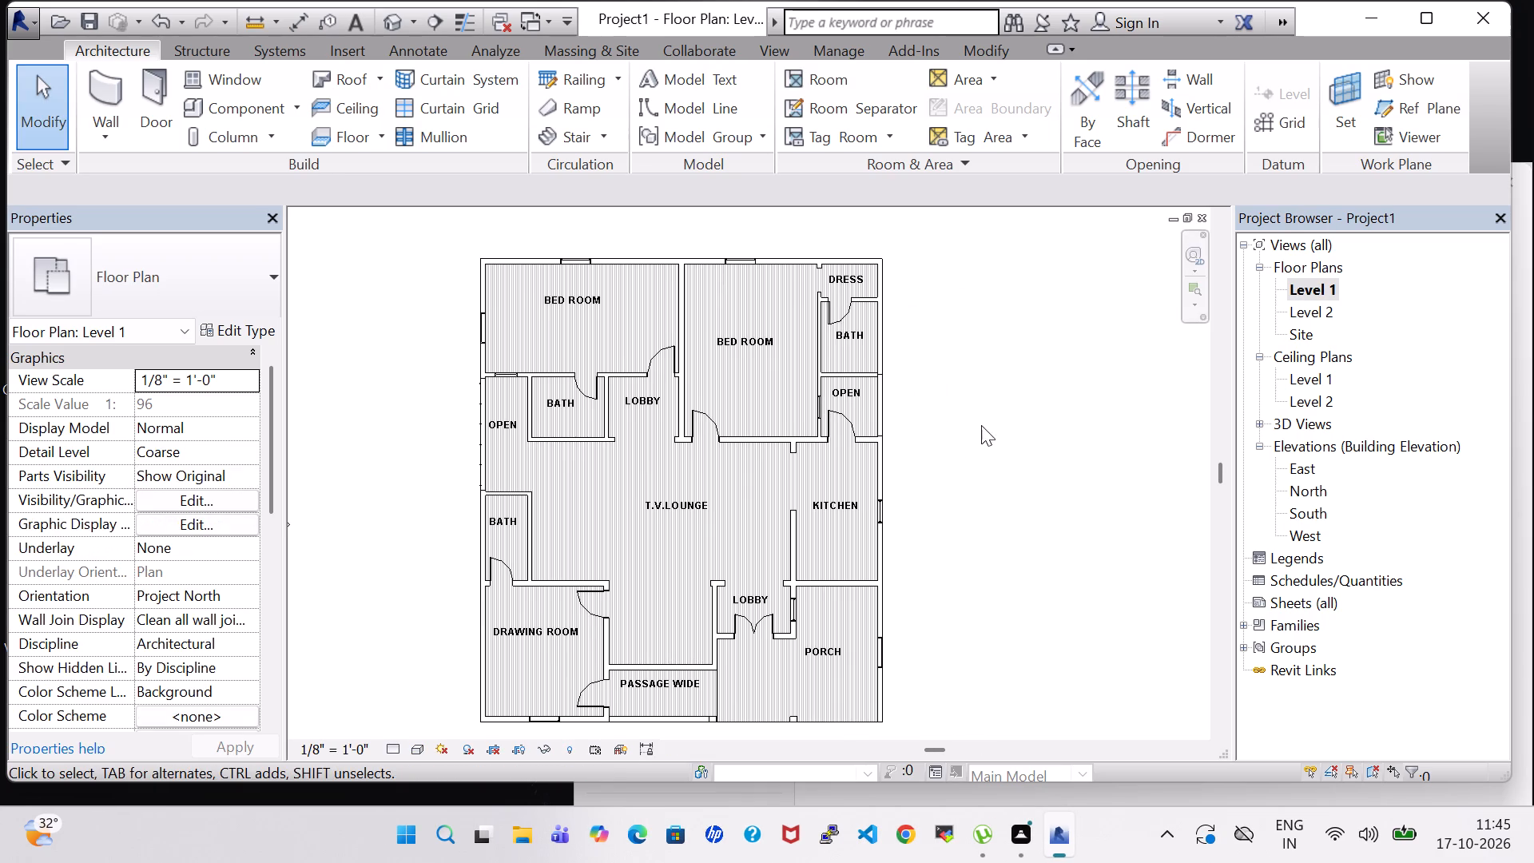
middle_drag(981, 425, 995, 420)
scroll(995, 420, down, 1)
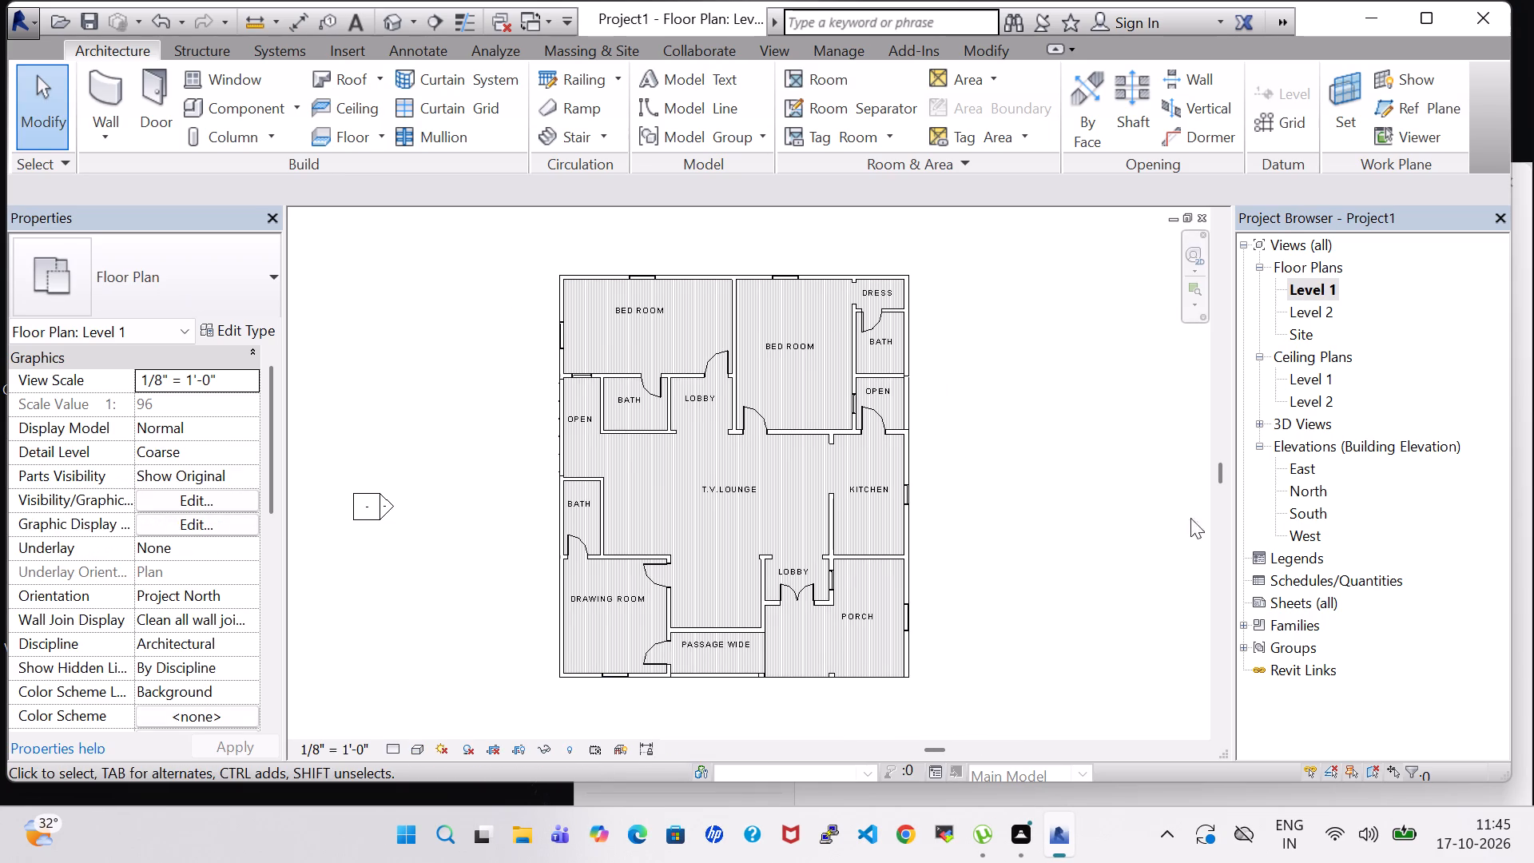
Load the RPC Beetle car family from the Entourage folder of the US Imperial library as a component.
click(223, 112)
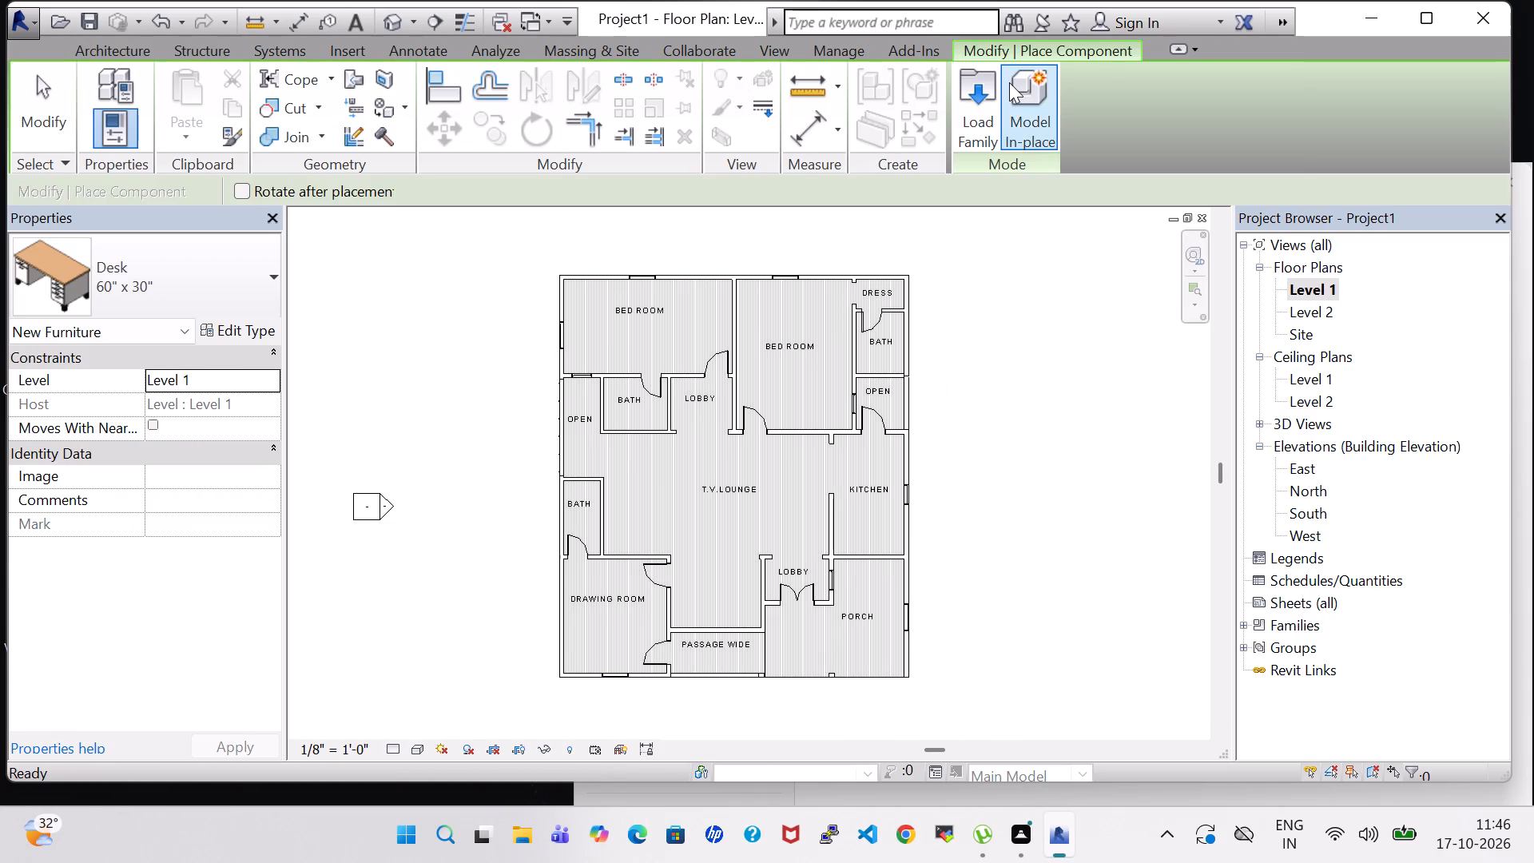
click(988, 89)
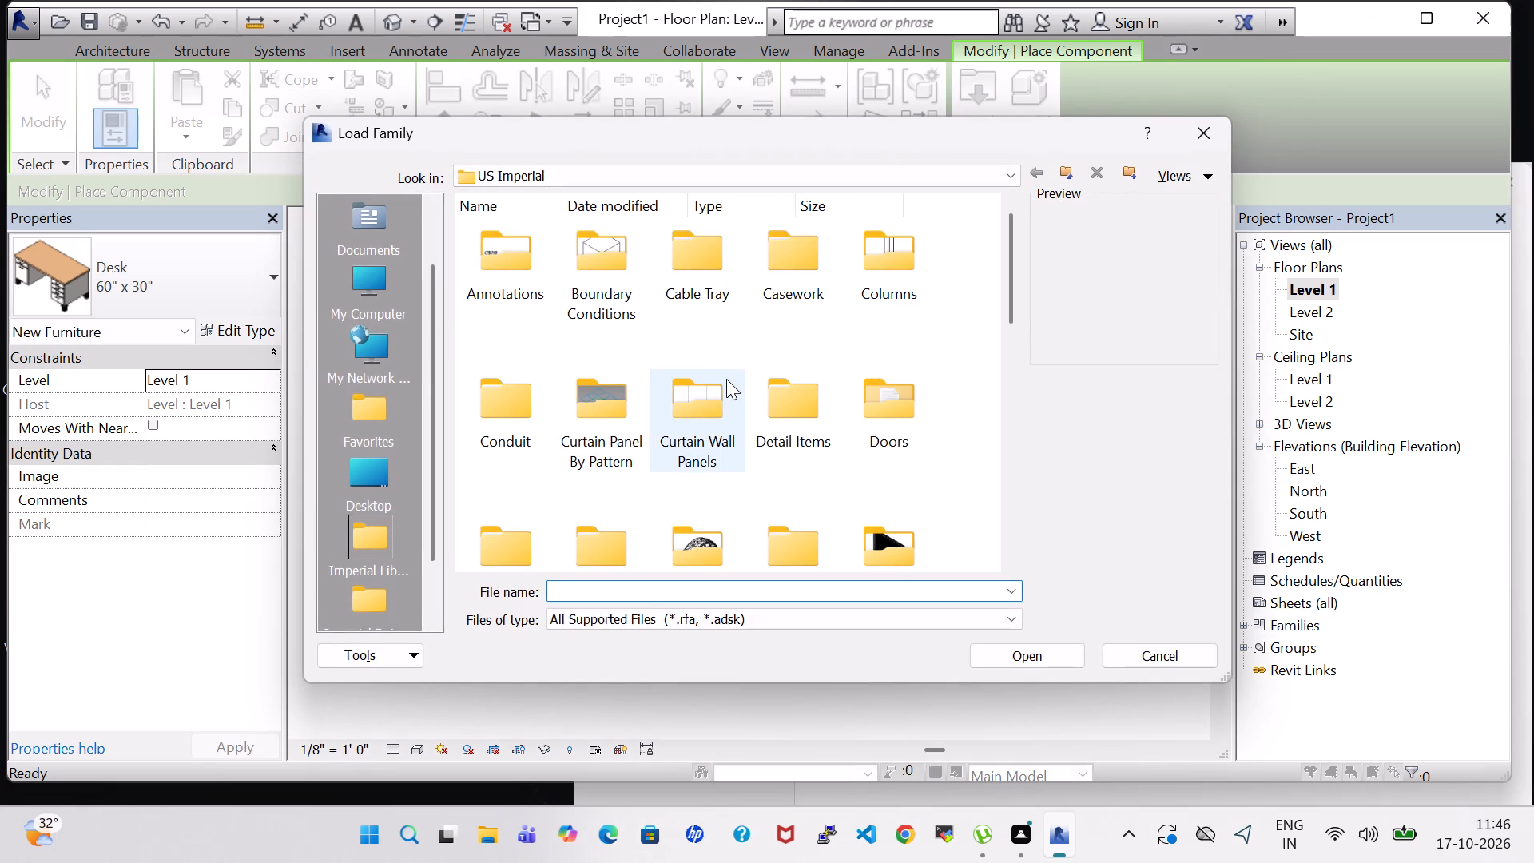
scroll(789, 417, down, 2)
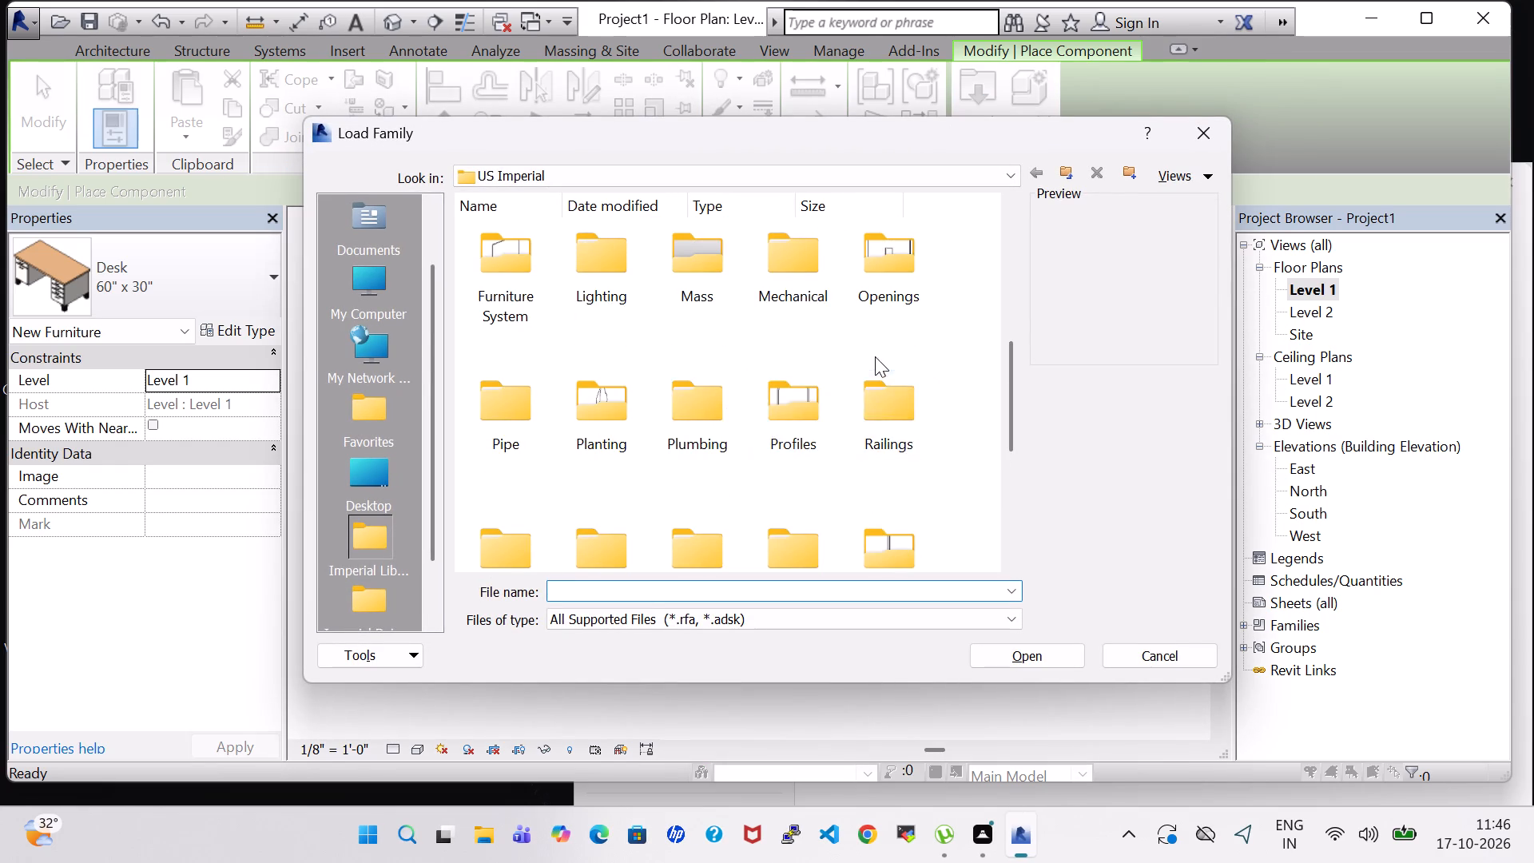
scroll(880, 319, up, 1)
double_click(882, 338)
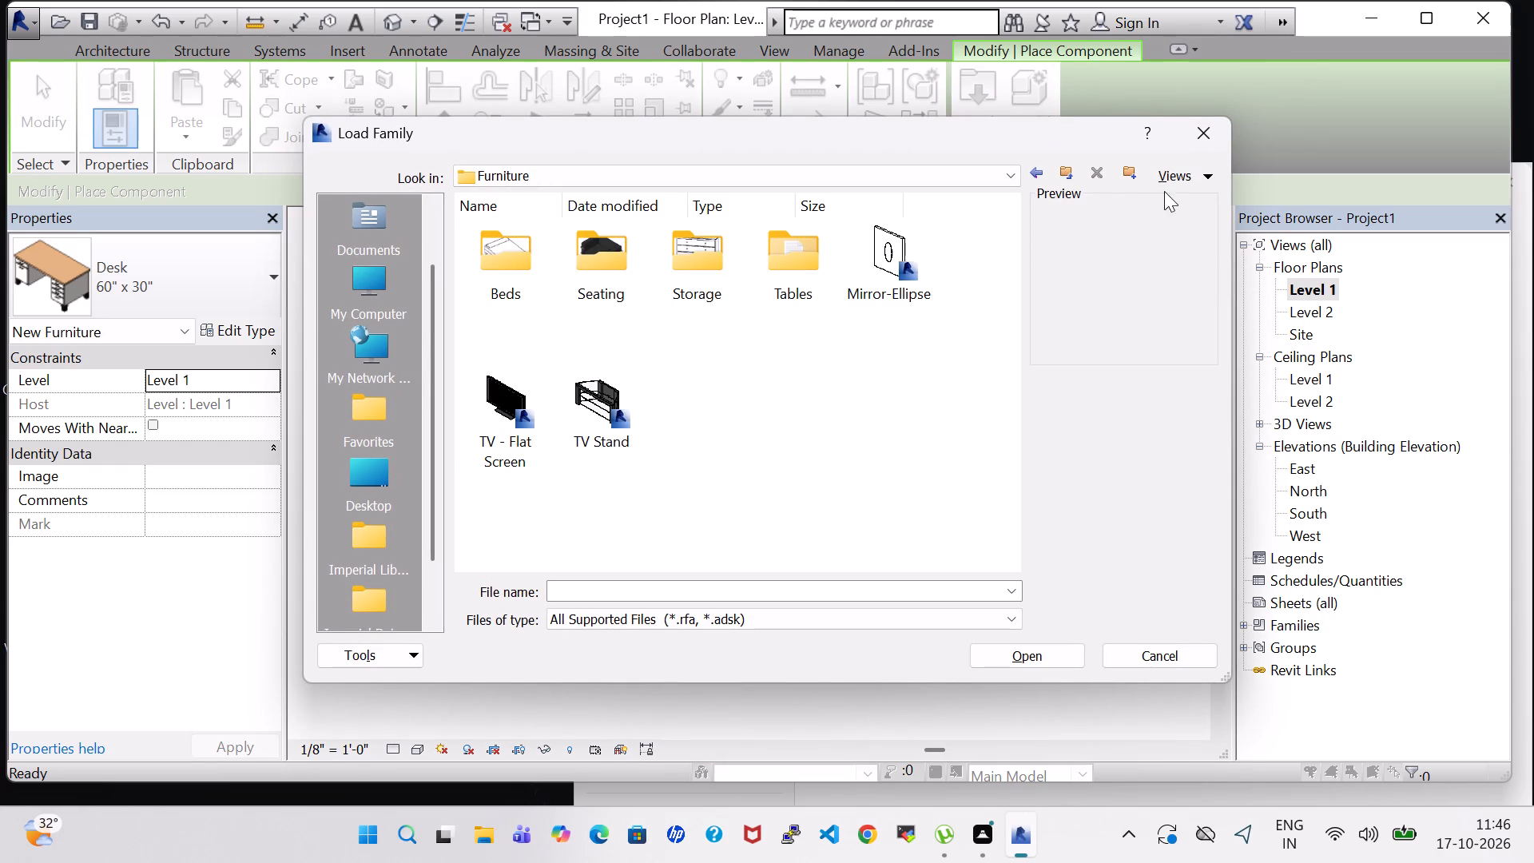
click(1039, 175)
scroll(766, 354, down, 2)
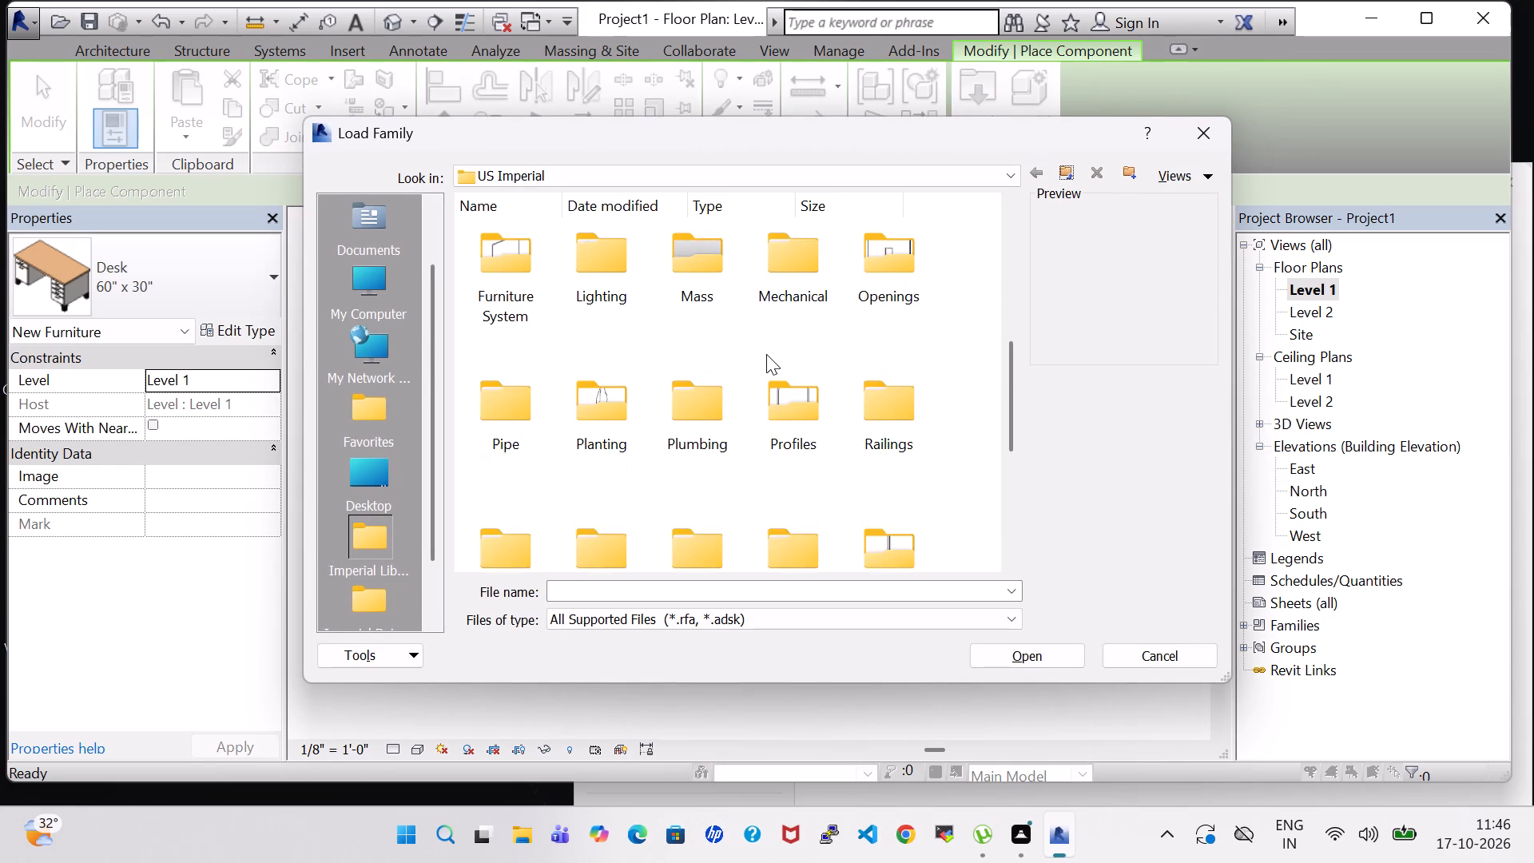
scroll(766, 354, up, 1)
double_click(699, 345)
click(488, 232)
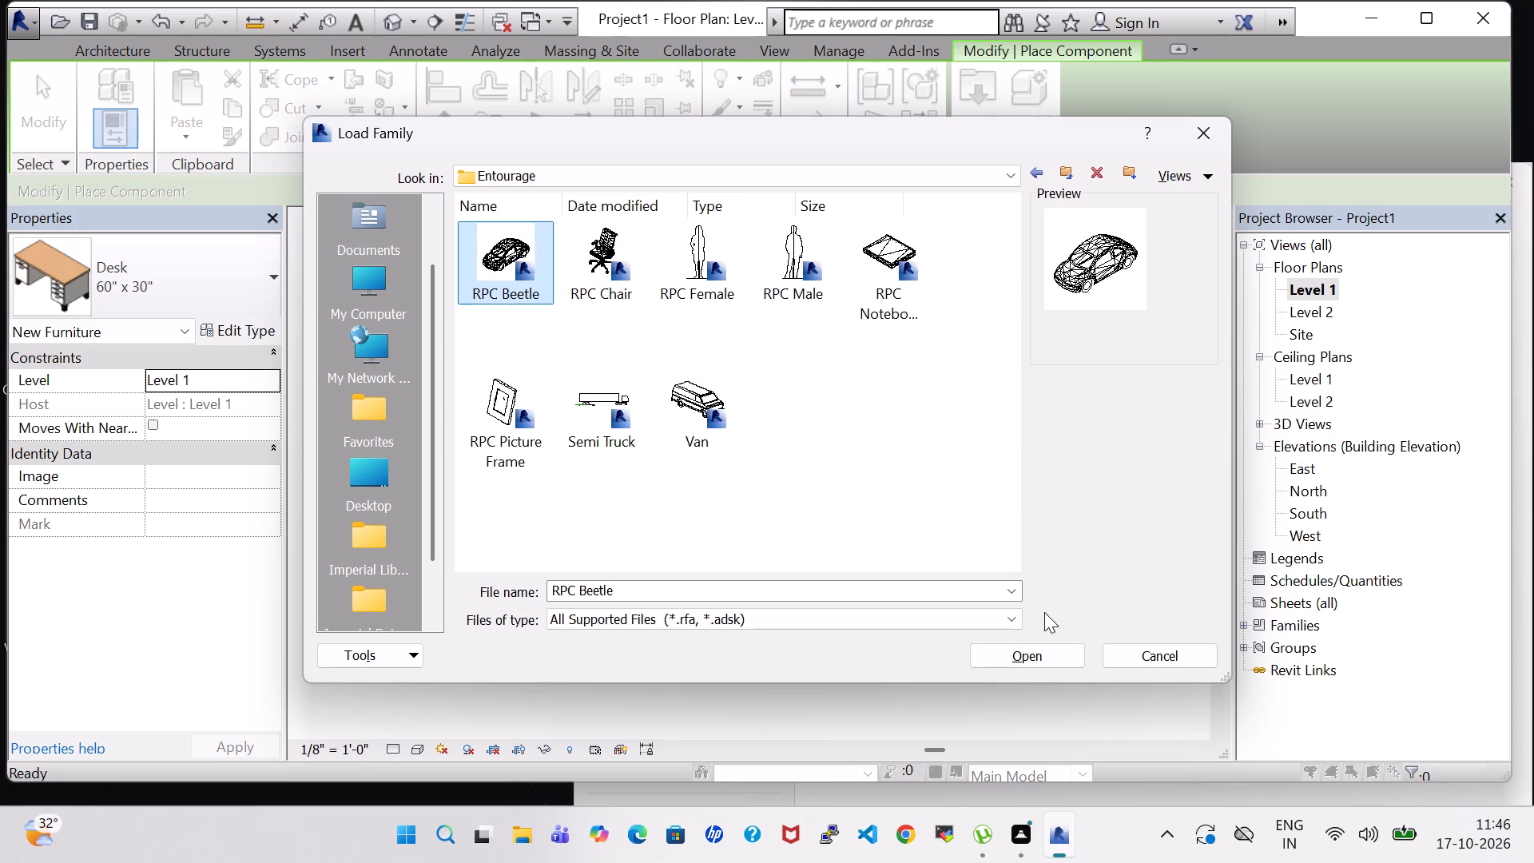
click(1044, 650)
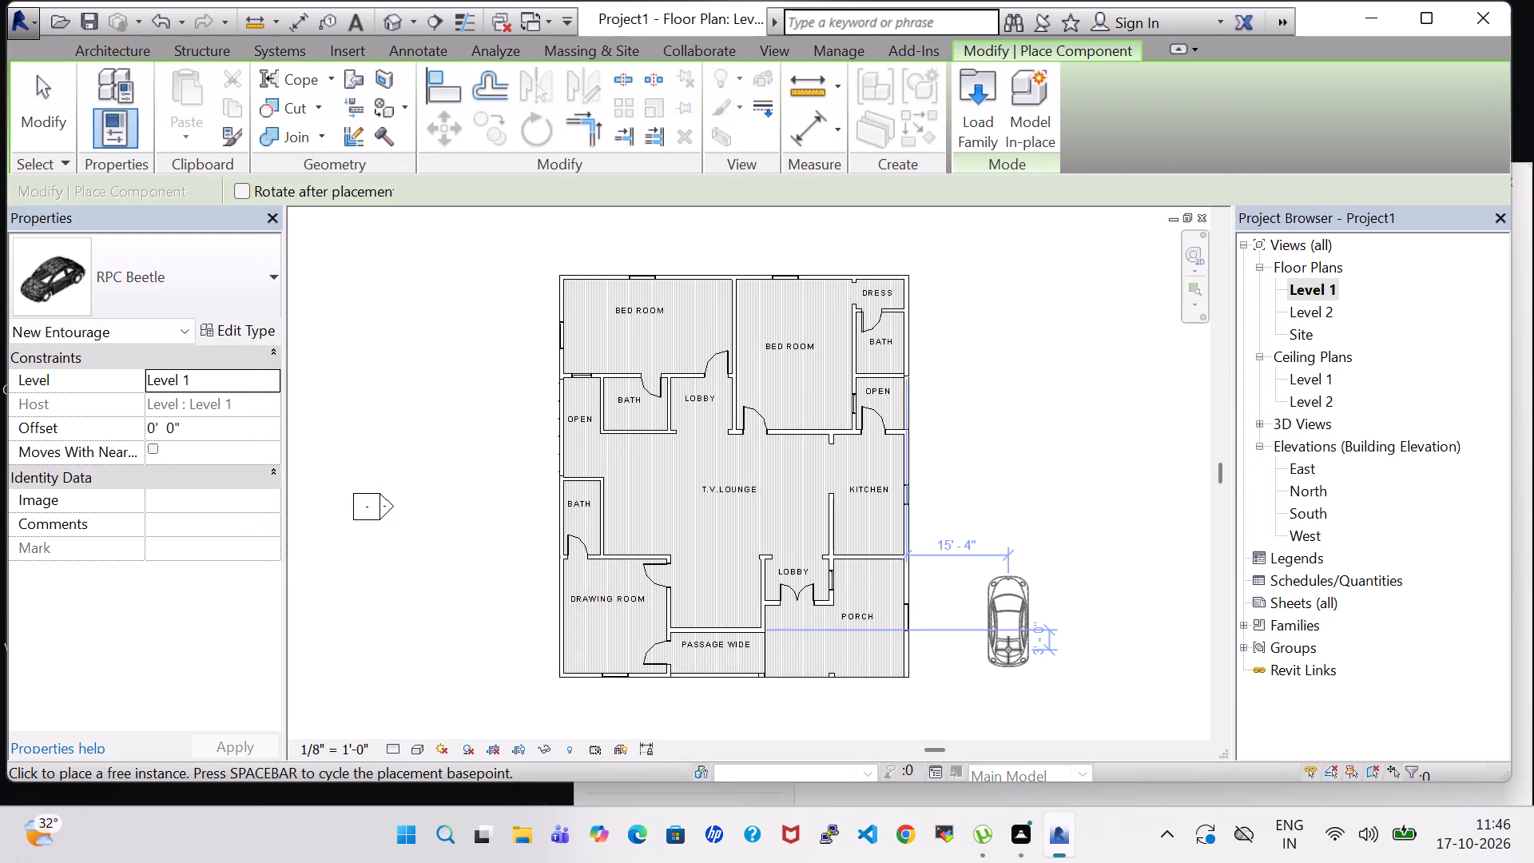
Place one RPC Beetle lengthwise in the porch, about 5'-6" from the east exterior wall, and end the placement.
scroll(851, 655, up, 4)
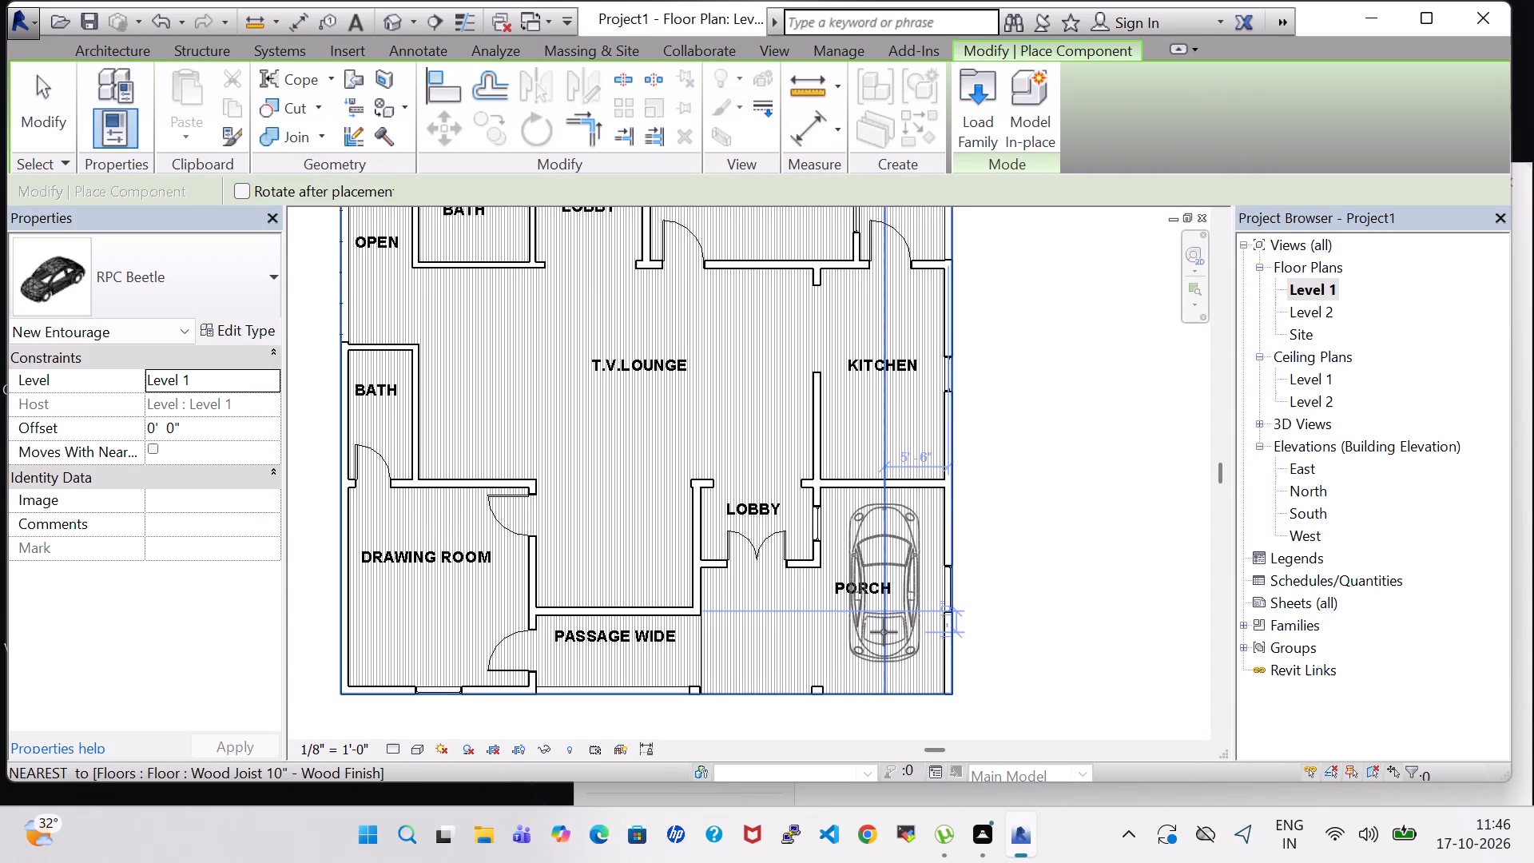
click(884, 632)
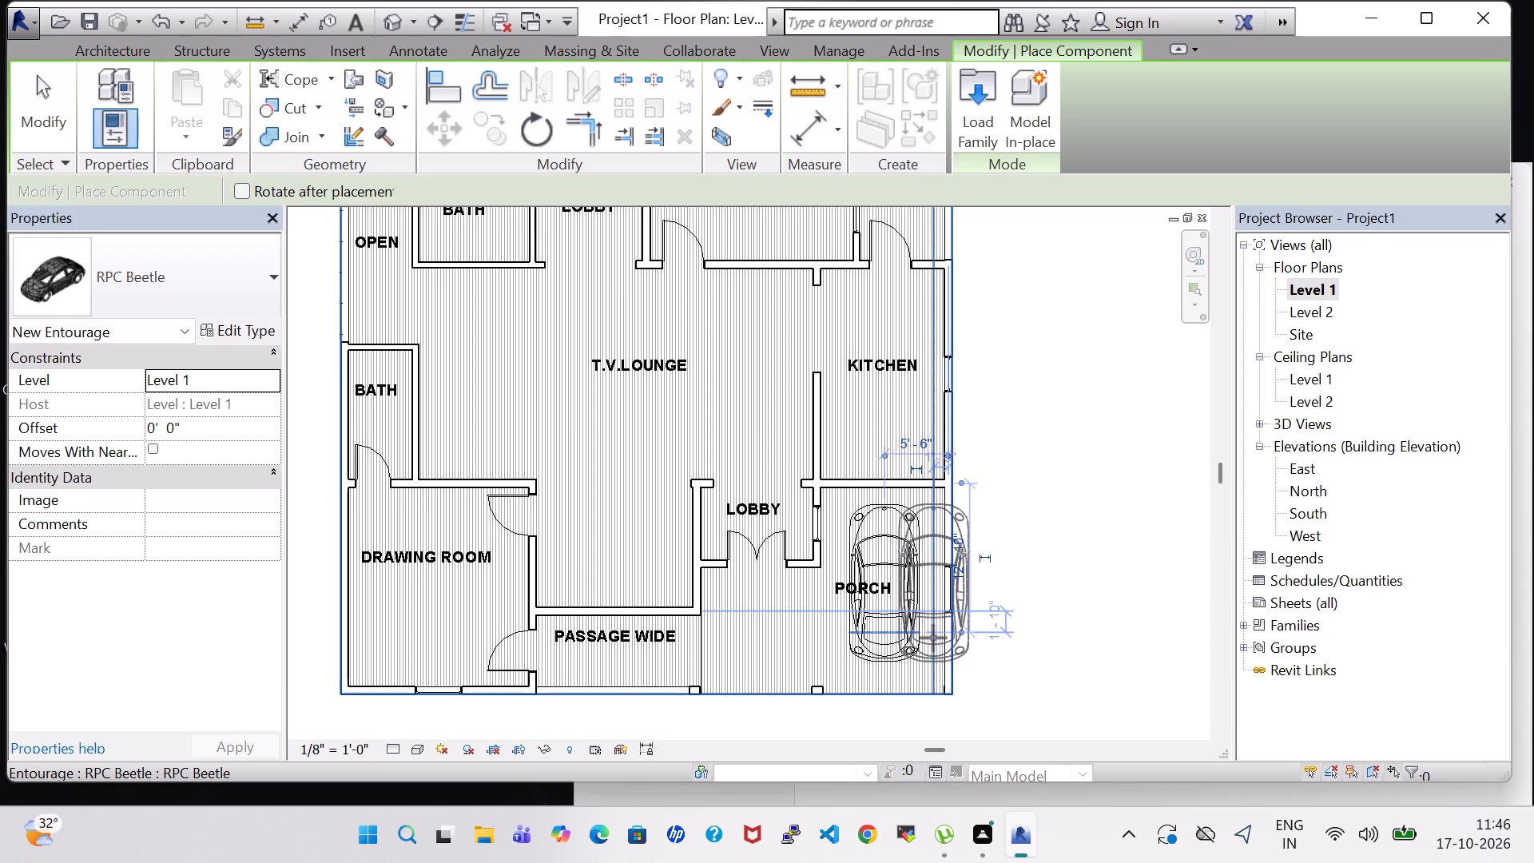
key(Escape)
key(Escape)
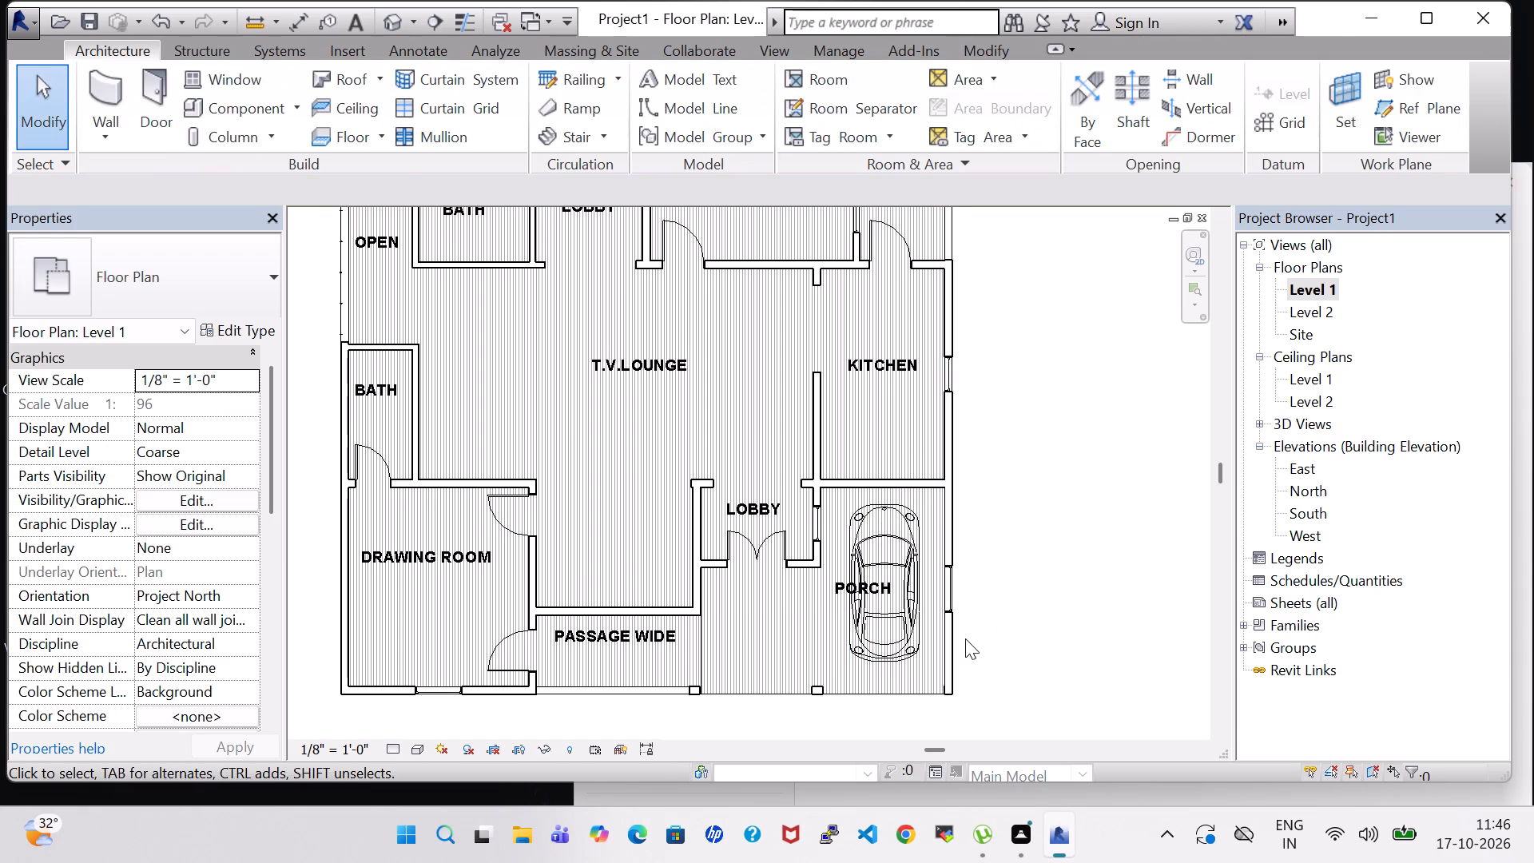
key(Escape)
key(Escape)
Nudge the PORCH room tag eastward so that it is centred over the car.
click(877, 591)
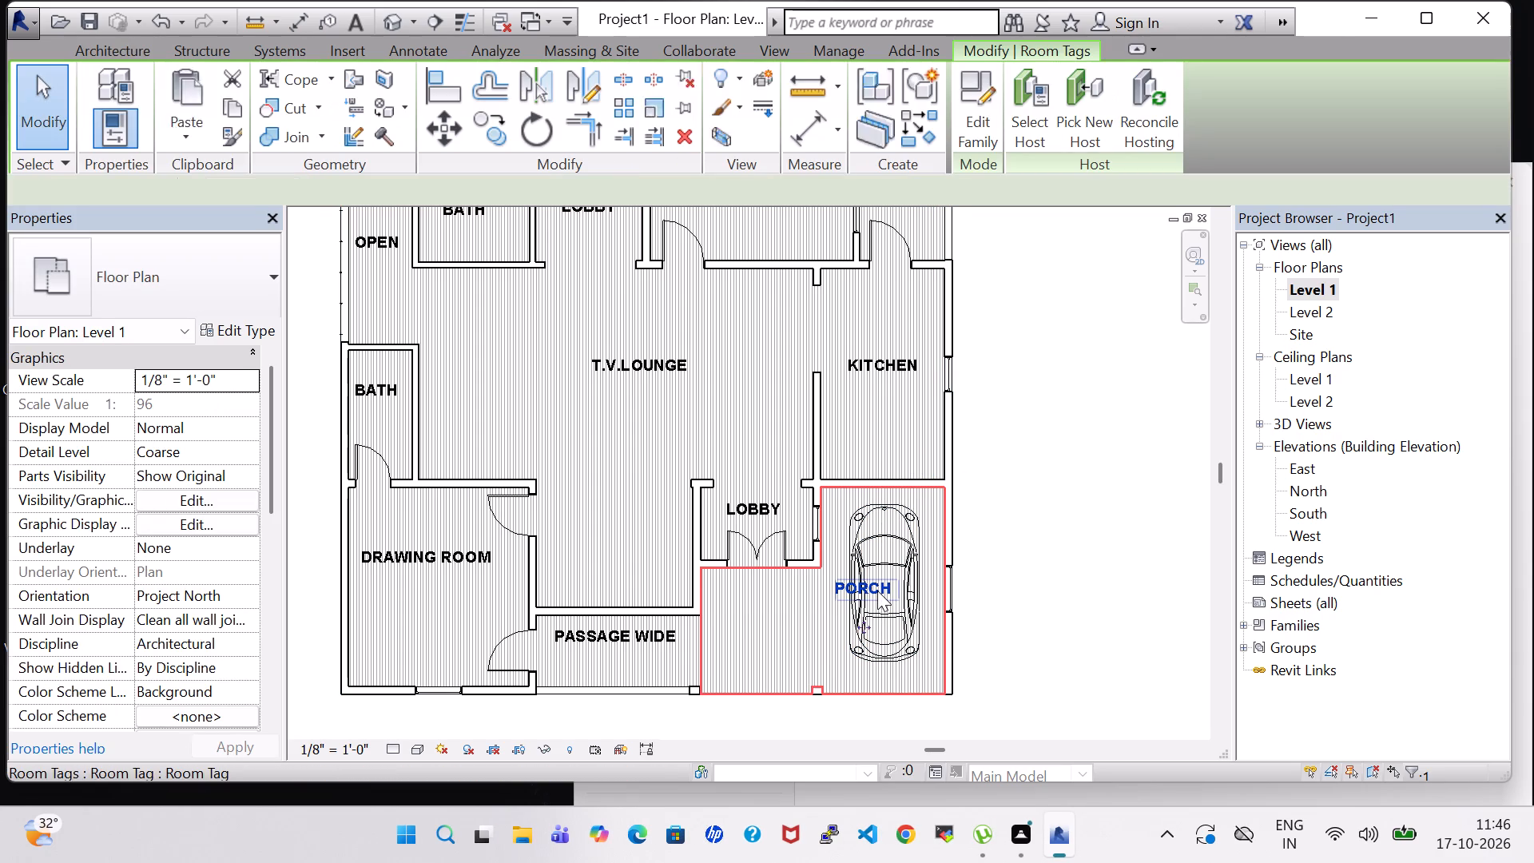
key(Right)
key(Right)
key(Right)
key(Right)
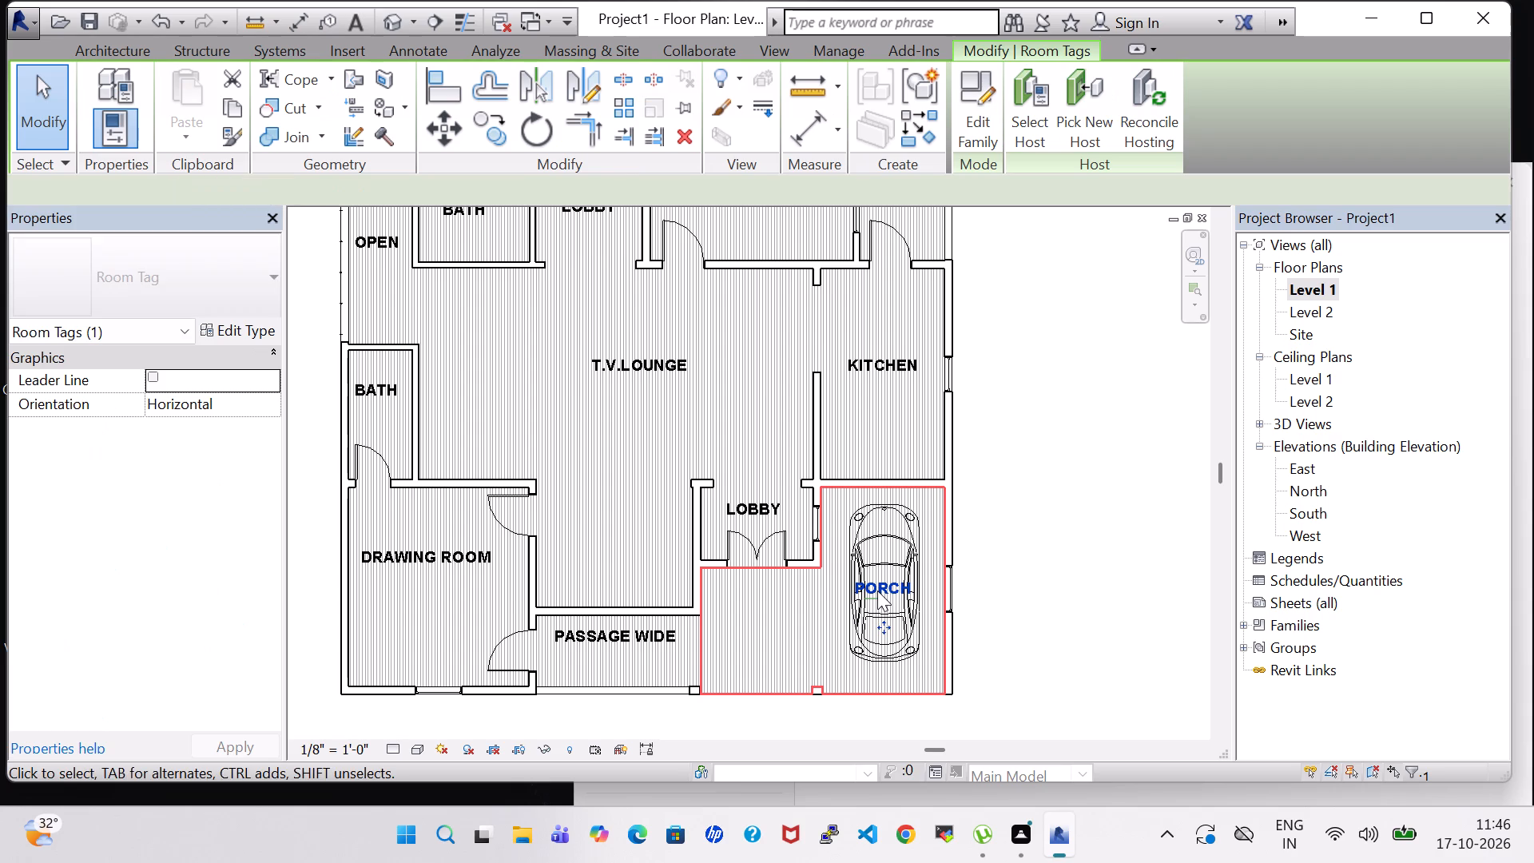
click(984, 599)
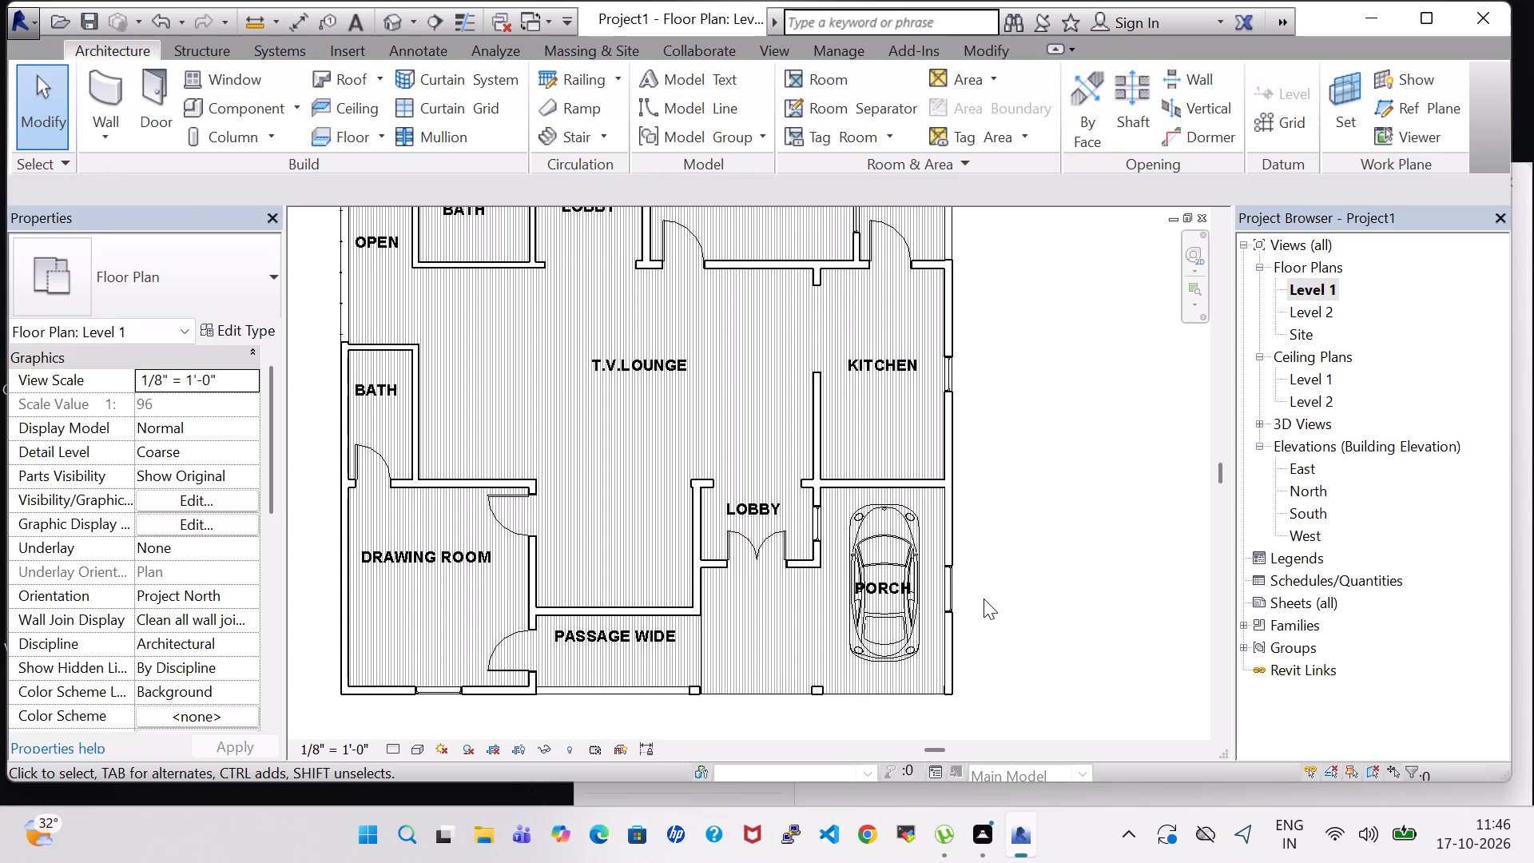
Load the Door-Exterior-Double-Two_Lite family from the Commercial doors folder in size 72" x 84", and end the command without placing a door.
scroll(984, 599, down, 1)
middle_drag(984, 599, 982, 622)
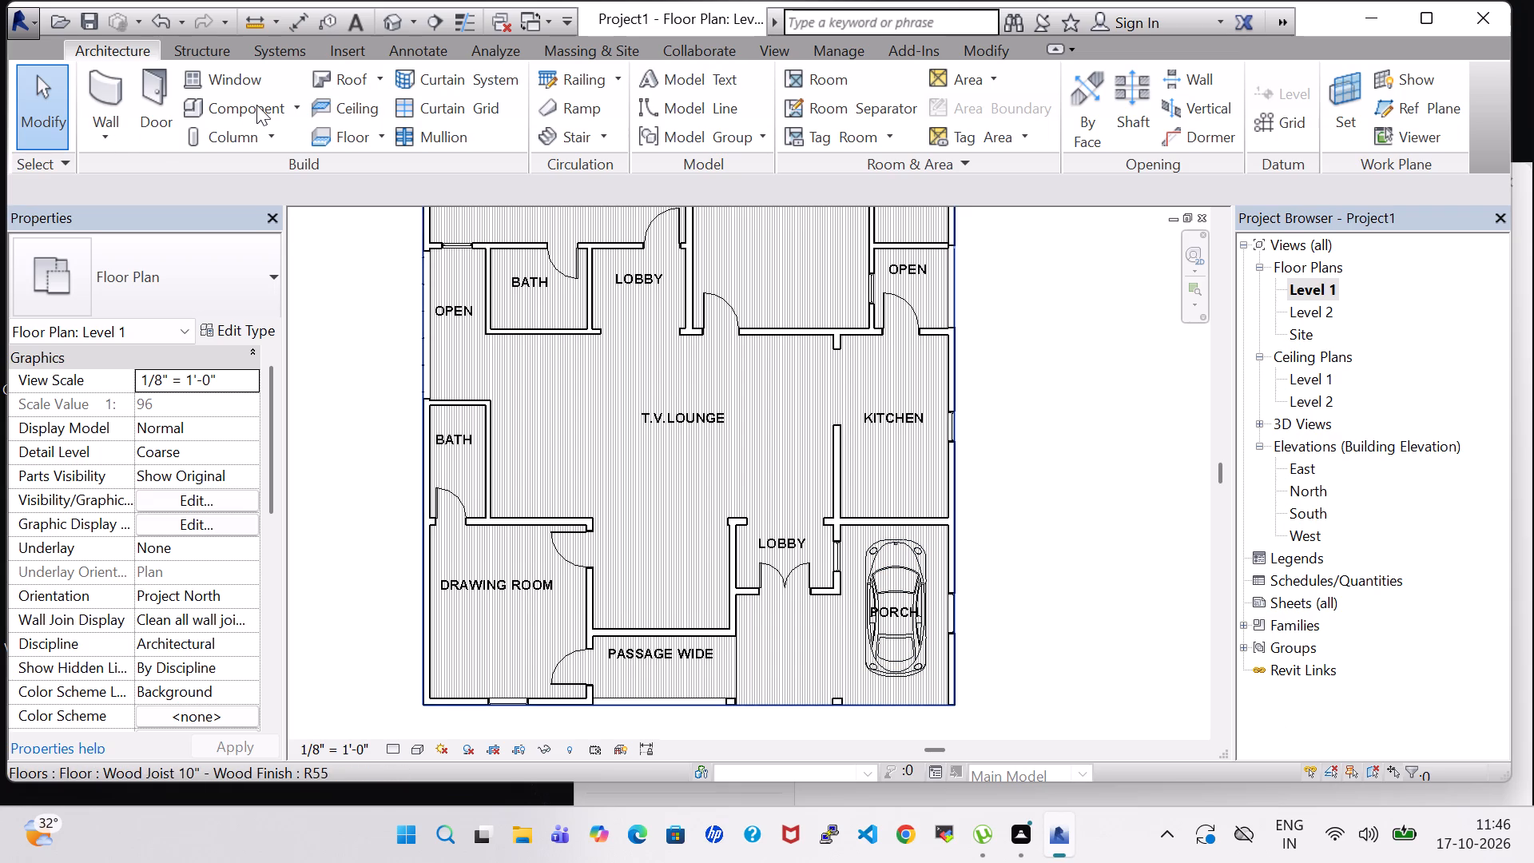
click(174, 97)
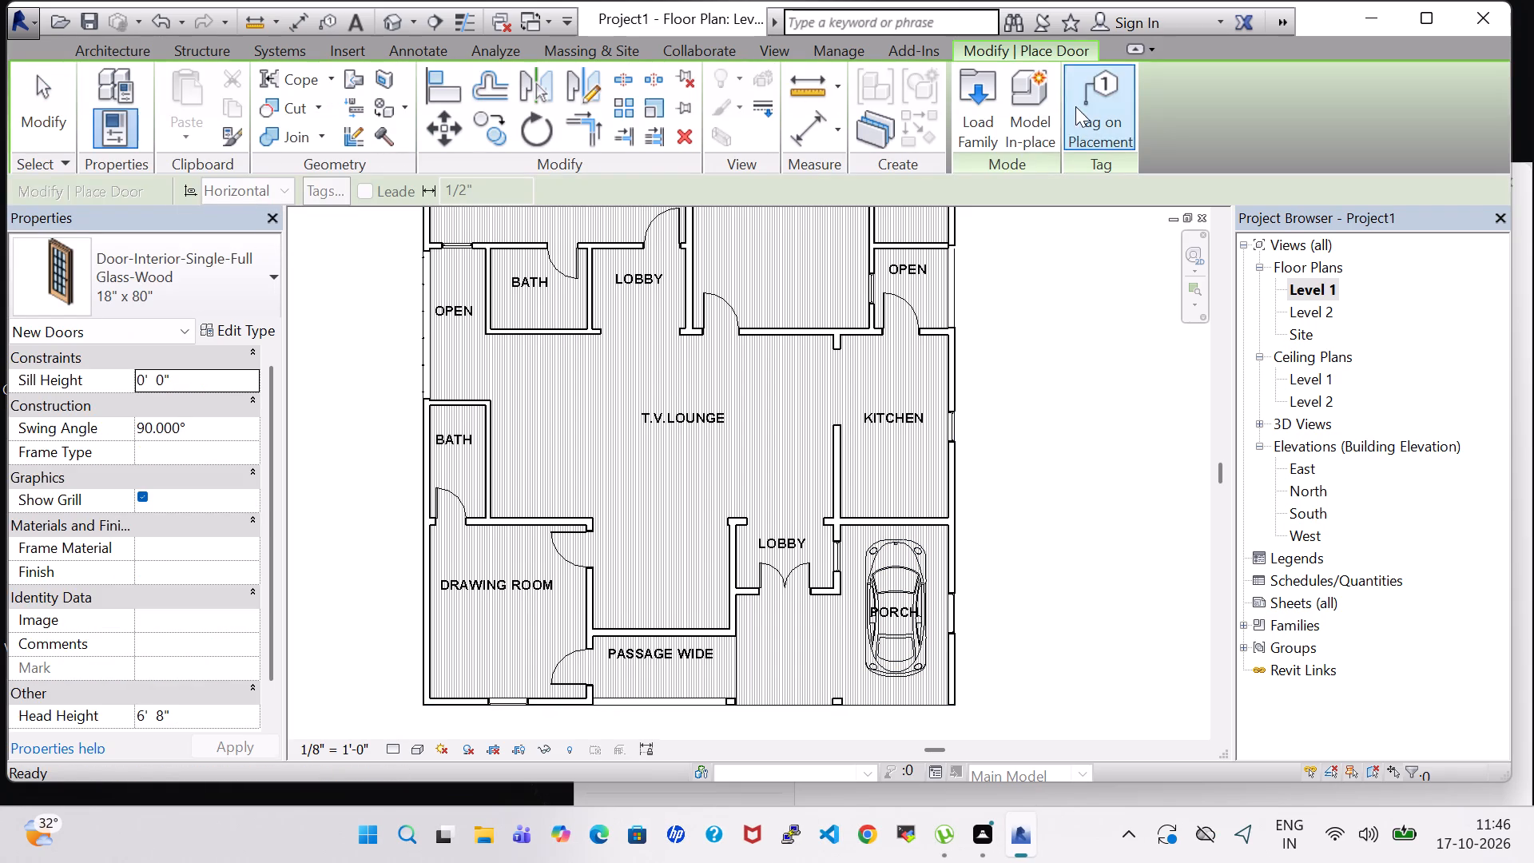
click(959, 121)
scroll(865, 336, down, 2)
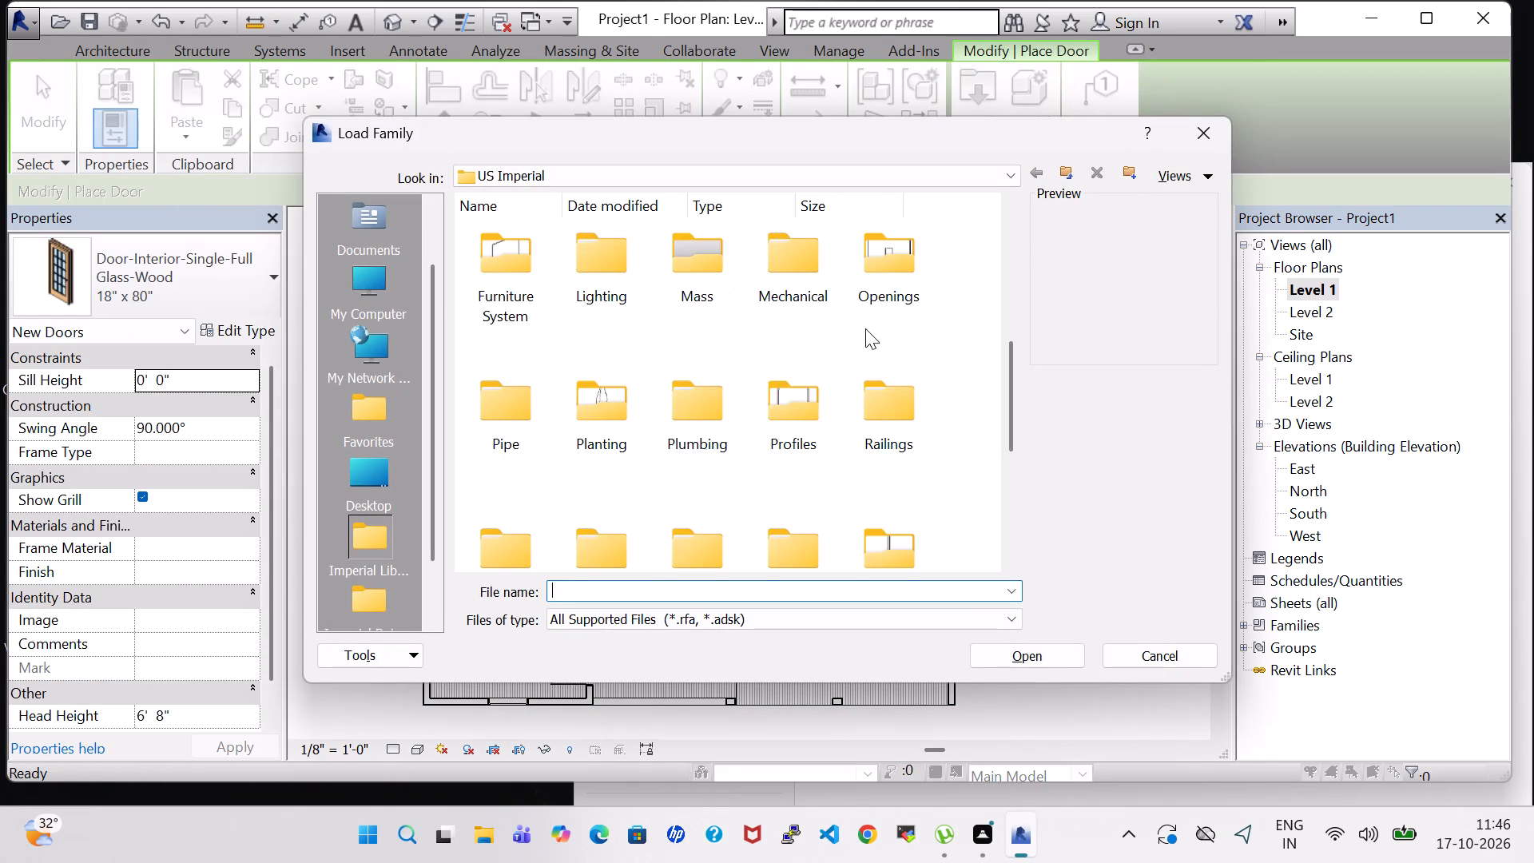
scroll(865, 322, up, 2)
double_click(928, 403)
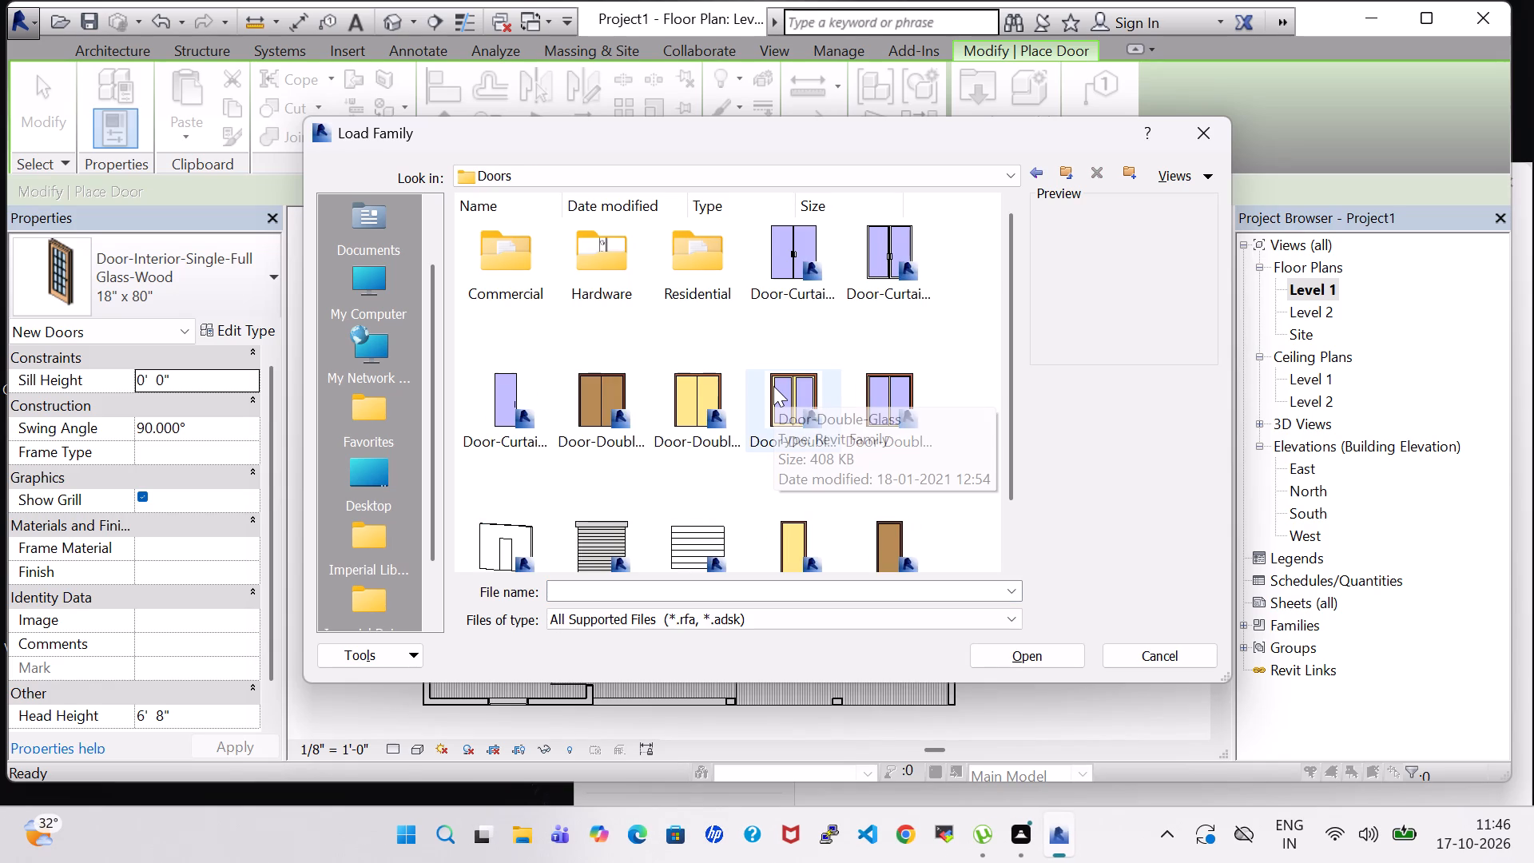
scroll(773, 386, down, 1)
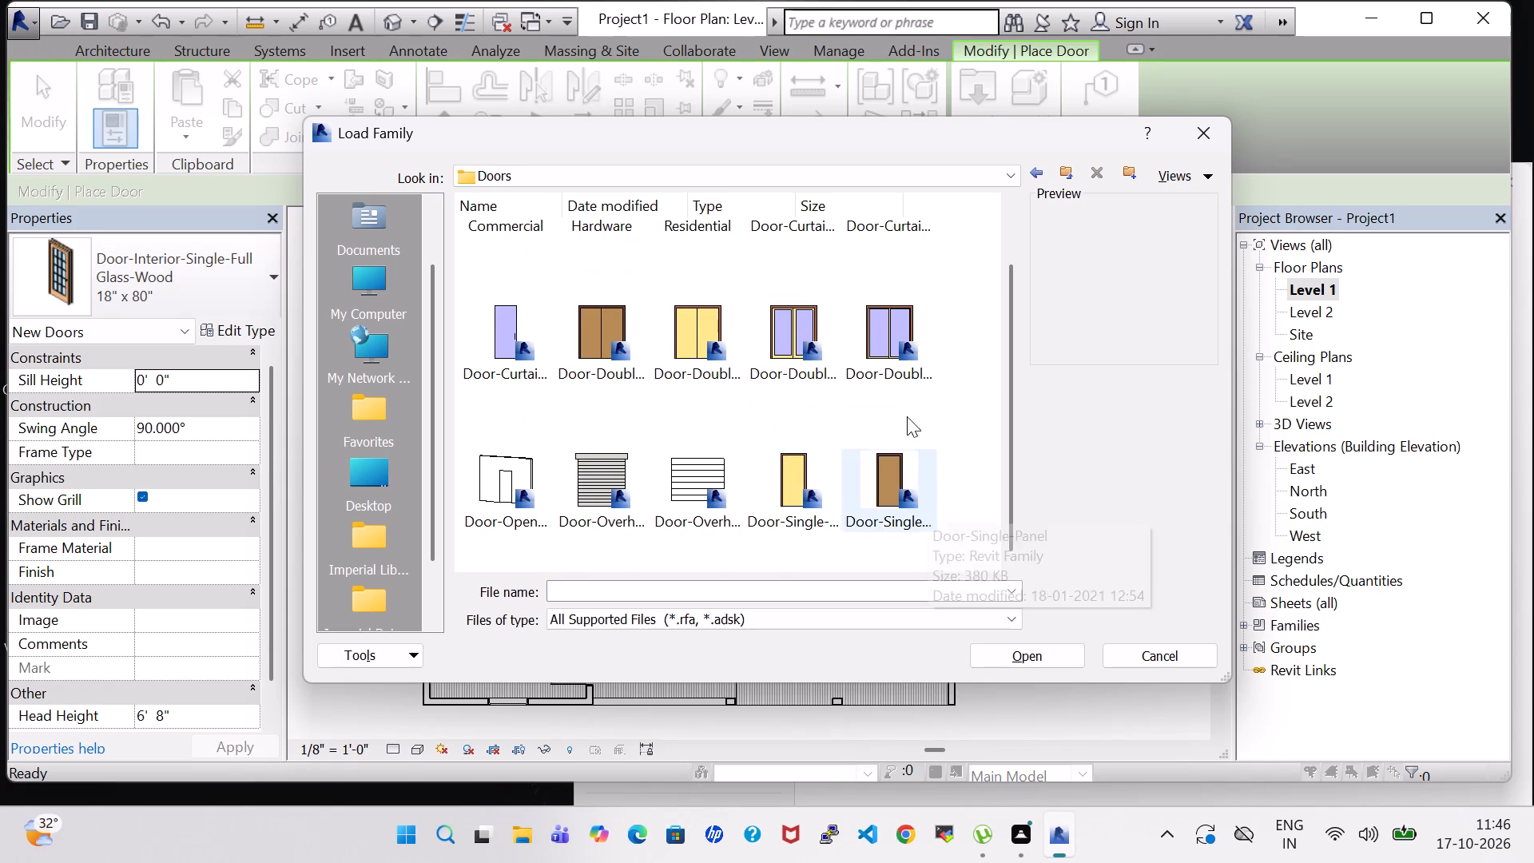
scroll(907, 378, up, 2)
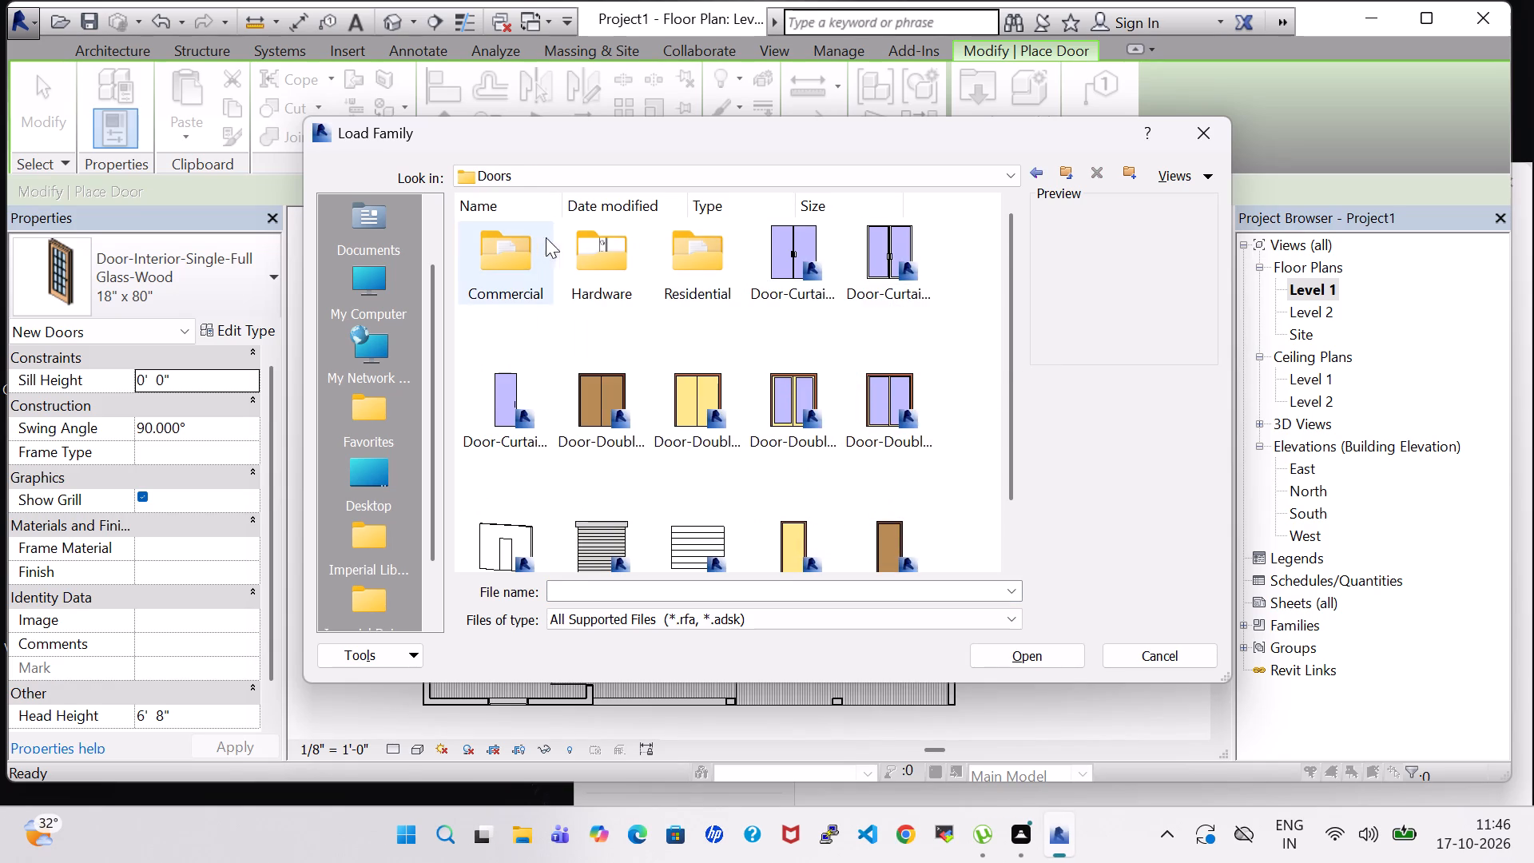
double_click(590, 239)
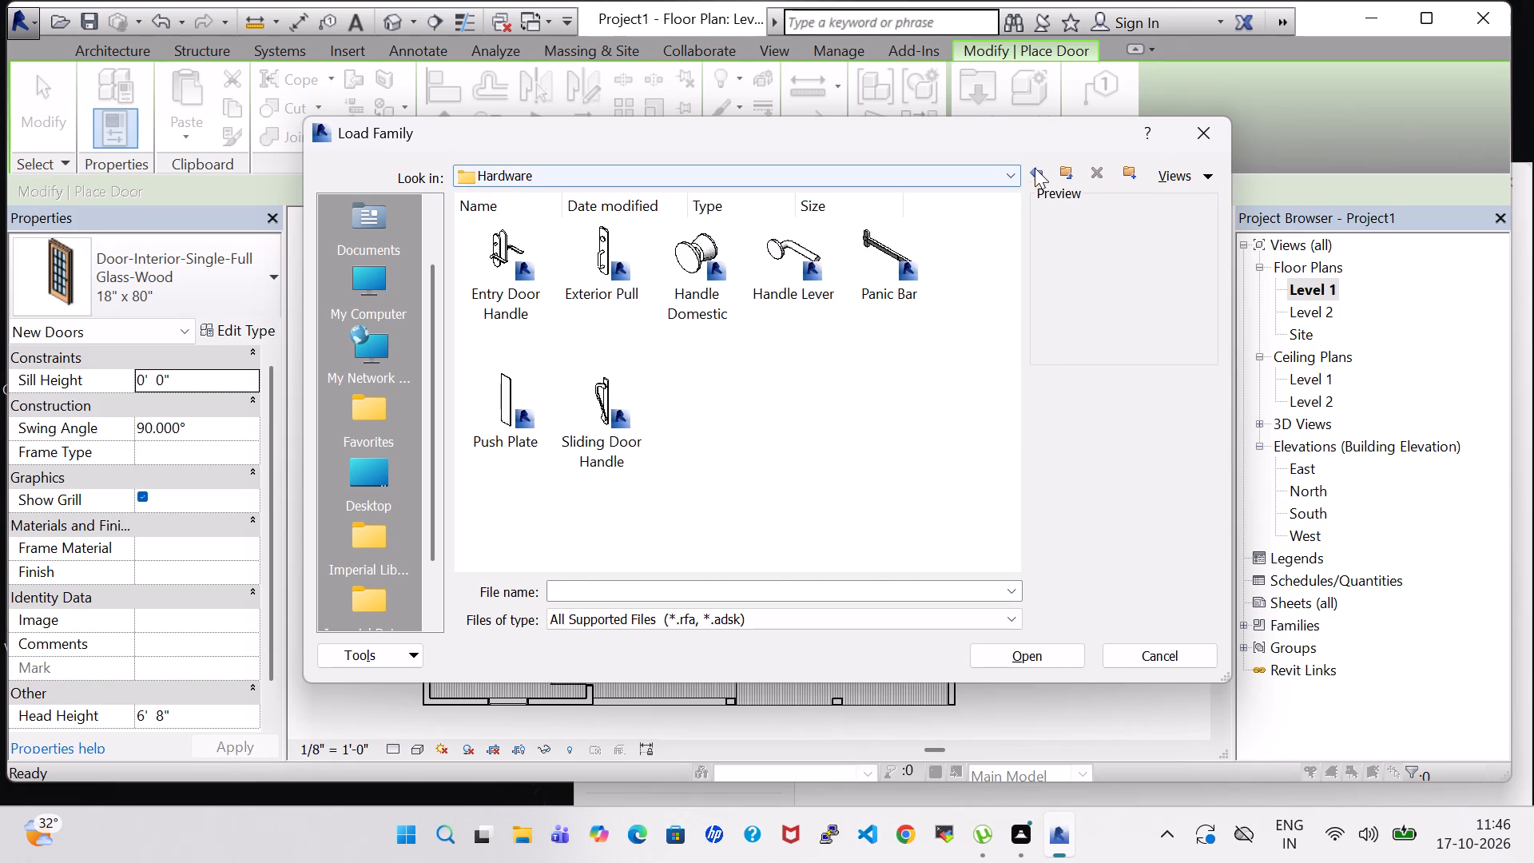
click(1041, 167)
double_click(531, 262)
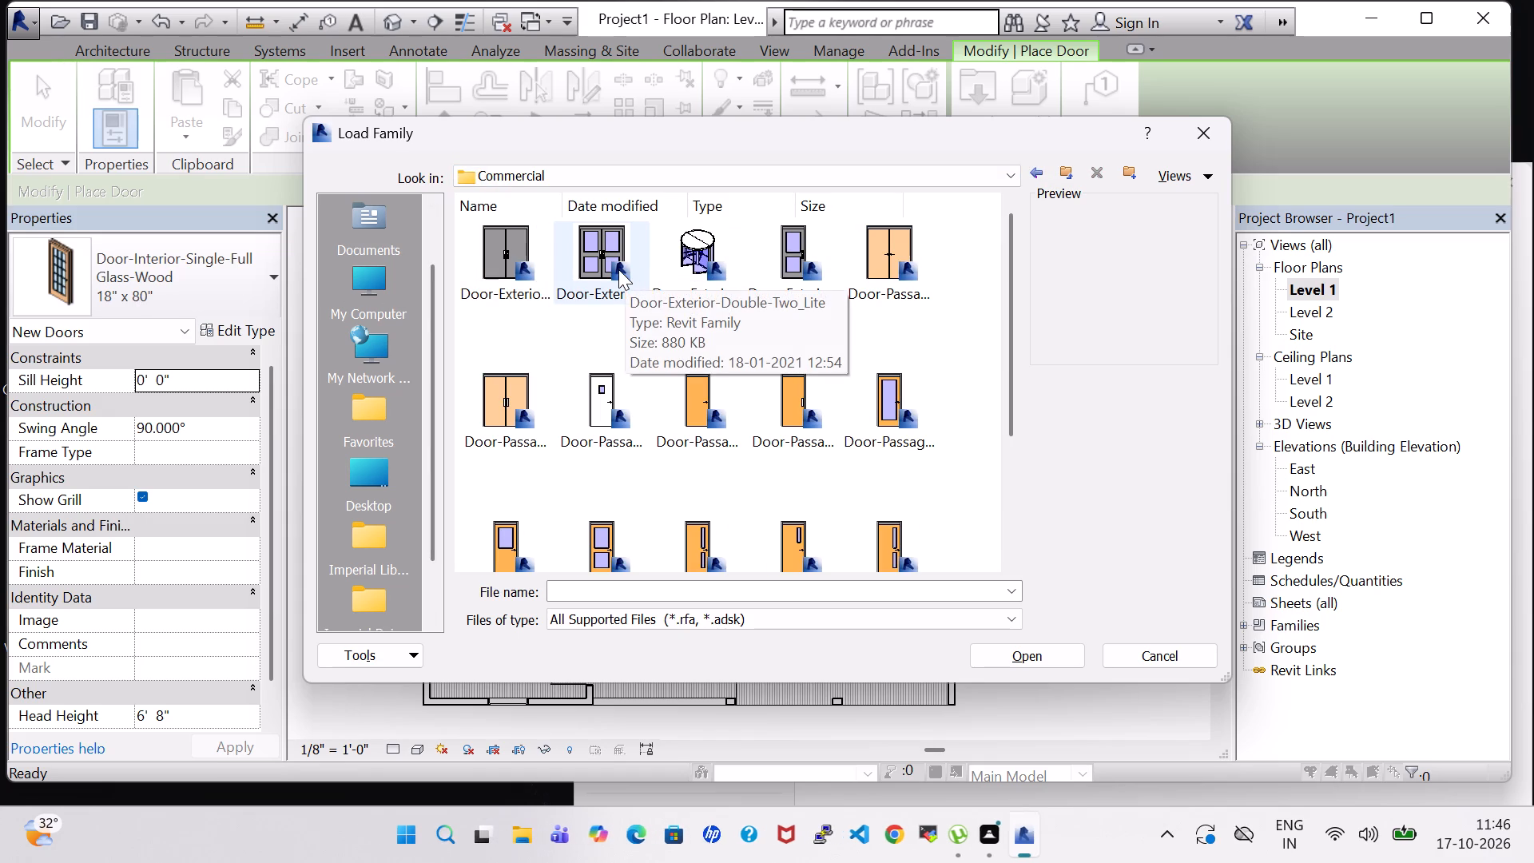
scroll(618, 269, down, 1)
scroll(766, 450, up, 3)
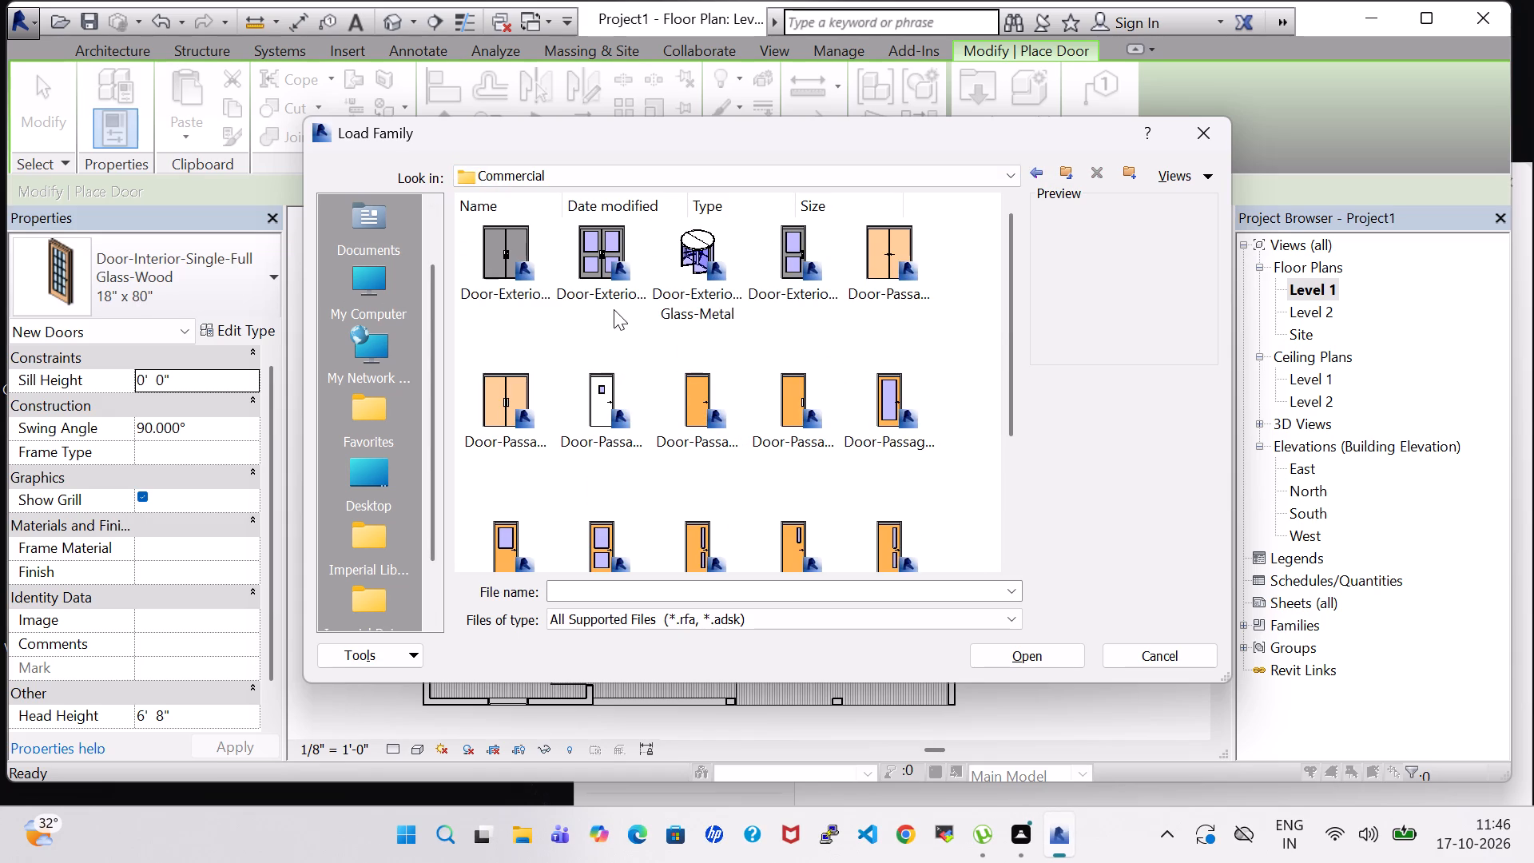
click(613, 249)
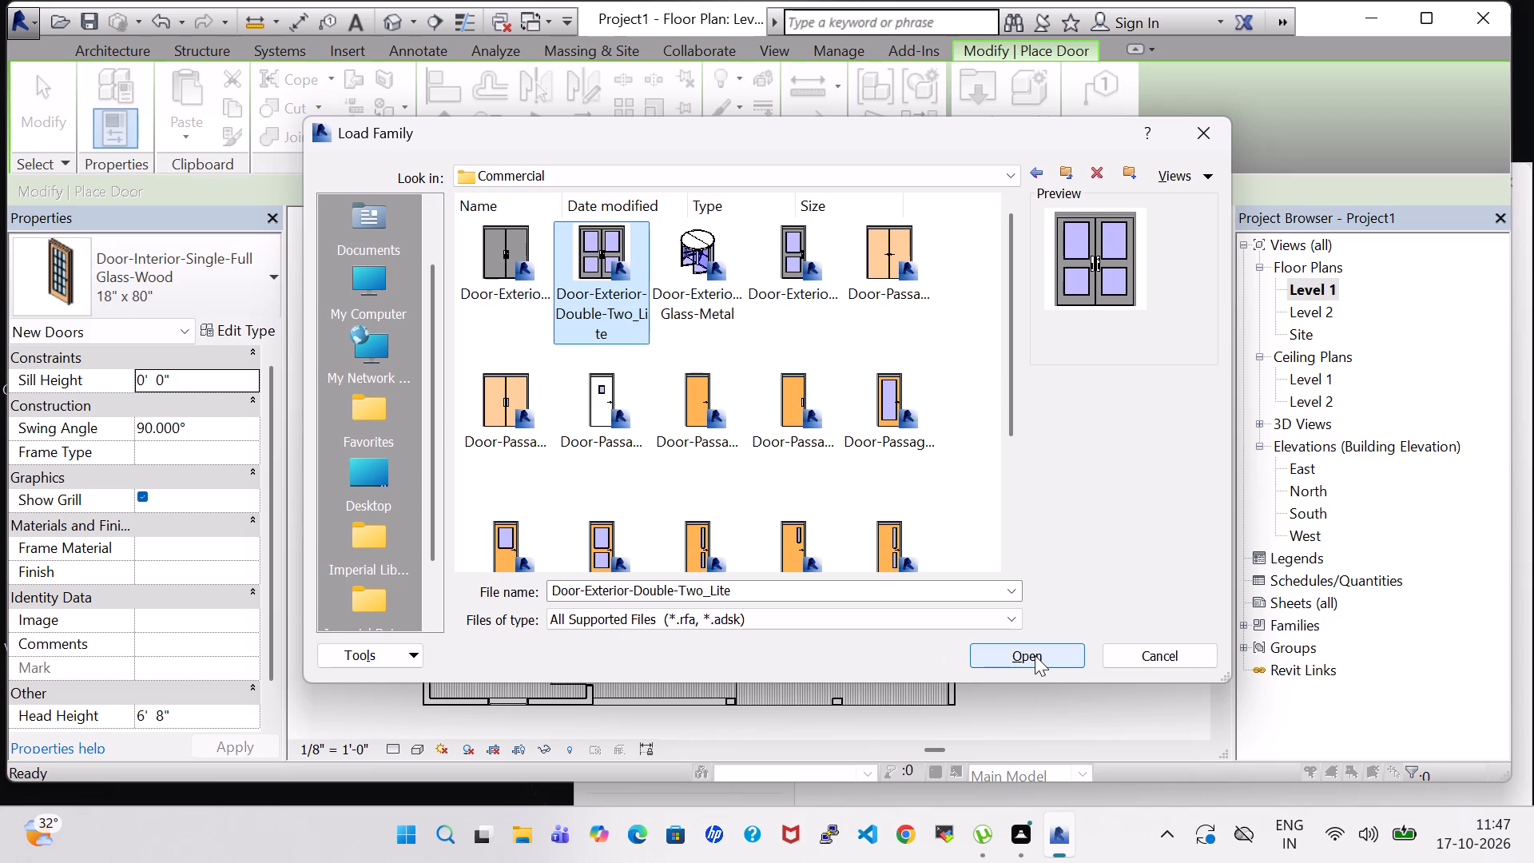
click(1035, 655)
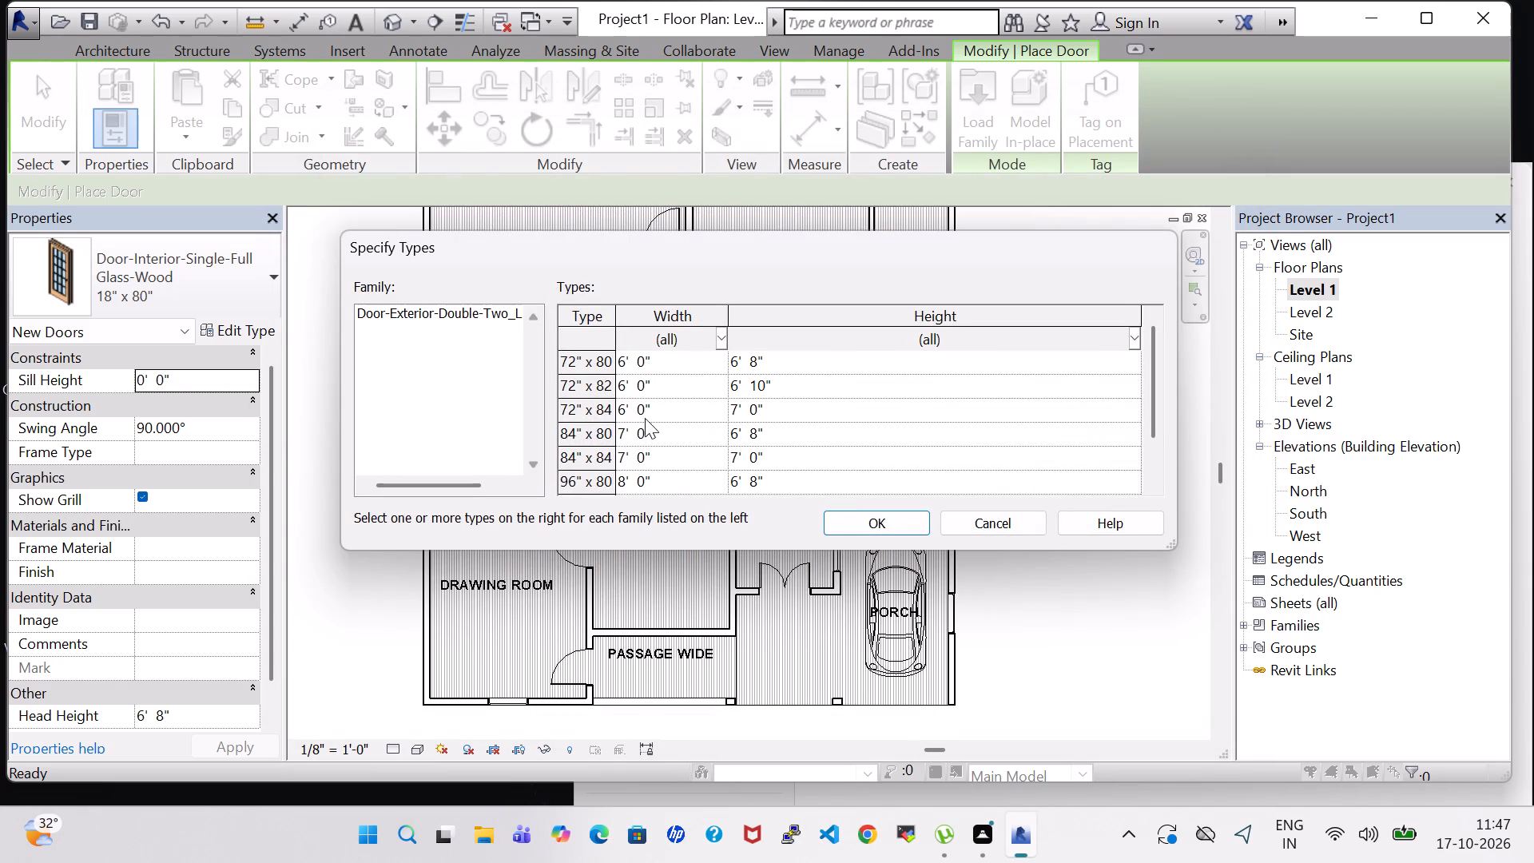
click(590, 410)
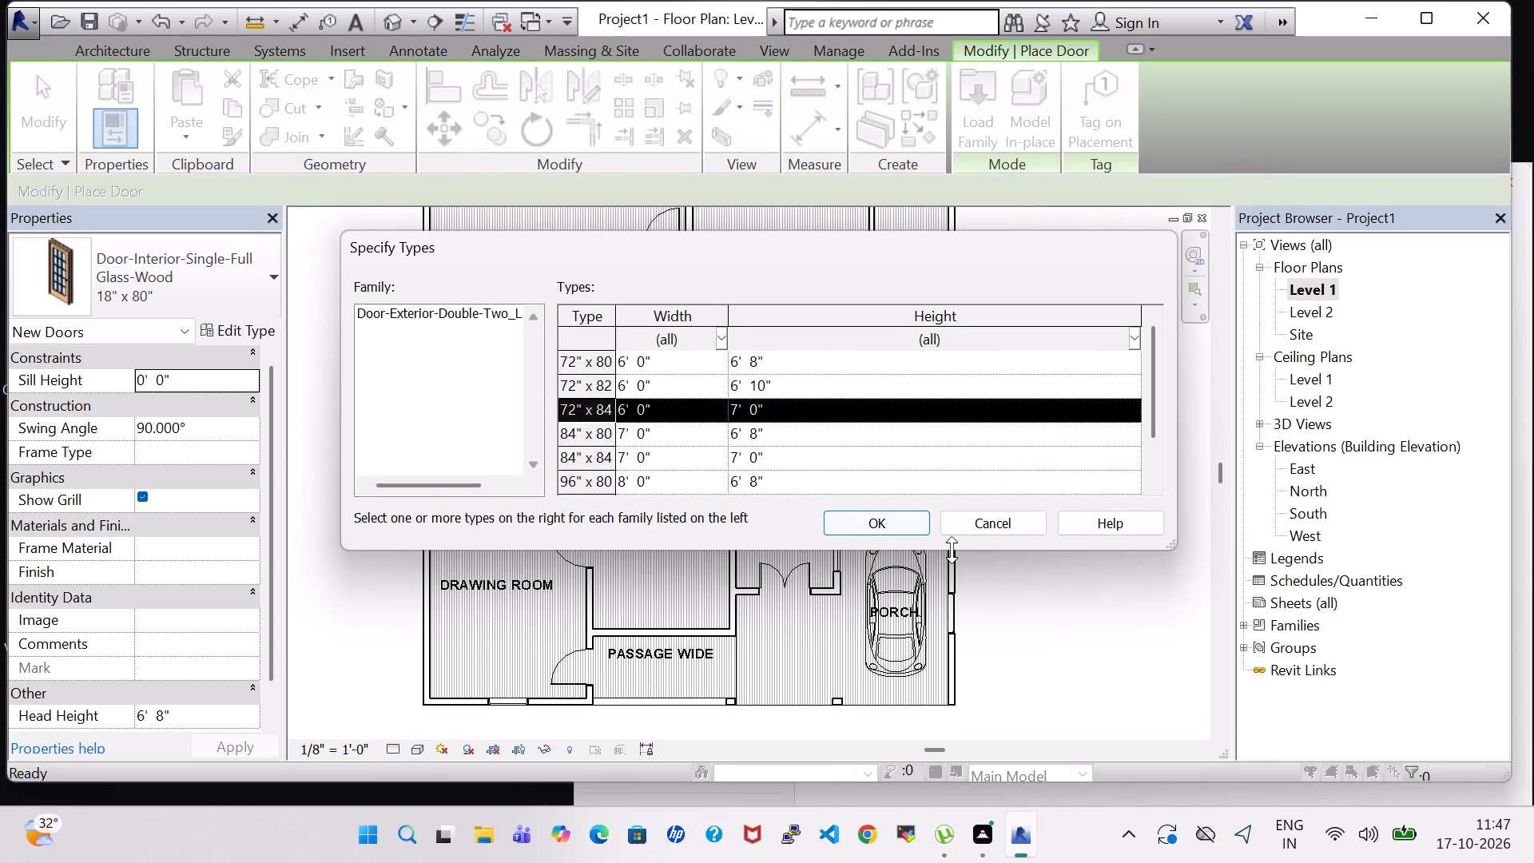
click(907, 531)
scroll(885, 697, up, 4)
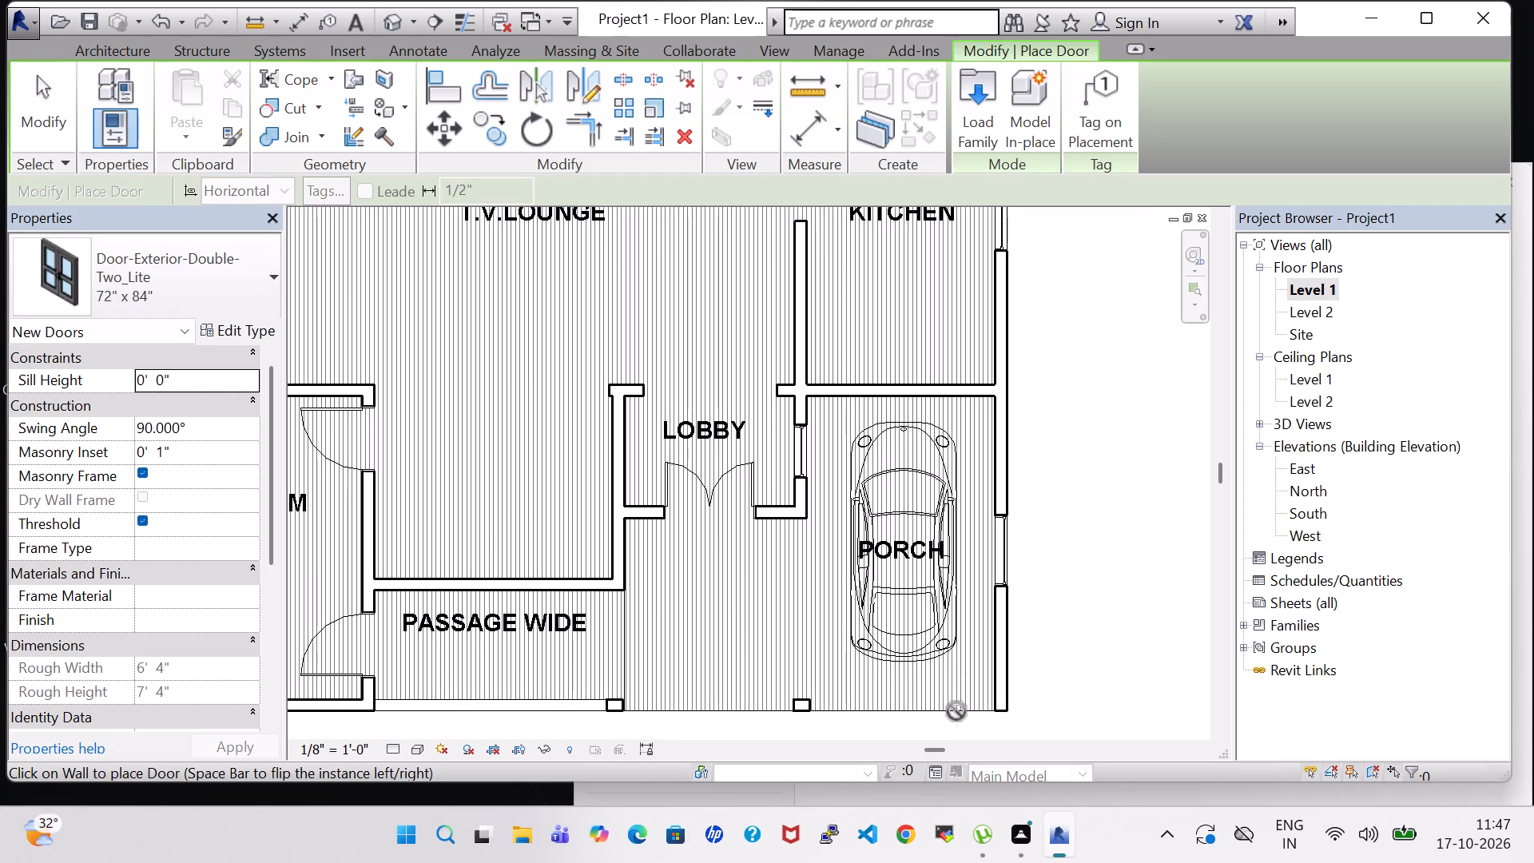
key(Escape)
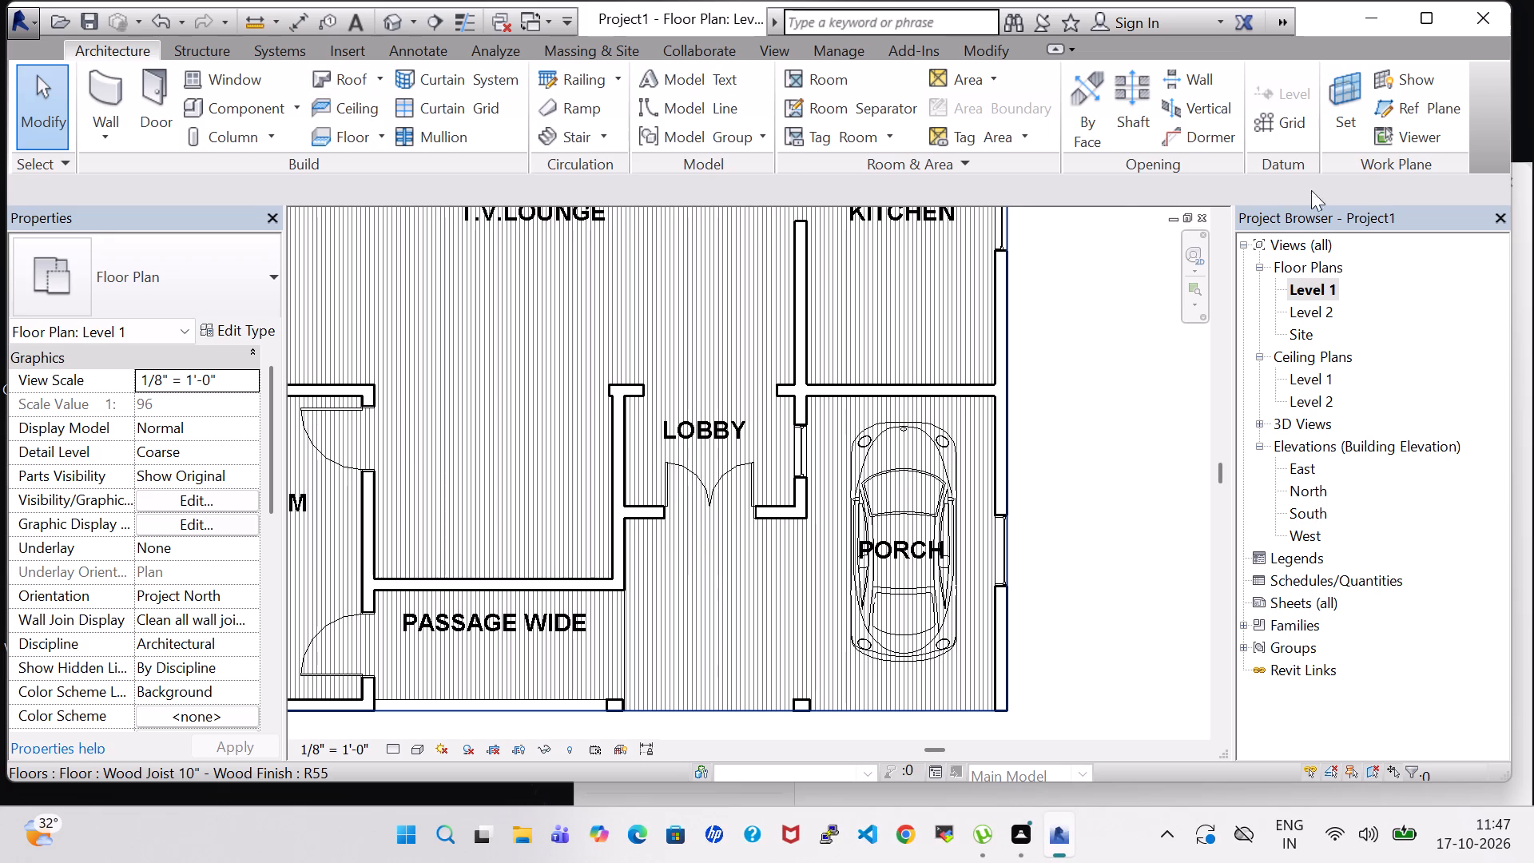
key(Escape)
key(Escape)
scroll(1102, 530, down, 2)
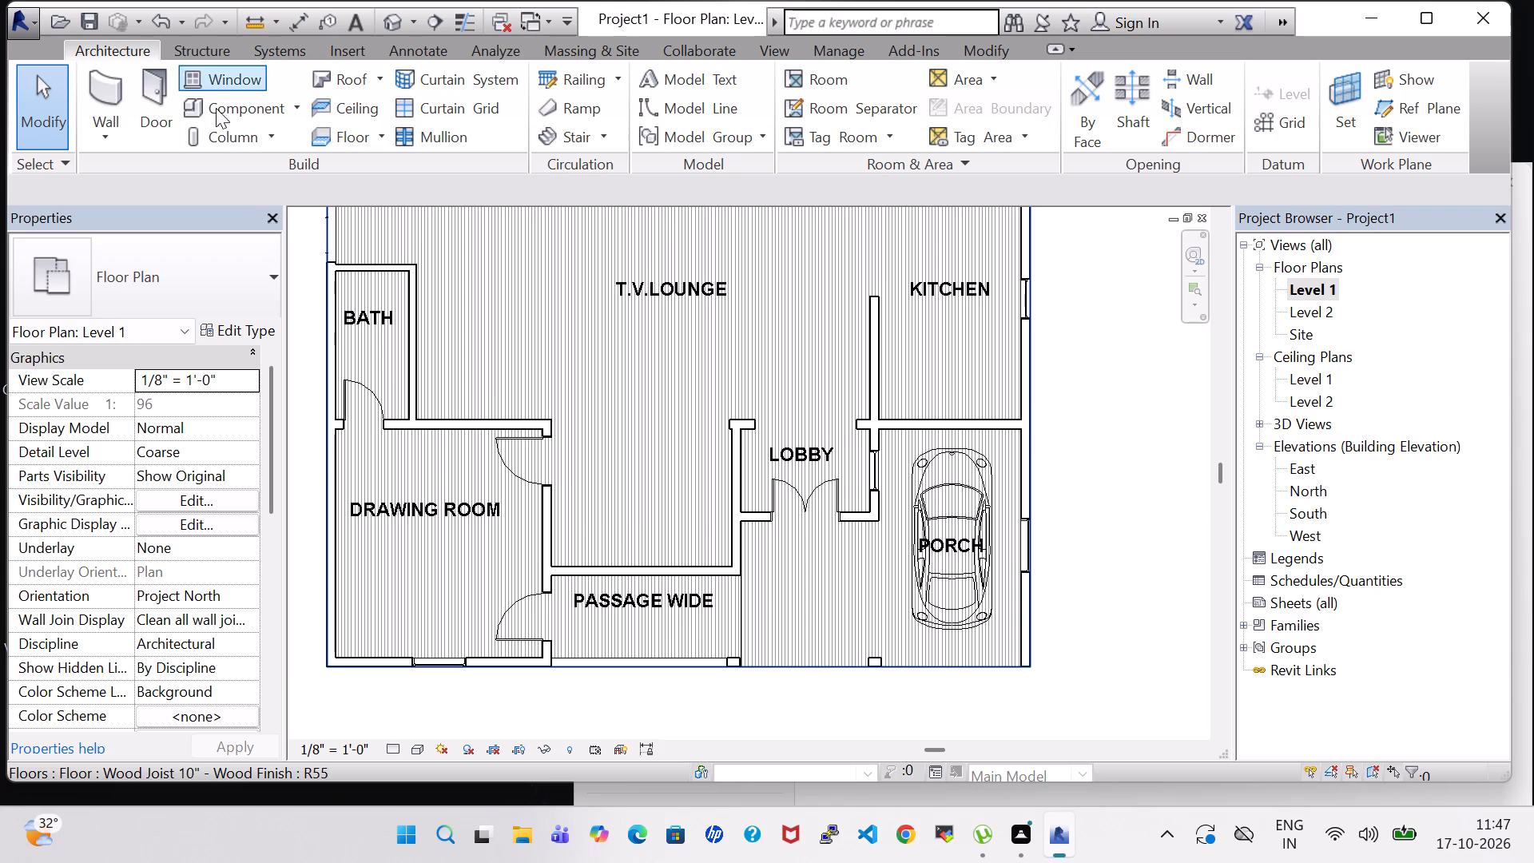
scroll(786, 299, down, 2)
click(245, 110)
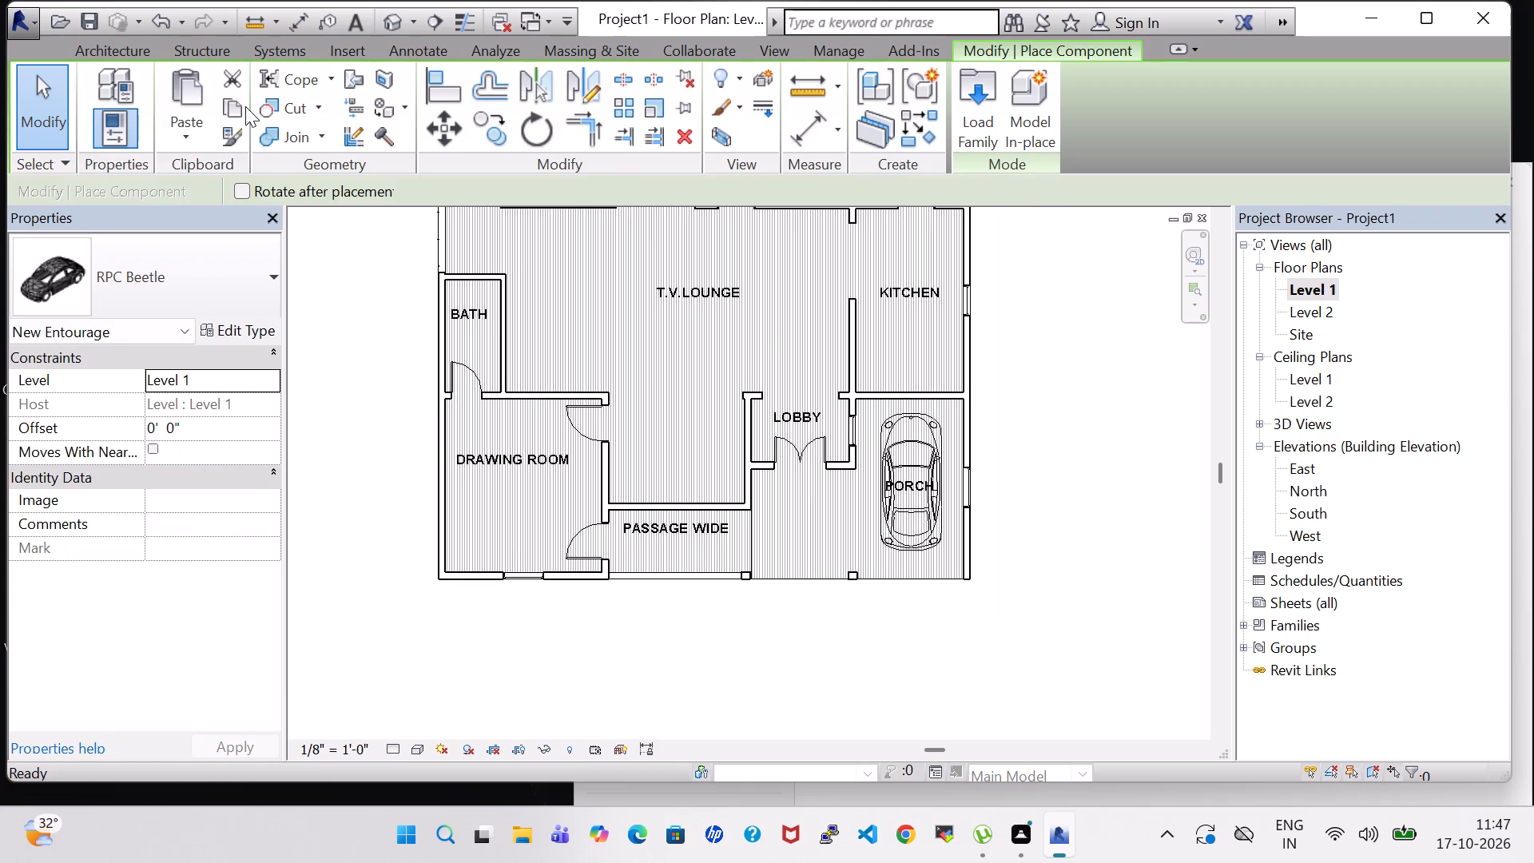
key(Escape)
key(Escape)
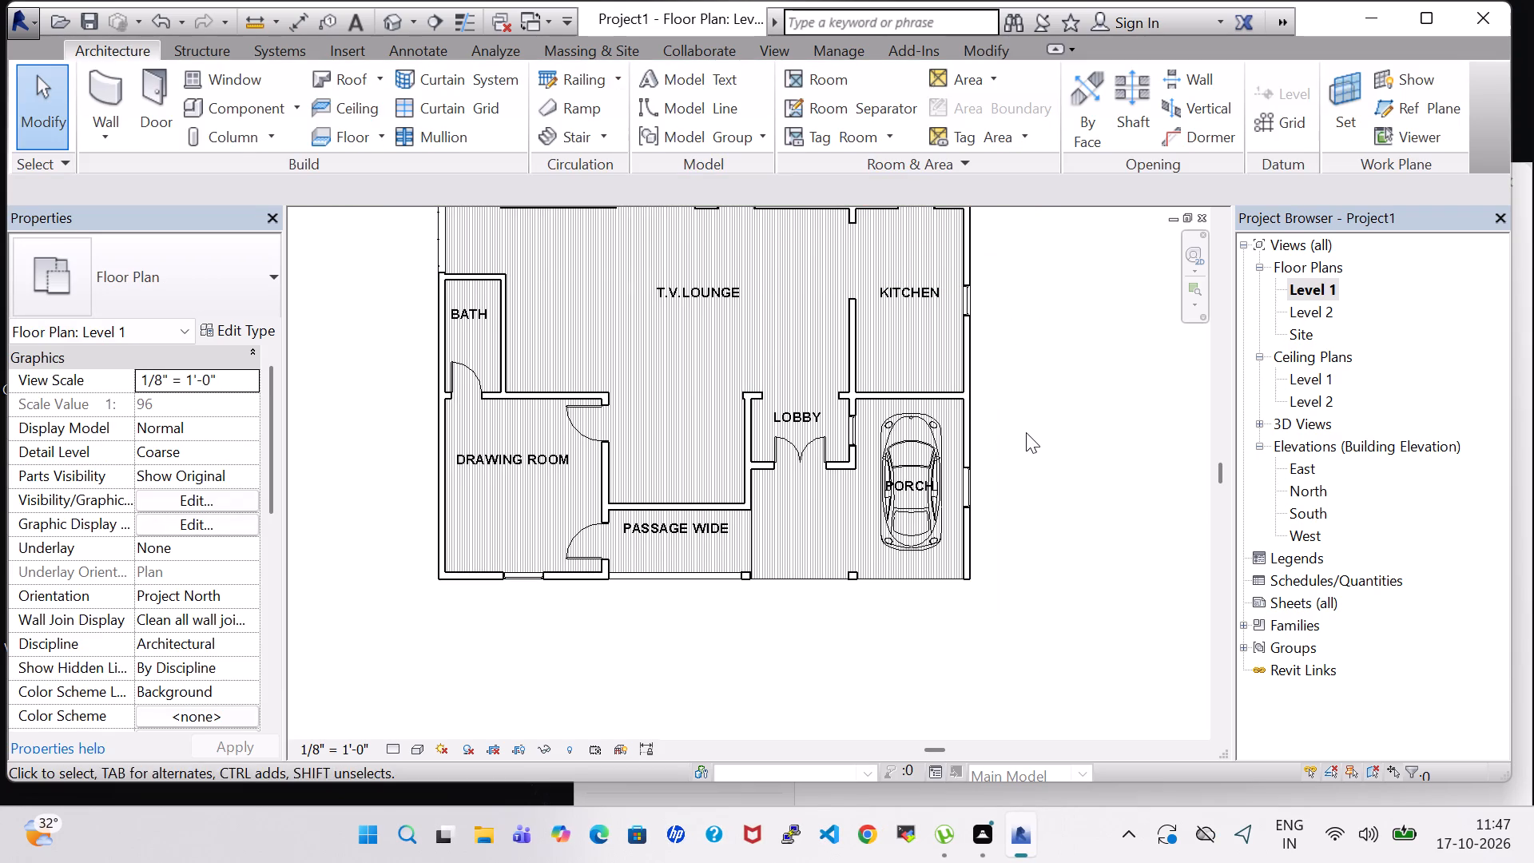
Load the Bed-Standard.0001 family from the Furniture > Beds folder of the US Imperial library as a component.
middle_drag(1026, 432, 1026, 451)
scroll(1026, 432, down, 2)
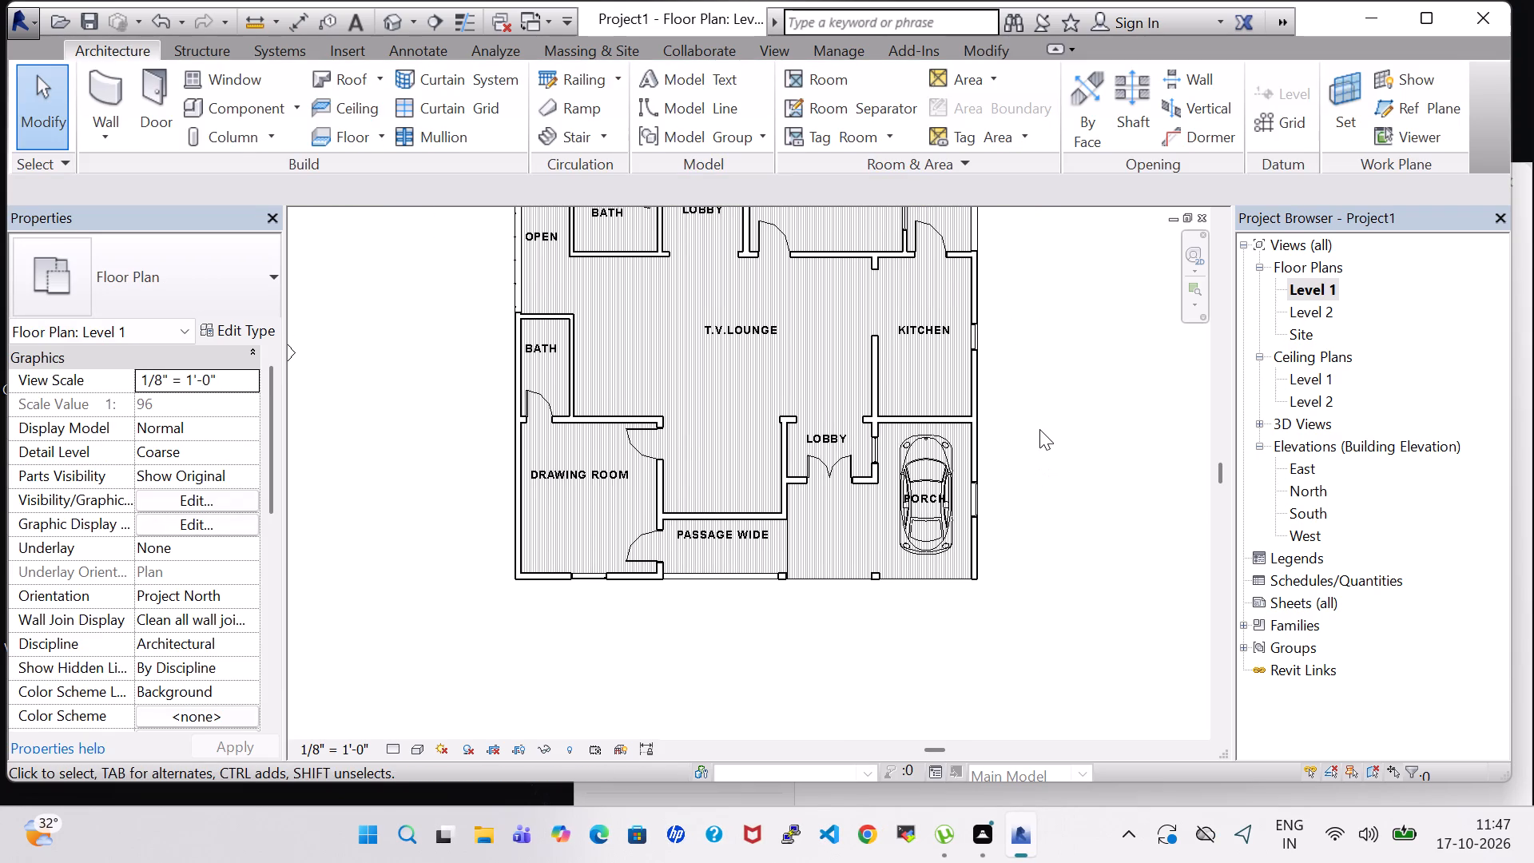
middle_drag(1039, 429, 1017, 487)
middle_drag(1017, 330, 1008, 337)
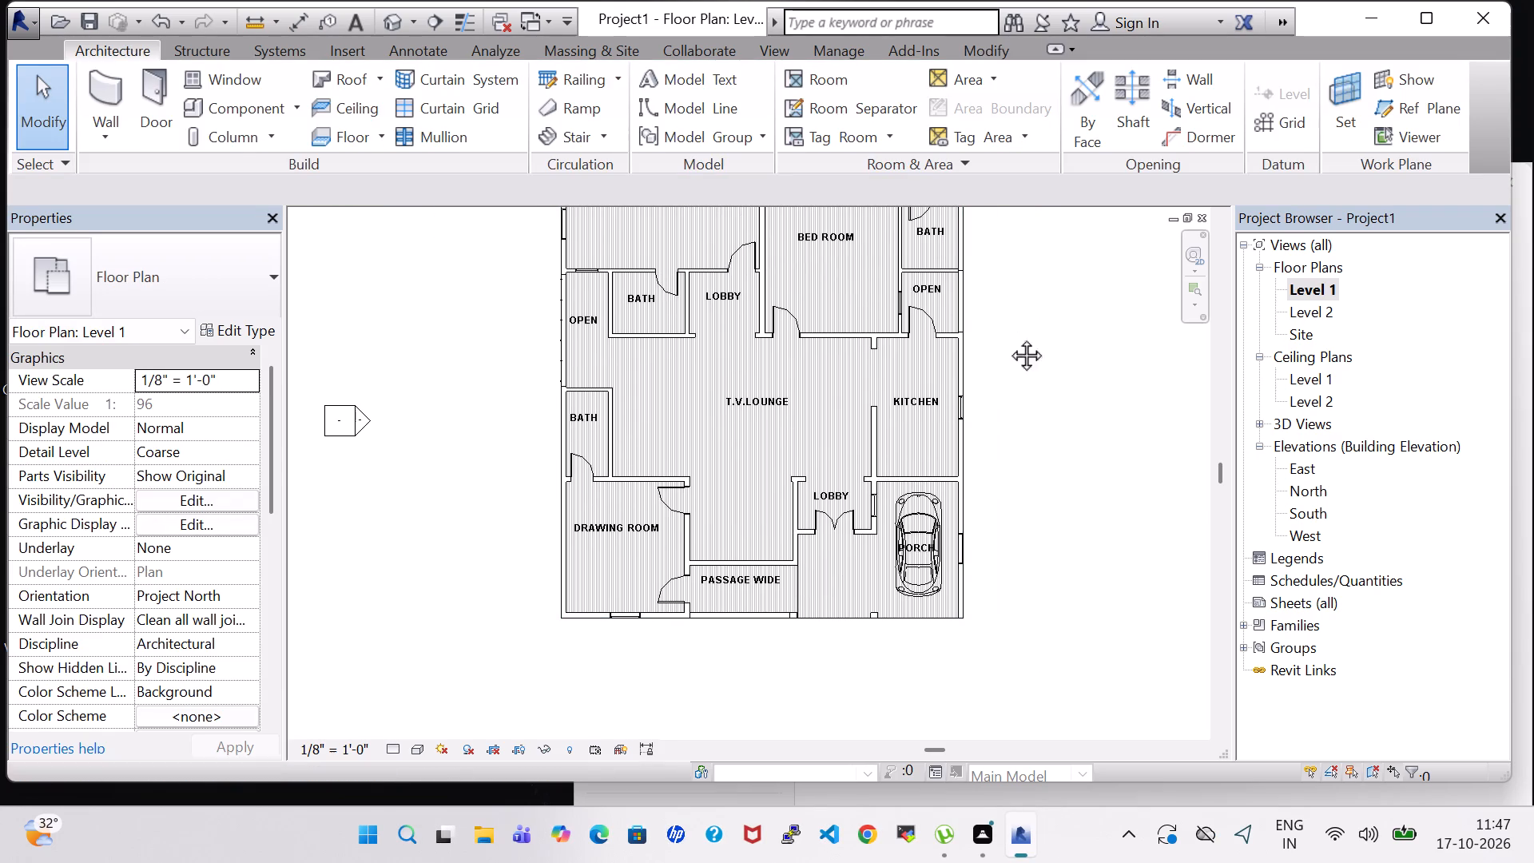
middle_drag(1008, 337, 975, 396)
scroll(953, 397, down, 1)
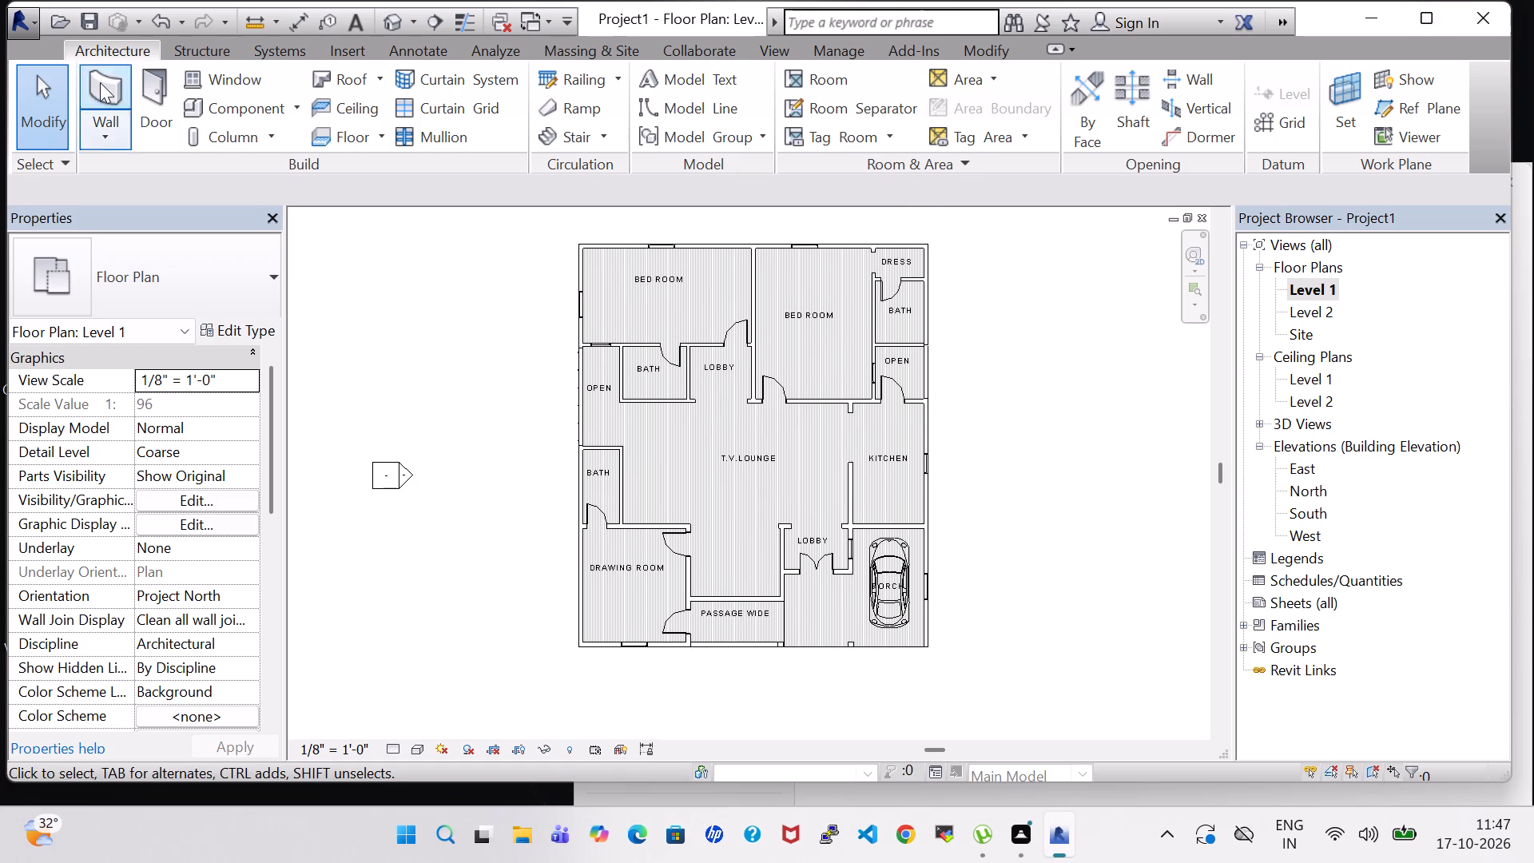
click(214, 107)
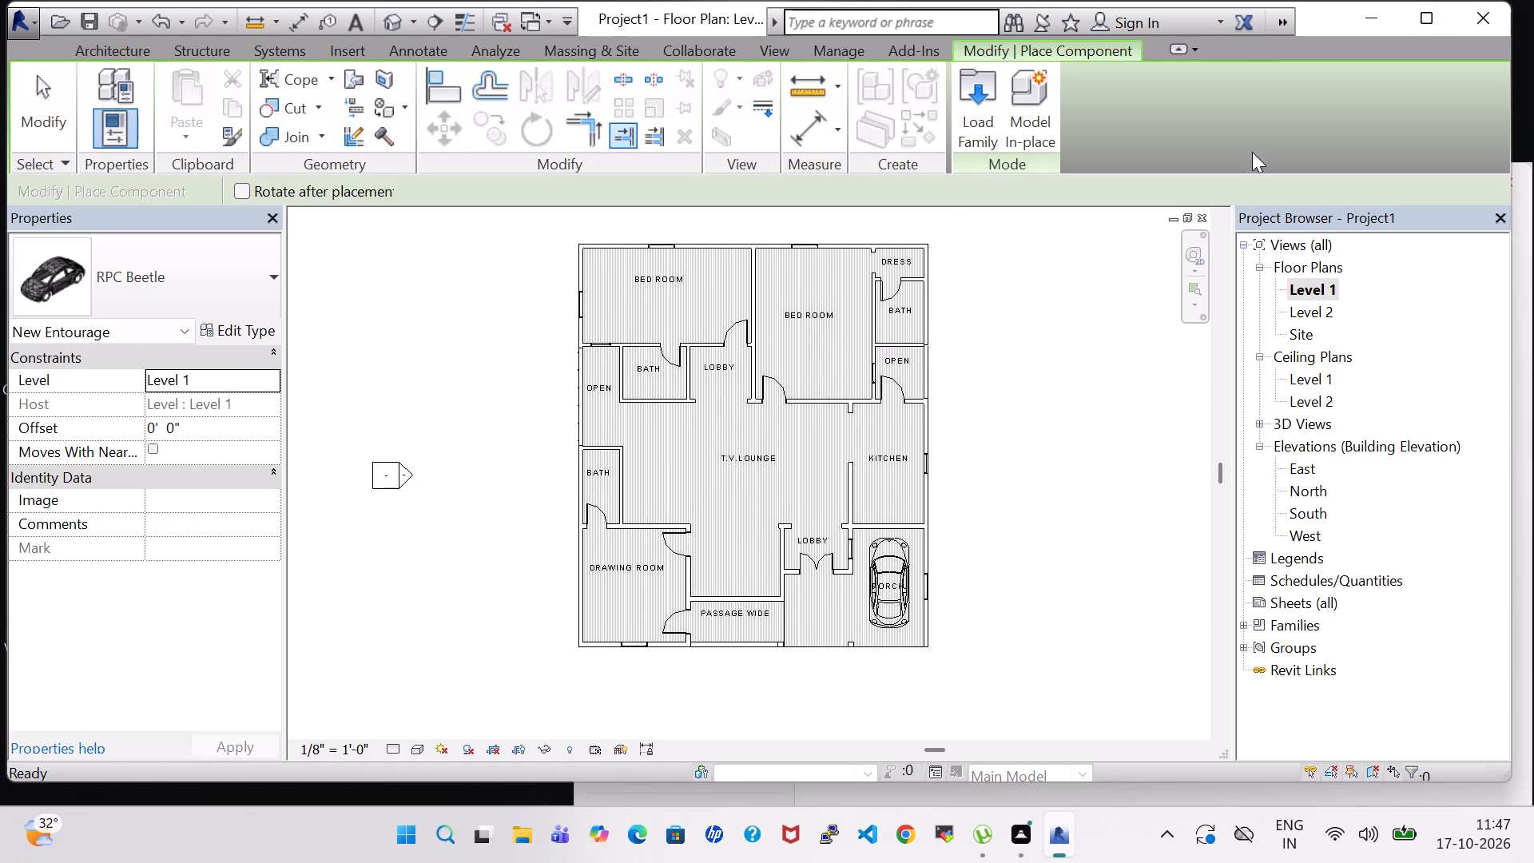
click(975, 124)
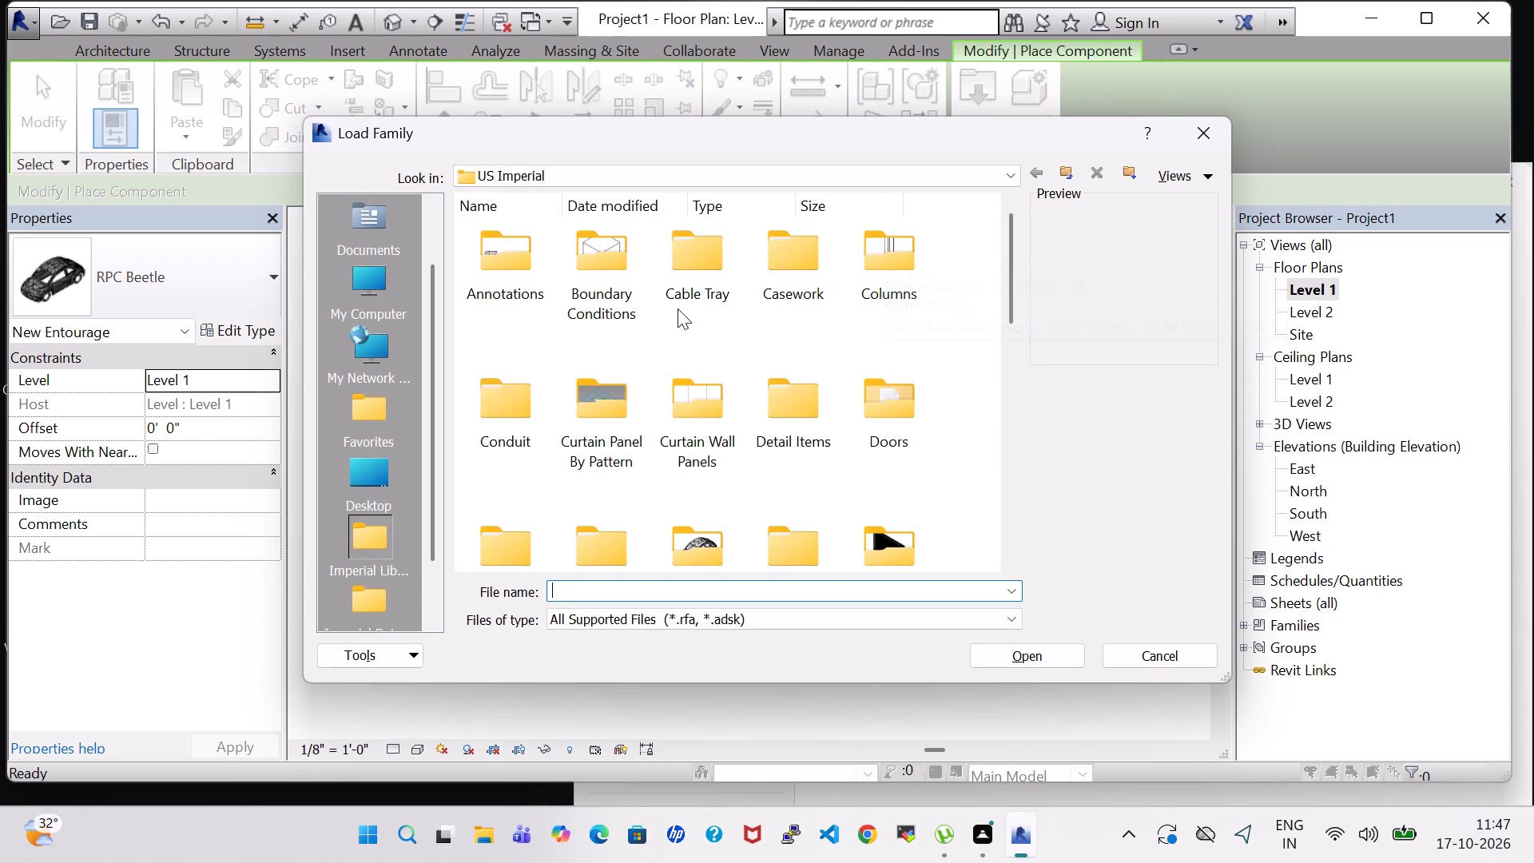
scroll(678, 308, down, 2)
scroll(678, 308, up, 2)
double_click(890, 541)
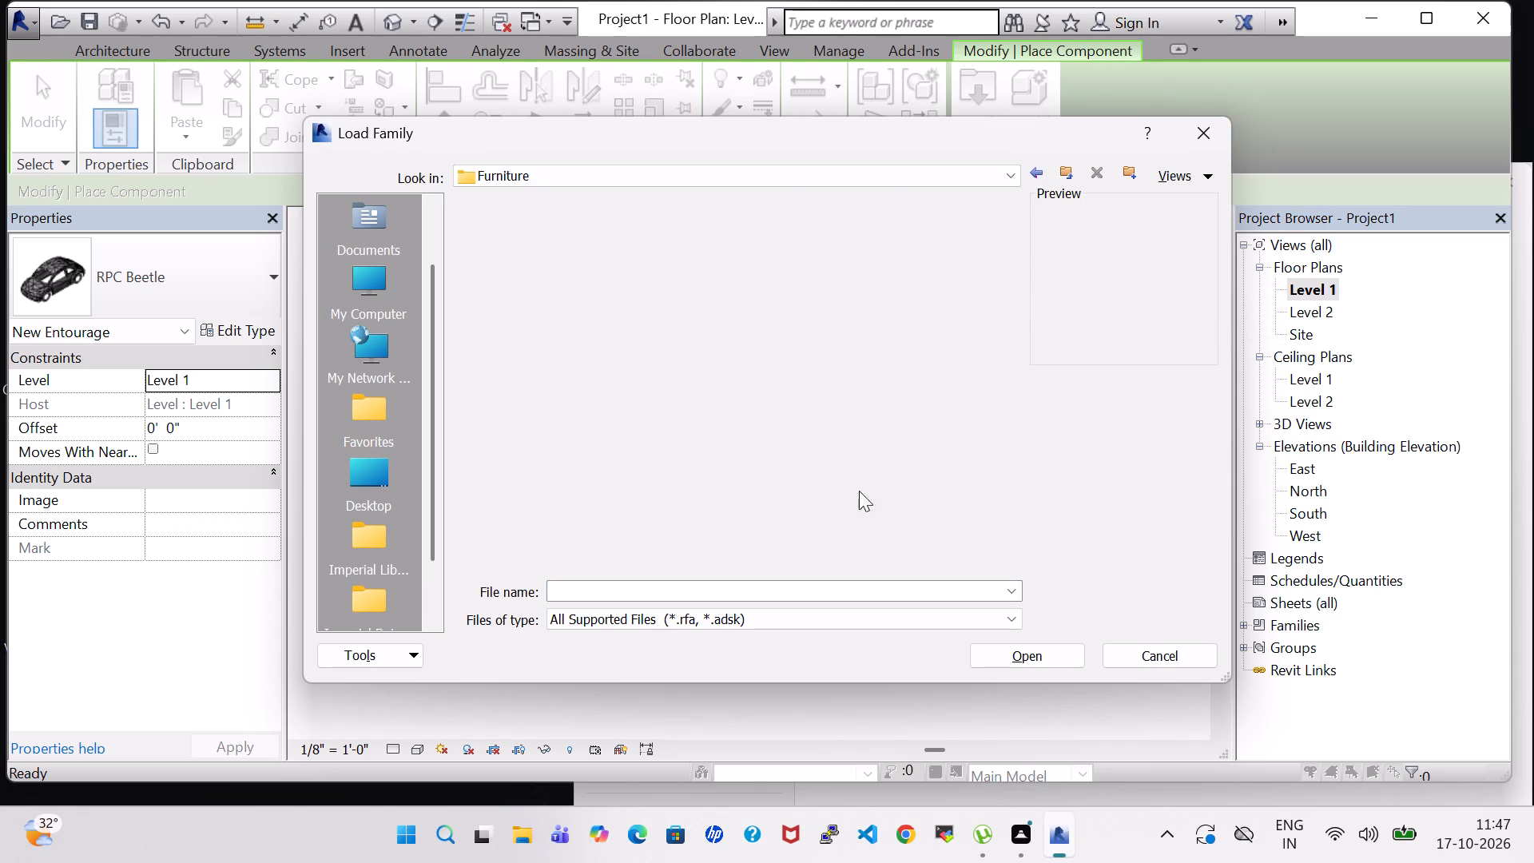
double_click(528, 251)
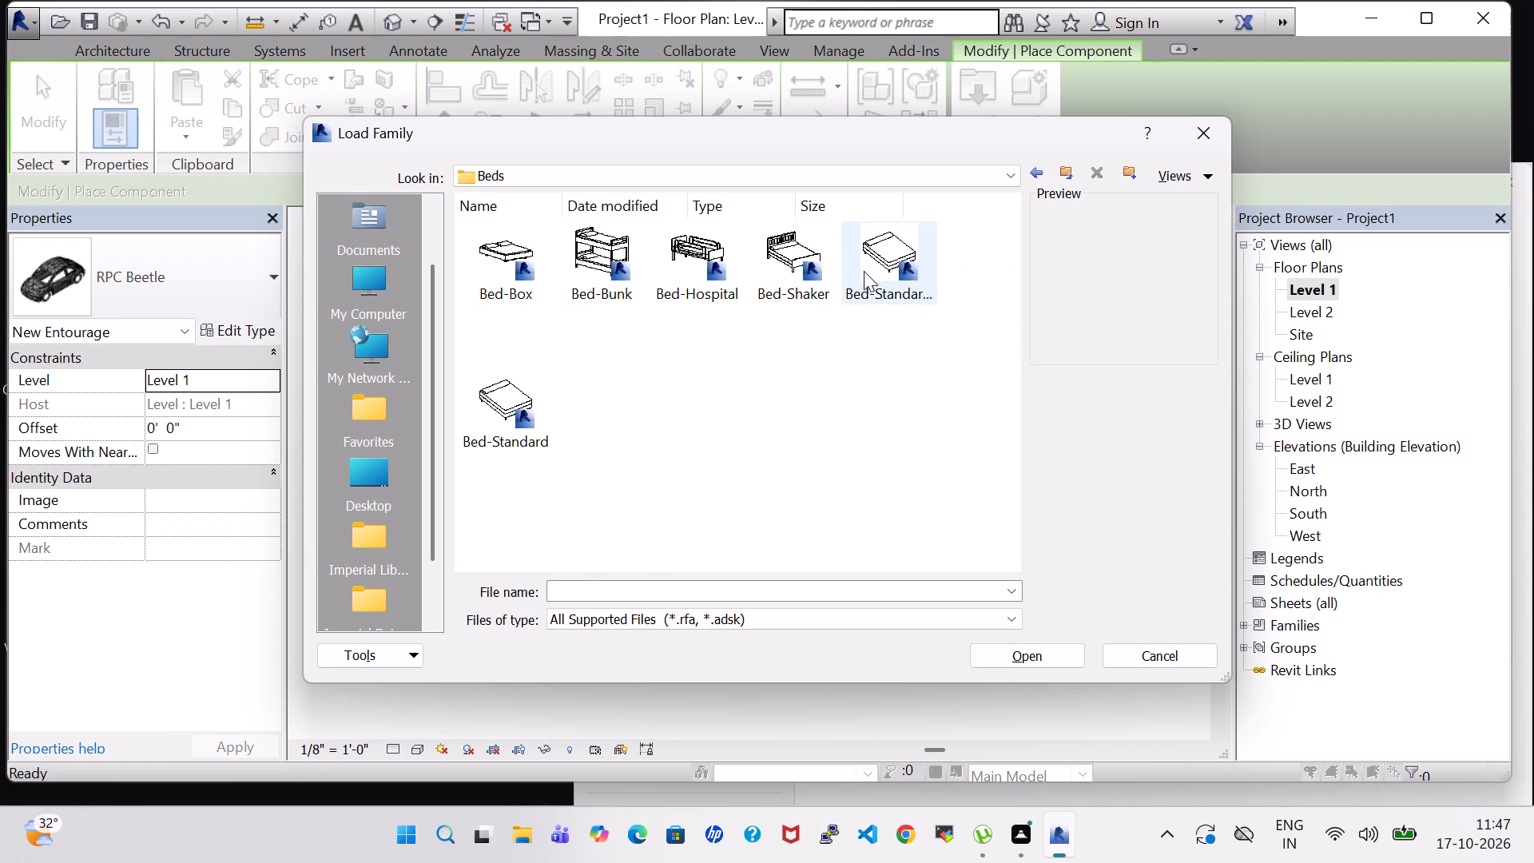
click(867, 268)
click(1033, 652)
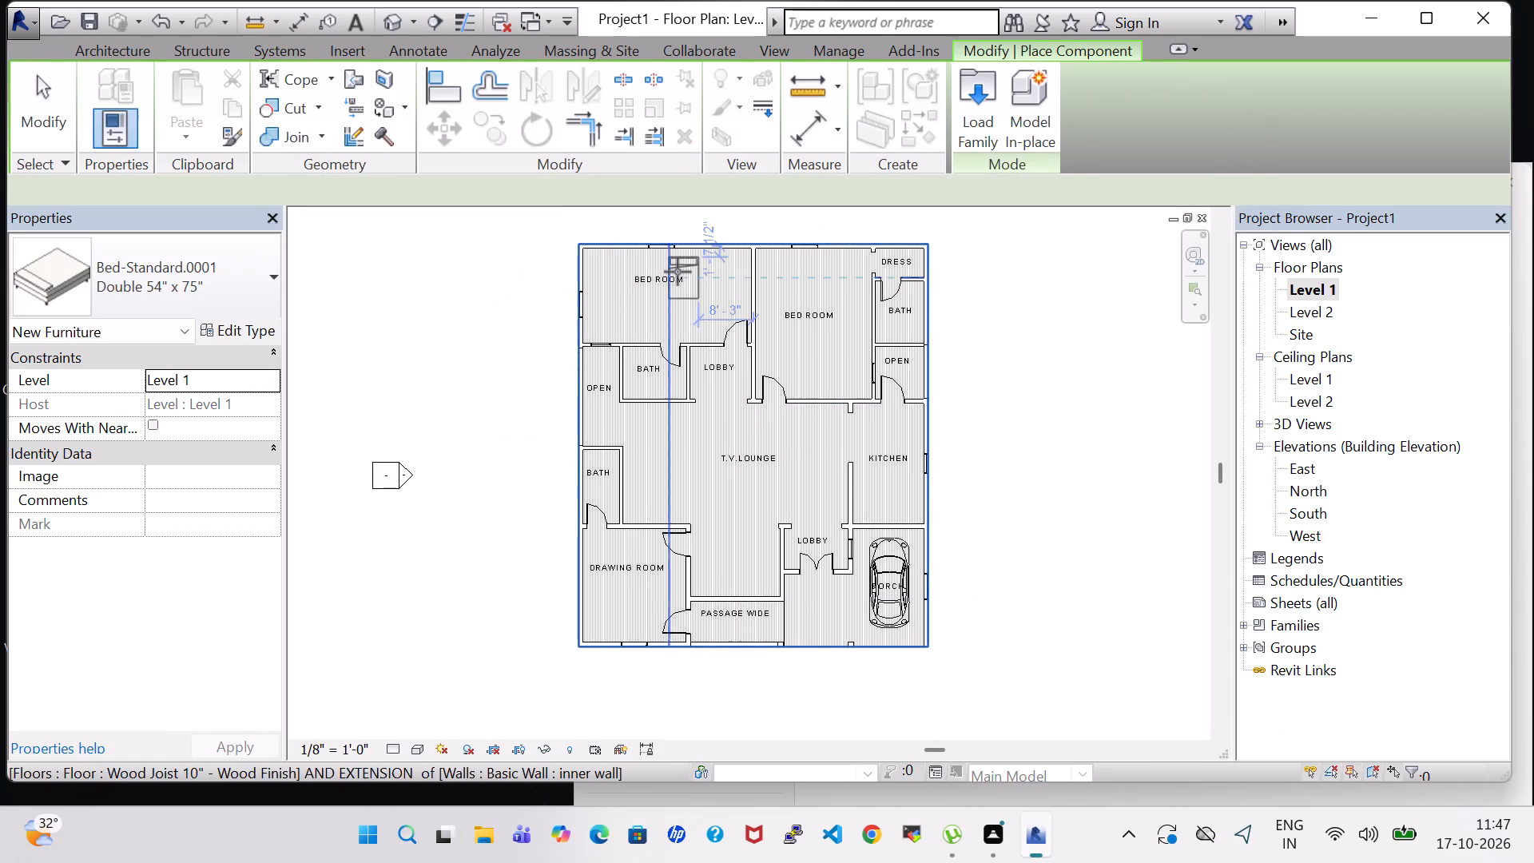
Place one Double 54" x 75" bed in the northwest bedroom, head against the north wall just west of the window, and end the placement.
scroll(678, 298, up, 5)
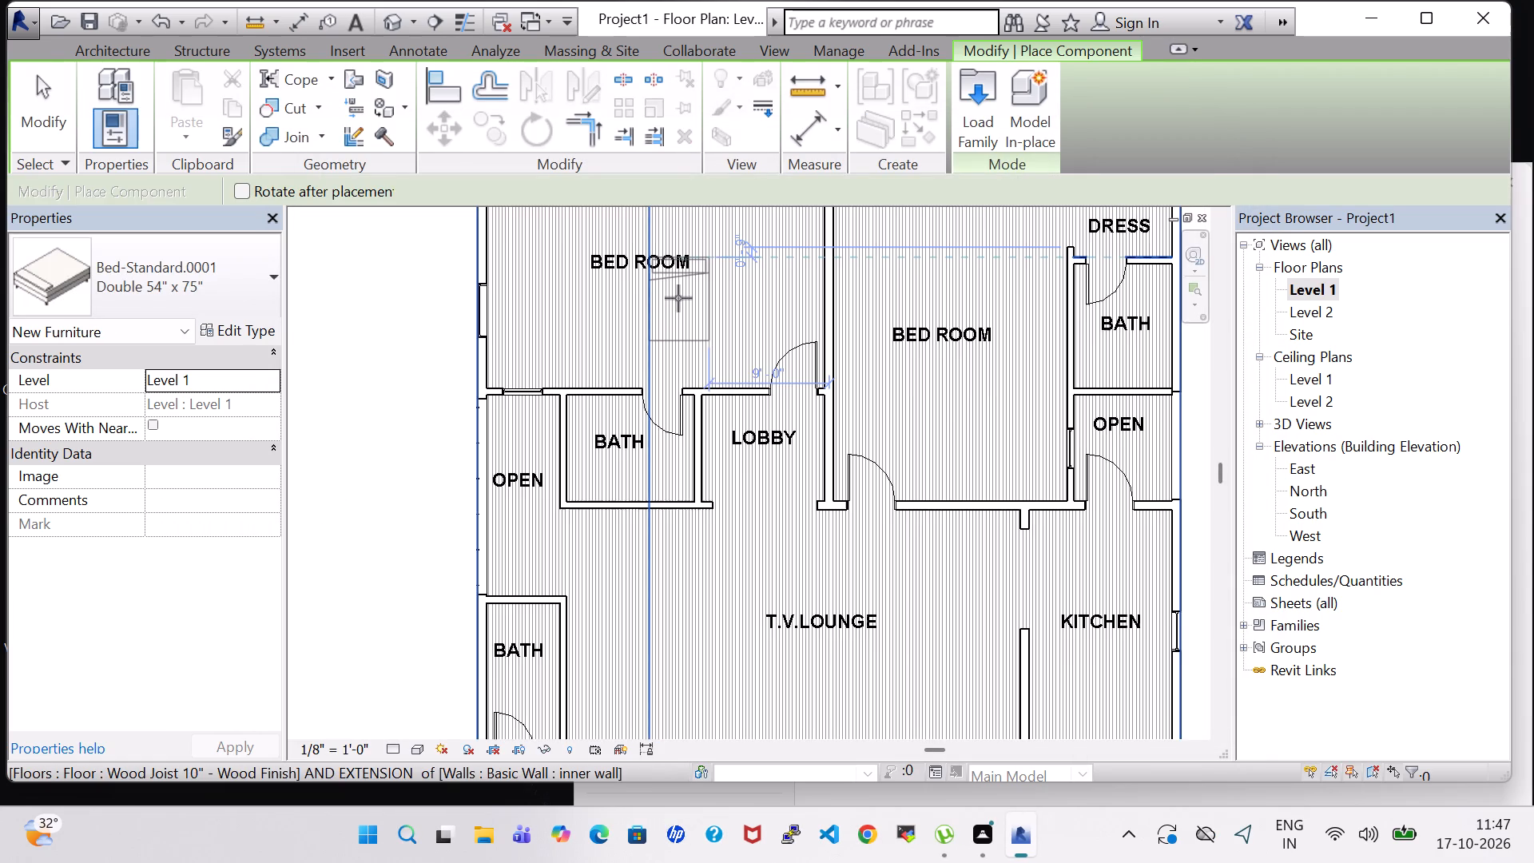
middle_drag(678, 298, 685, 418)
scroll(648, 355, up, 3)
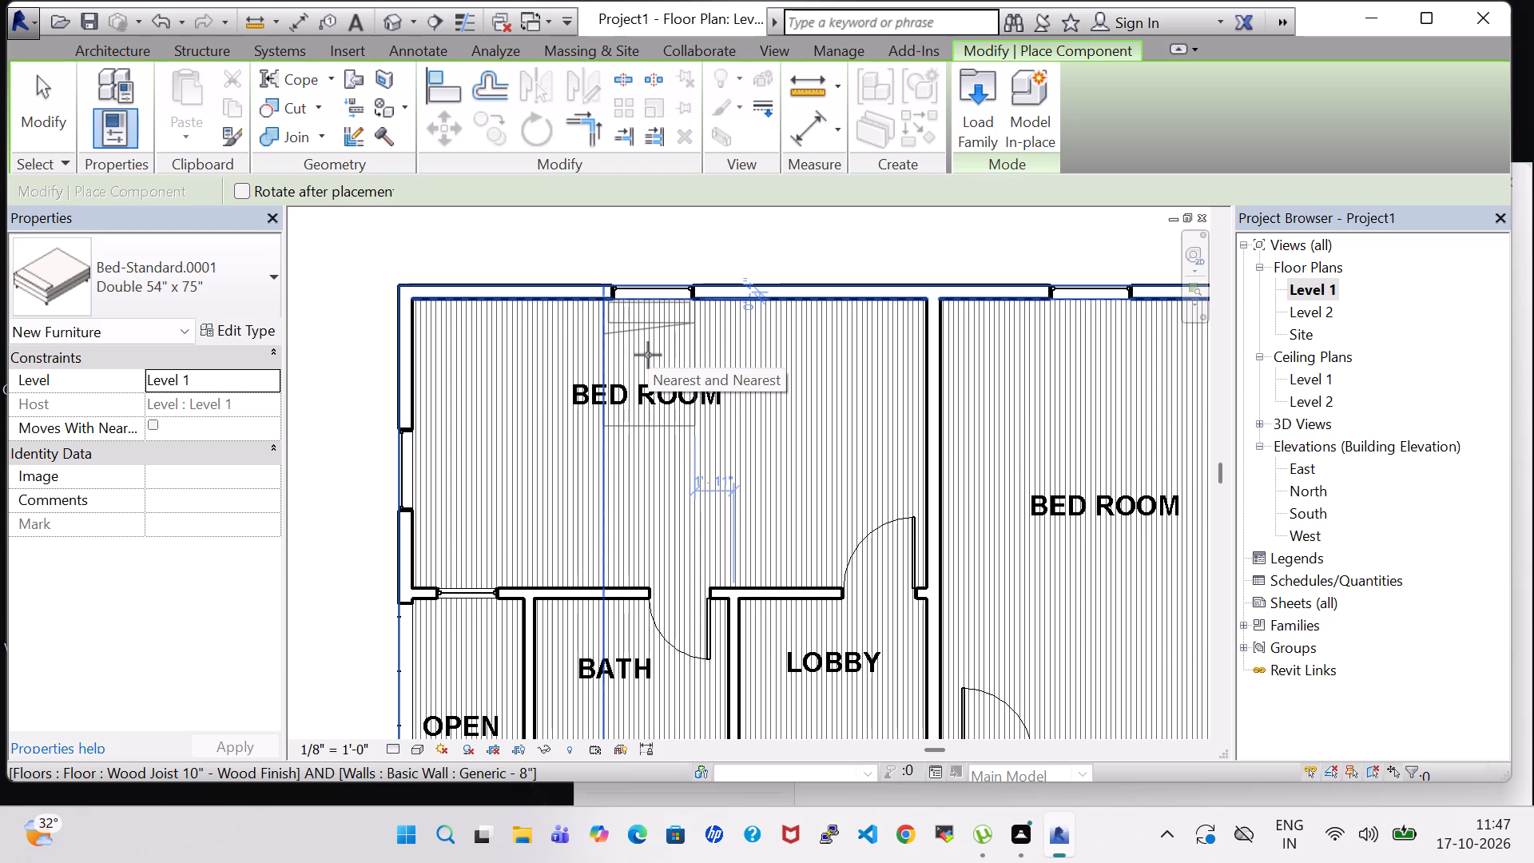
scroll(626, 377, up, 2)
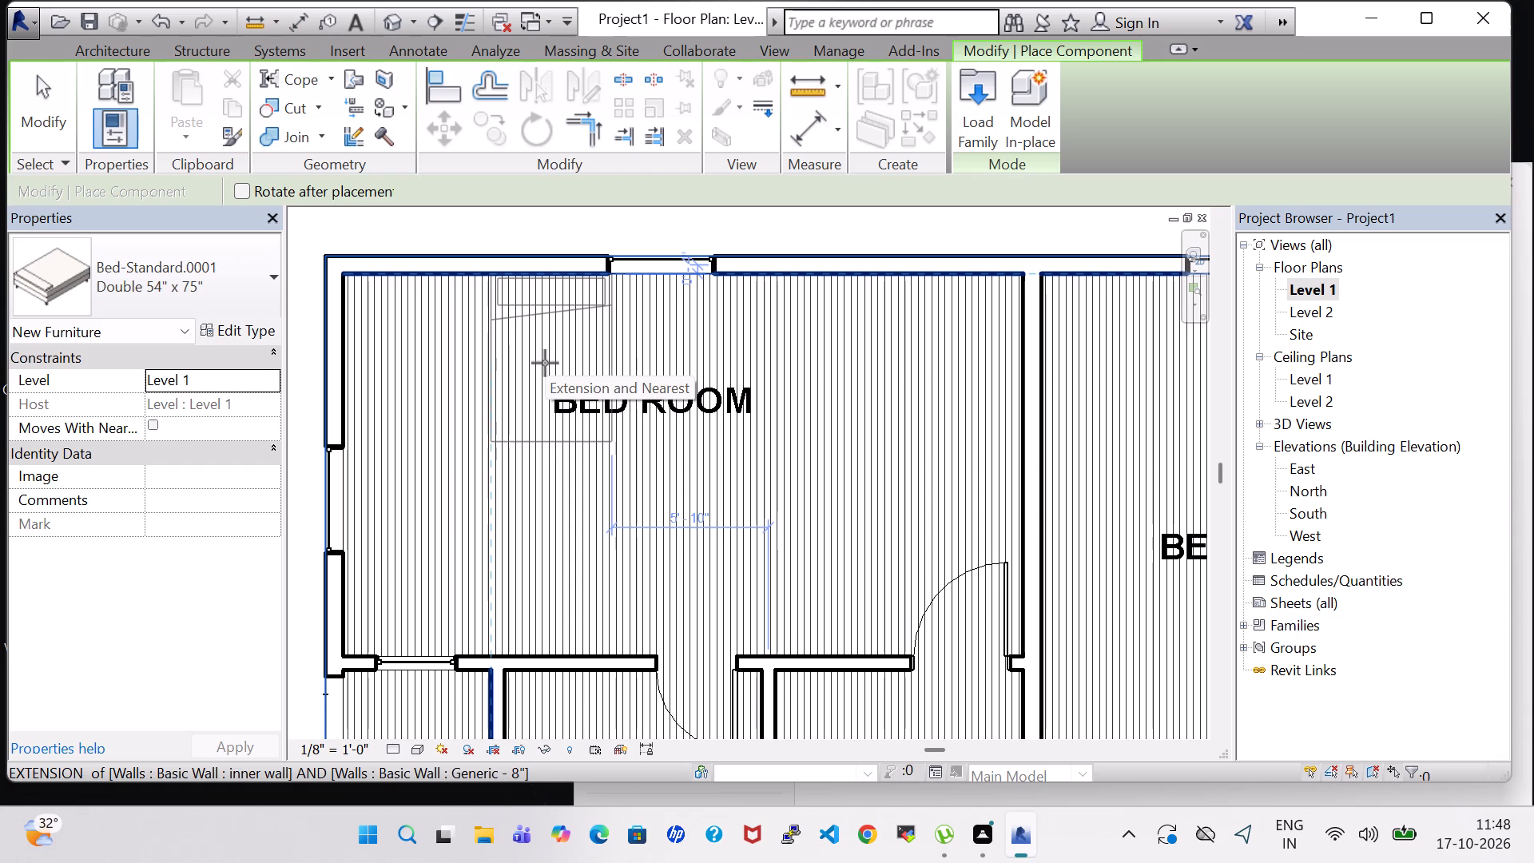
click(545, 363)
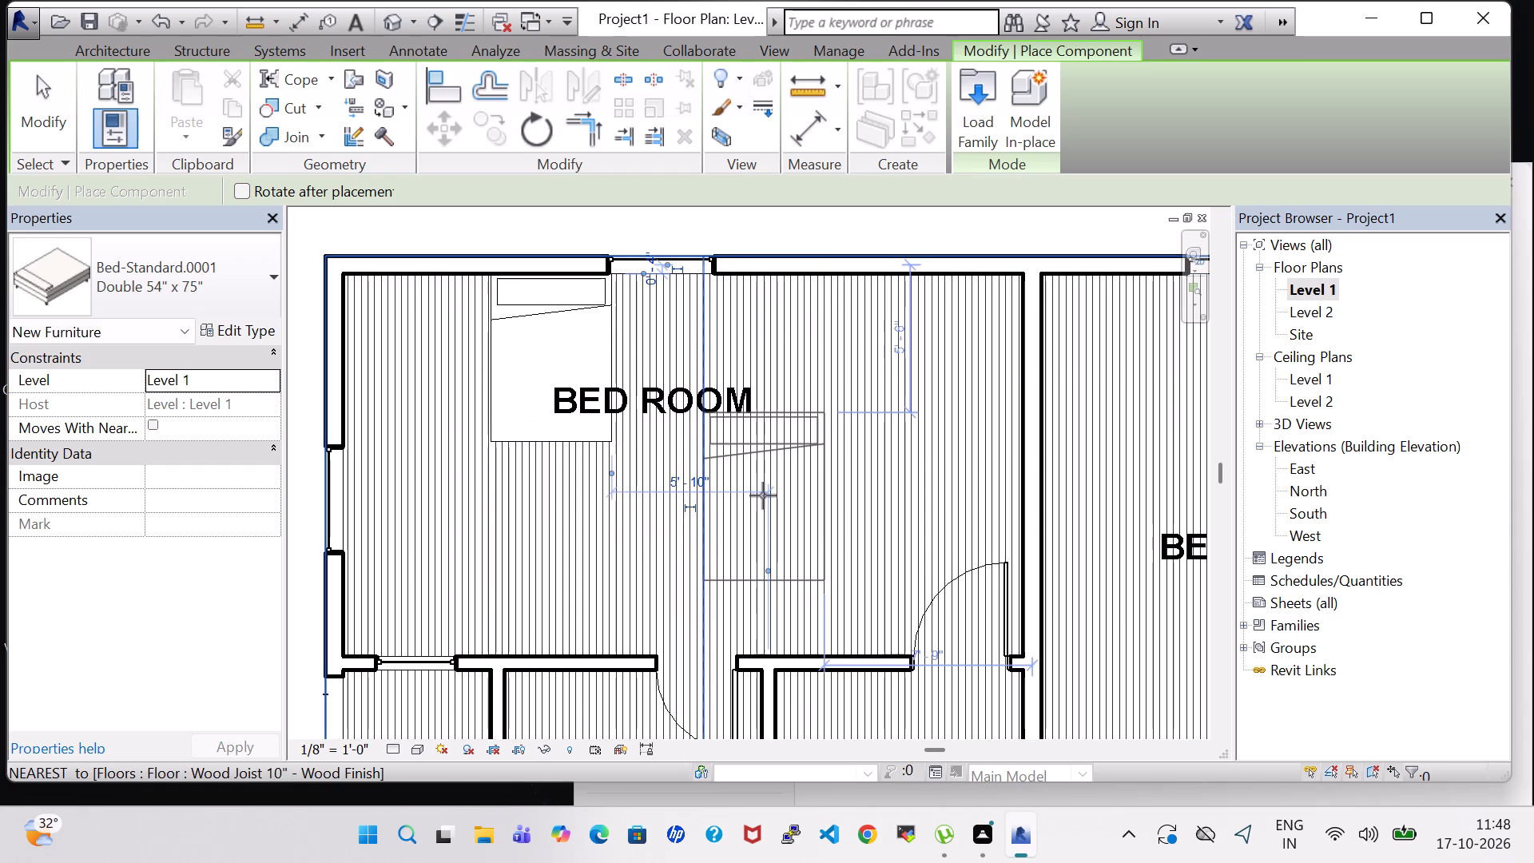
key(Escape)
key(Escape)
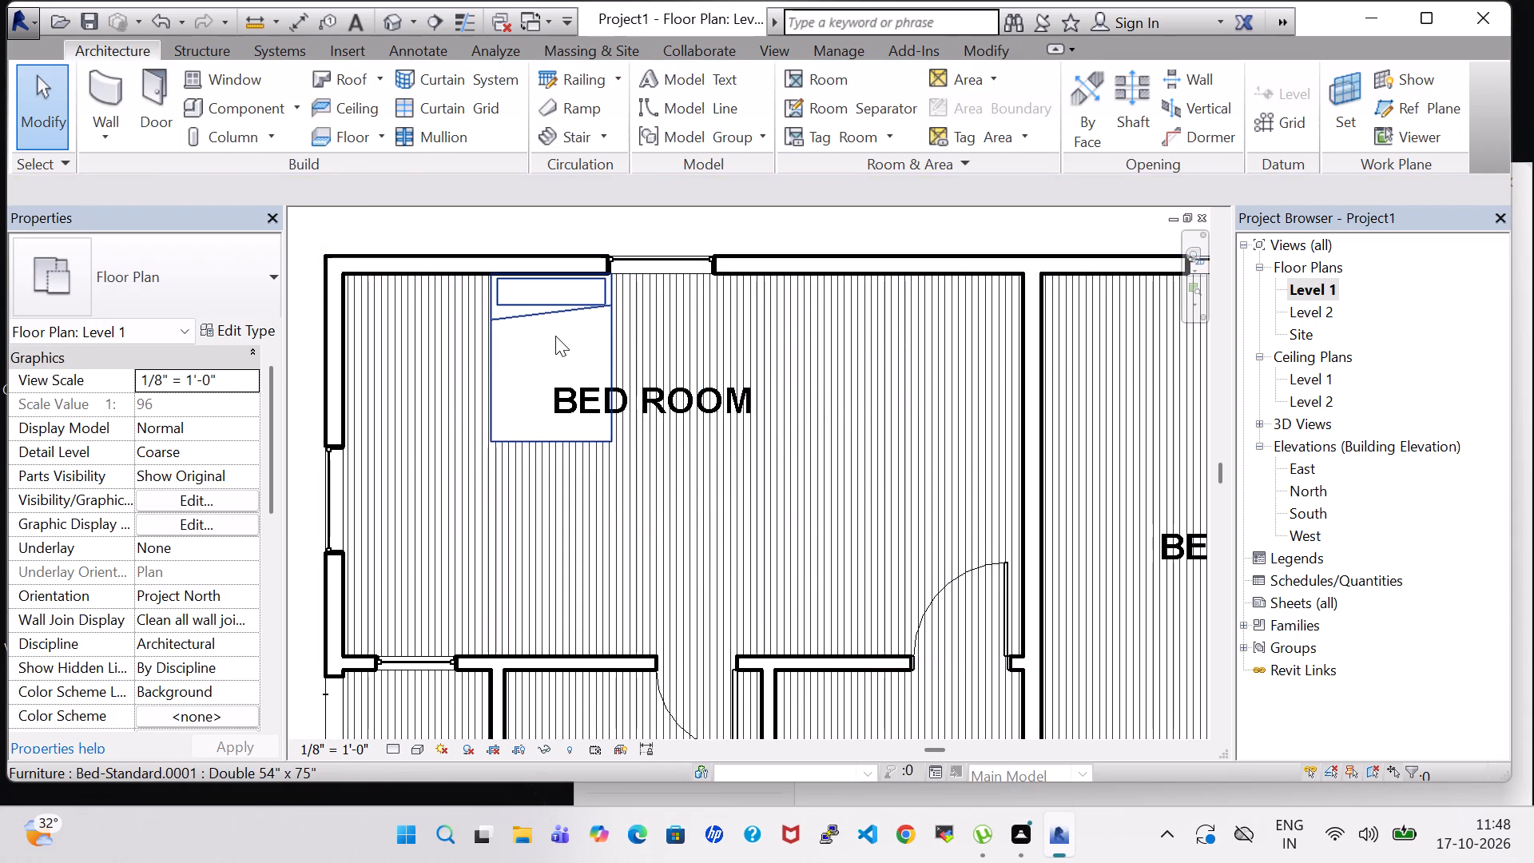
Change the northwest bedroom's bed to the King 78" x 80" type.
click(555, 336)
click(182, 272)
click(177, 438)
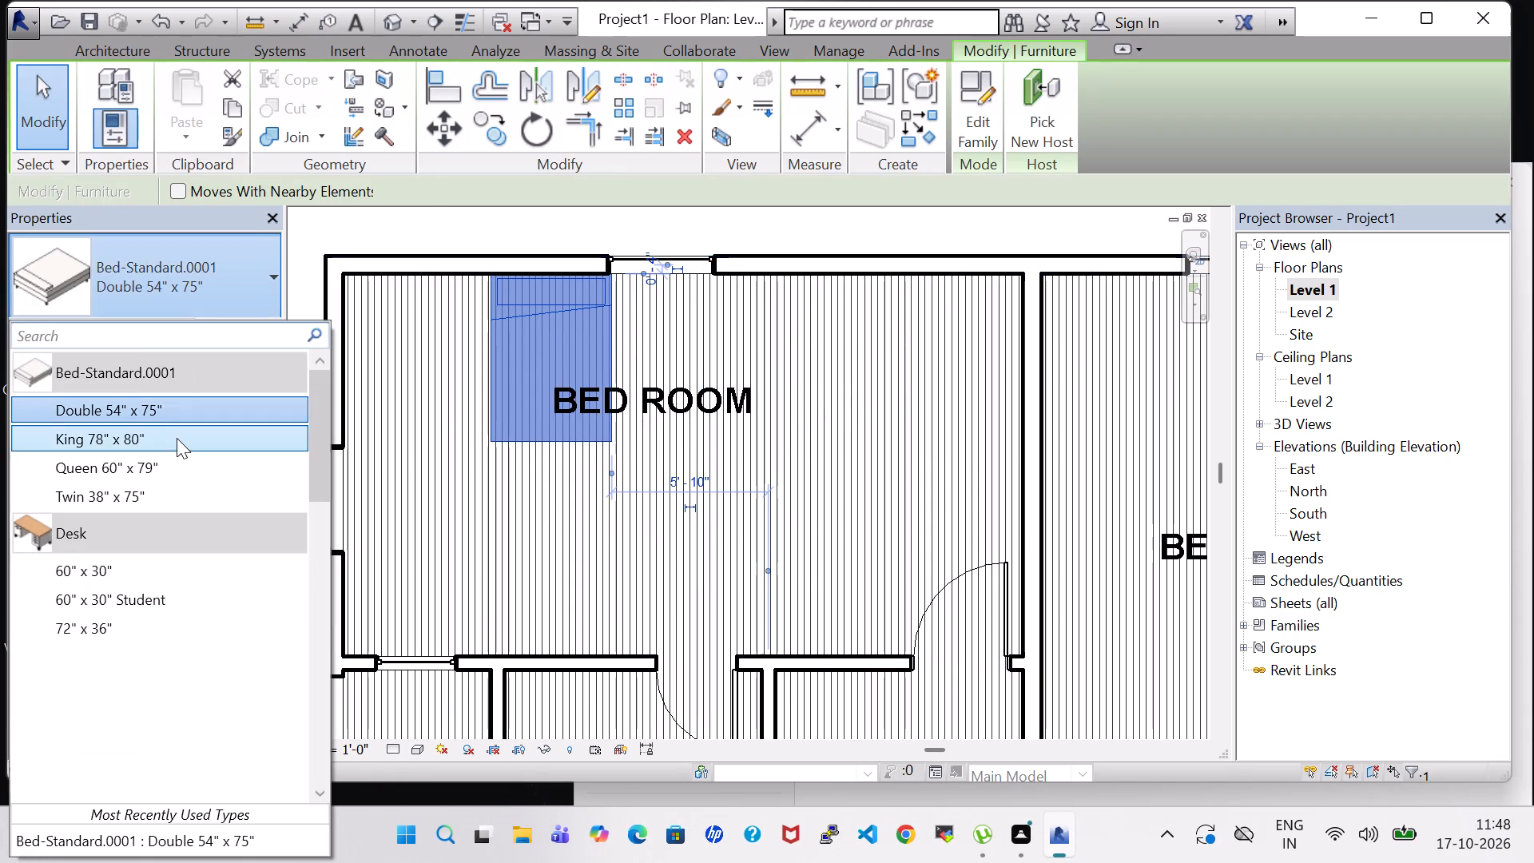
click(617, 237)
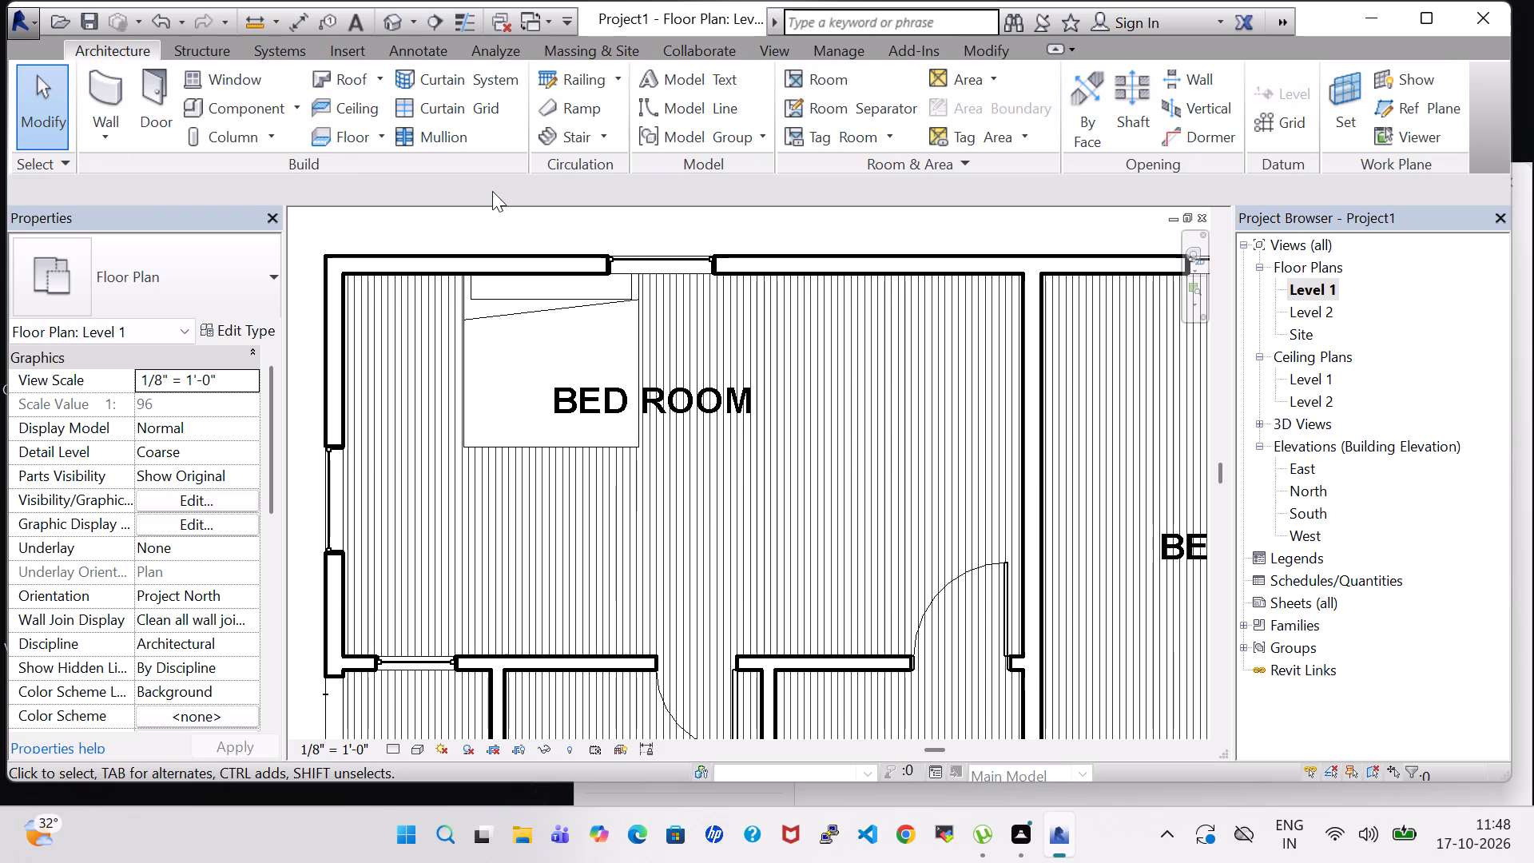
Load the Table-Night Stand family from the Furniture > Tables folder of the US Imperial library as a component.
click(223, 108)
click(980, 109)
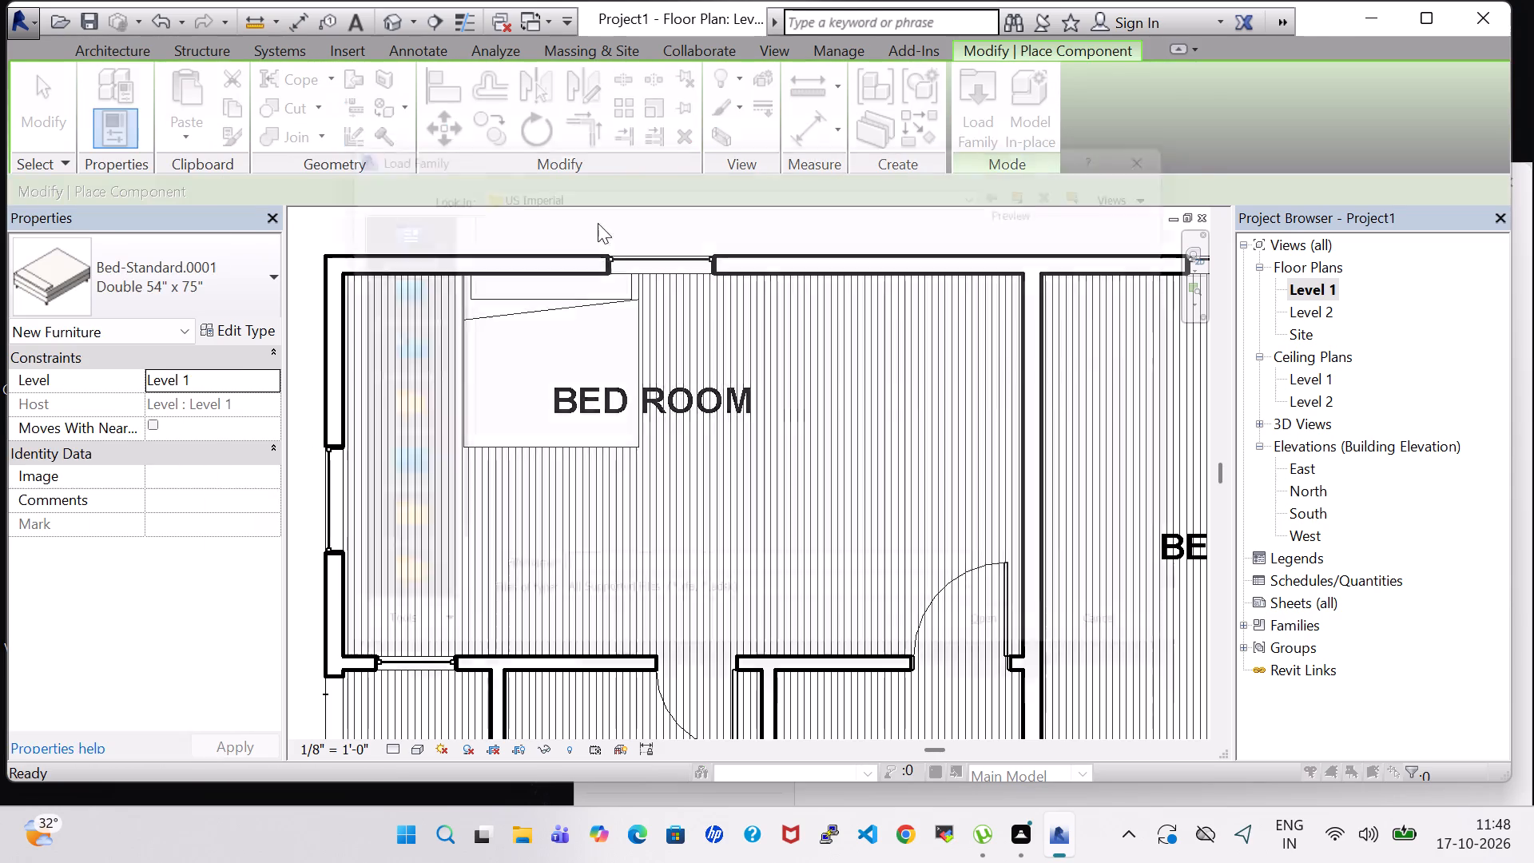
scroll(897, 392, down, 1)
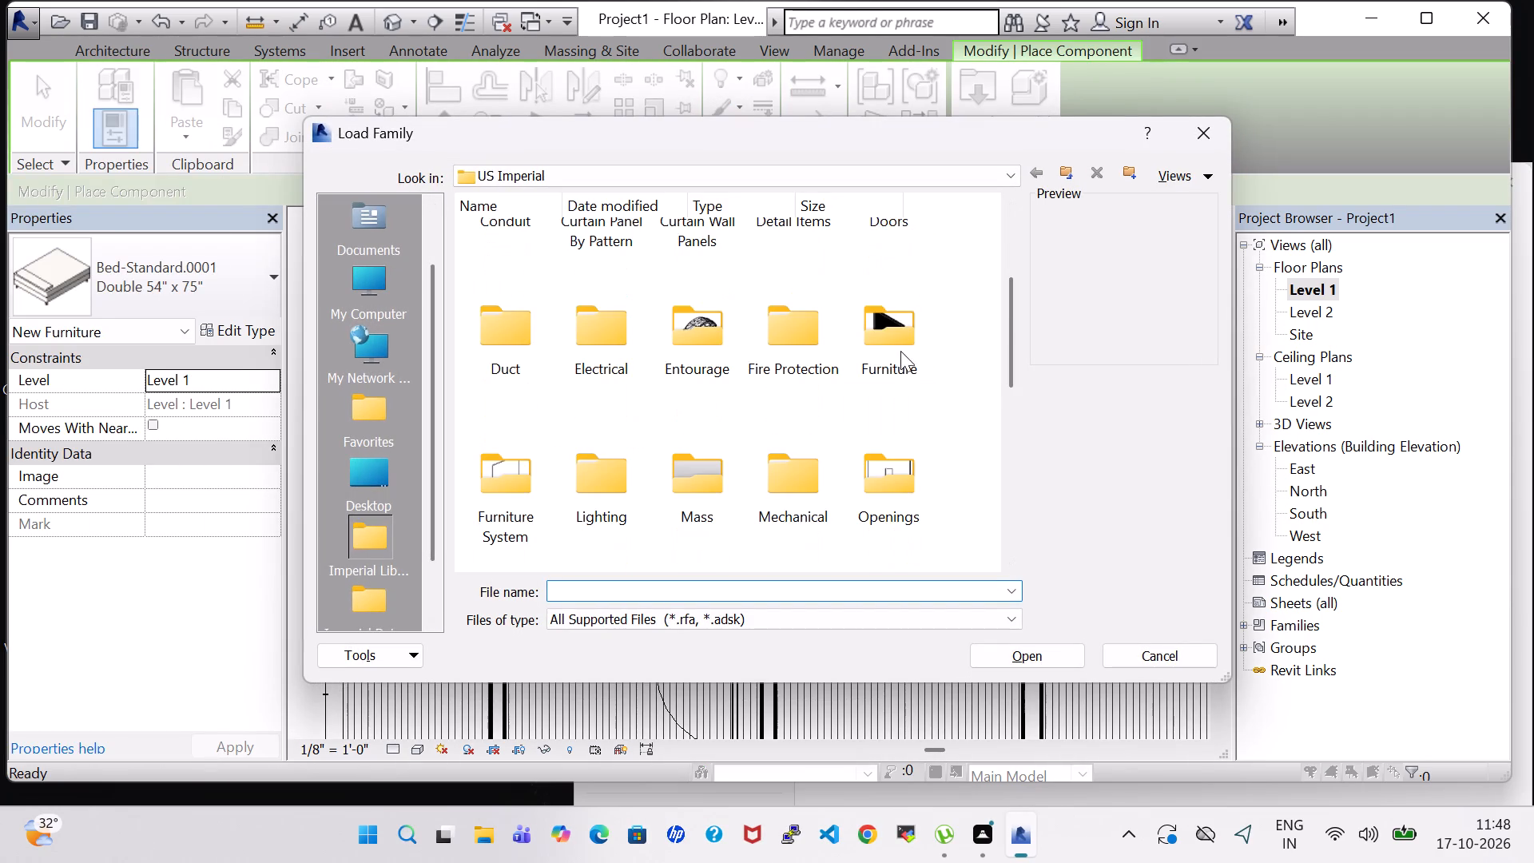
double_click(900, 351)
double_click(789, 293)
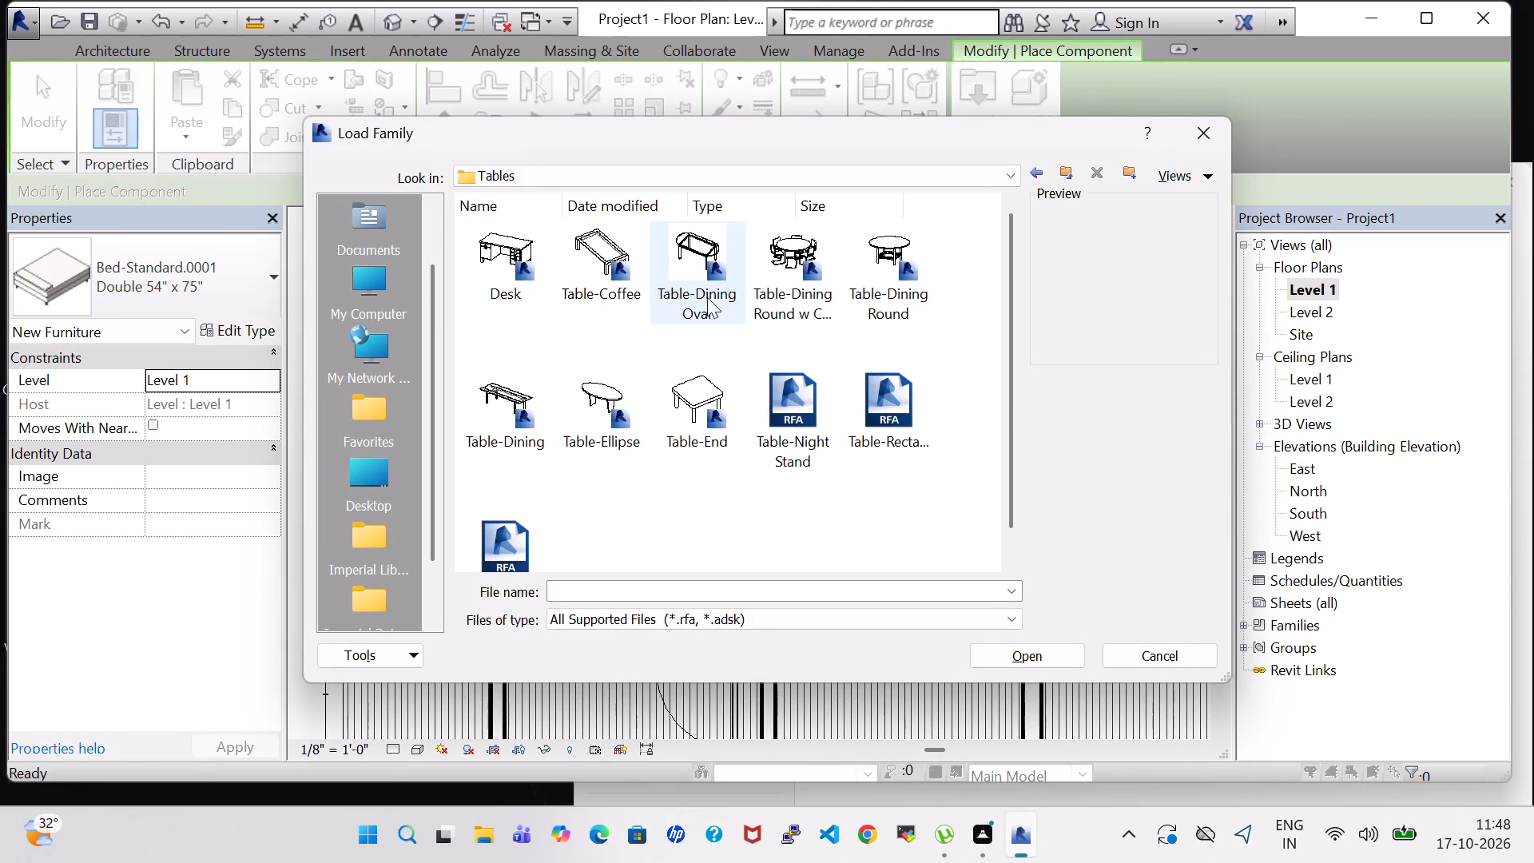
click(789, 409)
click(1047, 658)
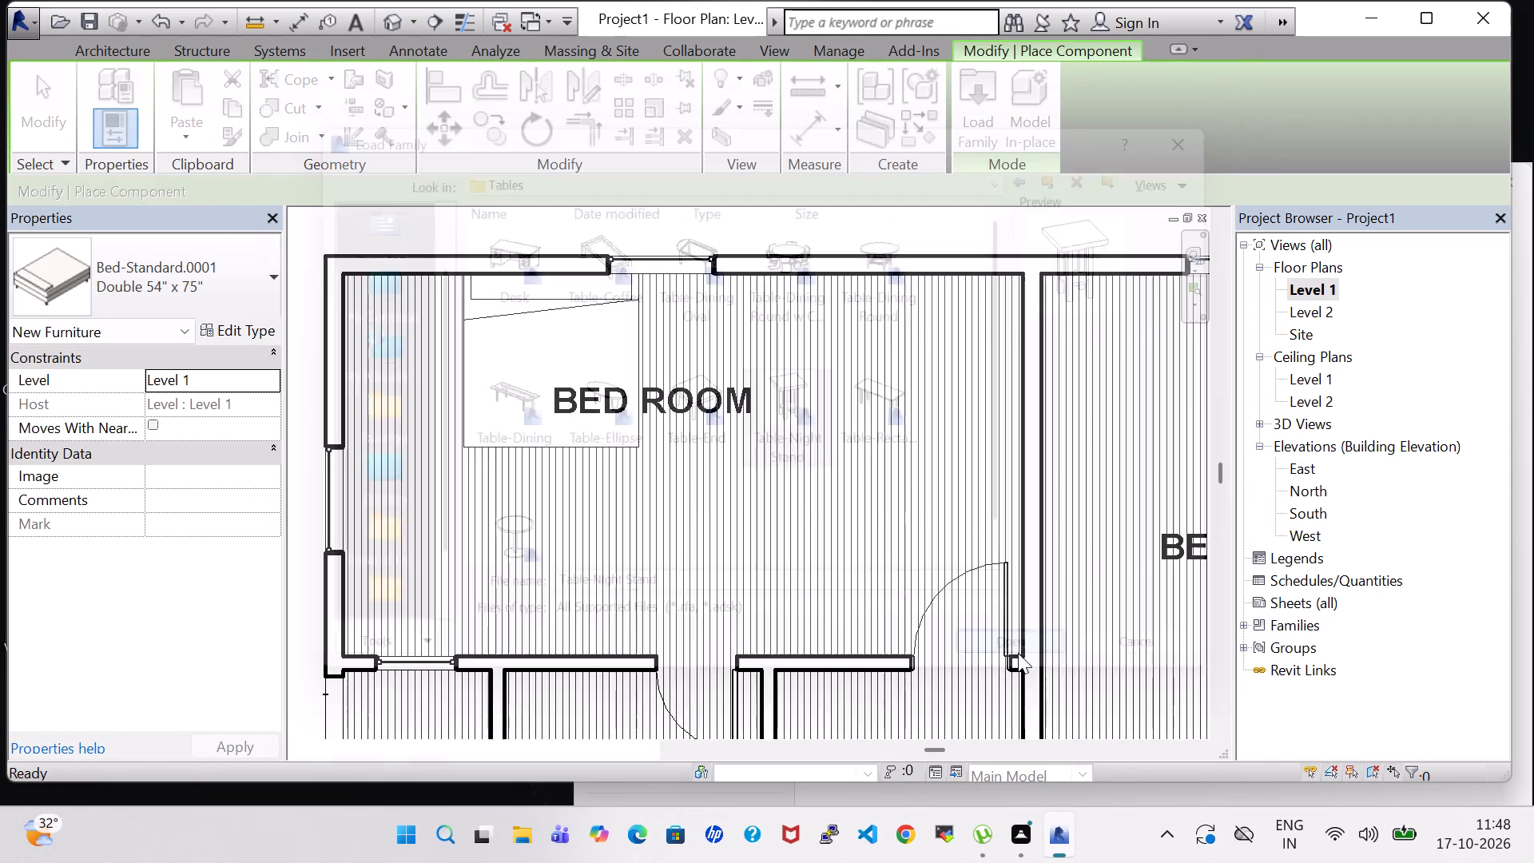
Place a 24" x 24" x 30" night stand on each side of the northwest bedroom's bed against the north wall, and end the placement.
scroll(452, 341, up, 3)
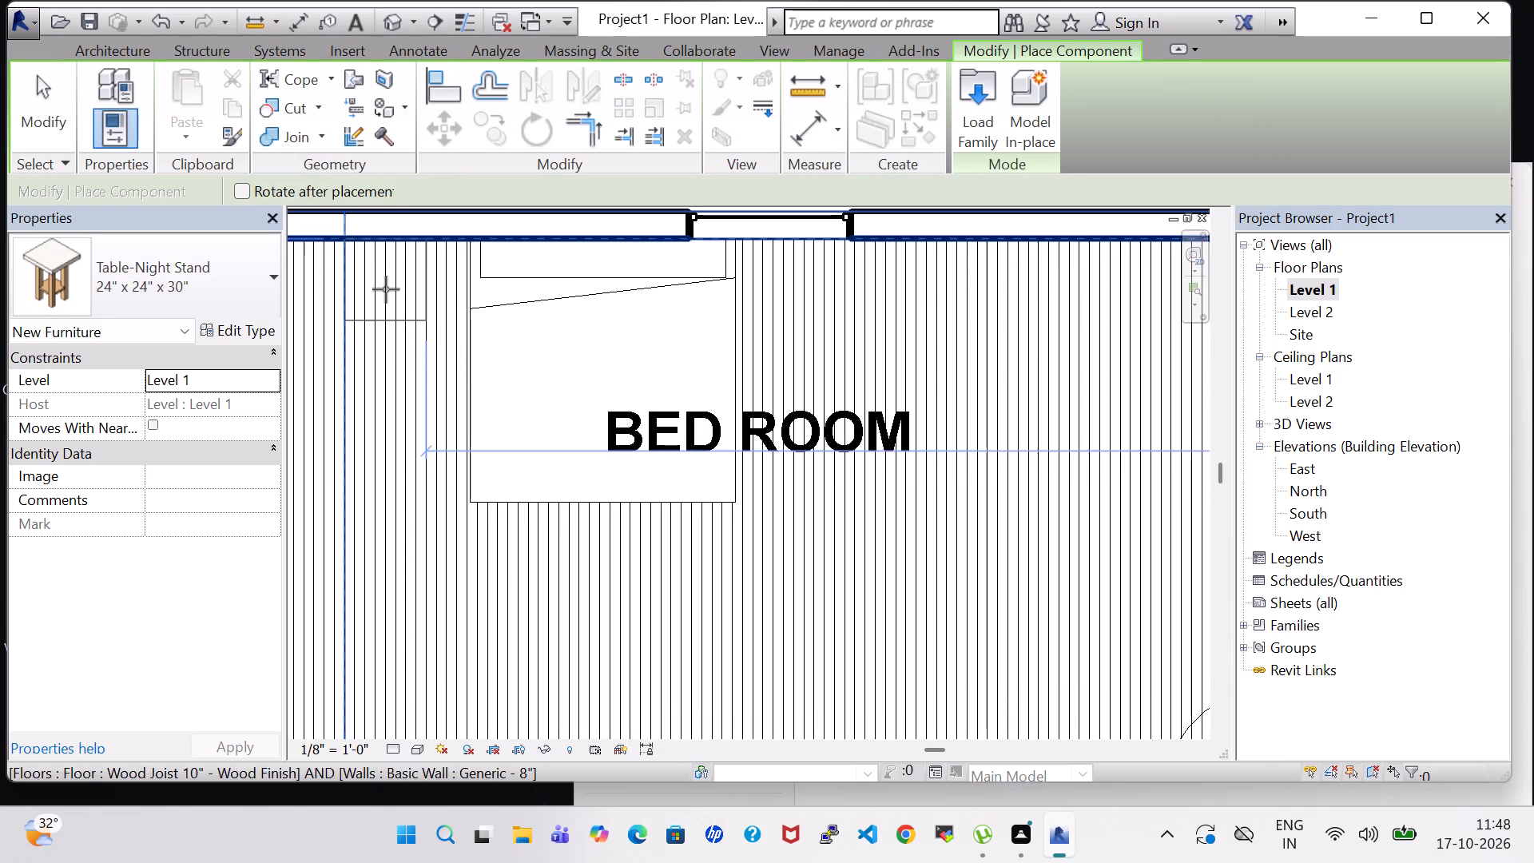
click(386, 288)
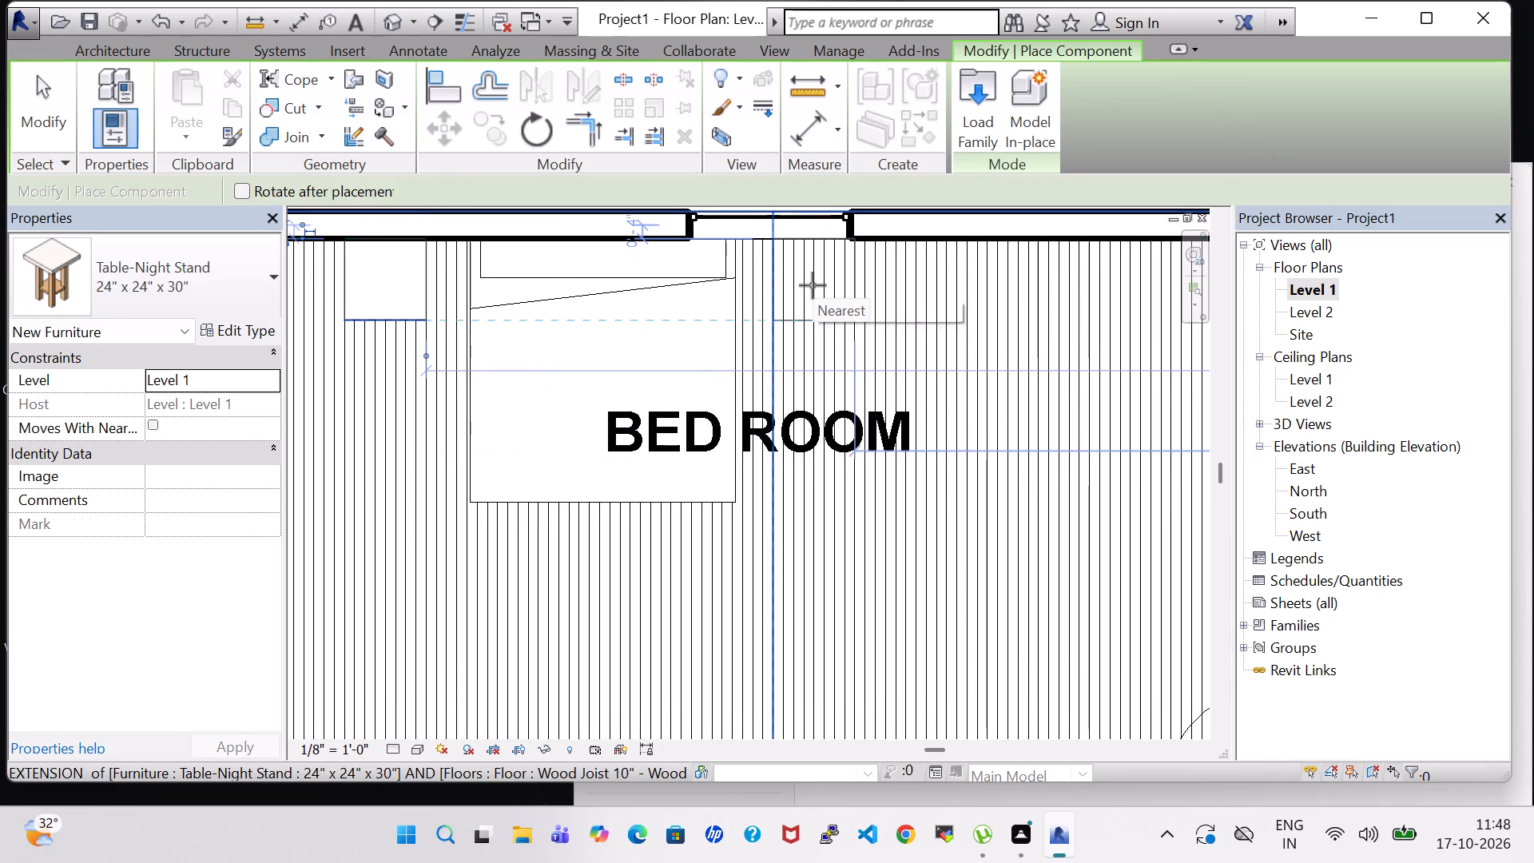
click(789, 285)
key(Escape)
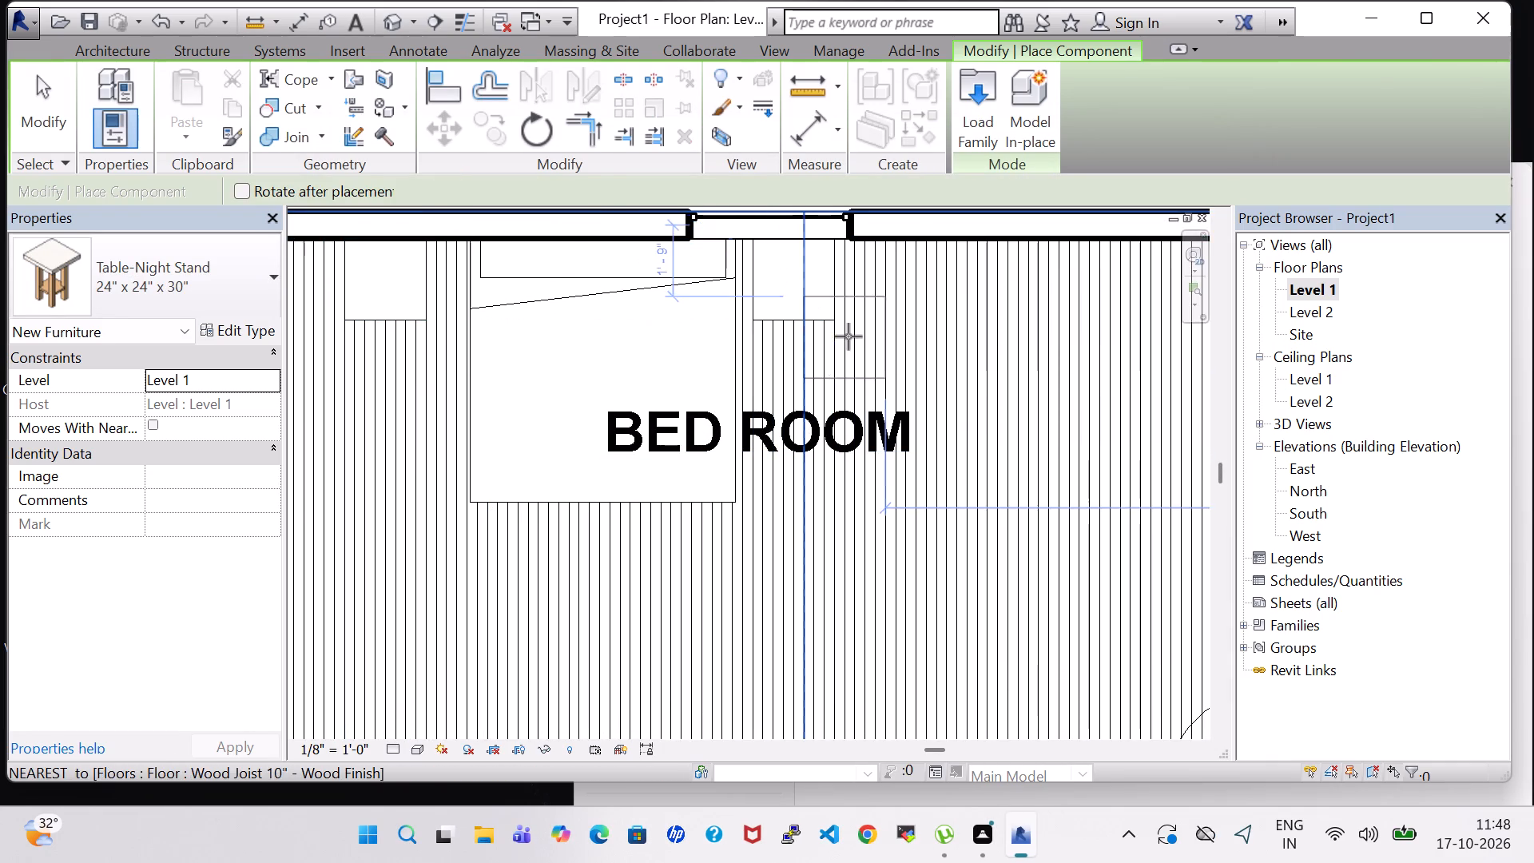
key(Escape)
Load the Dresser family from the Furniture > Storage folder of the US Imperial library as a component.
scroll(848, 336, down, 2)
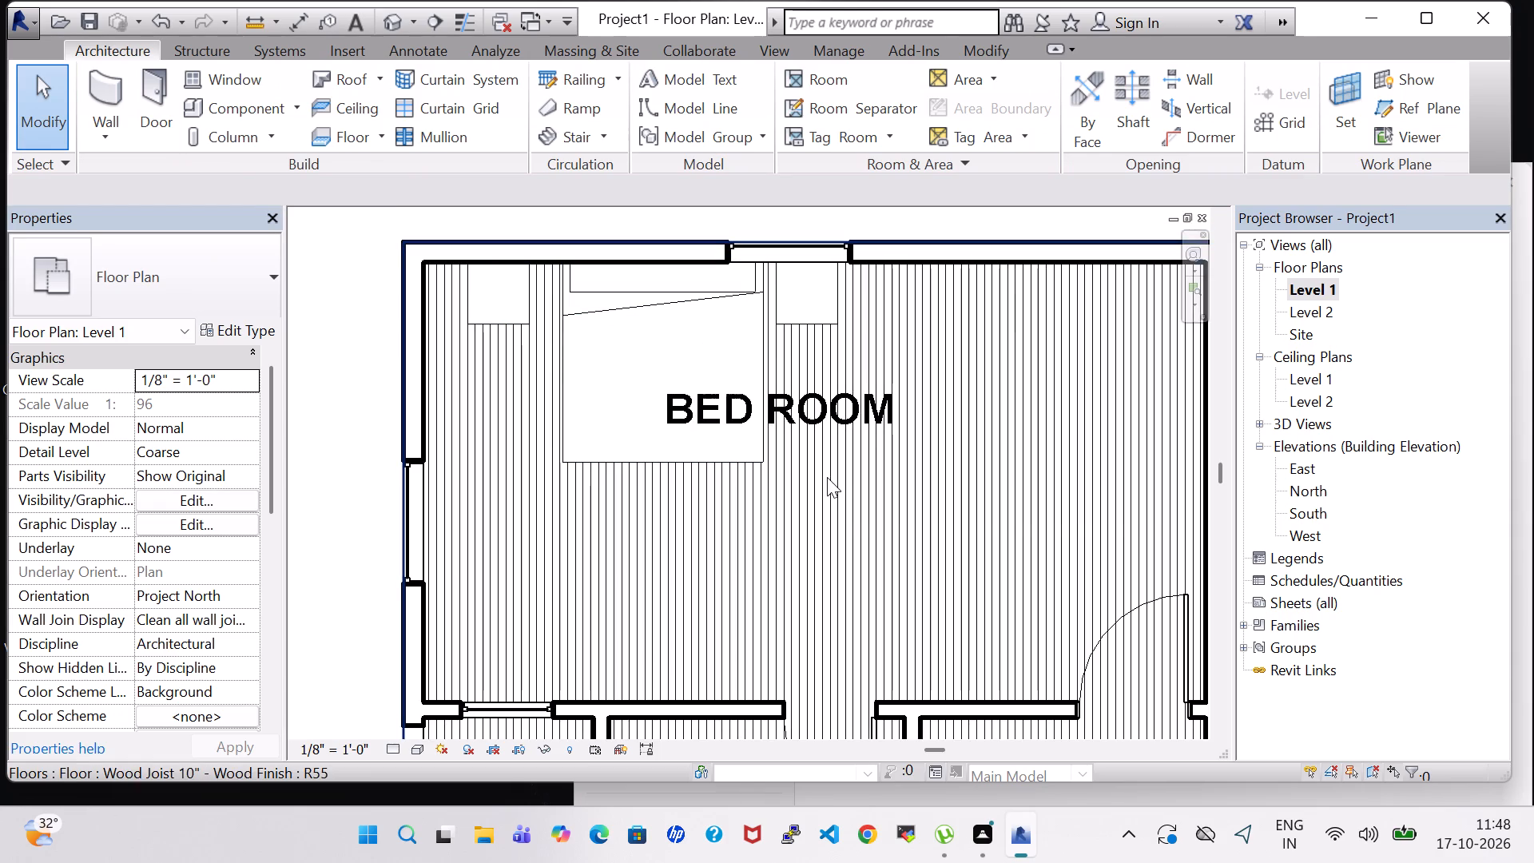
click(226, 105)
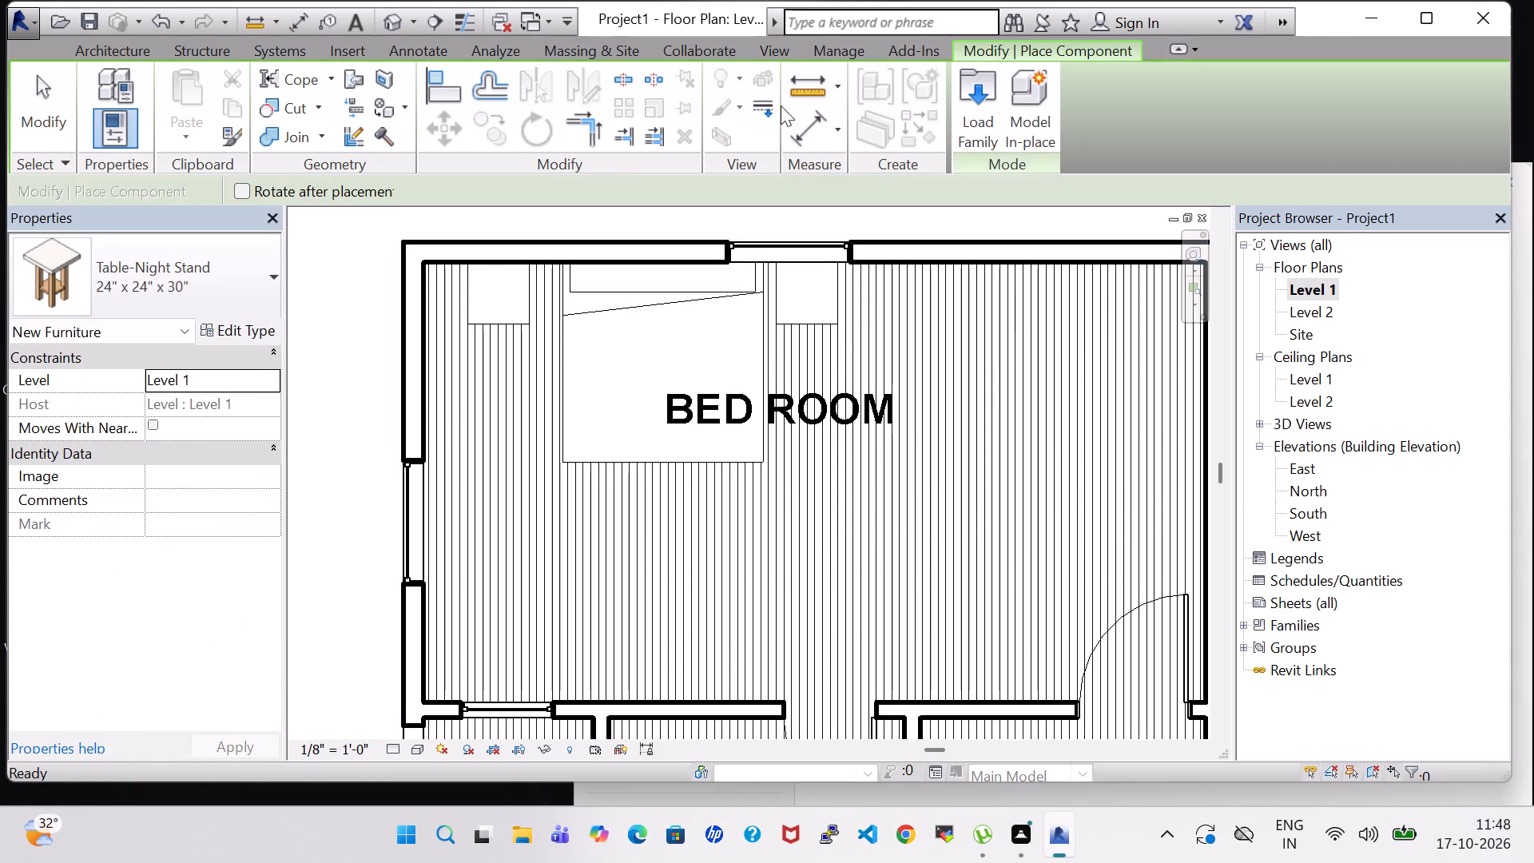
click(963, 110)
scroll(918, 316, down, 1)
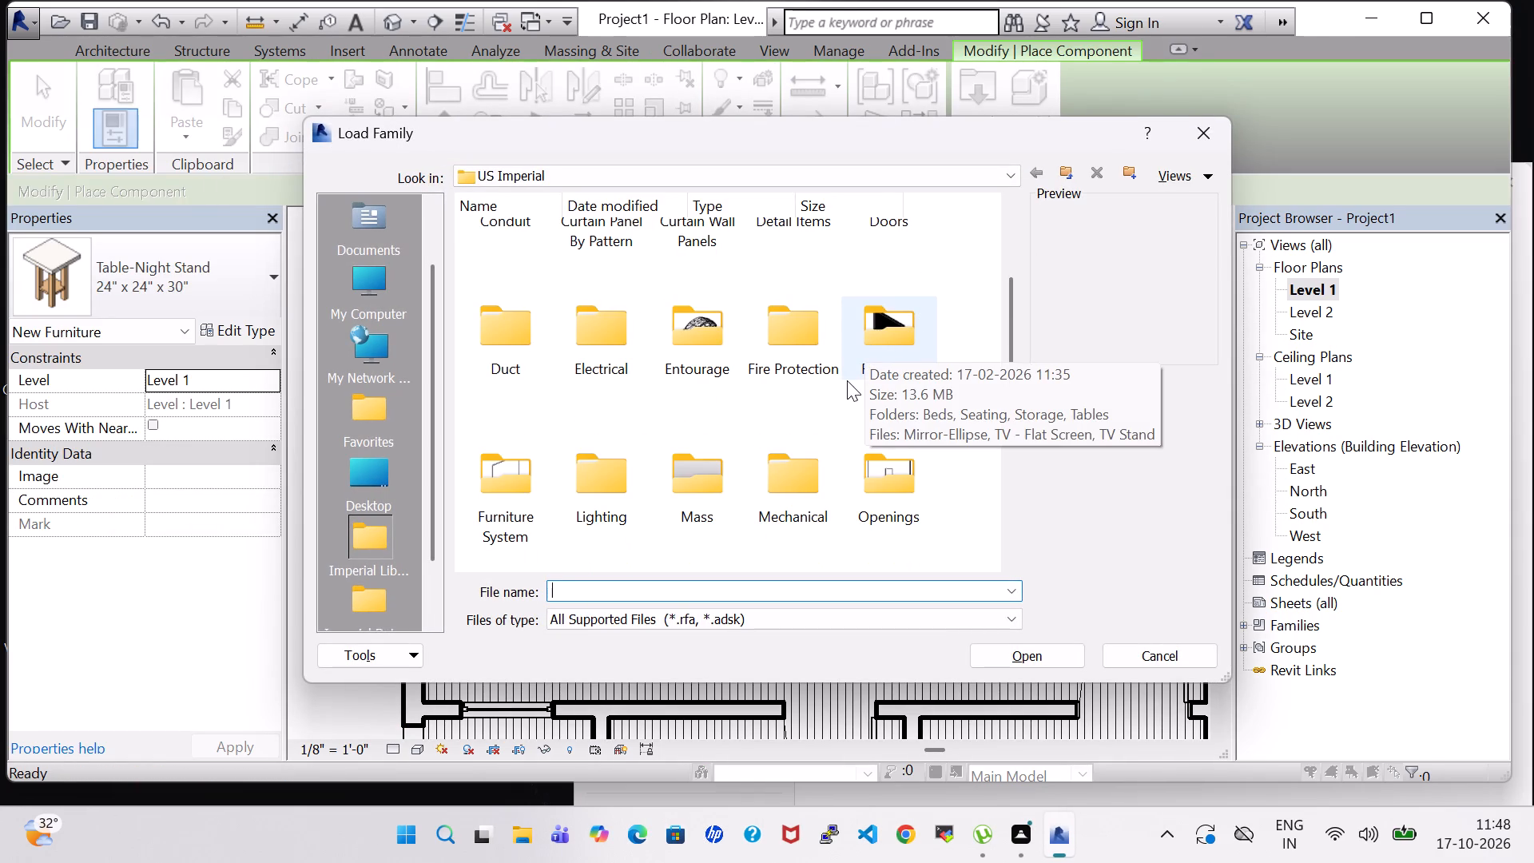
click(943, 304)
double_click(934, 312)
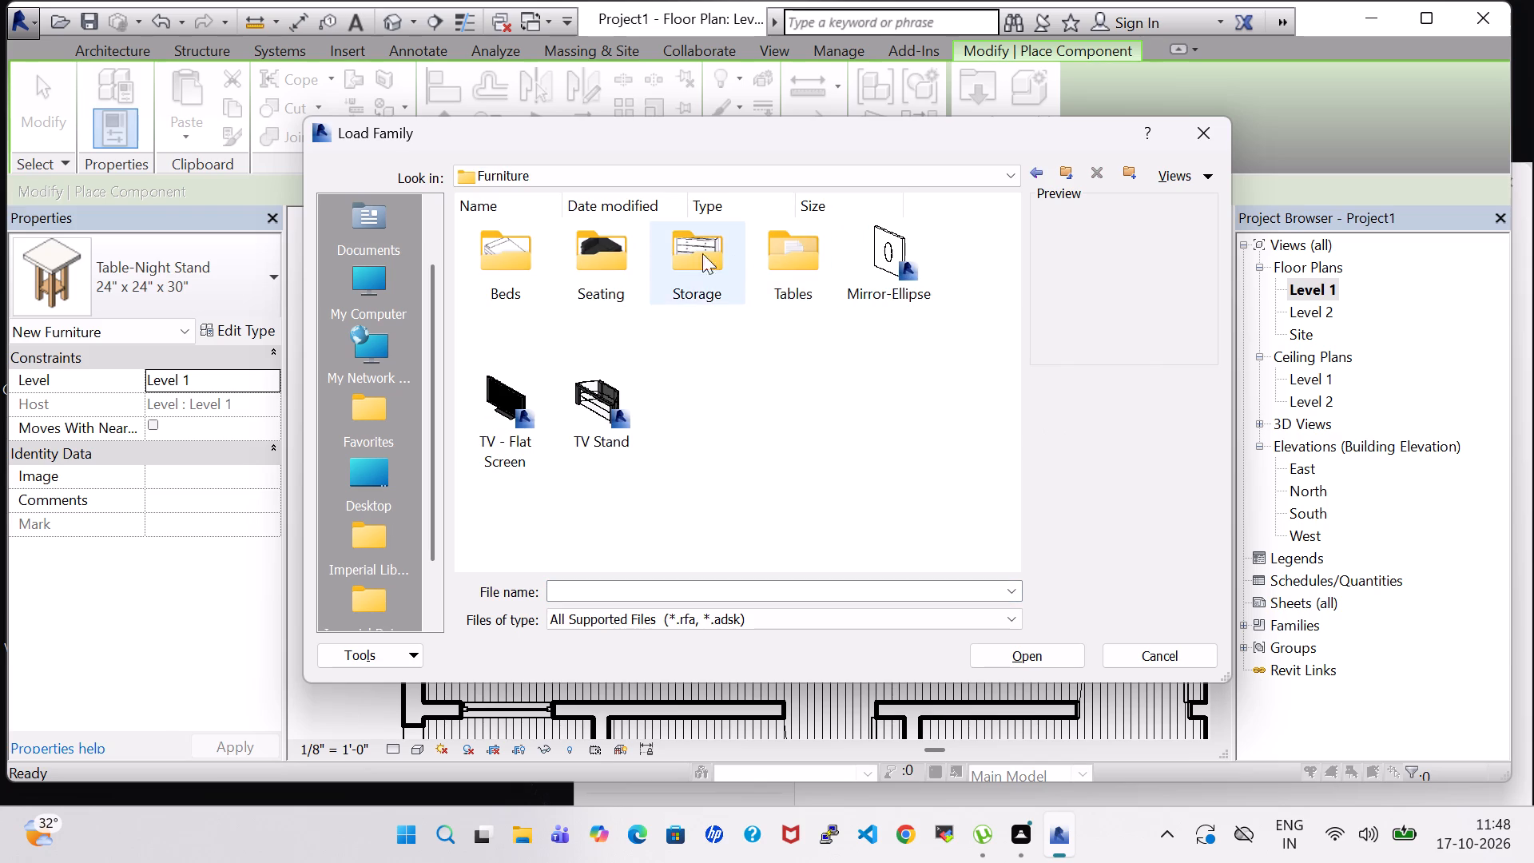
double_click(678, 253)
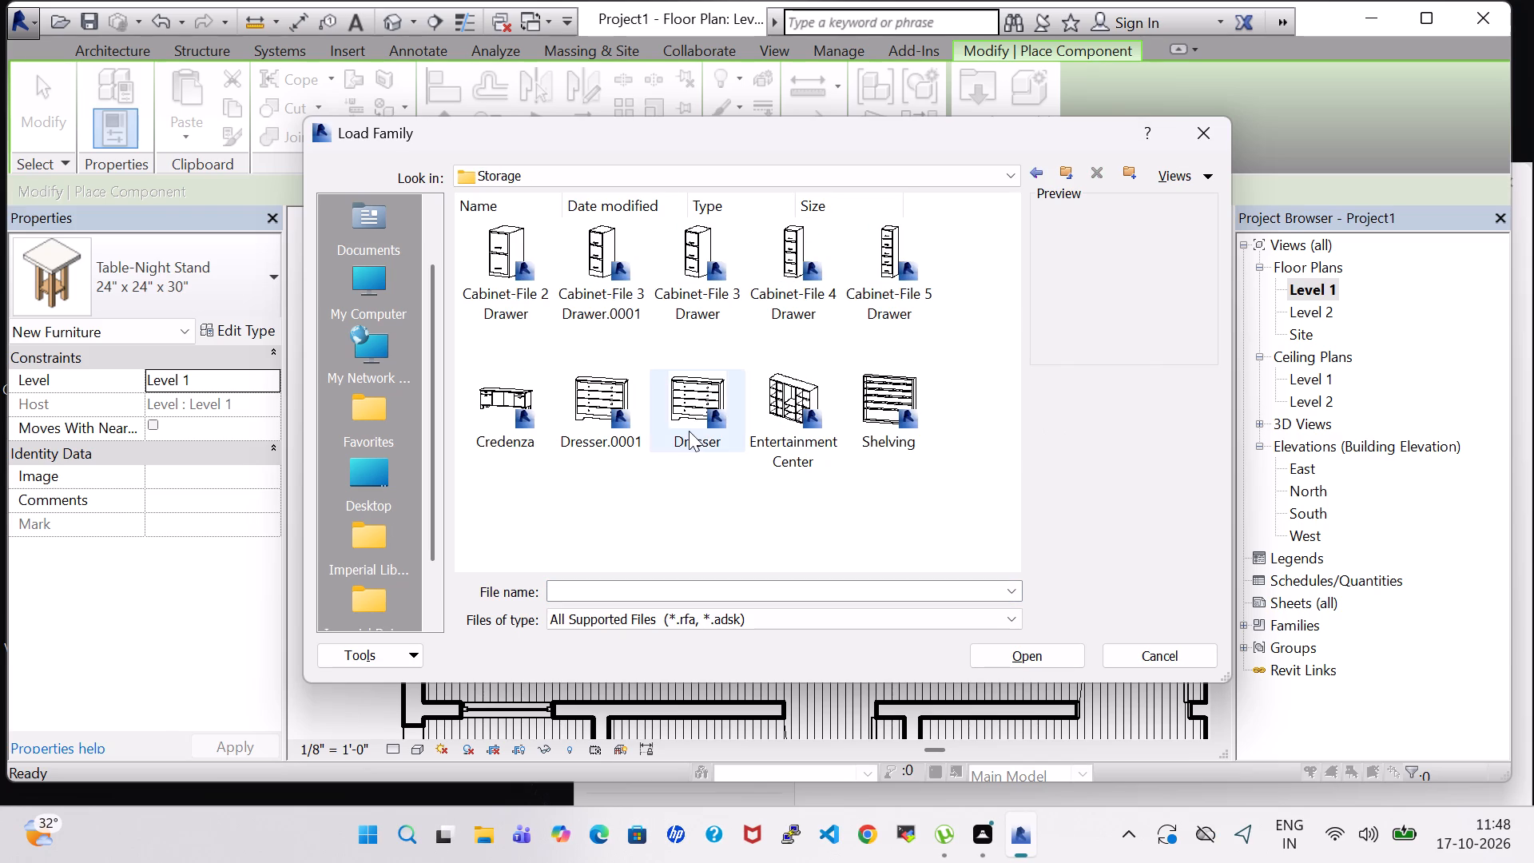
click(689, 431)
click(1036, 661)
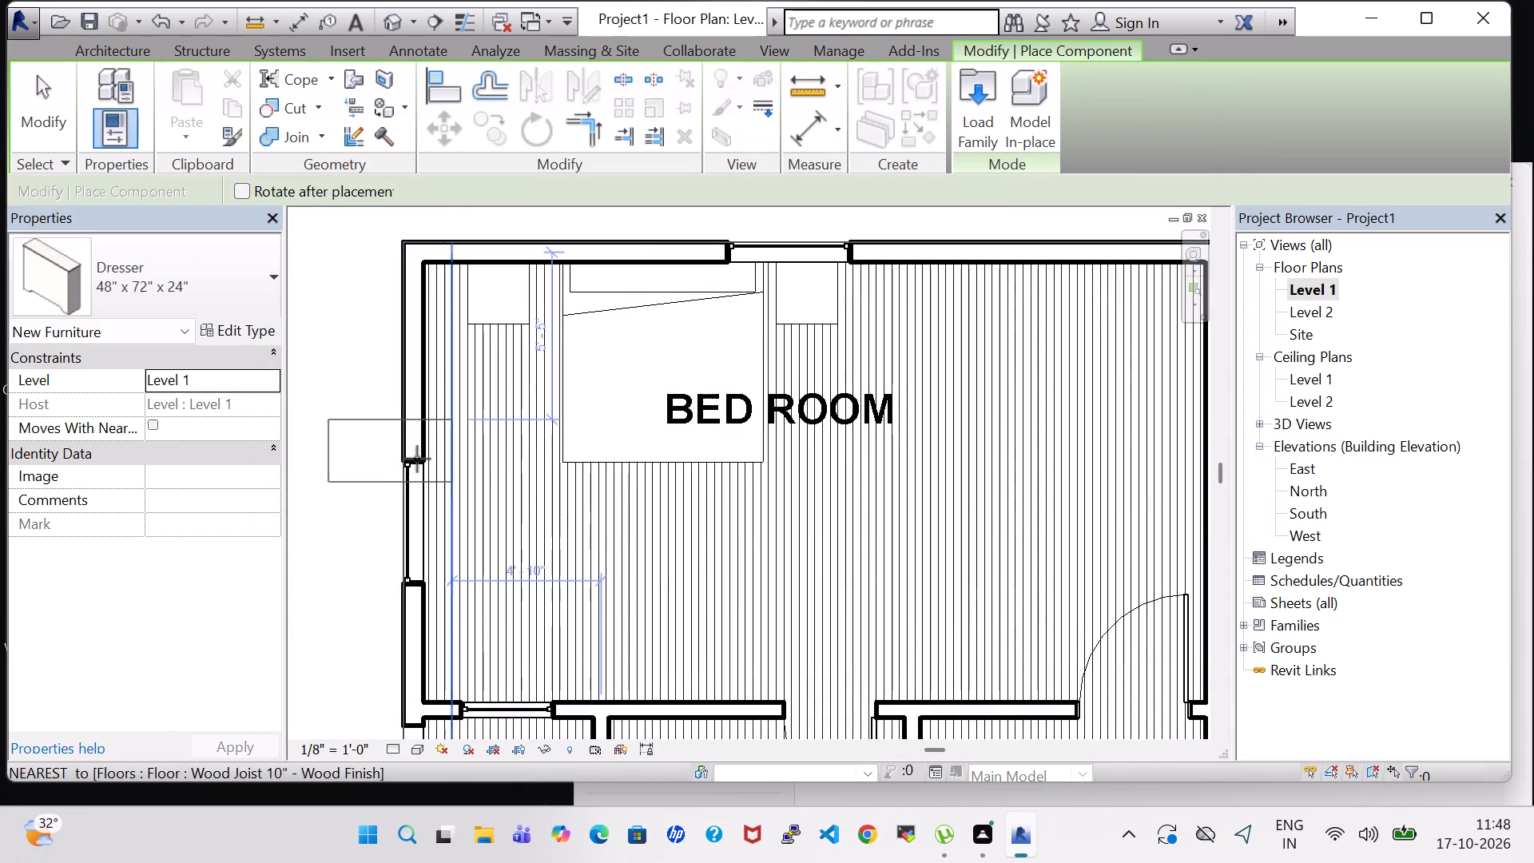
Place one 48" x 72" x 24" dresser, rotated to run along the northwest bedroom's west wall at the window, and end the placement.
key(space)
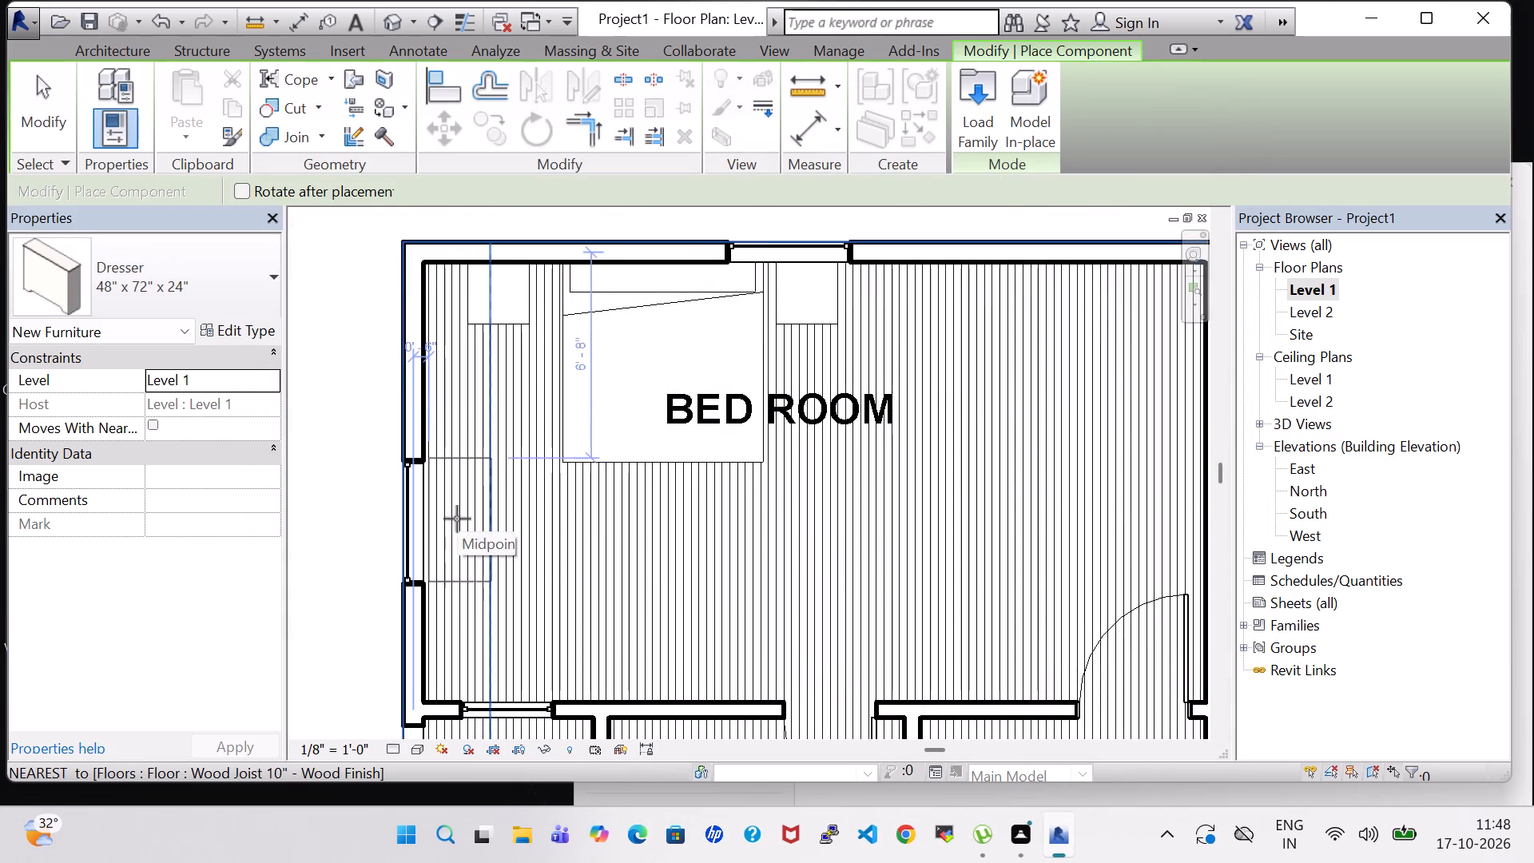
scroll(457, 519, up, 4)
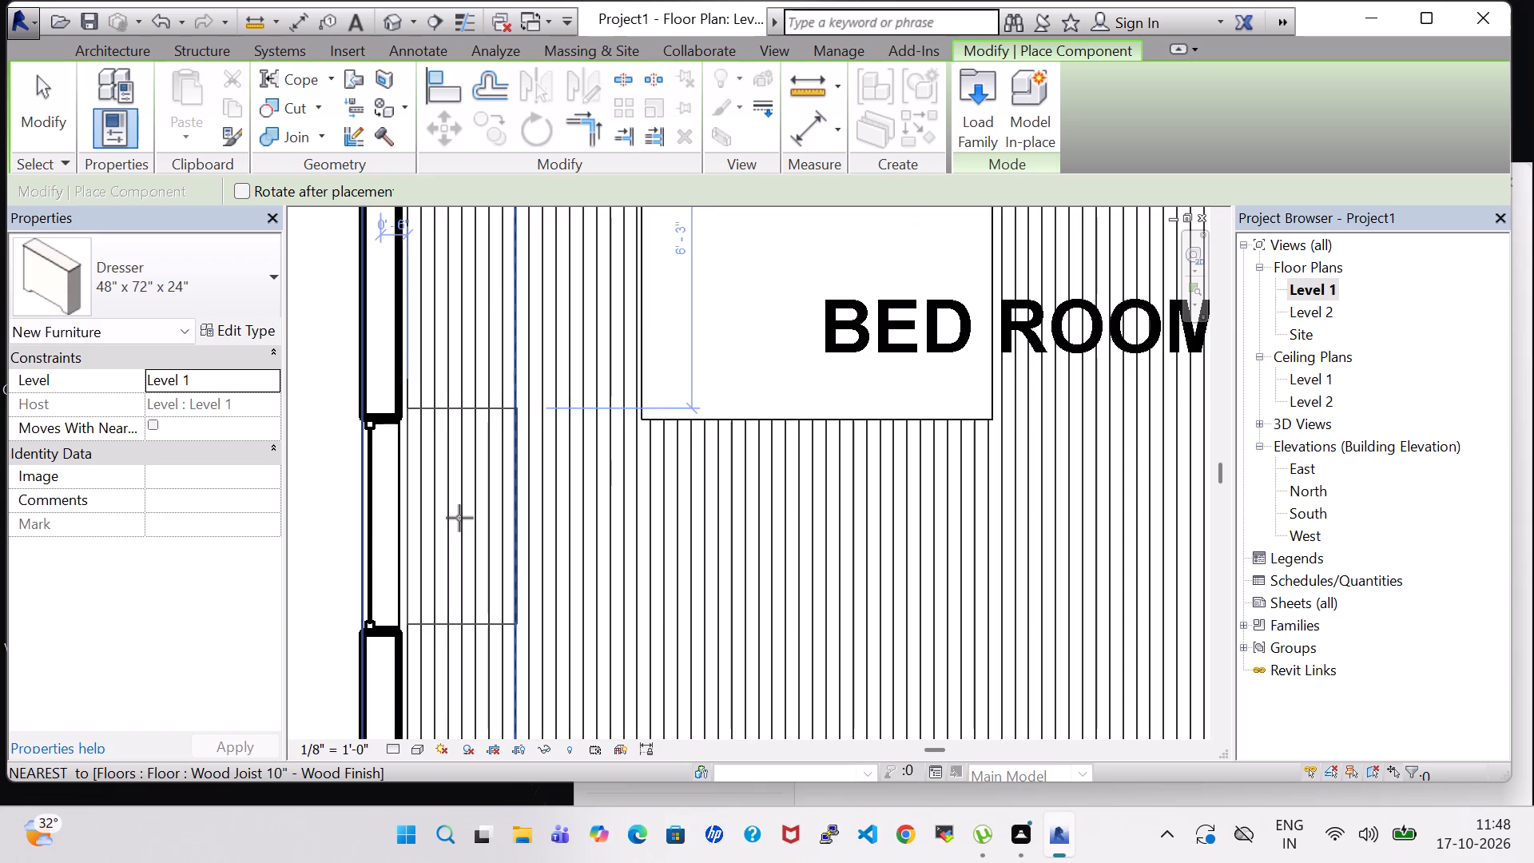
scroll(459, 518, down, 5)
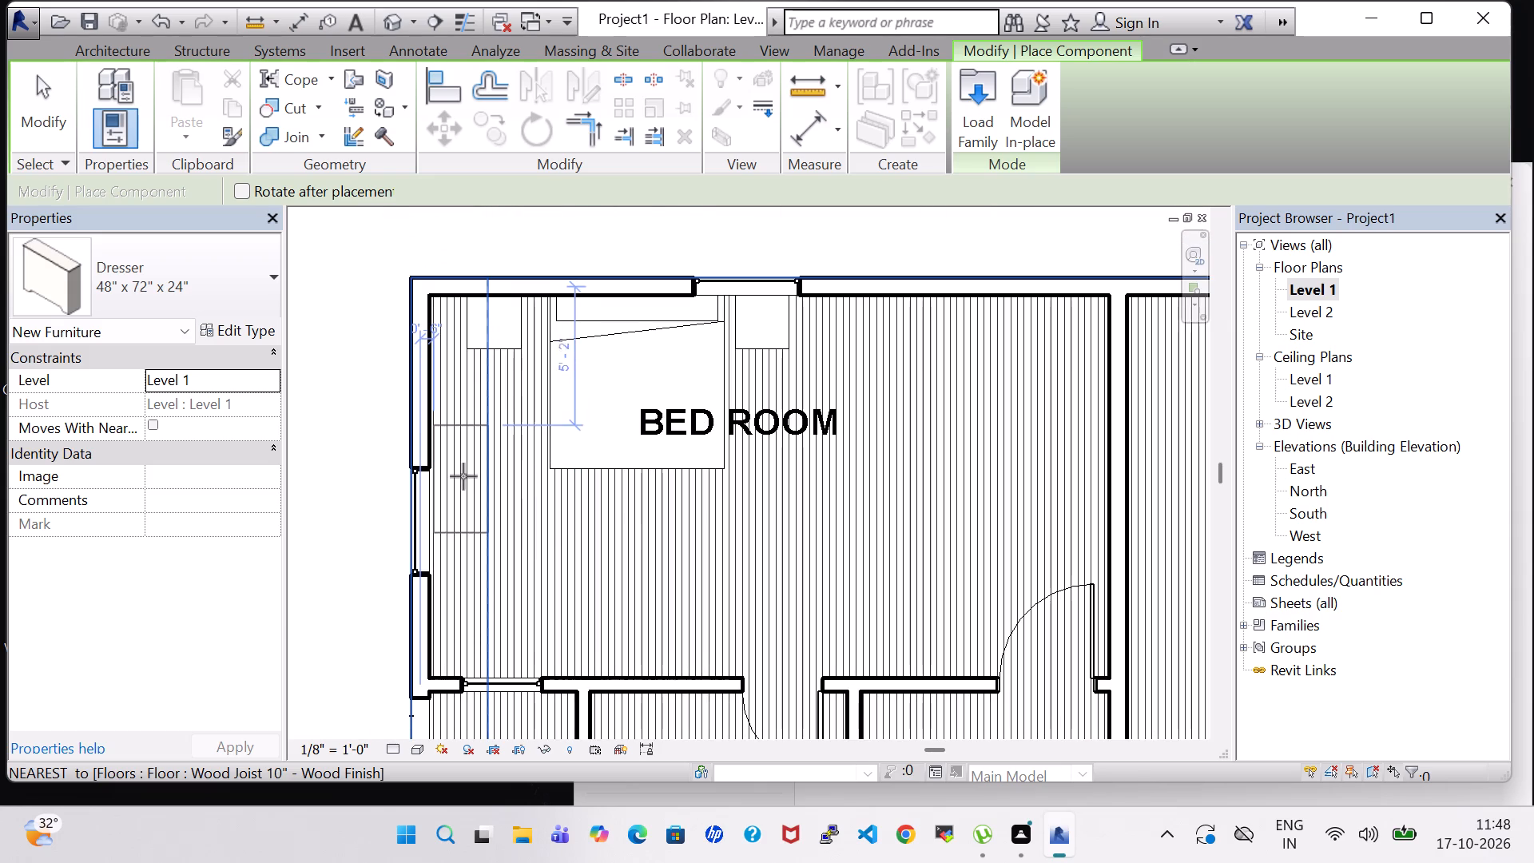
click(459, 525)
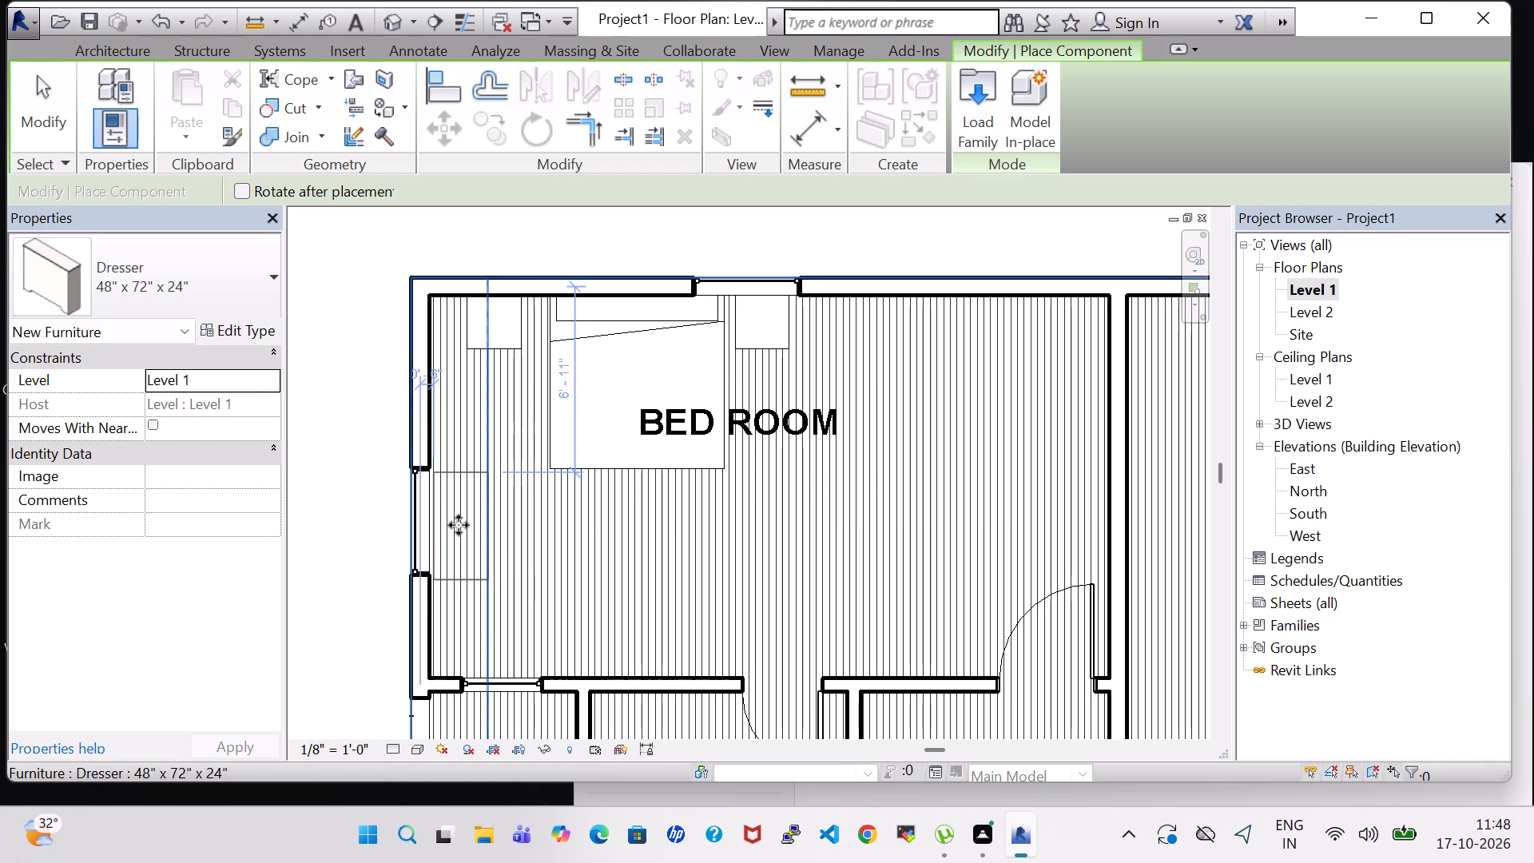
key(Escape)
key(Escape)
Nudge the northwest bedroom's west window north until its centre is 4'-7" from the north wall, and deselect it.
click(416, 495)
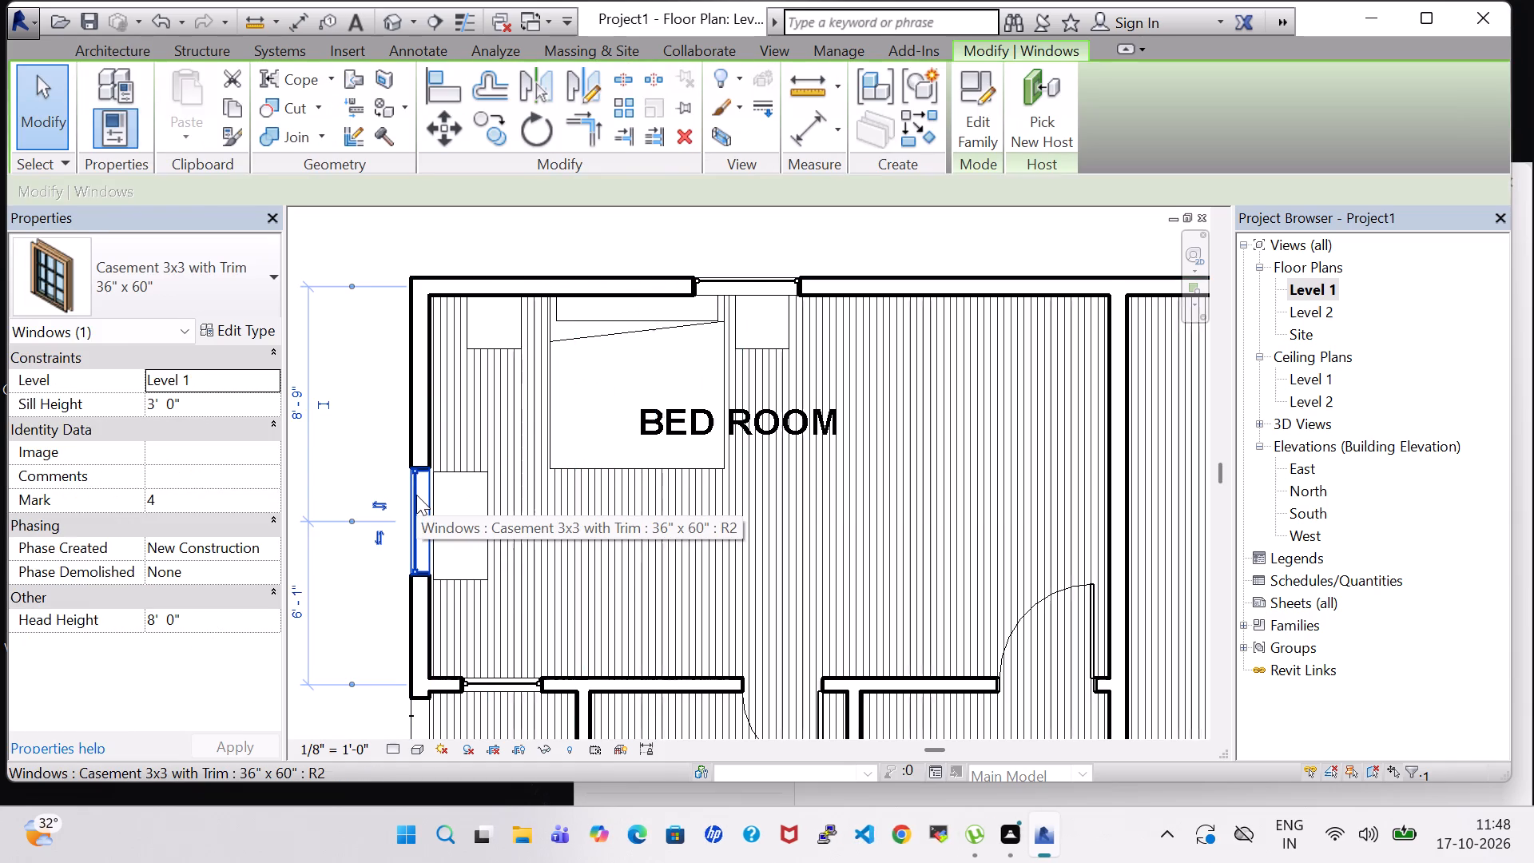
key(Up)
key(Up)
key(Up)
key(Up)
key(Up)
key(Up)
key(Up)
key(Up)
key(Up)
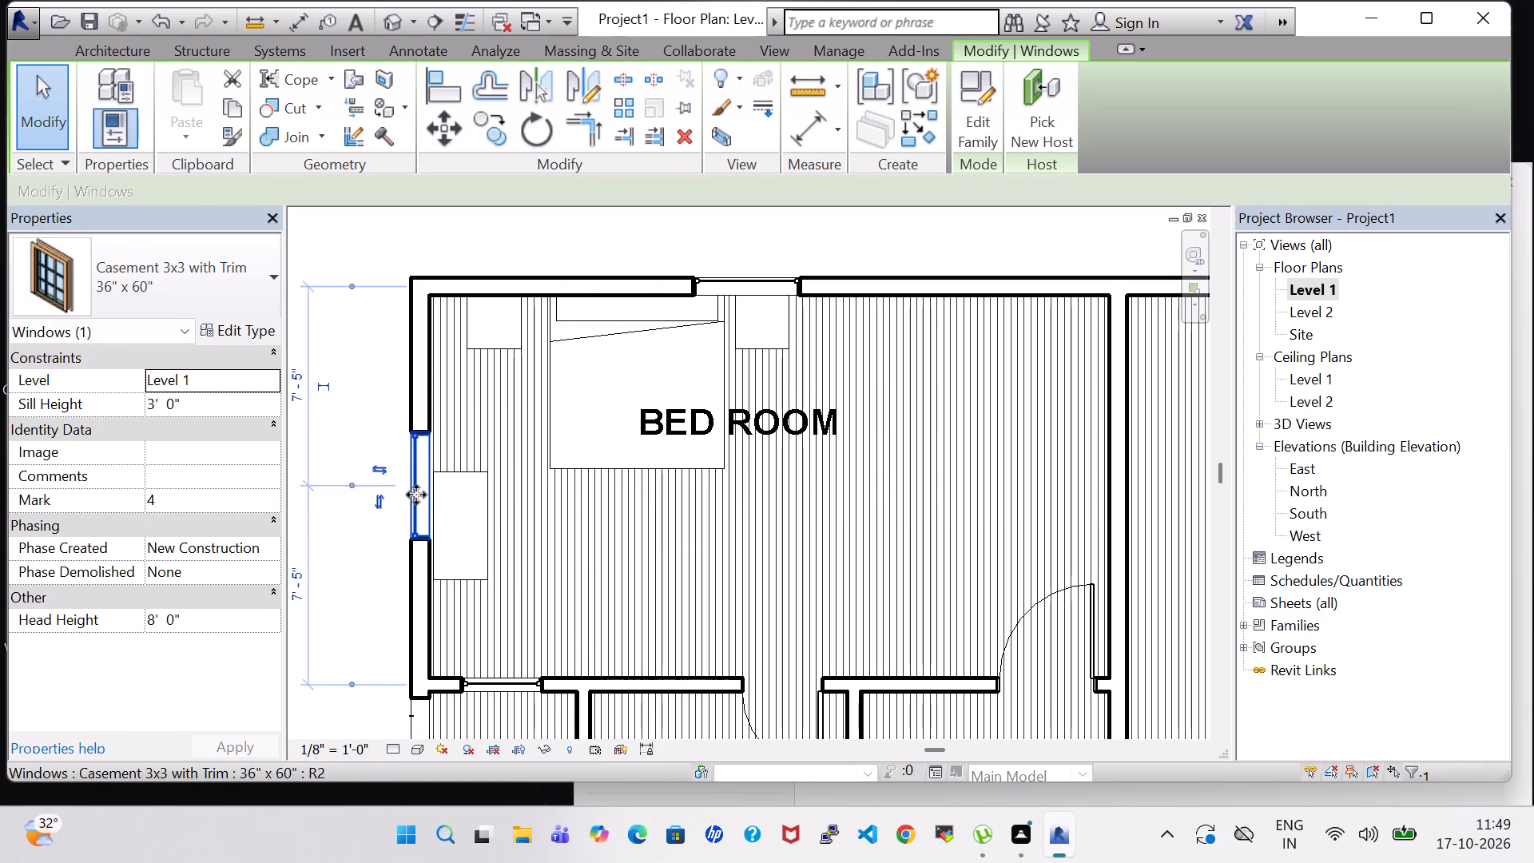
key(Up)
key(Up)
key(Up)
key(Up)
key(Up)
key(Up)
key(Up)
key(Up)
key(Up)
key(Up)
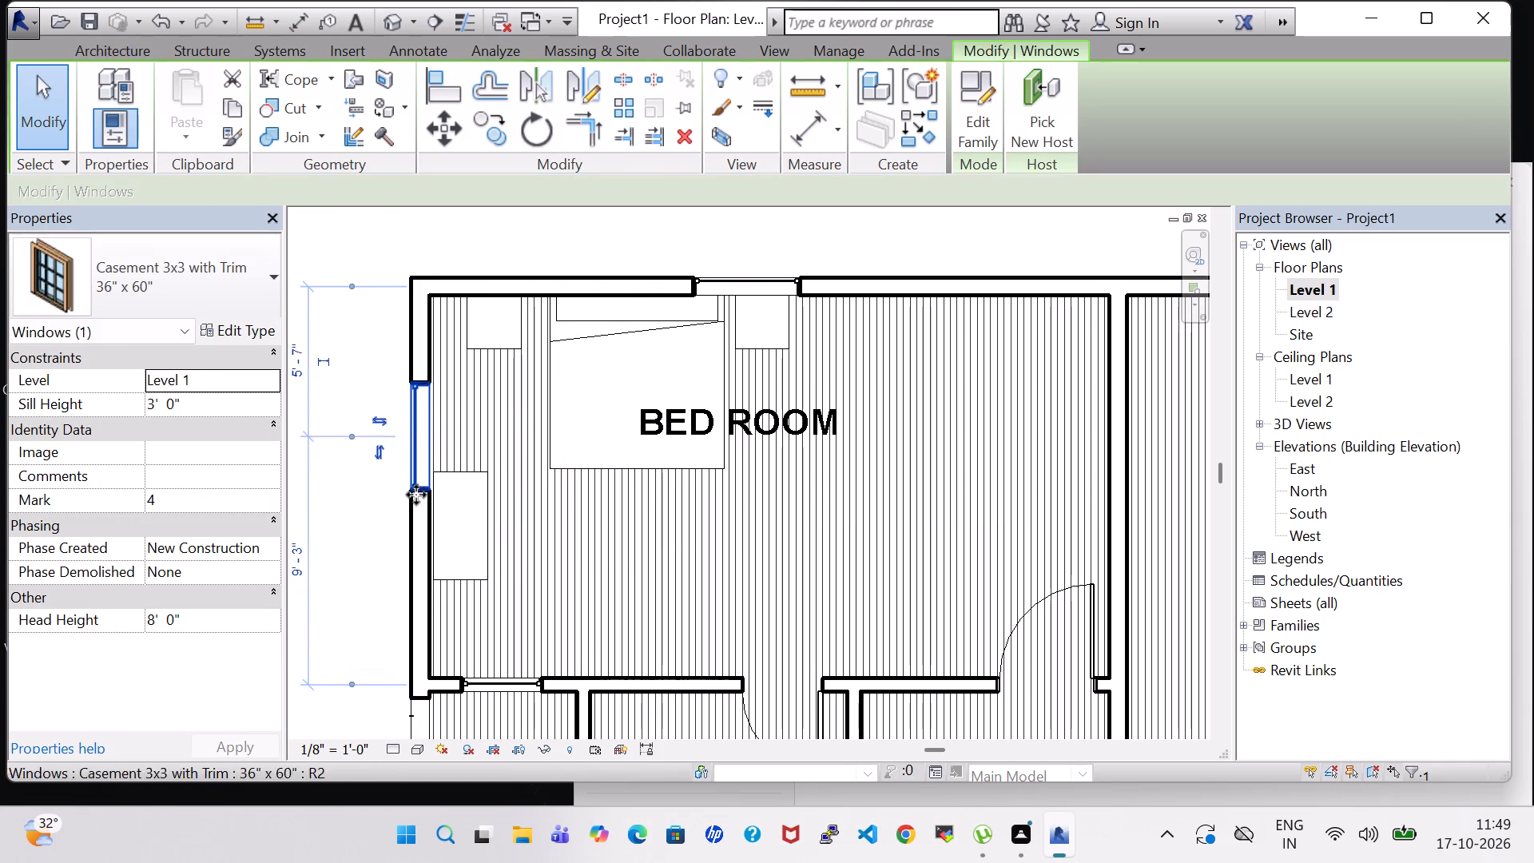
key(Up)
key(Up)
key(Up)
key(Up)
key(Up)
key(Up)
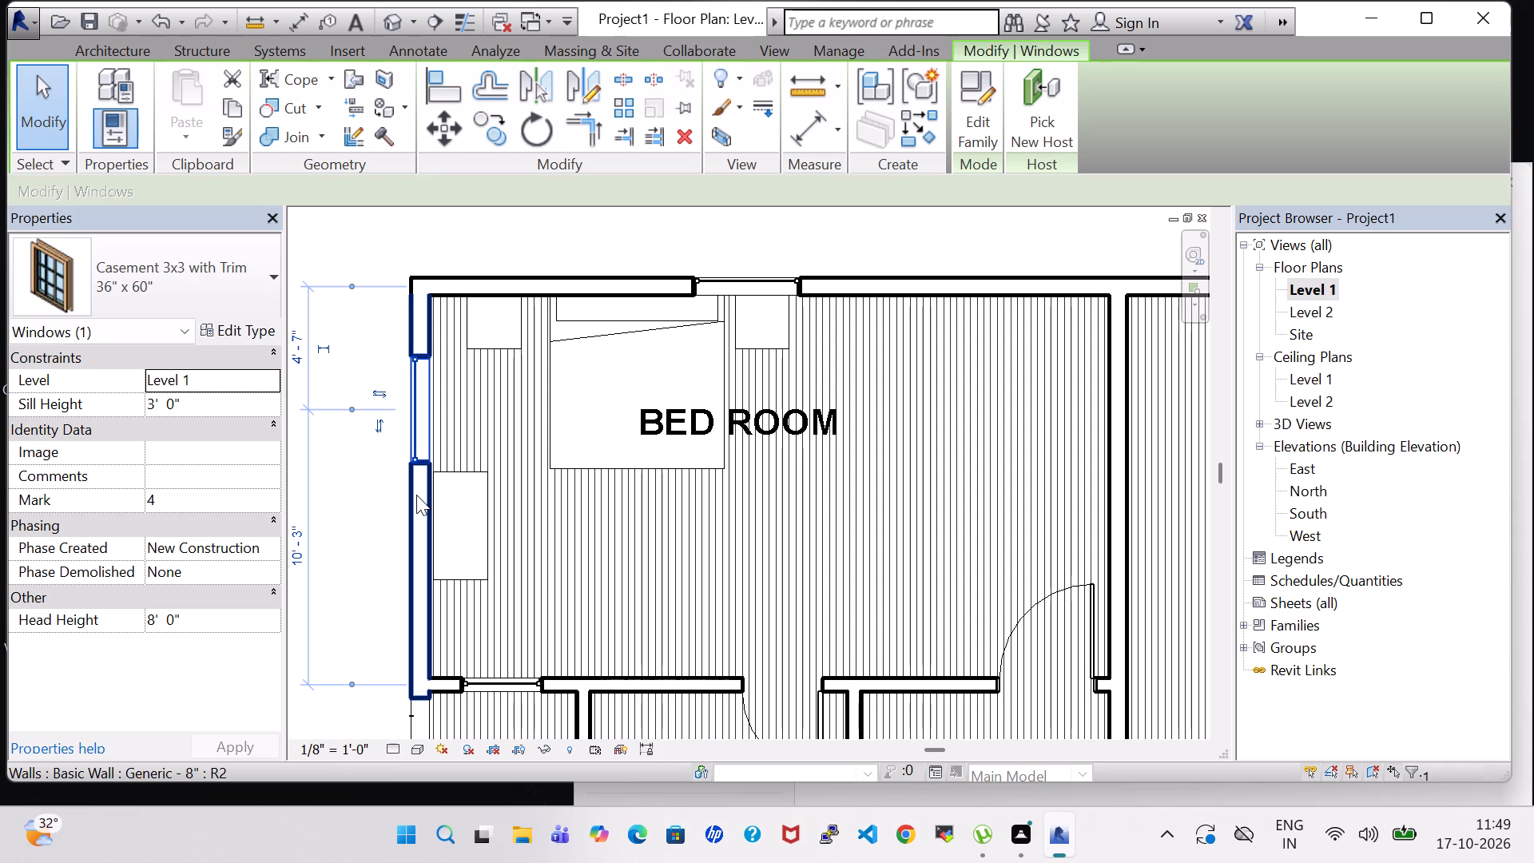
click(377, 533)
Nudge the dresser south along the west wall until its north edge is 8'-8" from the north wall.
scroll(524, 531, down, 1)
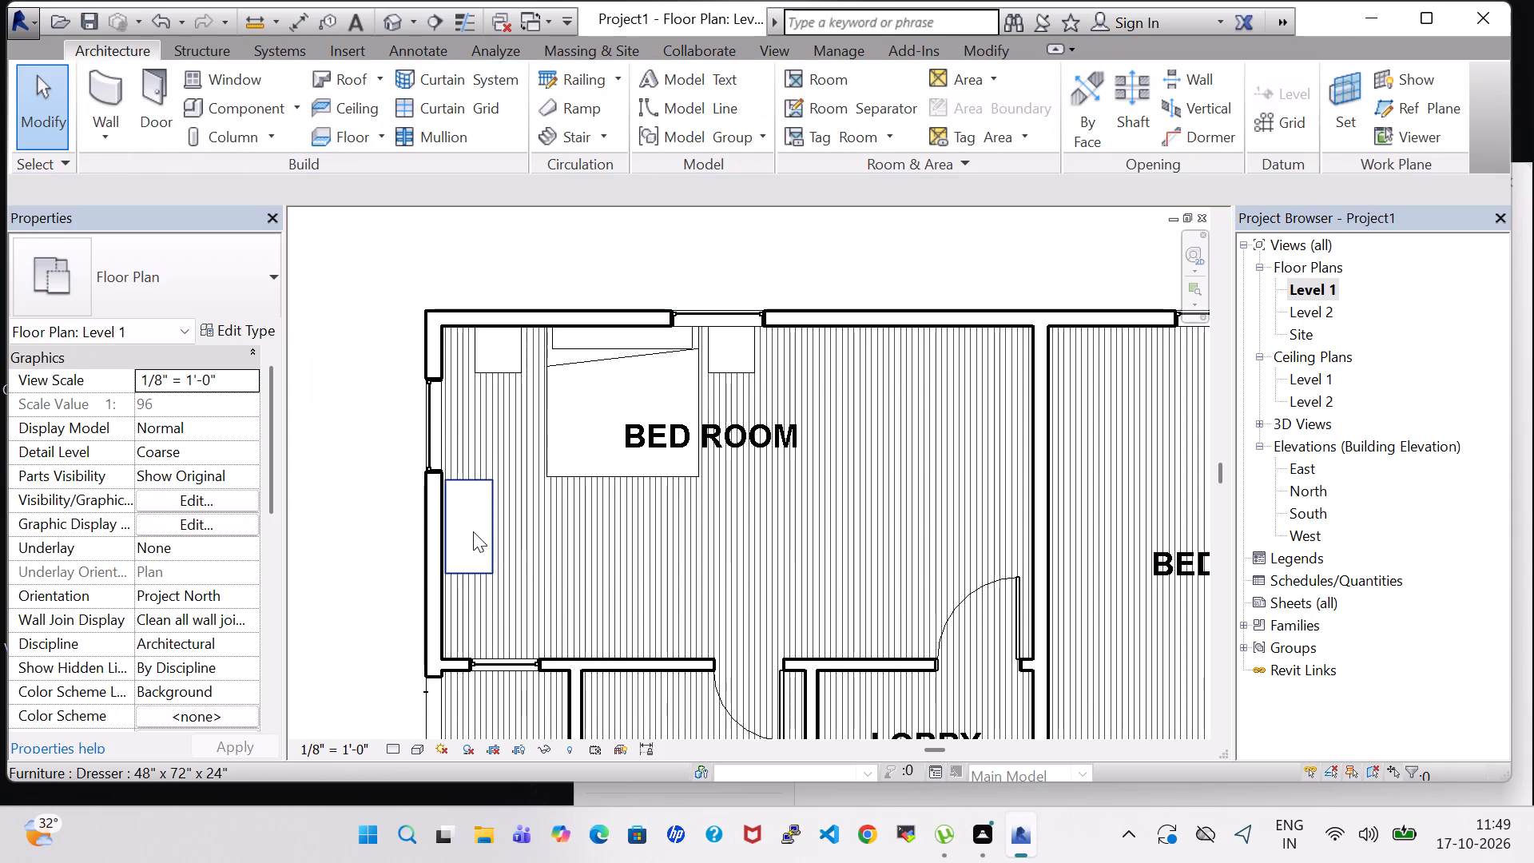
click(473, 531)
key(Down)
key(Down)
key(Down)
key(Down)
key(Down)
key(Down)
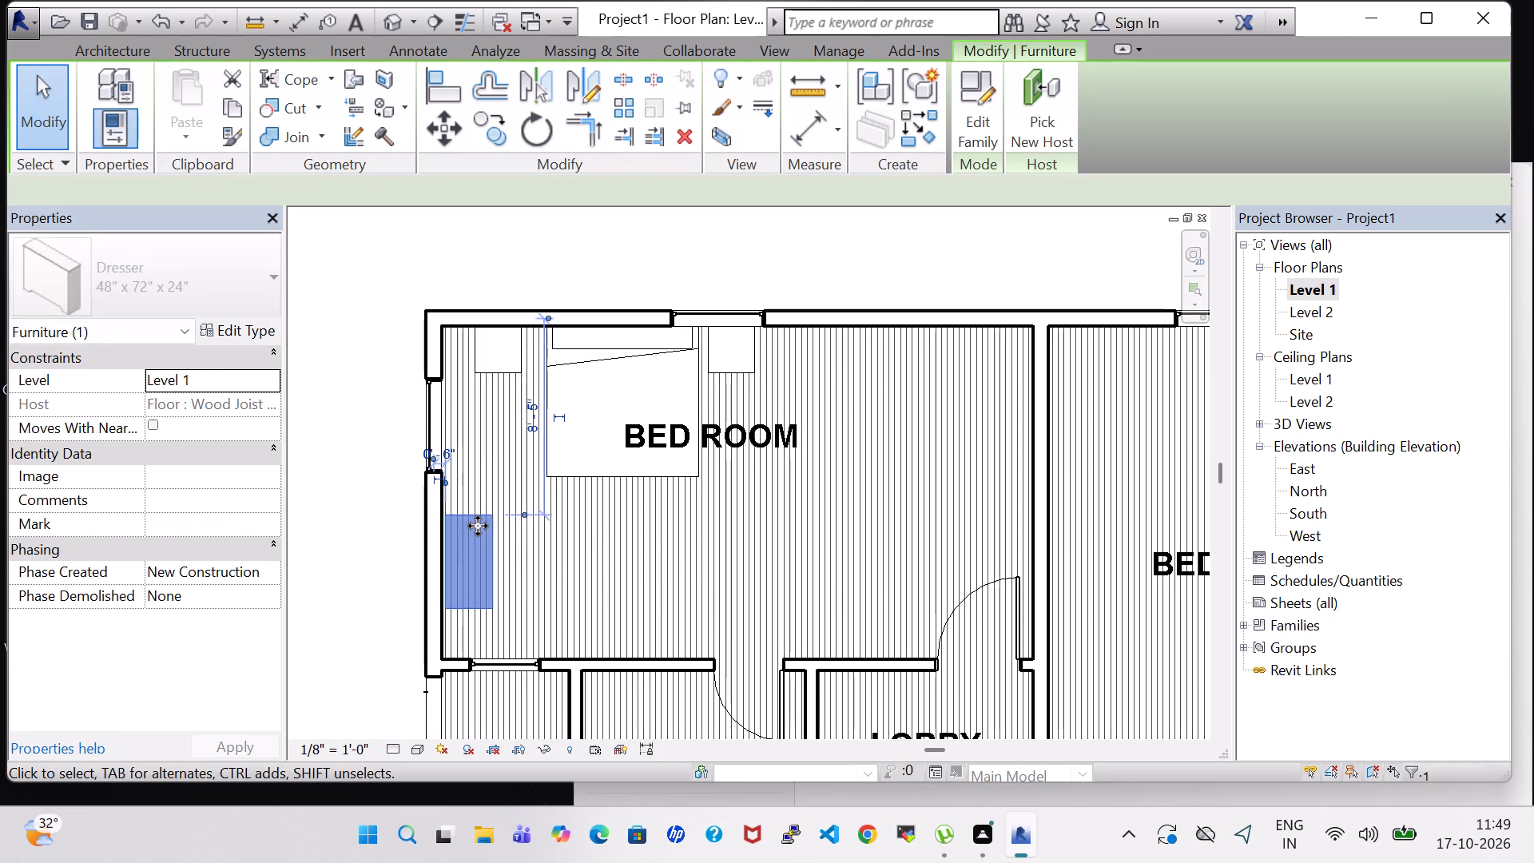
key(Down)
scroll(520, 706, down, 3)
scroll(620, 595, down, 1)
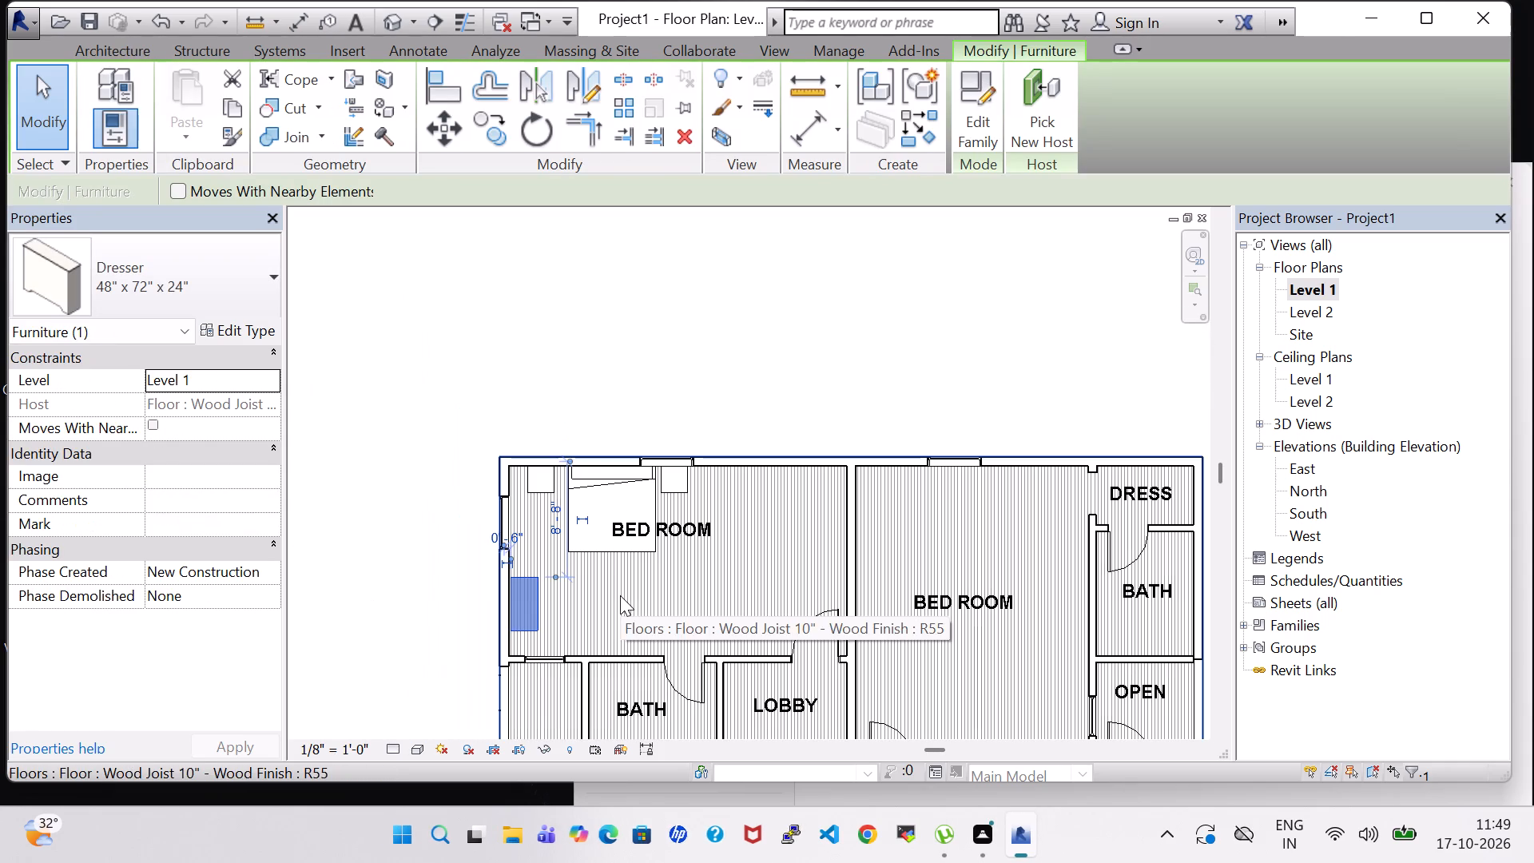
Nudge the northwest bedroom's west window south until its centre is 10'-10" from the north wall.
scroll(653, 655, up, 2)
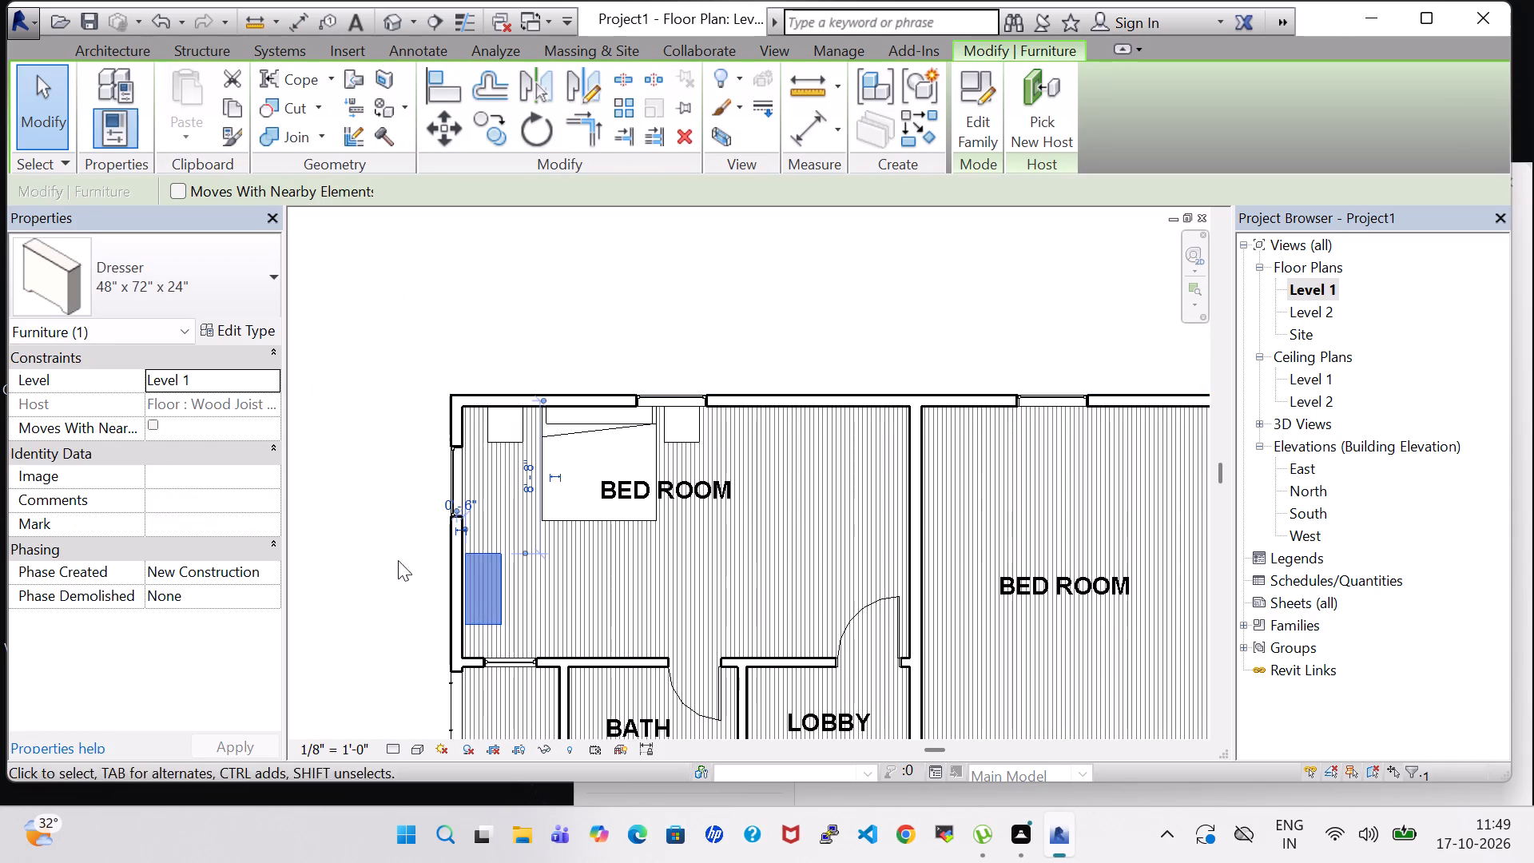
click(459, 478)
key(Down)
key(Down)
key(Down)
key(Down)
key(Down)
key(Down)
key(Down)
key(Down)
key(Down)
key(Down)
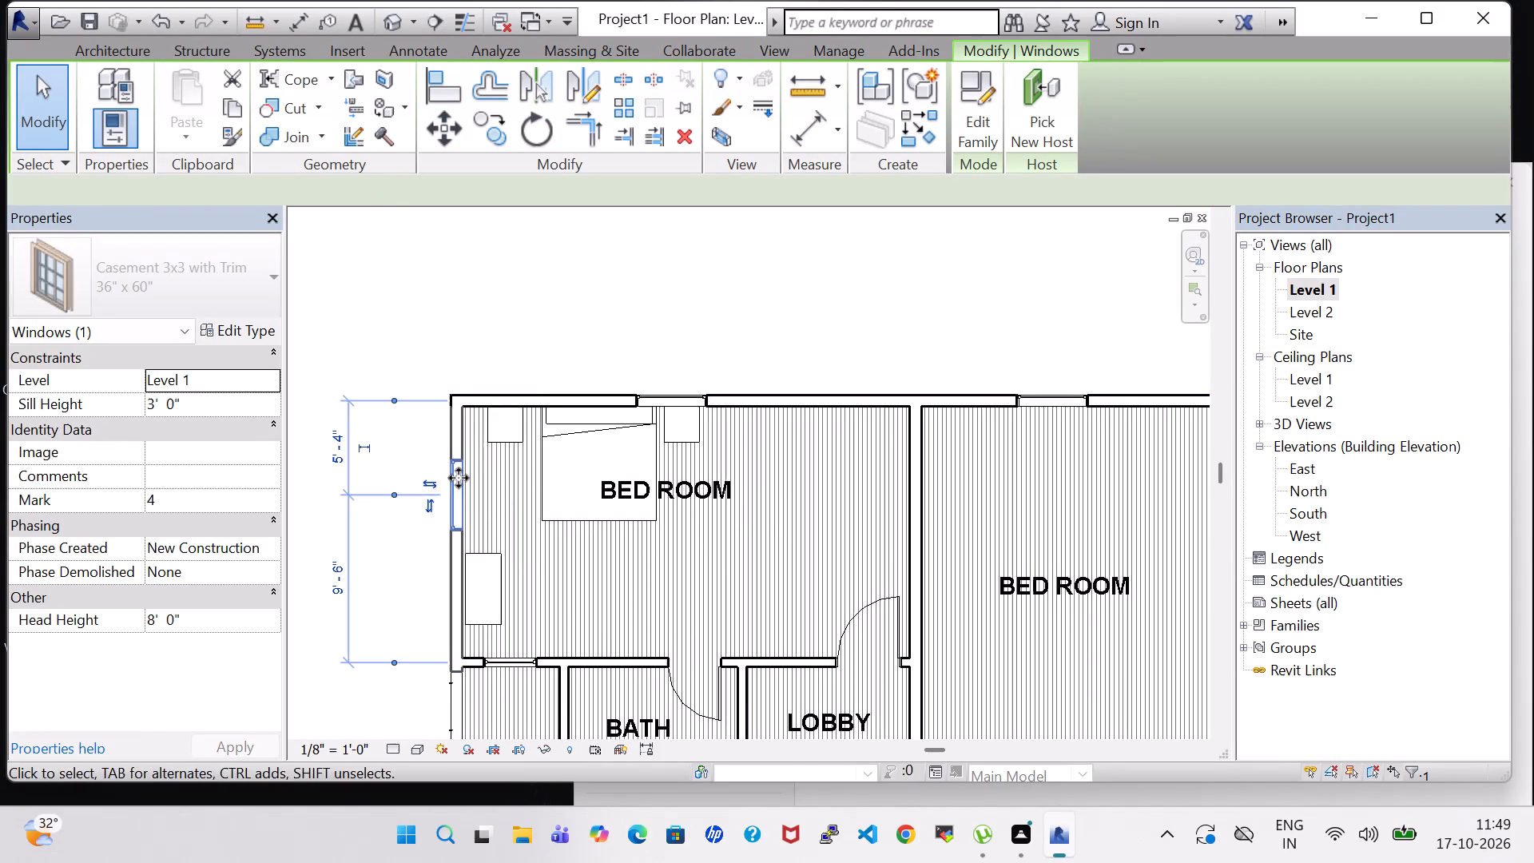
key(Down)
key(Down)
key(Down)
key(Down)
key(Down)
key(Down)
key(Down)
key(Down)
key(Down)
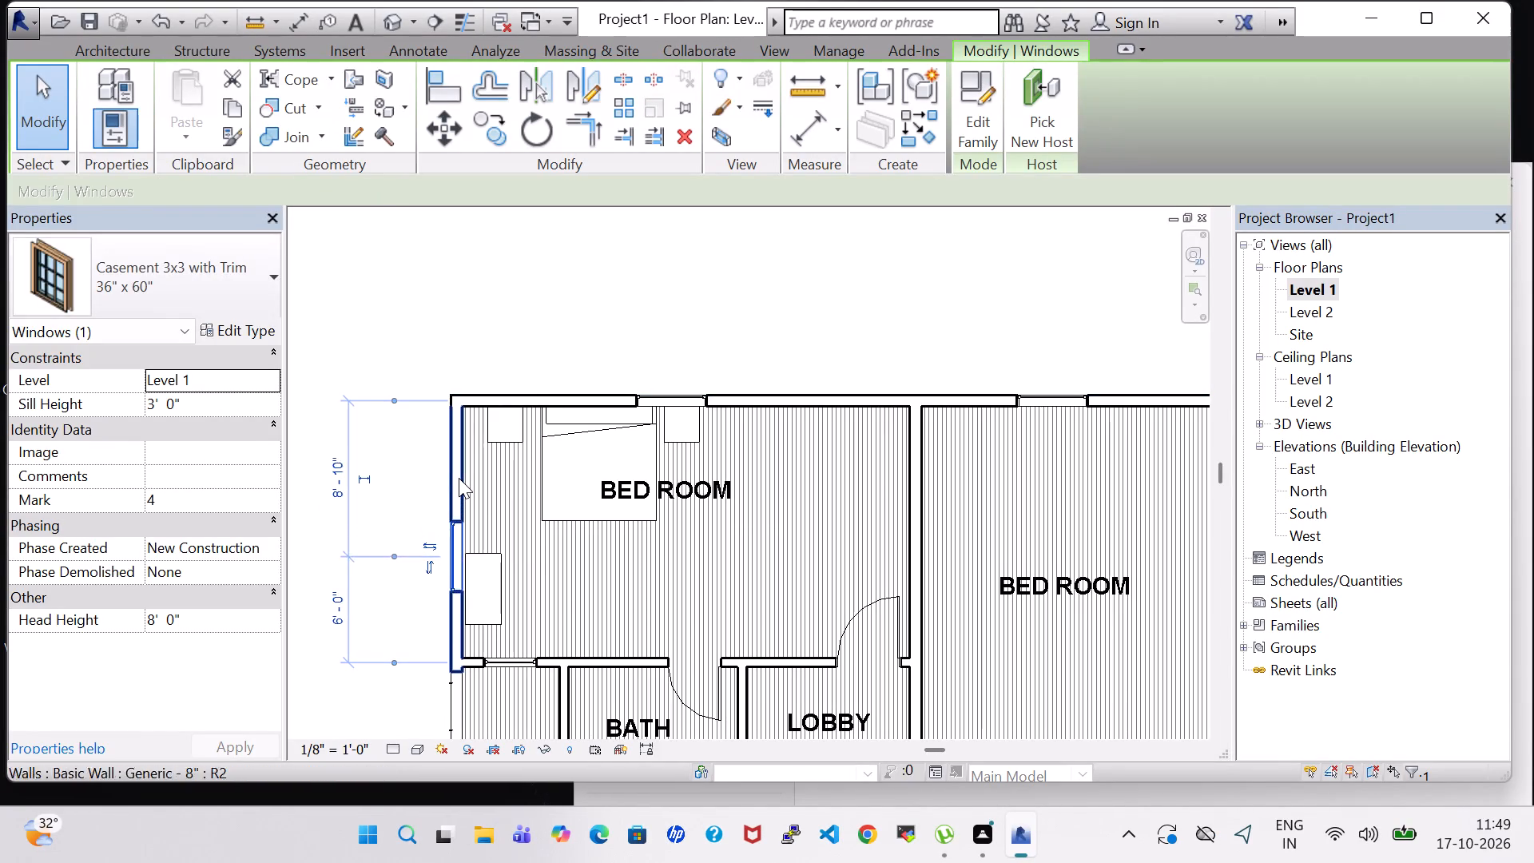
key(Down)
key(Down)
key(Down)
key(Down)
key(Down)
key(Down)
key(Down)
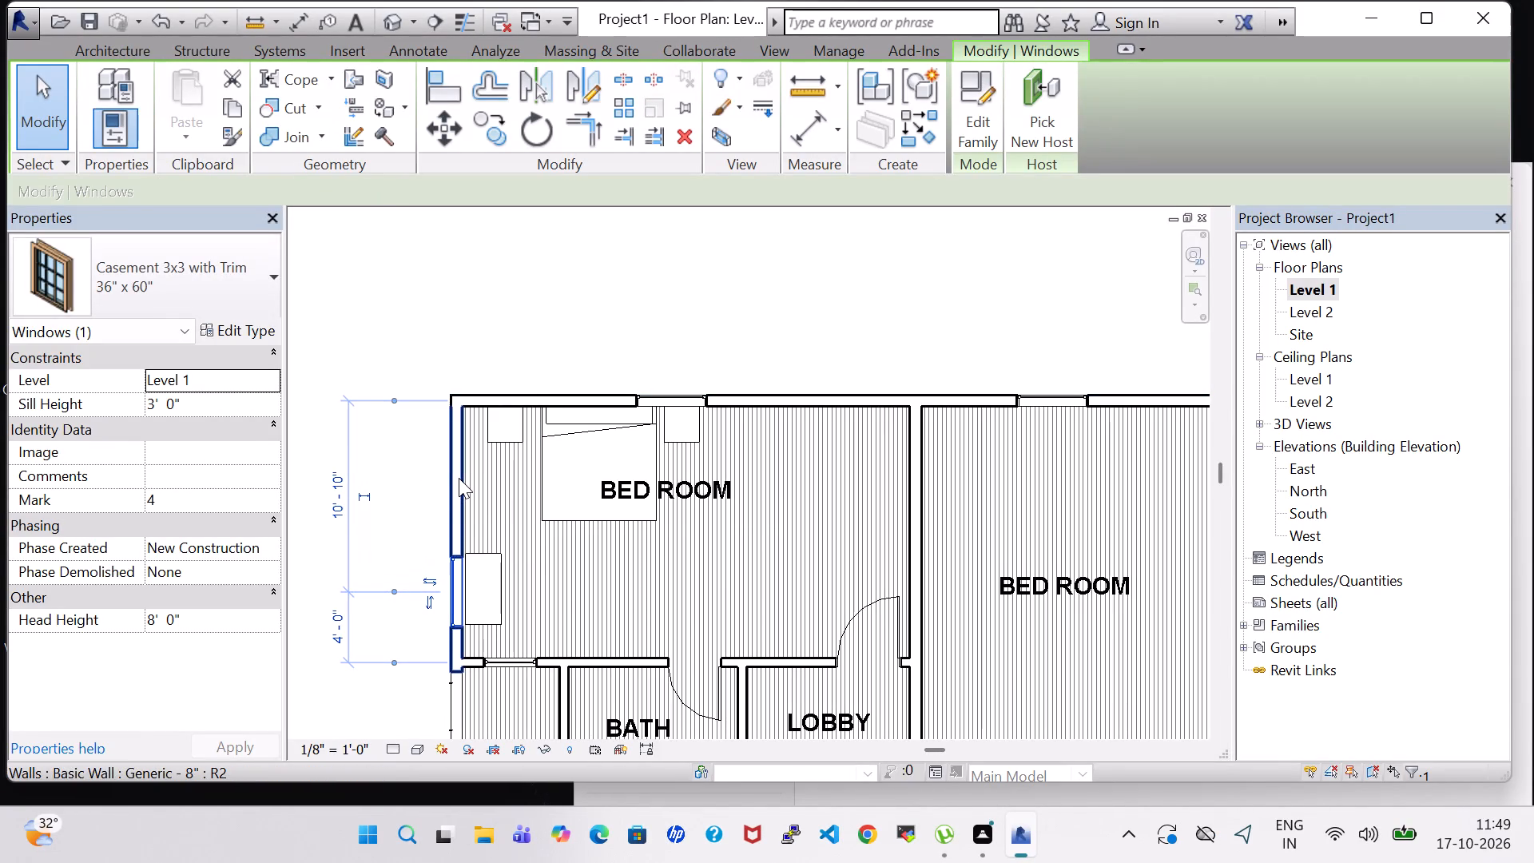
Nudge the dresser north along the west wall until its north edge is about 4'-2" from the north wall, and deselect it.
click(495, 554)
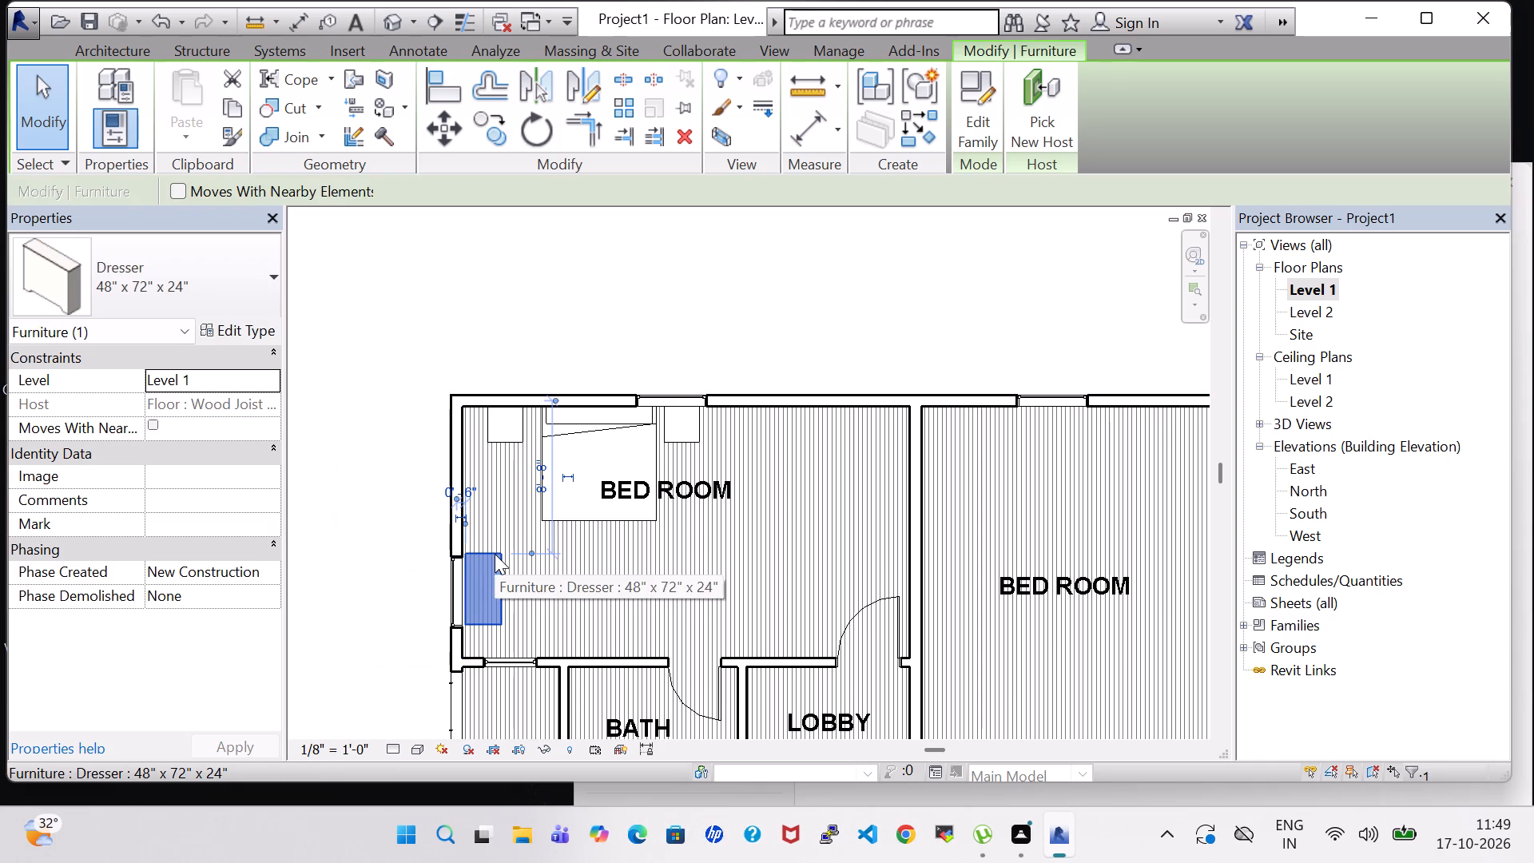
key(Up)
key(Up)
key(Up)
key(Up)
key(Up)
key(Up)
key(Up)
key(Up)
key(Up)
key(Up)
key(Up)
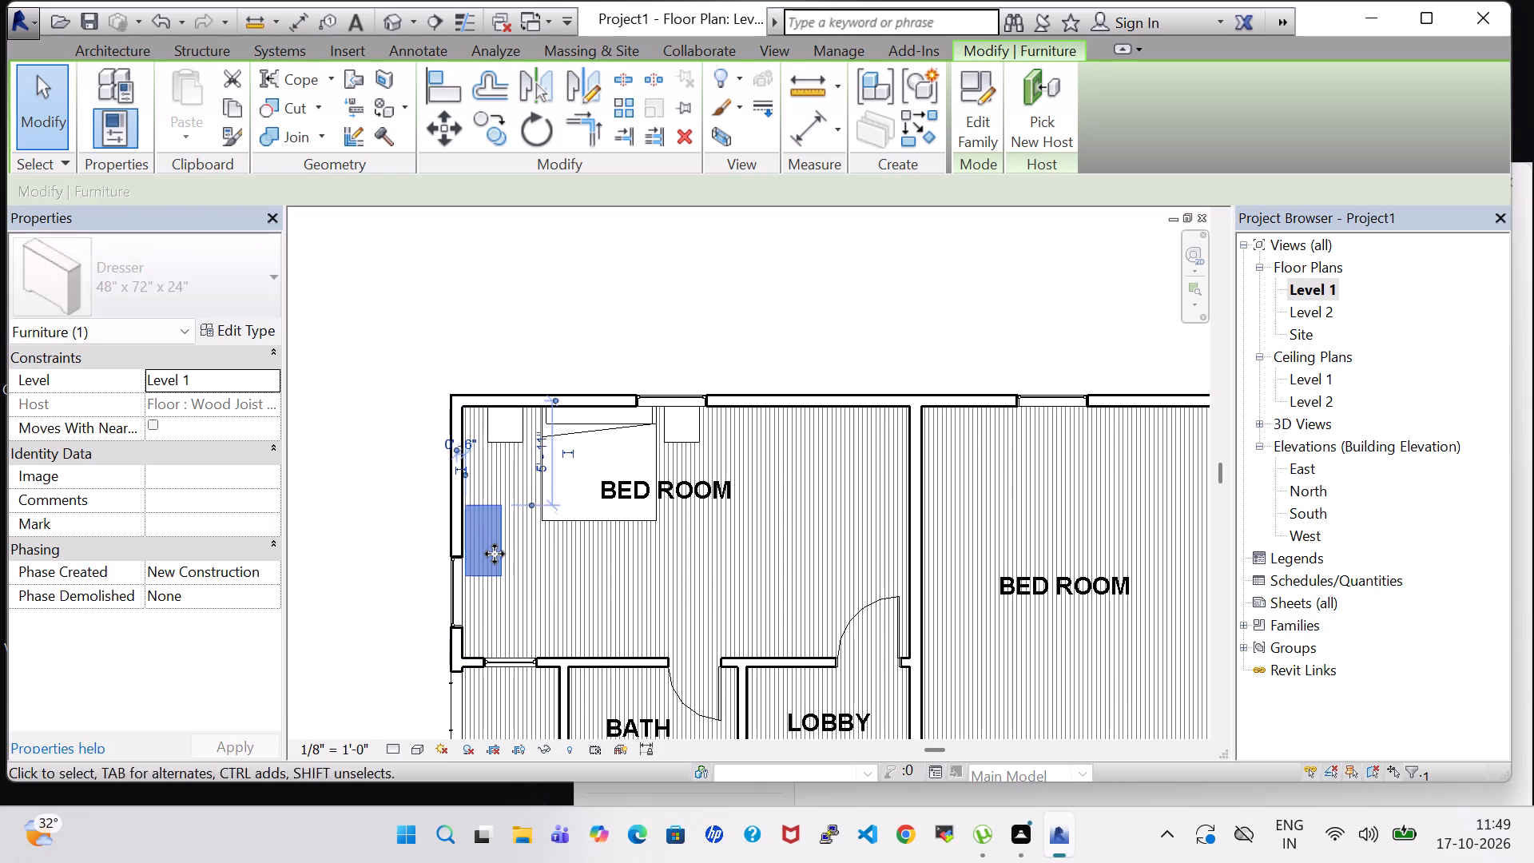
key(Up)
key(Up)
key(Up)
key(Up)
key(Up)
key(Up)
key(Up)
key(Up)
key(Up)
key(Up)
key(Up)
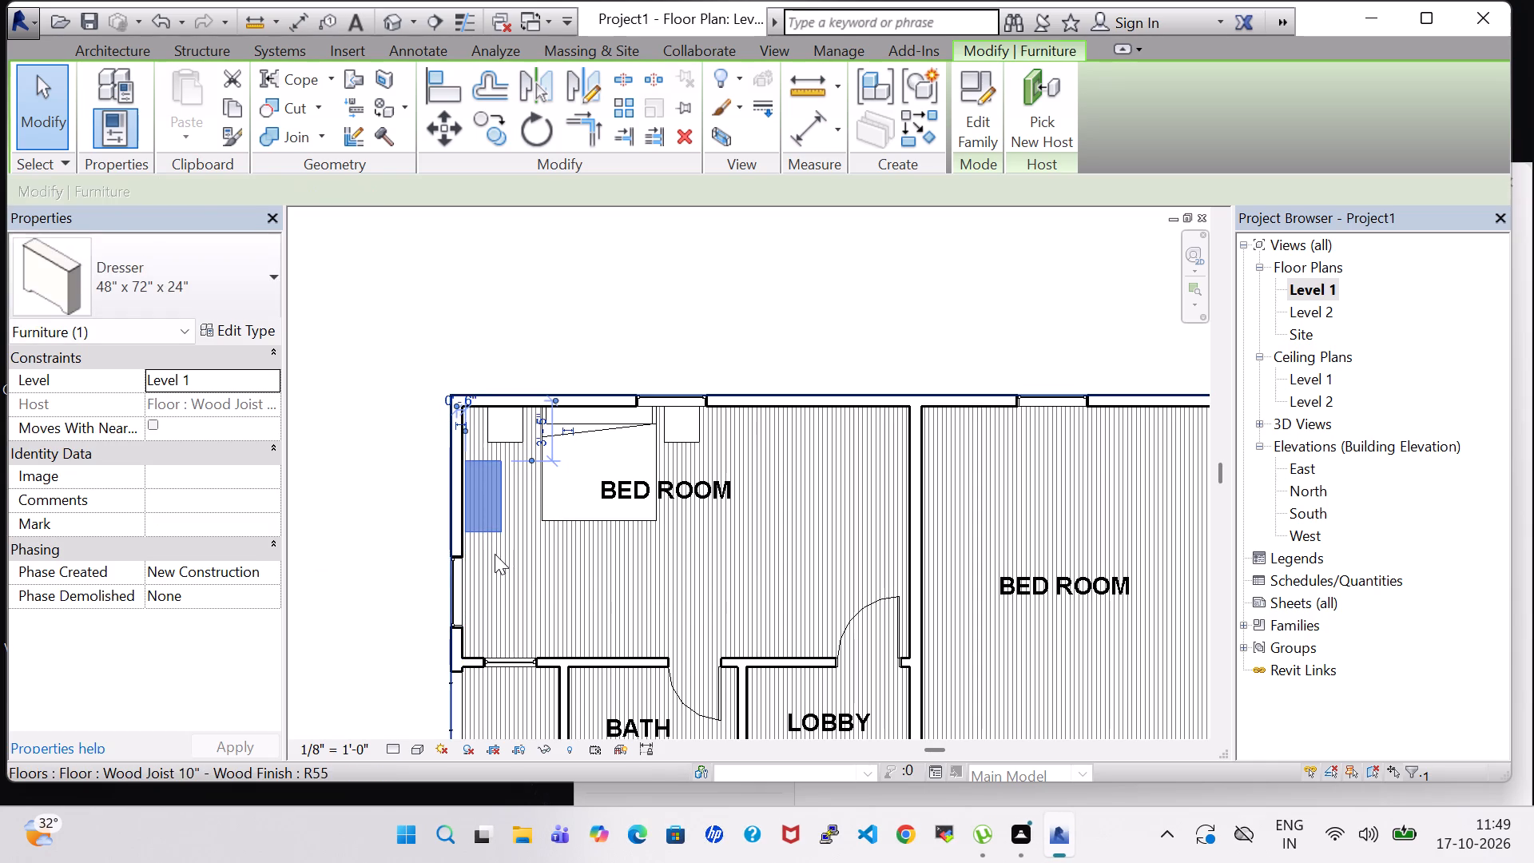
key(Down)
key(Down)
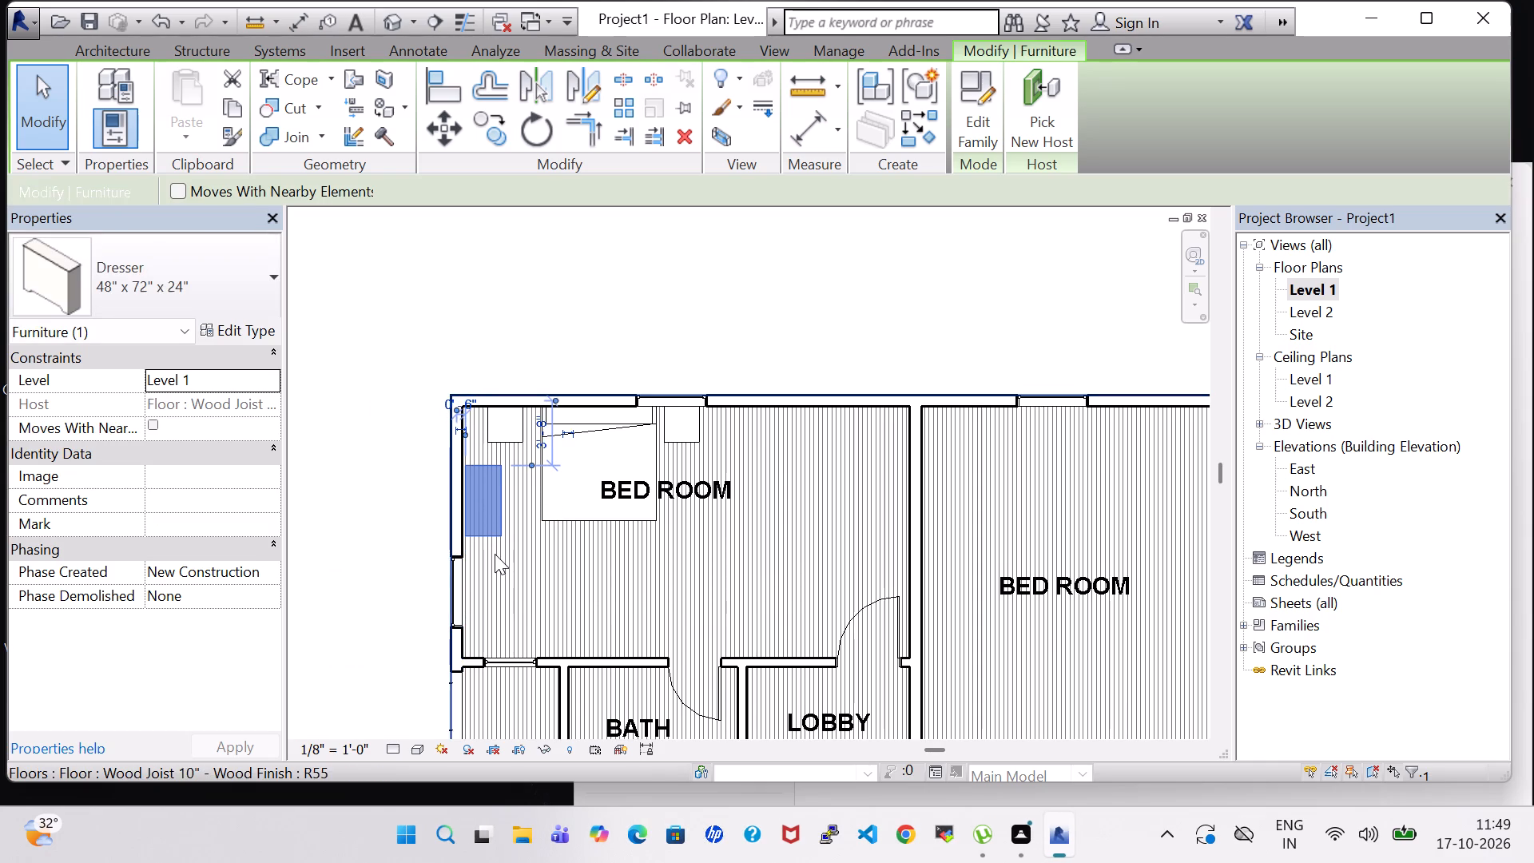
key(Down)
key(Down)
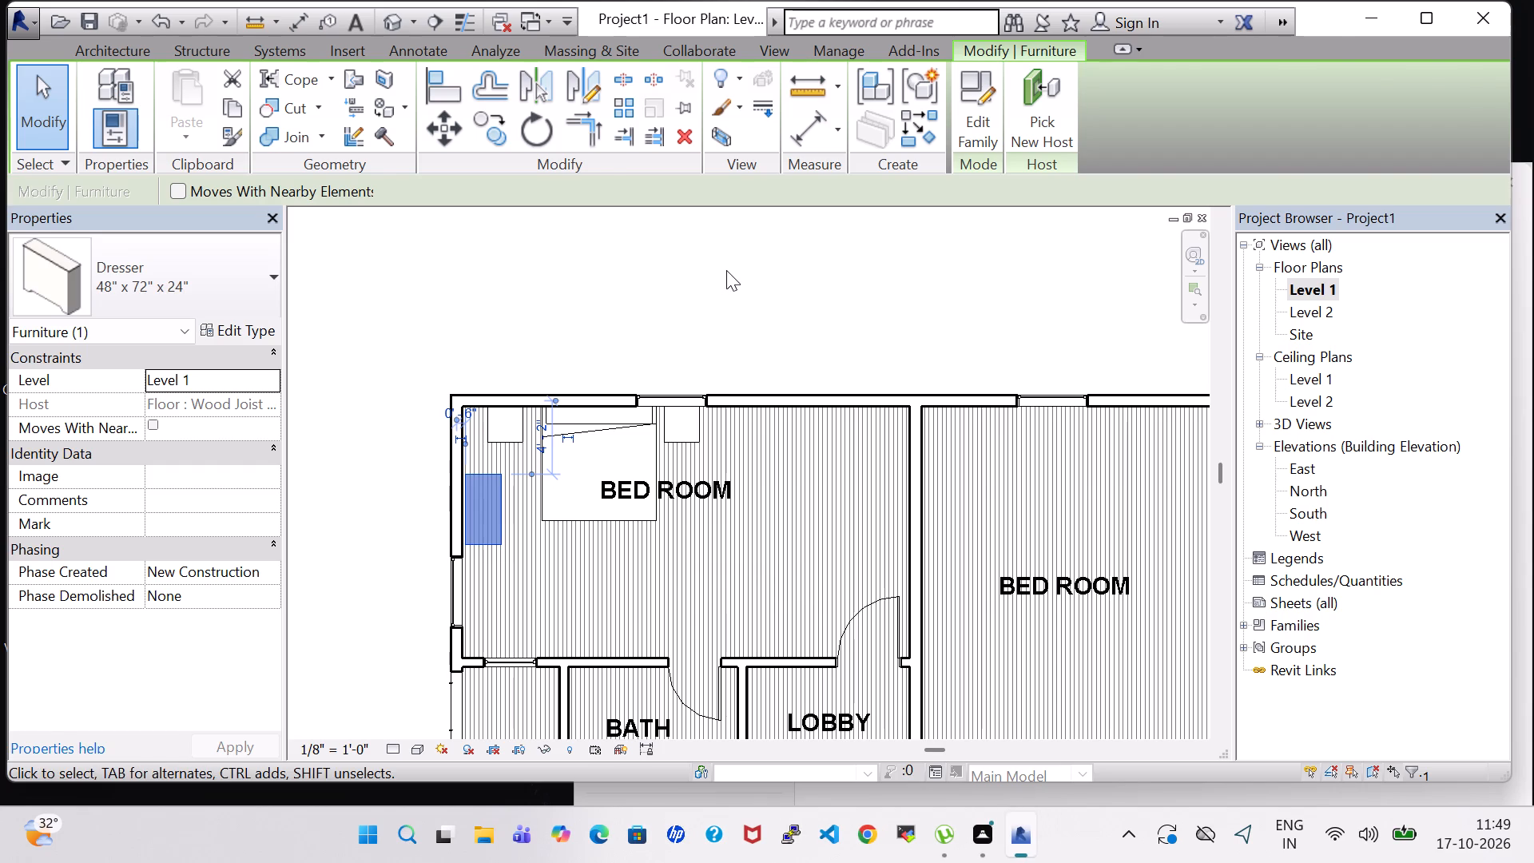
click(726, 270)
Load the Shelving family from the Furniture Storage folder of the family library.
click(229, 113)
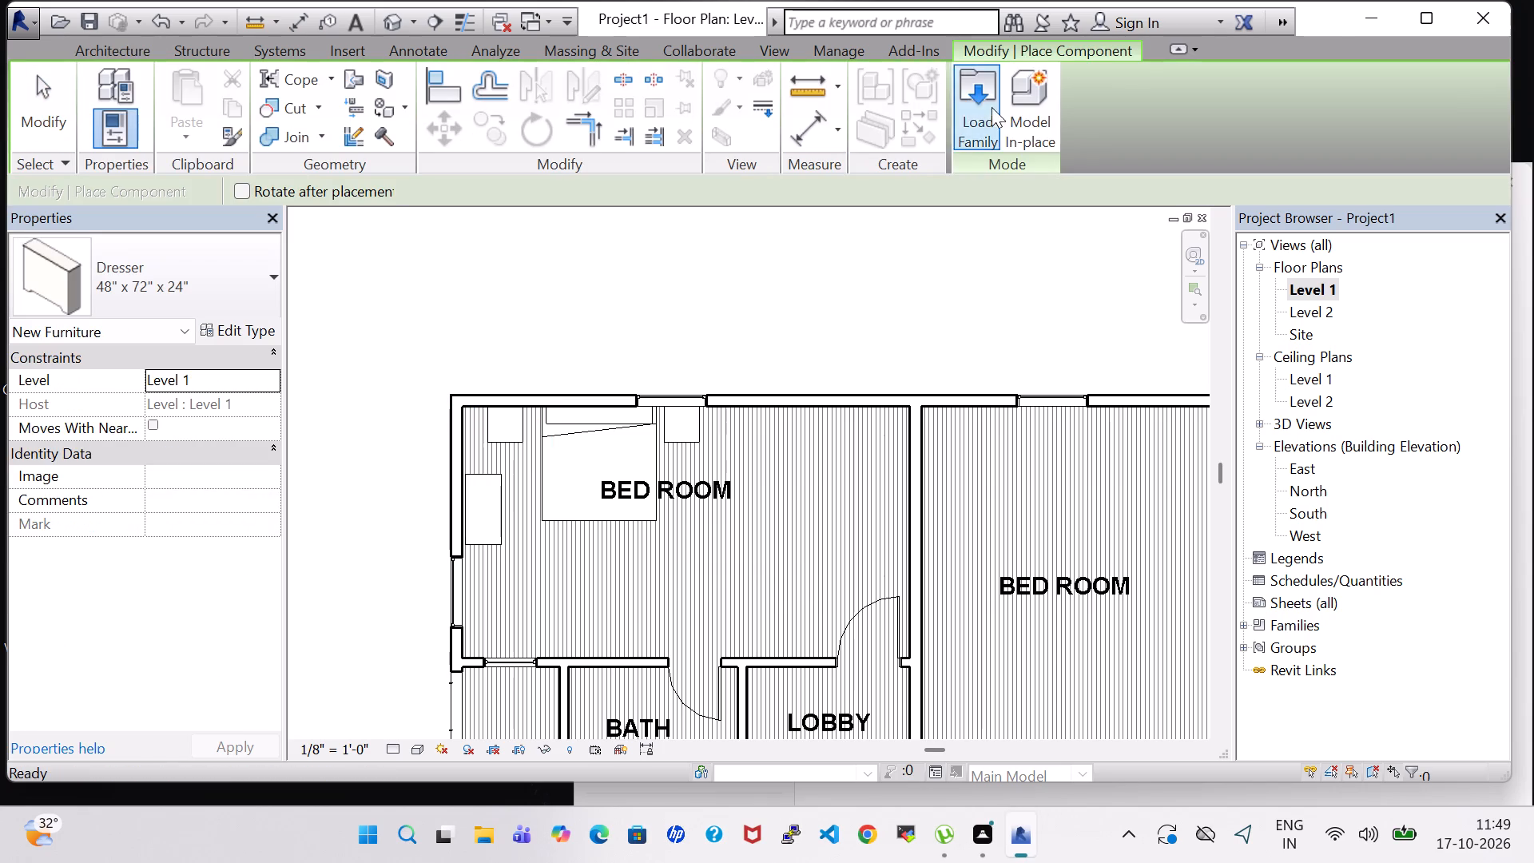
click(980, 117)
double_click(892, 527)
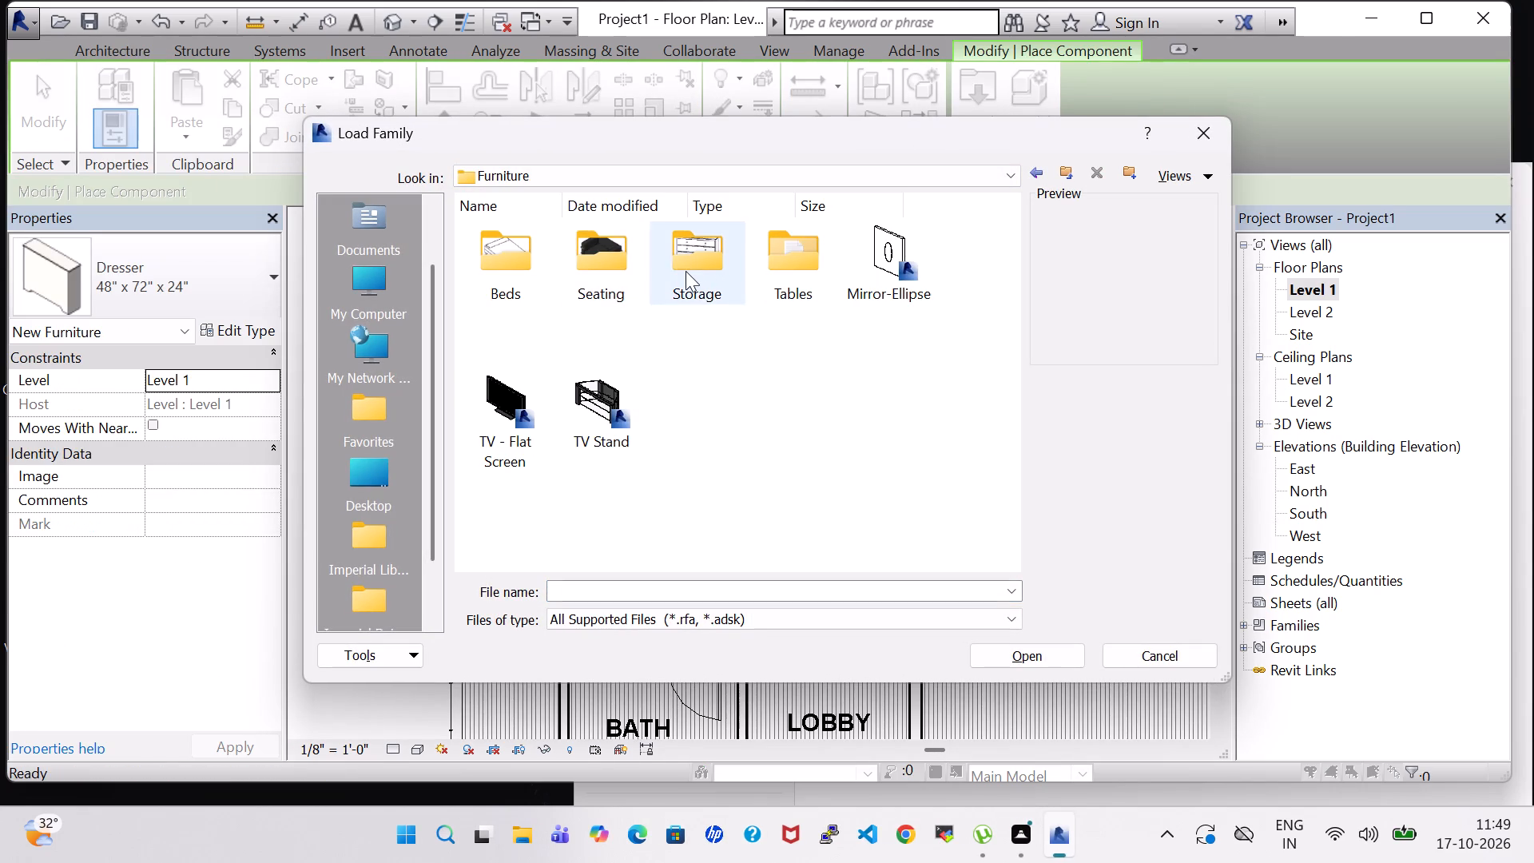
double_click(691, 271)
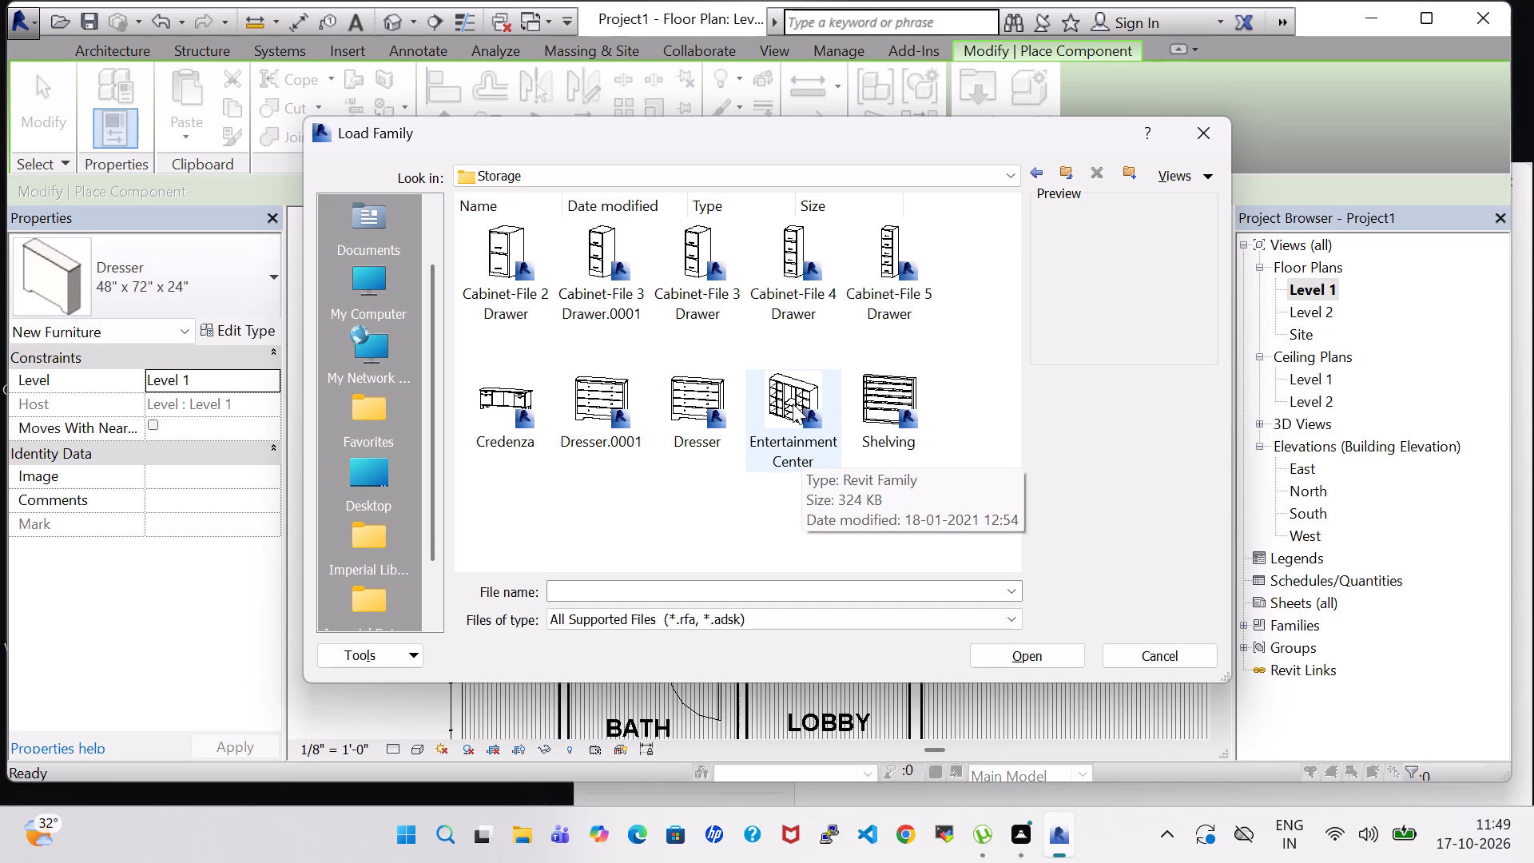
click(883, 413)
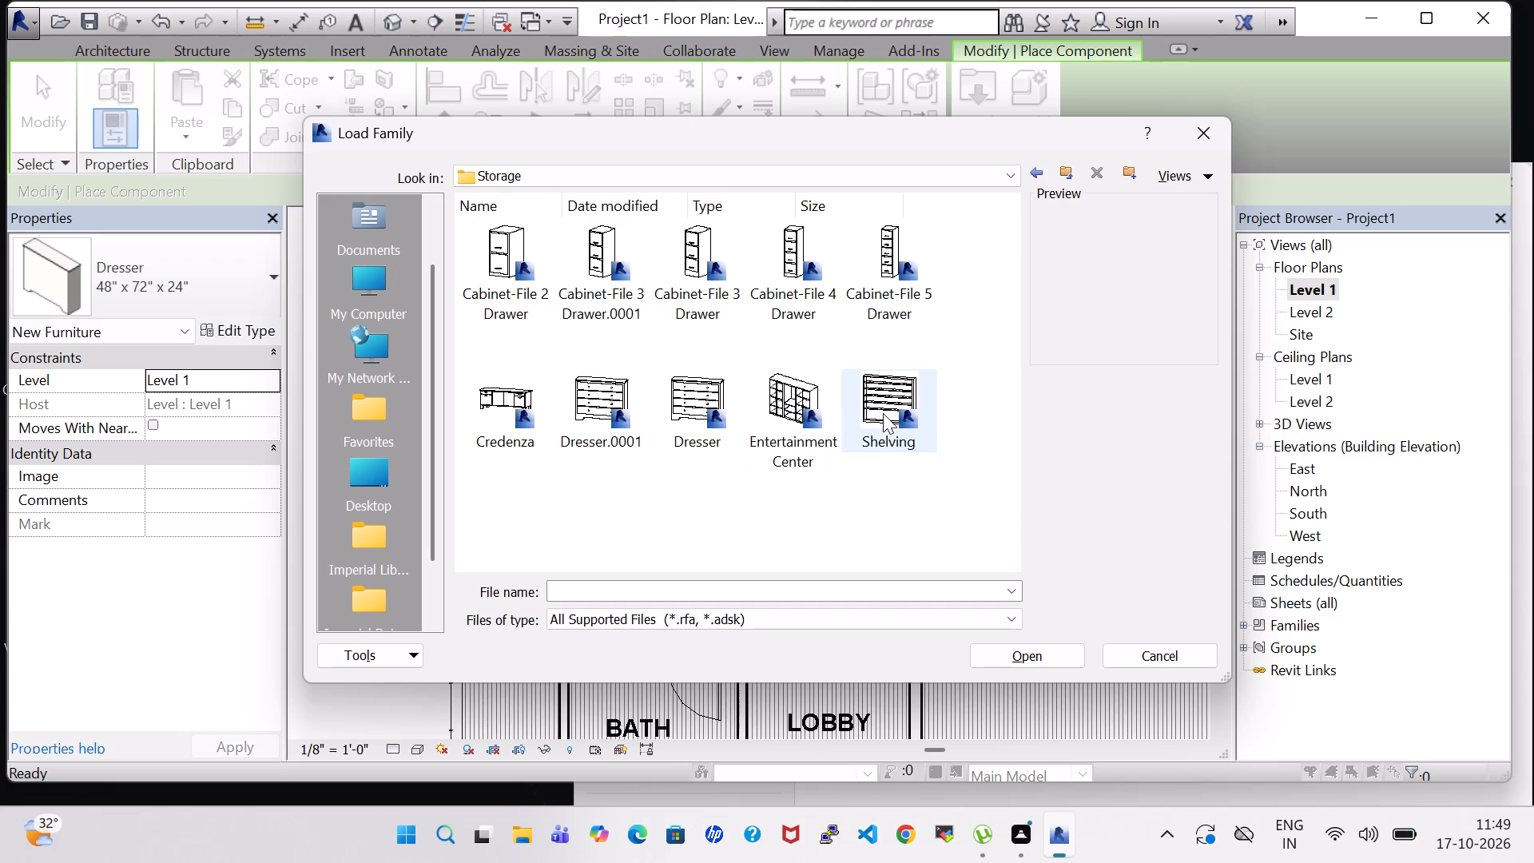
click(883, 413)
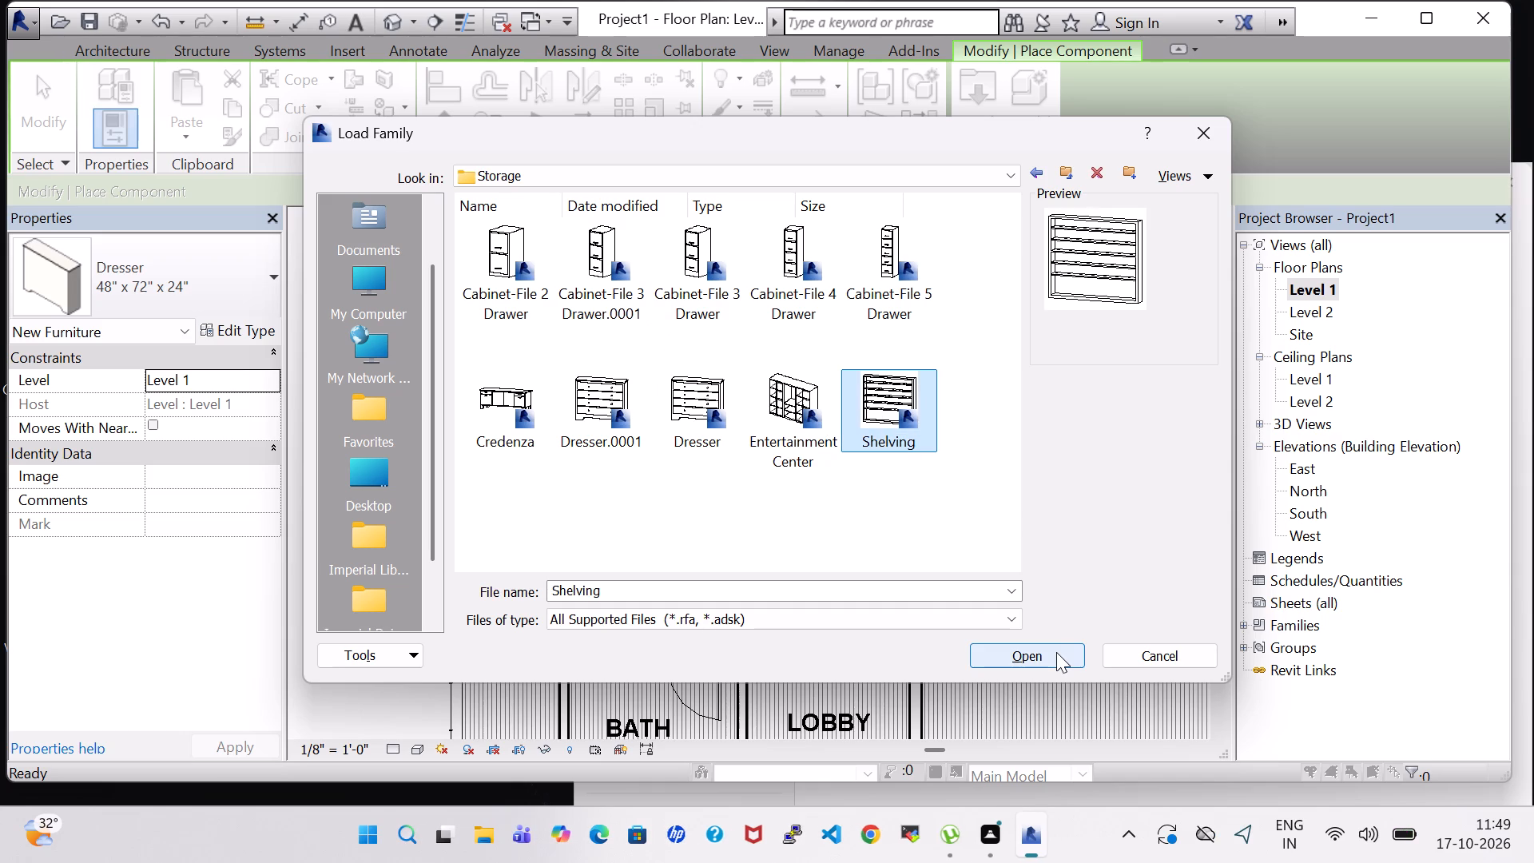
click(1056, 652)
scroll(713, 487, up, 3)
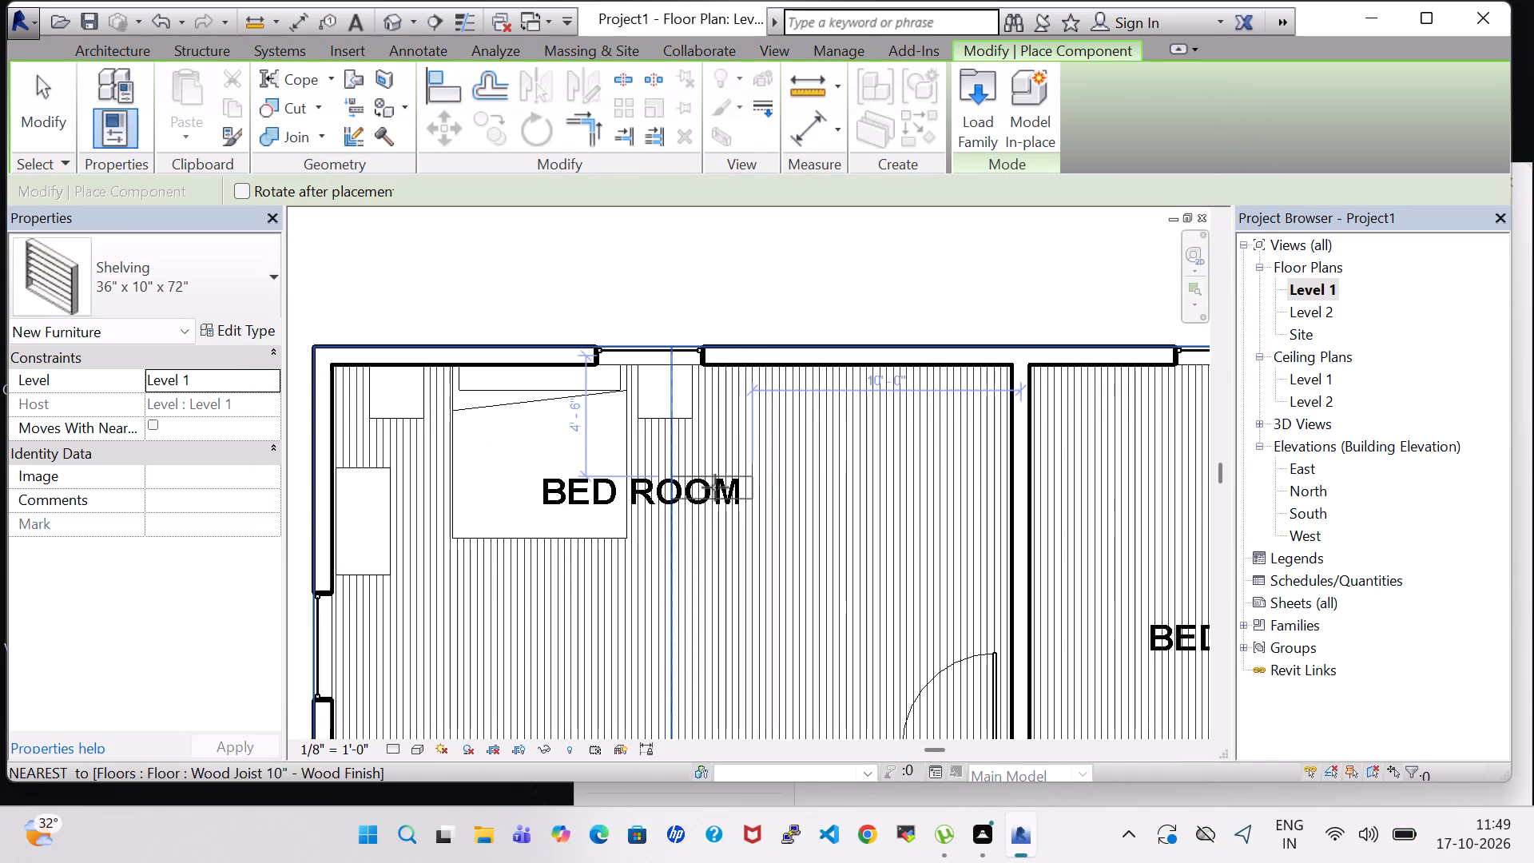
key(Escape)
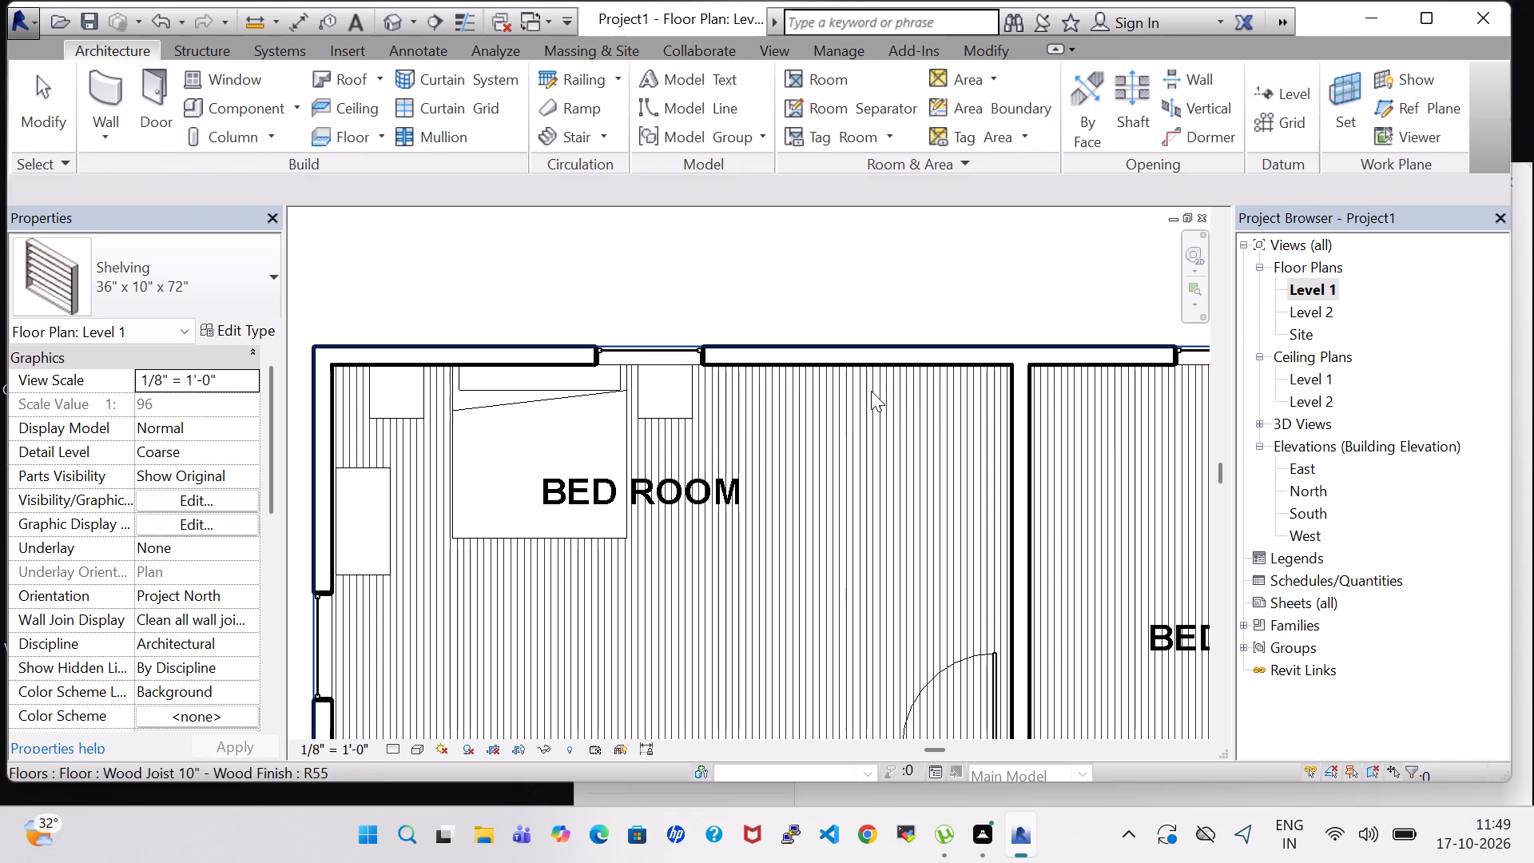
key(Escape)
Place a 96" x 12" x 84" shelving unit against the northwest bedroom's north wall, about 2'-3" from its east wall.
click(256, 101)
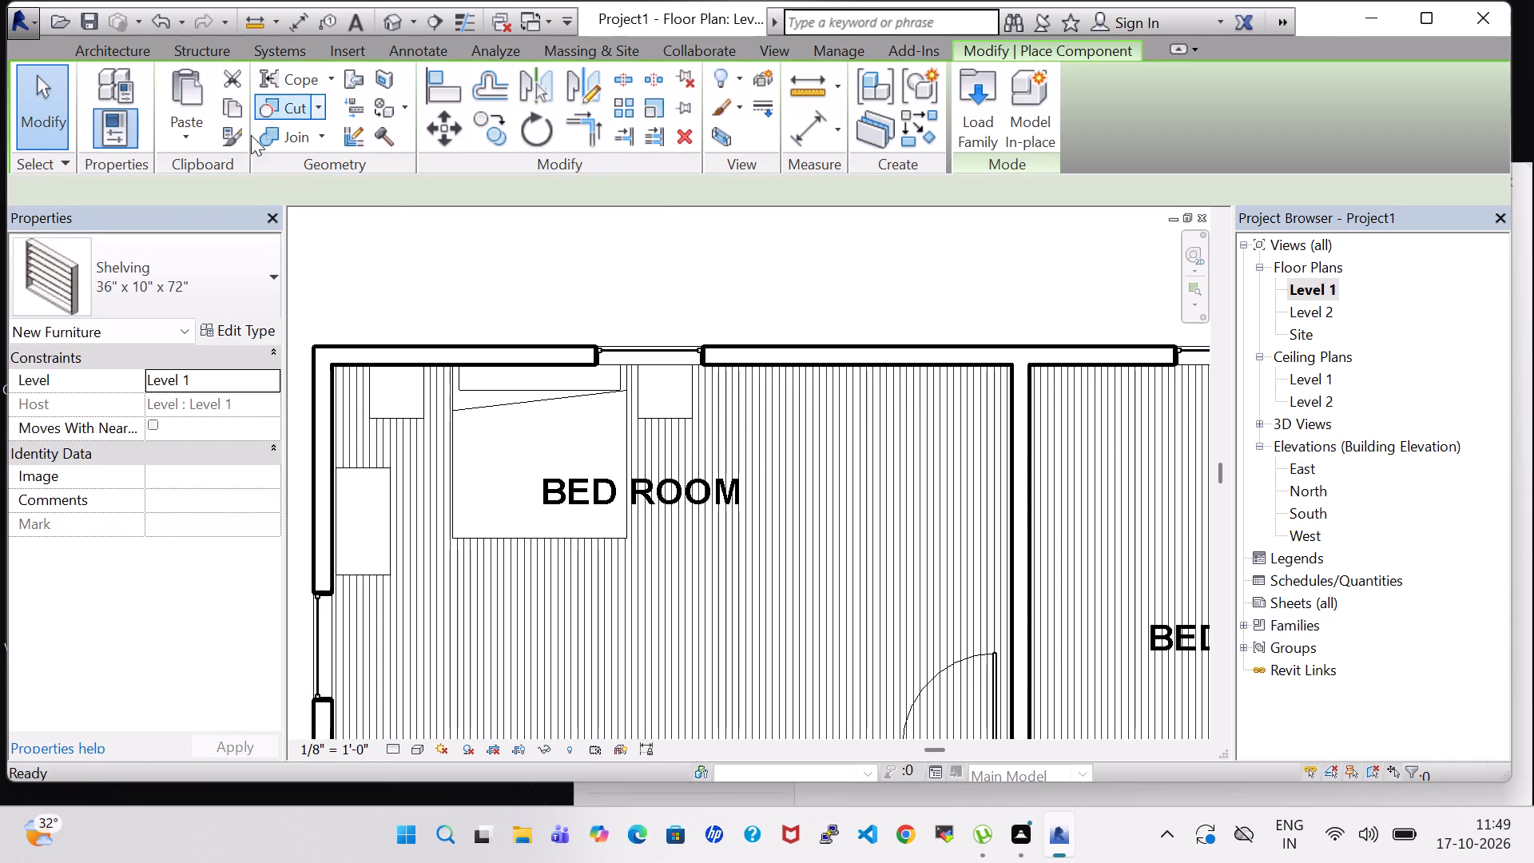
click(221, 276)
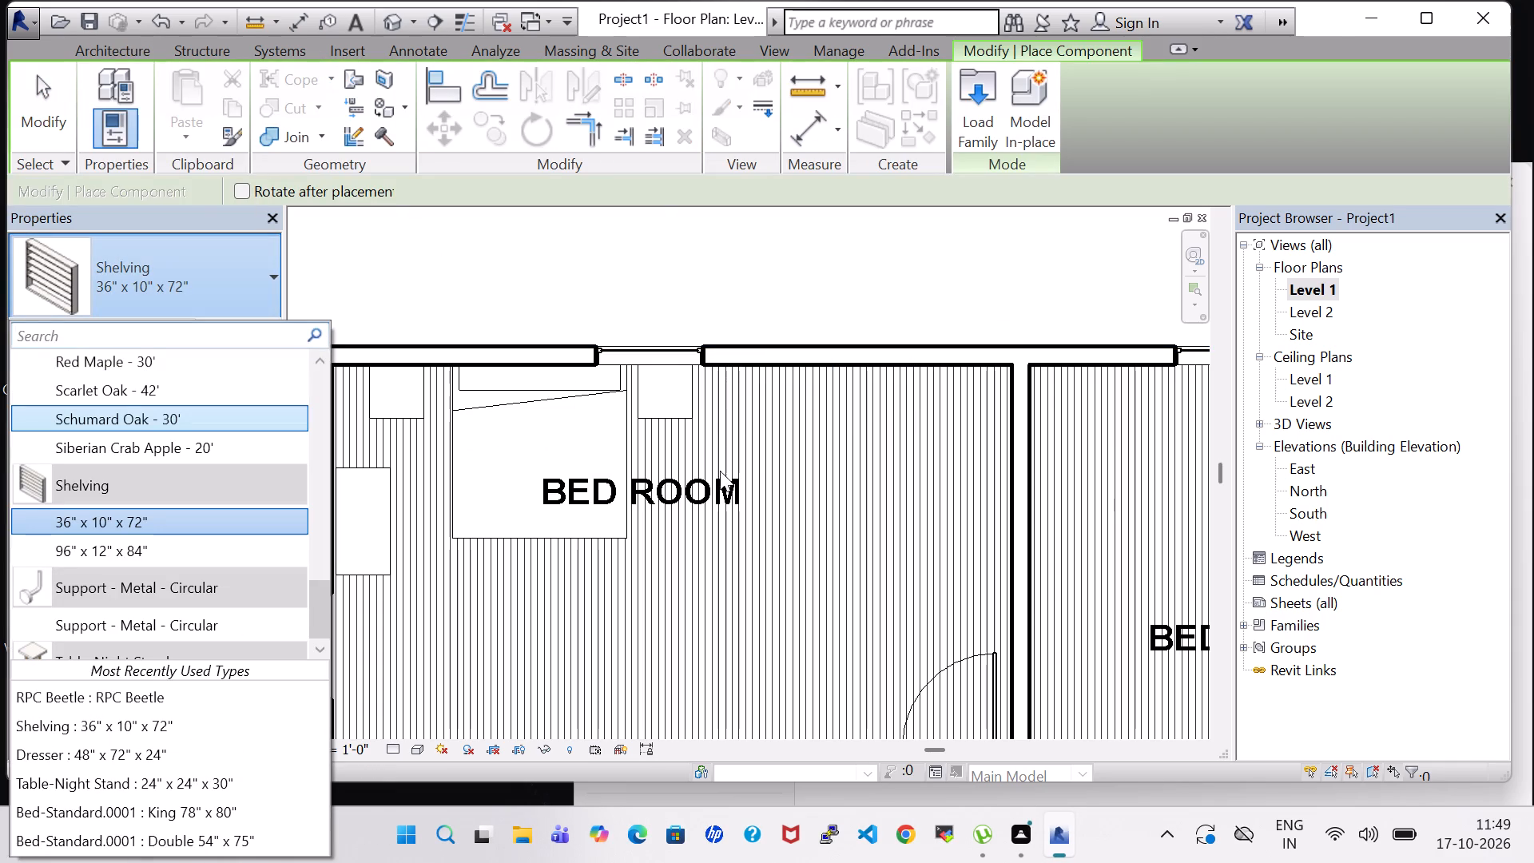
click(125, 543)
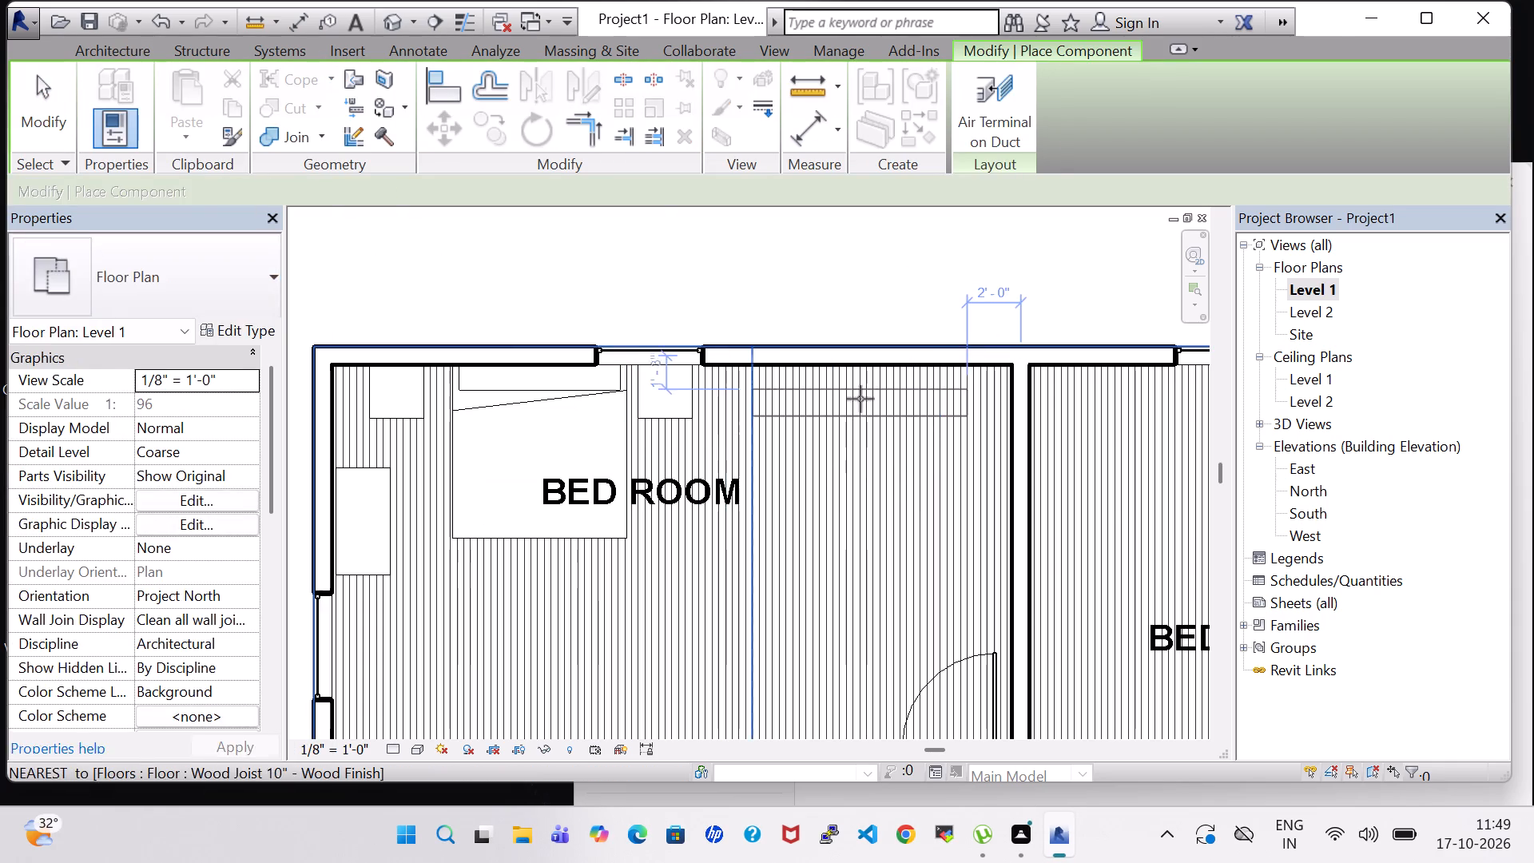
click(856, 385)
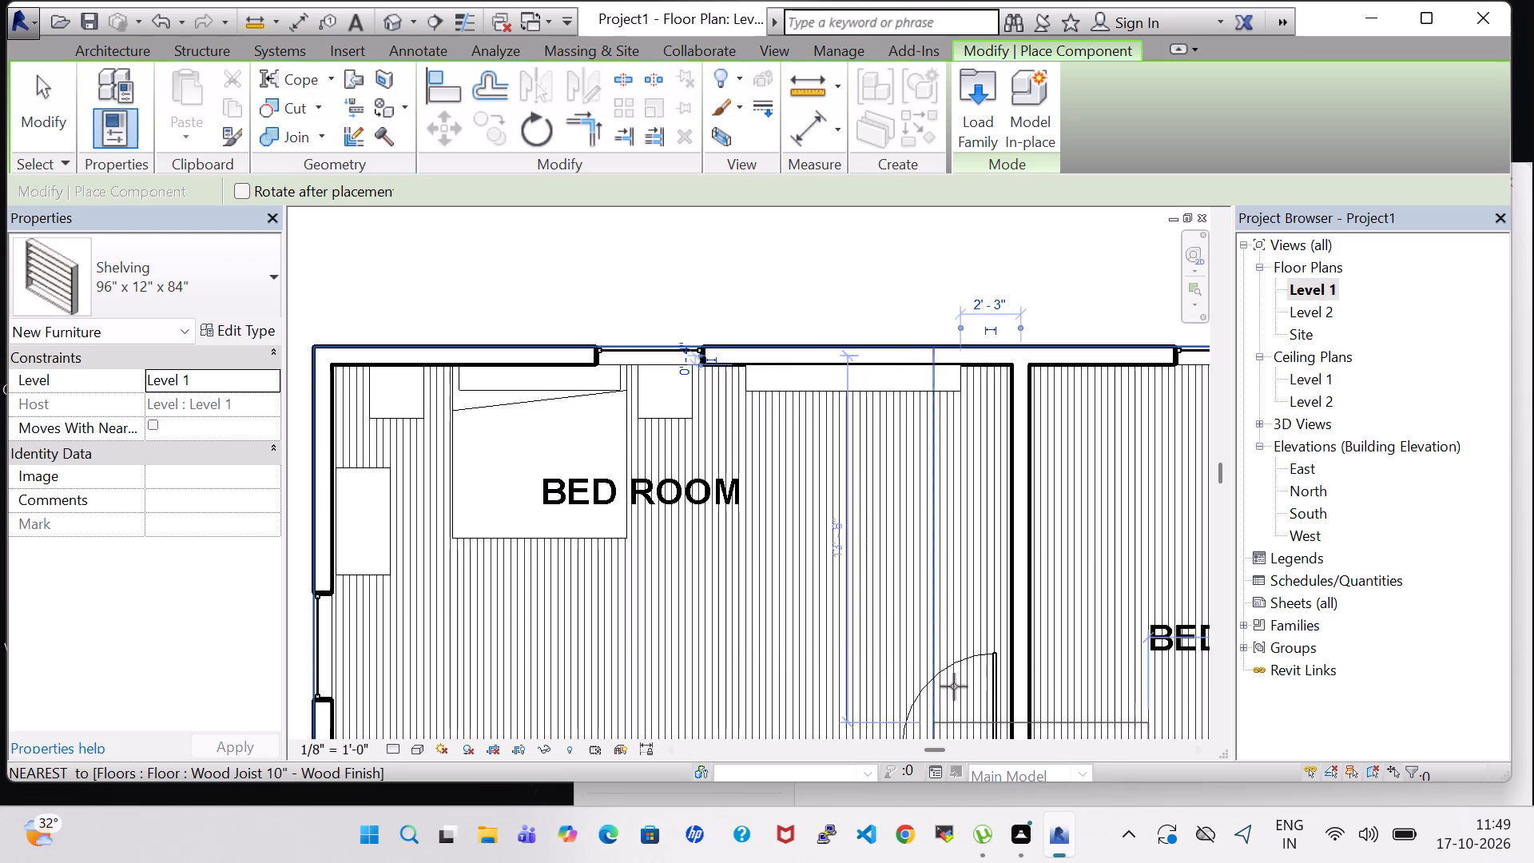
key(Escape)
key(Escape)
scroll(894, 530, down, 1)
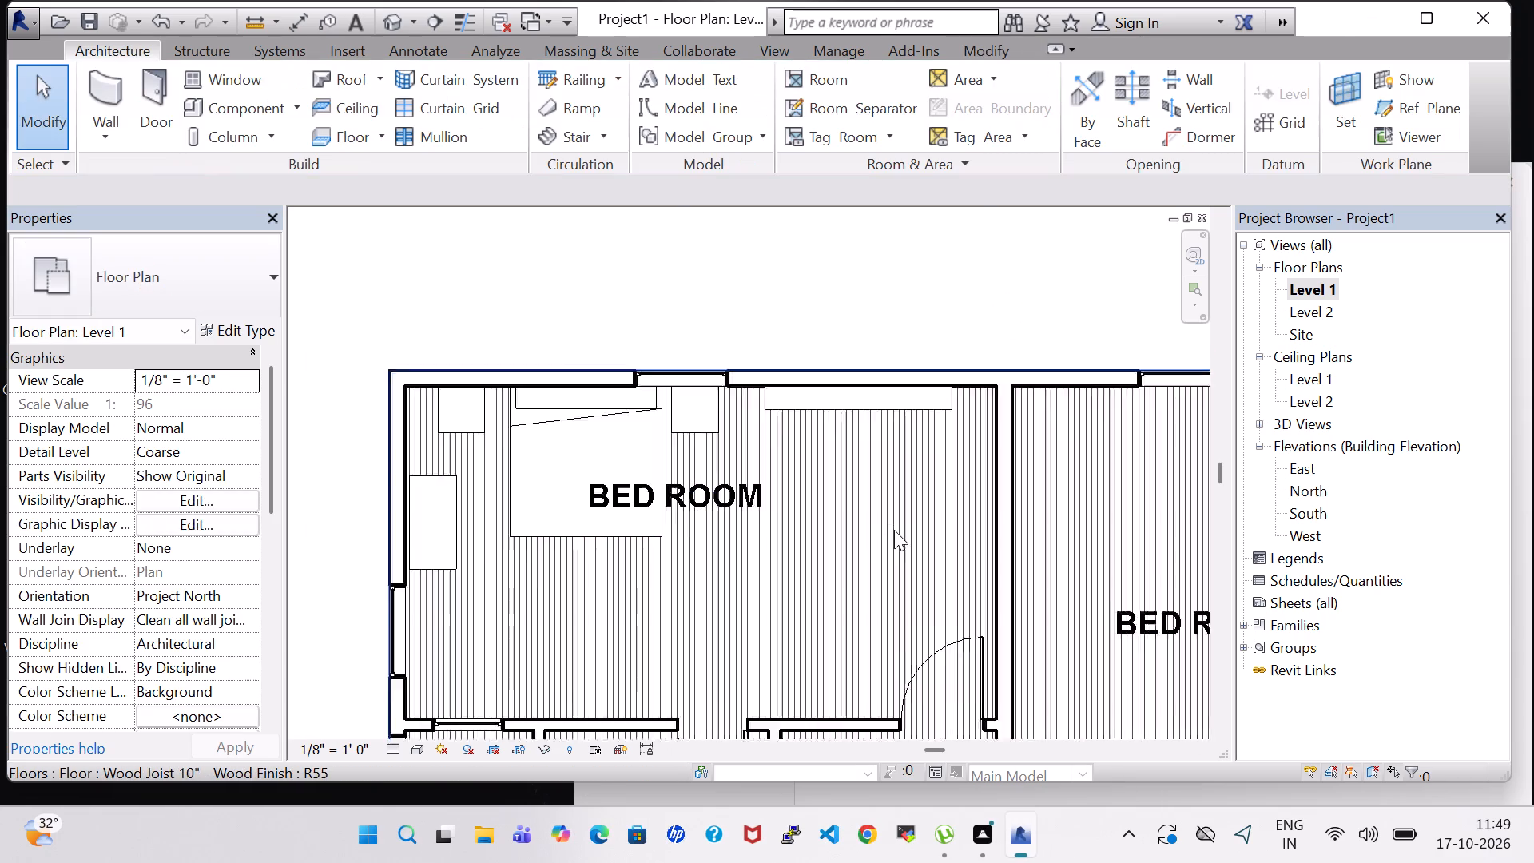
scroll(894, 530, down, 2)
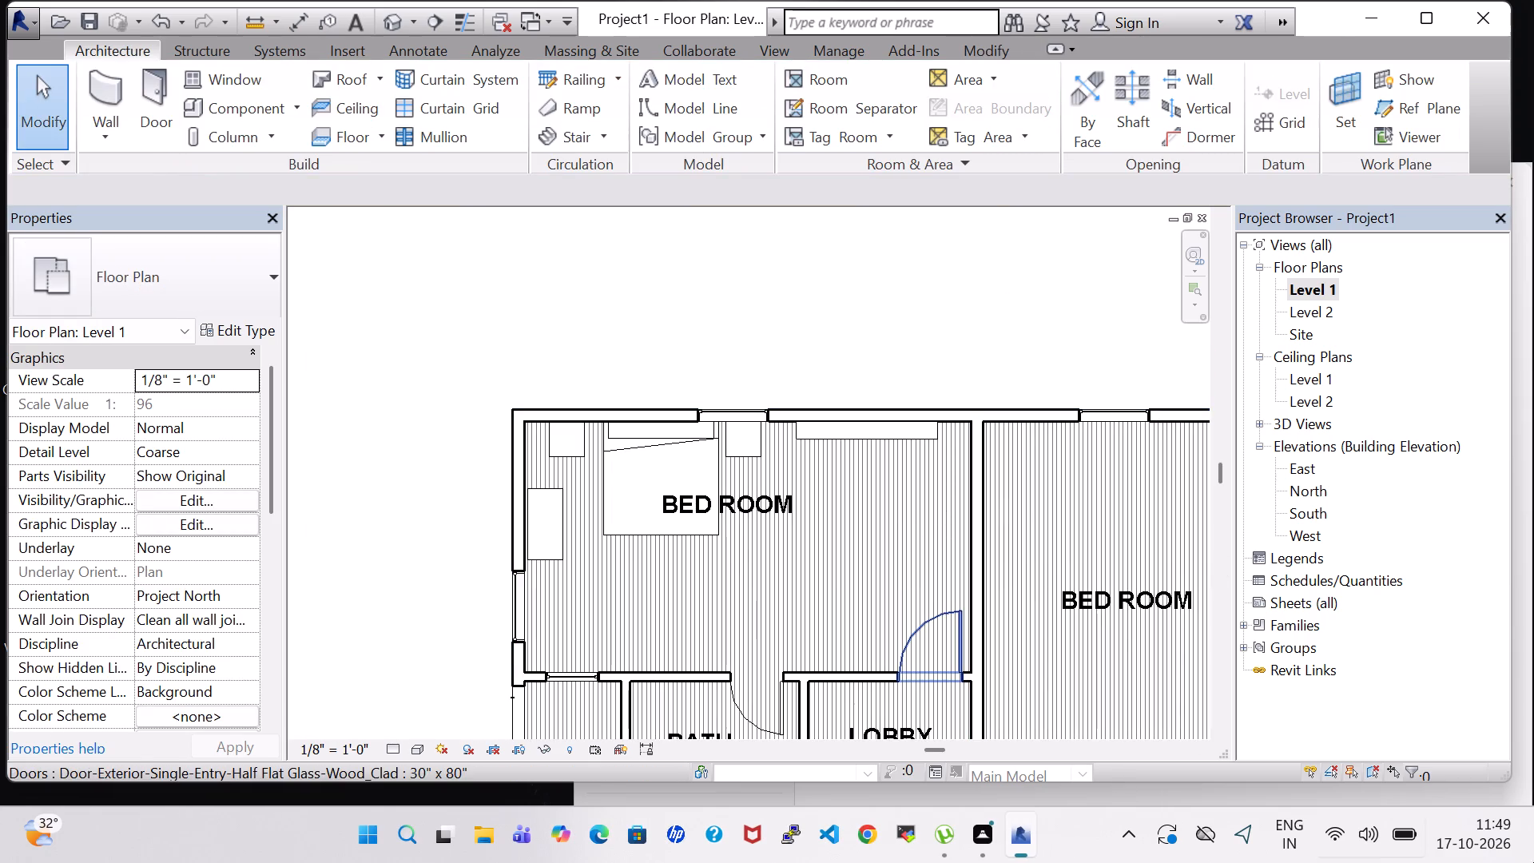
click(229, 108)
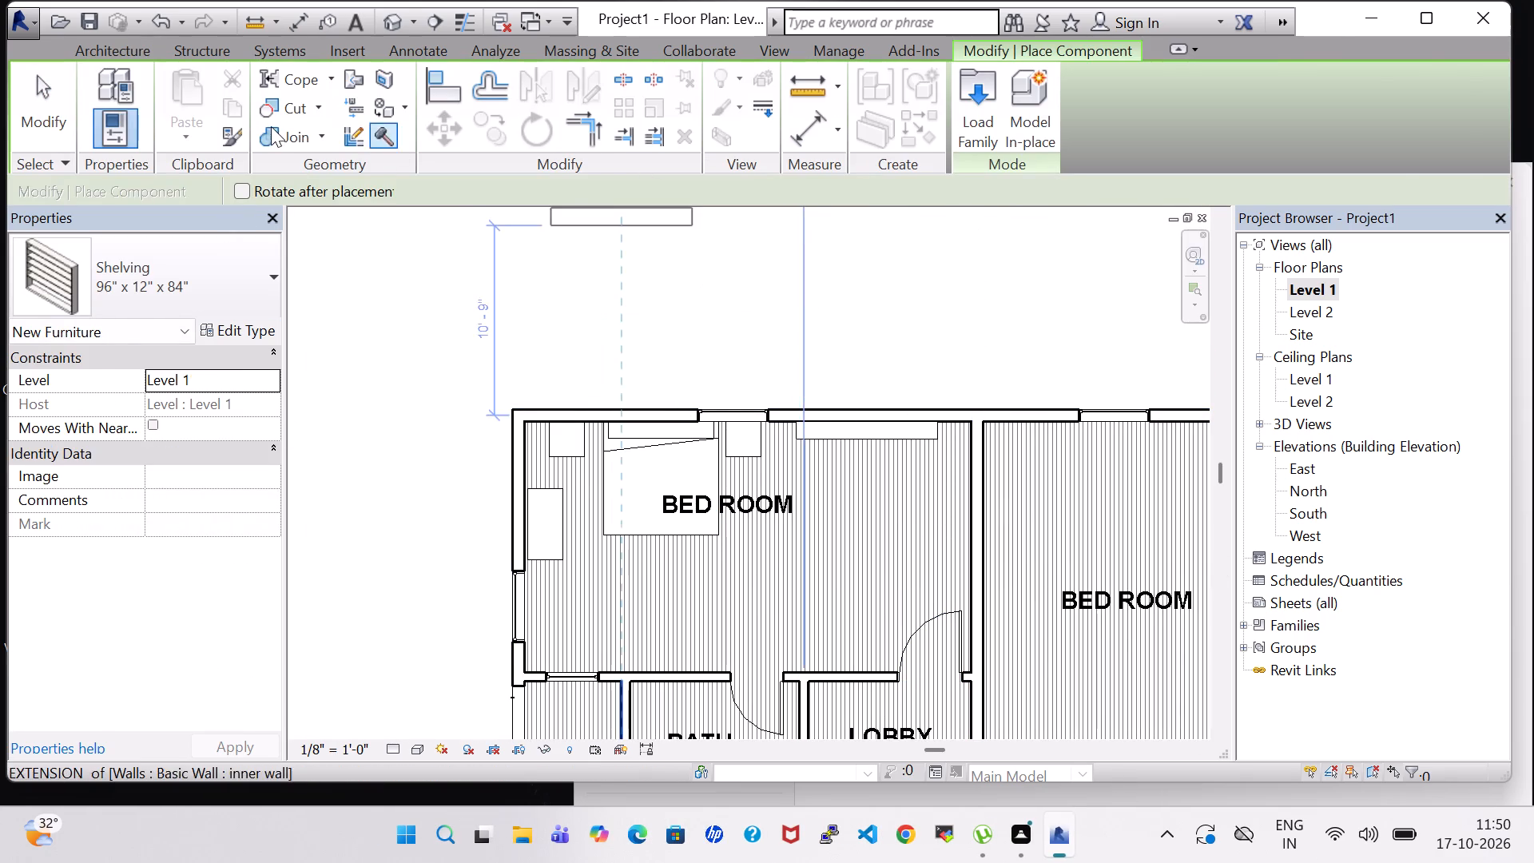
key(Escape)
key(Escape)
Load the TV Stand family from the Furniture folder of the US Imperial library.
click(236, 98)
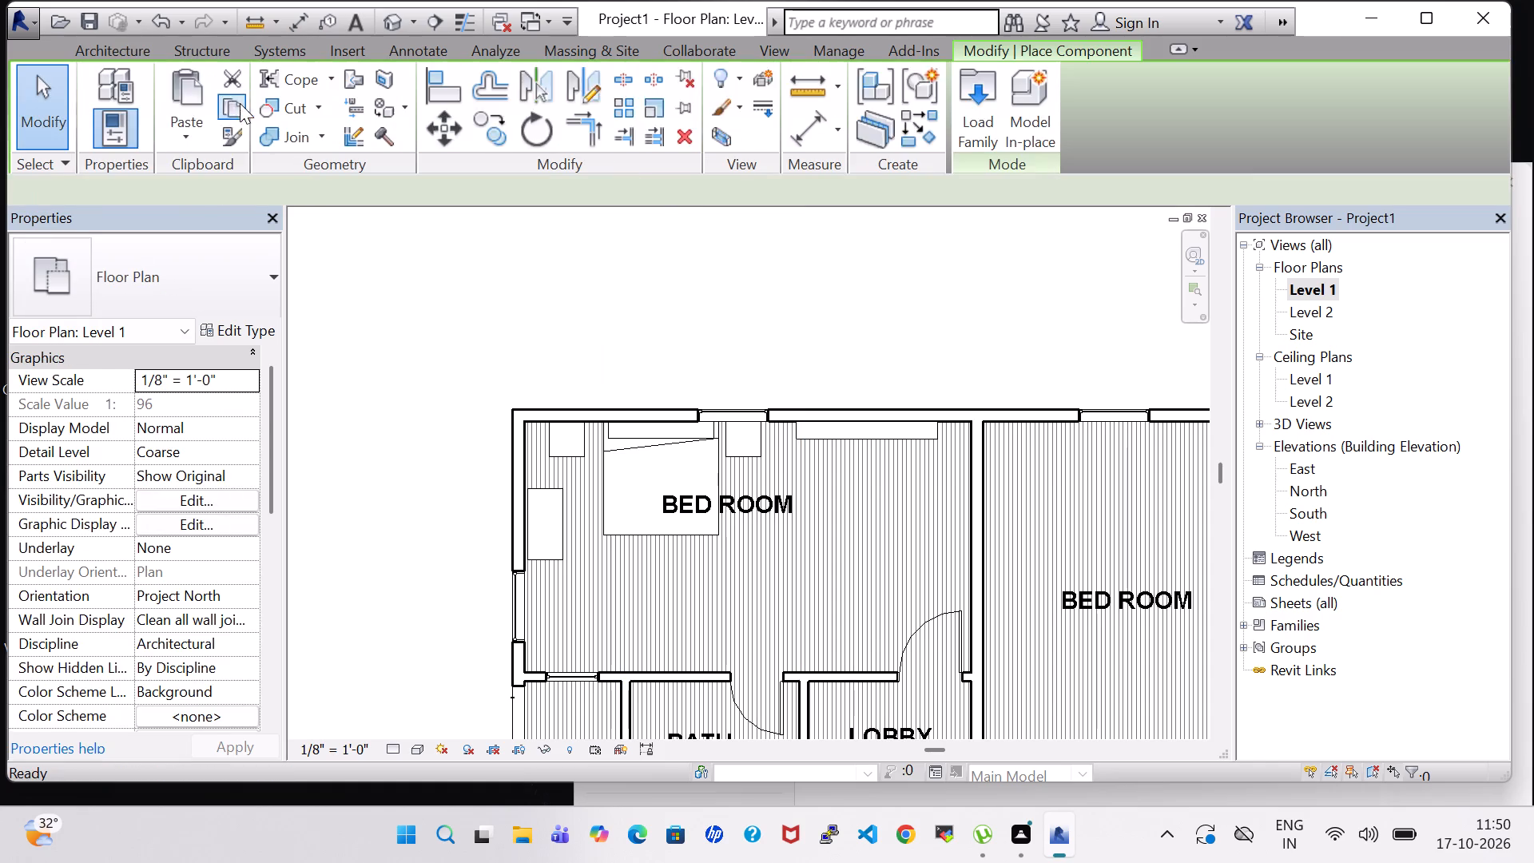
click(984, 105)
scroll(924, 379, down, 1)
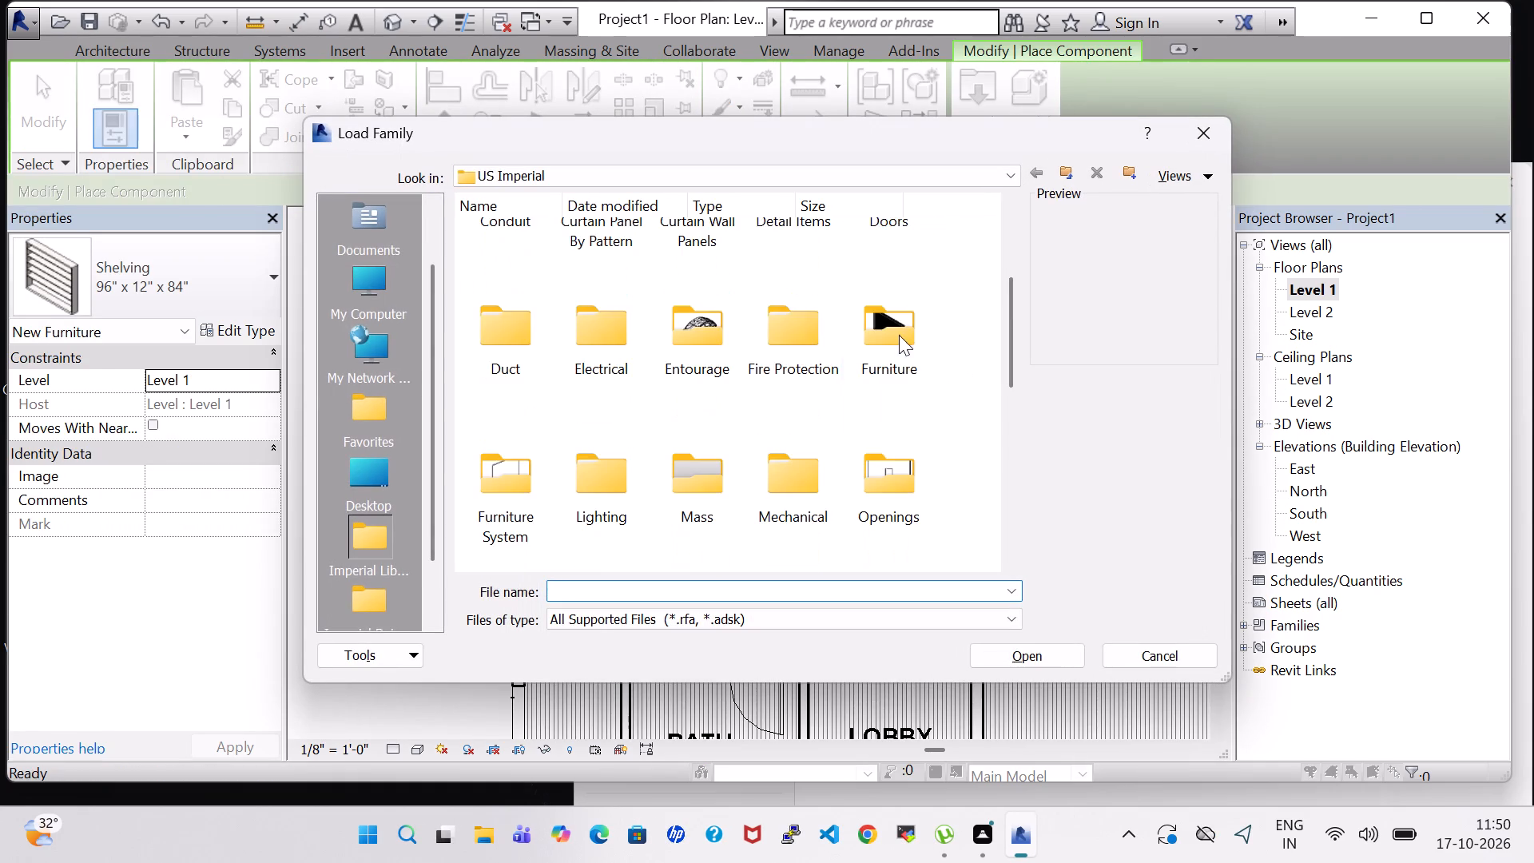
double_click(899, 335)
click(604, 398)
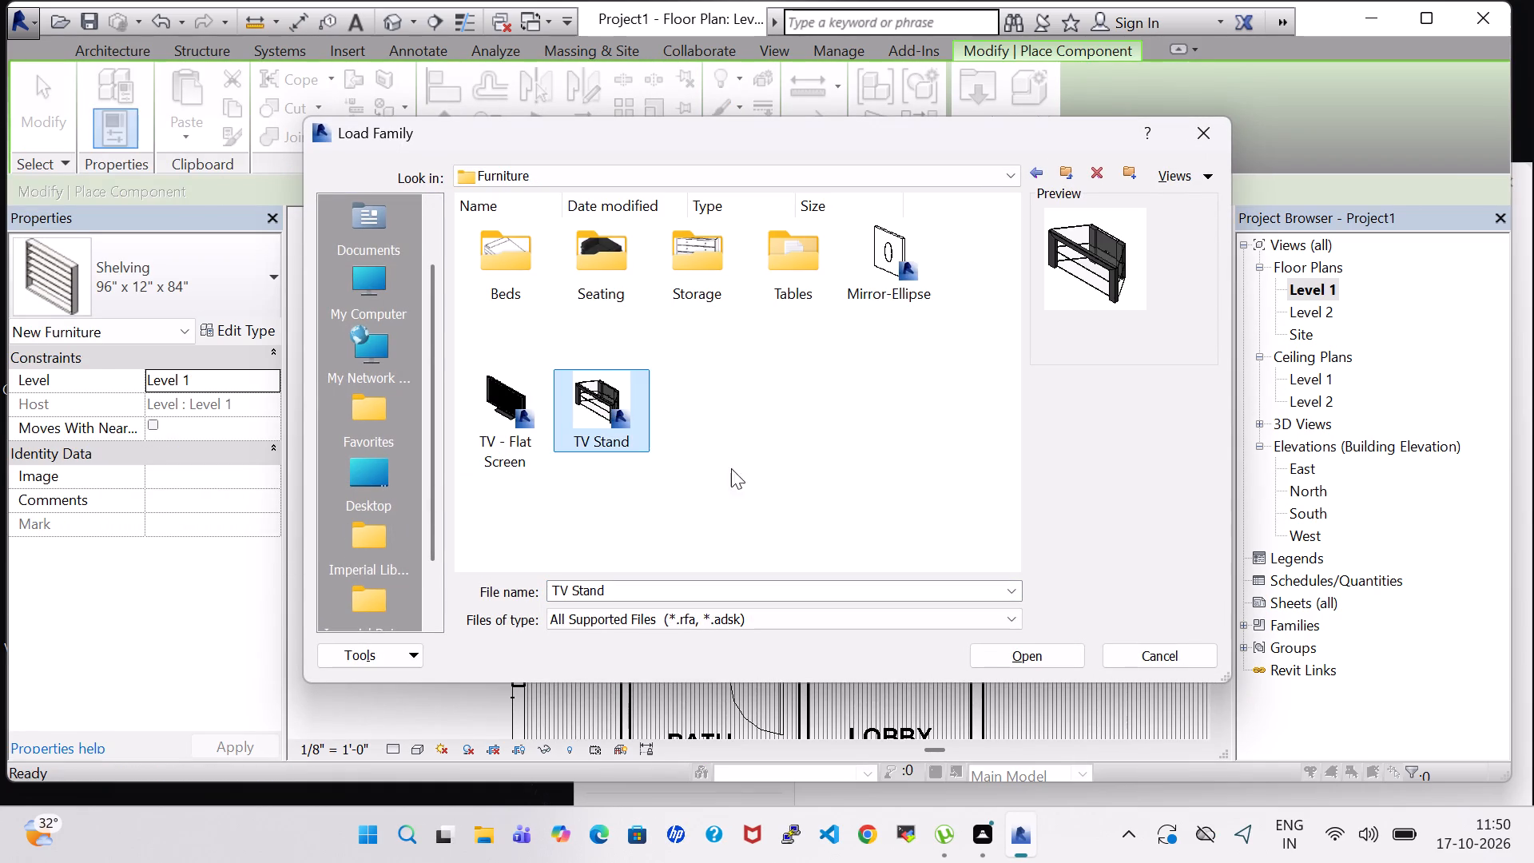
click(1019, 658)
Place the TV stand, rotated 180 degrees, against the northwest bedroom's south wall in line with the bed's centreline.
scroll(688, 637, up, 2)
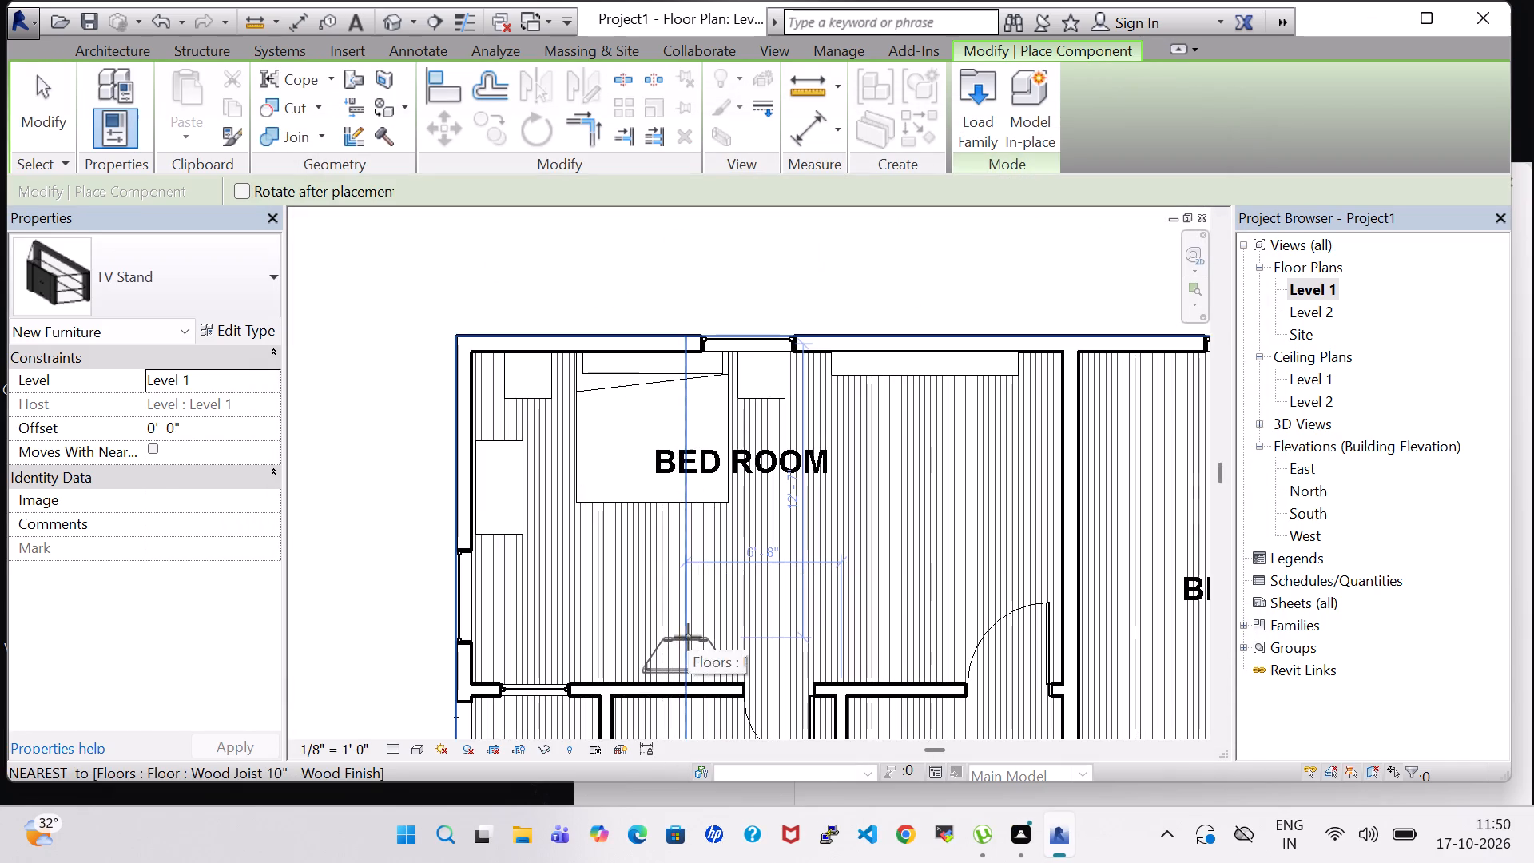
scroll(667, 662, right, 1)
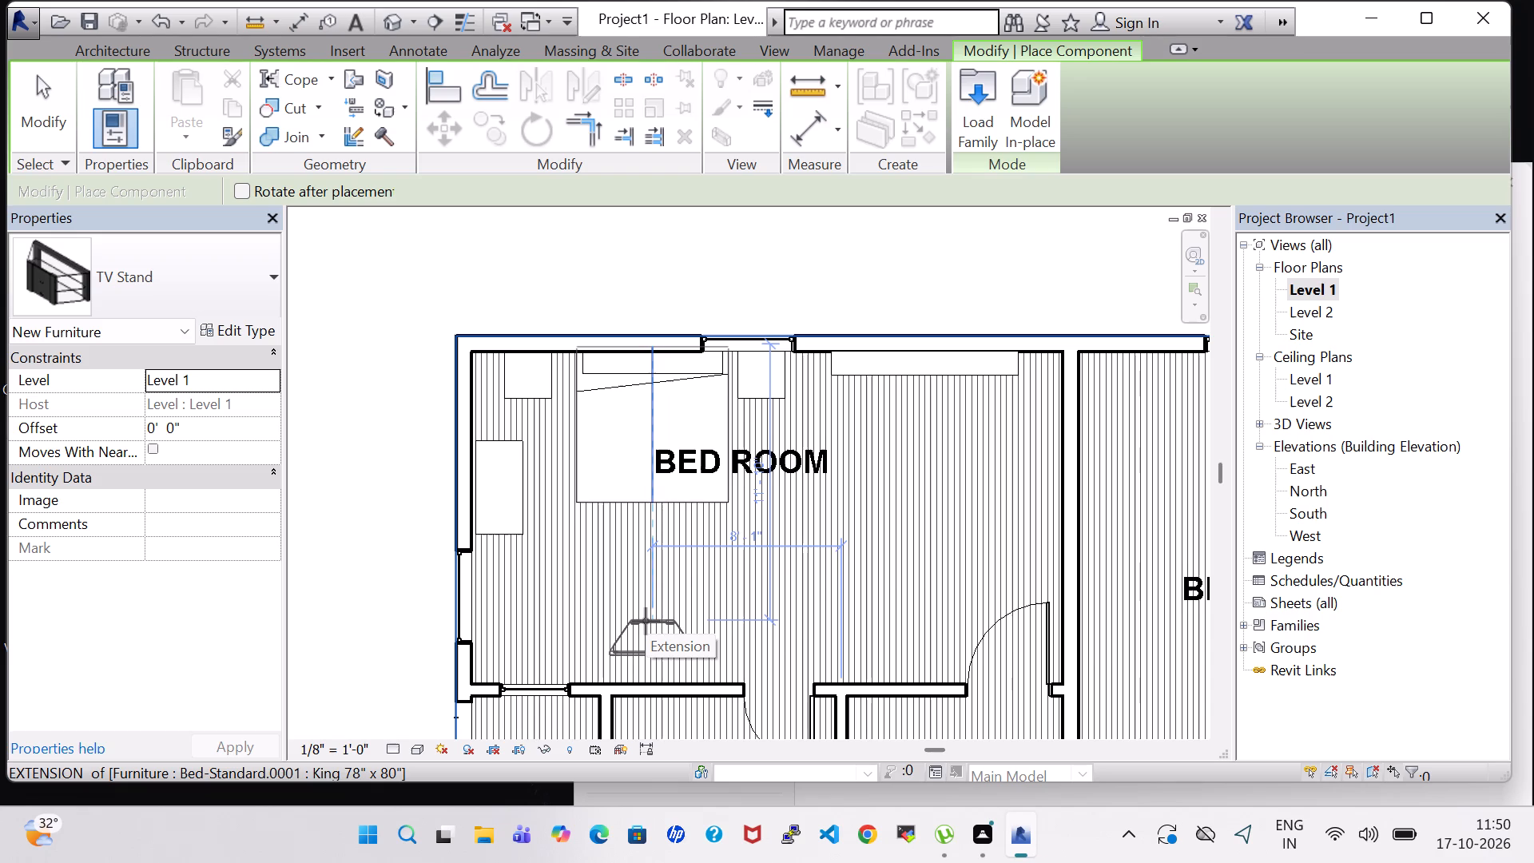
key(space)
key(space)
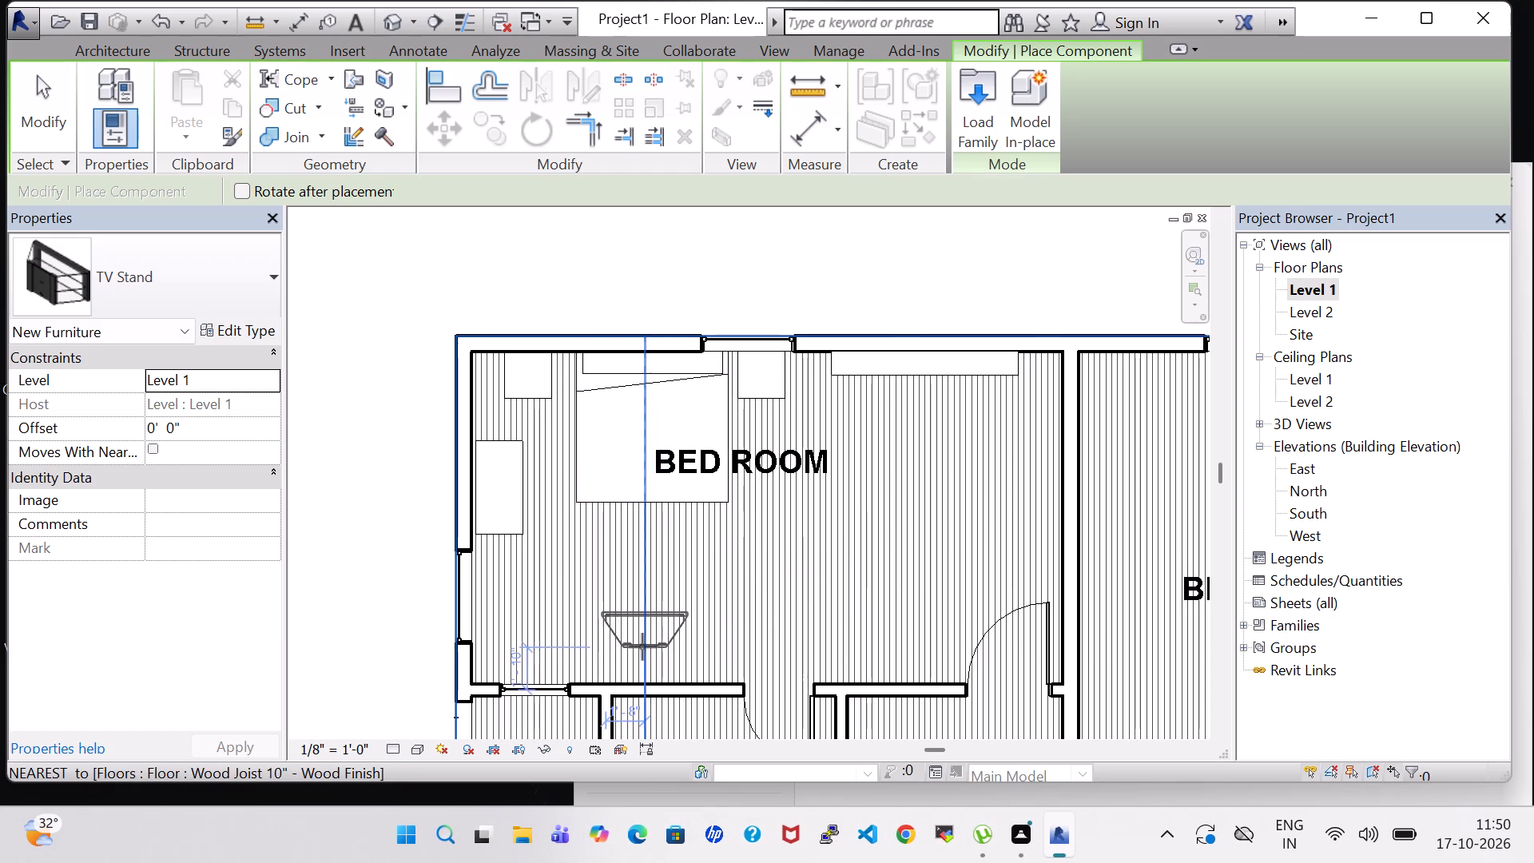
scroll(642, 664, up, 4)
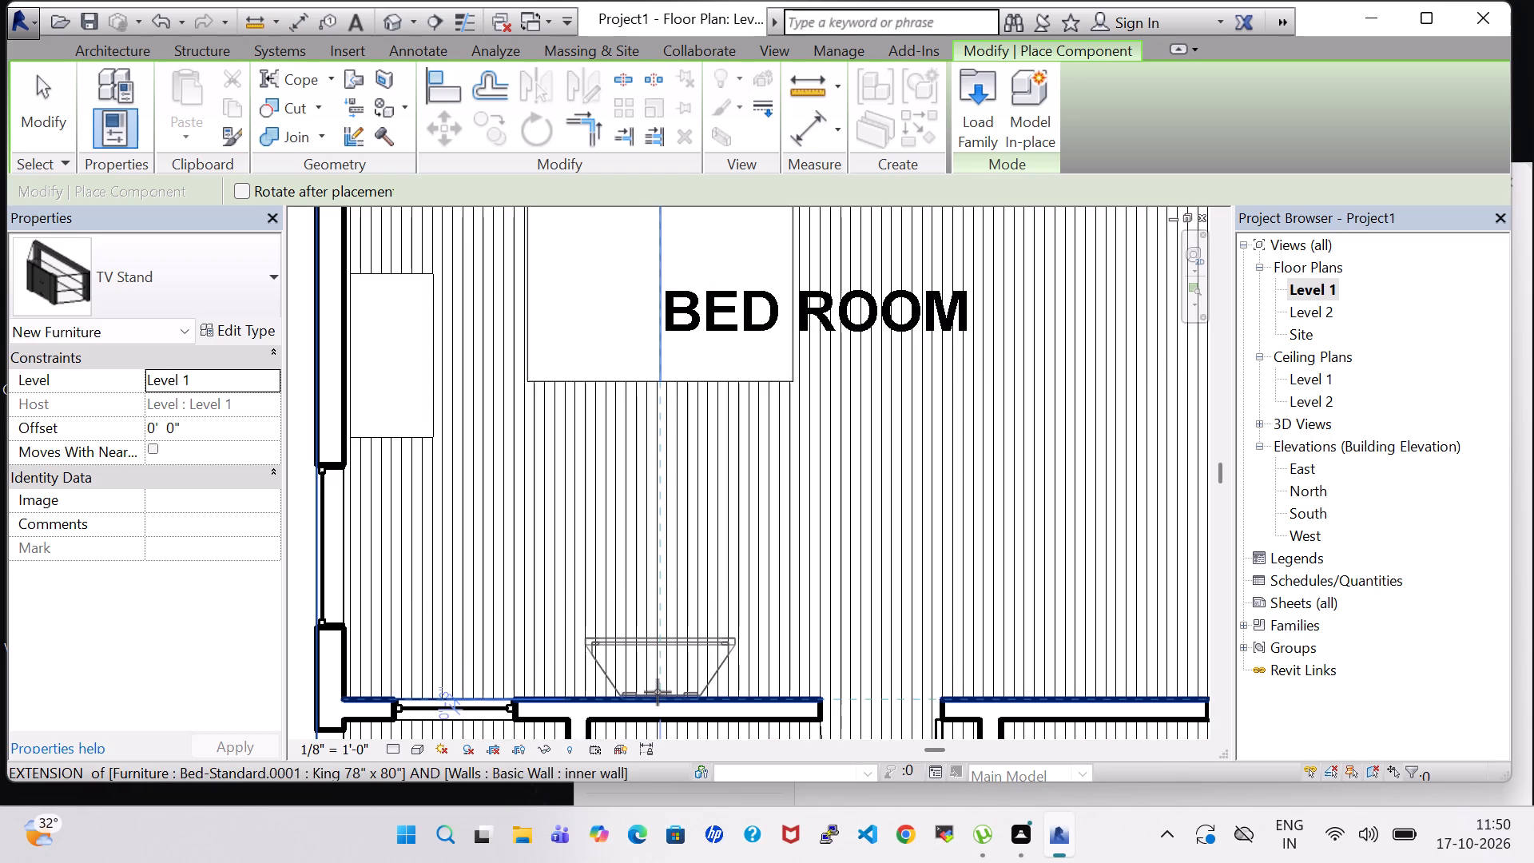
click(658, 692)
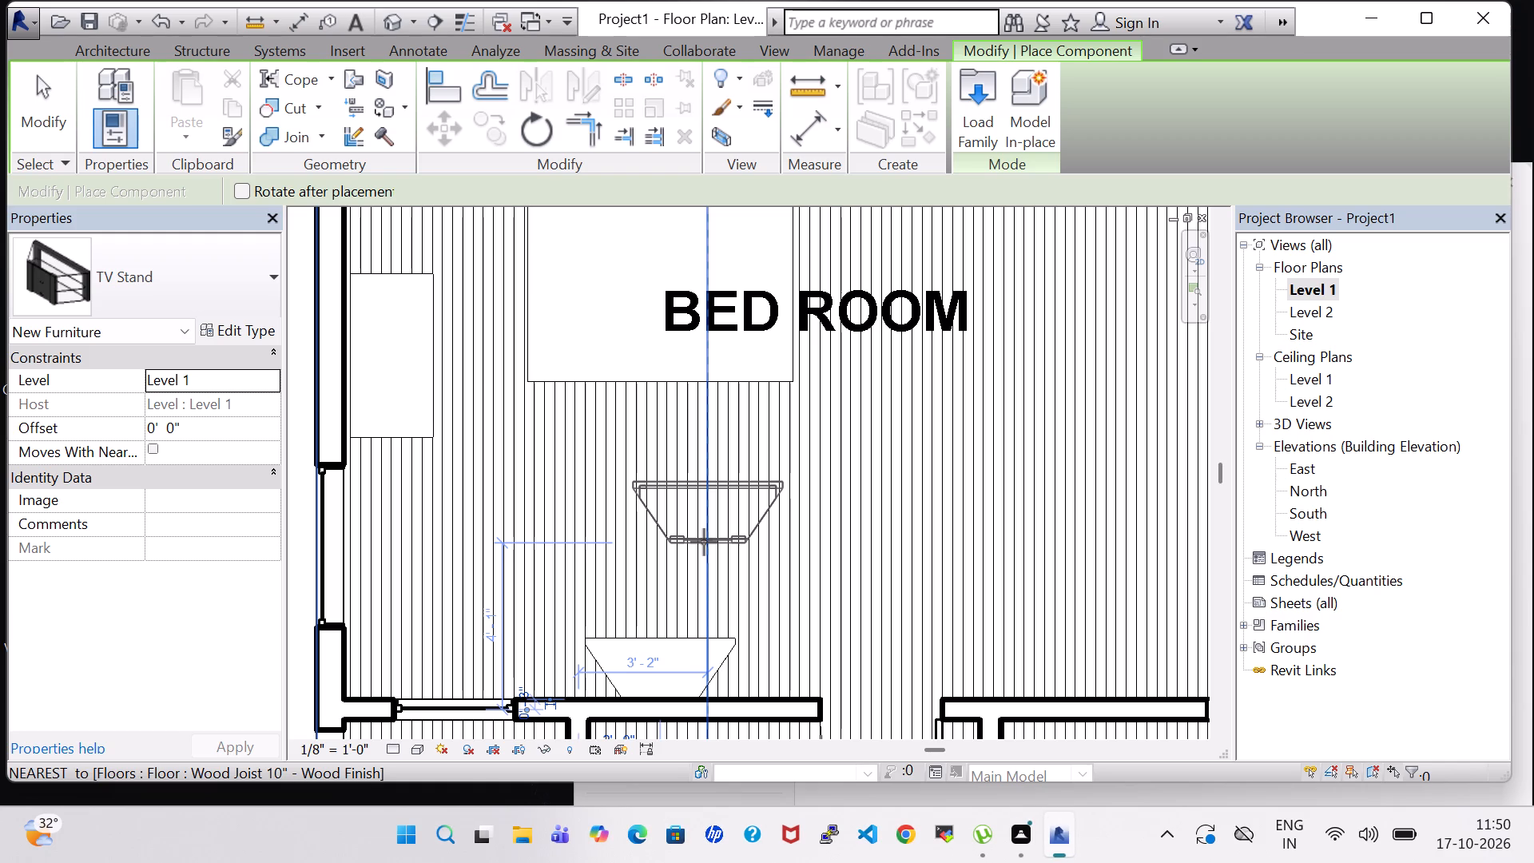
scroll(704, 542, down, 1)
key(Escape)
scroll(717, 518, down, 2)
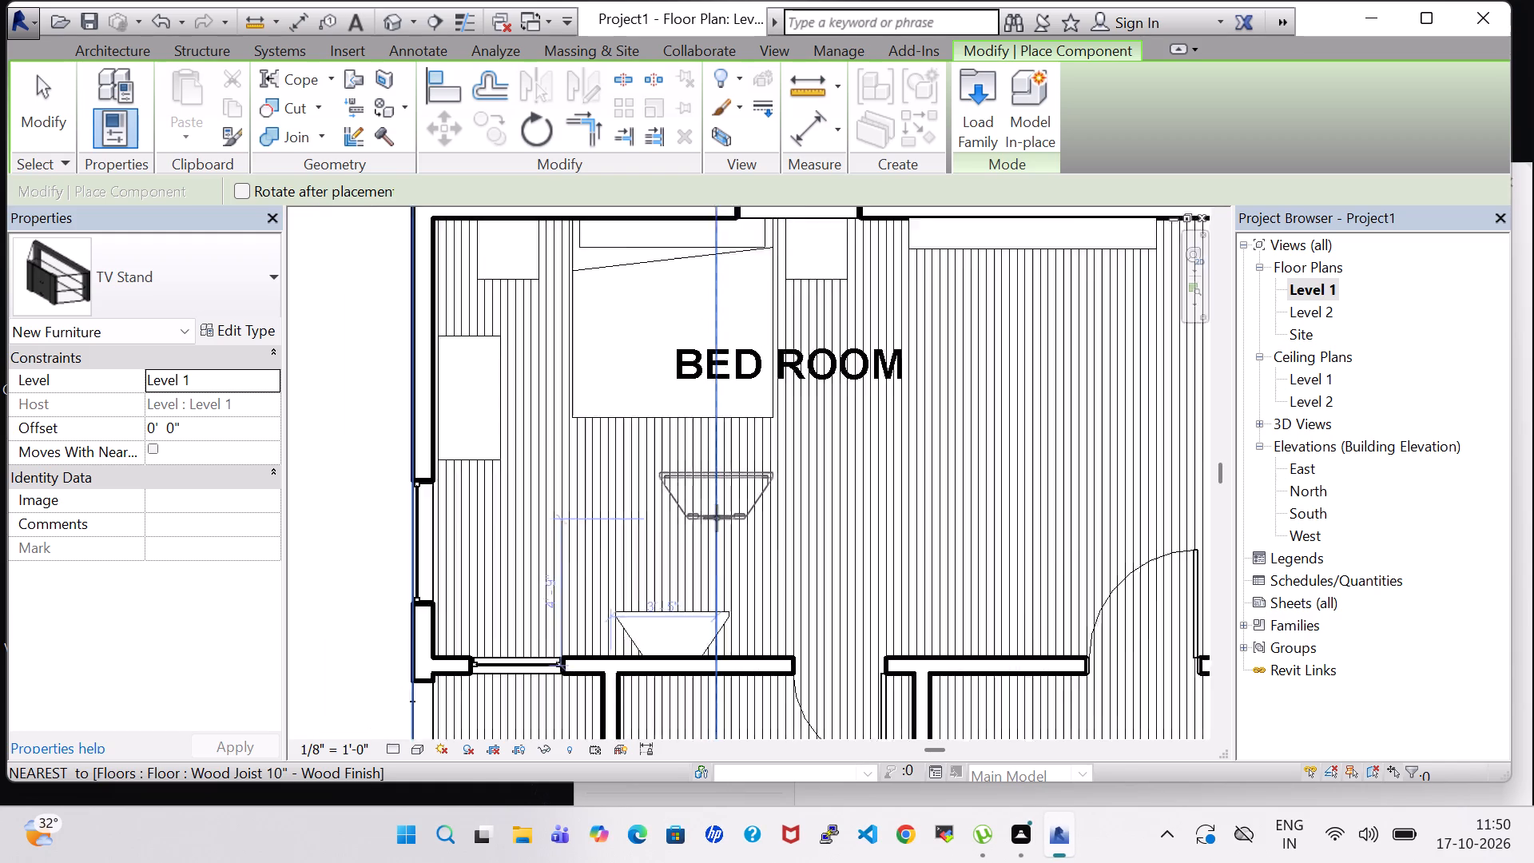
scroll(717, 518, down, 2)
key(Escape)
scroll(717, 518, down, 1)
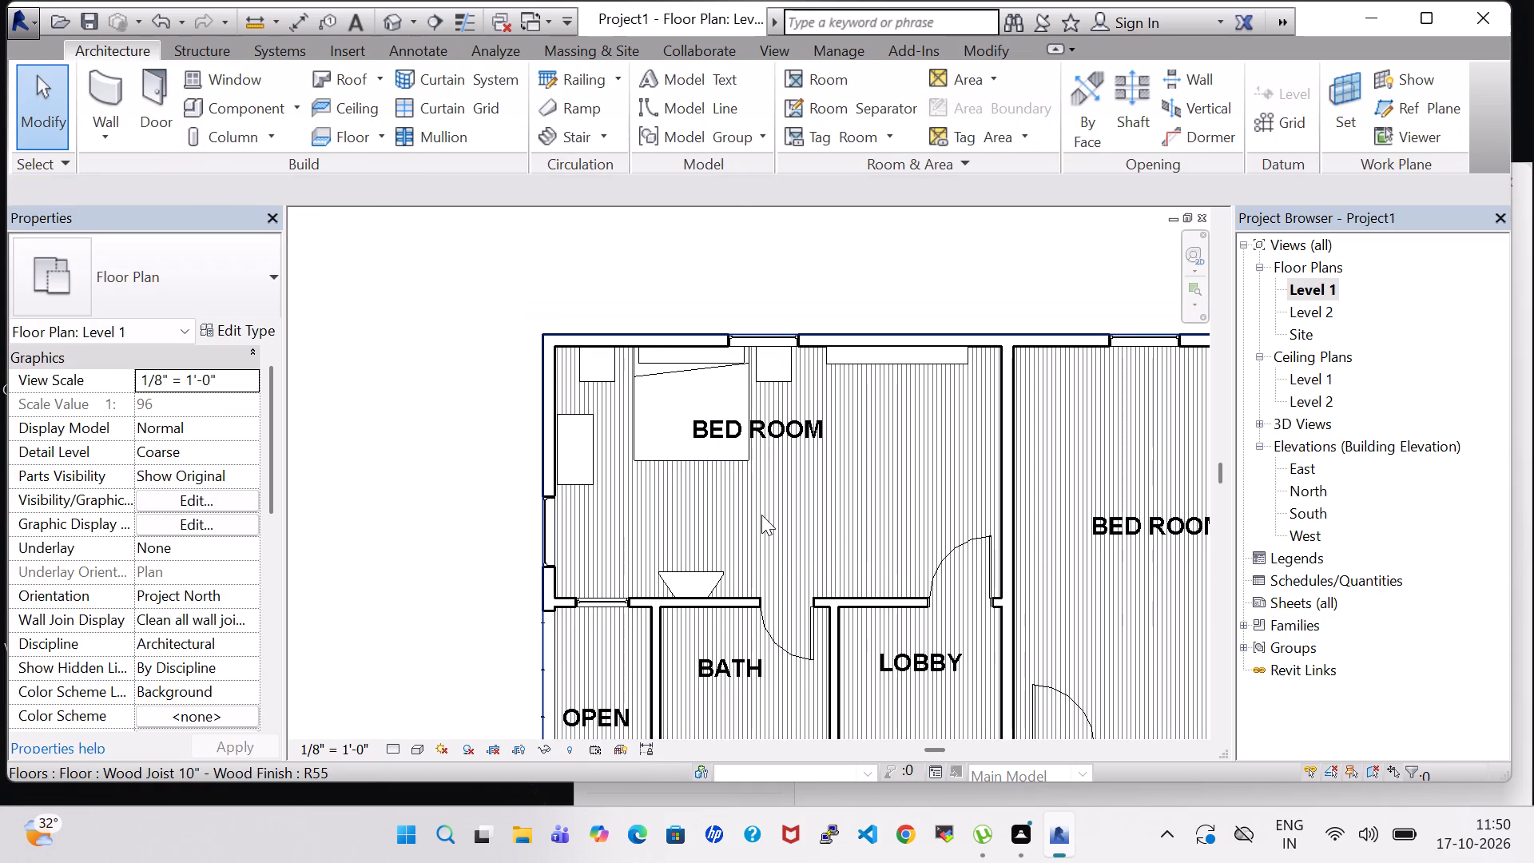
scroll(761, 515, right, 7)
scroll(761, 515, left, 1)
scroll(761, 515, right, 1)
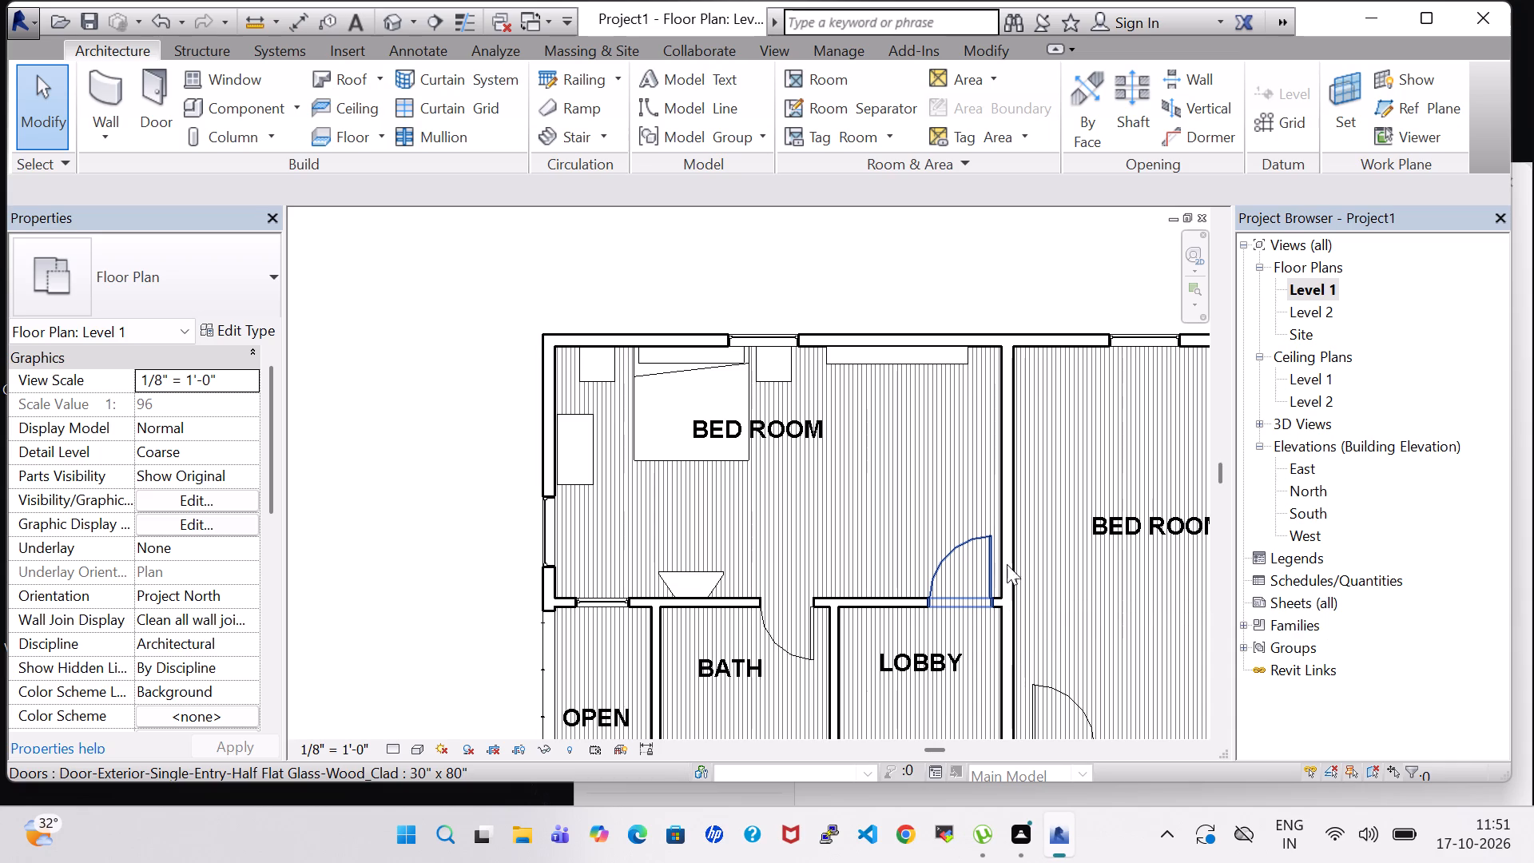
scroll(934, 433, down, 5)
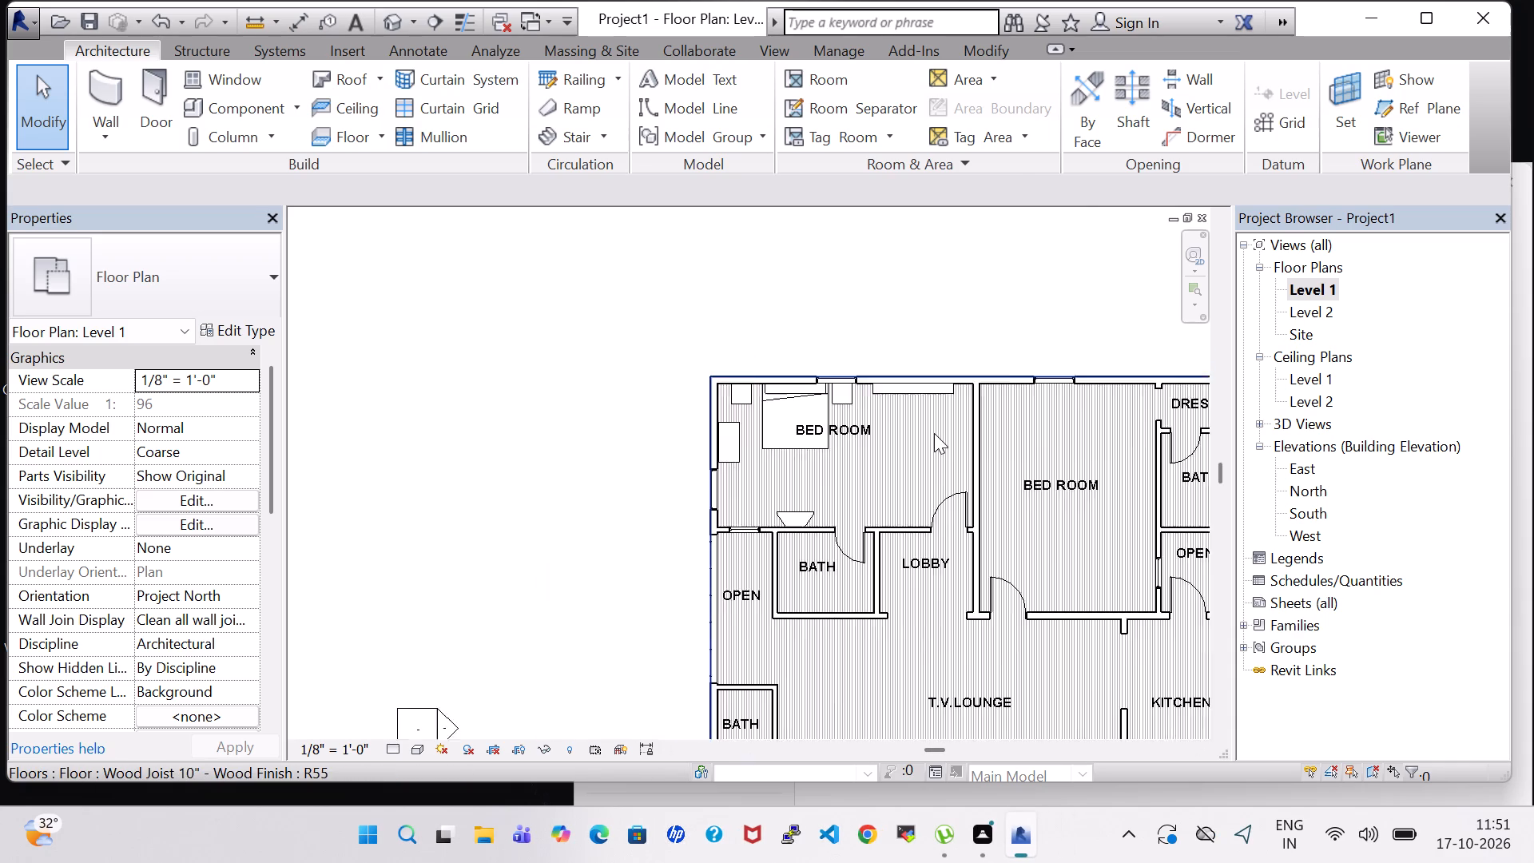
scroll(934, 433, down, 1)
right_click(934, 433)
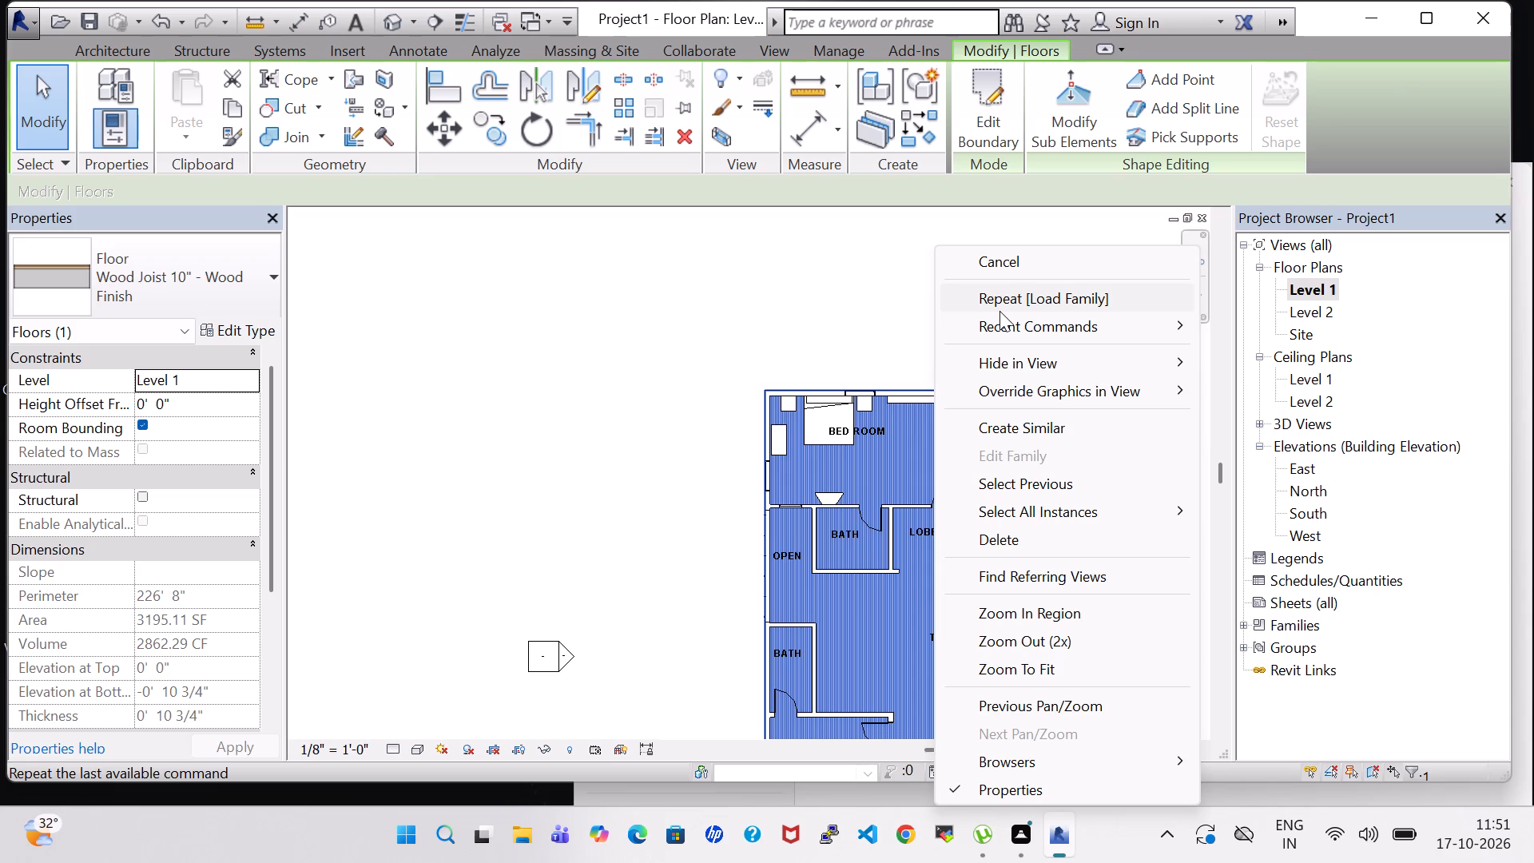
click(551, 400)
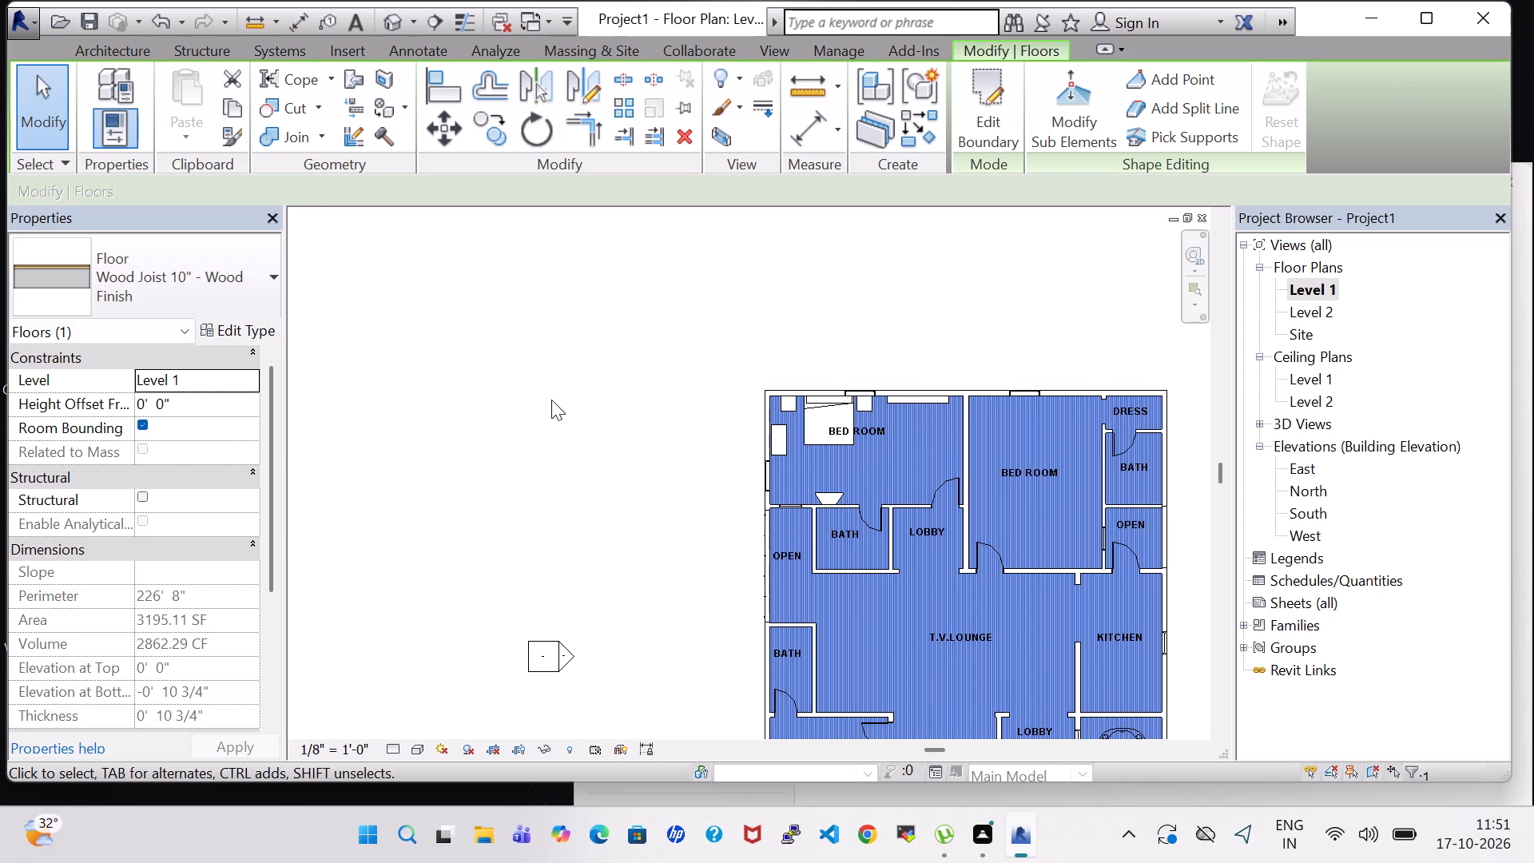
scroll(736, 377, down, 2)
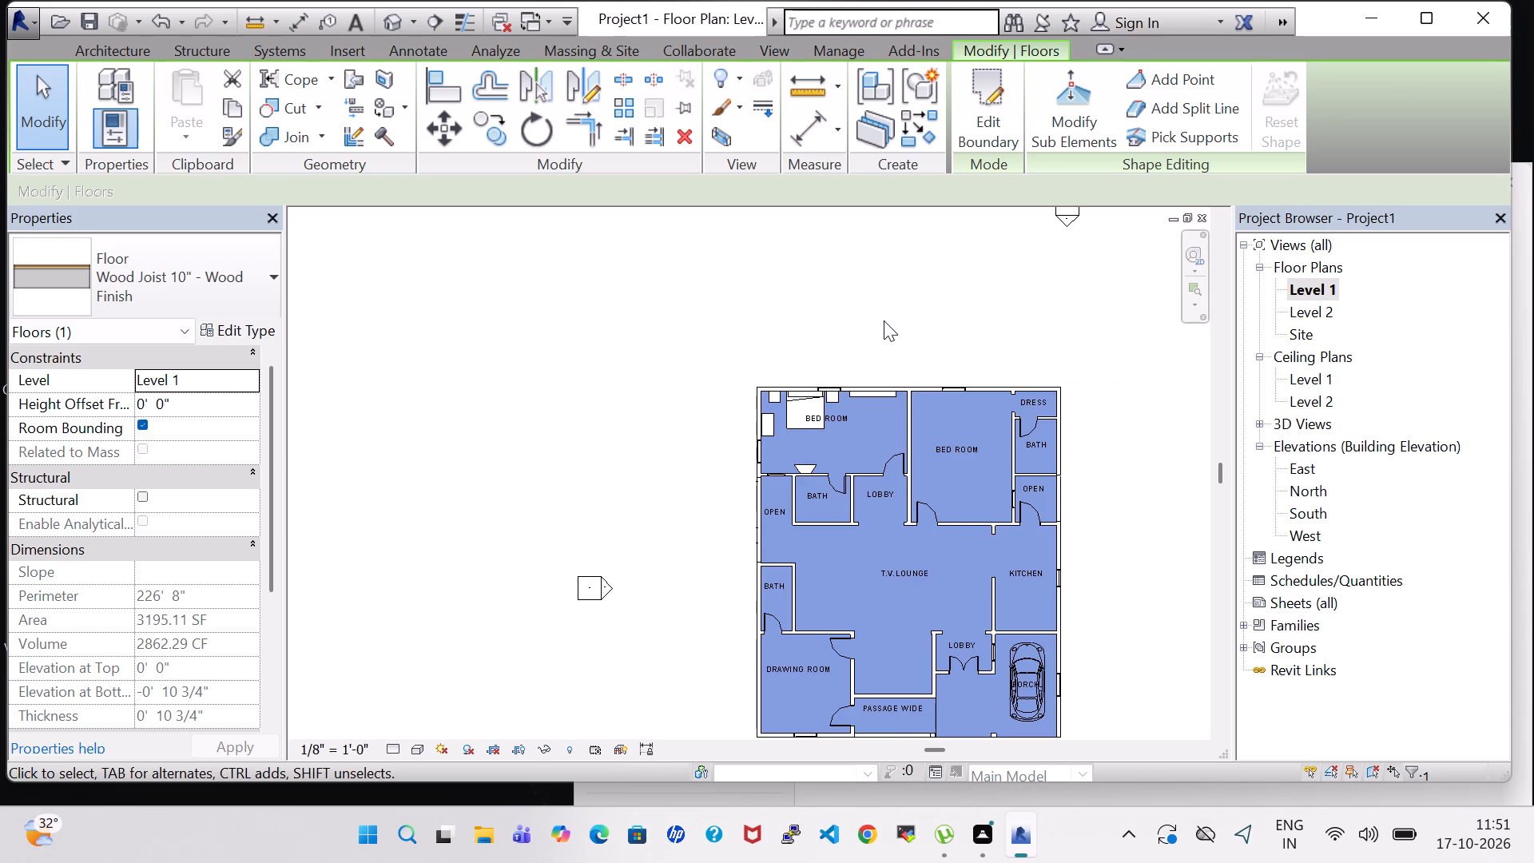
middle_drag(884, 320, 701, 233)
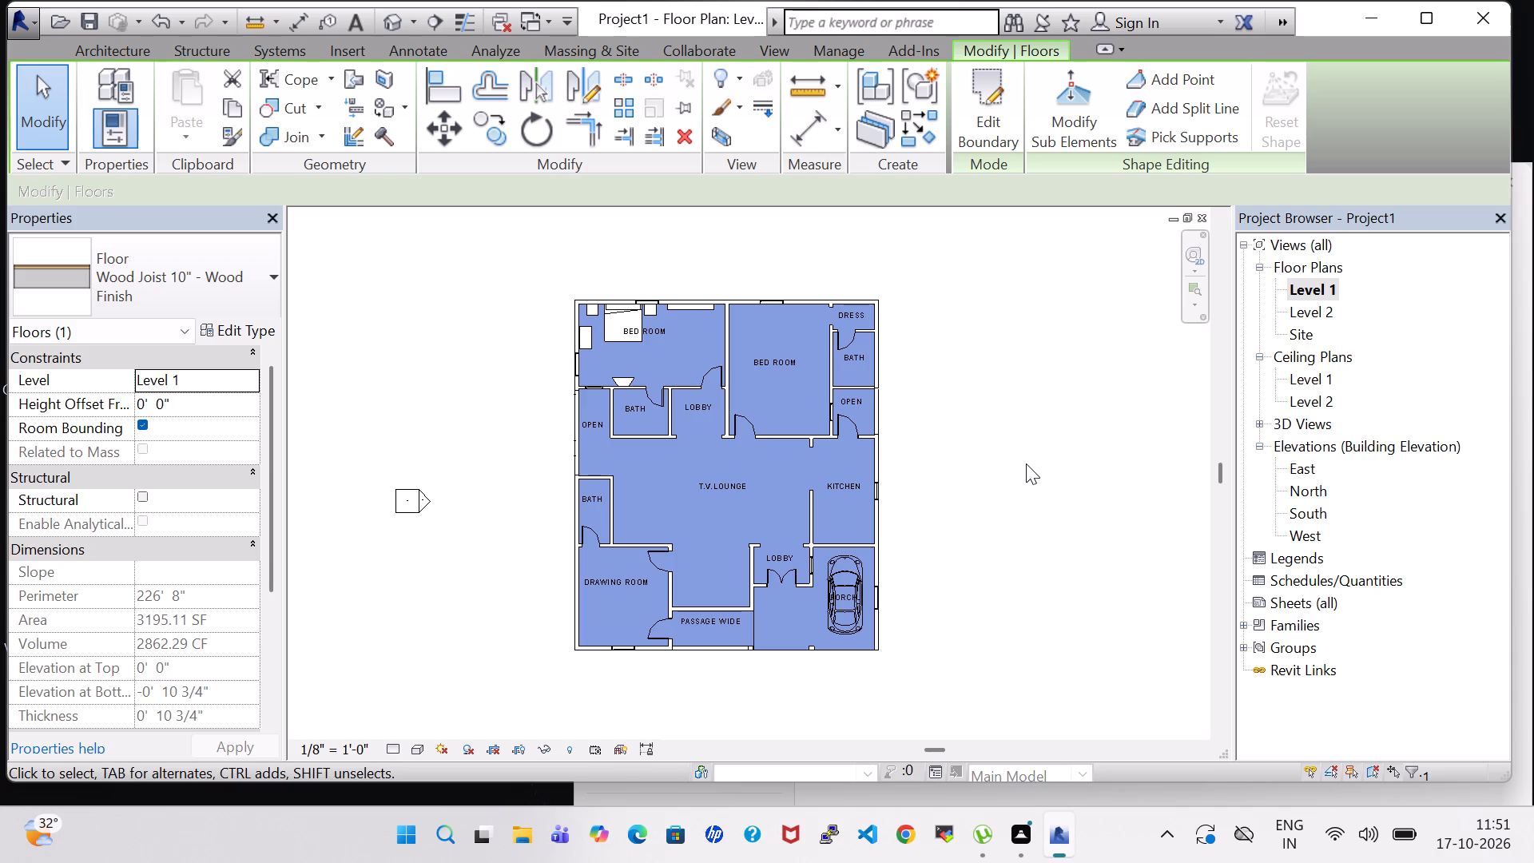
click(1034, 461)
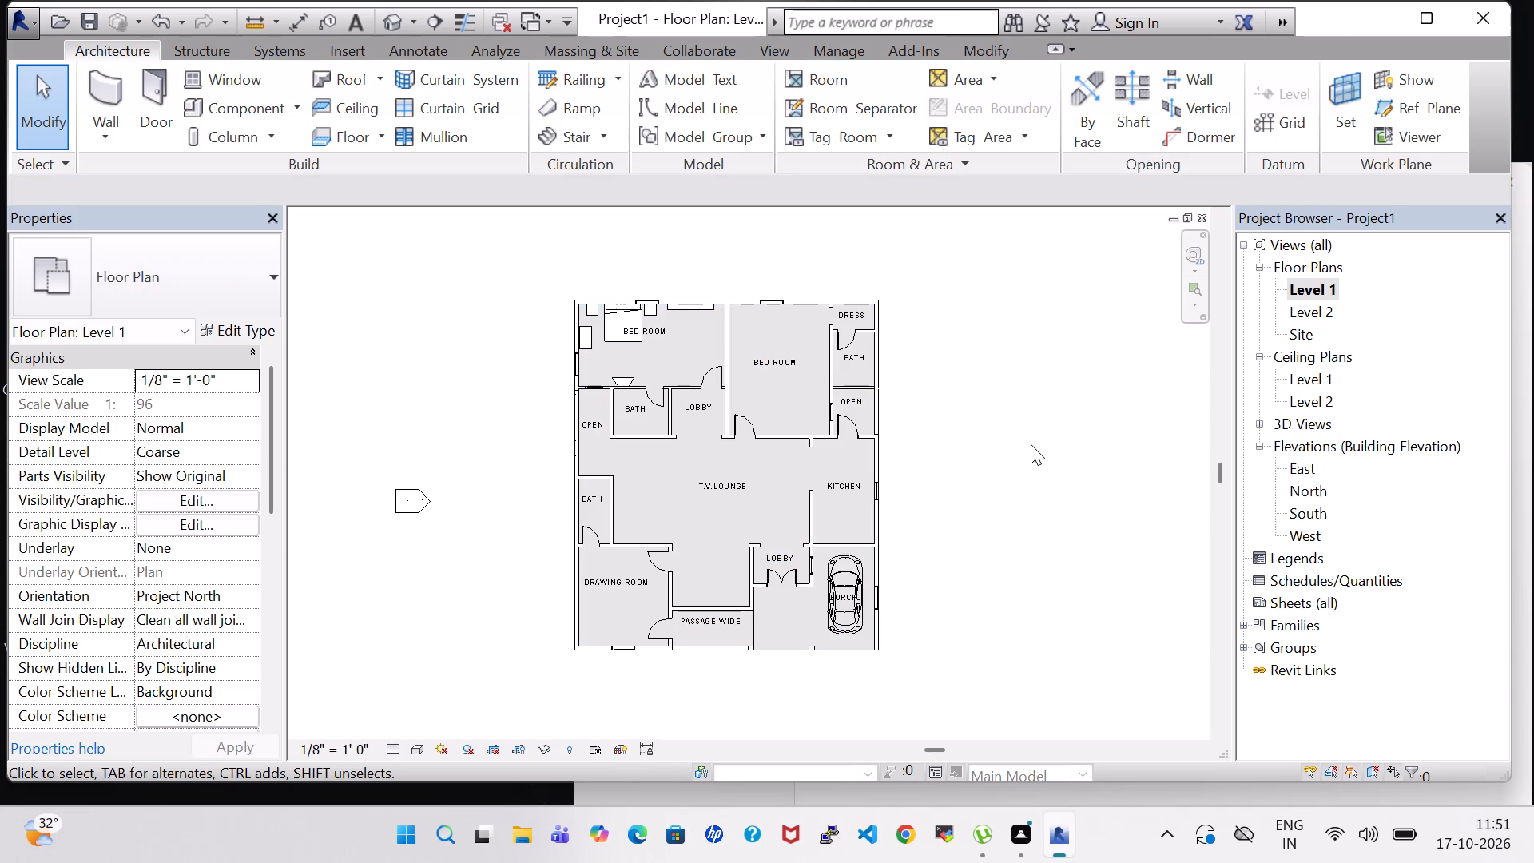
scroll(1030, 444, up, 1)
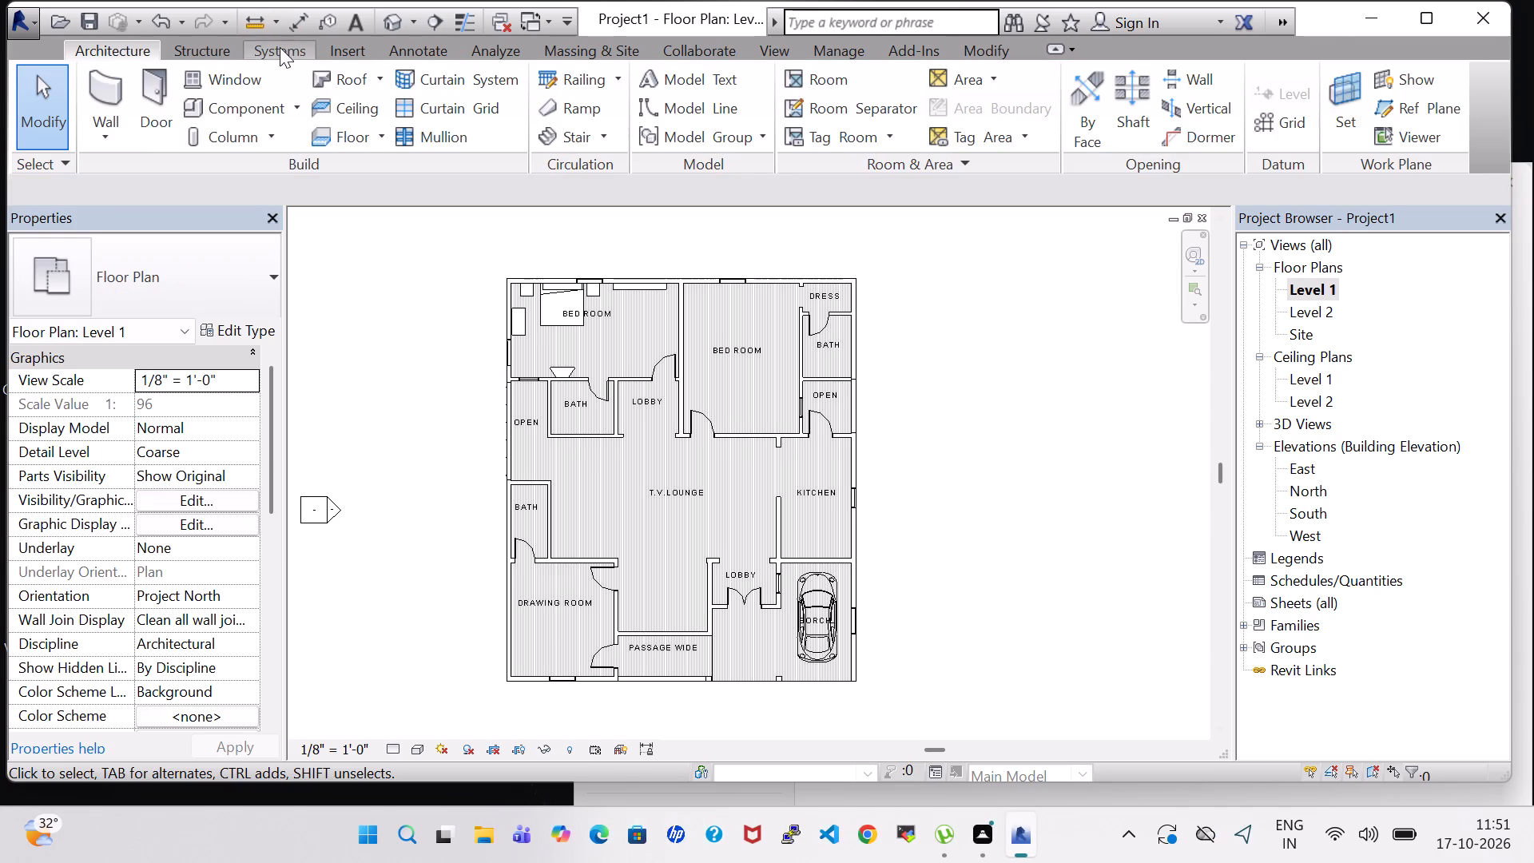
Load the TV - Flat Screen family from the Furniture folder of the US Imperial library.
click(242, 114)
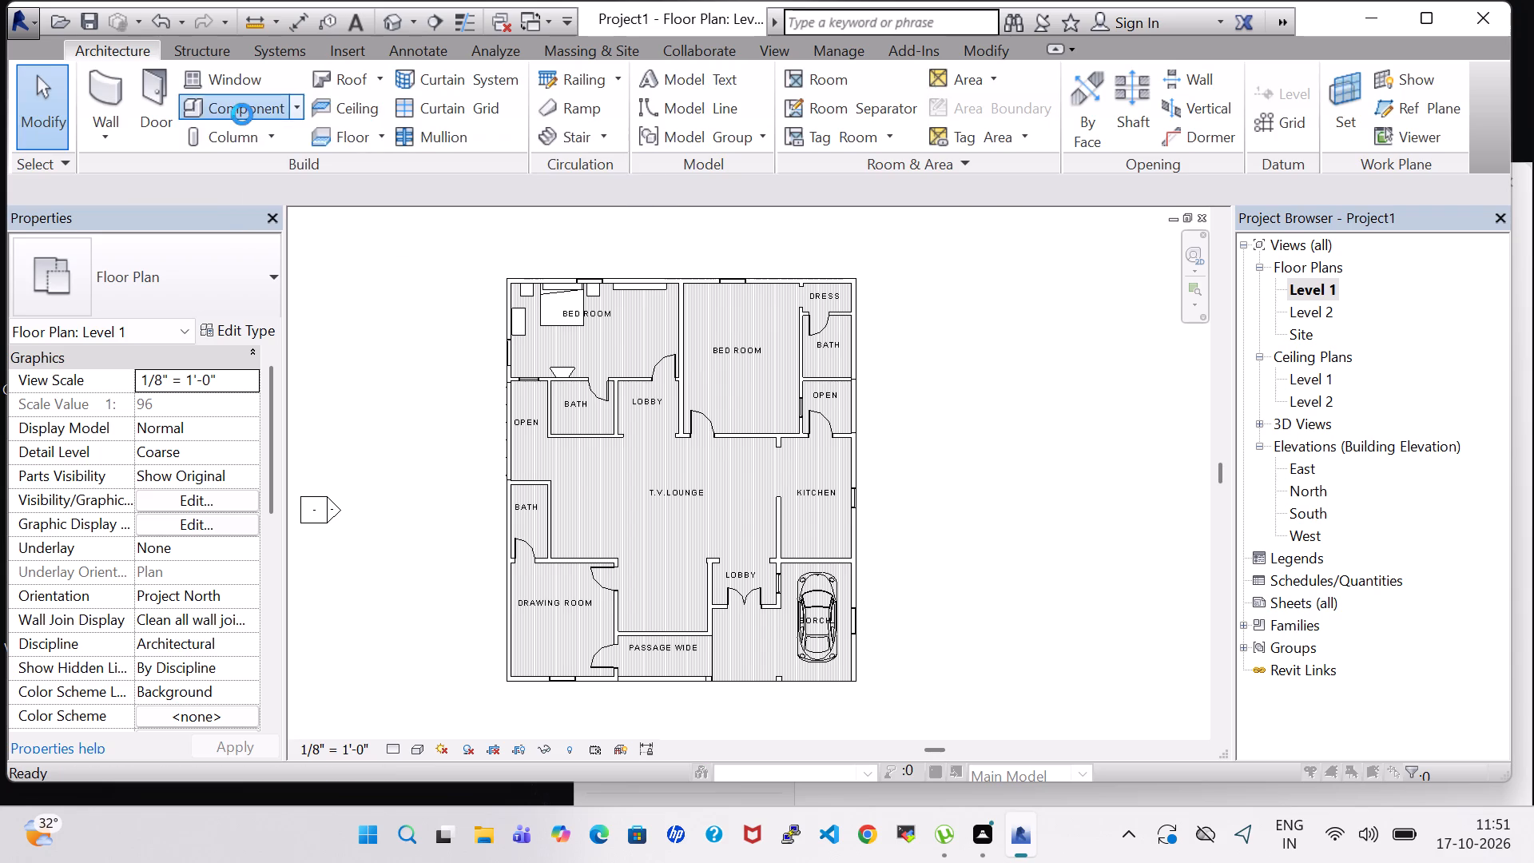
click(942, 205)
click(968, 89)
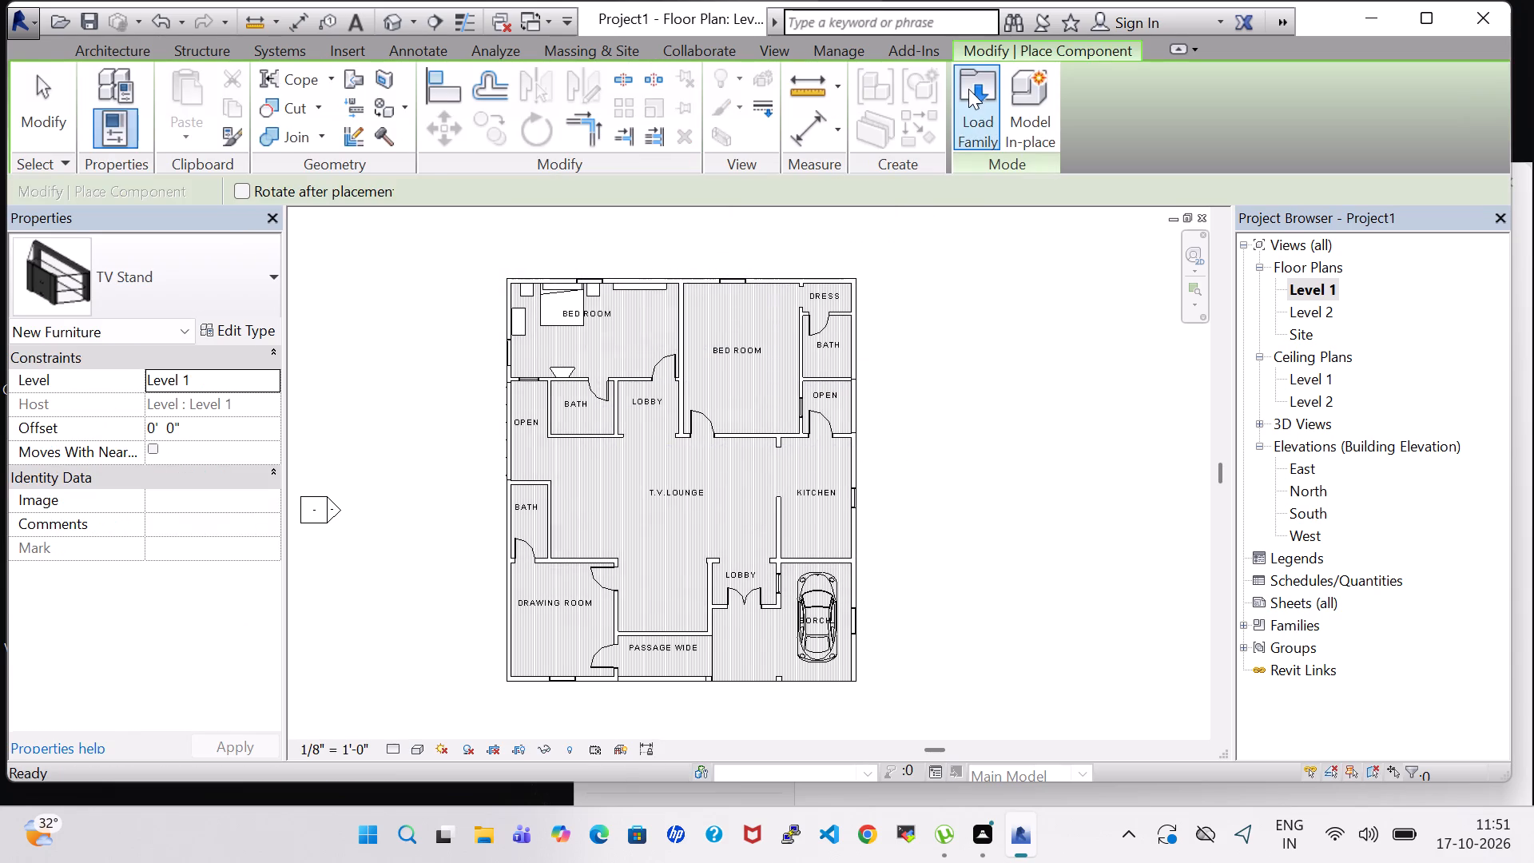
scroll(524, 461, down, 1)
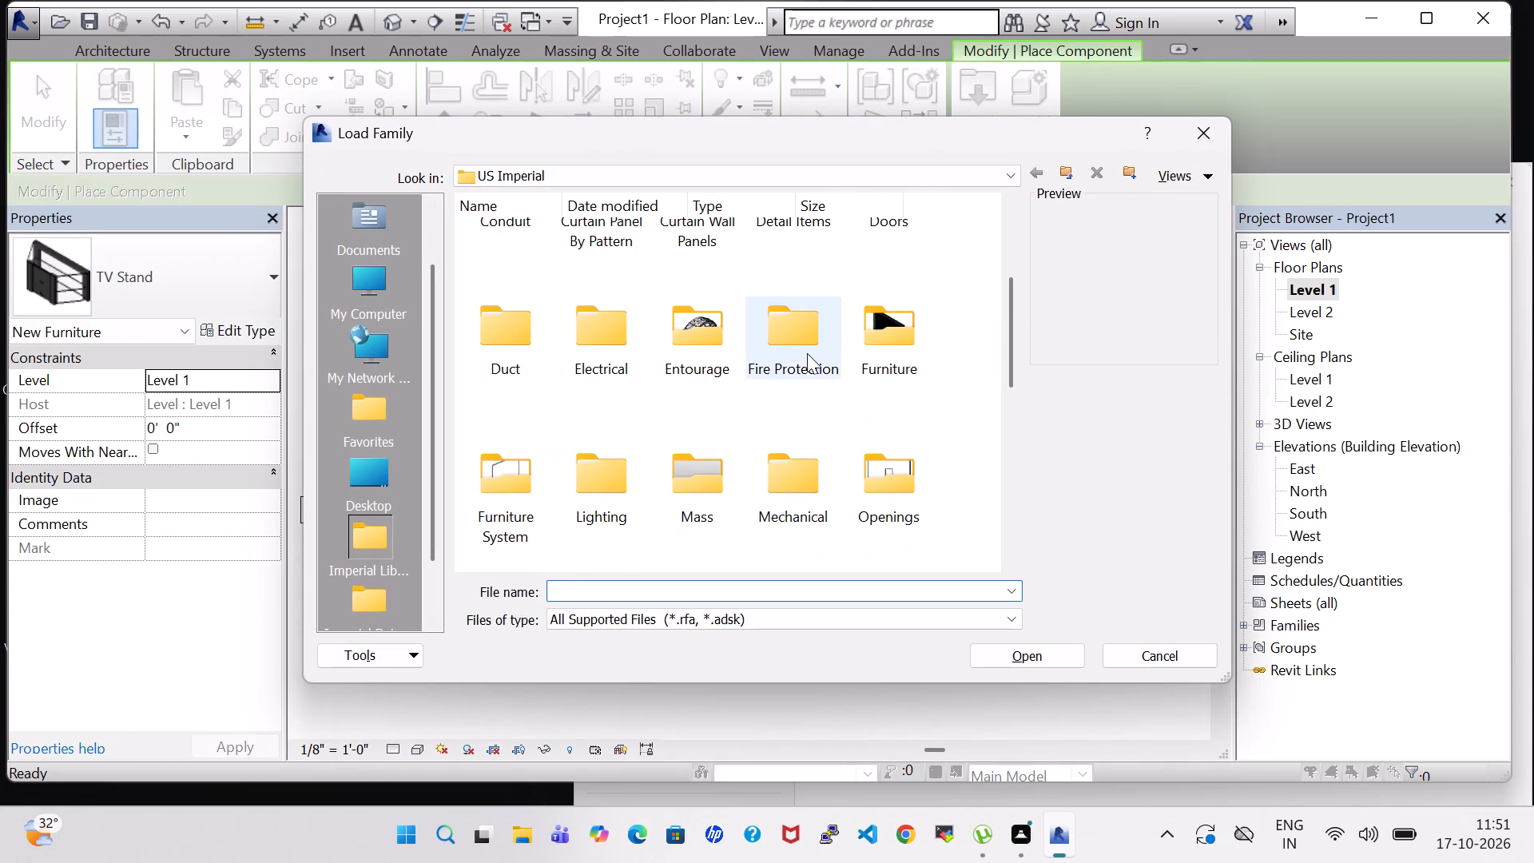
double_click(910, 354)
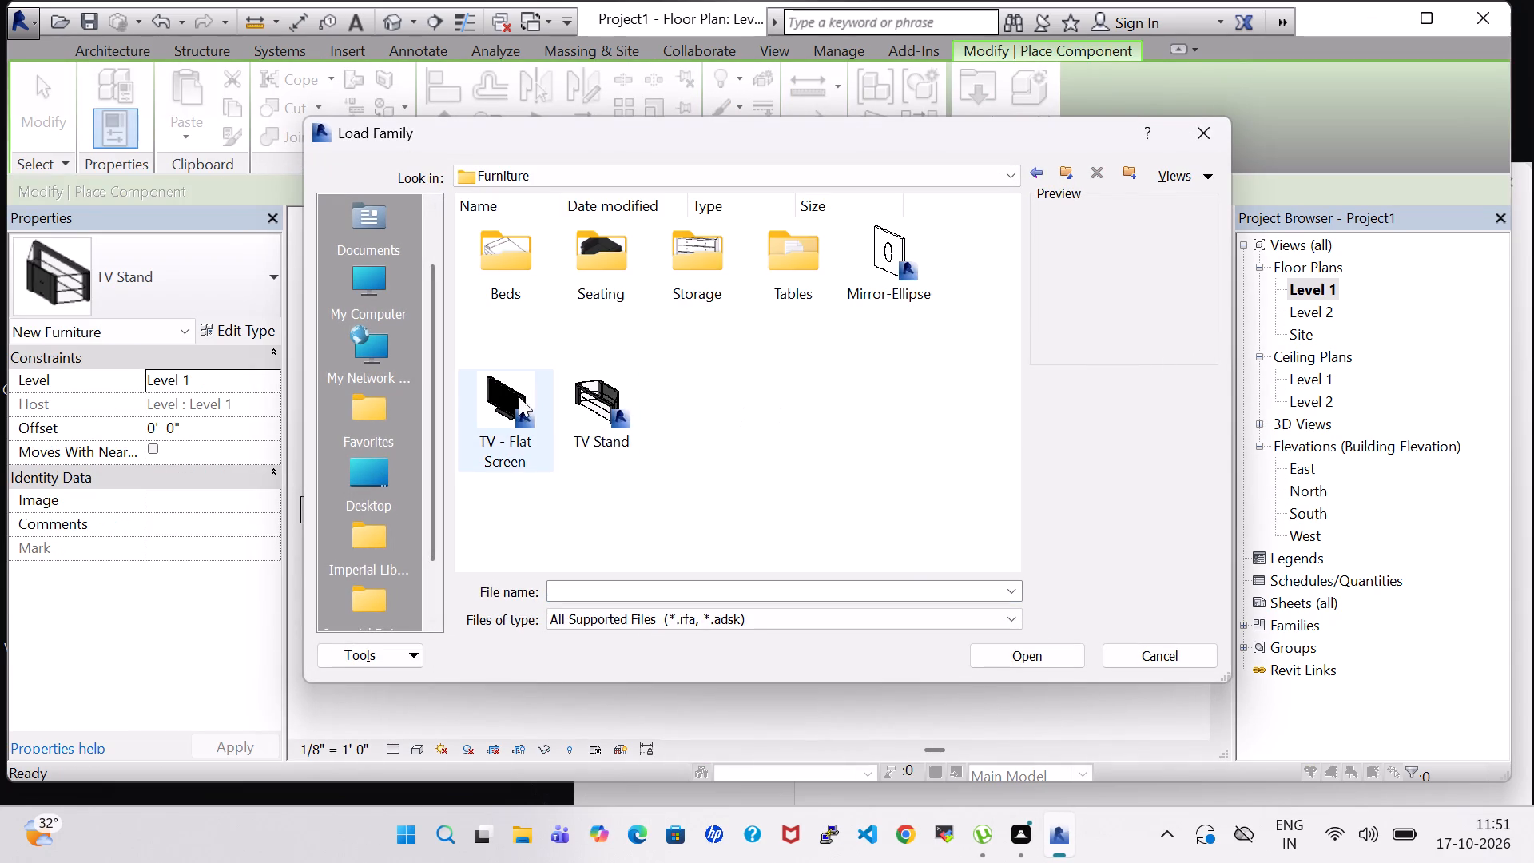
click(504, 401)
click(1066, 656)
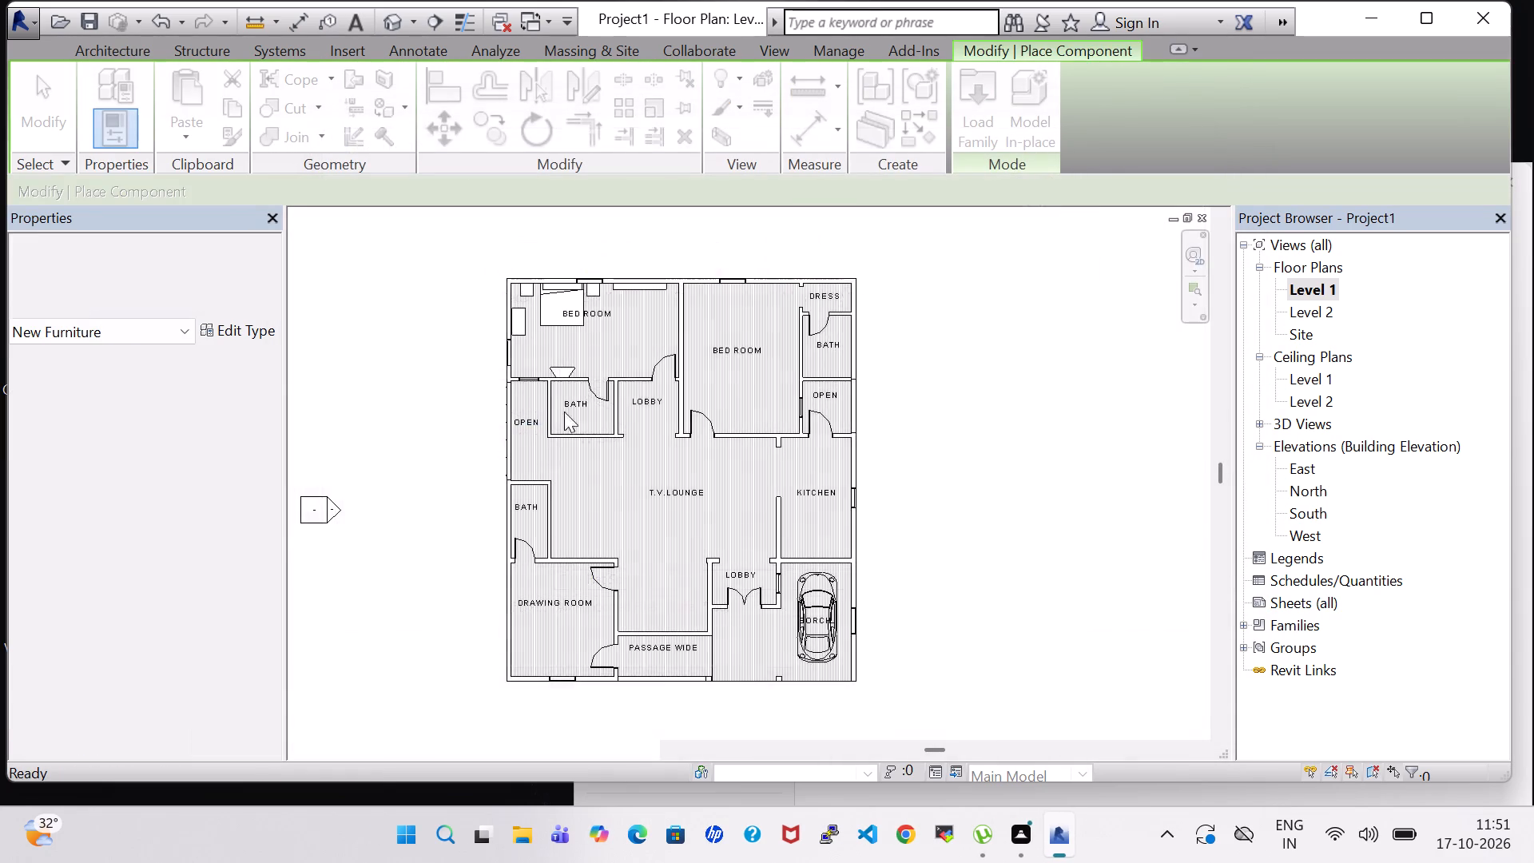
Place the 32" flat-screen TV, rotated to face the bed, centred on the TV stand against the northwest bedroom's south wall.
scroll(592, 414, up, 7)
scroll(588, 414, down, 1)
middle_drag(588, 414, 607, 510)
scroll(596, 495, up, 1)
key(space)
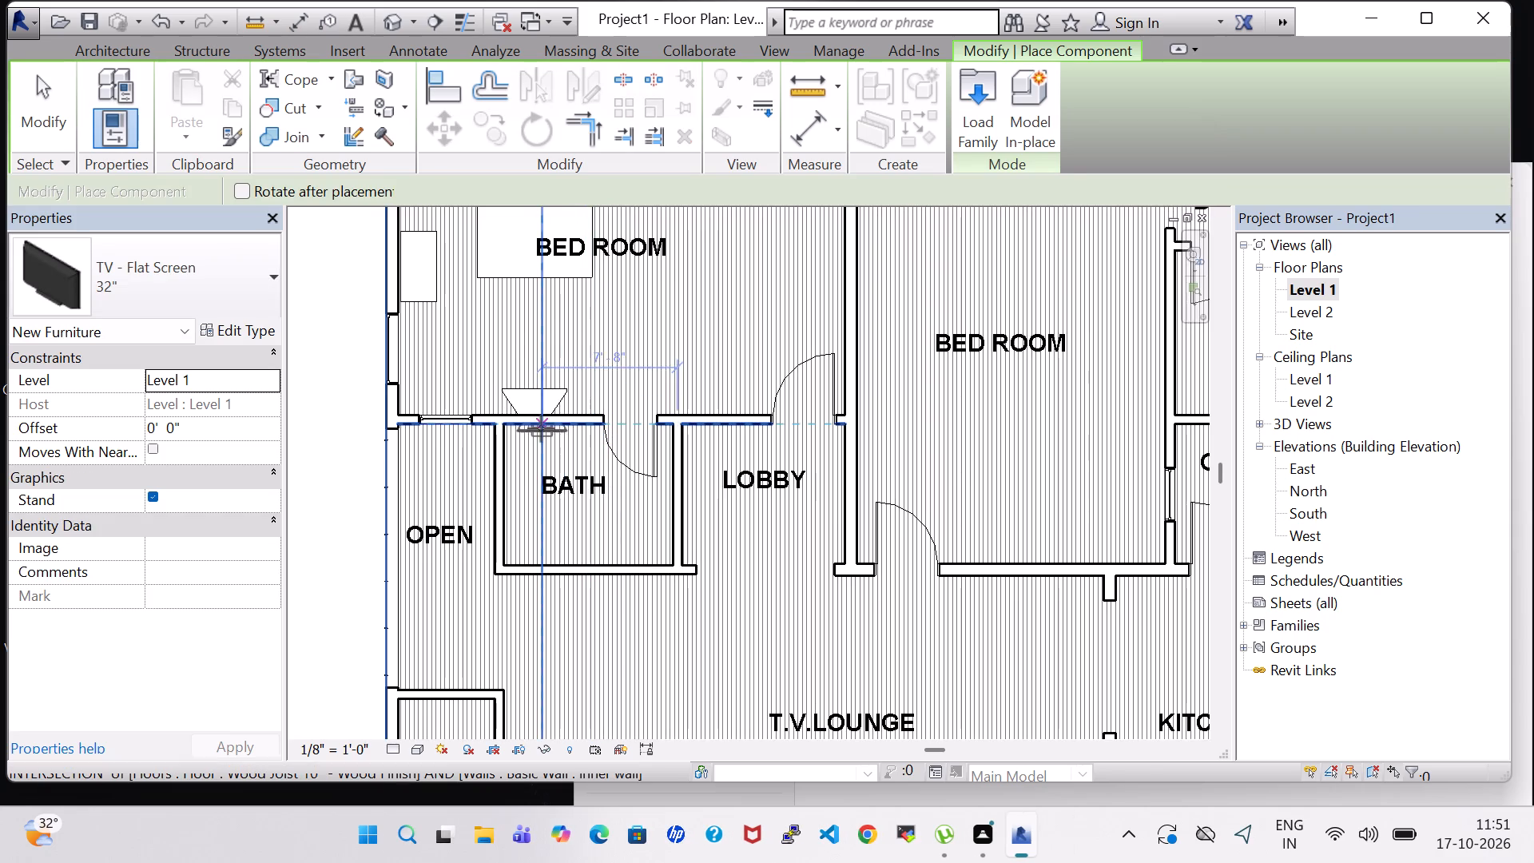
key(space)
scroll(541, 428, up, 10)
key(space)
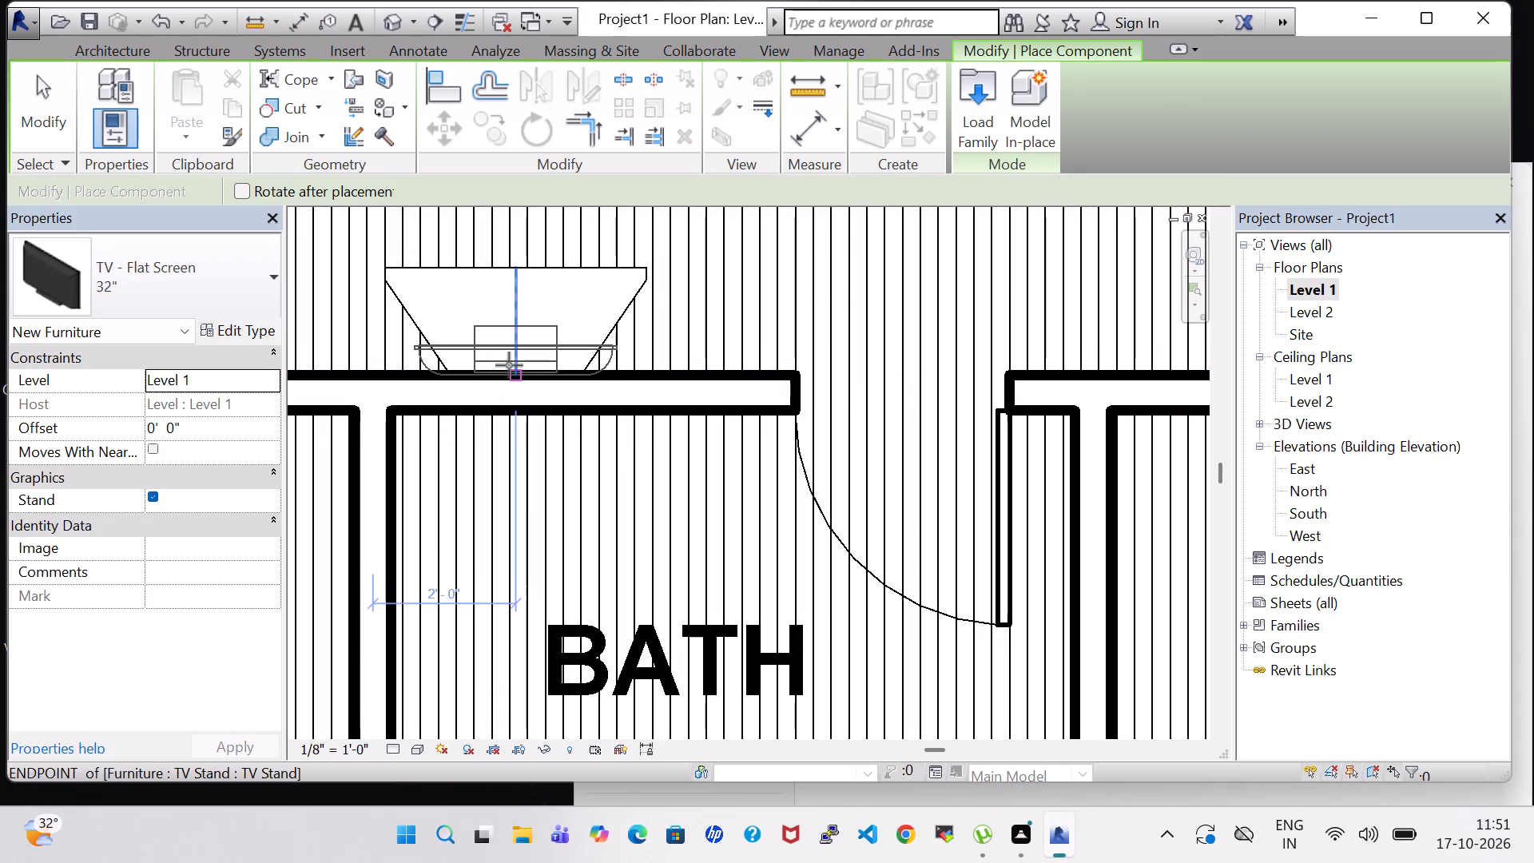
scroll(509, 365, up, 3)
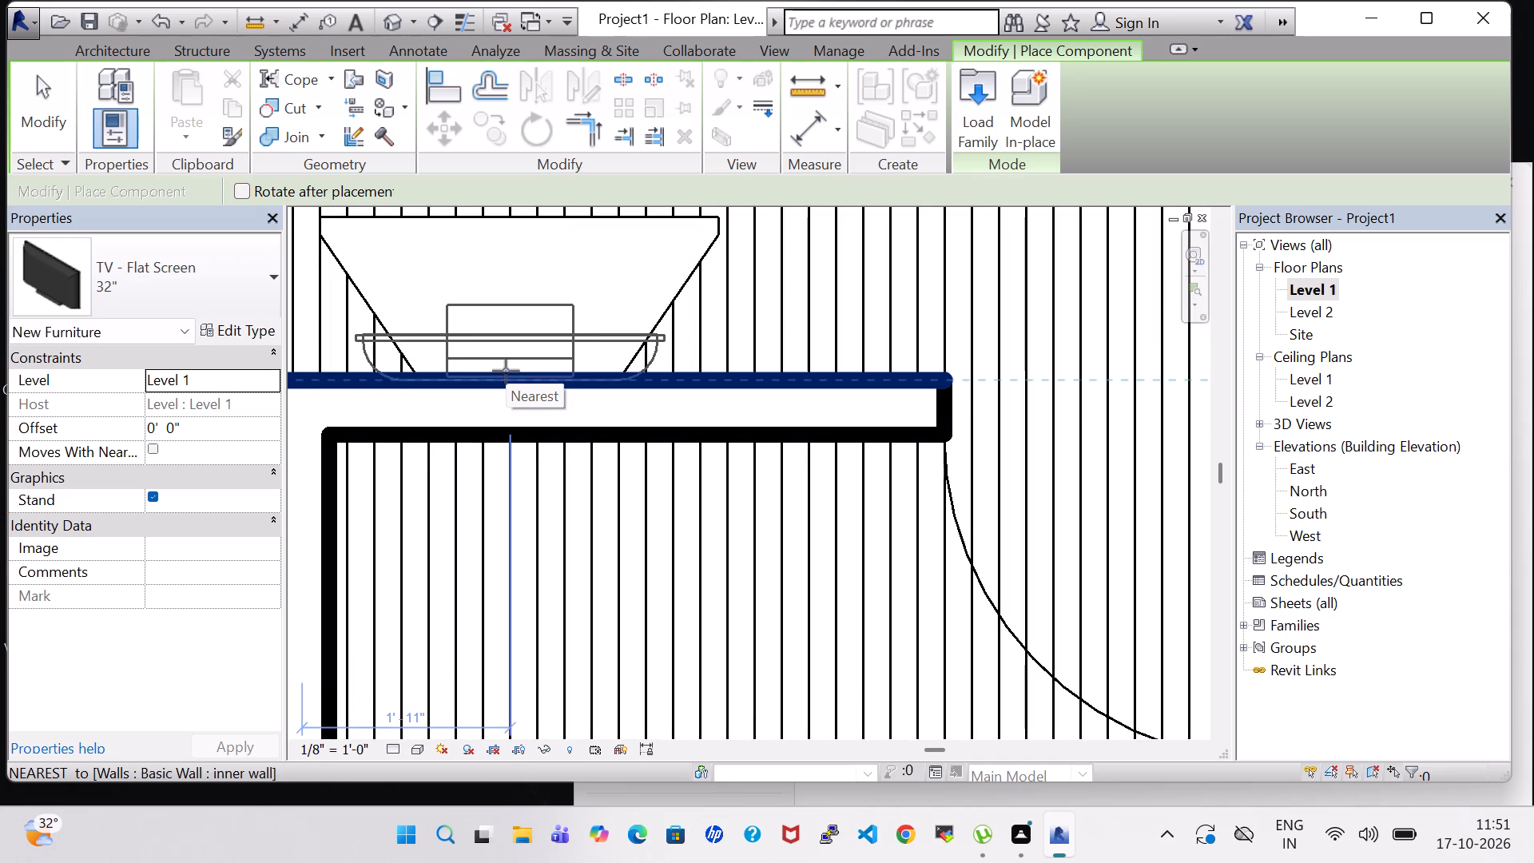
scroll(506, 371, up, 4)
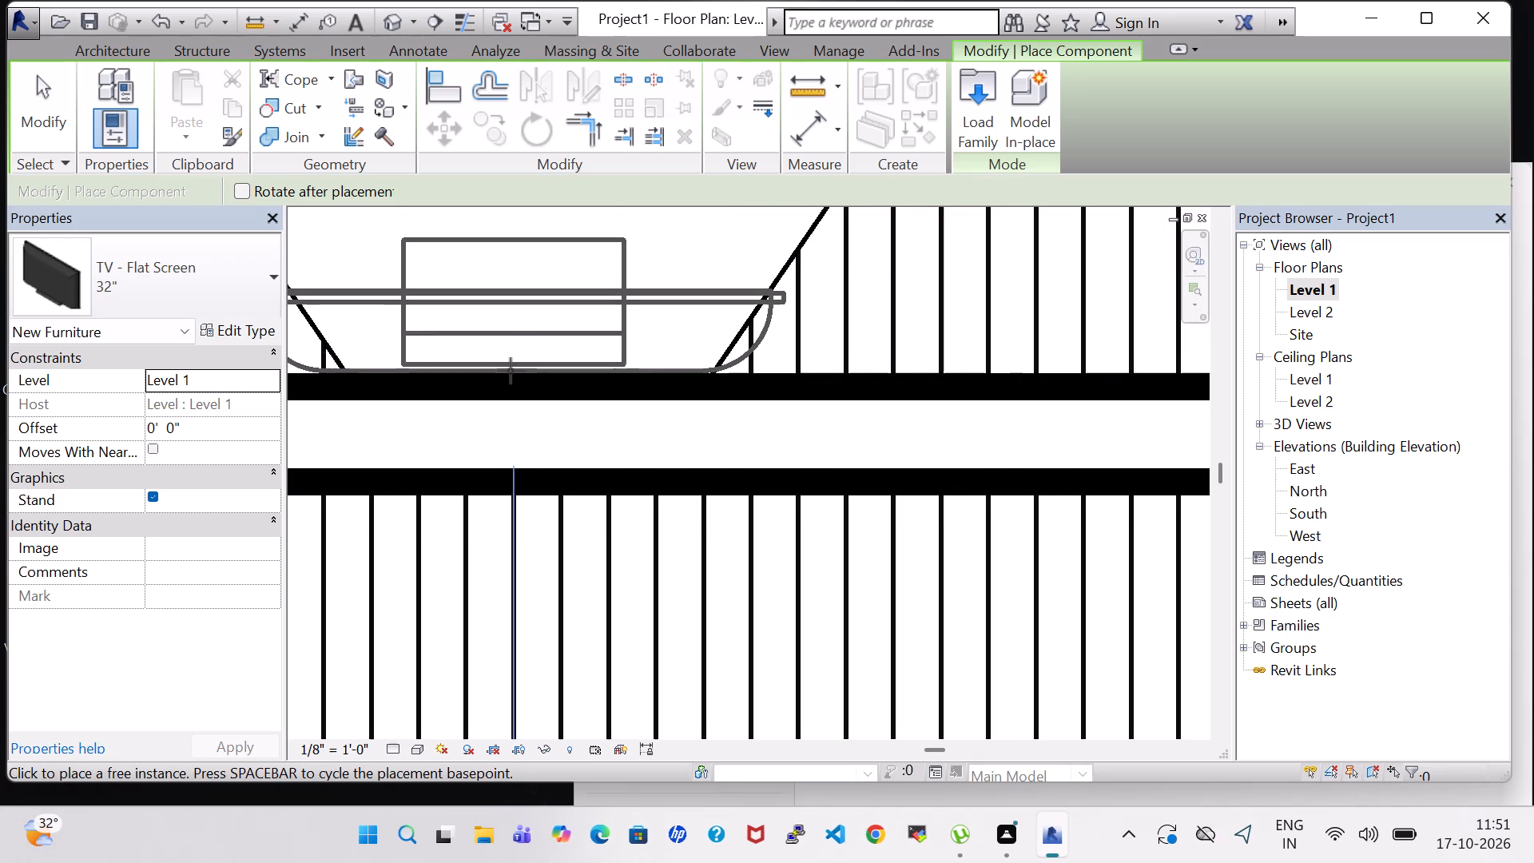
click(512, 374)
key(Escape)
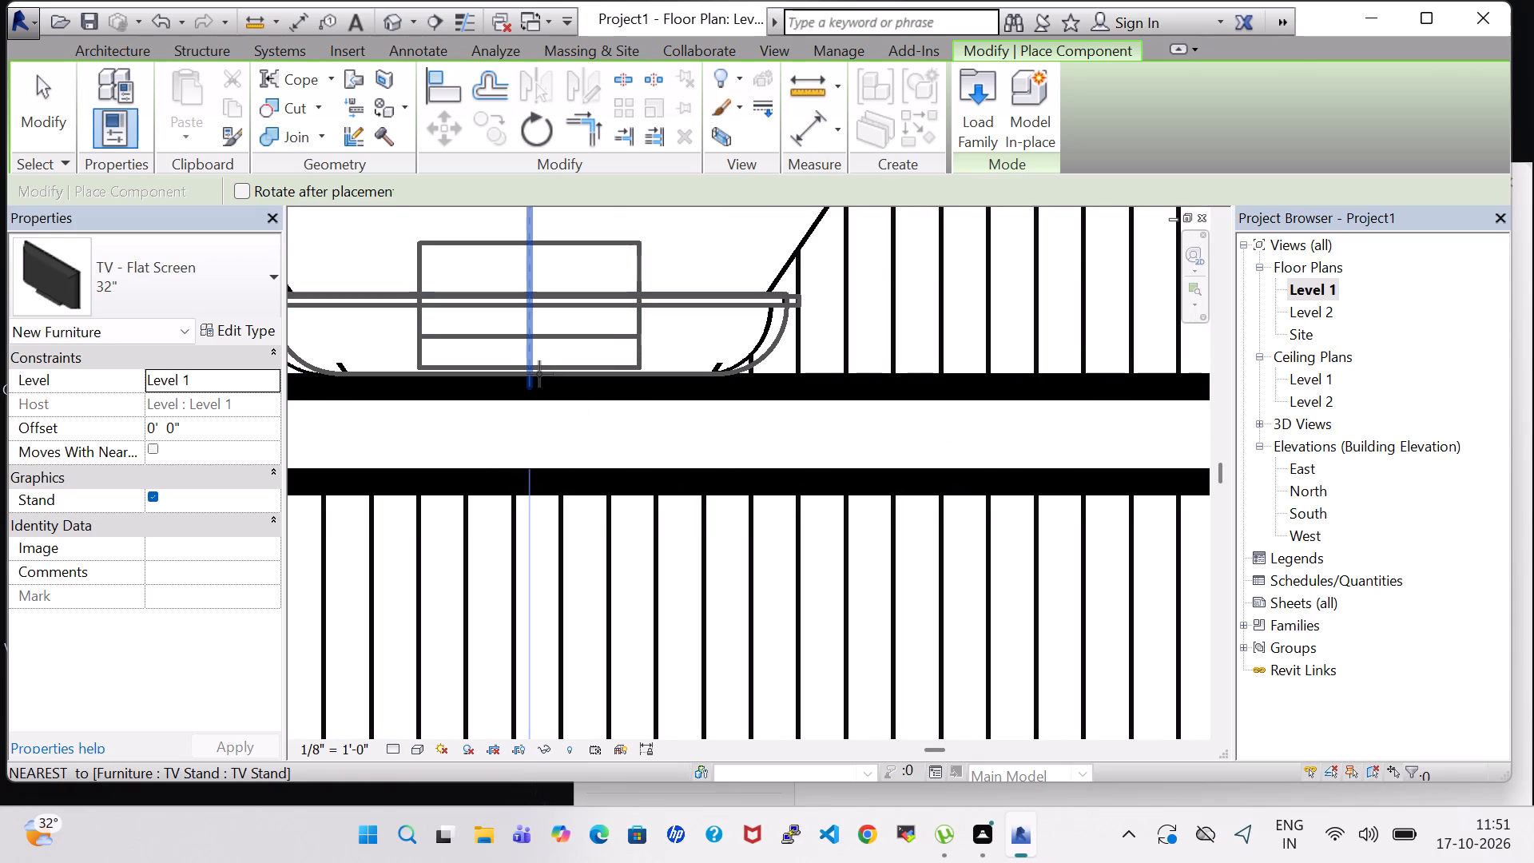
key(Escape)
Set the placed flat-screen TV's offset from Level 1 to 3' 0".
click(578, 306)
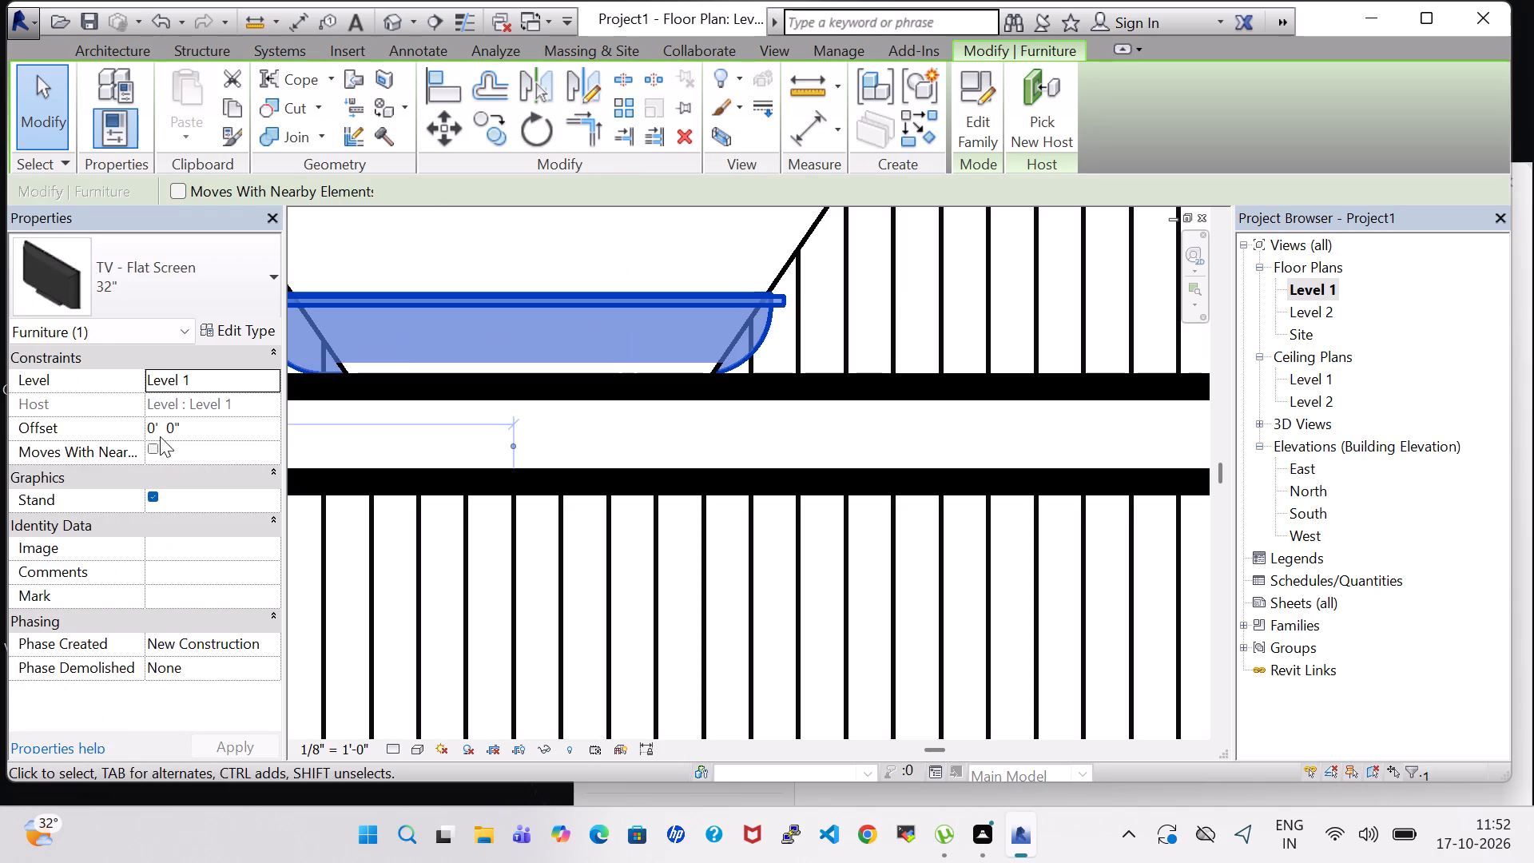
click(155, 424)
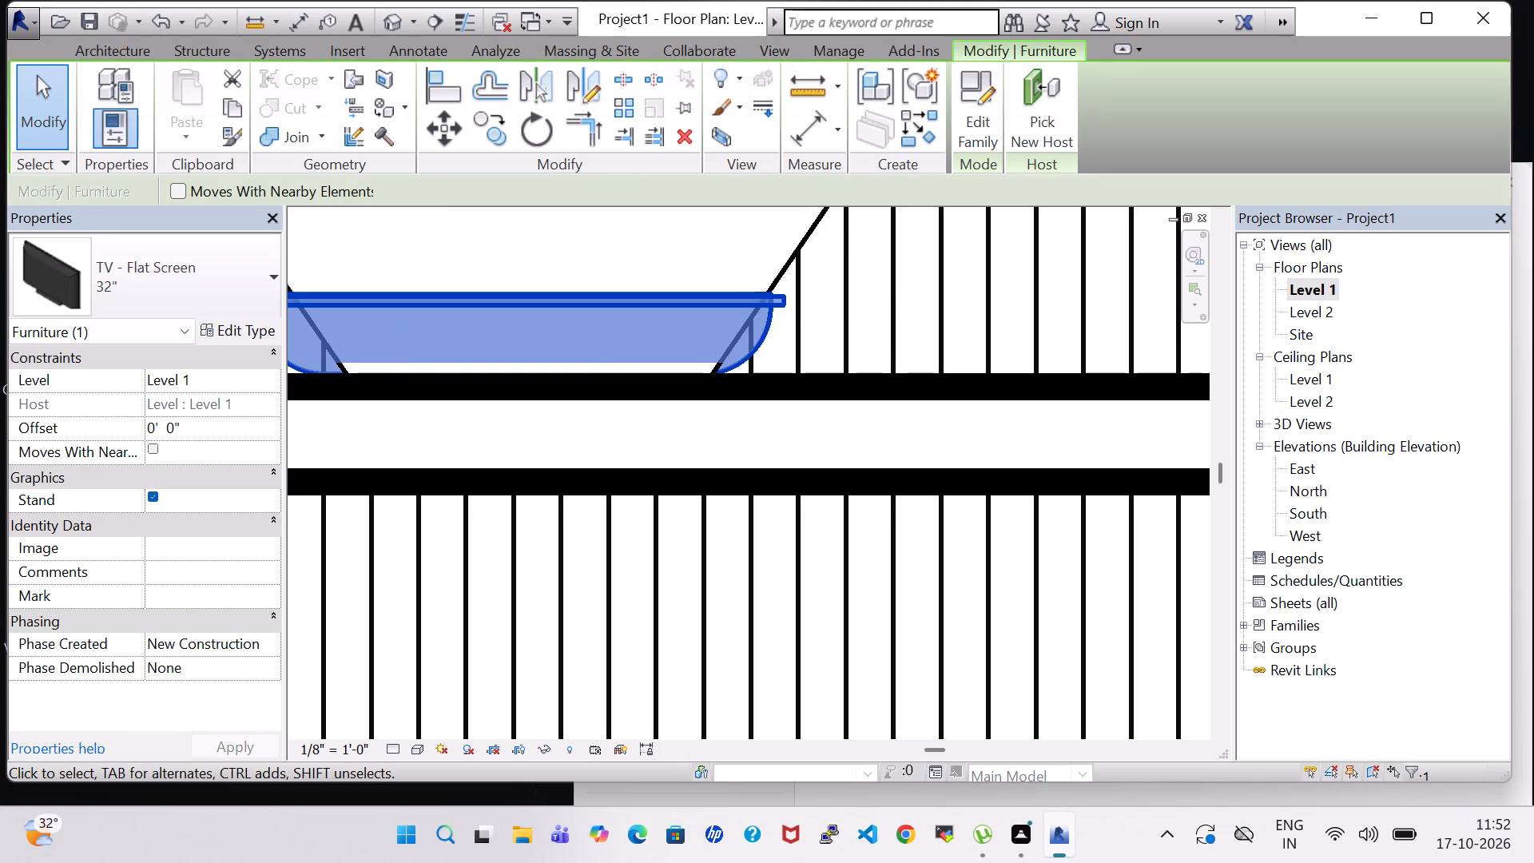
key(BackSpace)
key(3)
key(Return)
Change the flat-screen TV in the northwest bedroom to the 50" type.
scroll(678, 353, down, 10)
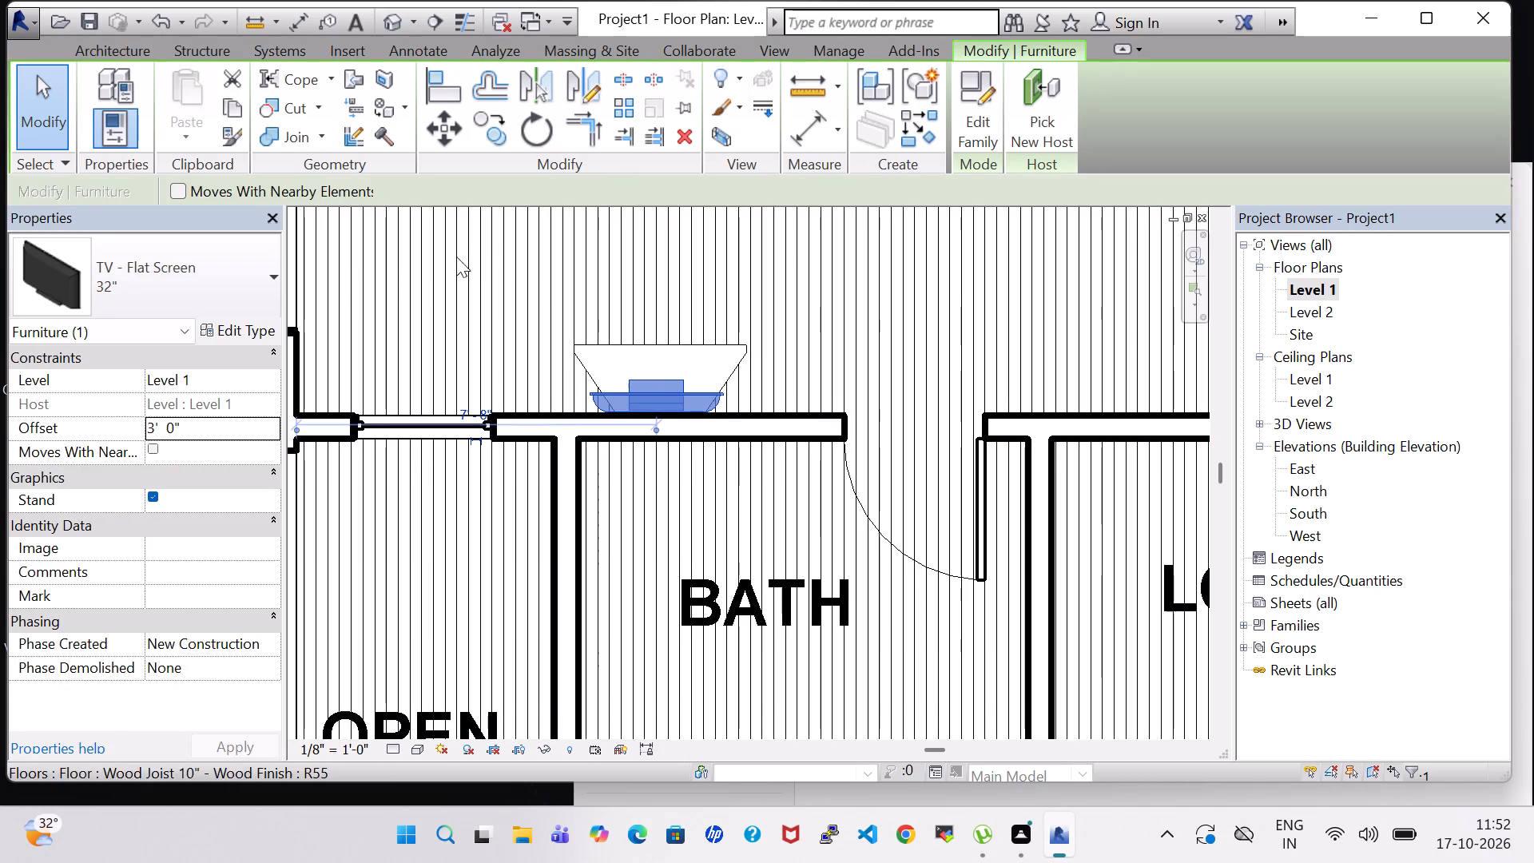
click(272, 272)
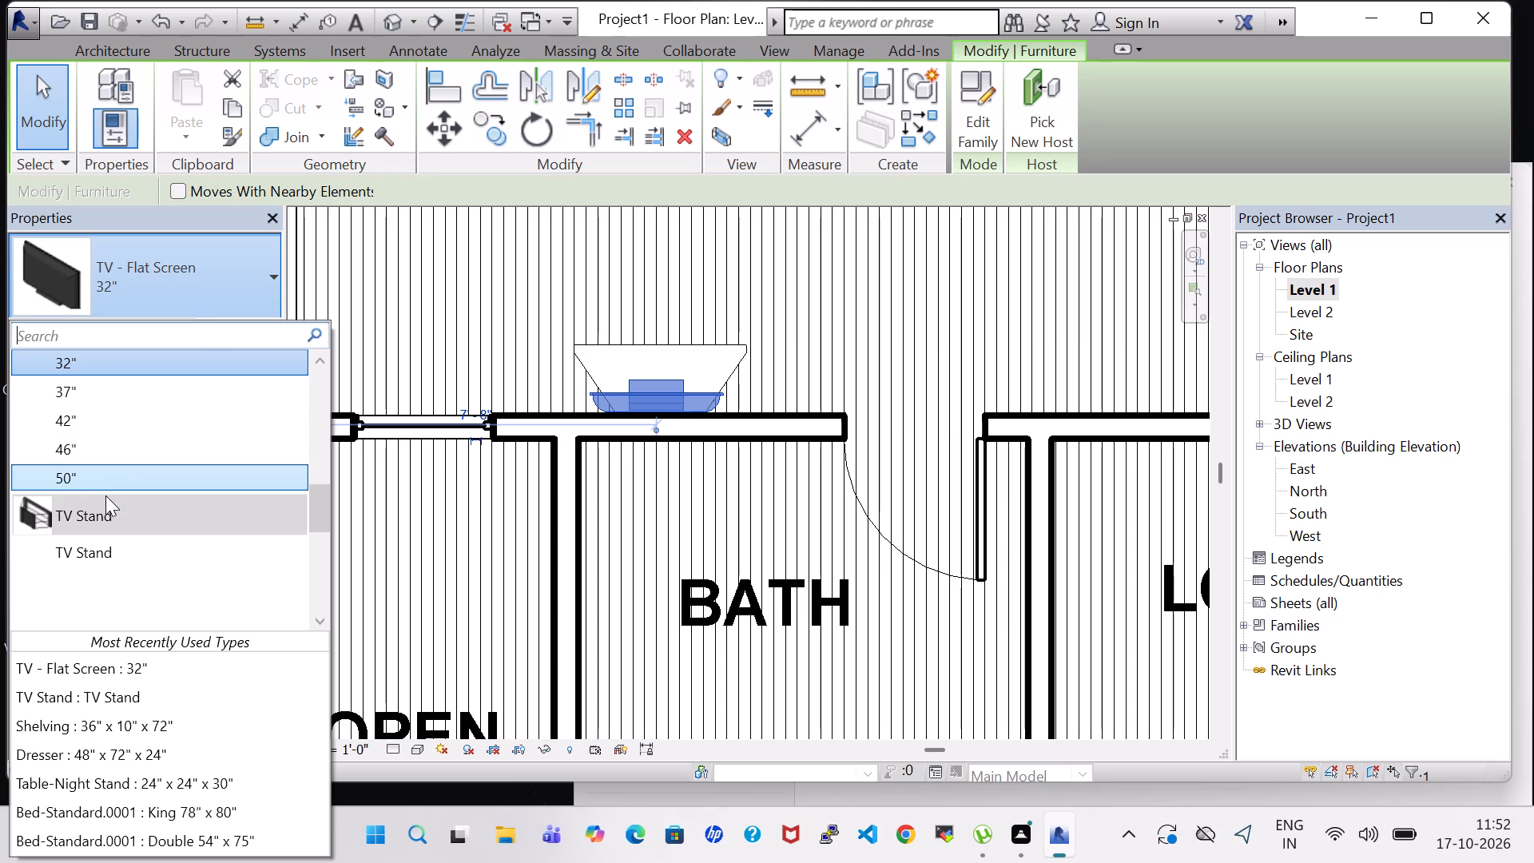
click(105, 474)
scroll(517, 479, down, 8)
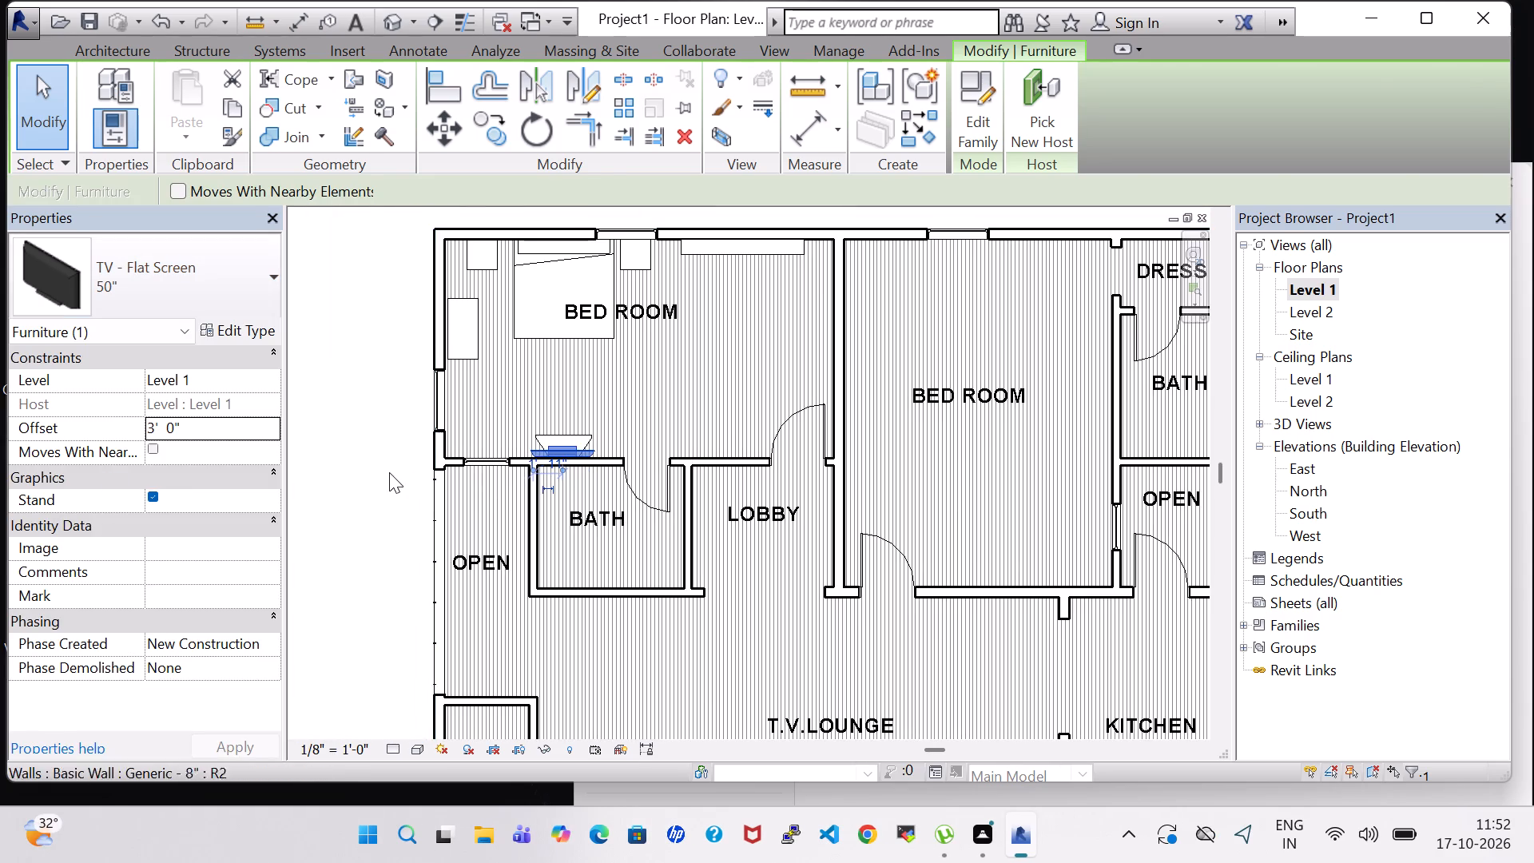
click(377, 472)
Examine the furnished northwest bedroom and the rest of the house from above in the 3D view.
scroll(389, 471, down, 2)
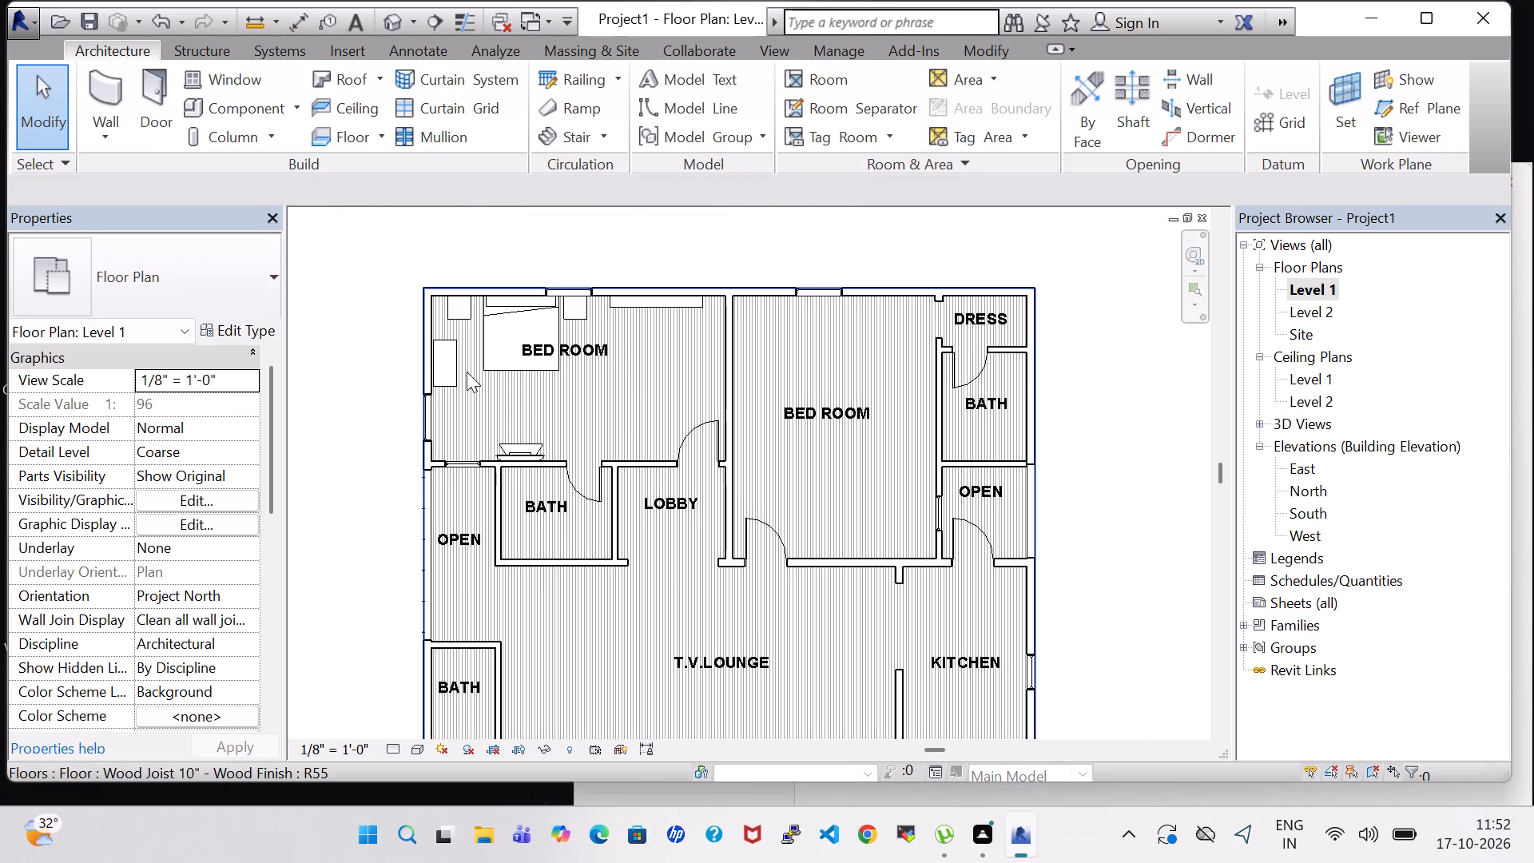
click(387, 33)
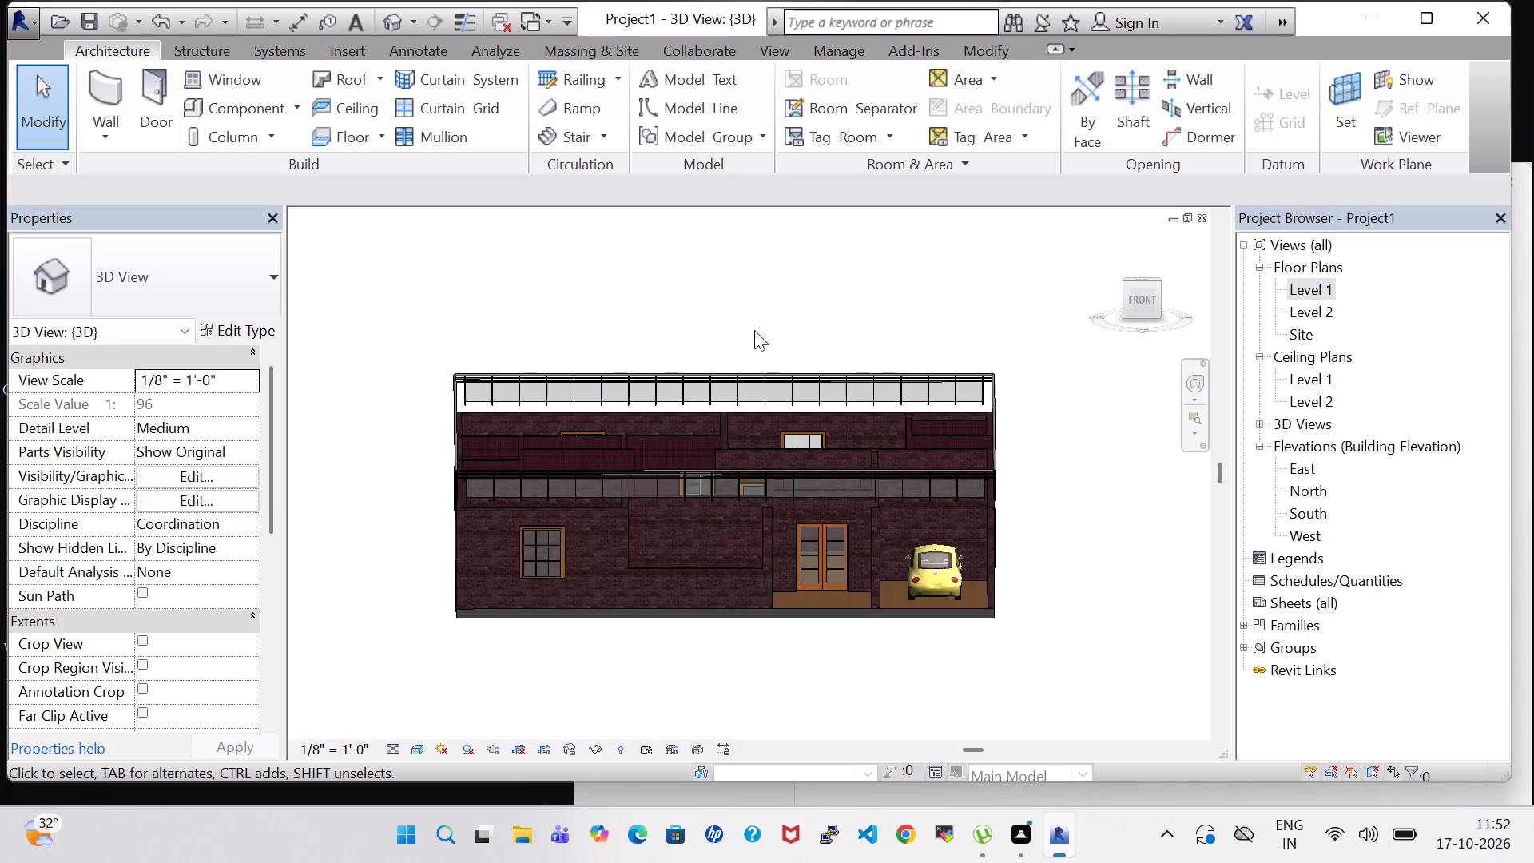
shift+middle_drag(754, 330, 742, 532)
shift+scroll(754, 330, down, 1)
shift+middle_drag(681, 527, 695, 540)
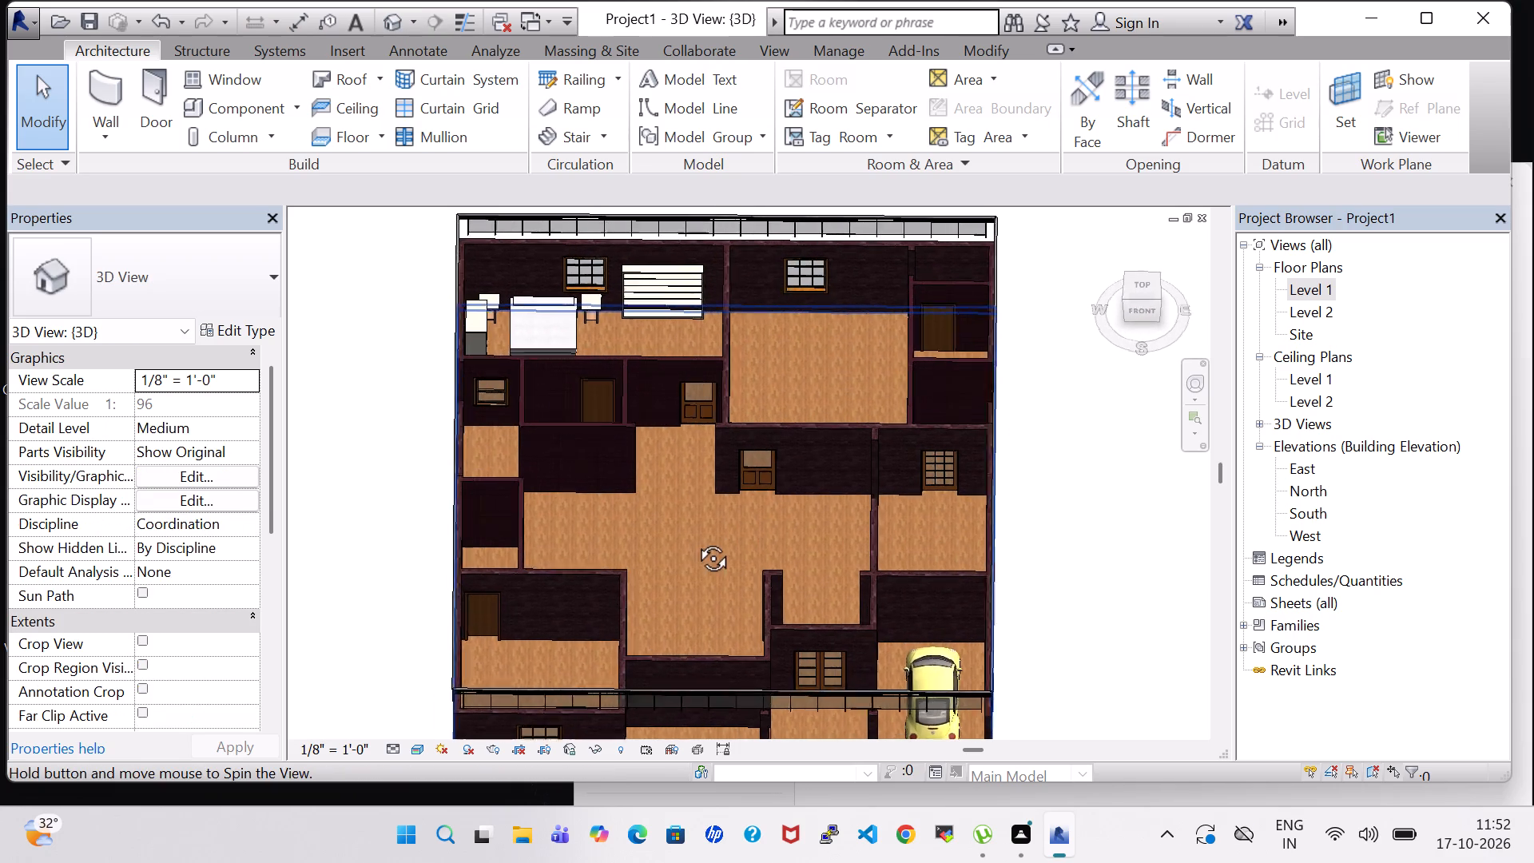
shift+middle_drag(695, 540, 697, 558)
middle_drag(697, 539, 669, 666)
scroll(698, 559, down, 1)
shift+middle_drag(667, 658, 624, 667)
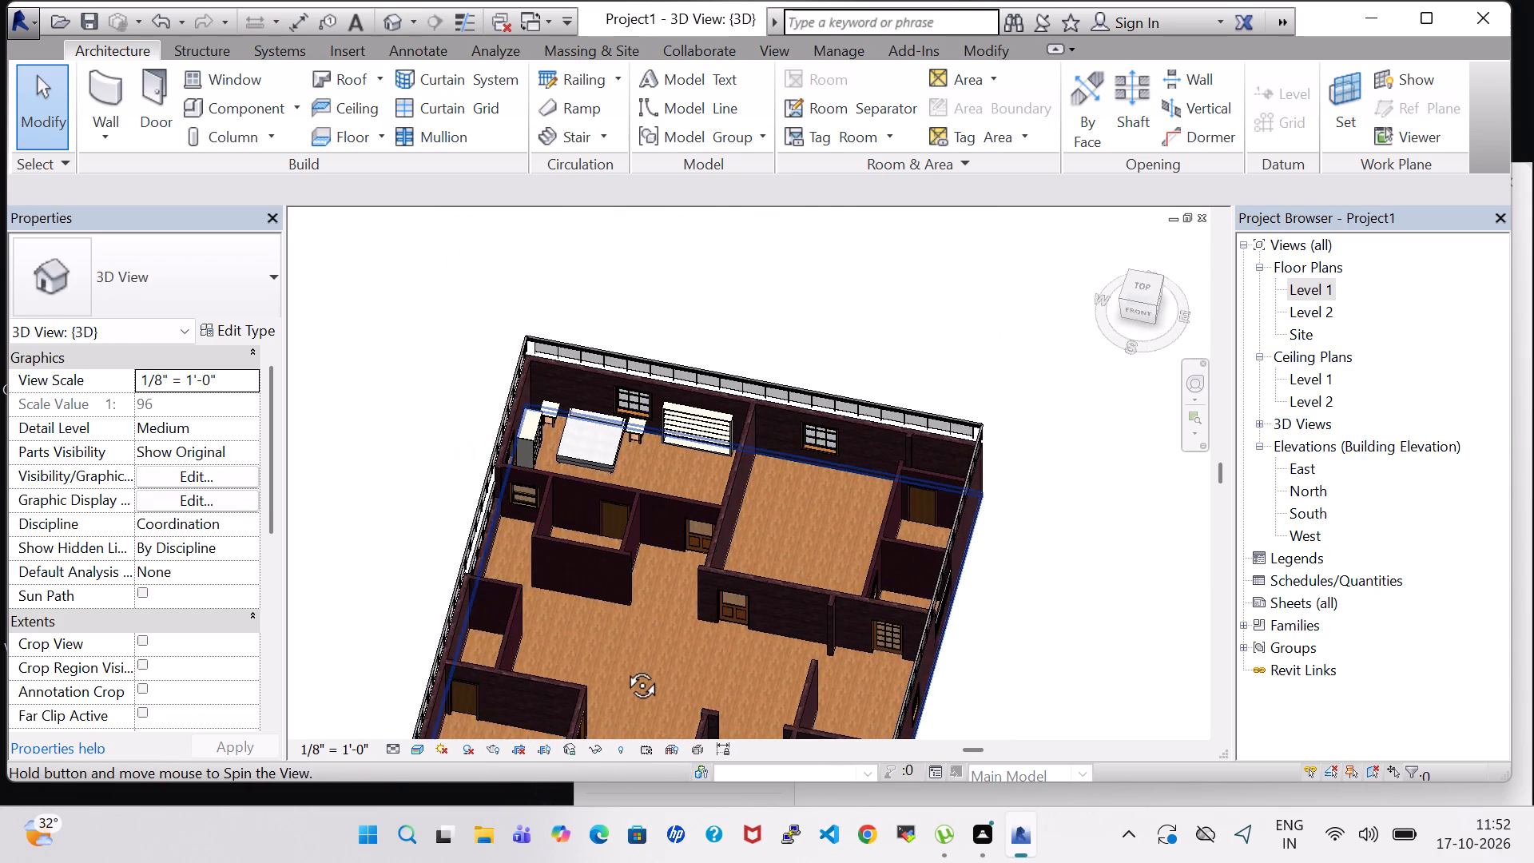
shift+middle_drag(624, 667, 796, 616)
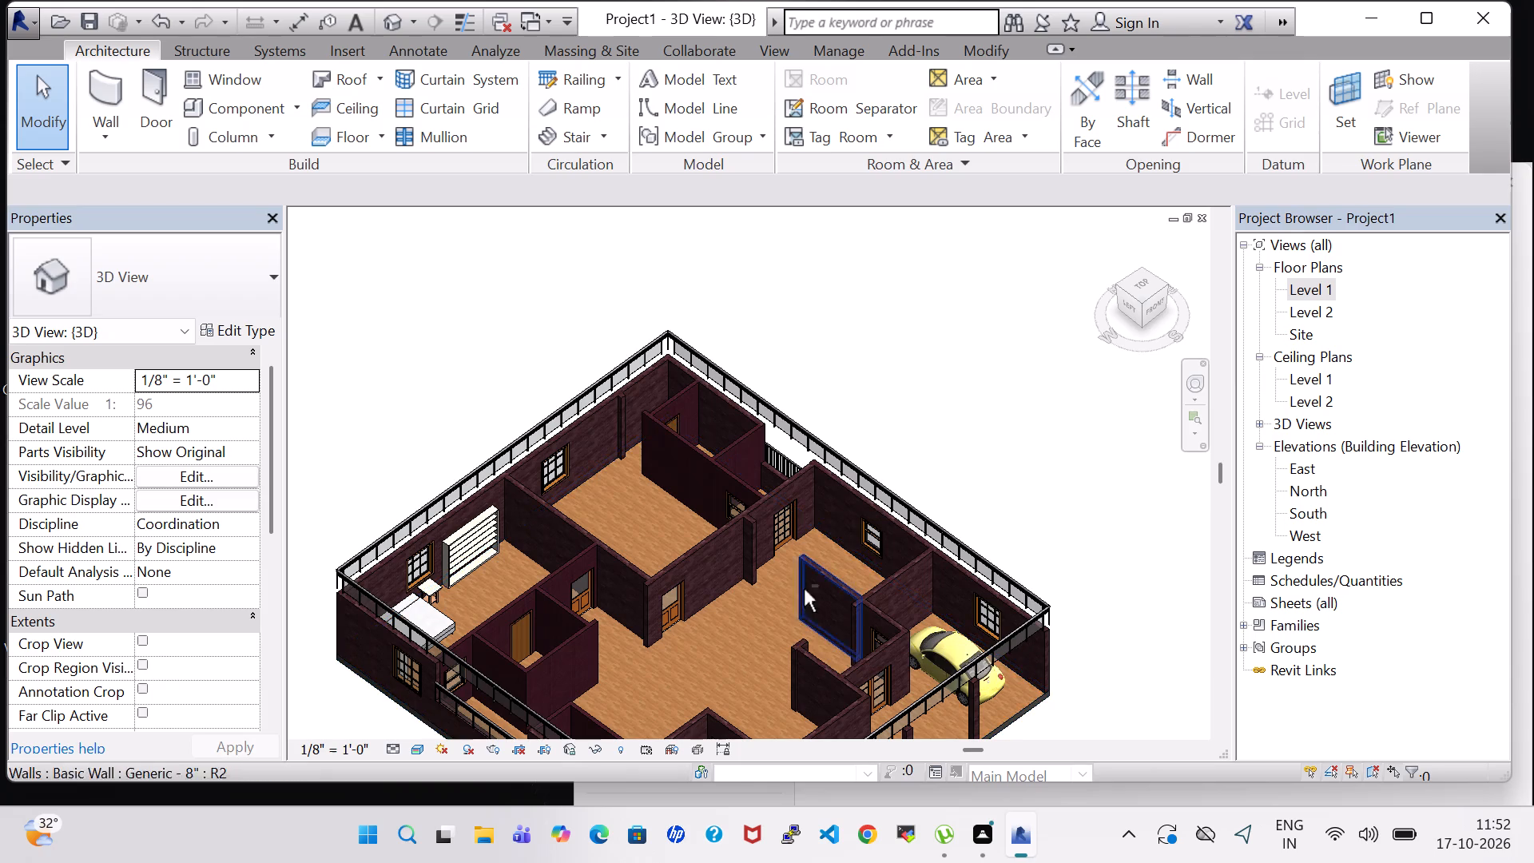
Return to the Level 1 floor plan and load the Mirror-Ellipse family from the US Imperial Furniture folder.
double_click(1318, 292)
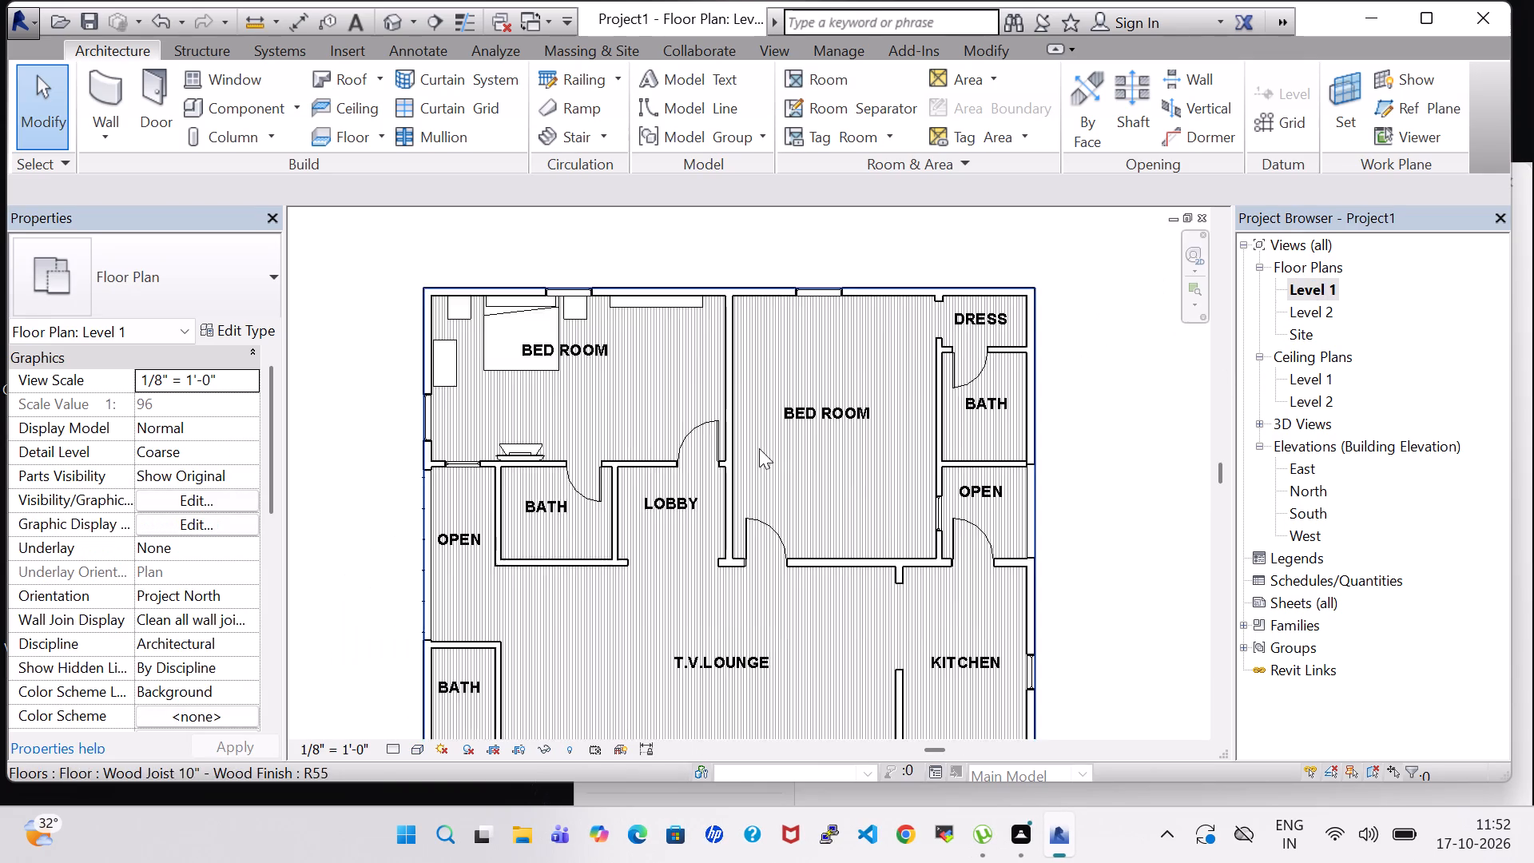
scroll(759, 448, down, 3)
click(224, 100)
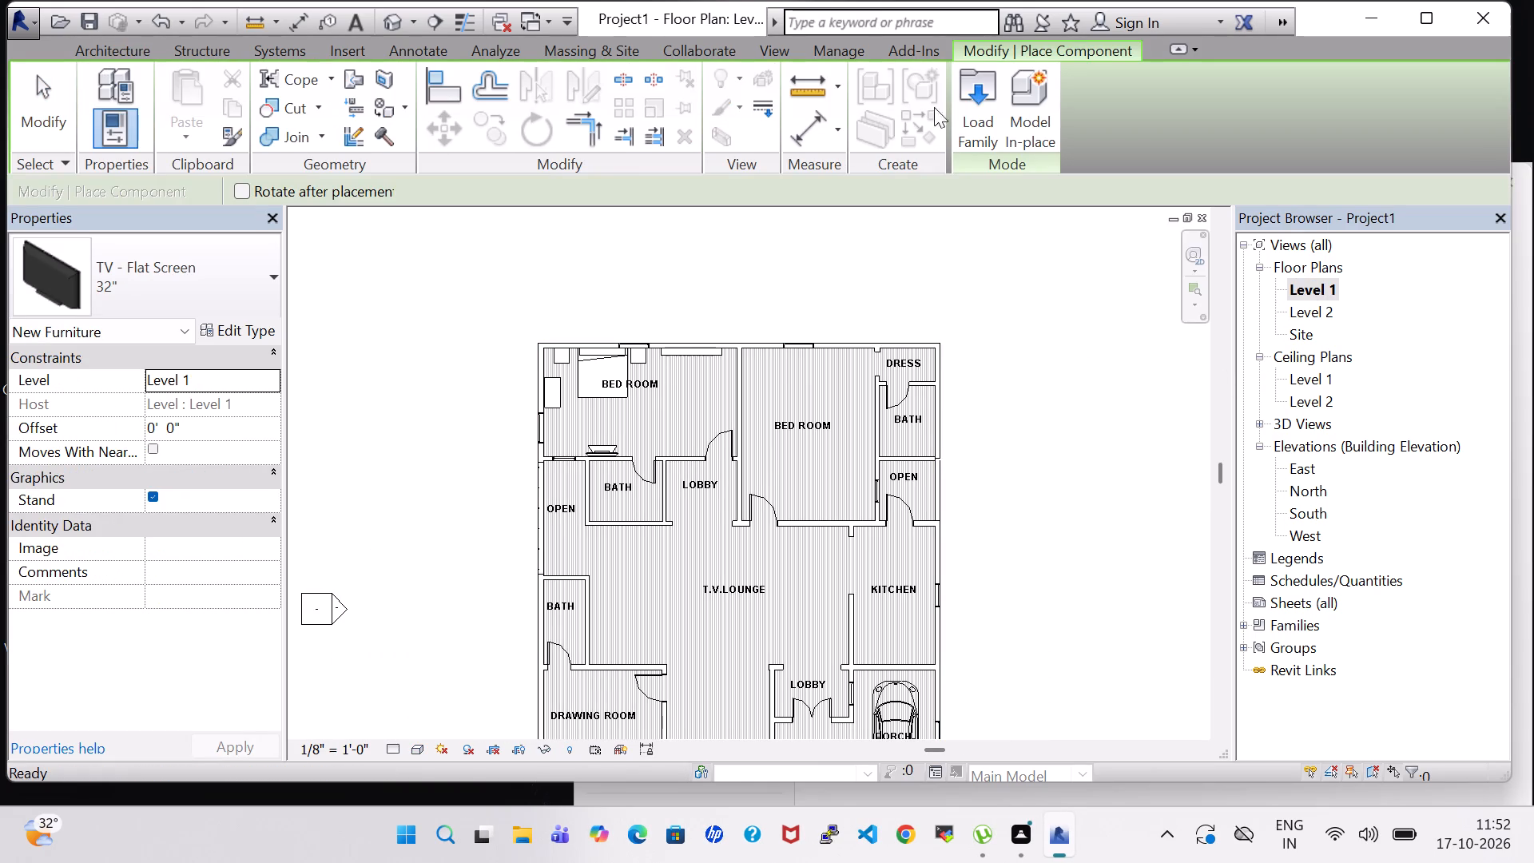
click(981, 109)
scroll(835, 392, down, 1)
double_click(891, 350)
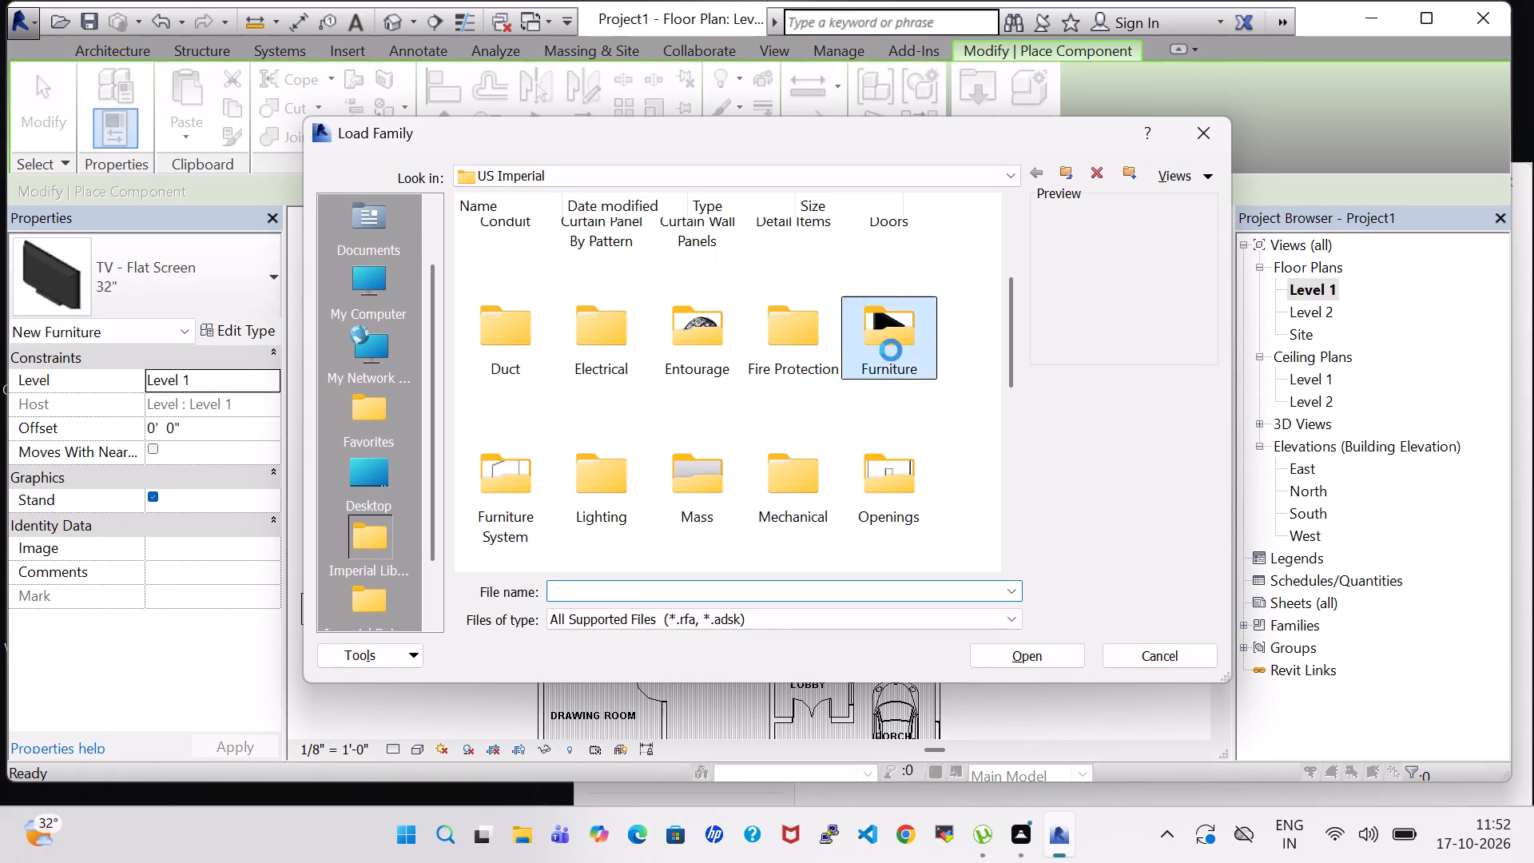
click(876, 270)
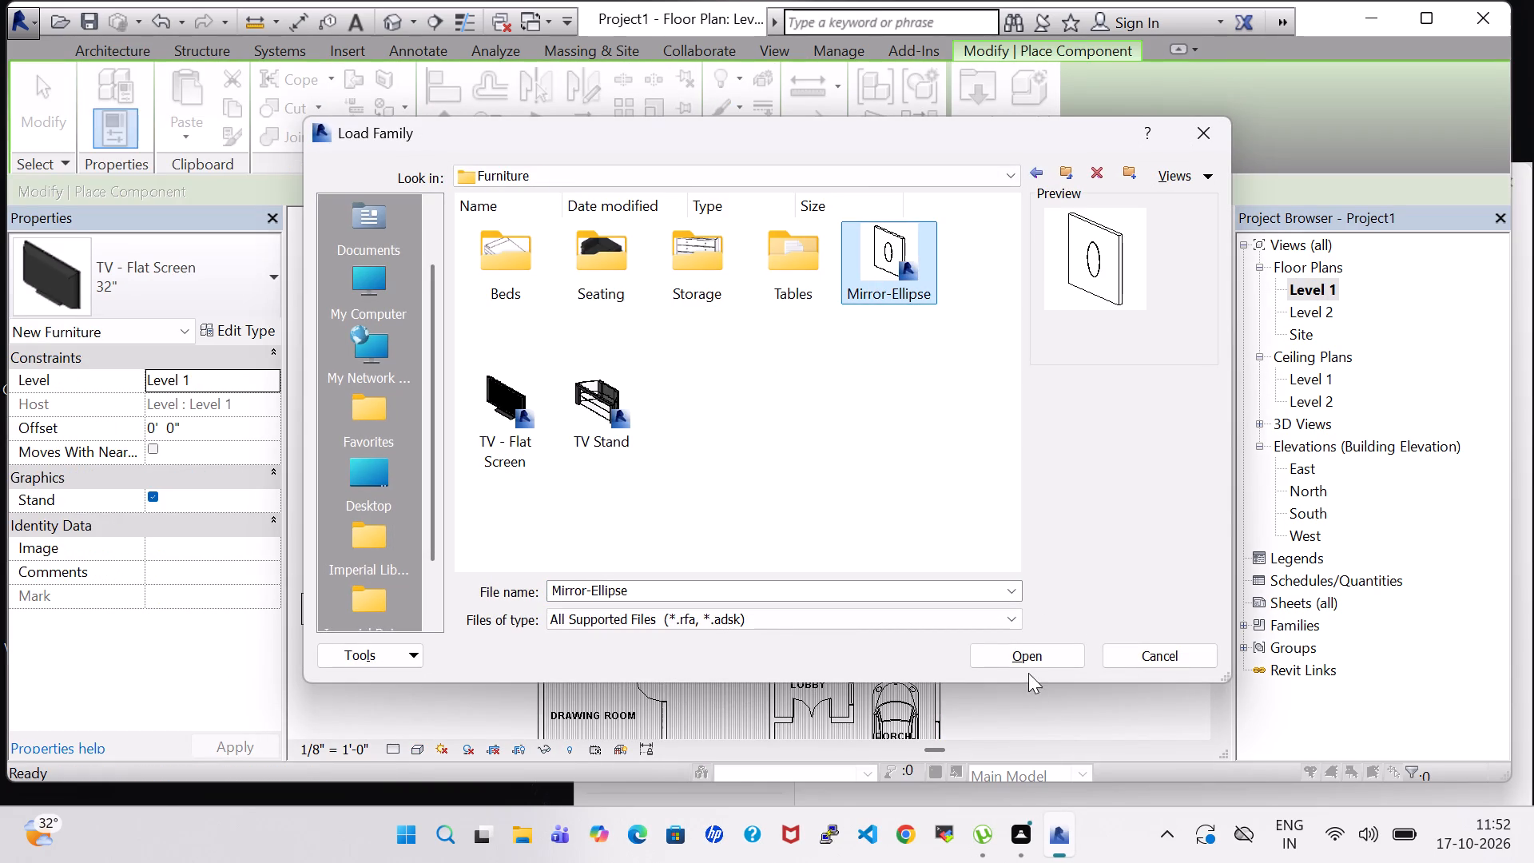
click(1019, 654)
Place a 24" x 48" elliptical mirror on the northwest bedroom's east wall, between the shelving and the lobby door.
scroll(711, 451, up, 7)
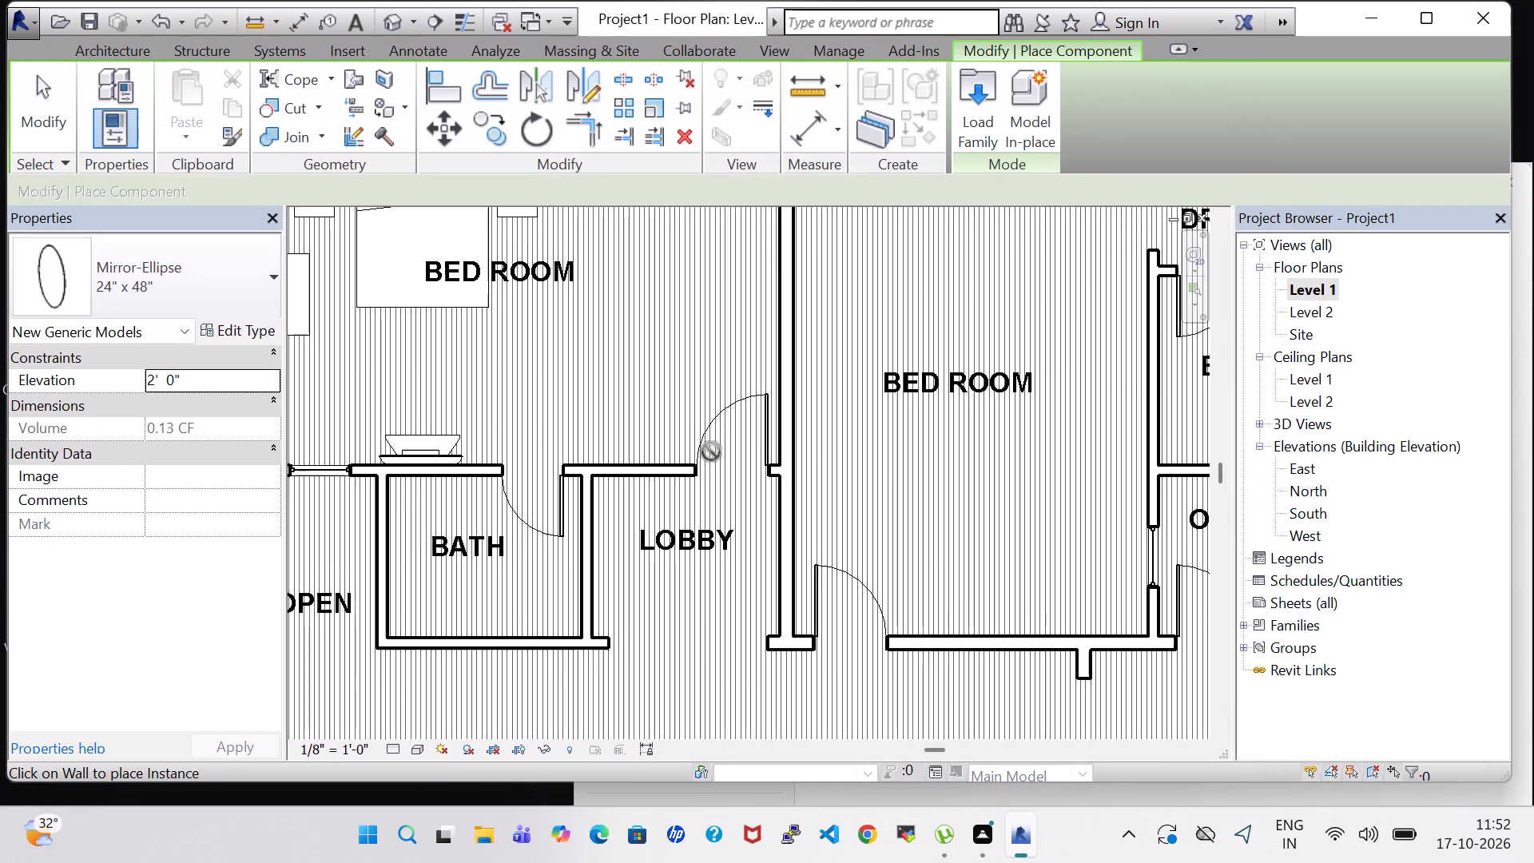
scroll(711, 451, up, 3)
scroll(779, 302, down, 2)
middle_drag(766, 351, 770, 577)
scroll(809, 460, up, 3)
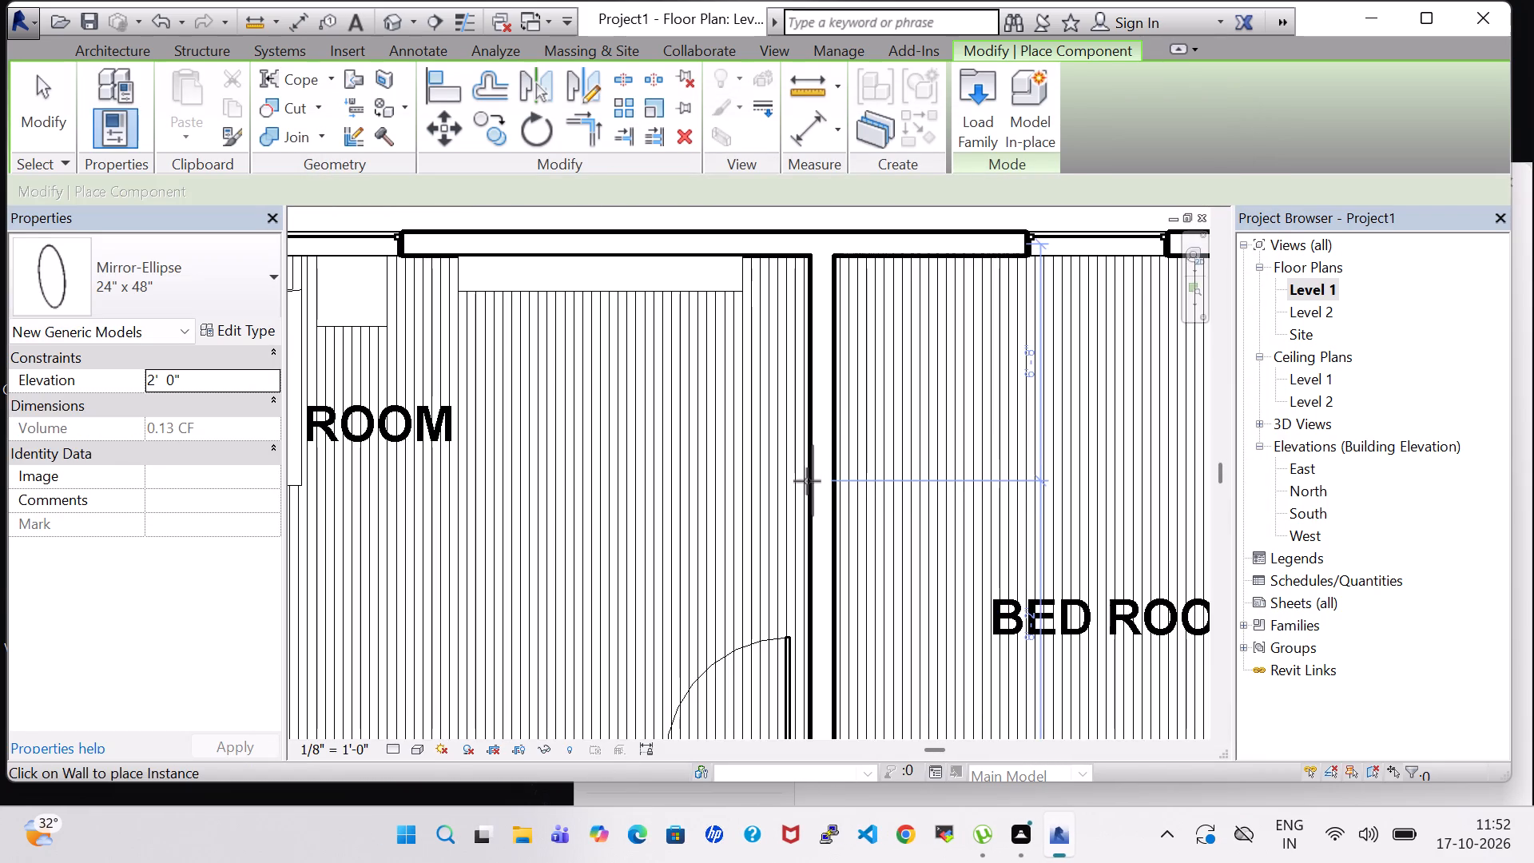
click(807, 481)
key(Escape)
key(Escape)
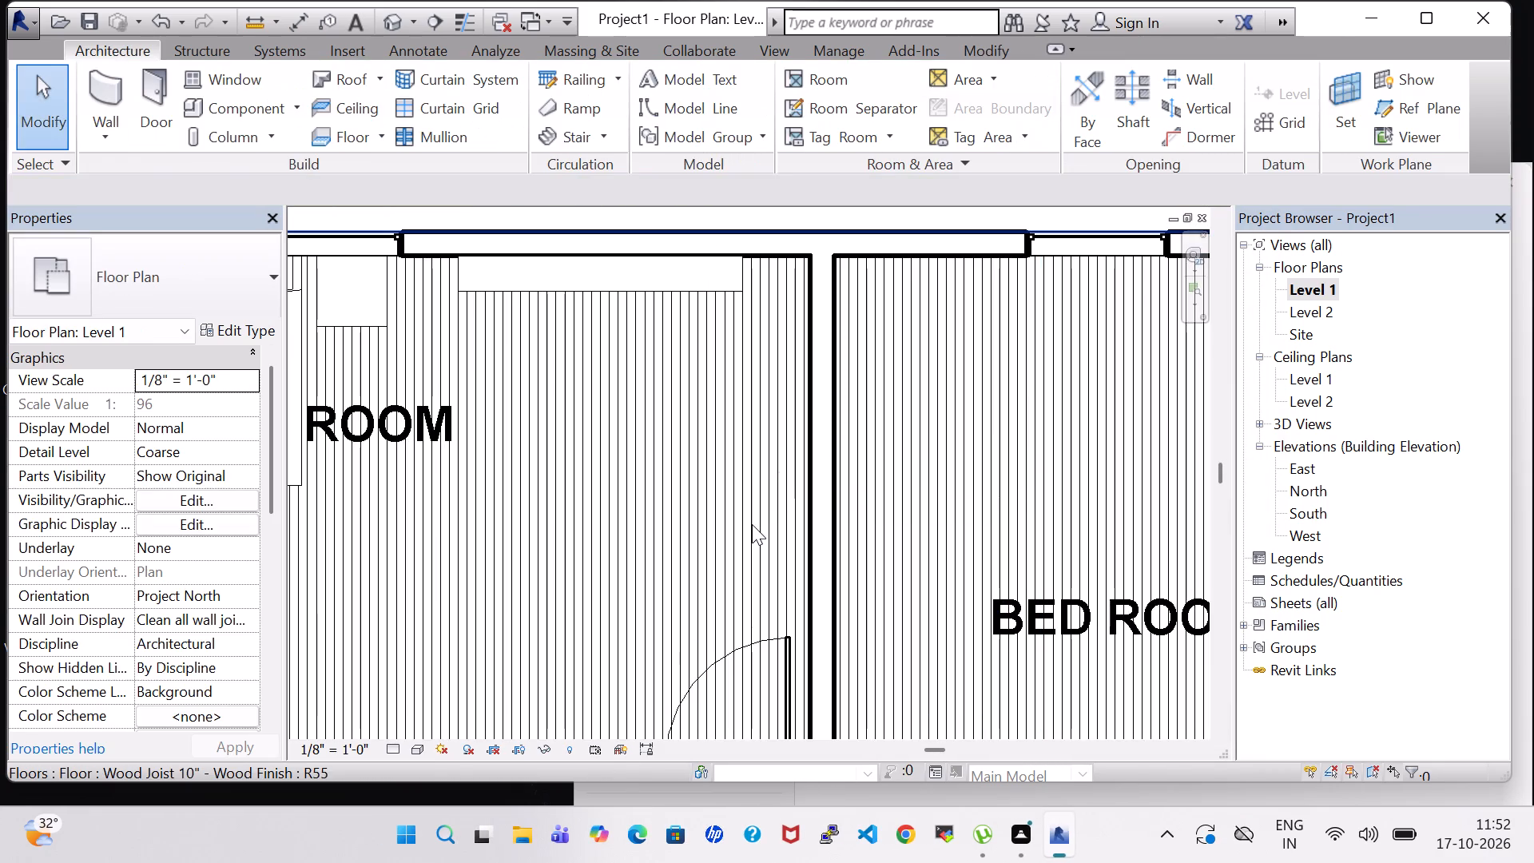
Load the Table-Ellipse family from the Furniture Tables folder of the US Imperial library.
click(232, 111)
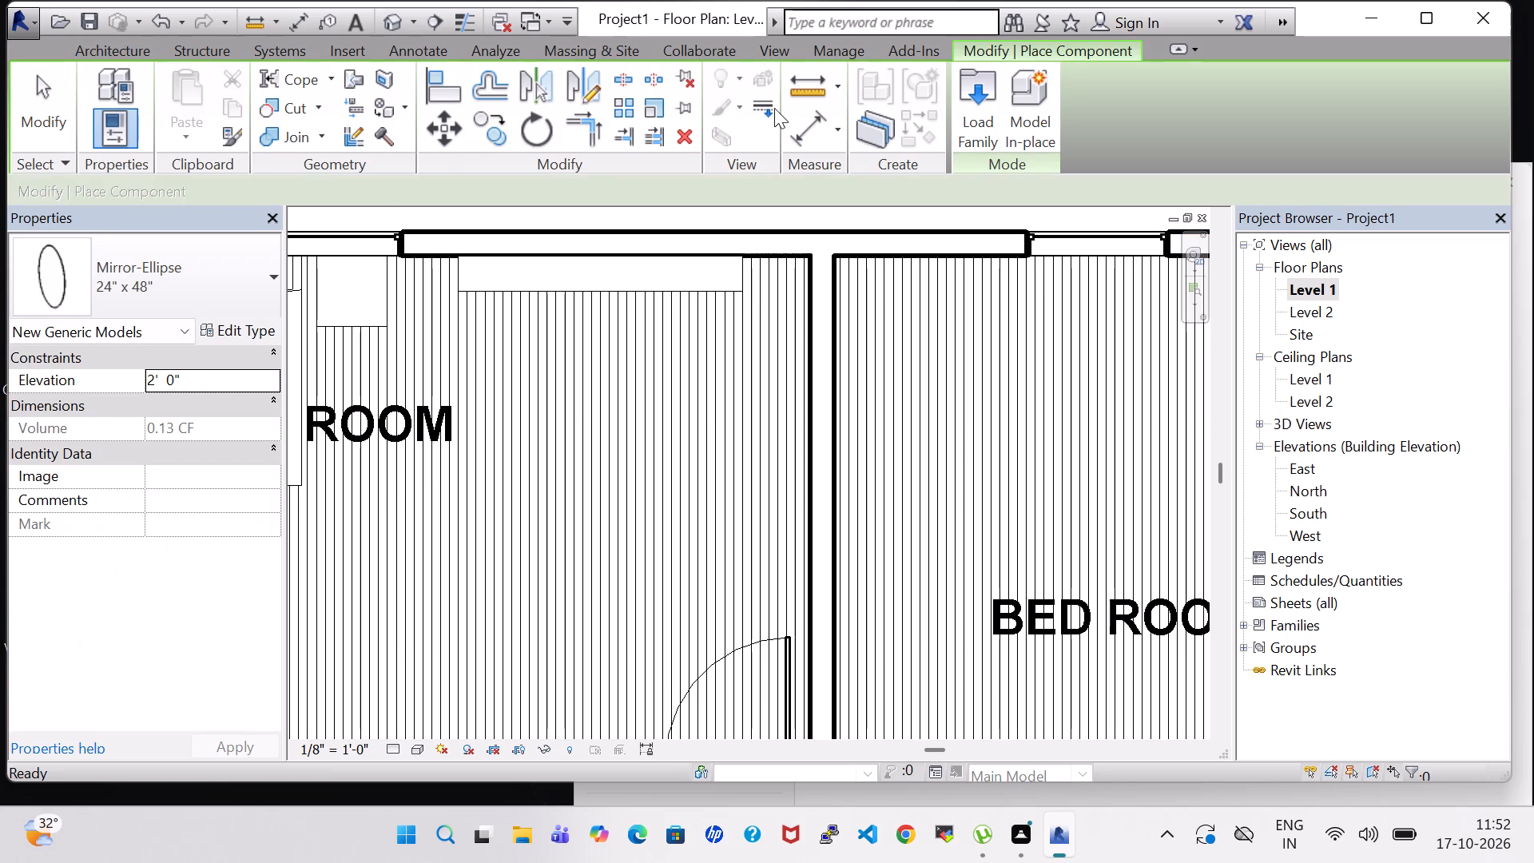
click(974, 117)
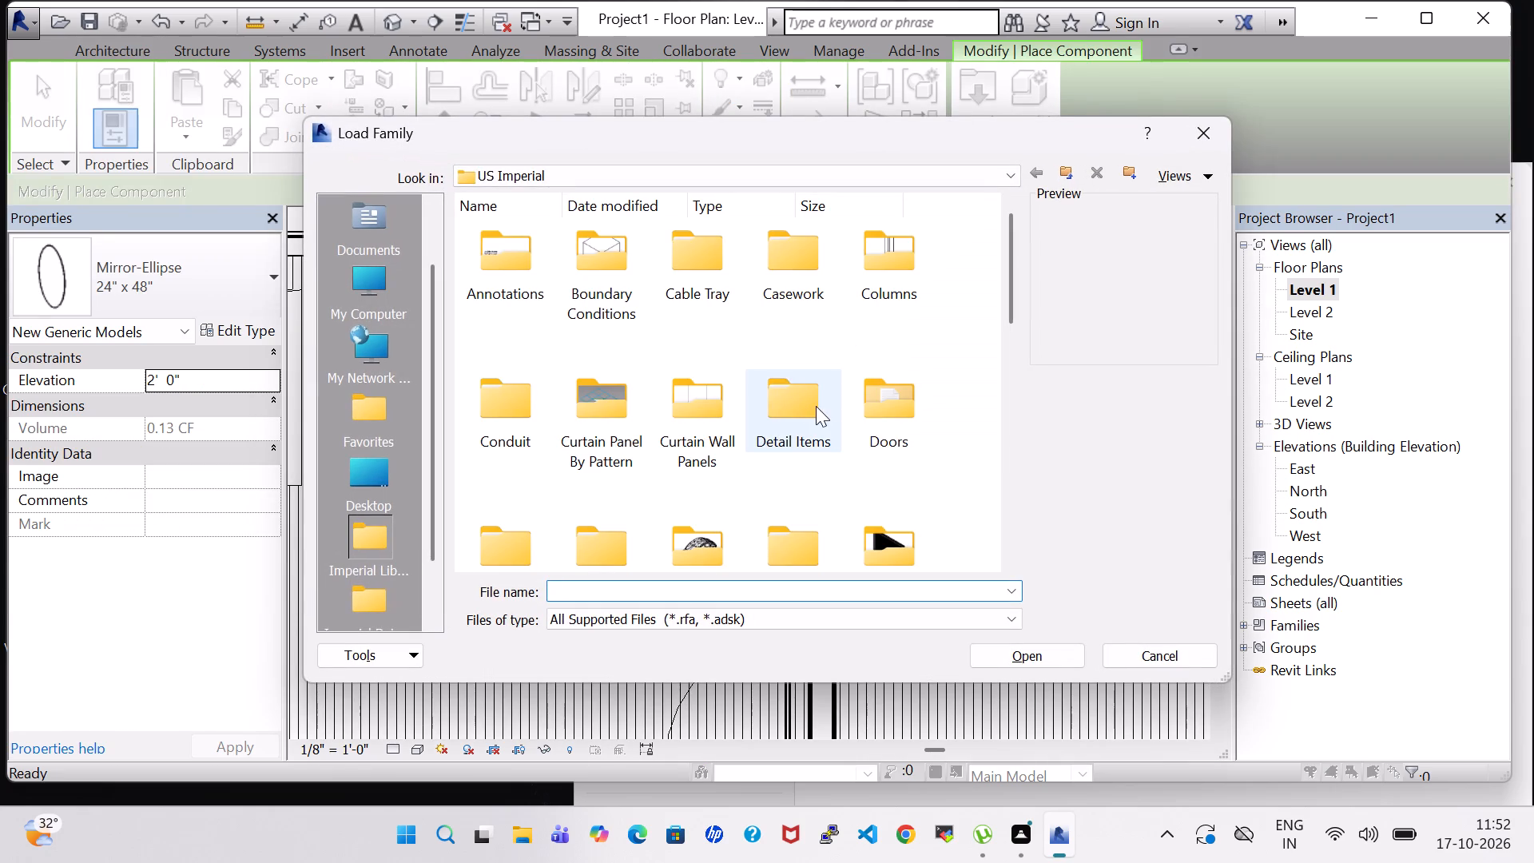
scroll(894, 505, down, 1)
double_click(904, 332)
double_click(781, 252)
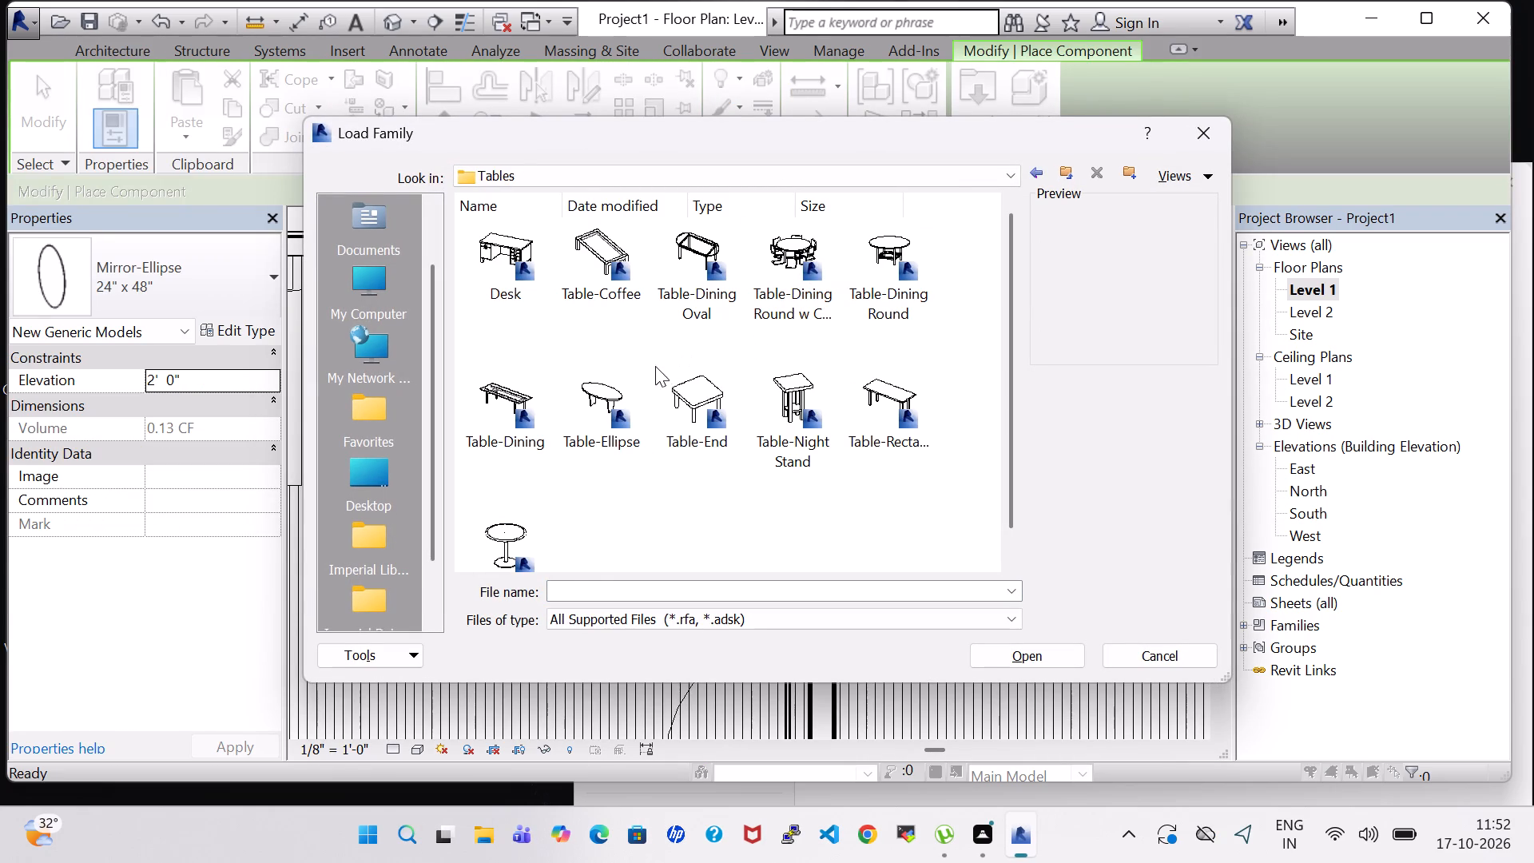
click(596, 389)
click(1031, 659)
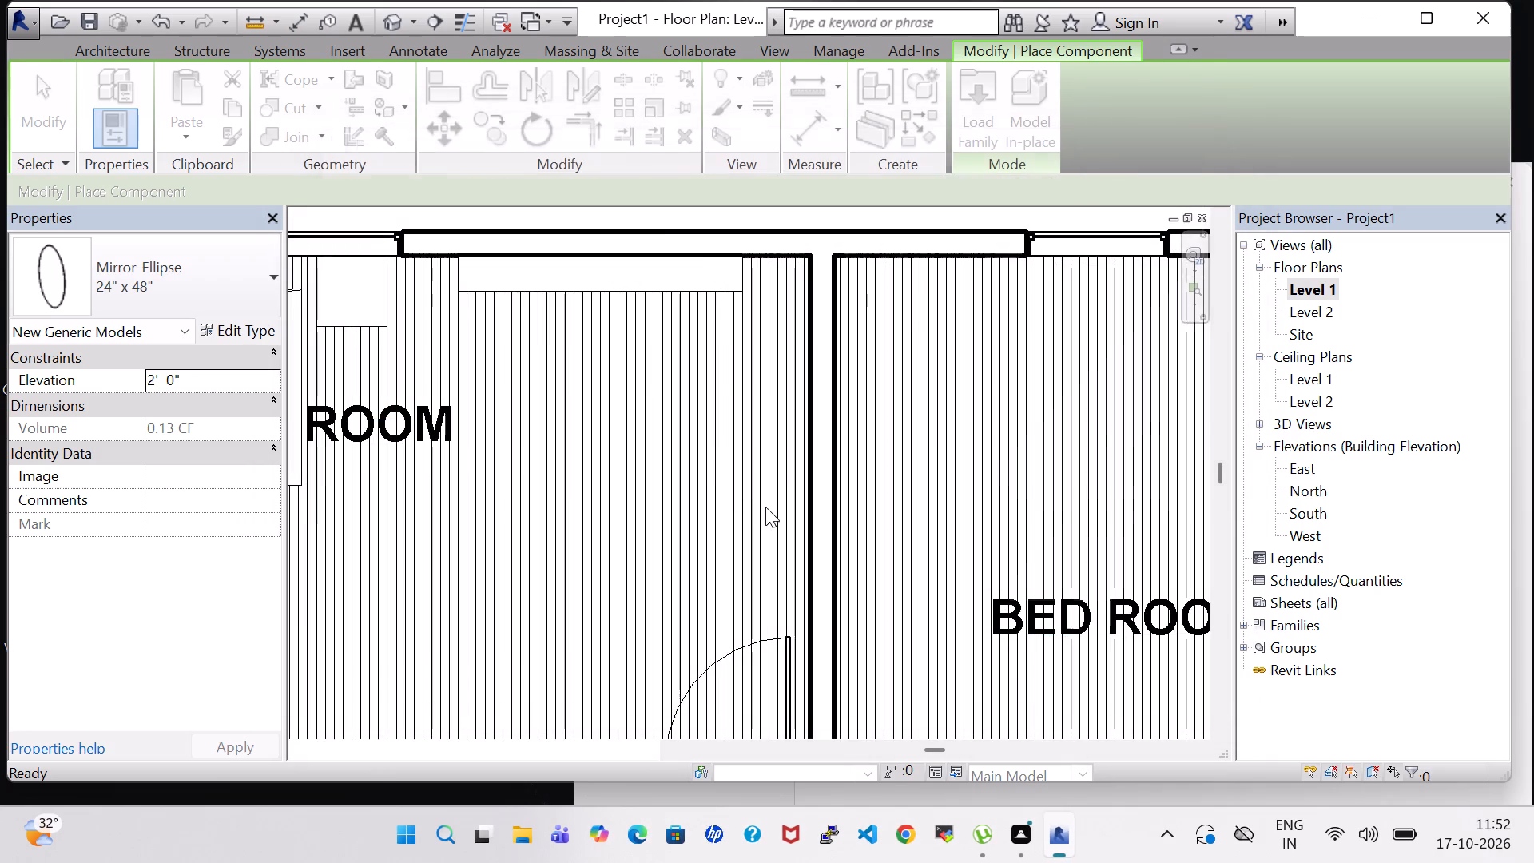
Place a 72" x 36" elliptical table, rotated 90 degrees, beside the northwest bedroom's east wall in front of the mirror.
key(space)
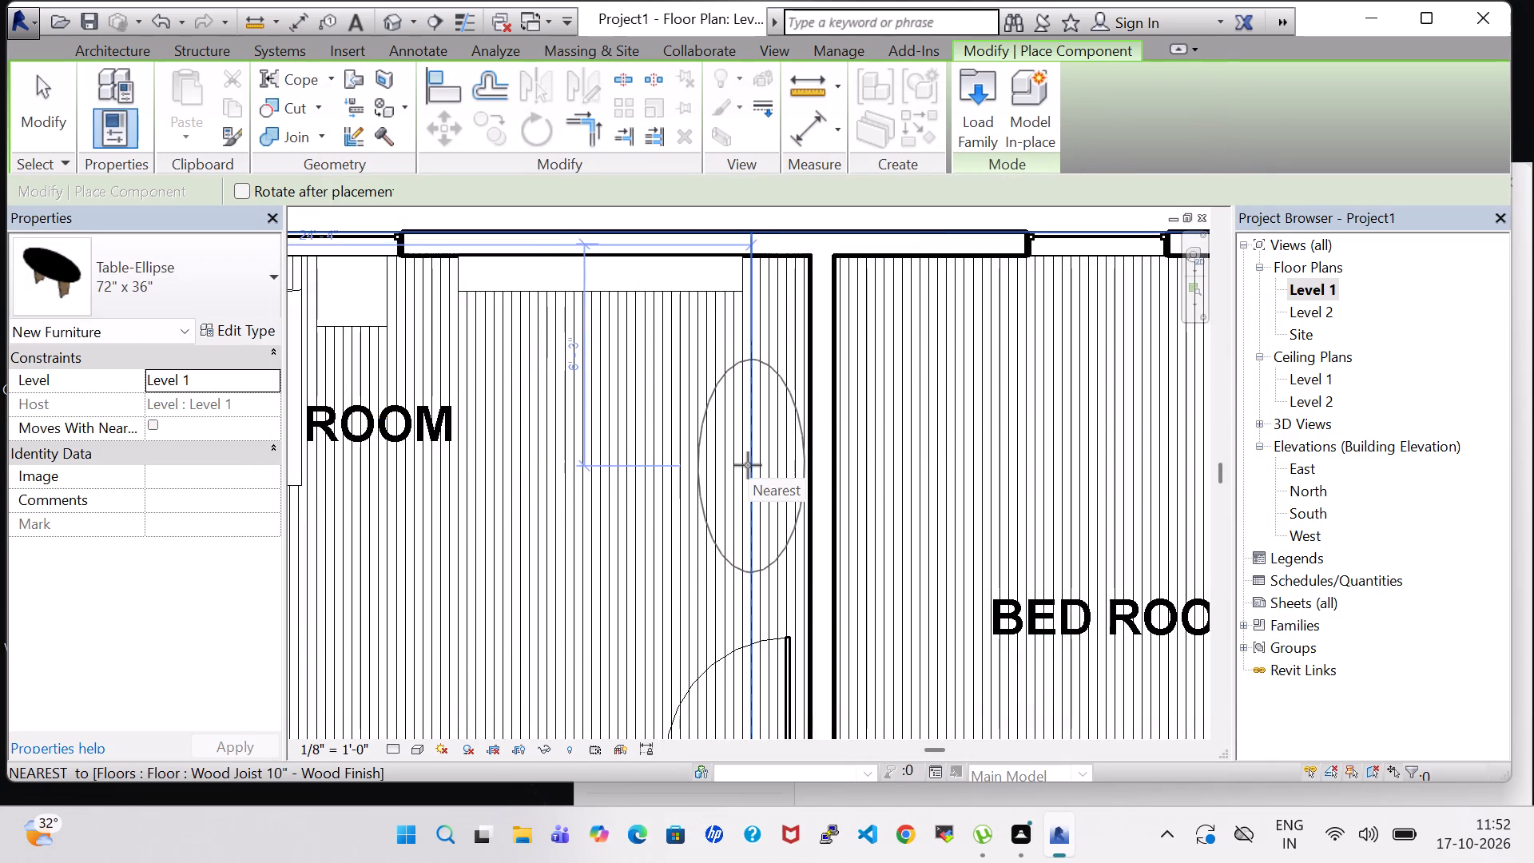
click(748, 465)
key(Escape)
key(Escape)
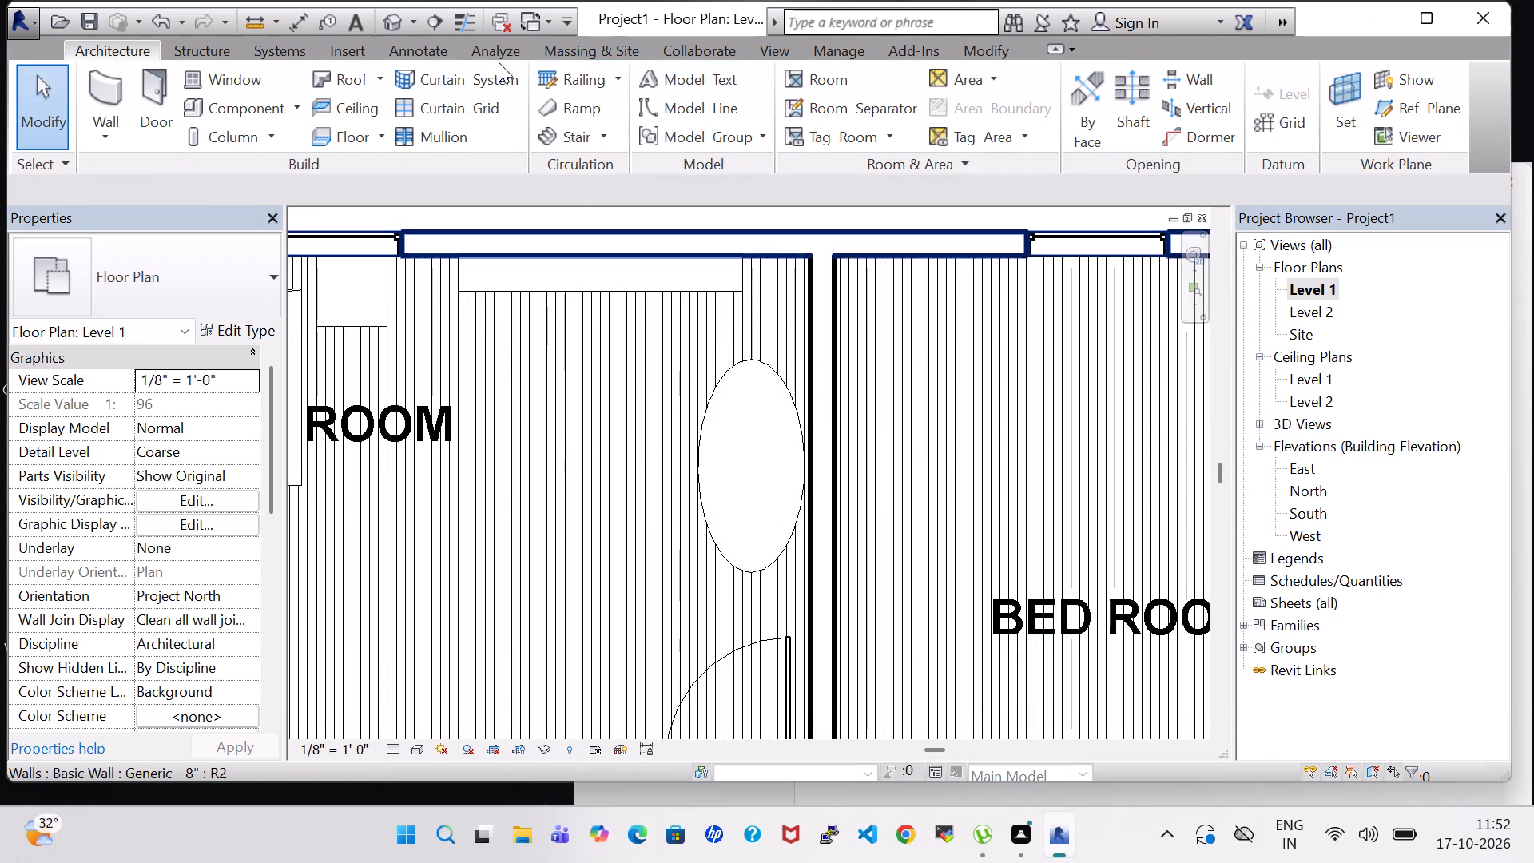
Examine the elliptical table and wall mirror in the northwest bedroom up close in the 3D view.
click(390, 13)
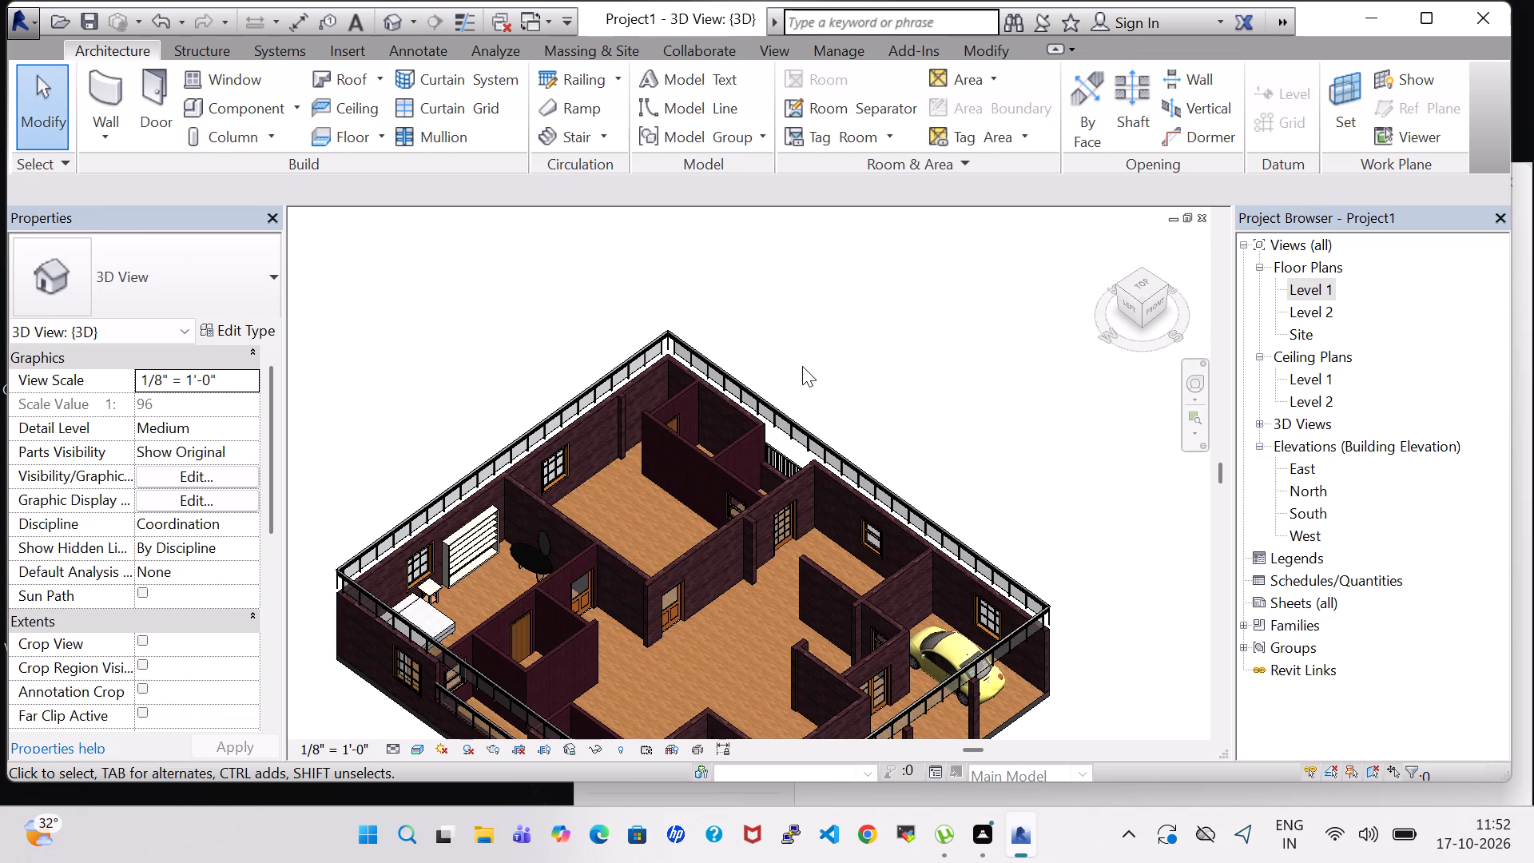
shift+middle_drag(802, 366, 846, 379)
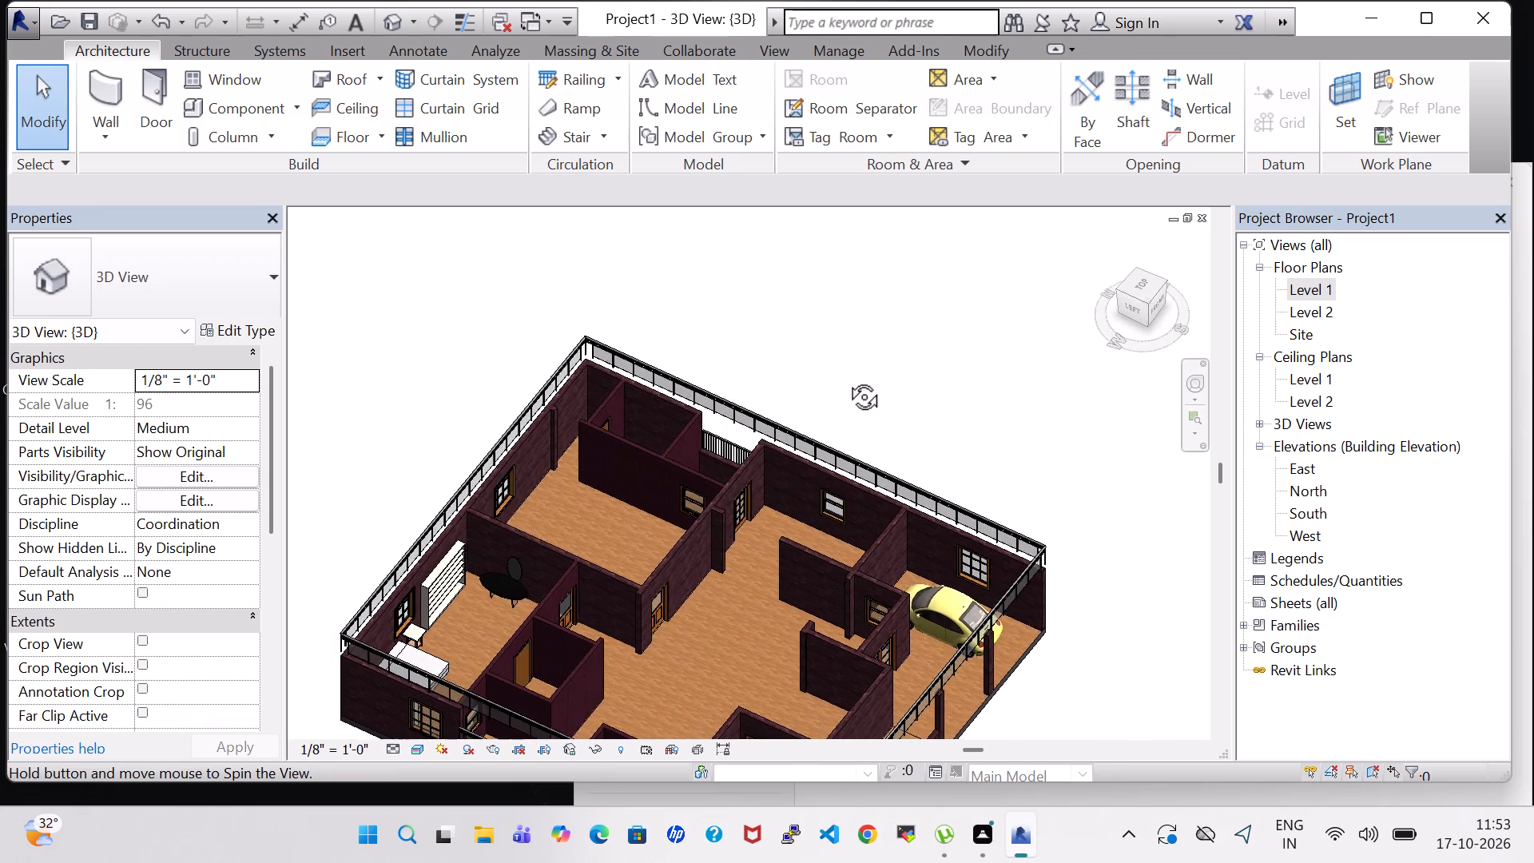
shift+middle_drag(846, 379, 848, 383)
shift+middle_drag(841, 388, 899, 339)
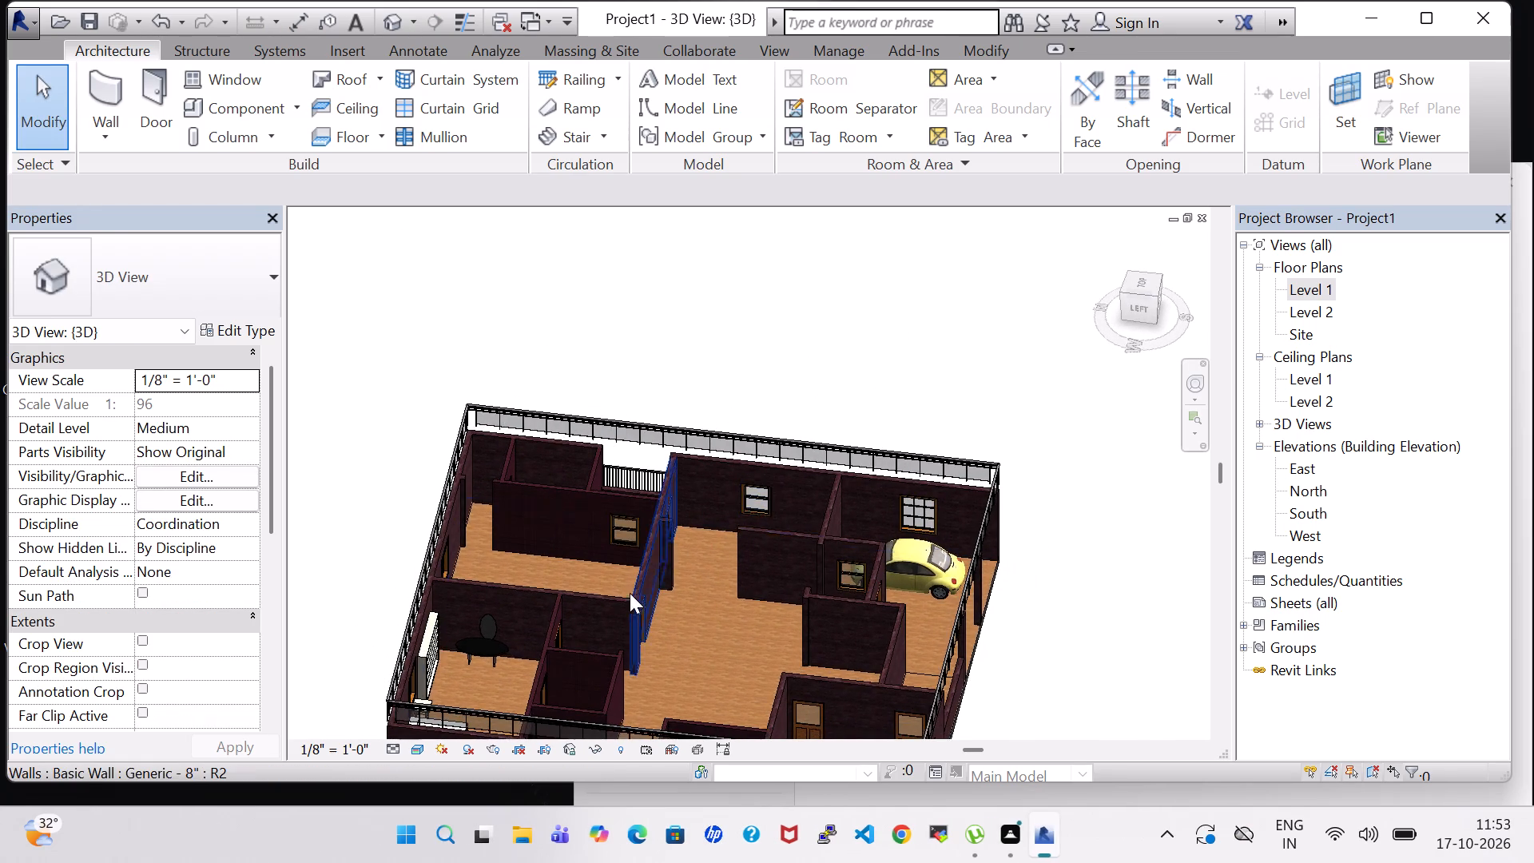
scroll(620, 605, up, 4)
middle_drag(713, 644, 915, 541)
shift+scroll(896, 543, up, 4)
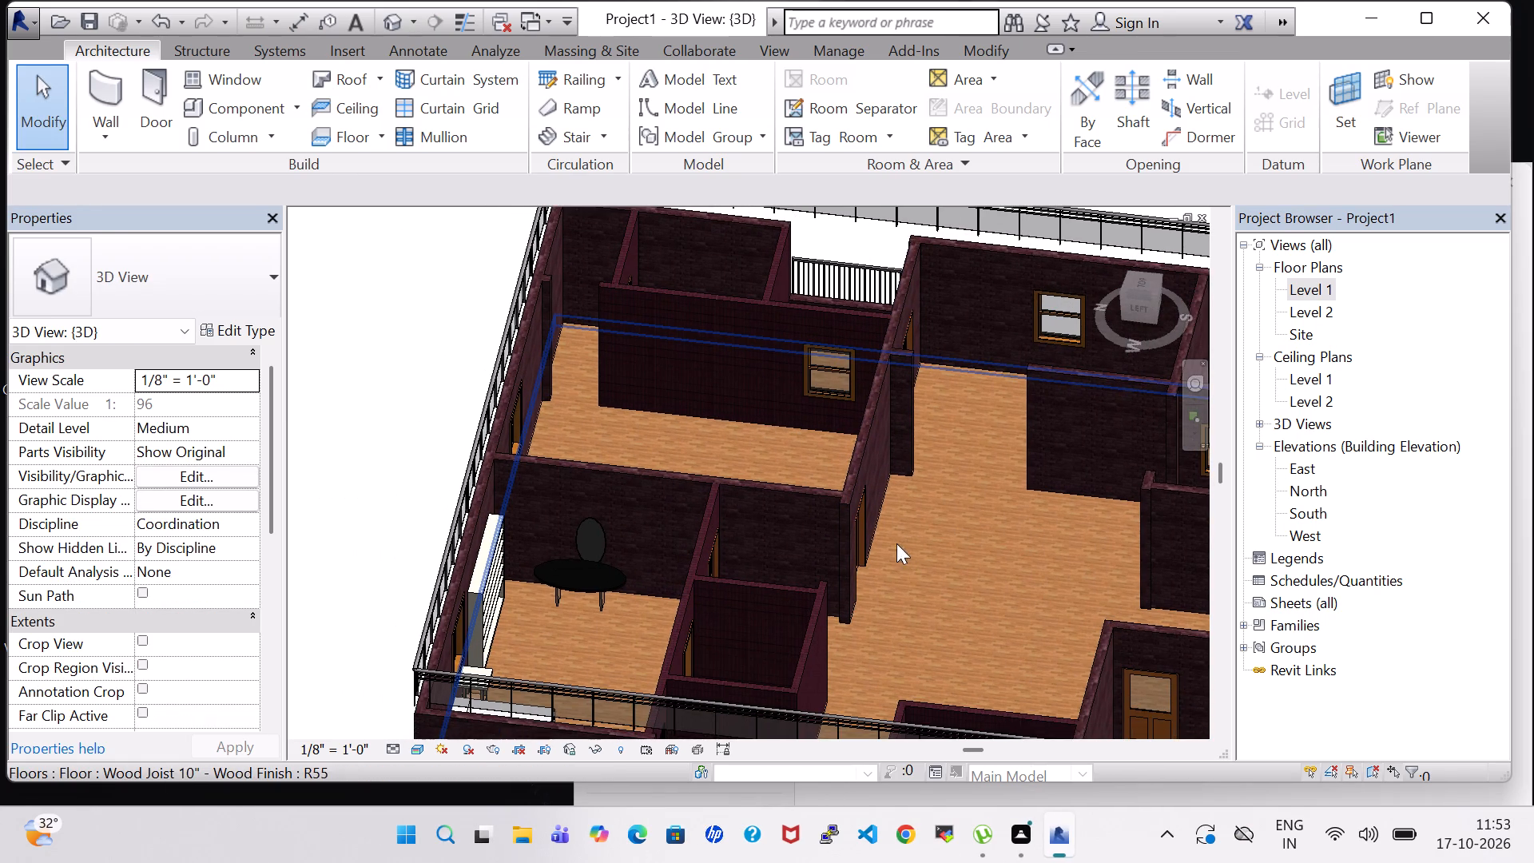
scroll(882, 553, up, 3)
middle_drag(884, 553, 990, 543)
scroll(626, 672, up, 1)
shift+middle_drag(549, 659, 597, 659)
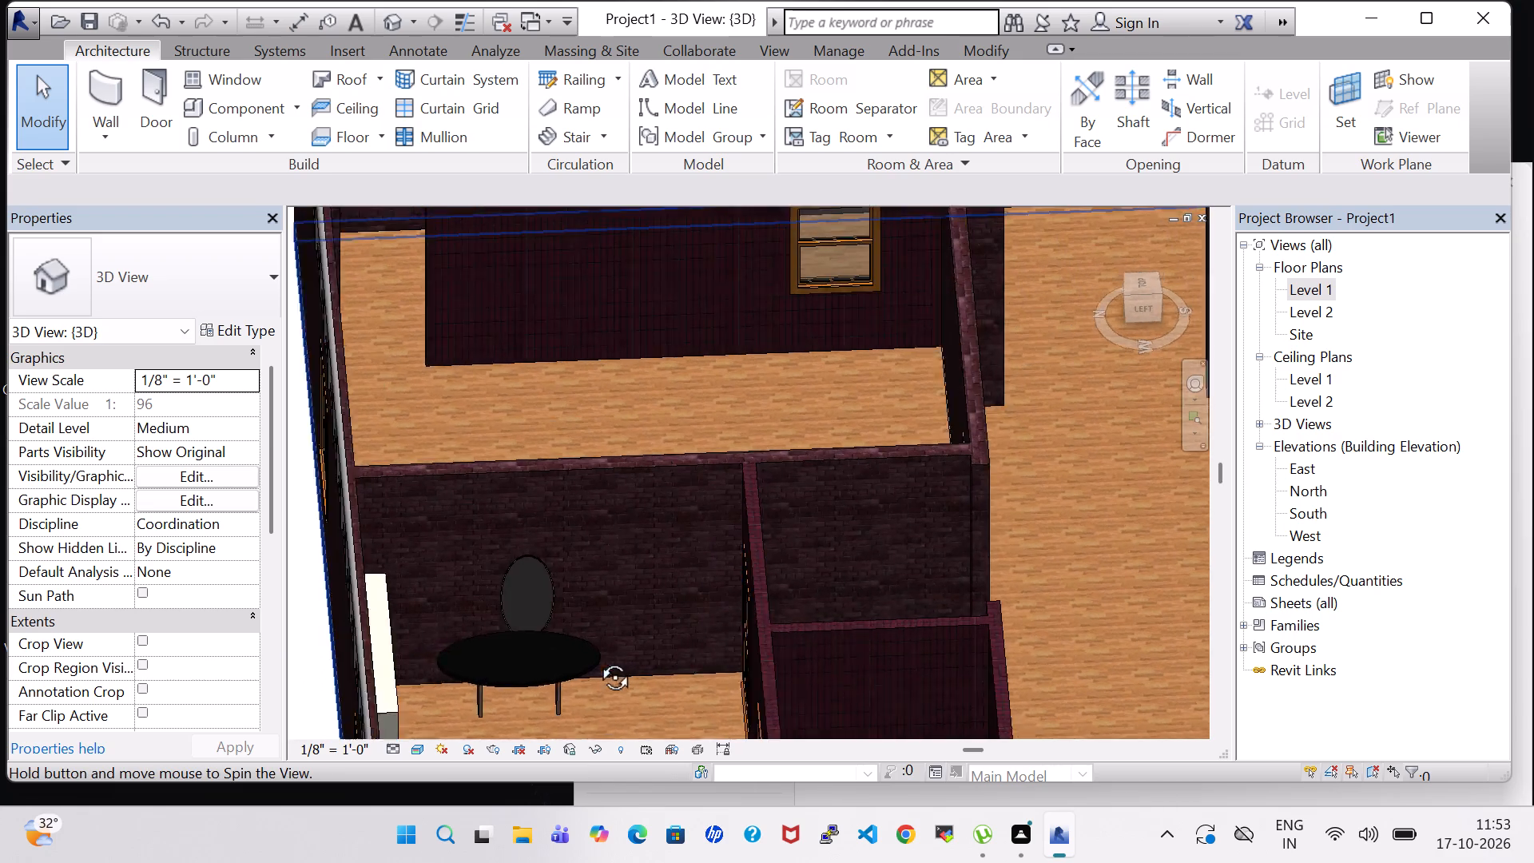
Raise the elliptical mirror above the oval table to an elevation of 3' 8" and shift it about 8" sideways along the wall.
shift+middle_drag(597, 659, 583, 634)
click(530, 551)
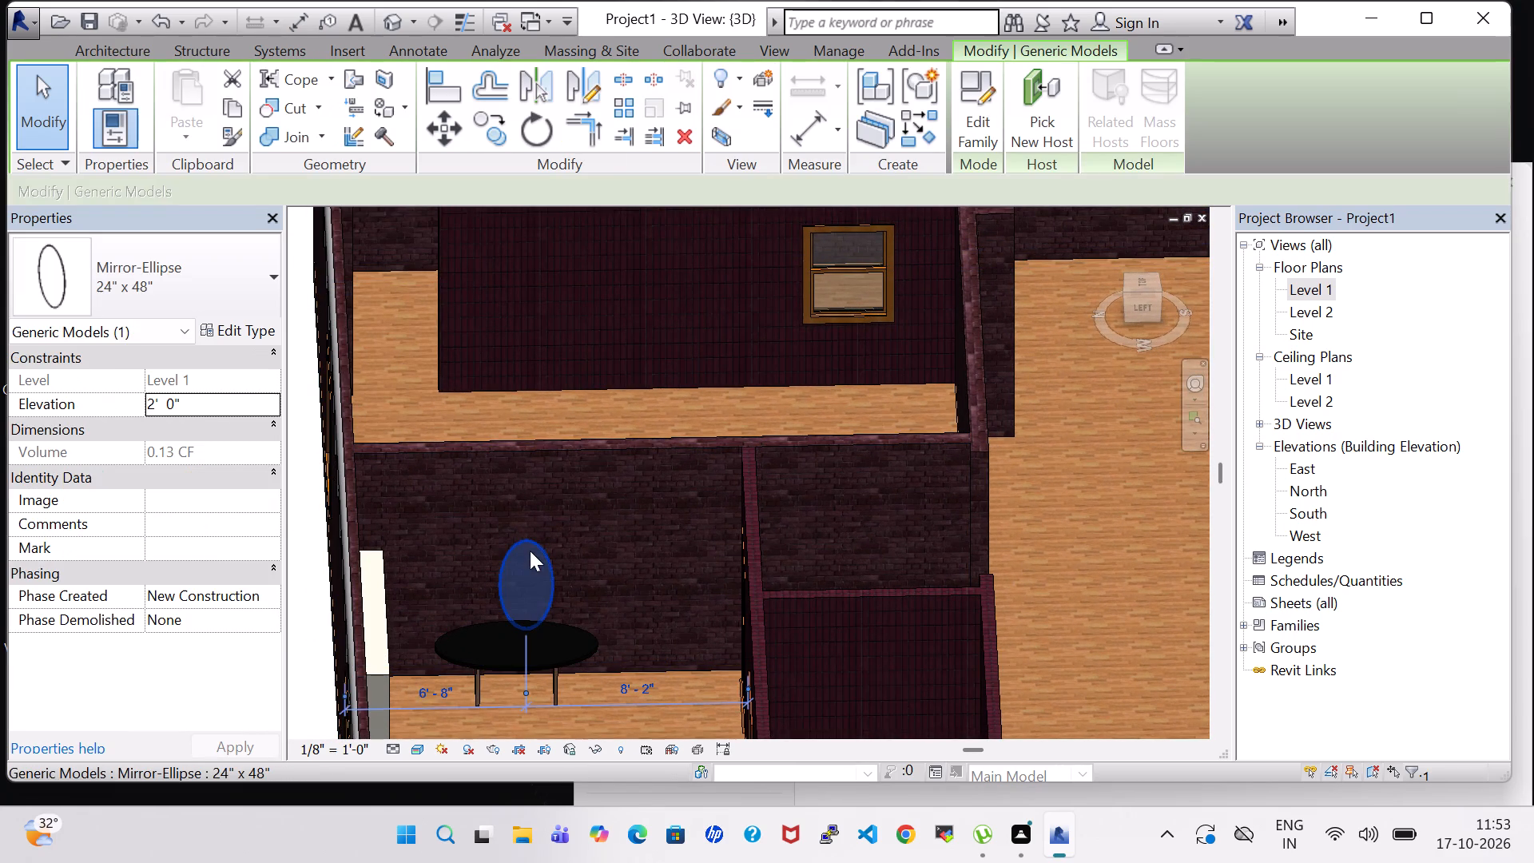
key(Up)
key(Up)
key(Up)
key(Up)
key(Up)
key(Up)
key(Up)
key(Up)
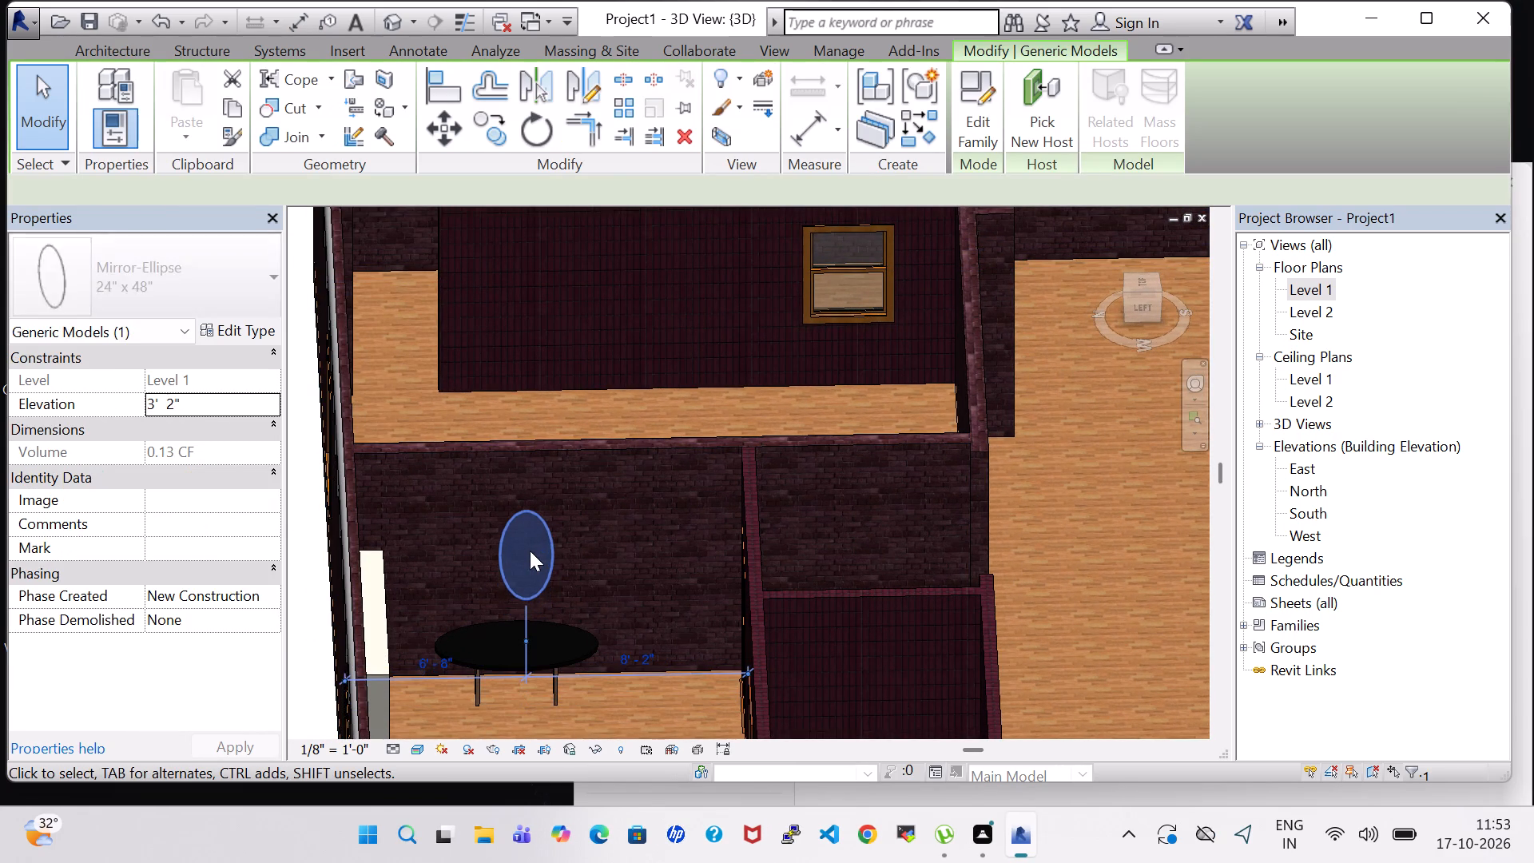
key(Left)
key(Left)
key(Left)
key(Left)
key(Up)
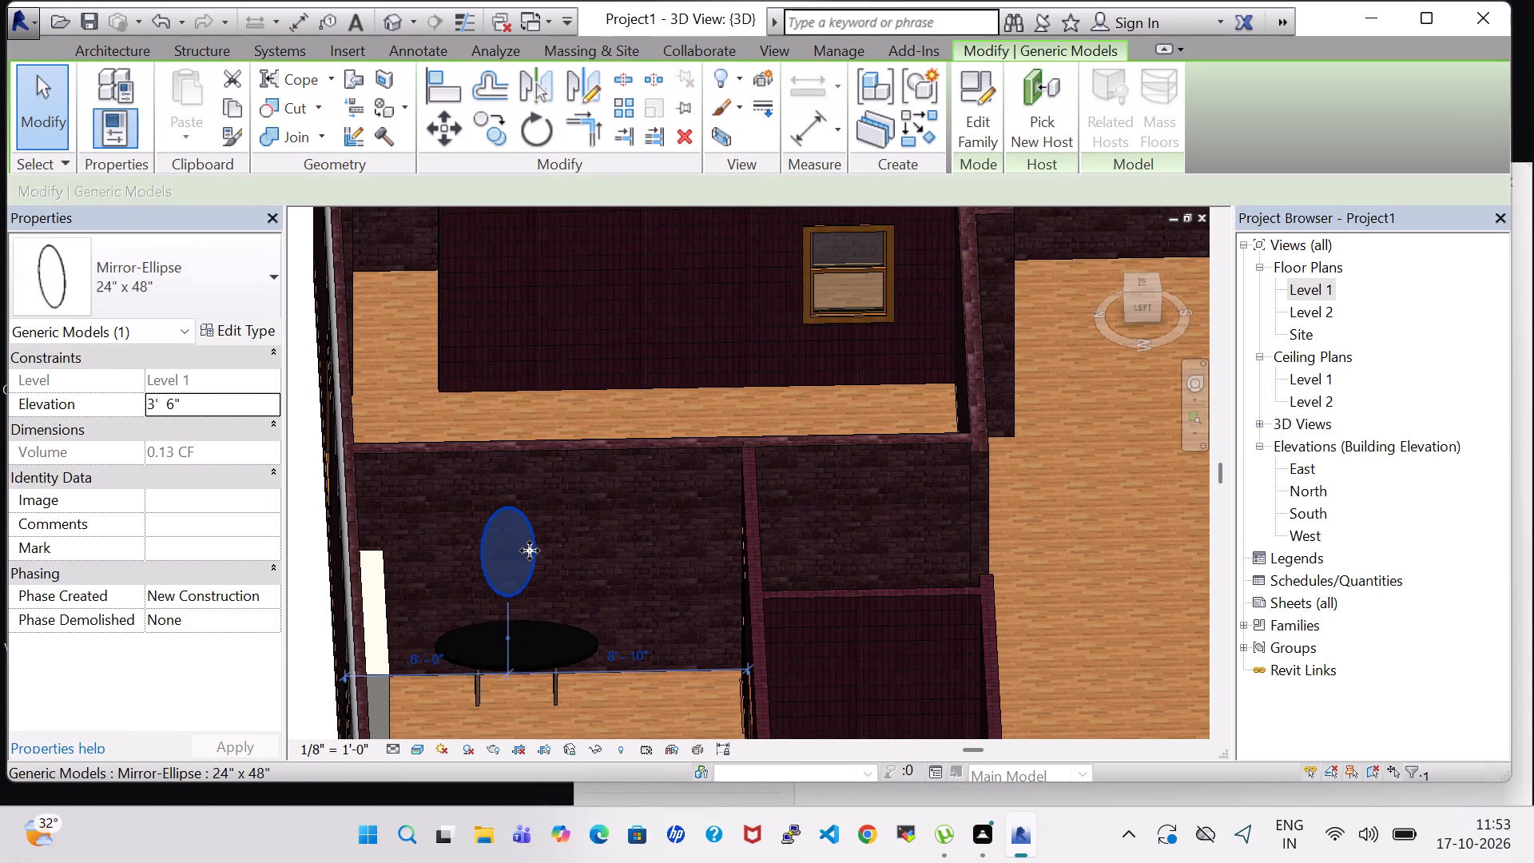
key(Up)
scroll(515, 570, down, 2)
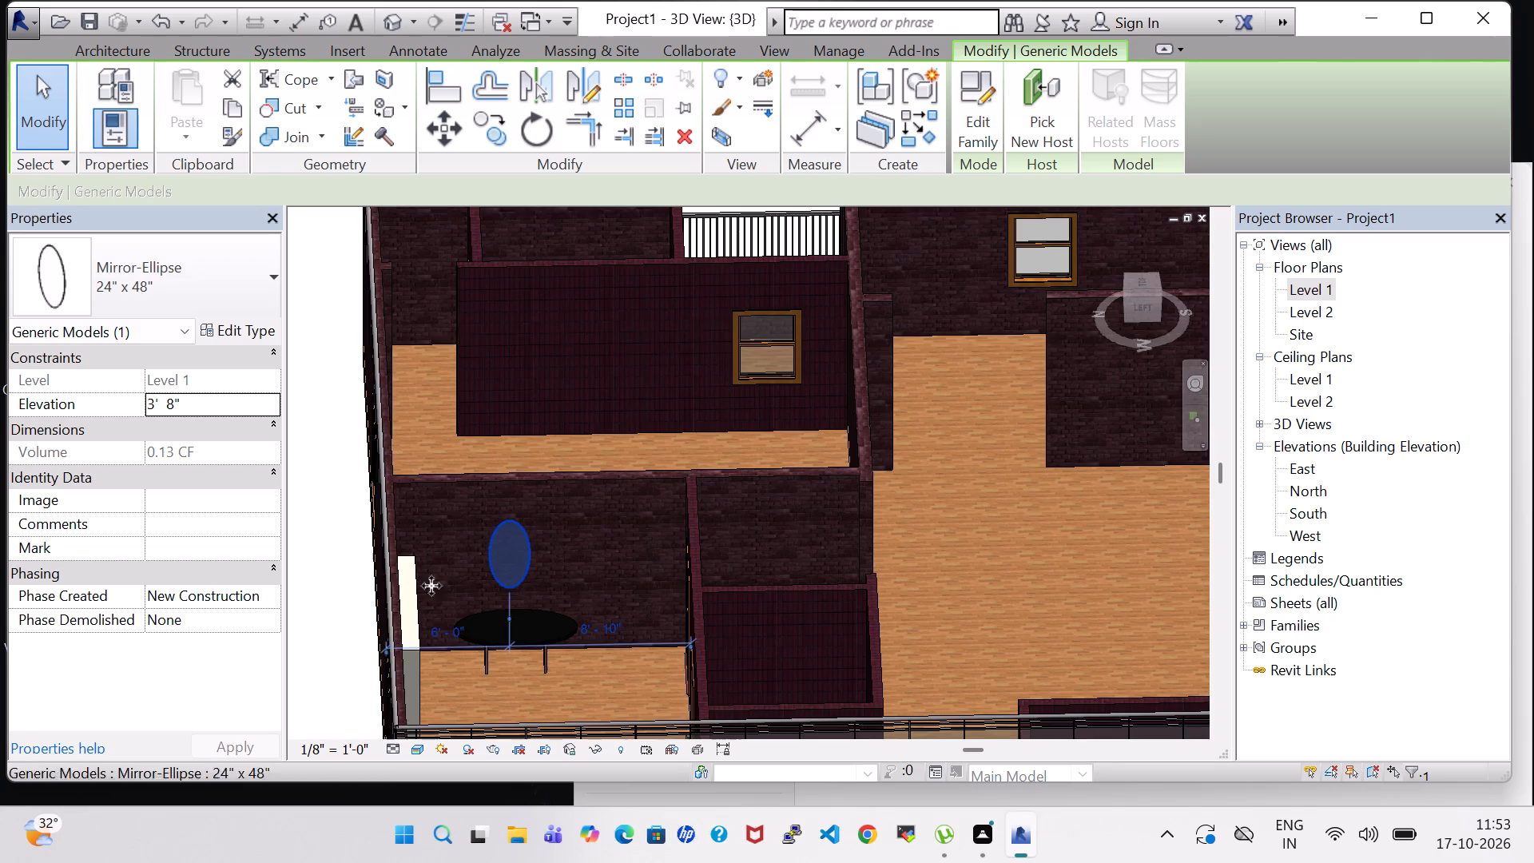
click(320, 585)
Examine the furnished bedroom, the other rooms and the front of the house from several angles in 3D.
scroll(321, 585, down, 2)
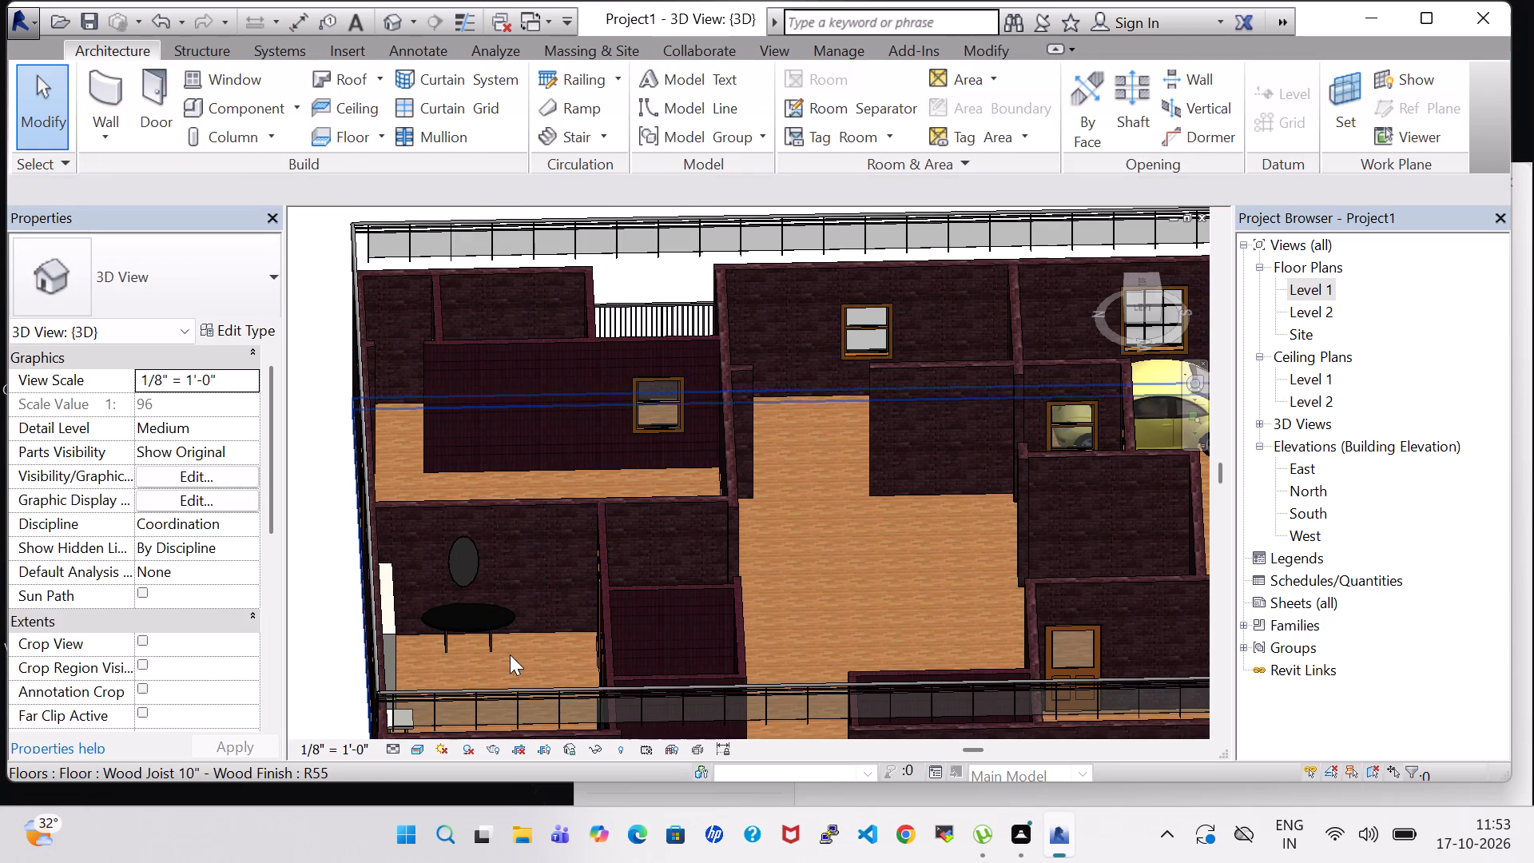
shift+middle_drag(510, 654, 492, 696)
middle_drag(505, 646, 523, 684)
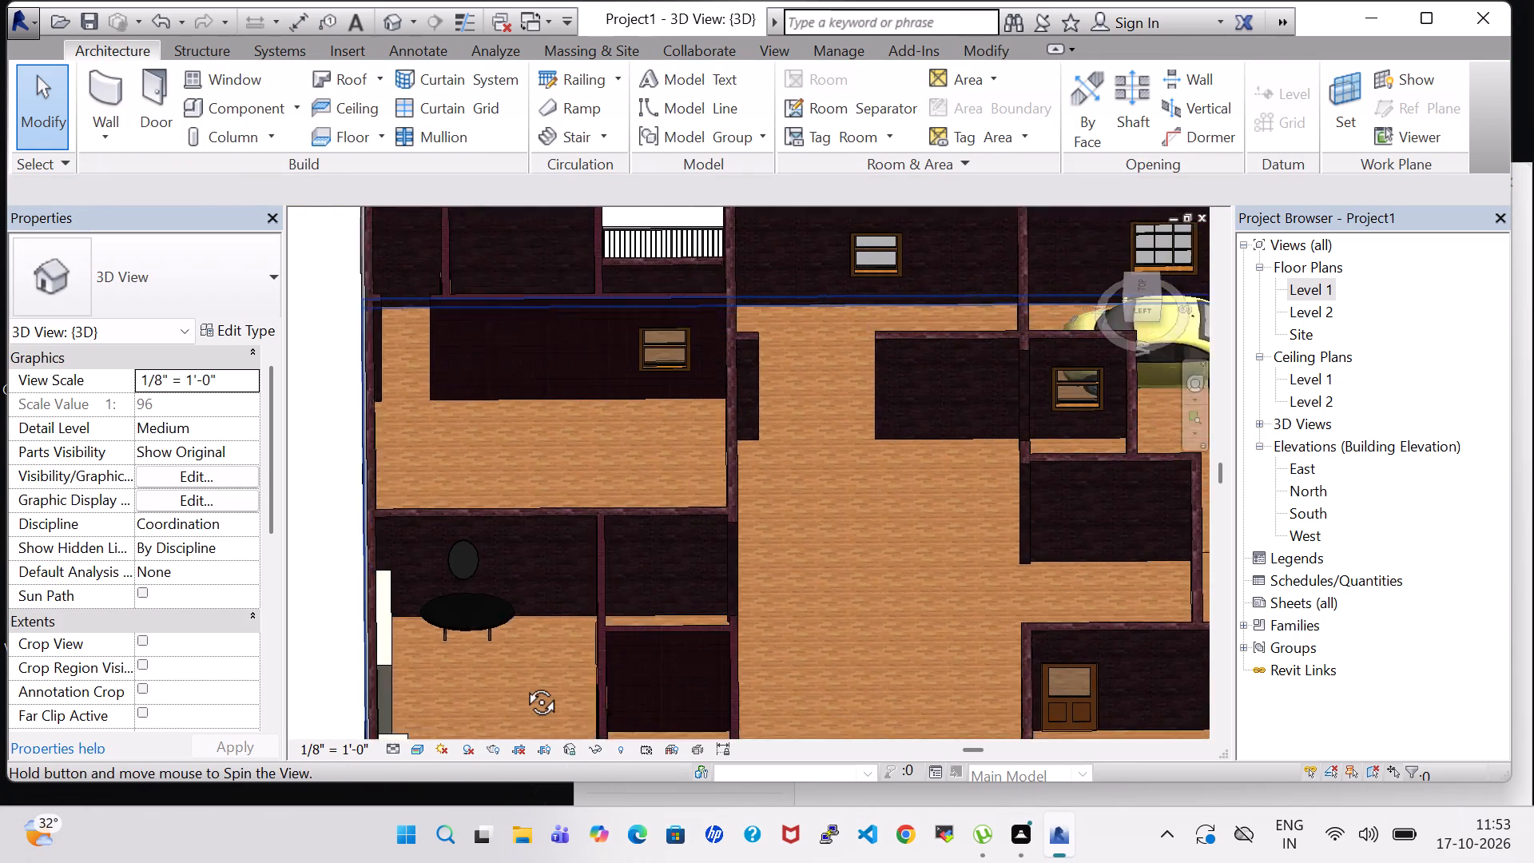
middle_drag(523, 684, 594, 669)
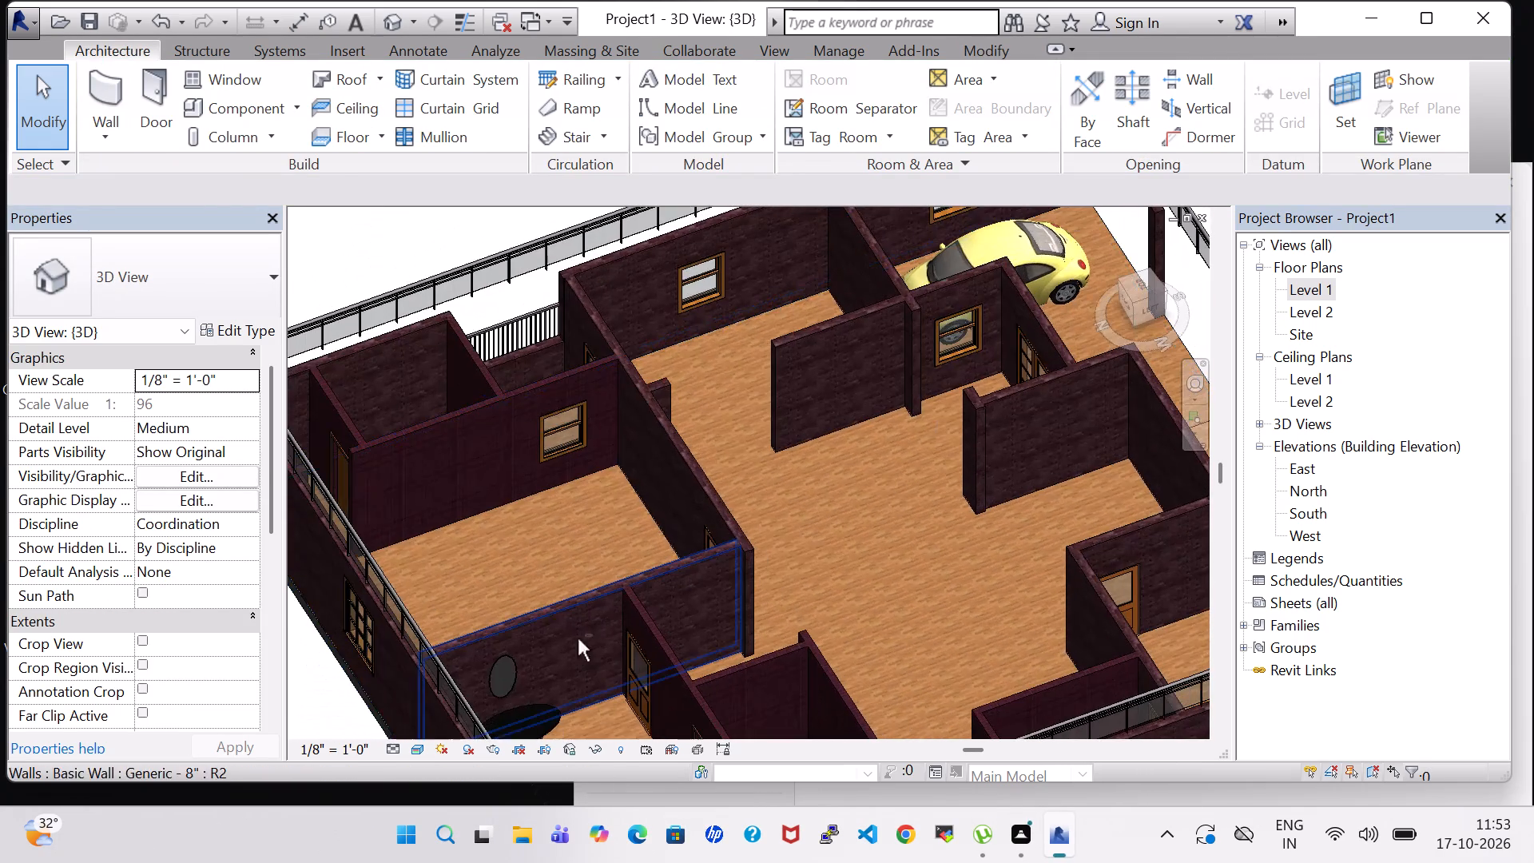
shift+middle_click(554, 616)
middle_drag(562, 648, 784, 611)
middle_drag(884, 591, 606, 516)
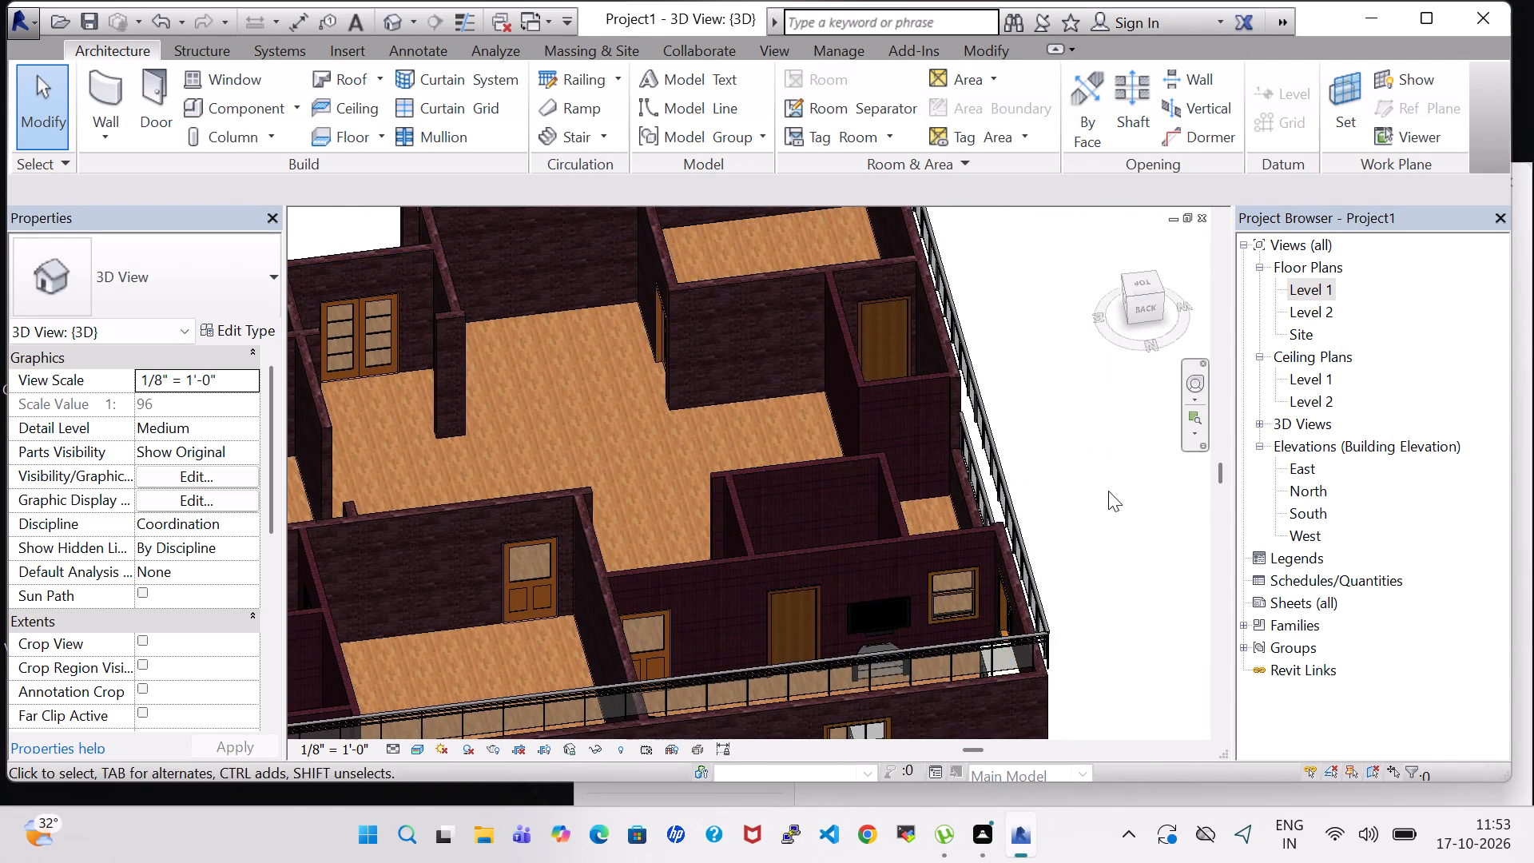
shift+middle_drag(1108, 491, 1077, 558)
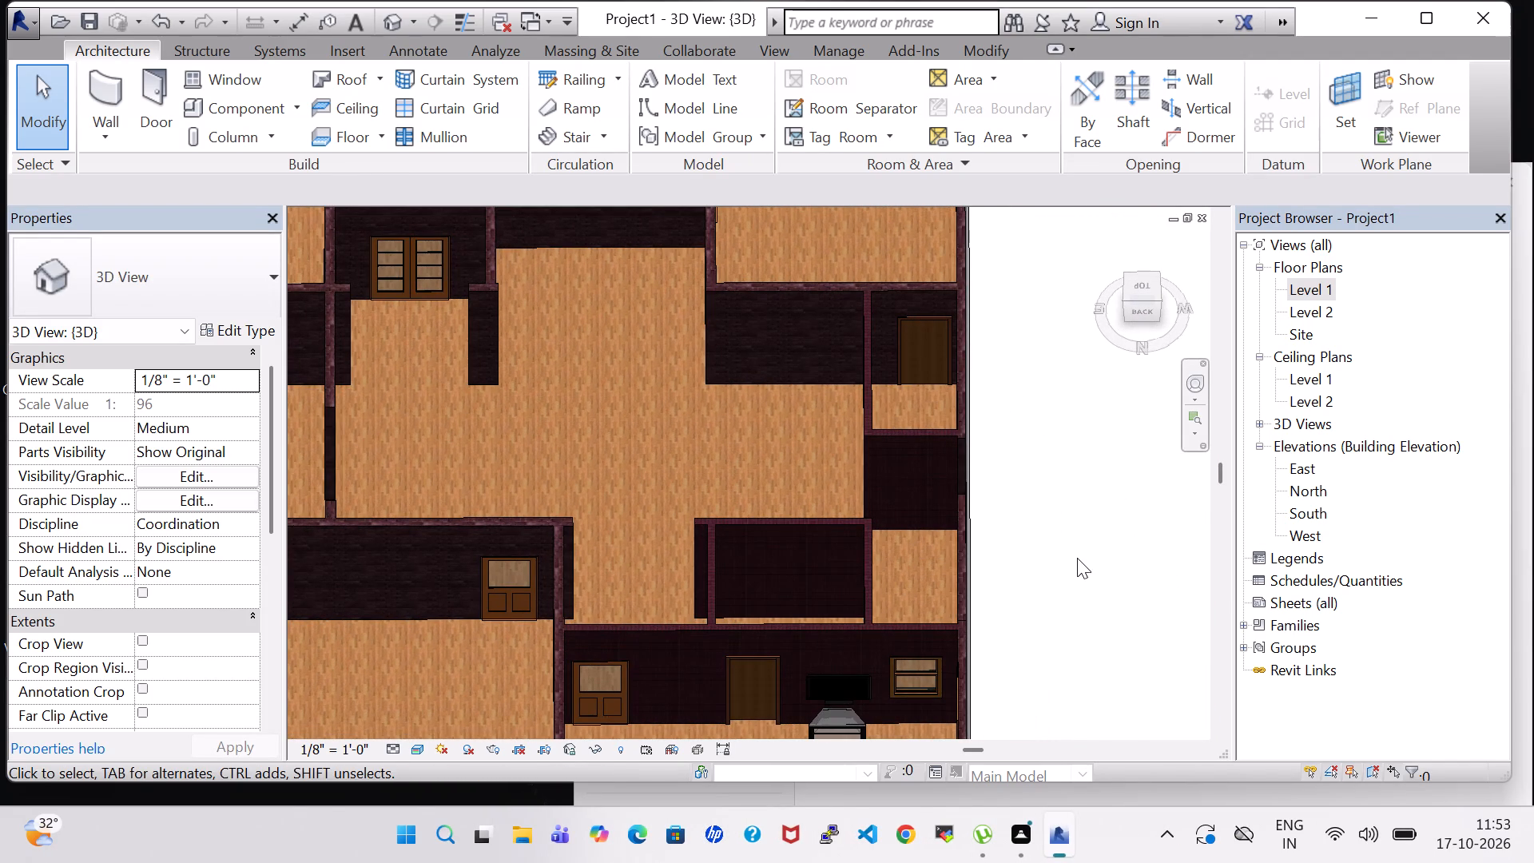
scroll(1073, 557, down, 2)
middle_drag(1073, 557, 1040, 484)
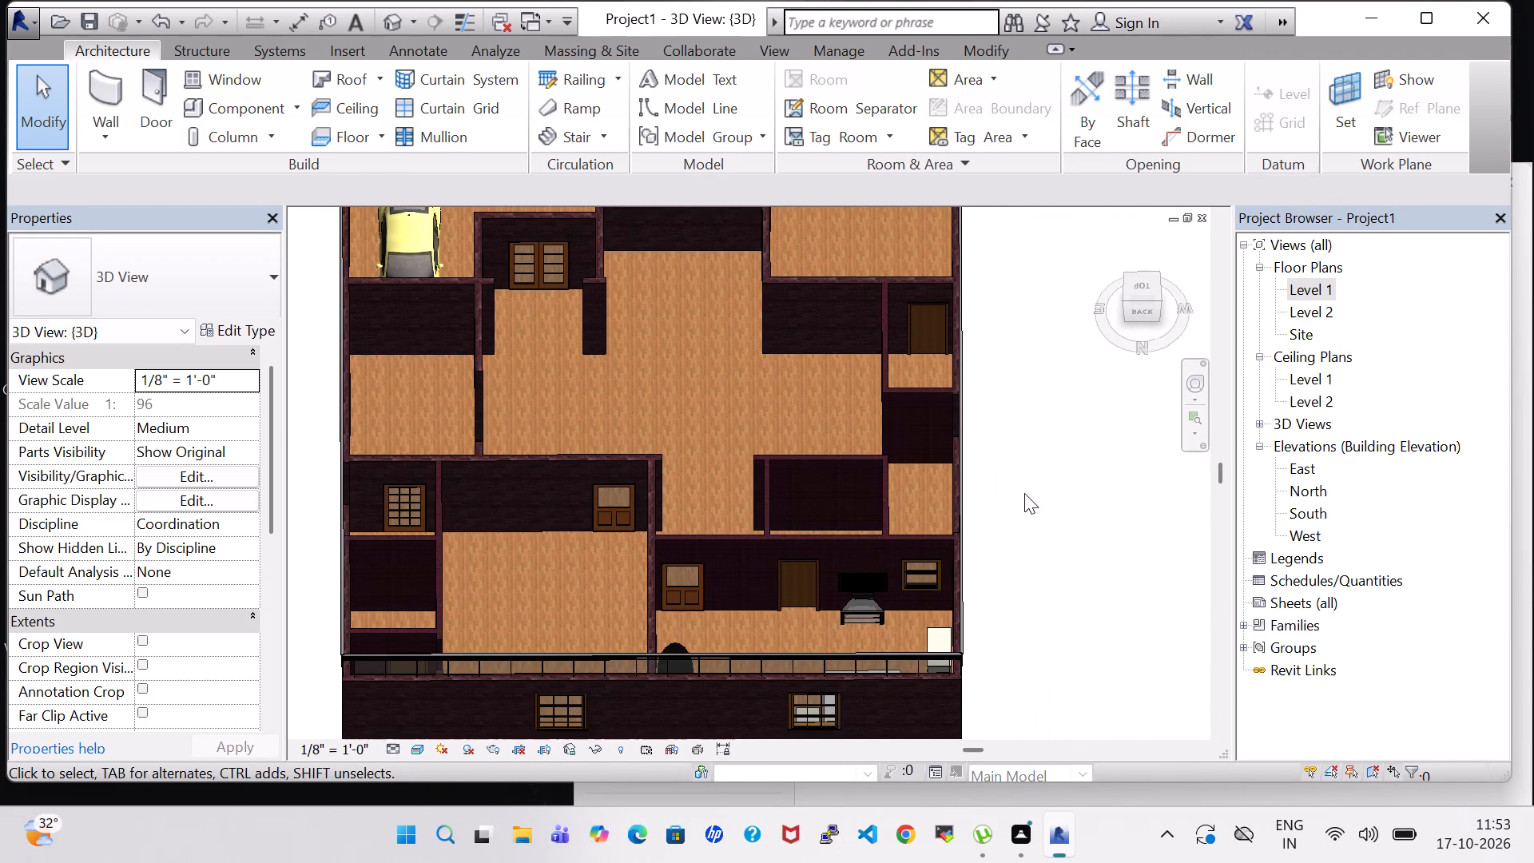
shift+middle_drag(1000, 519, 1019, 595)
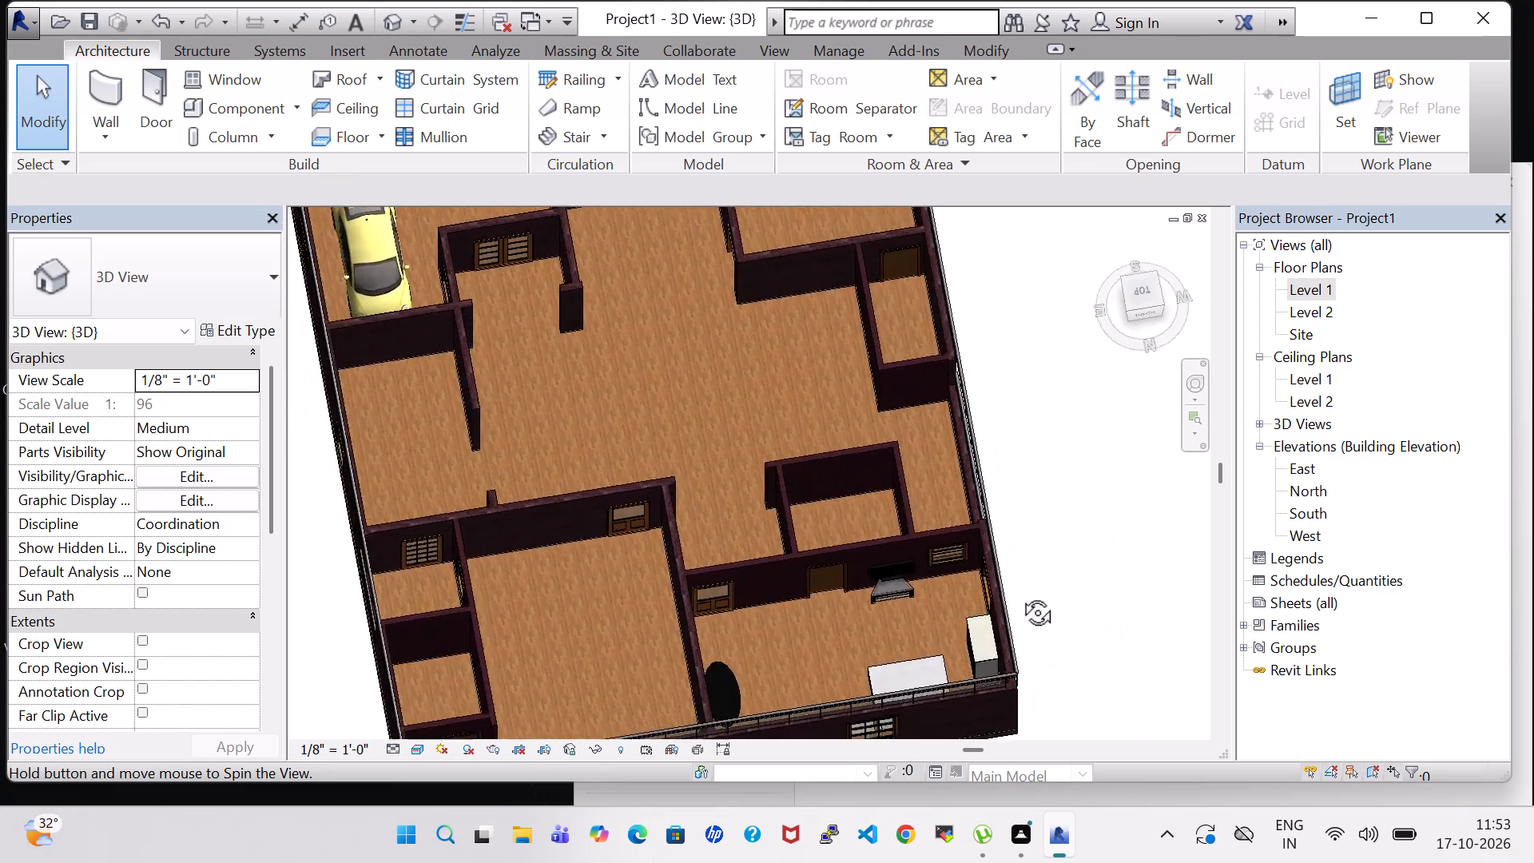
shift+middle_drag(1019, 595, 967, 568)
shift+middle_drag(1057, 558, 687, 489)
middle_drag(1083, 639, 953, 483)
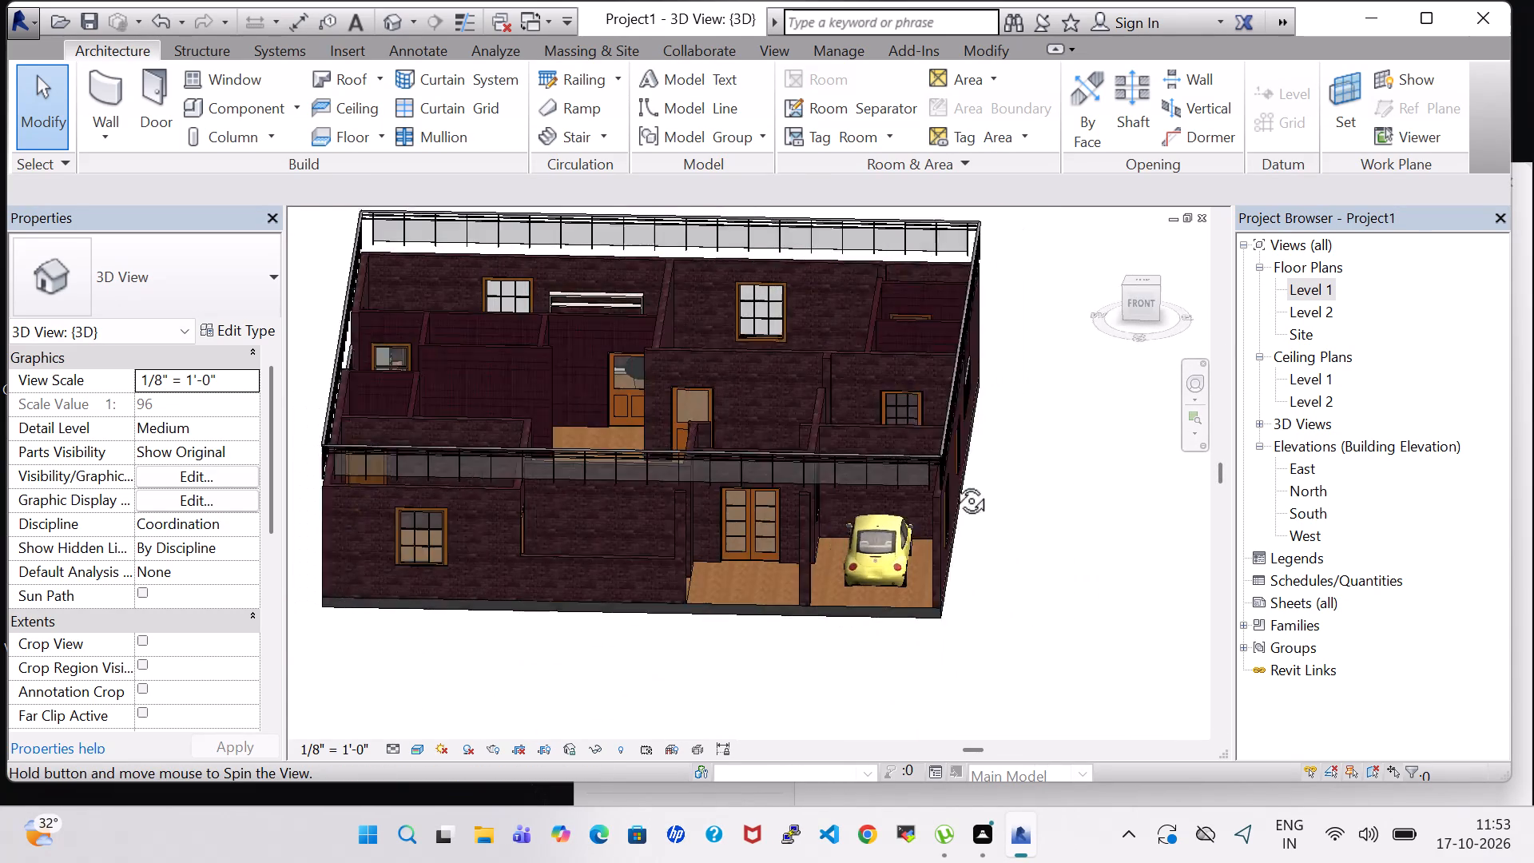
middle_drag(953, 483, 957, 473)
Open the Level 1 floor plan with the two adjoining bedrooms in view.
double_click(1302, 284)
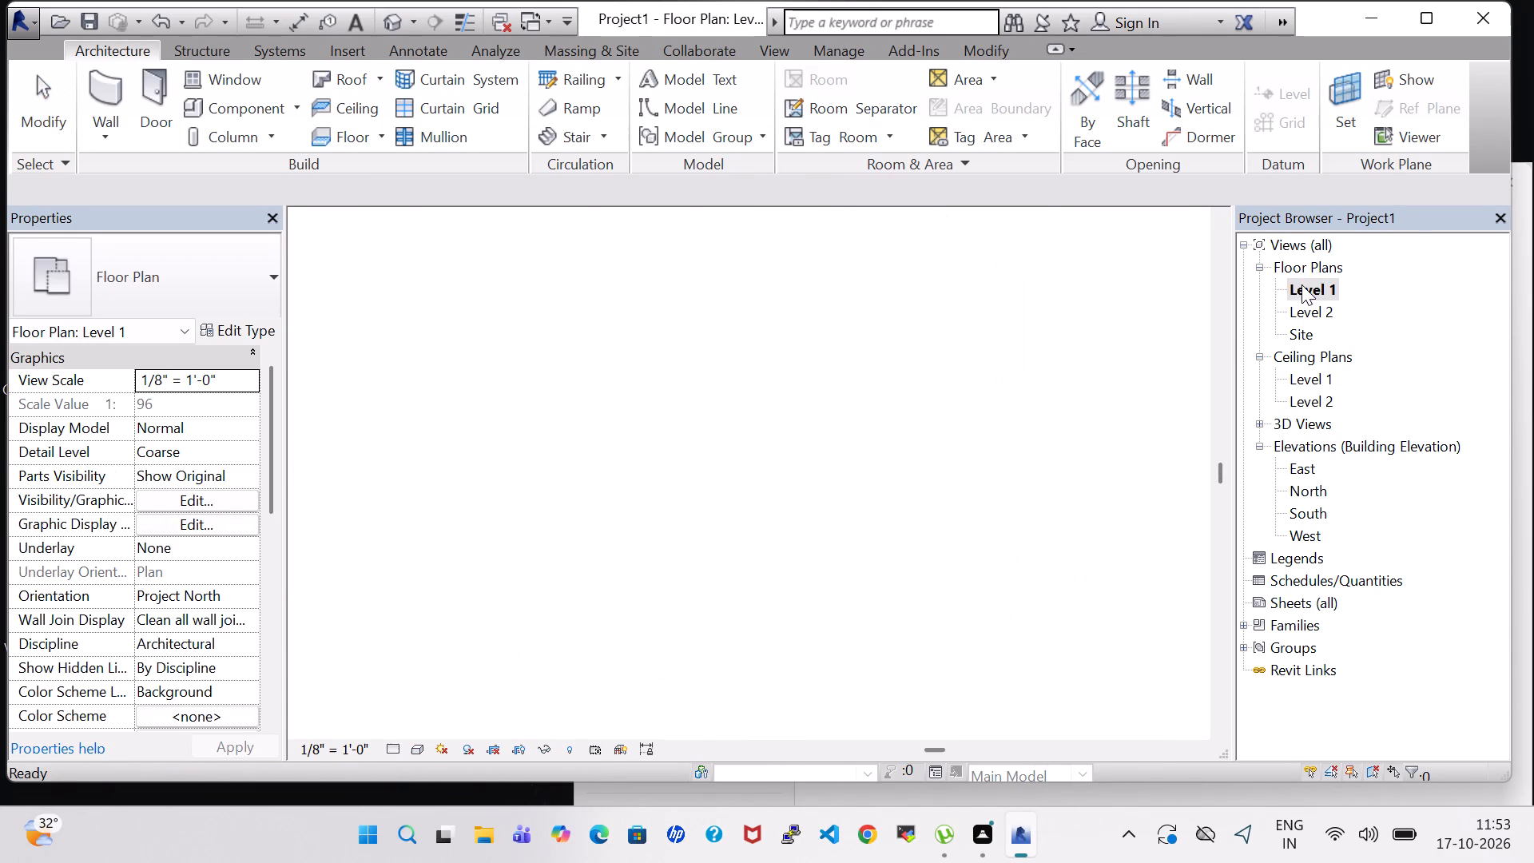
scroll(940, 396, down, 7)
middle_drag(922, 435, 808, 368)
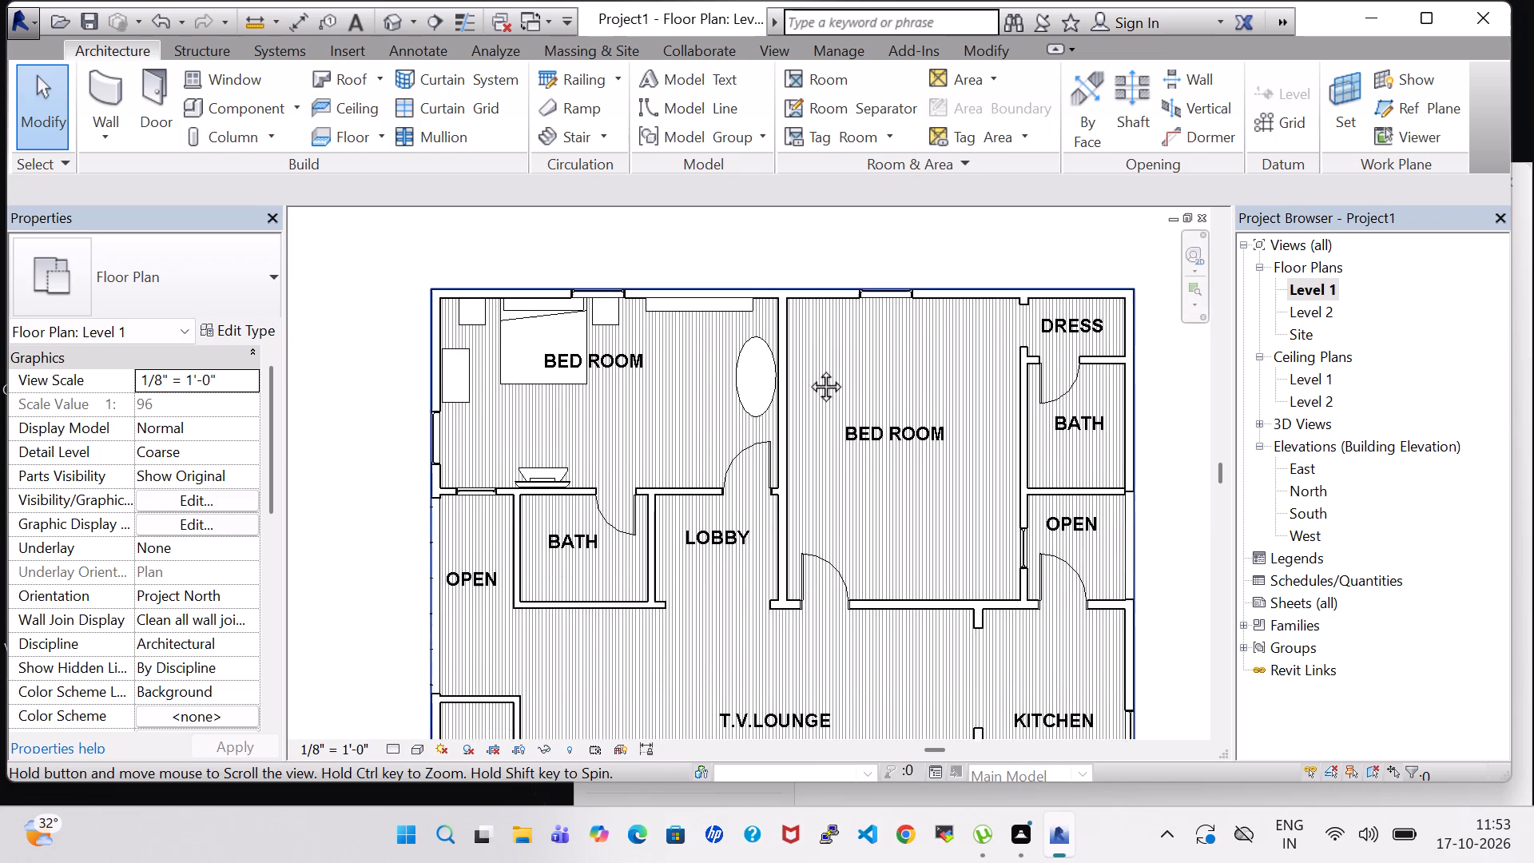
middle_drag(808, 368, 797, 346)
scroll(1214, 507, down, 1)
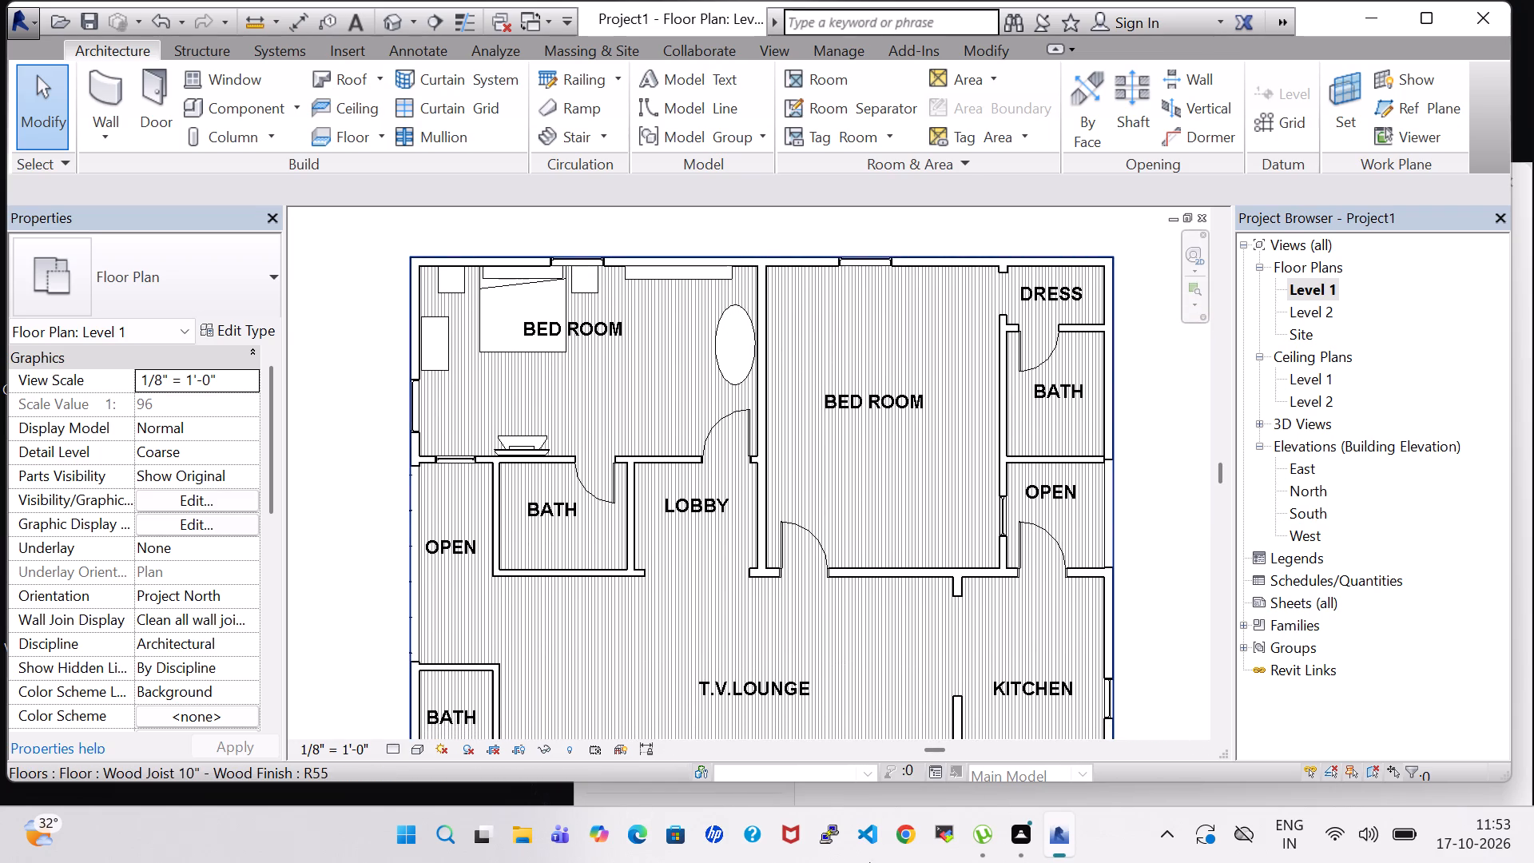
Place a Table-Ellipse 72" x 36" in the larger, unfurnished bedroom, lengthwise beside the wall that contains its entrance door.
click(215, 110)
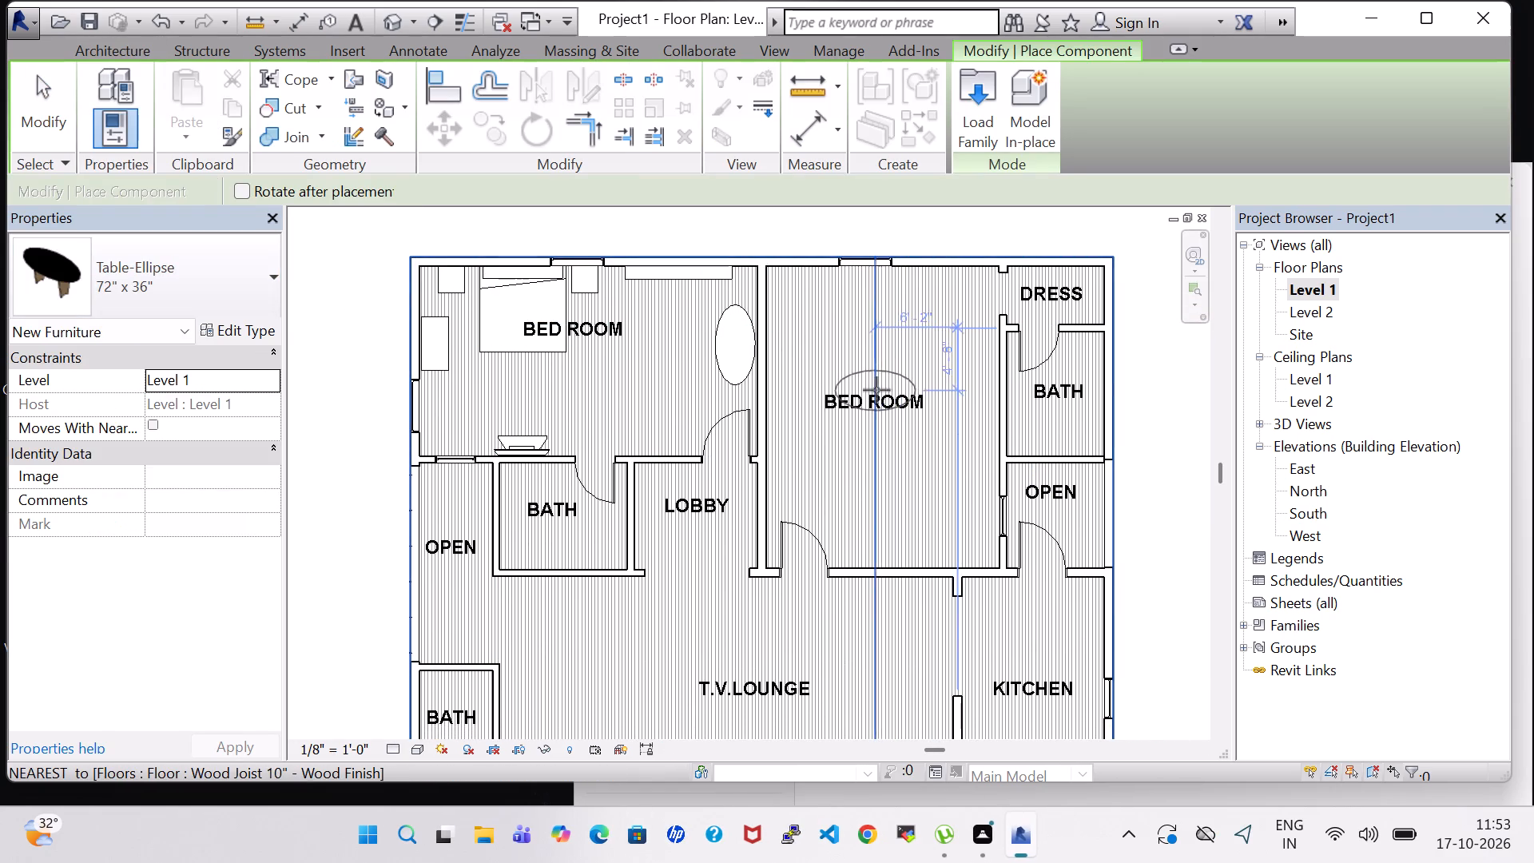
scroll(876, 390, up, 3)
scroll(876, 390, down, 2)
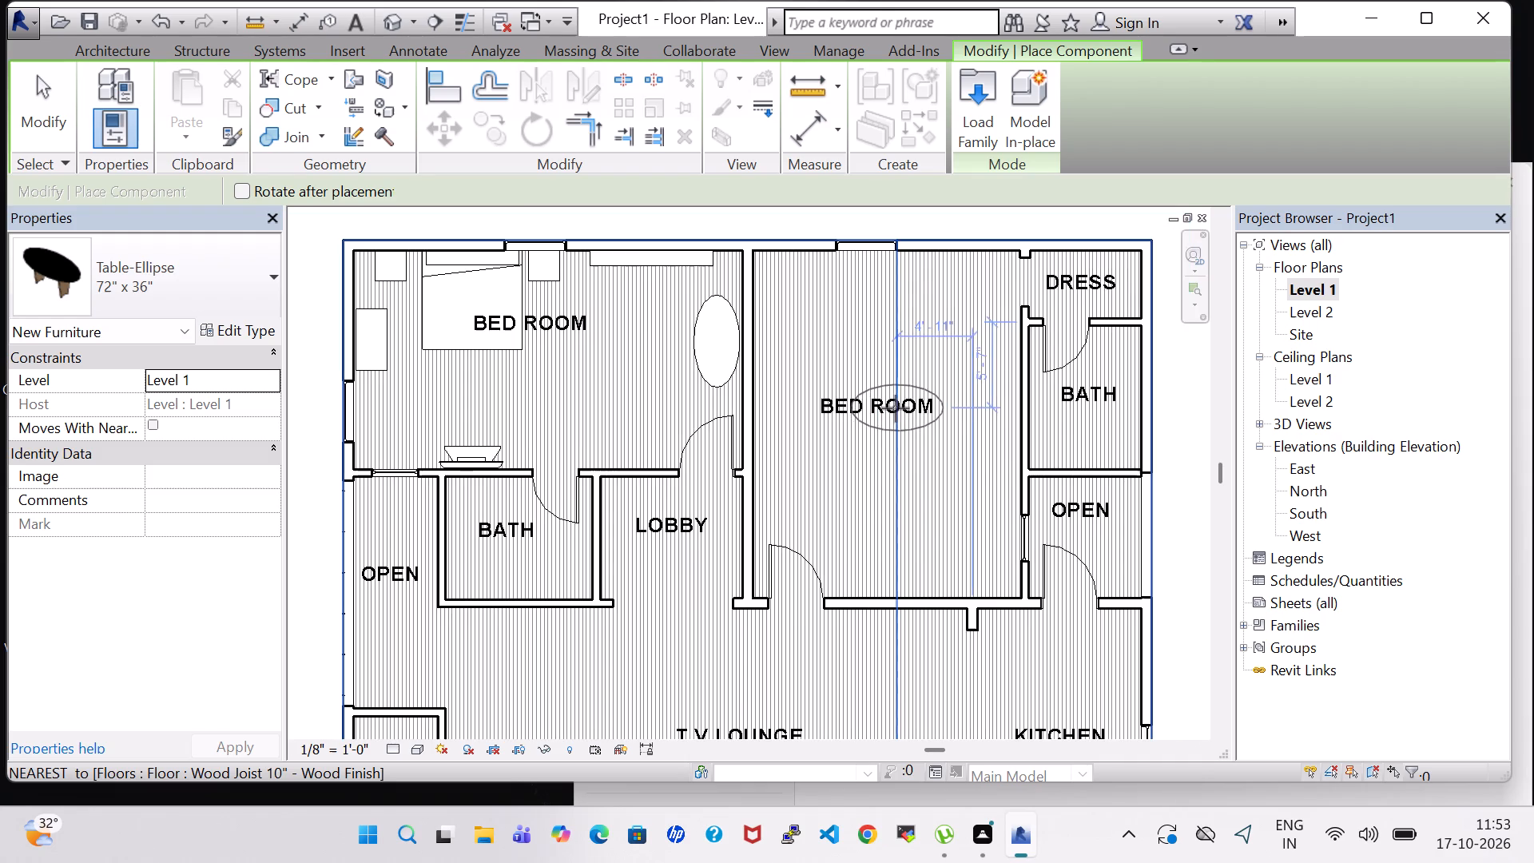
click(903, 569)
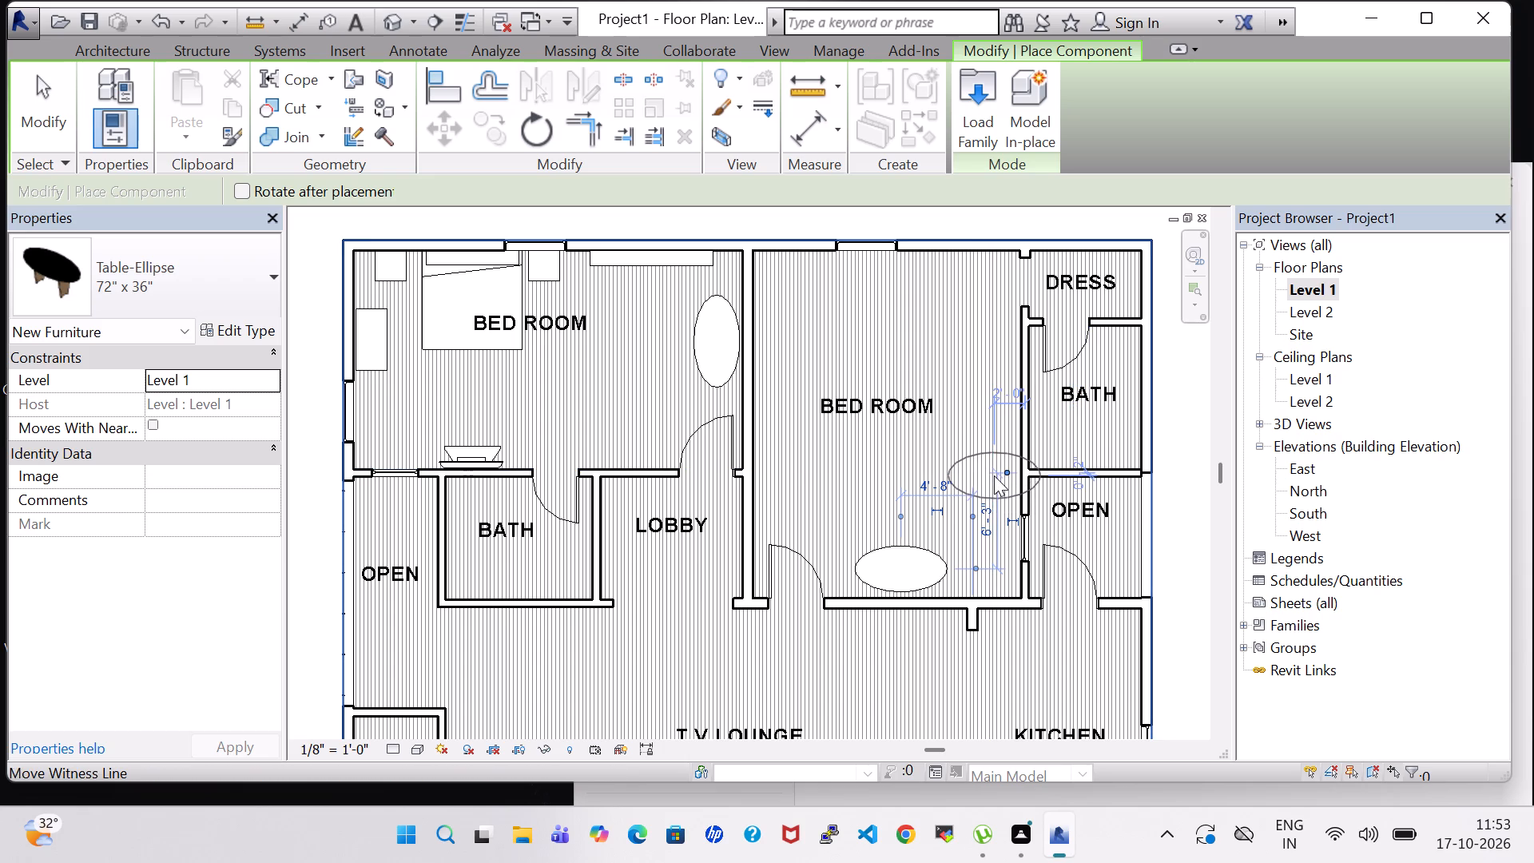
Place another Table-Ellipse 72" x 36", rotated 90 degrees, alongside the unfurnished bedroom's bath-side wall, its centre about 2' 4" from the wall.
scroll(994, 479, right, 1)
key(space)
key(space)
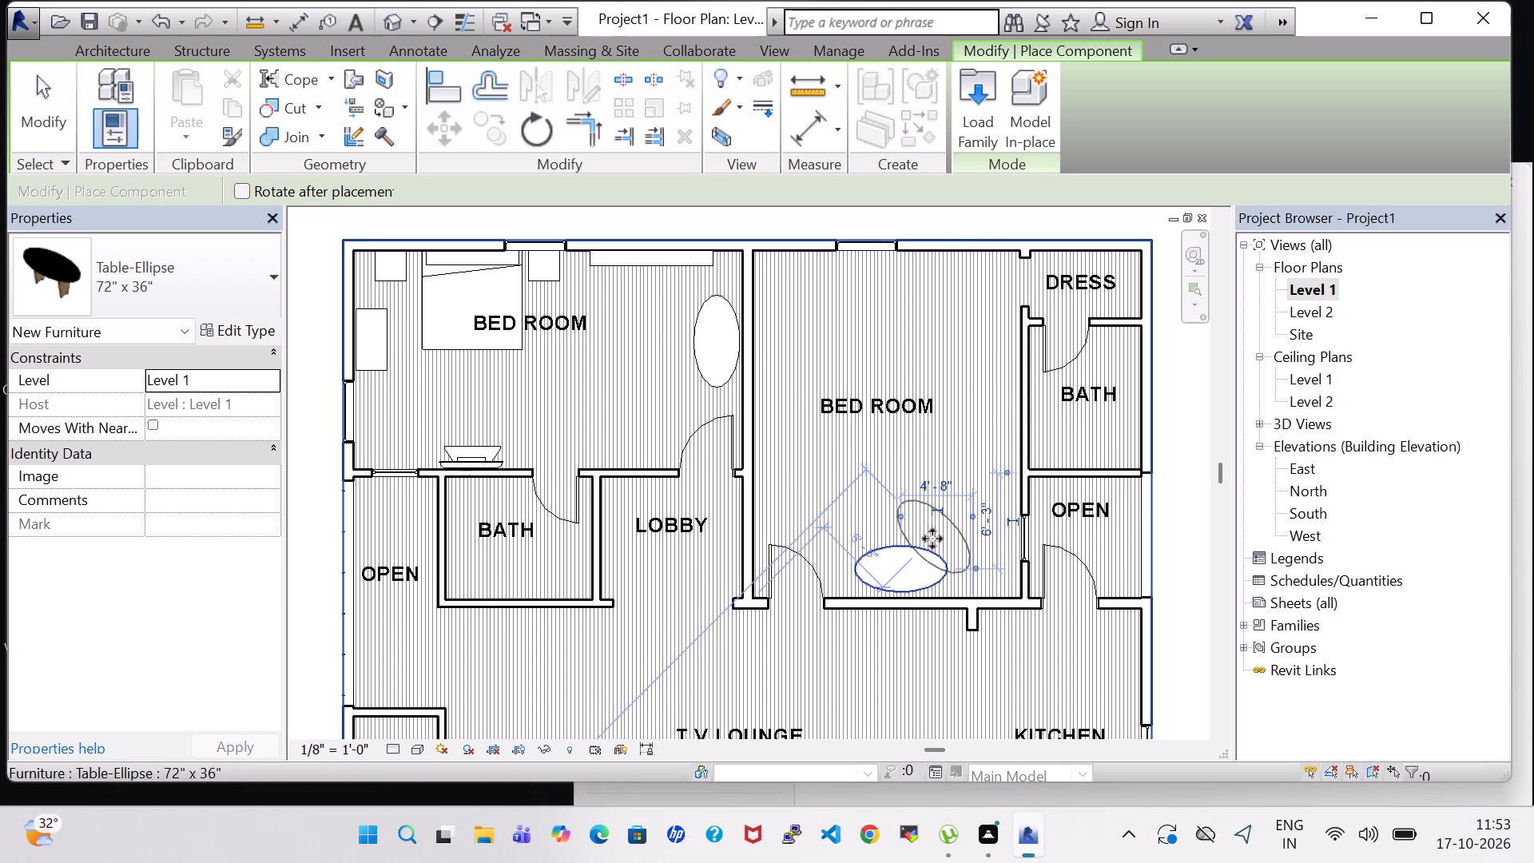
key(space)
key(space)
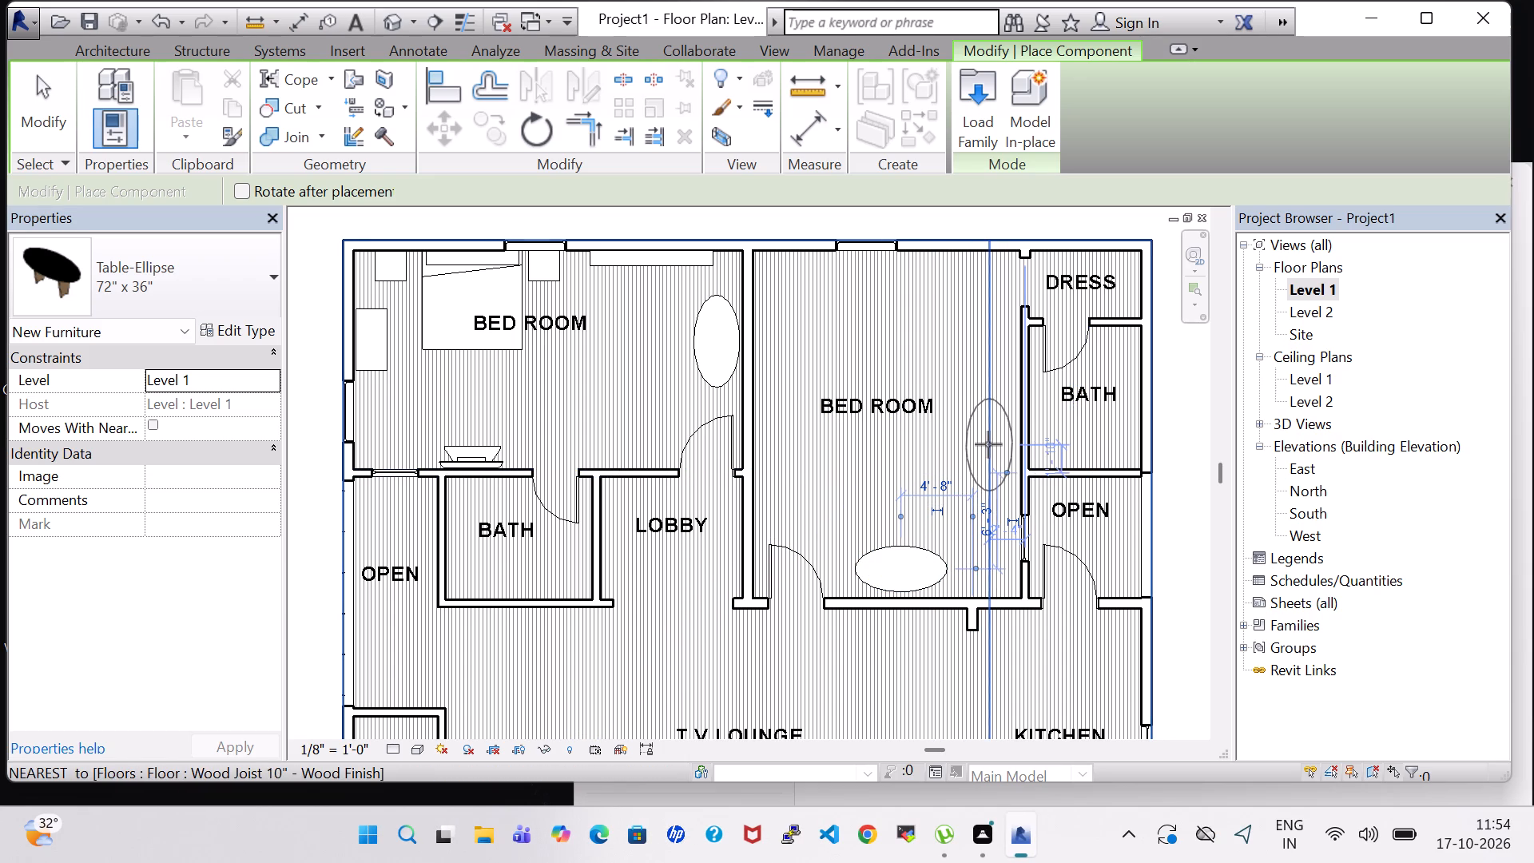
click(988, 444)
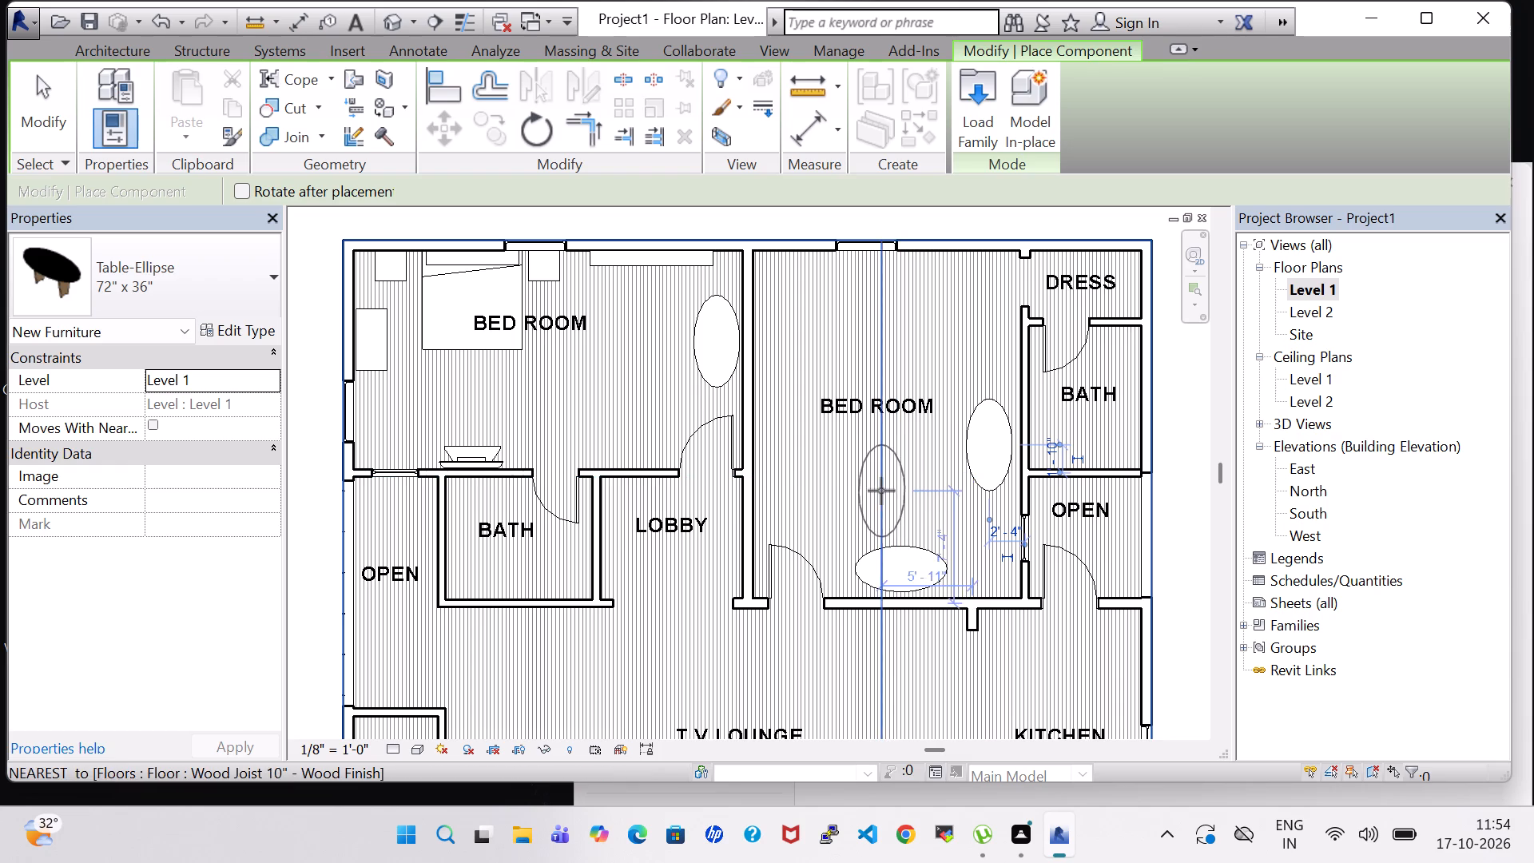
key(Escape)
key(Escape)
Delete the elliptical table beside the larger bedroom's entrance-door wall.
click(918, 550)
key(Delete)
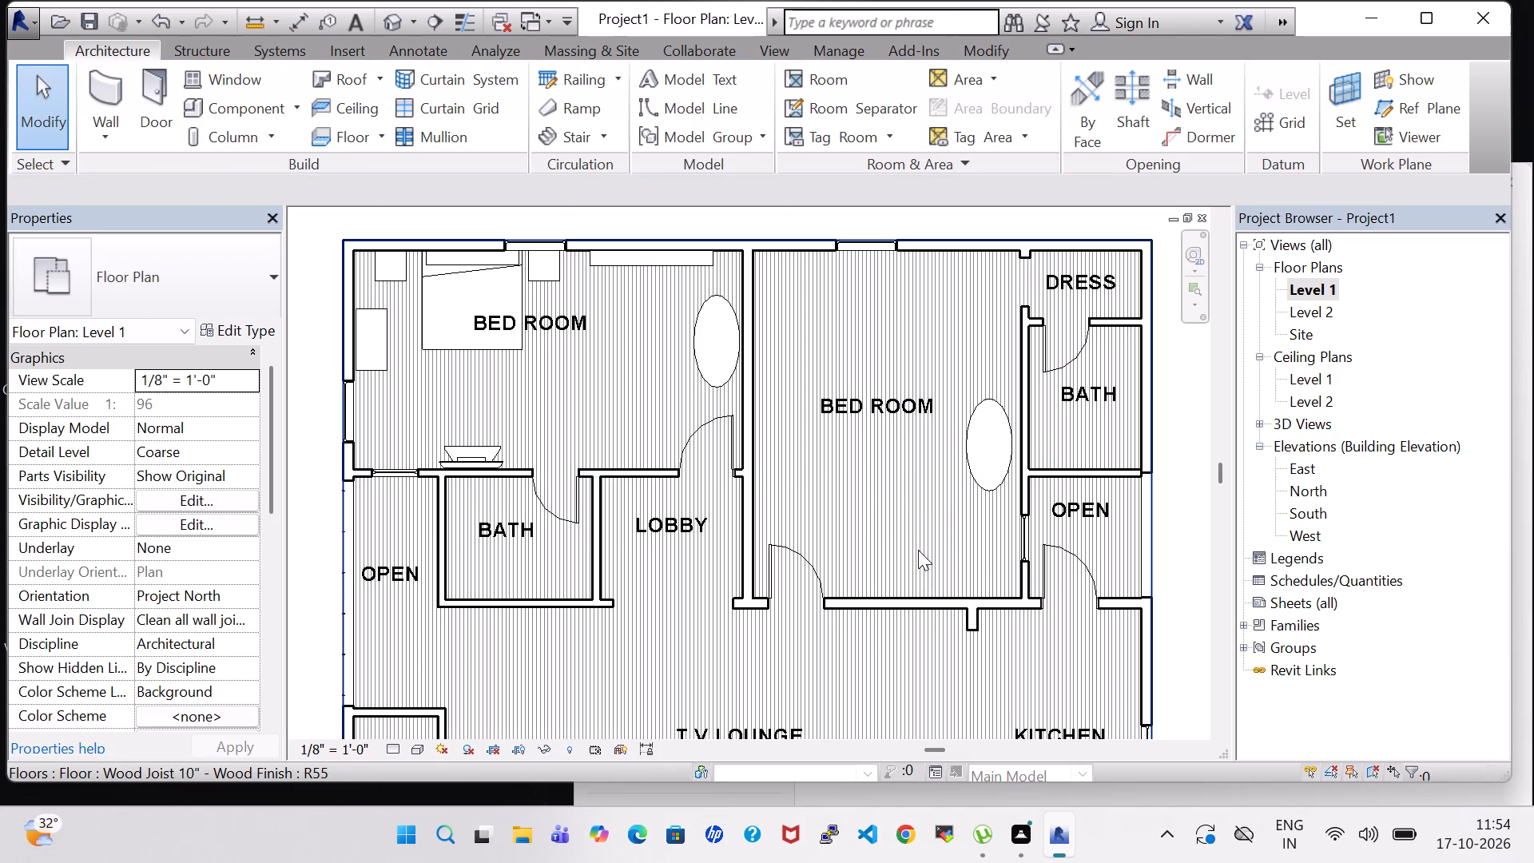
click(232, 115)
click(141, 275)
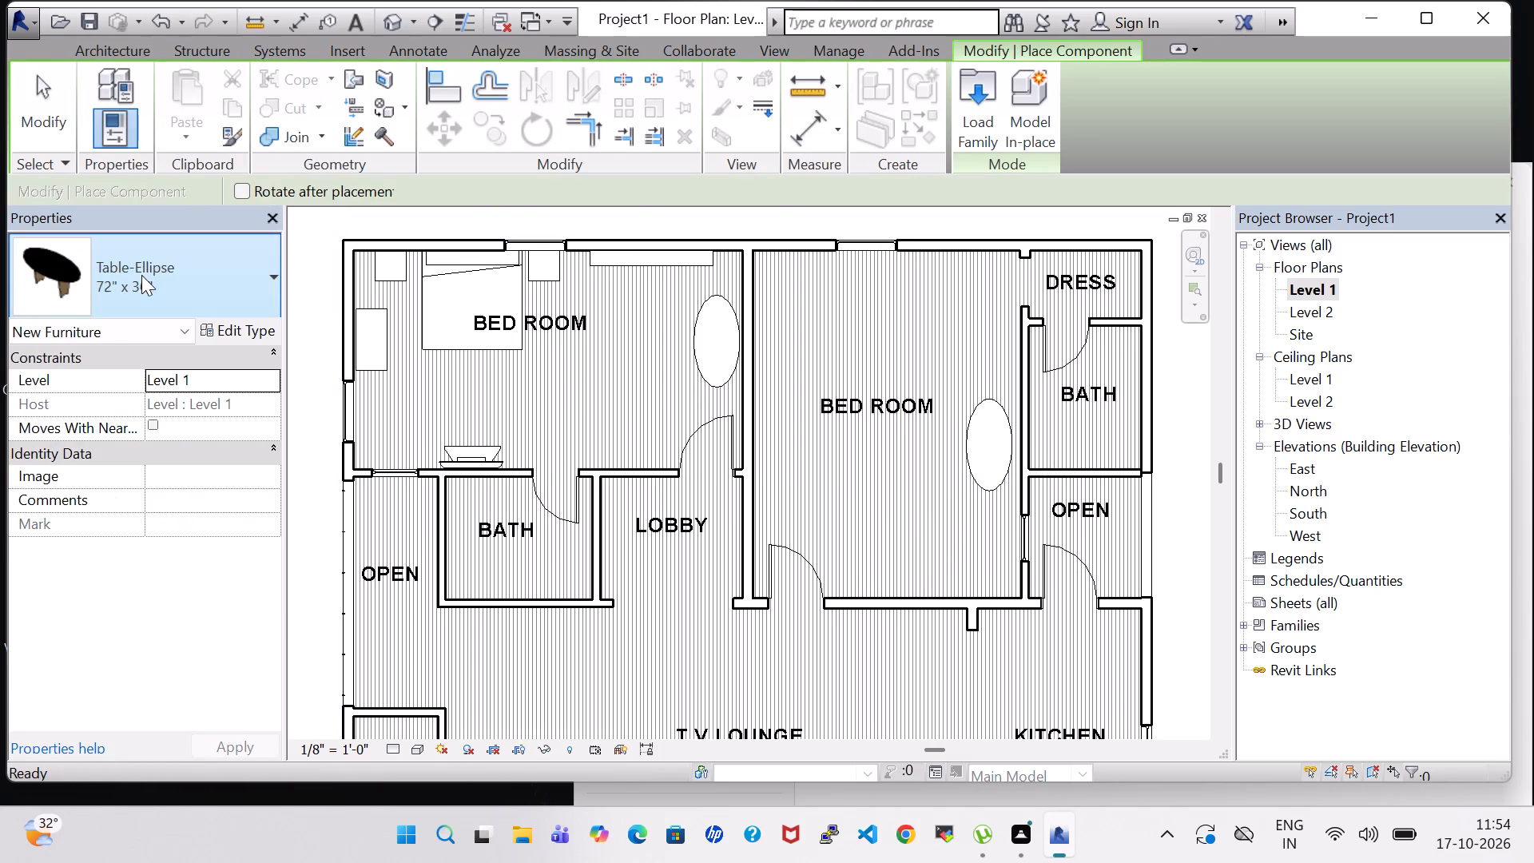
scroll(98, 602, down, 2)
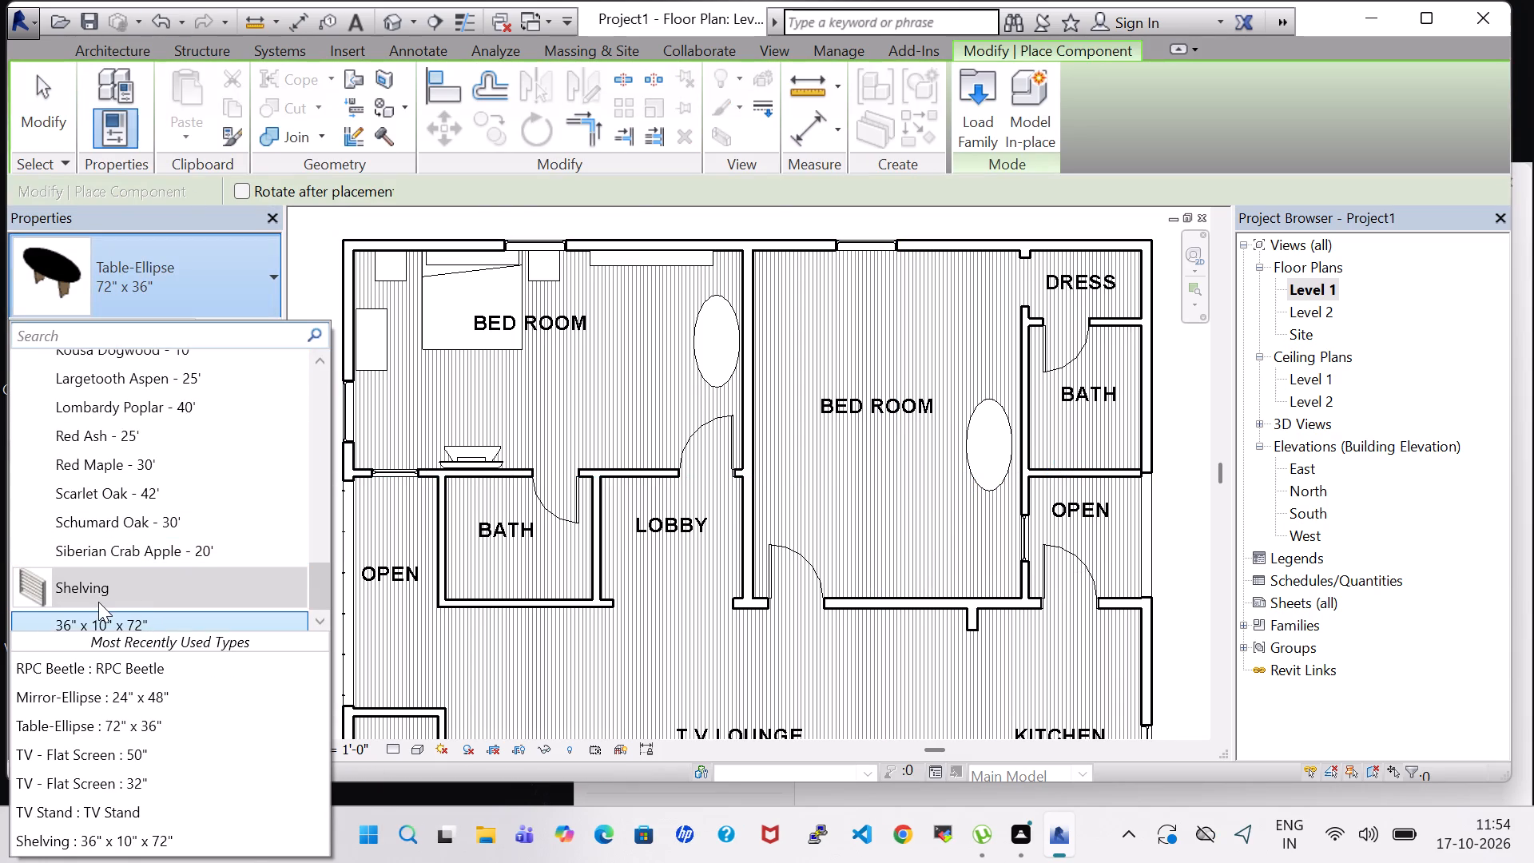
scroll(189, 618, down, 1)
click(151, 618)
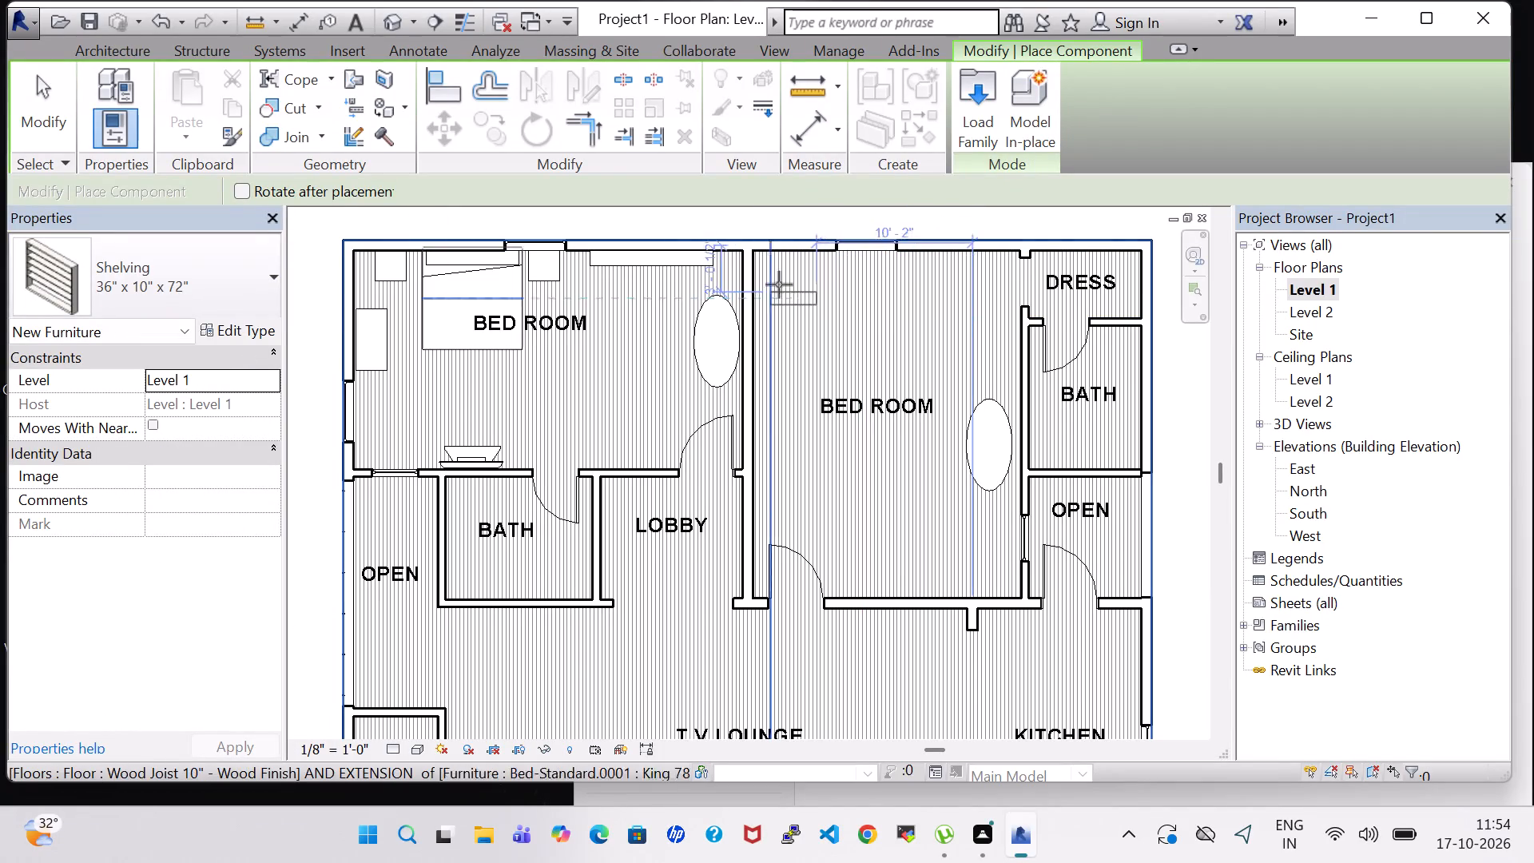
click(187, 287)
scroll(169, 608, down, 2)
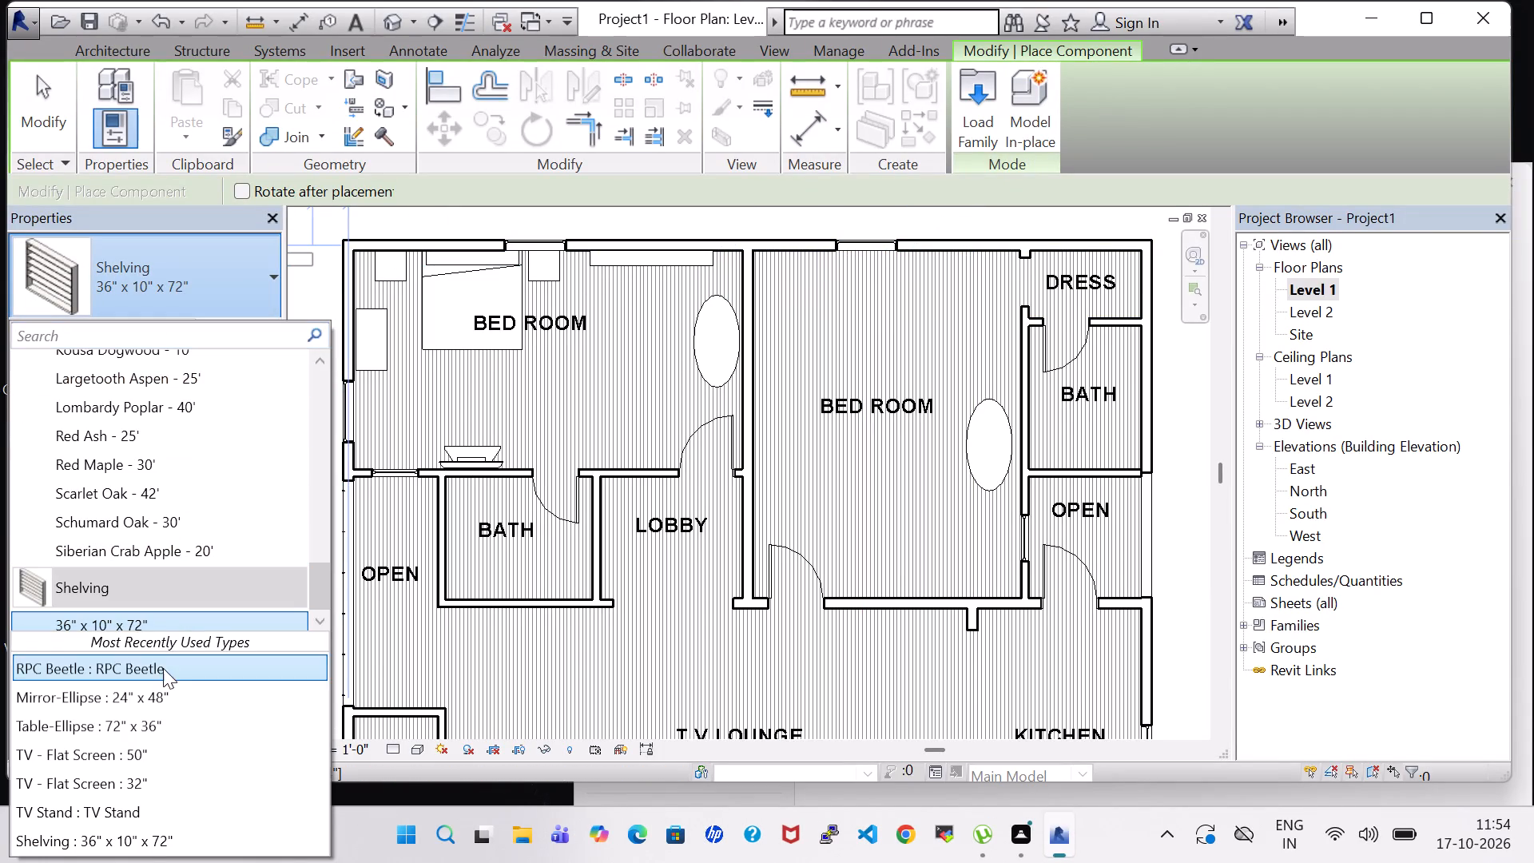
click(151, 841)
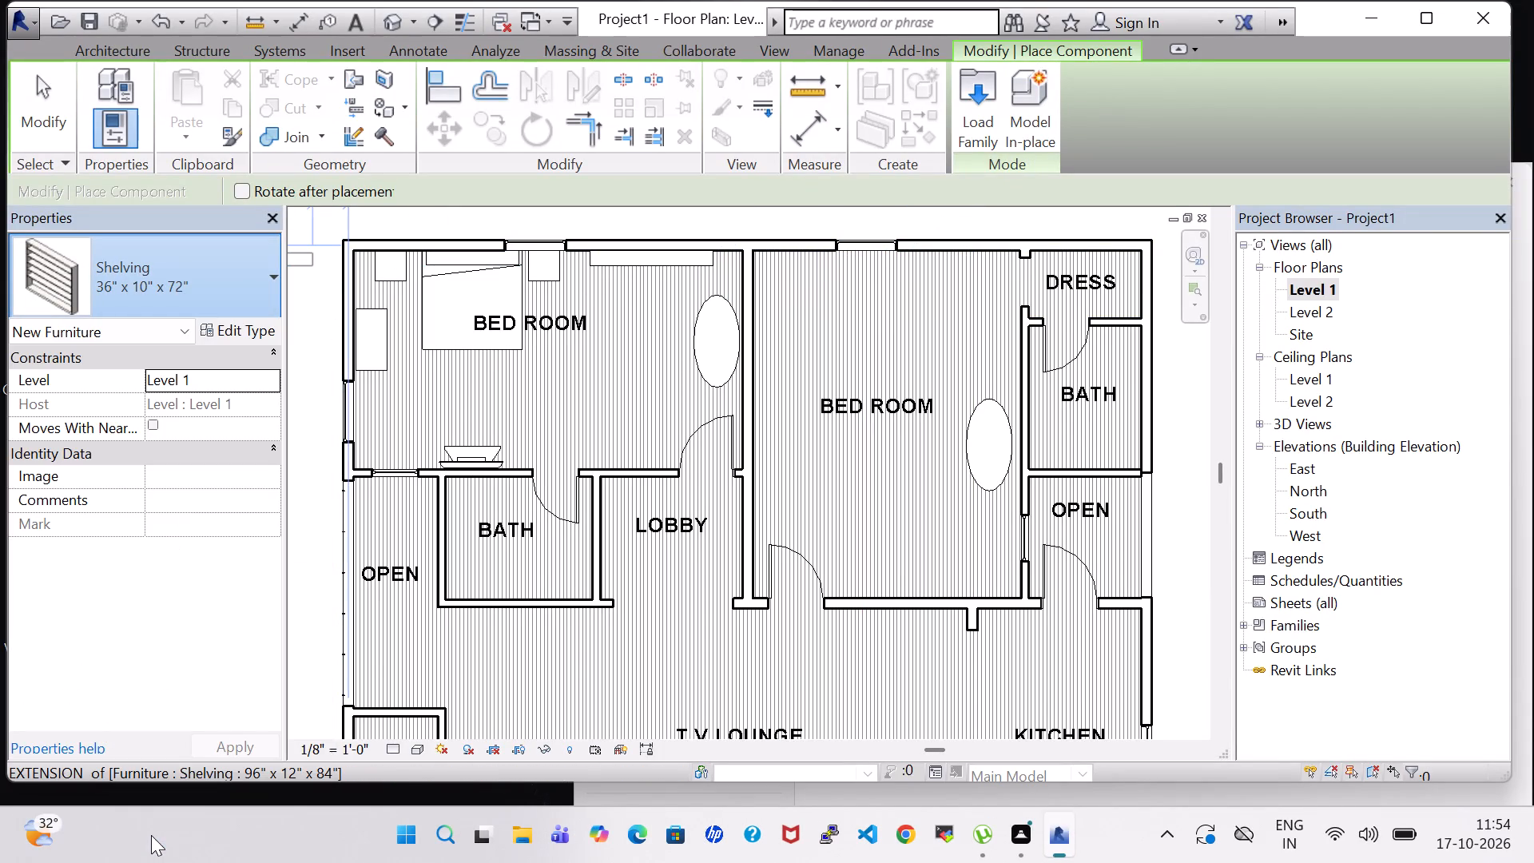
Place a Dresser 48" x 72" x 24", rotated lengthwise along the wall between the two bedrooms, about 3' 11" from the larger bedroom's window wall.
click(127, 270)
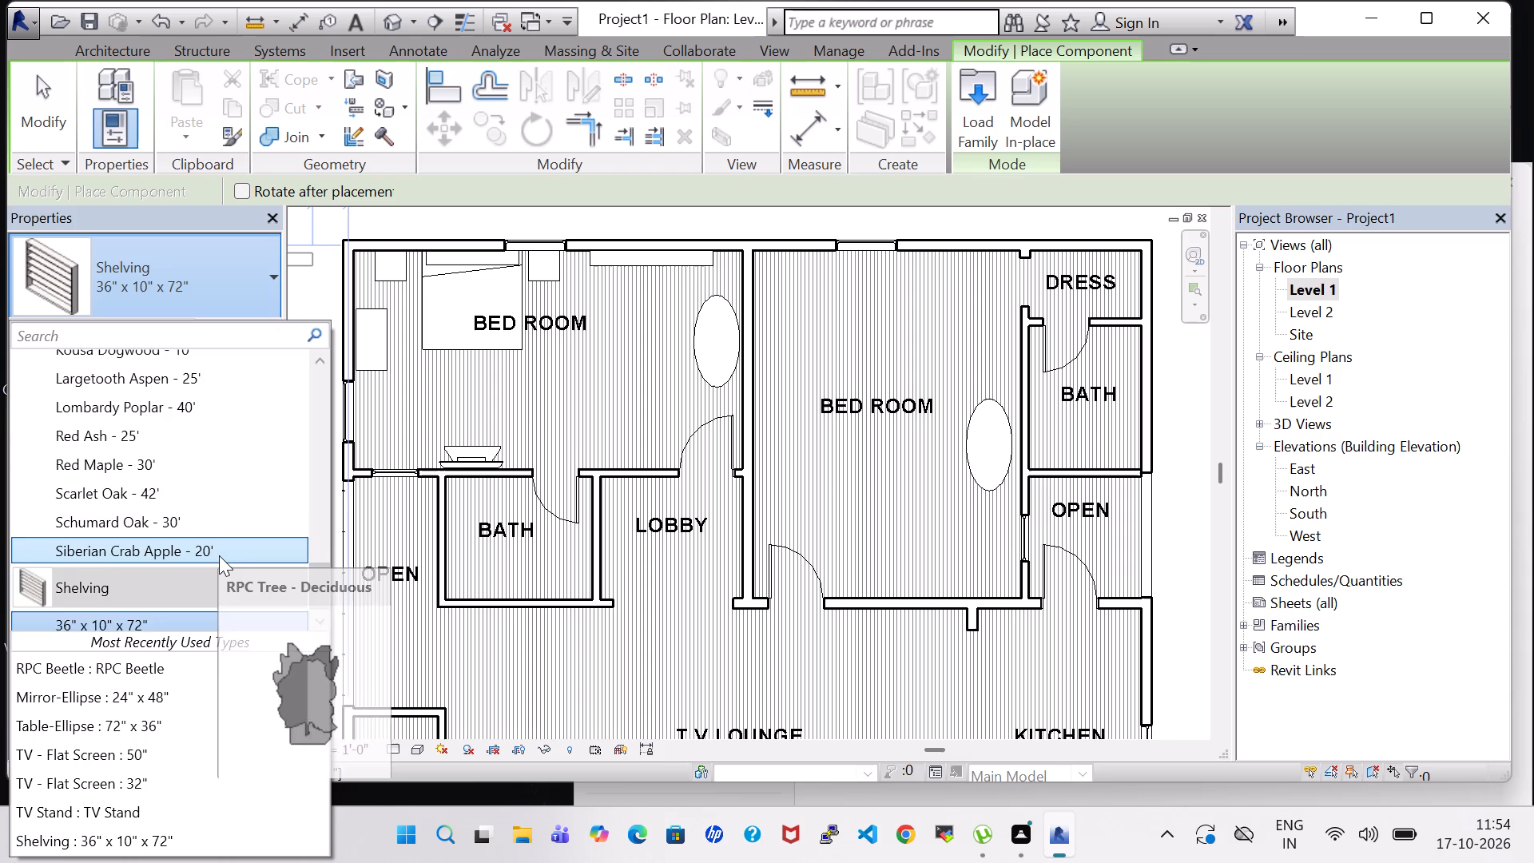
scroll(219, 555, up, 17)
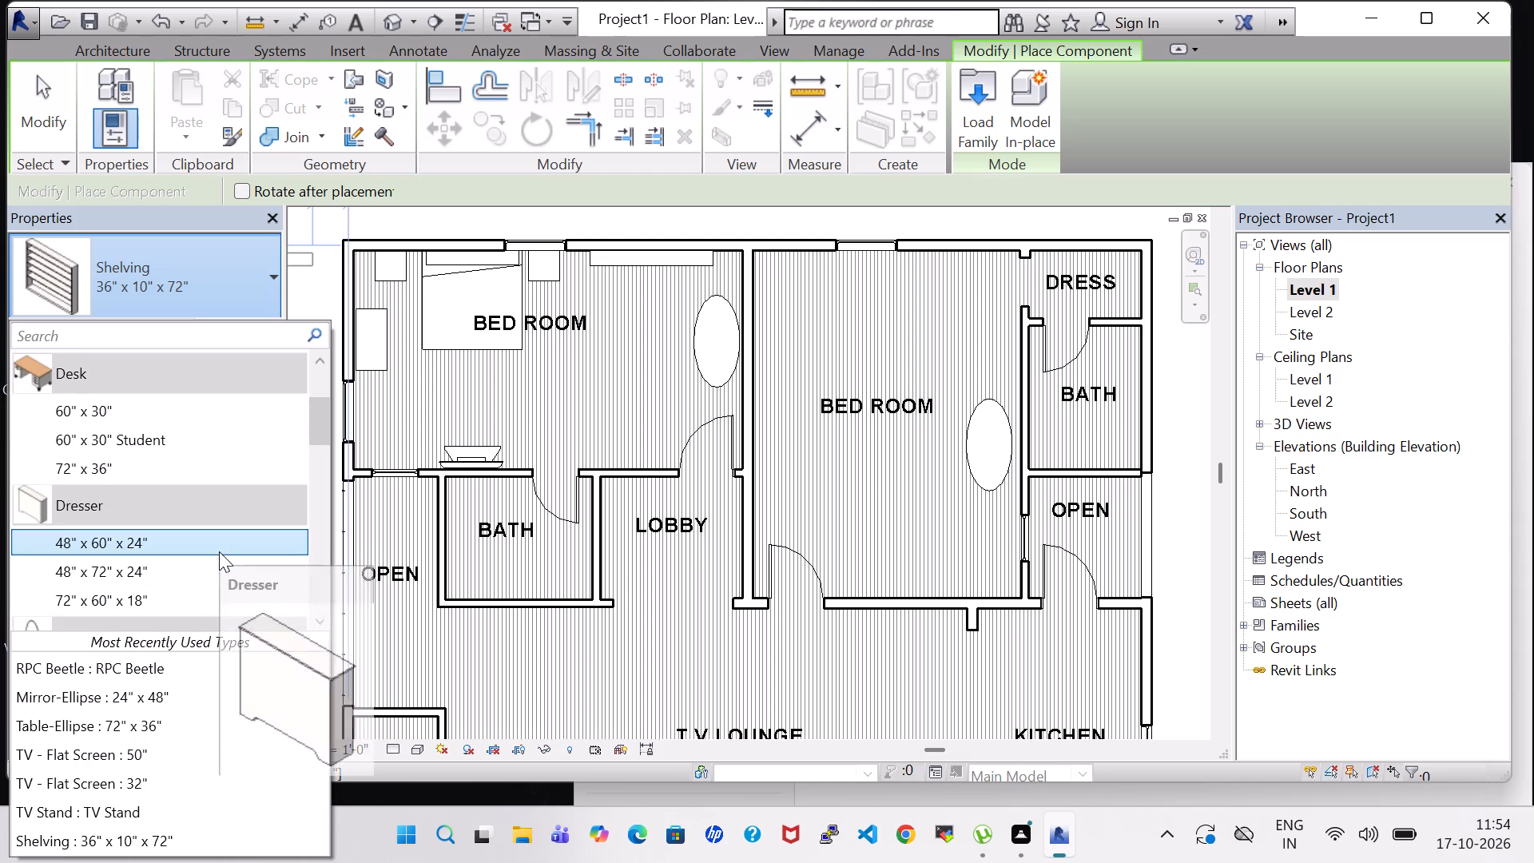
scroll(219, 551, up, 4)
scroll(219, 551, down, 3)
scroll(154, 517, down, 1)
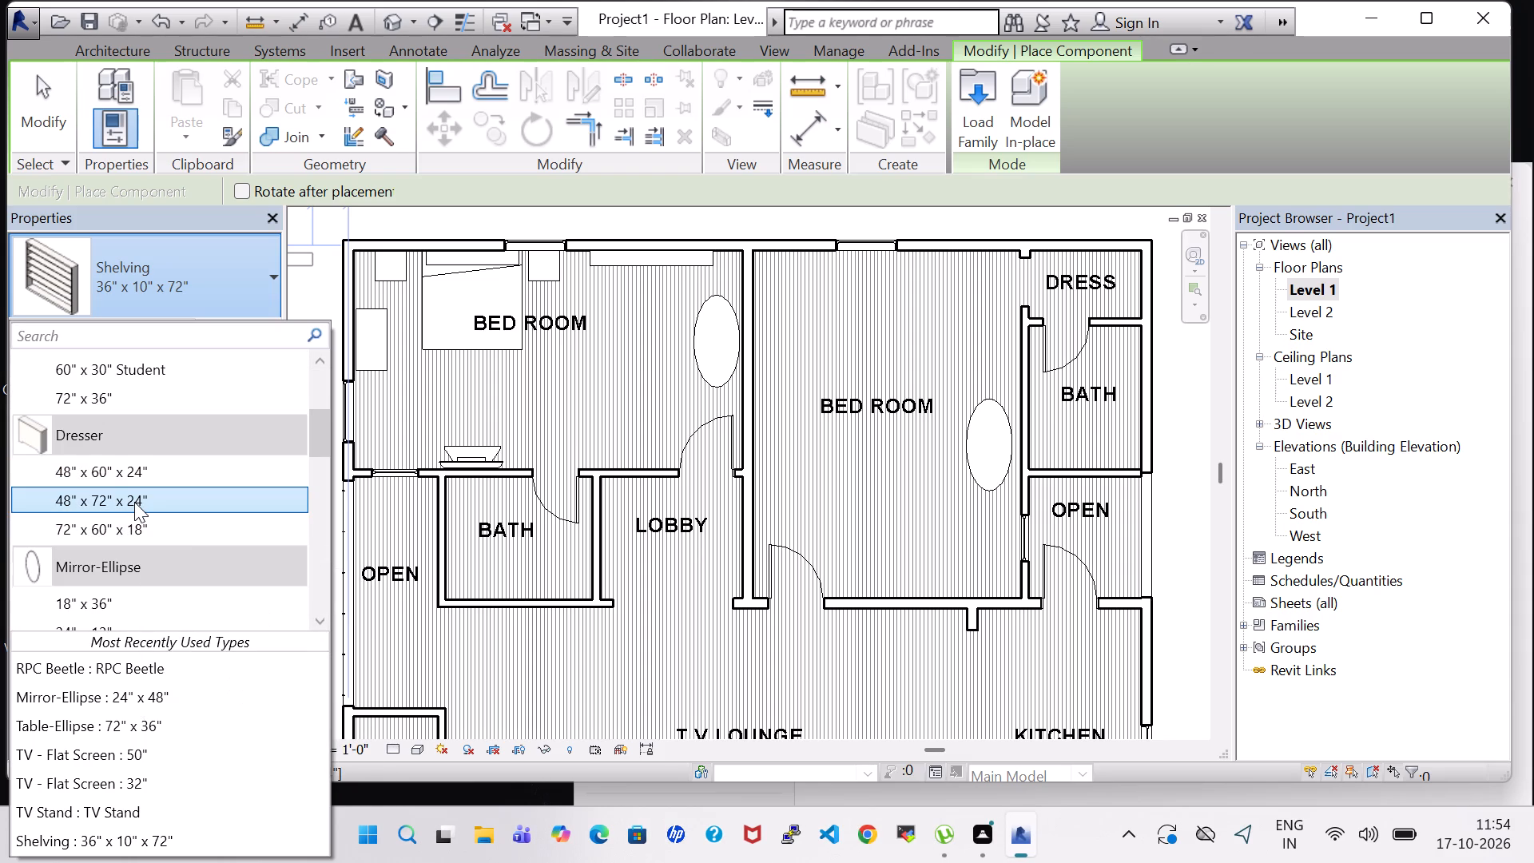
click(134, 502)
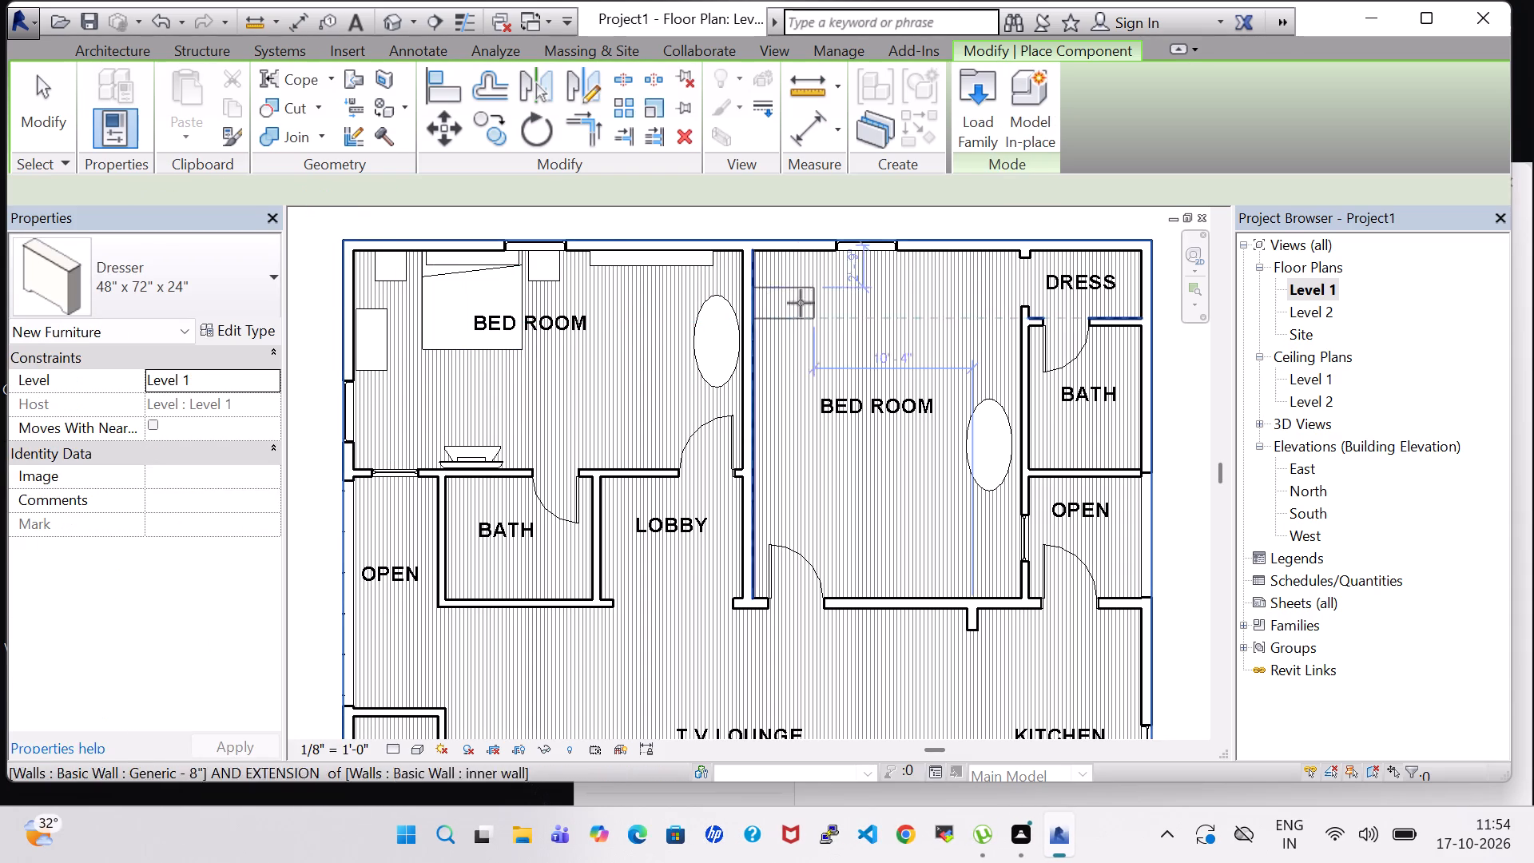
scroll(821, 303, up, 3)
scroll(925, 288, down, 3)
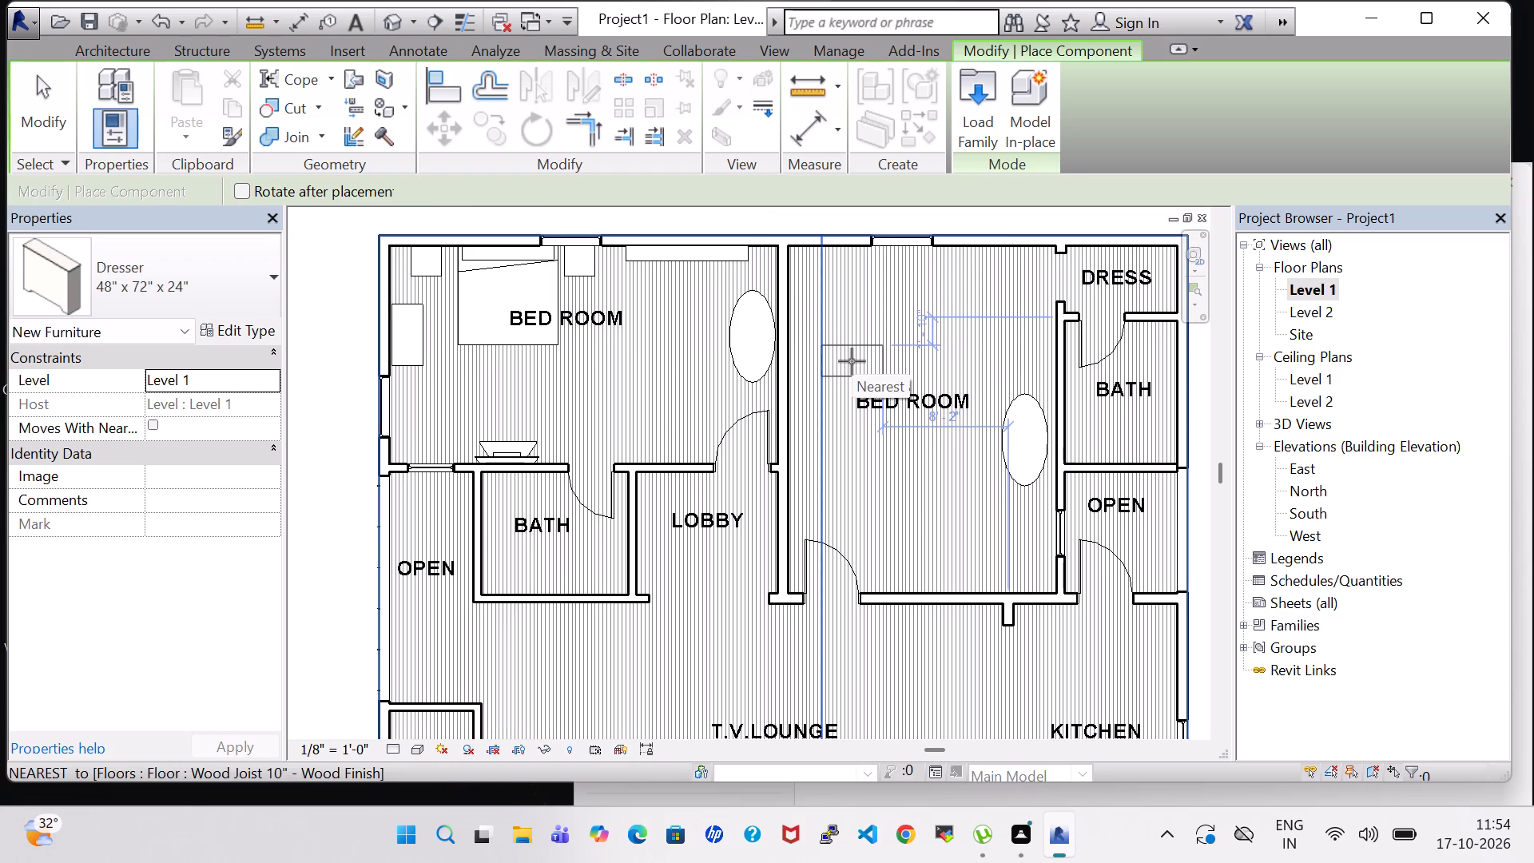
key(space)
scroll(820, 350, up, 4)
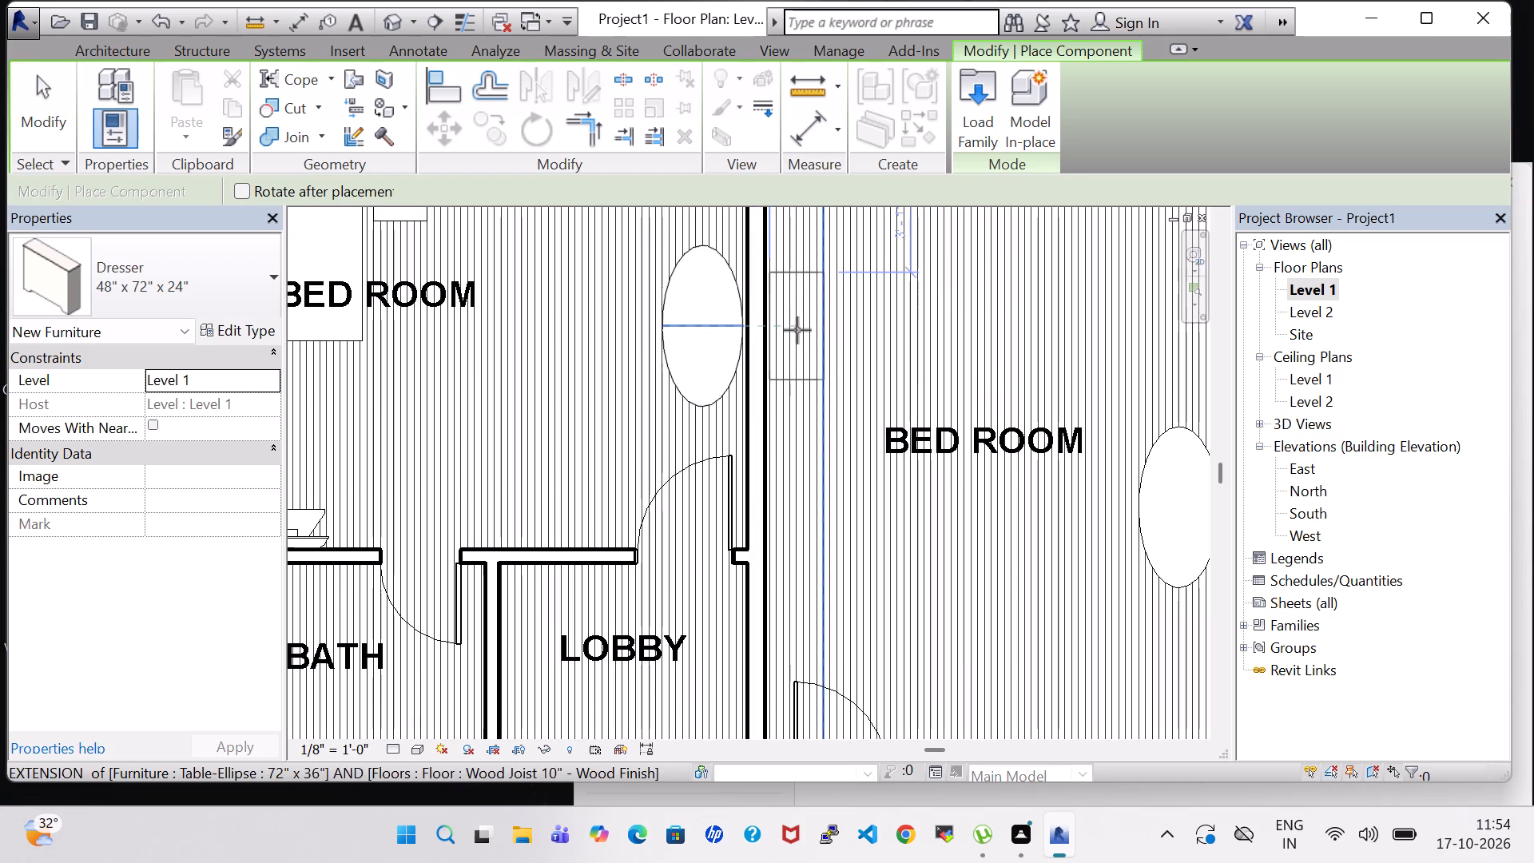
click(797, 330)
Place a second Dresser 48" x 72" x 24" along the same dividing wall, in line with the first and nearer the entrance door.
scroll(797, 330, down, 5)
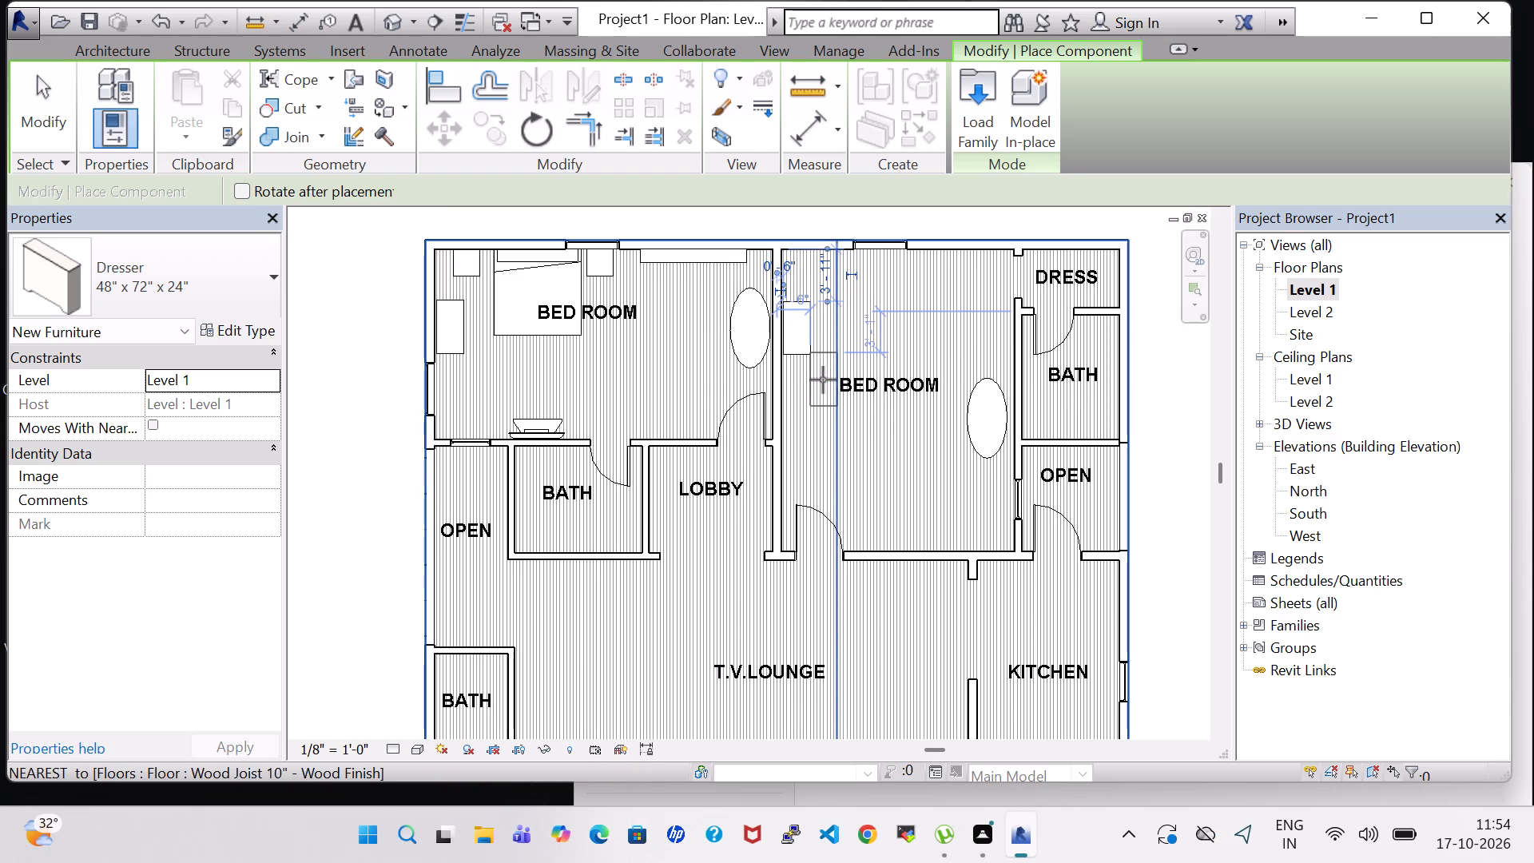
click(800, 415)
key(Escape)
key(Escape)
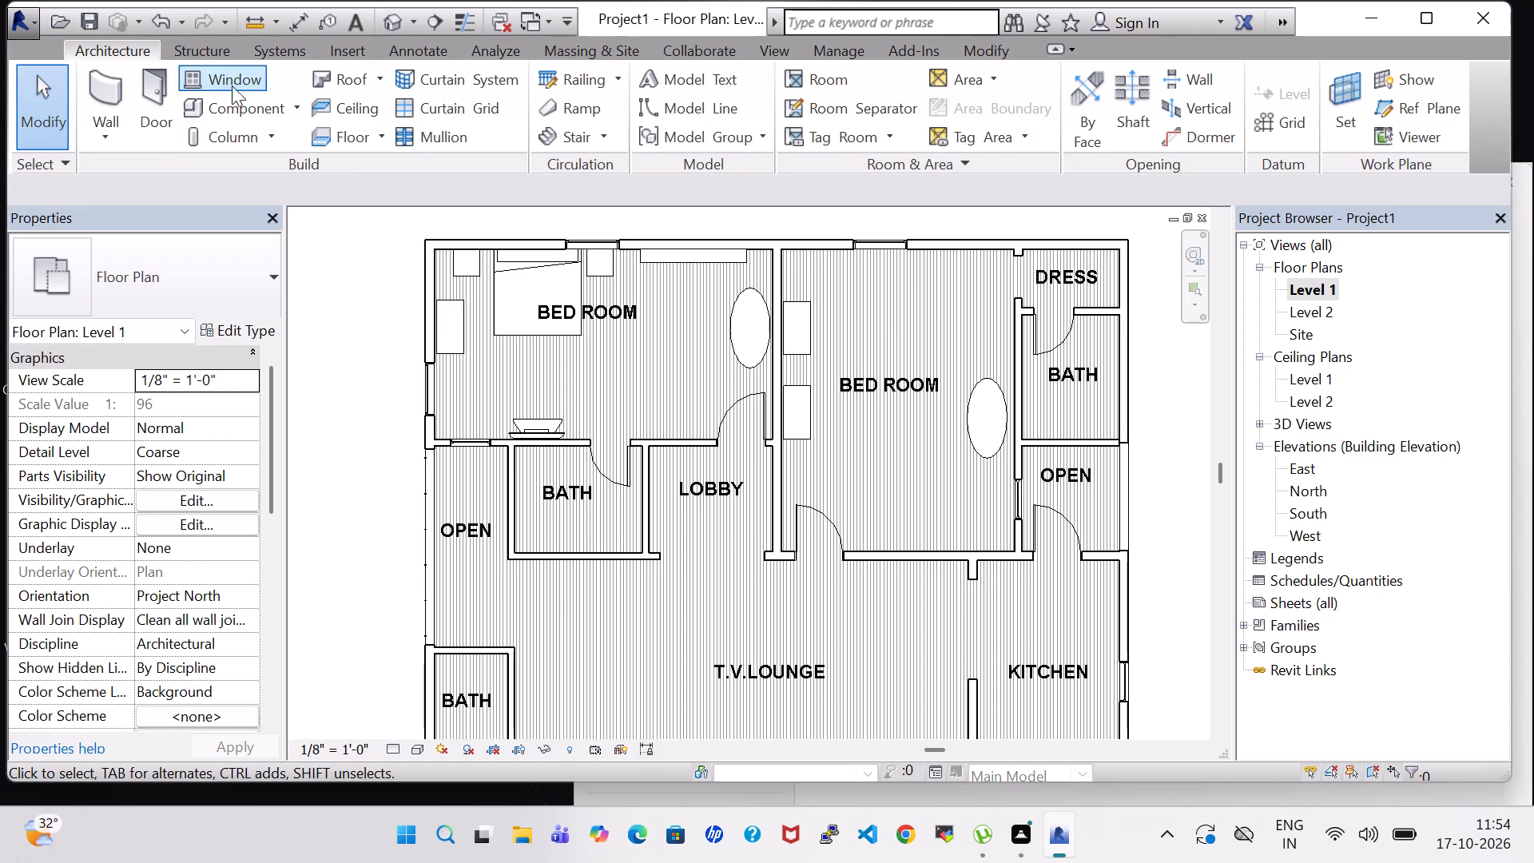
Place a Bed-Standard King 78" x 80" in the larger bedroom, its head under the window, about 6' 10" from the bath-side wall.
click(209, 89)
click(121, 50)
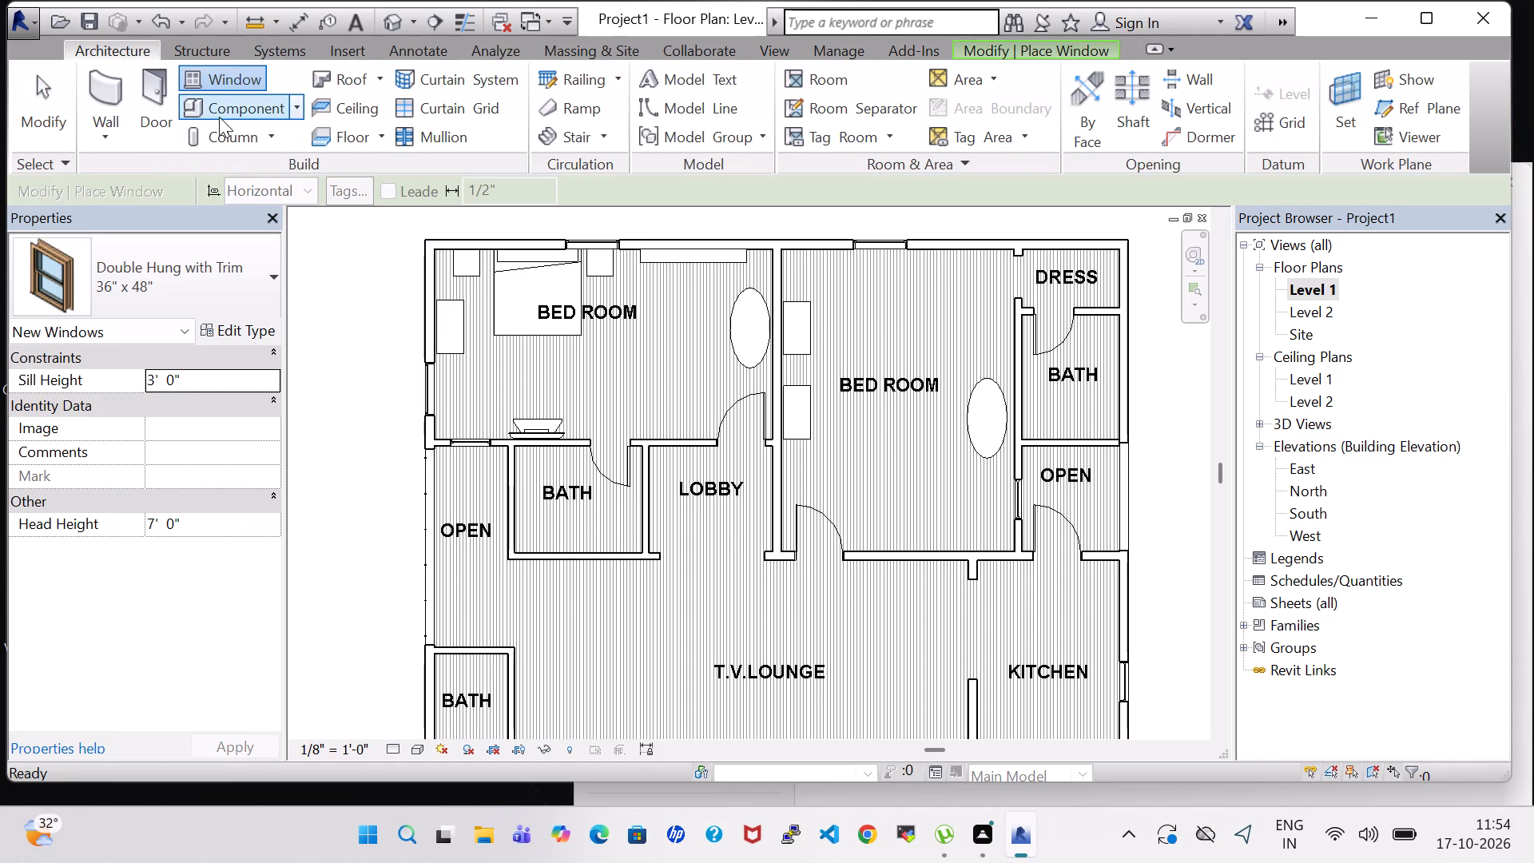
click(219, 116)
click(230, 313)
scroll(191, 424, up, 5)
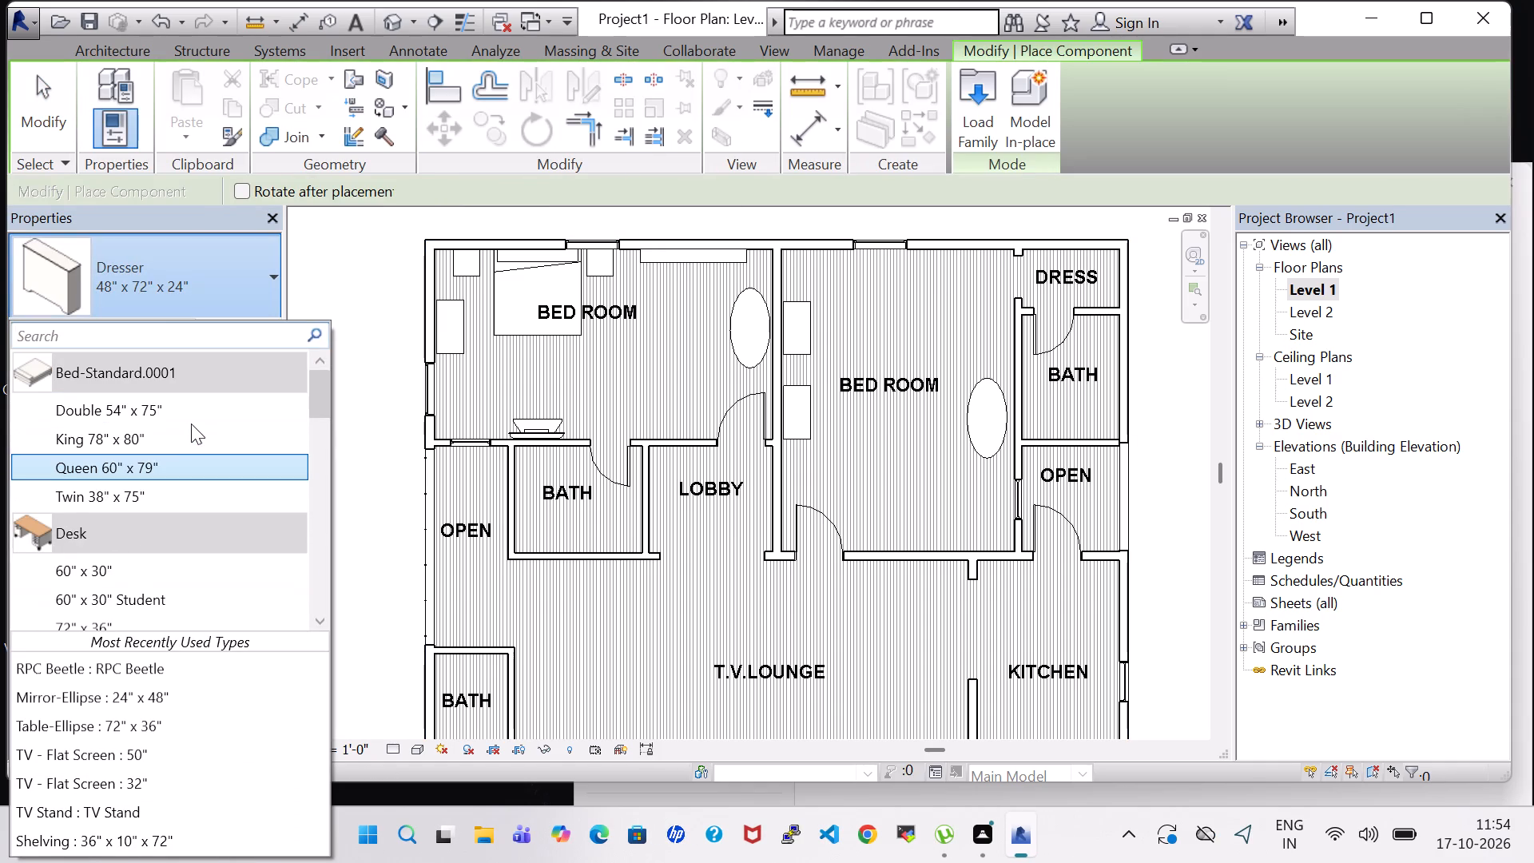
click(141, 443)
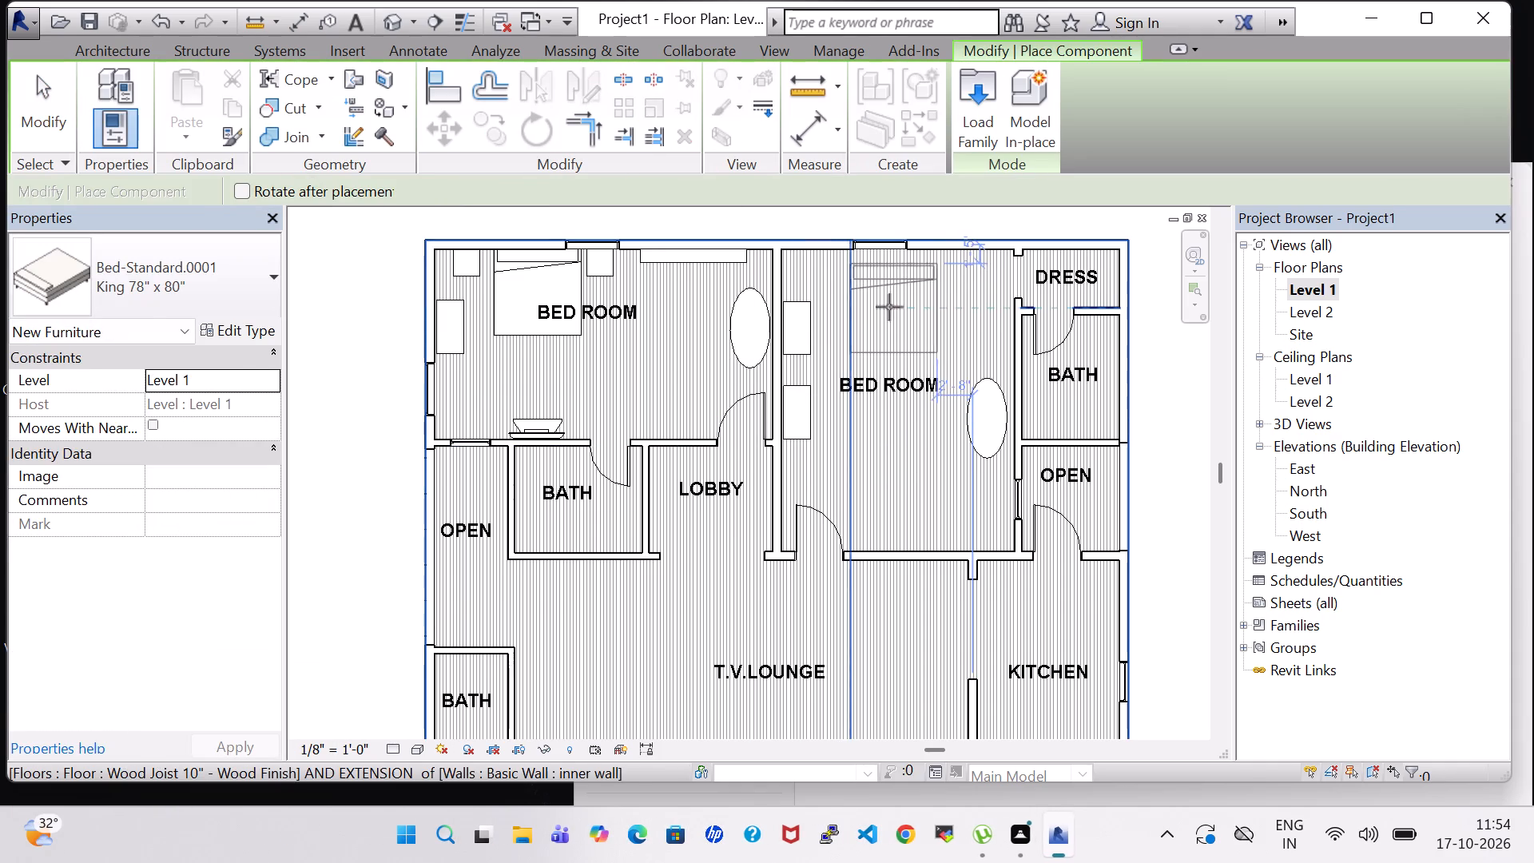
scroll(892, 319, up, 4)
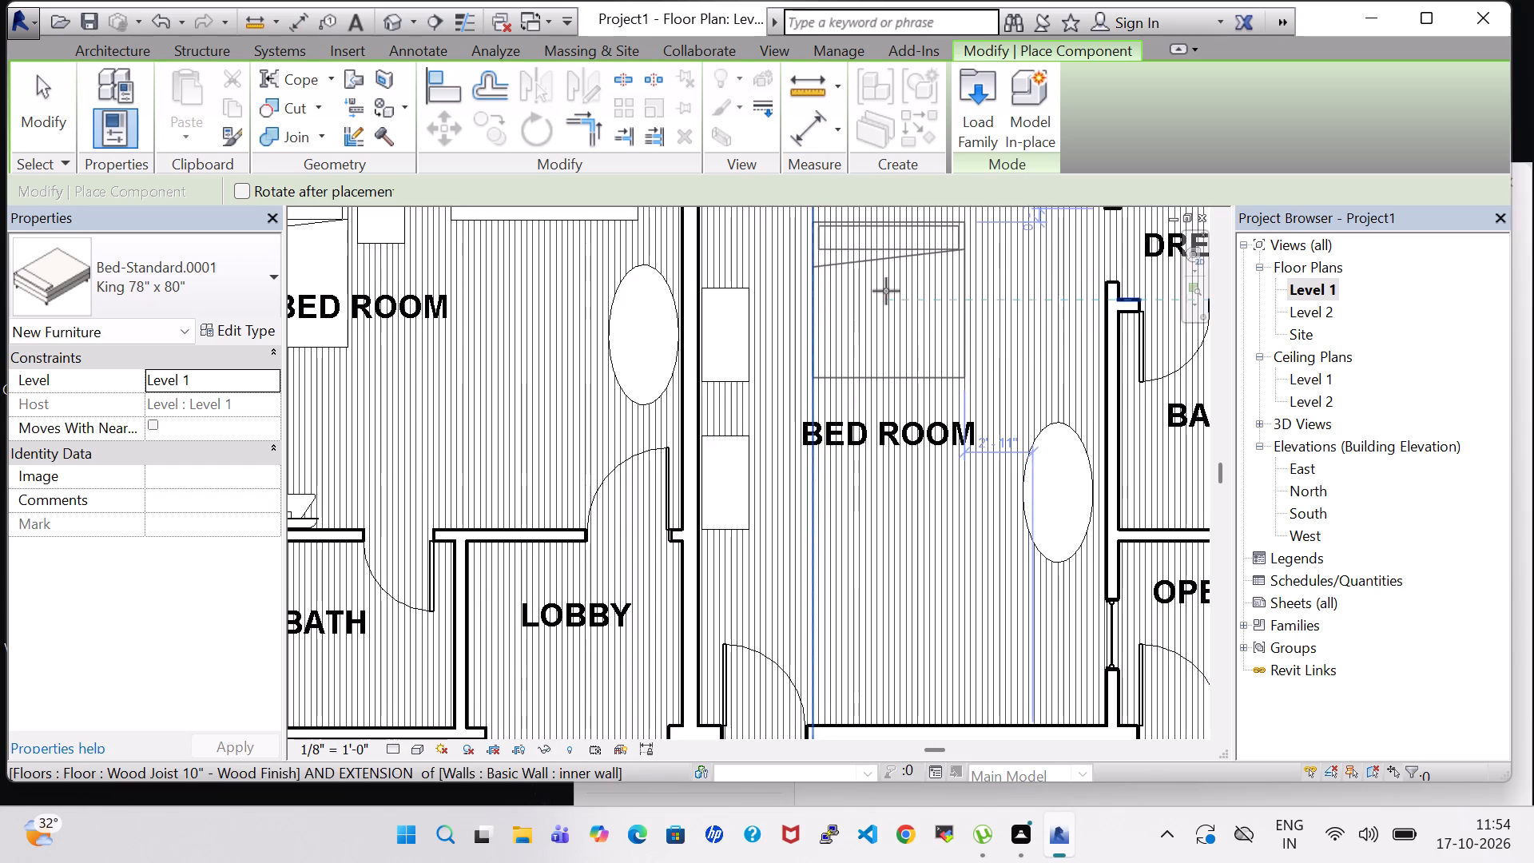
middle_drag(886, 291, 881, 390)
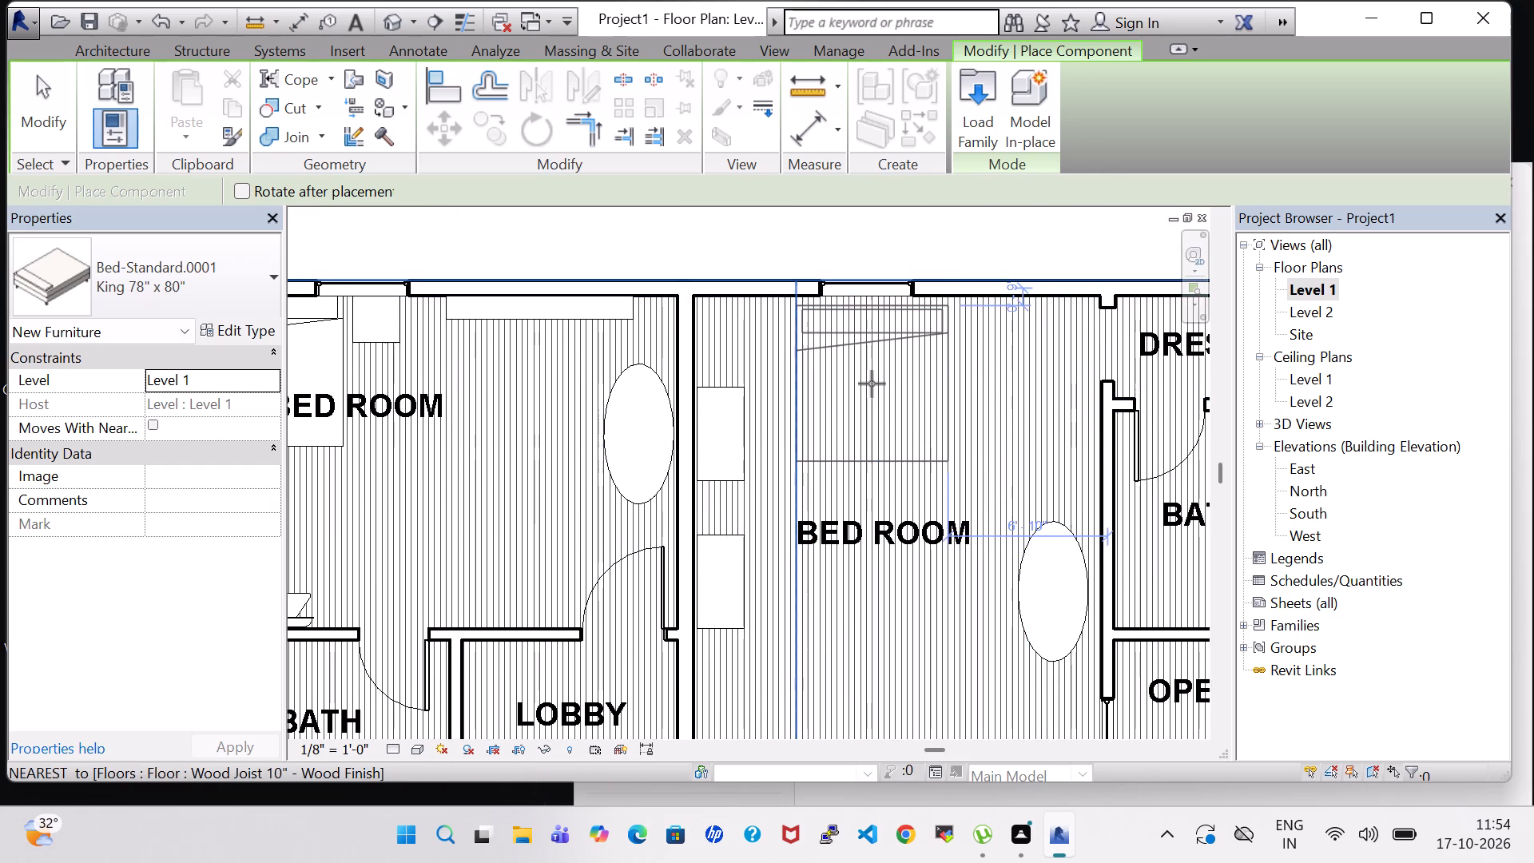
click(872, 384)
key(Escape)
key(Escape)
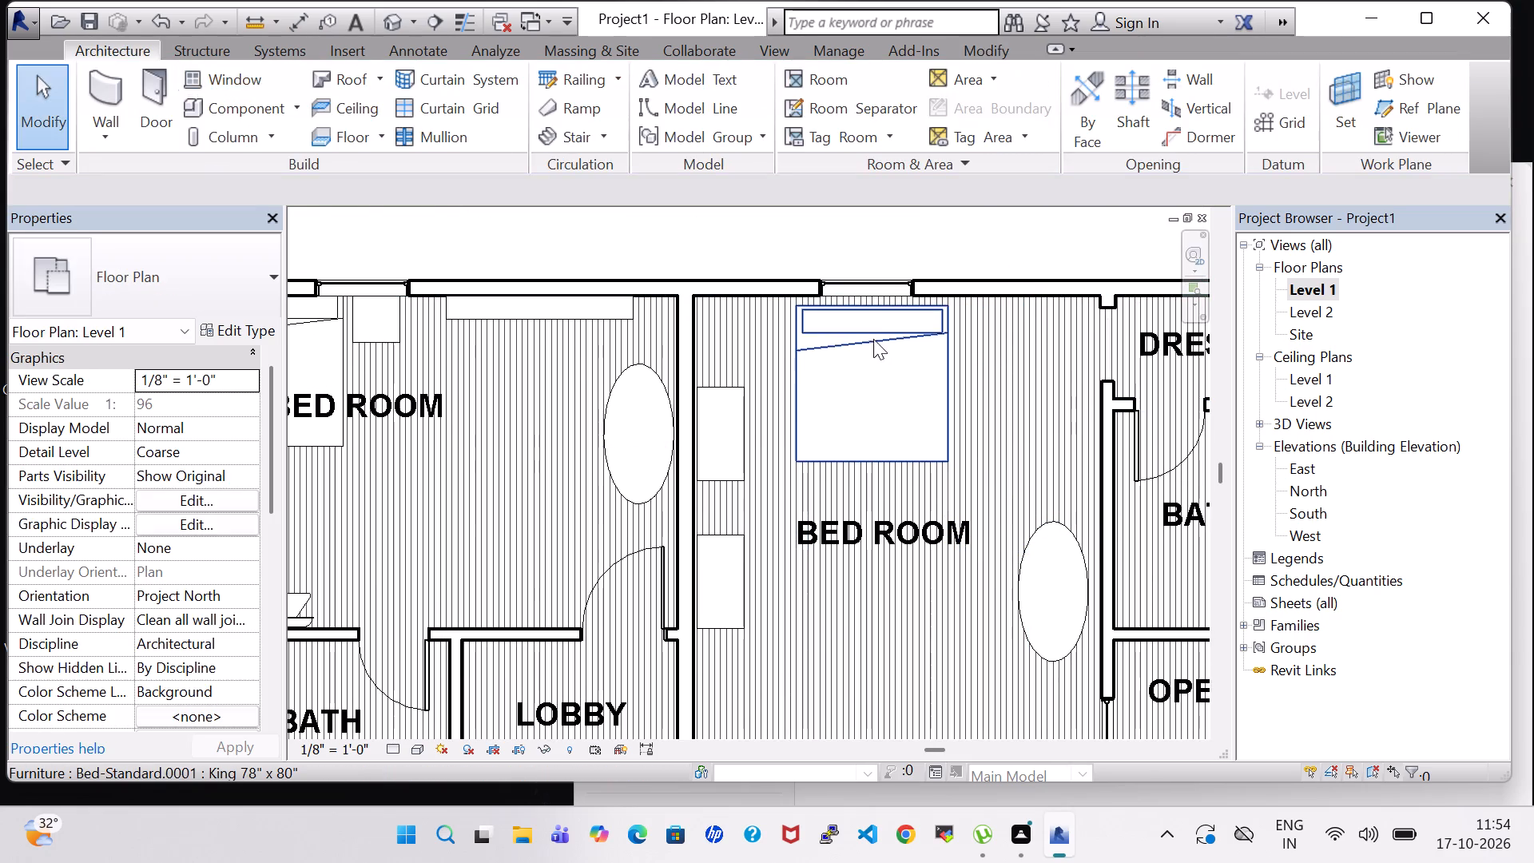
Nudge the king bed slightly closer to the window wall and in small increments toward the bath-side wall.
click(869, 324)
key(Up)
key(Right)
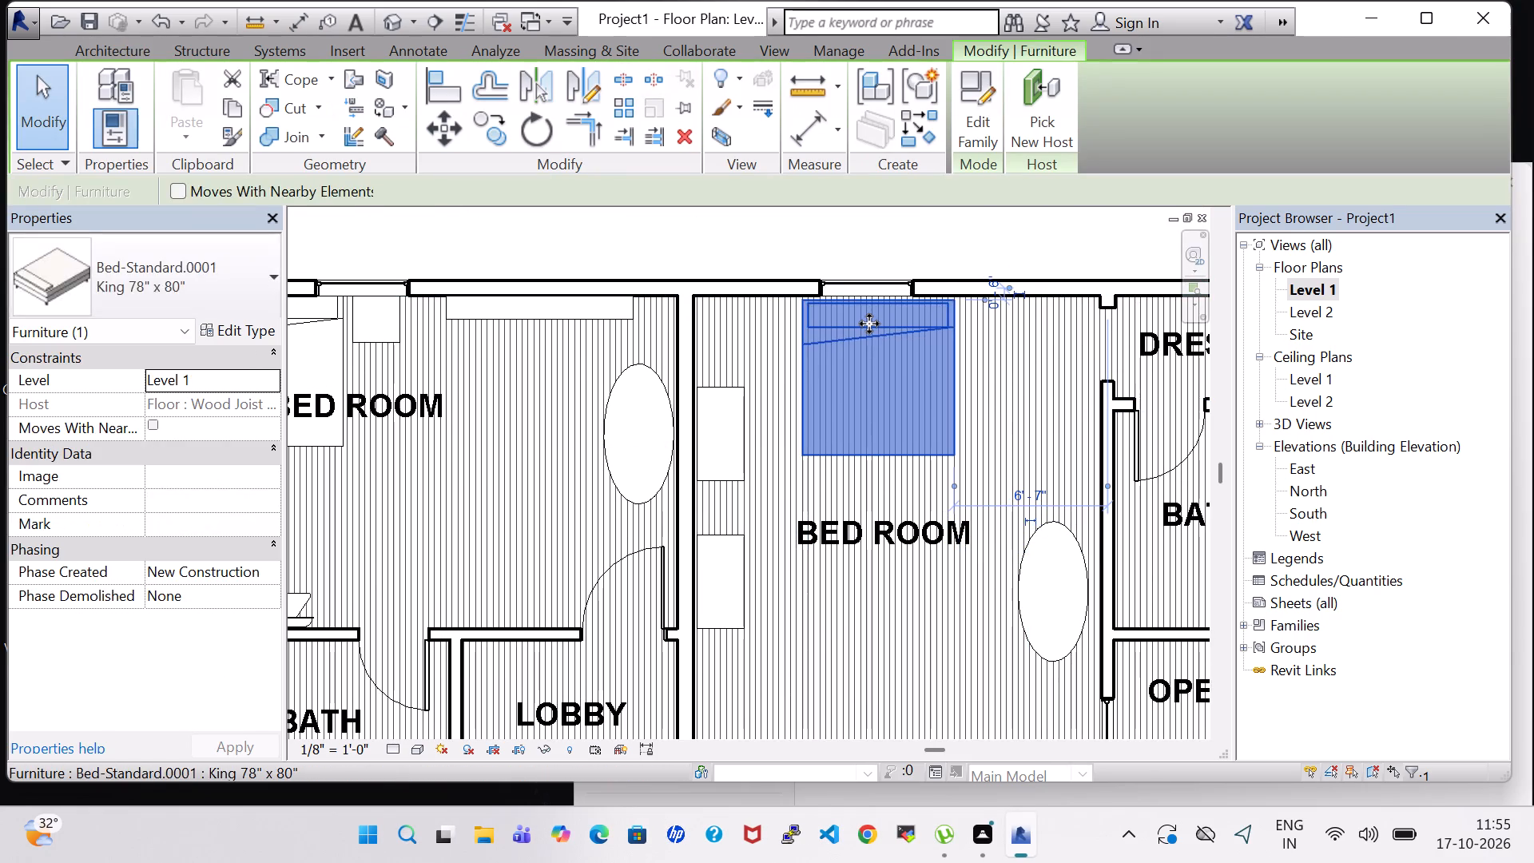
key(Up)
click(858, 247)
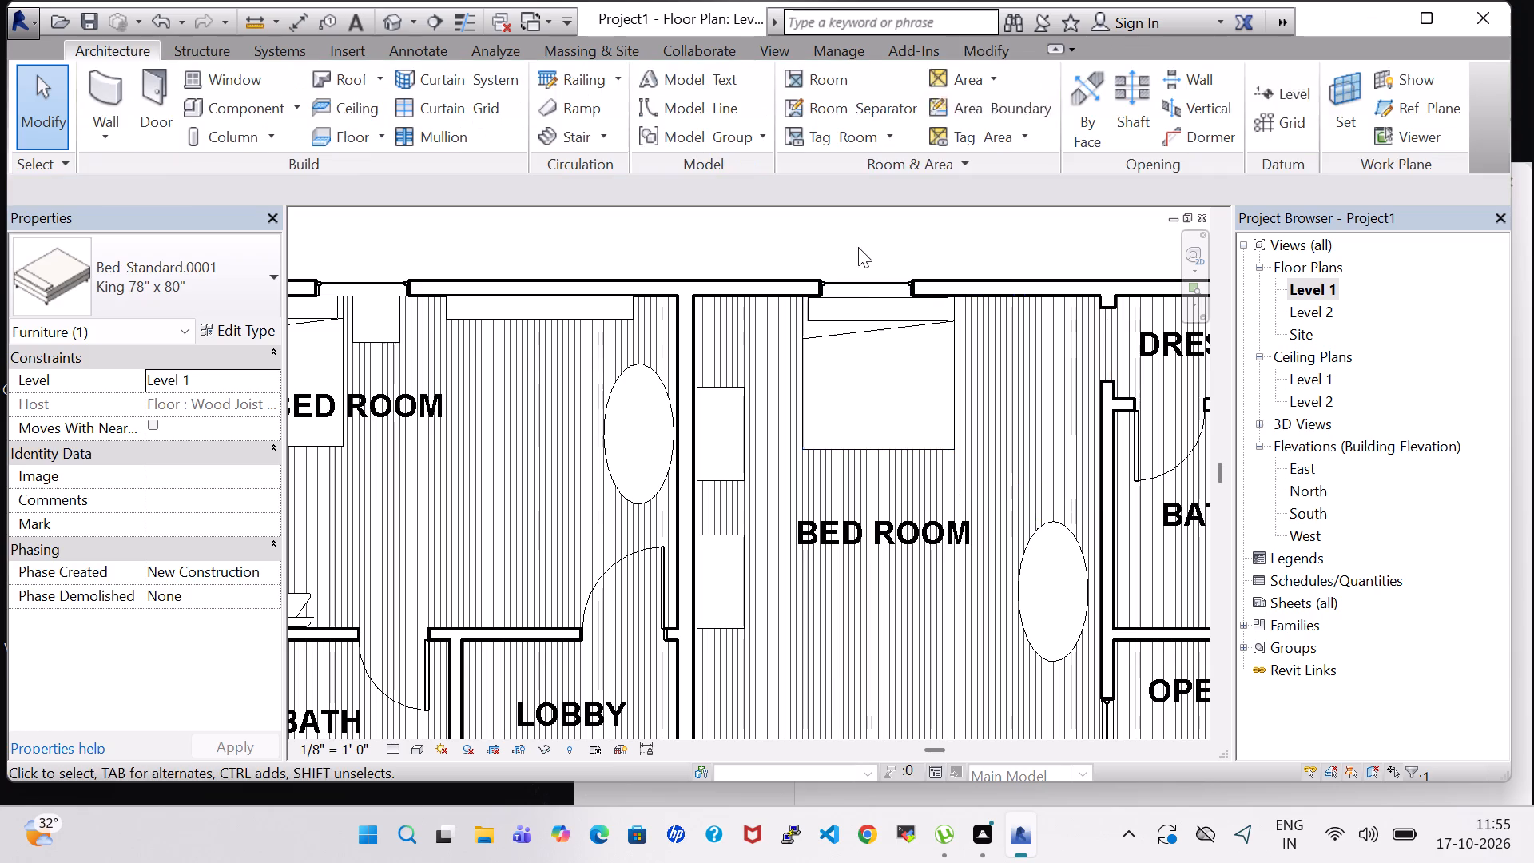
click(872, 324)
key(Down)
key(Right)
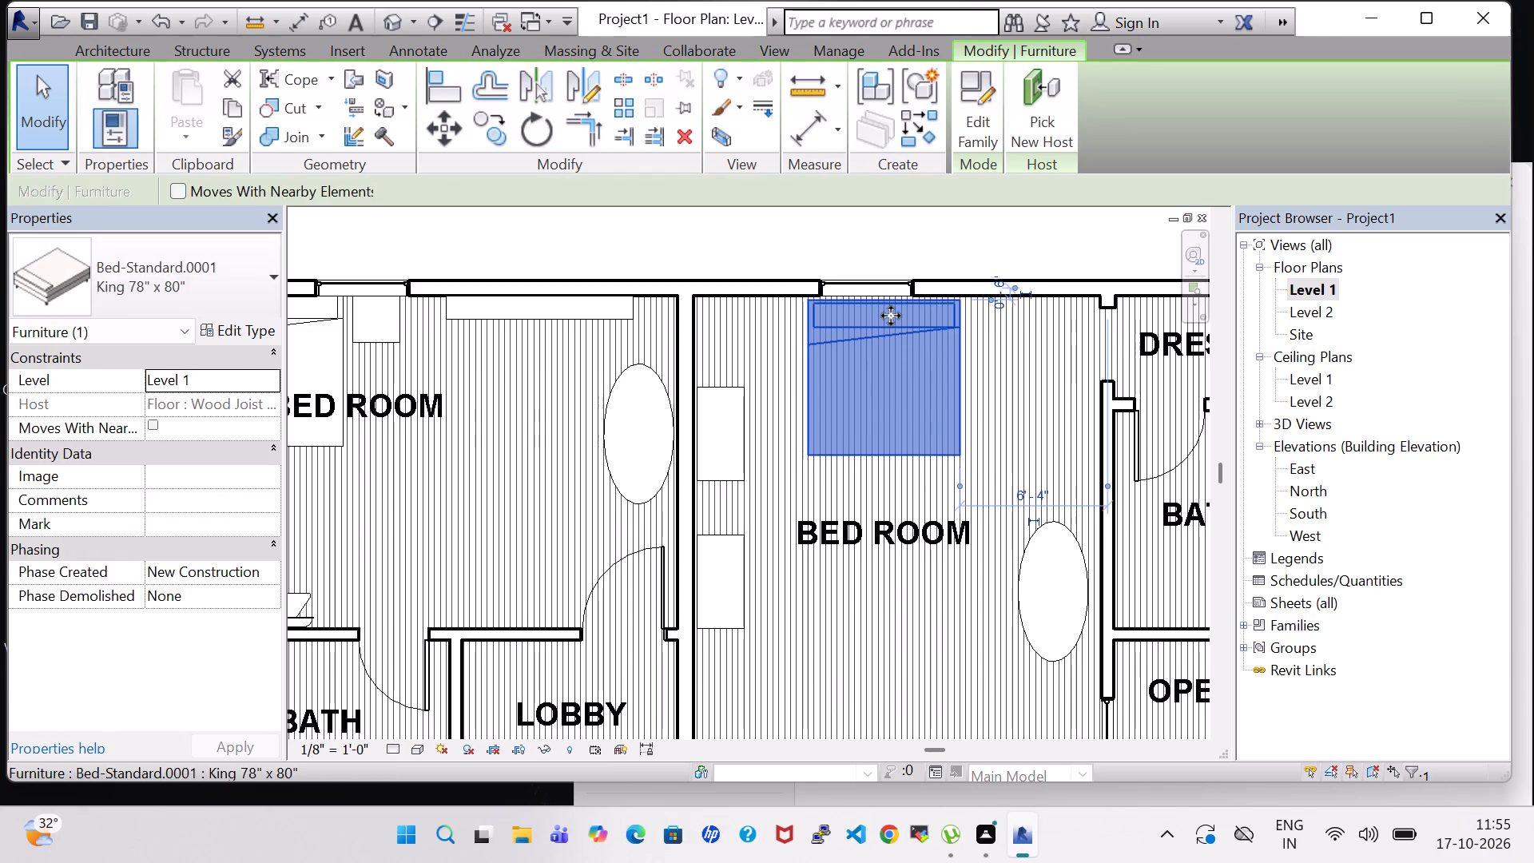
key(Right)
click(747, 229)
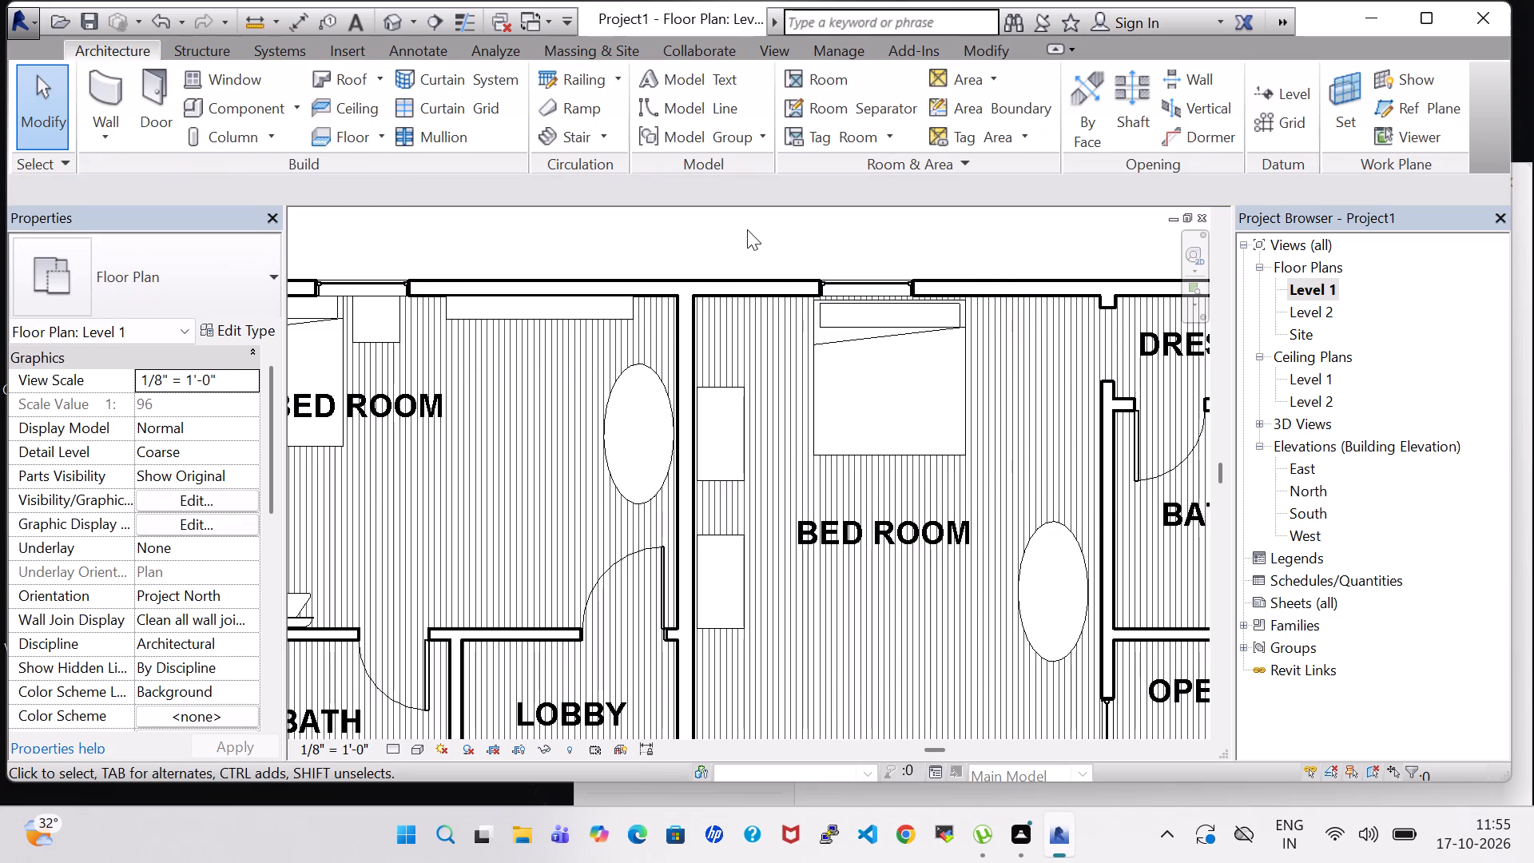
Place a TV Stand, rotated 180 degrees, against the larger bedroom's entrance-door wall, in line with the king bed's centre.
click(234, 109)
click(226, 270)
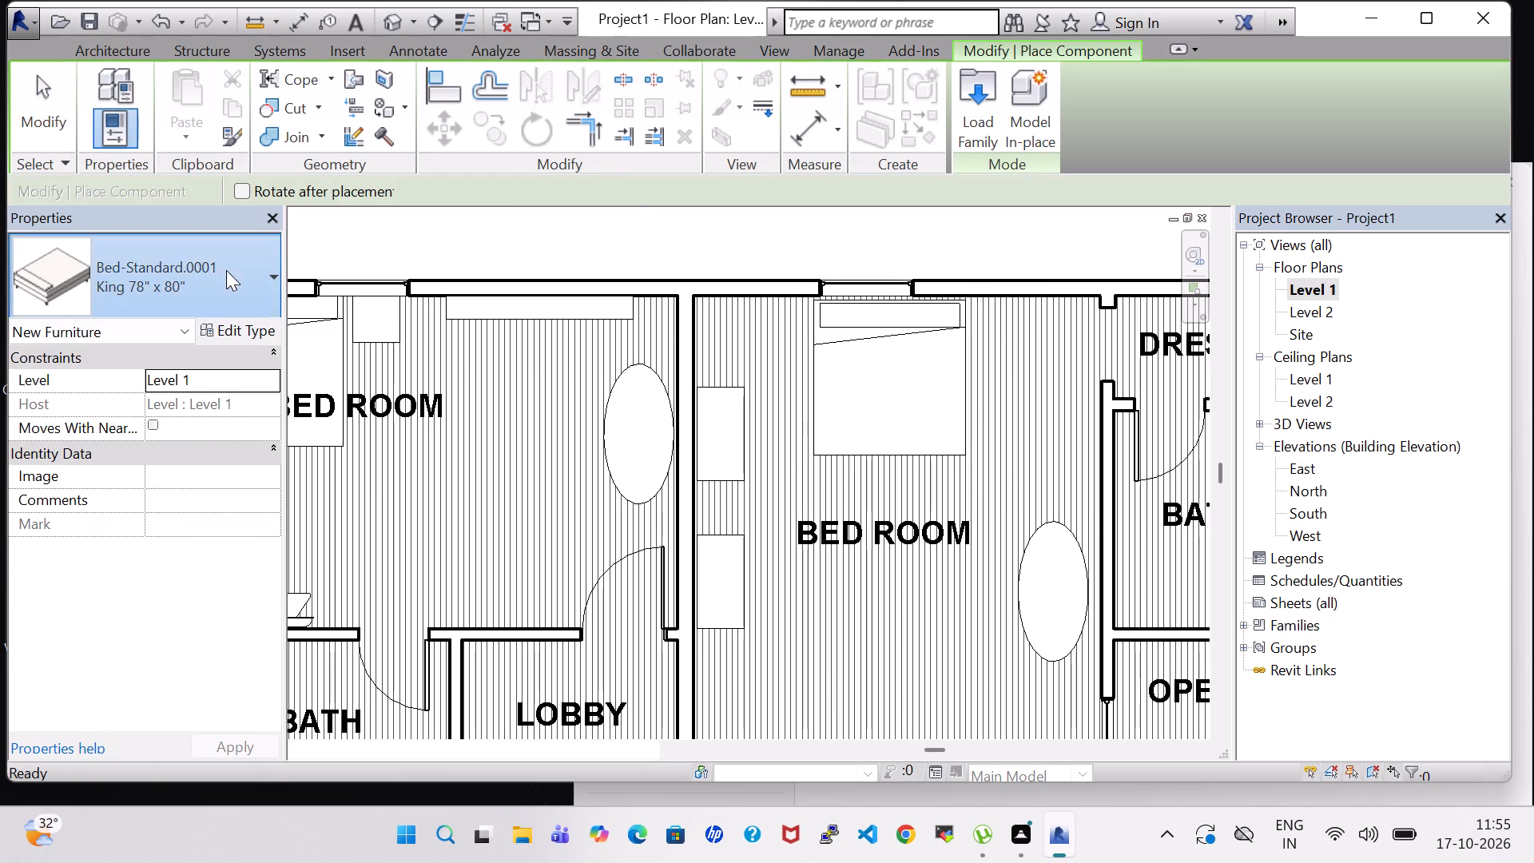
scroll(122, 471, down, 7)
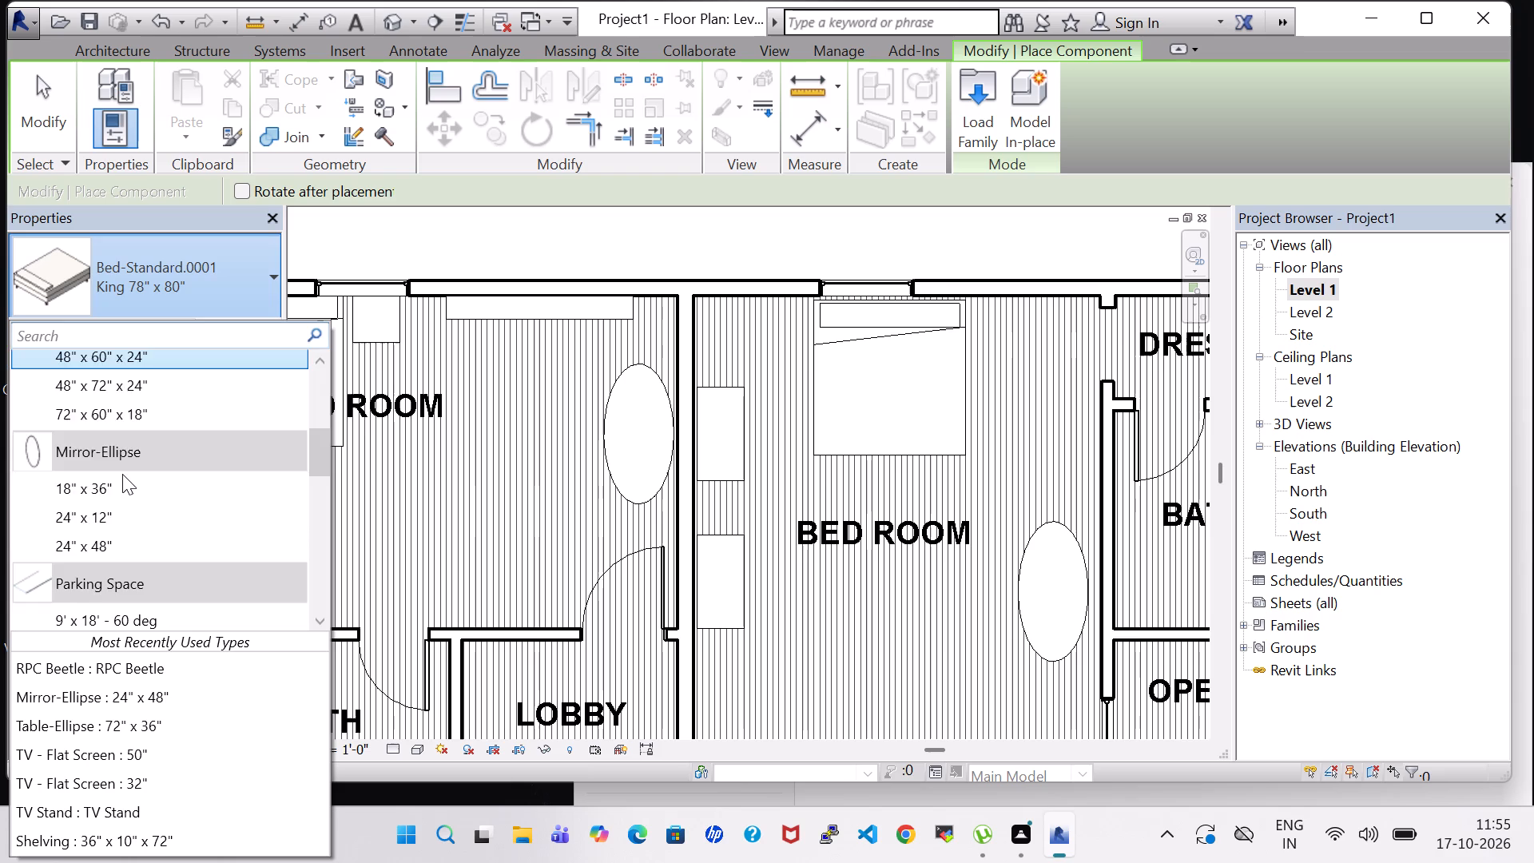
scroll(122, 474, down, 6)
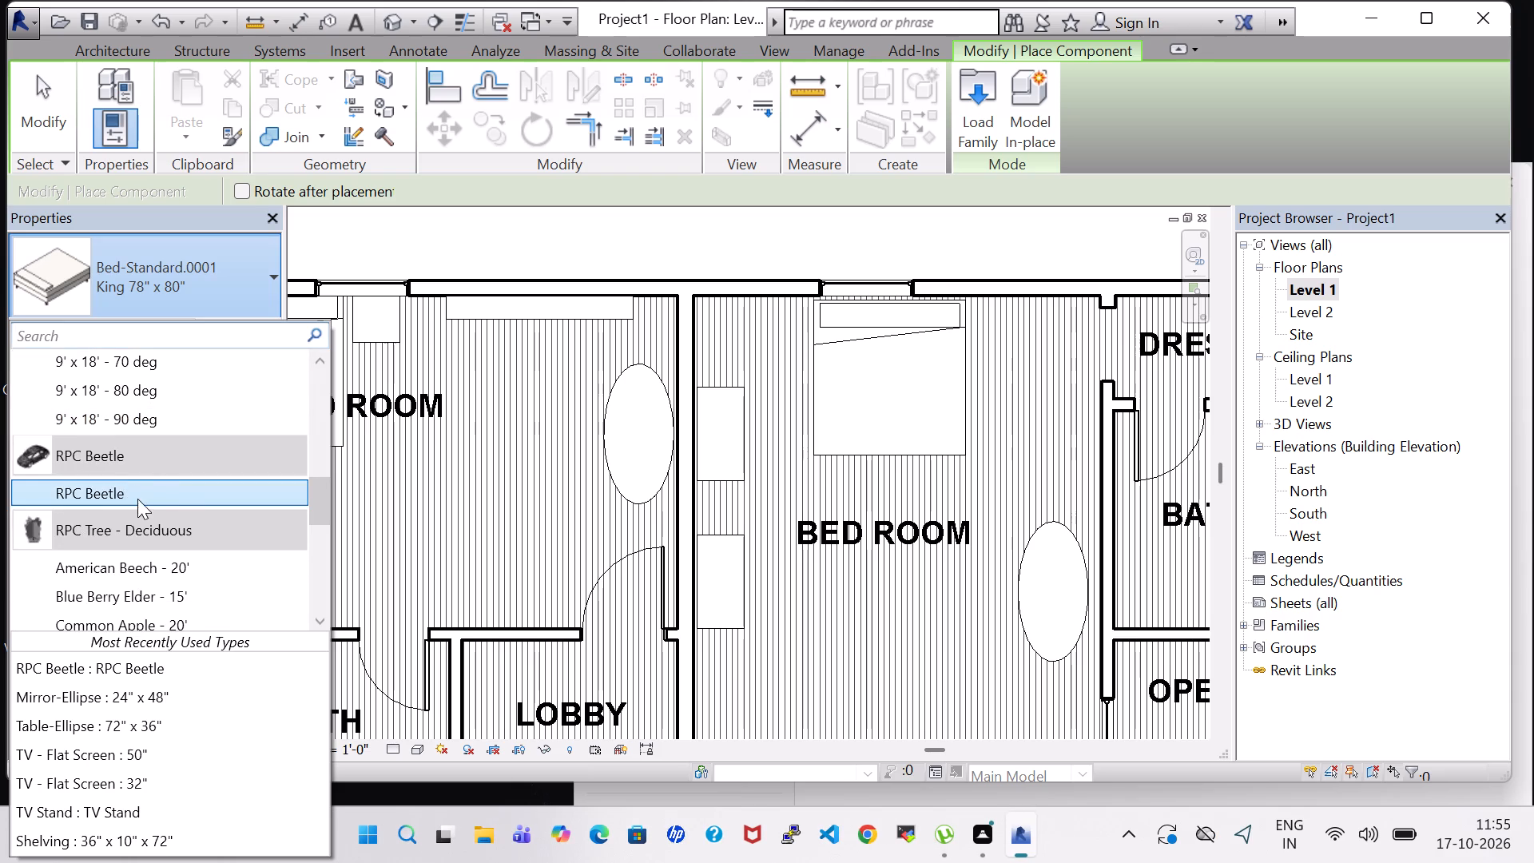
scroll(137, 499, down, 13)
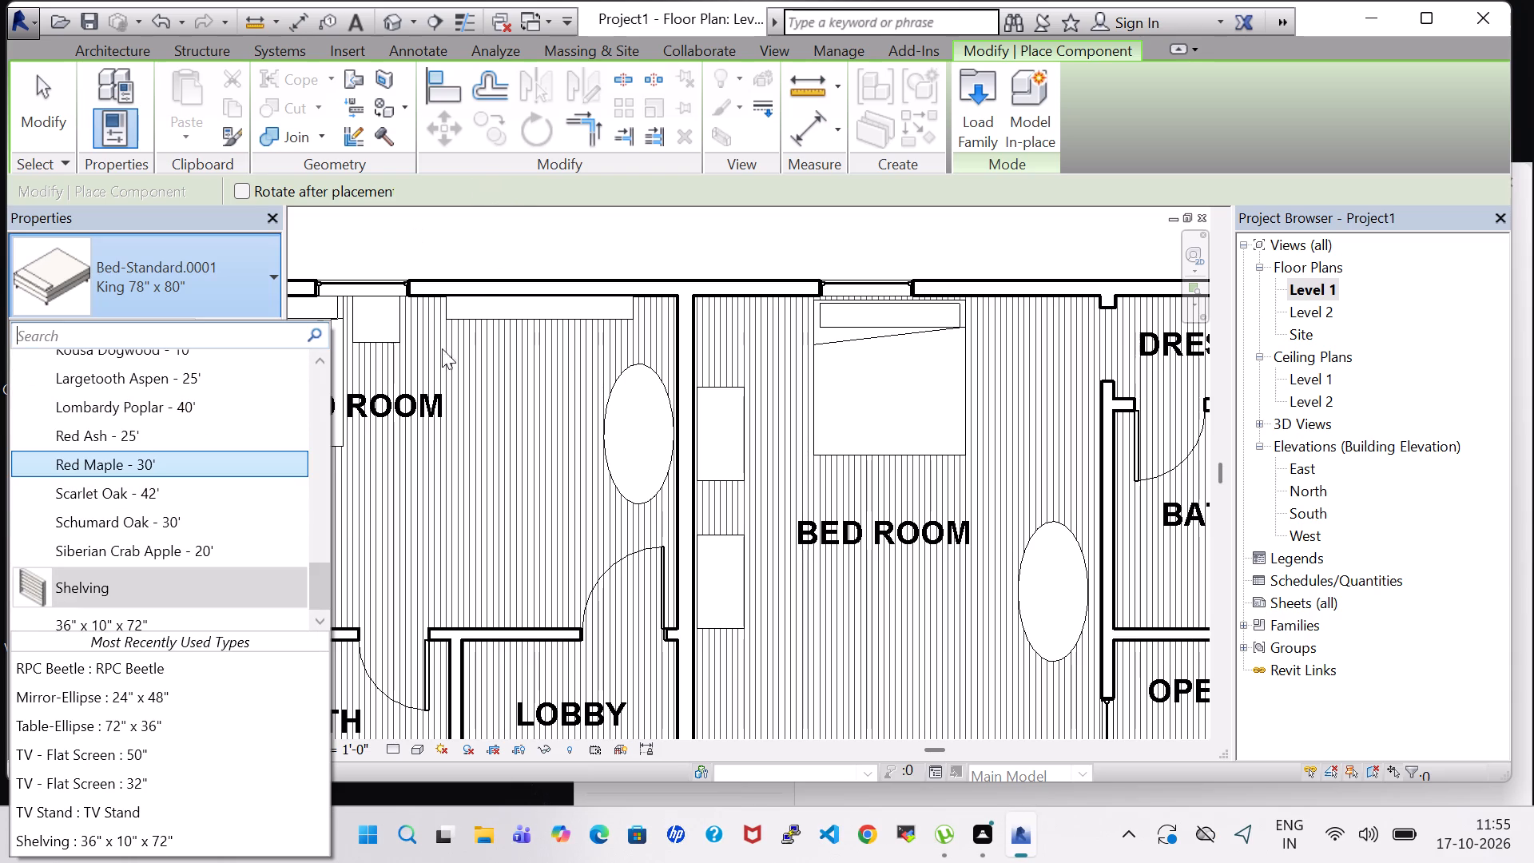
scroll(763, 342, down, 2)
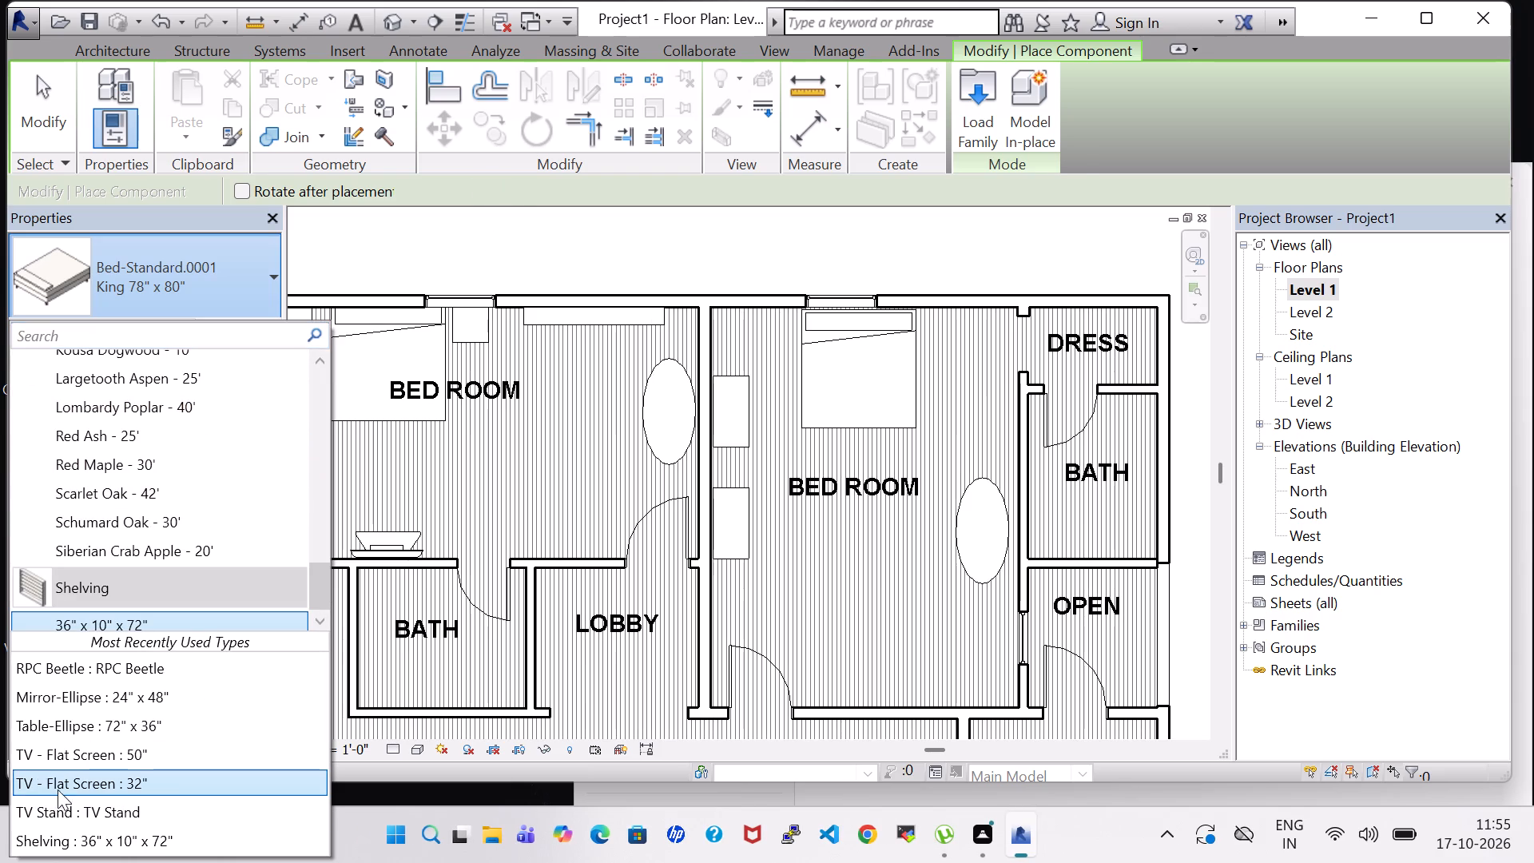
click(104, 815)
scroll(897, 670, up, 4)
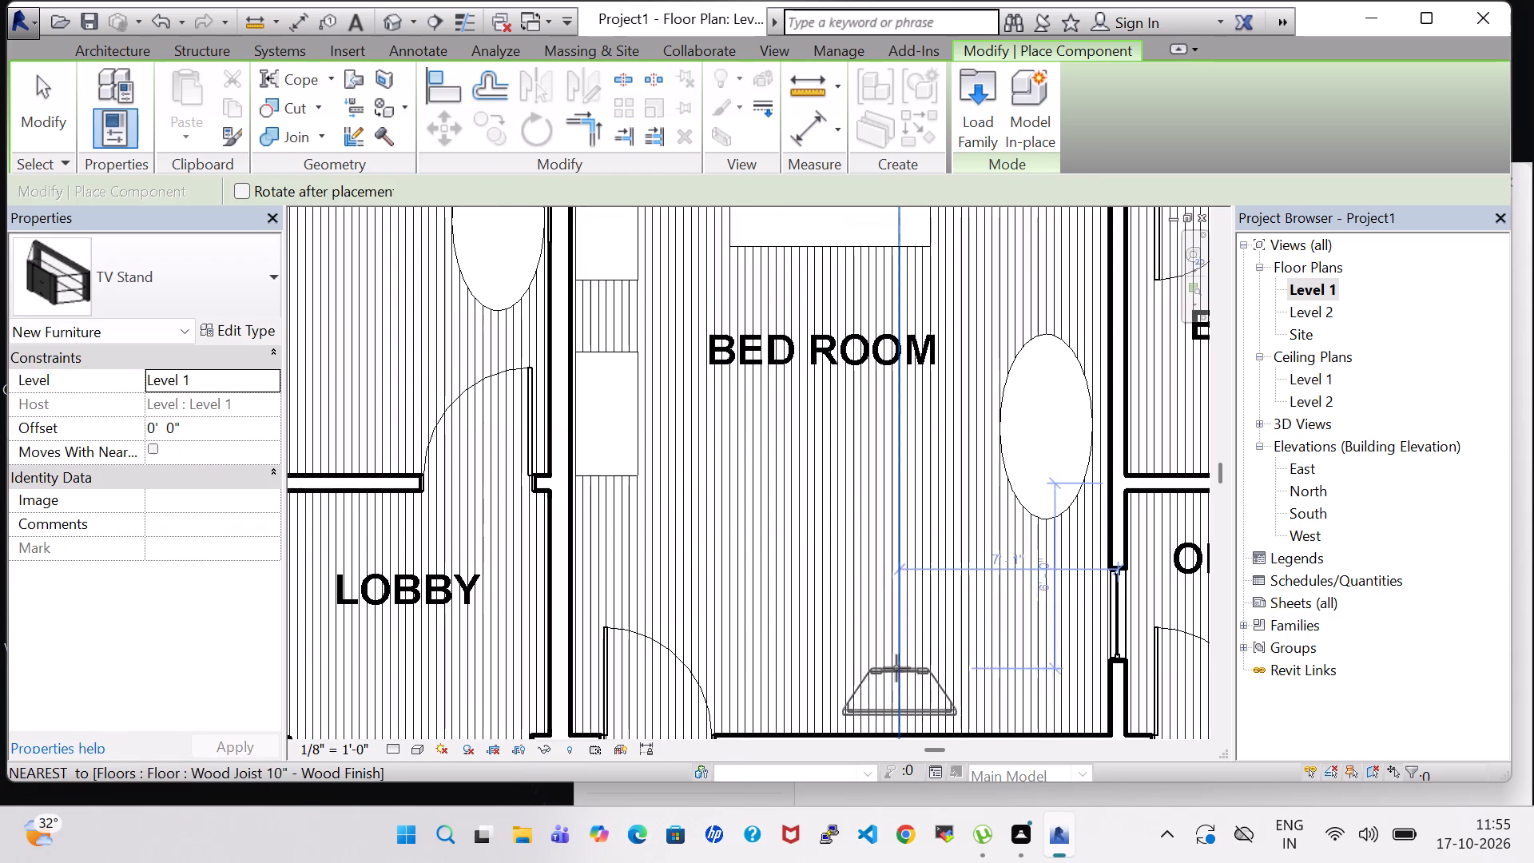
key(space)
key(space)
scroll(873, 661, down, 5)
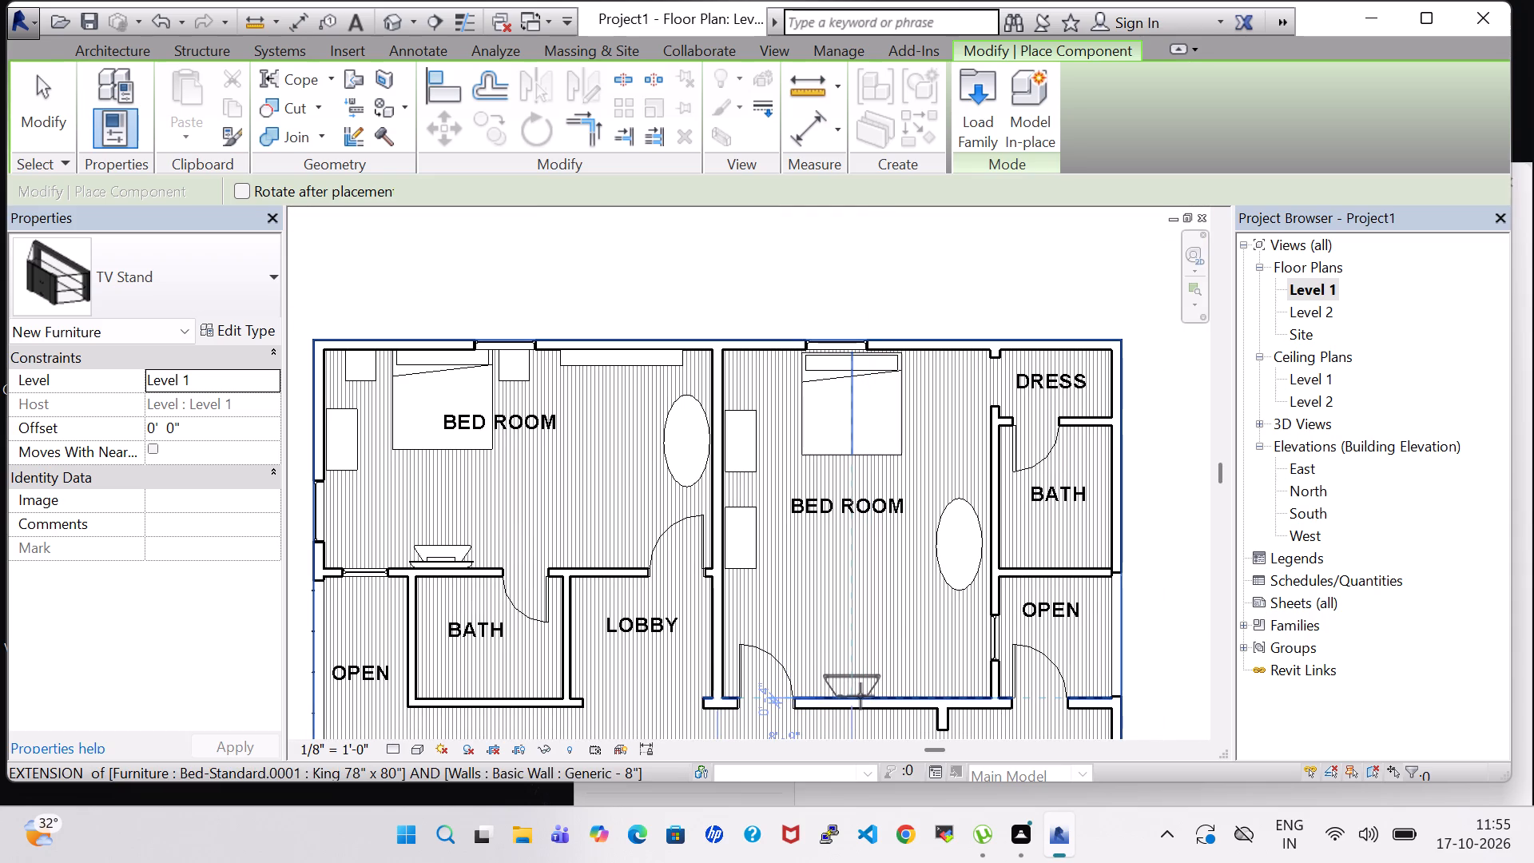
click(860, 696)
key(Escape)
key(Escape)
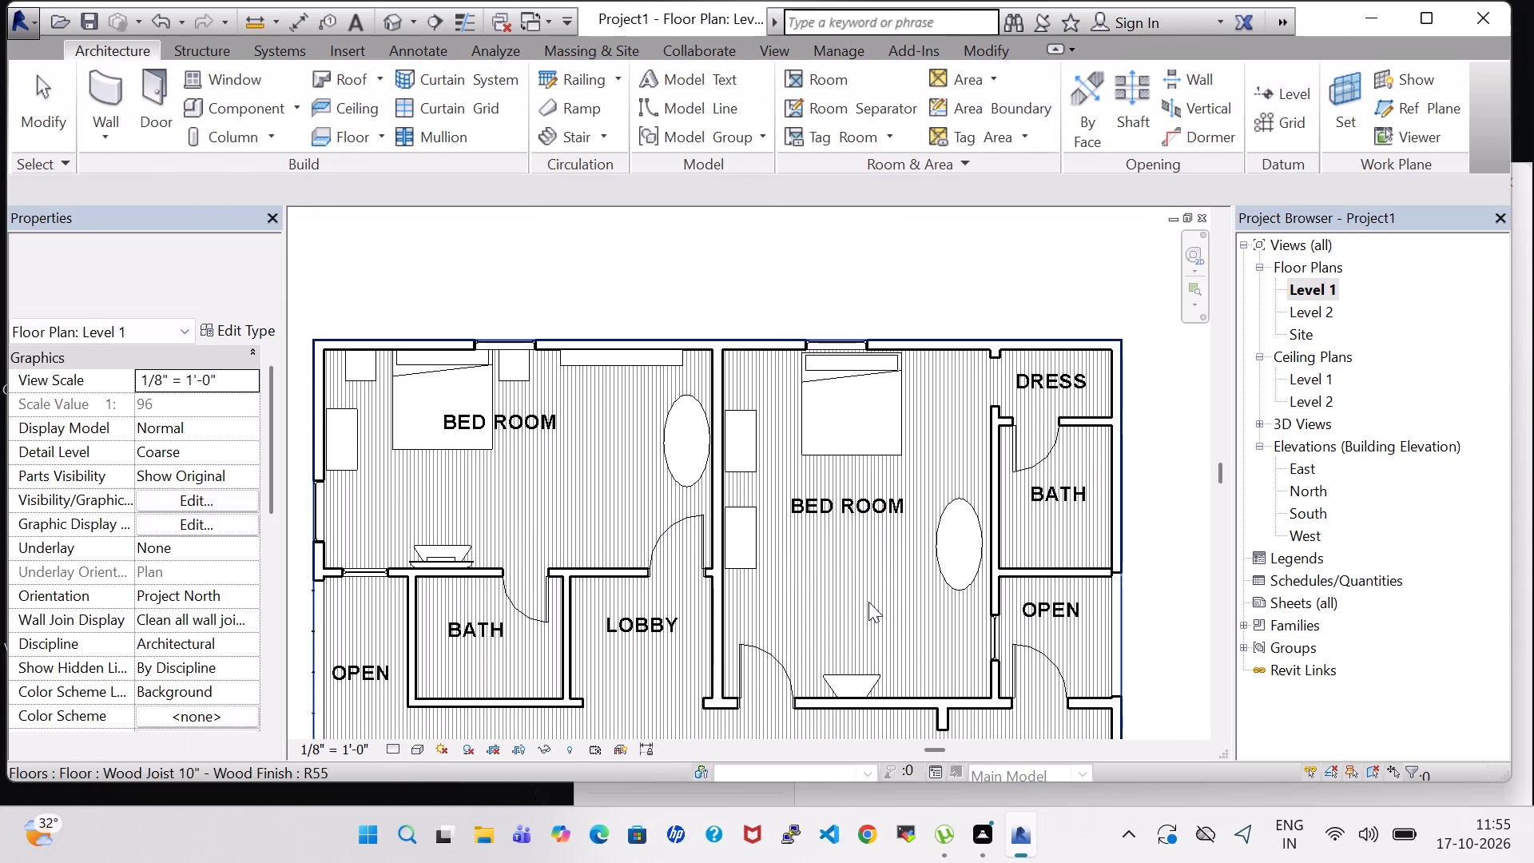
Place a TV - Flat Screen 50", rotated 180 degrees, on the larger bedroom's TV stand against the wall, about 8' 6" from the dividing wall.
click(217, 97)
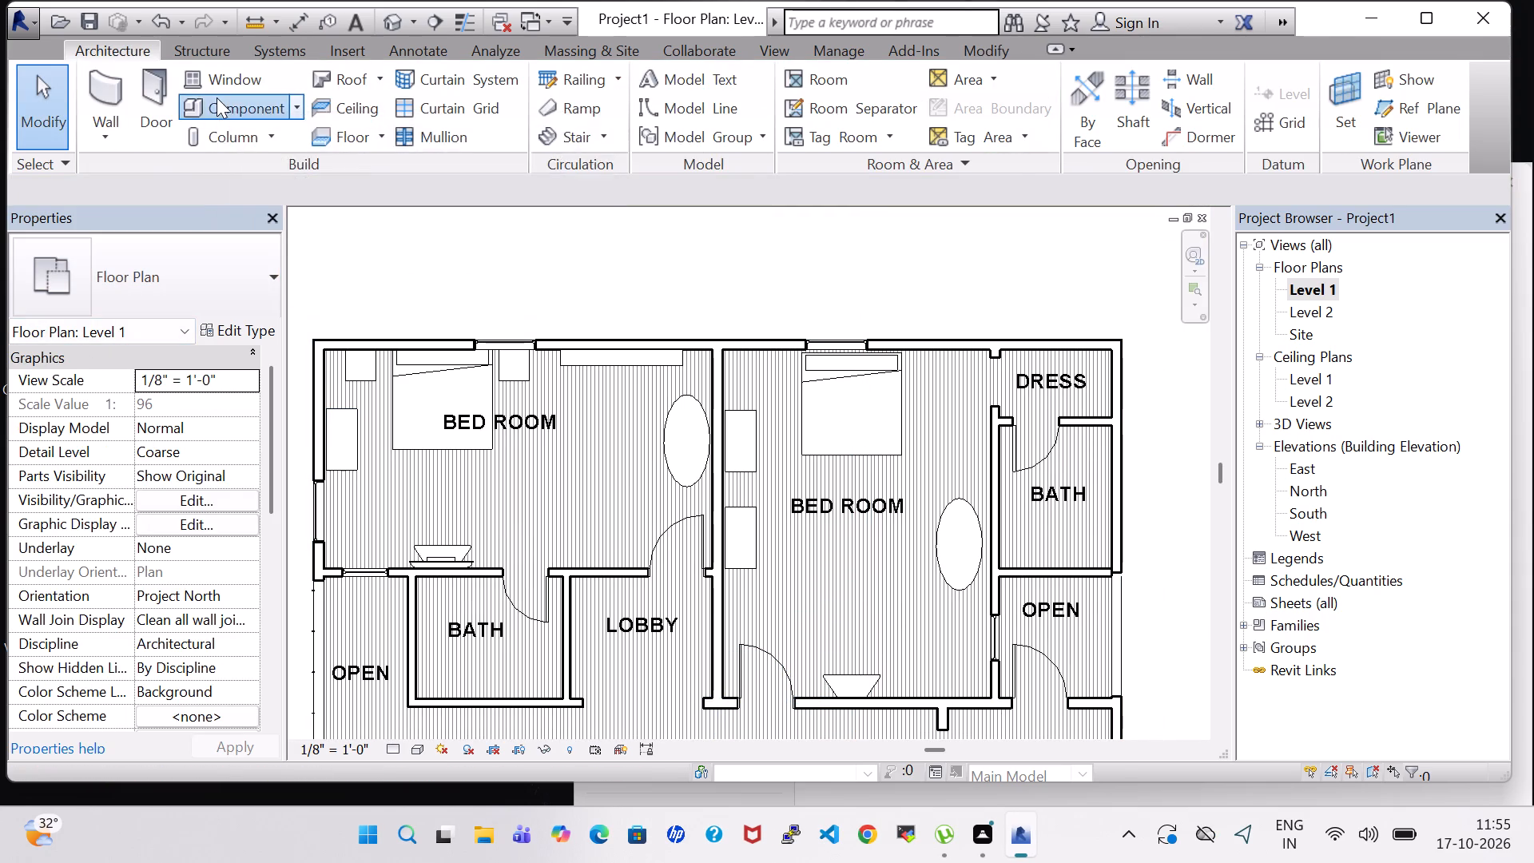
click(222, 287)
scroll(170, 488, down, 2)
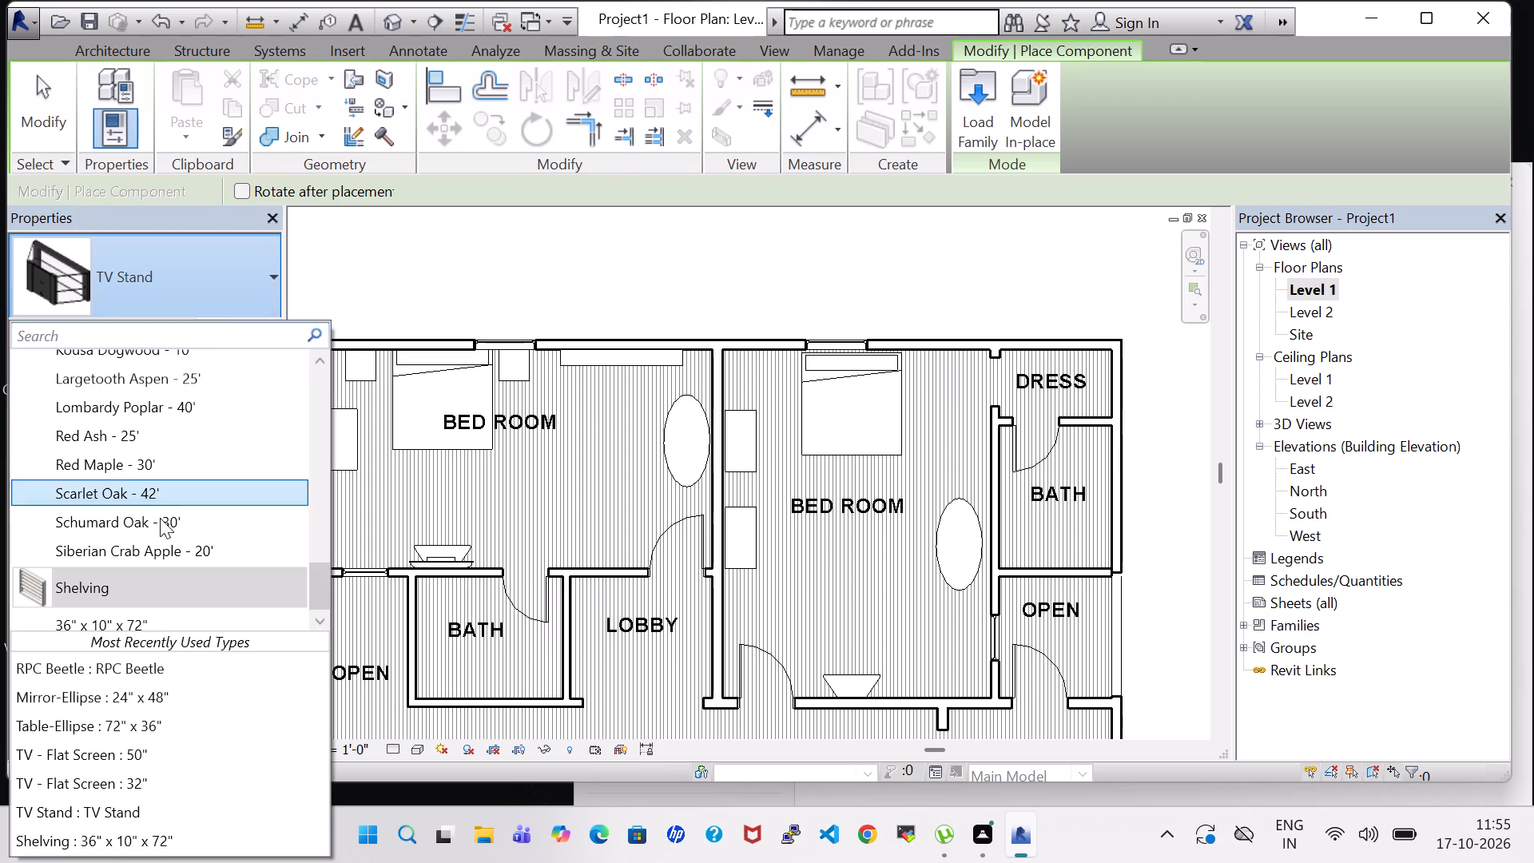
click(133, 754)
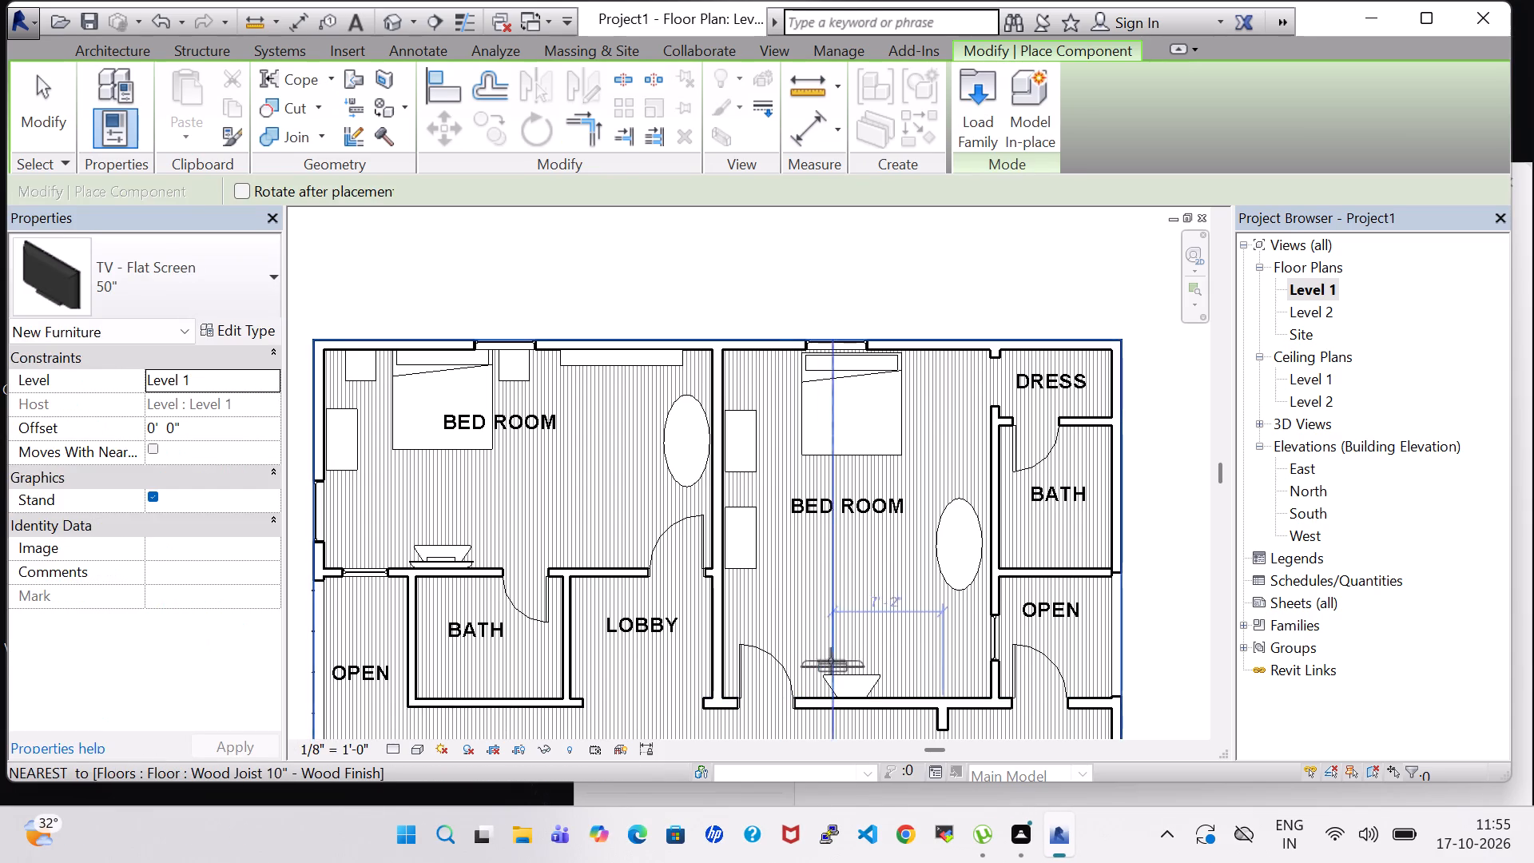
scroll(831, 661, up, 5)
key(space)
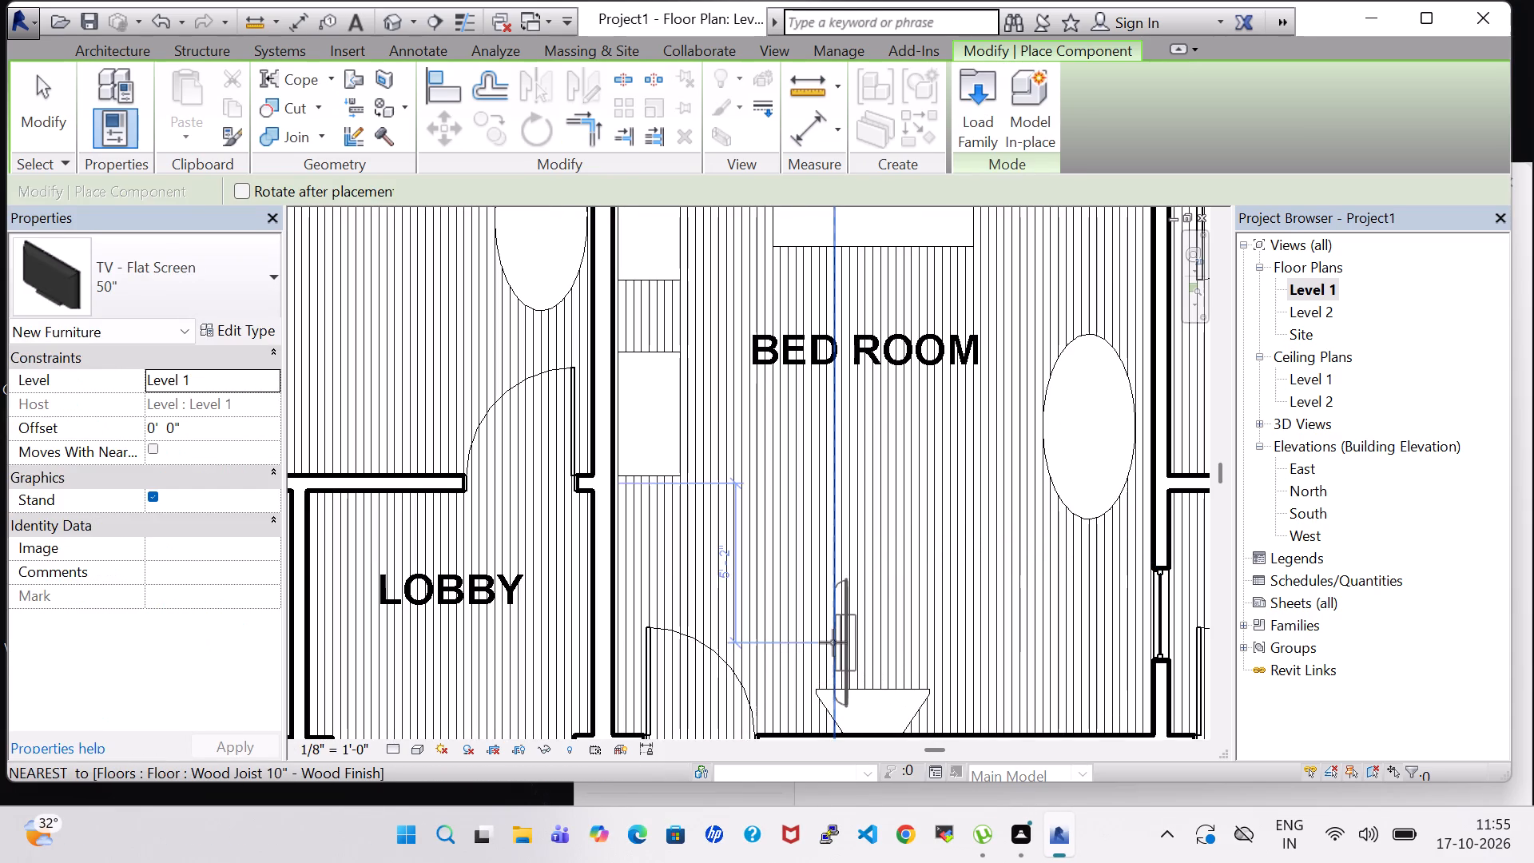
key(space)
scroll(833, 642, up, 2)
scroll(842, 517, down, 1)
middle_drag(825, 500, 846, 556)
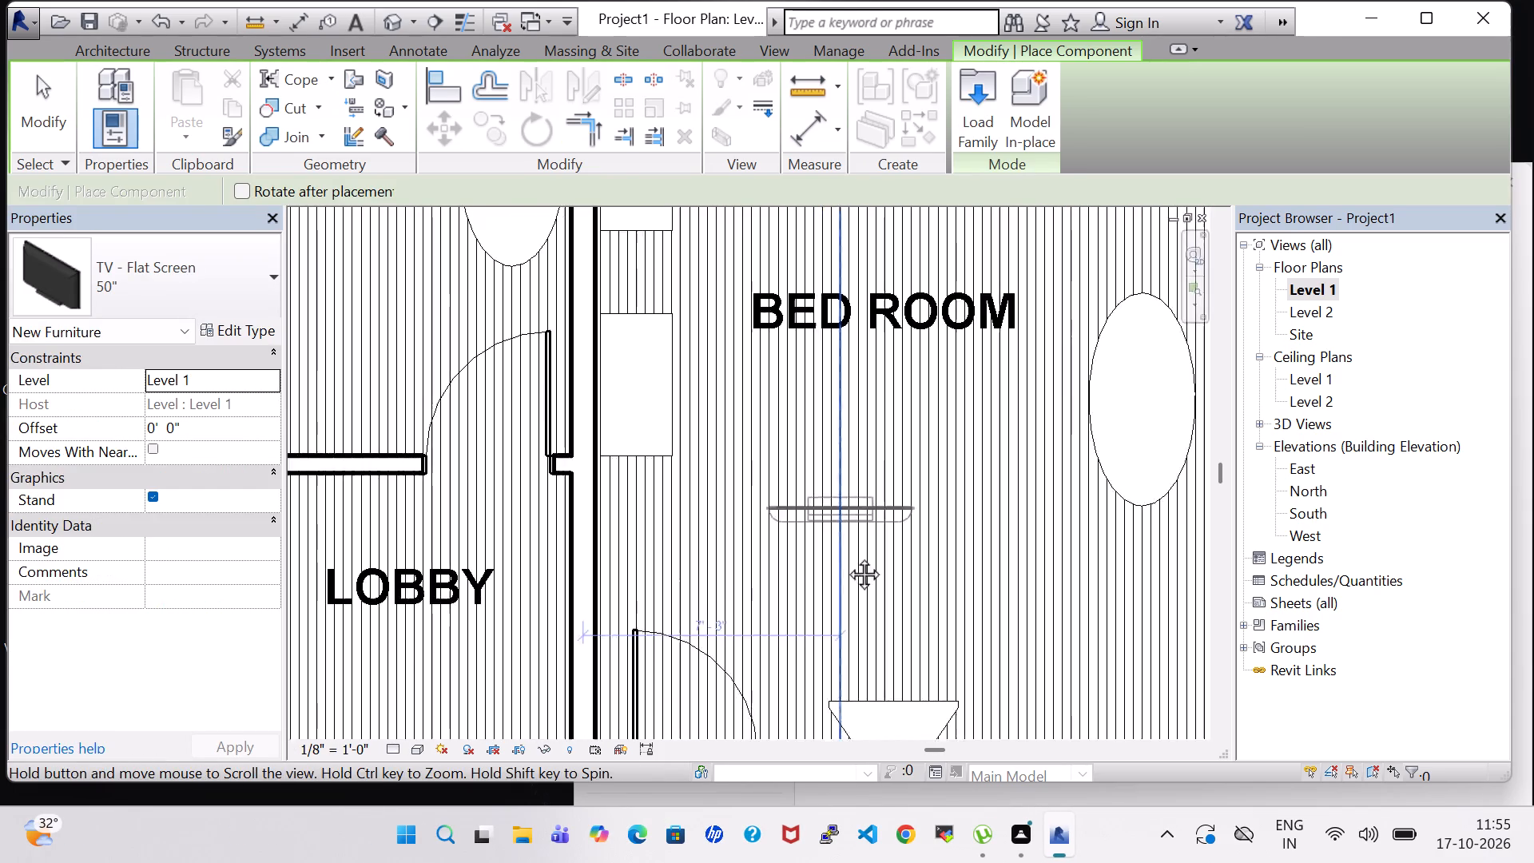
middle_drag(846, 556, 848, 565)
middle_drag(848, 565, 797, 398)
scroll(845, 625, up, 3)
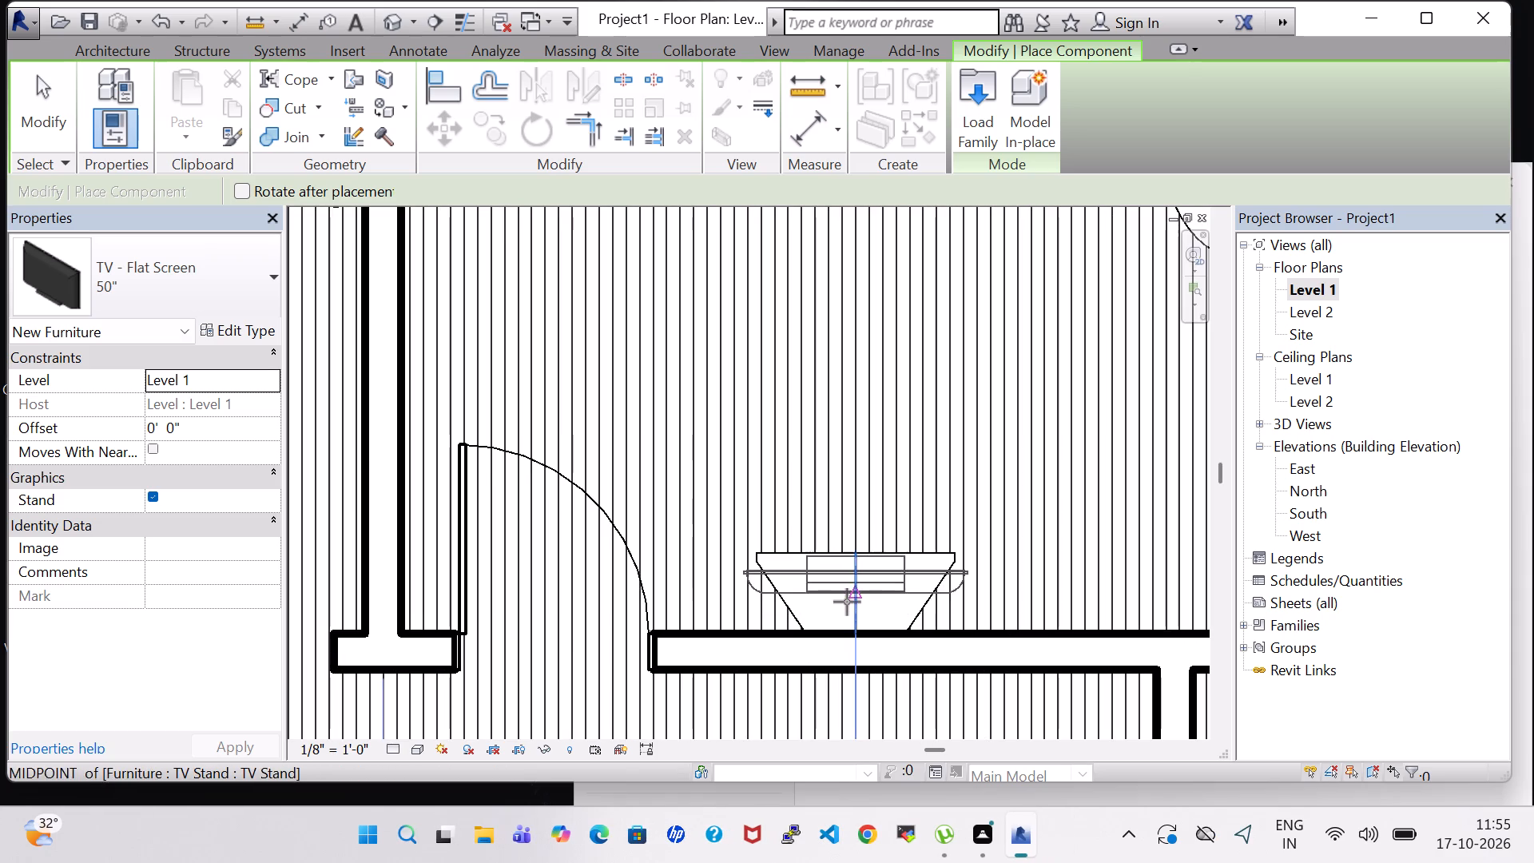
click(843, 626)
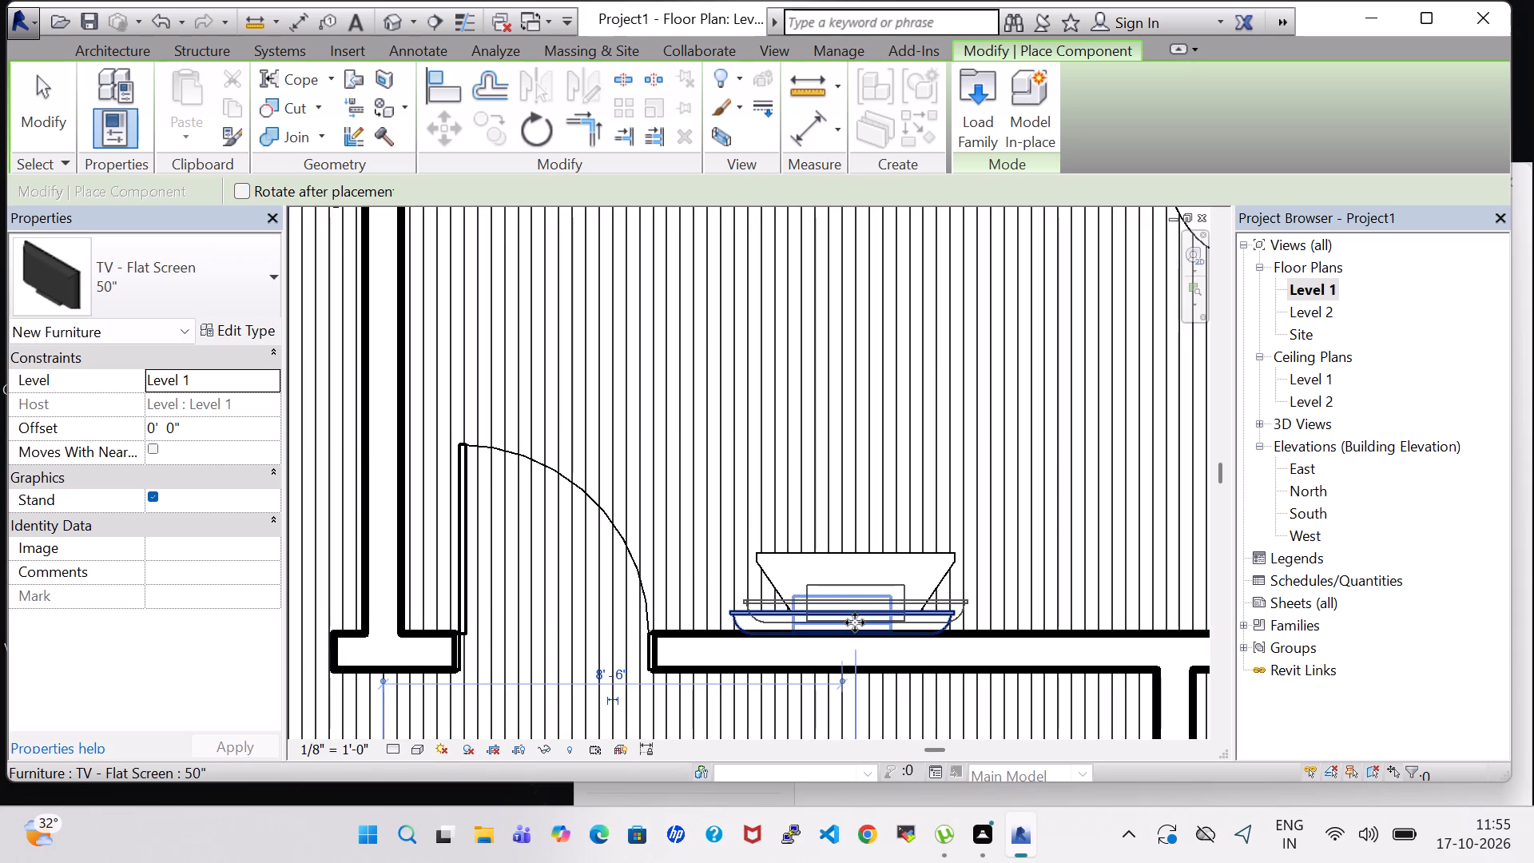
key(Escape)
key(Escape)
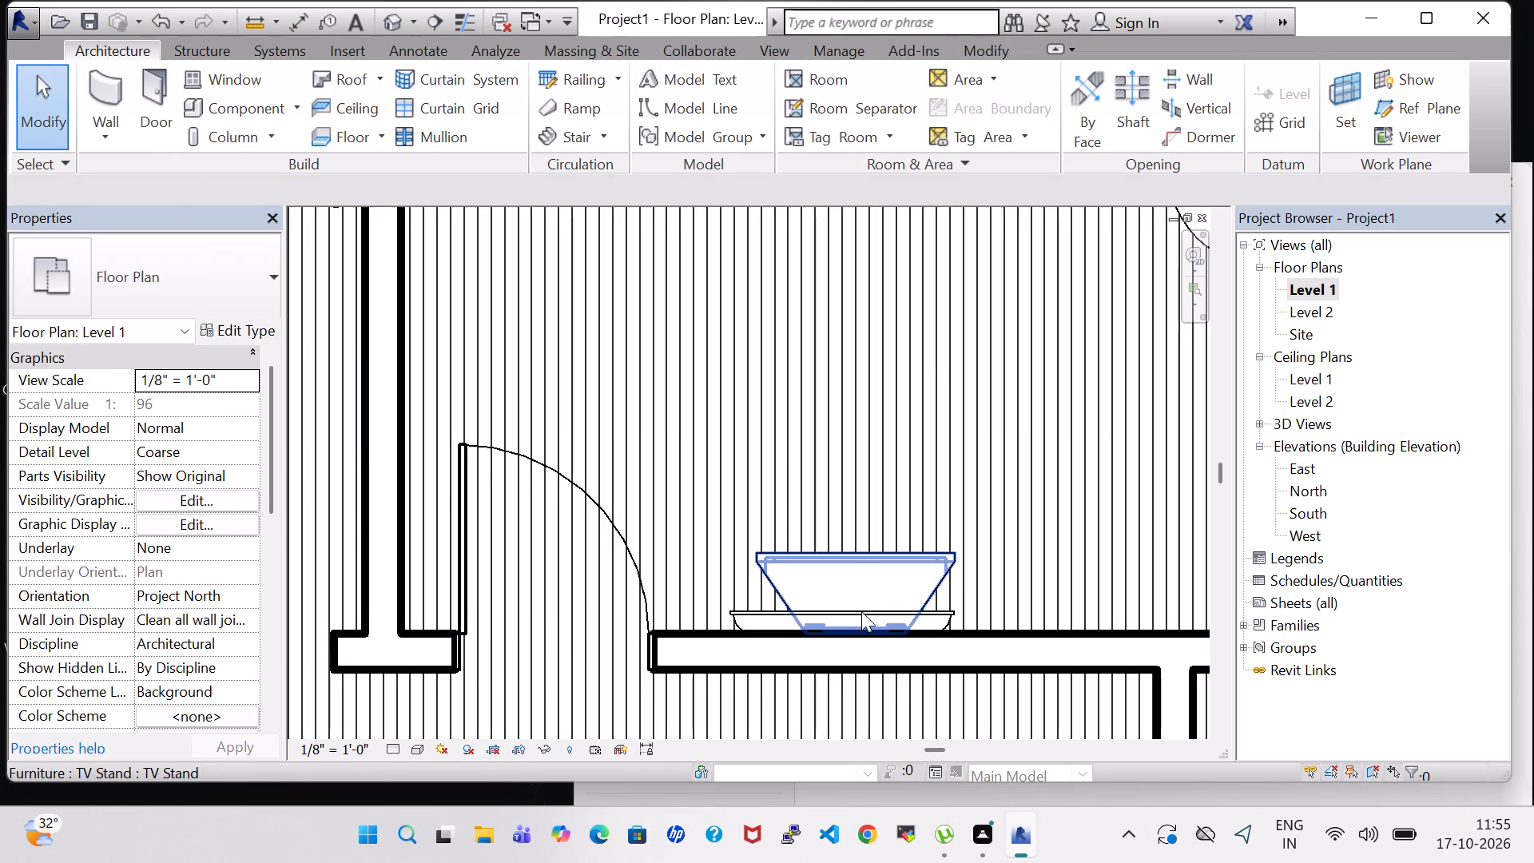
Set the larger bedroom's 50" flat-screen TV offset from Level 1 to 3' 0".
click(864, 618)
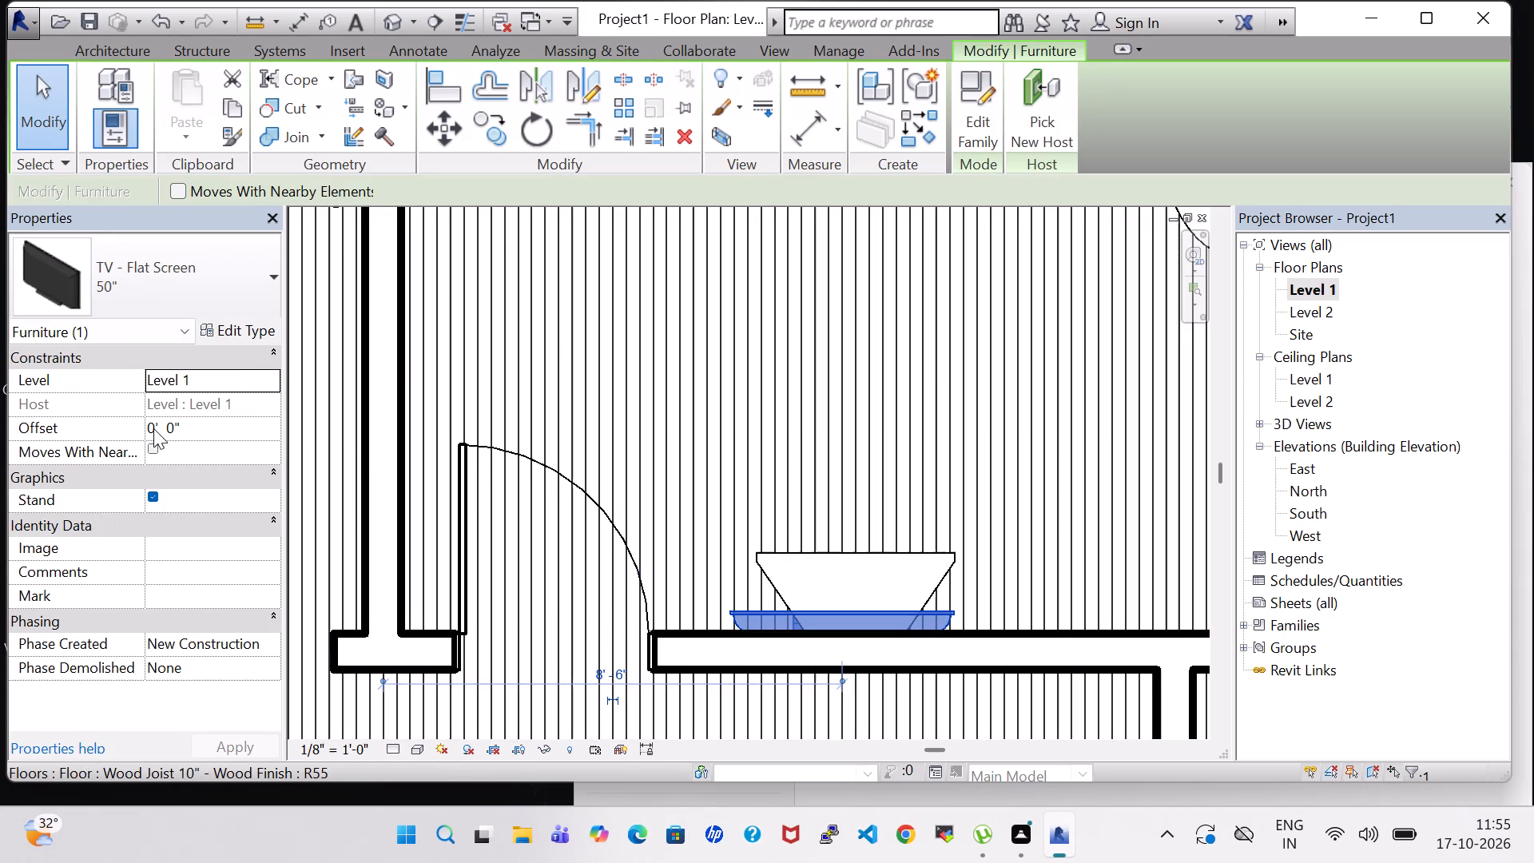
click(157, 430)
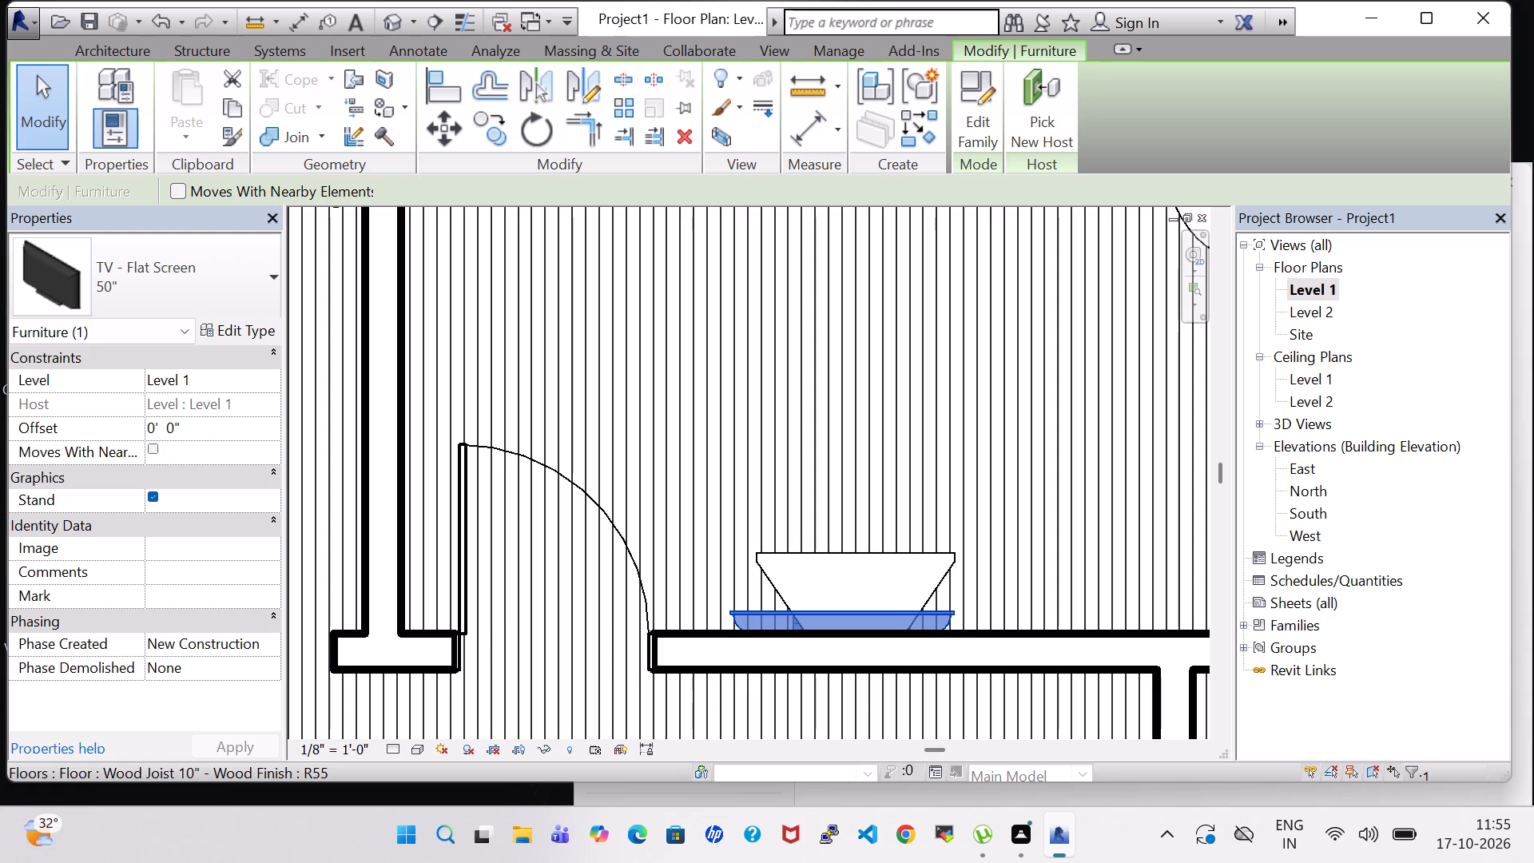
key(BackSpace)
key(3)
key(Return)
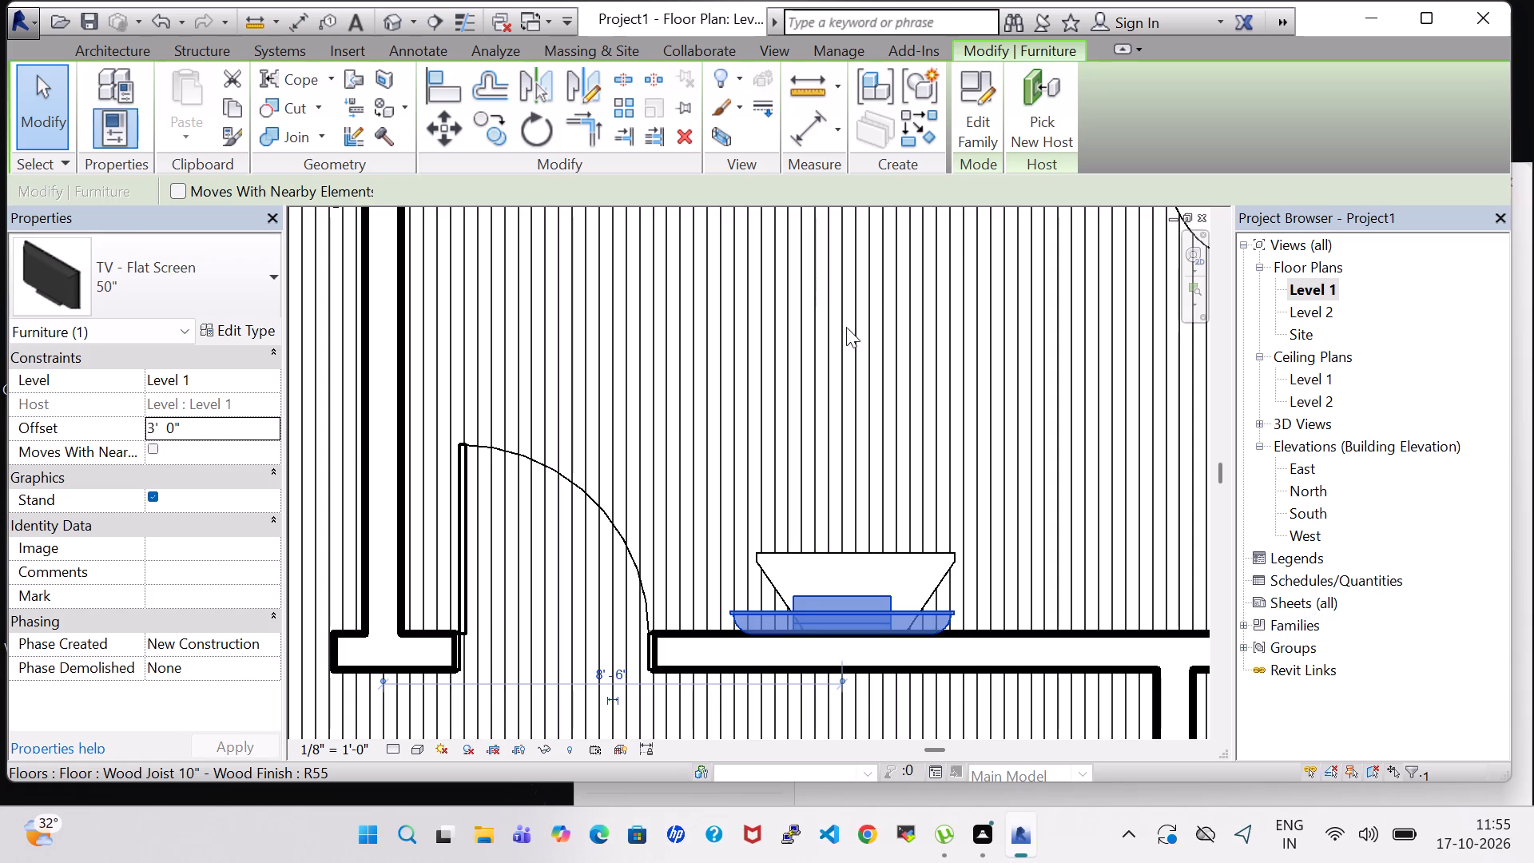
Nudge the 50" TV along the wall, away from the entrance door, toward the middle of its stand.
scroll(846, 337, down, 9)
key(Right)
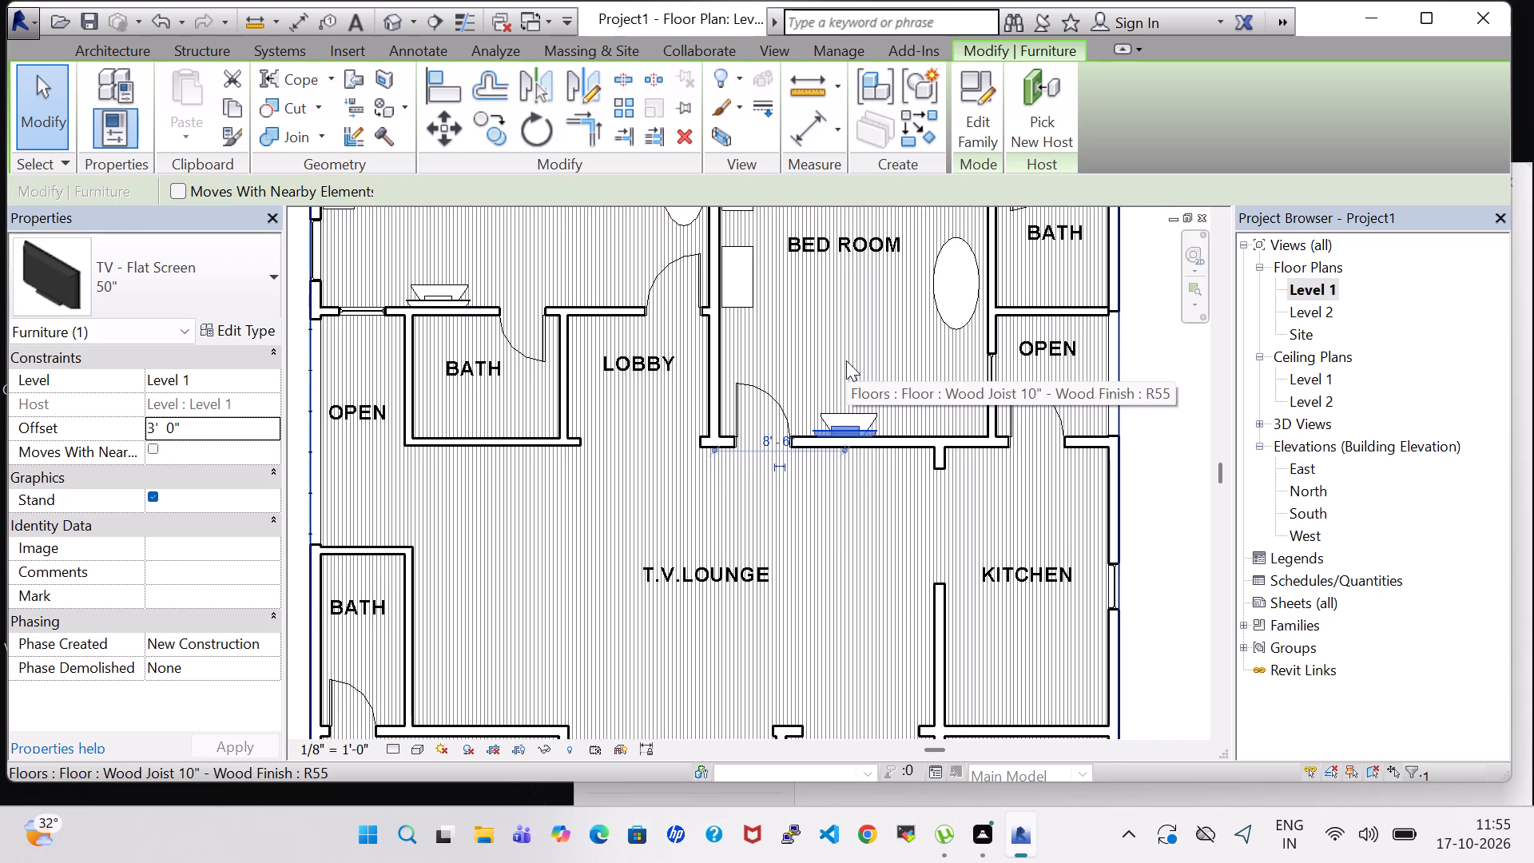
key(Right)
scroll(836, 388, down, 3)
click(1066, 430)
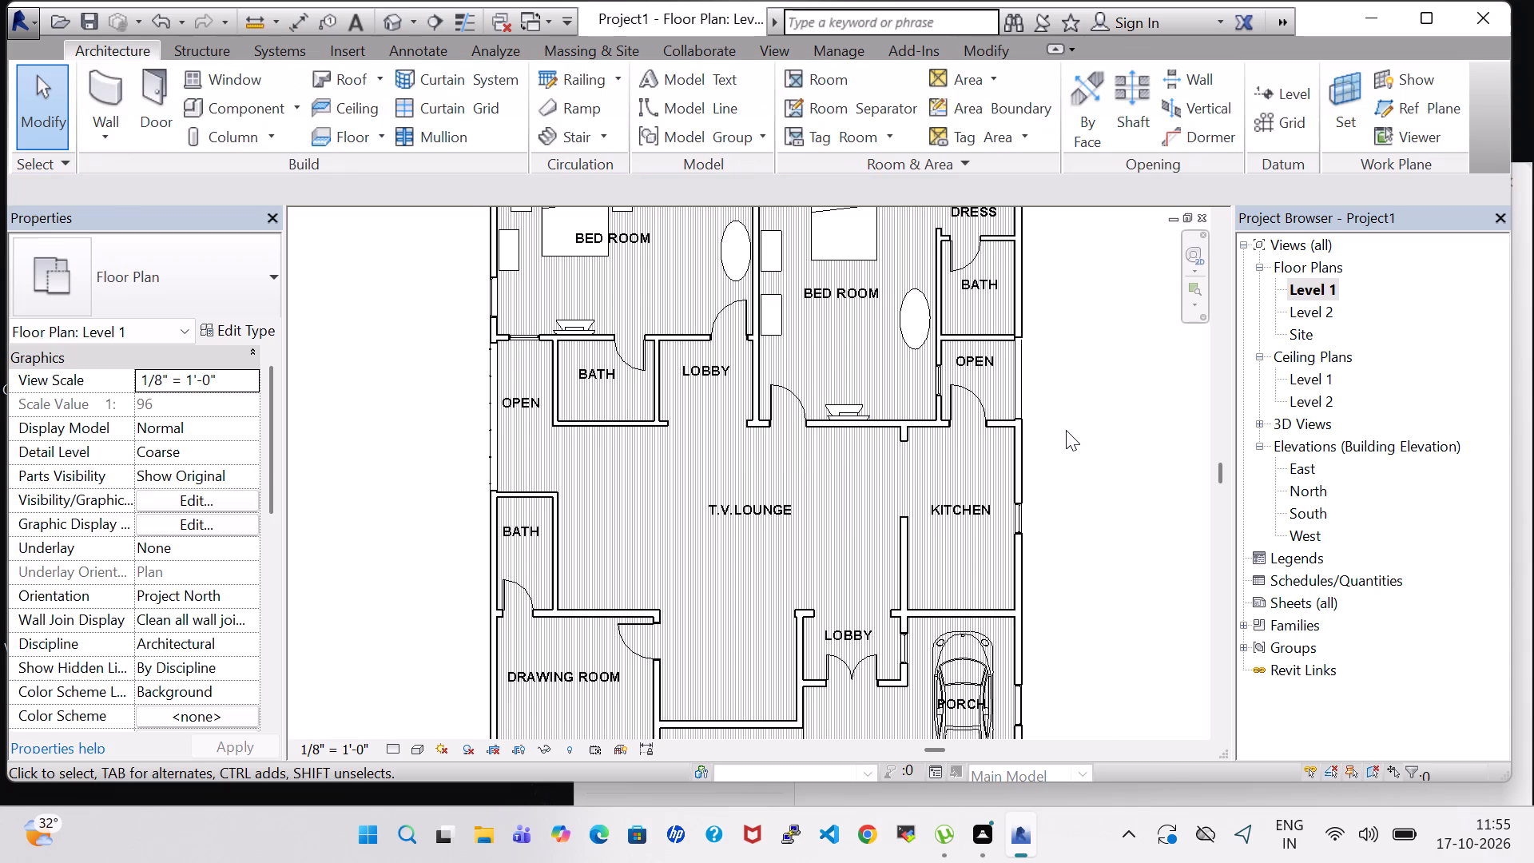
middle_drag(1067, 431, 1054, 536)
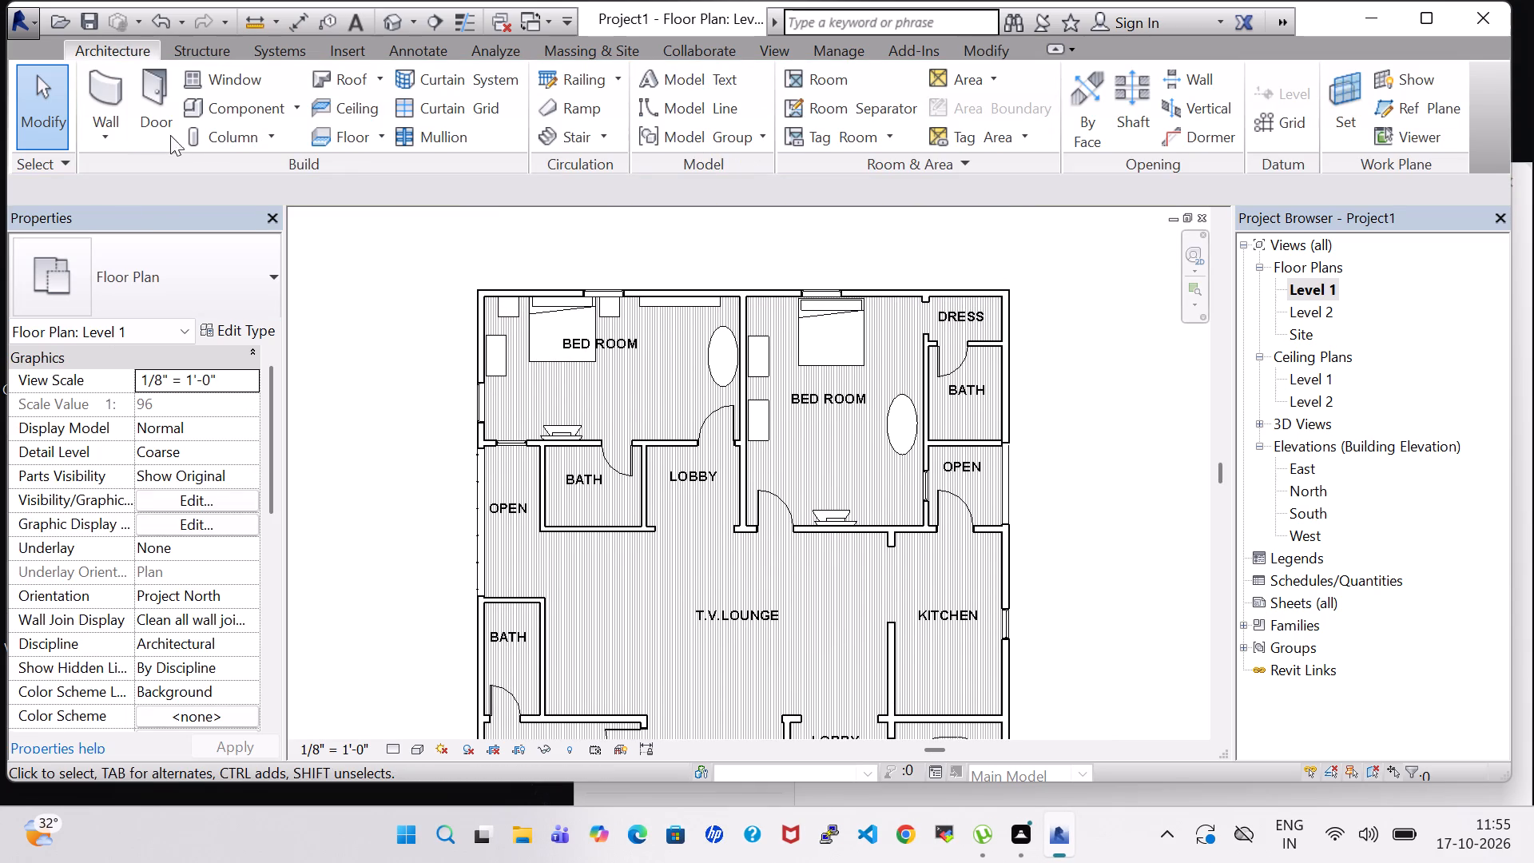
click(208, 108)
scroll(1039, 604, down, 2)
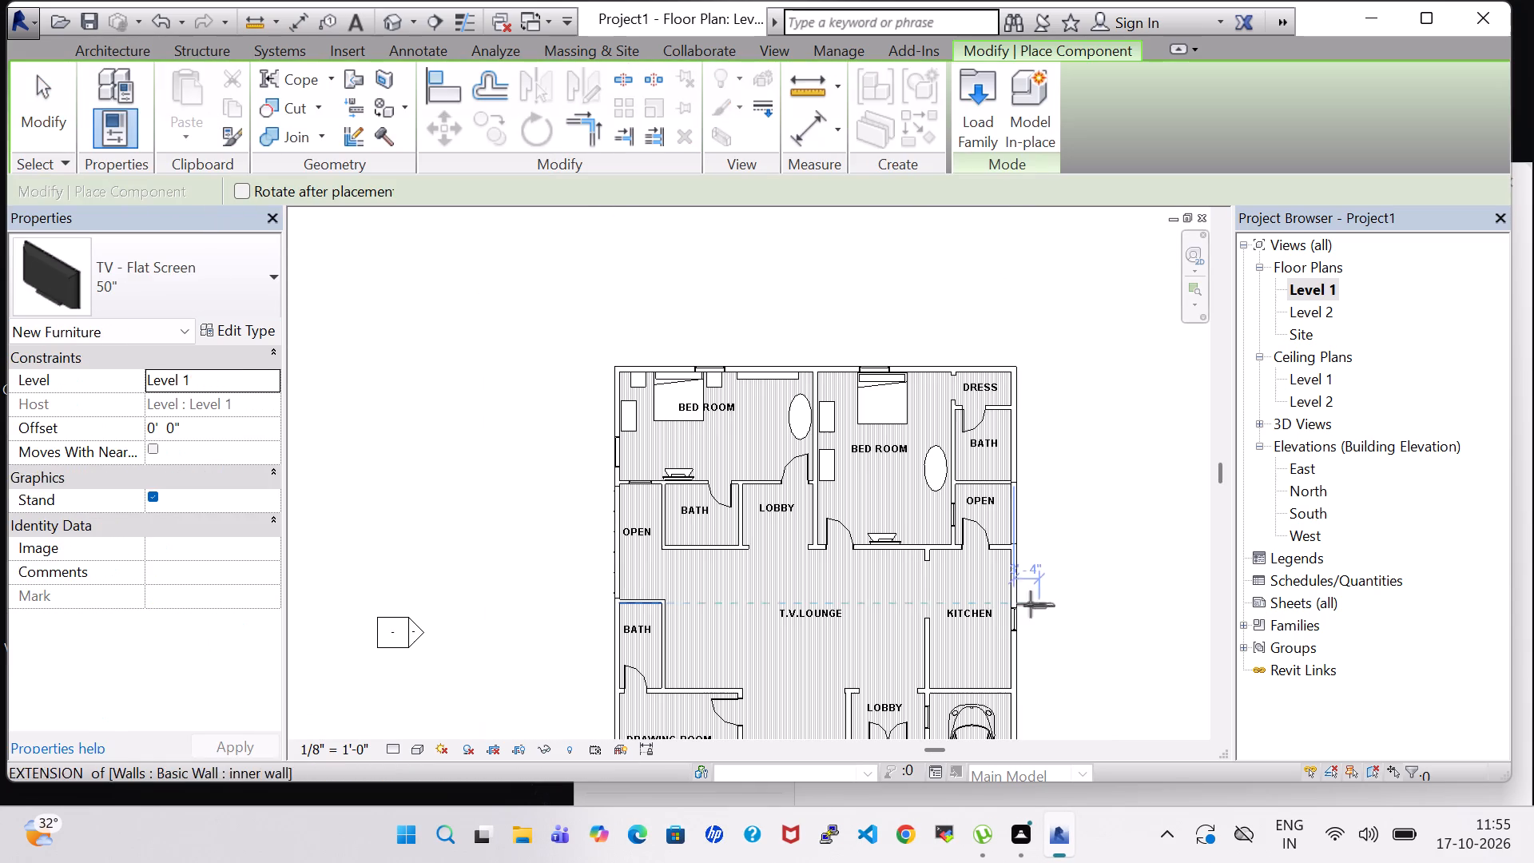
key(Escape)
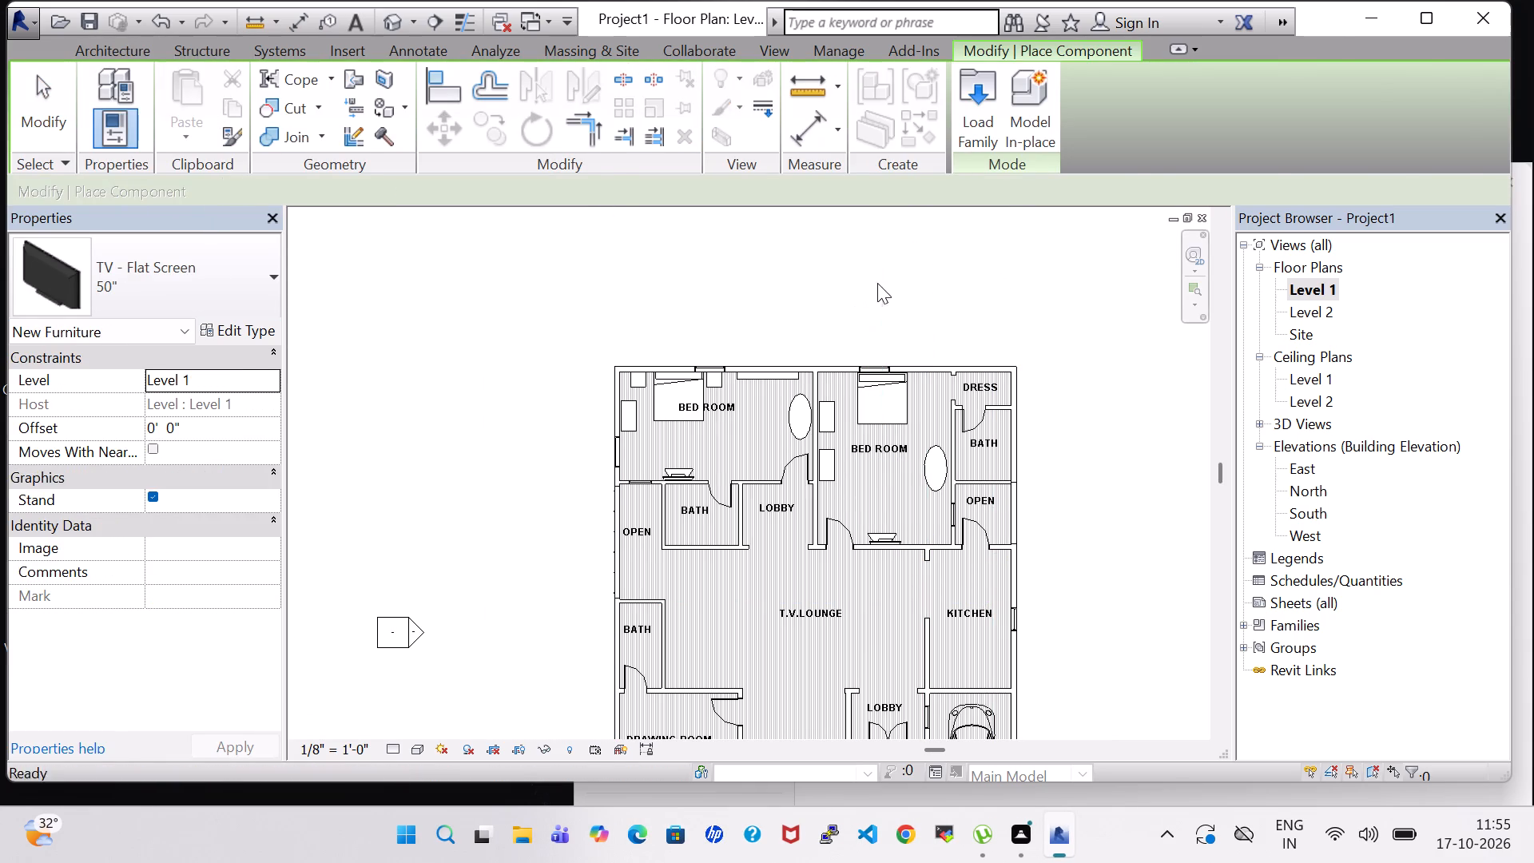
Examine the furnished bedrooms in the 3D view from several angles and return to the Level 1 floor plan.
key(Escape)
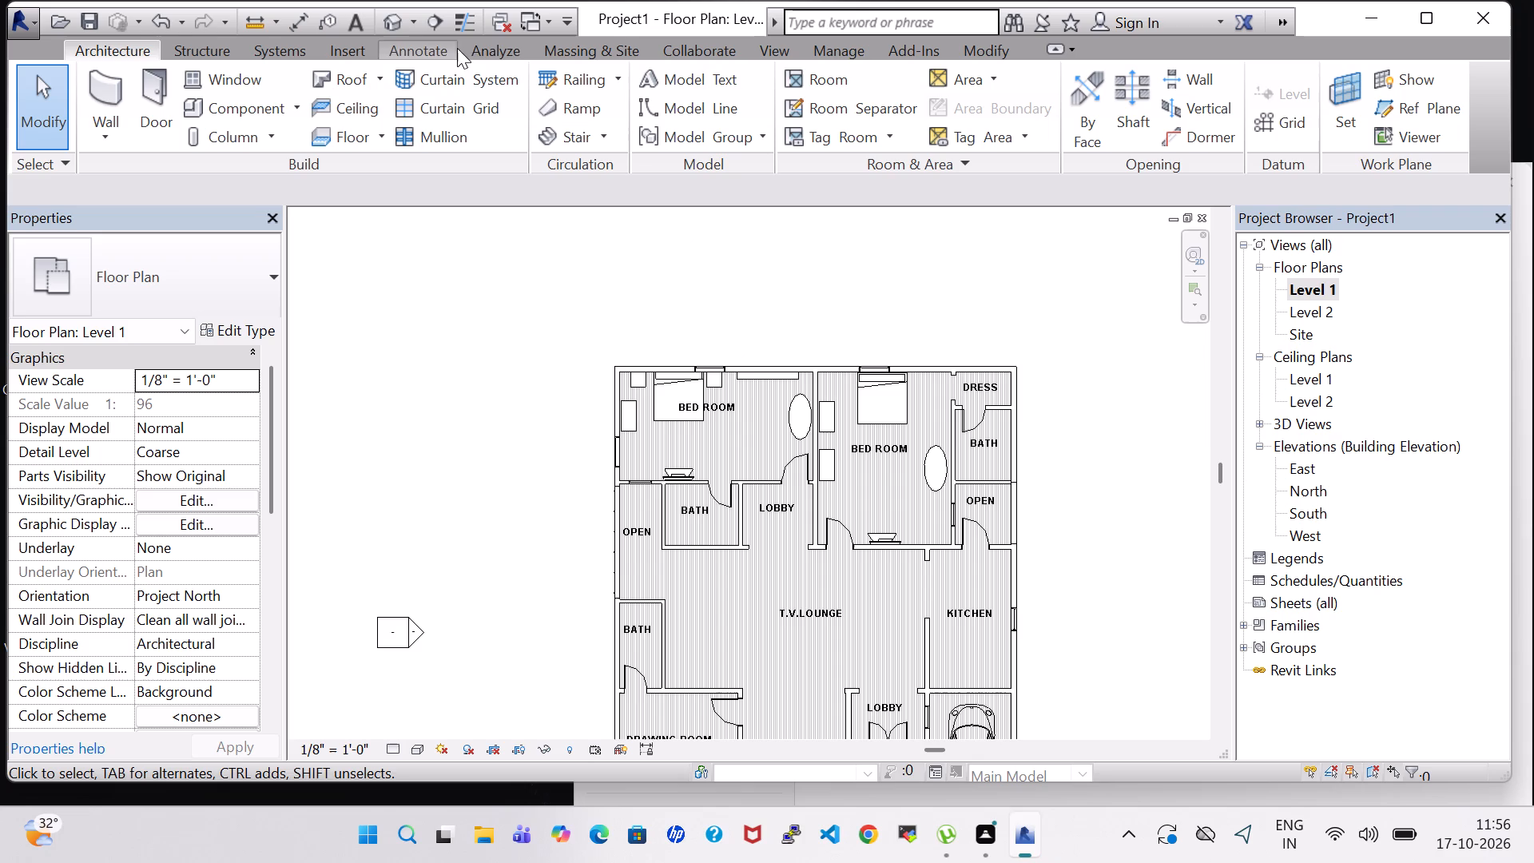
click(395, 26)
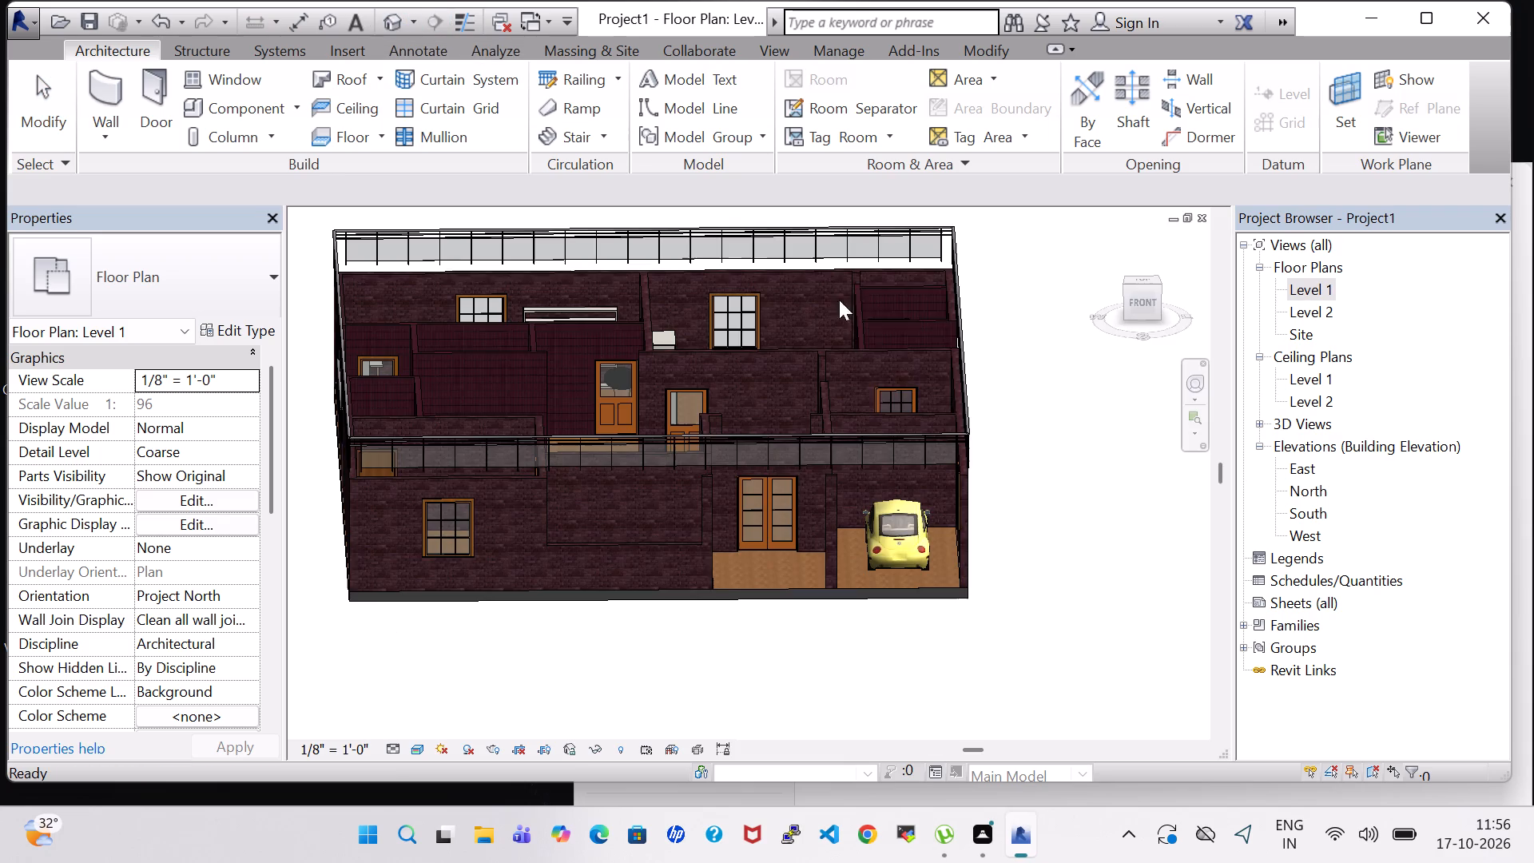
middle_drag(1003, 380, 1010, 617)
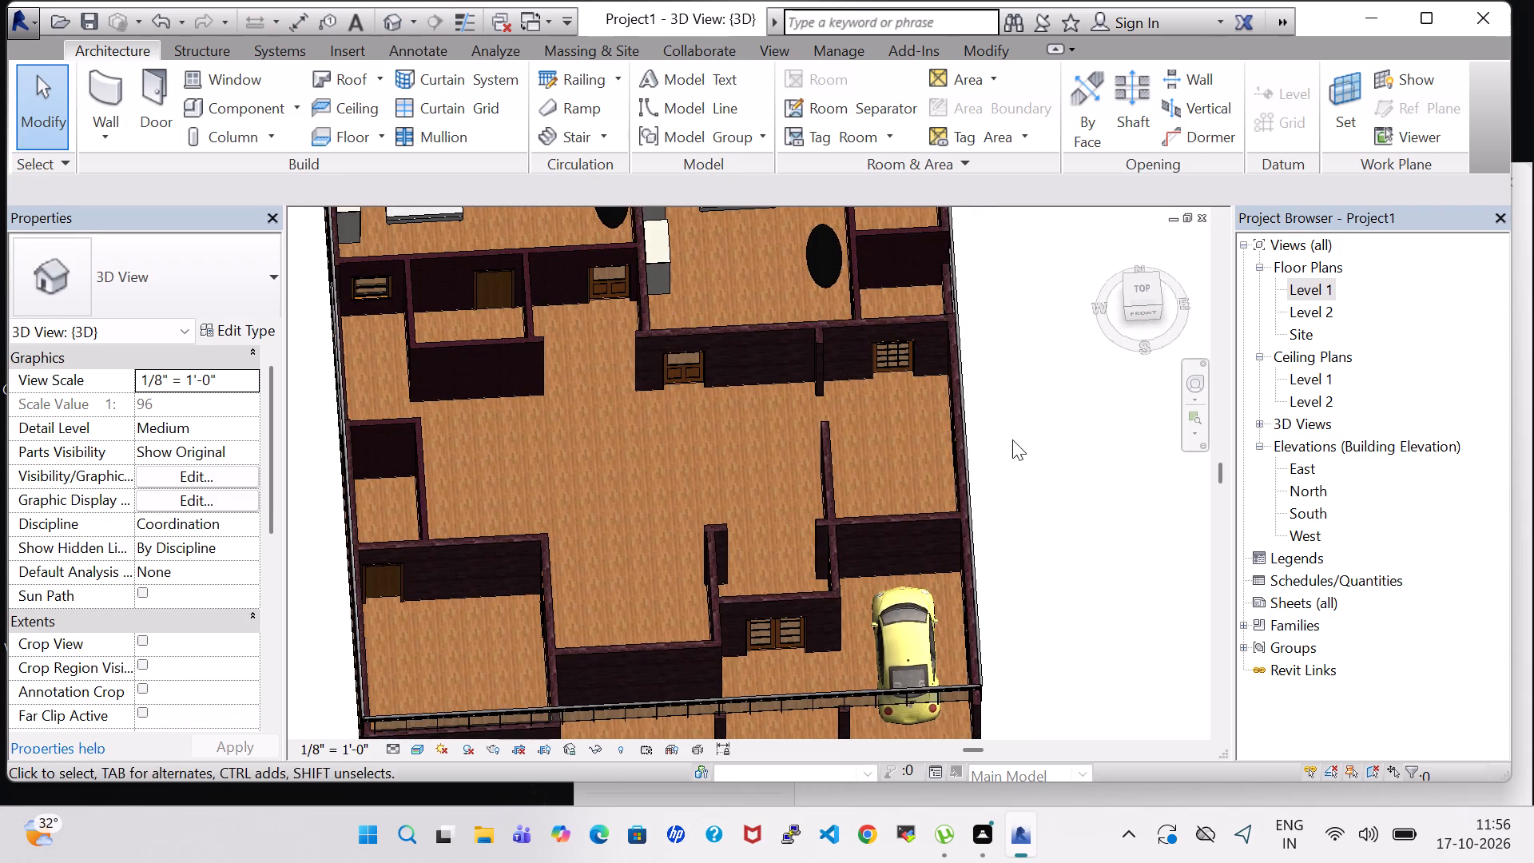
middle_drag(1012, 439, 994, 729)
scroll(994, 677, down, 1)
shift+middle_drag(1020, 588, 893, 560)
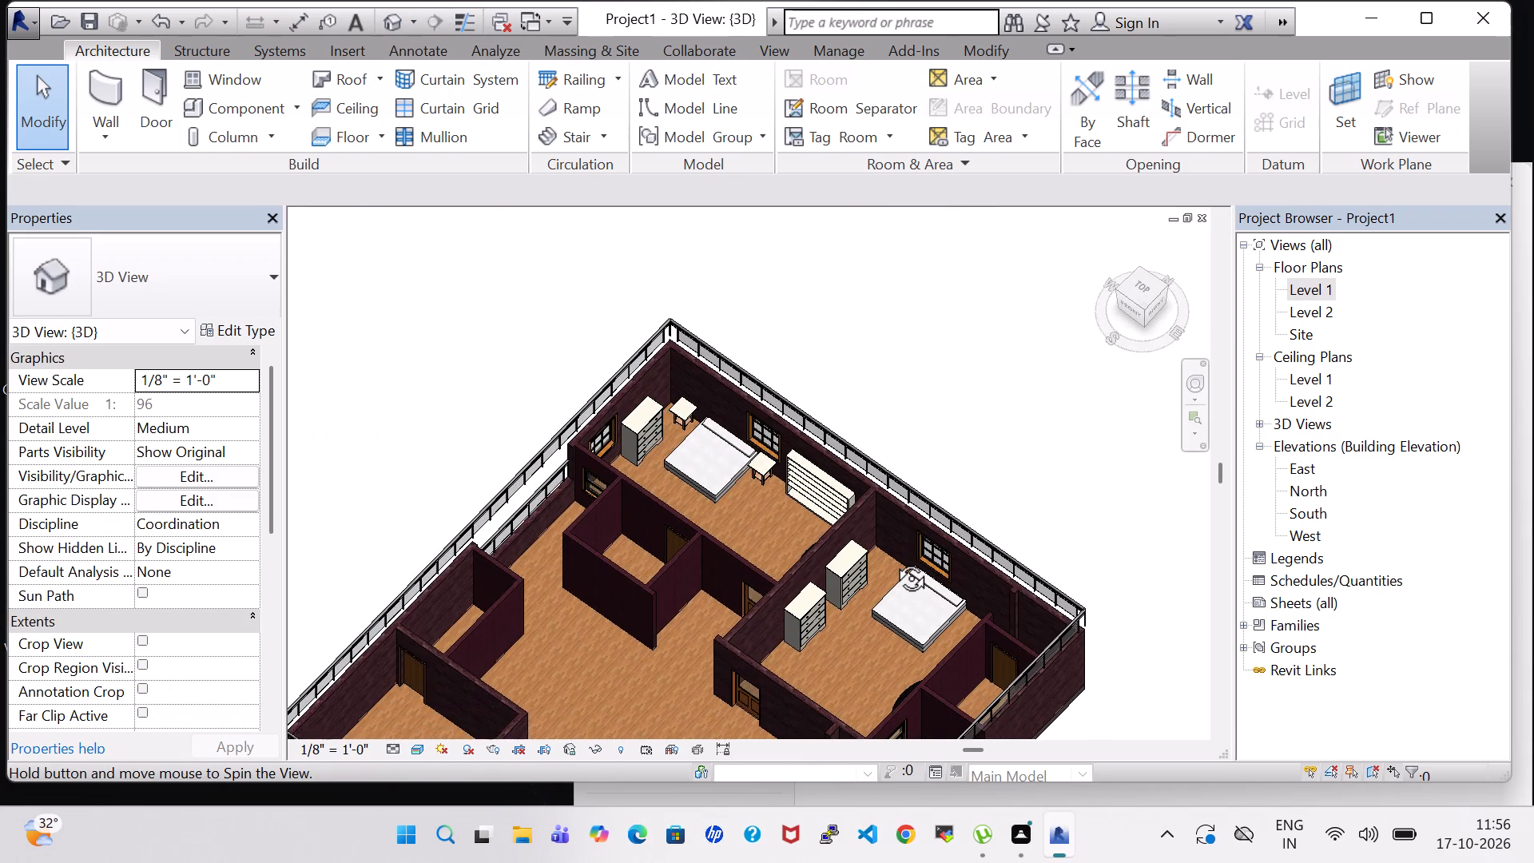
shift+middle_drag(893, 560, 1015, 565)
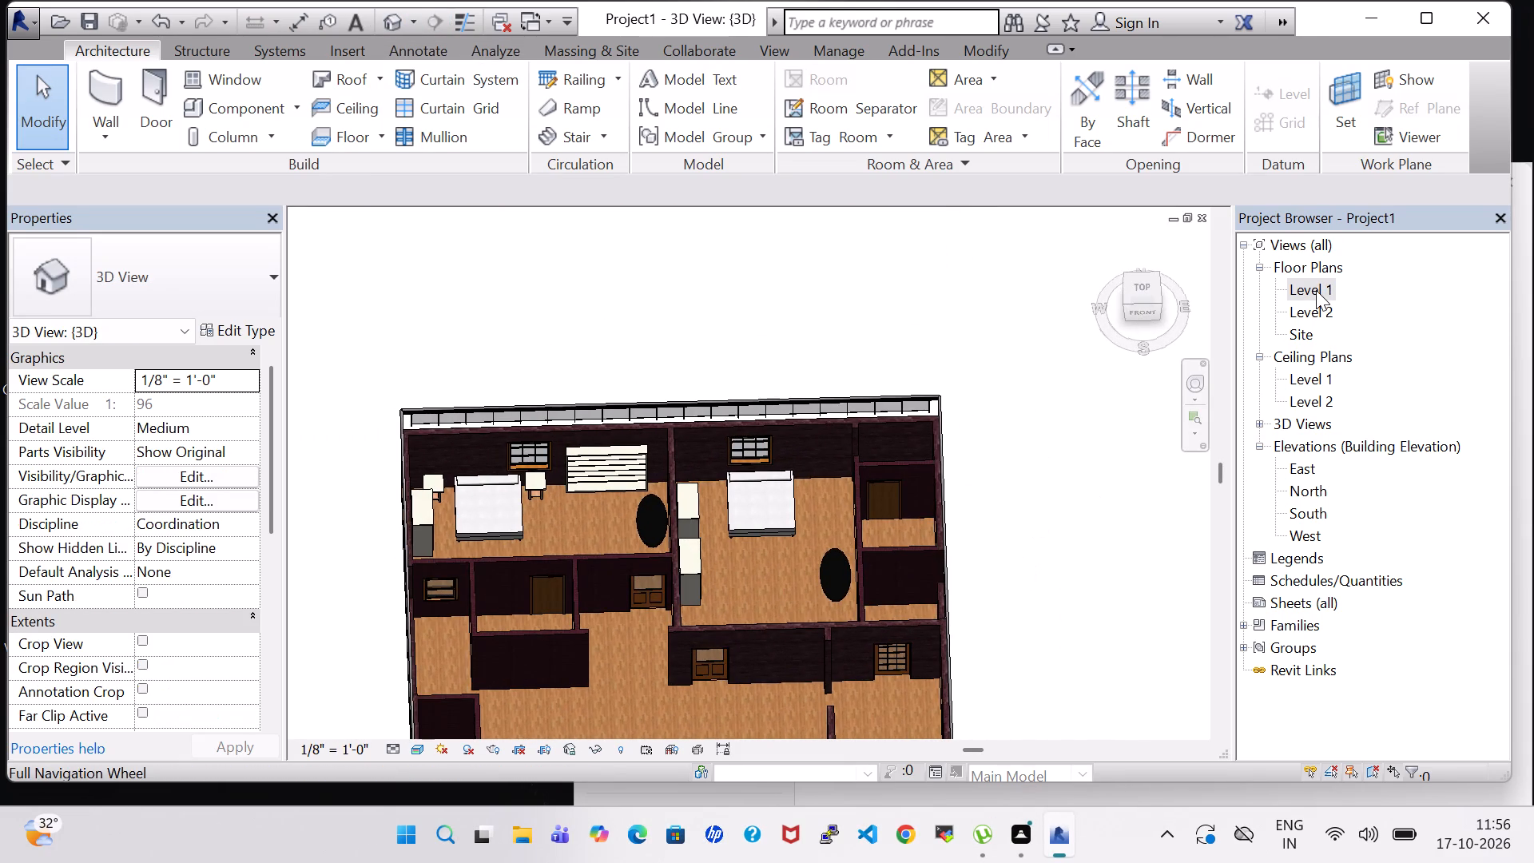
shift+middle_drag(1042, 589, 1094, 491)
middle_drag(1030, 496, 1118, 478)
shift+middle_drag(957, 487, 1008, 534)
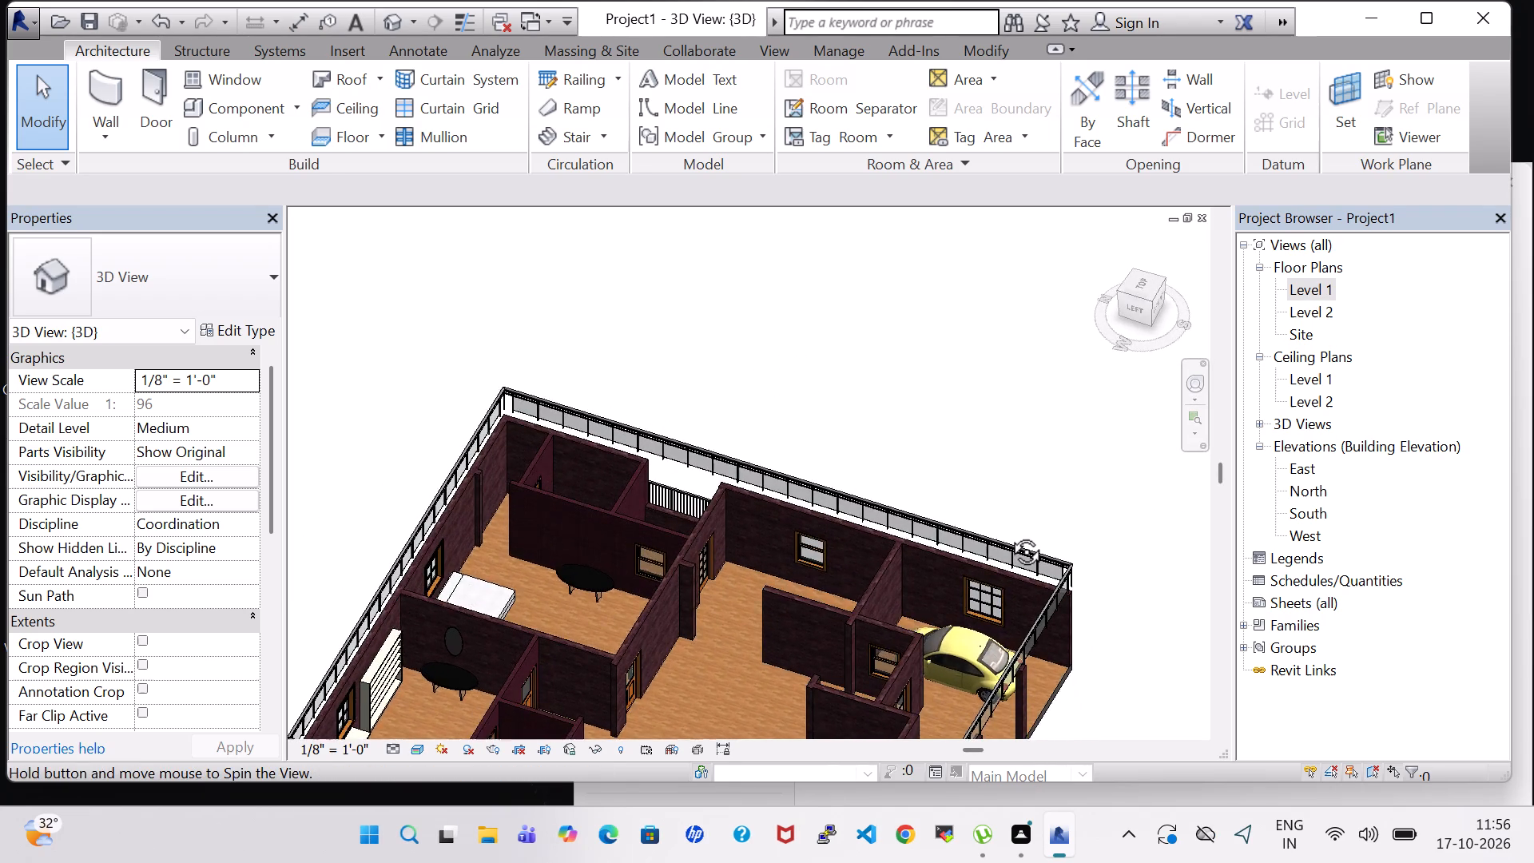
shift+middle_drag(1008, 534, 1049, 436)
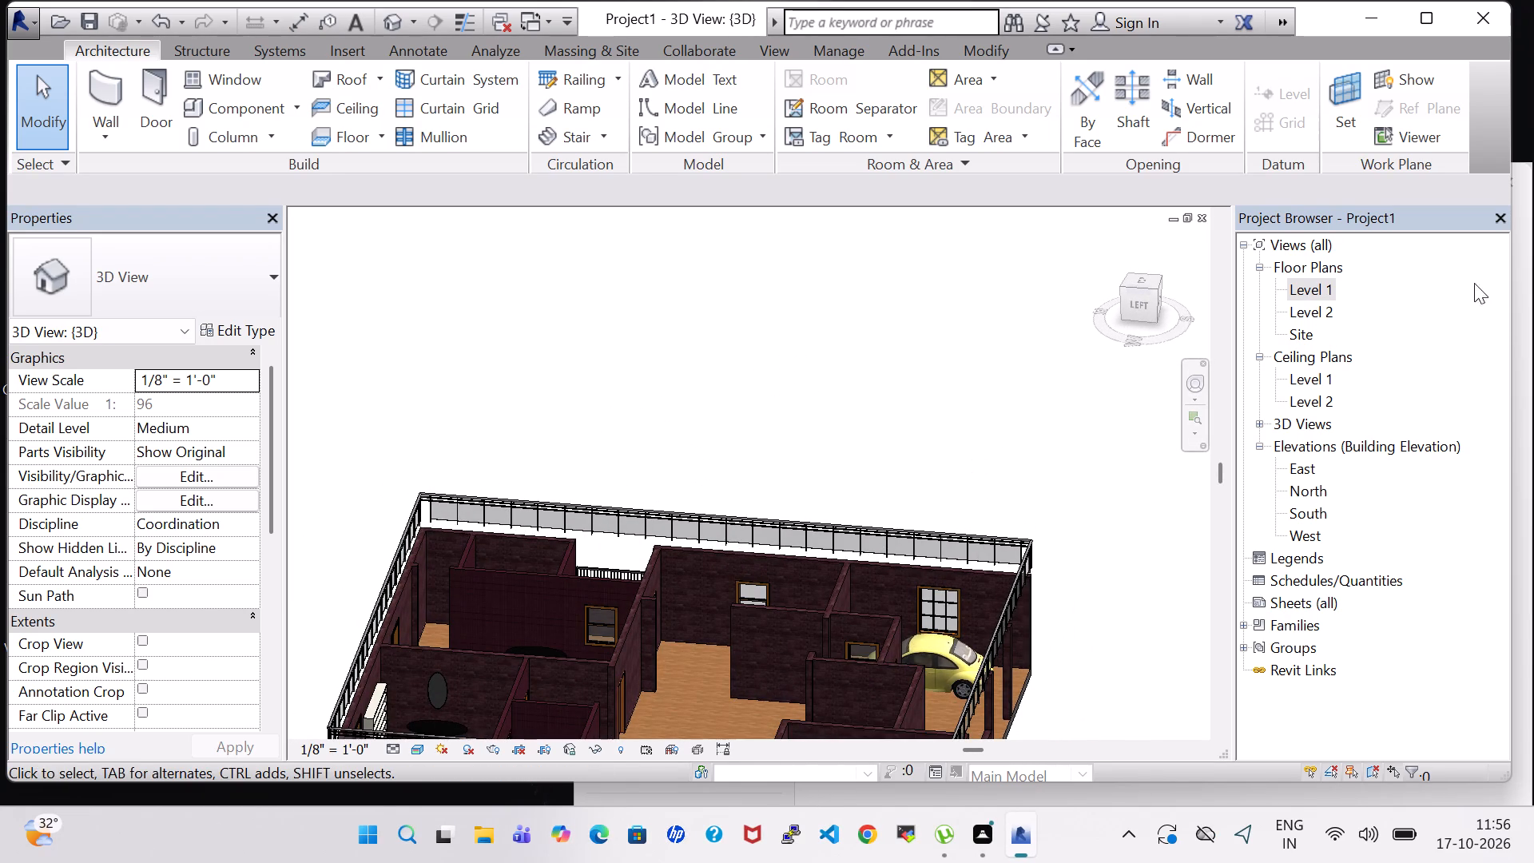
double_click(1335, 286)
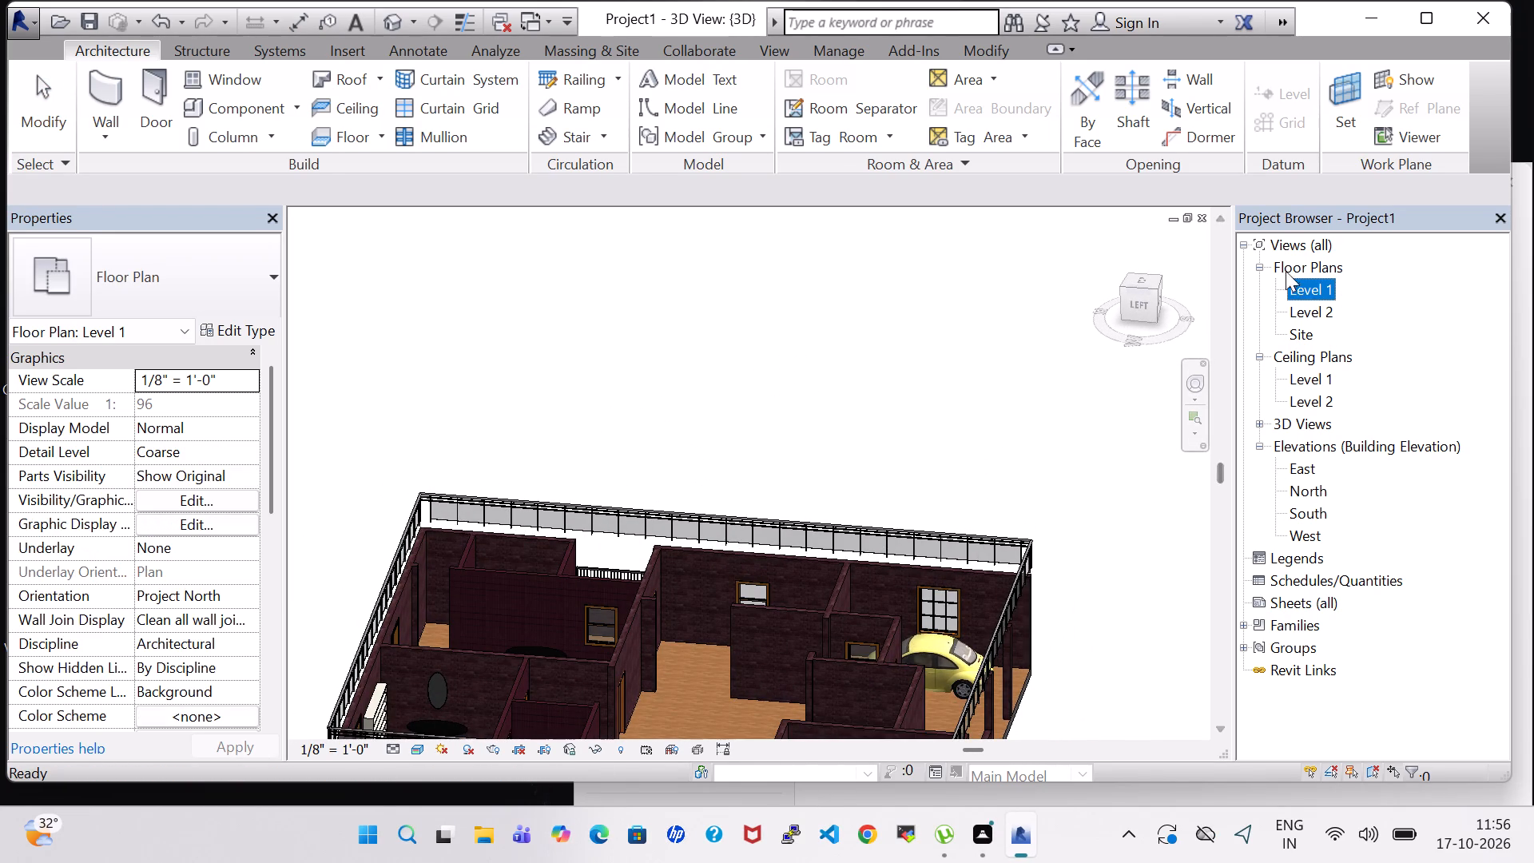
double_click(1312, 280)
scroll(979, 352, down, 2)
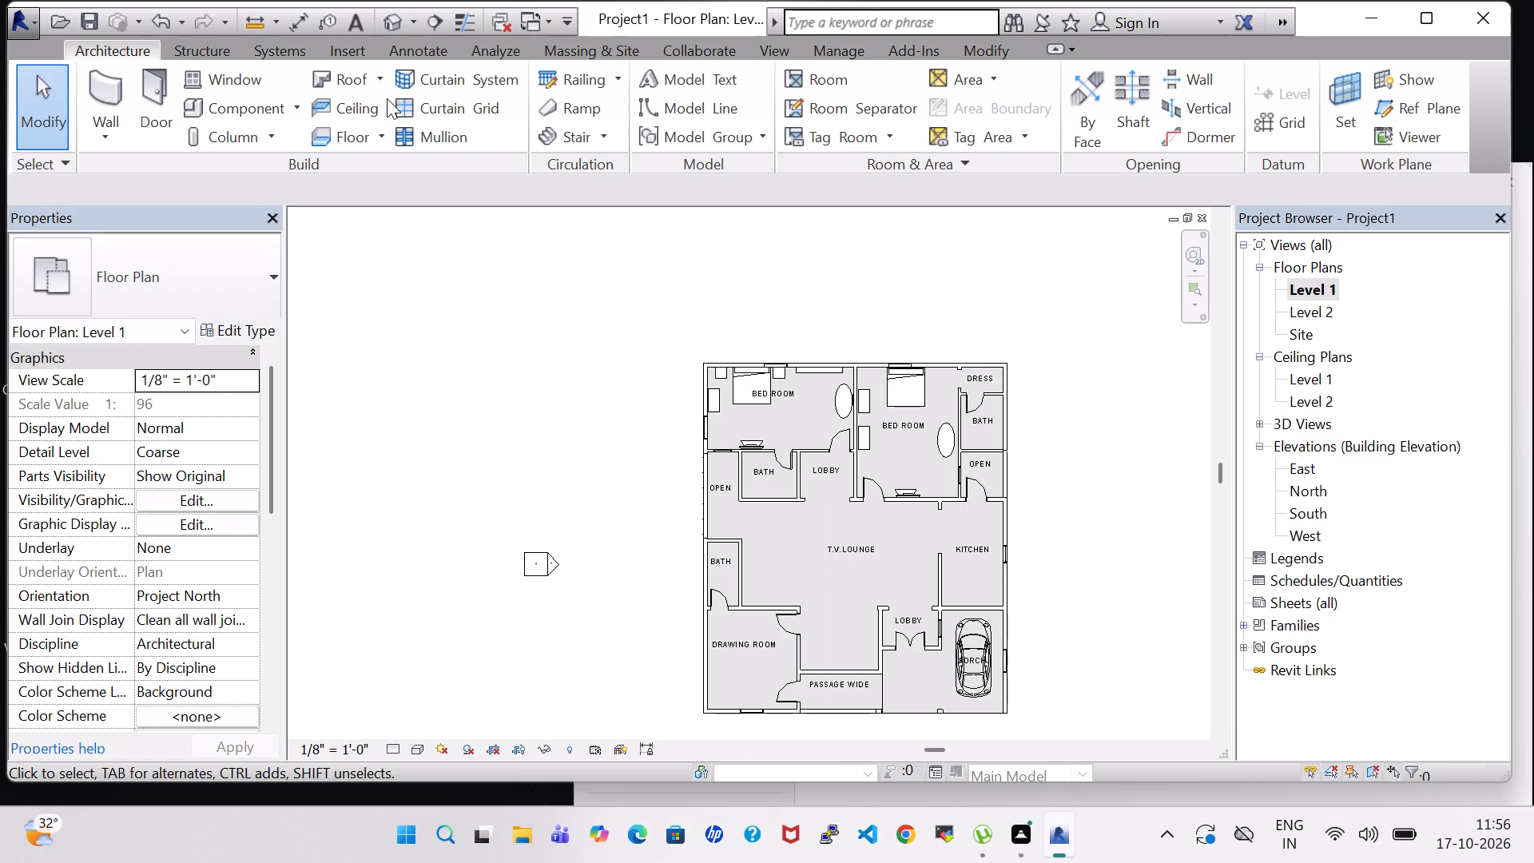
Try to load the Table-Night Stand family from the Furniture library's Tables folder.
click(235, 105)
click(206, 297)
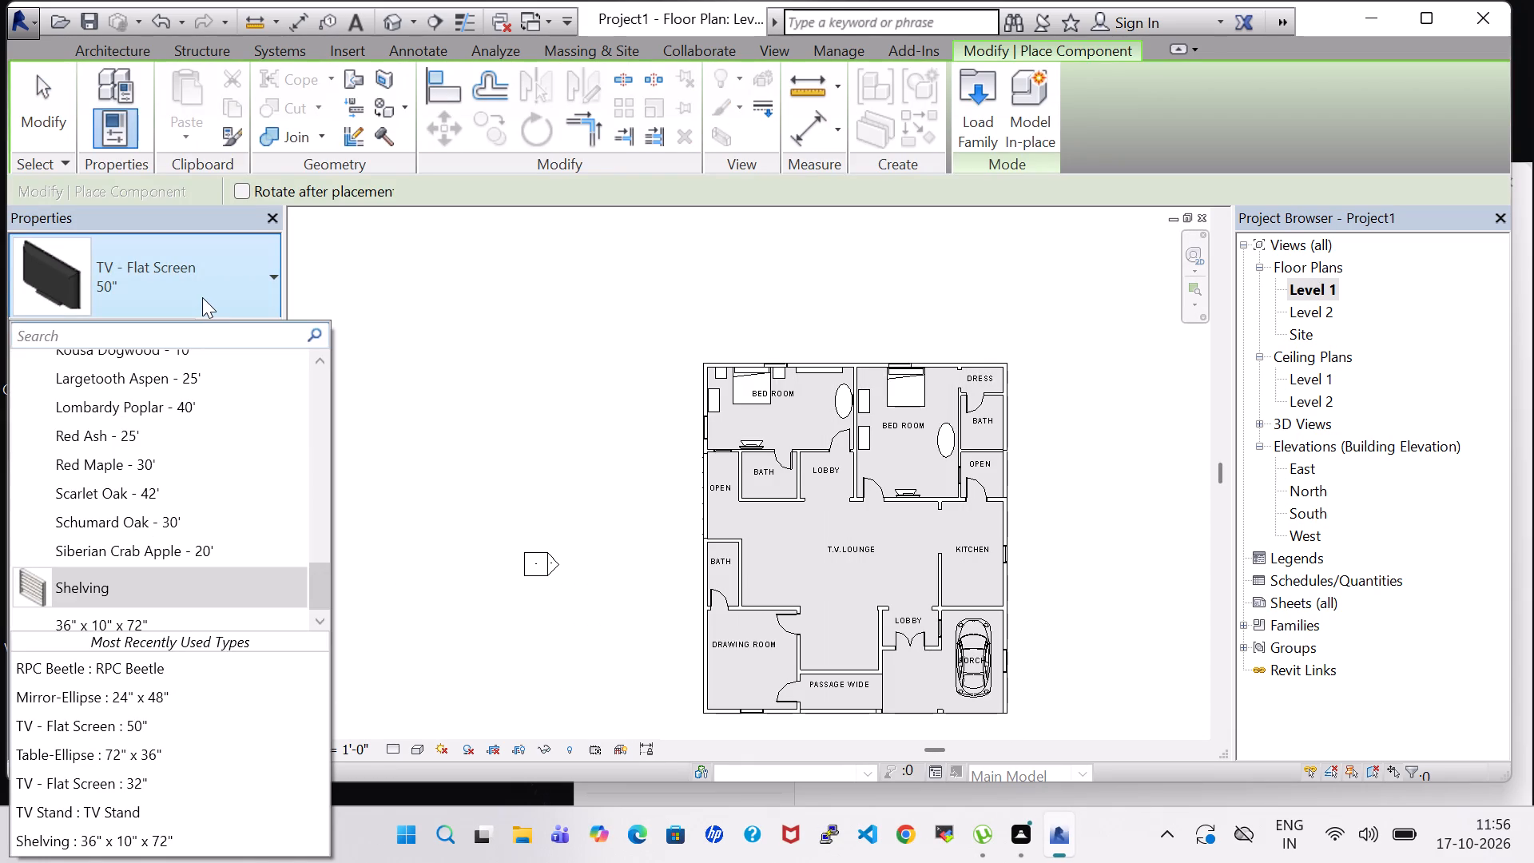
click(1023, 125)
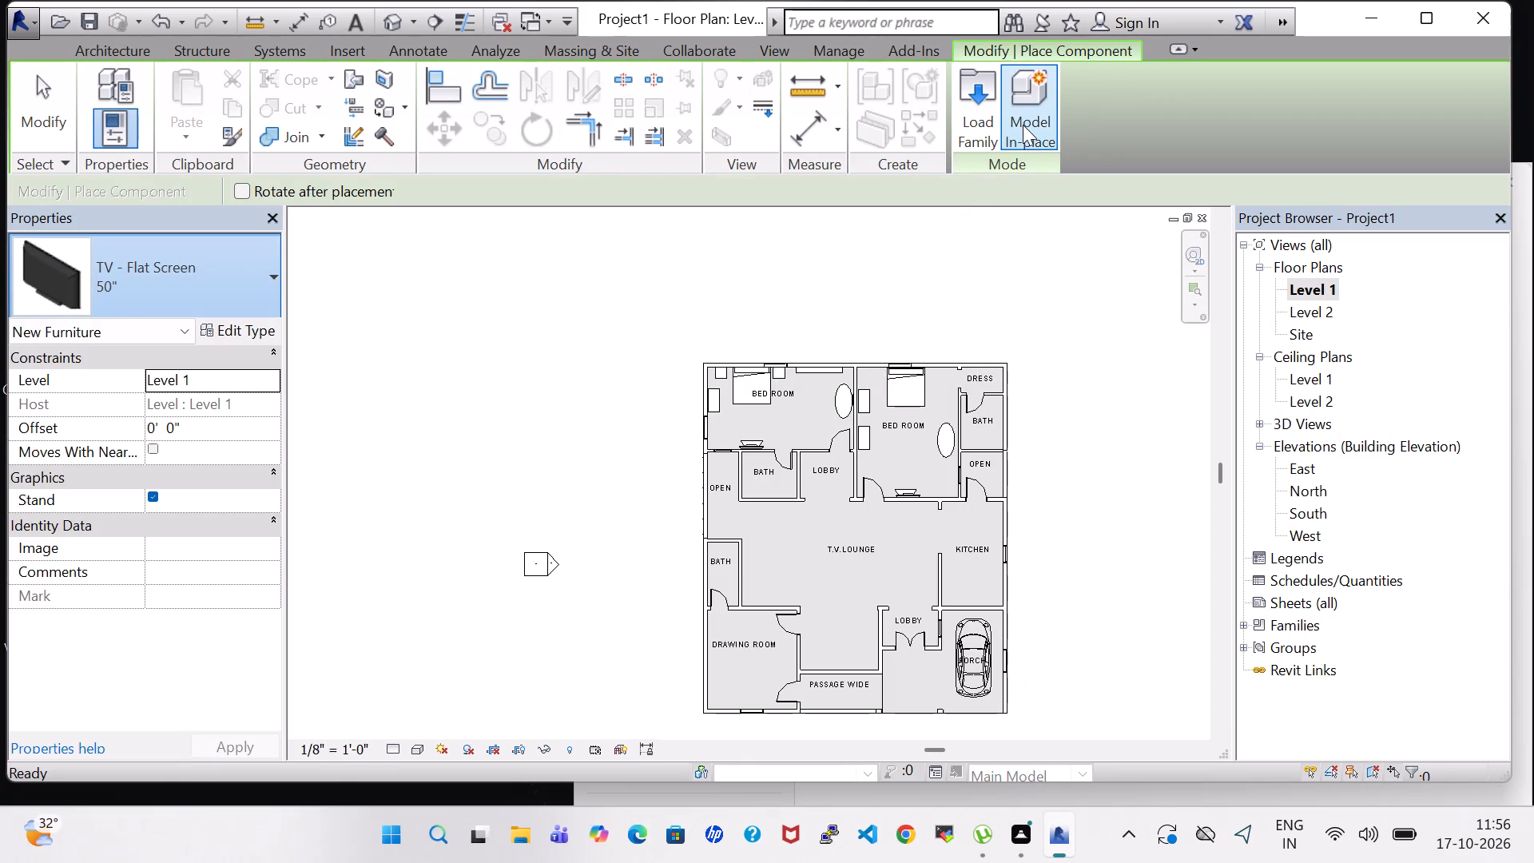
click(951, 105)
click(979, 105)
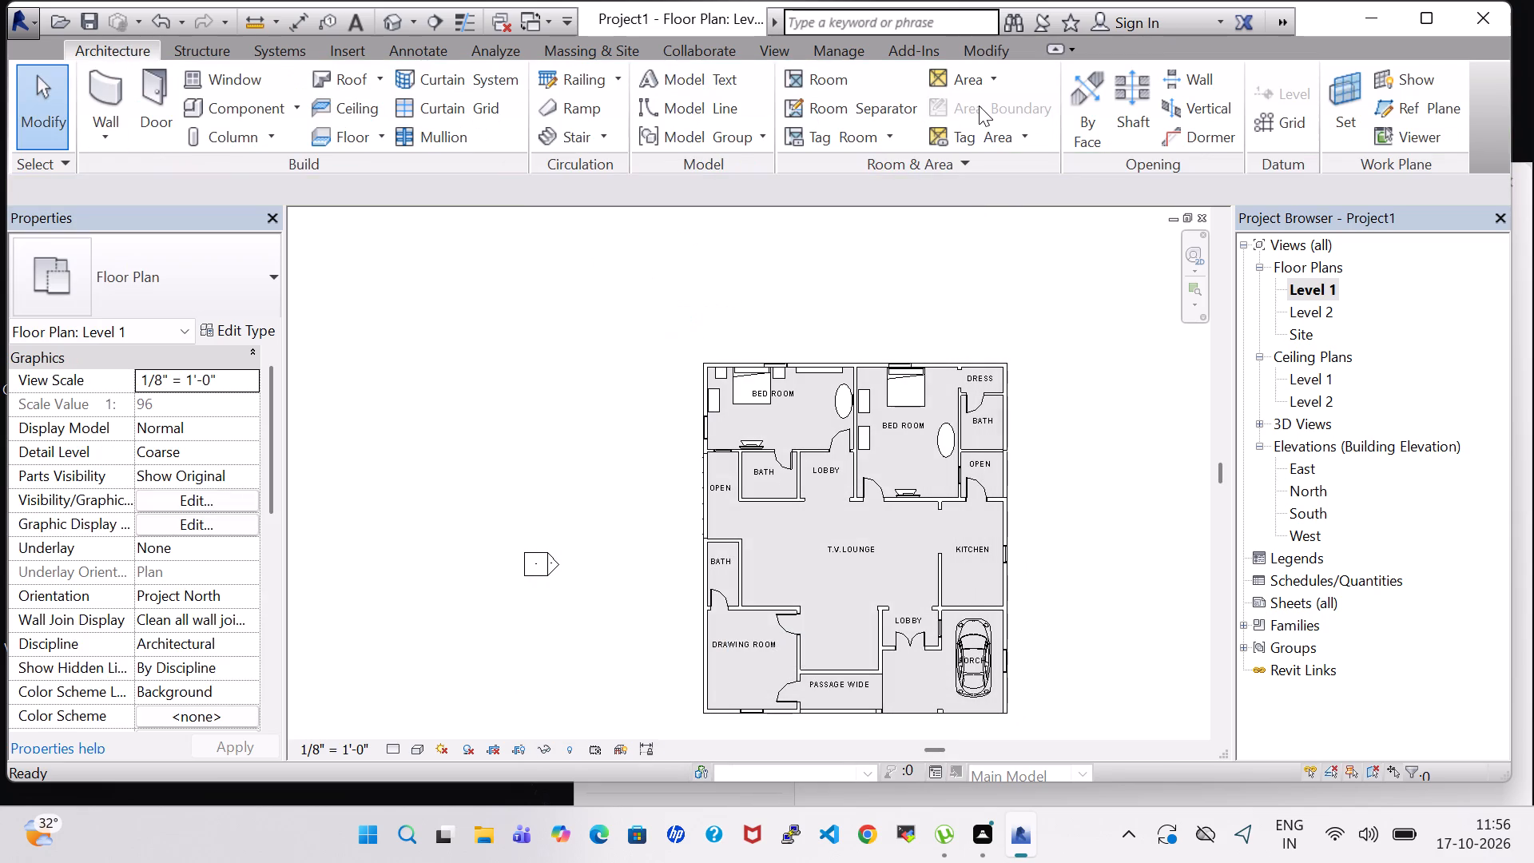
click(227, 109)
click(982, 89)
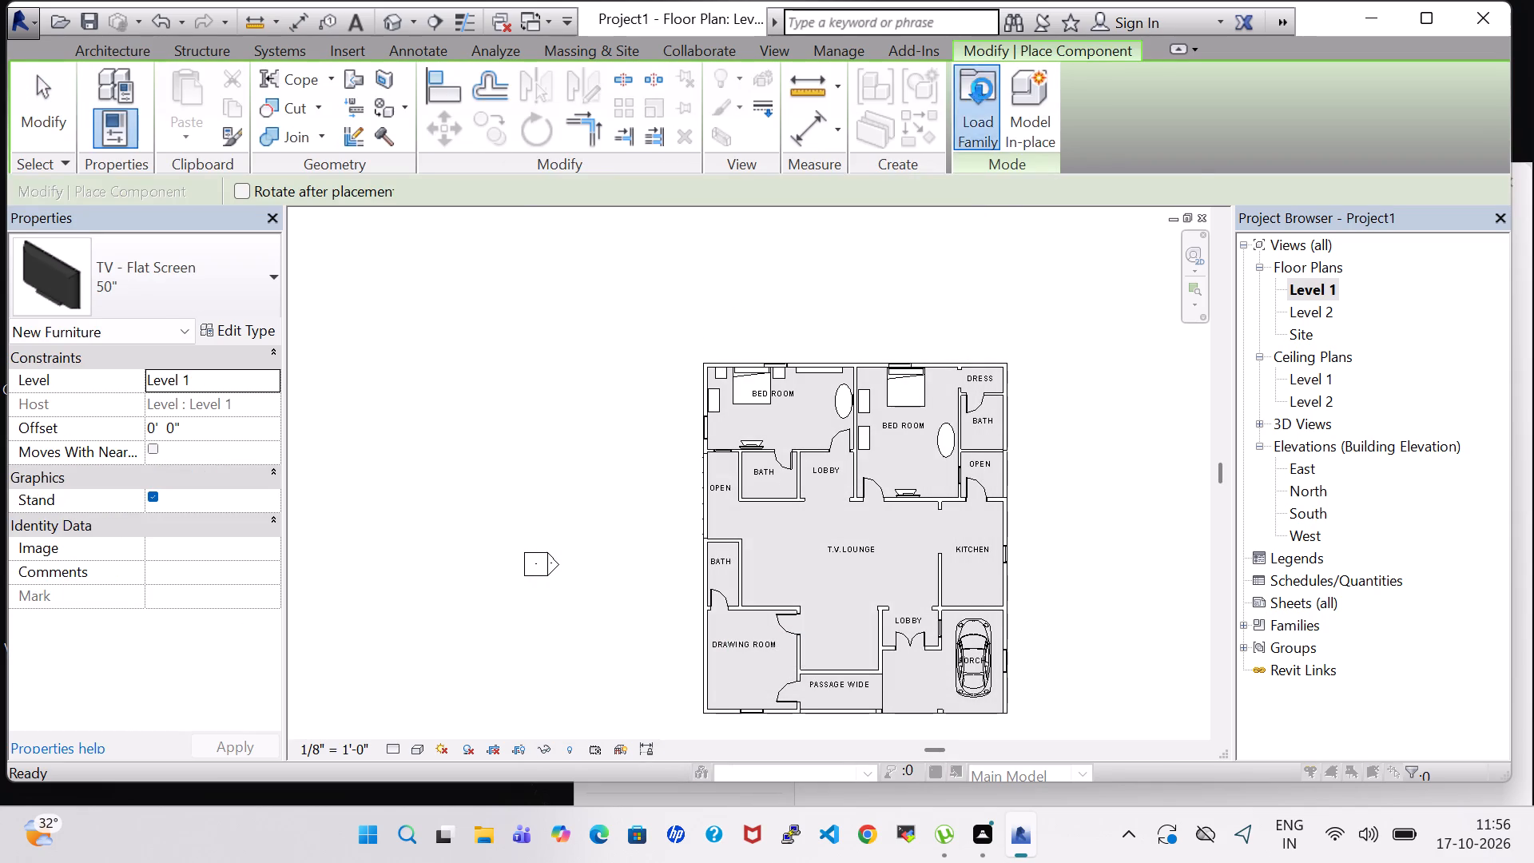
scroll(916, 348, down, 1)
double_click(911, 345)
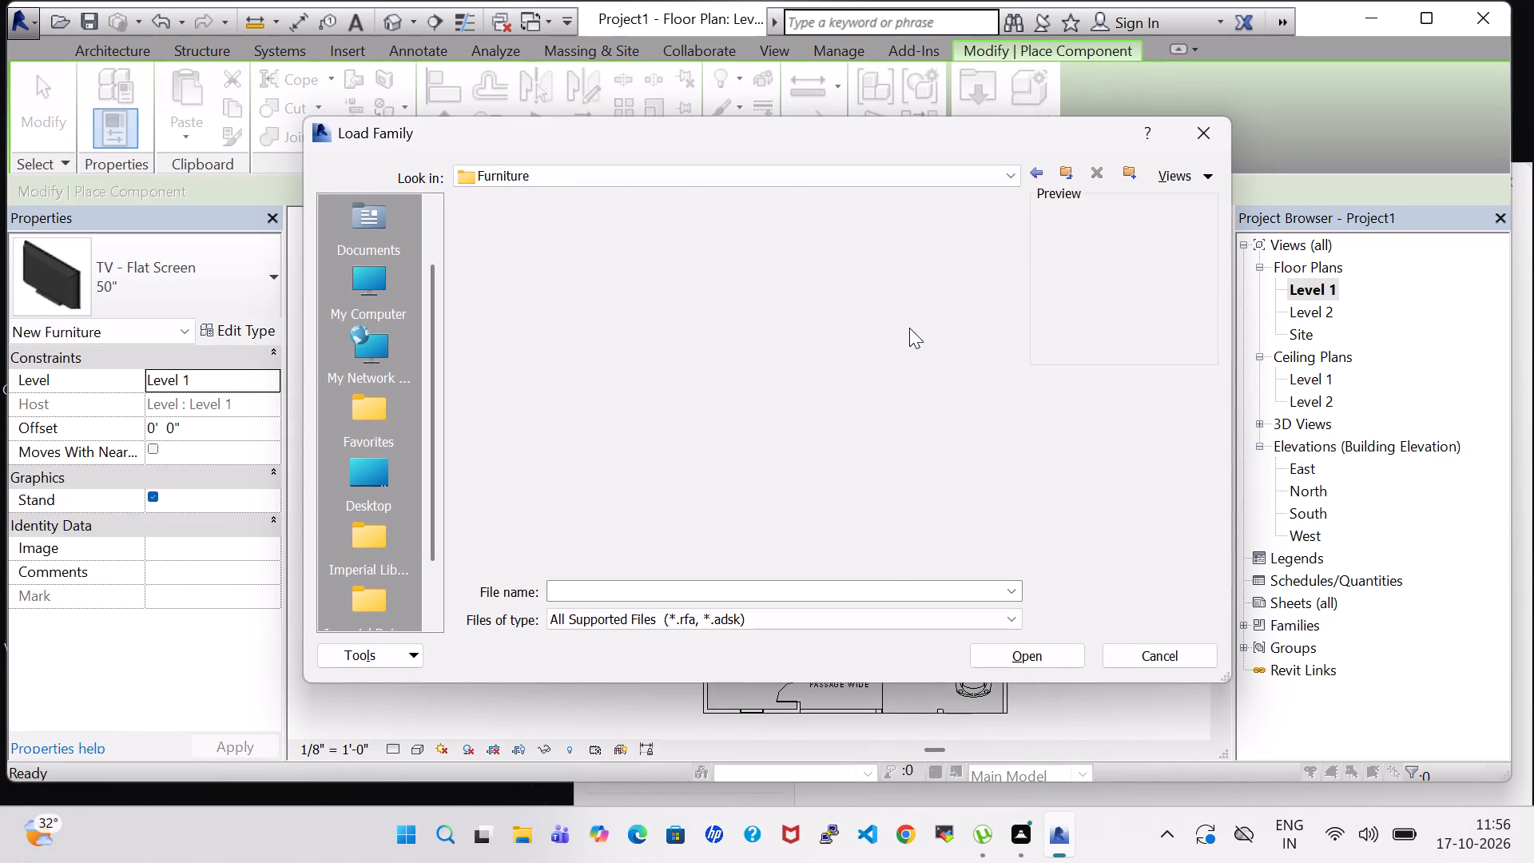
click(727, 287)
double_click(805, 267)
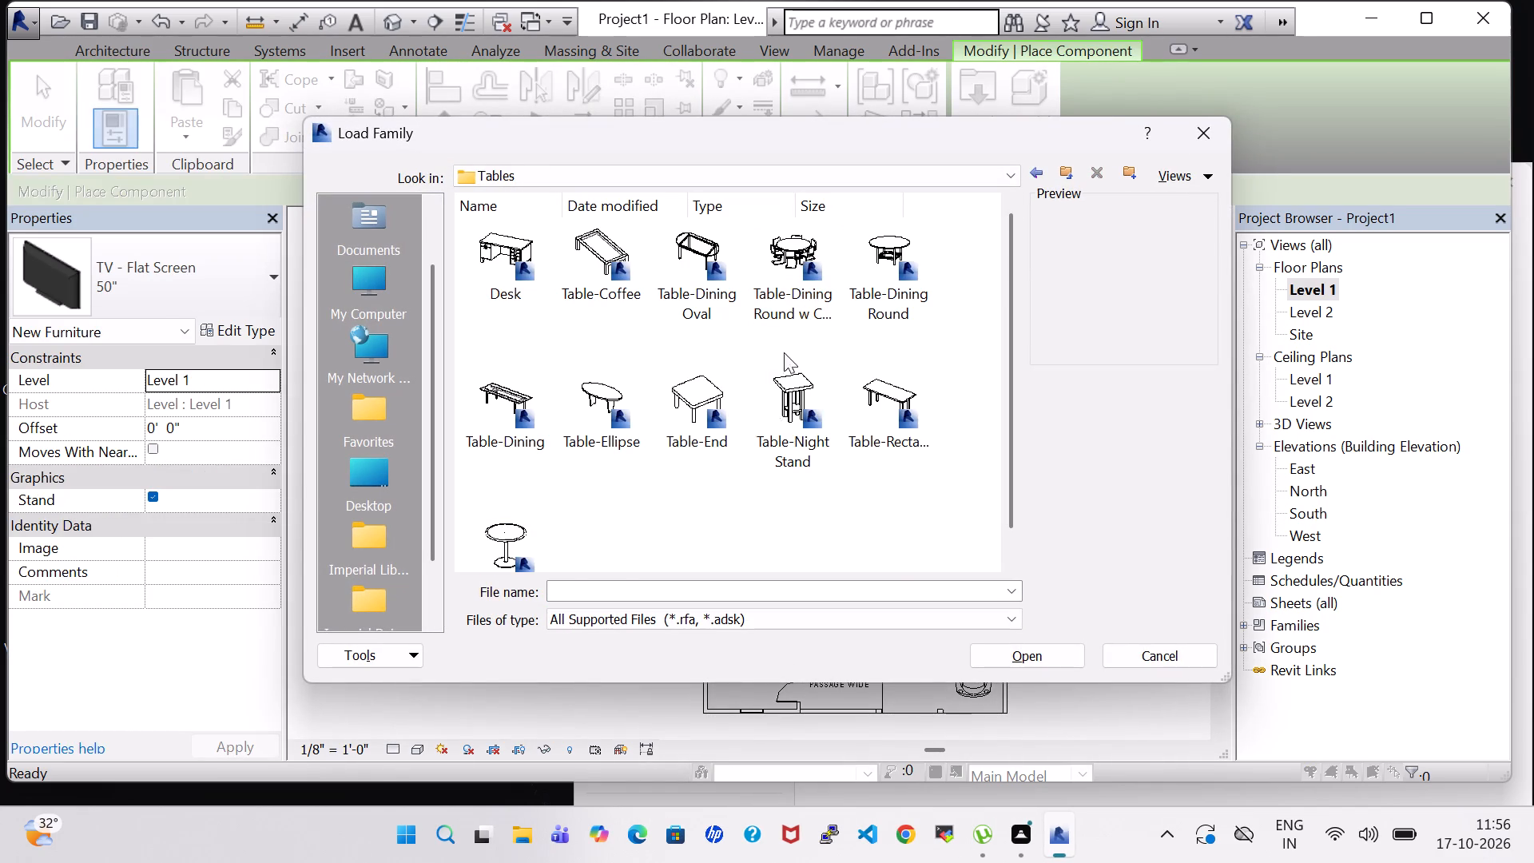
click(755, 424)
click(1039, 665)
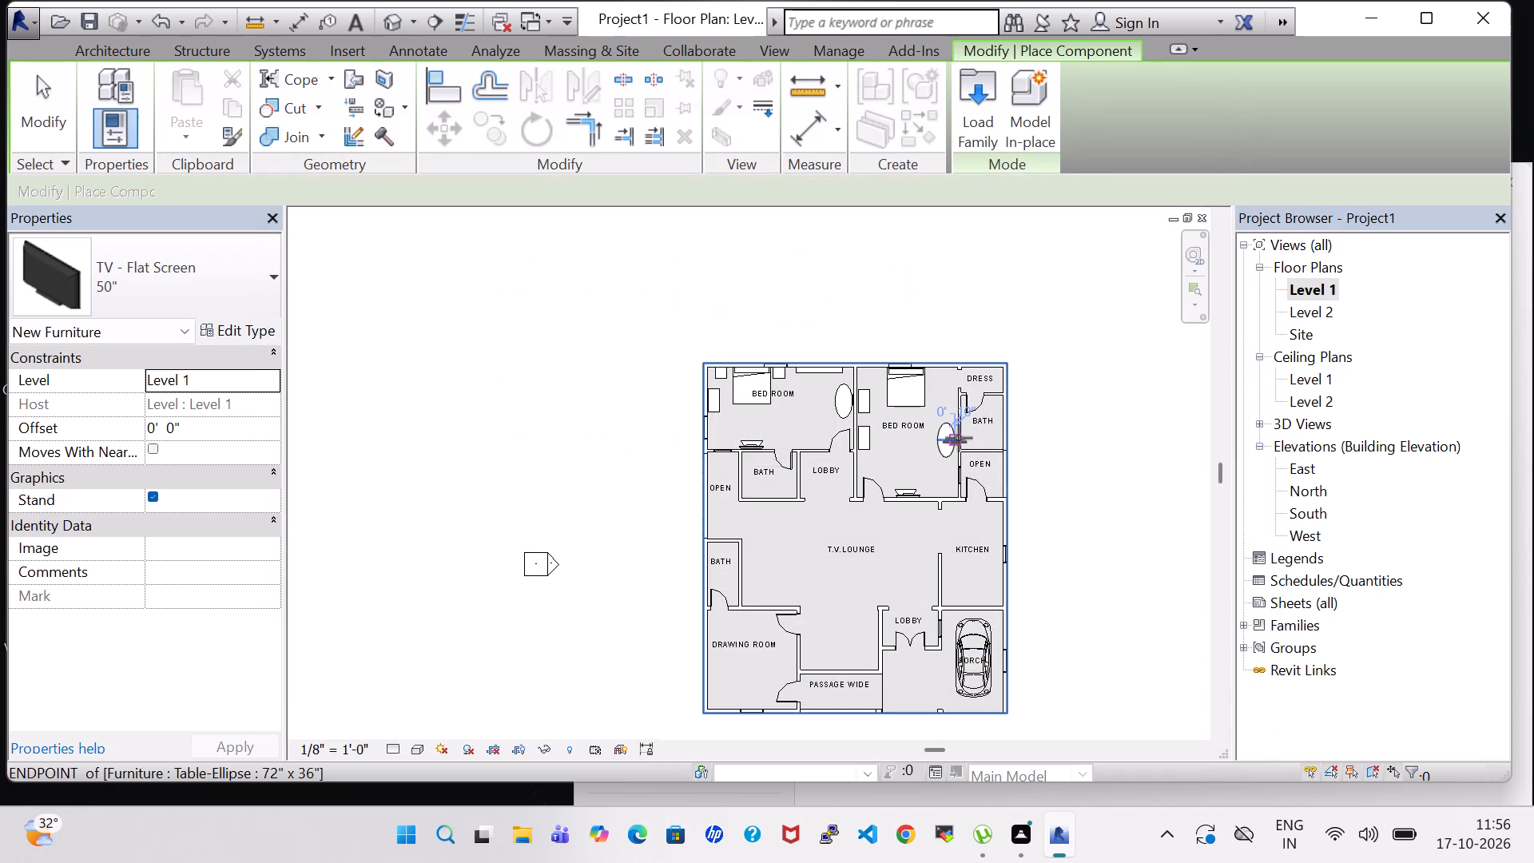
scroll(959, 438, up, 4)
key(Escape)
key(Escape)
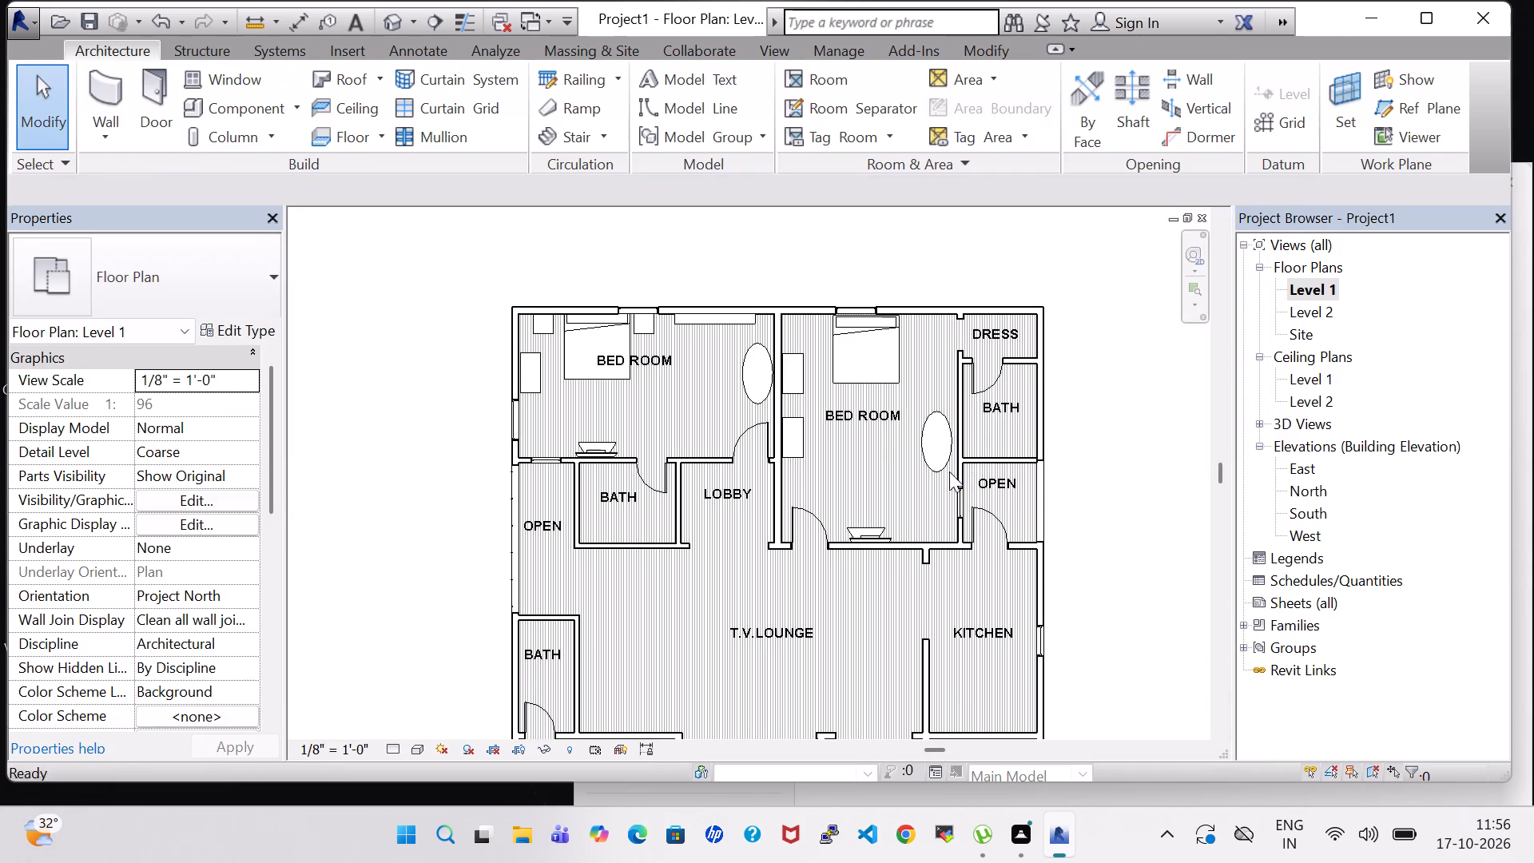
Copy the 24" x 24" x 30" night stand from the smaller bedroom and paste it on the dresser side of the larger bedroom's bed.
click(650, 332)
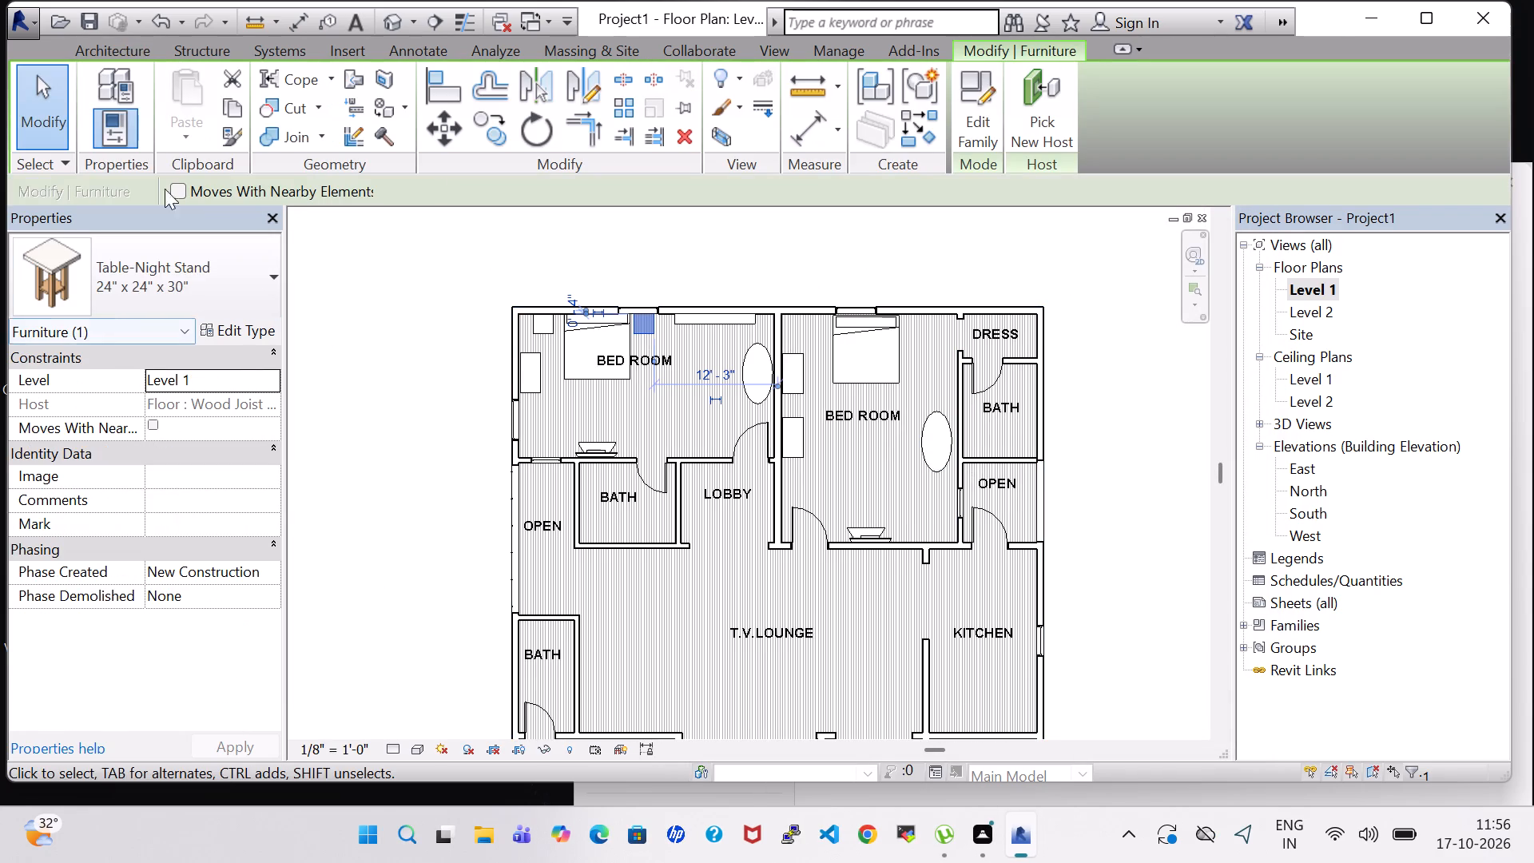
click(236, 112)
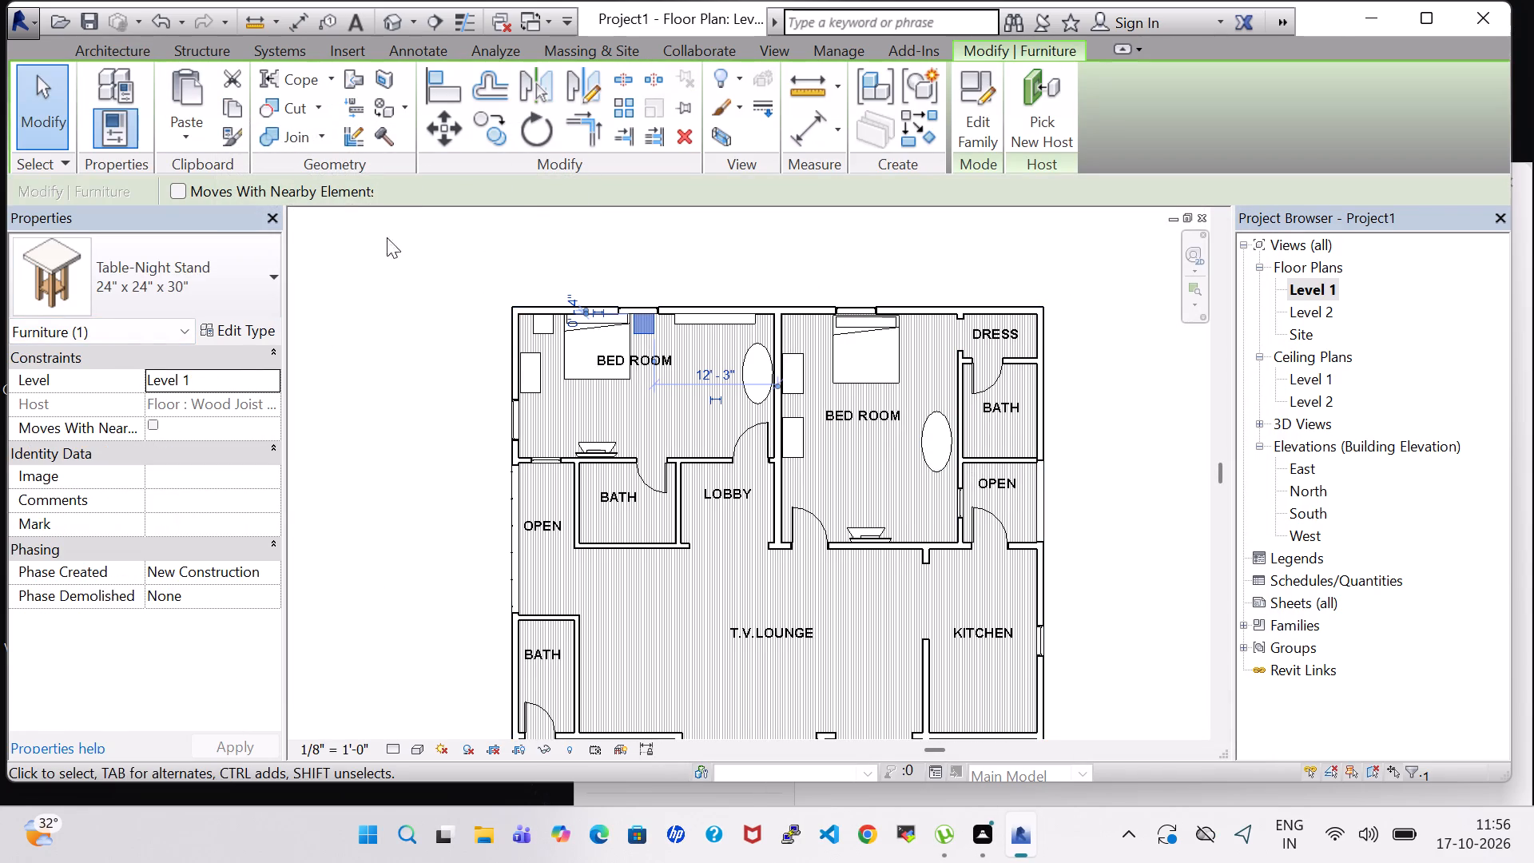
click(185, 129)
click(262, 168)
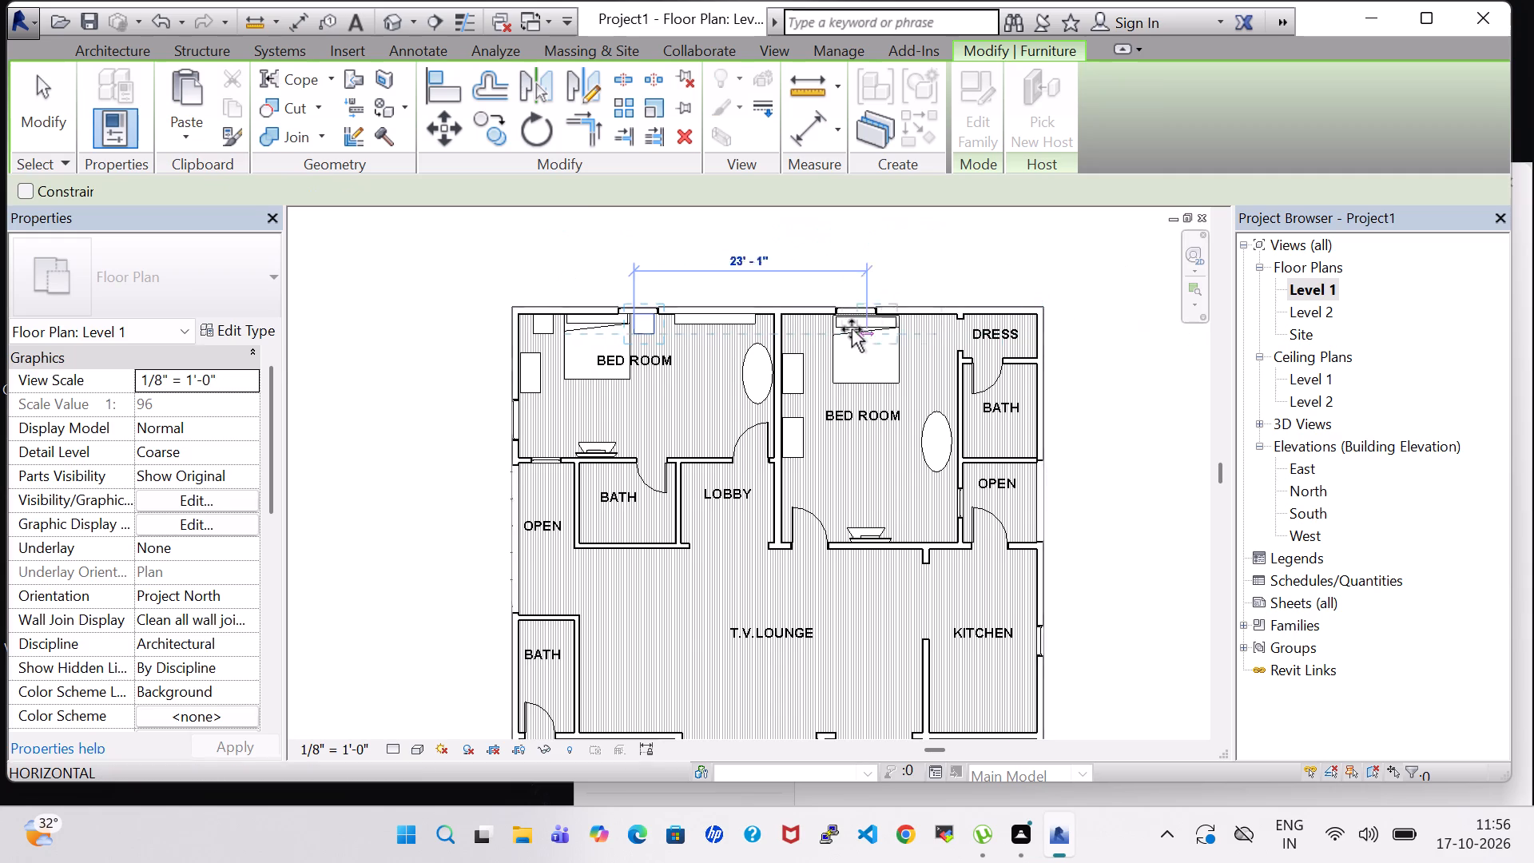
scroll(852, 329, up, 8)
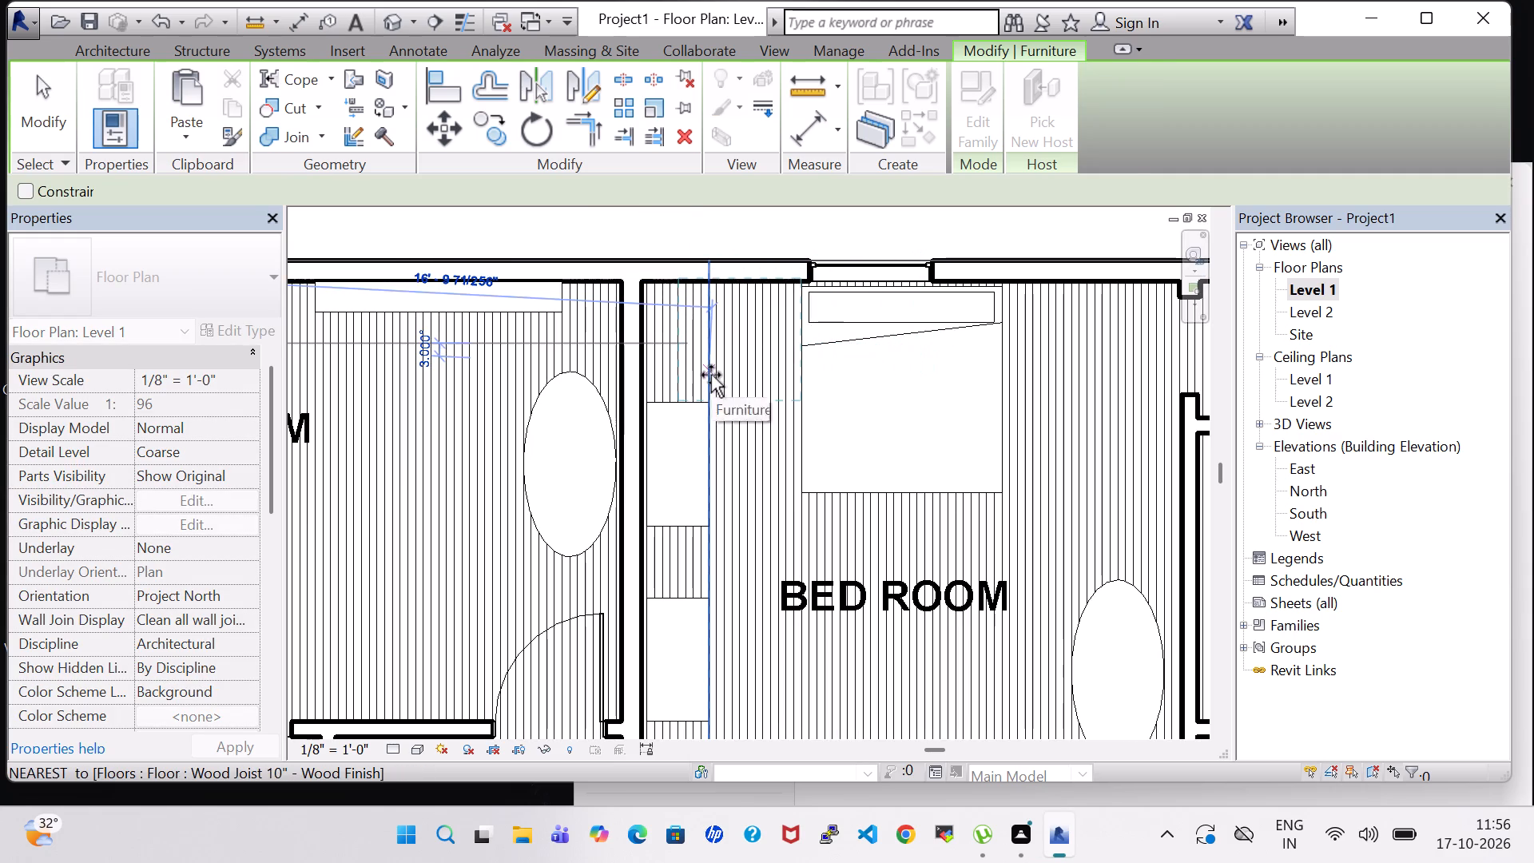
click(711, 375)
click(1057, 114)
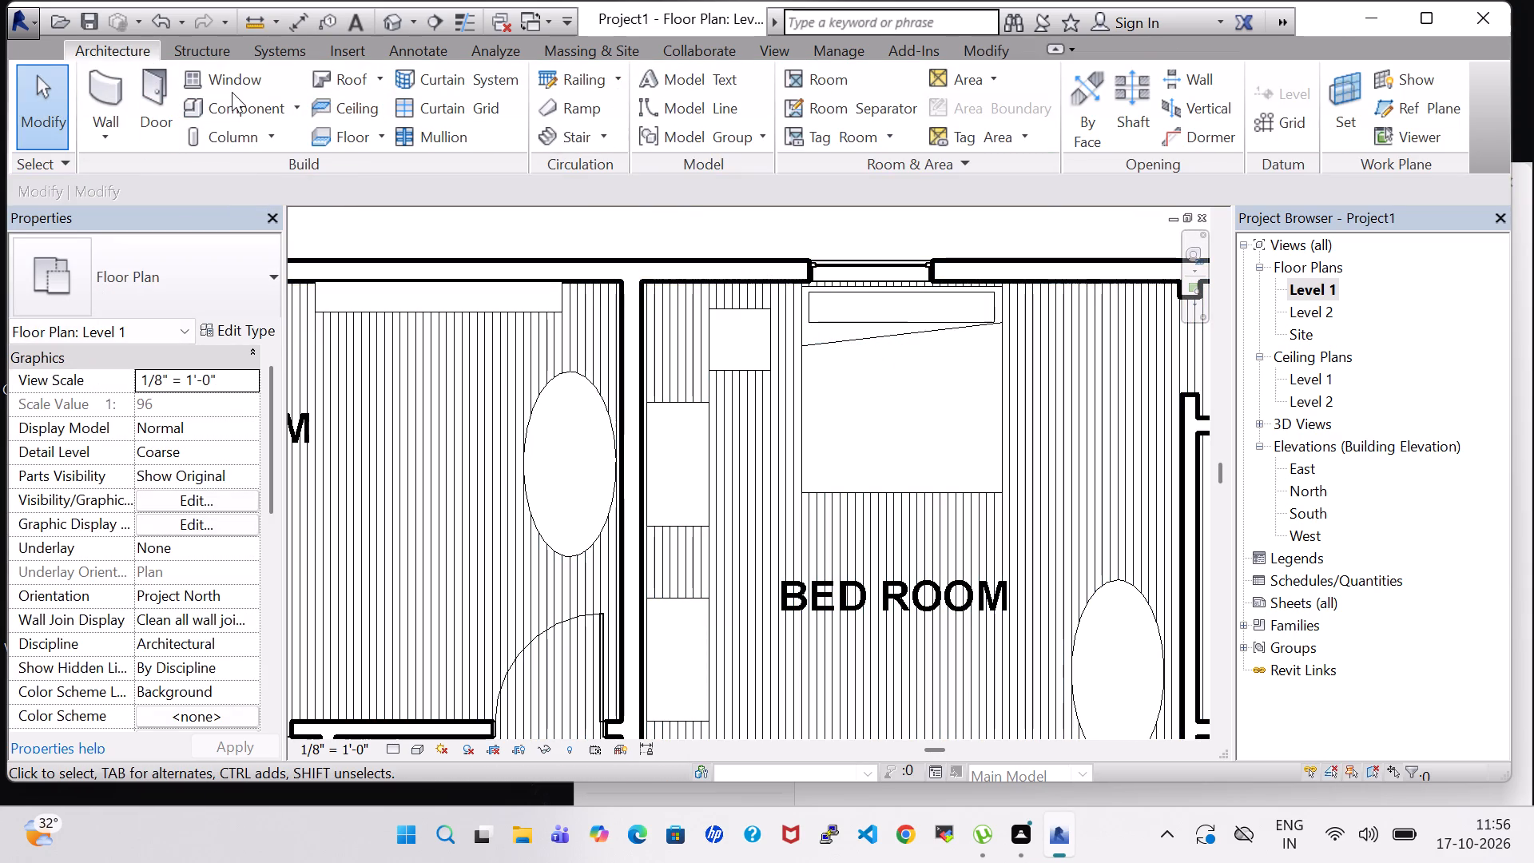
Paste a second night stand on the dressing-room side of the larger bedroom's bed, about 3' 4" from the dressing-room wall.
click(232, 121)
click(229, 113)
click(179, 125)
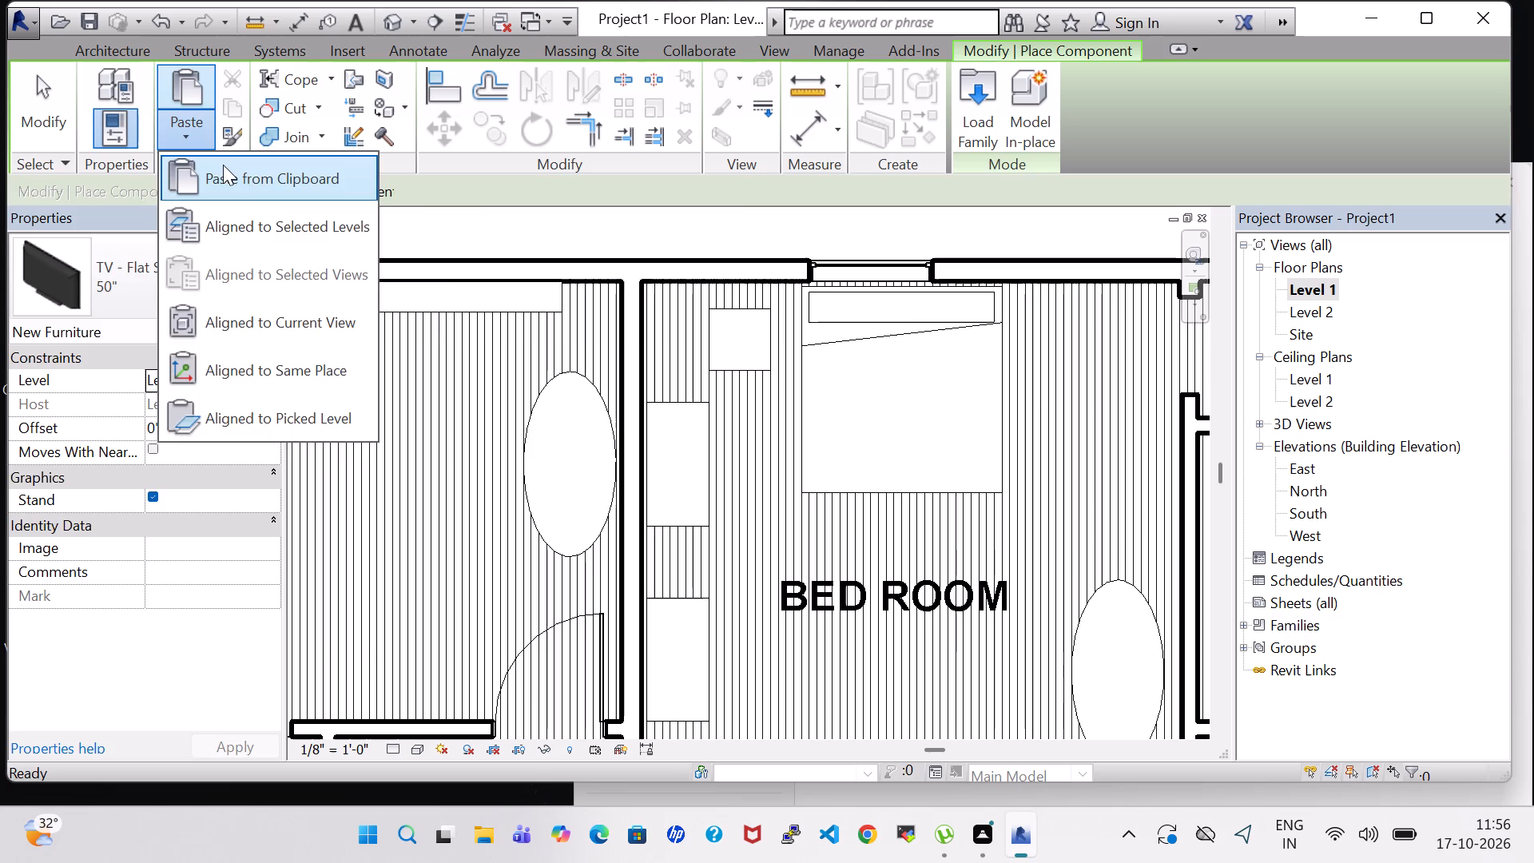
click(223, 165)
middle_drag(1047, 382, 894, 415)
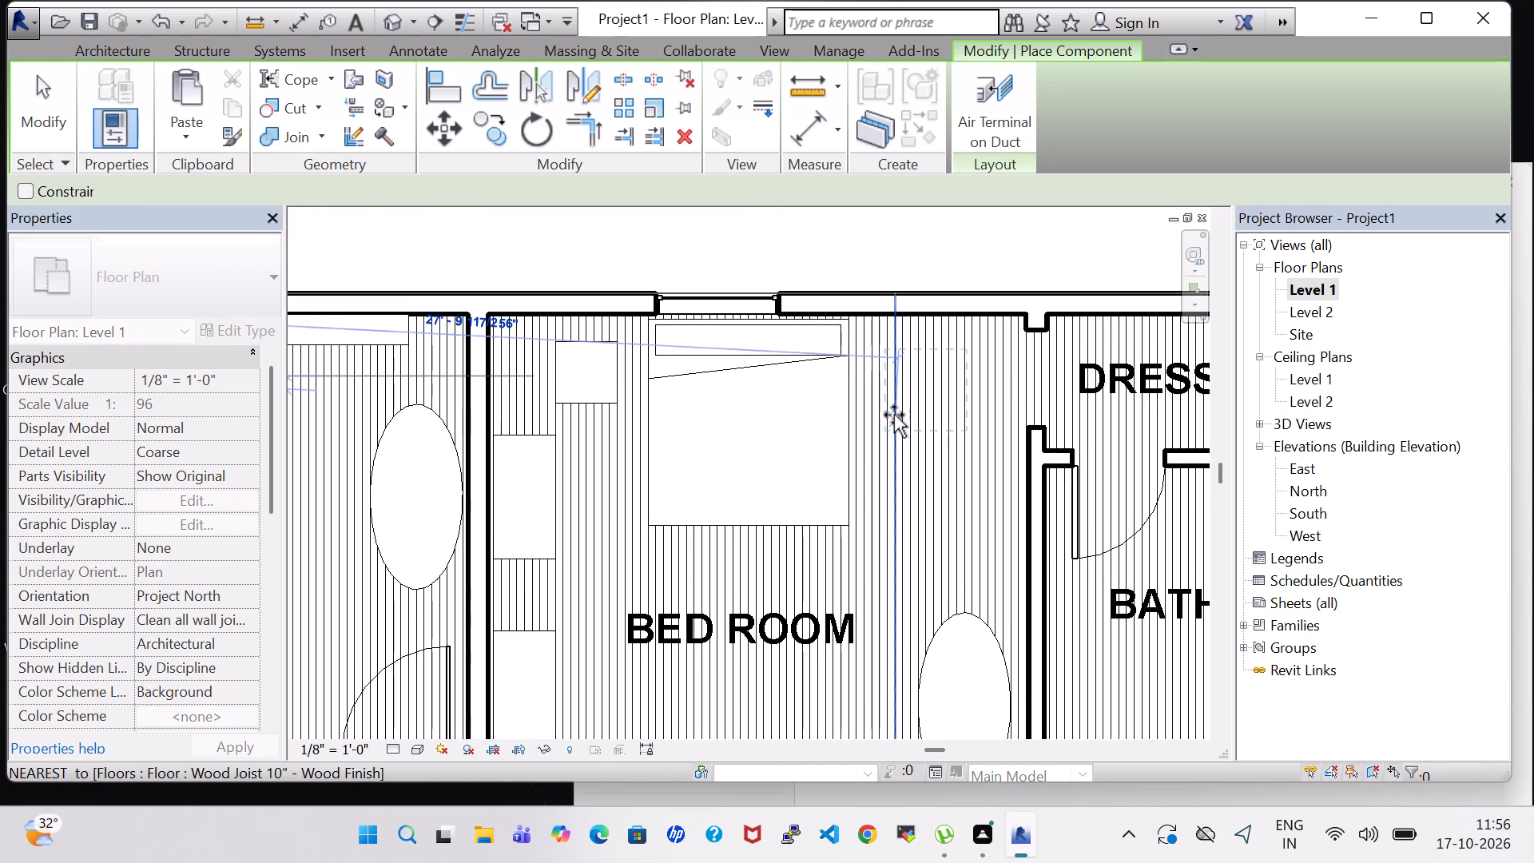
click(874, 402)
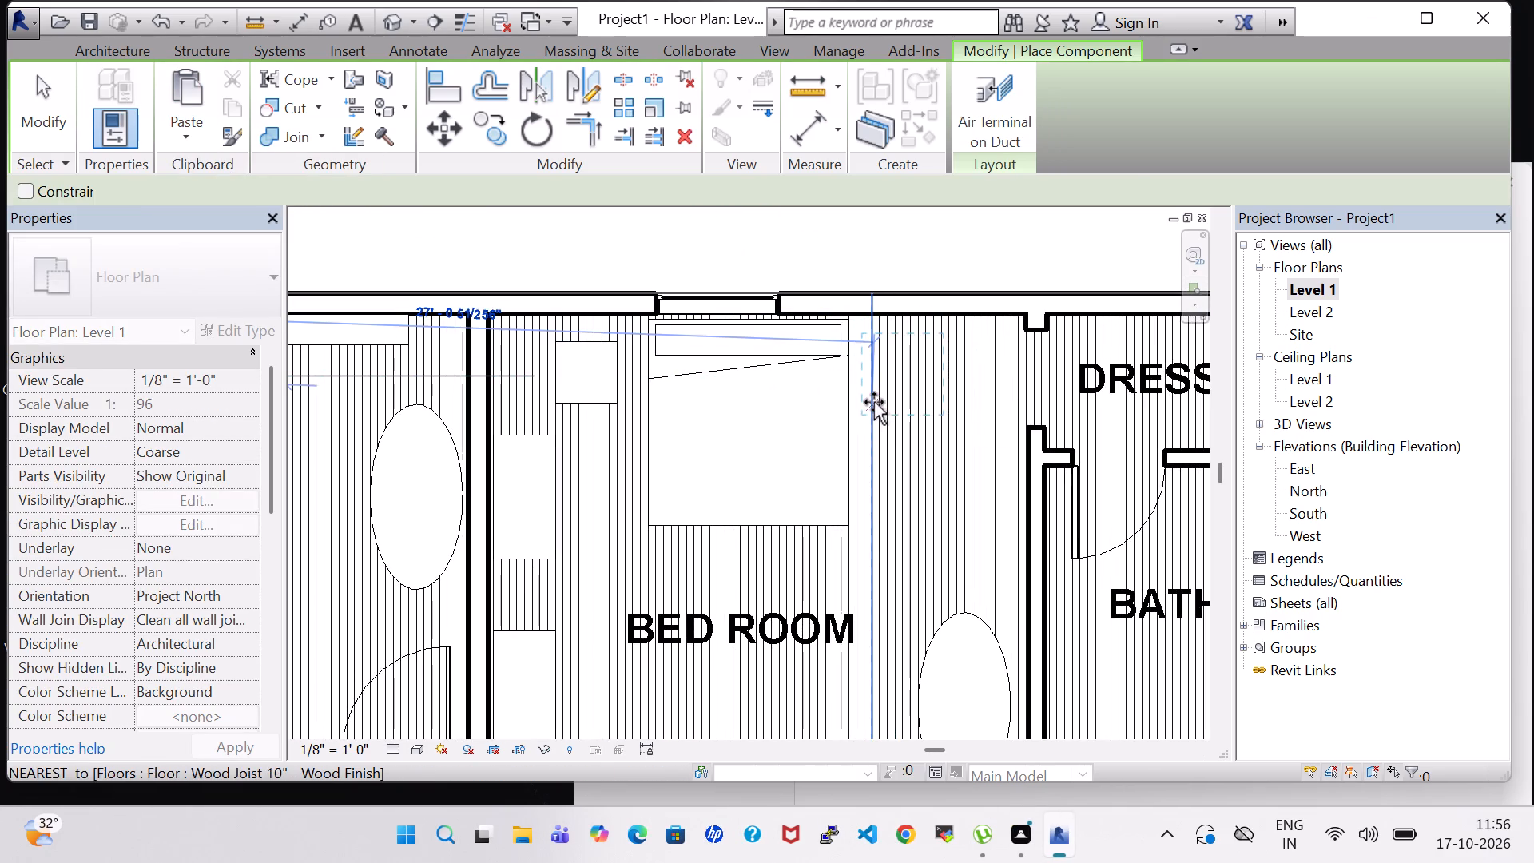
click(1051, 117)
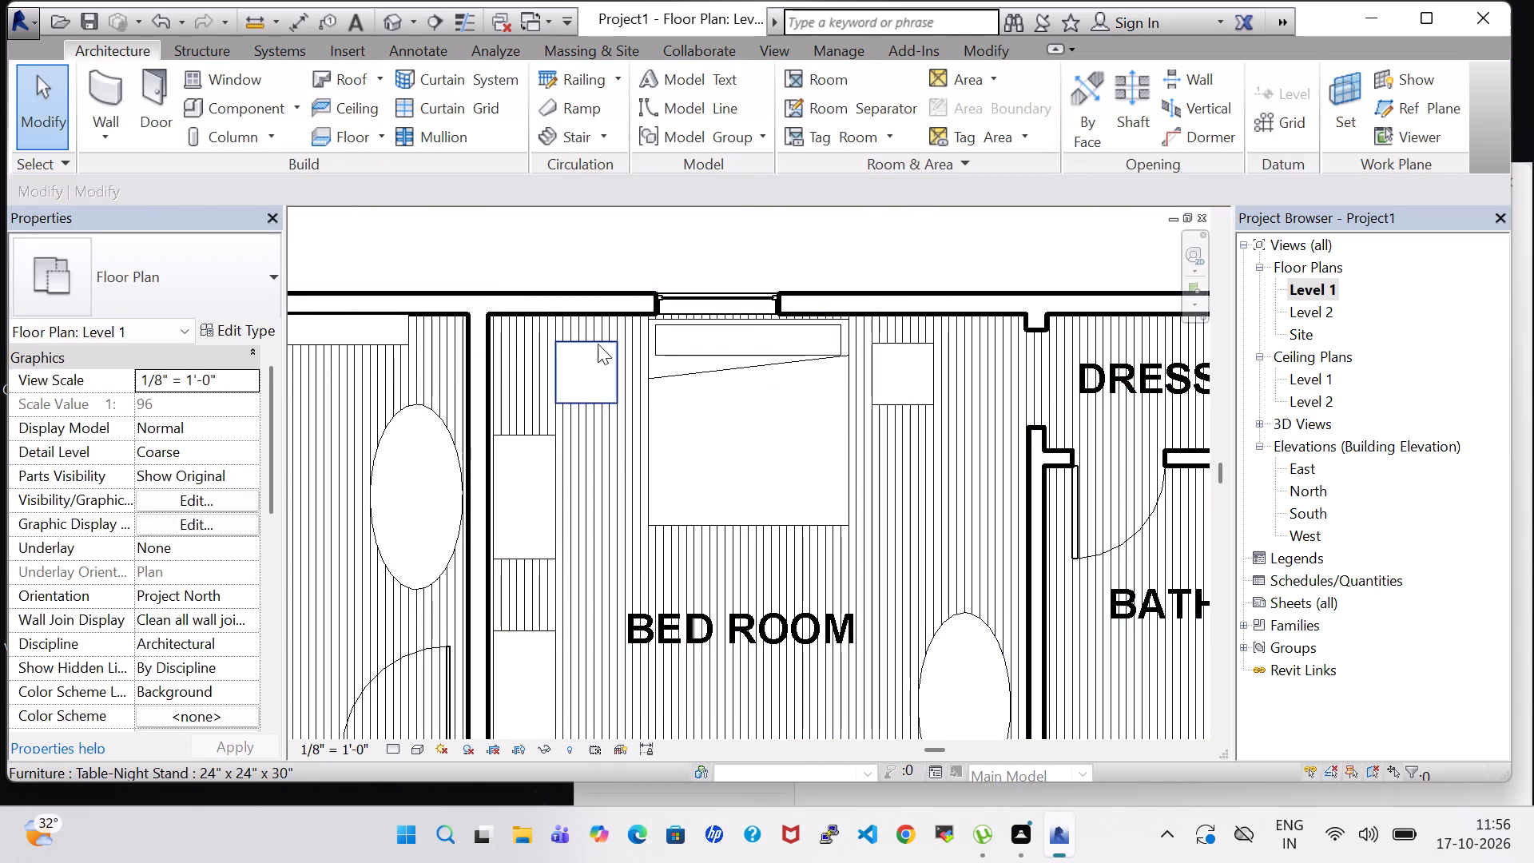
Nudge the dresser-side night stand up near the window wall and closer to the bed, level with the headboard.
click(598, 344)
key(Up)
key(Up)
key(Up)
key(Up)
key(Up)
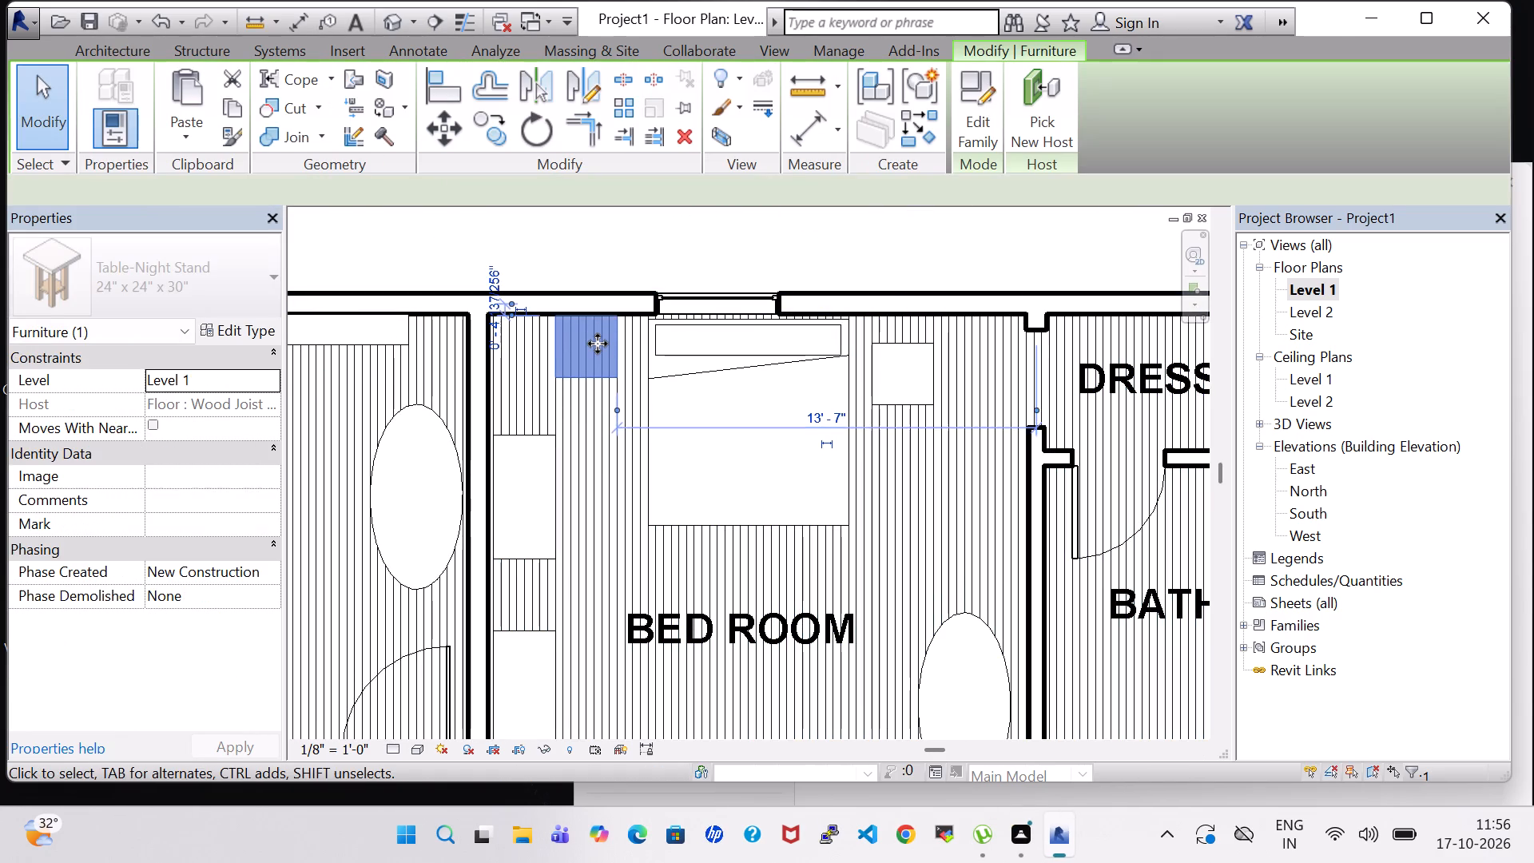
key(Down)
key(Right)
key(Right)
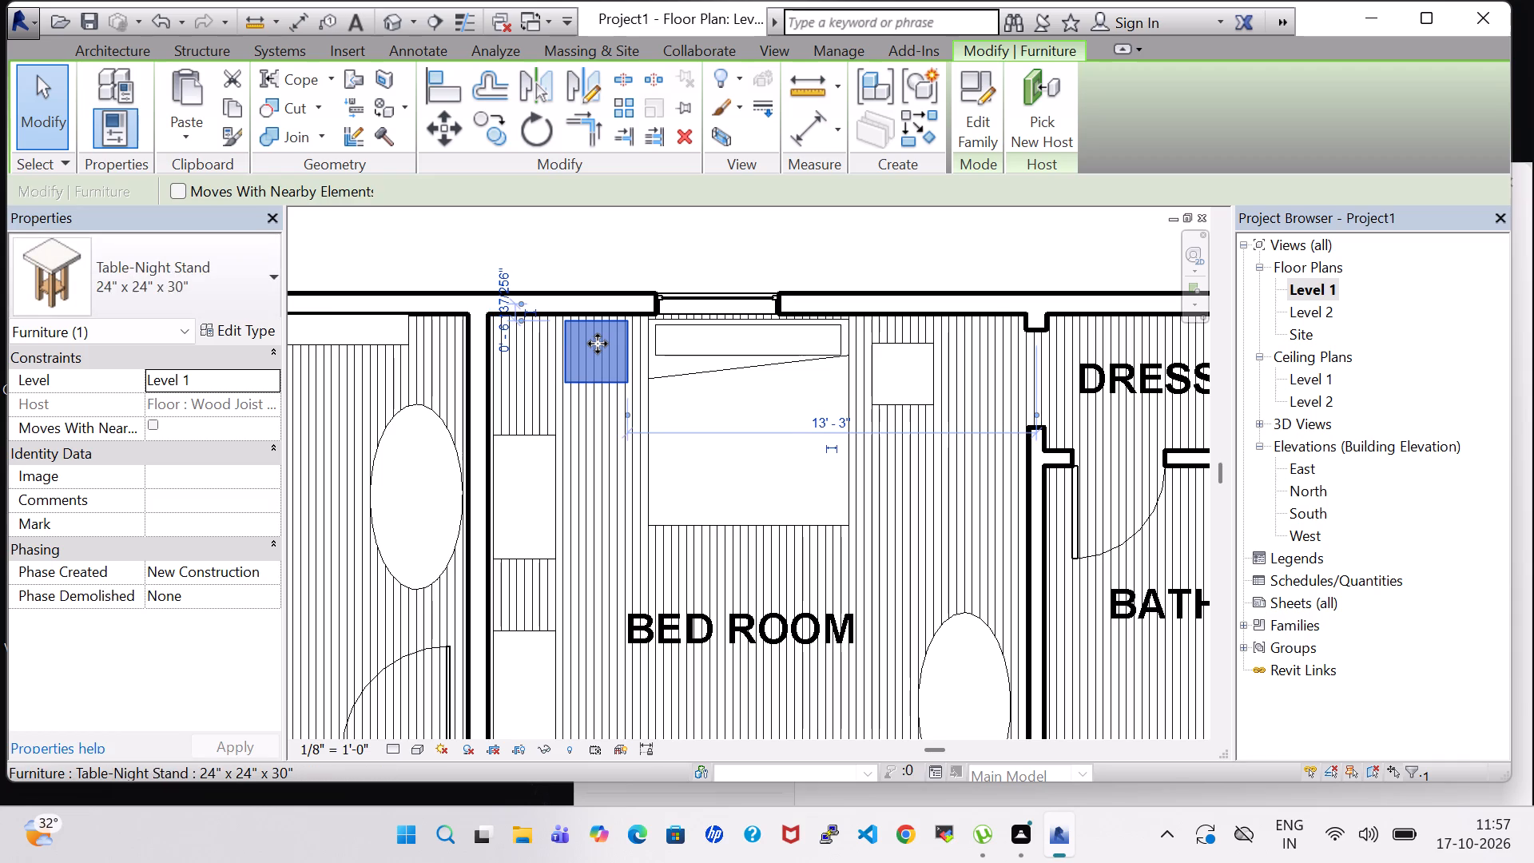
Nudge the dressing-room-side night stand up near the window wall and closer to the bed, about 3' 8" from the dressing-room wall.
click(906, 348)
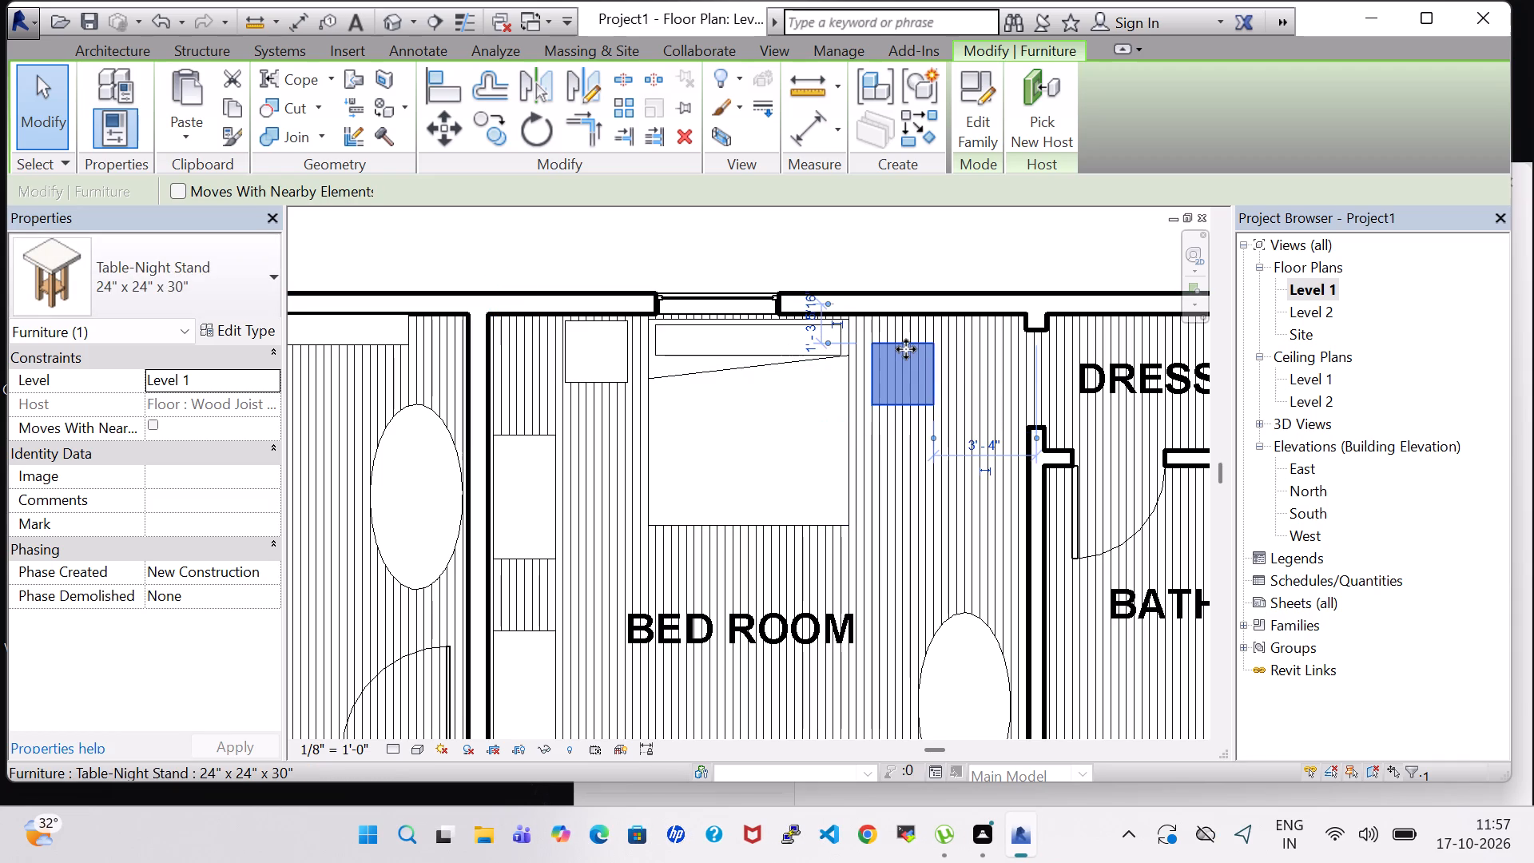
key(Up)
key(Up)
key(Up)
key(Up)
key(Up)
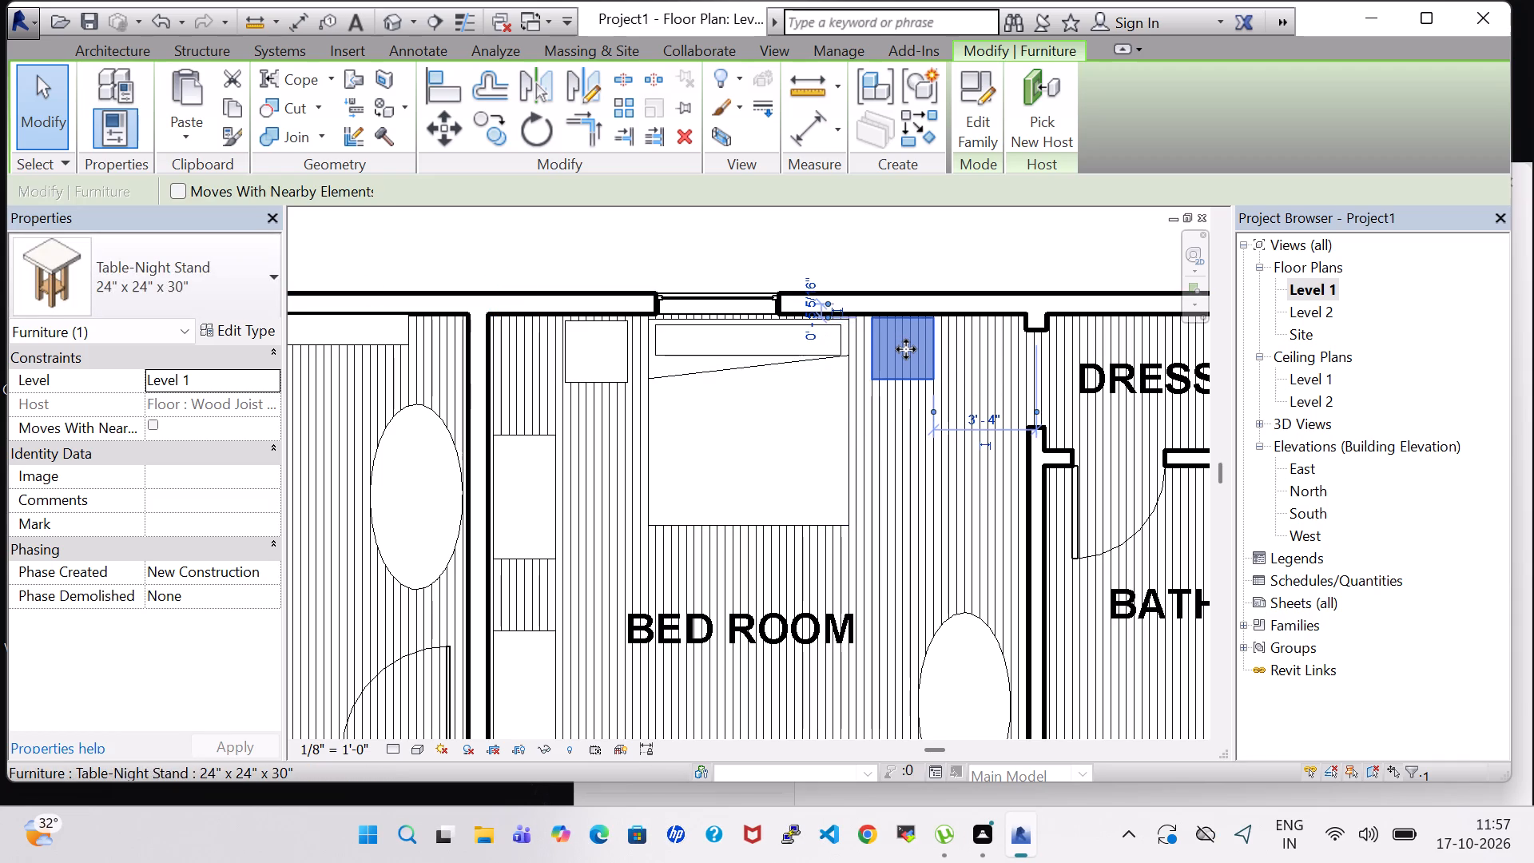
key(Down)
key(Left)
key(Left)
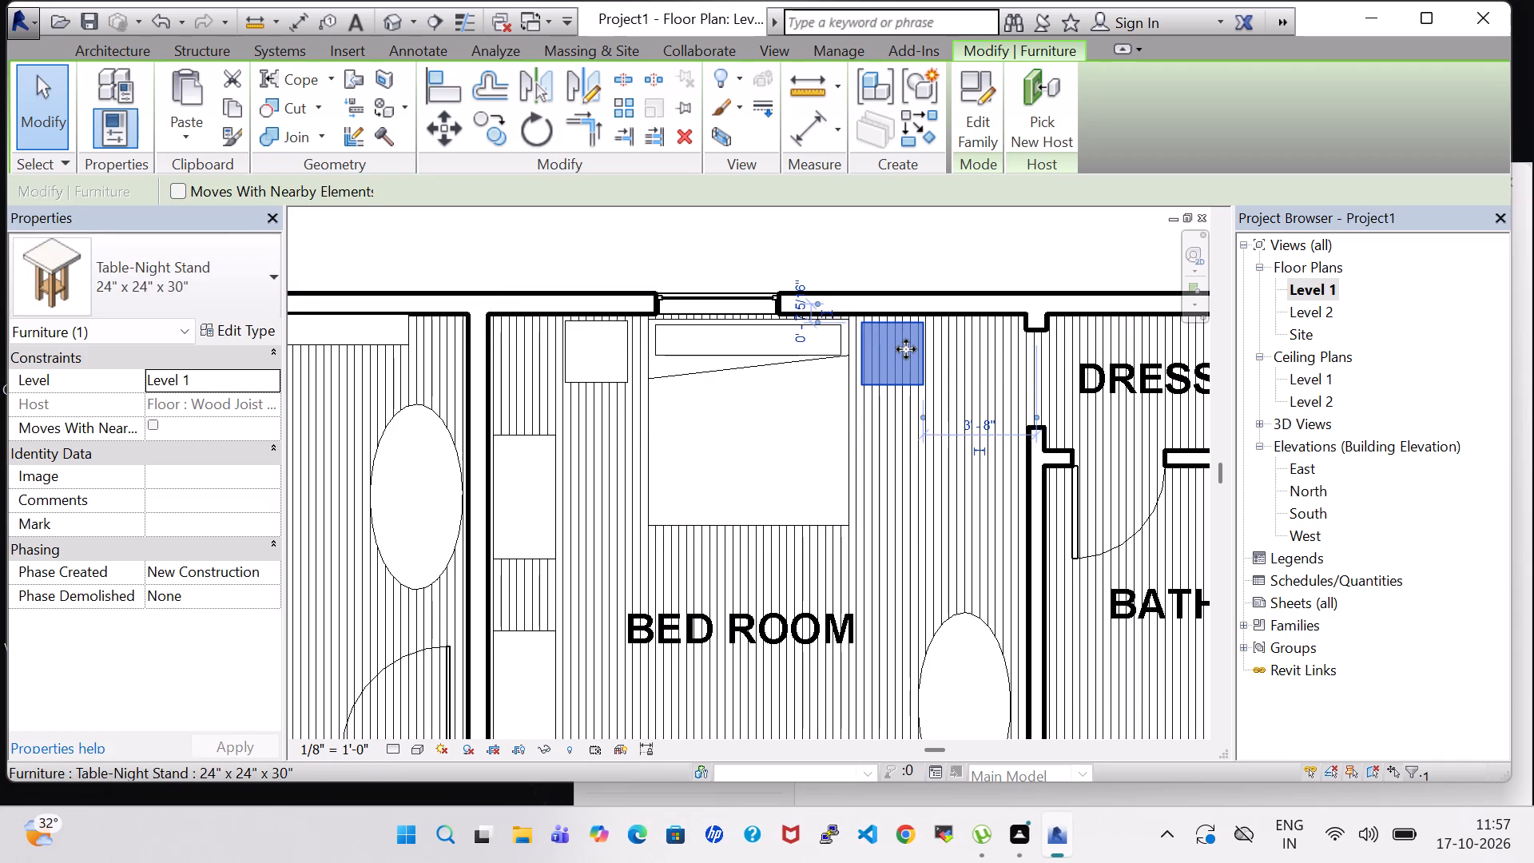
click(907, 265)
Nudge the dresser-side night stand closer to the bed, about 13' 0" from the dressing-room wall.
scroll(907, 265, down, 4)
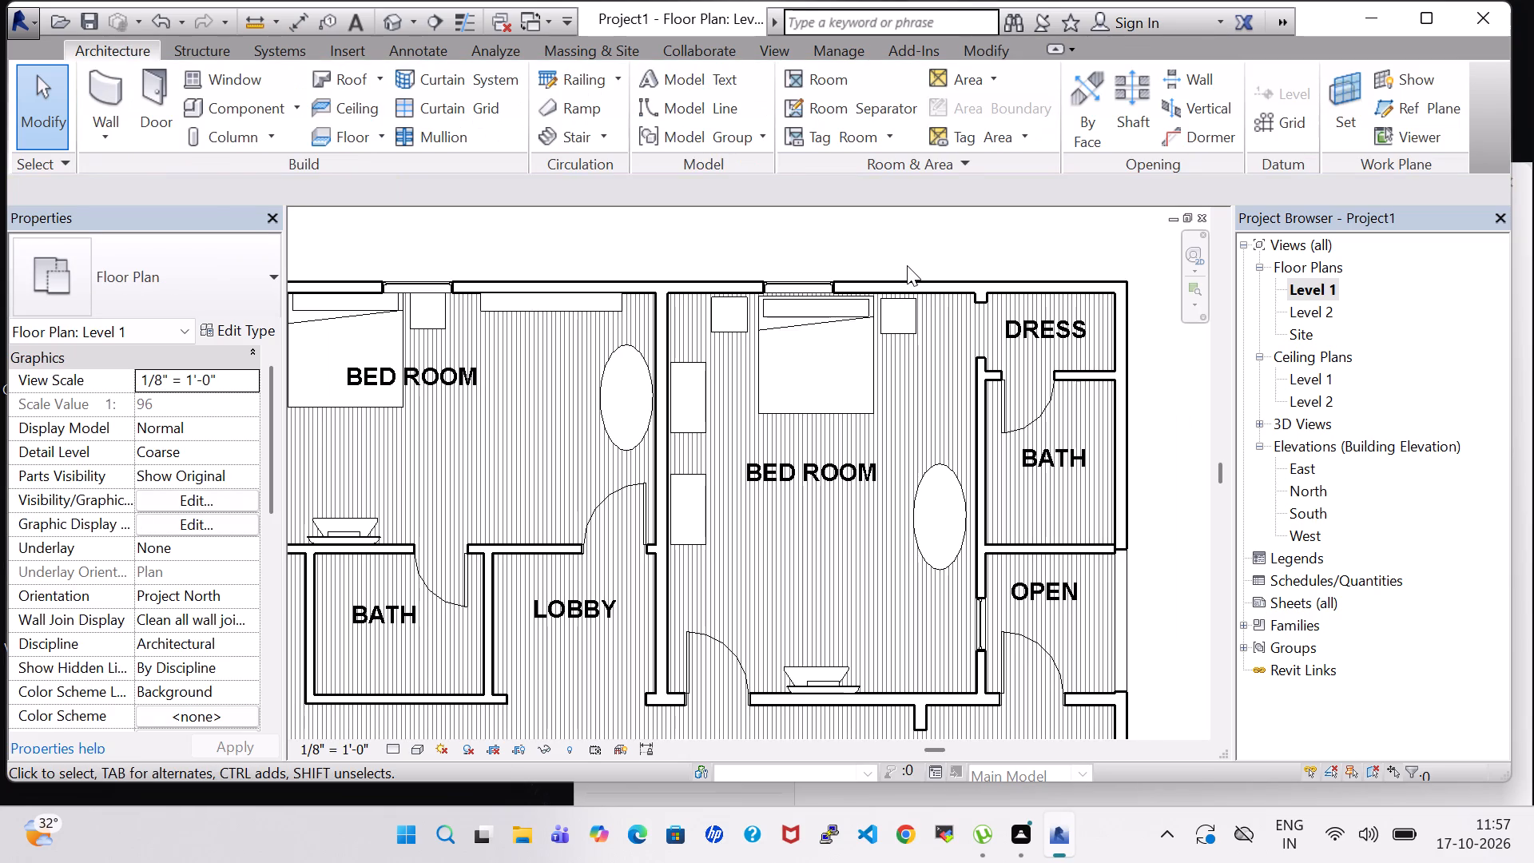
click(745, 320)
key(Right)
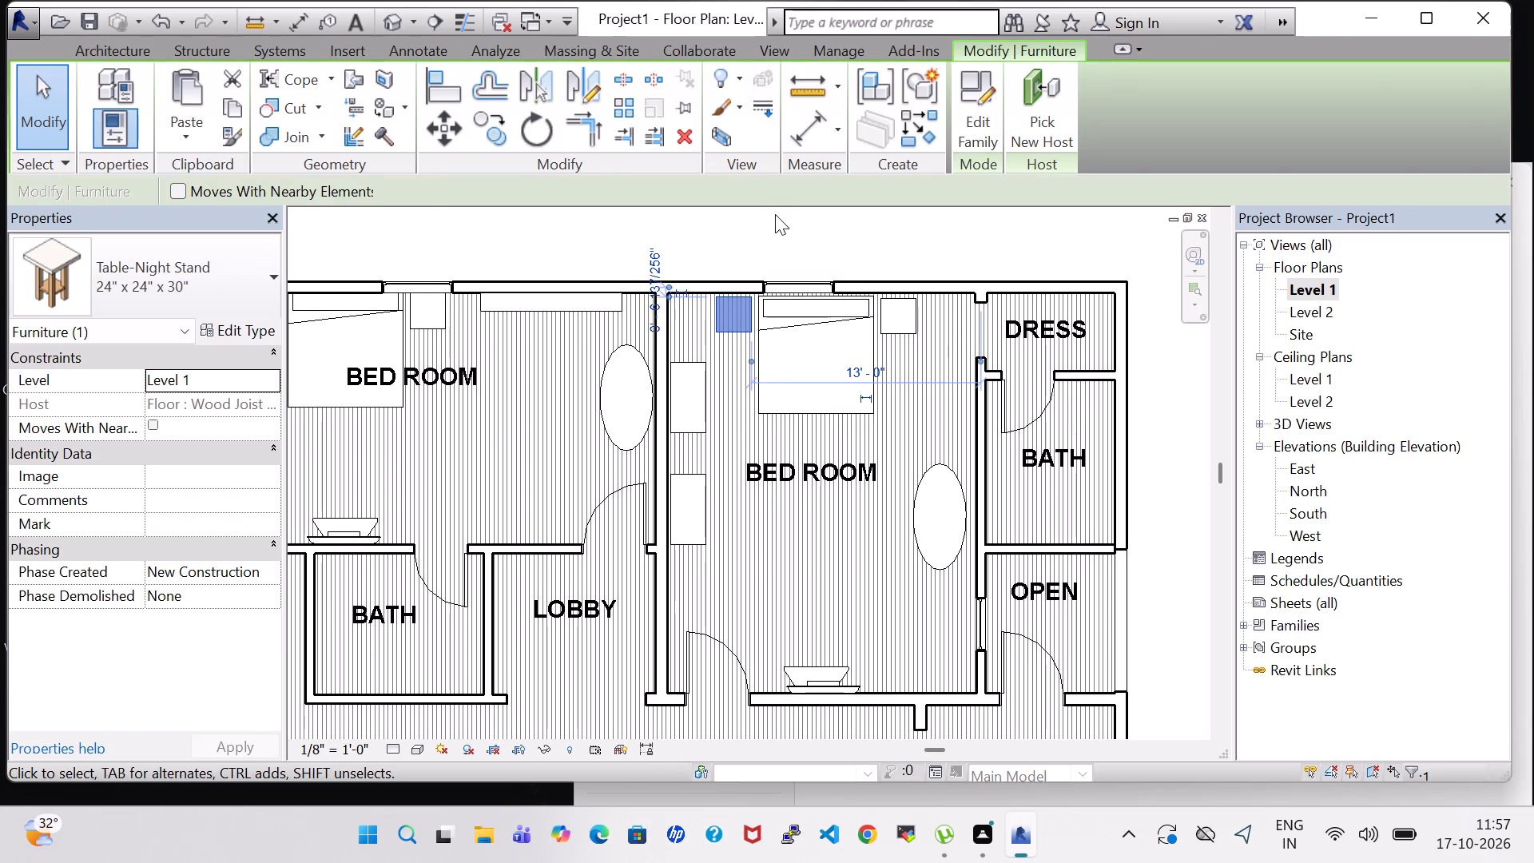
click(797, 240)
Nudge the larger bedroom's 36" x 60" casement window along its wall toward the dressing room, centring it on the bed.
click(807, 283)
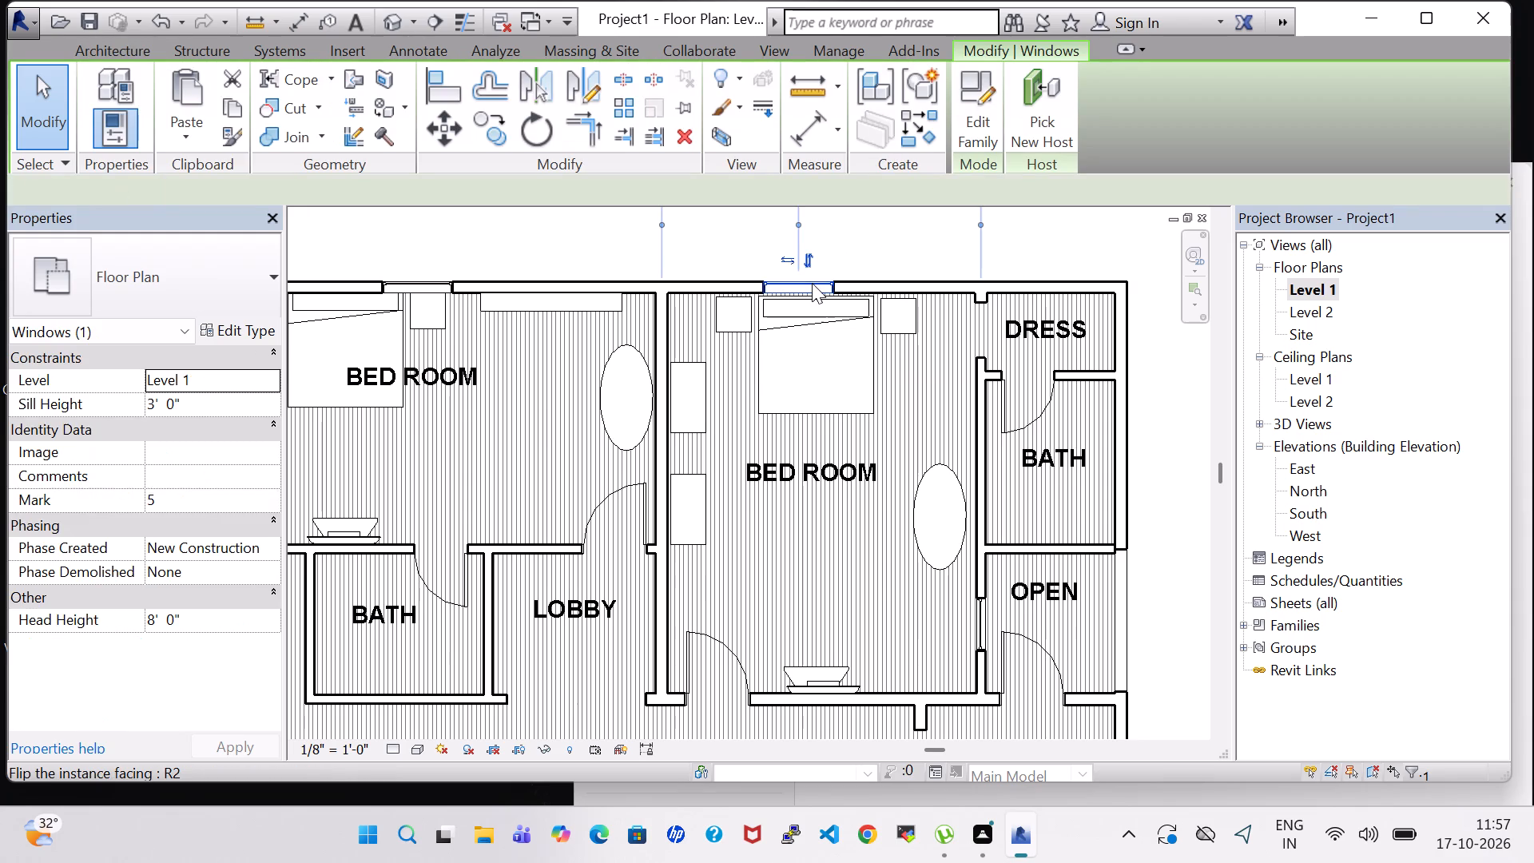
key(Right)
key(Right)
key(Right)
key(Right)
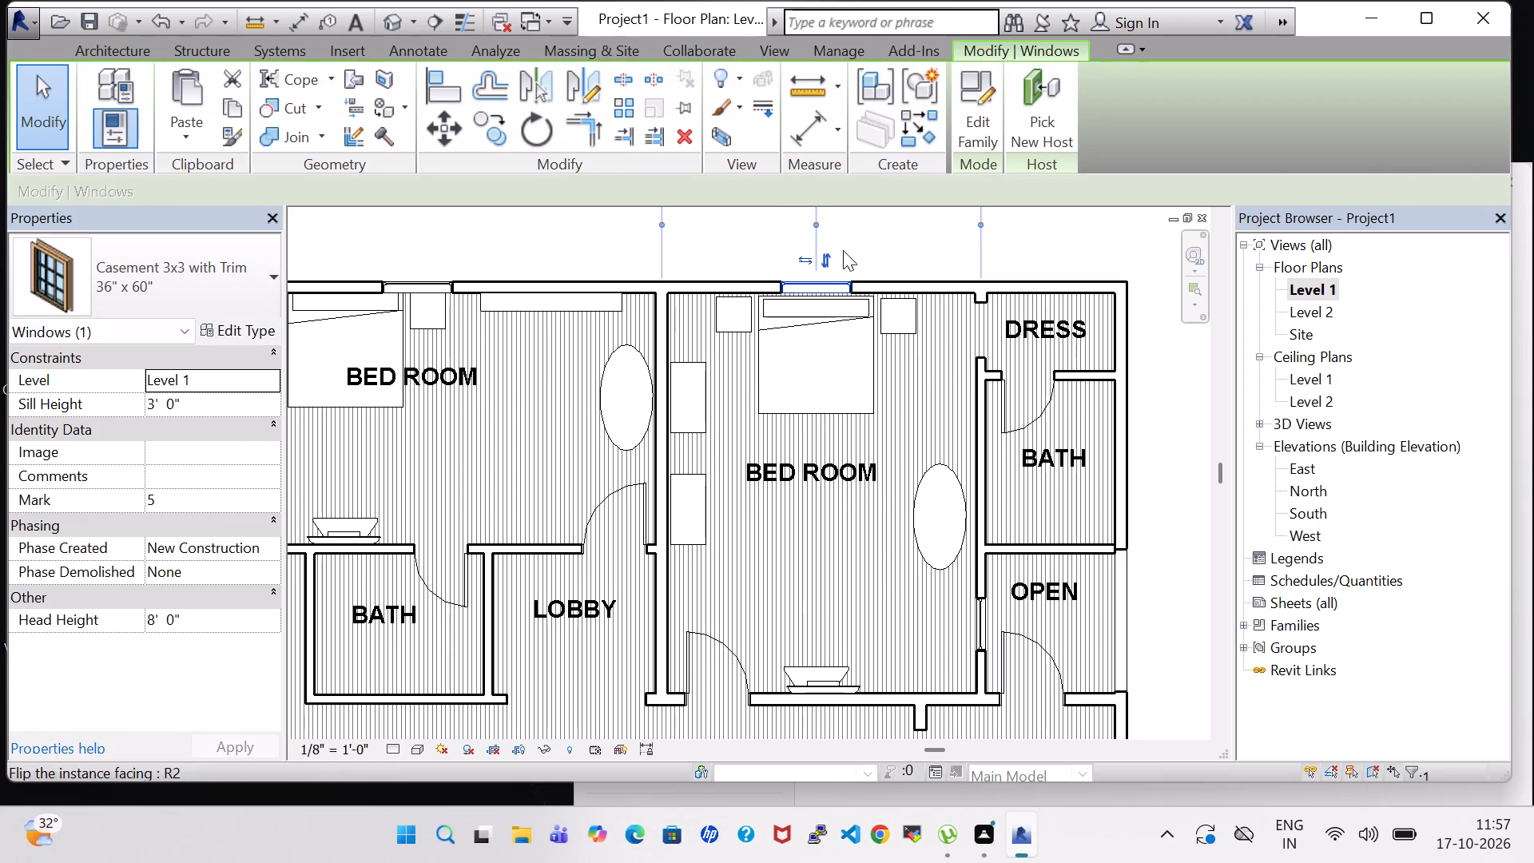
Delete the larger bedroom's dresser nearer the entry door, along the wall shared with the other bedroom.
click(885, 237)
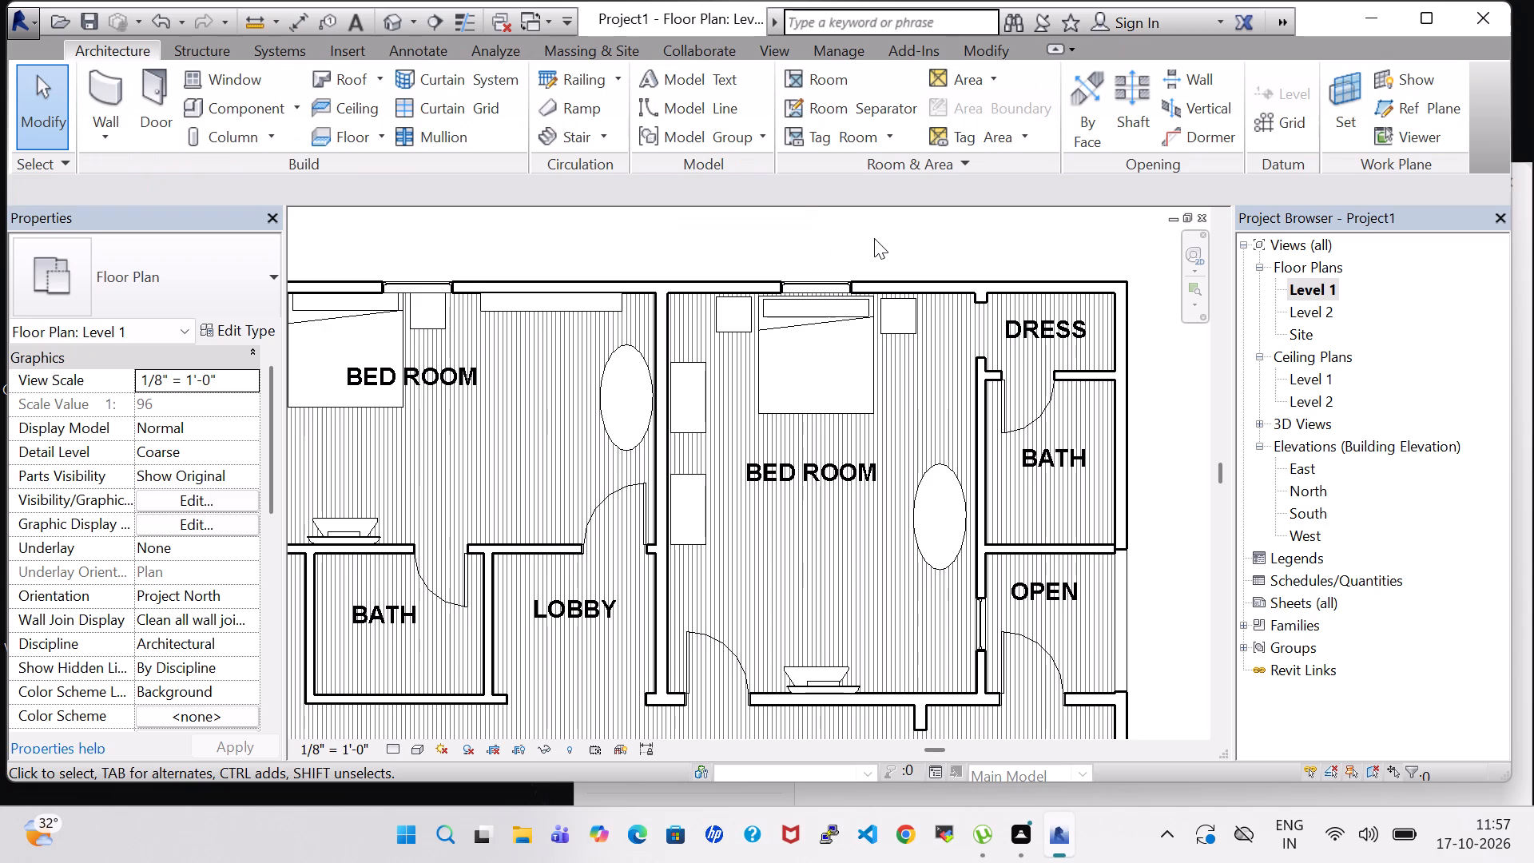
click(697, 512)
key(Delete)
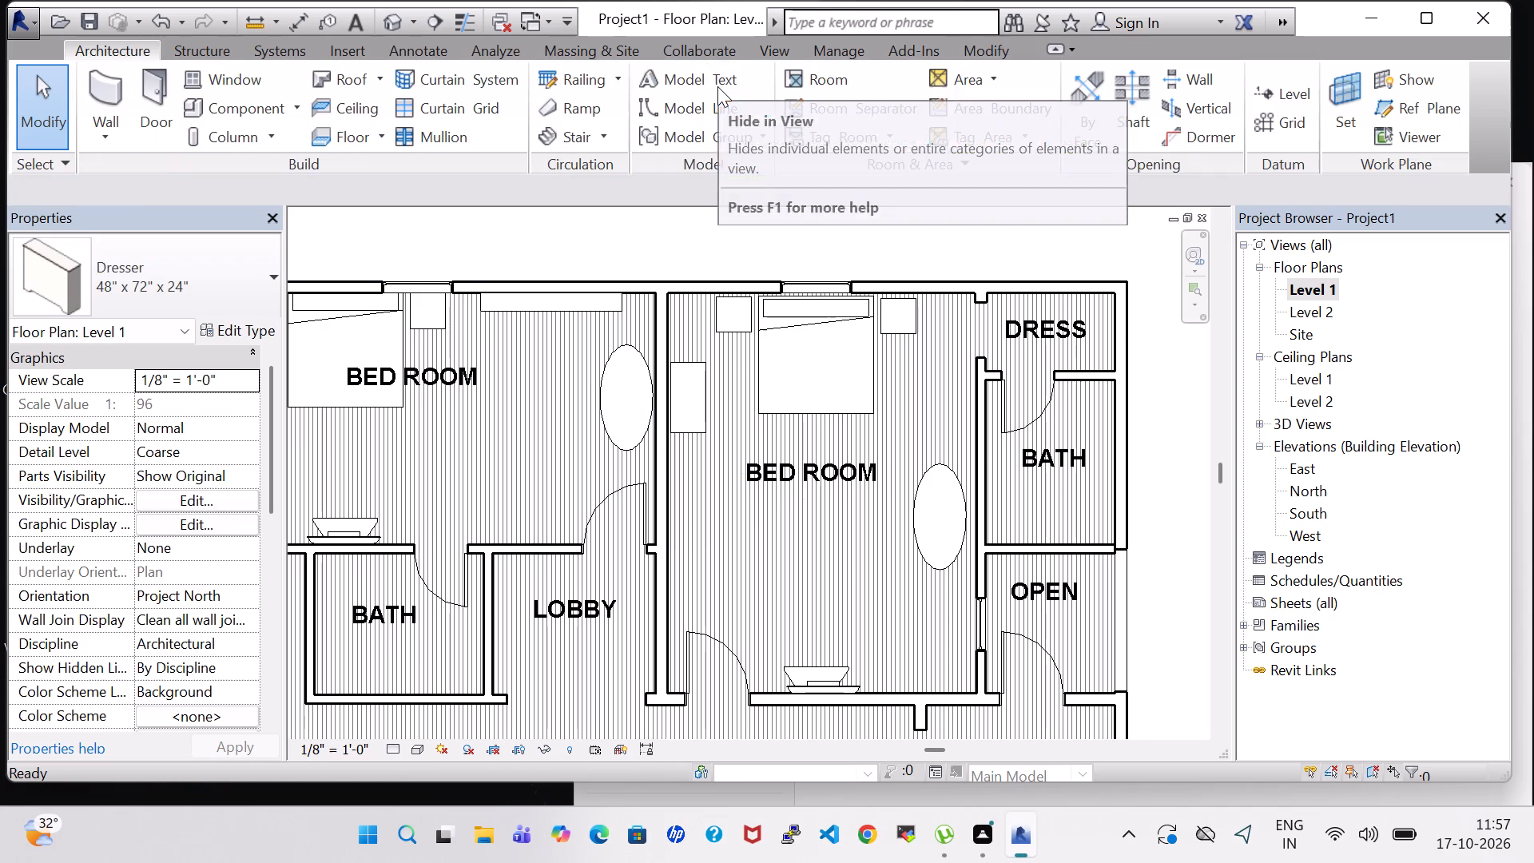
Load the Entertainment Center family from the US Imperial library's Furniture > Storage folder for placement.
click(198, 107)
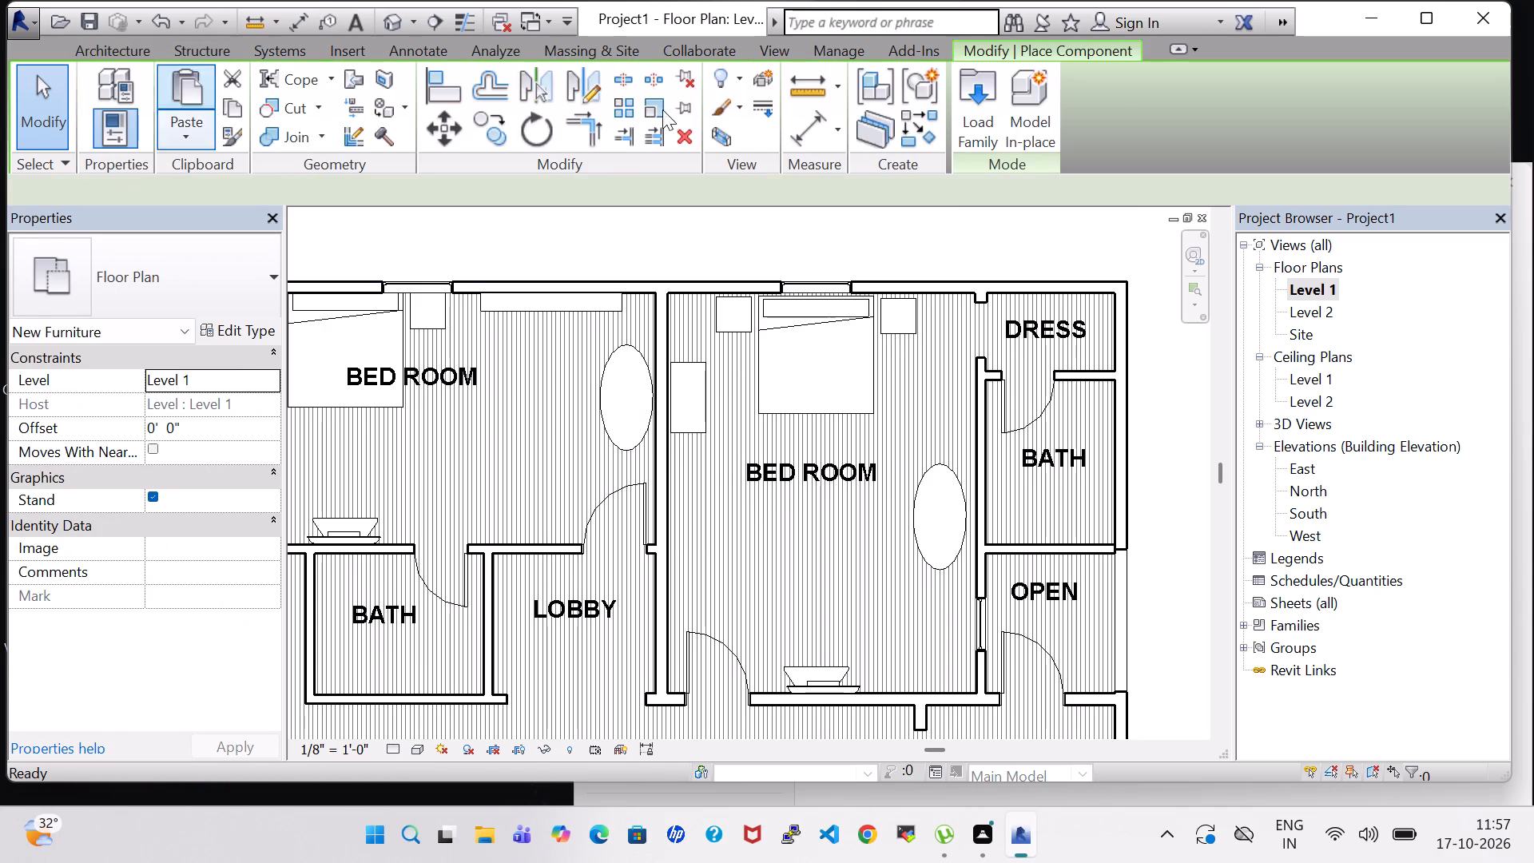
click(982, 115)
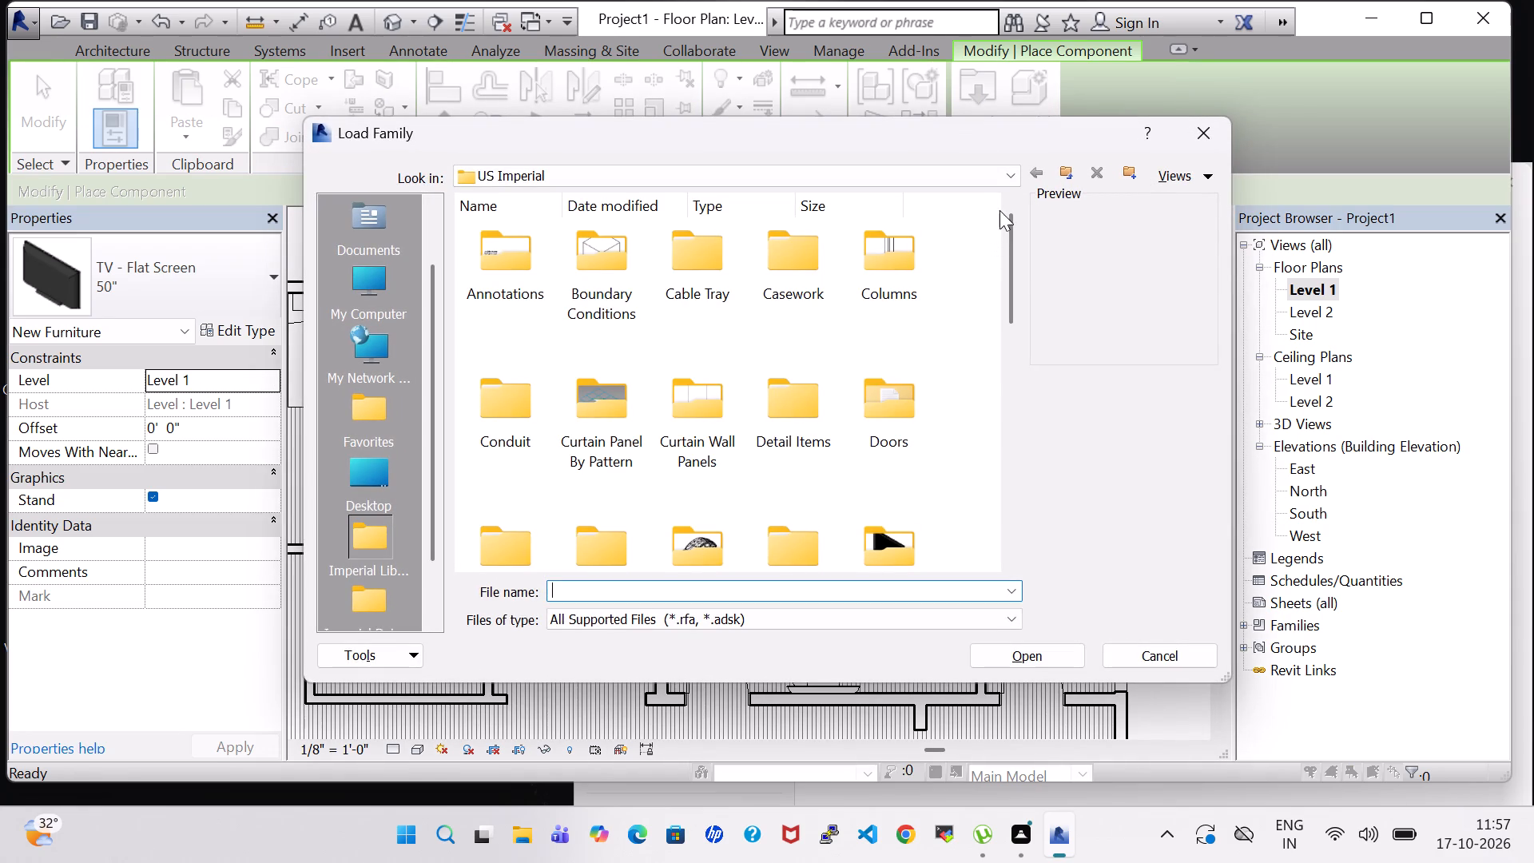
scroll(985, 237, down, 1)
scroll(757, 388, down, 1)
scroll(799, 354, up, 2)
scroll(837, 380, down, 1)
double_click(864, 342)
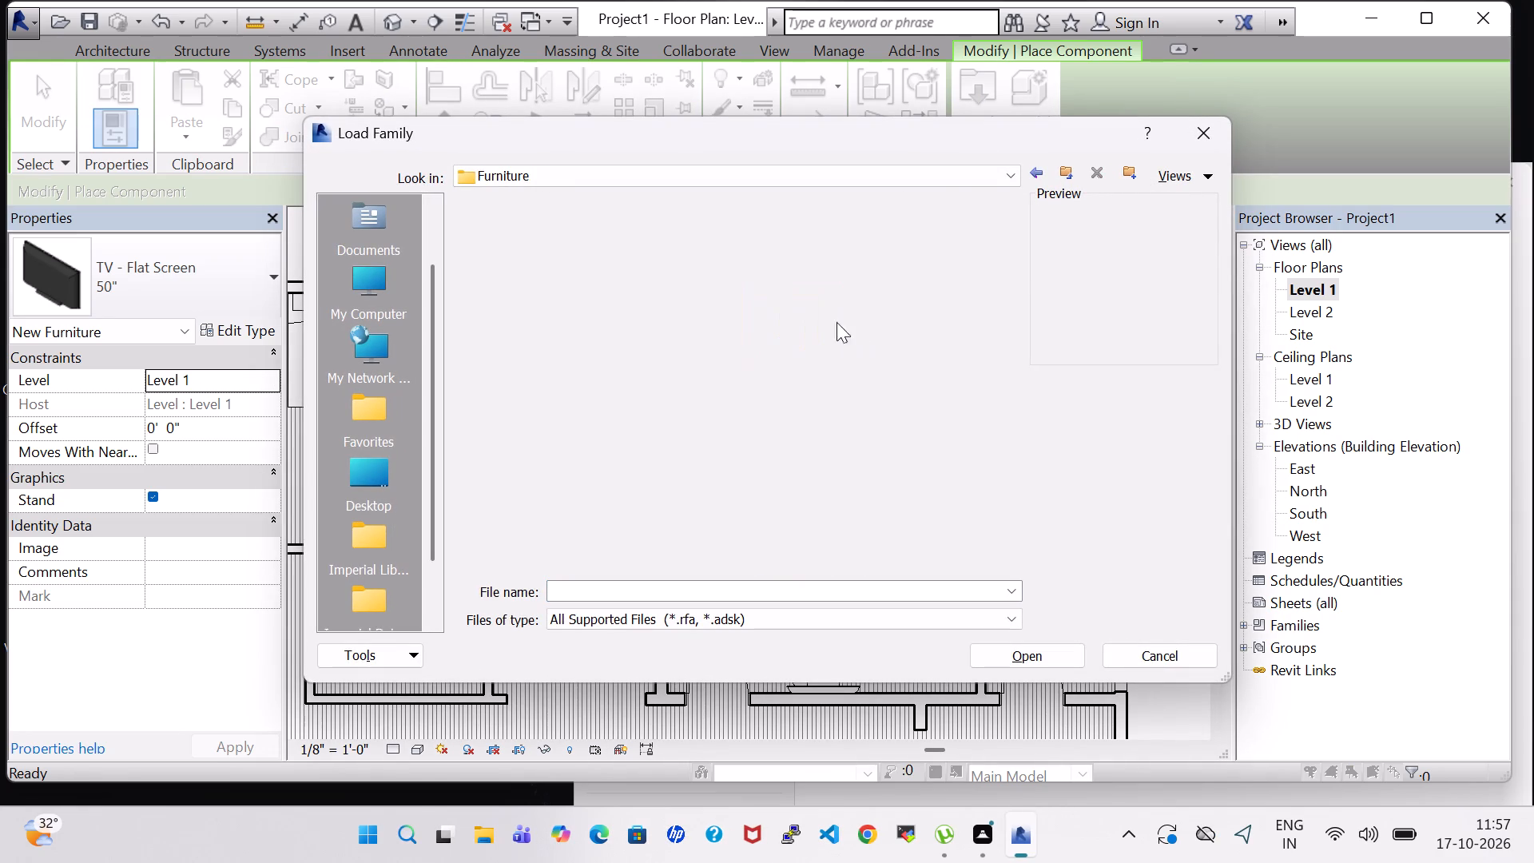
double_click(714, 253)
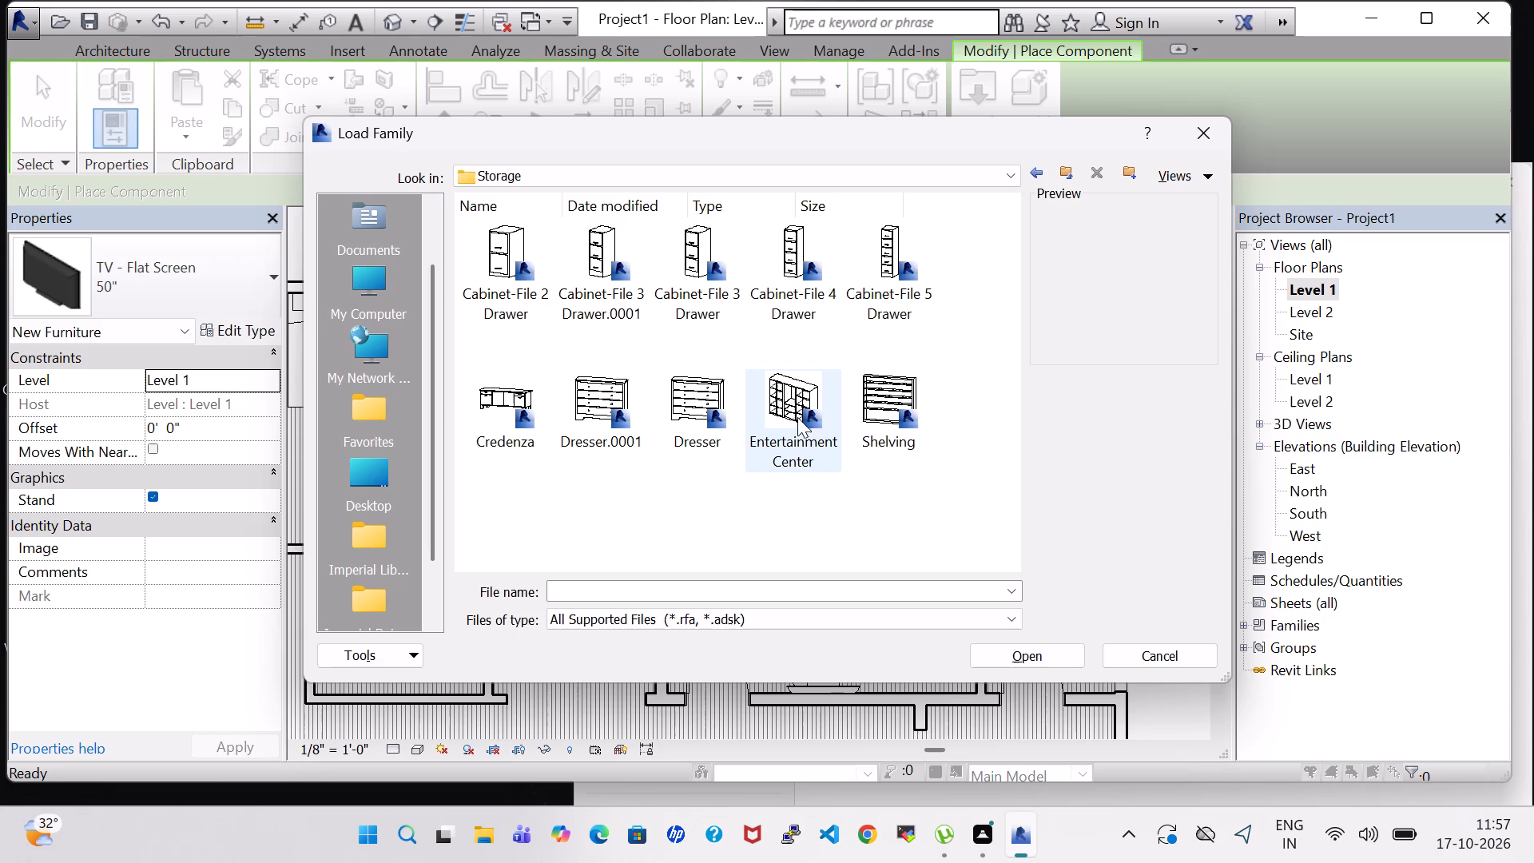
click(777, 417)
click(1031, 655)
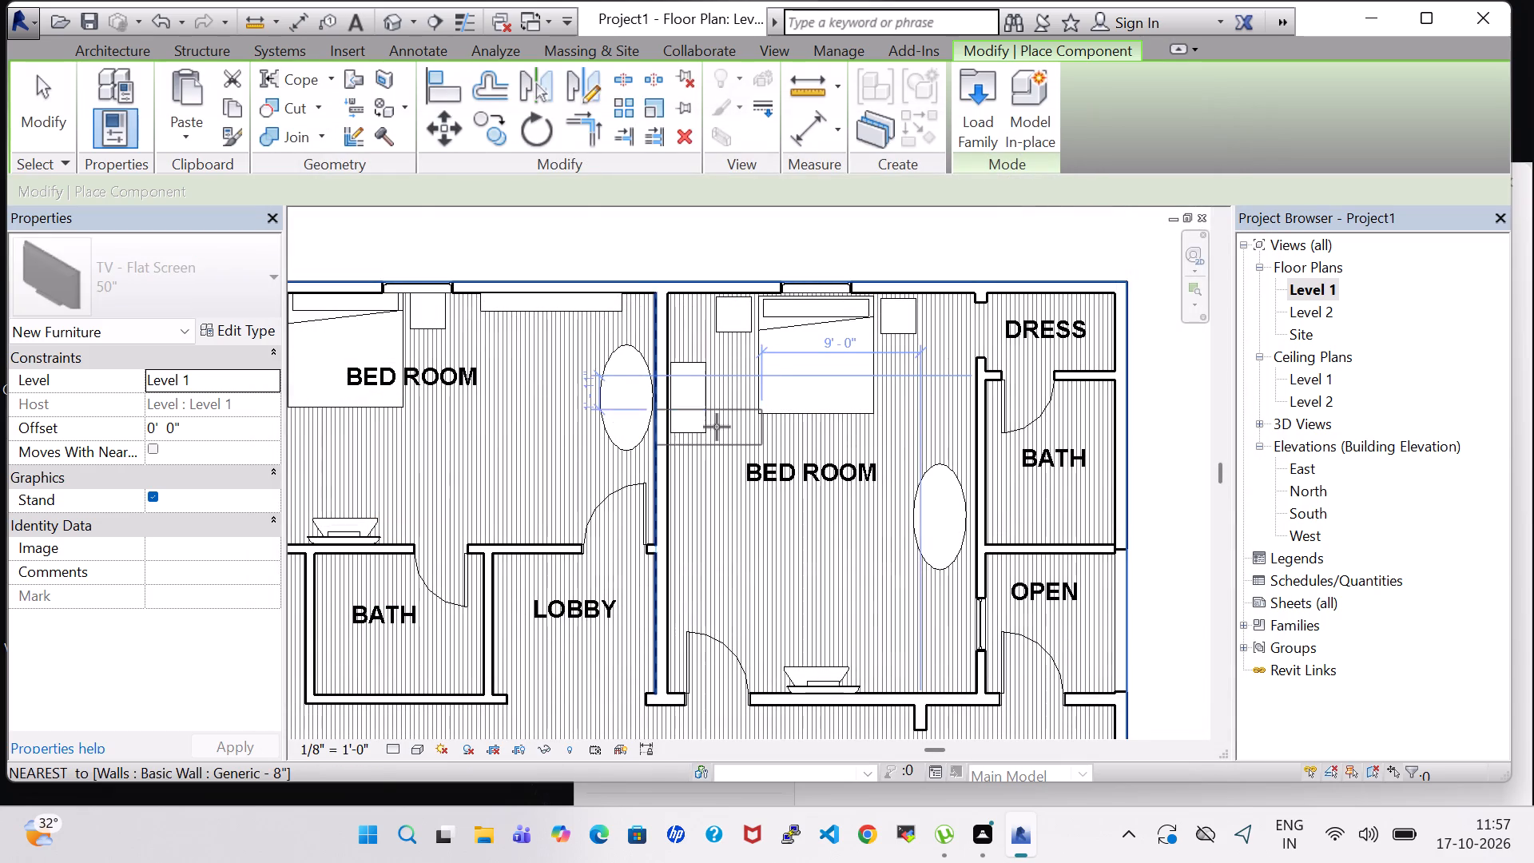
Place a 72" x 72" x 24" entertainment center lengthwise against the larger bedroom's shared wall over the dresser, about 3' 3" from the window wall.
key(space)
scroll(688, 427, up, 3)
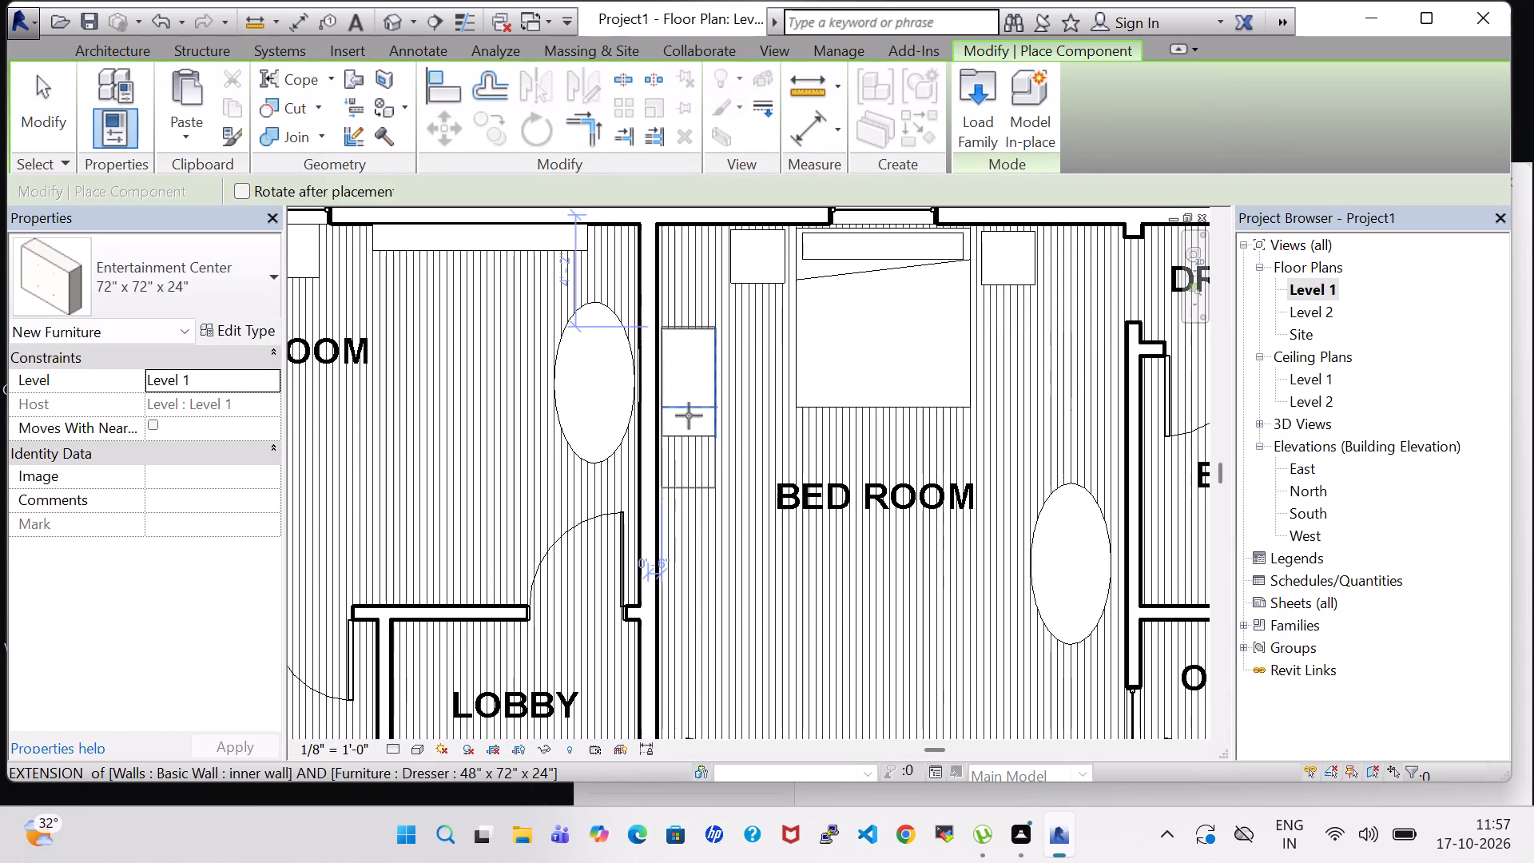
click(689, 389)
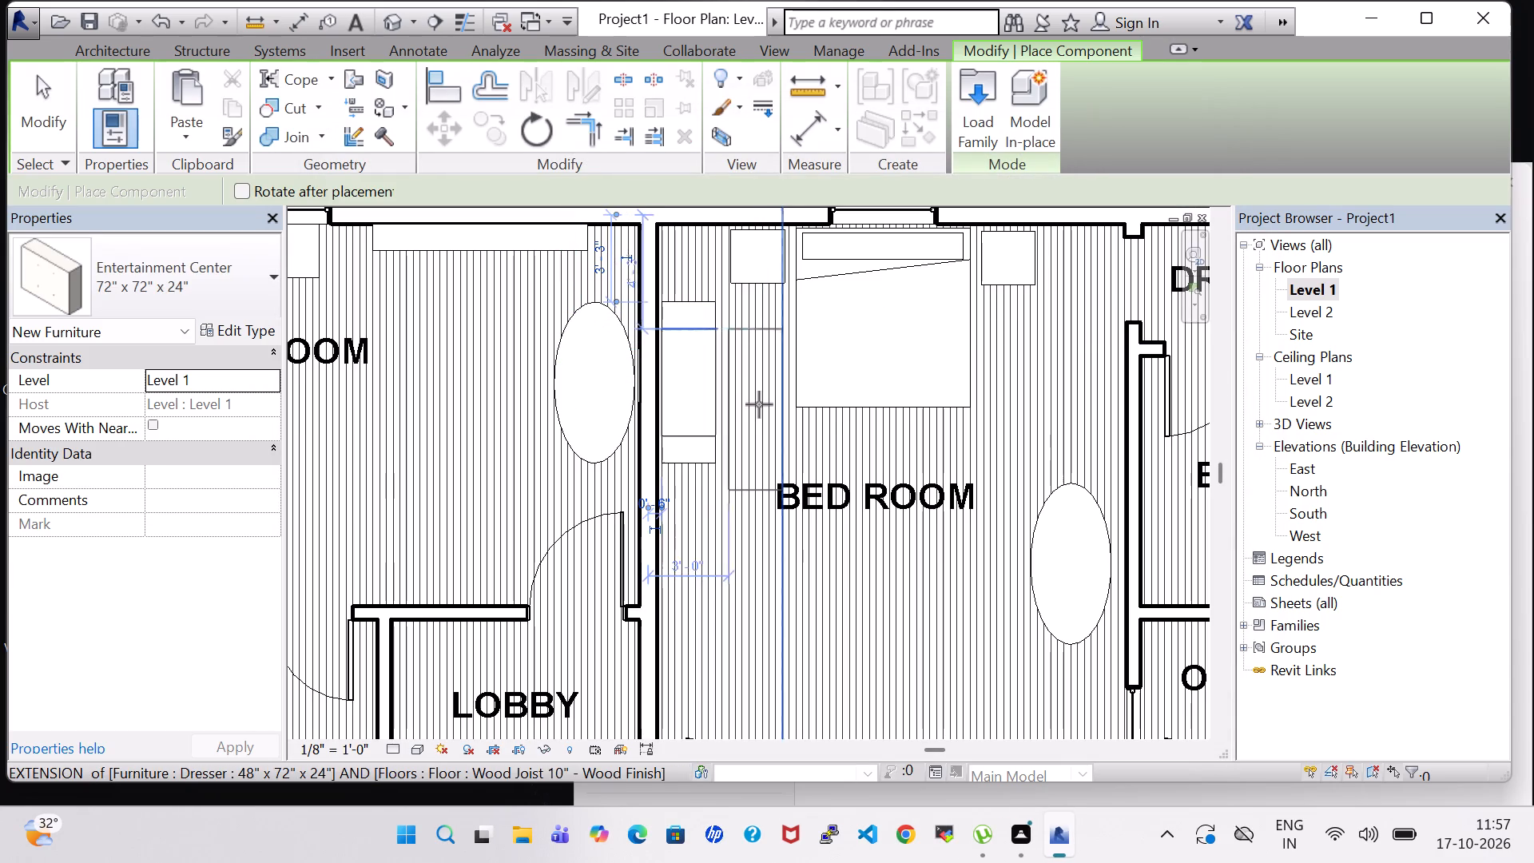
key(Escape)
key(Escape)
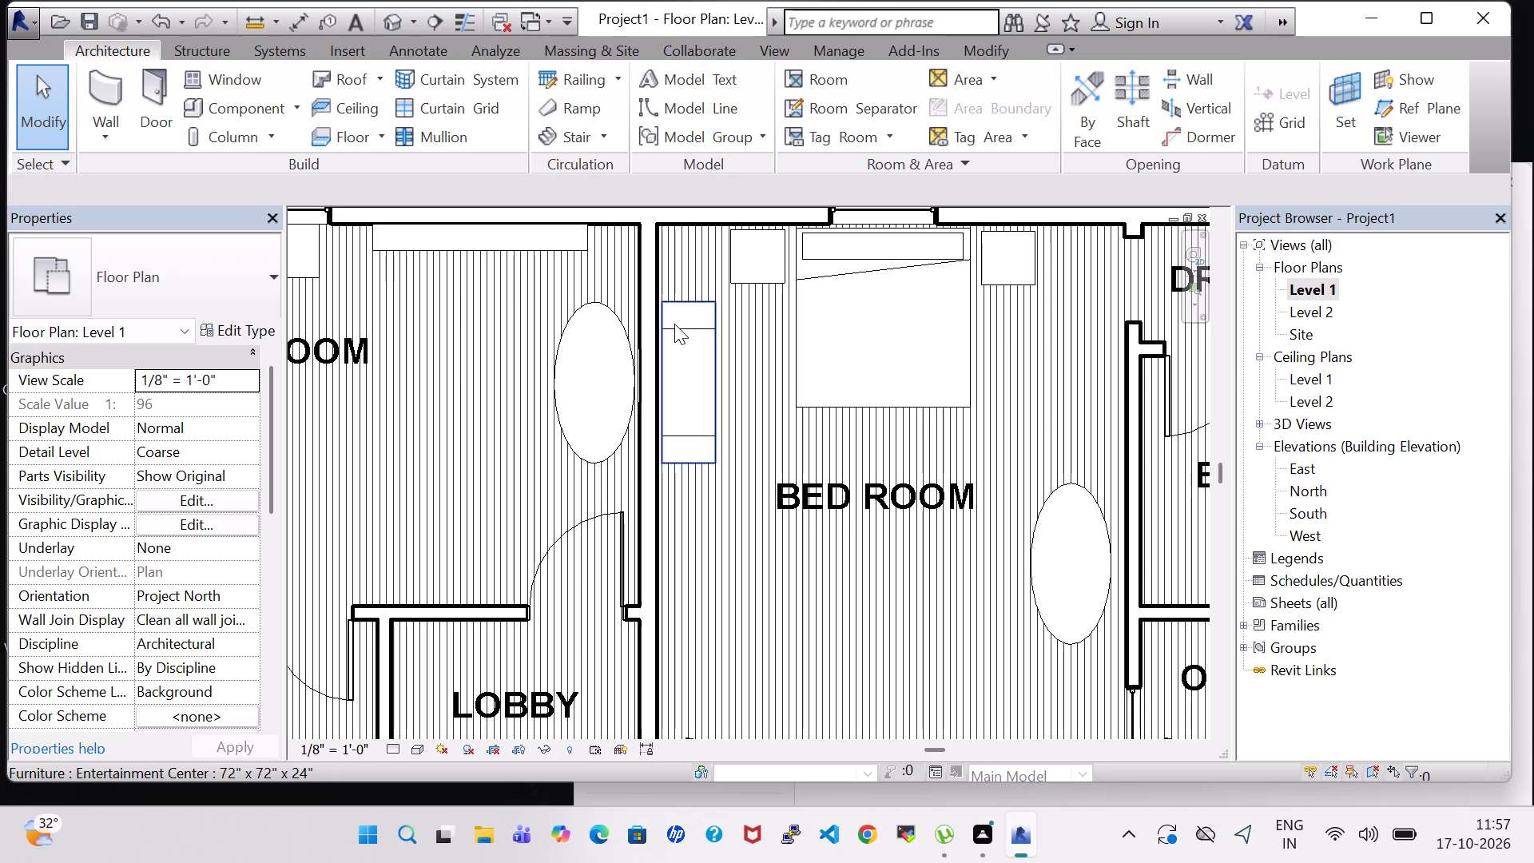
Nudge the entertainment center away from the shared wall to expose the remaining dresser beneath it, and delete that dresser.
key(Right)
key(Right)
key(Right)
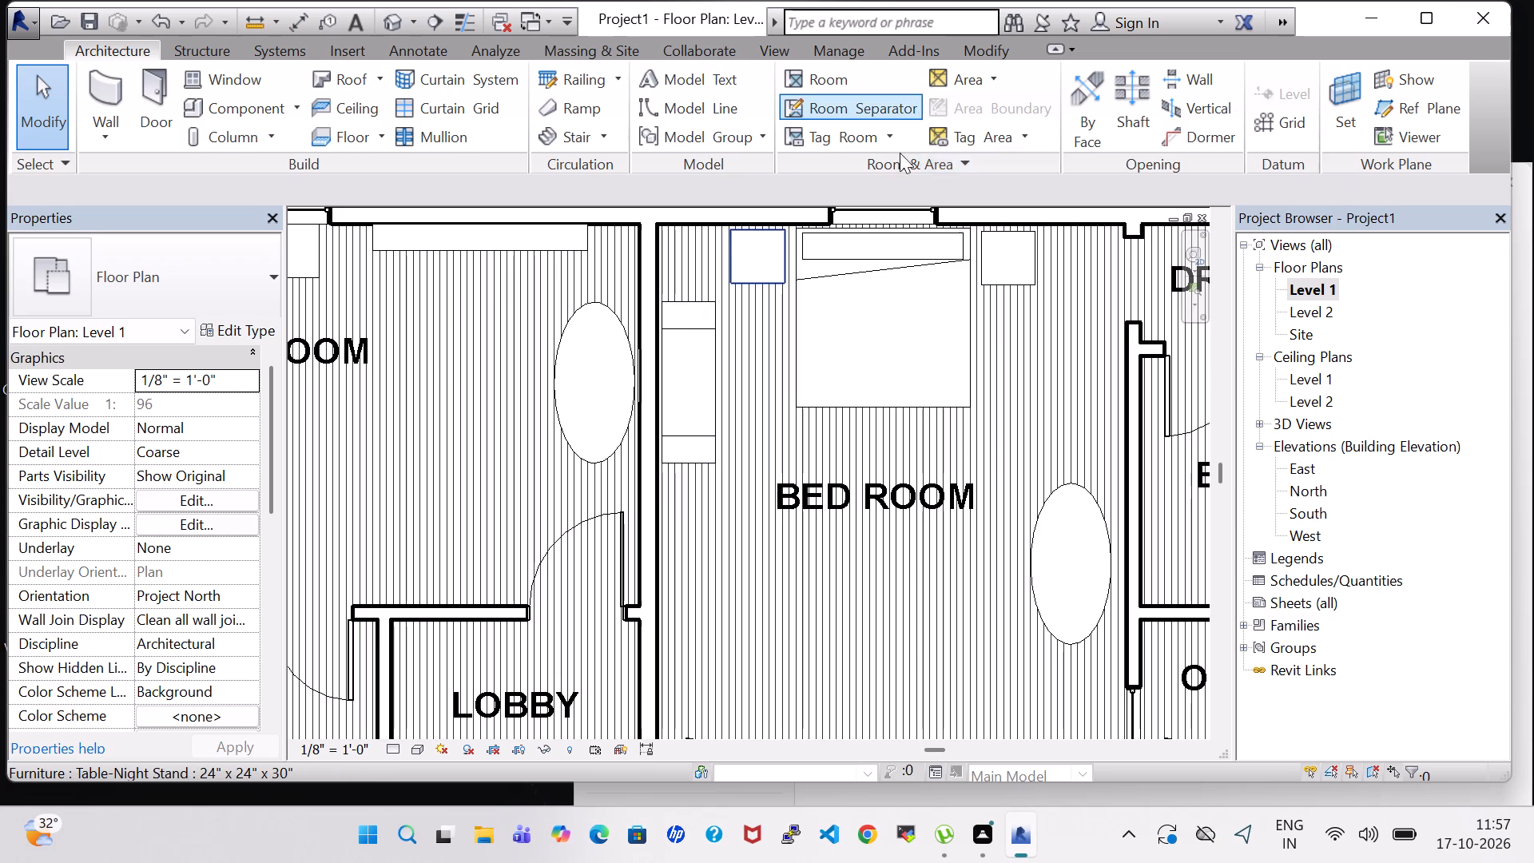
click(676, 390)
key(Right)
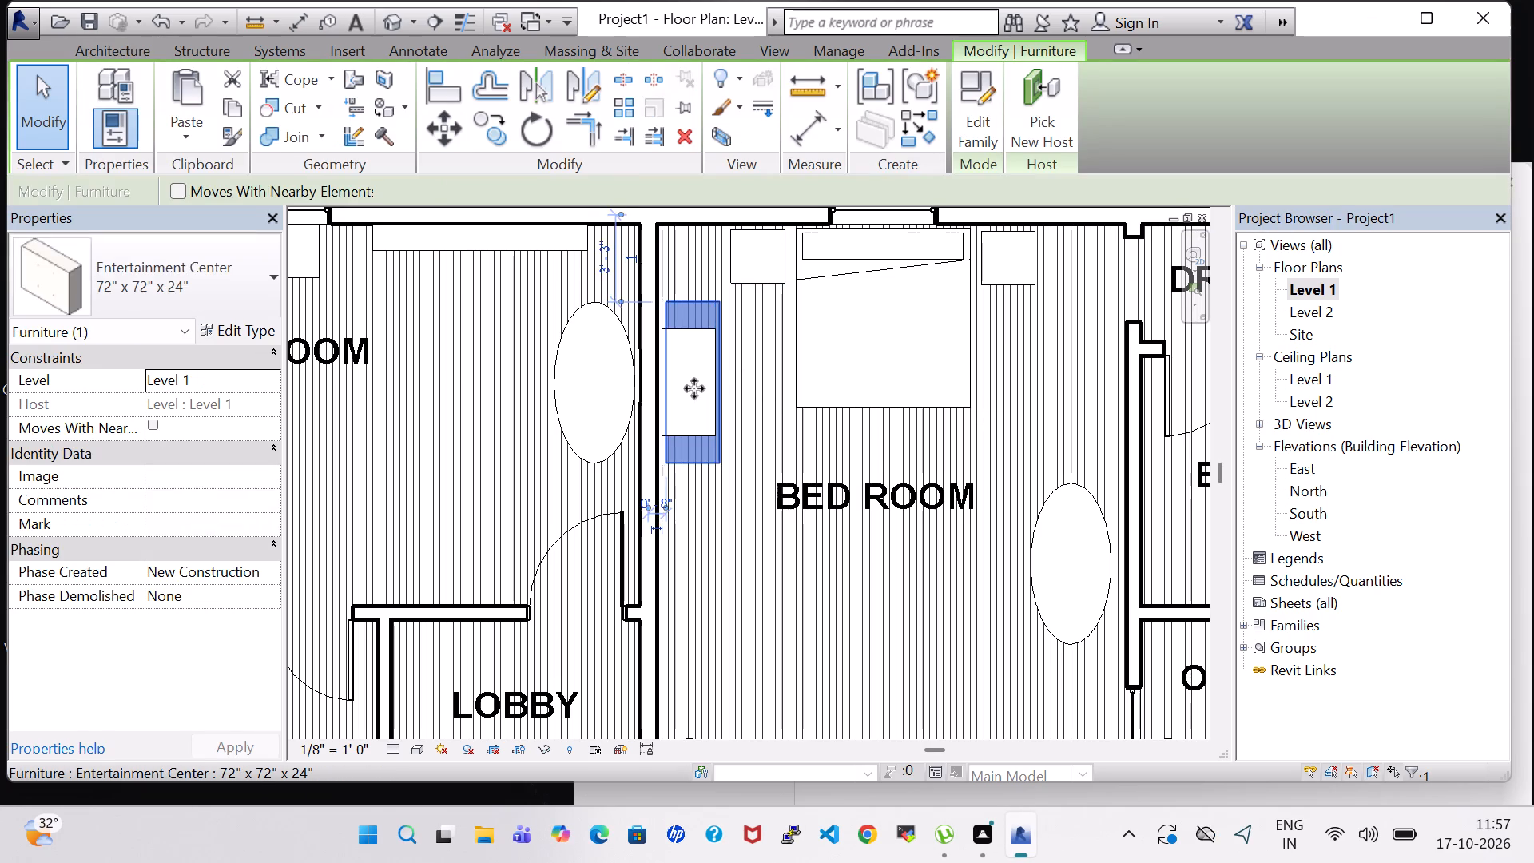
key(Right)
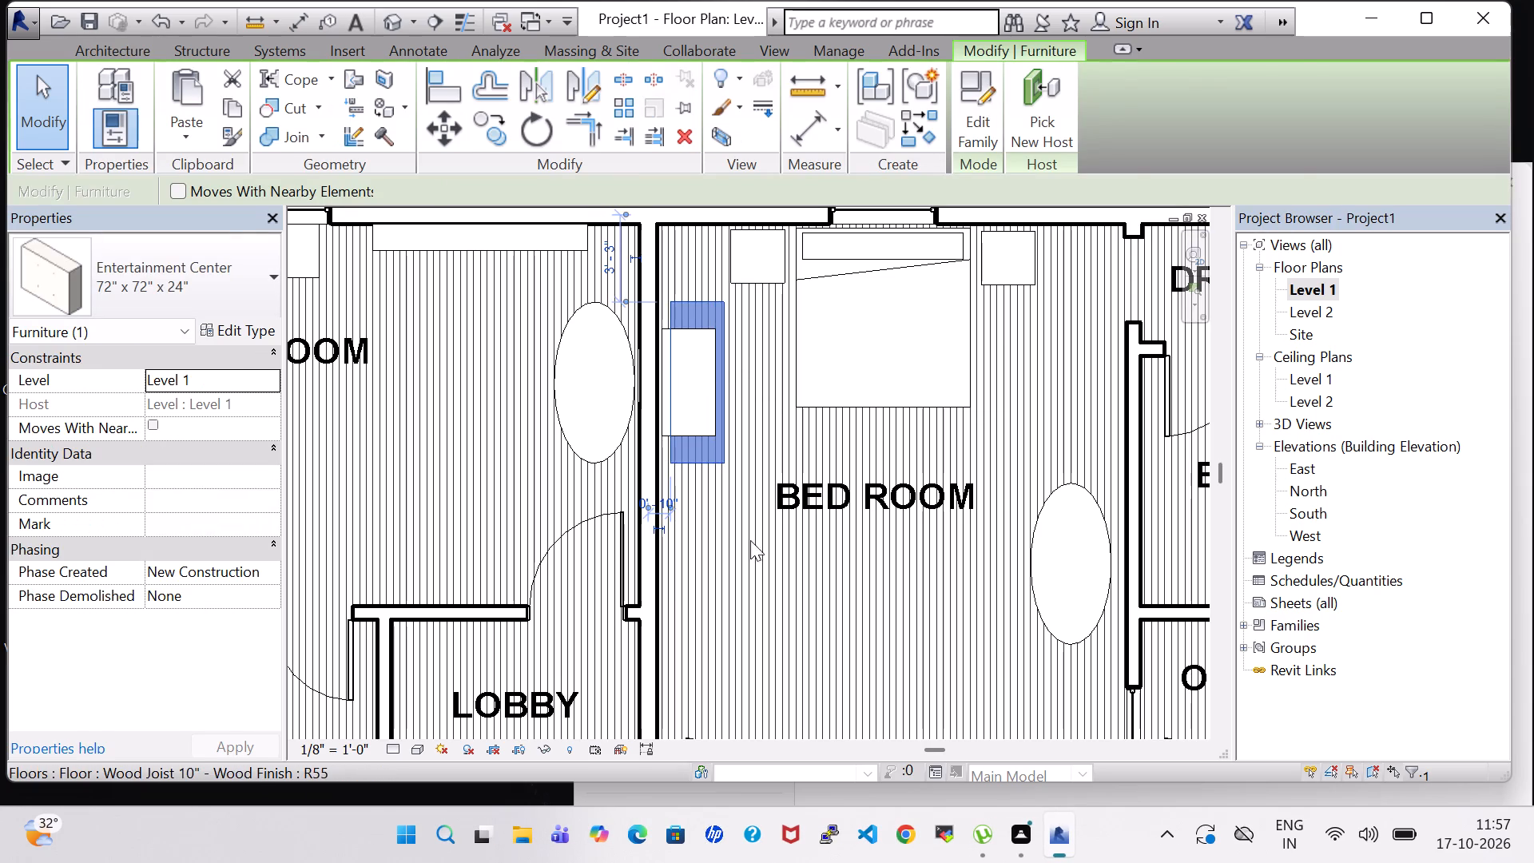
click(749, 542)
key(Escape)
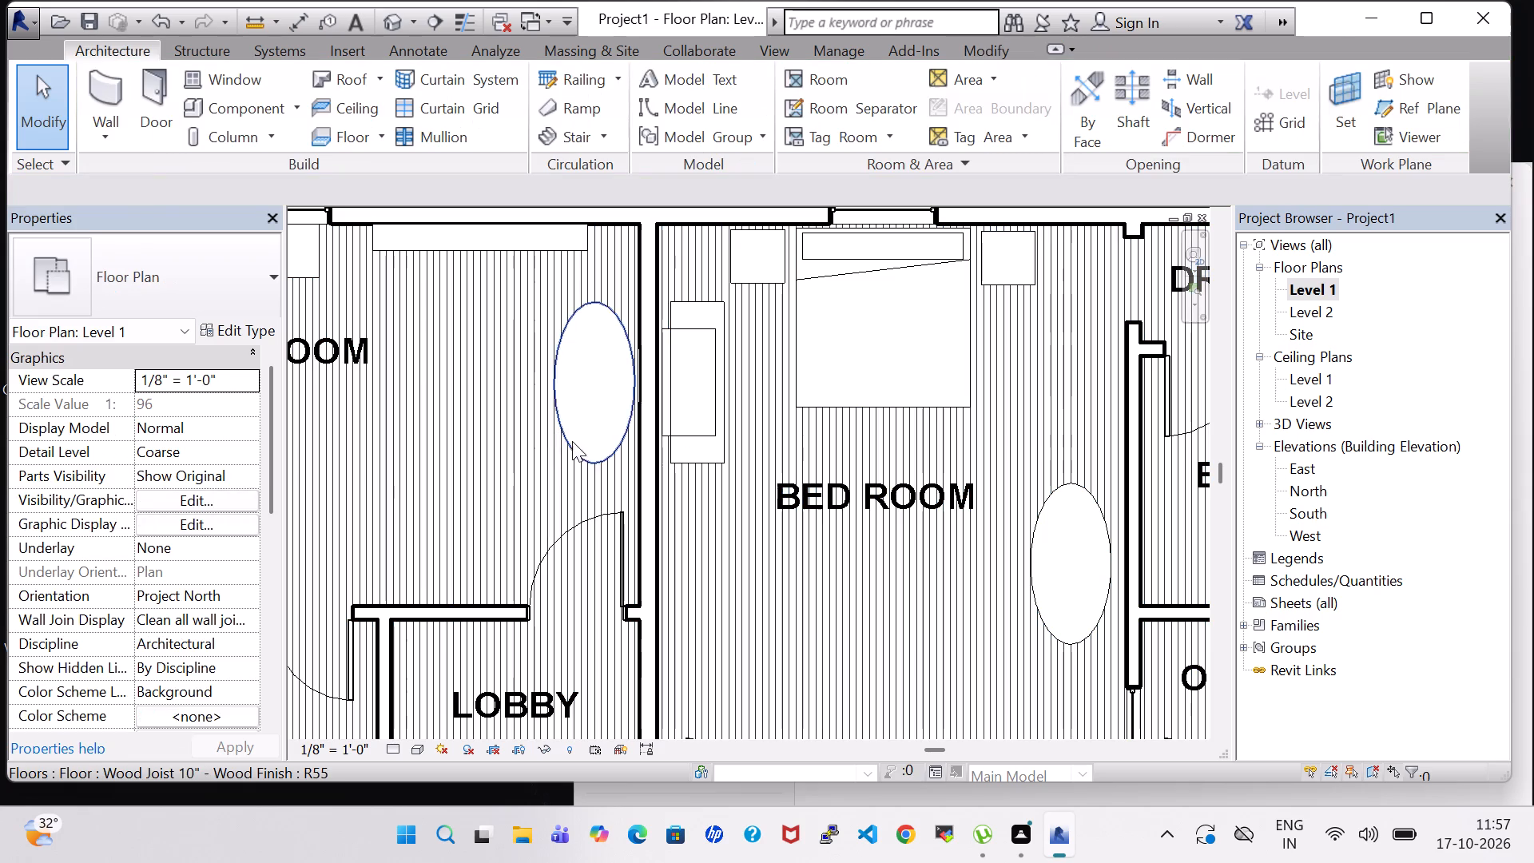
click(658, 403)
key(Delete)
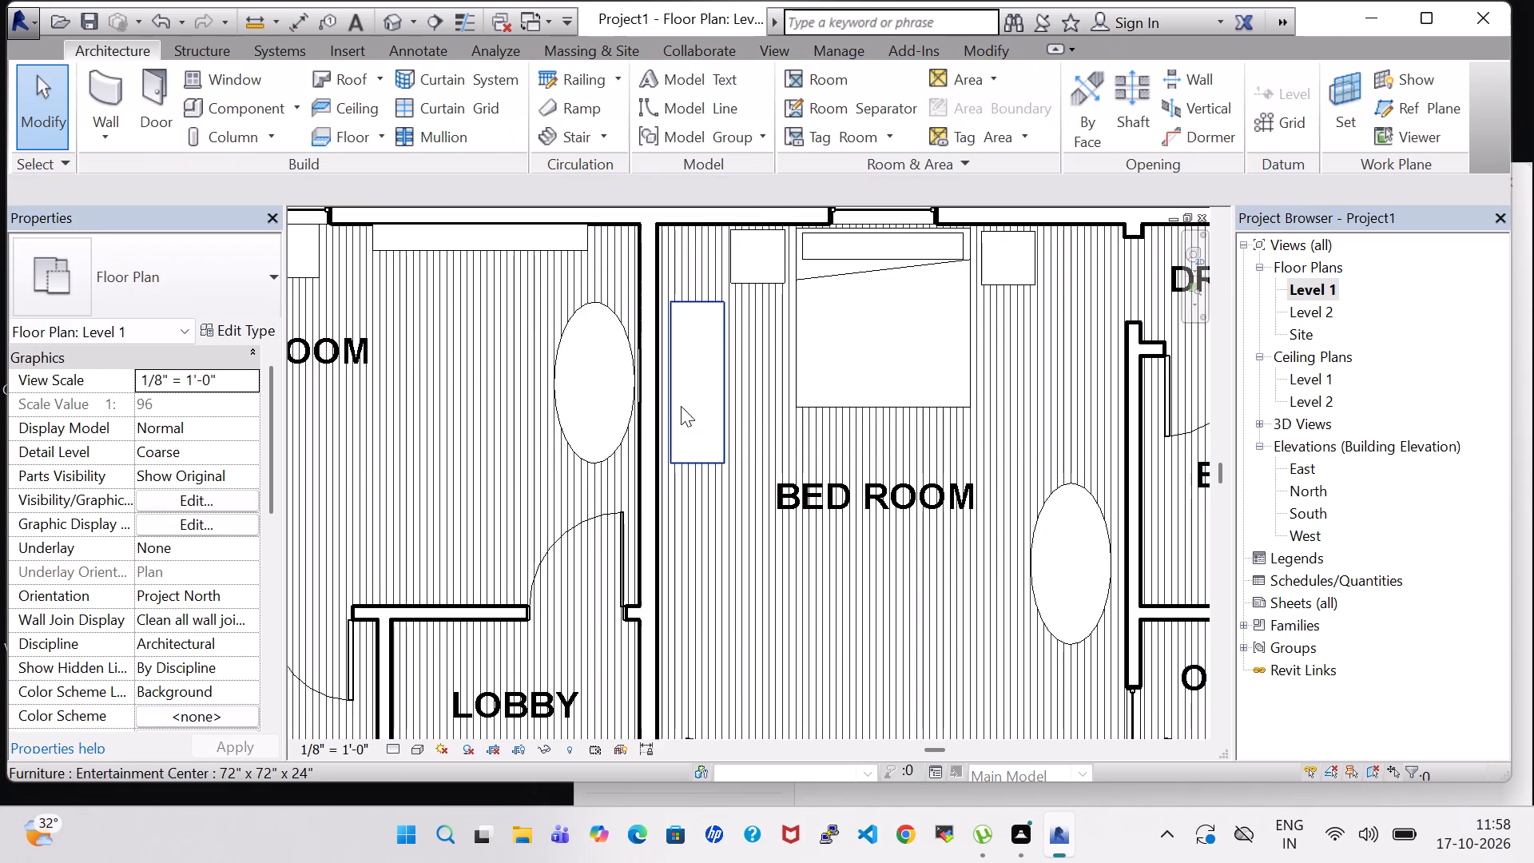
Nudge the entertainment center back against the wall shared with the other bedroom.
click(687, 421)
key(Left)
key(Left)
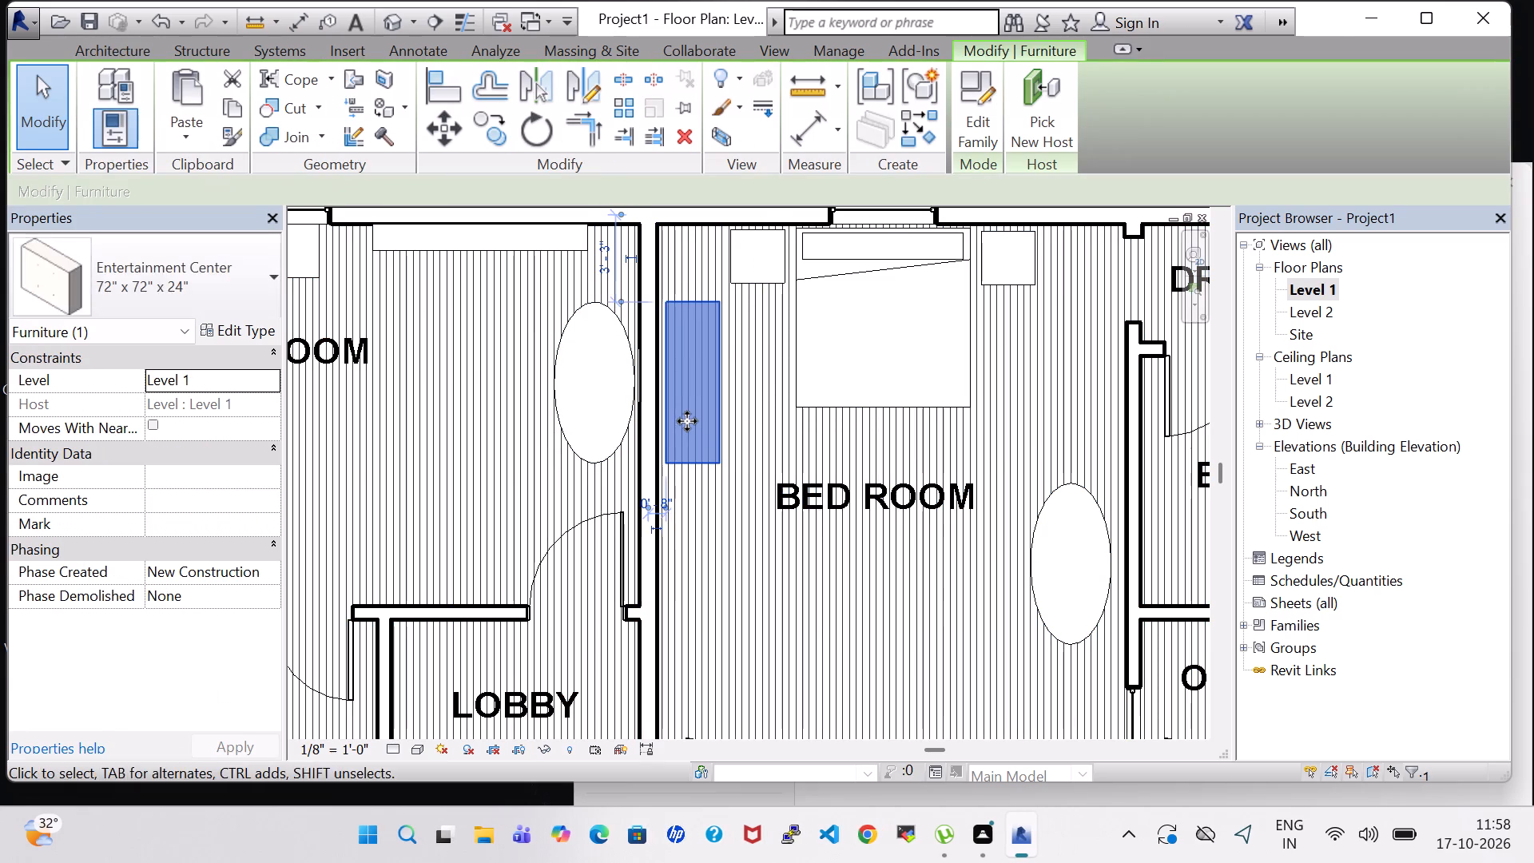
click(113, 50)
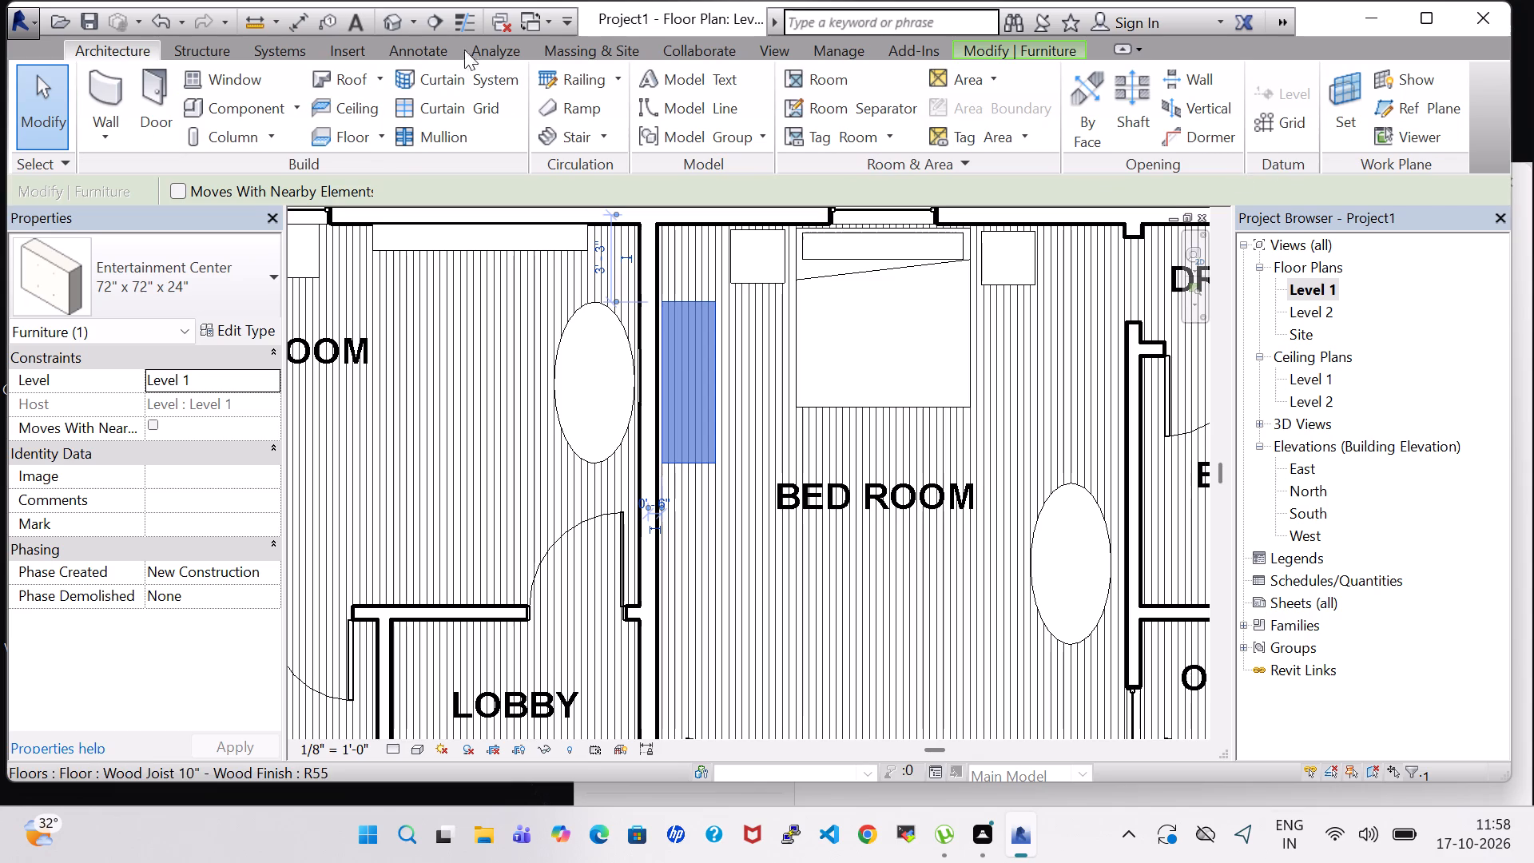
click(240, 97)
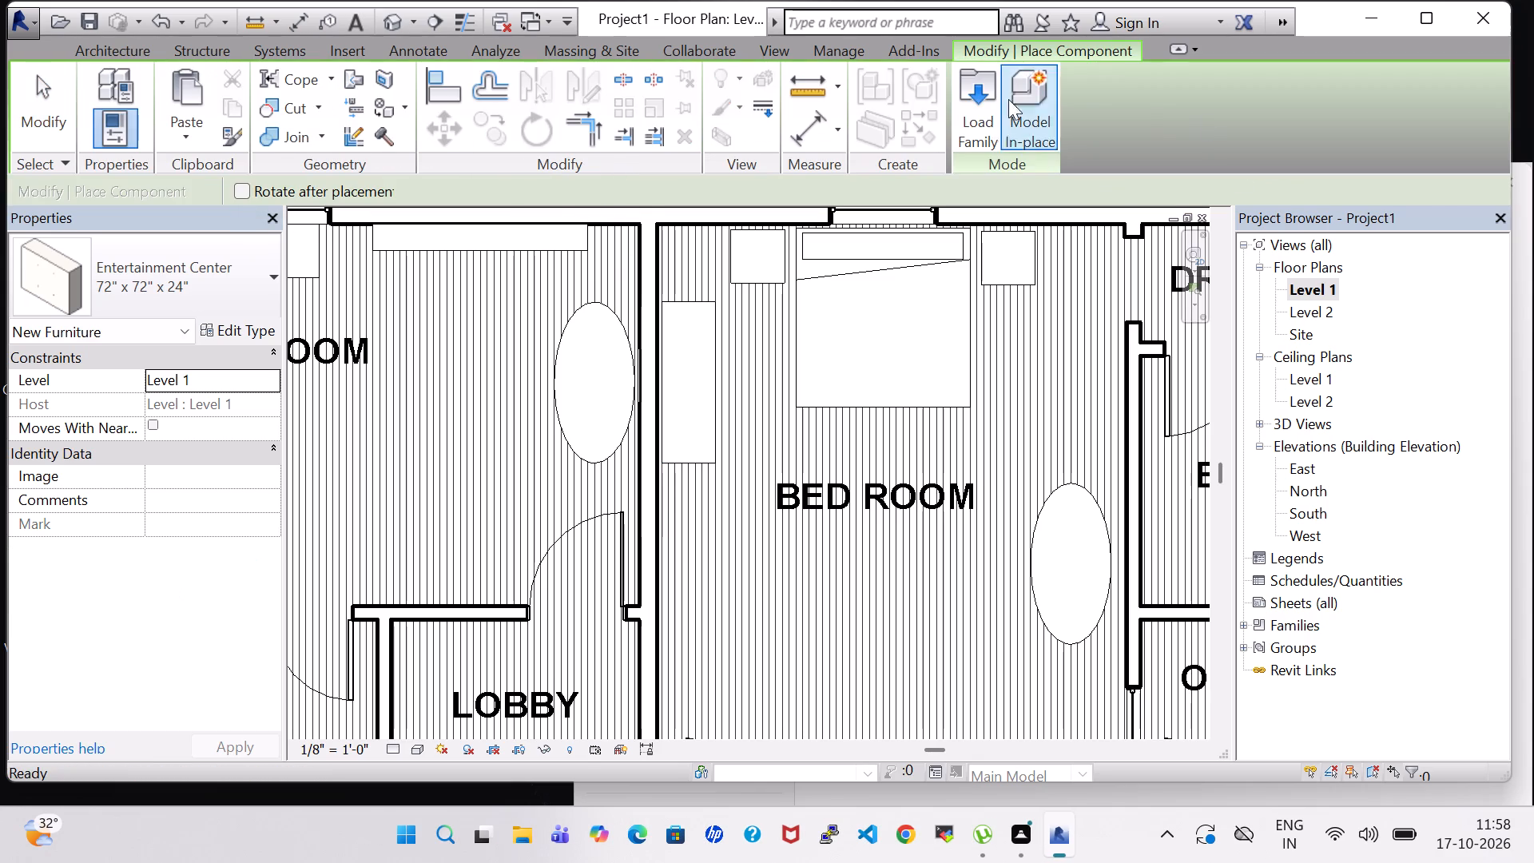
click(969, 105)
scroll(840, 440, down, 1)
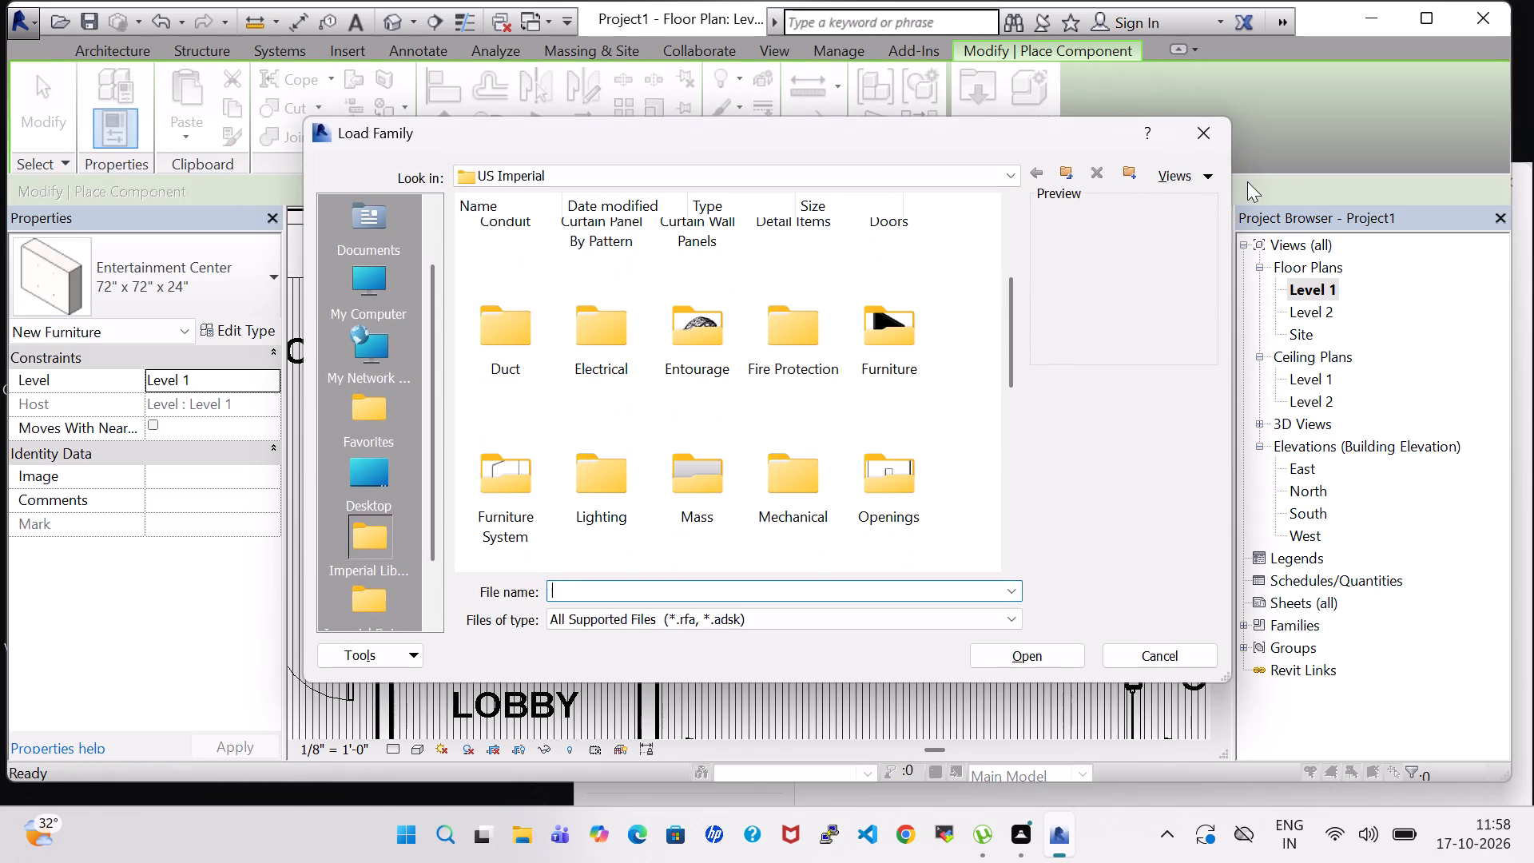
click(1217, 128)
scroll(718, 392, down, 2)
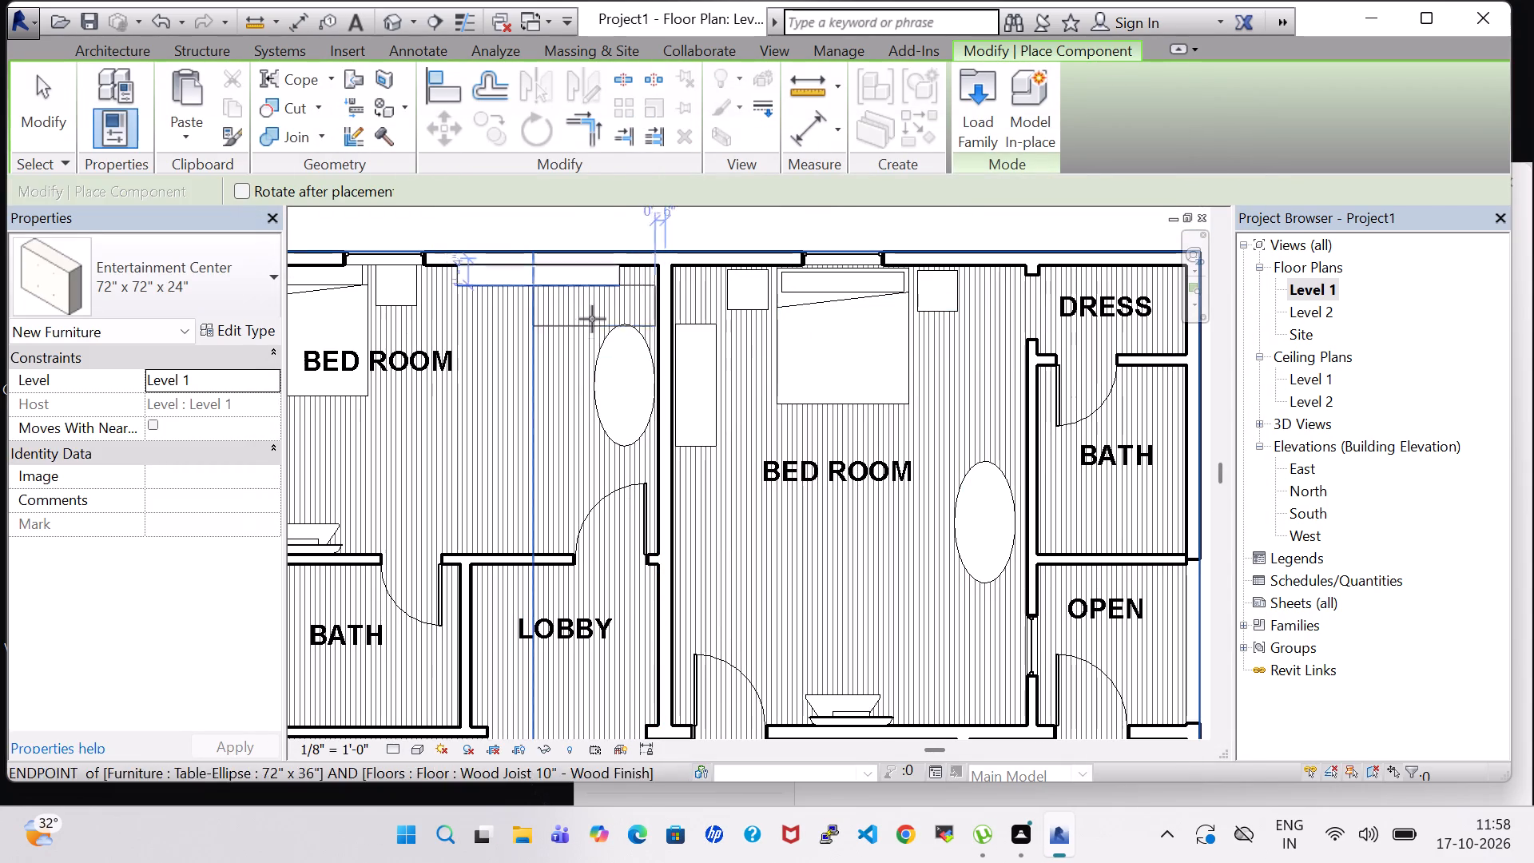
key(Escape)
Copy the other bedroom's 96" x 12" x 84" shelving and paste it into the larger bedroom's open floor near the entry door.
click(553, 284)
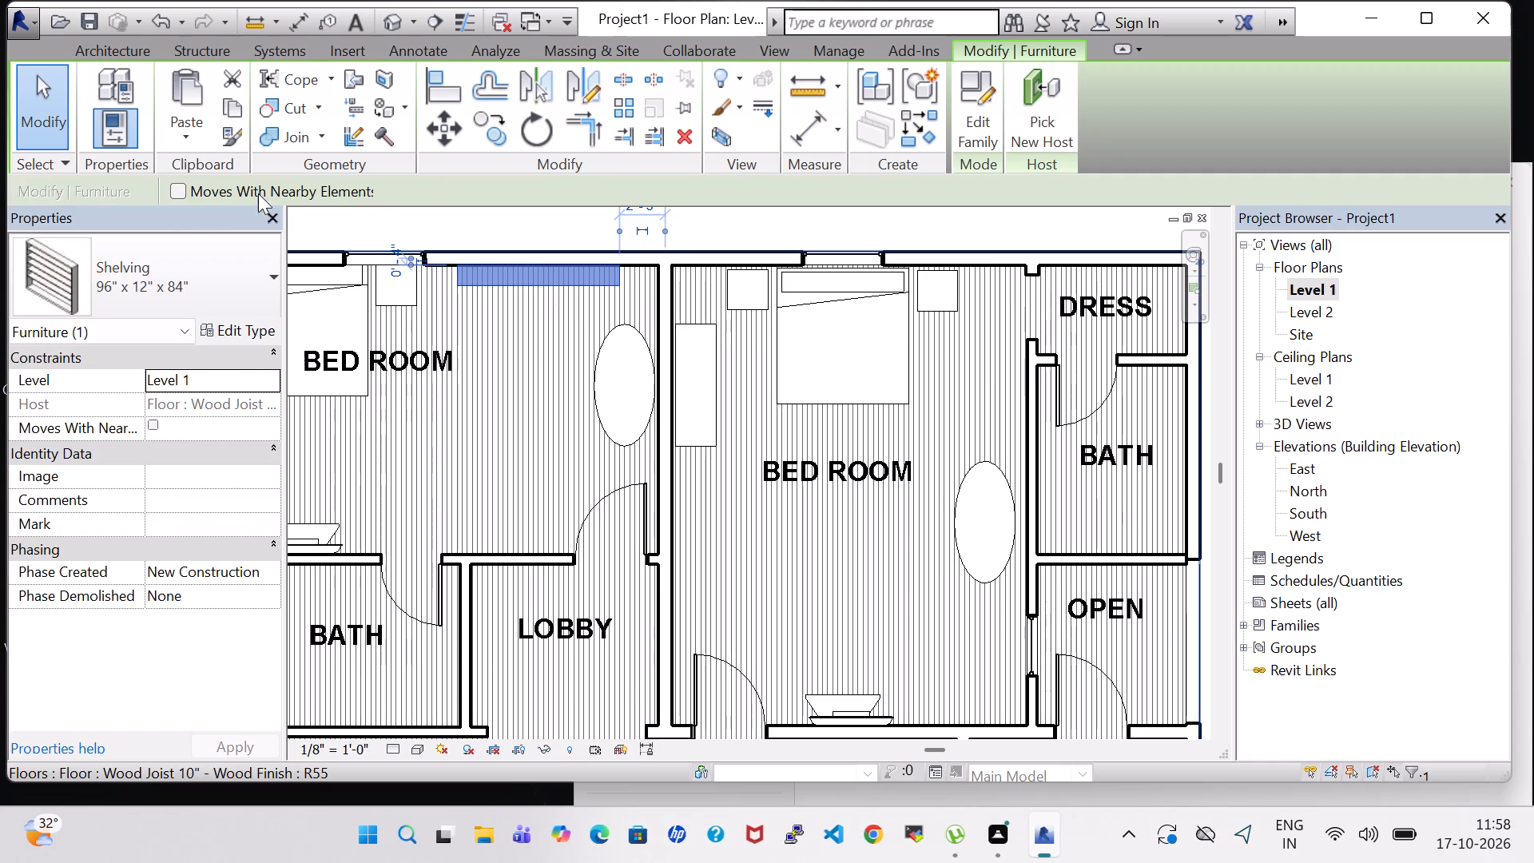
click(229, 109)
click(203, 125)
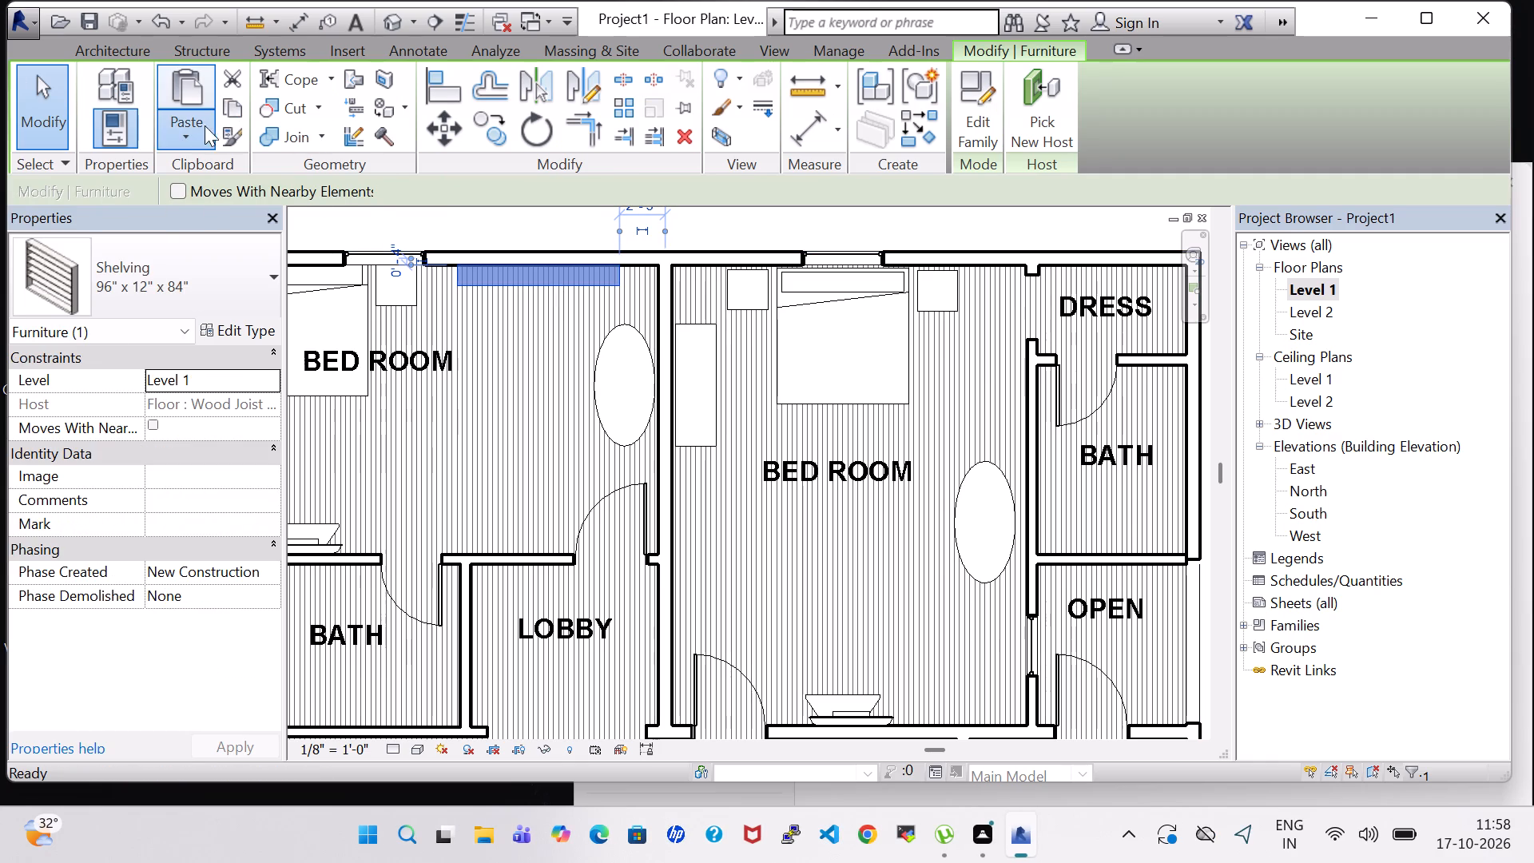
click(239, 165)
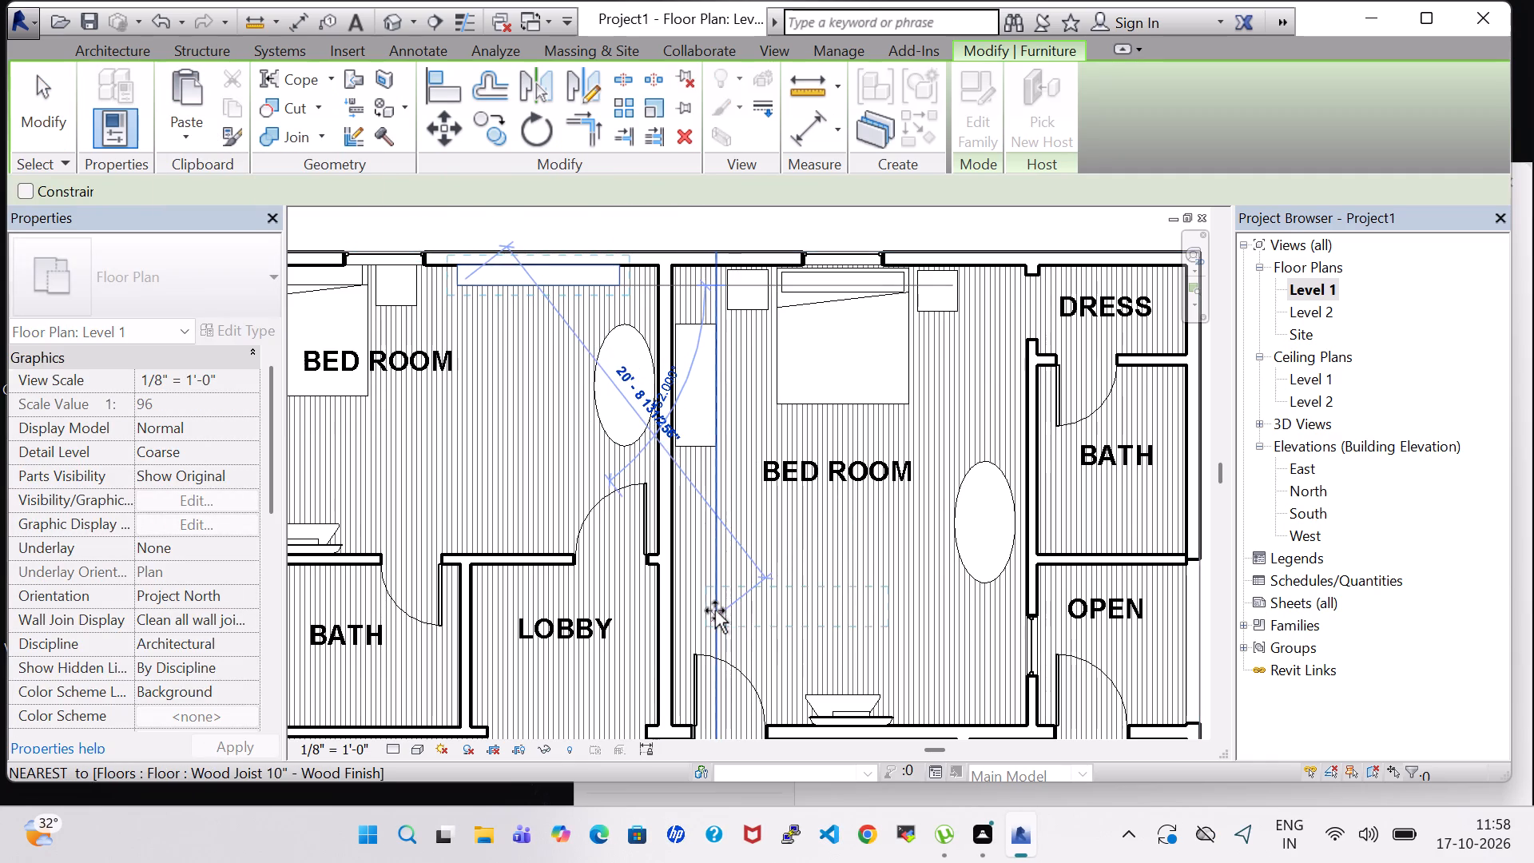
key(space)
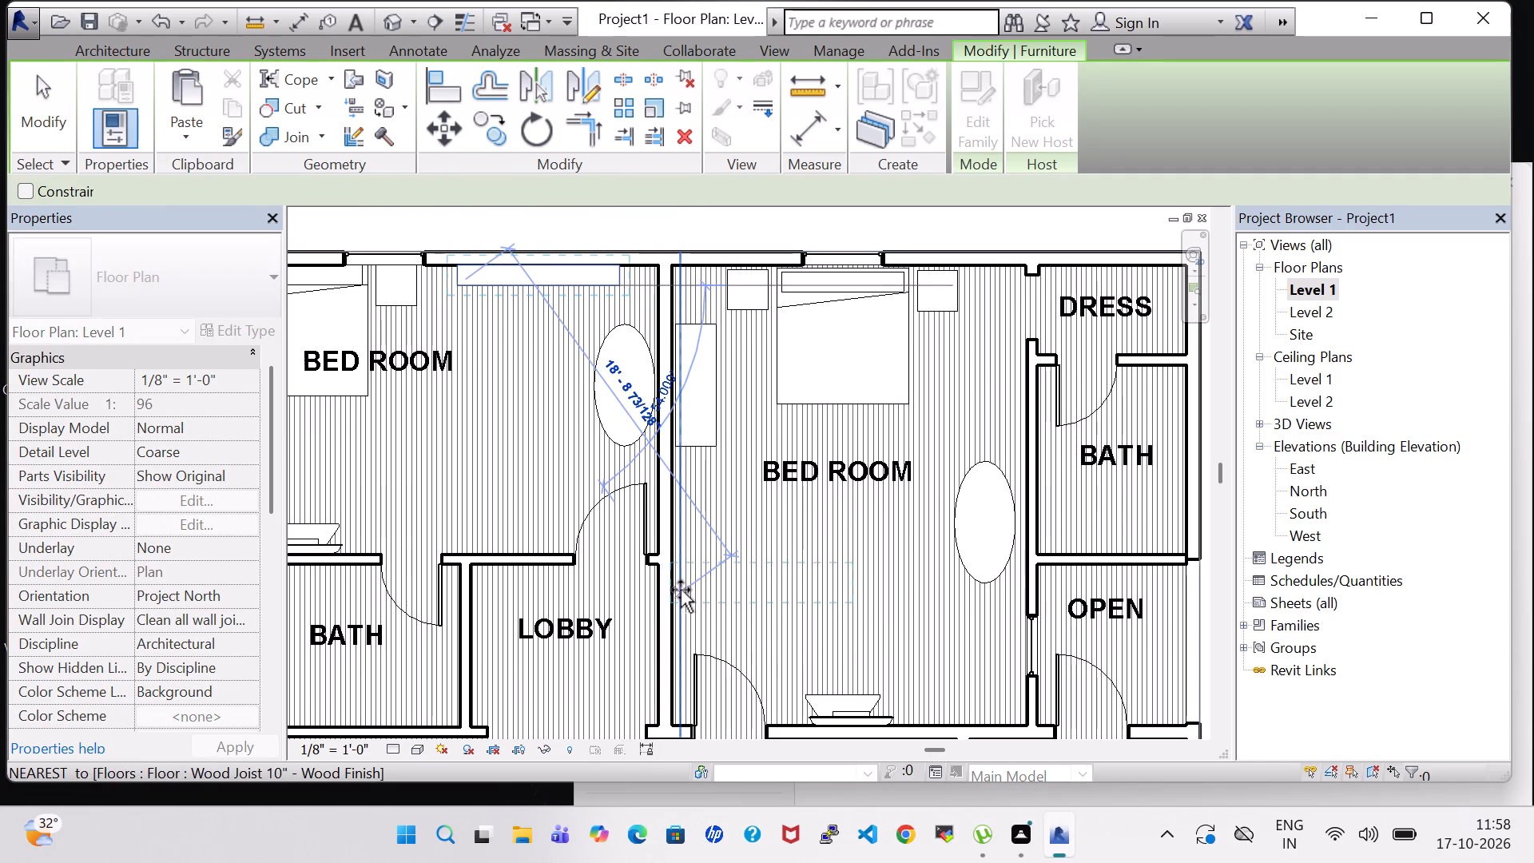
key(space)
click(695, 587)
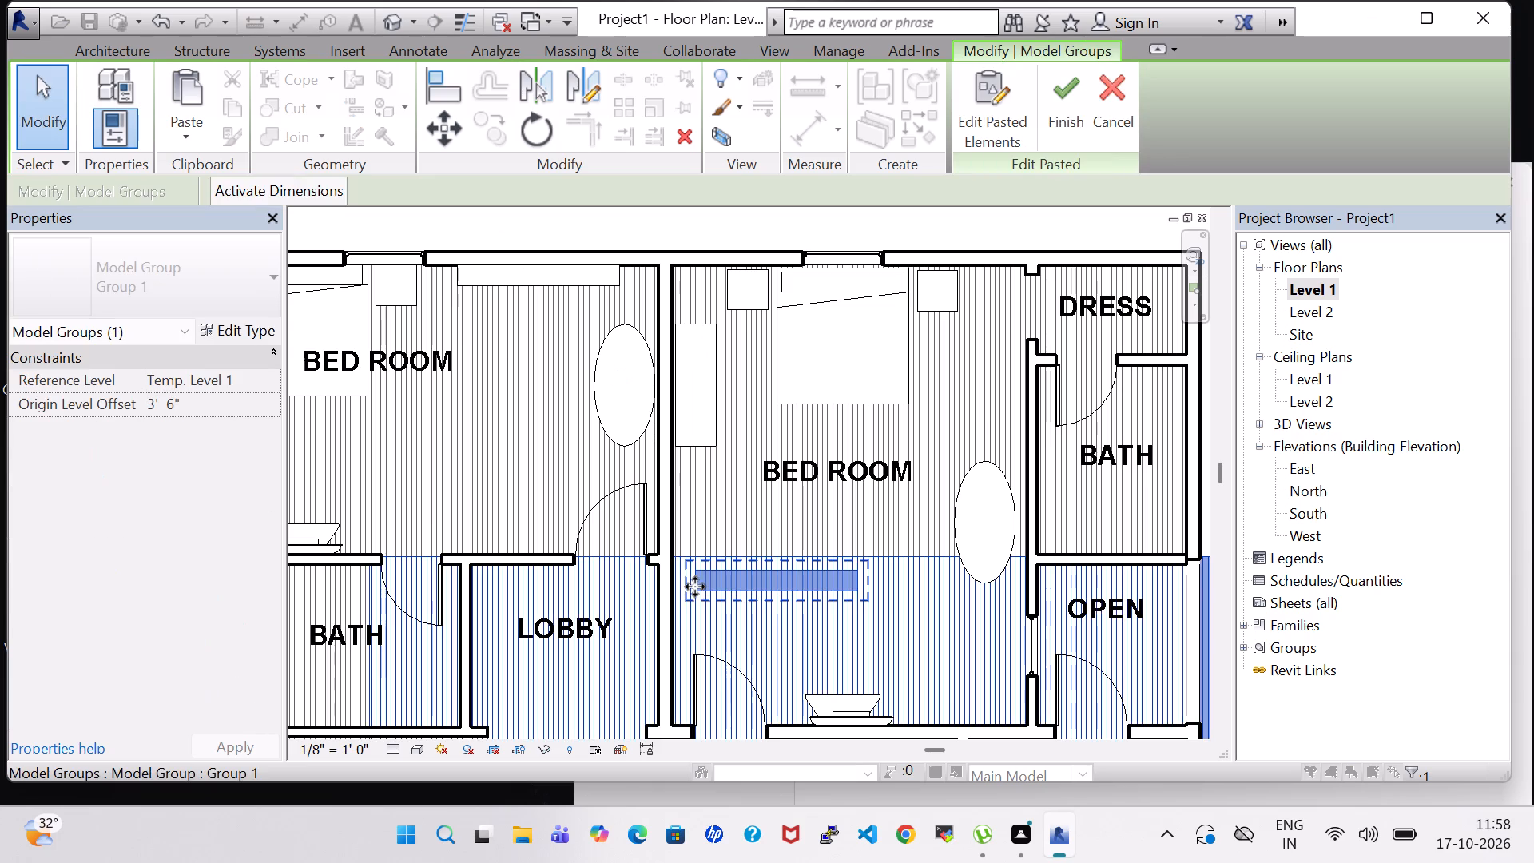
key(Escape)
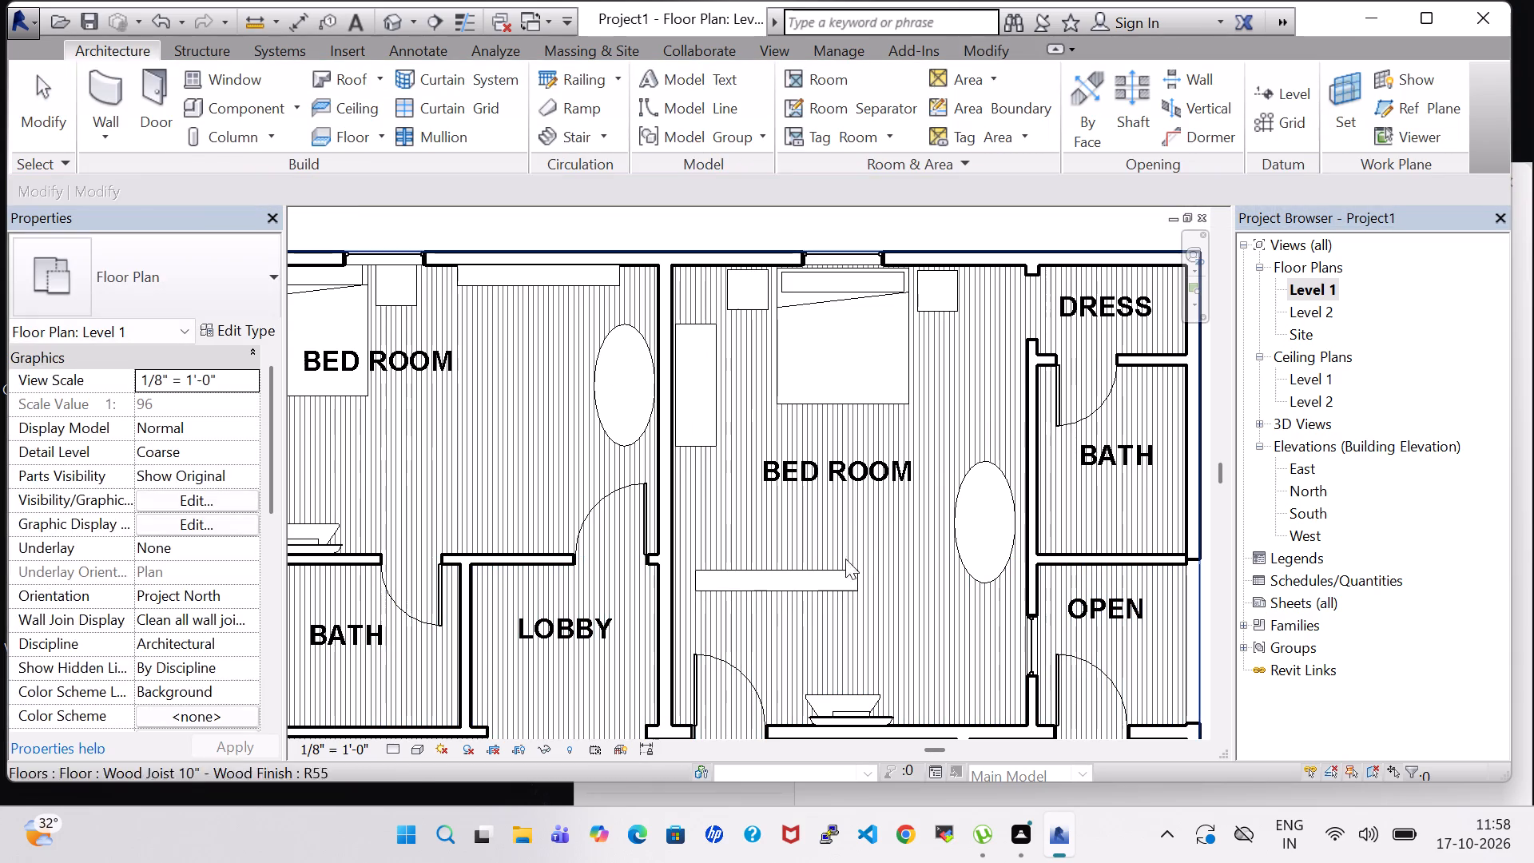
Rotate the copied shelving parallel to the shared wall and move it between the entertainment center and entry door, about 11' 1" from the window wall.
click(792, 585)
key(space)
drag(790, 585, 711, 577)
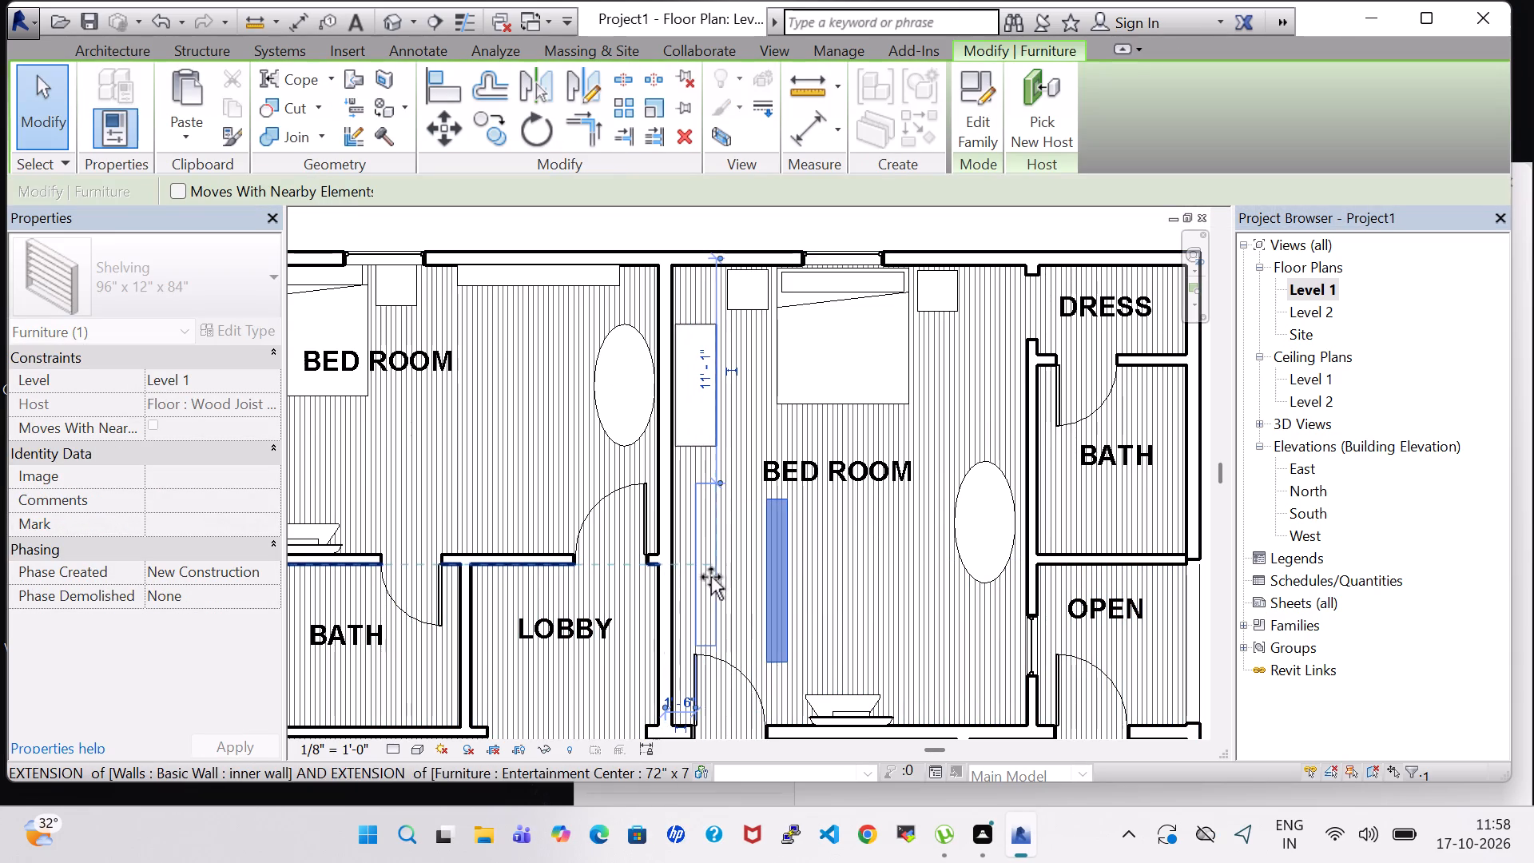
drag(711, 577, 708, 577)
key(Escape)
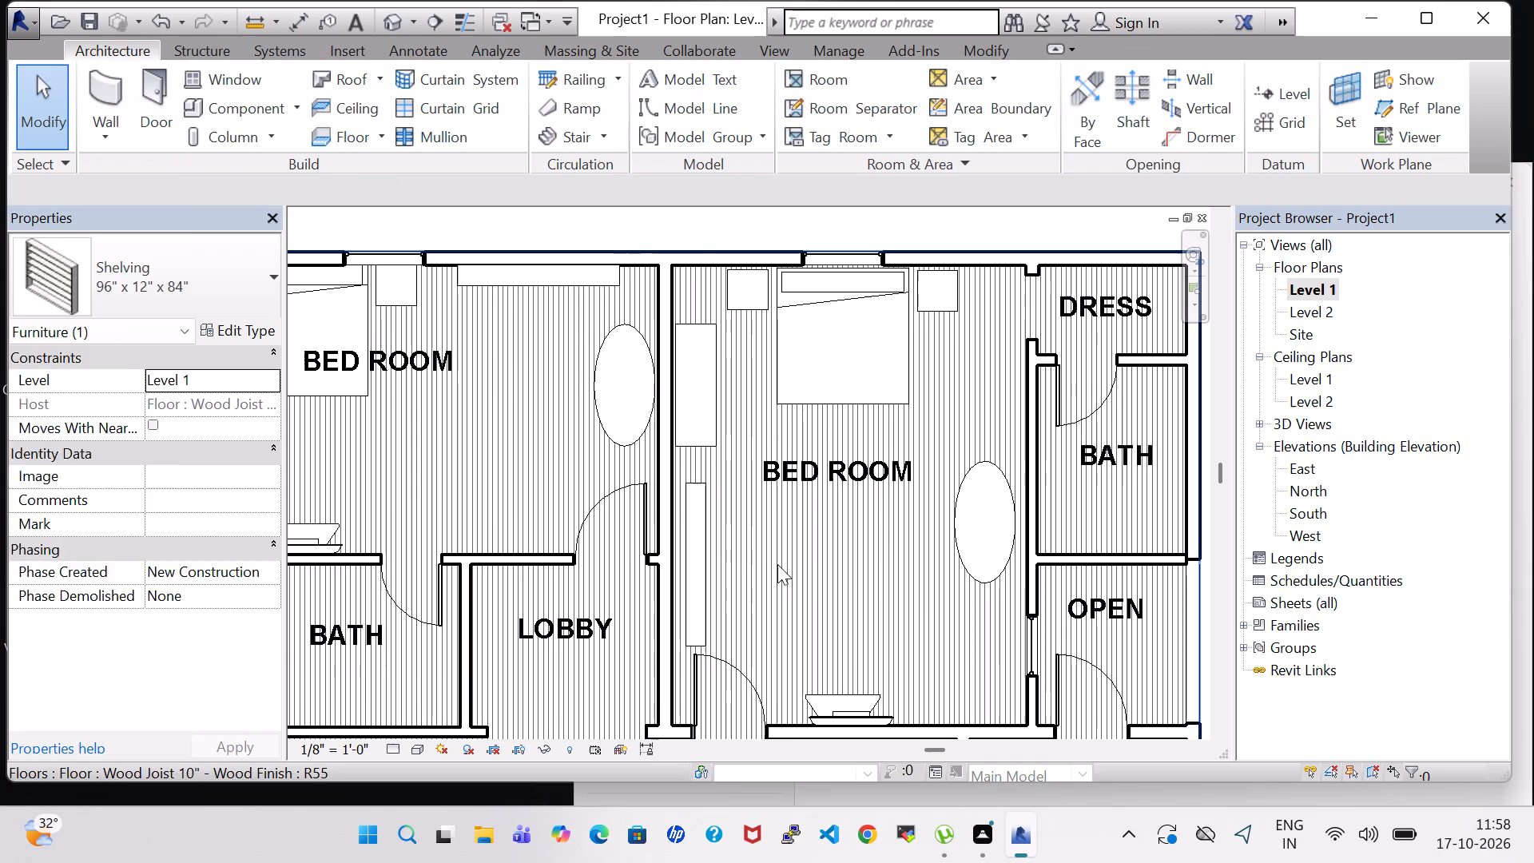
Nudge the copied shelving against the shared wall and slightly closer to the entertainment center.
click(691, 544)
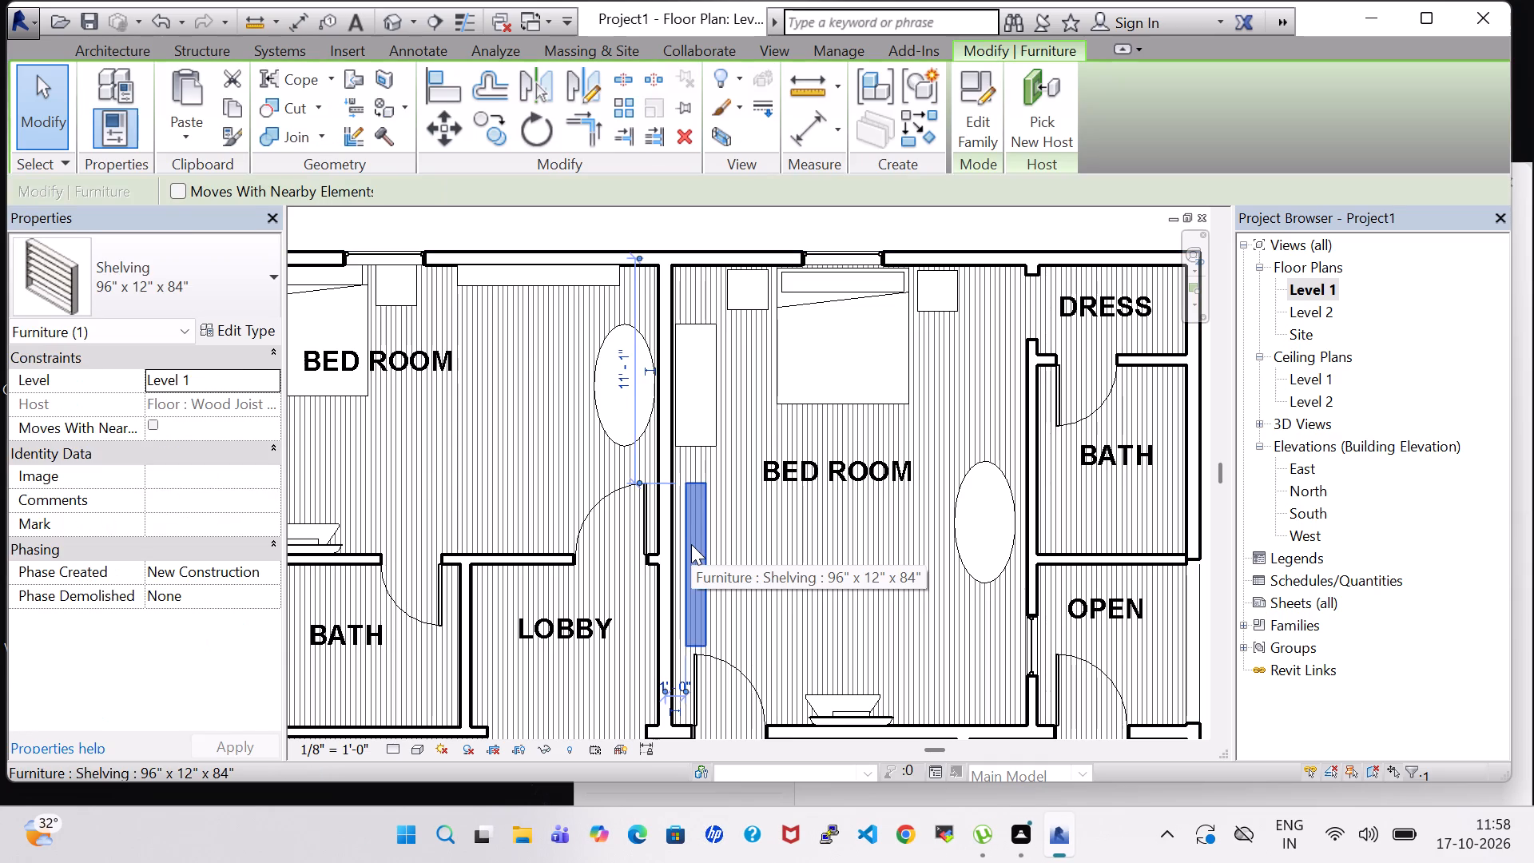
key(Left)
key(Left)
key(Up)
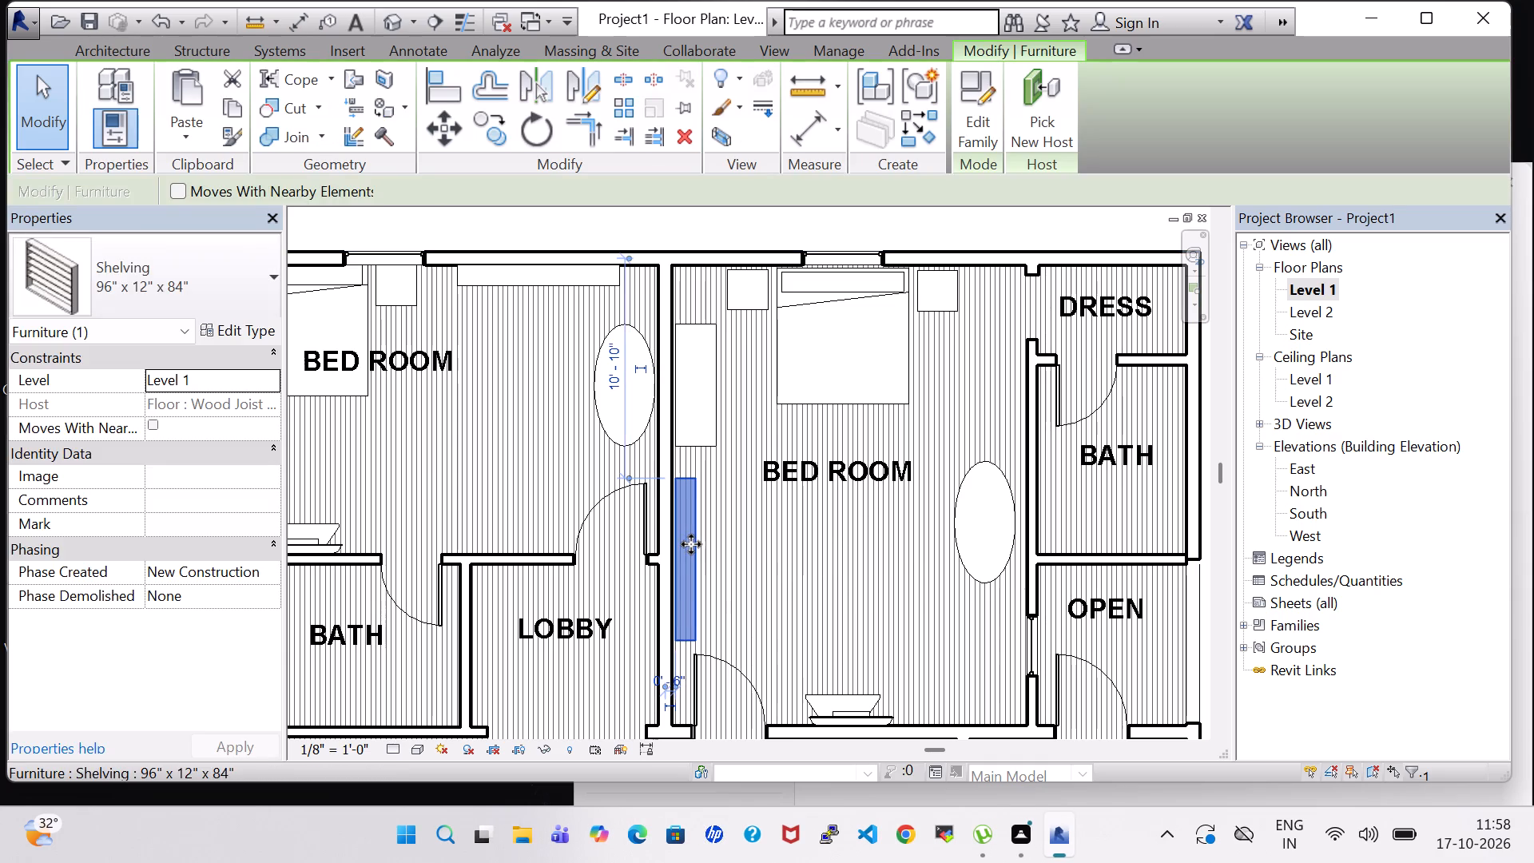
key(Up)
Nudge the entertainment center along its wall toward the window wall, about 3' 0" from it.
click(706, 349)
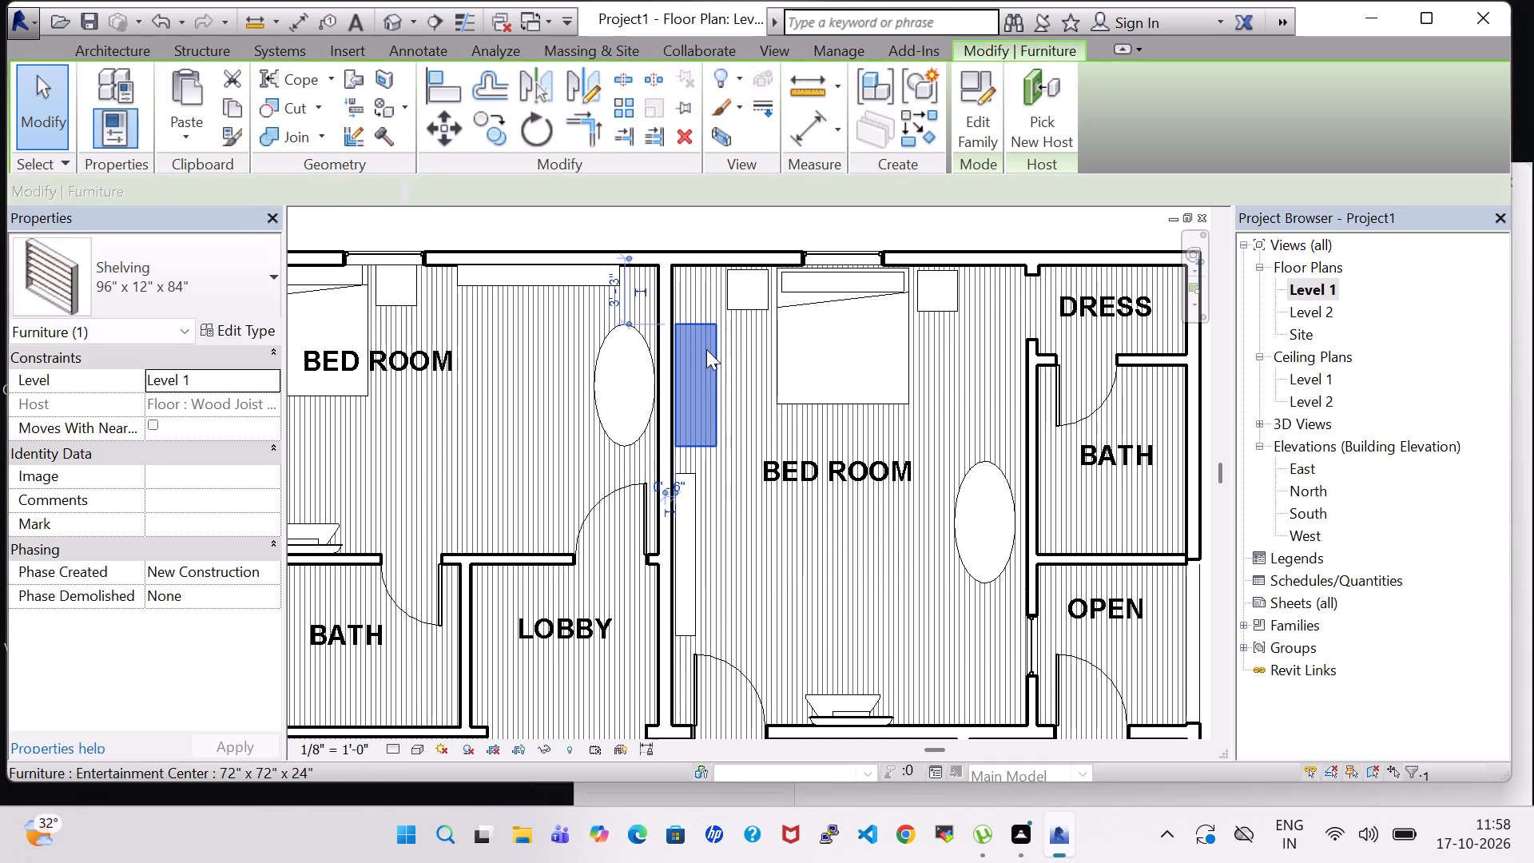
key(Up)
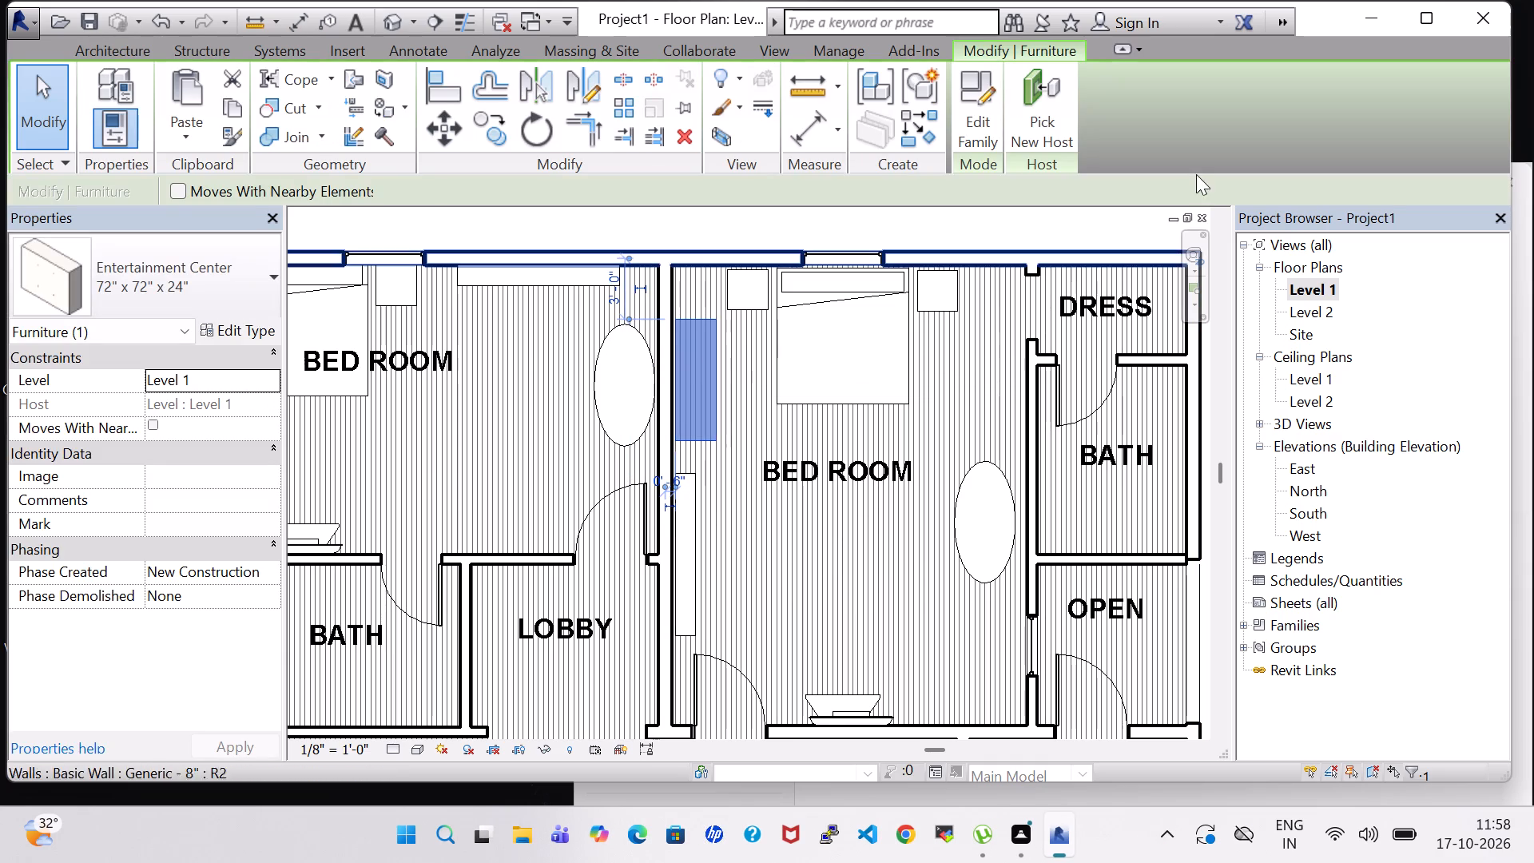
click(1081, 232)
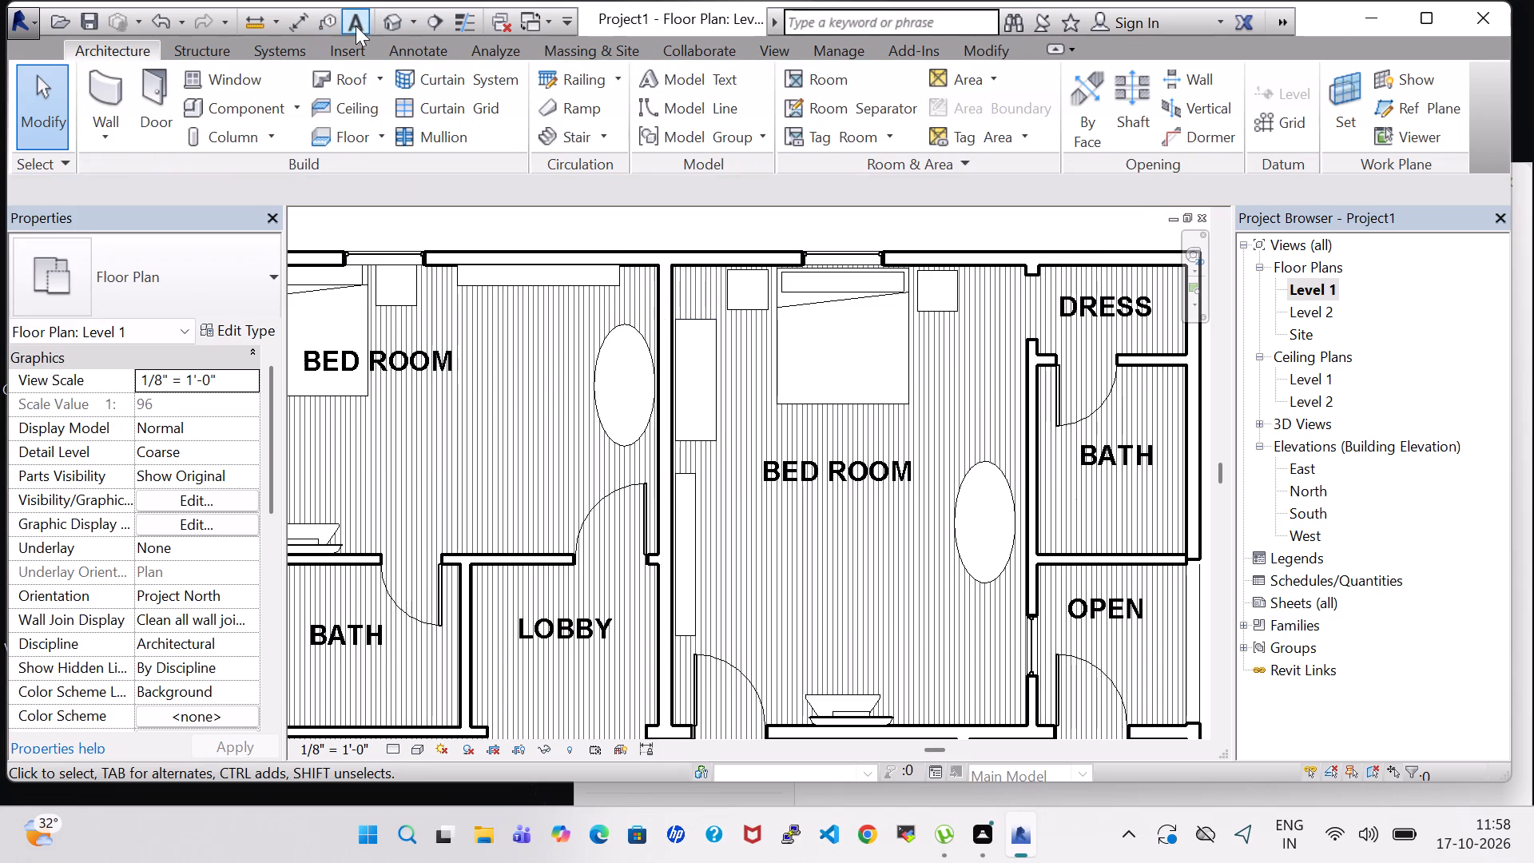
Open the default 3D view of the house.
click(384, 24)
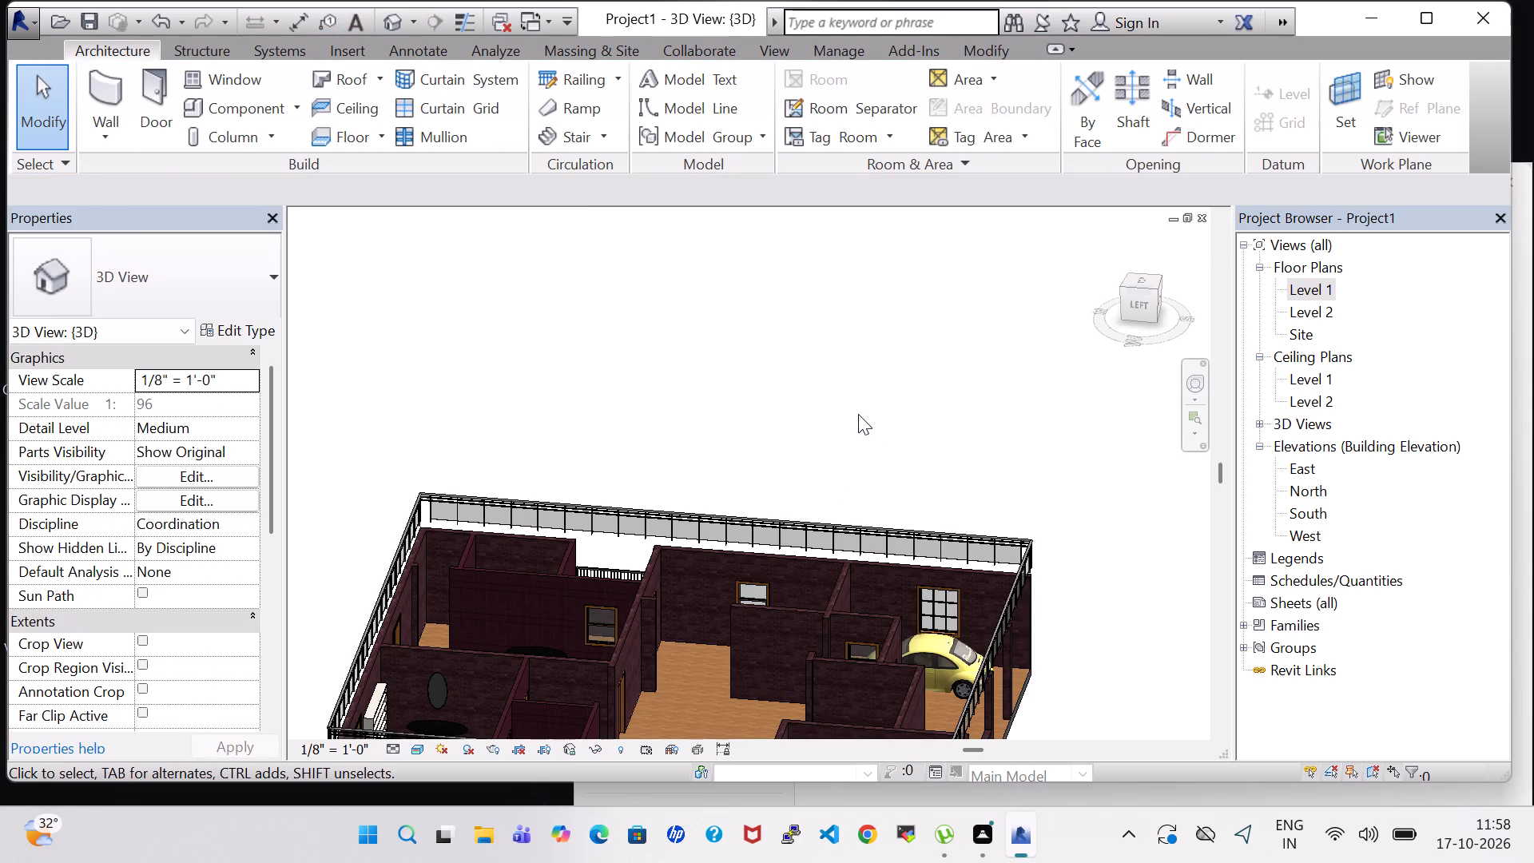
Examine the furniture layout of both bedrooms from several angles in the 3D view.
shift+middle_drag(858, 414, 794, 468)
shift+middle_drag(842, 424, 546, 557)
middle_drag(974, 424, 930, 408)
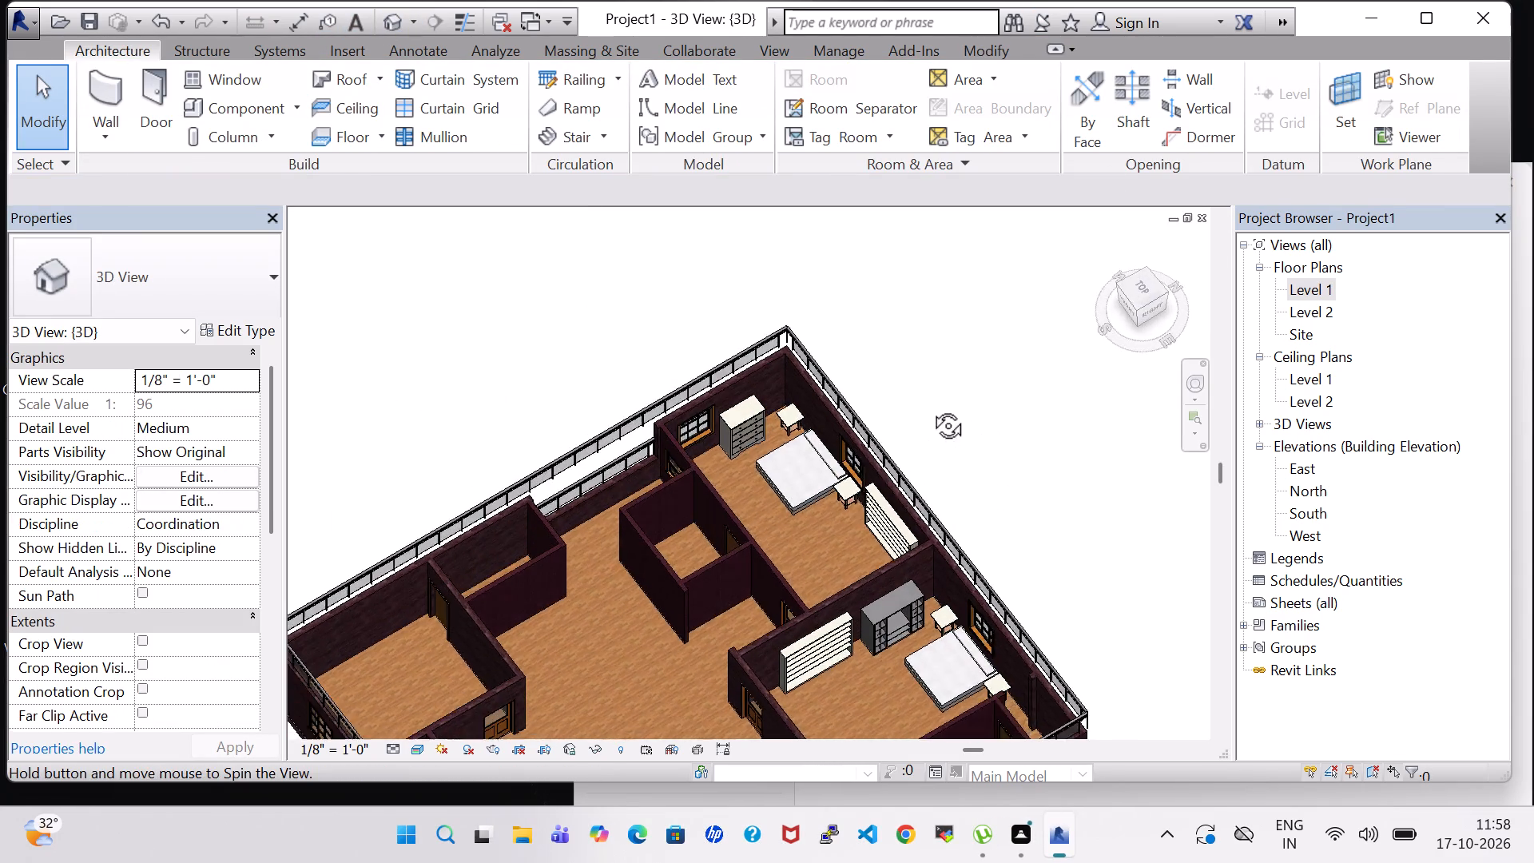
middle_drag(930, 408, 892, 416)
middle_drag(972, 467, 933, 400)
shift+middle_drag(1009, 504, 965, 419)
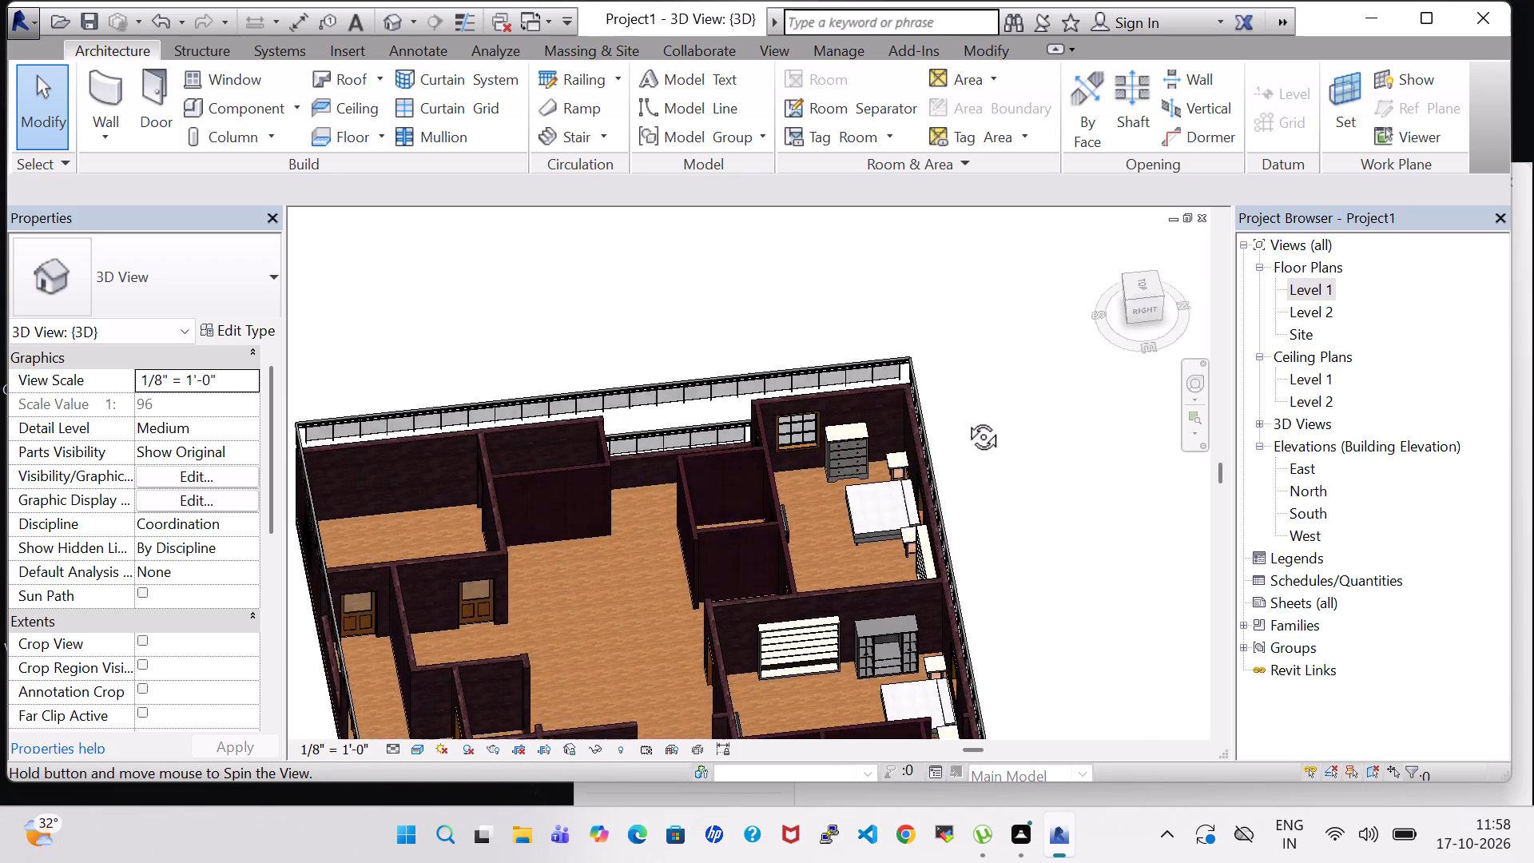
shift+middle_drag(965, 419, 963, 413)
middle_drag(1055, 517, 1156, 601)
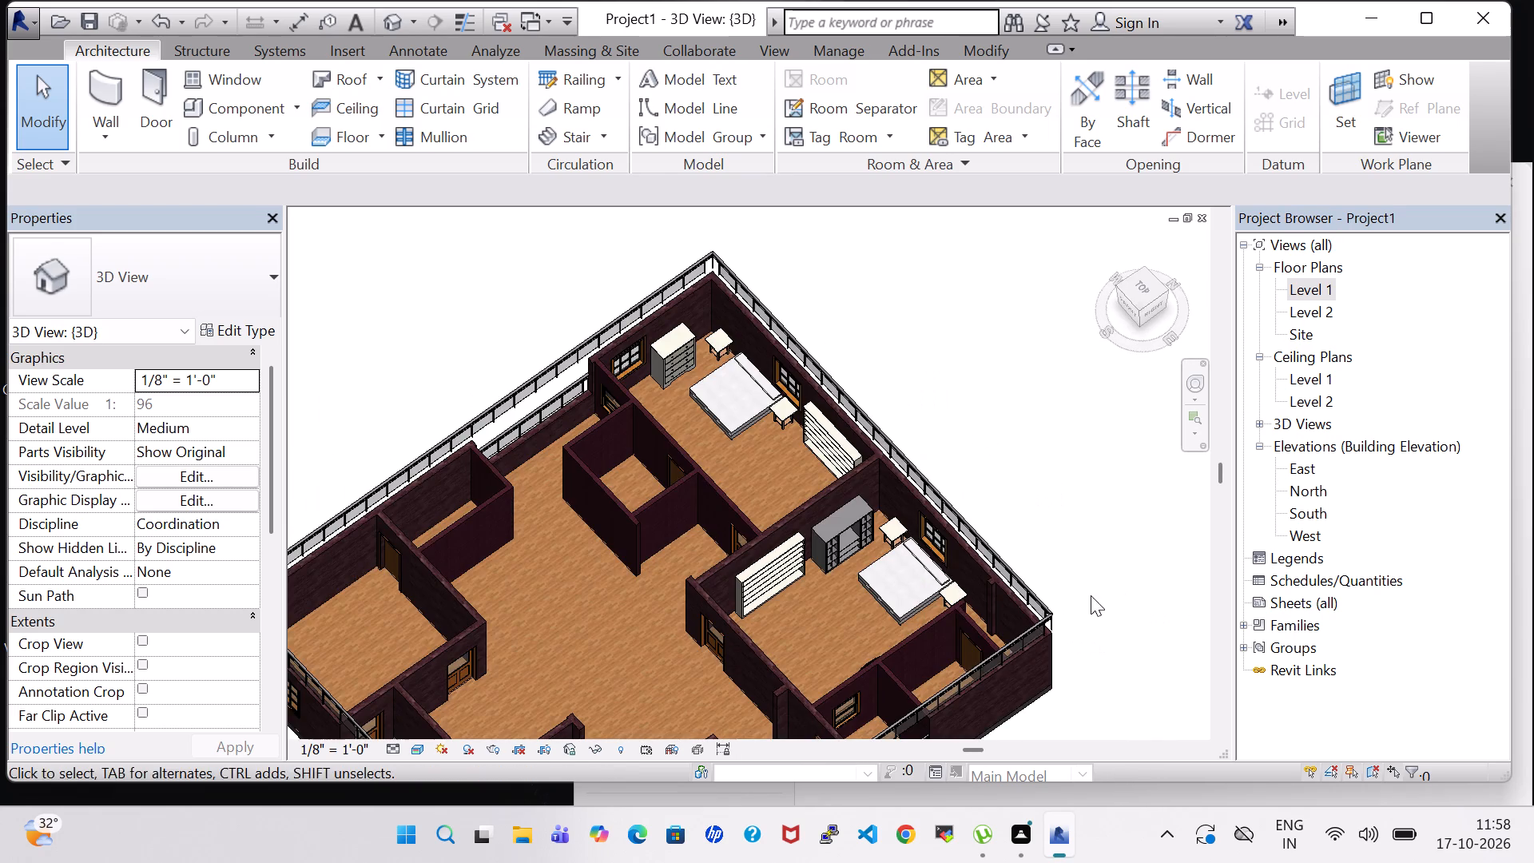
shift+middle_drag(1091, 595, 1278, 579)
In the Level 1 floor plan, copy the smaller bedroom's 48" x 72" x 24" dresser to the clipboard and paste it into the DRESS room.
double_click(1325, 281)
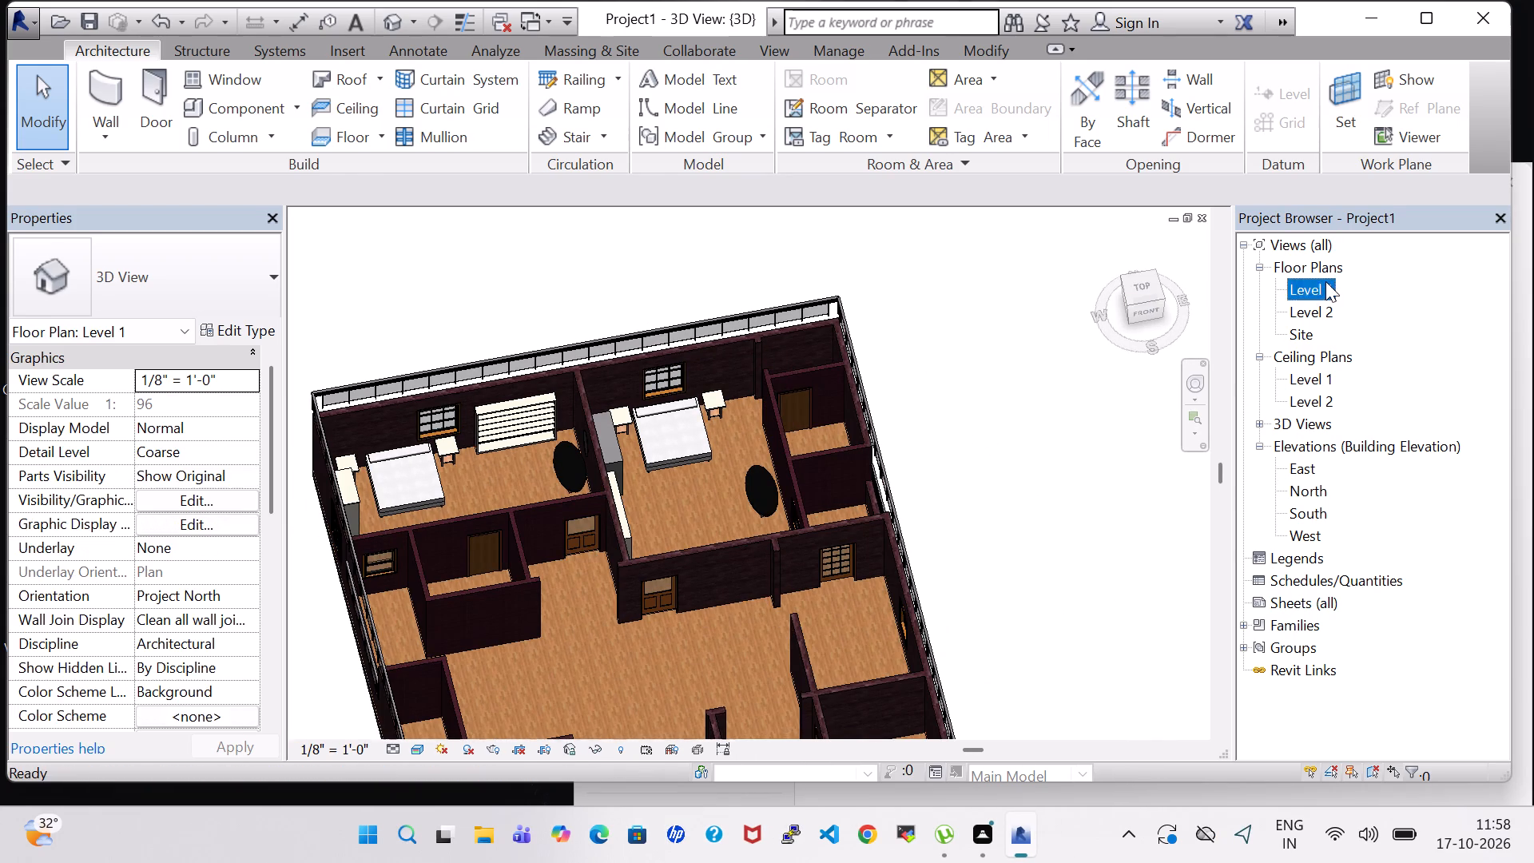
scroll(737, 431, down, 3)
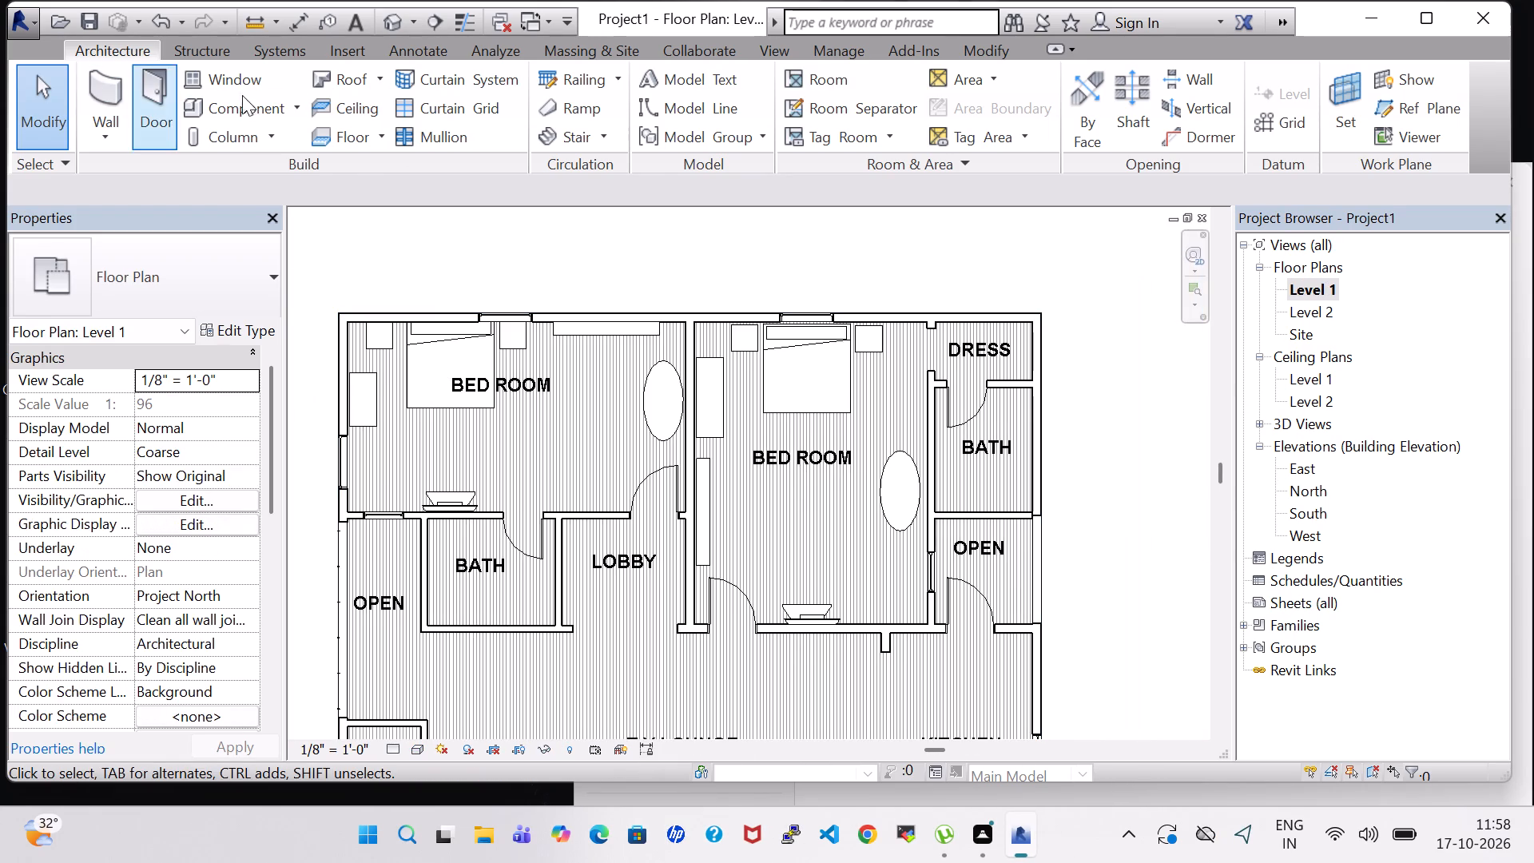
click(372, 382)
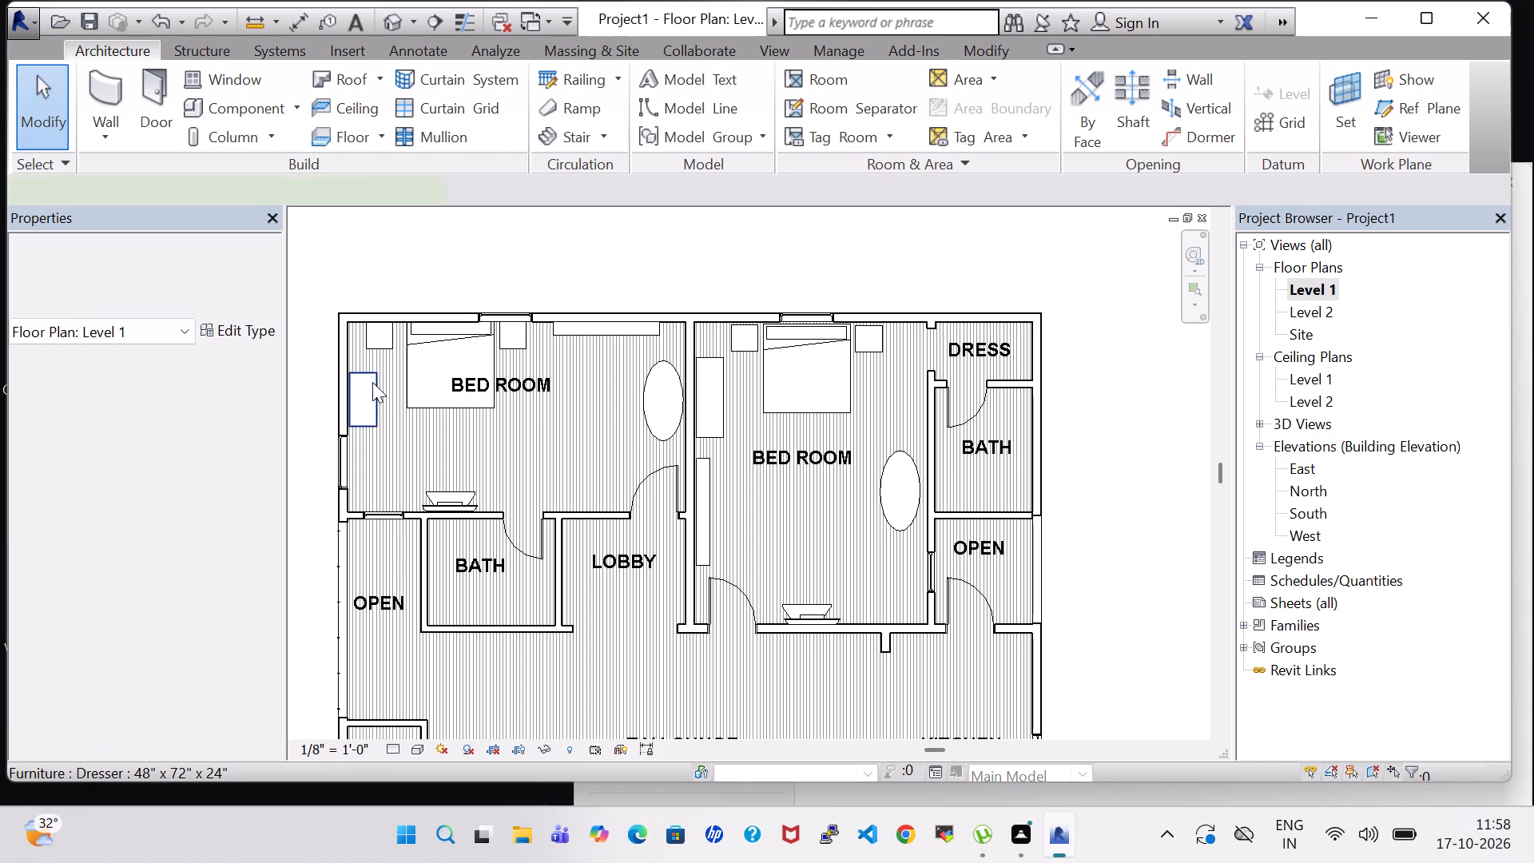
click(232, 105)
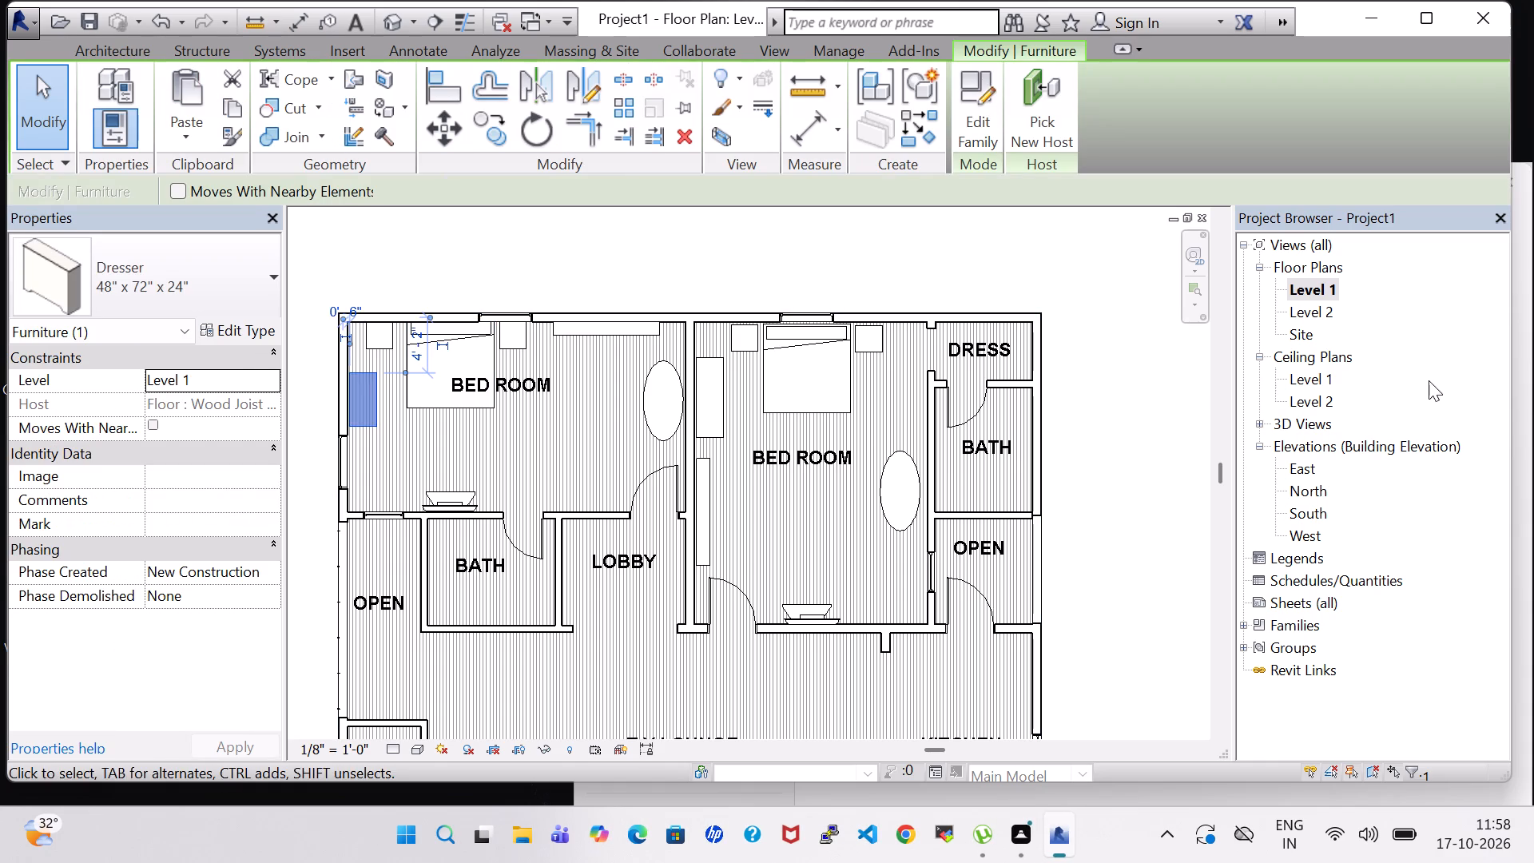
scroll(890, 386, up, 3)
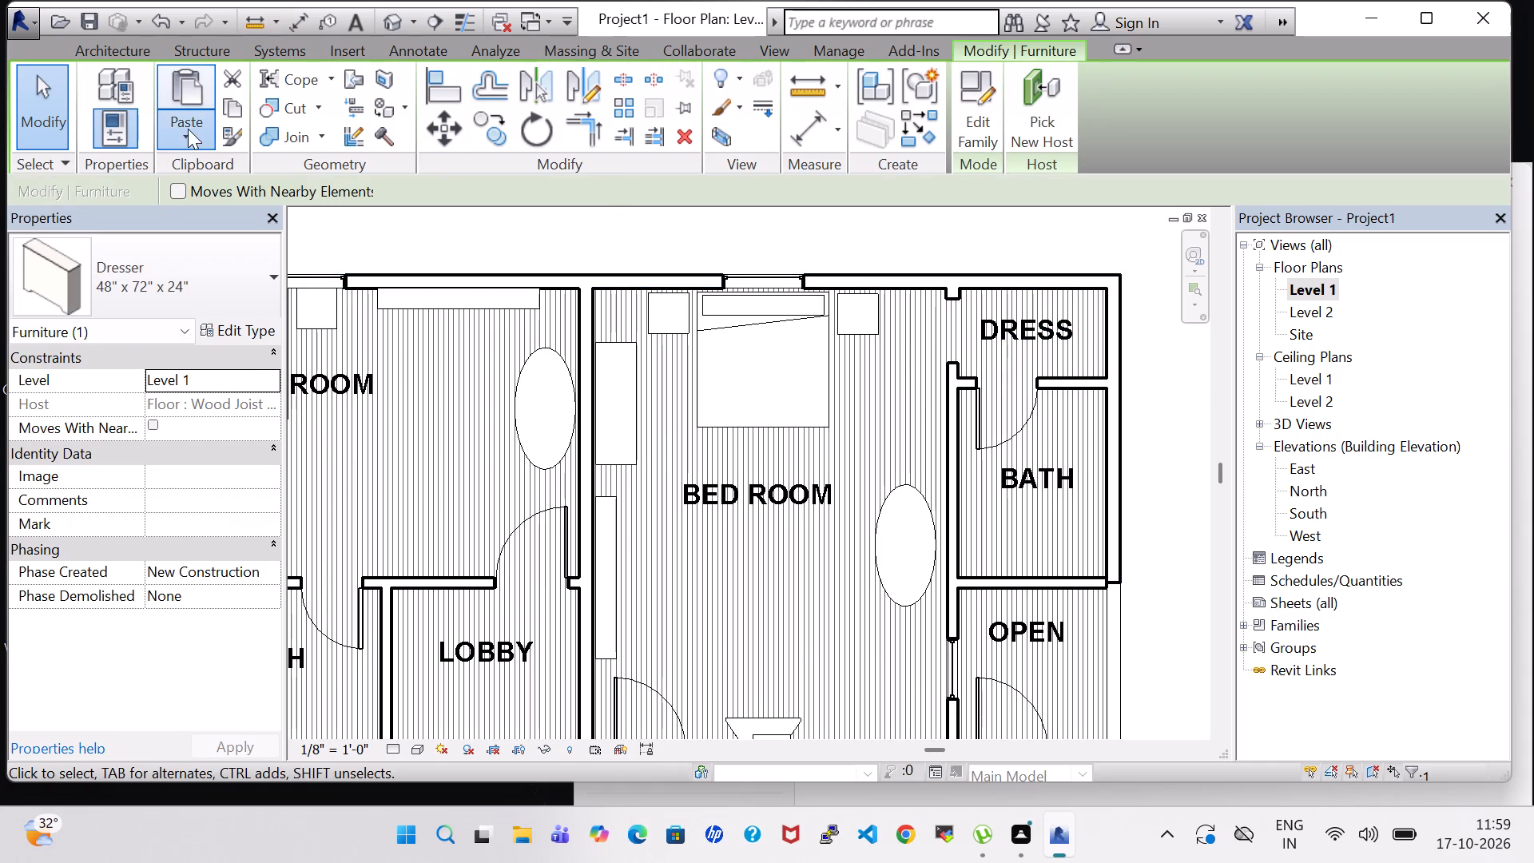
click(188, 129)
click(224, 168)
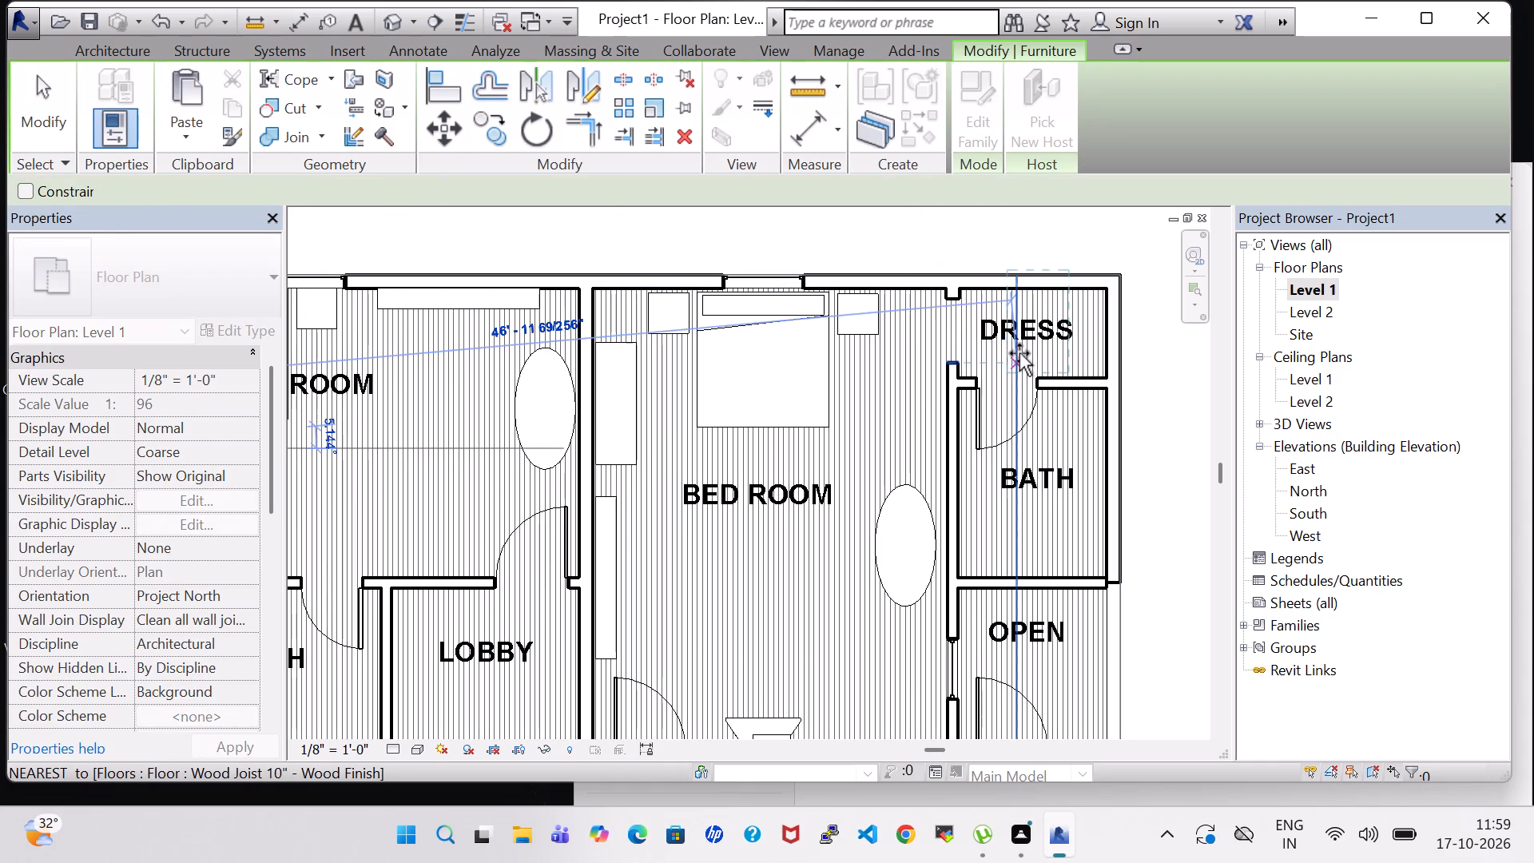
click(1017, 364)
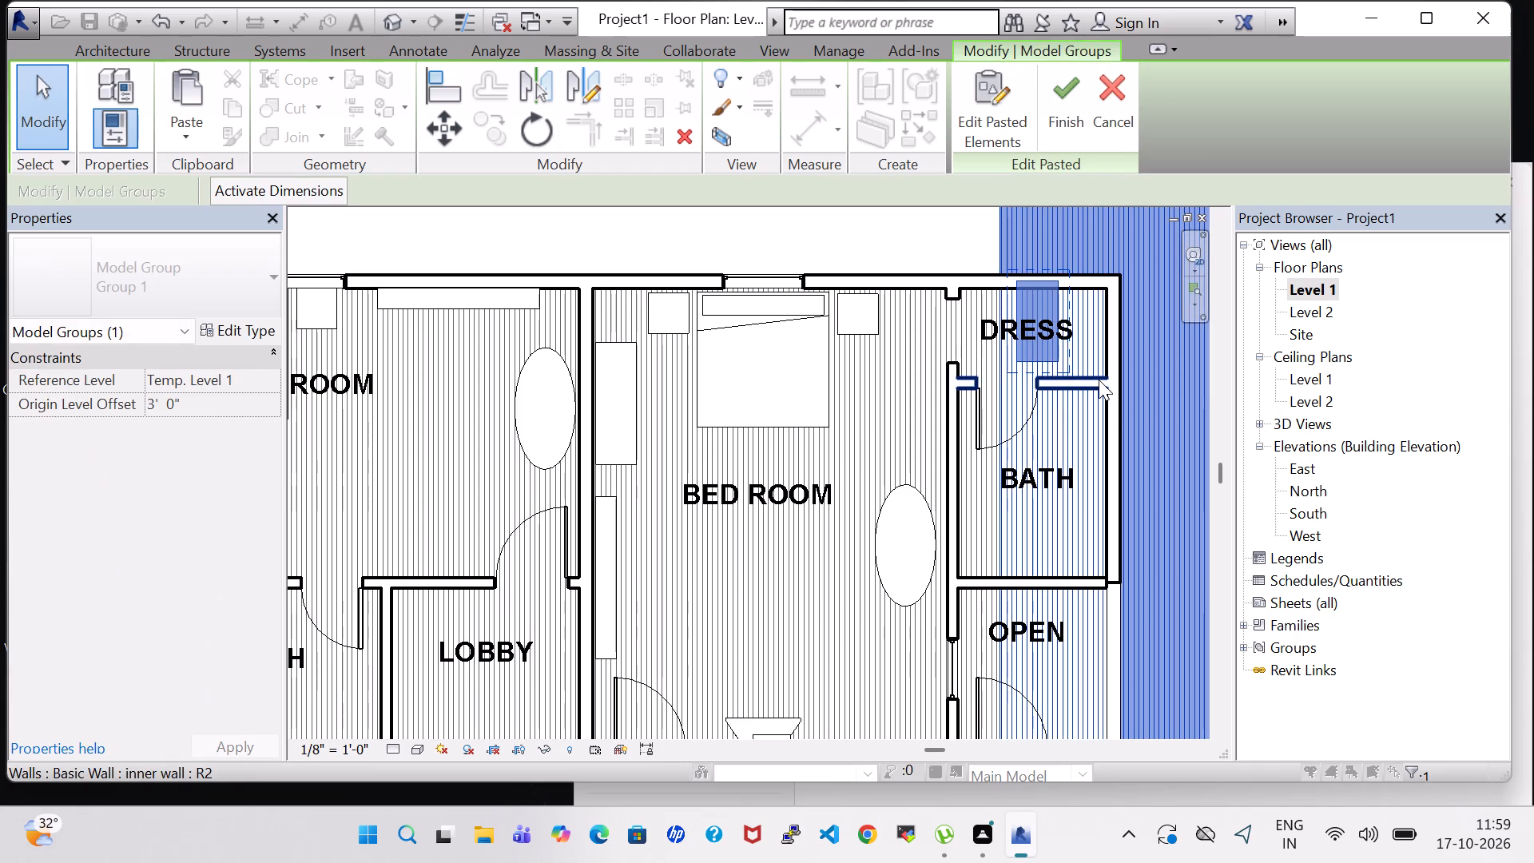
key(Escape)
key(Escape)
Rotate the pasted dresser 90° and nudge it against the DRESS room's exterior wall, parallel to that wall.
click(1055, 299)
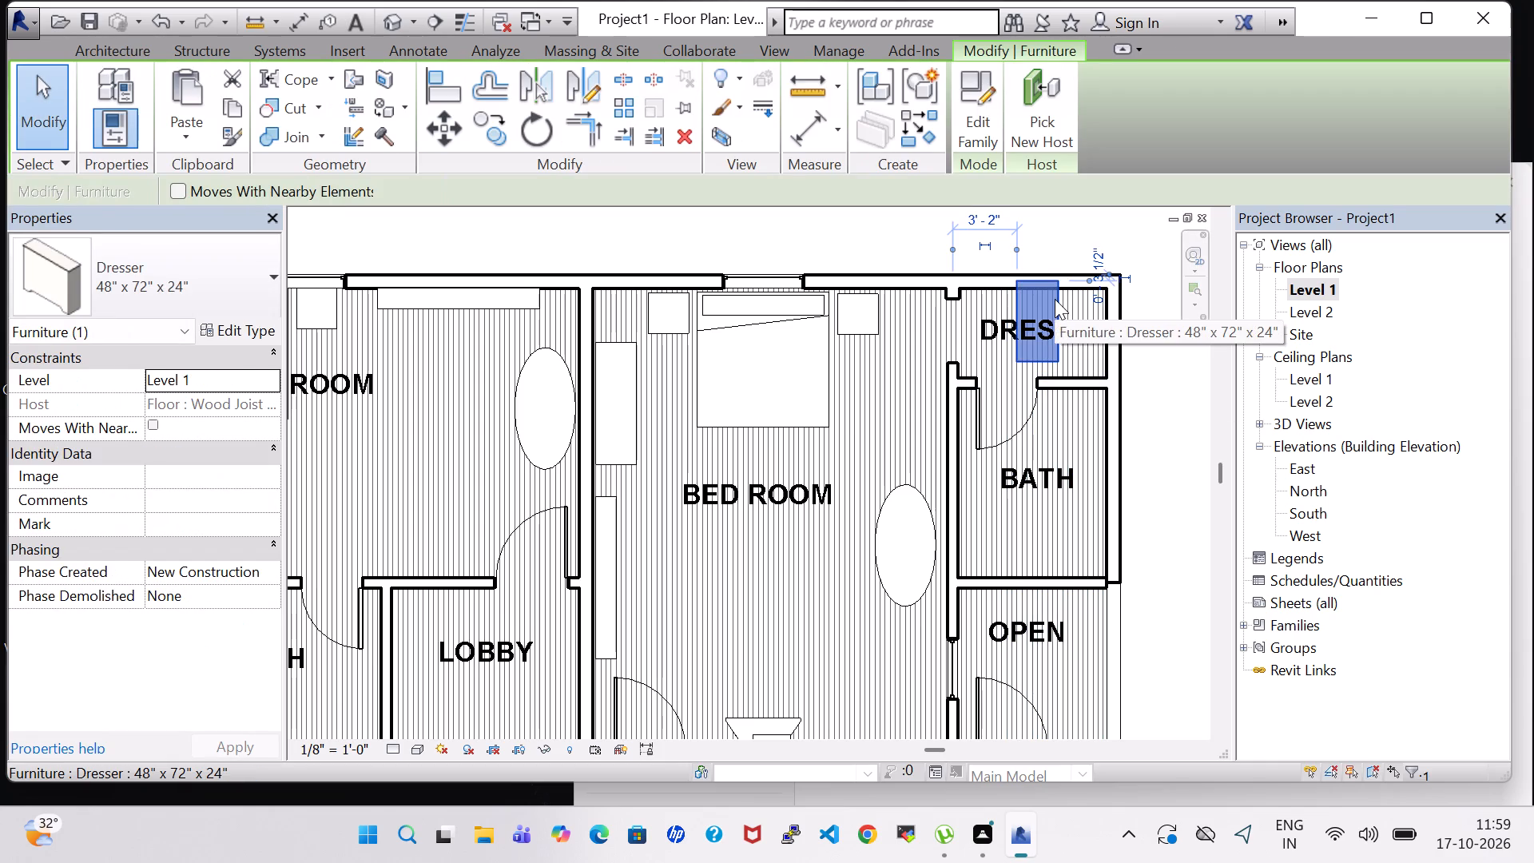
key(space)
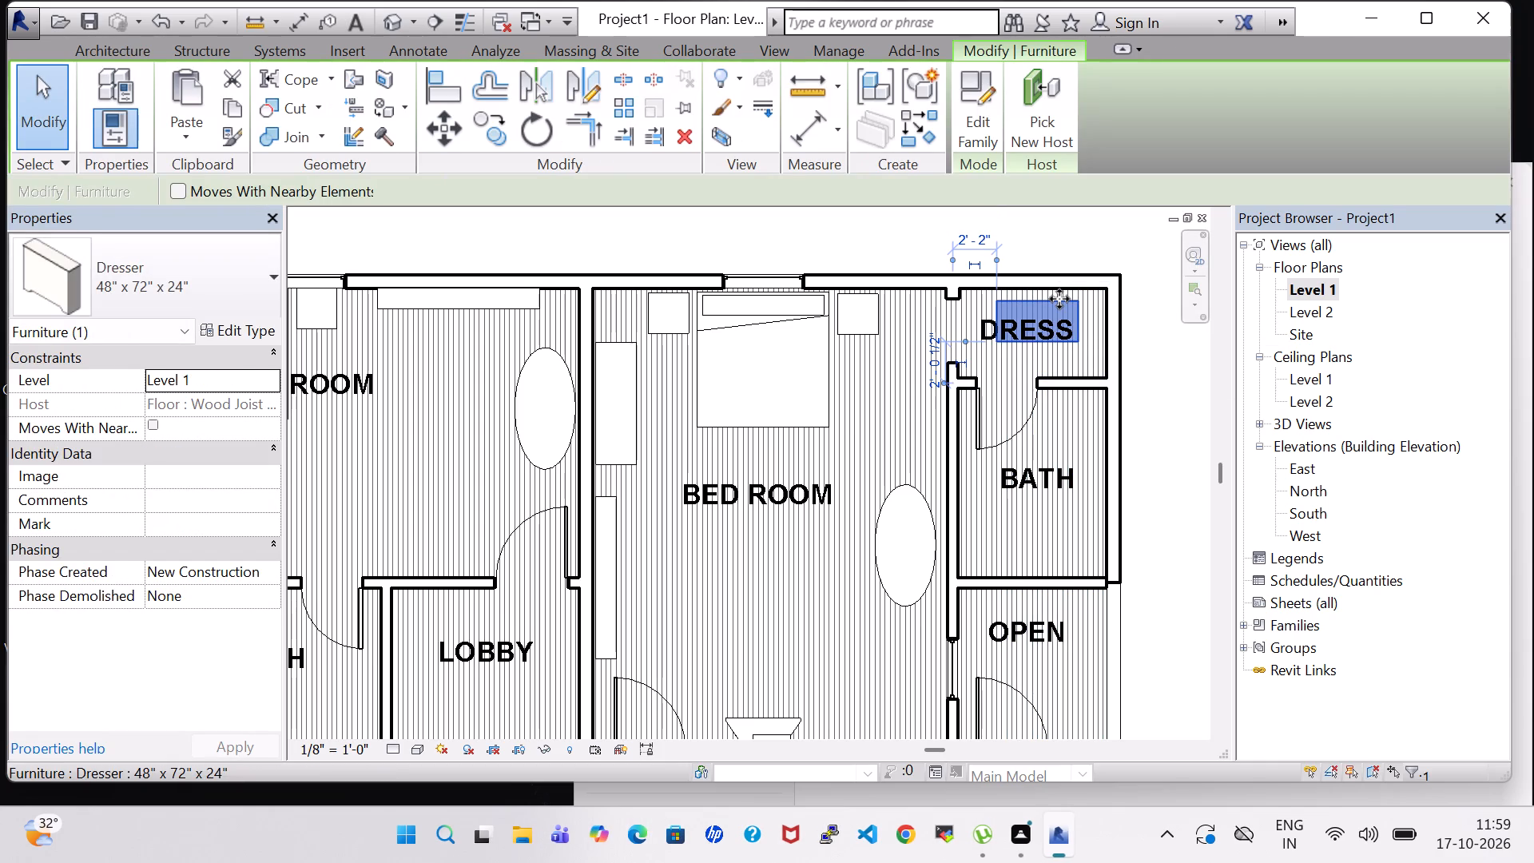
key(Up)
key(Up)
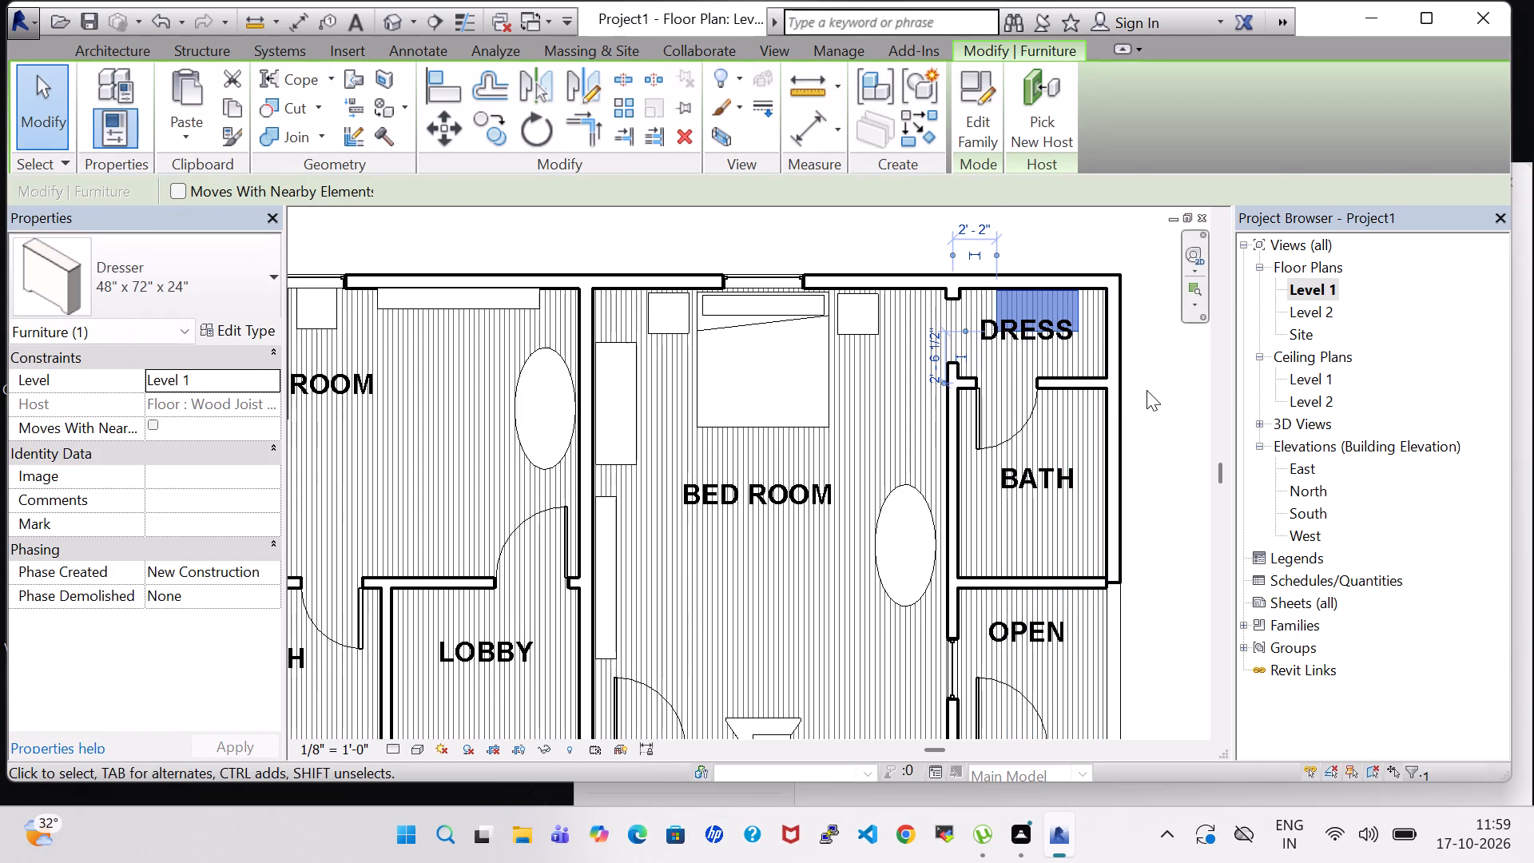
click(1147, 390)
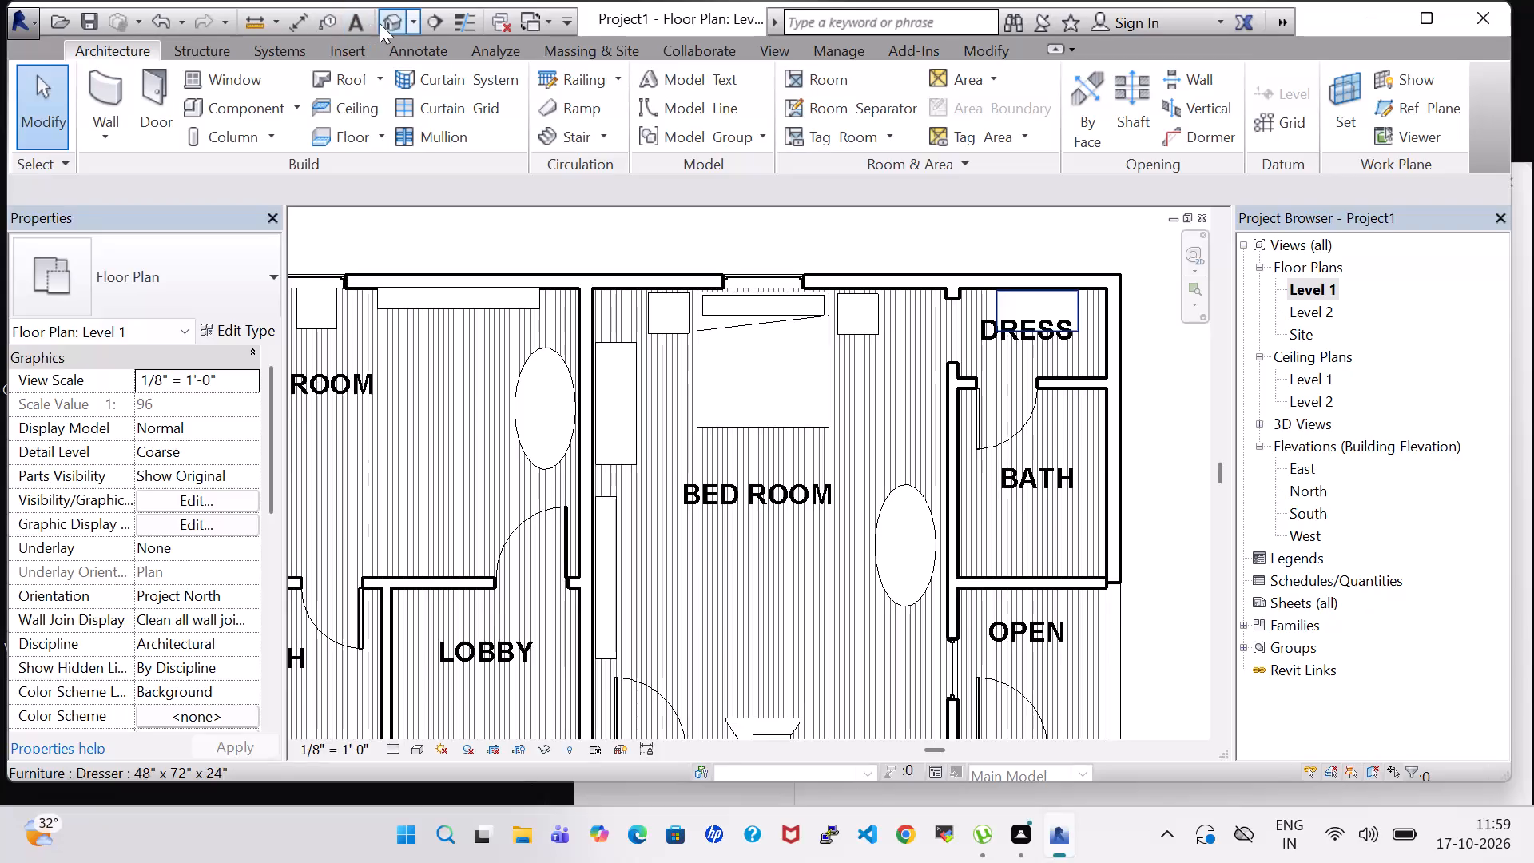
In the 3D view, turn the DRESS room's dresser 180° so its drawers face into the room.
click(380, 23)
shift+middle_drag(1004, 449, 975, 409)
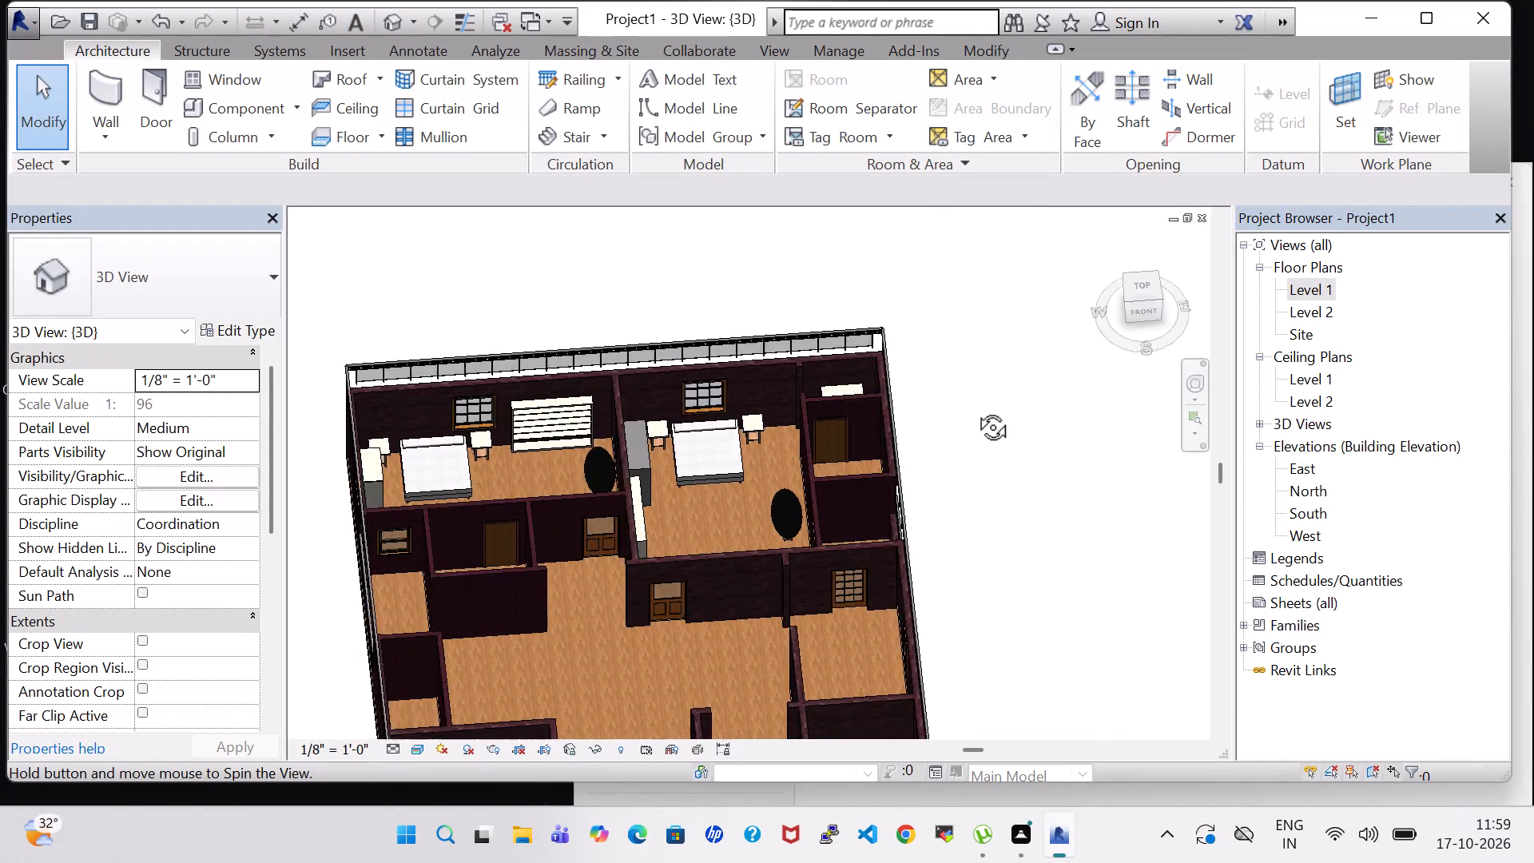
shift+middle_drag(975, 409, 975, 497)
scroll(972, 452, up, 4)
middle_drag(915, 373, 915, 444)
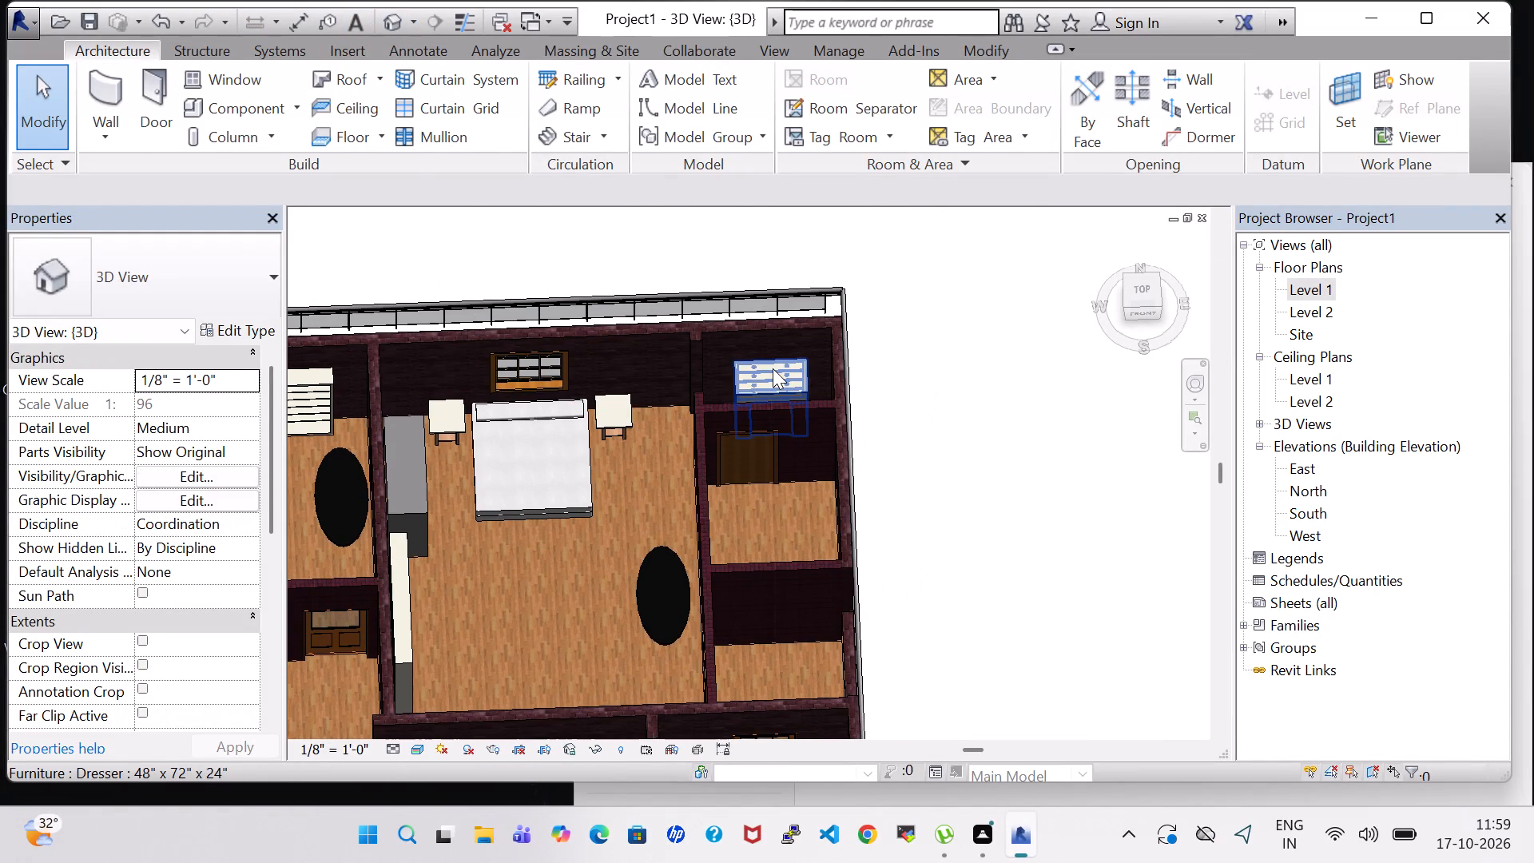
click(773, 368)
key(space)
key(space)
click(969, 410)
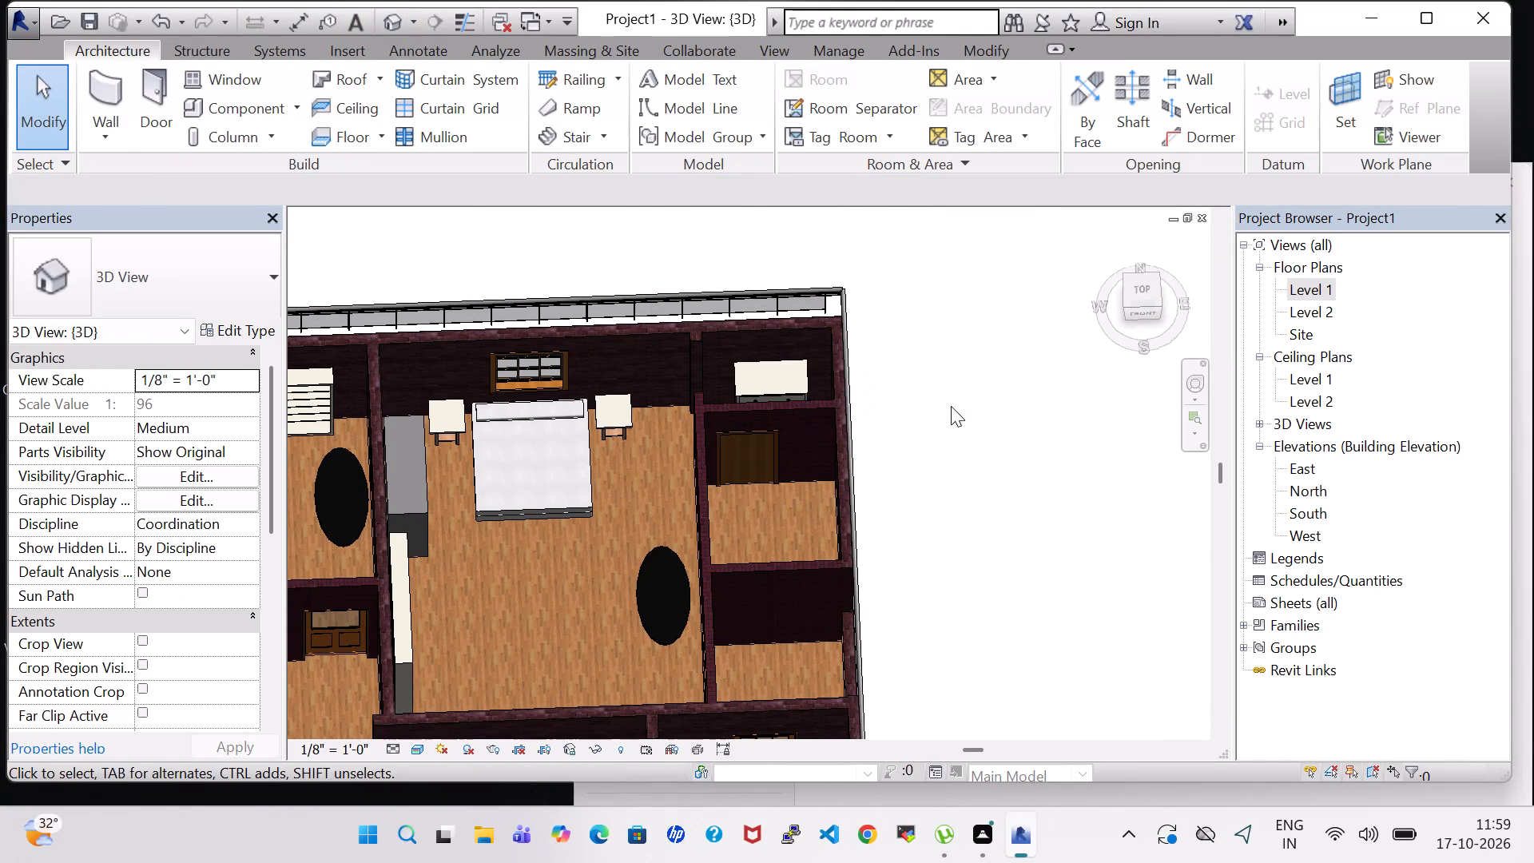
Examine the turned dresser and the surrounding bedroom and bath in 3D from several angles, checking against the Level 1 plan.
shift+middle_drag(951, 406, 973, 512)
middle_drag(916, 463, 948, 428)
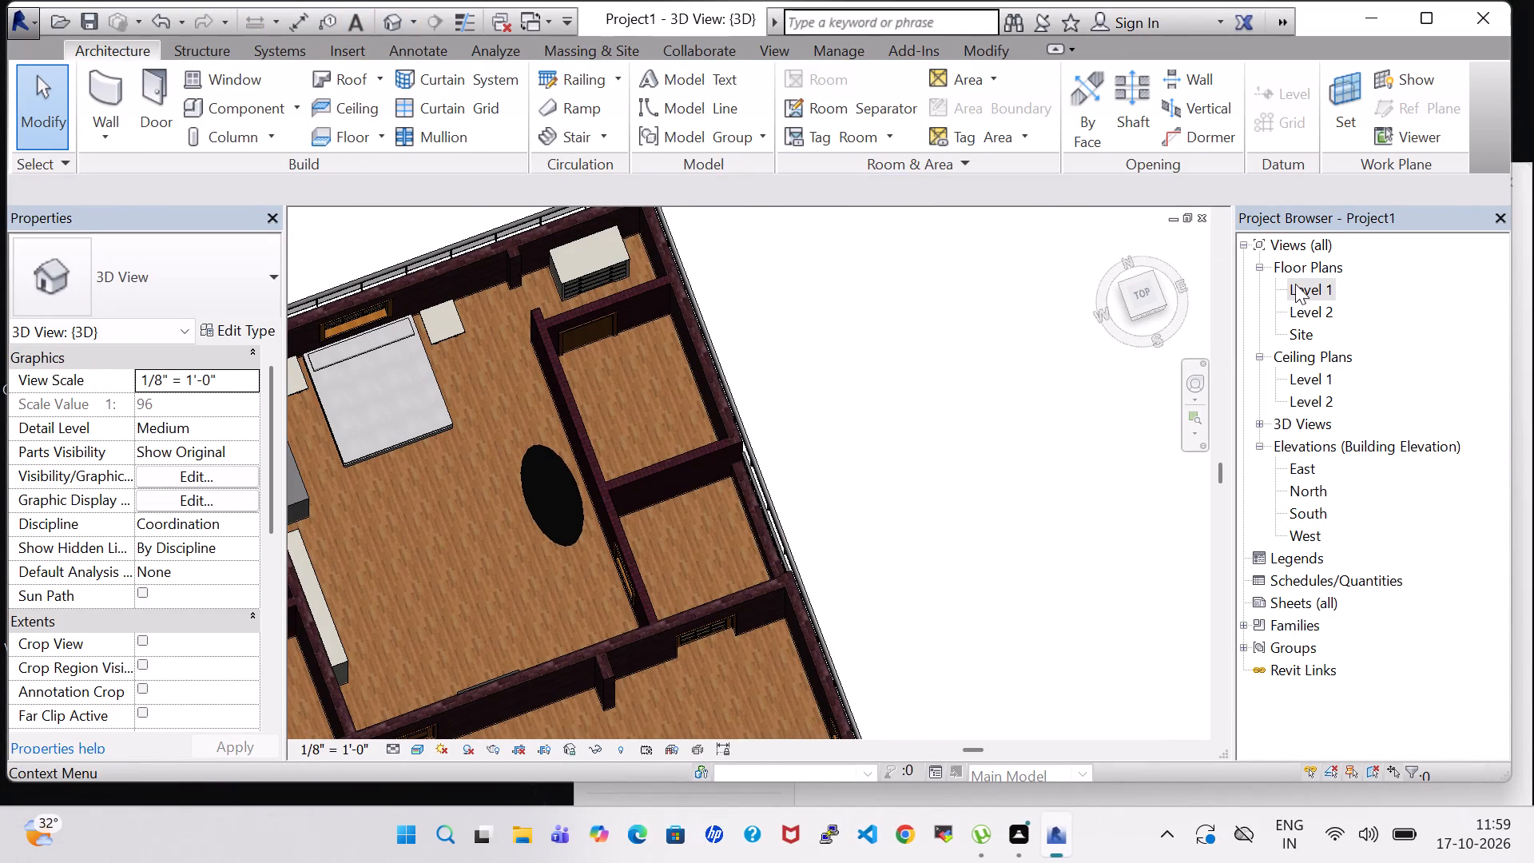
double_click(1295, 284)
scroll(1097, 491, down, 2)
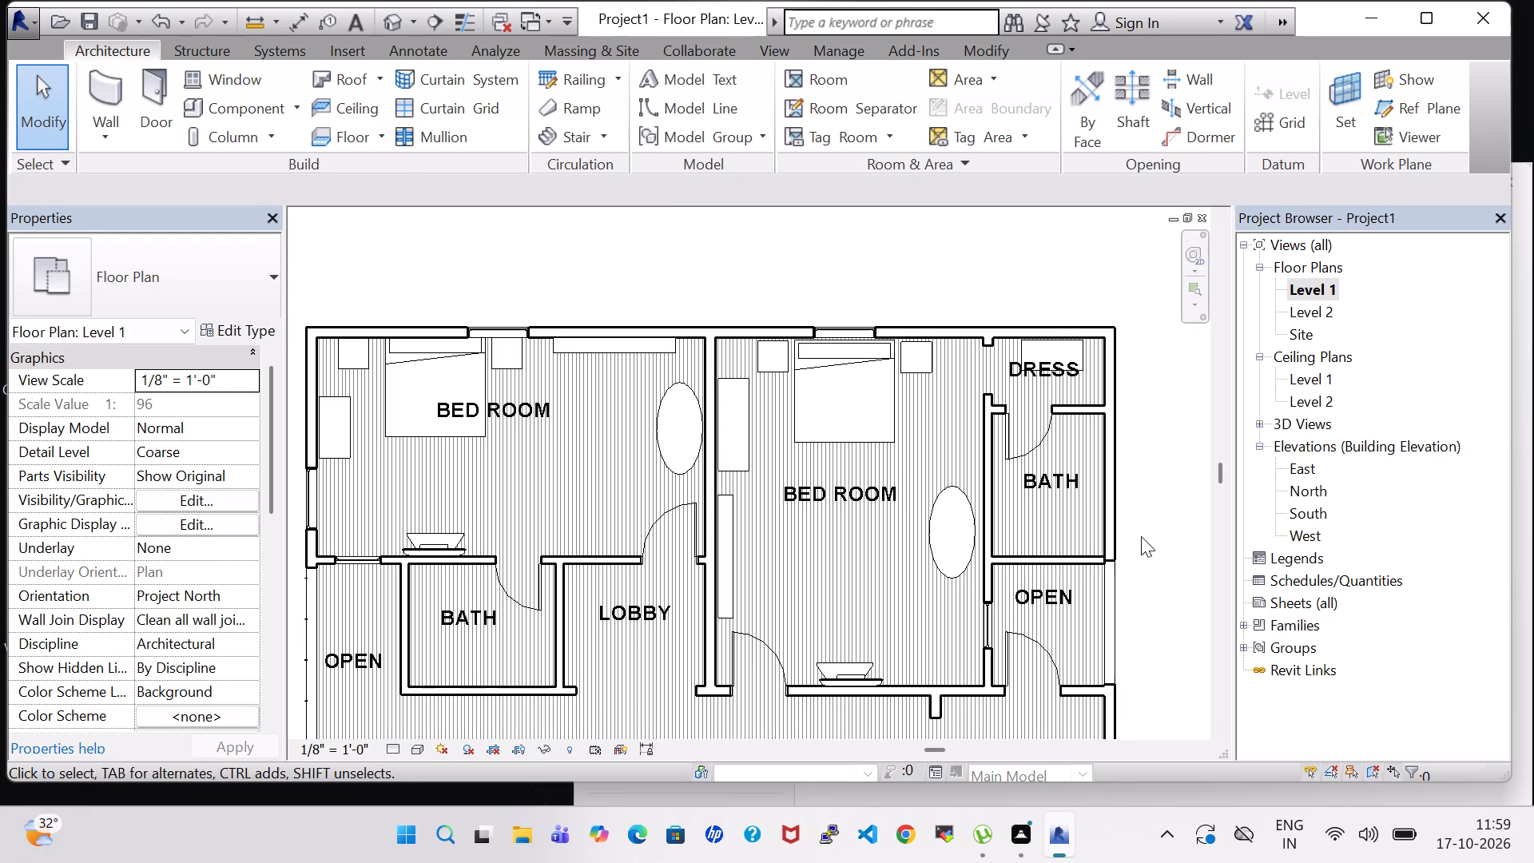
click(383, 22)
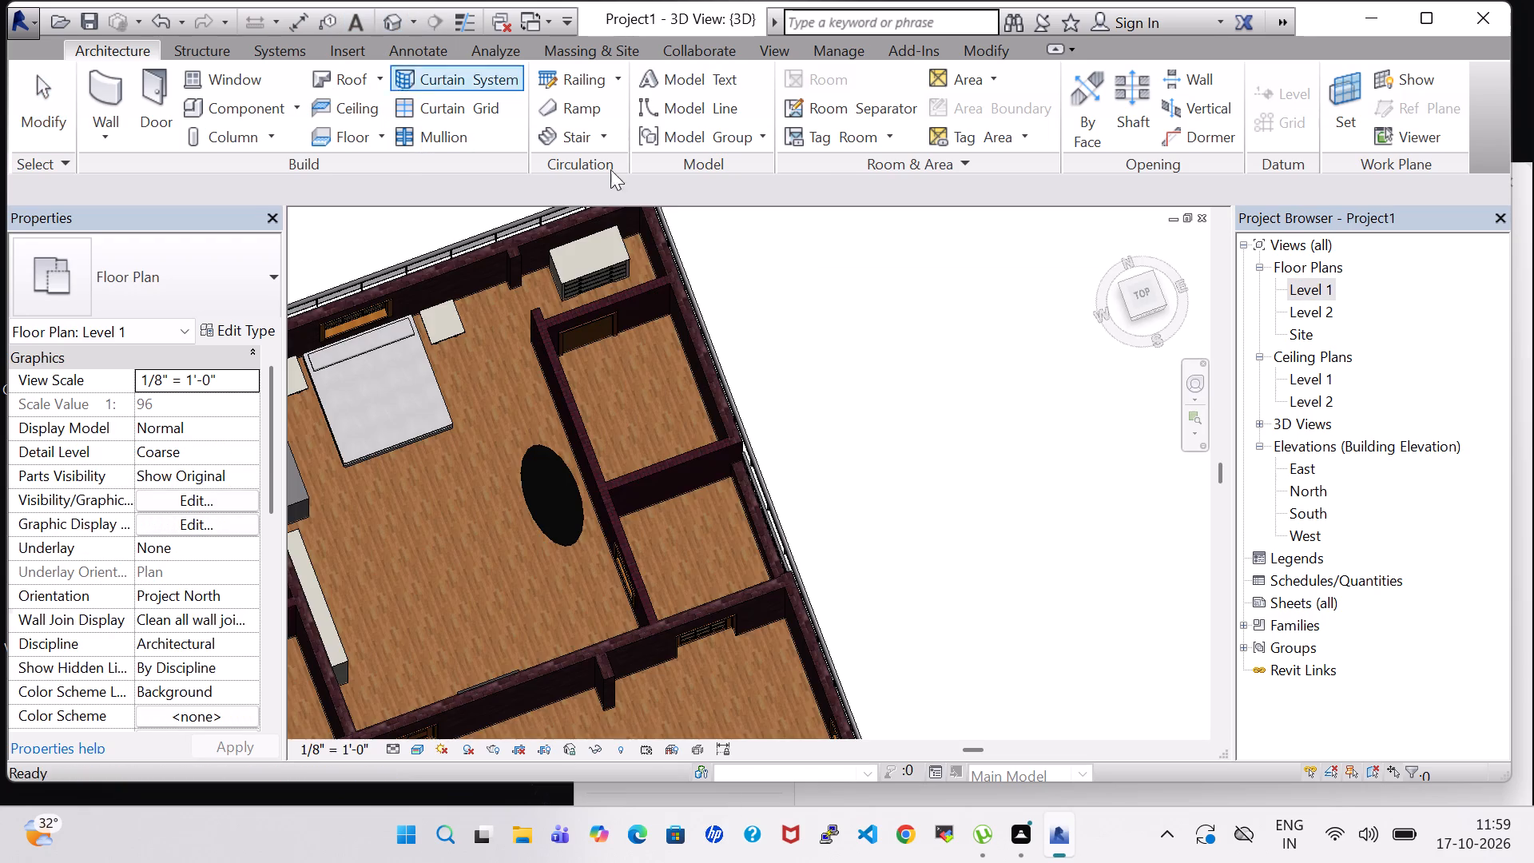
shift+middle_drag(820, 400, 724, 392)
middle_drag(914, 579, 852, 409)
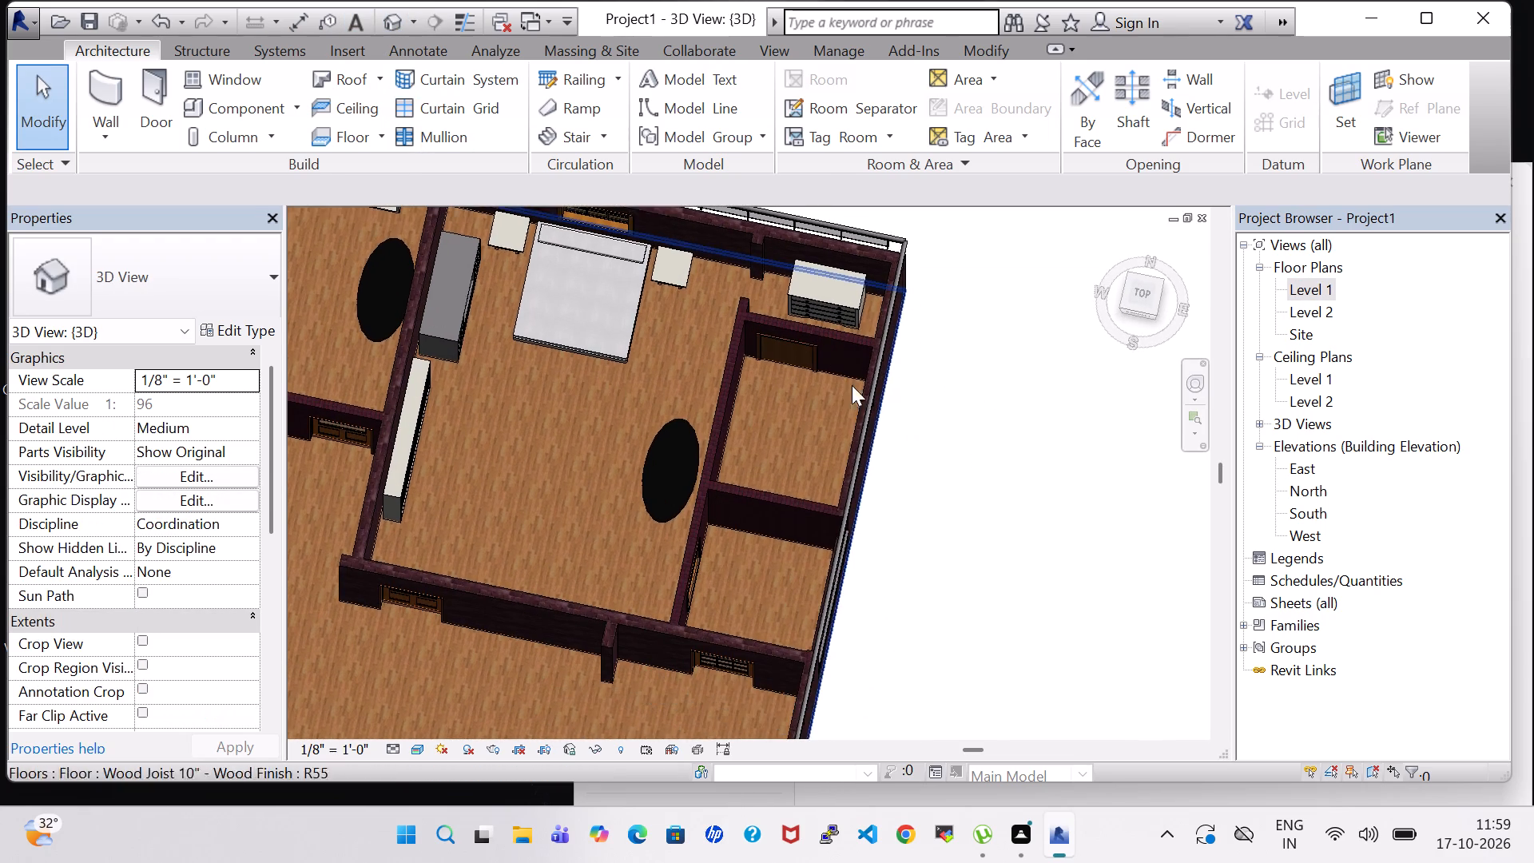
middle_drag(1003, 578, 918, 505)
middle_drag(1059, 689, 989, 413)
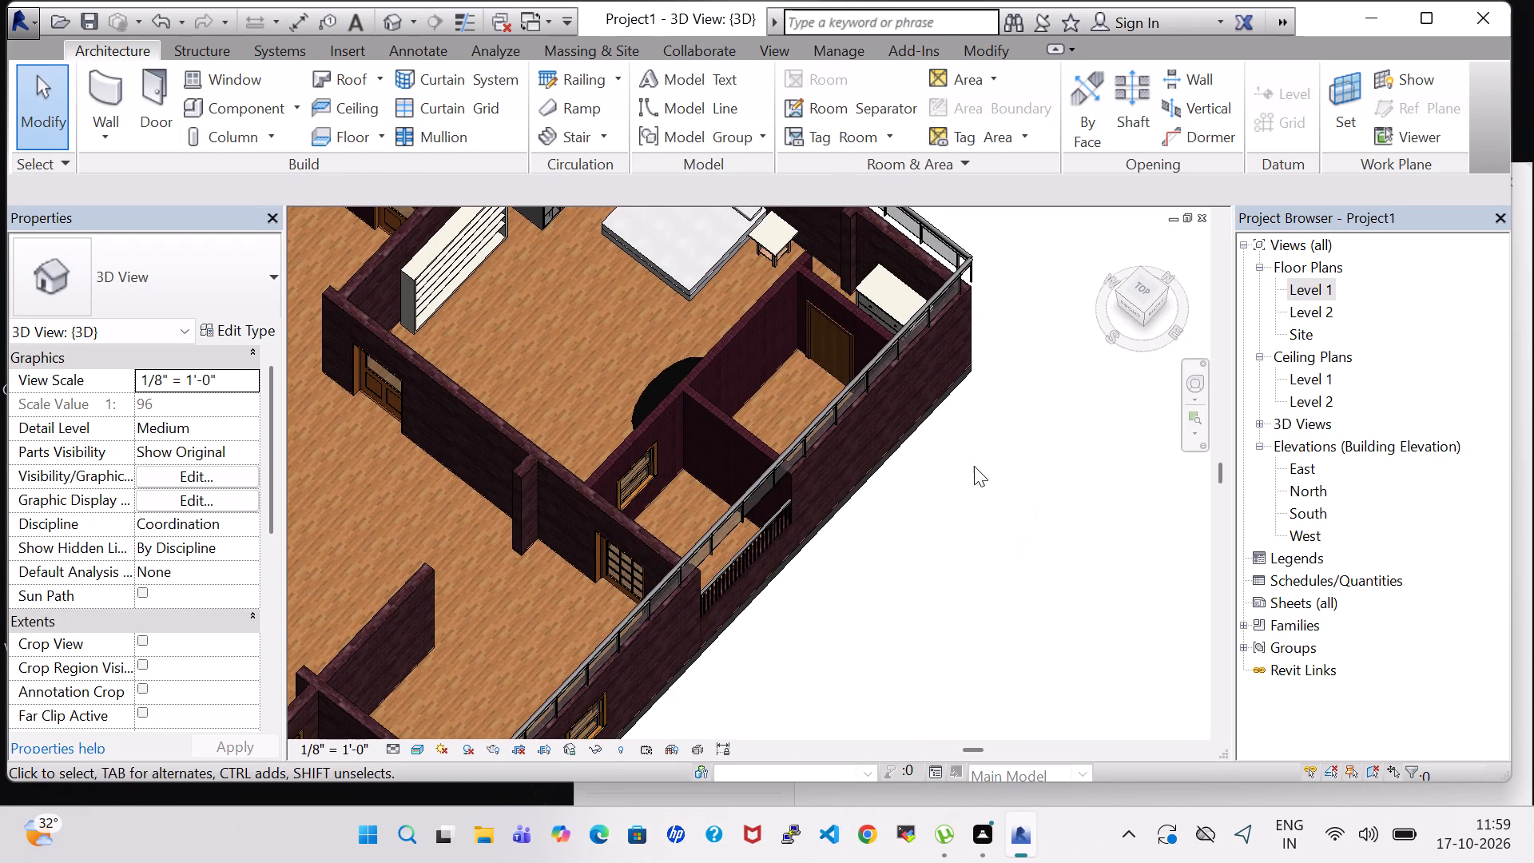
middle_drag(928, 520, 1026, 481)
middle_drag(841, 383, 972, 581)
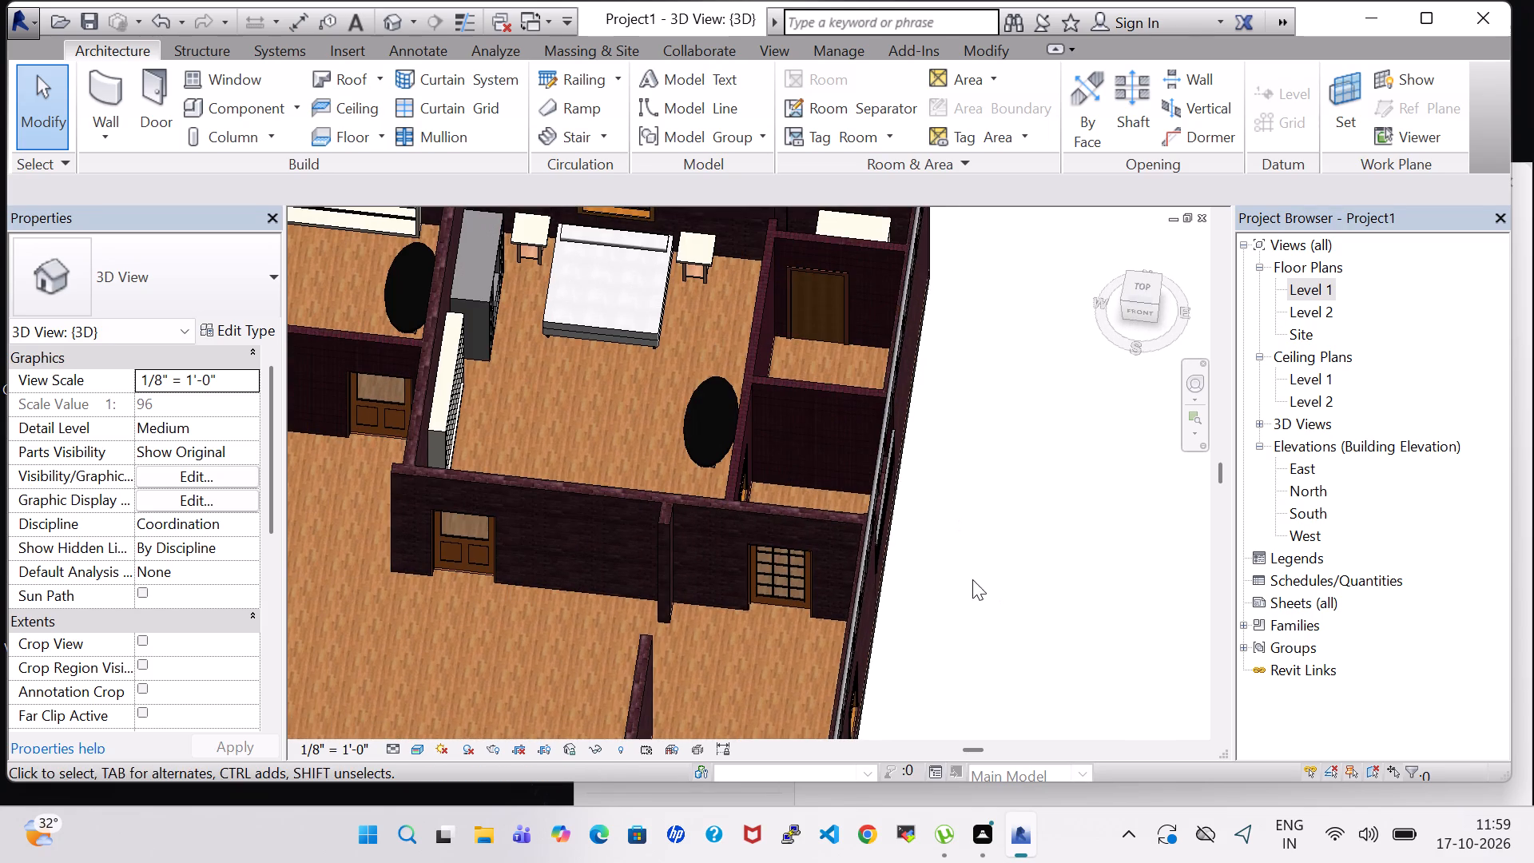
shift+middle_drag(992, 482, 996, 606)
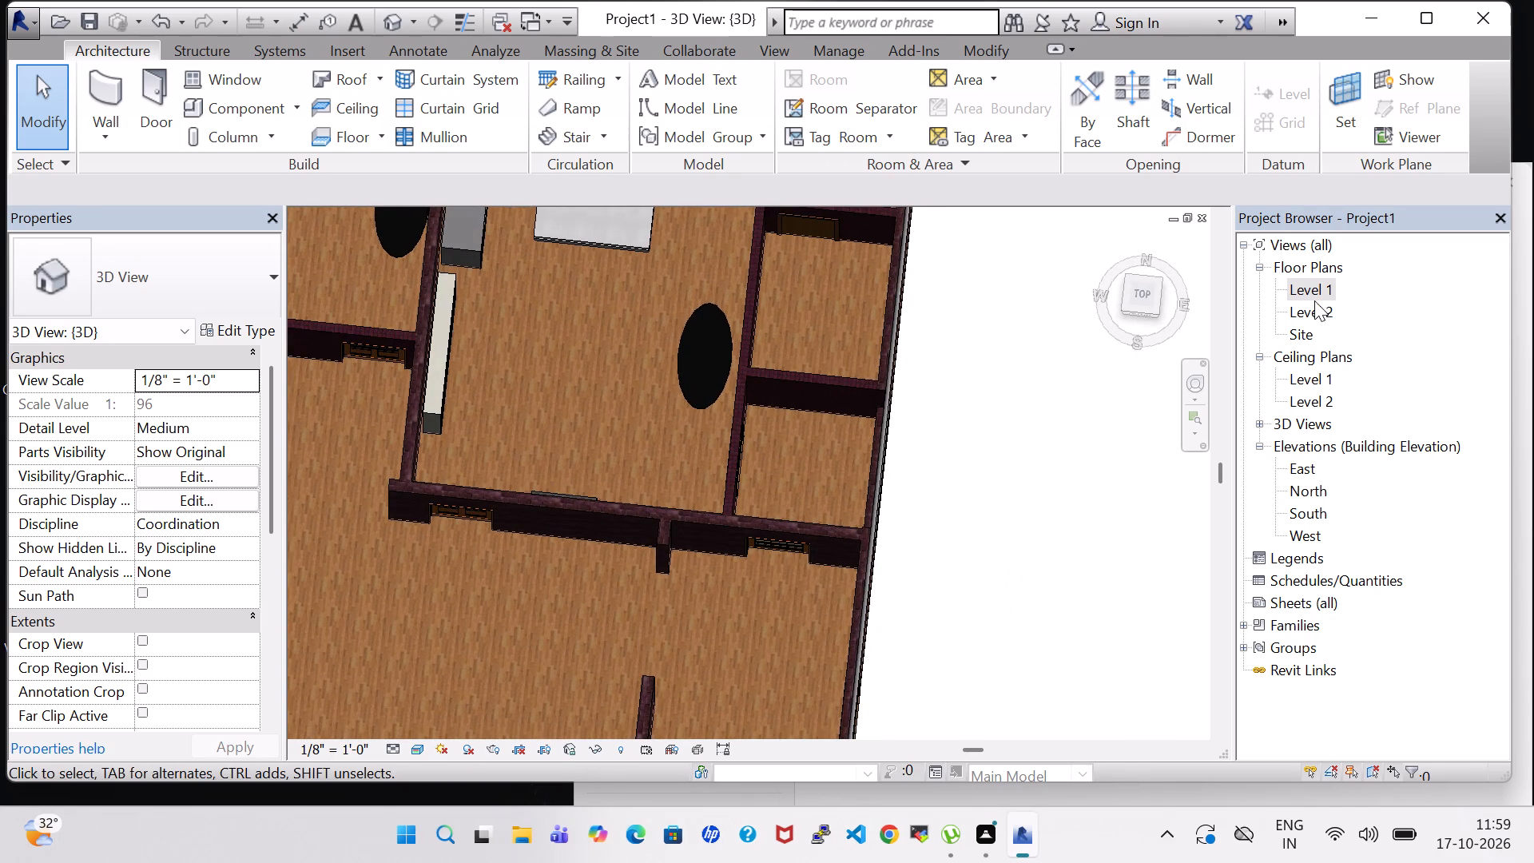
Return to the Level 1 floor plan and check the dresser and room tag in the DRESS room.
double_click(1317, 289)
scroll(1000, 331, down, 3)
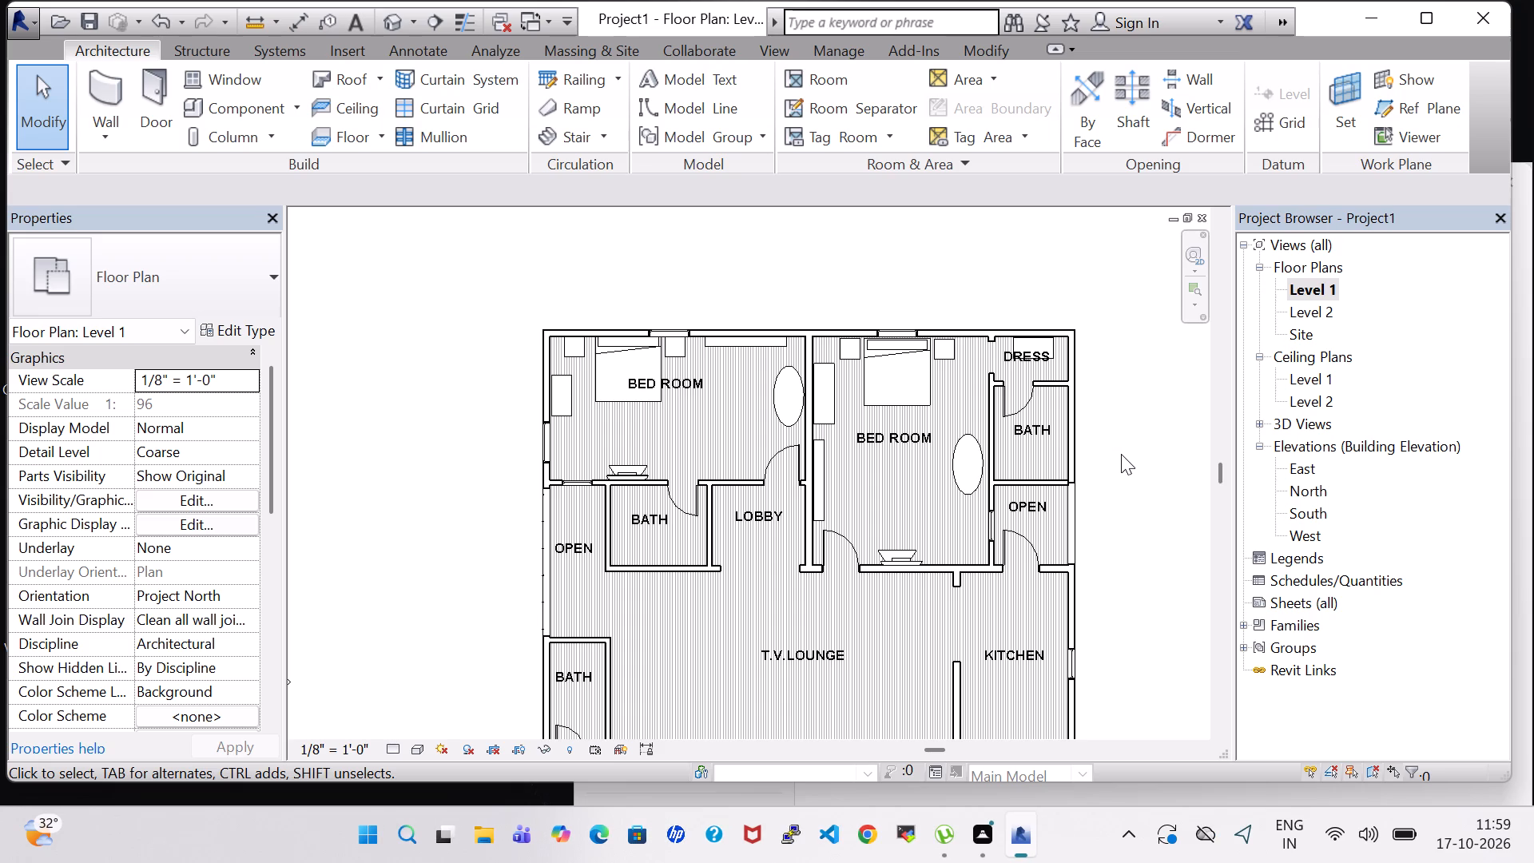
scroll(1060, 493, down, 1)
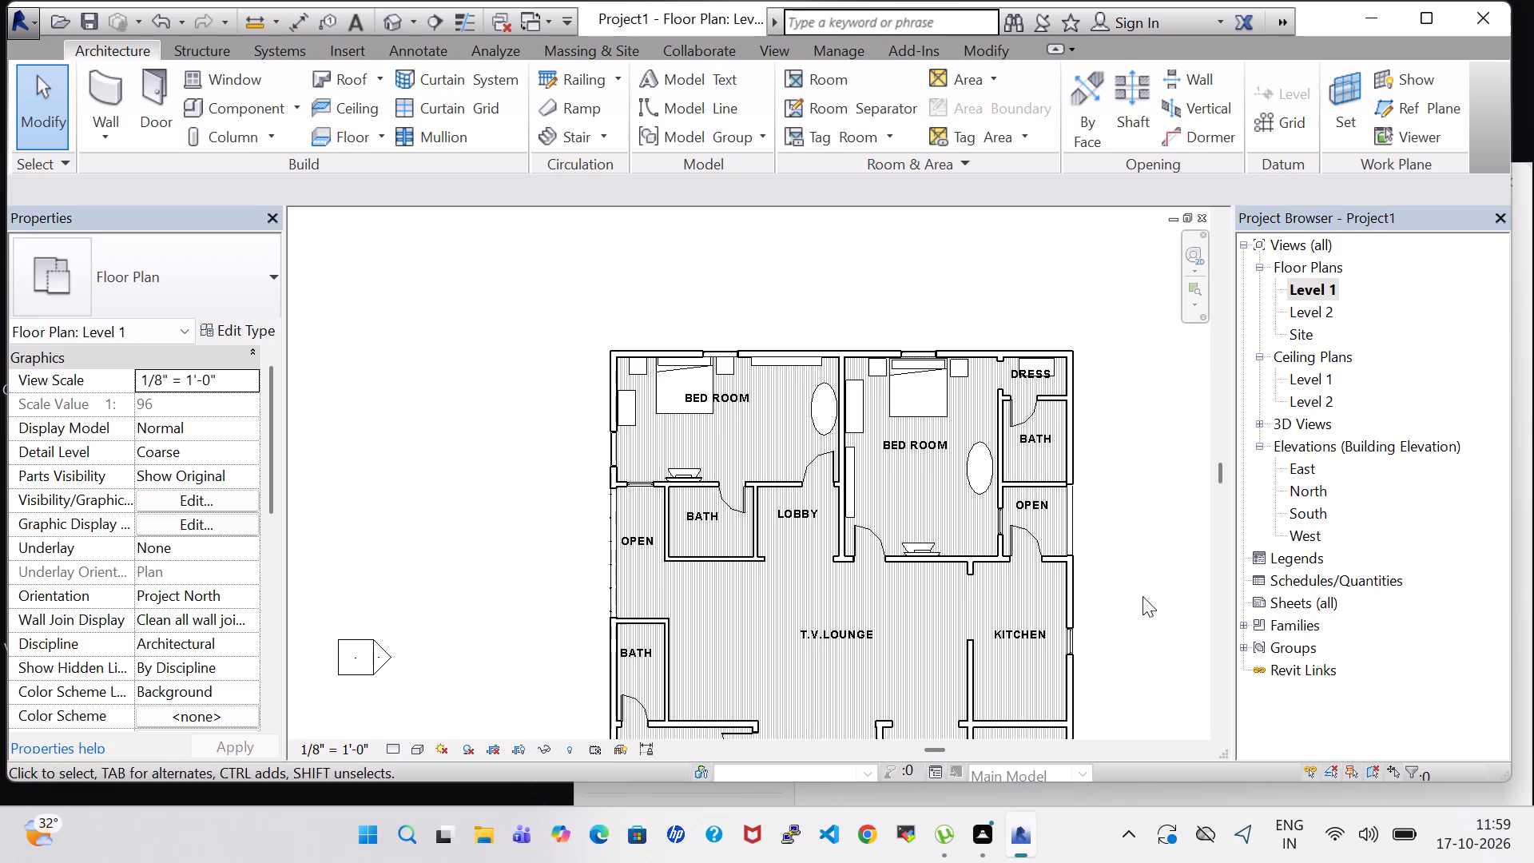
middle_drag(1143, 552, 1014, 511)
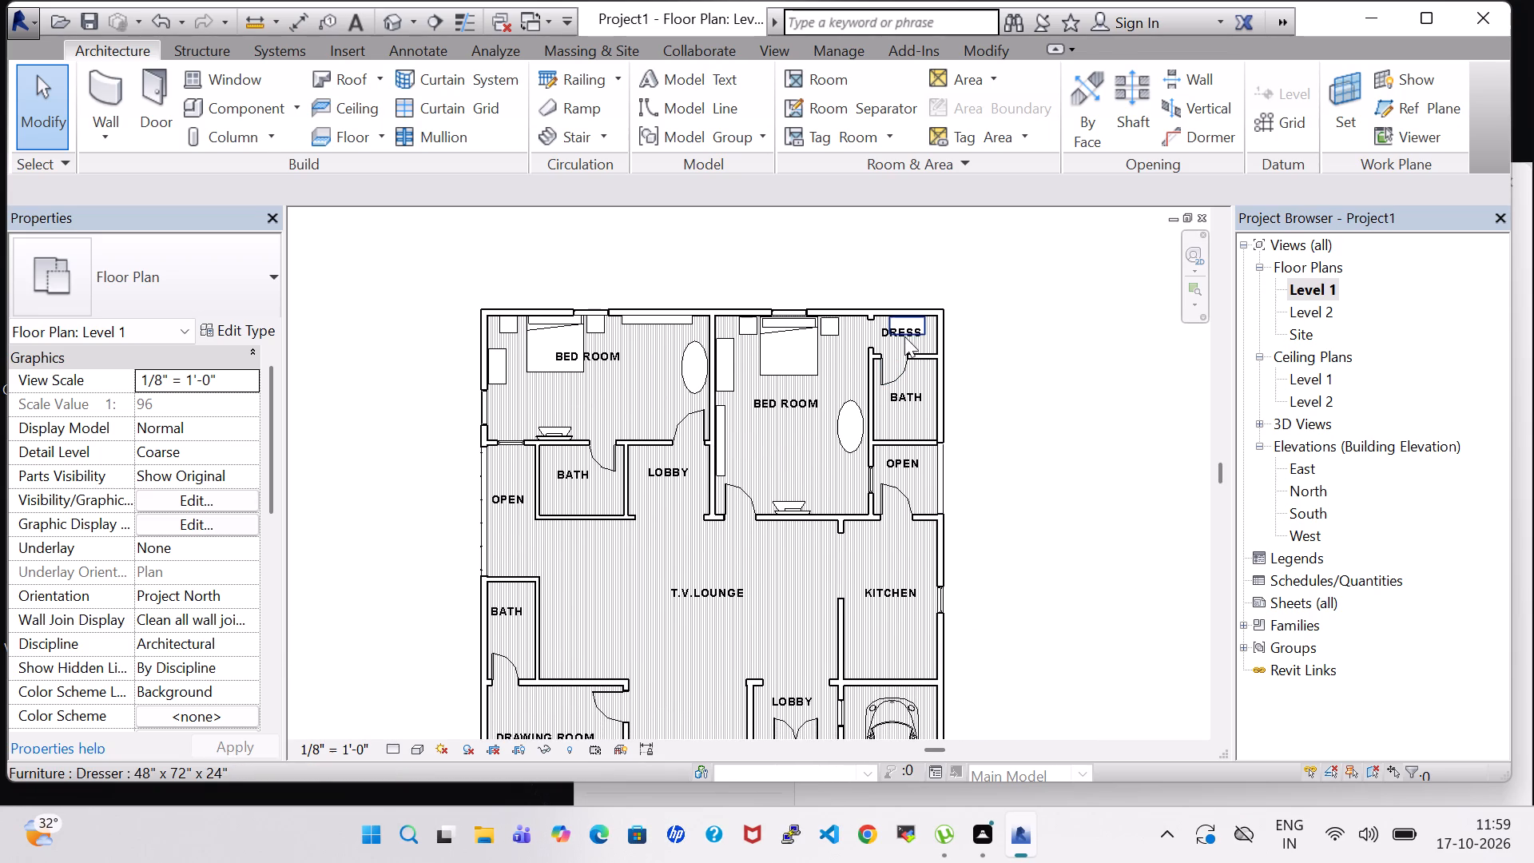
click(904, 336)
click(1058, 363)
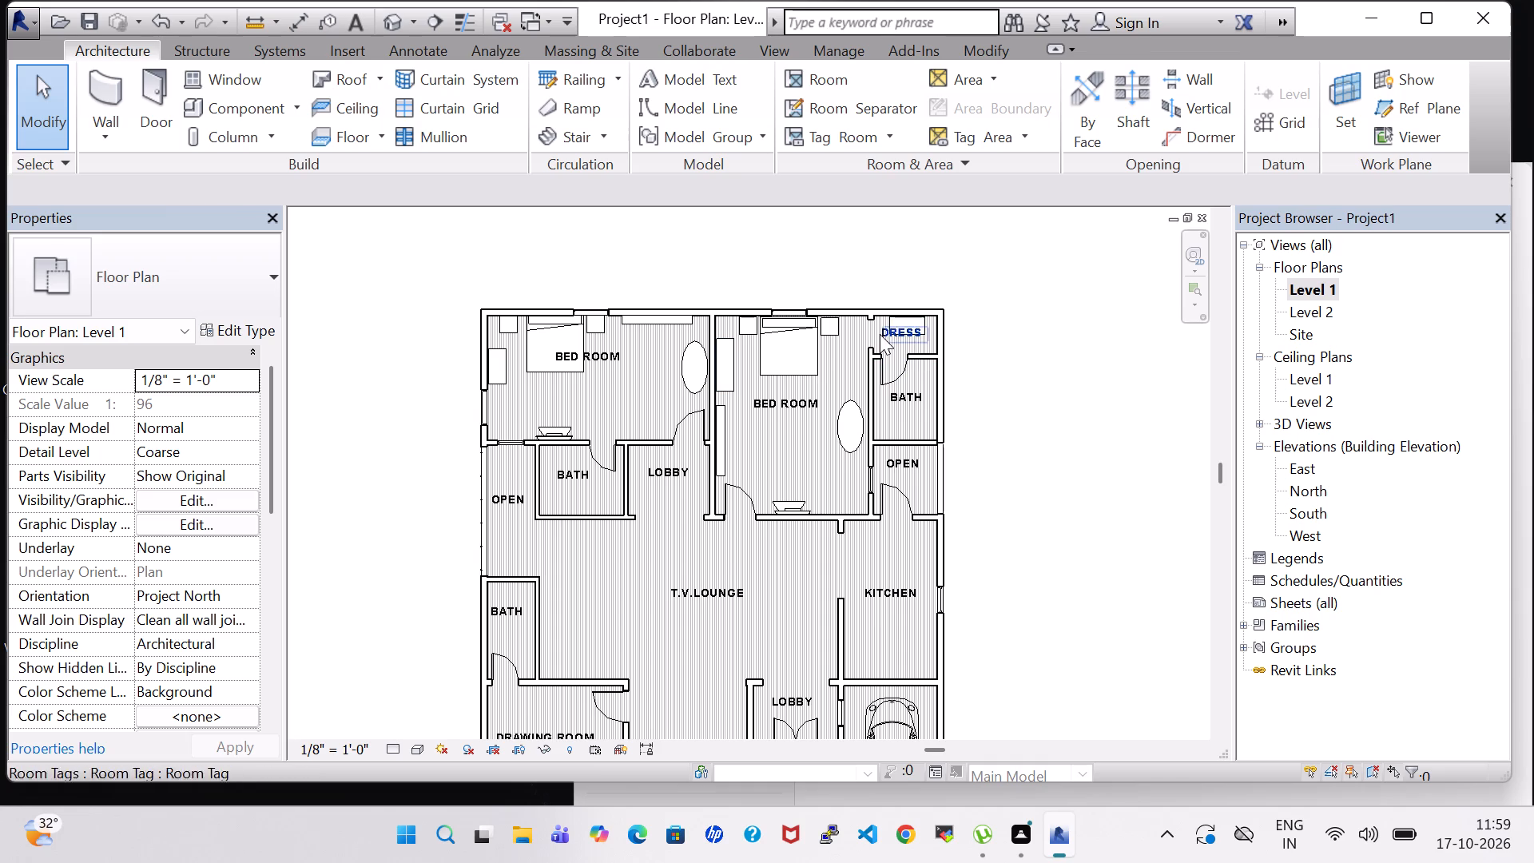
click(881, 329)
click(1095, 365)
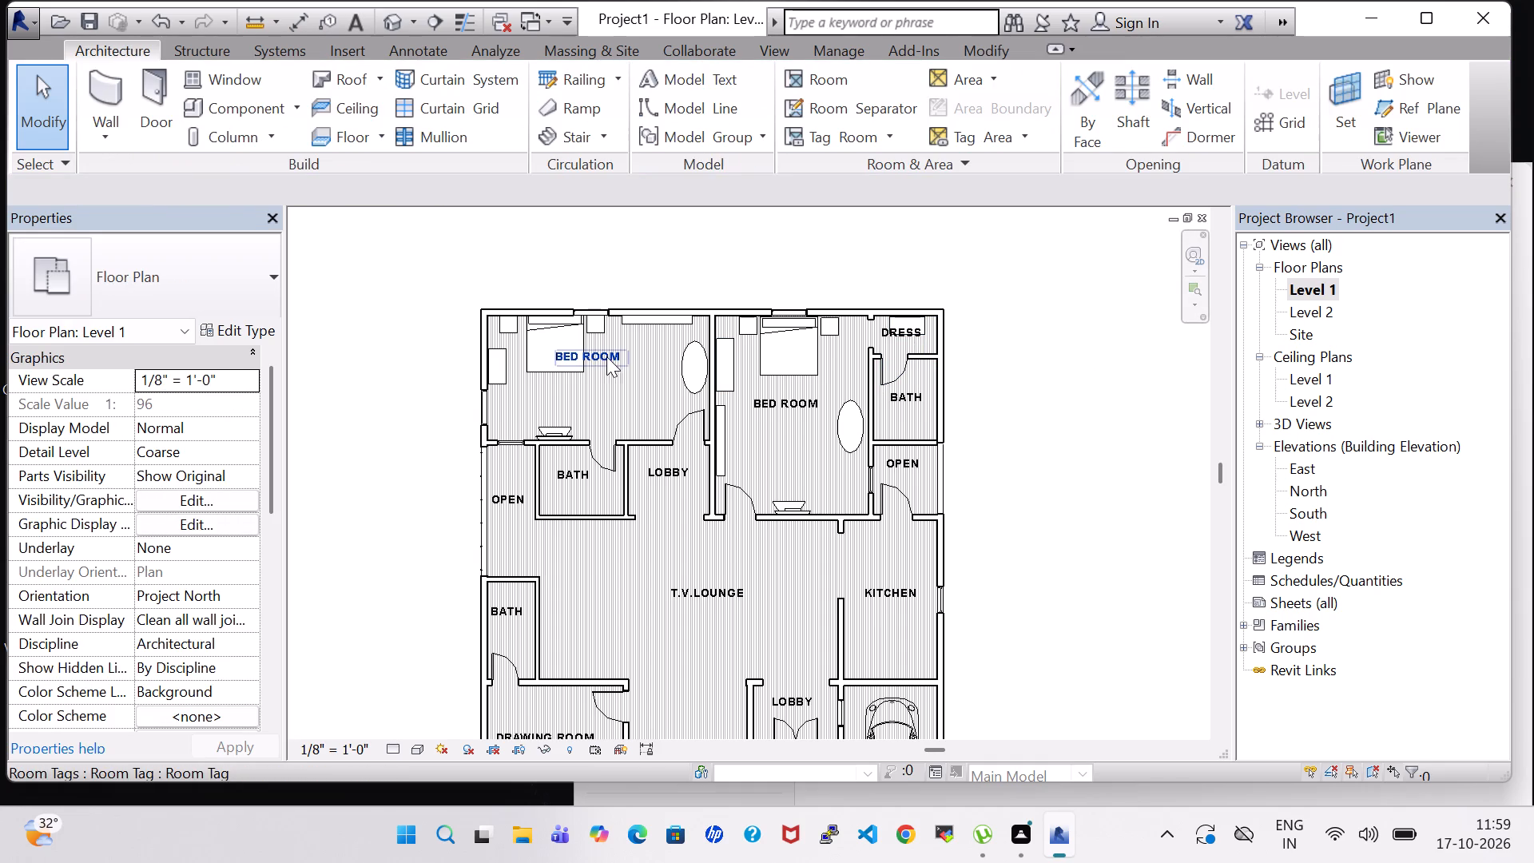
Nudge the smaller bedroom's BED ROOM tag away from the window wall until it is clear of the bed.
click(612, 359)
key(Down)
key(Down)
key(Down)
key(Down)
key(Down)
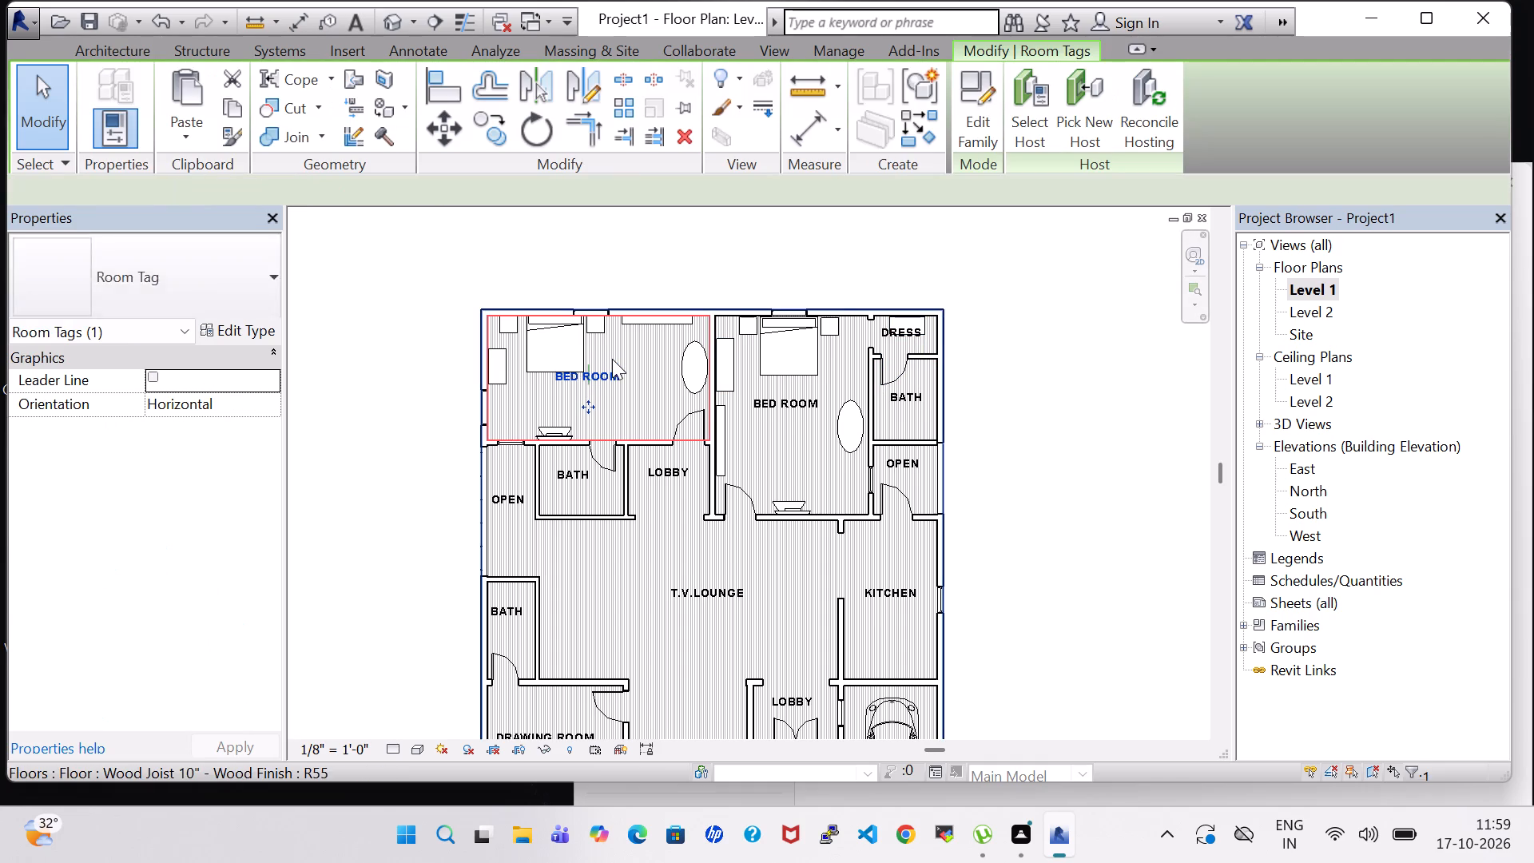
key(Down)
key(Down)
key(Down)
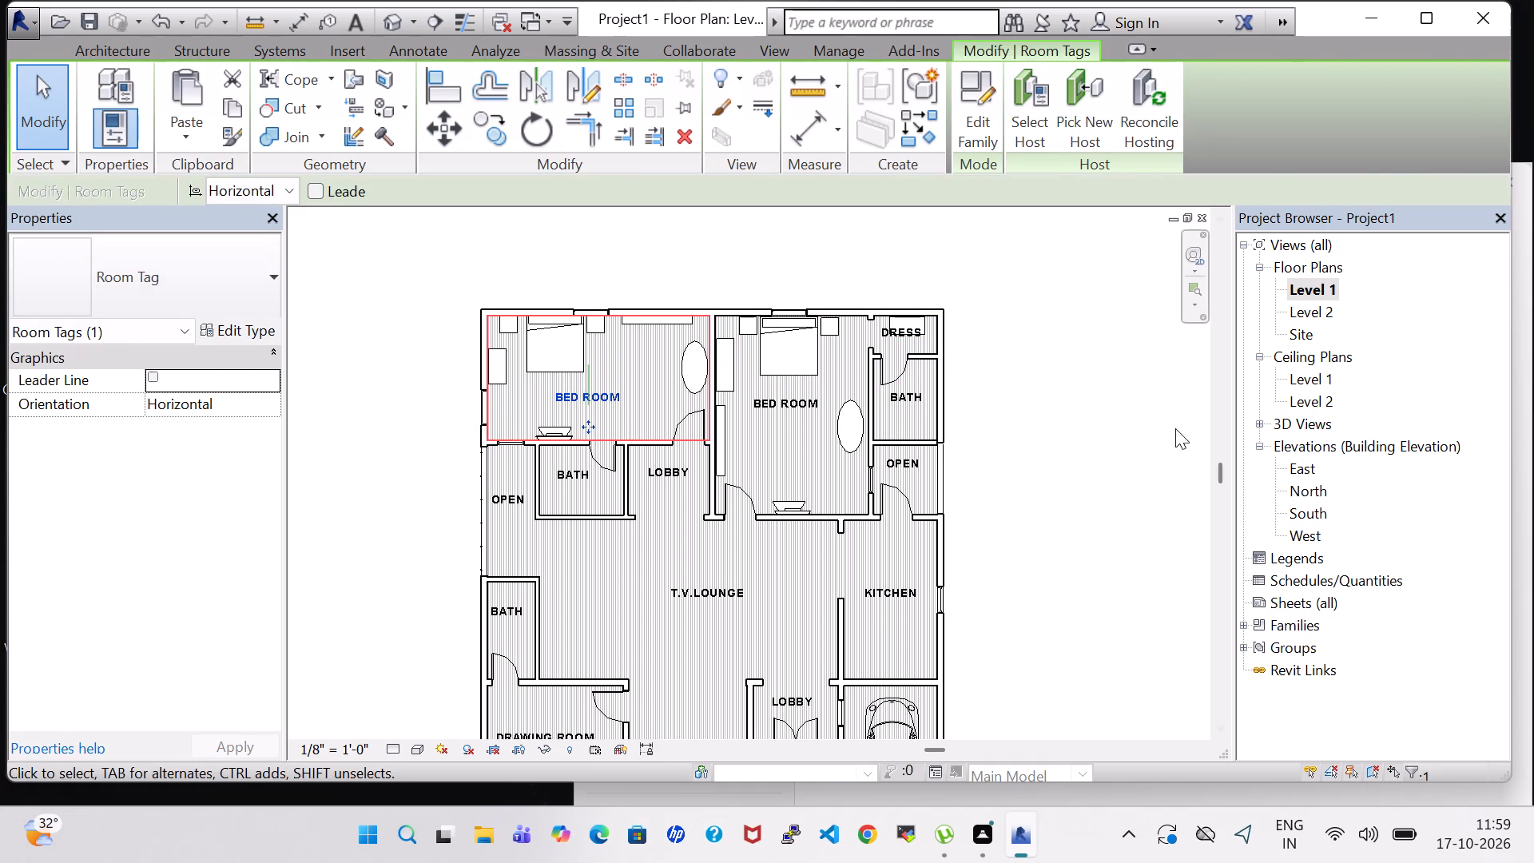
click(1068, 410)
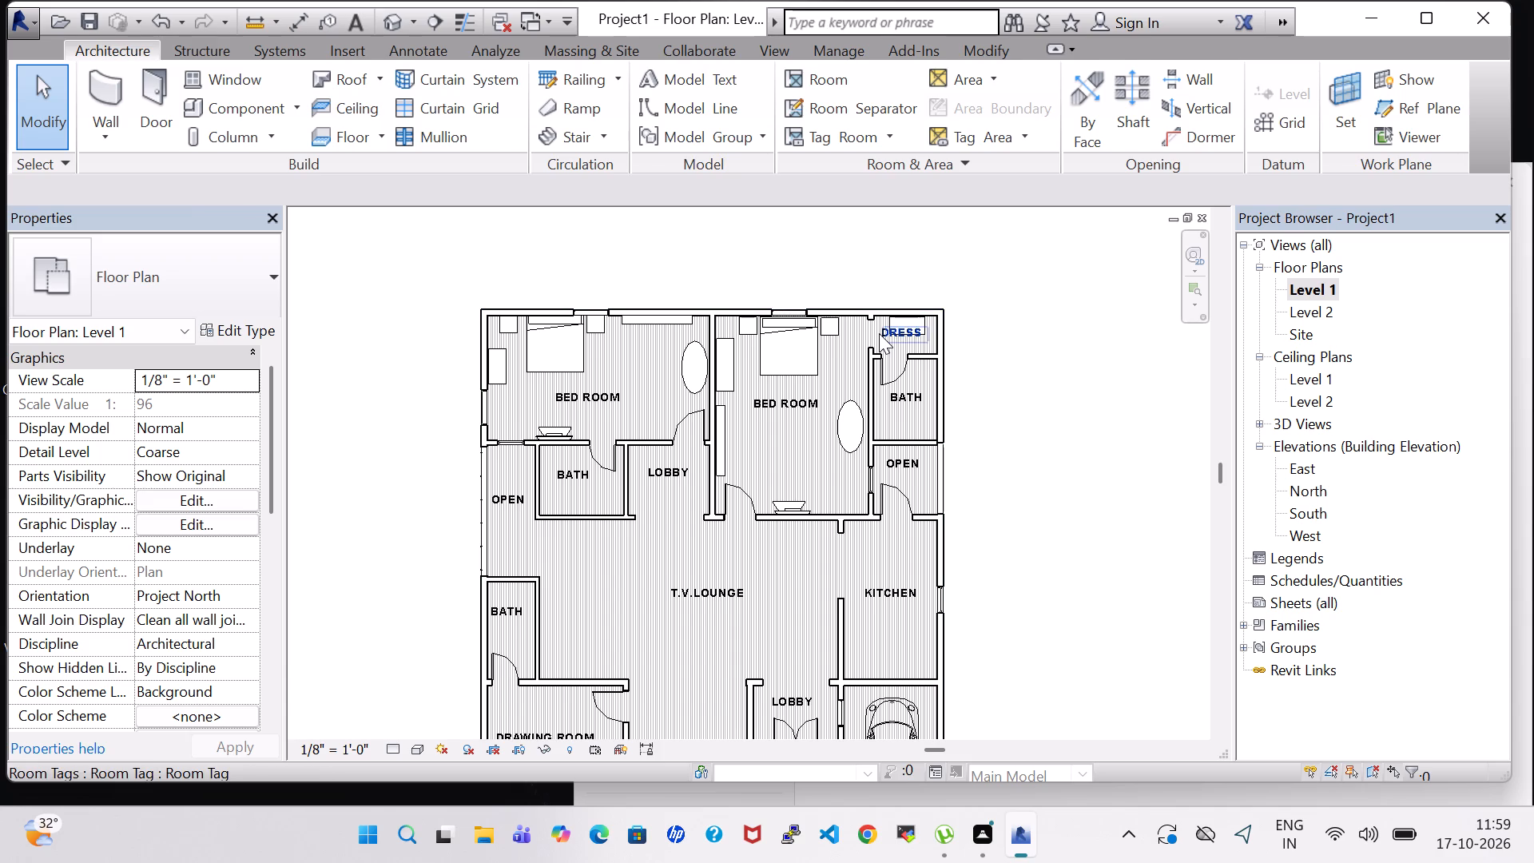
Nudge the DRESS room tag toward the bath and the exterior side wall, clear of the dresser.
click(879, 333)
key(Down)
key(Down)
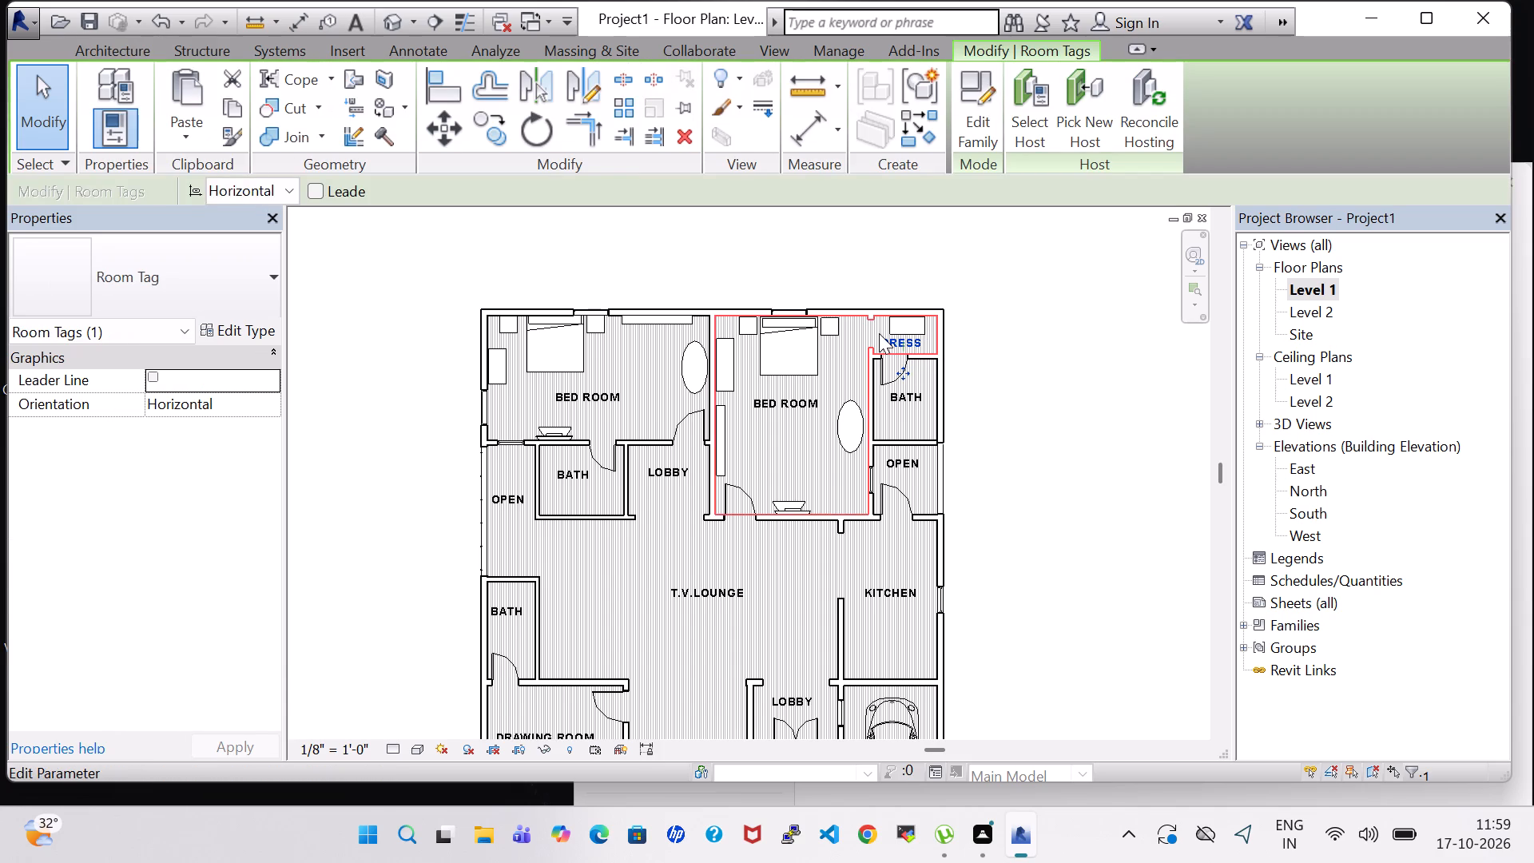
key(Right)
key(Right)
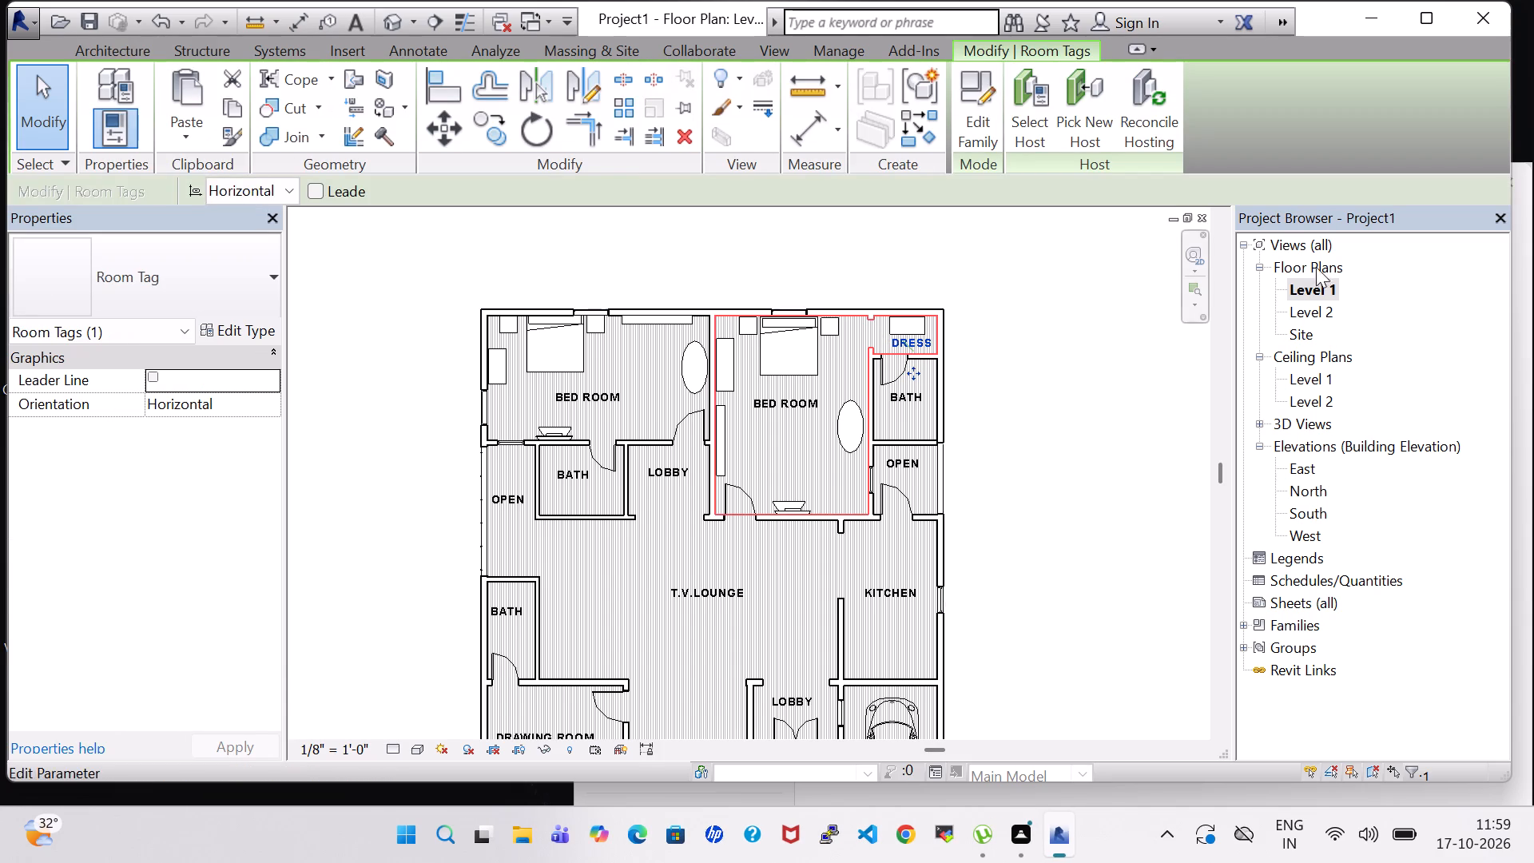
click(1105, 509)
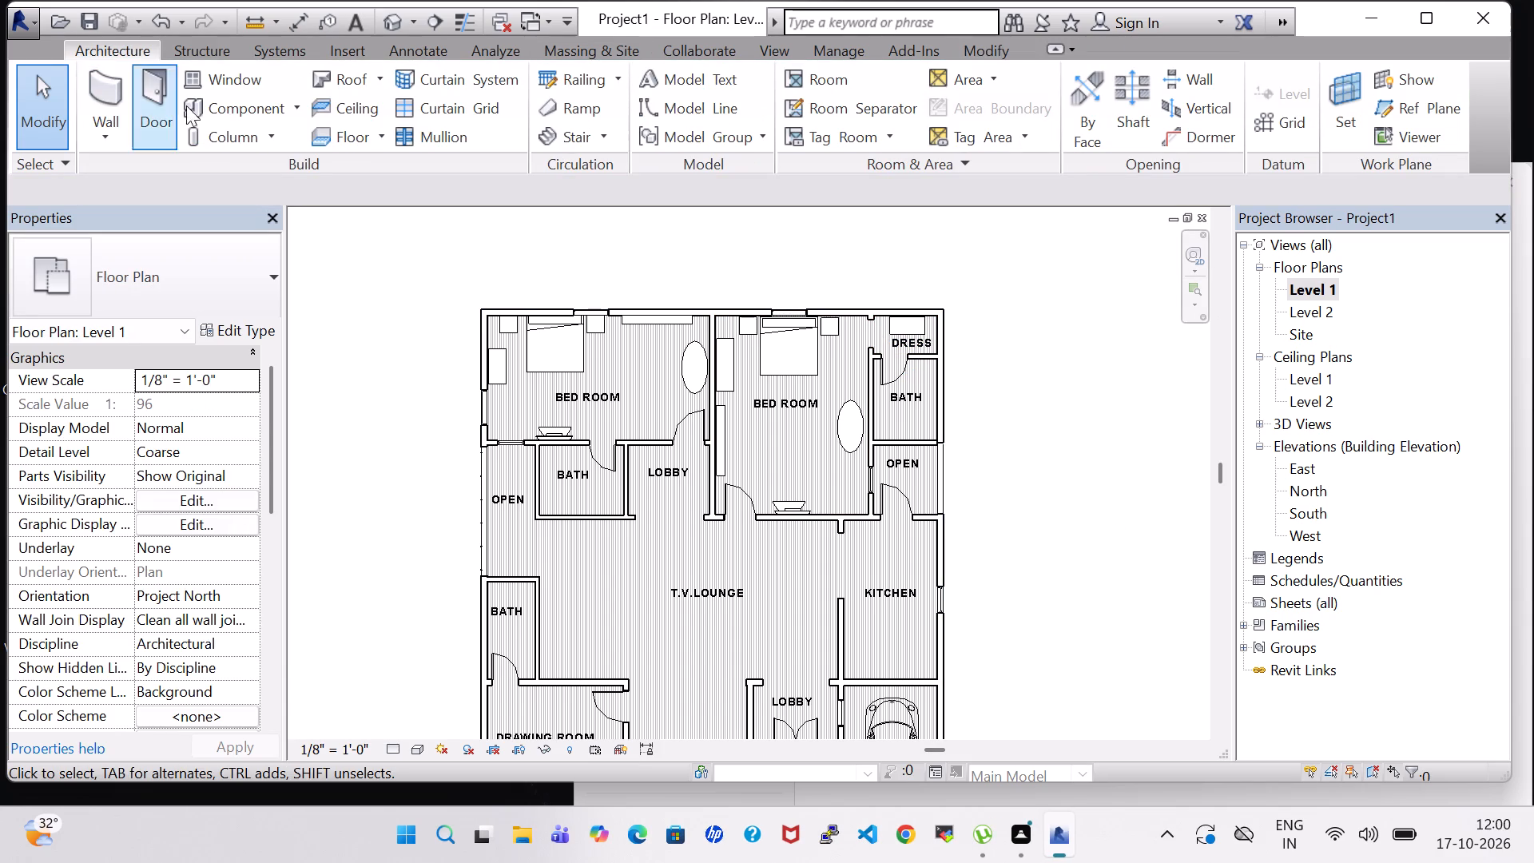
Load the Mirror-Ellipse family from the Furniture folder of the US Imperial library for component placement.
click(228, 109)
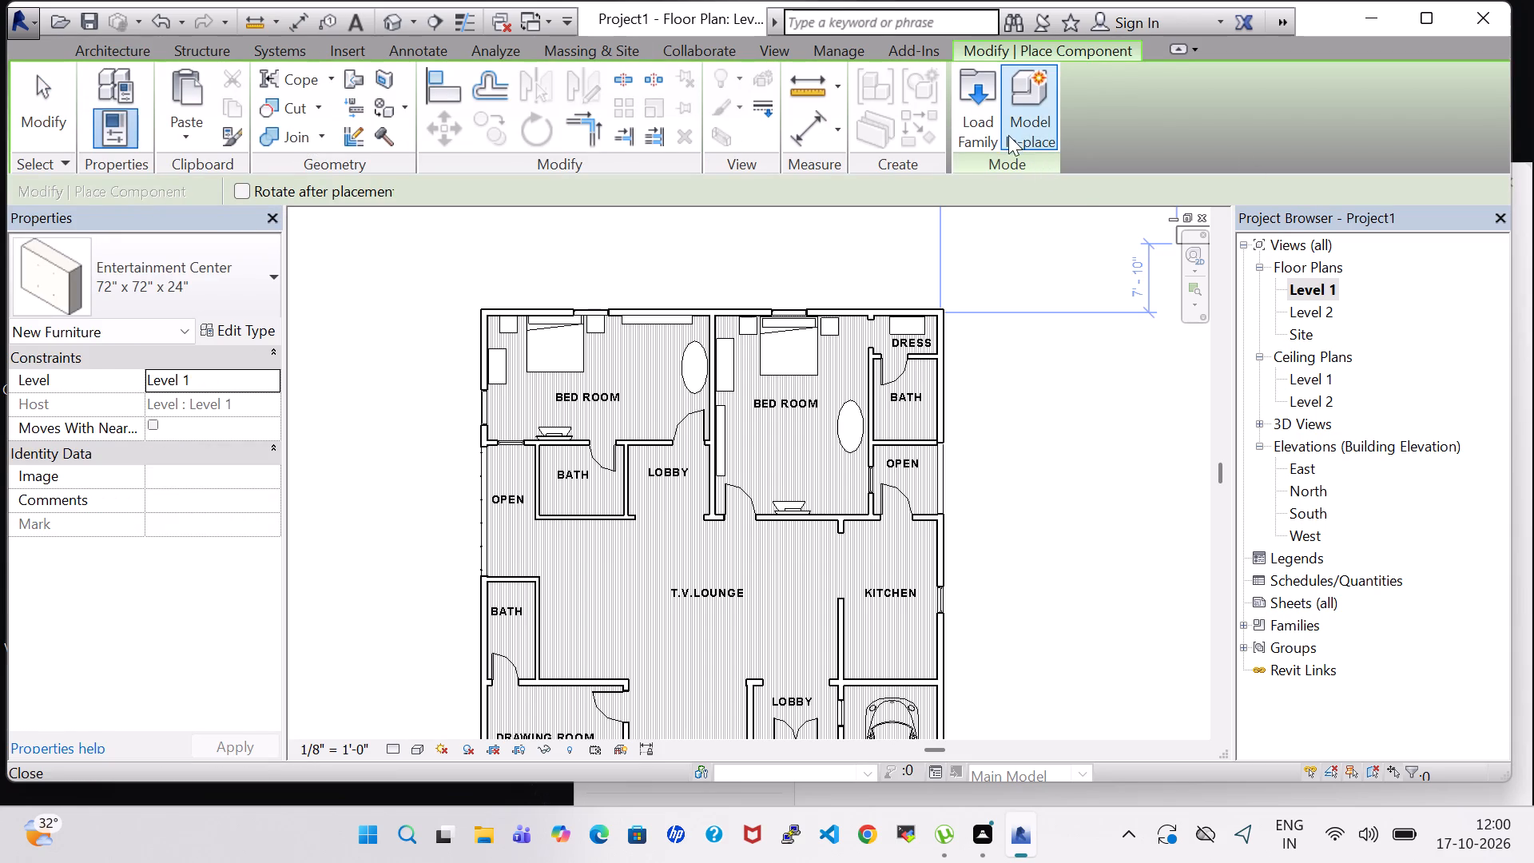
click(969, 114)
scroll(949, 389, down, 1)
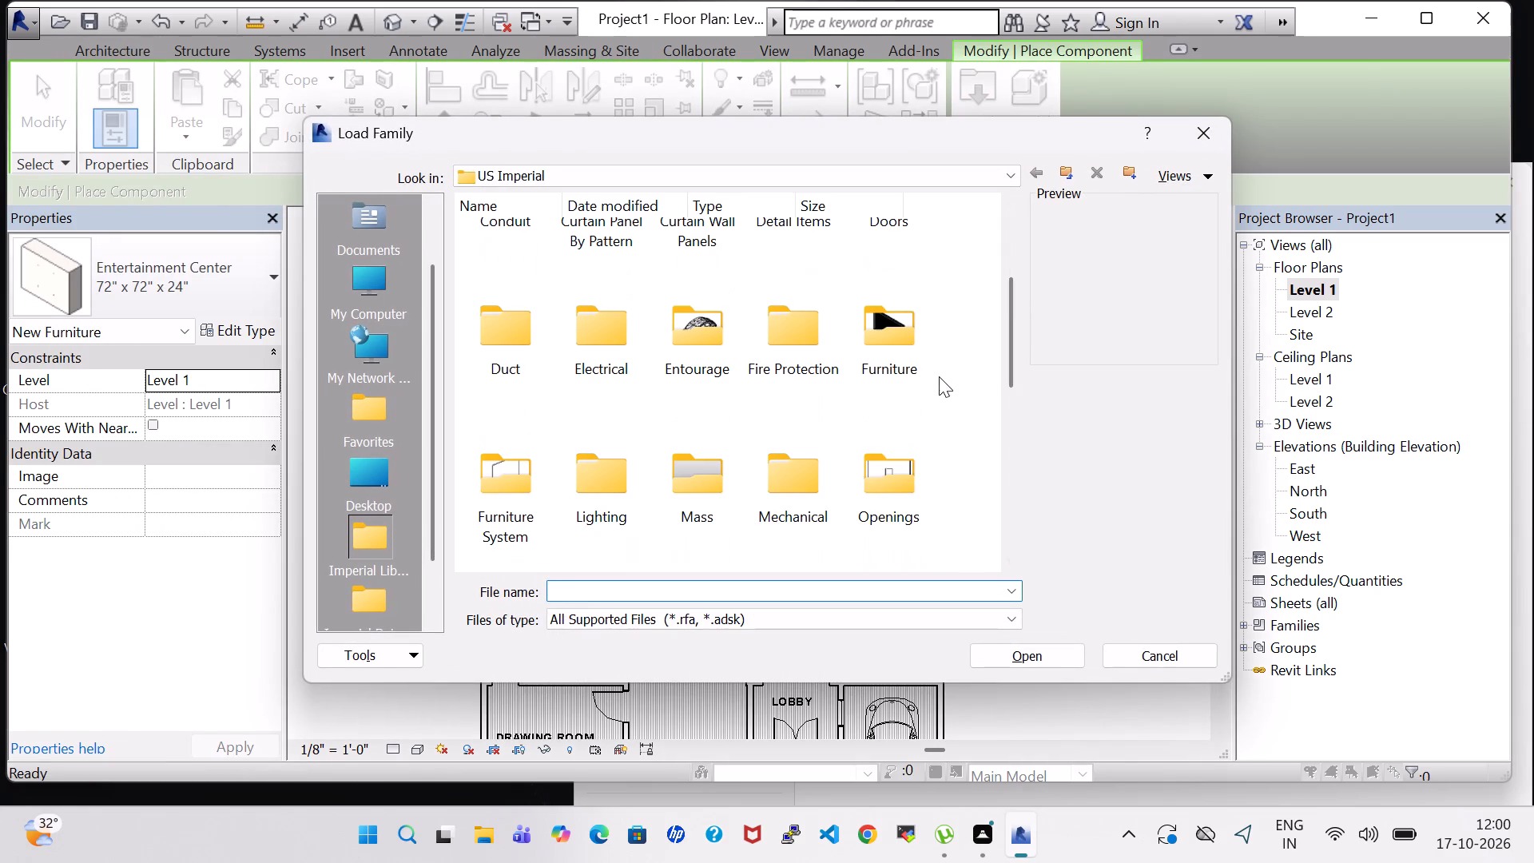
double_click(887, 350)
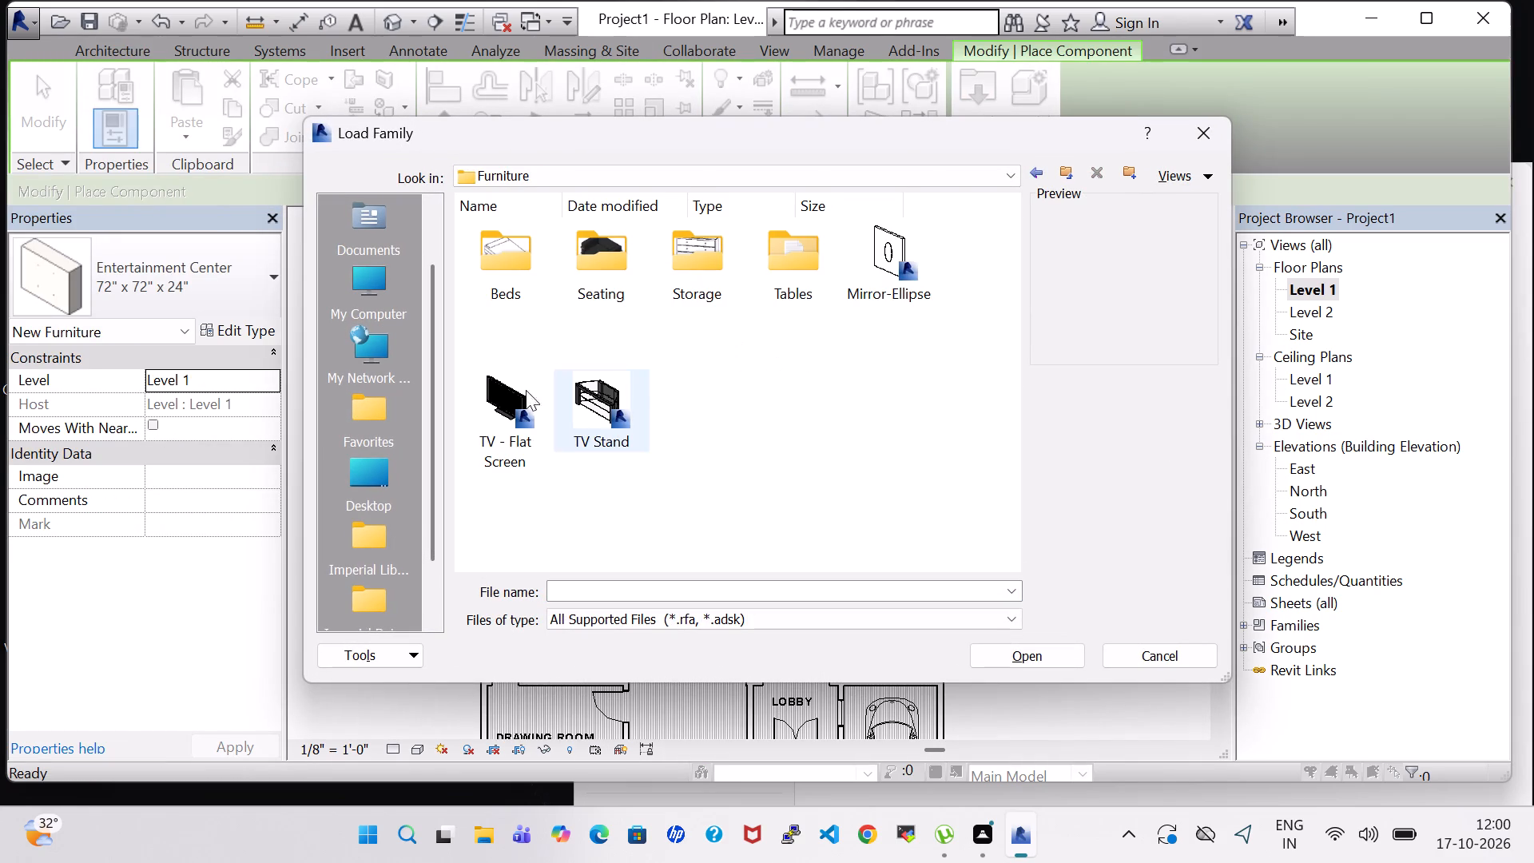
click(900, 260)
click(1042, 657)
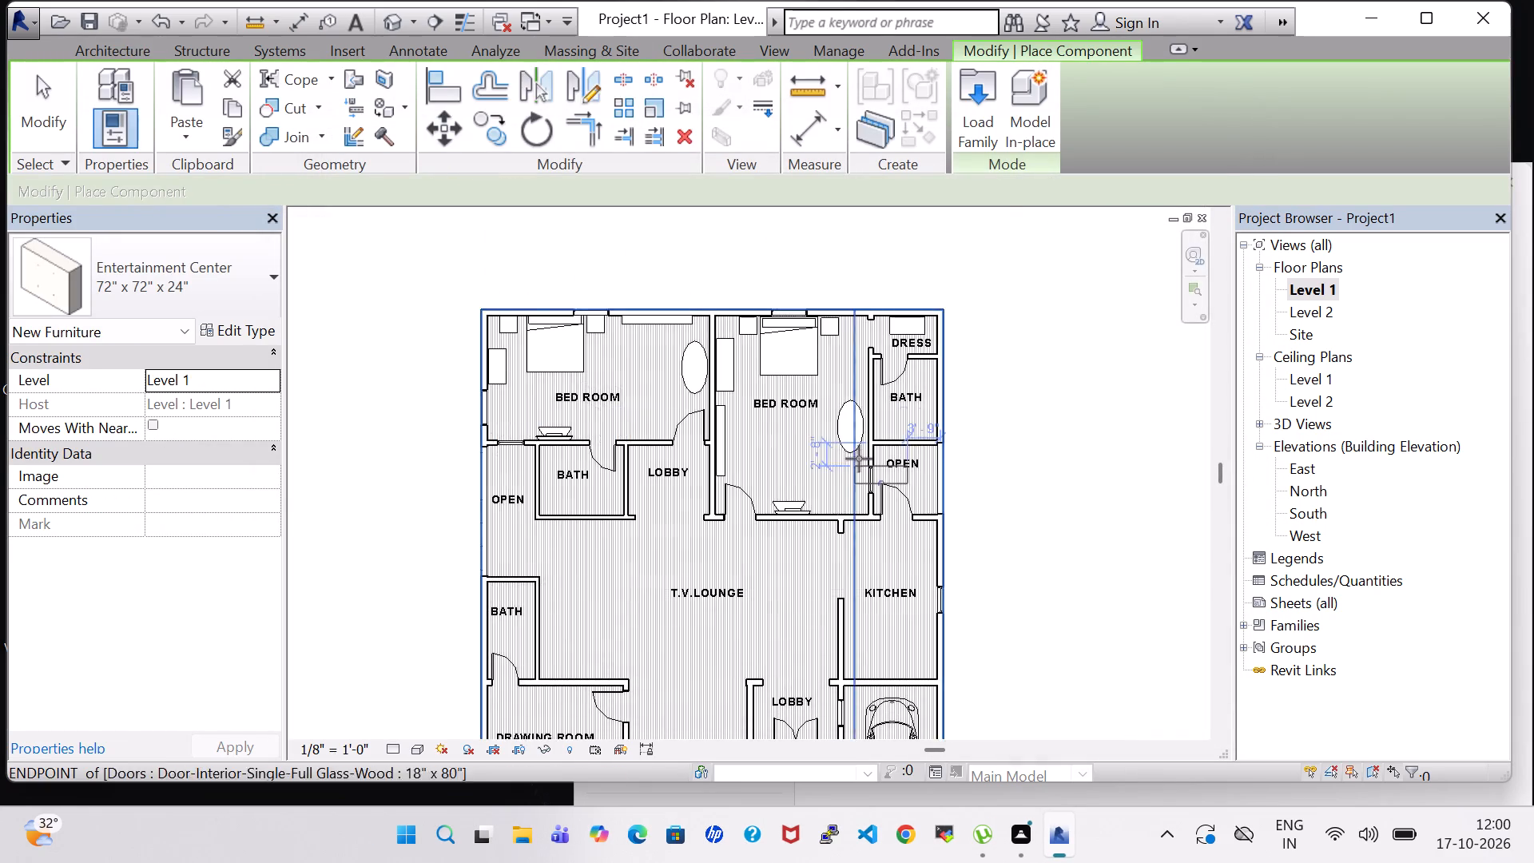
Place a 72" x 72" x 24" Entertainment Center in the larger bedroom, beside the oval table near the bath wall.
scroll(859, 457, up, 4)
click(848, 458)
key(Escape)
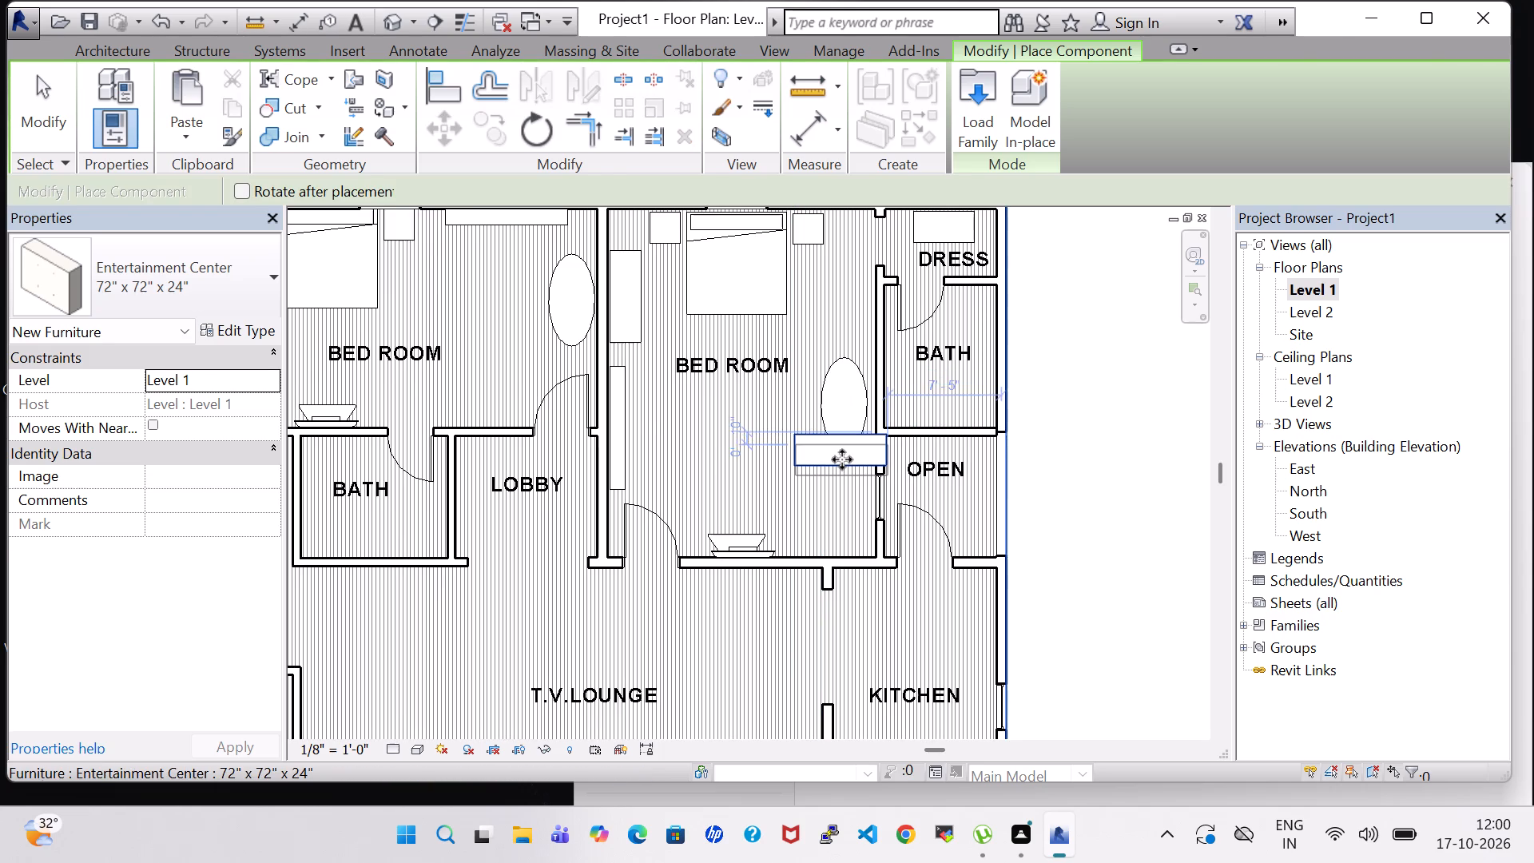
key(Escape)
Place a 24" x 48" Mirror-Ellipse on the larger bedroom's bath-side wall, next to the oval table.
click(213, 109)
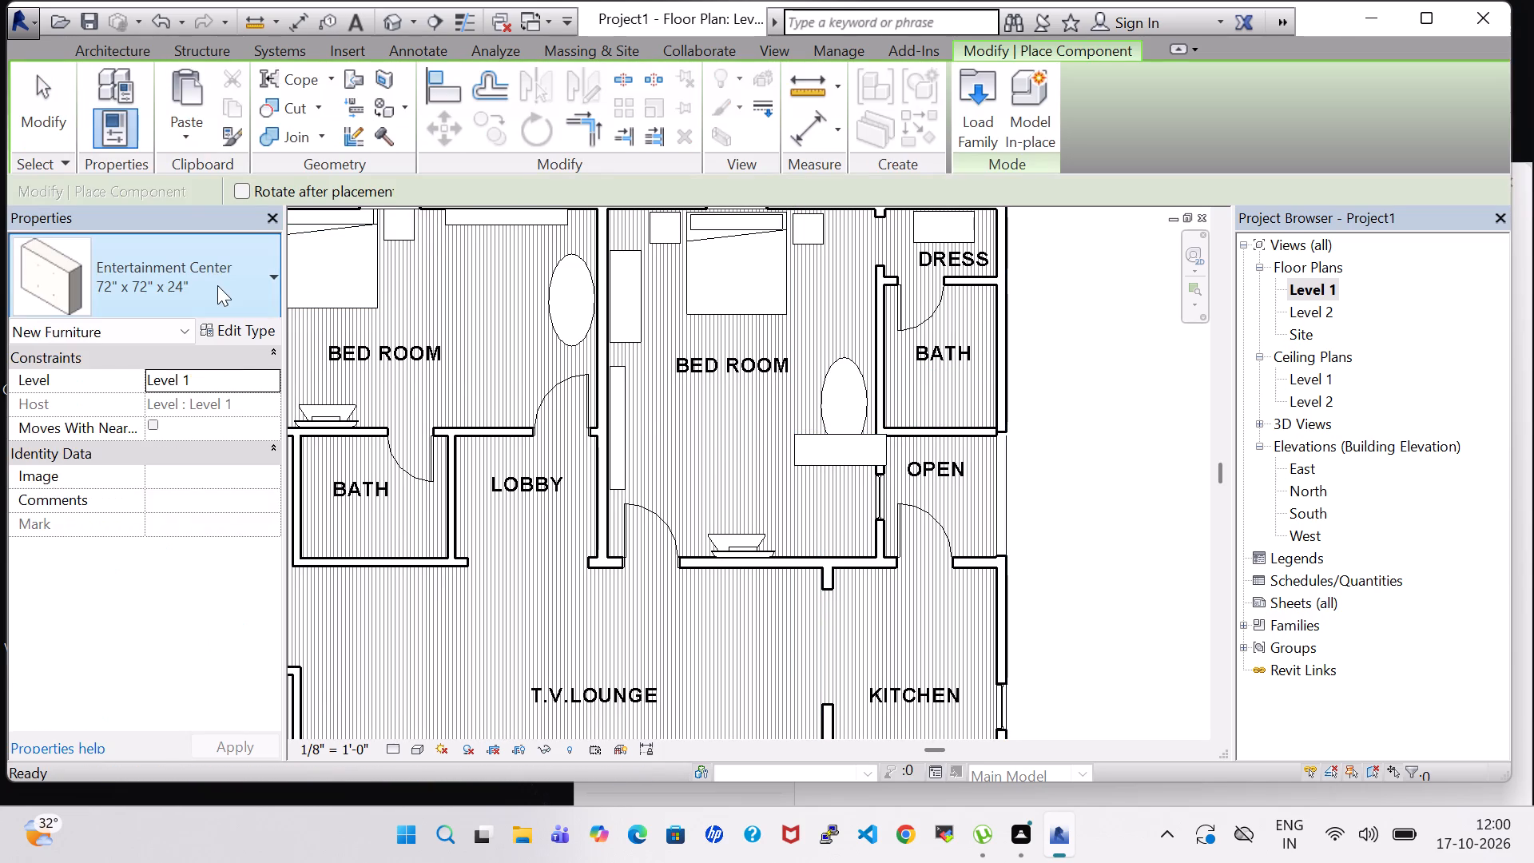
click(217, 285)
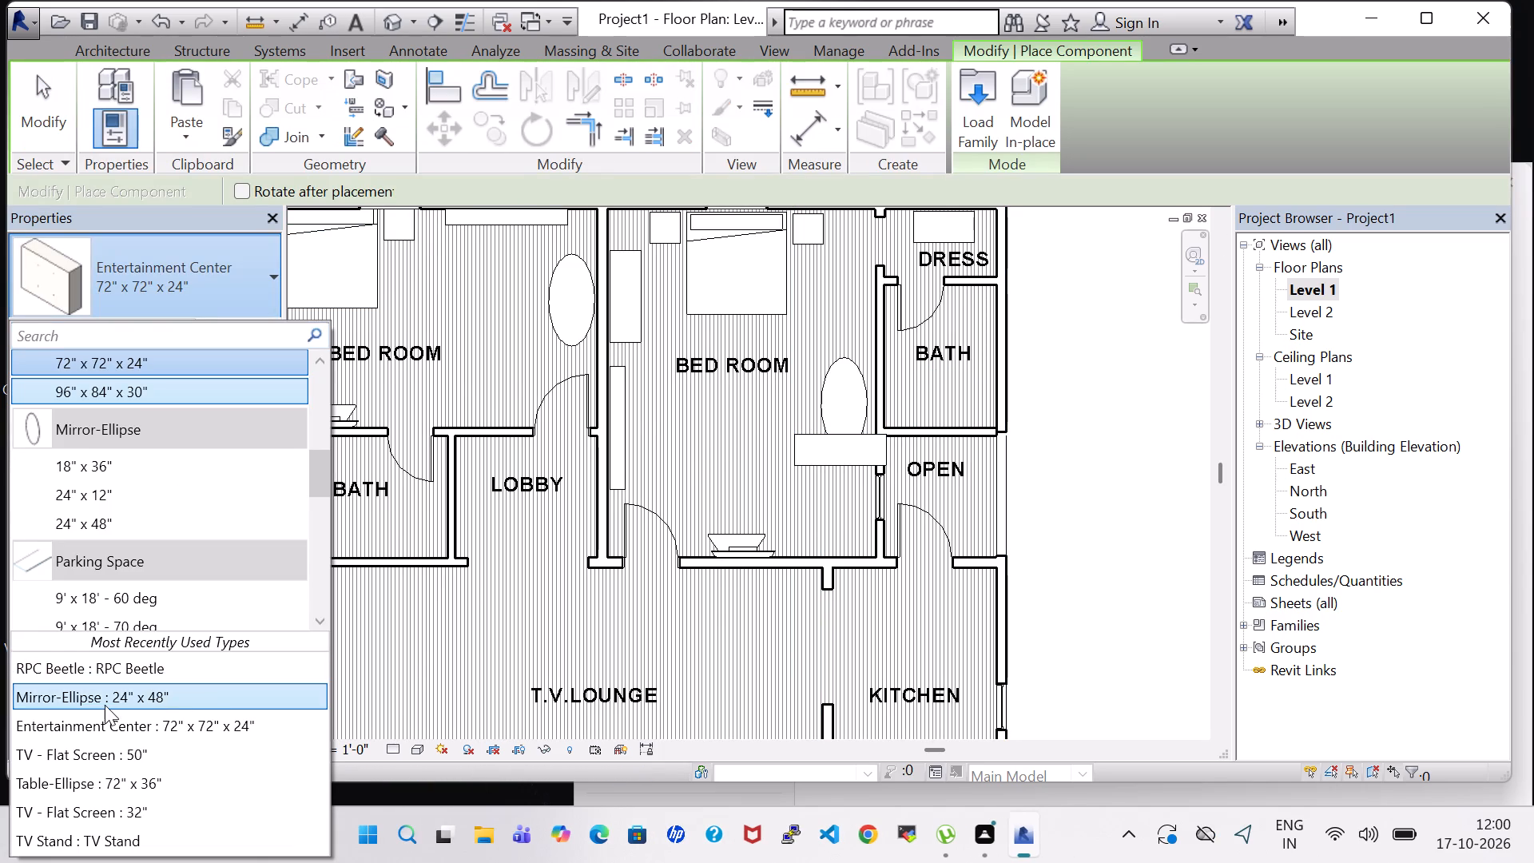
click(105, 705)
scroll(819, 396, up, 5)
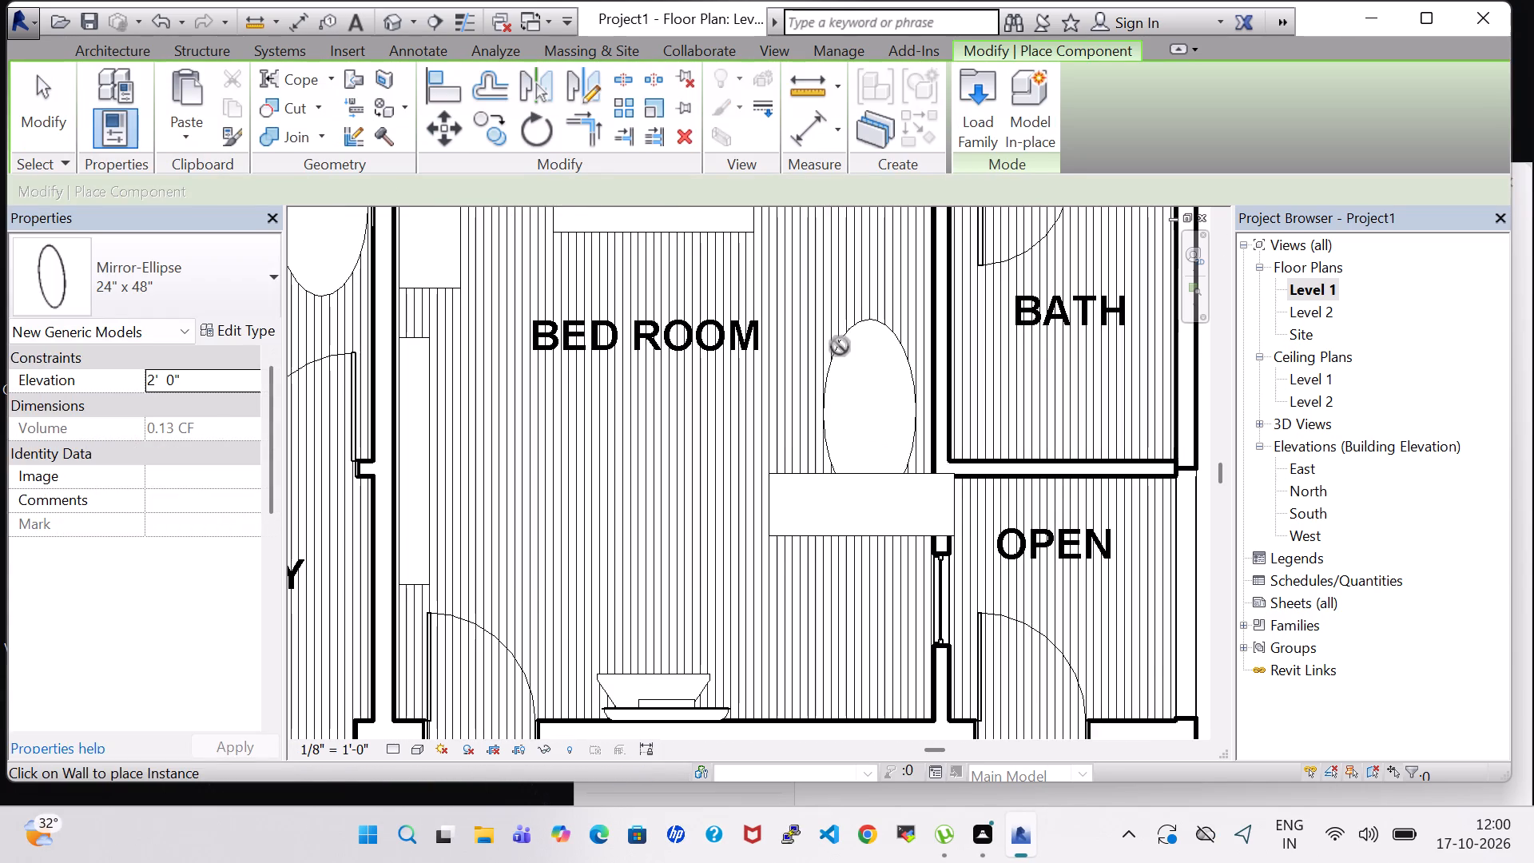
scroll(840, 346, down, 7)
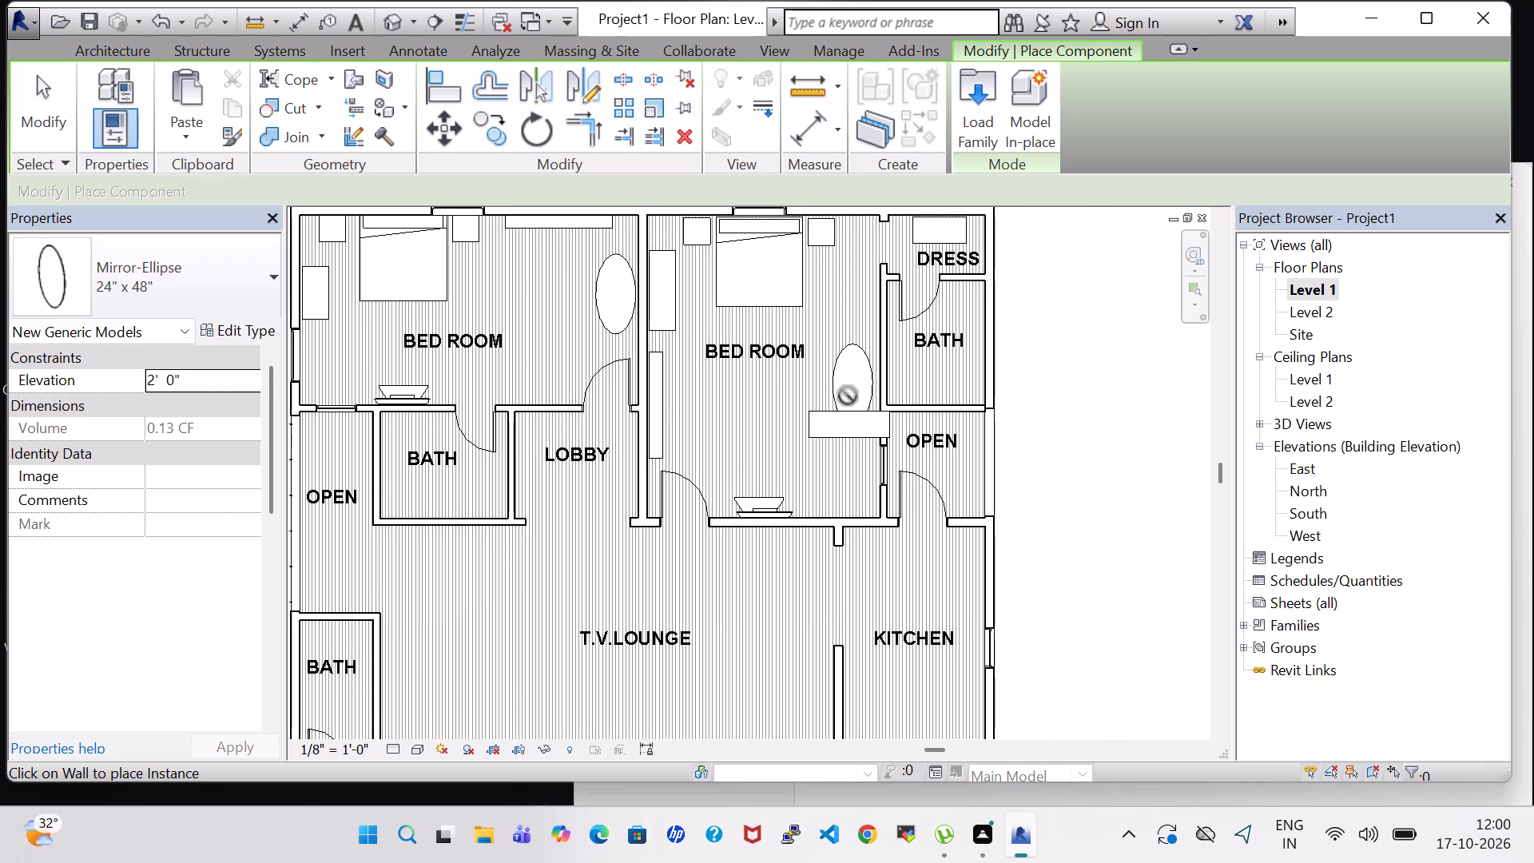
scroll(854, 364, up, 9)
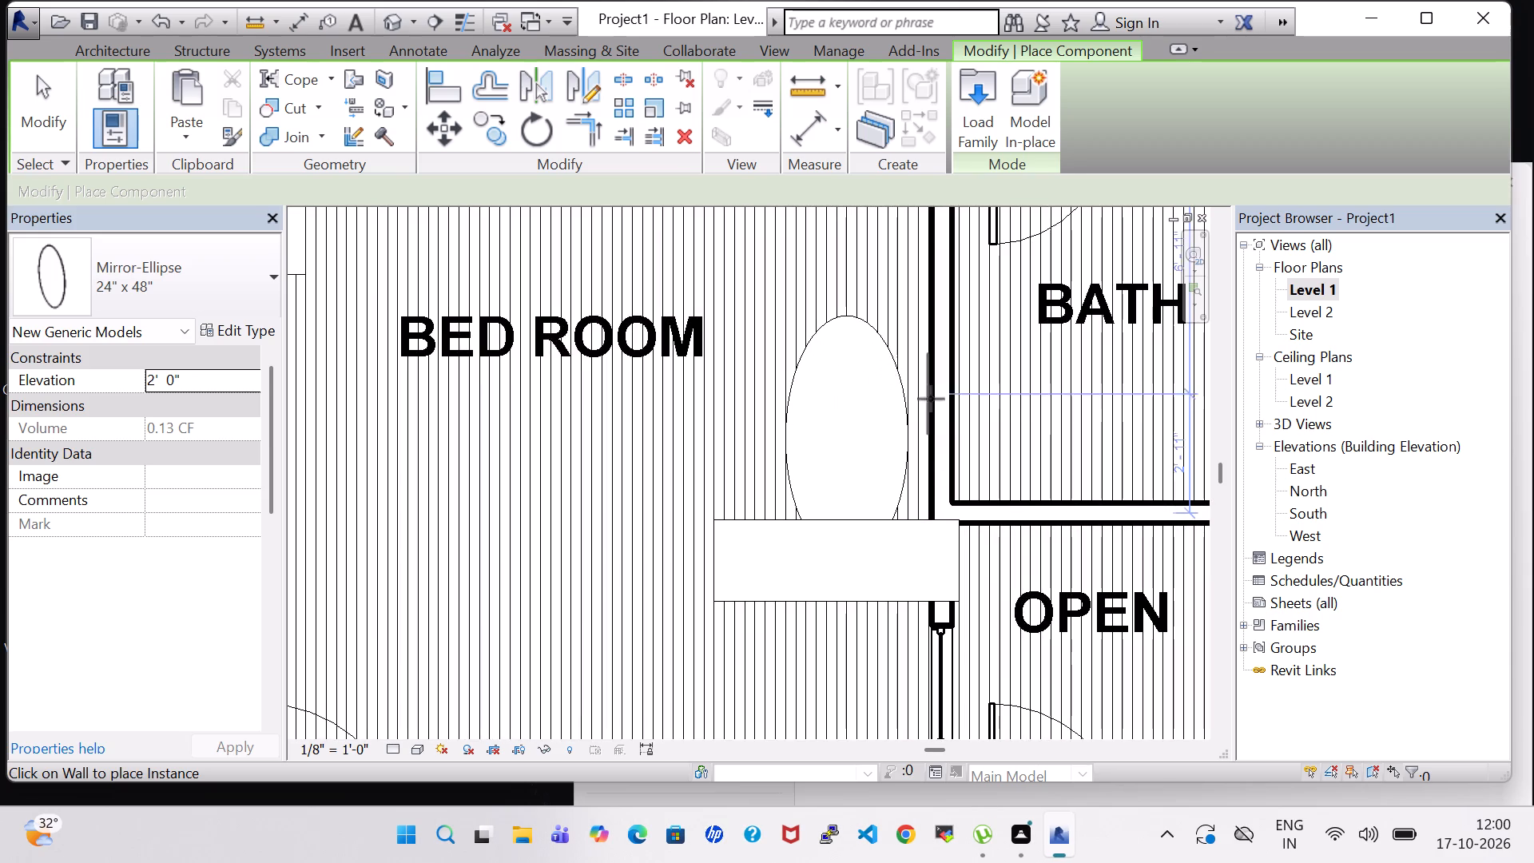
click(936, 410)
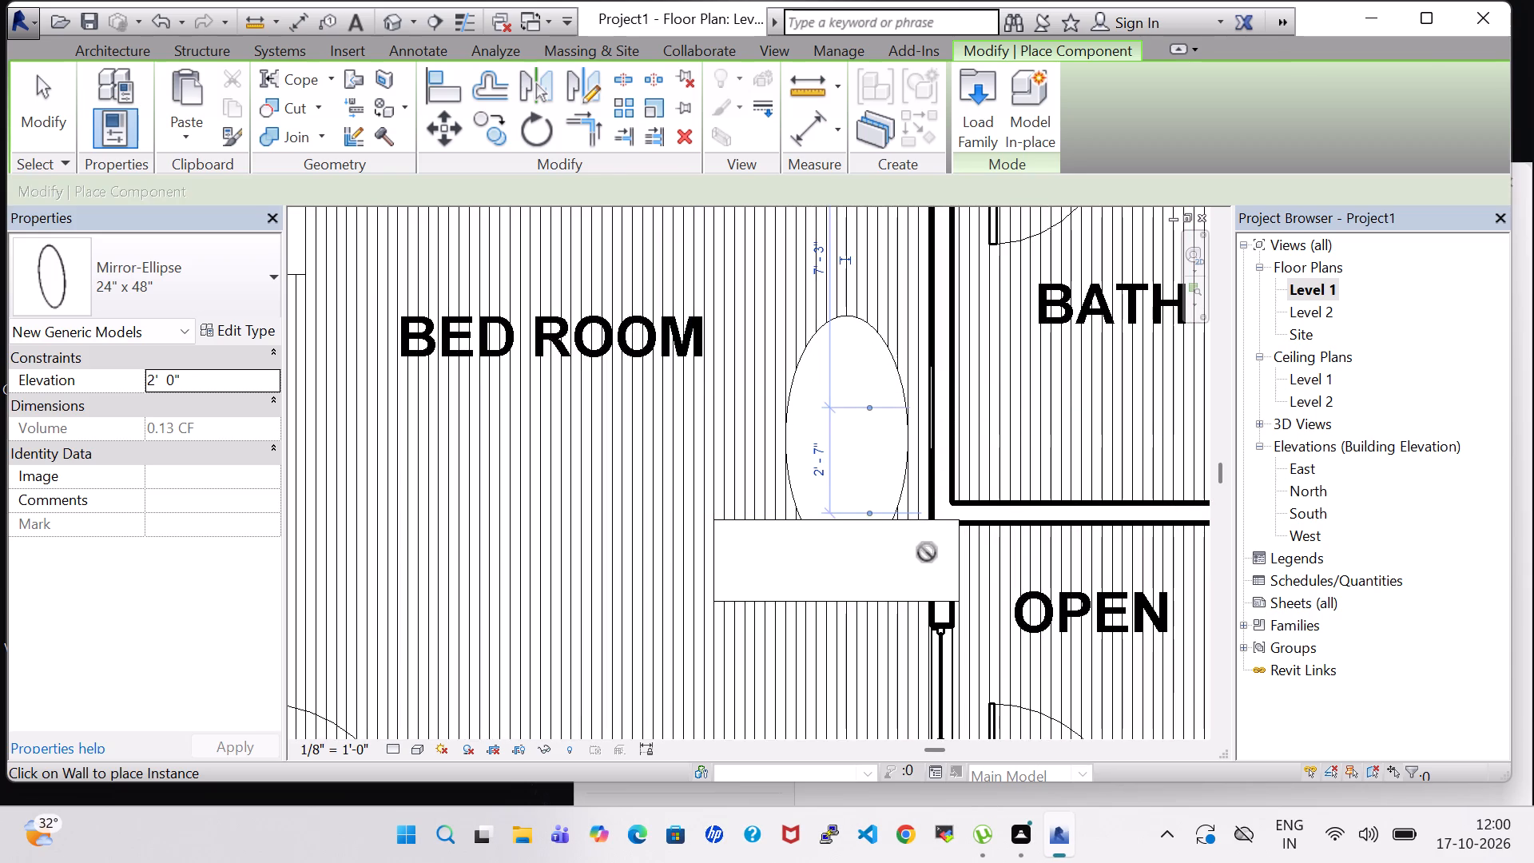
key(Escape)
key(Escape)
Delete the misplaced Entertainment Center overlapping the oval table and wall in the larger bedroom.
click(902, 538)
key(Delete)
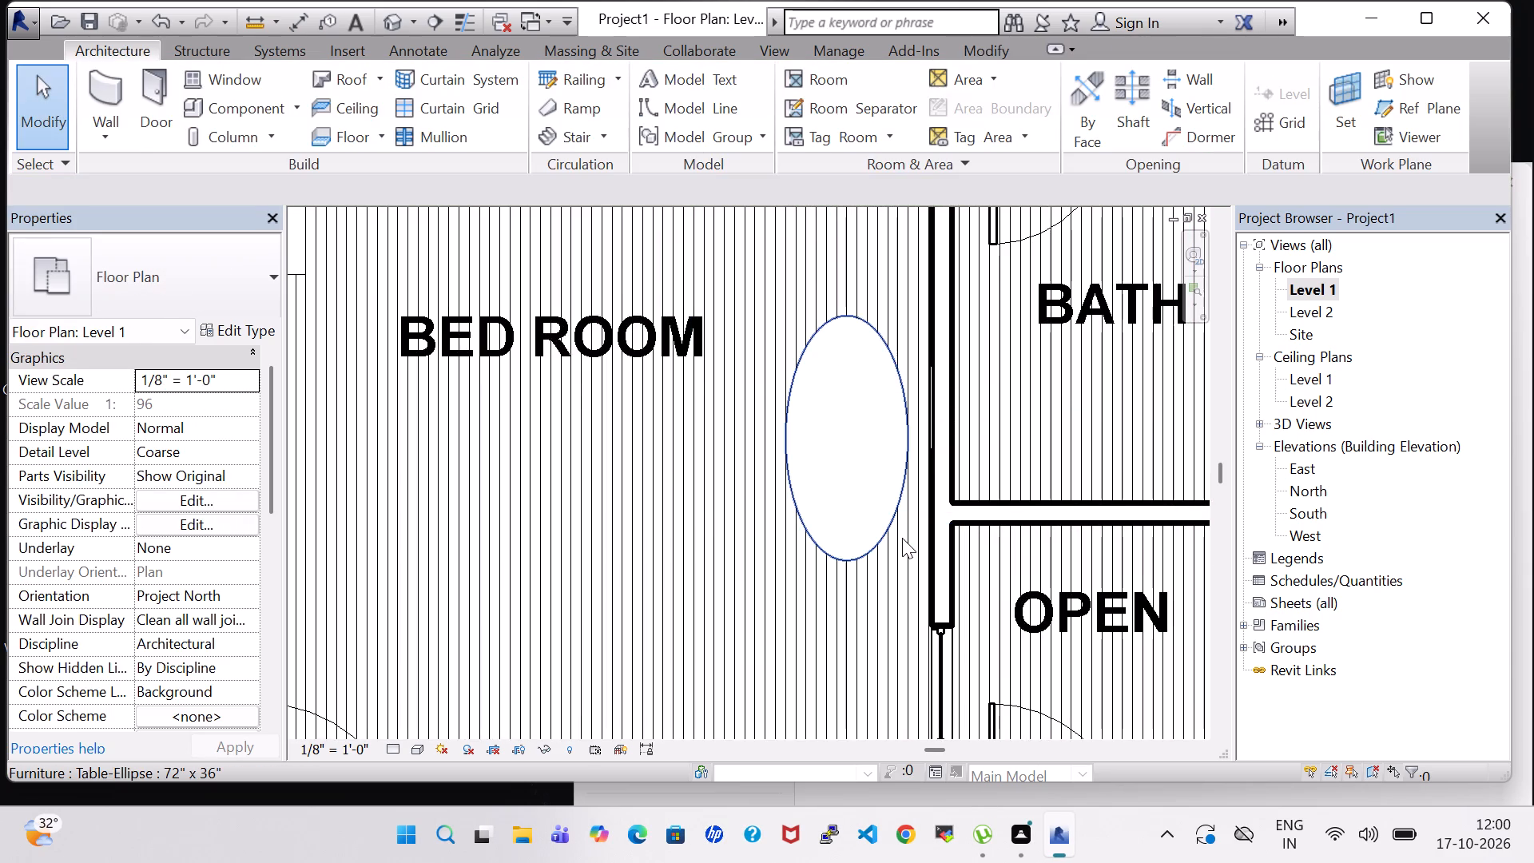
Nudge the larger bedroom's oval table closer to the bath wall and slightly toward the bed end.
scroll(902, 538, down, 3)
click(896, 492)
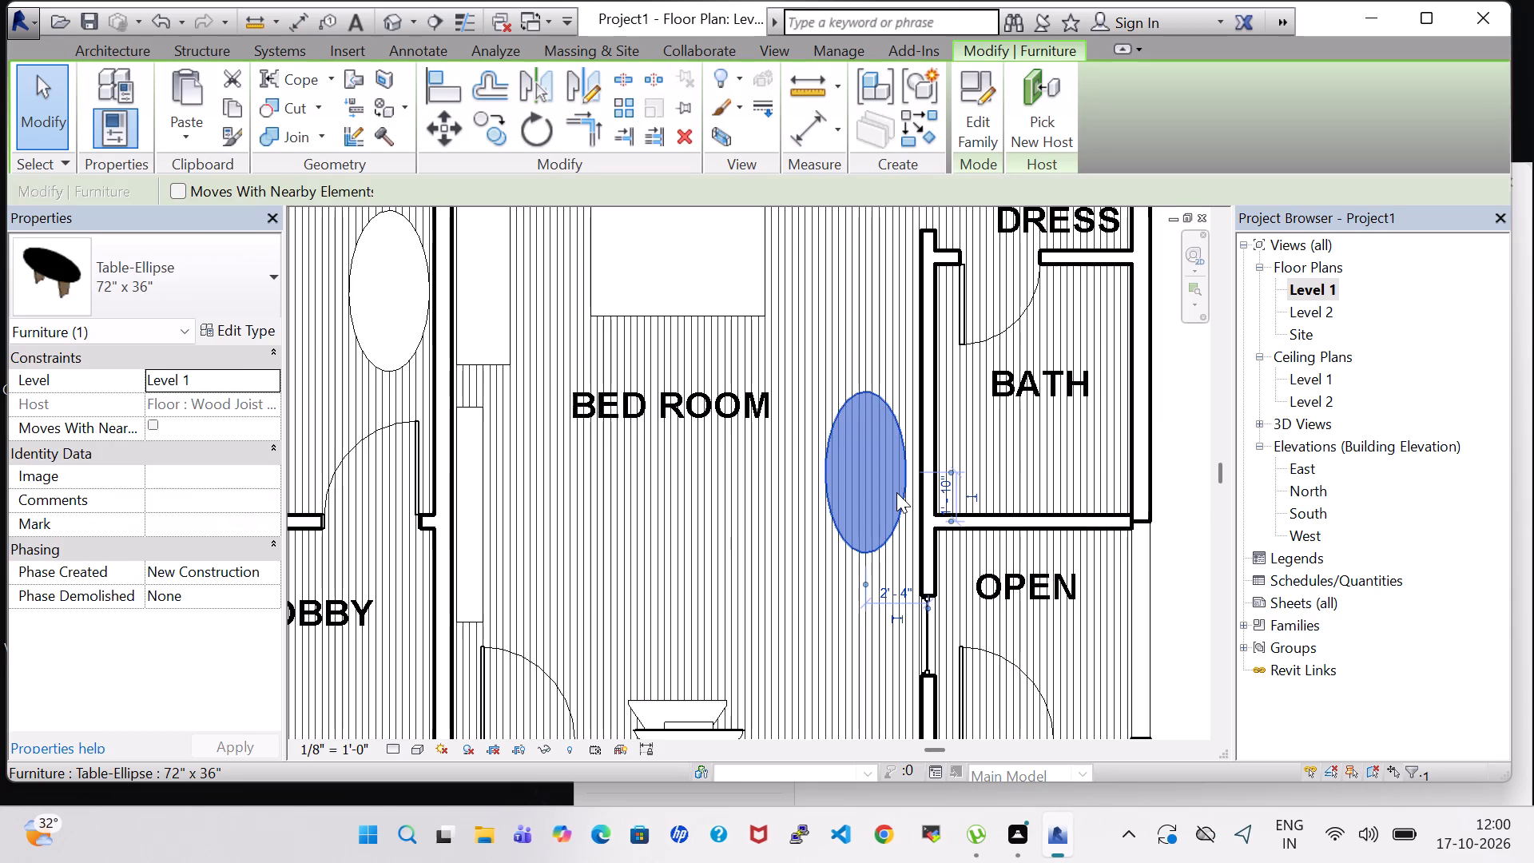
key(Right)
key(Right)
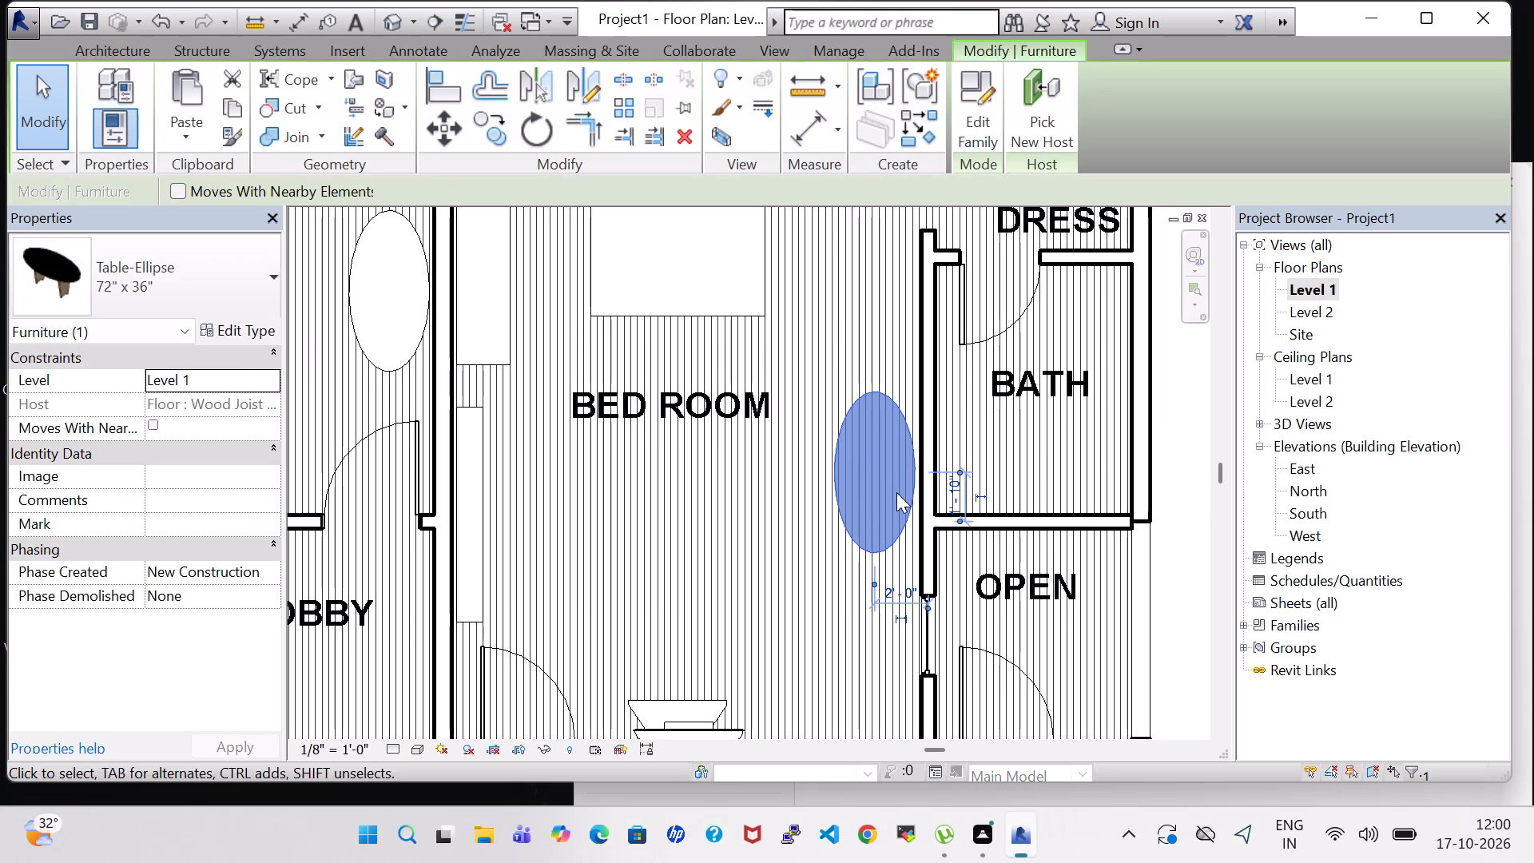
key(Up)
key(Right)
key(Left)
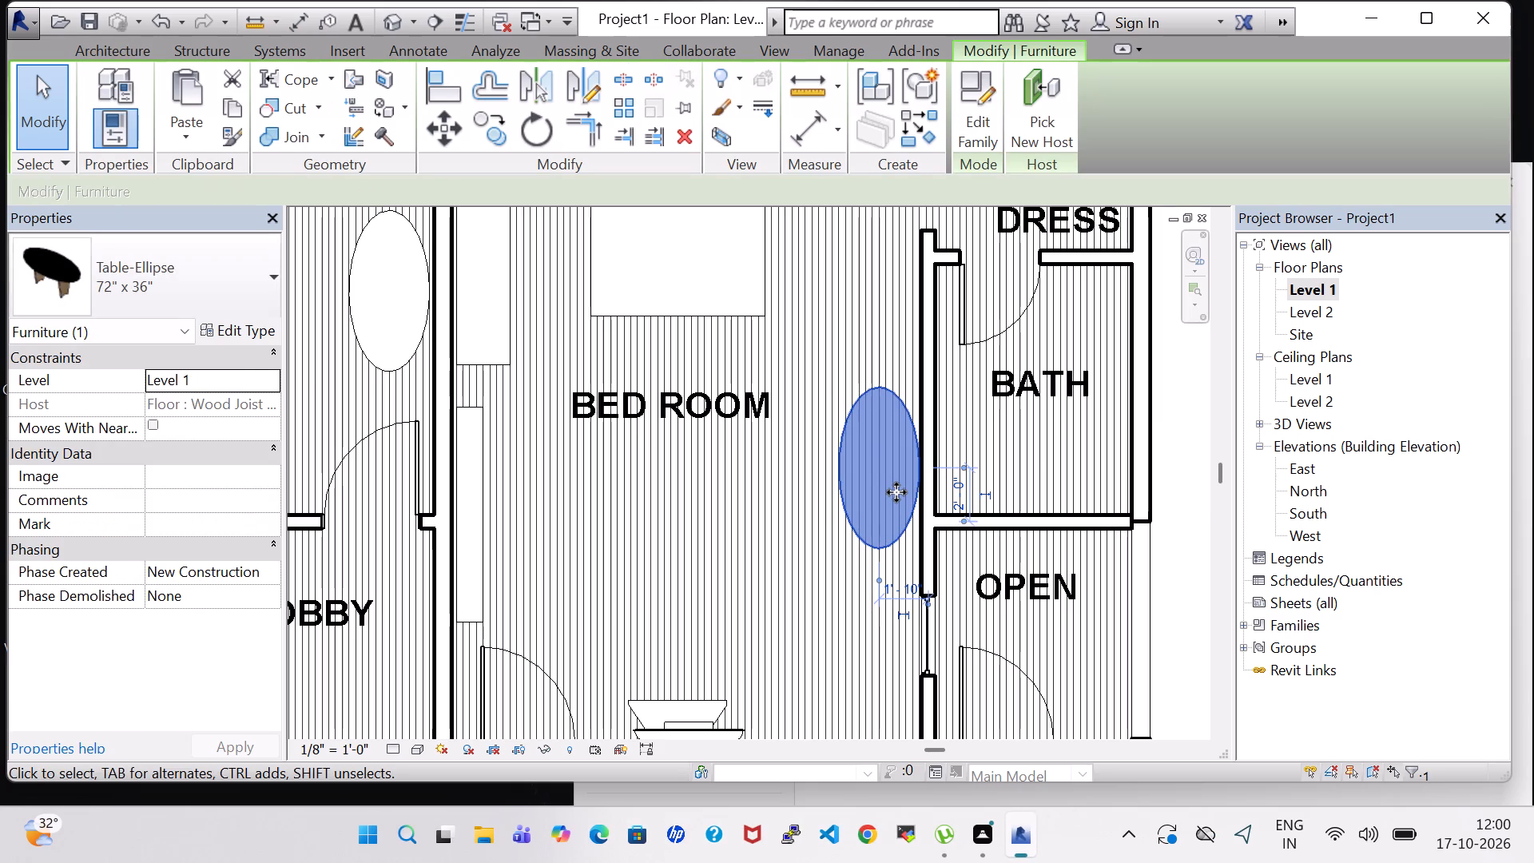
In the 3D view, raise the larger bedroom's elliptical mirror to a 3' 3" elevation and shift it slightly toward the window.
click(382, 23)
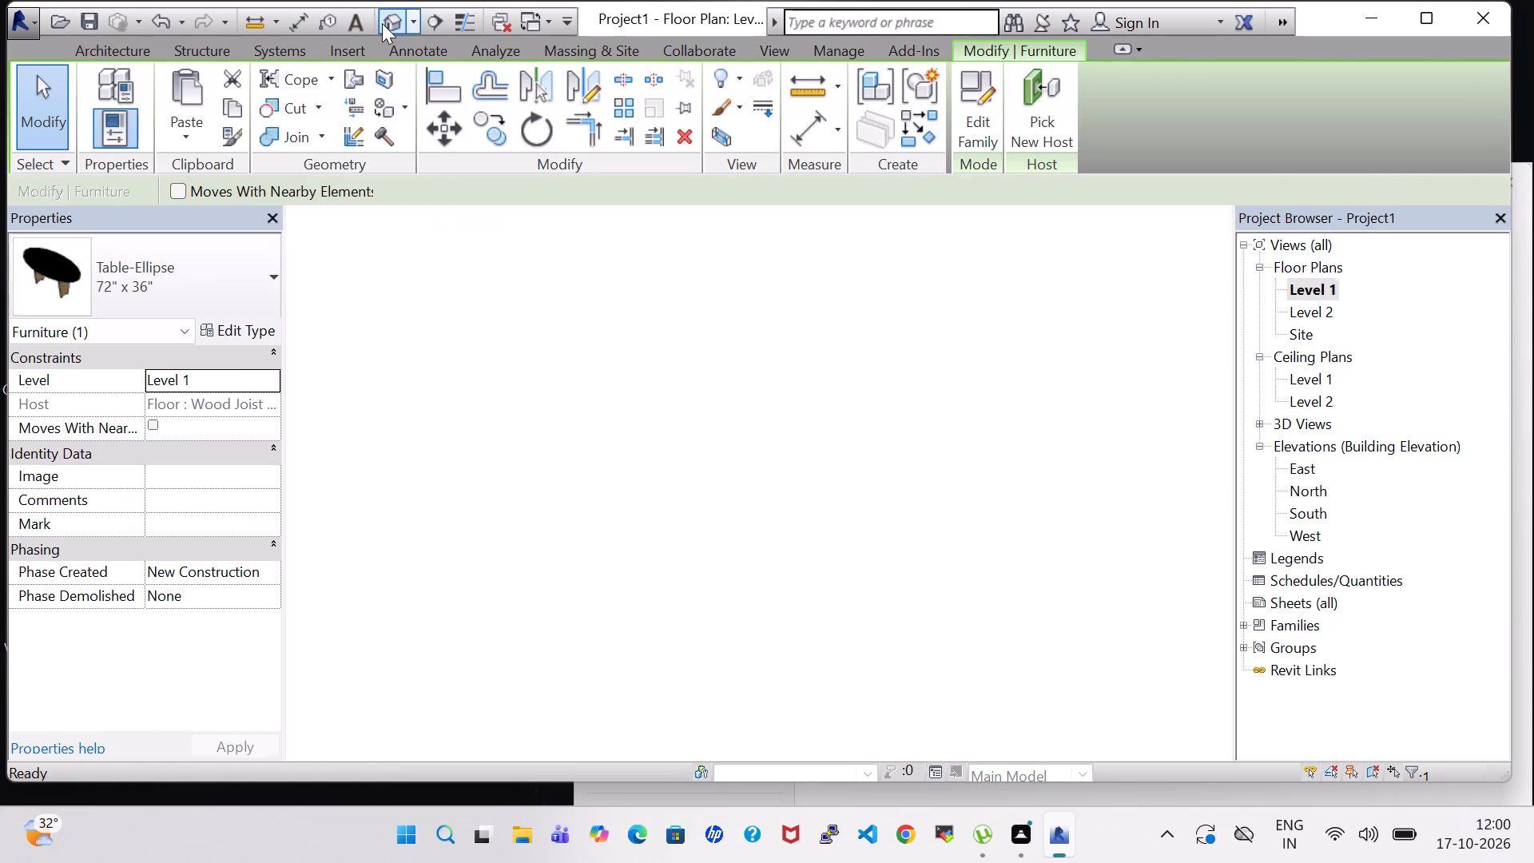
shift+middle_drag(598, 438, 792, 343)
middle_drag(507, 534, 816, 546)
shift+middle_drag(558, 371, 641, 286)
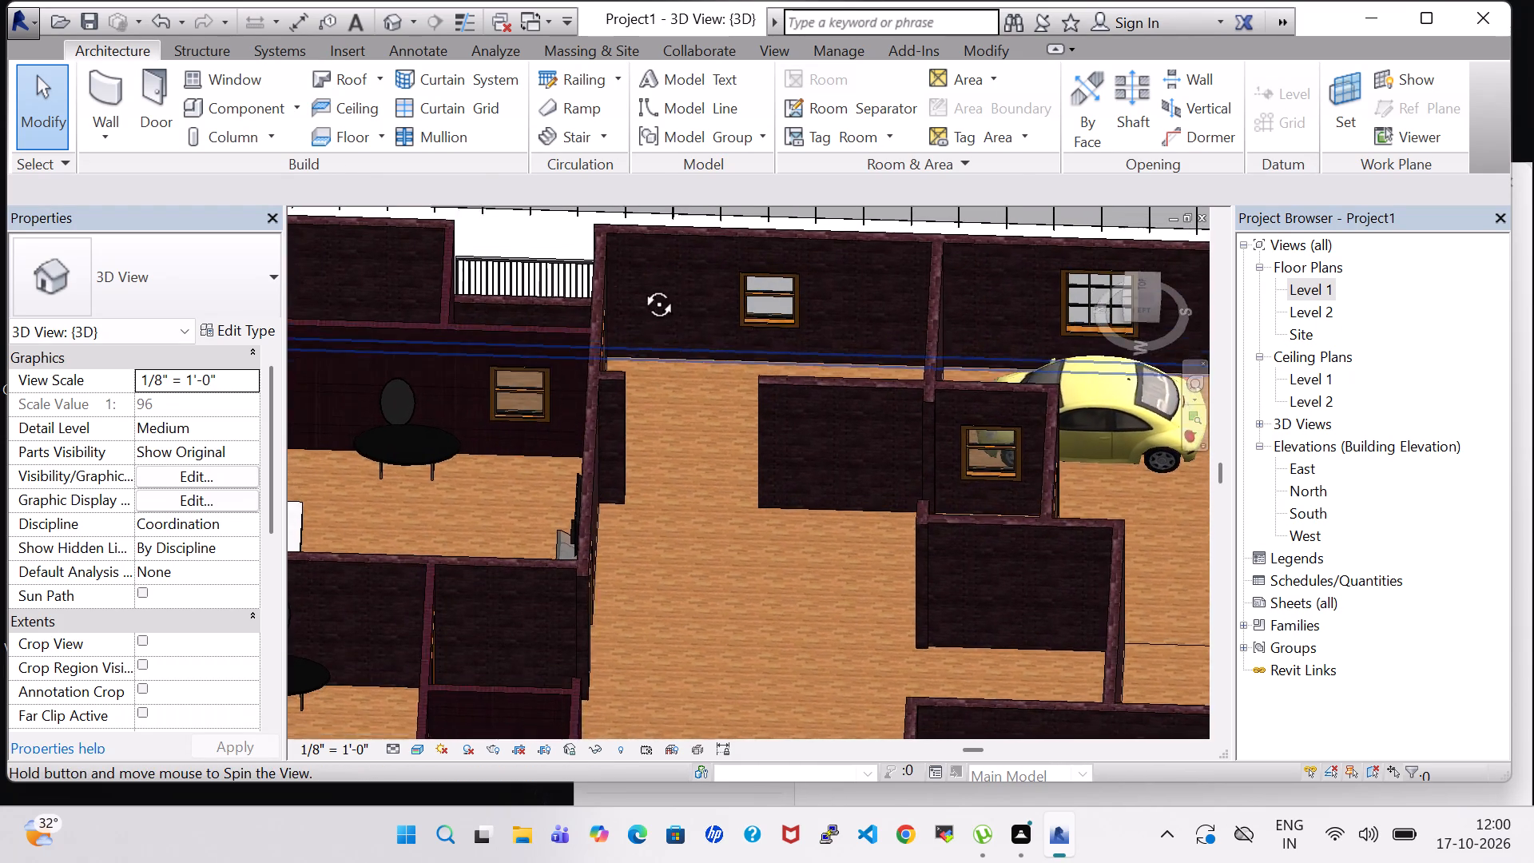
shift+middle_drag(641, 286, 643, 284)
shift+middle_click(488, 483)
click(410, 401)
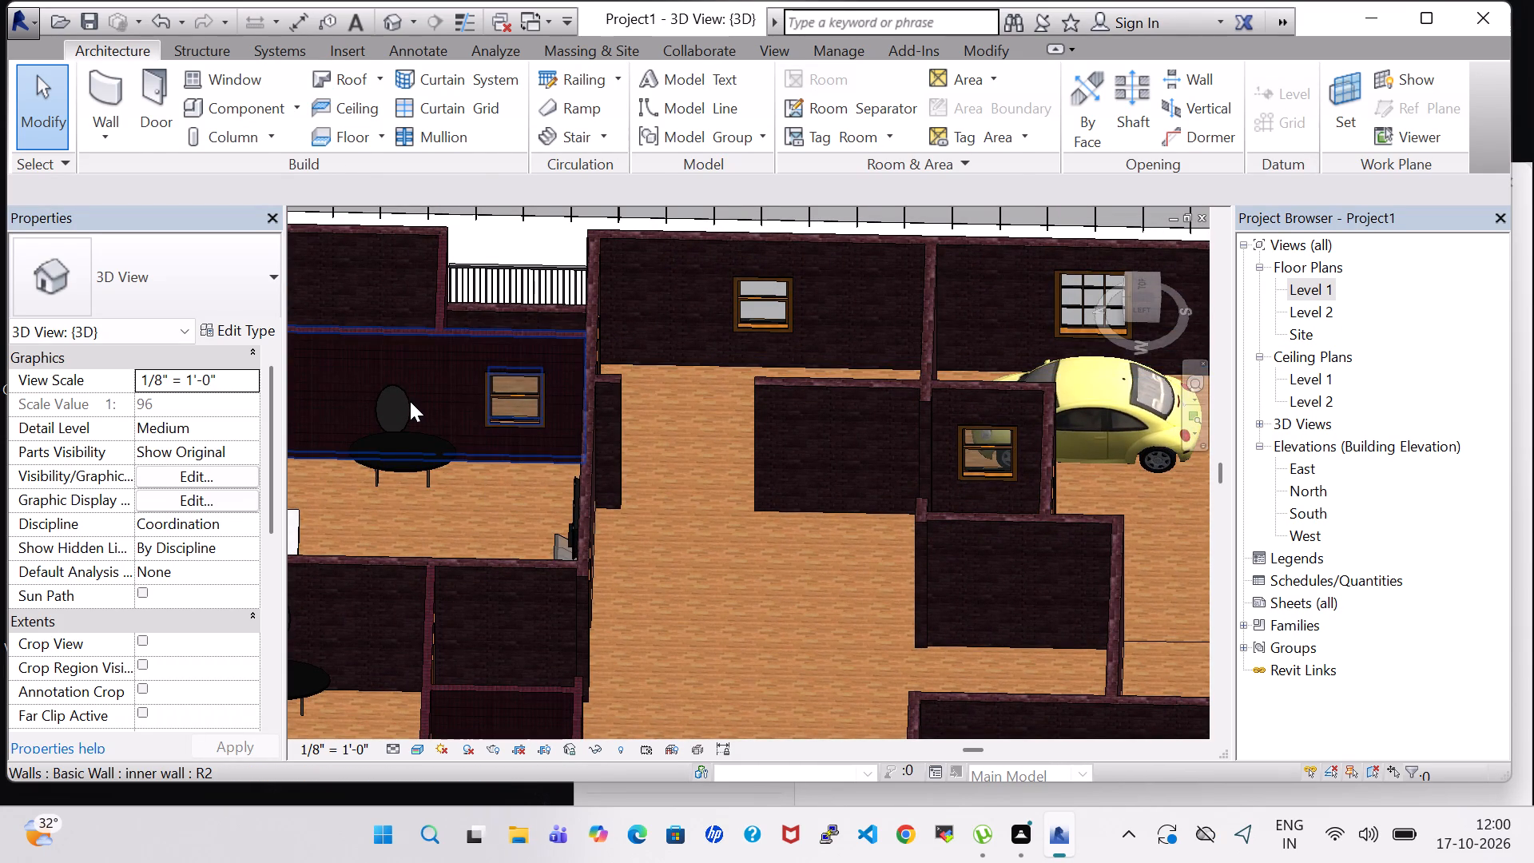
click(435, 522)
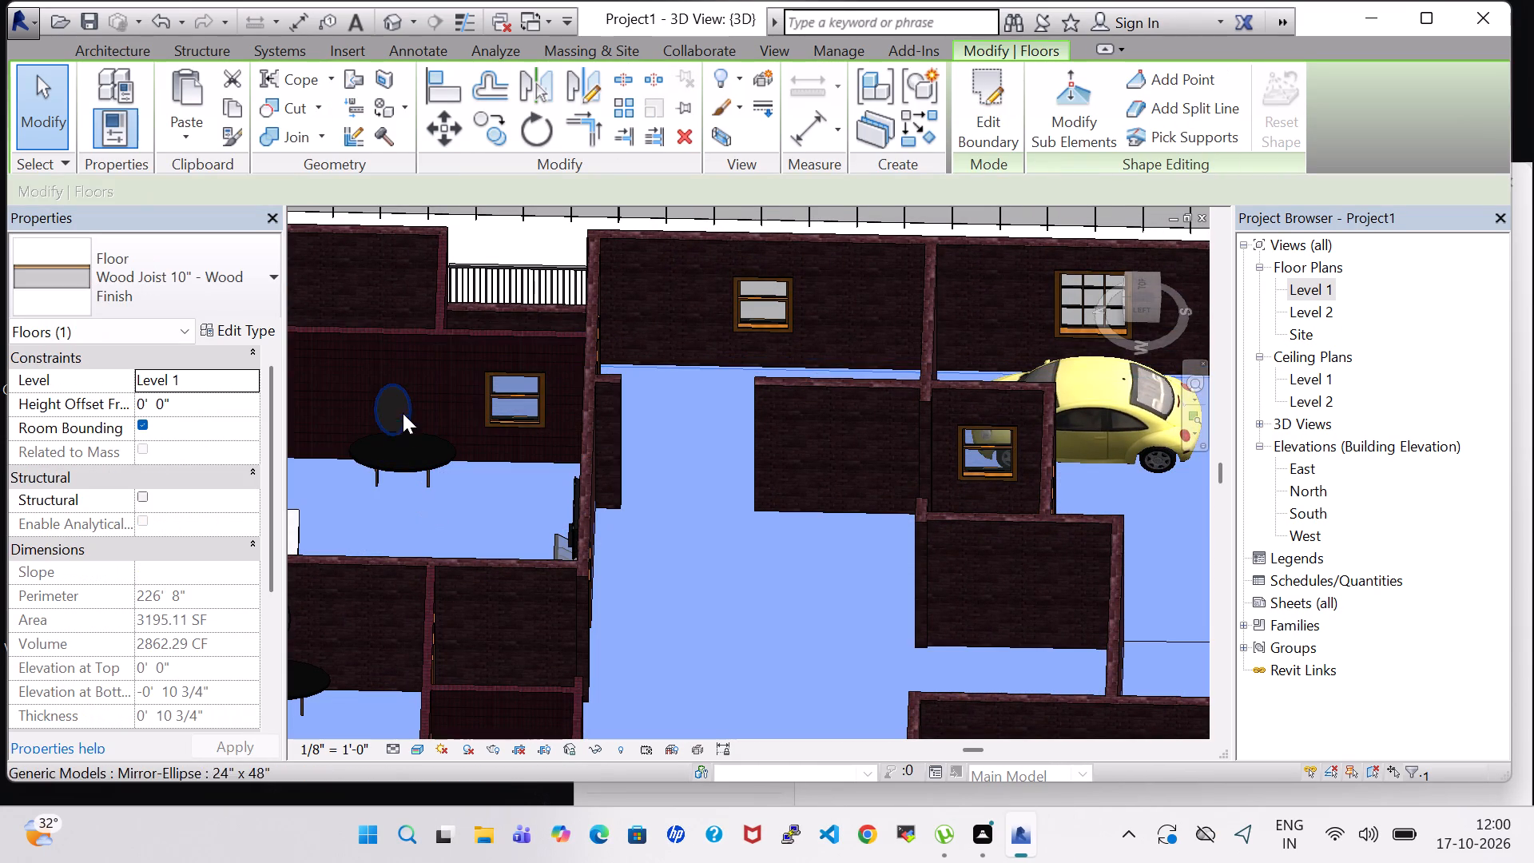
scroll(678, 185, down, 2)
click(531, 232)
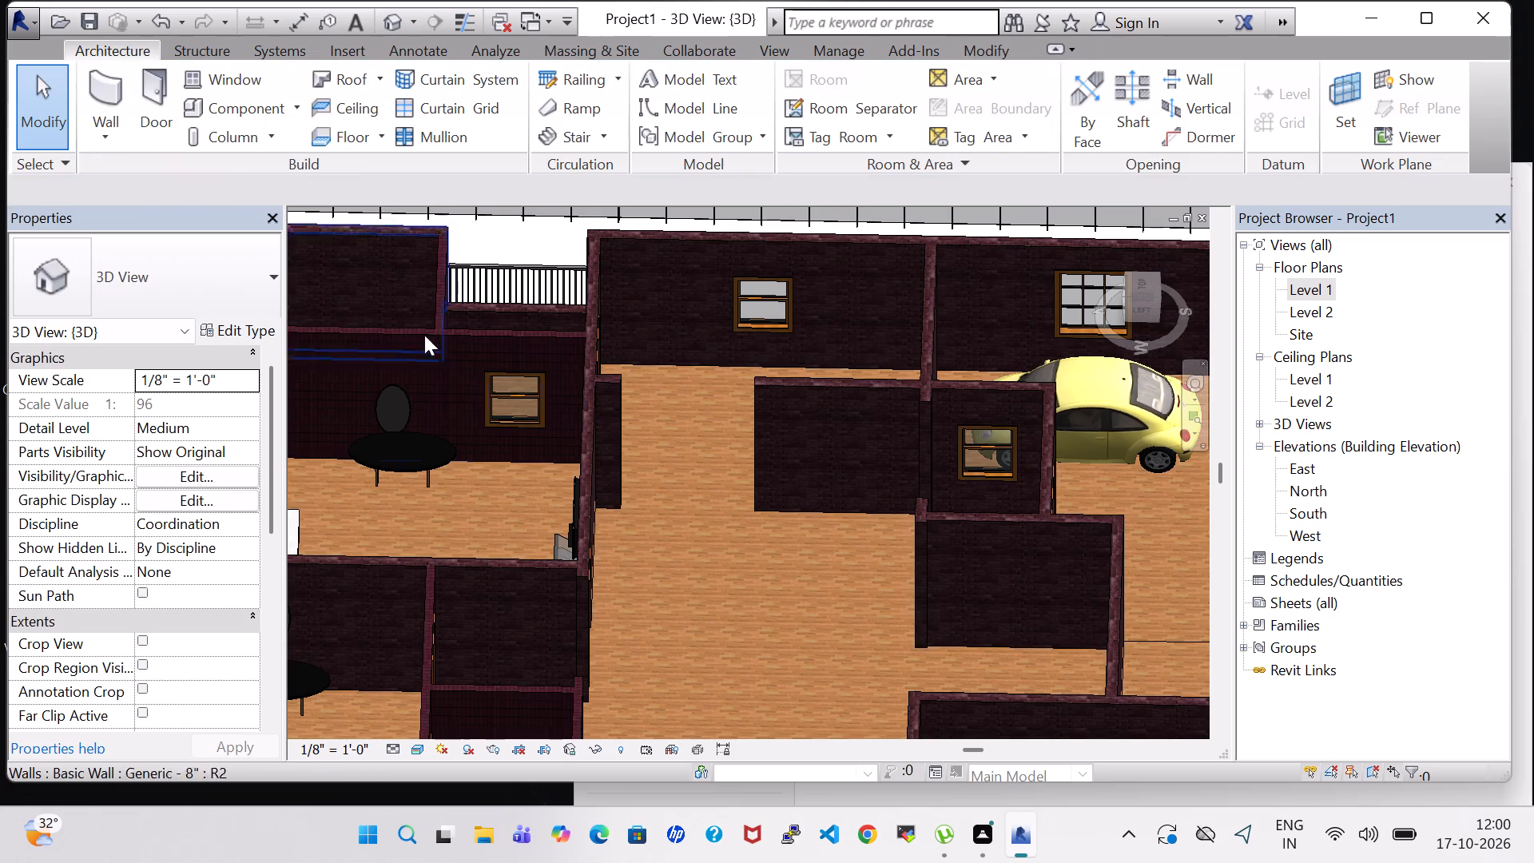
click(389, 393)
key(Up)
key(Up)
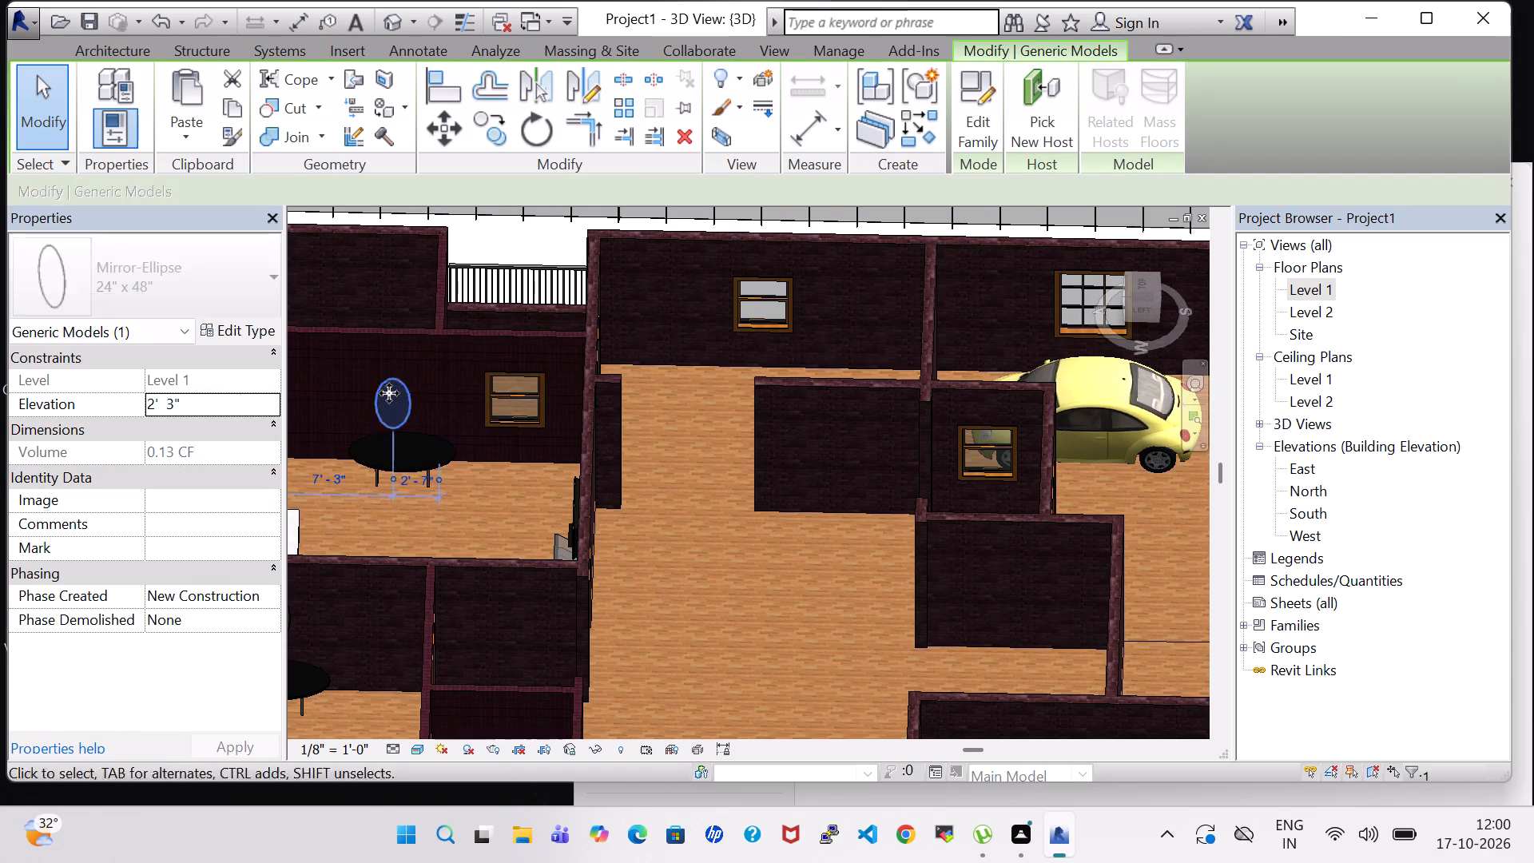
key(Up)
key(Up)
key(Right)
key(Right)
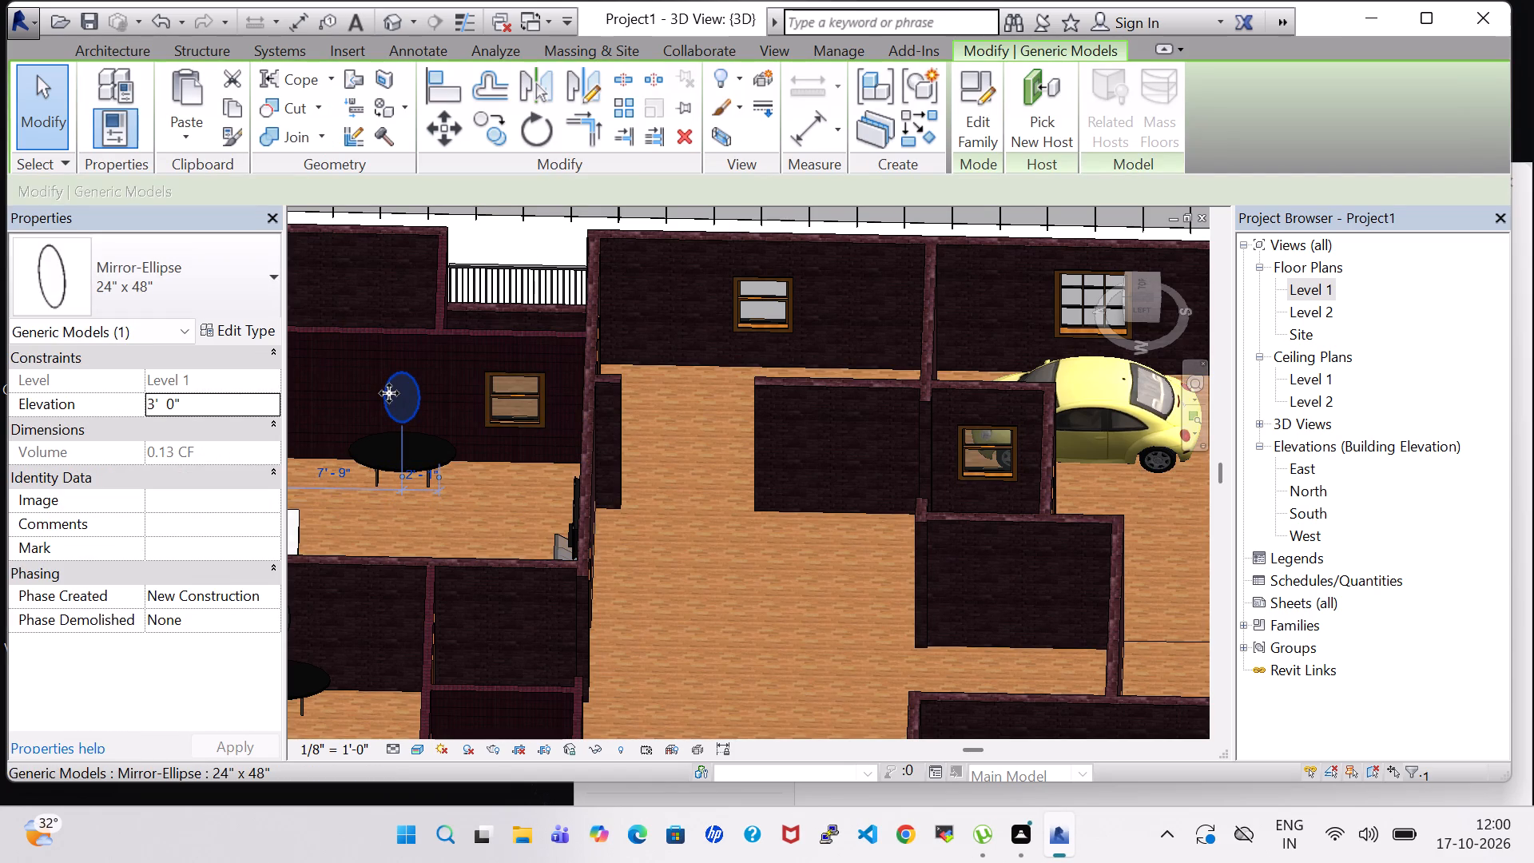
key(Up)
Examine the furnished house in 3D from several angles, checking the mirrors and tables in both bedrooms.
scroll(741, 556, down, 4)
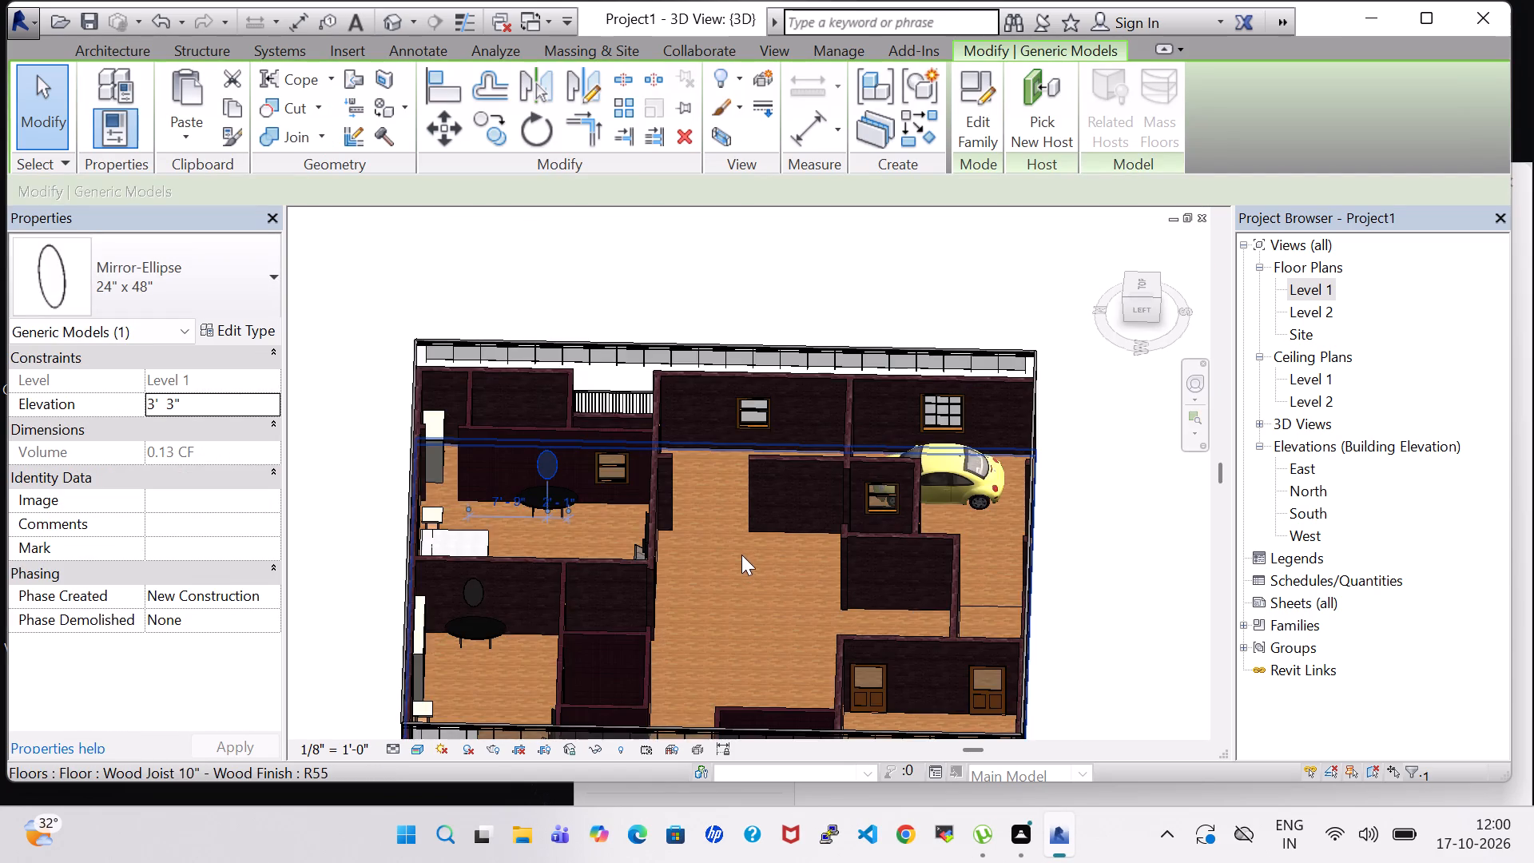
scroll(741, 555, down, 1)
click(757, 313)
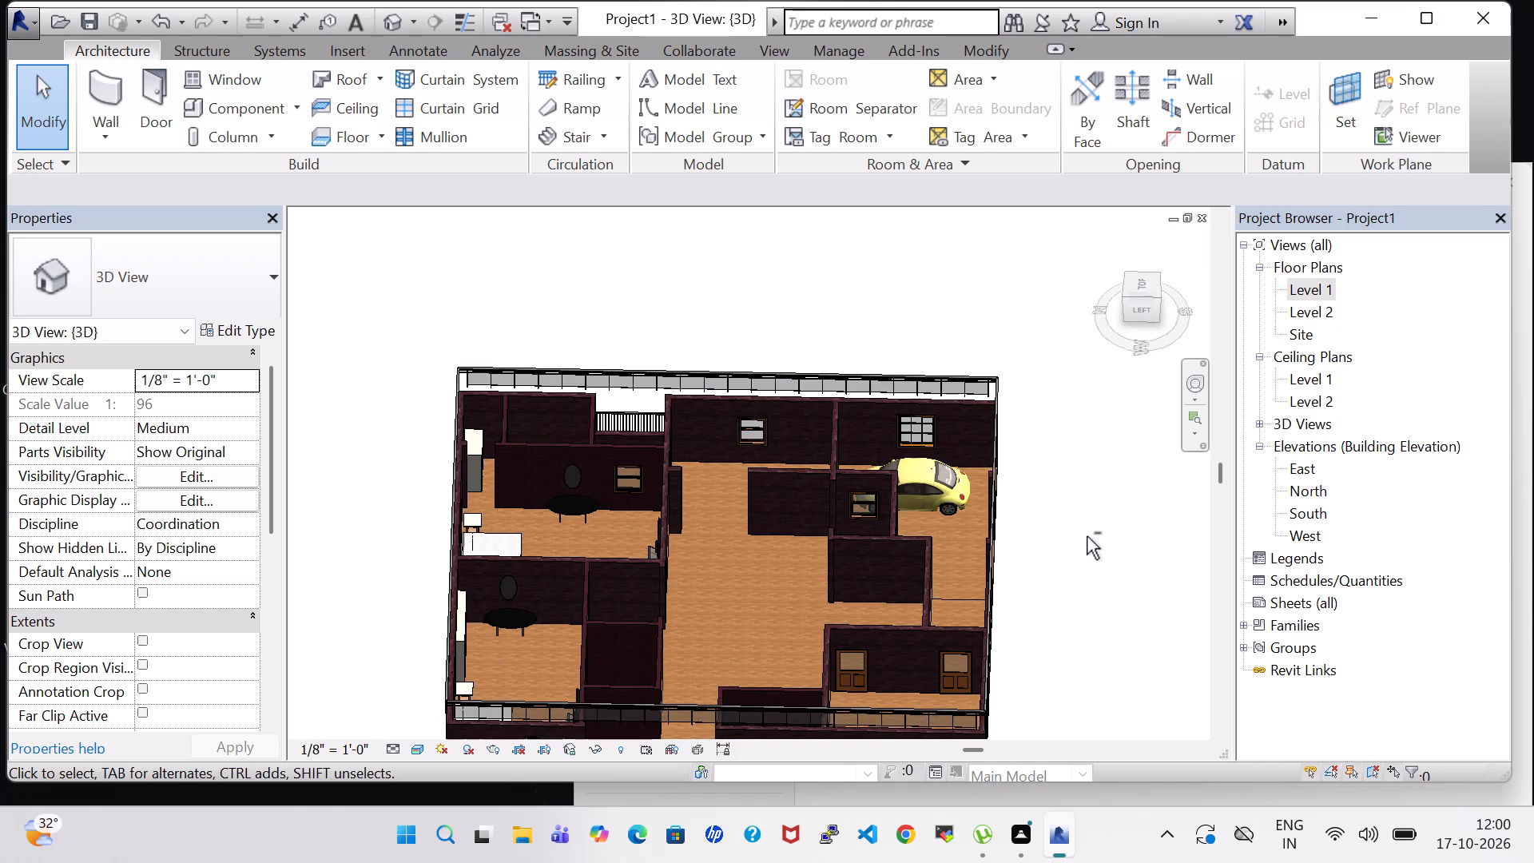
shift+middle_drag(1087, 536, 898, 498)
shift+scroll(1087, 536, down, 1)
shift+middle_drag(1095, 503, 1038, 459)
shift+middle_drag(1027, 518, 1000, 445)
middle_drag(1005, 321, 1005, 414)
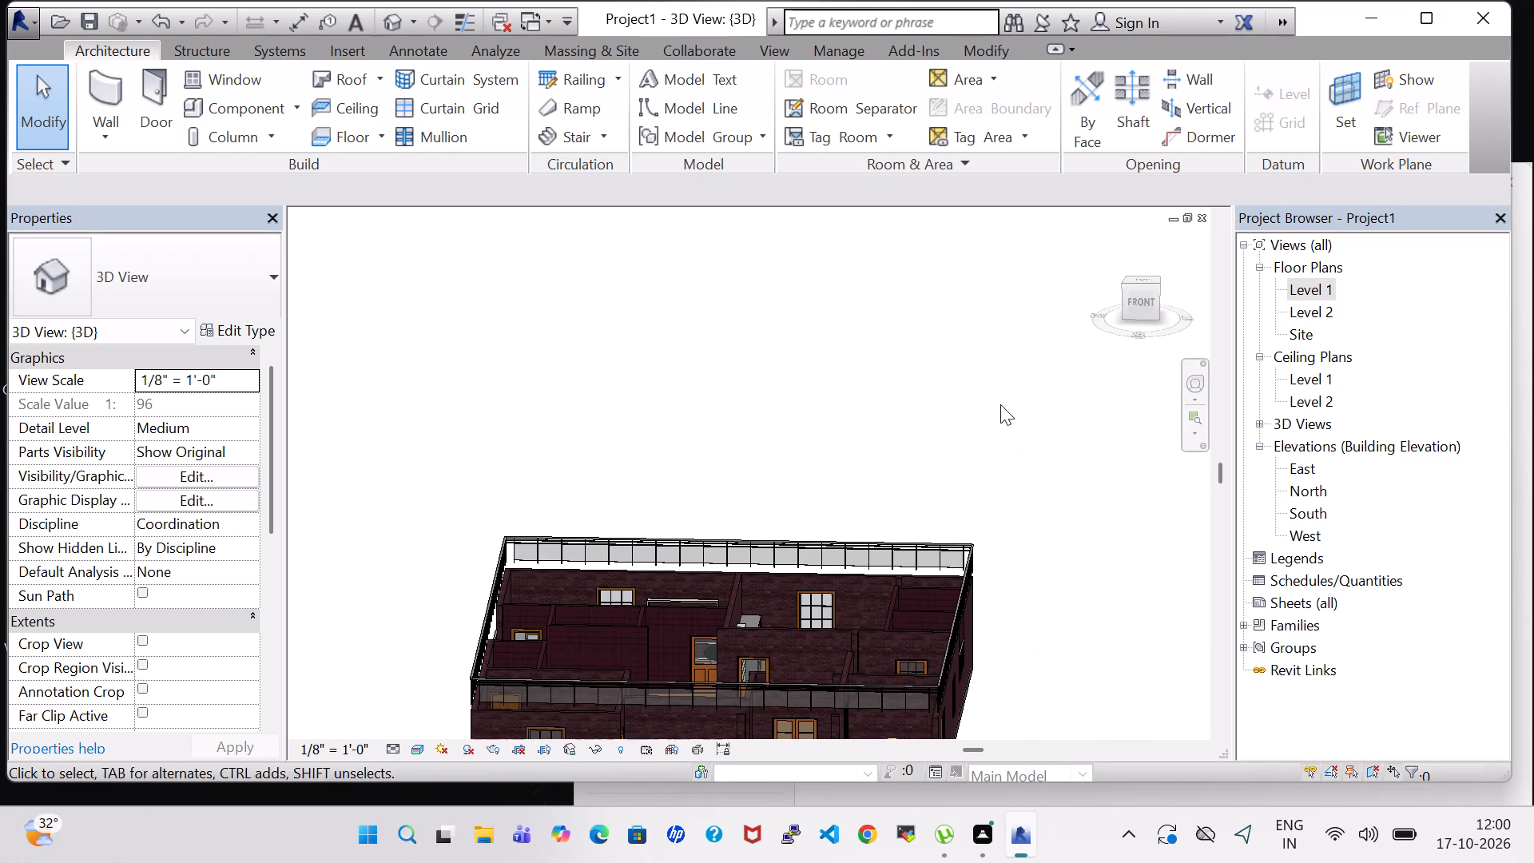
middle_drag(996, 477, 940, 337)
scroll(952, 525, up, 2)
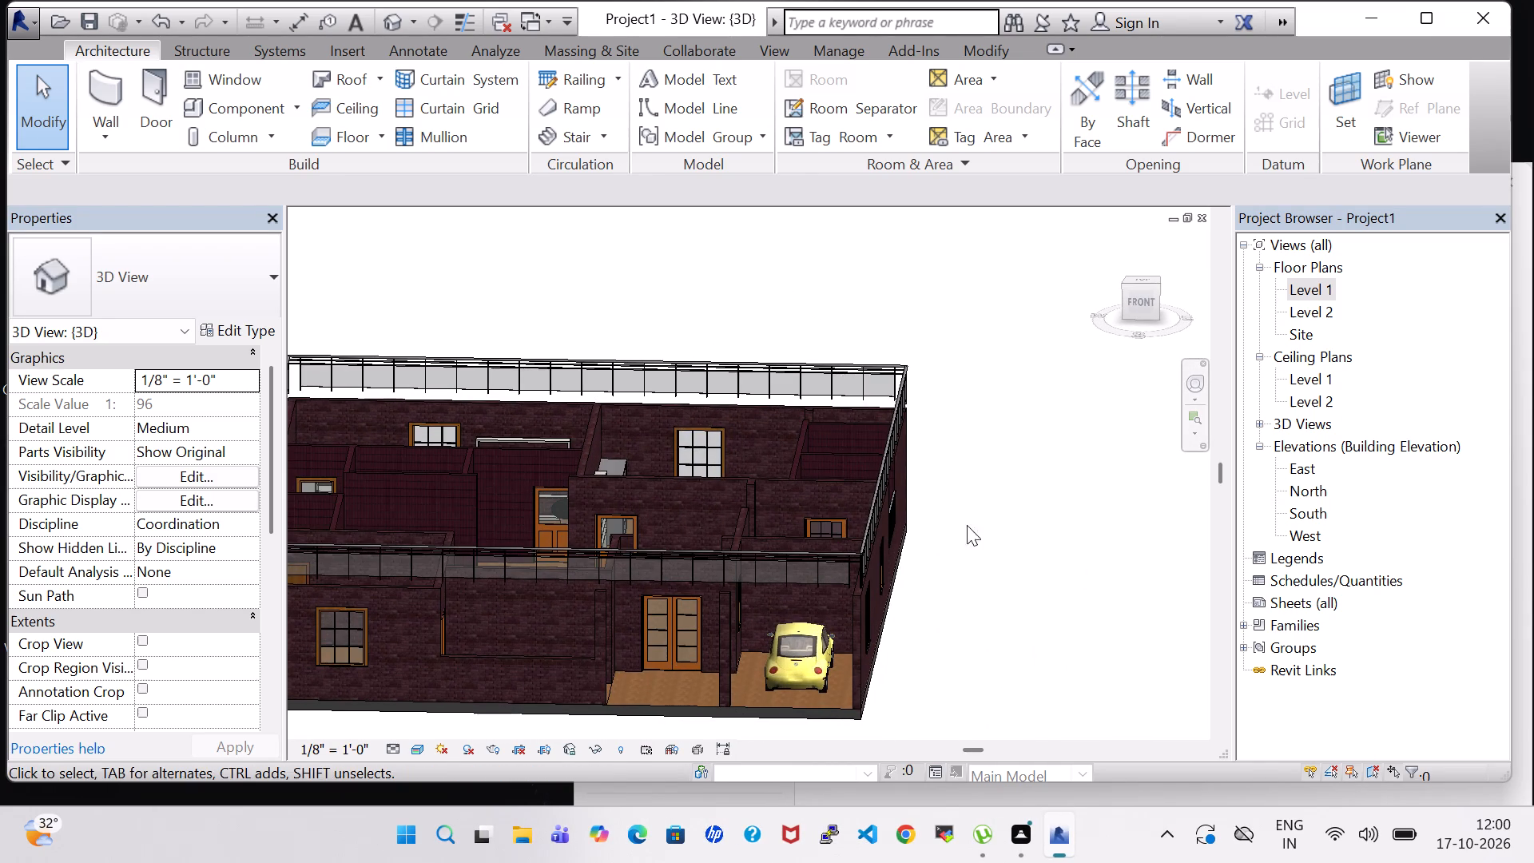
middle_drag(988, 522, 1096, 475)
shift+middle_drag(1084, 478, 1103, 547)
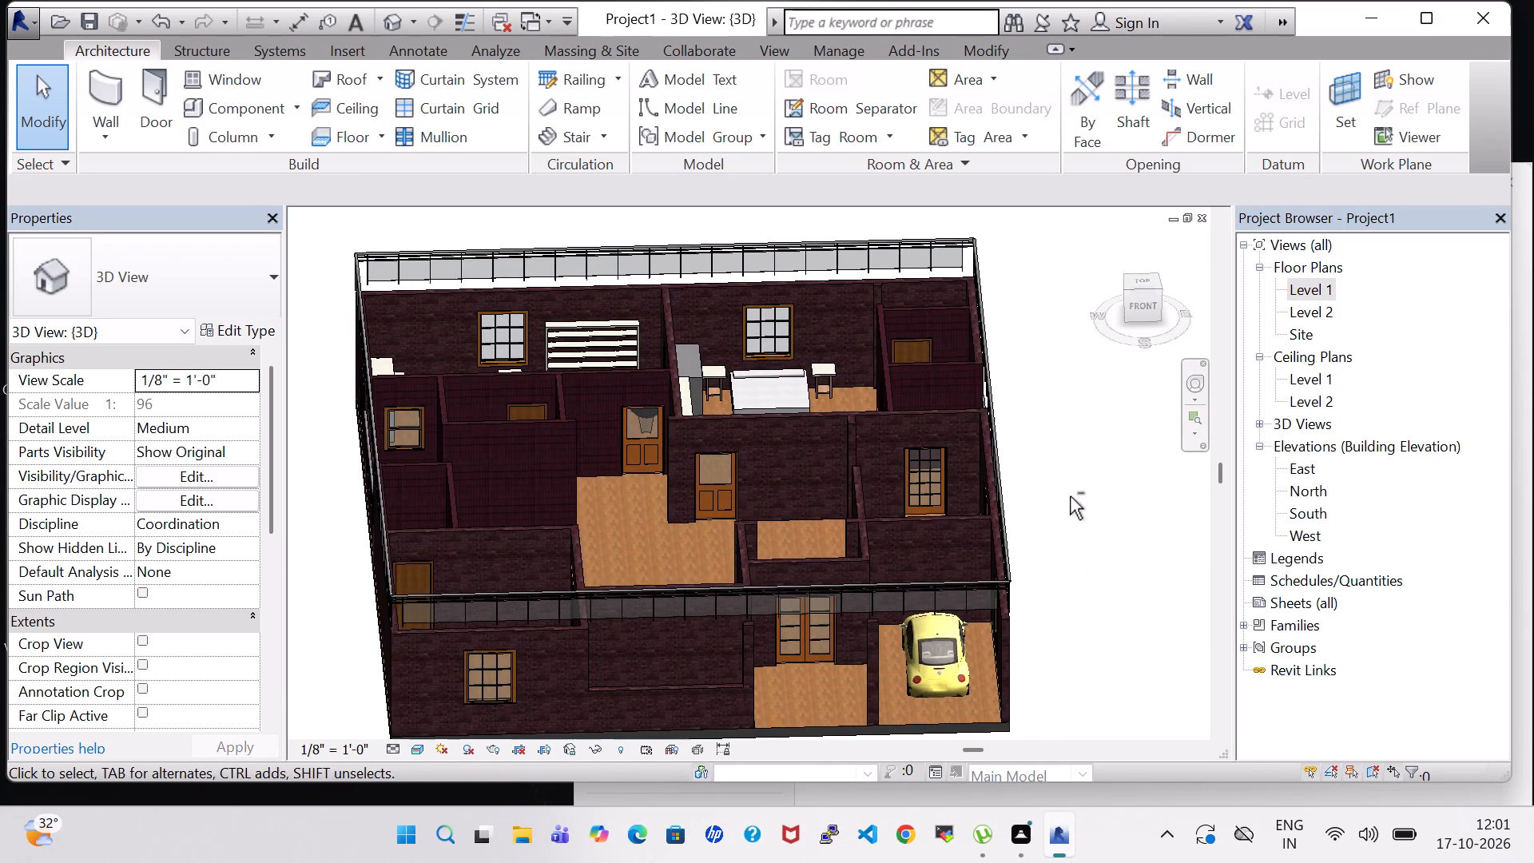
shift+middle_drag(1070, 496, 1051, 612)
middle_drag(1050, 532, 1103, 588)
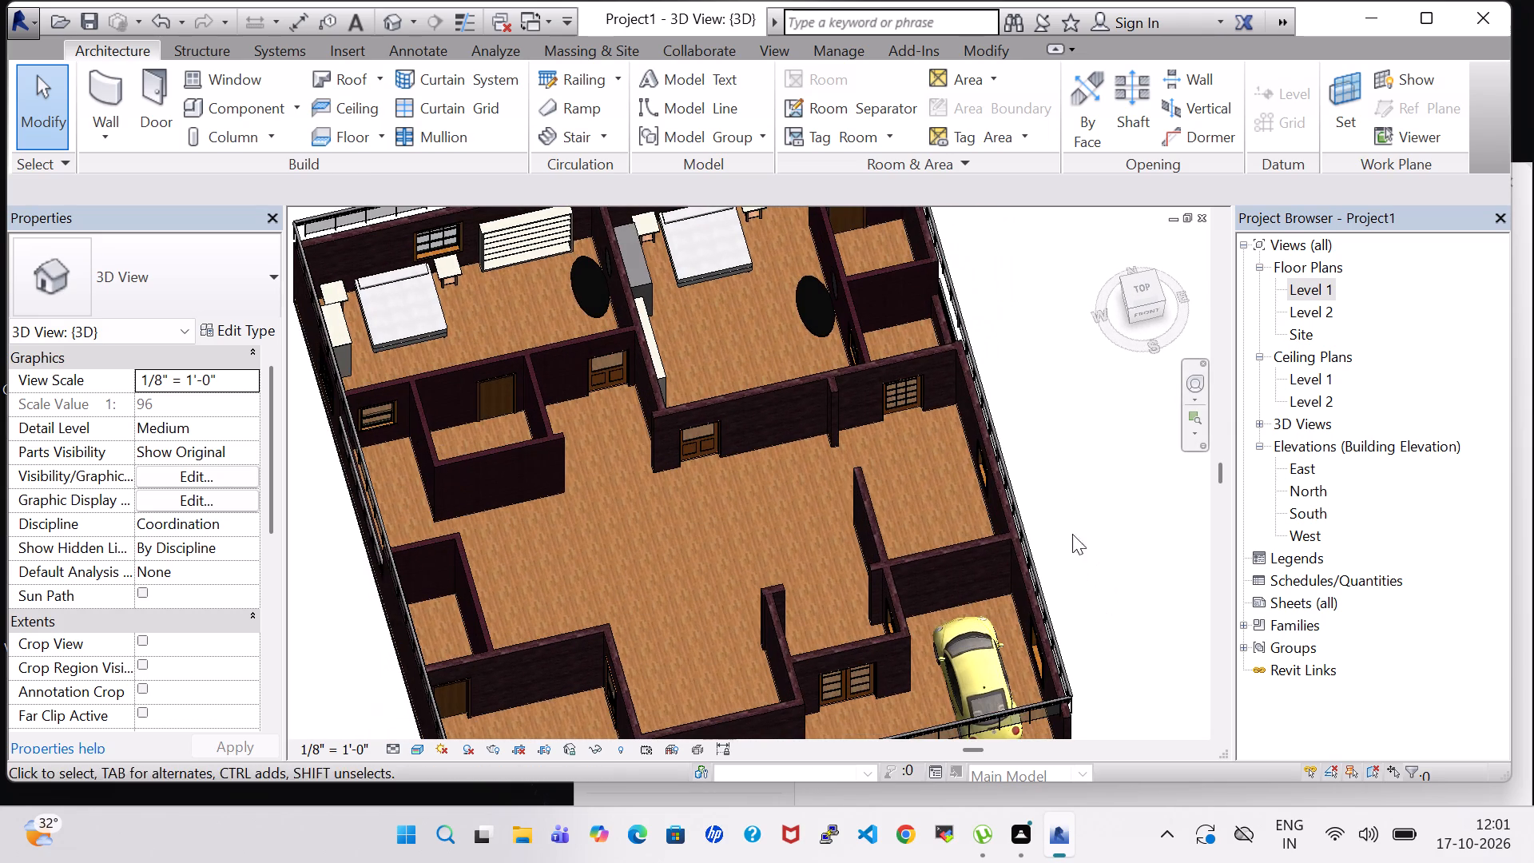
shift+middle_drag(697, 513, 797, 386)
shift+middle_drag(749, 479, 853, 440)
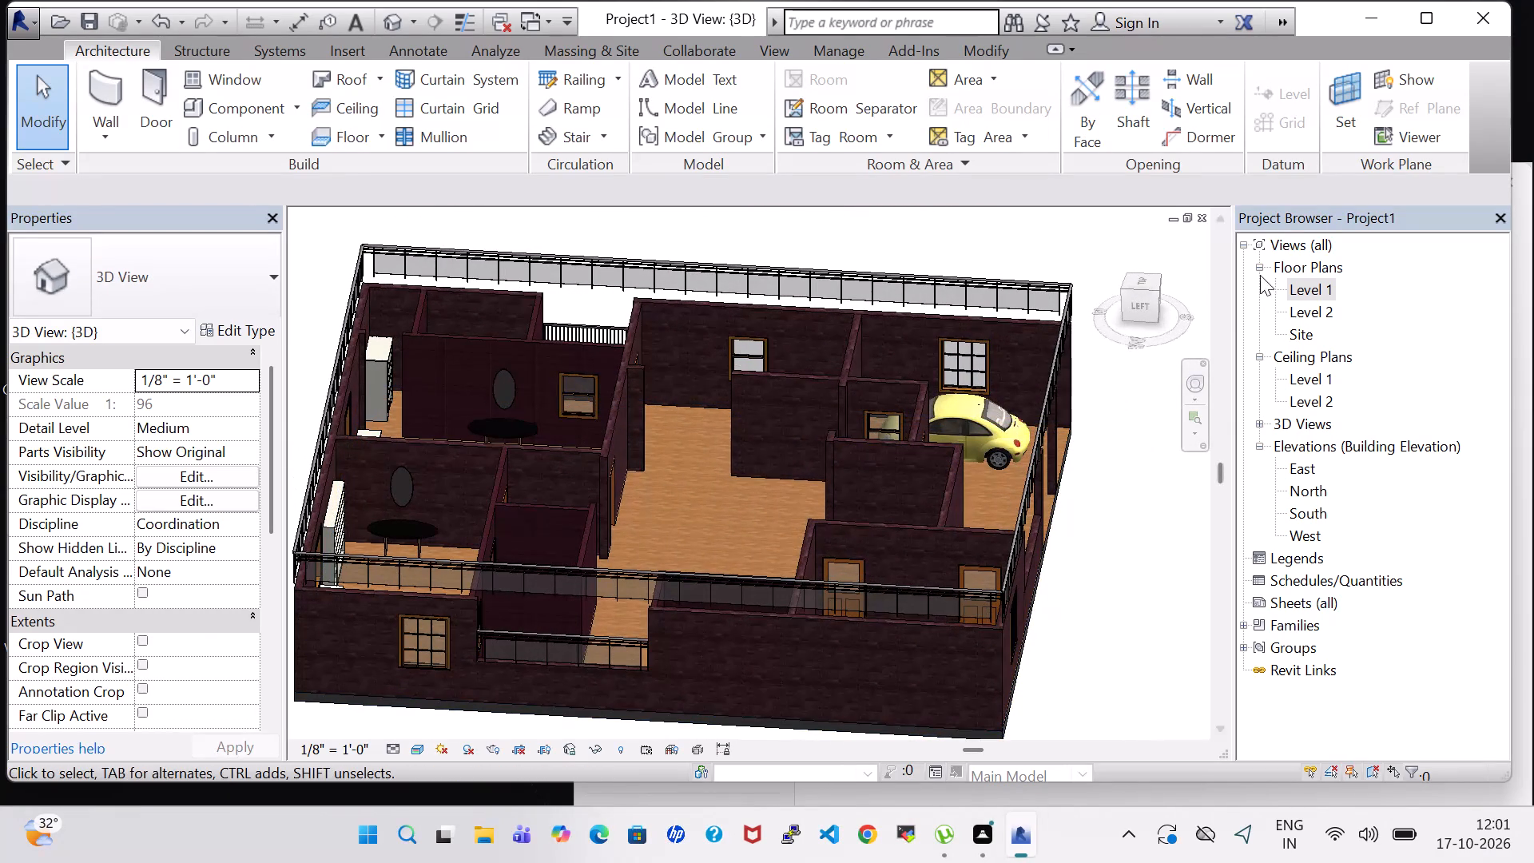
In the Level 1 floor plan, load the Sink Vanity-Square family from the architectural plumbing sink fixtures for component placement.
double_click(1309, 297)
scroll(841, 428, down, 3)
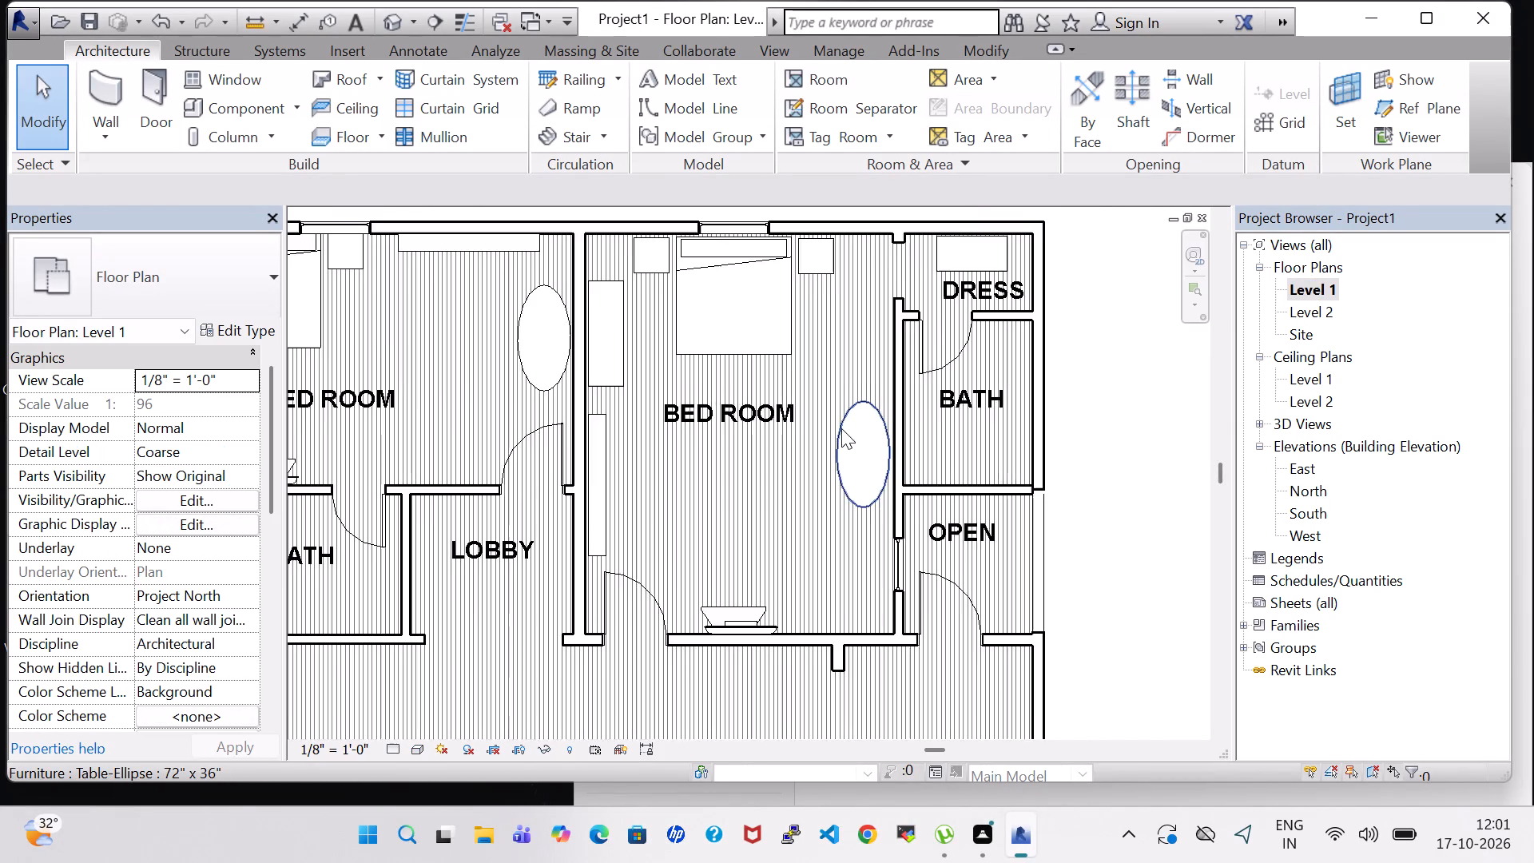
scroll(841, 428, down, 4)
click(1049, 471)
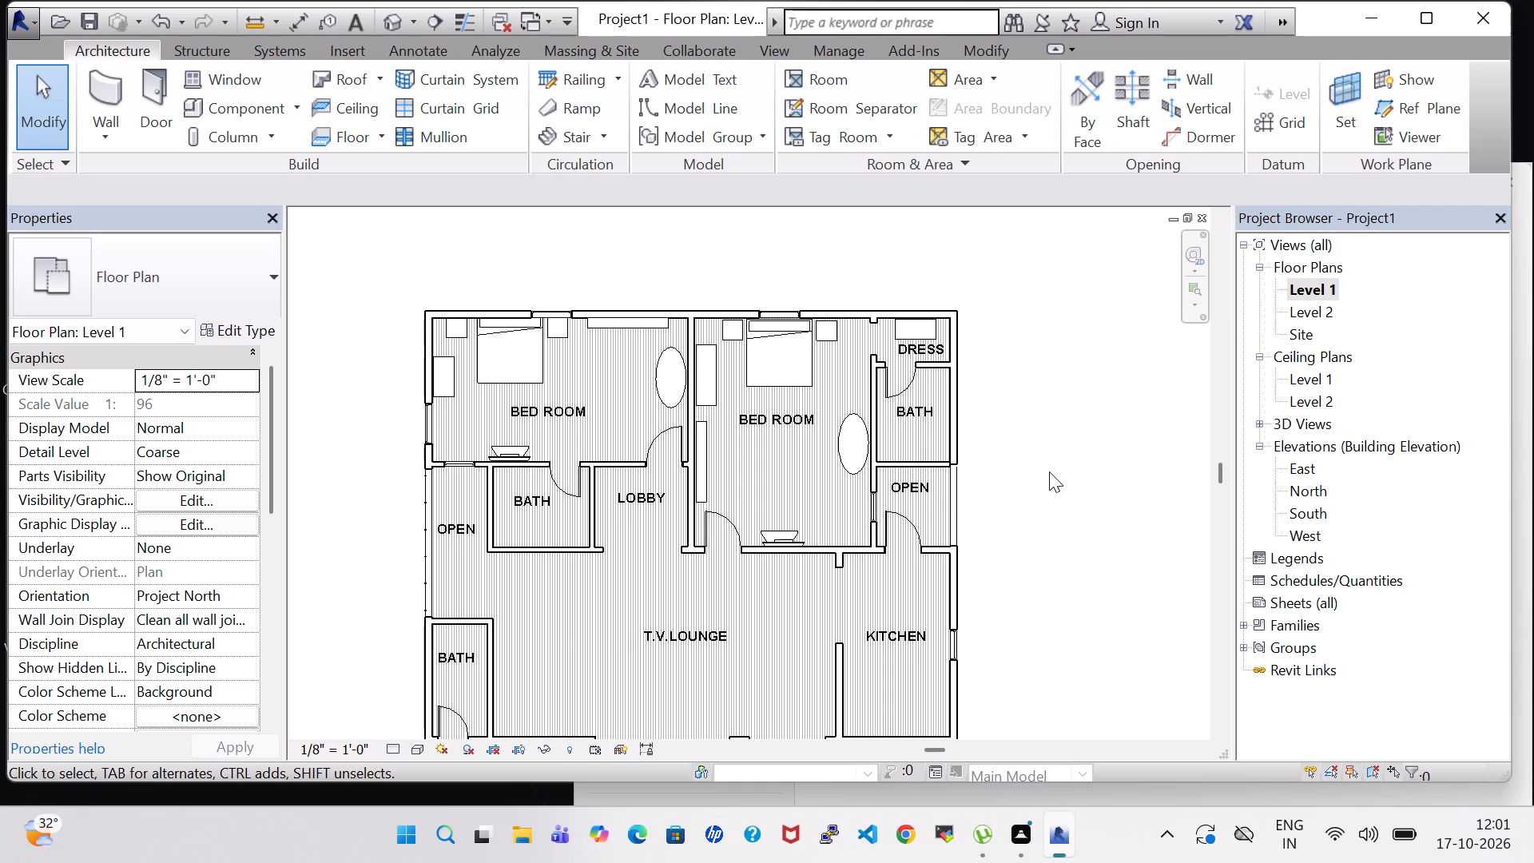
middle_drag(1049, 471, 996, 449)
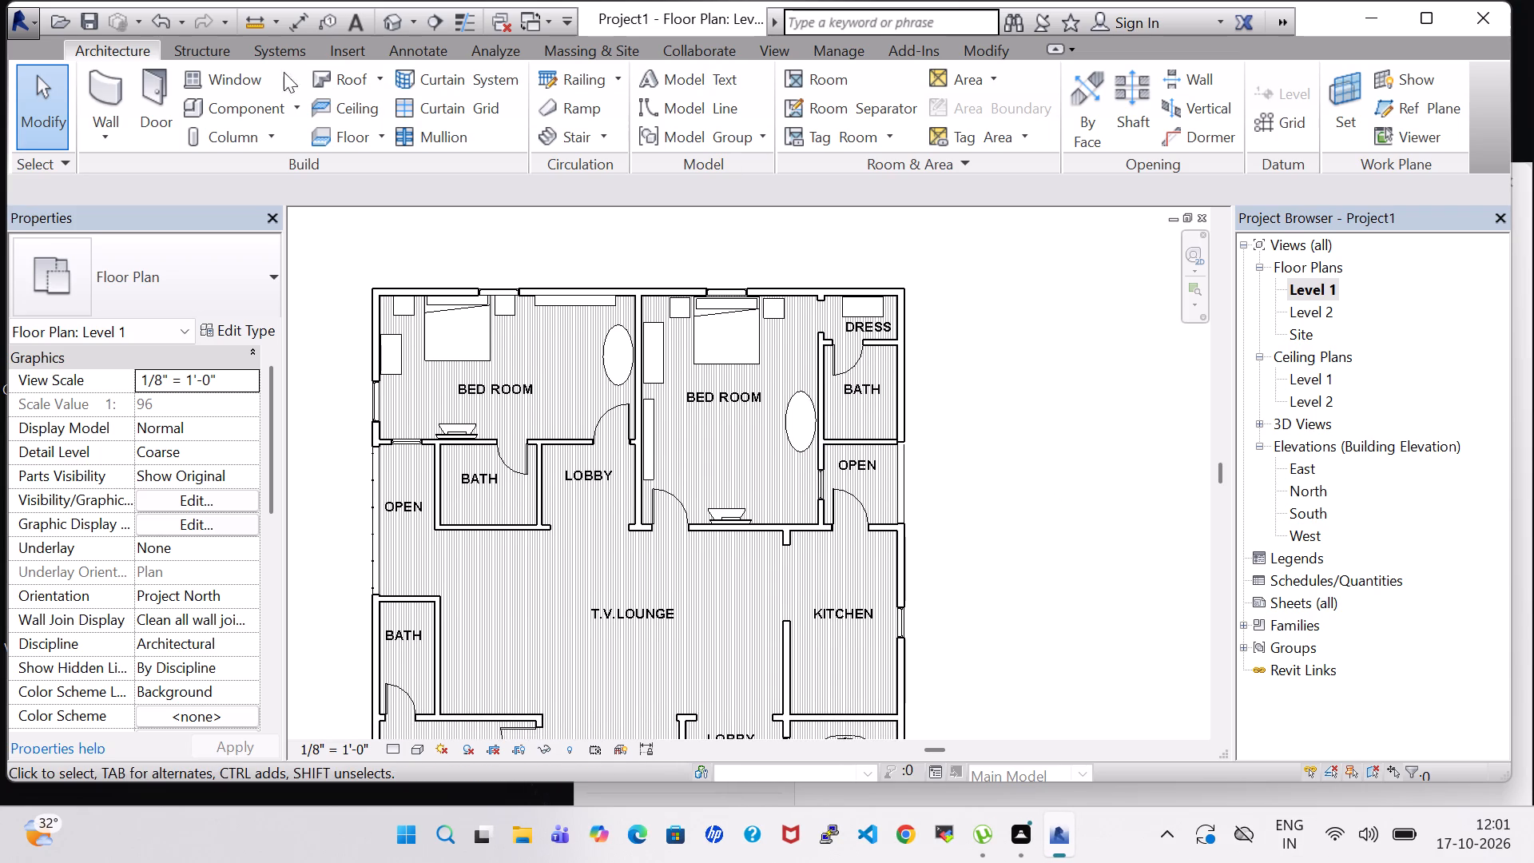
click(233, 100)
click(978, 101)
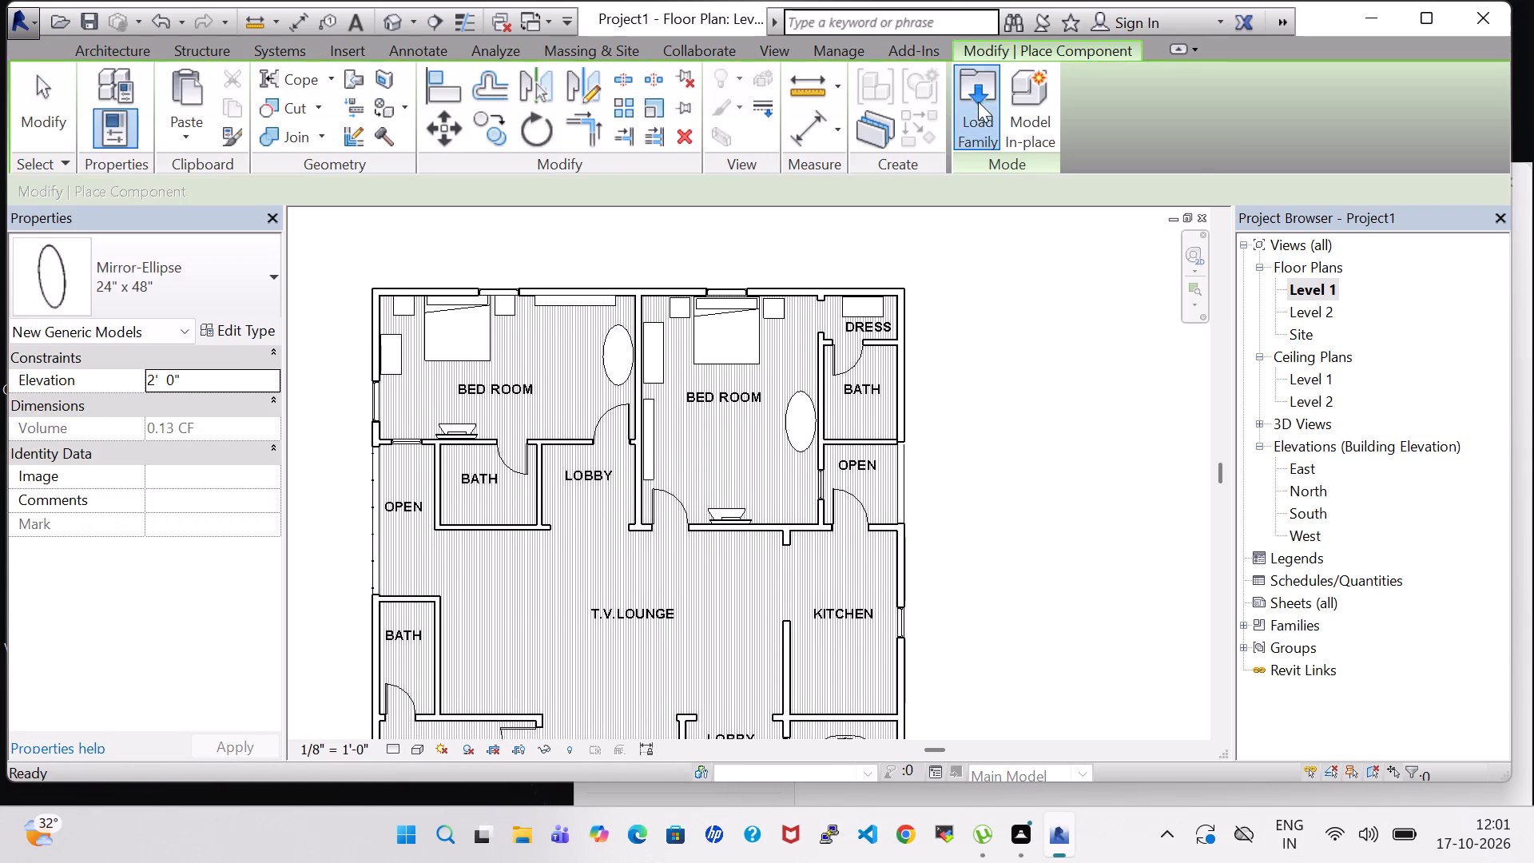
scroll(875, 410, down, 2)
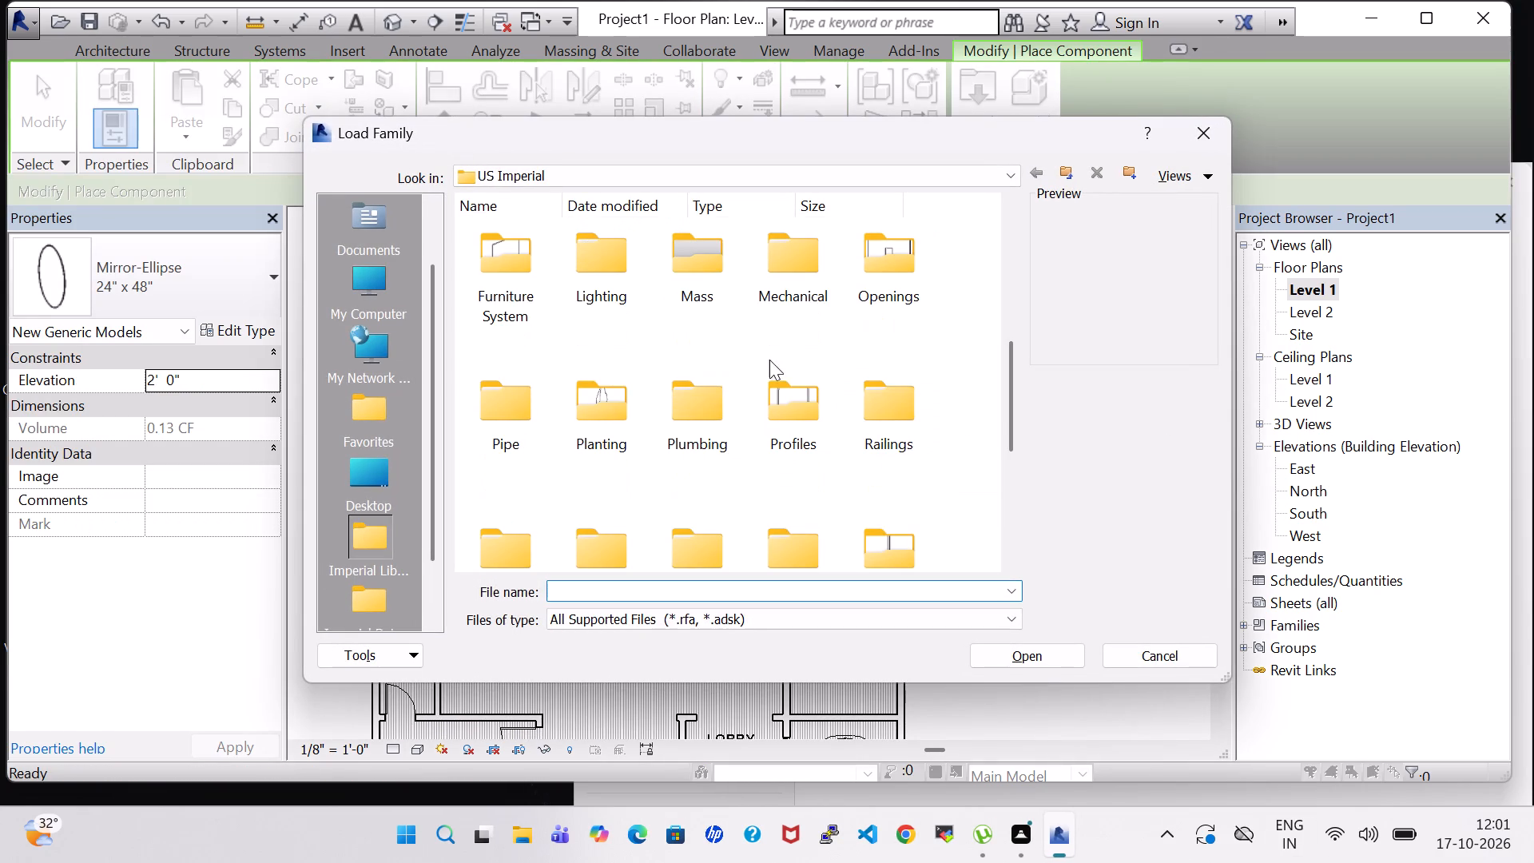
double_click(712, 428)
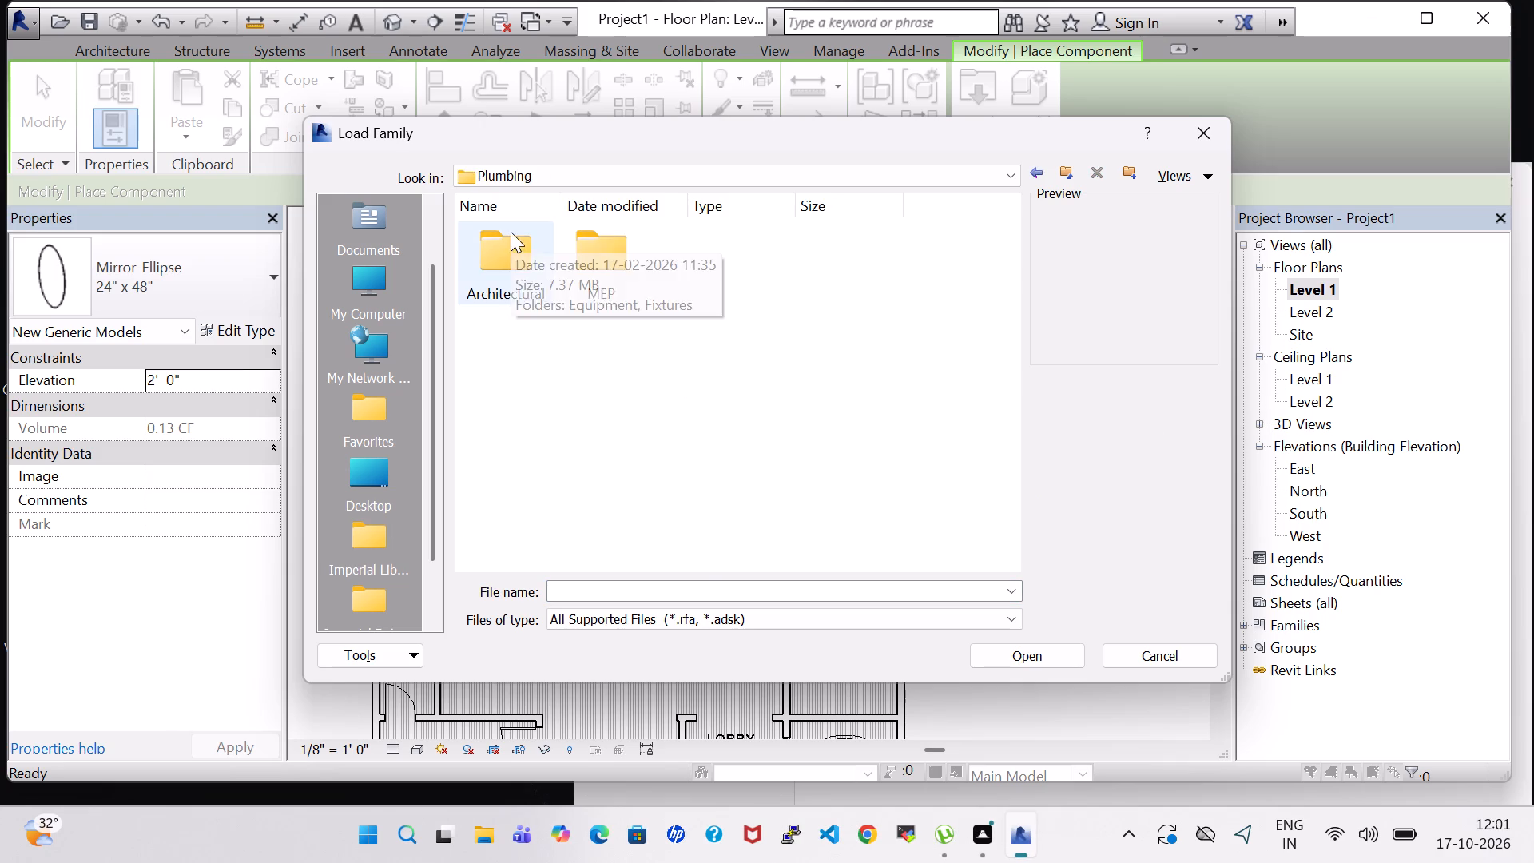
double_click(513, 253)
double_click(595, 282)
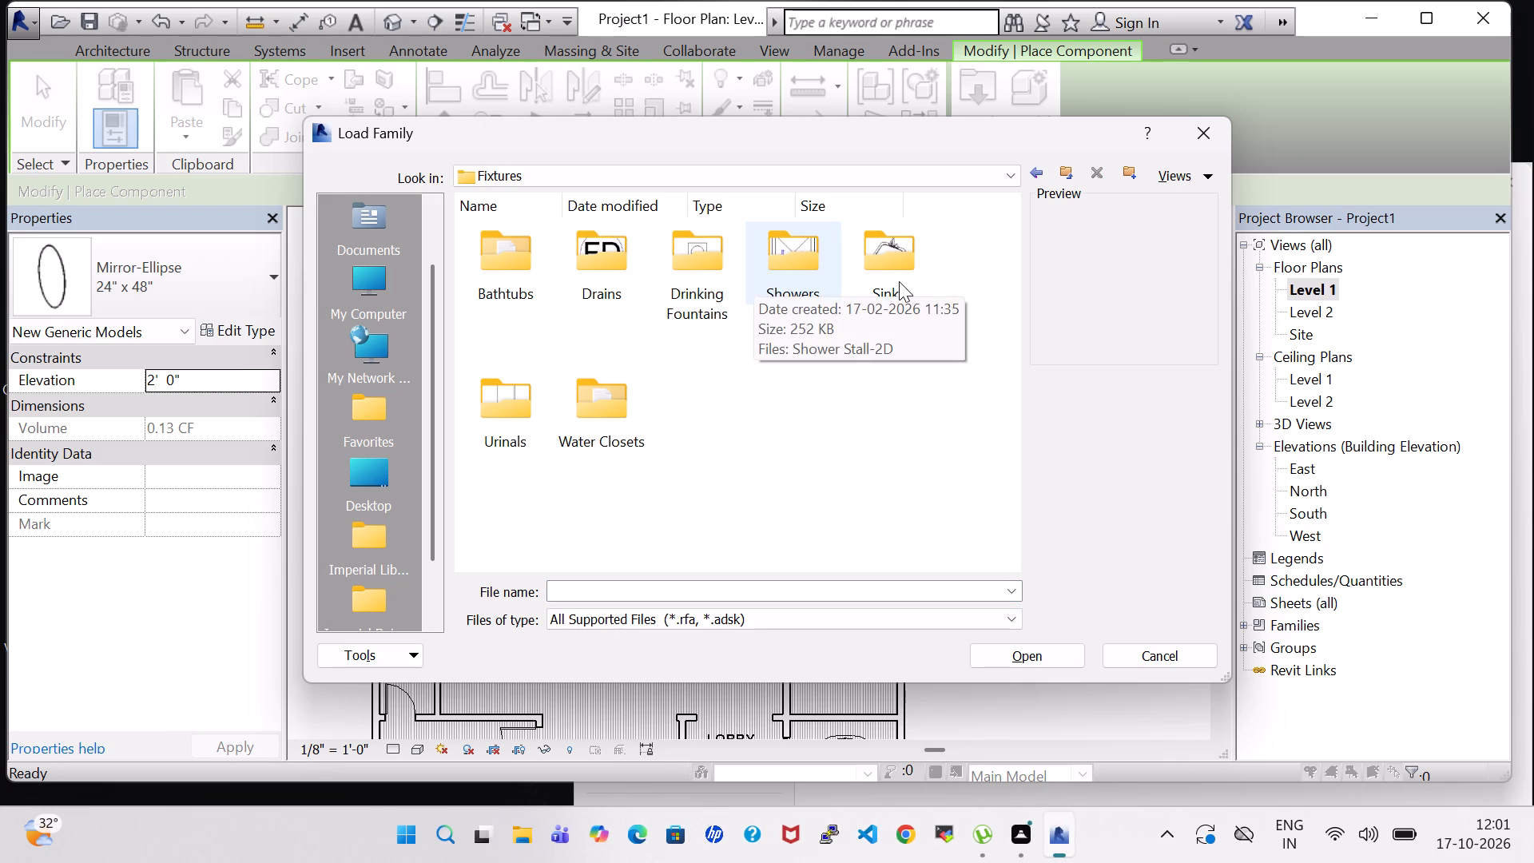
double_click(891, 281)
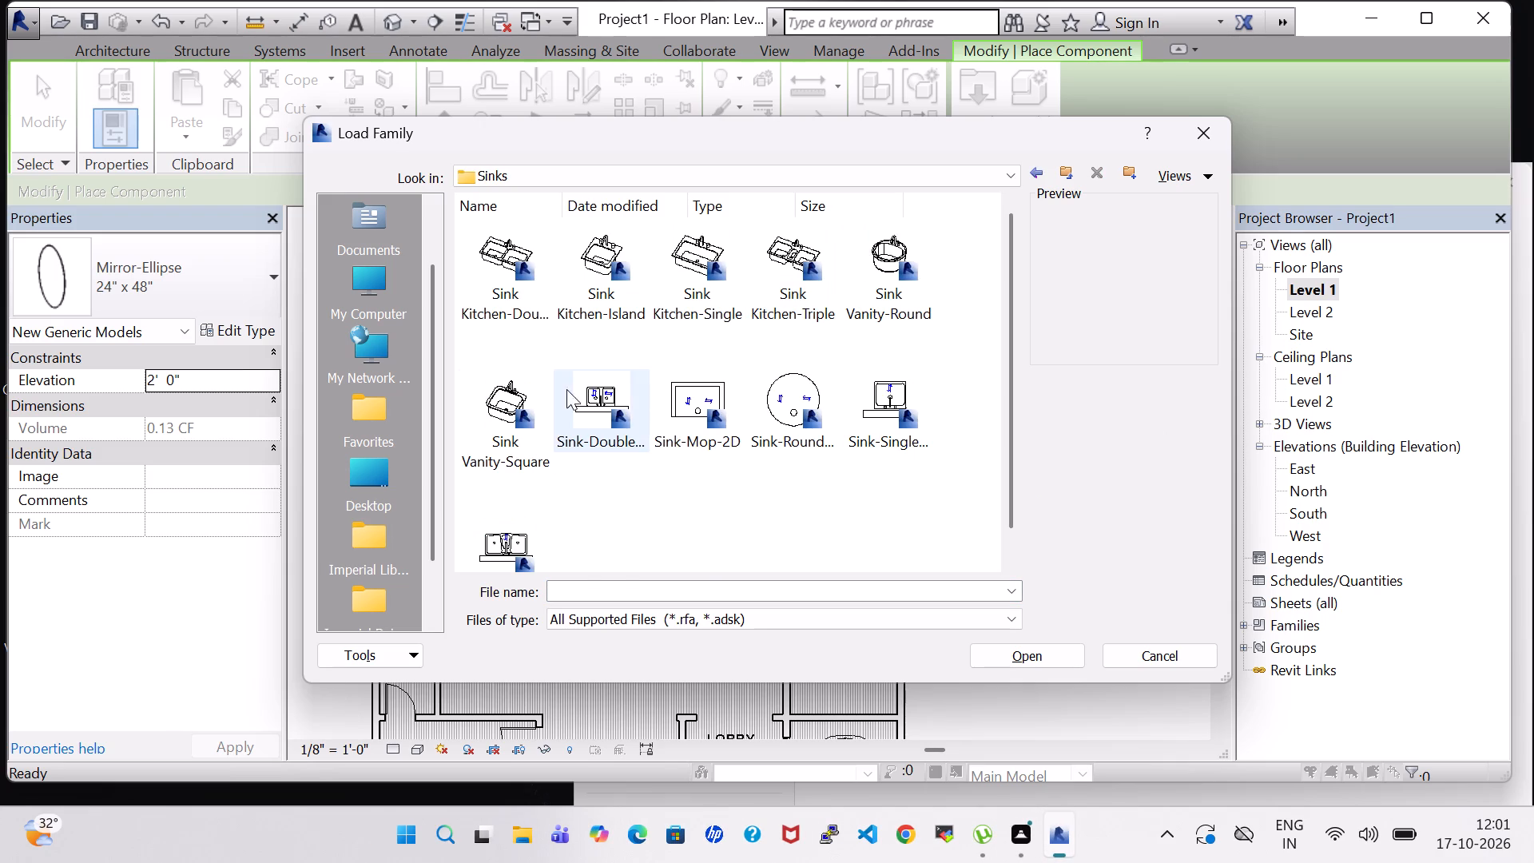
click(510, 410)
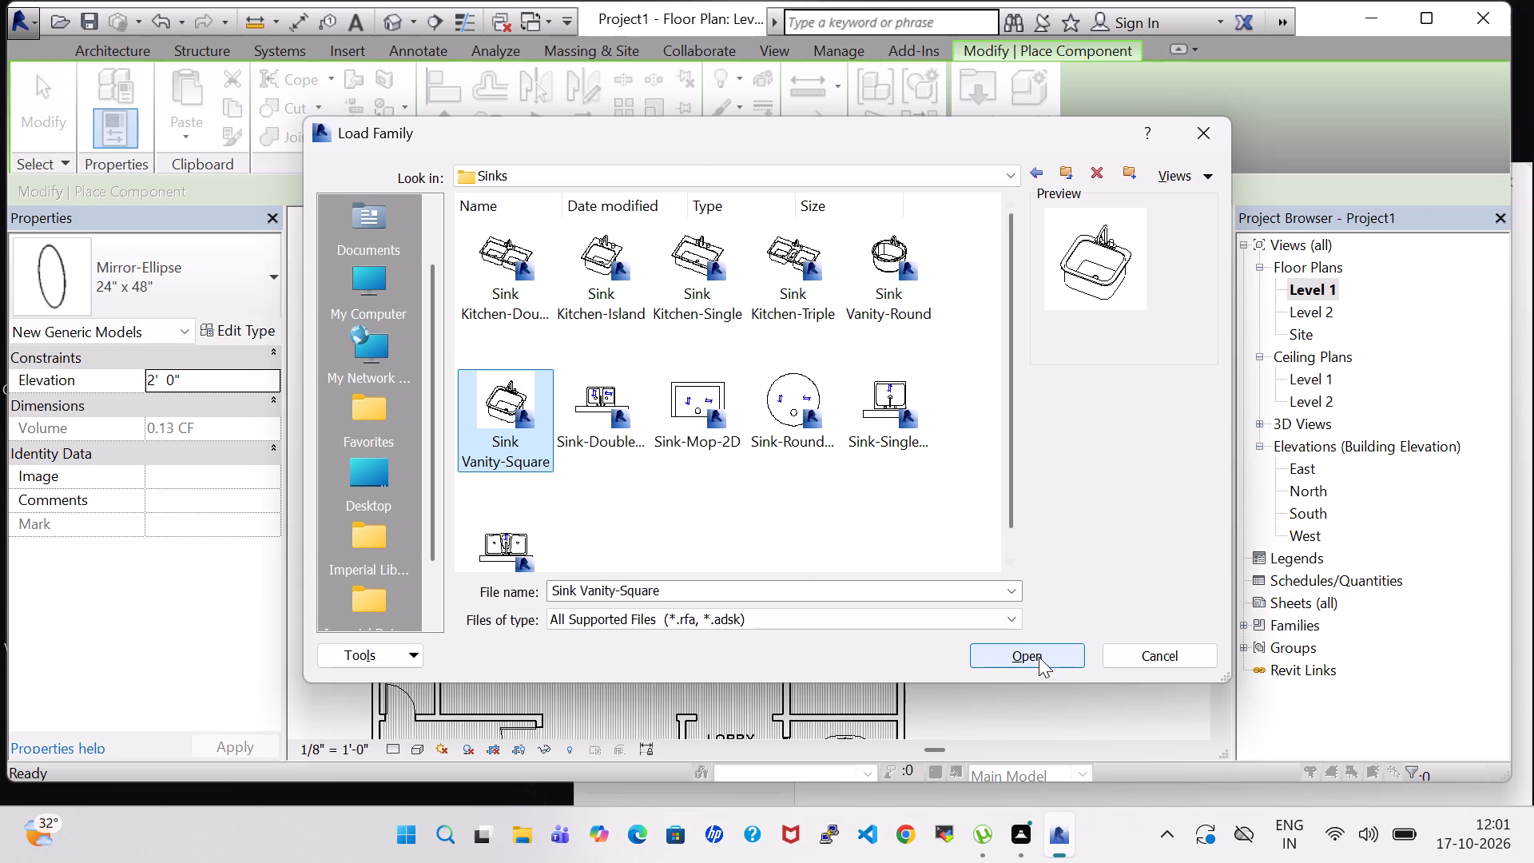
click(1039, 657)
Place a 20" x 18" square vanity sink in the bath beside the lobby, against the wall shared with the bedroom.
scroll(415, 479, up, 9)
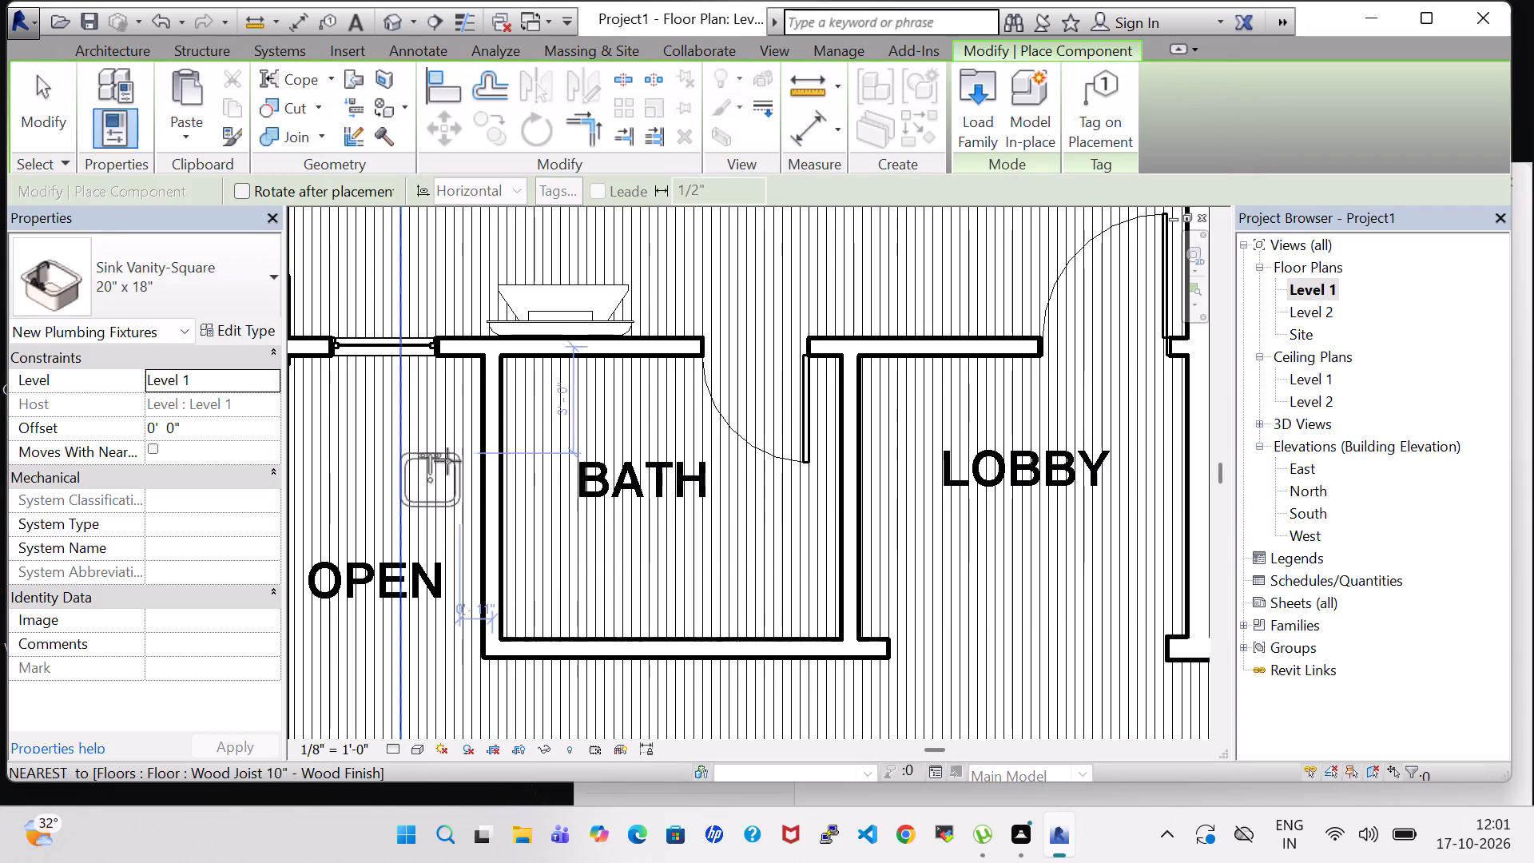
click(587, 387)
key(Escape)
key(Escape)
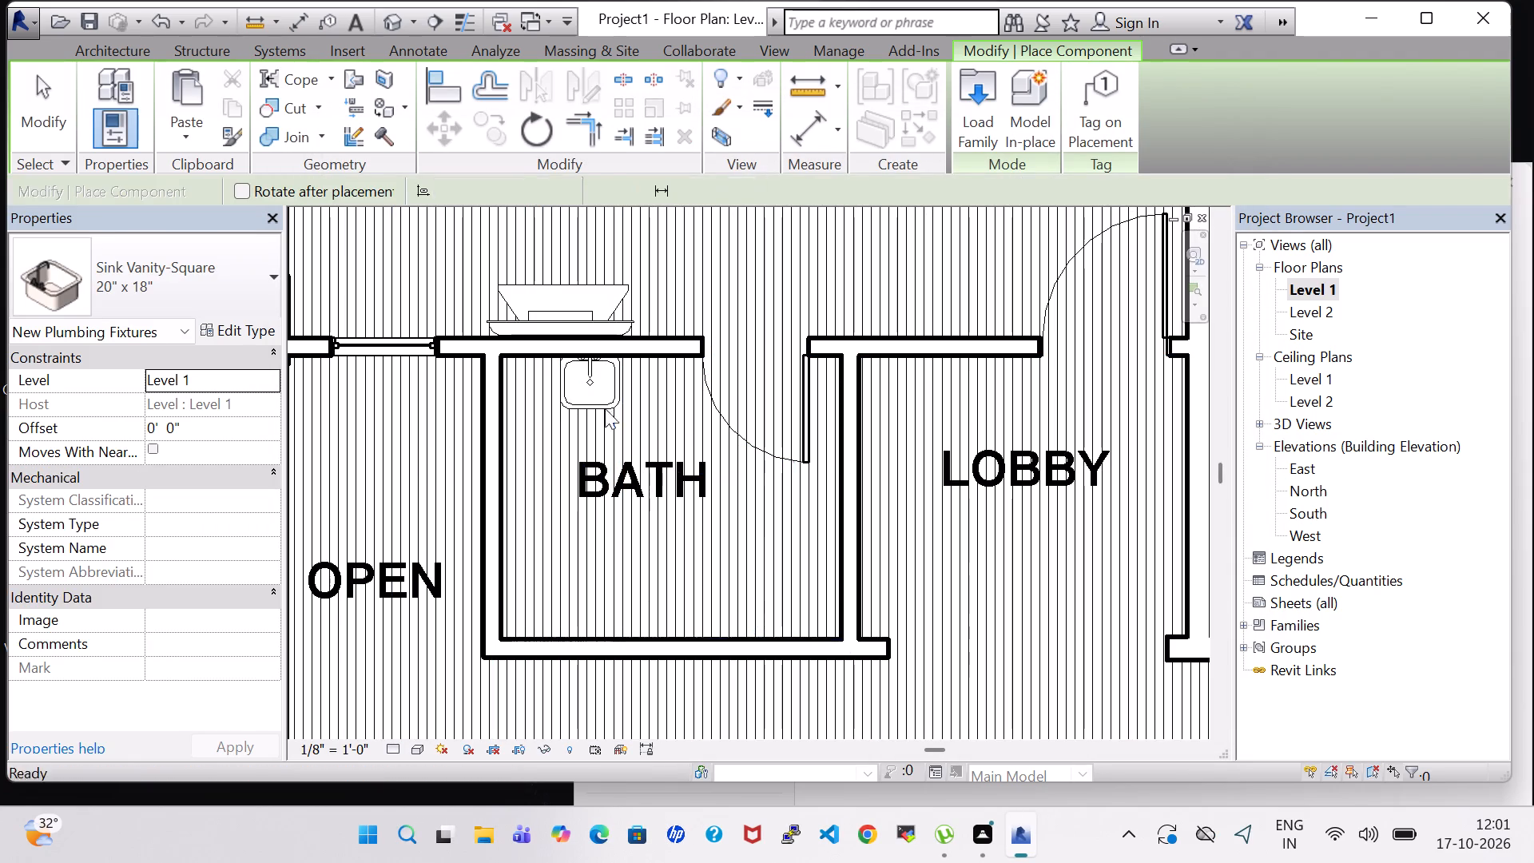
Set the lobby-side bath sink's offset to 3' 0" above Level 1.
click(585, 381)
click(147, 428)
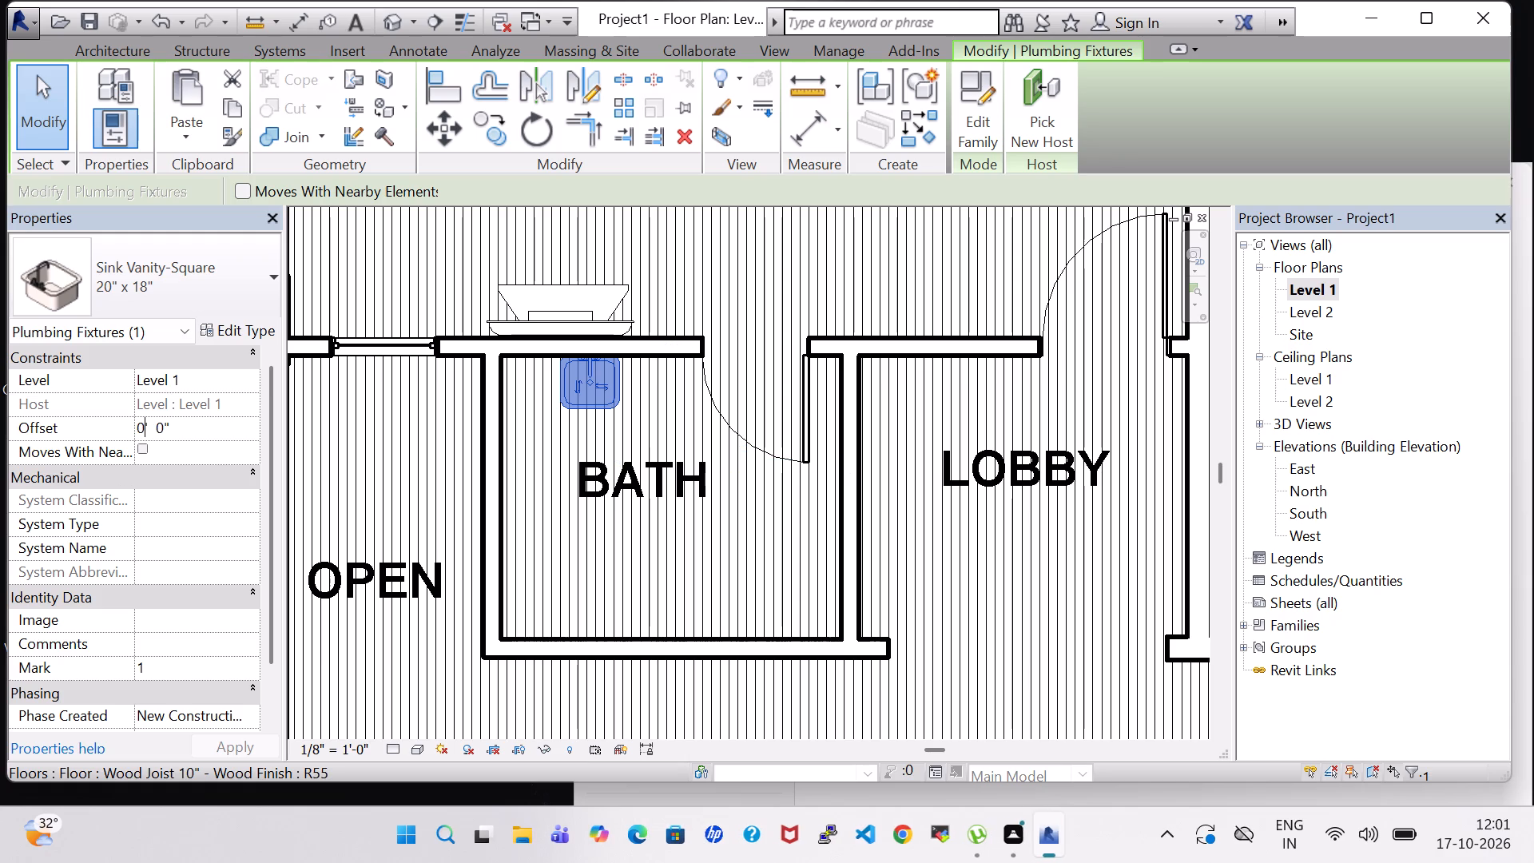
key(BackSpace)
key(3)
key(Return)
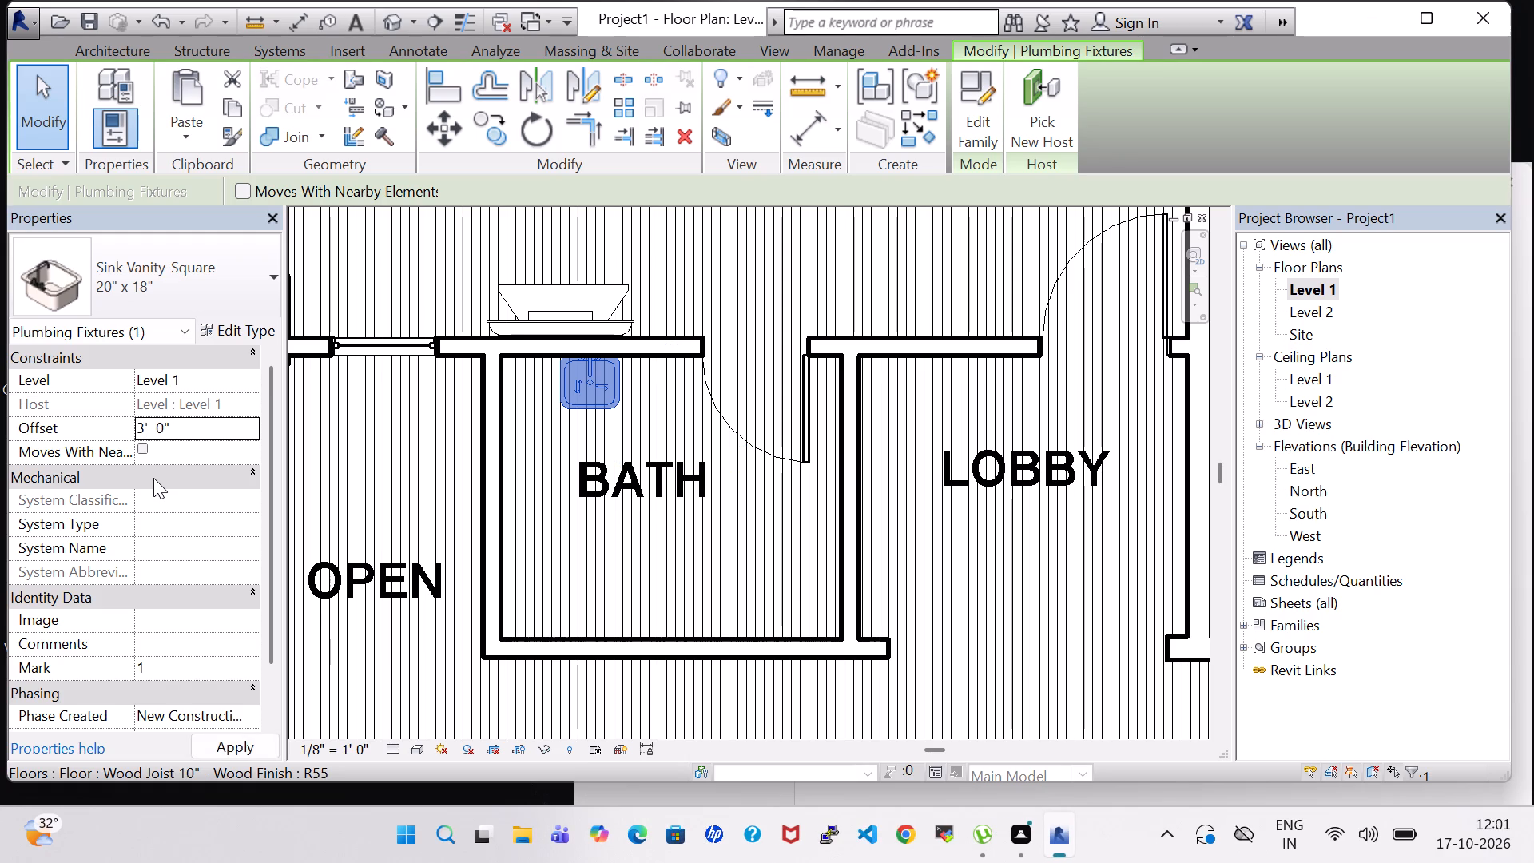
Place another 20" x 18" square vanity sink in the bath beside the dressing room, against the dividing wall near the outer corner.
scroll(573, 479, down, 2)
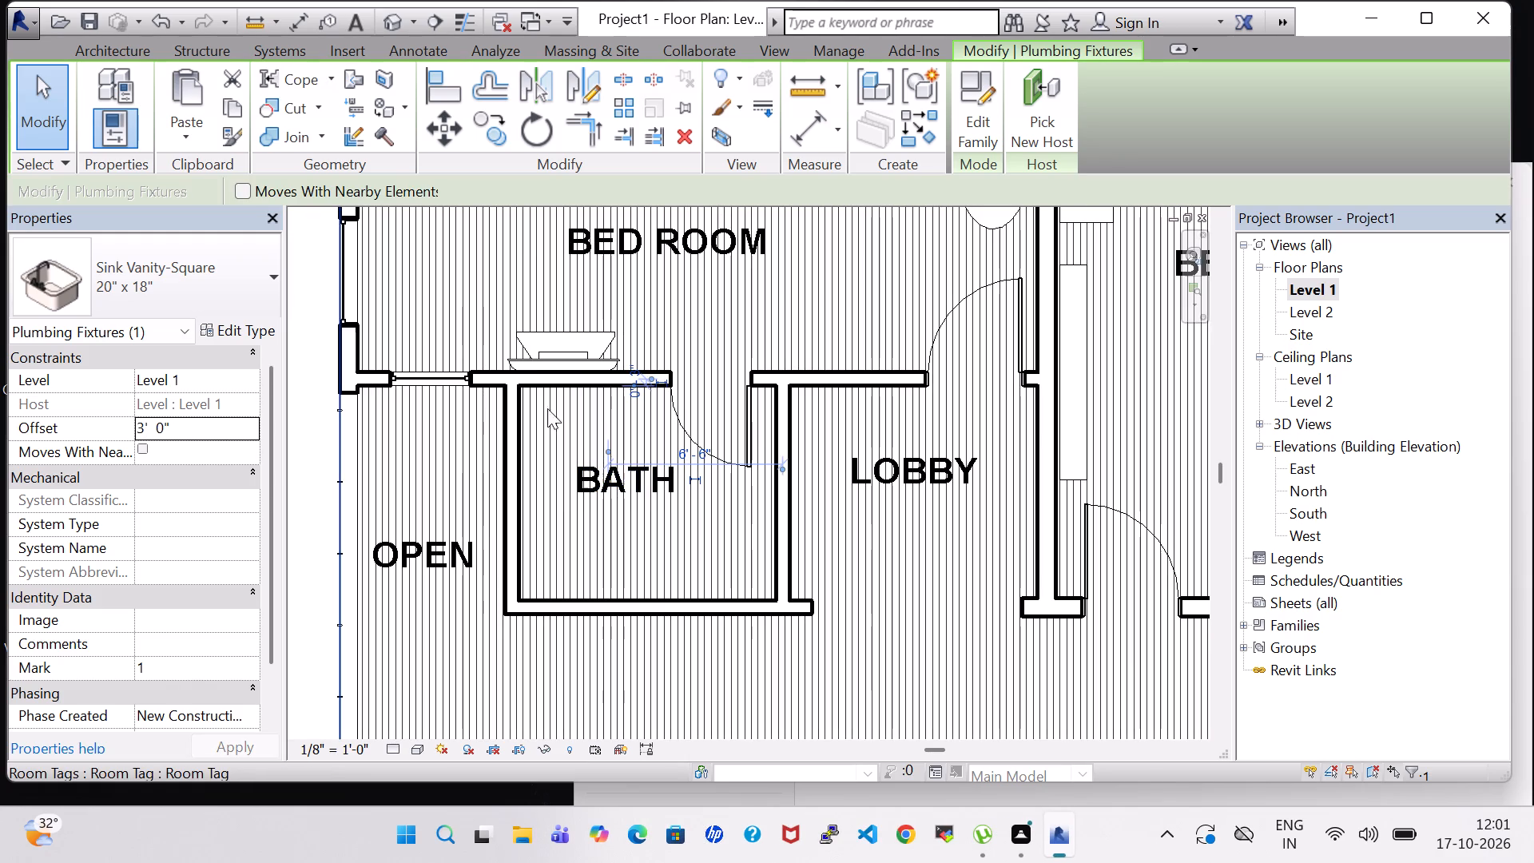
click(121, 46)
click(240, 107)
scroll(807, 498, down, 3)
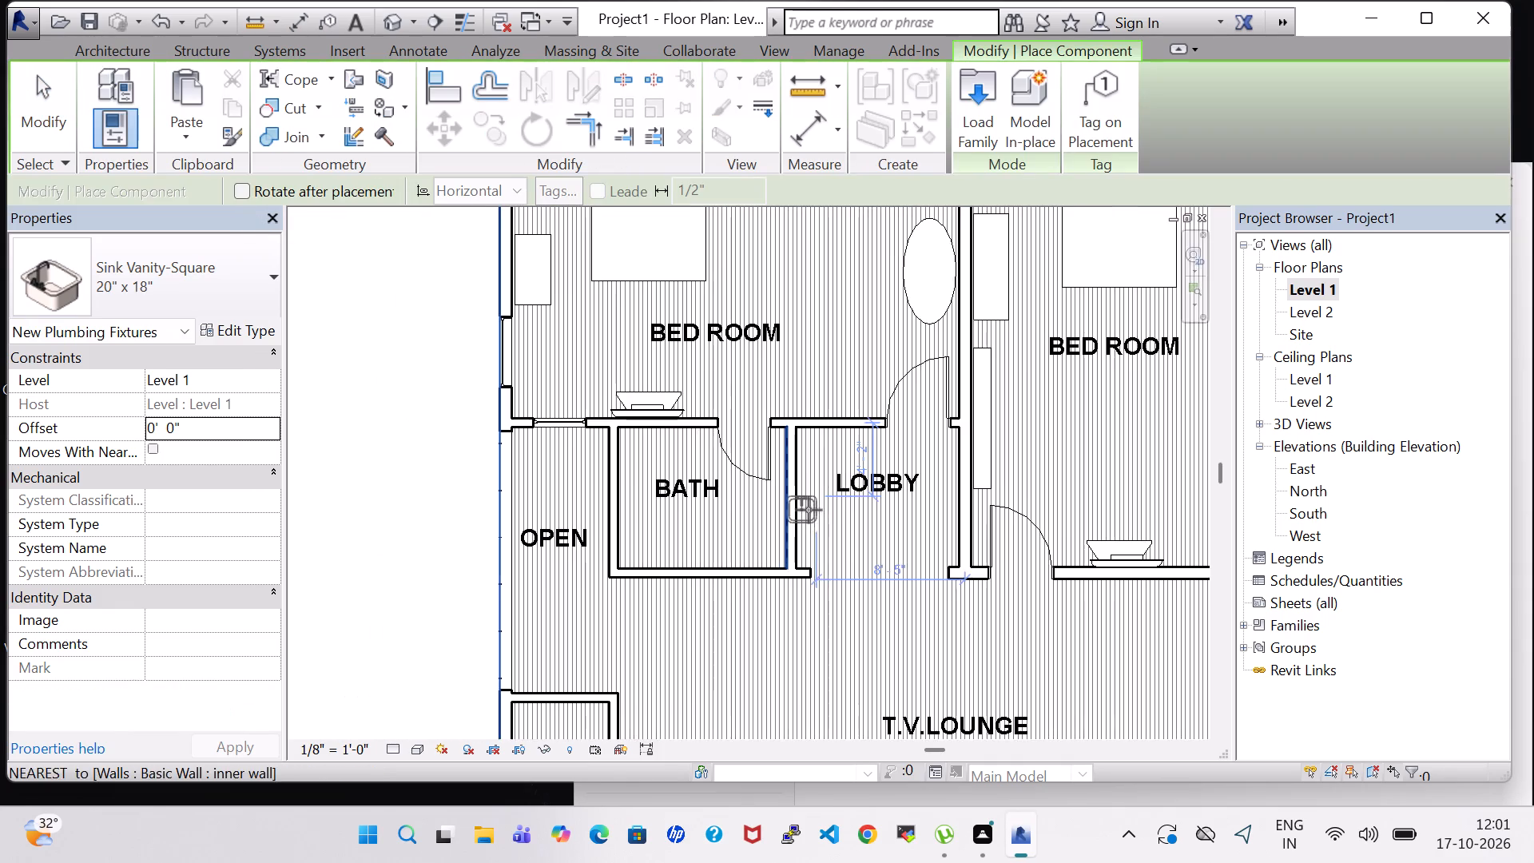
middle_drag(809, 510, 643, 513)
middle_drag(1123, 472, 788, 499)
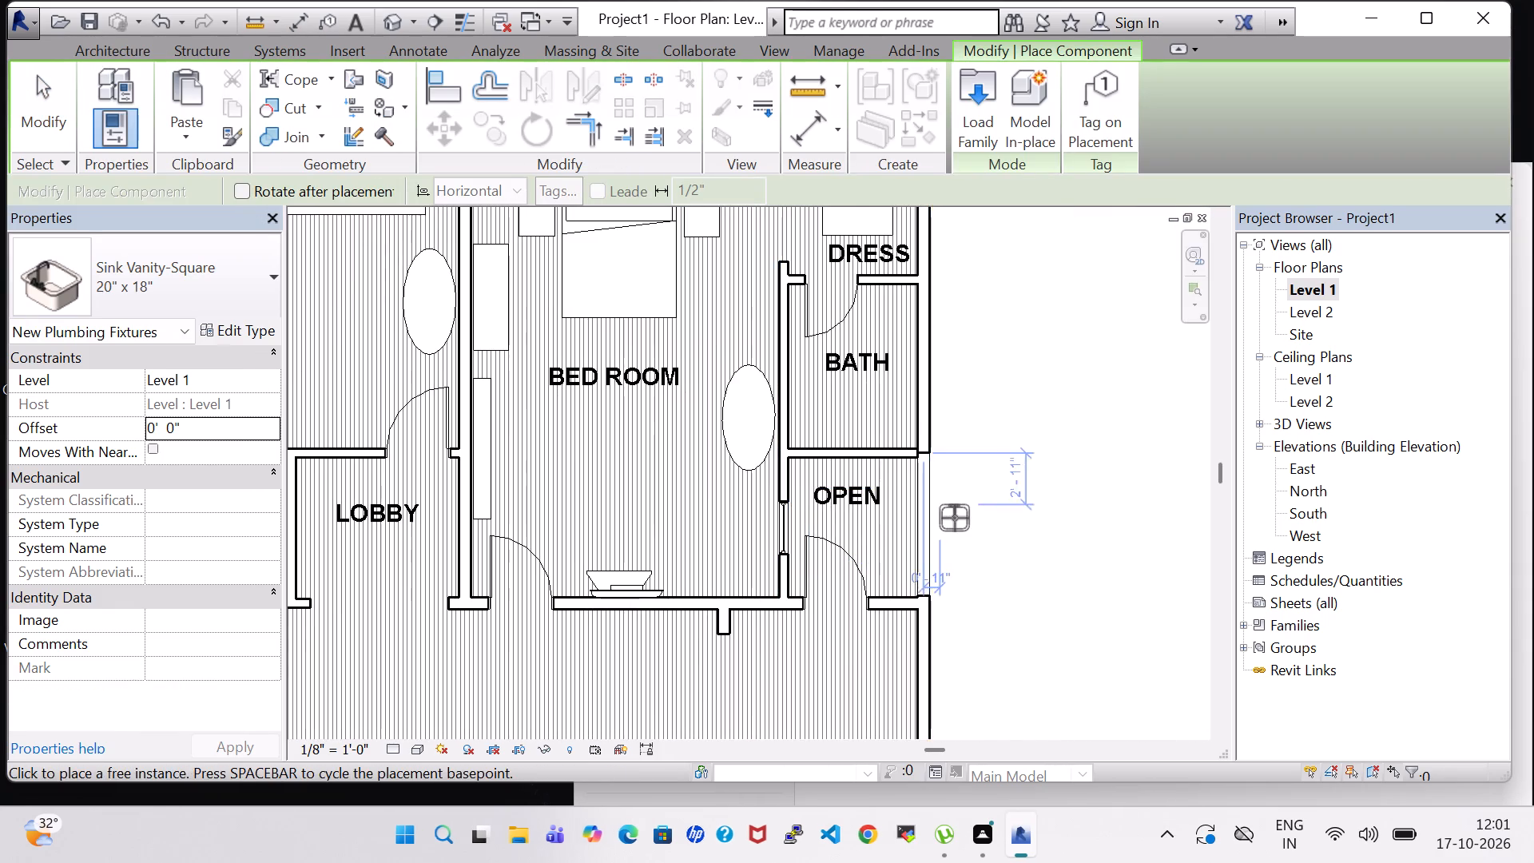
scroll(955, 518, up, 4)
middle_drag(741, 287, 749, 466)
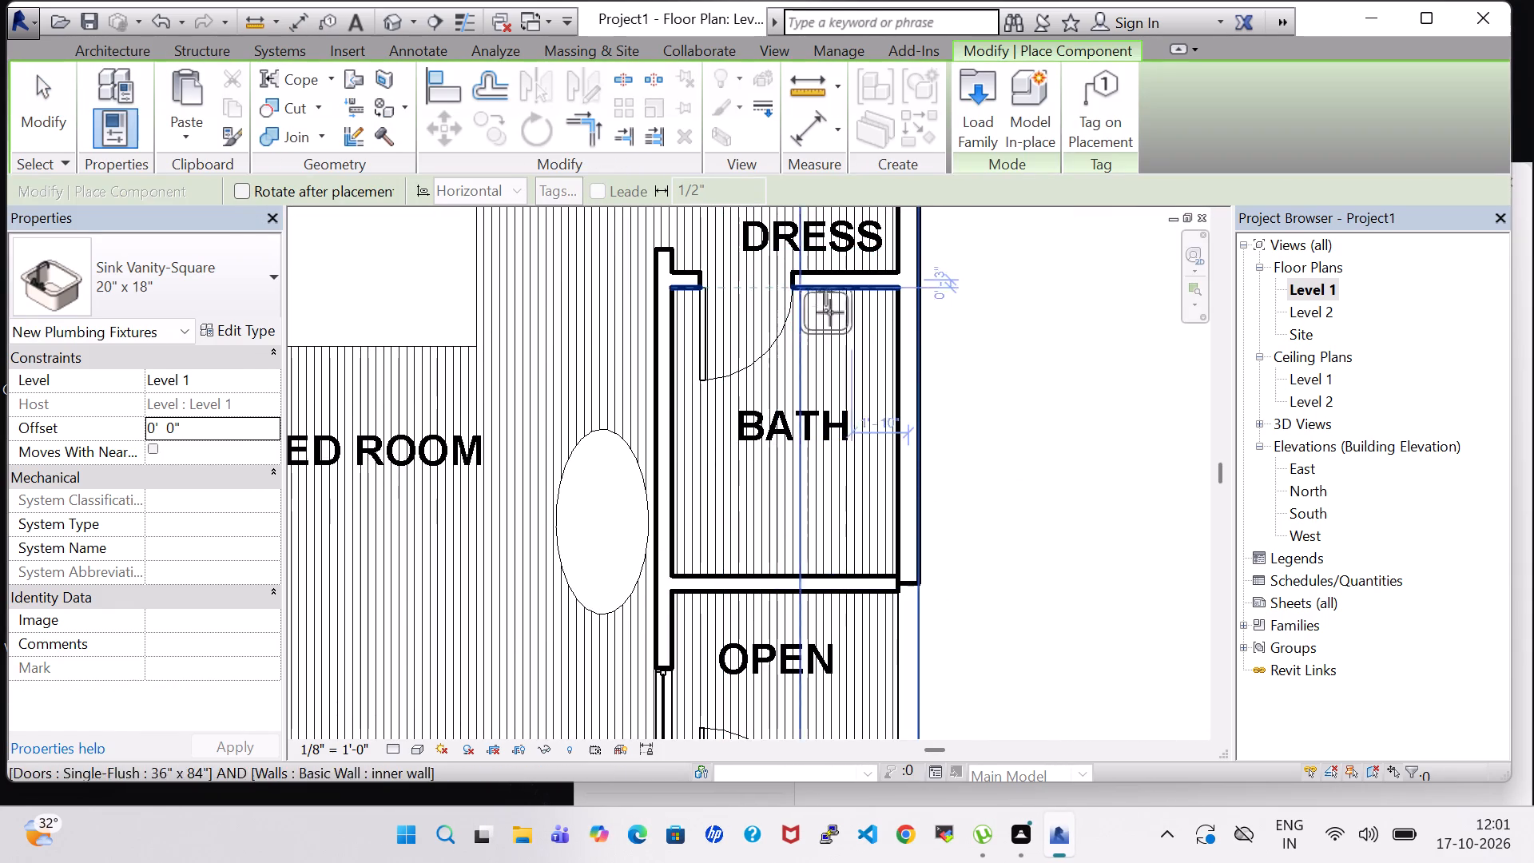
scroll(854, 348, up, 3)
click(843, 296)
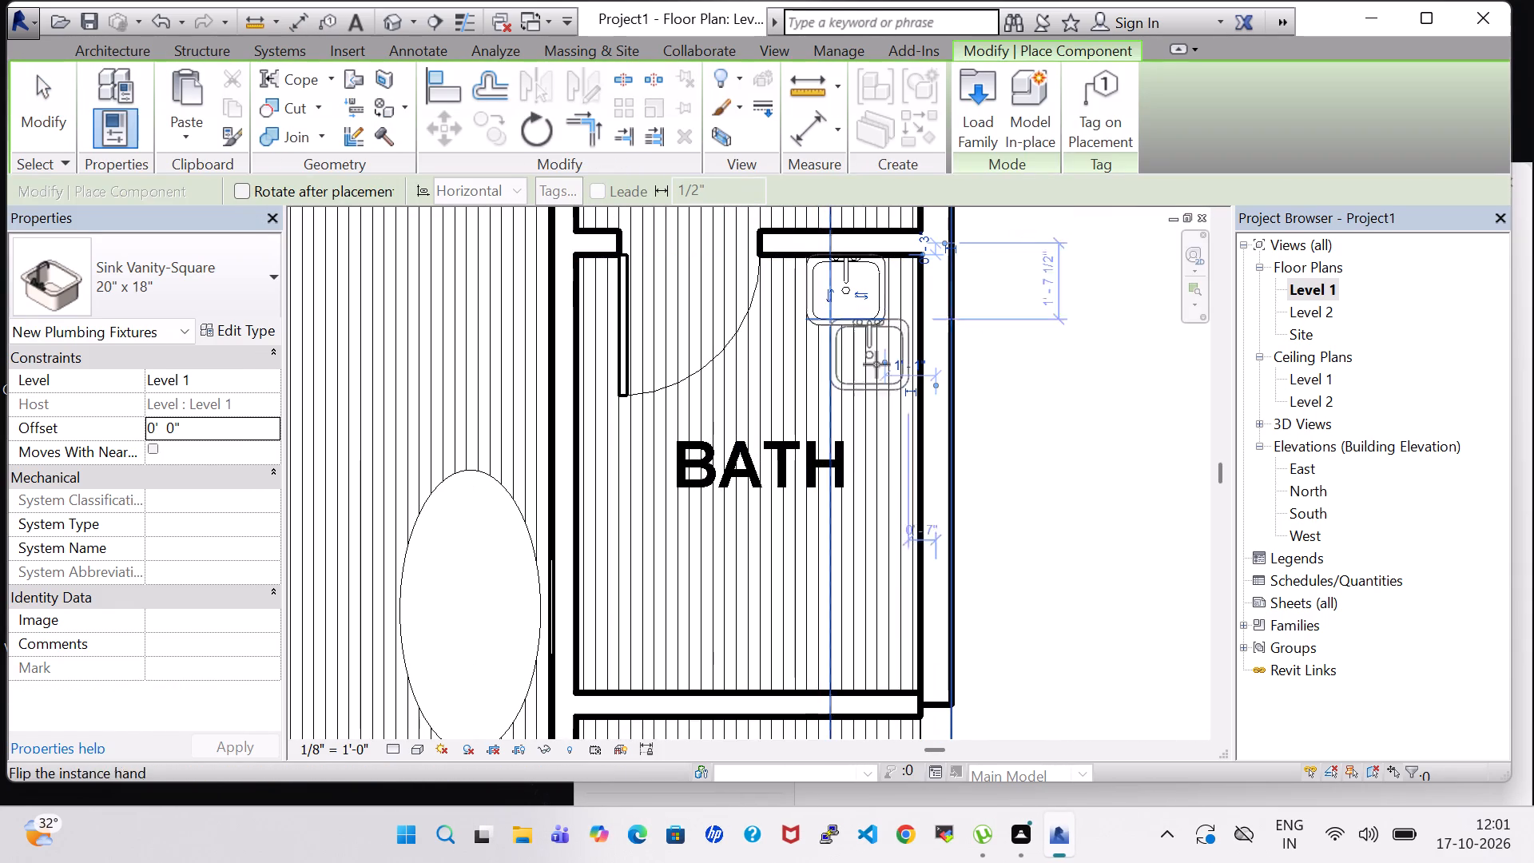
key(Escape)
key(Escape)
Set the offset of the sink in the dressing-room-side bath to 3' 0".
click(854, 296)
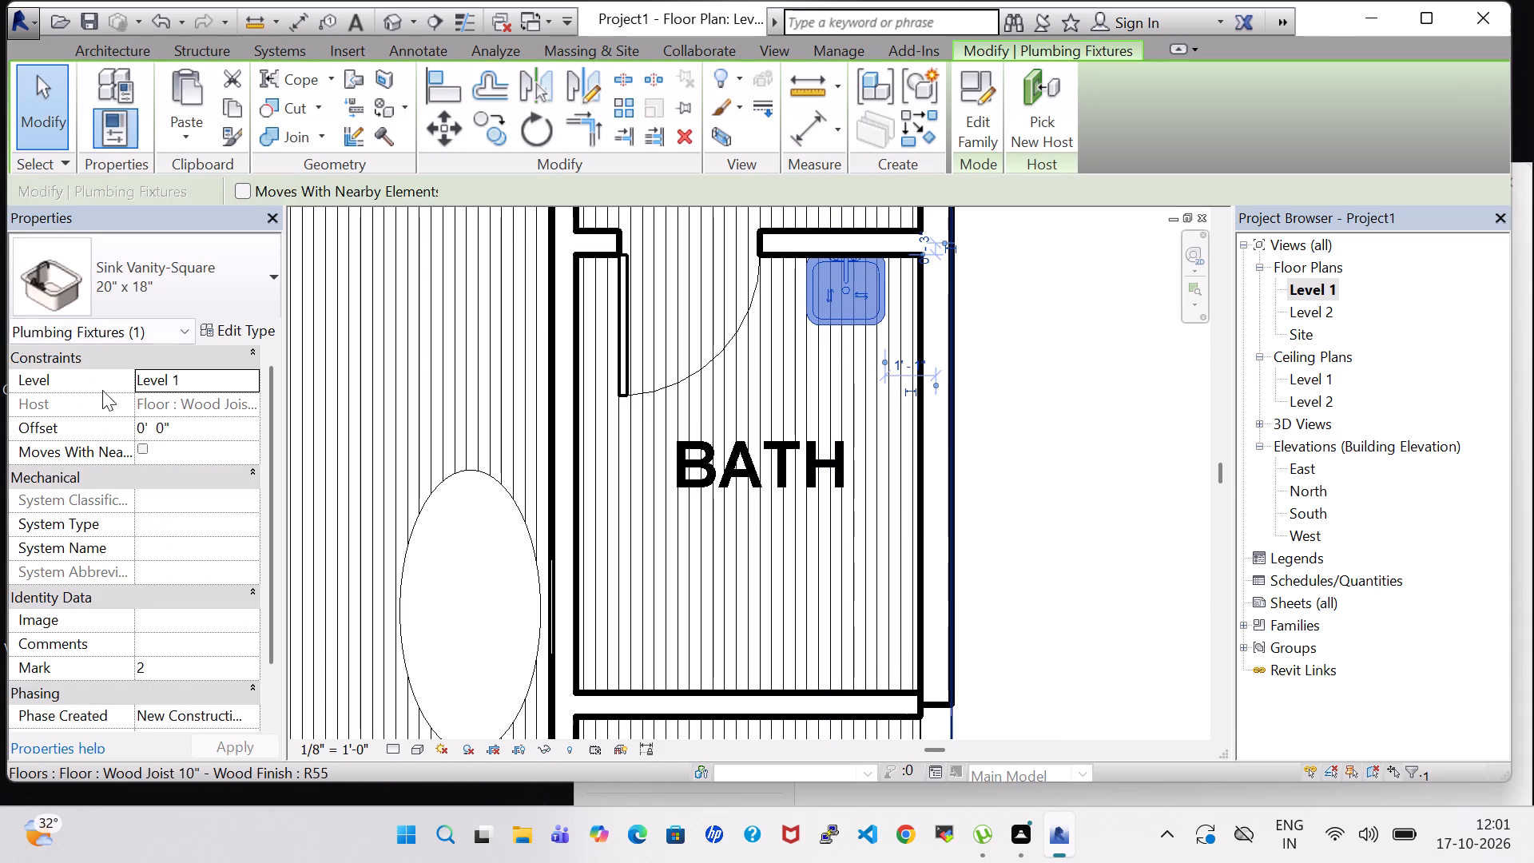
click(147, 424)
key(BackSpace)
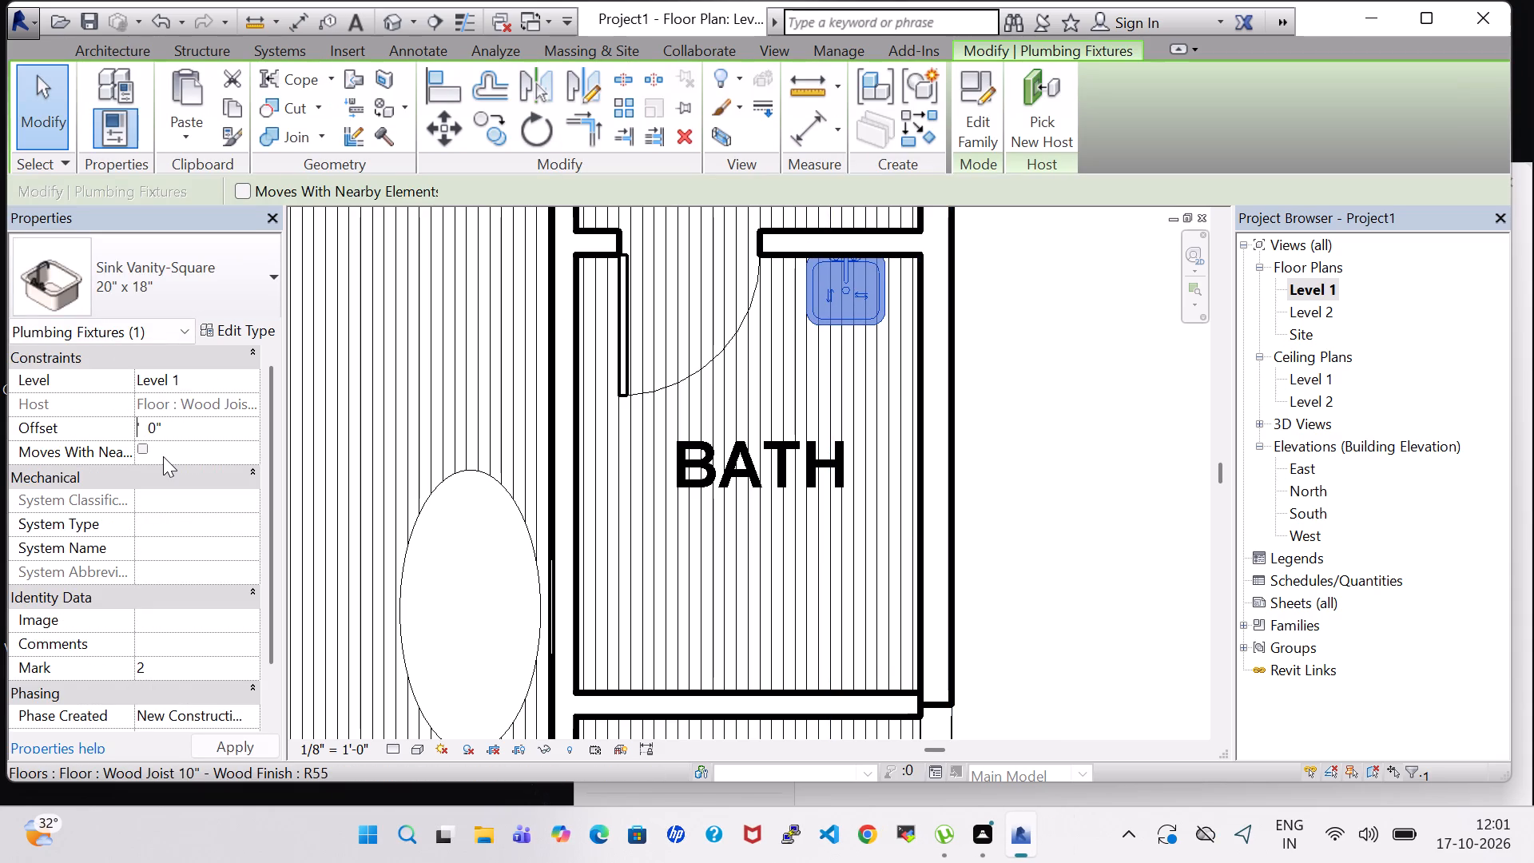
key(3)
key(Return)
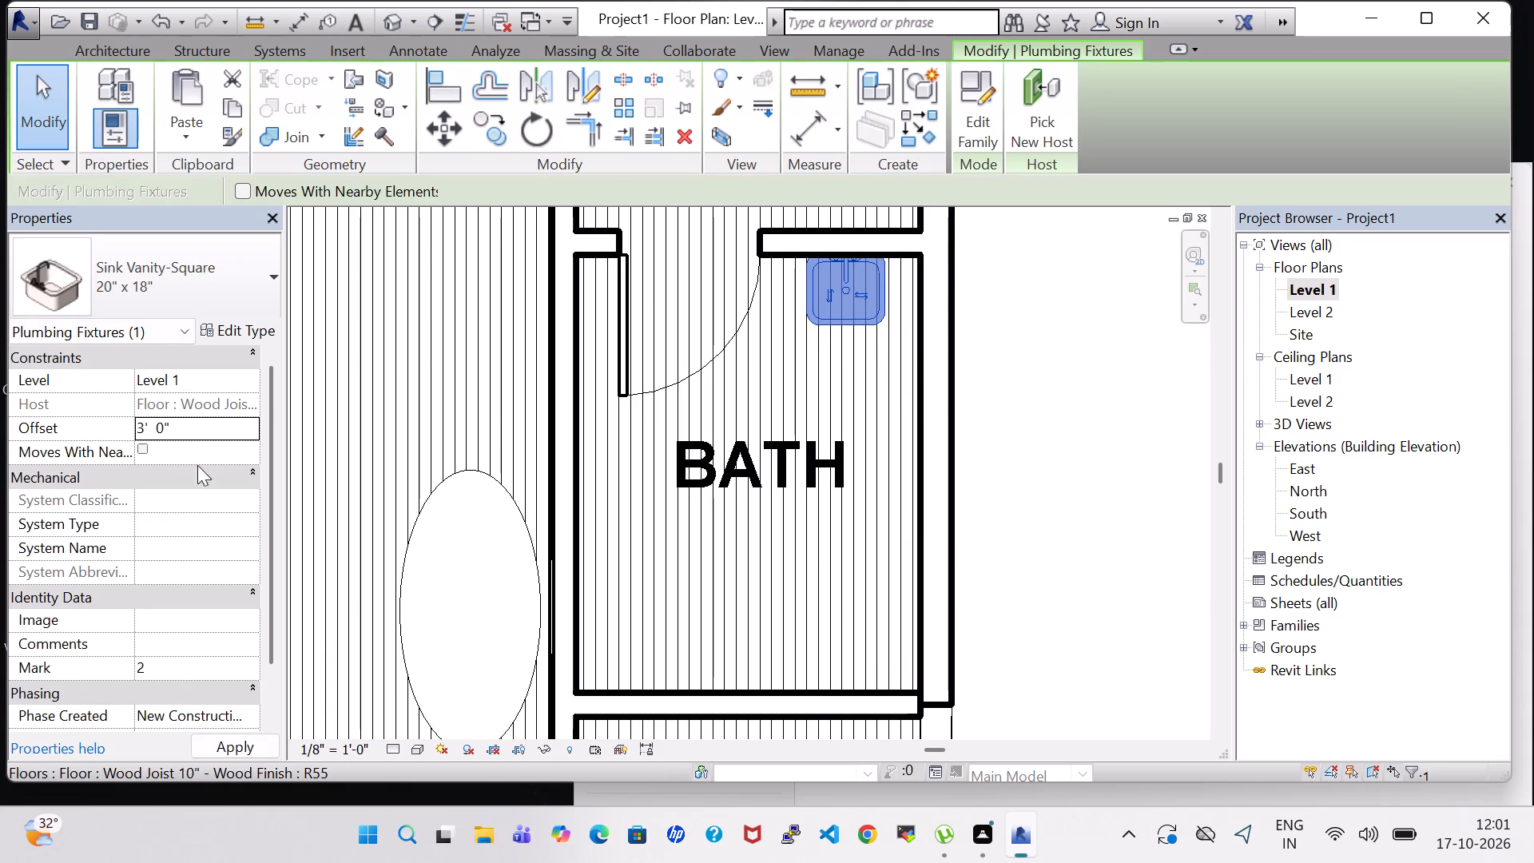
Load the Tub-Free Standing-3D family from the architectural plumbing bathtub fixtures for component placement.
scroll(485, 495, down, 6)
click(139, 46)
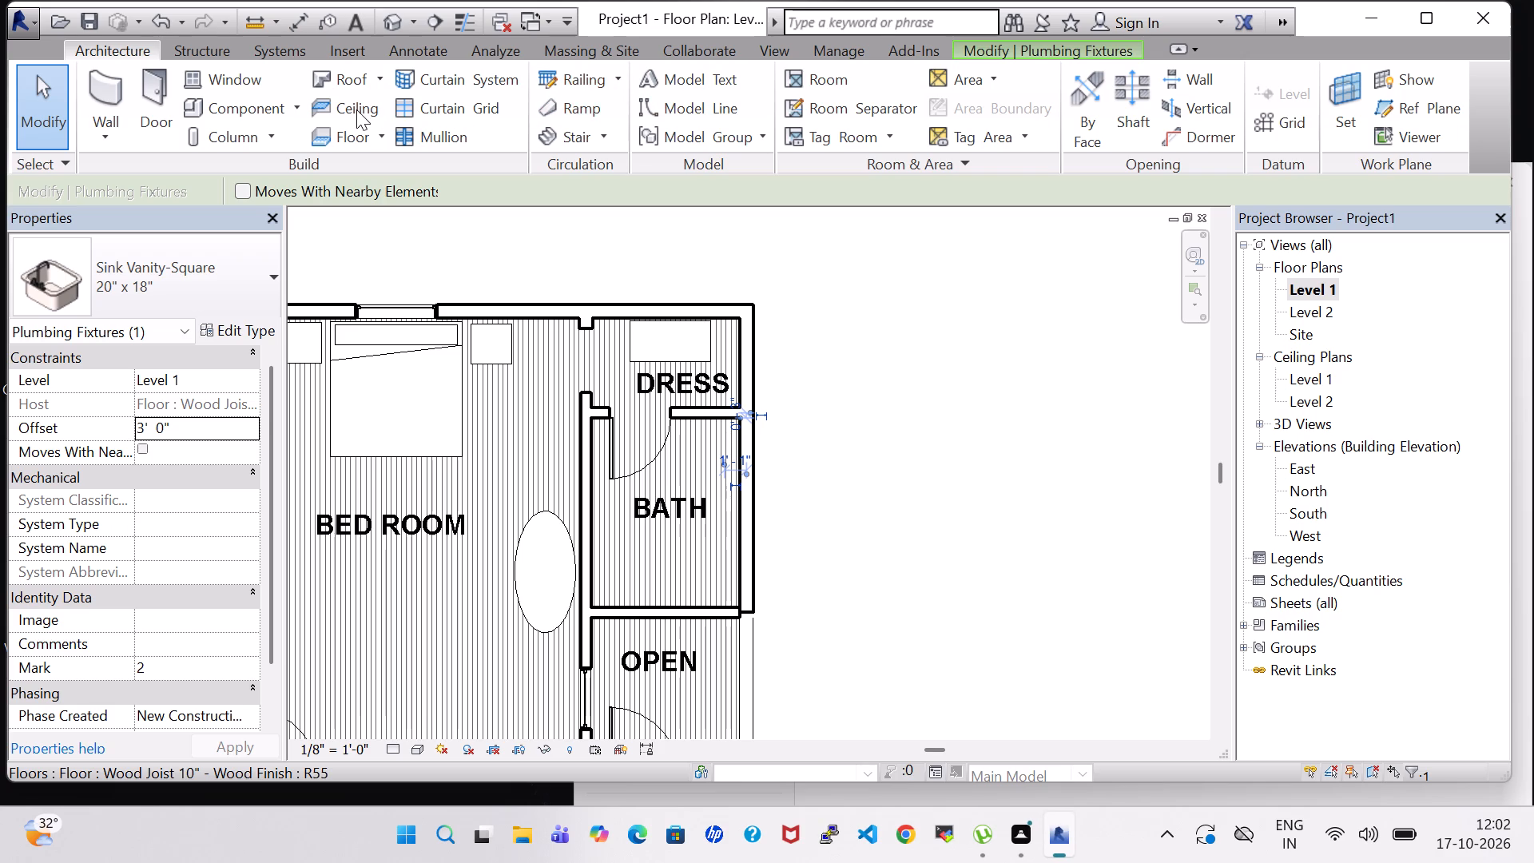
click(260, 111)
click(974, 97)
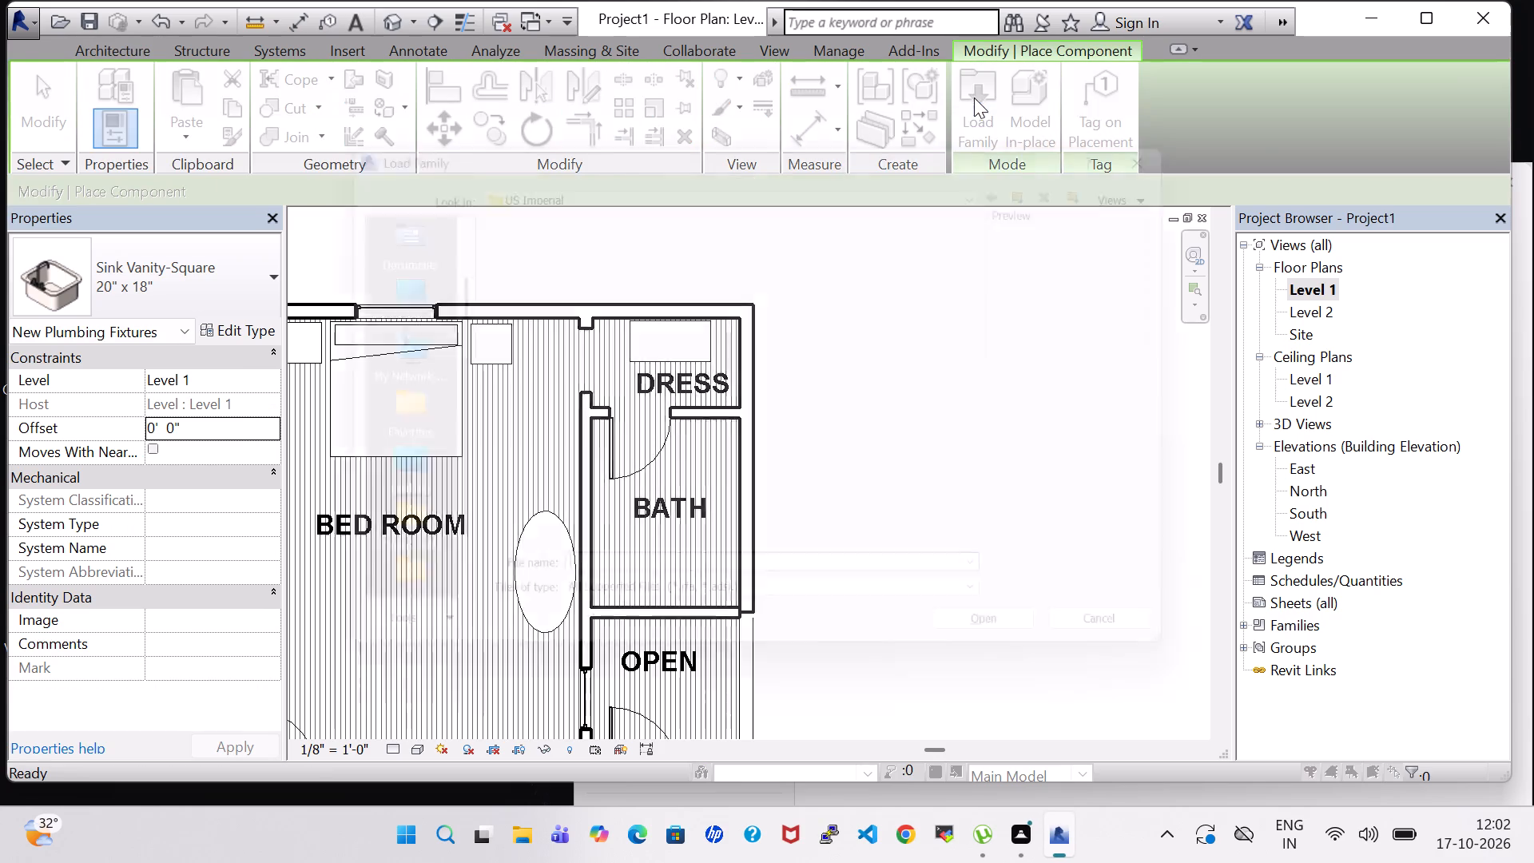
scroll(769, 382, down, 2)
double_click(718, 397)
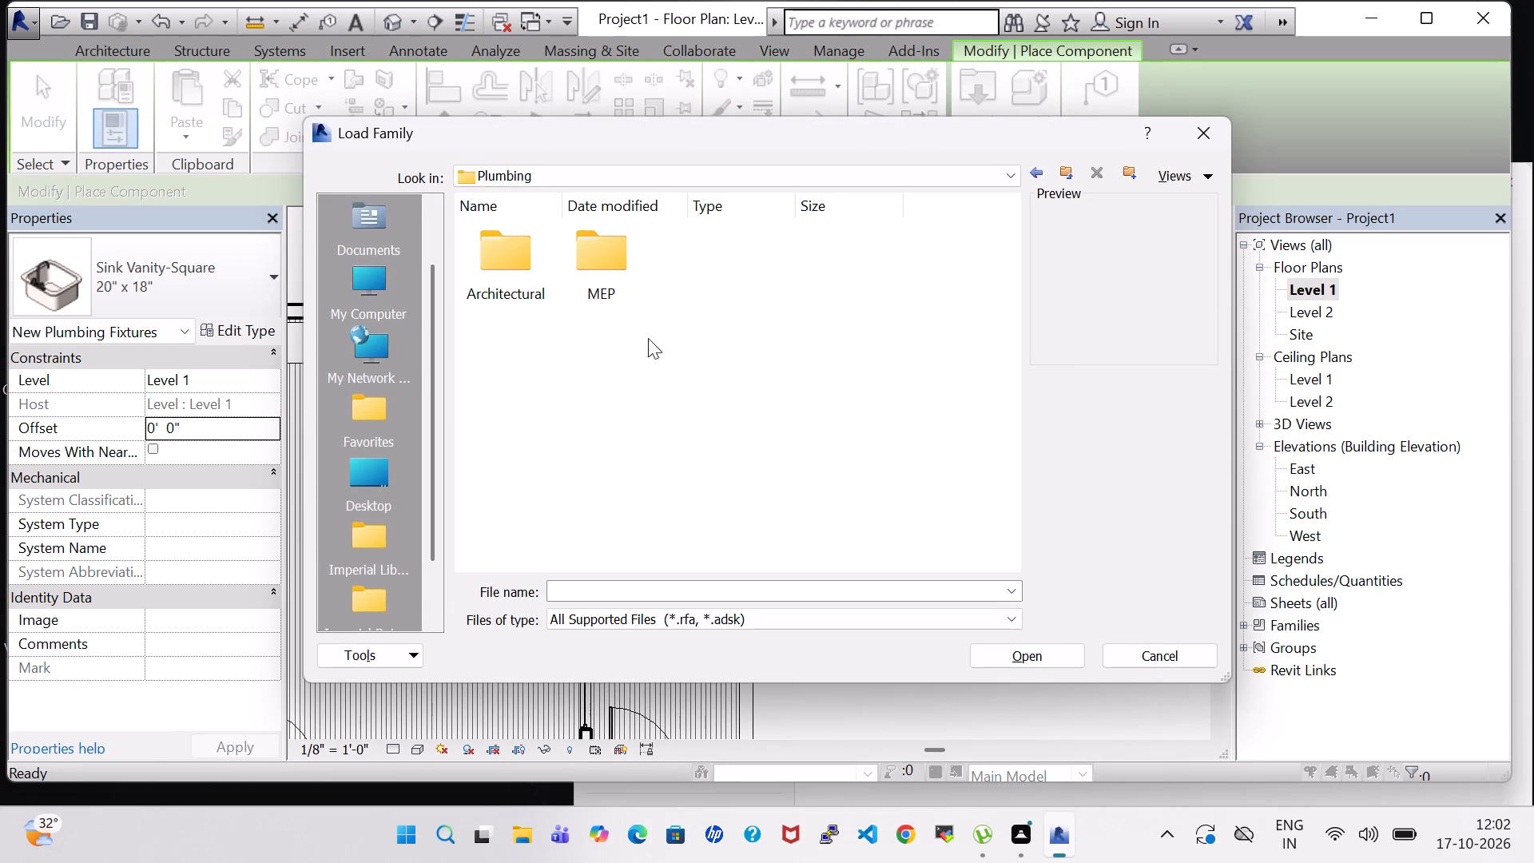
double_click(551, 272)
double_click(635, 253)
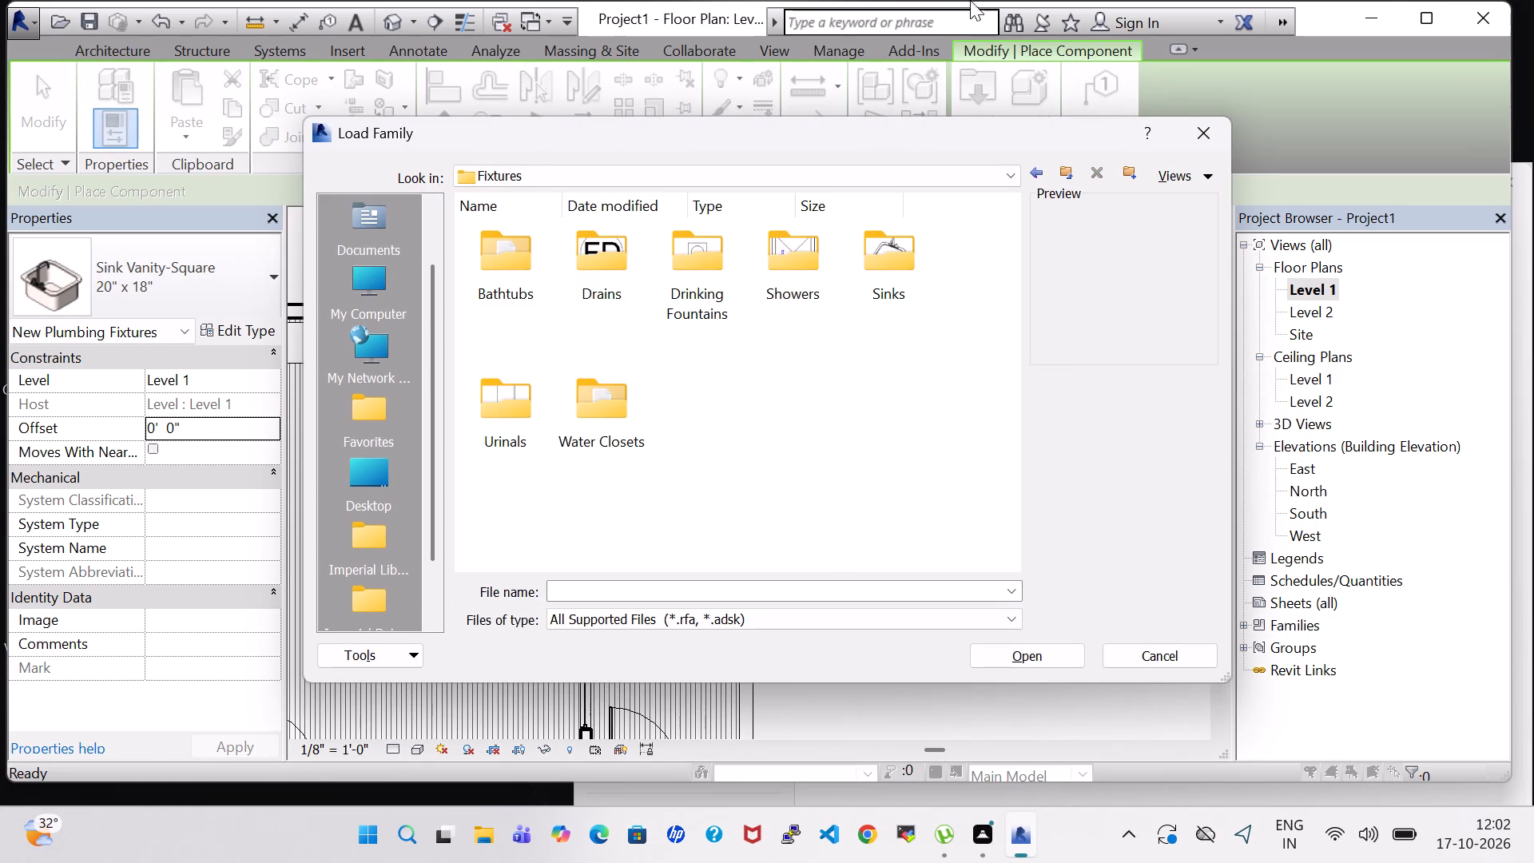
double_click(471, 260)
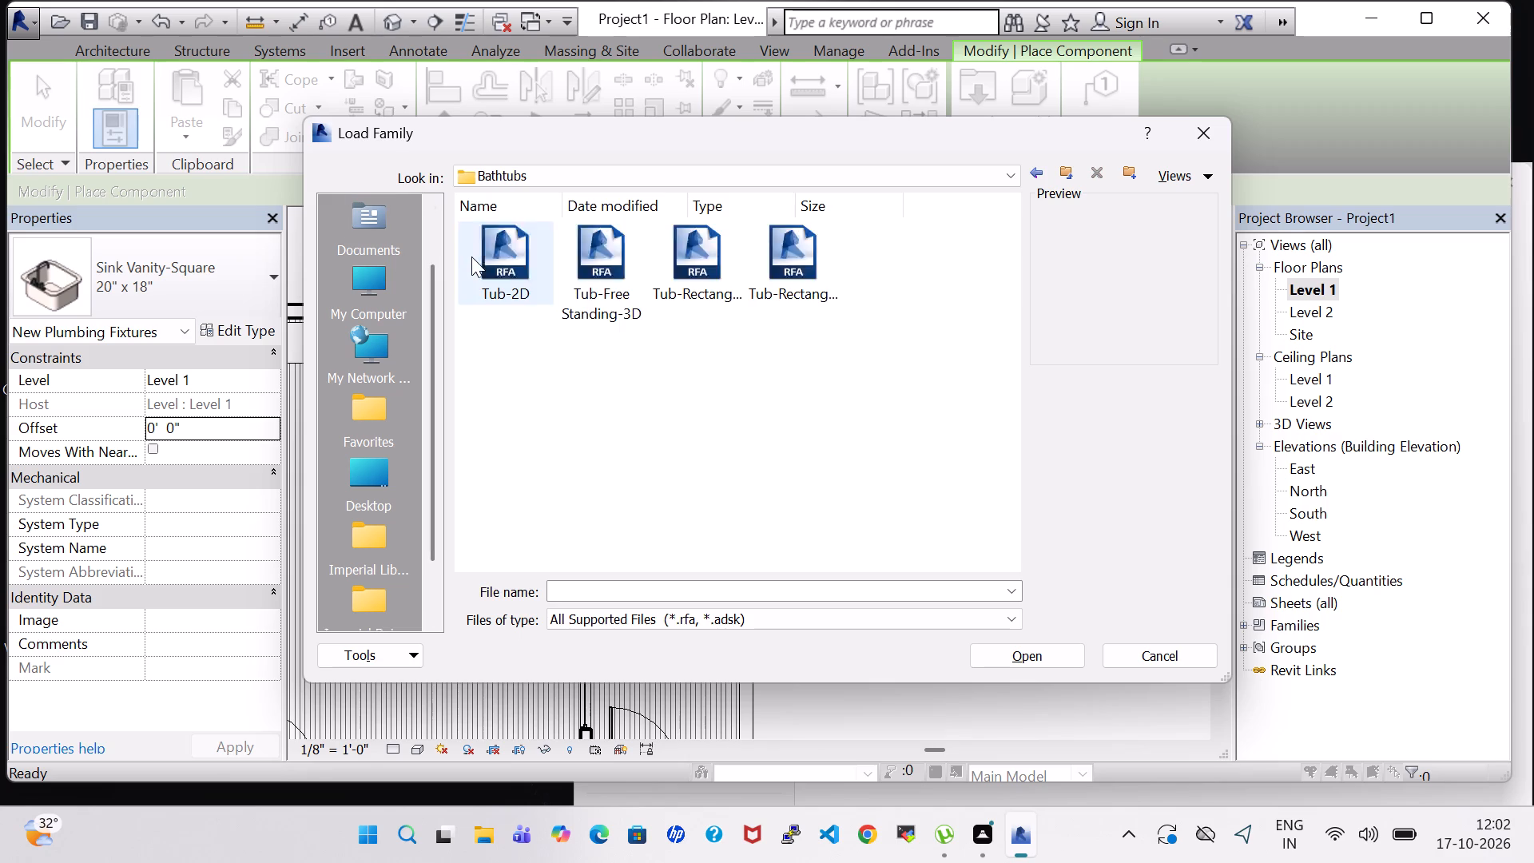
click(604, 263)
click(1049, 654)
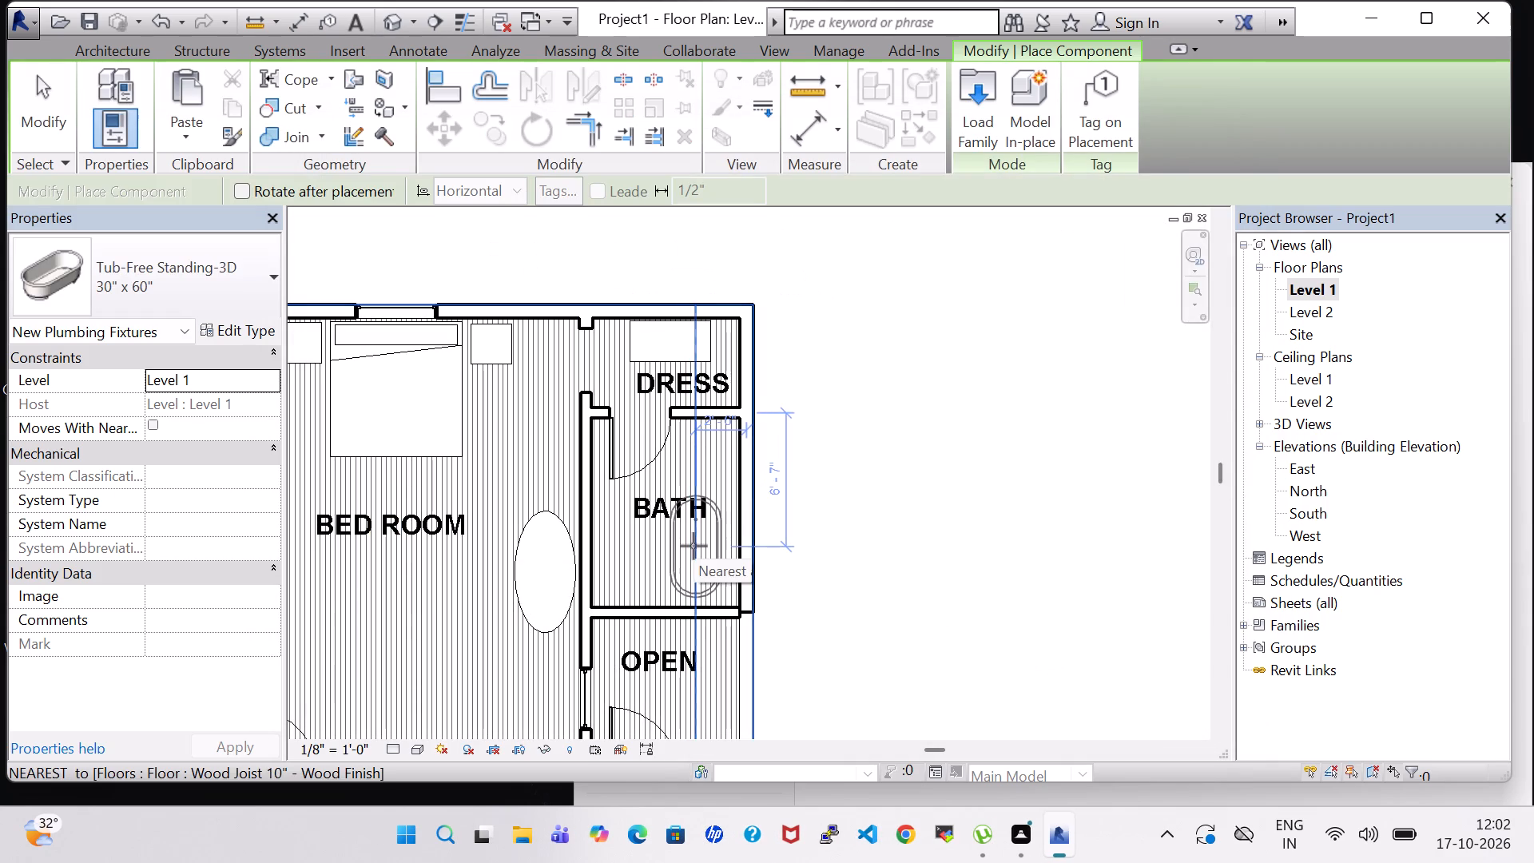
Place the 30" x 60" free-standing tub lengthwise along the outer wall of the dressing-room-side bath, near the open area.
key(space)
key(space)
scroll(693, 546, up, 2)
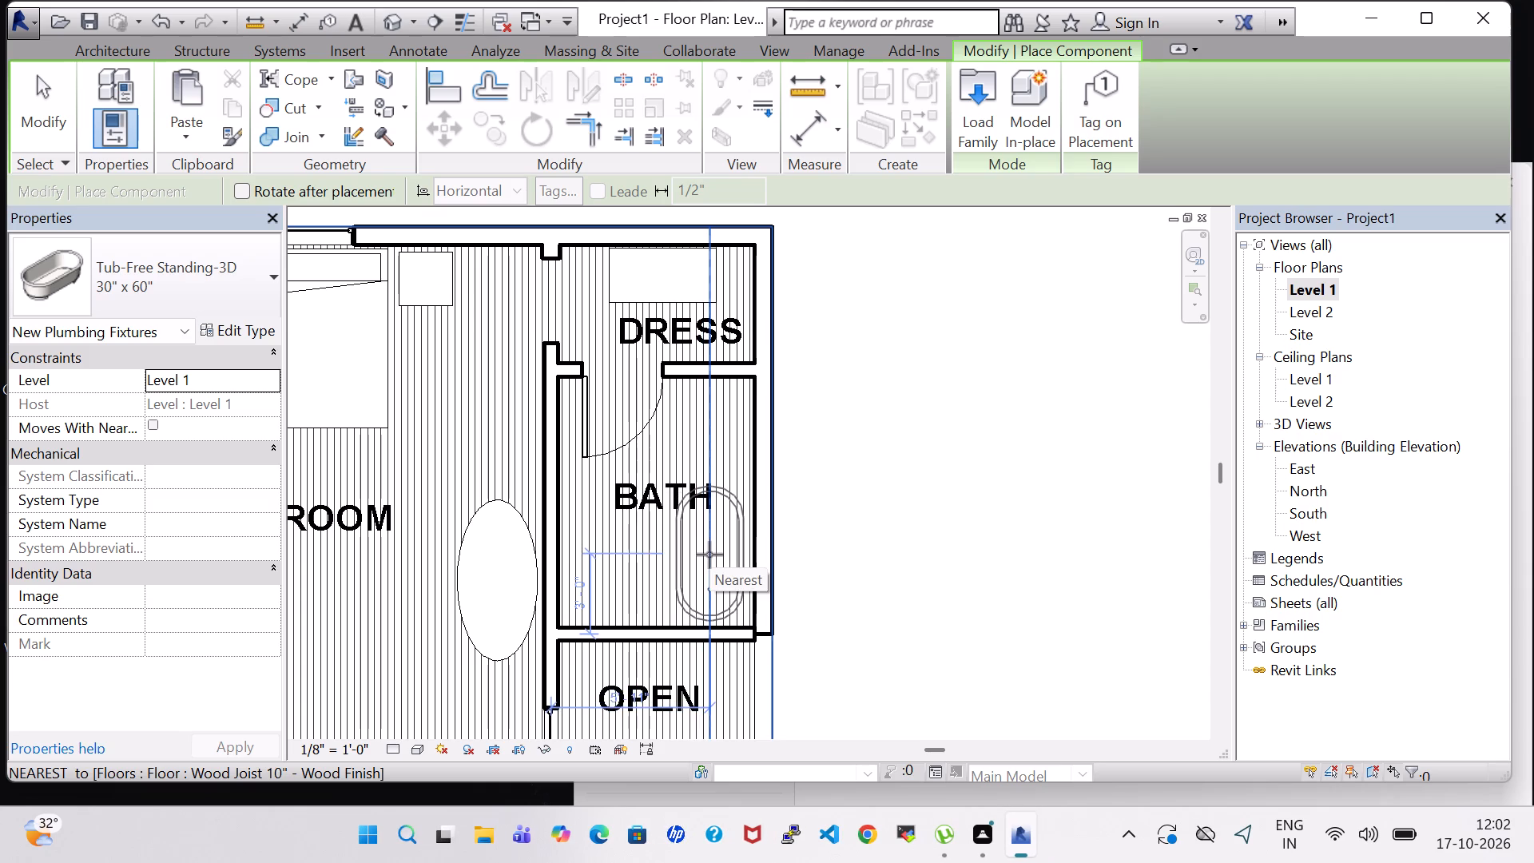
click(709, 555)
Place a second 30" x 60" free-standing tub in the lobby-side bath, rotated to lie along the T.V. lounge wall in the corner.
scroll(803, 532, down, 7)
middle_drag(805, 532, 954, 536)
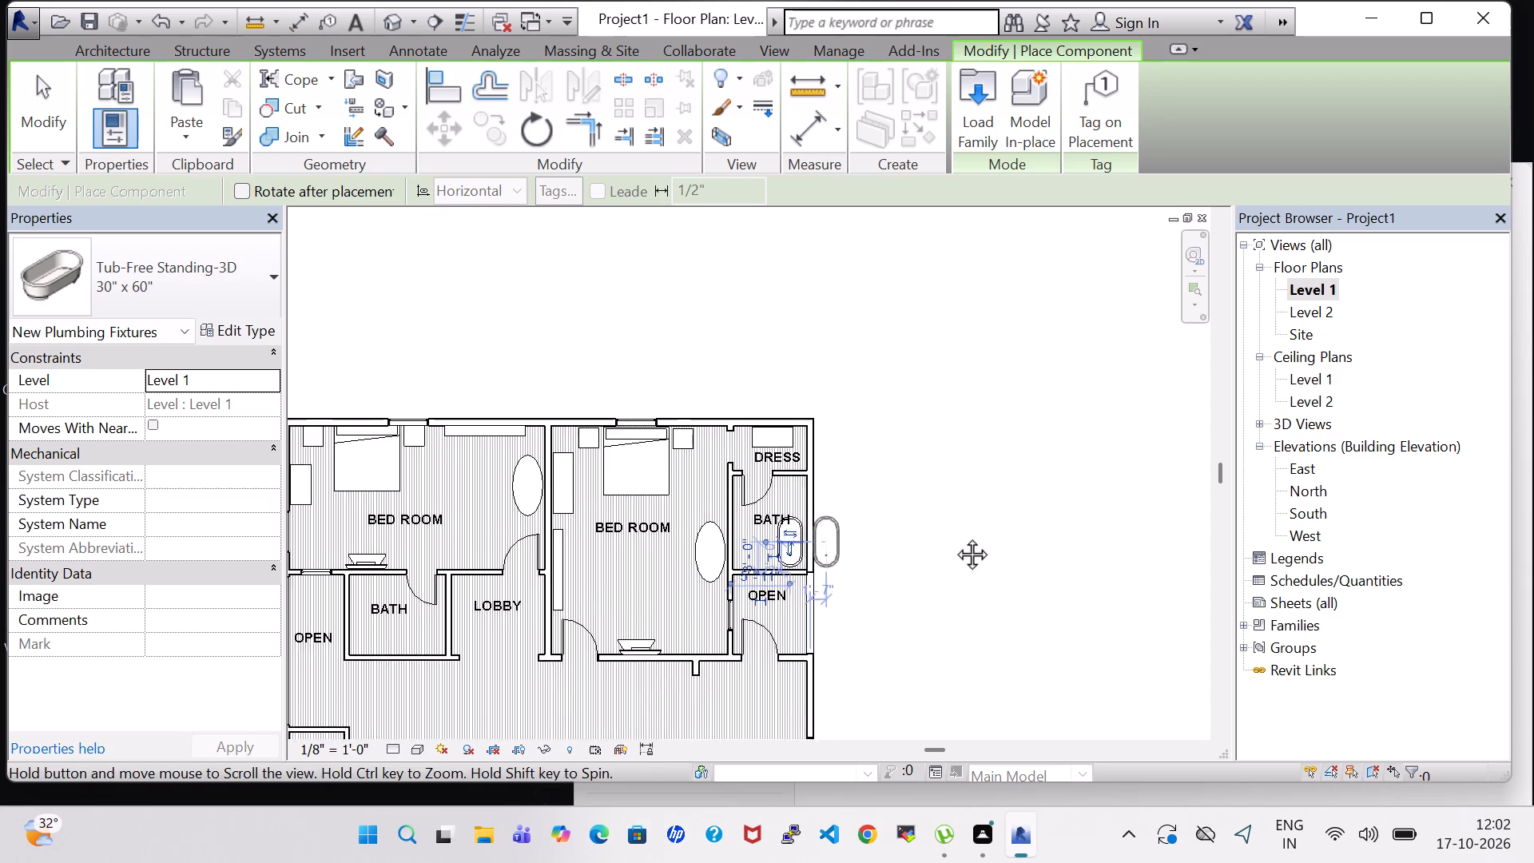
middle_drag(954, 536, 994, 536)
scroll(531, 617, up, 5)
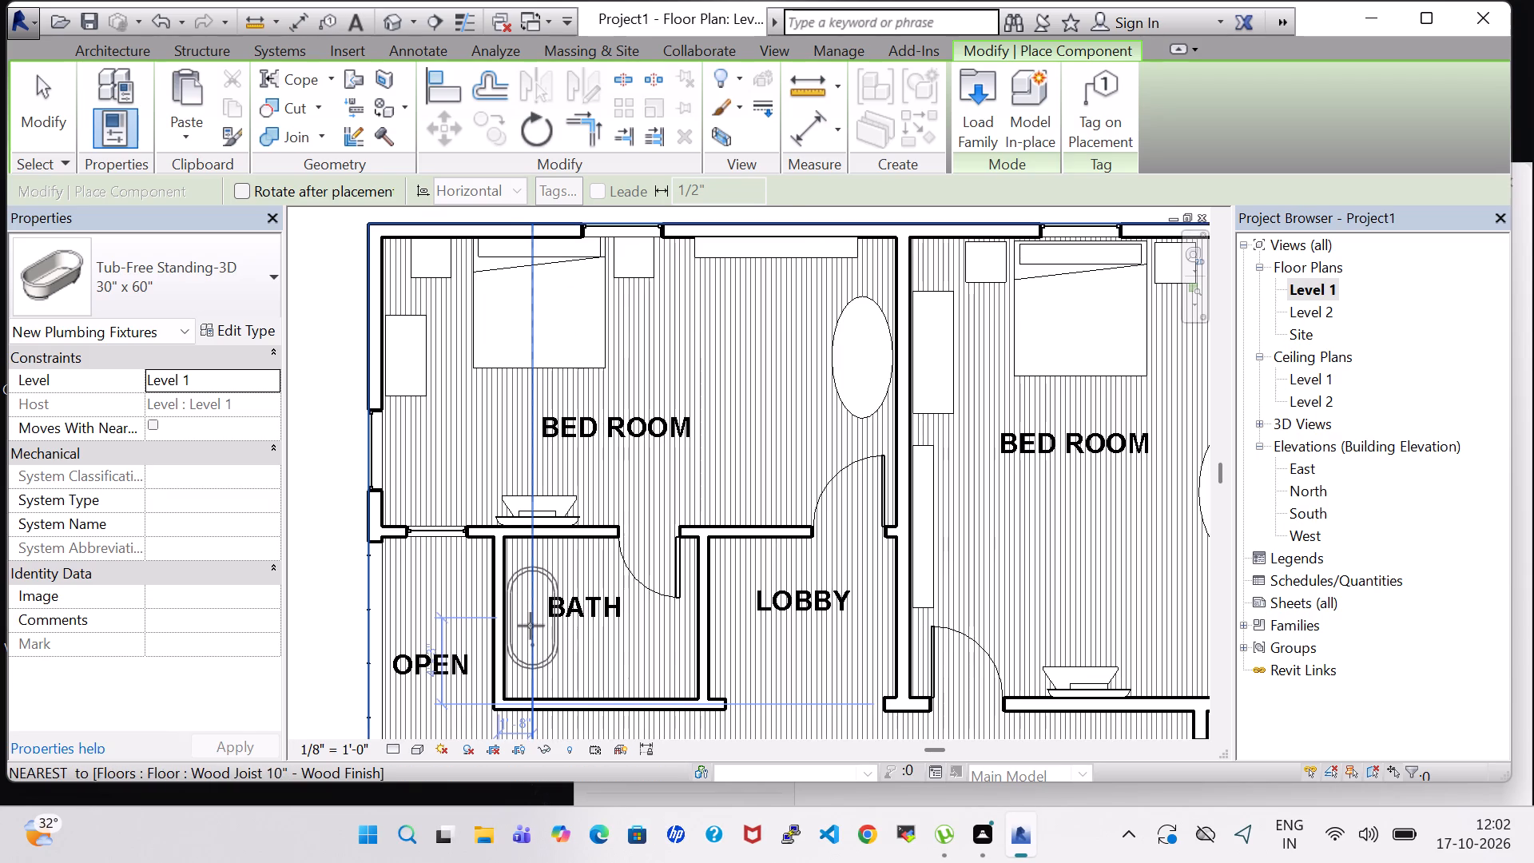
key(space)
key(space)
key(space)
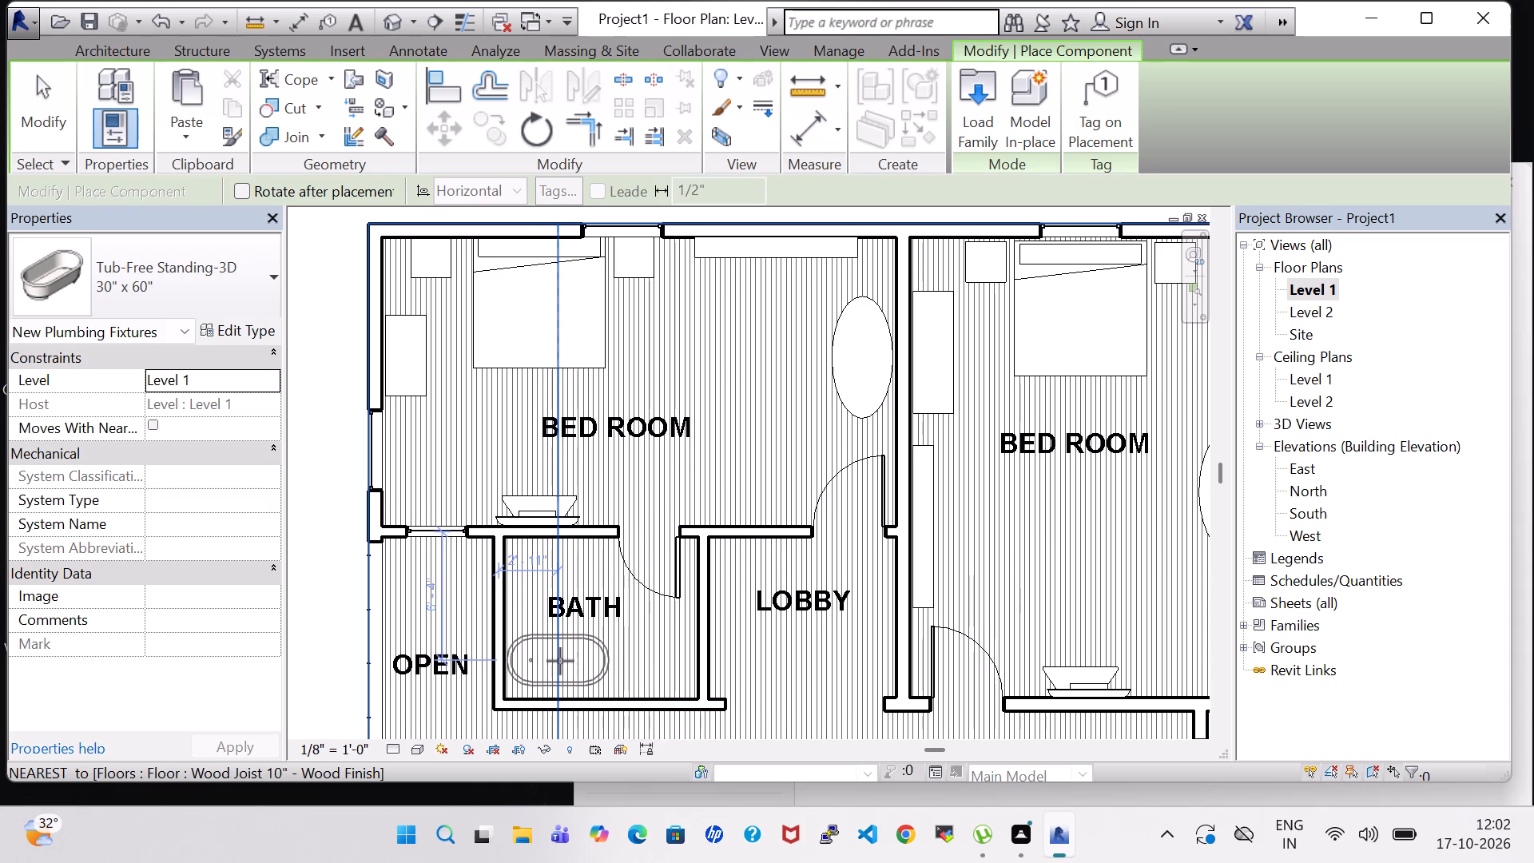
click(560, 661)
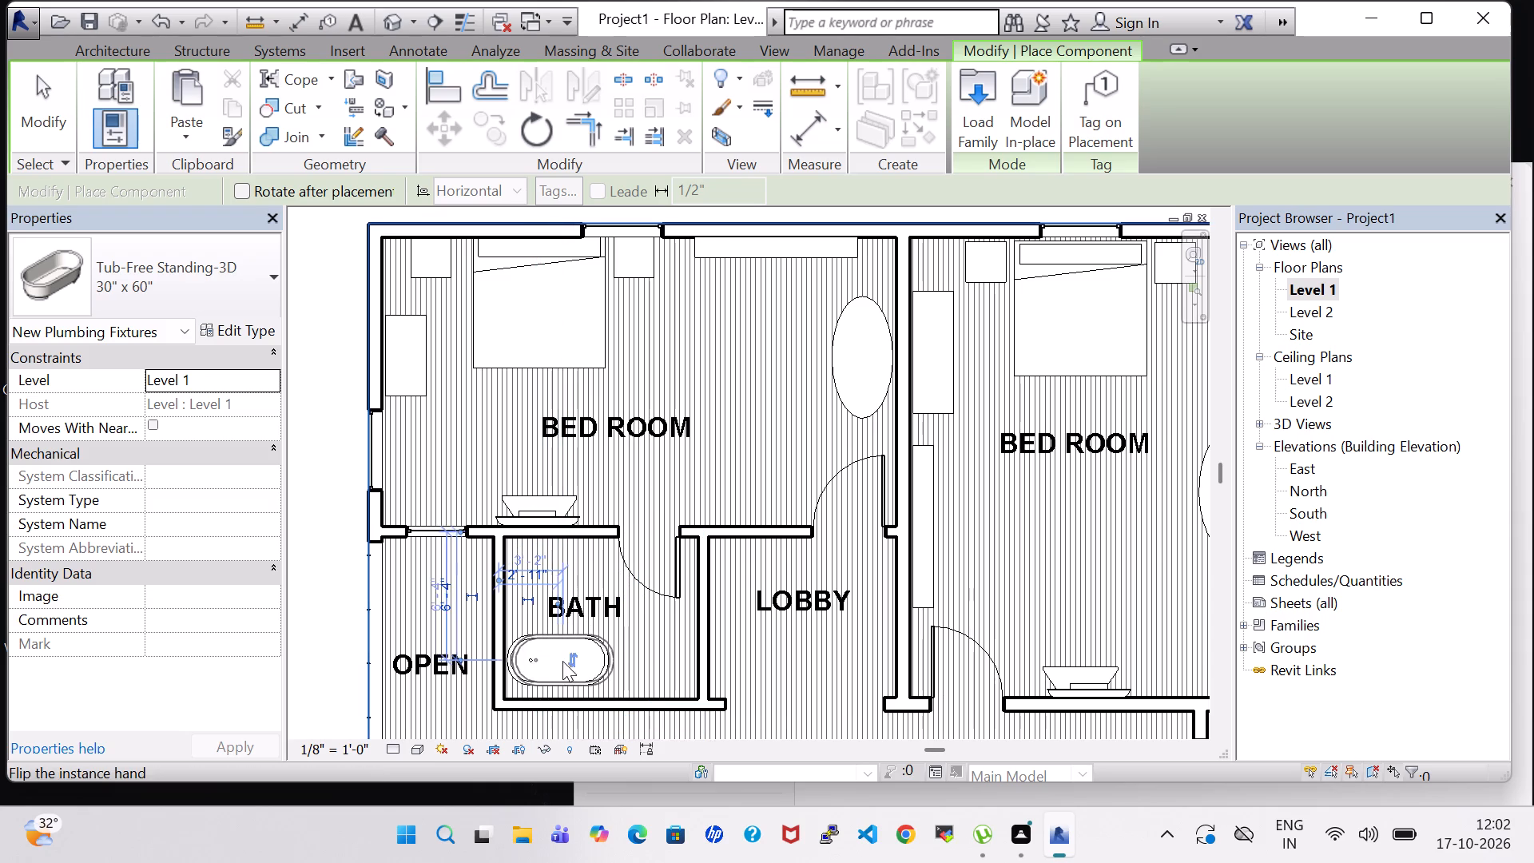
key(Escape)
key(Escape)
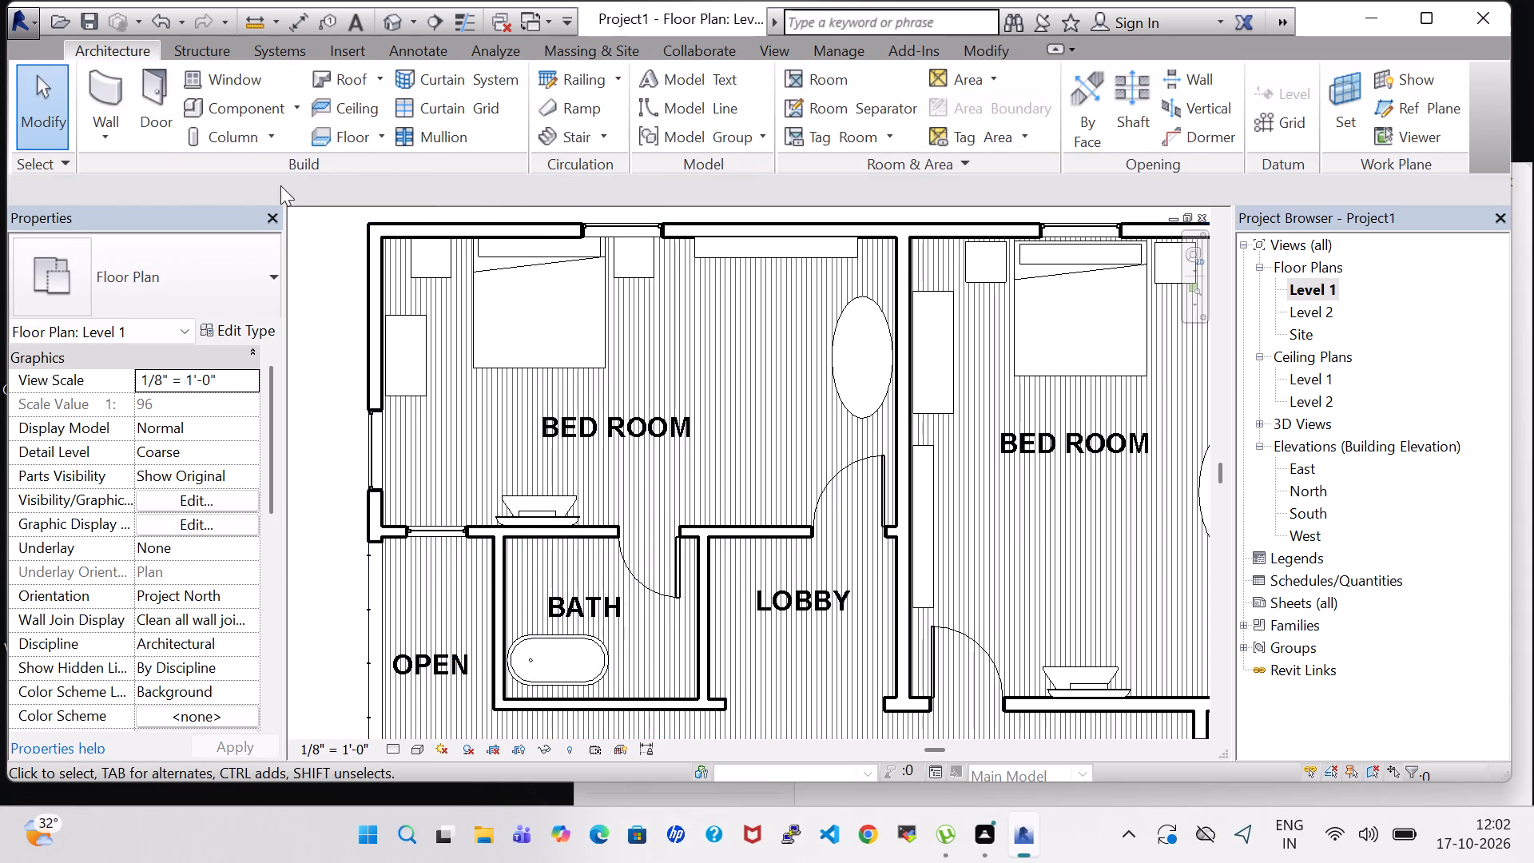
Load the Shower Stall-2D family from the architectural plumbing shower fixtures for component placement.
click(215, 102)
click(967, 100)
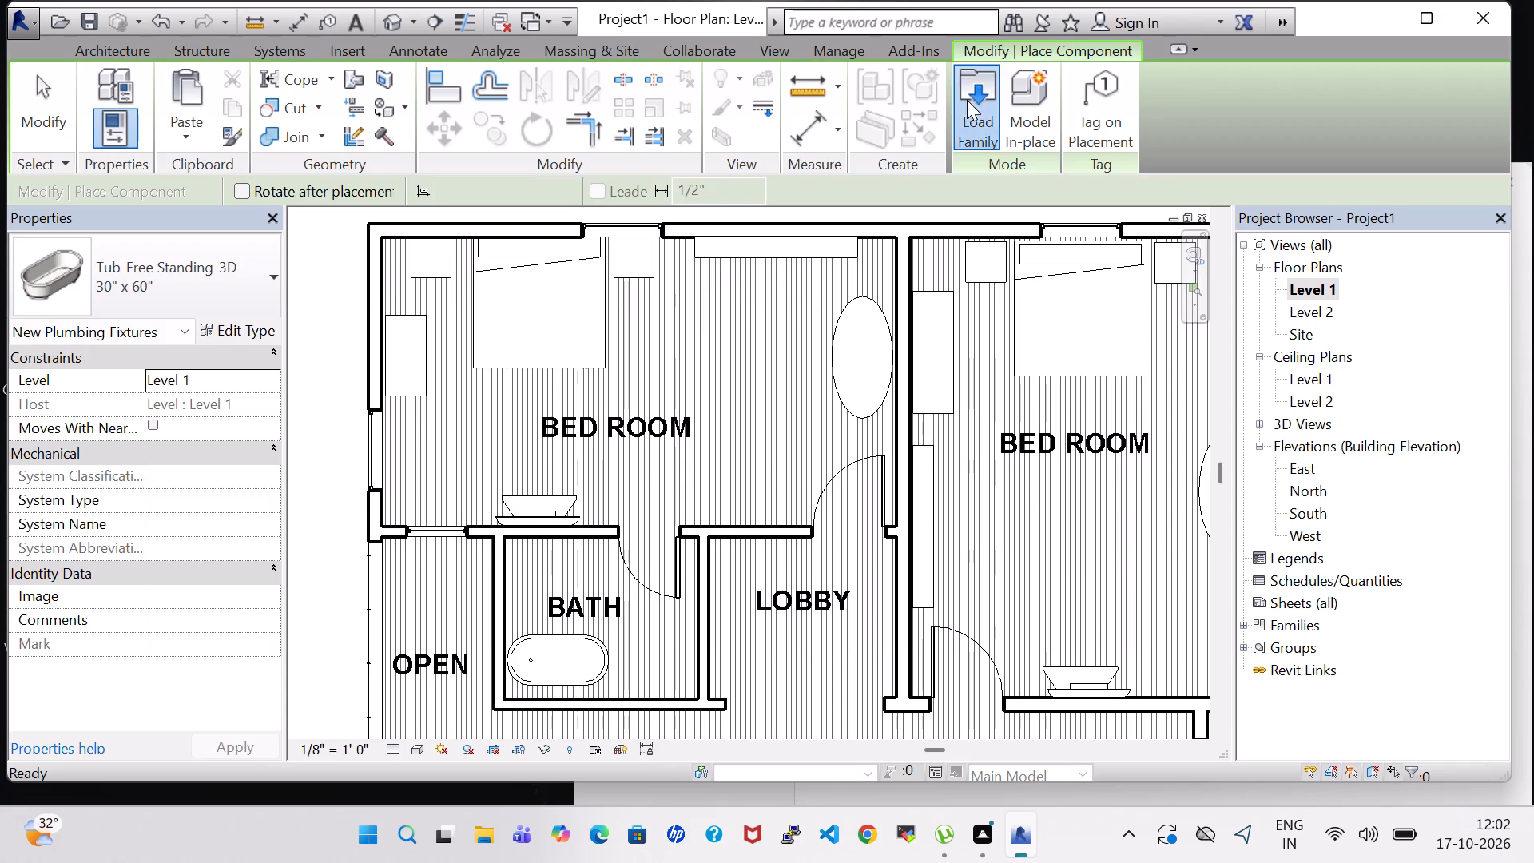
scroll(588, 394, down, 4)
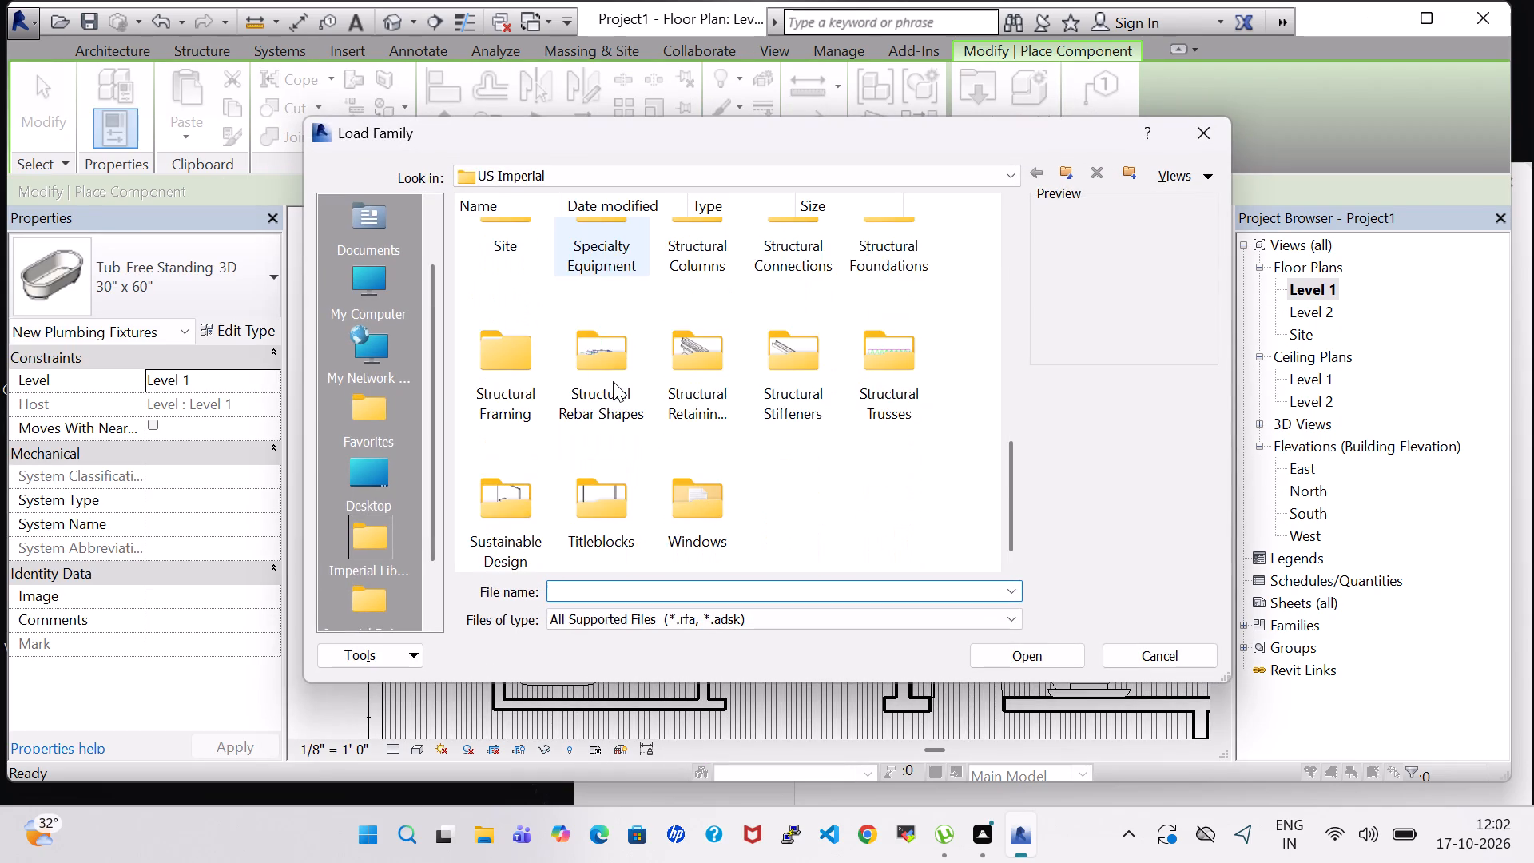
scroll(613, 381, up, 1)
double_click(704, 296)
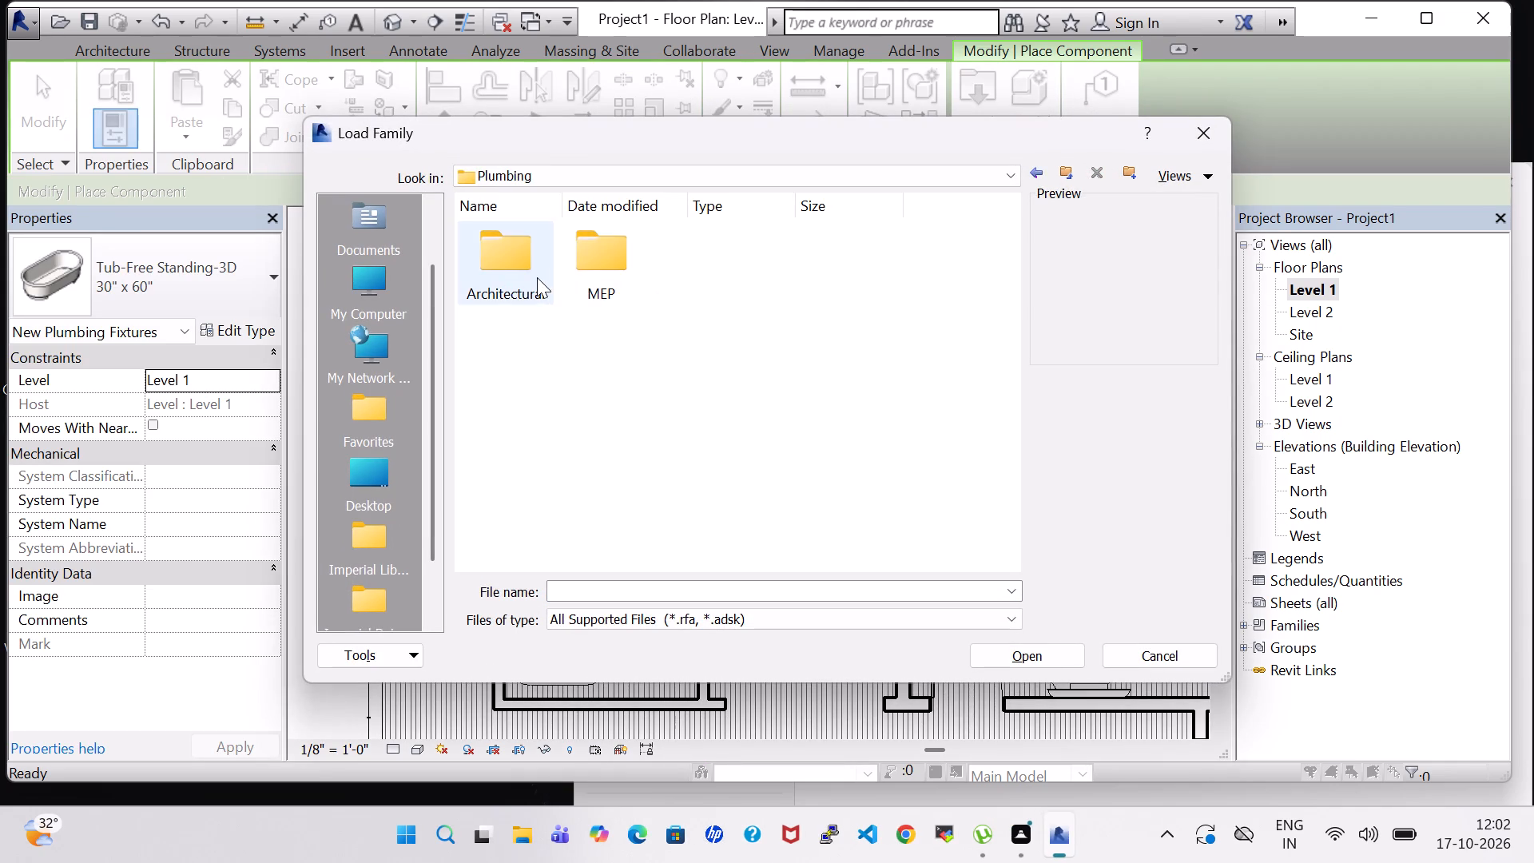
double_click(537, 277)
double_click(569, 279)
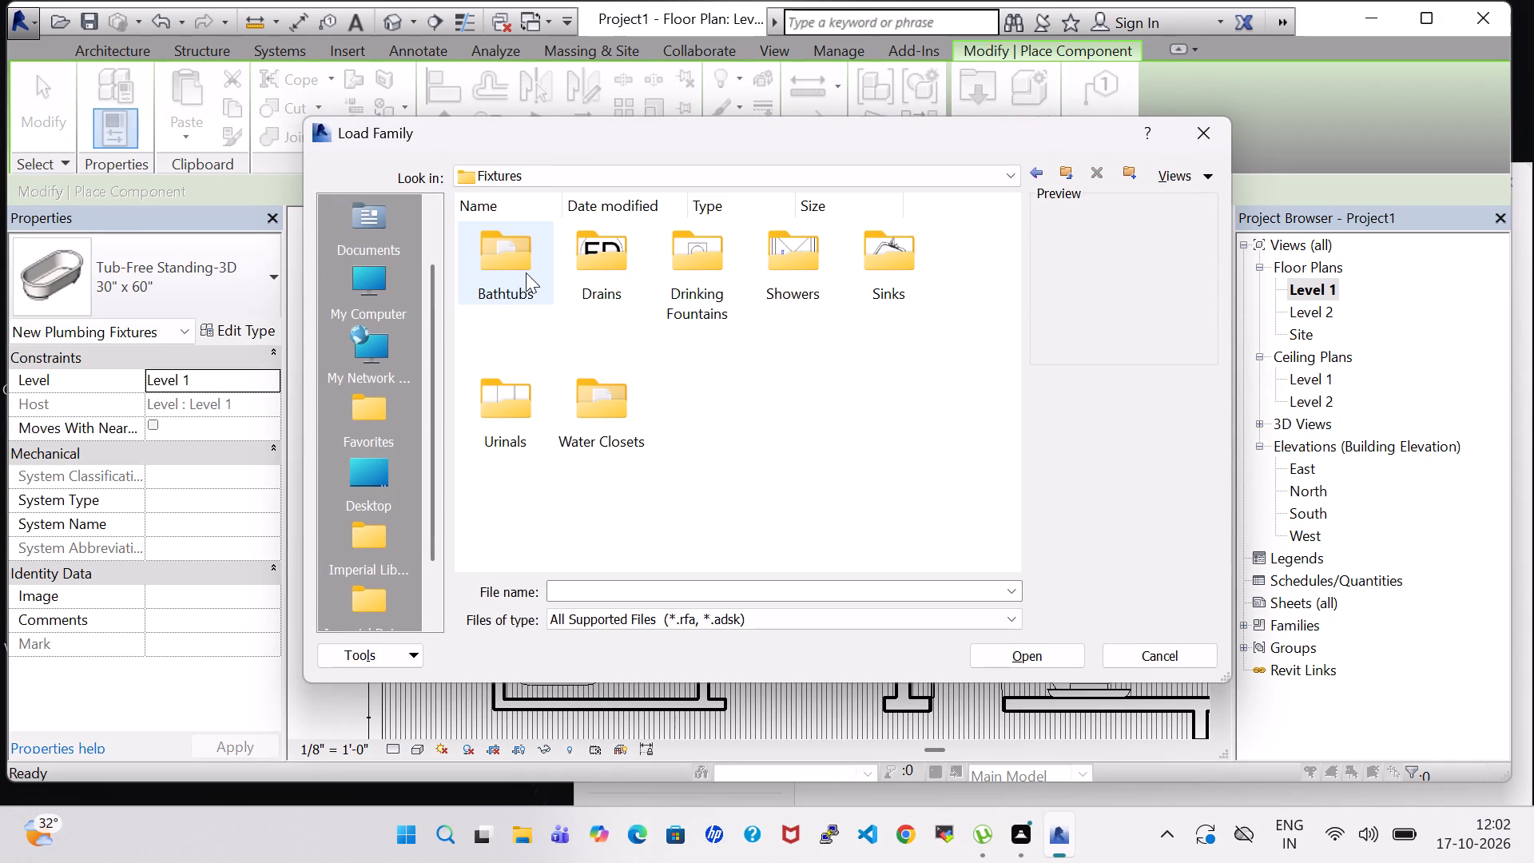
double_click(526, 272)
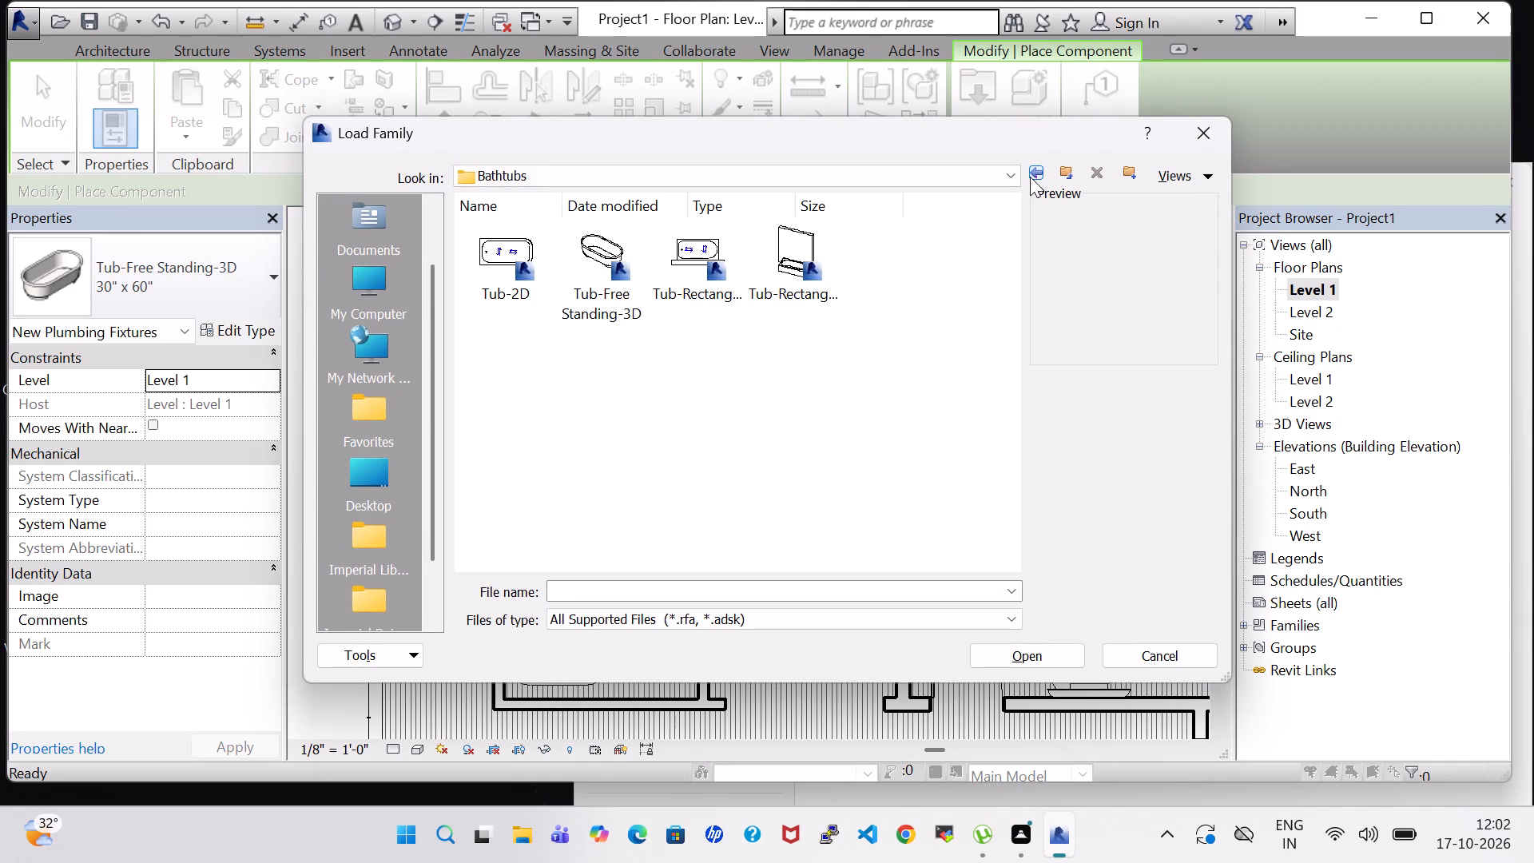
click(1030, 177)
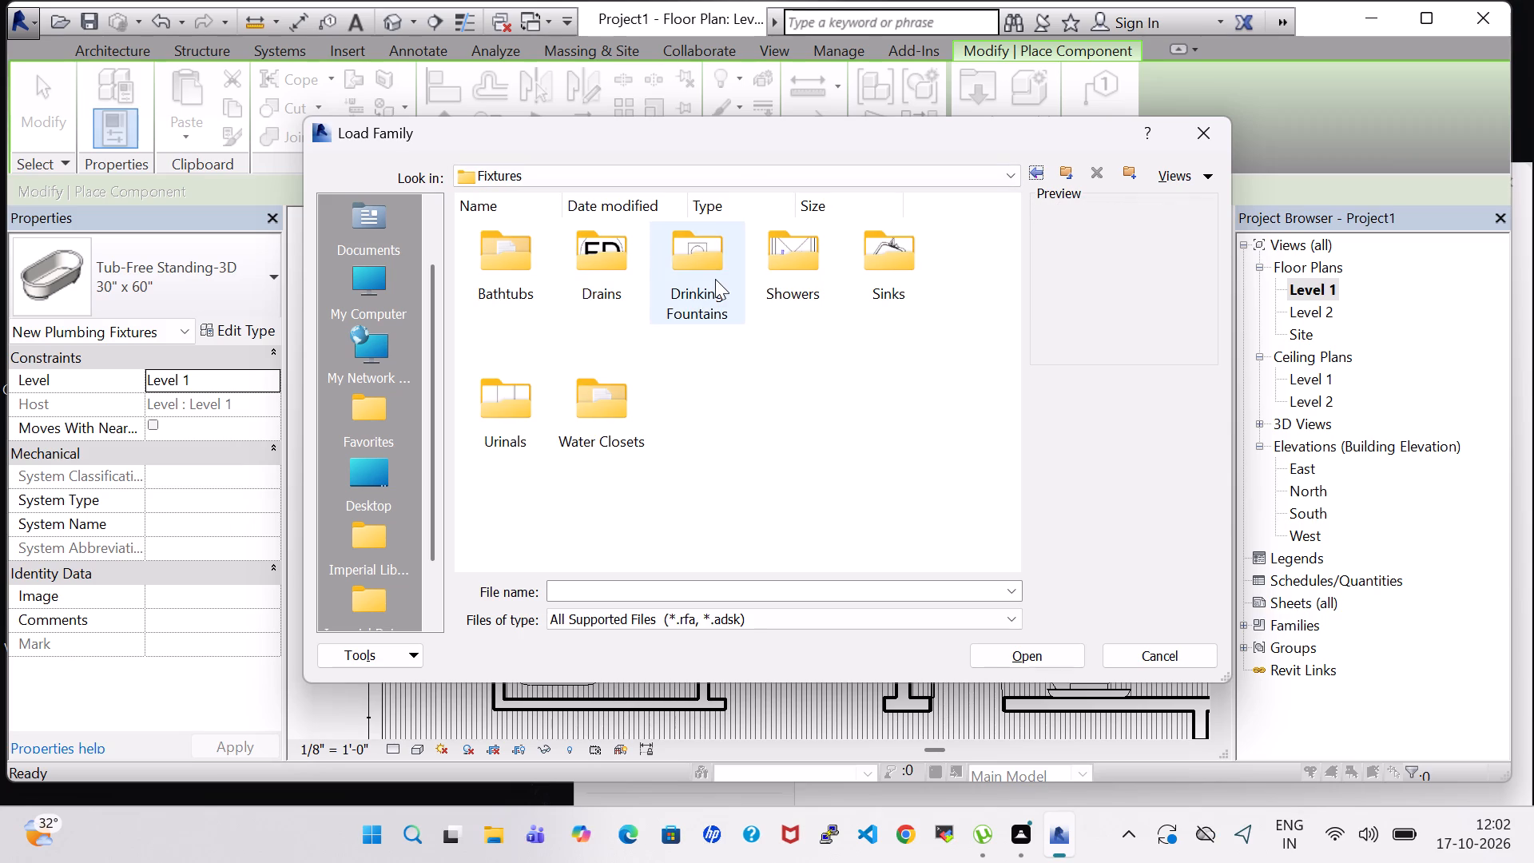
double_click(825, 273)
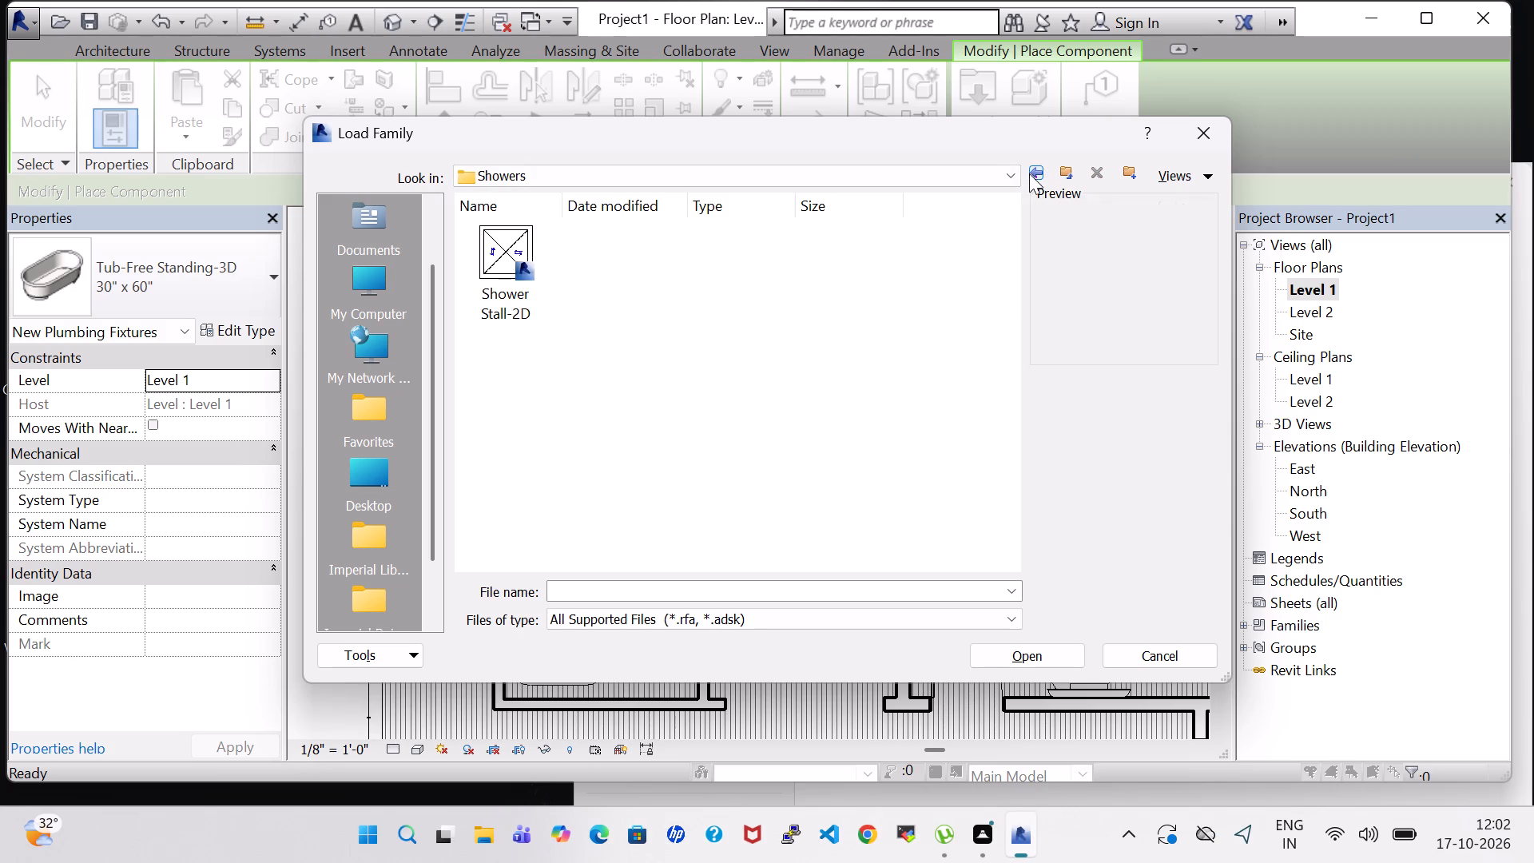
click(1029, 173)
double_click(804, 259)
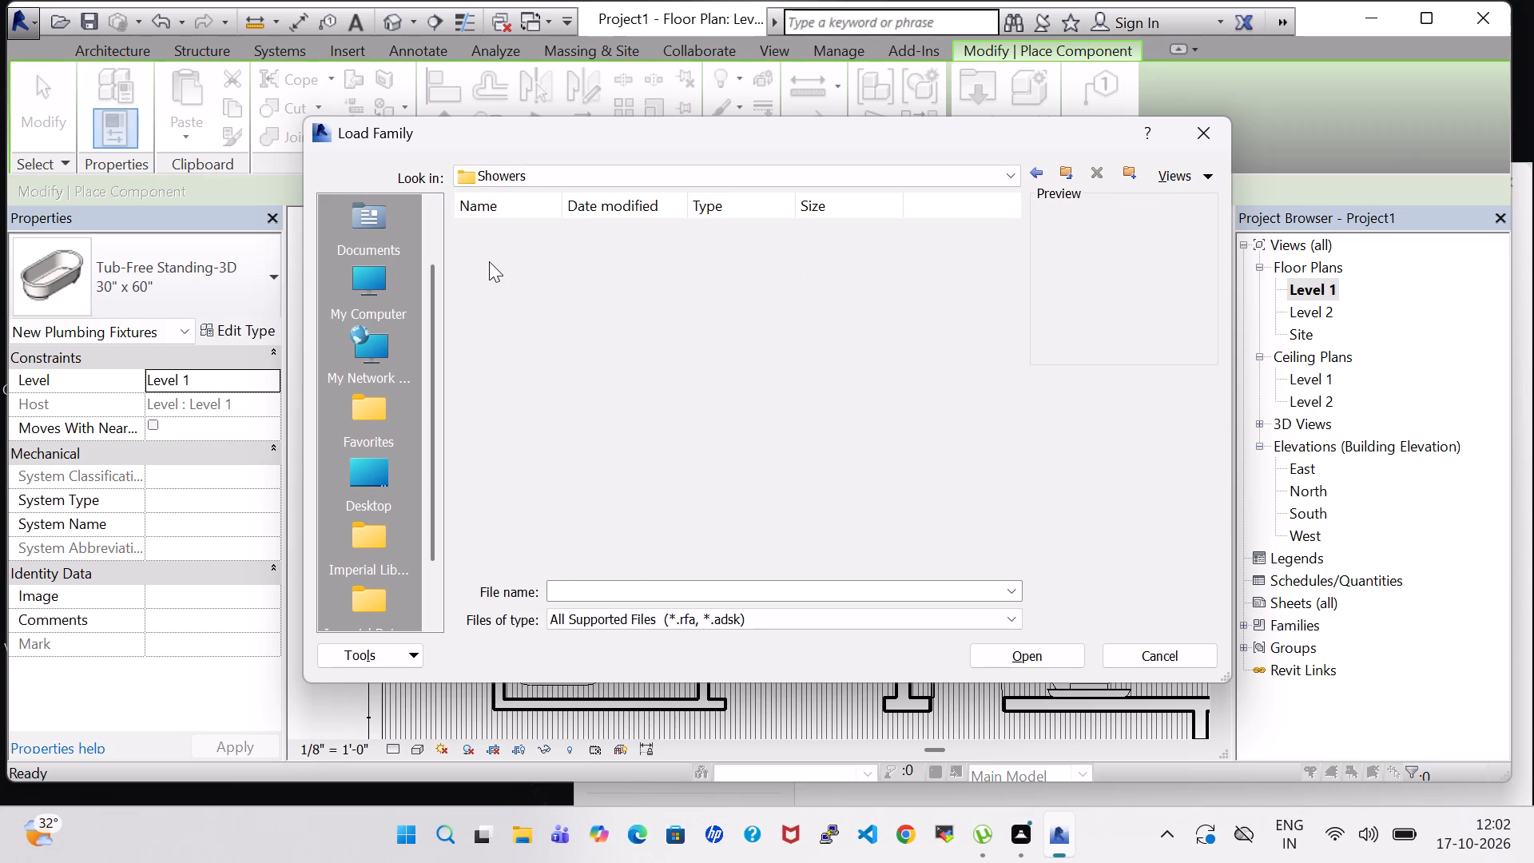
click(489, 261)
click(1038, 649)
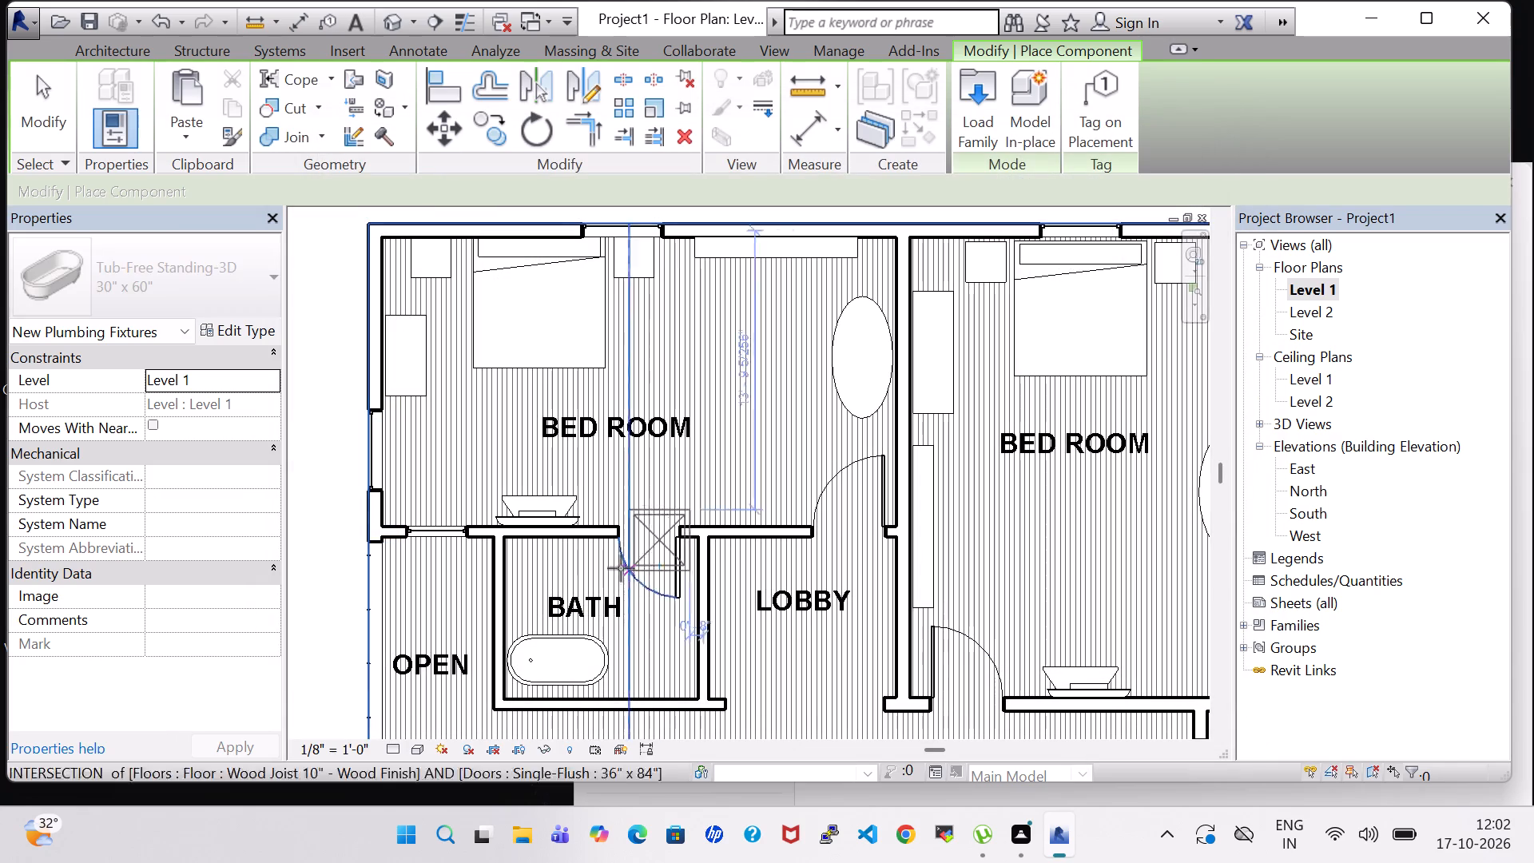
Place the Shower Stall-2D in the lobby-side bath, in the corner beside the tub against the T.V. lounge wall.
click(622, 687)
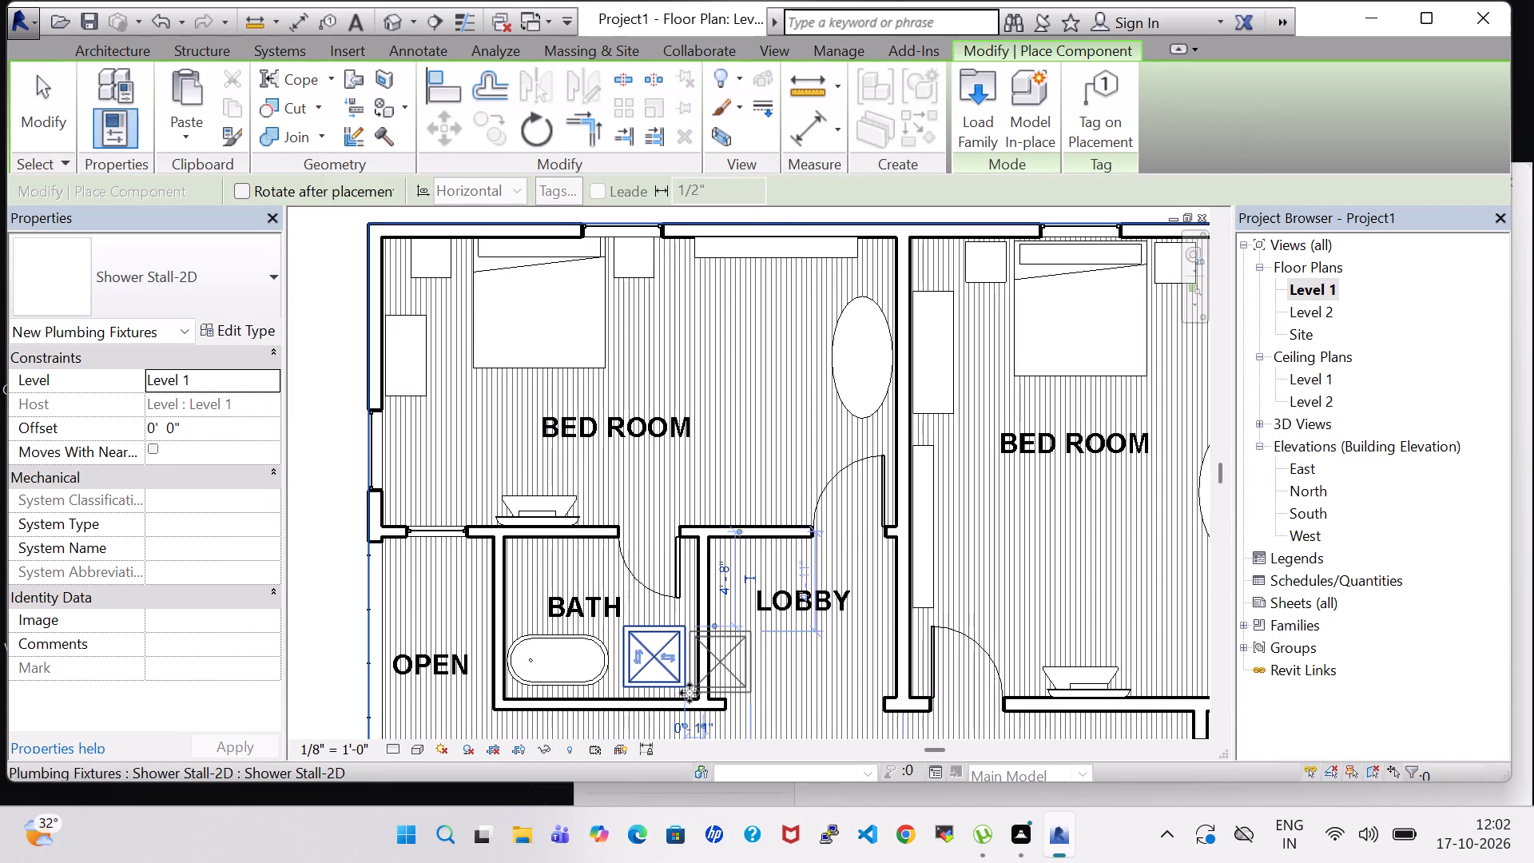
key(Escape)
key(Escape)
Examine the placed shower stall and the fixtures of both baths in the 3D view from above.
click(678, 674)
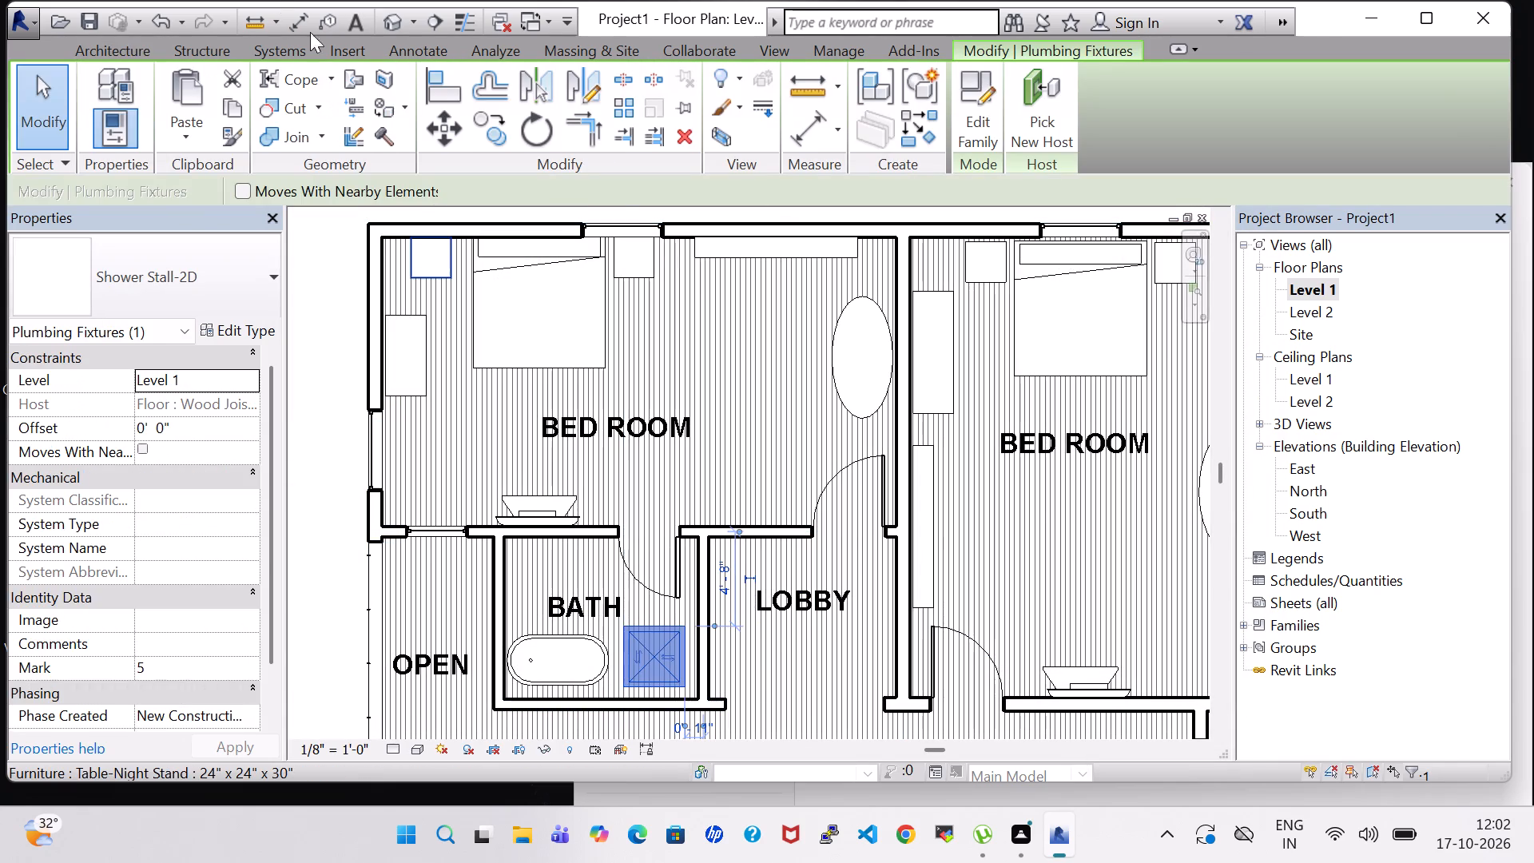
click(388, 20)
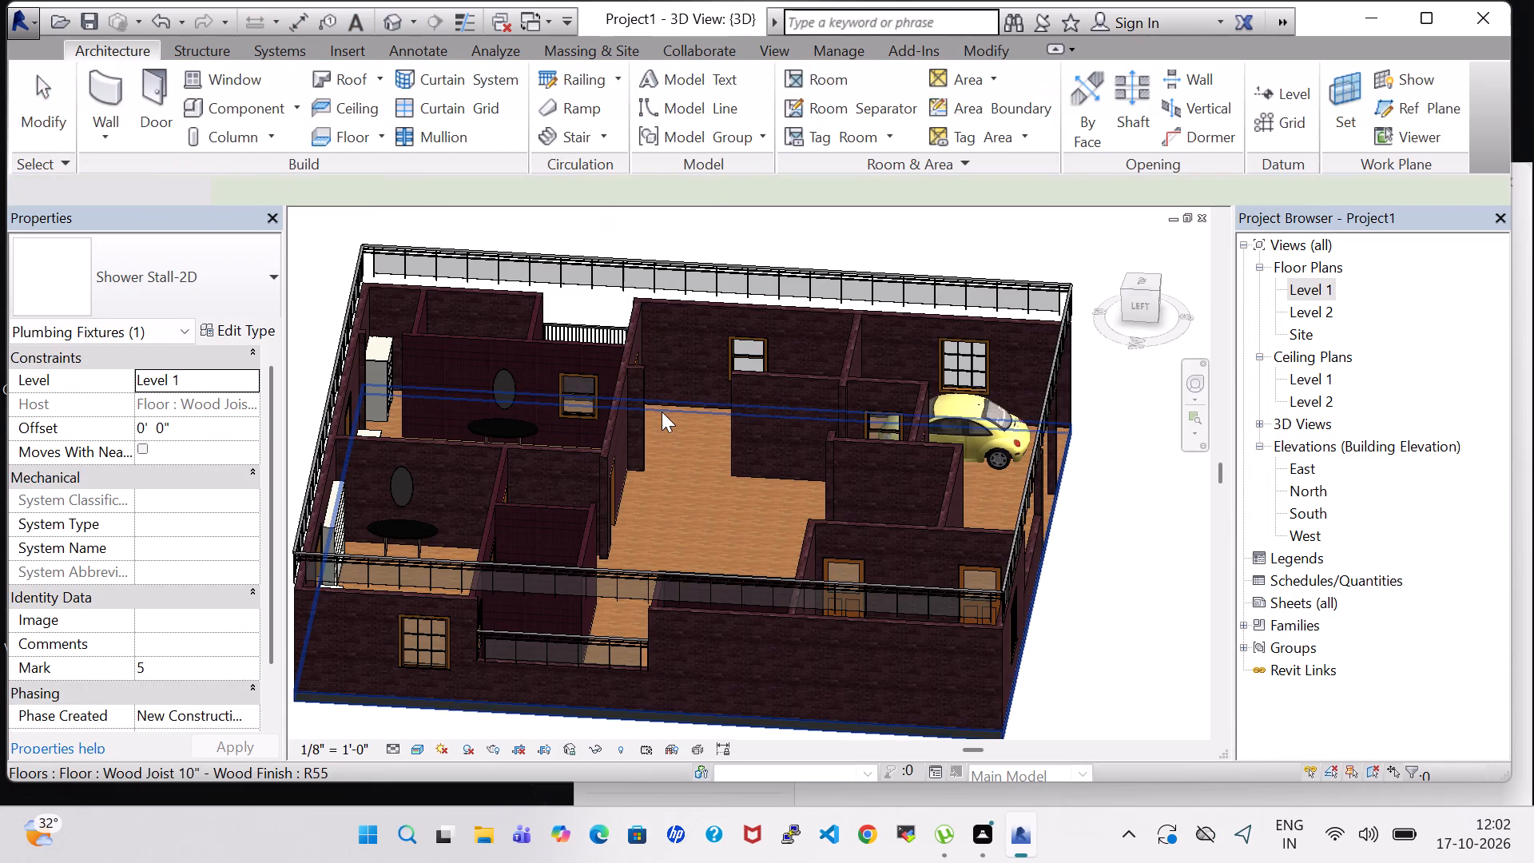
shift+middle_drag(661, 494, 674, 607)
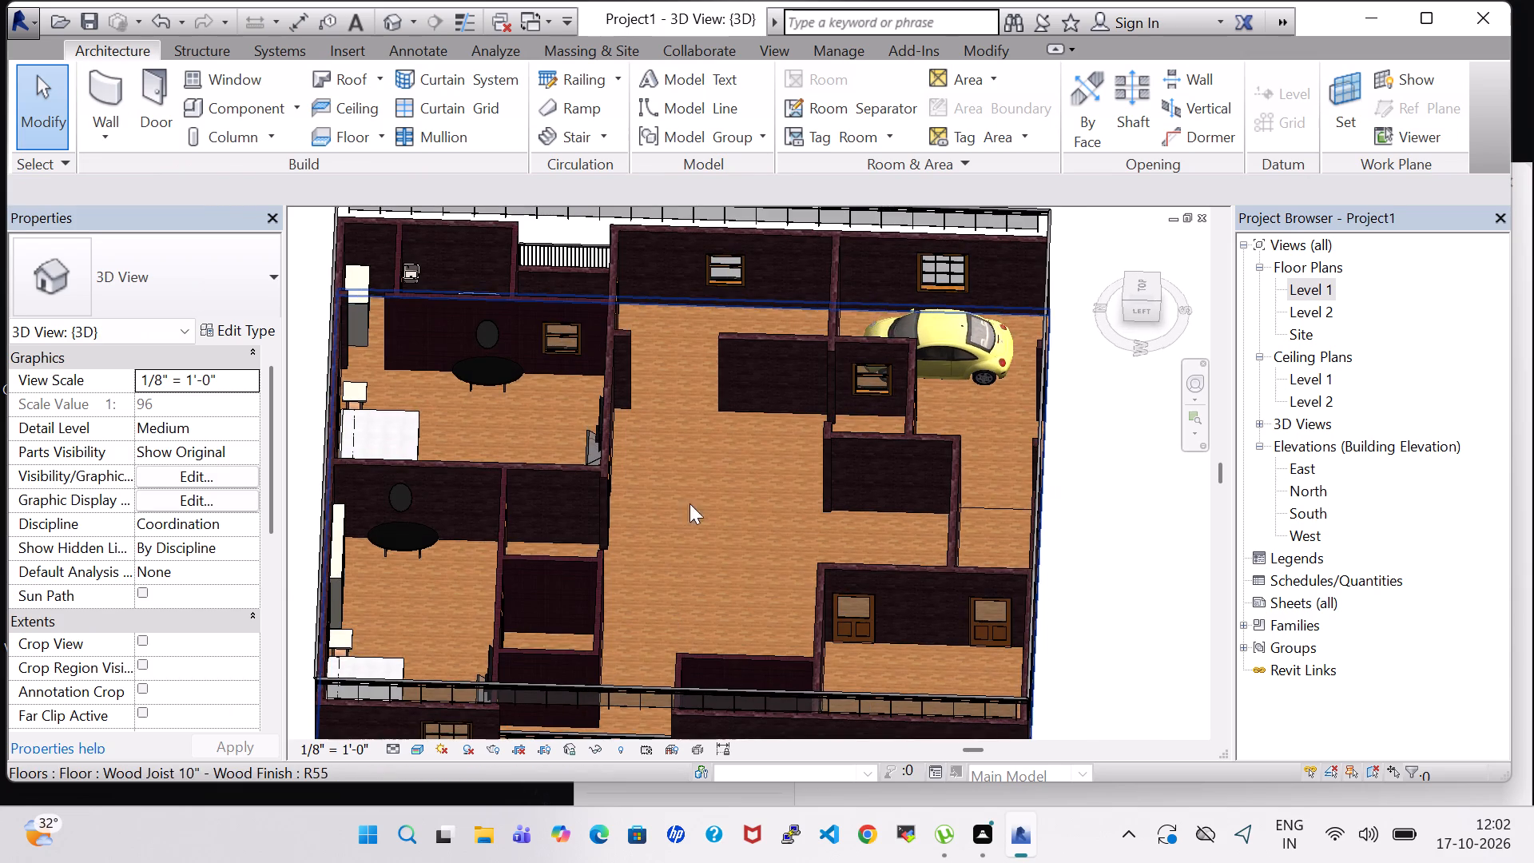
shift+middle_drag(690, 454, 614, 697)
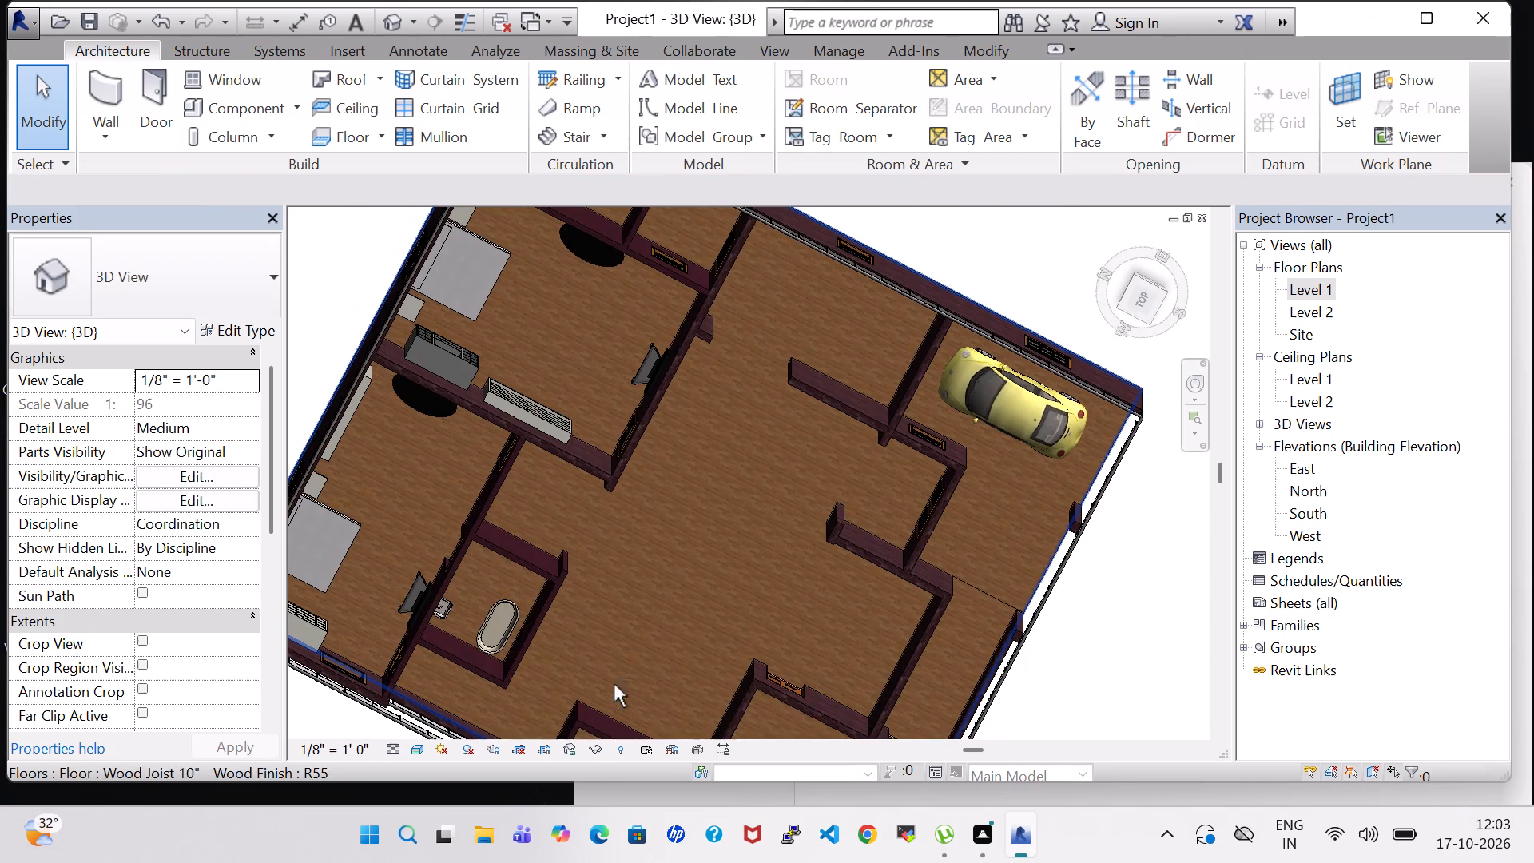
middle_drag(628, 638, 625, 473)
middle_drag(657, 399, 632, 539)
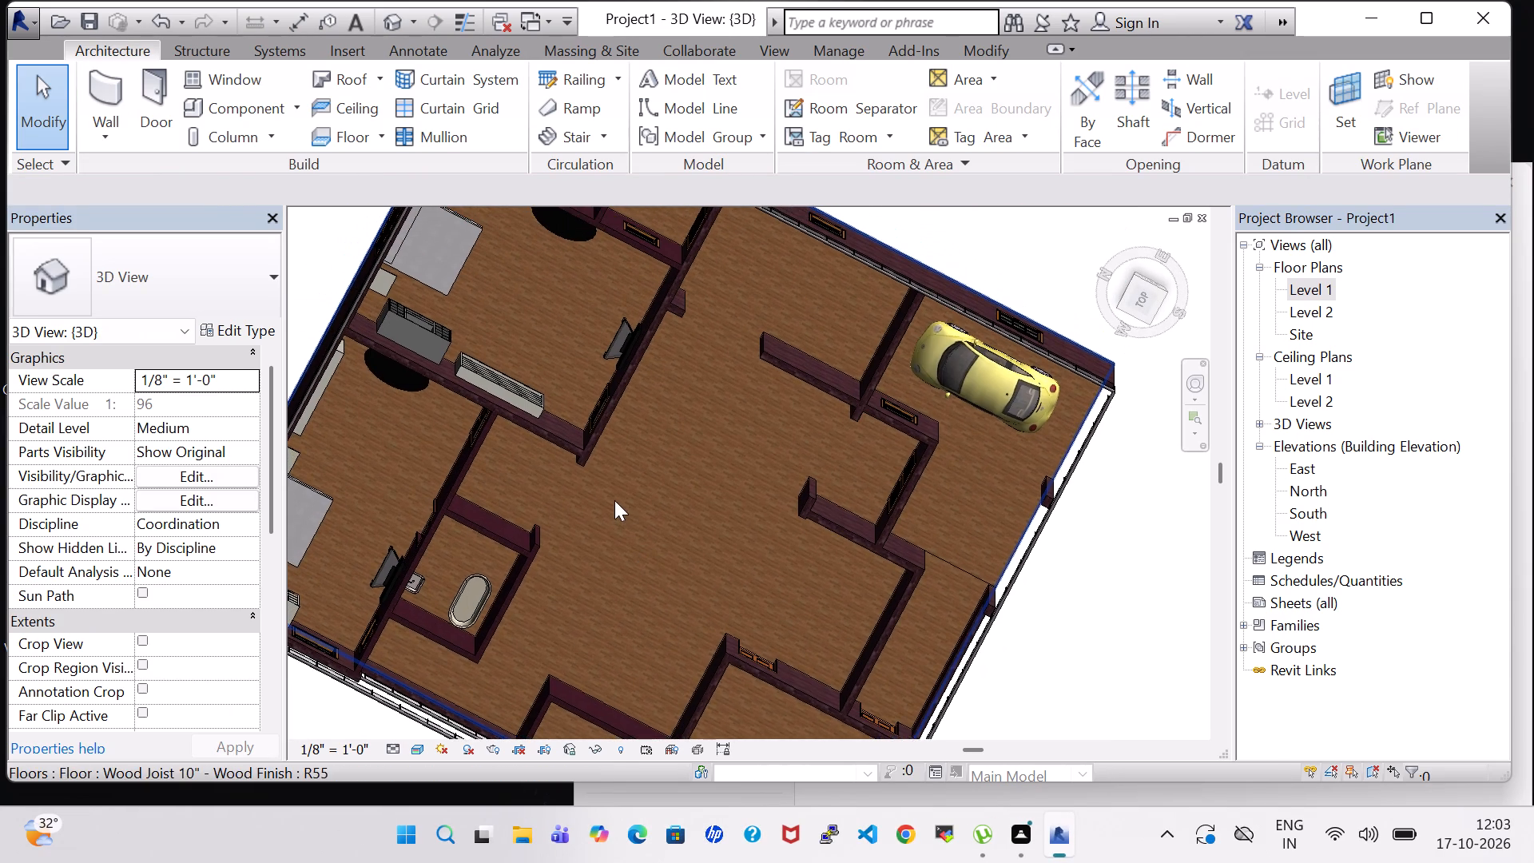
shift+middle_drag(614, 500, 476, 408)
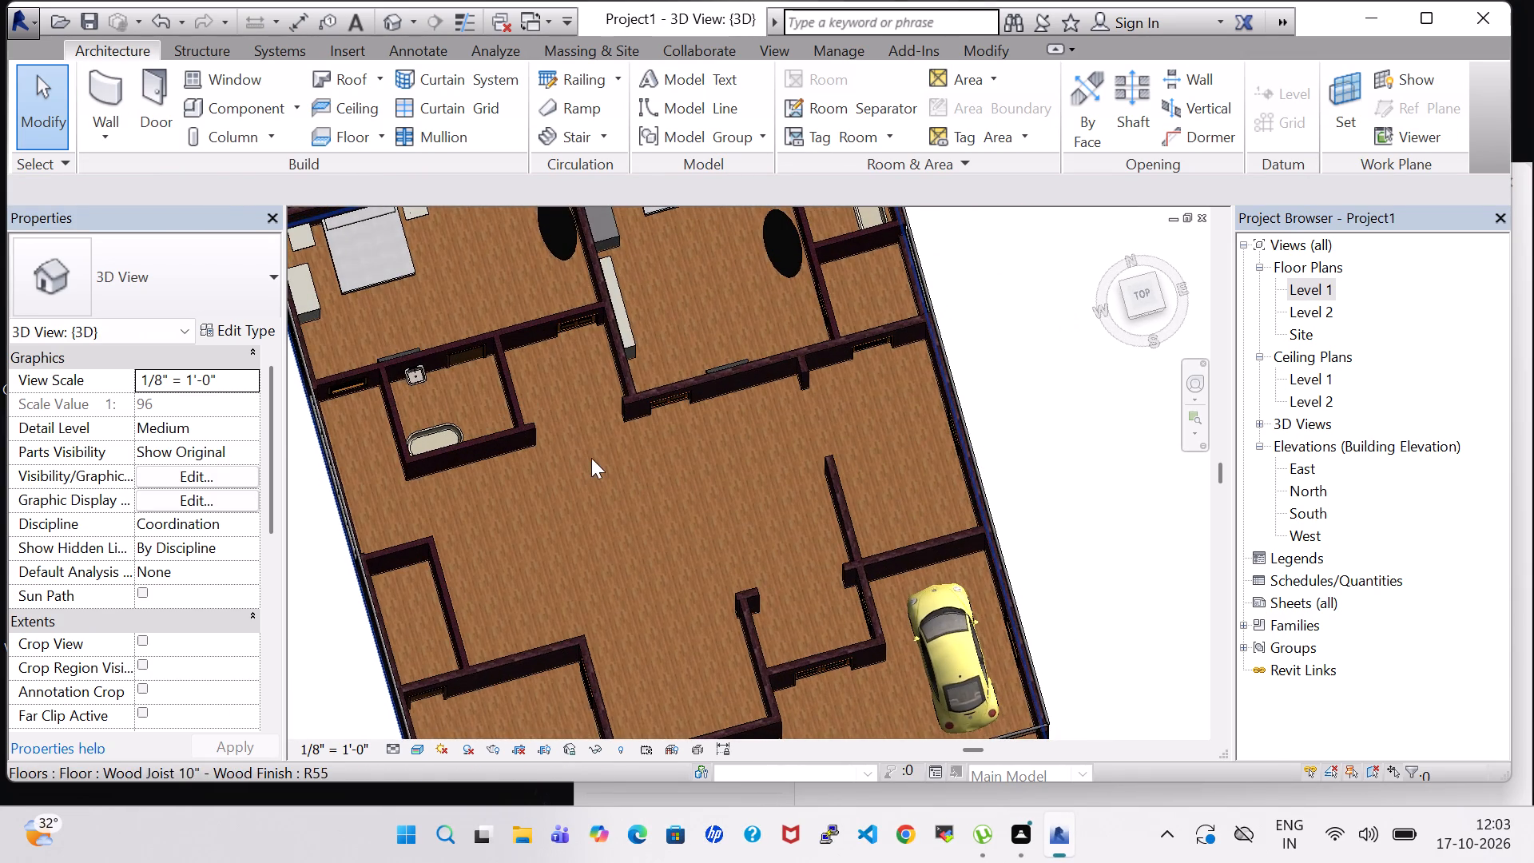
middle_drag(599, 457, 607, 545)
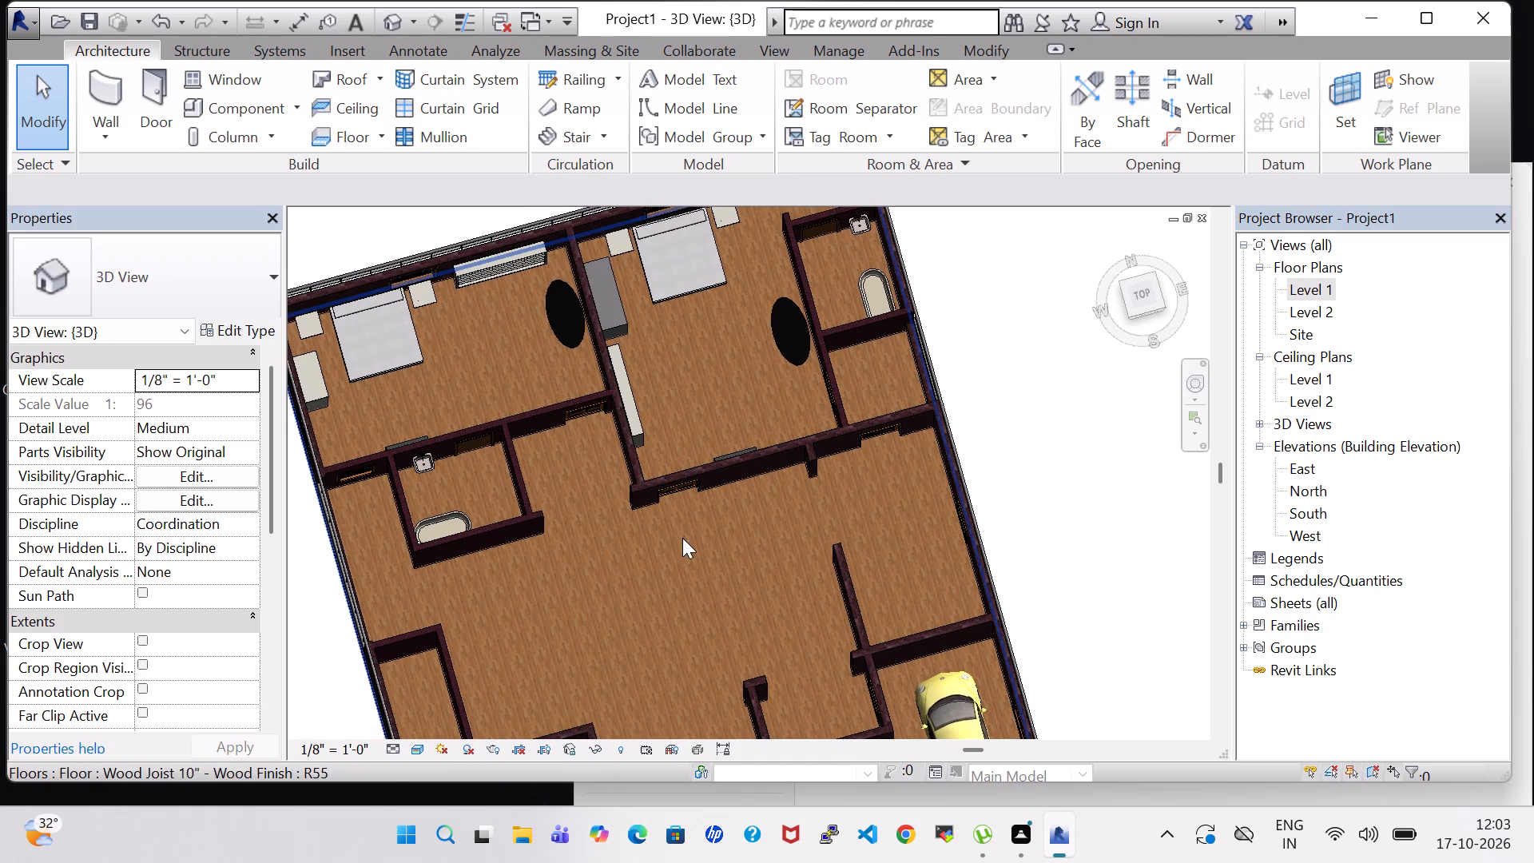
shift+middle_drag(682, 538, 615, 548)
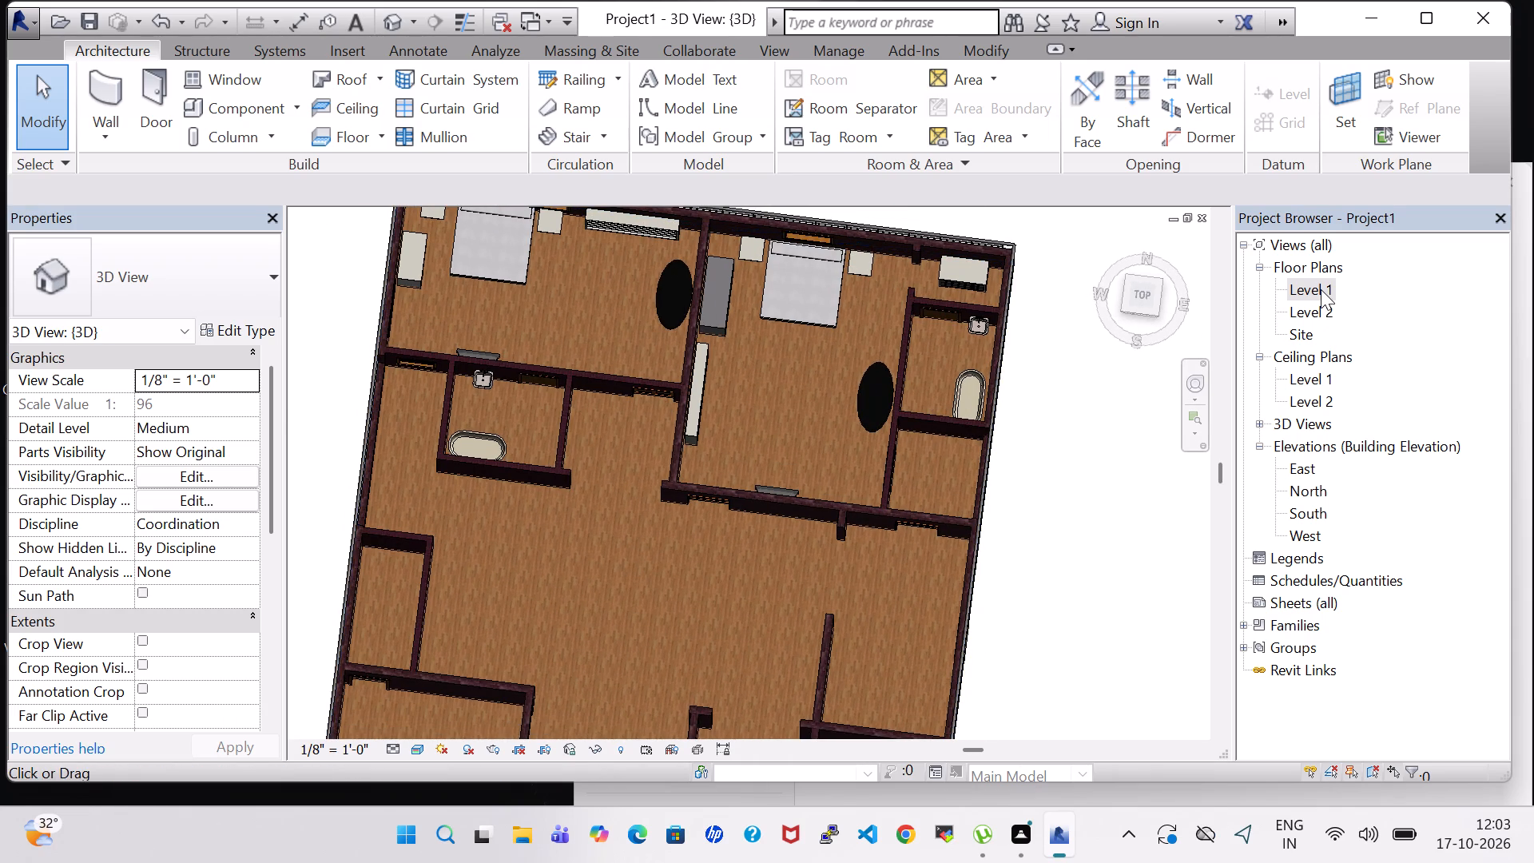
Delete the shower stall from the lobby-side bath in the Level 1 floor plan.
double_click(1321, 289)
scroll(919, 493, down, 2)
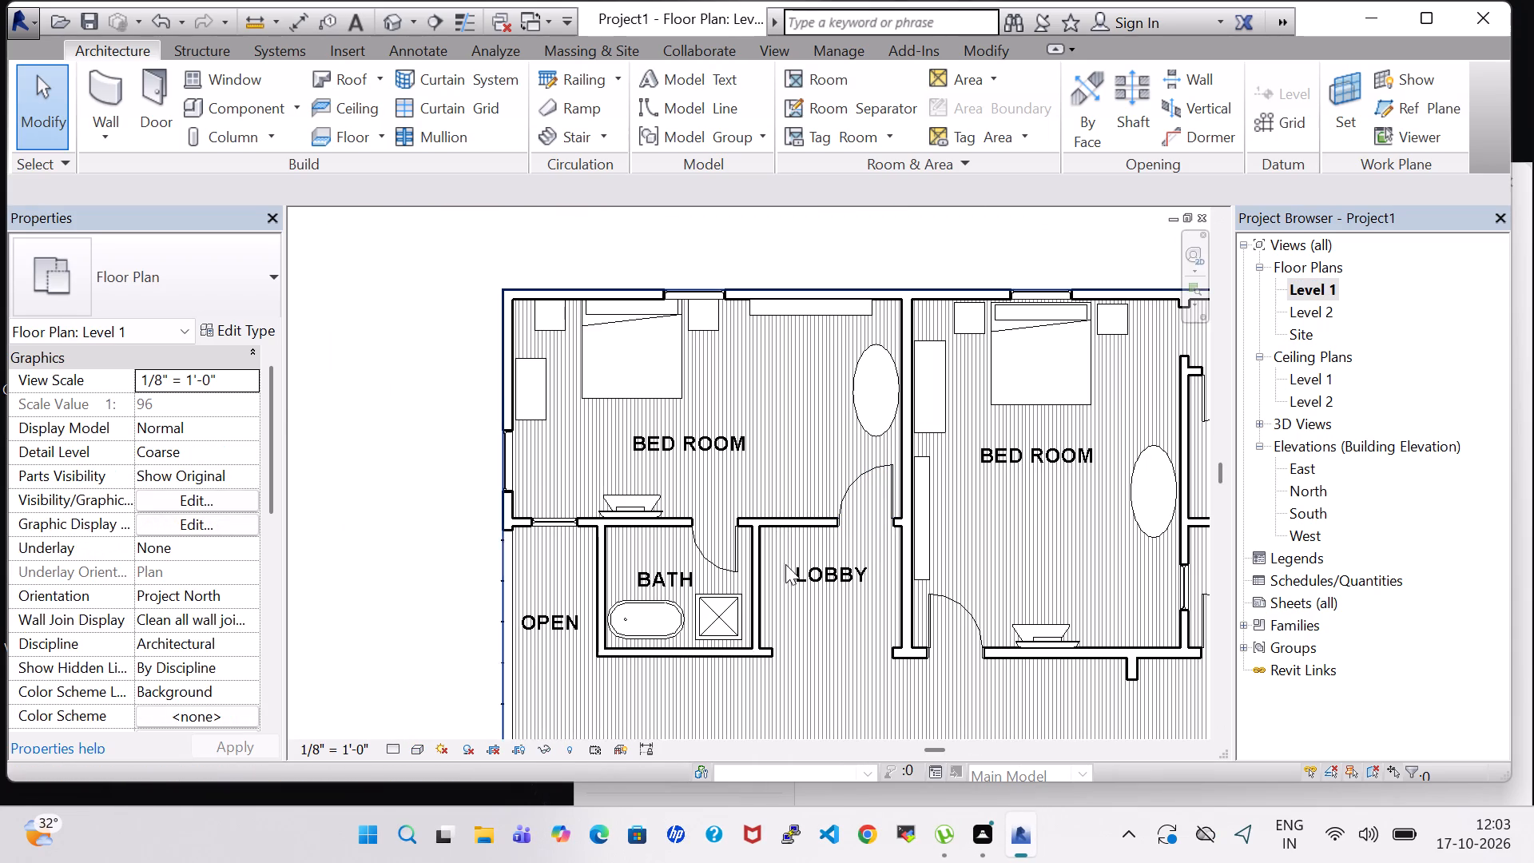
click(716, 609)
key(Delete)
Load the Toilet-Domestic-3D family from the architectural plumbing water closet fixtures for component placement.
scroll(716, 609, down, 4)
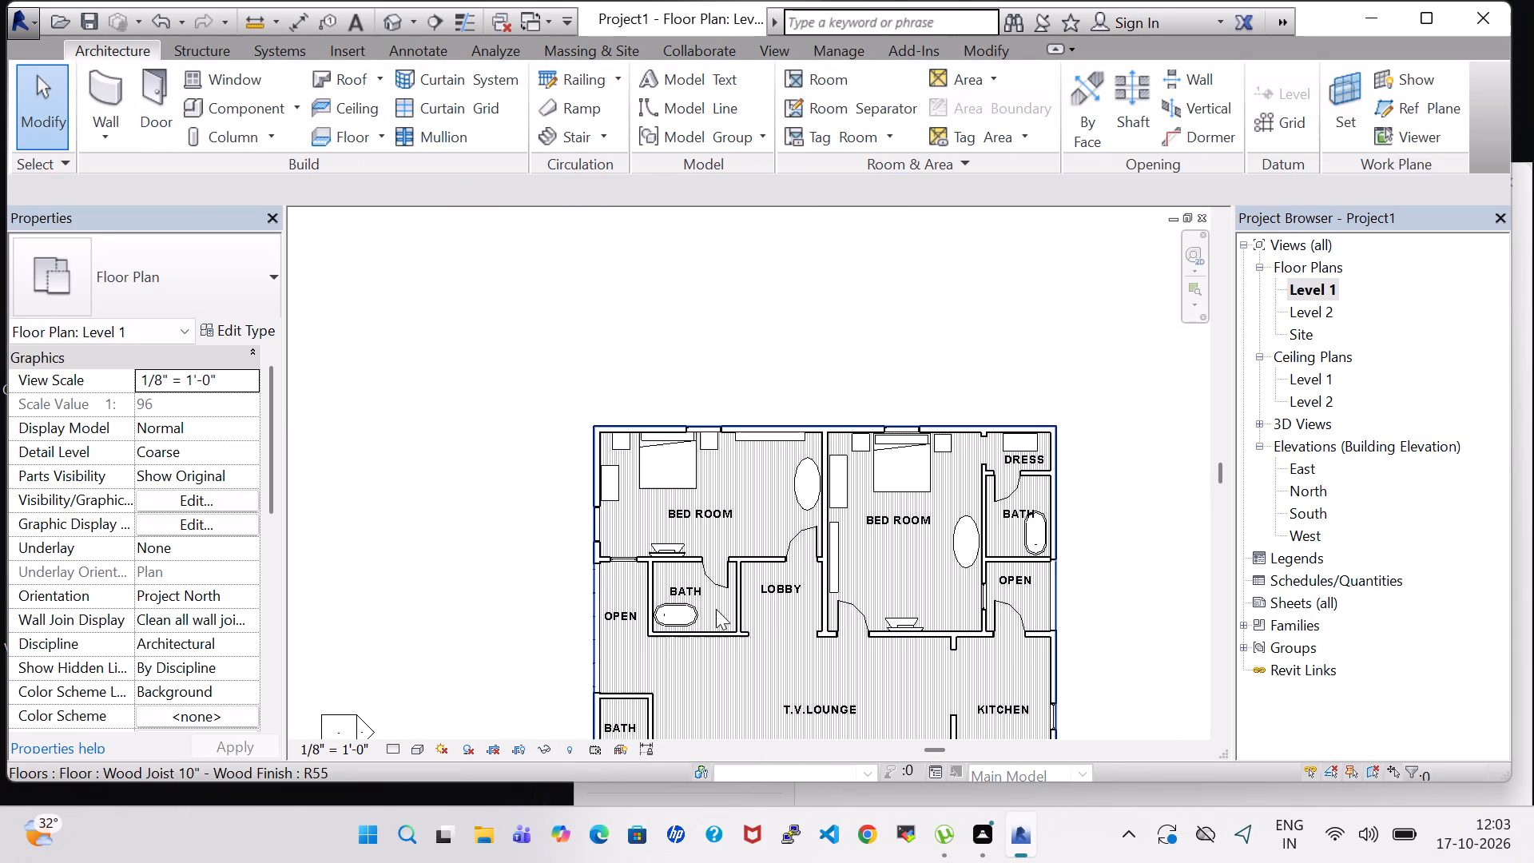
middle_drag(757, 616, 661, 436)
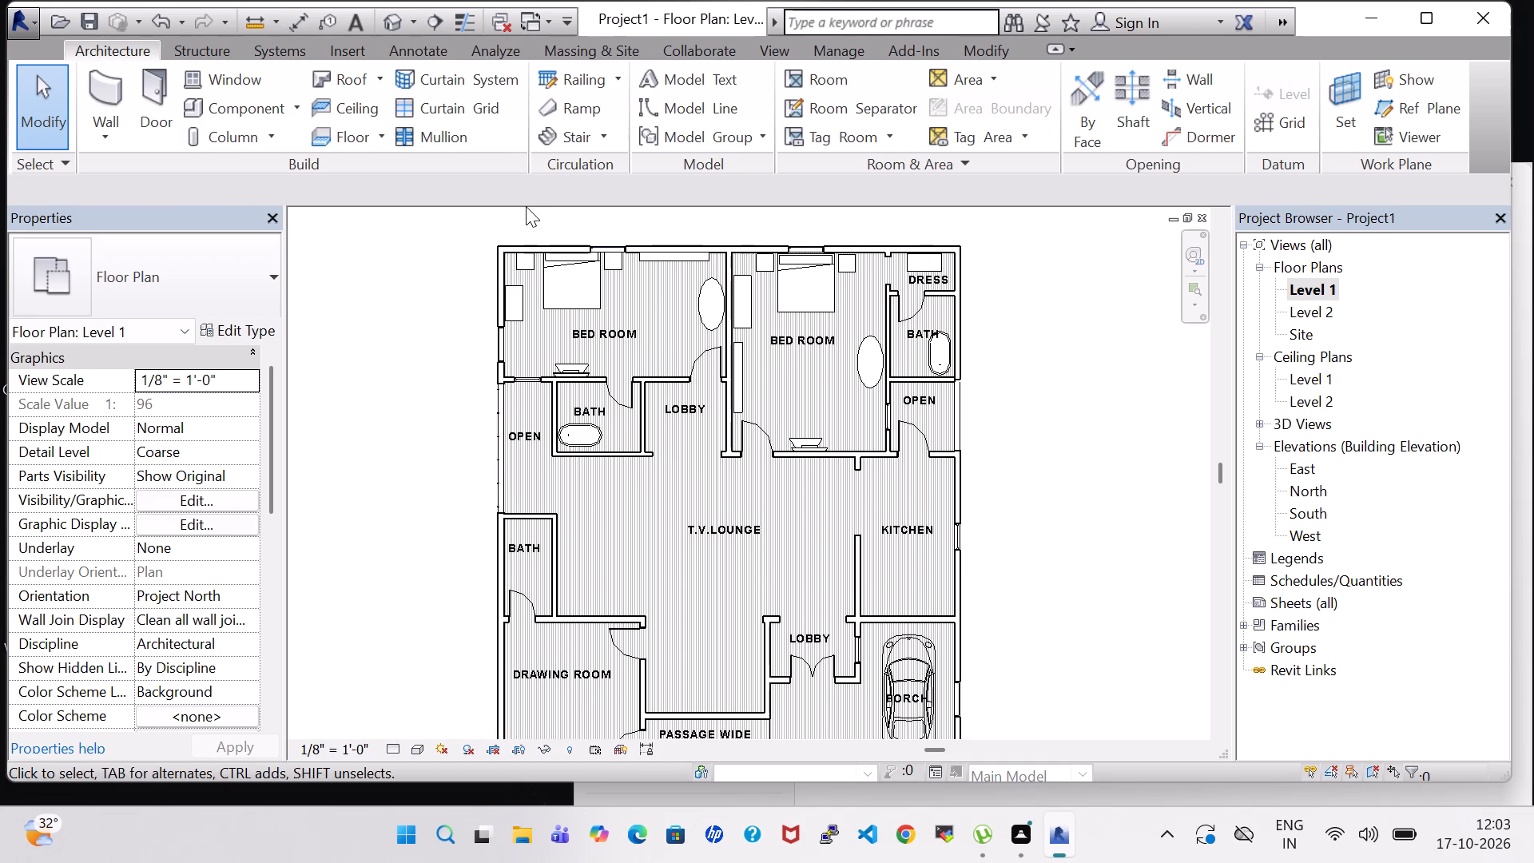
click(242, 103)
click(971, 115)
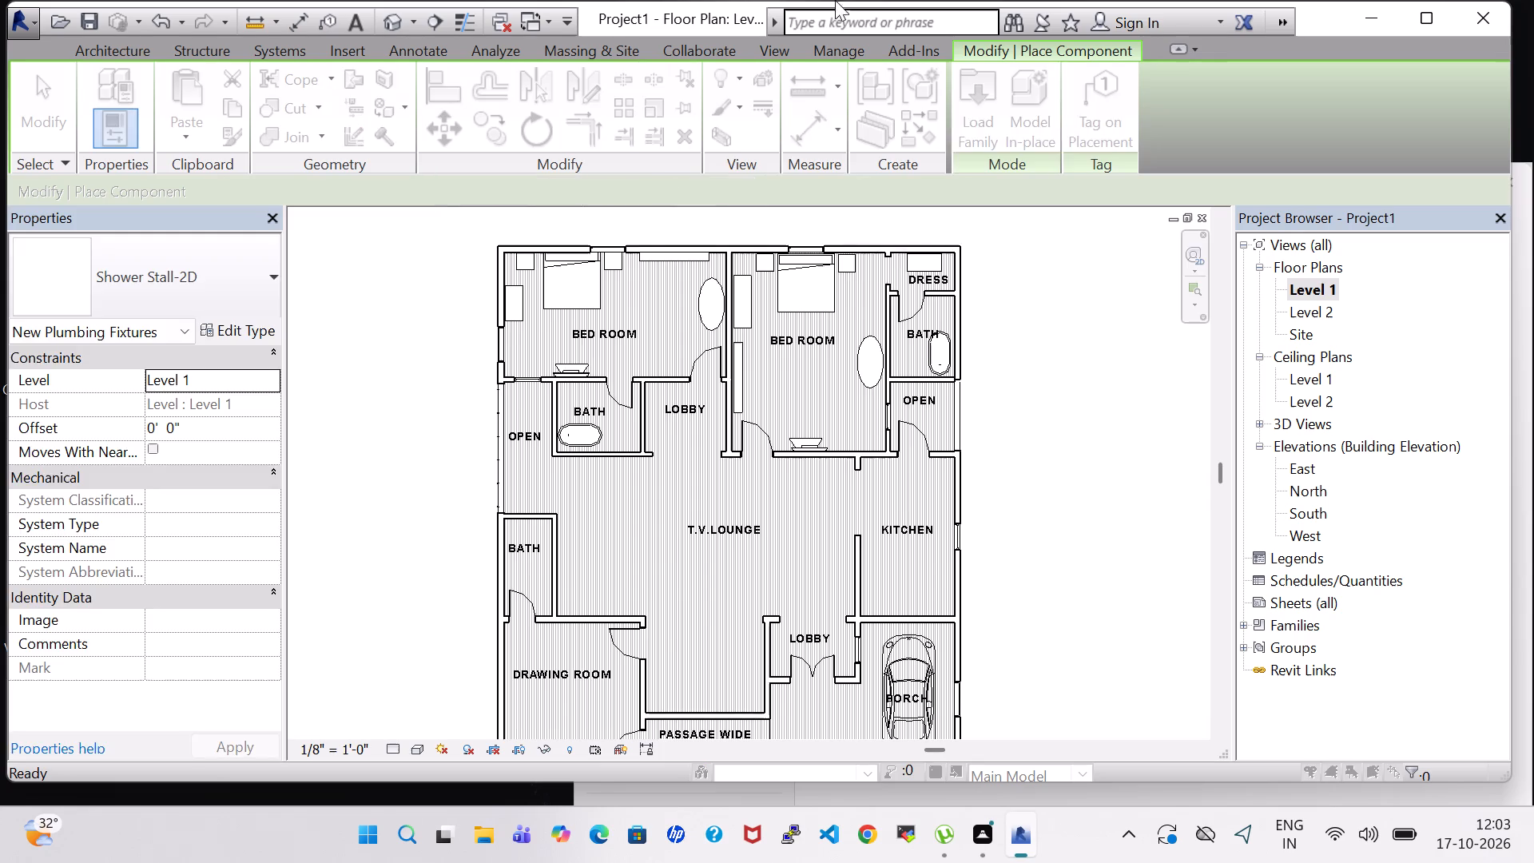
scroll(961, 313, down, 1)
scroll(658, 408, down, 2)
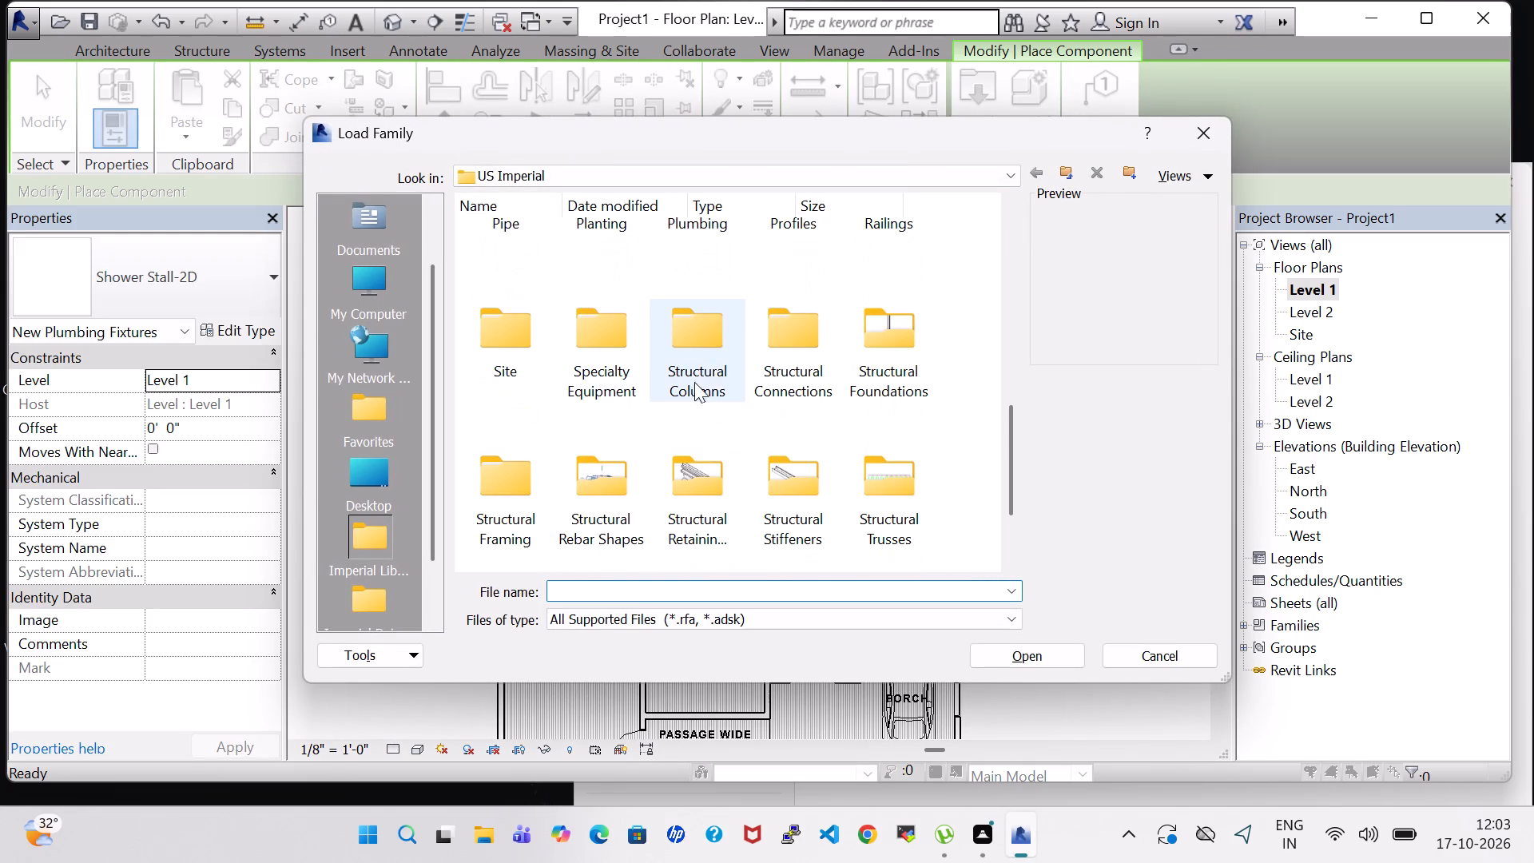
scroll(713, 362, down, 1)
scroll(707, 362, up, 1)
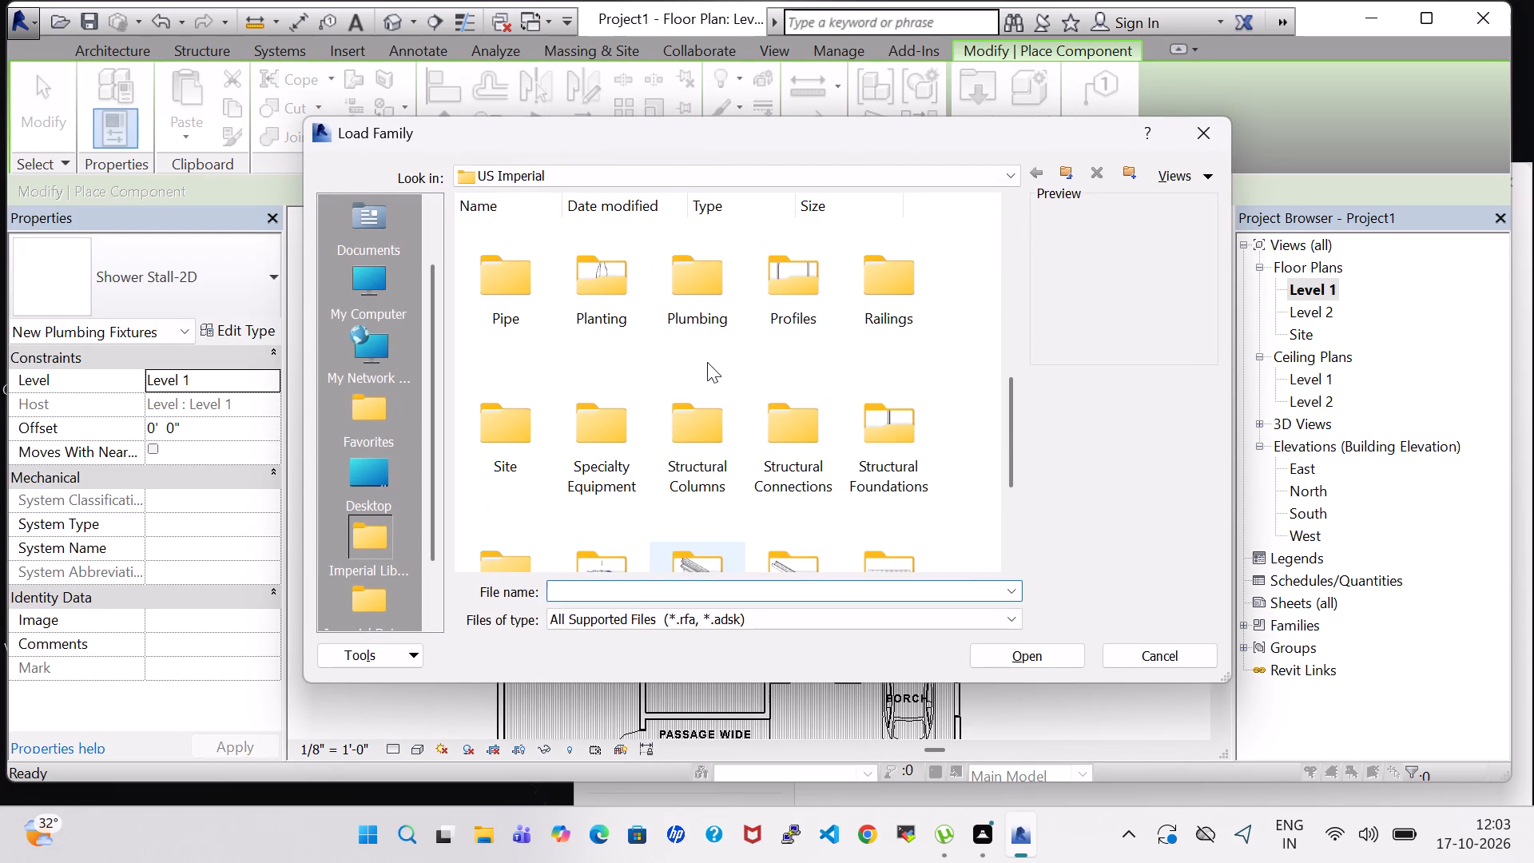
double_click(709, 306)
double_click(489, 251)
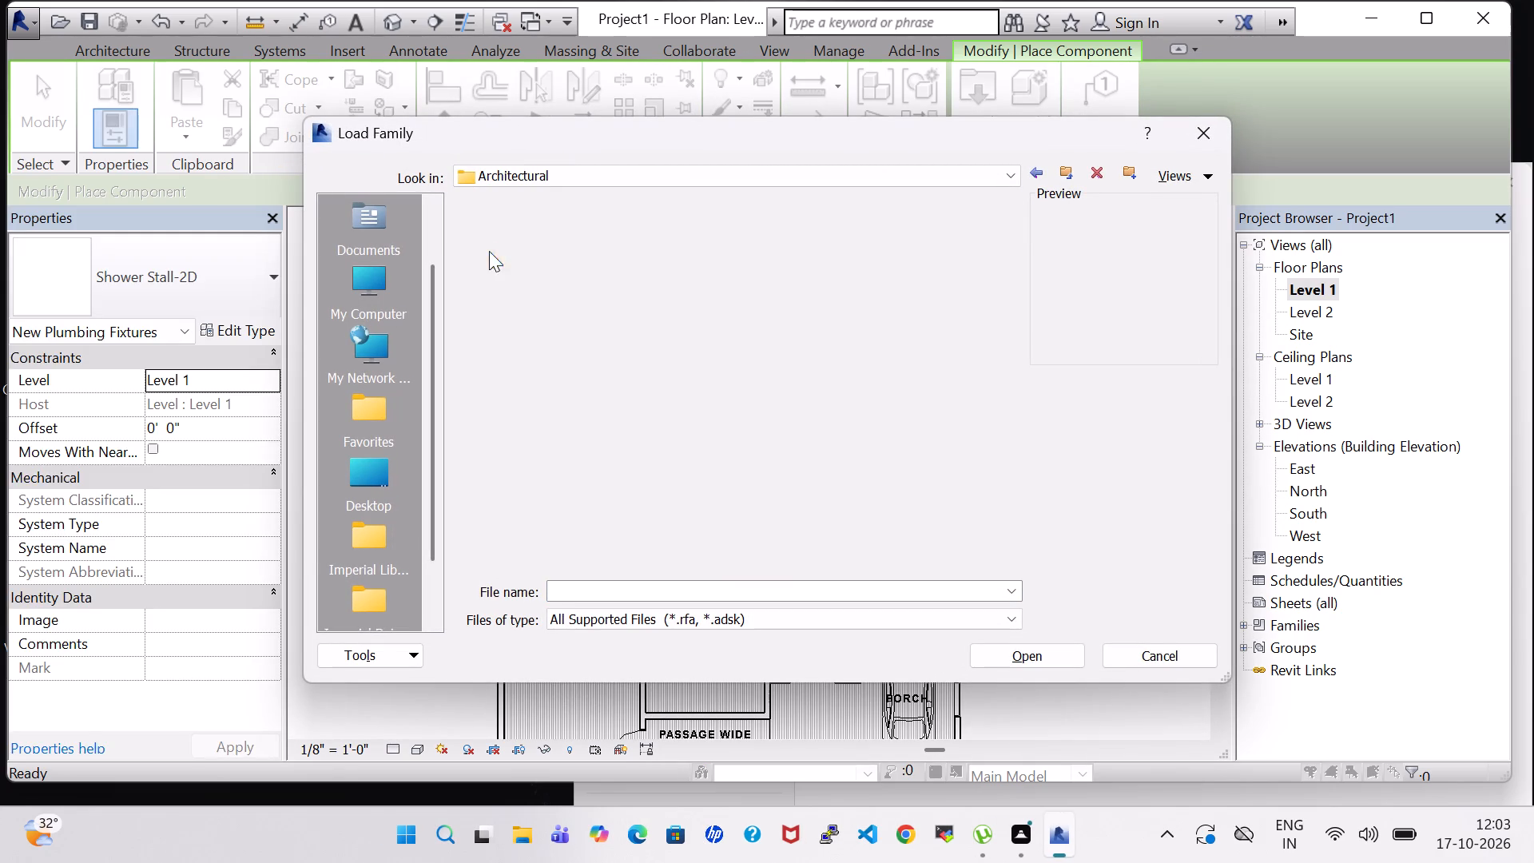
double_click(626, 259)
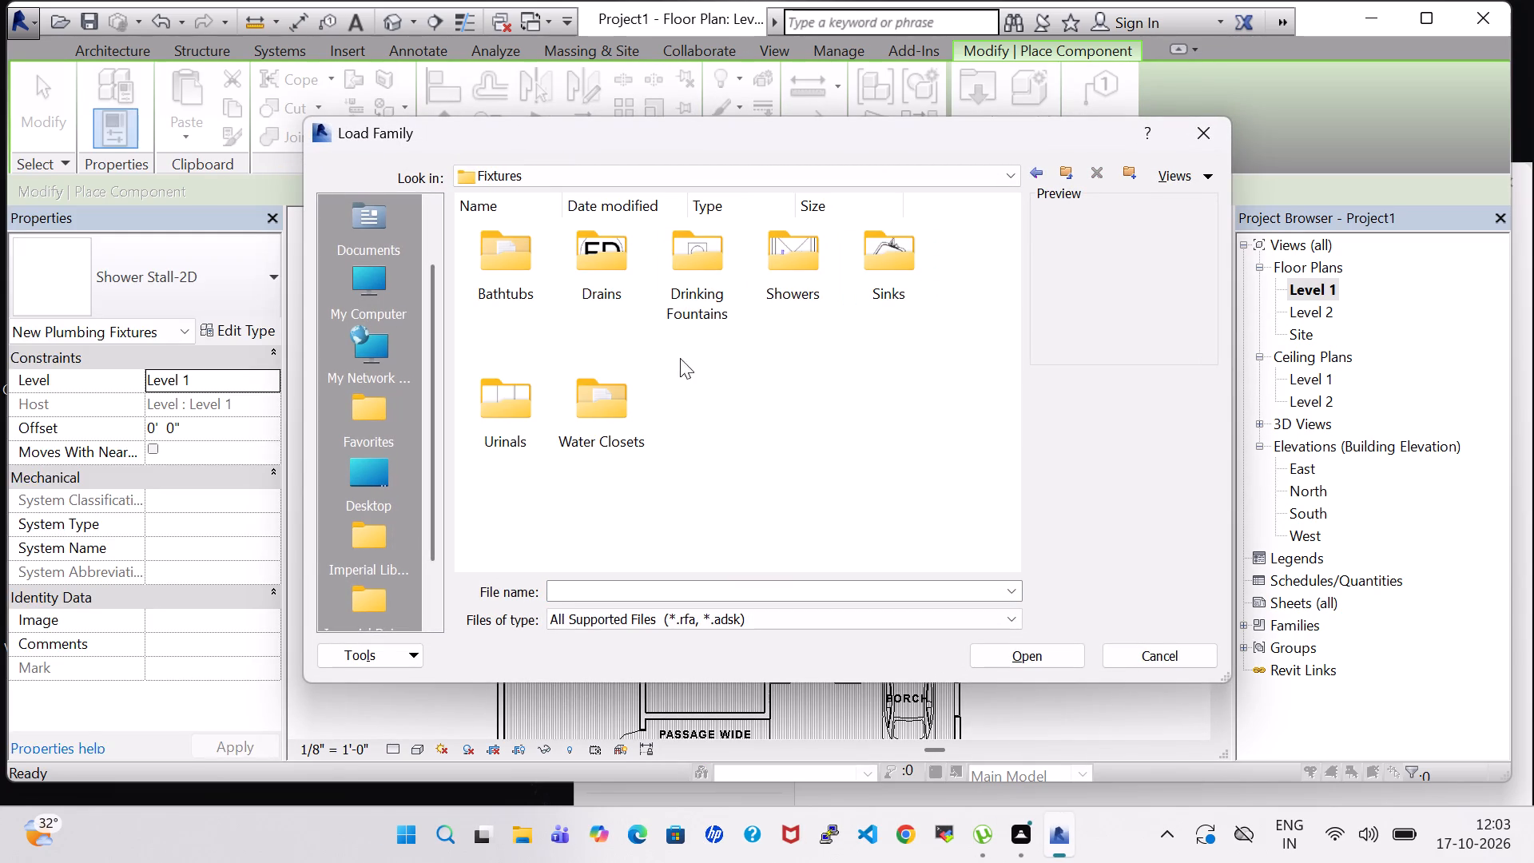
double_click(589, 391)
click(787, 261)
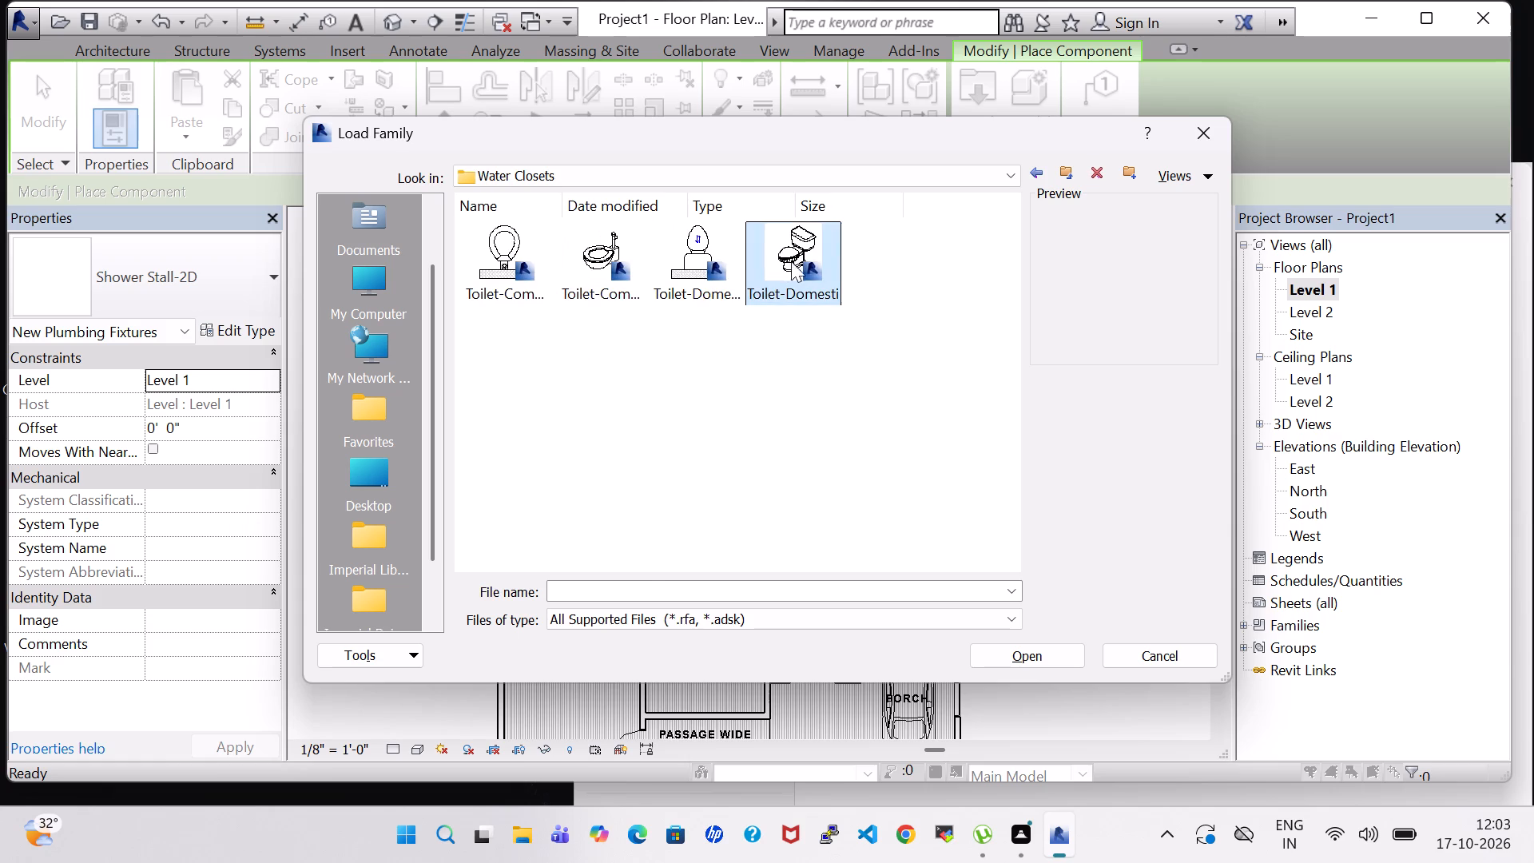
click(1019, 649)
Place the Toilet-Domestic-3D in the lobby-side bath beside the tub, rotated so its tank backs onto the T.V. lounge wall.
scroll(697, 499, up, 8)
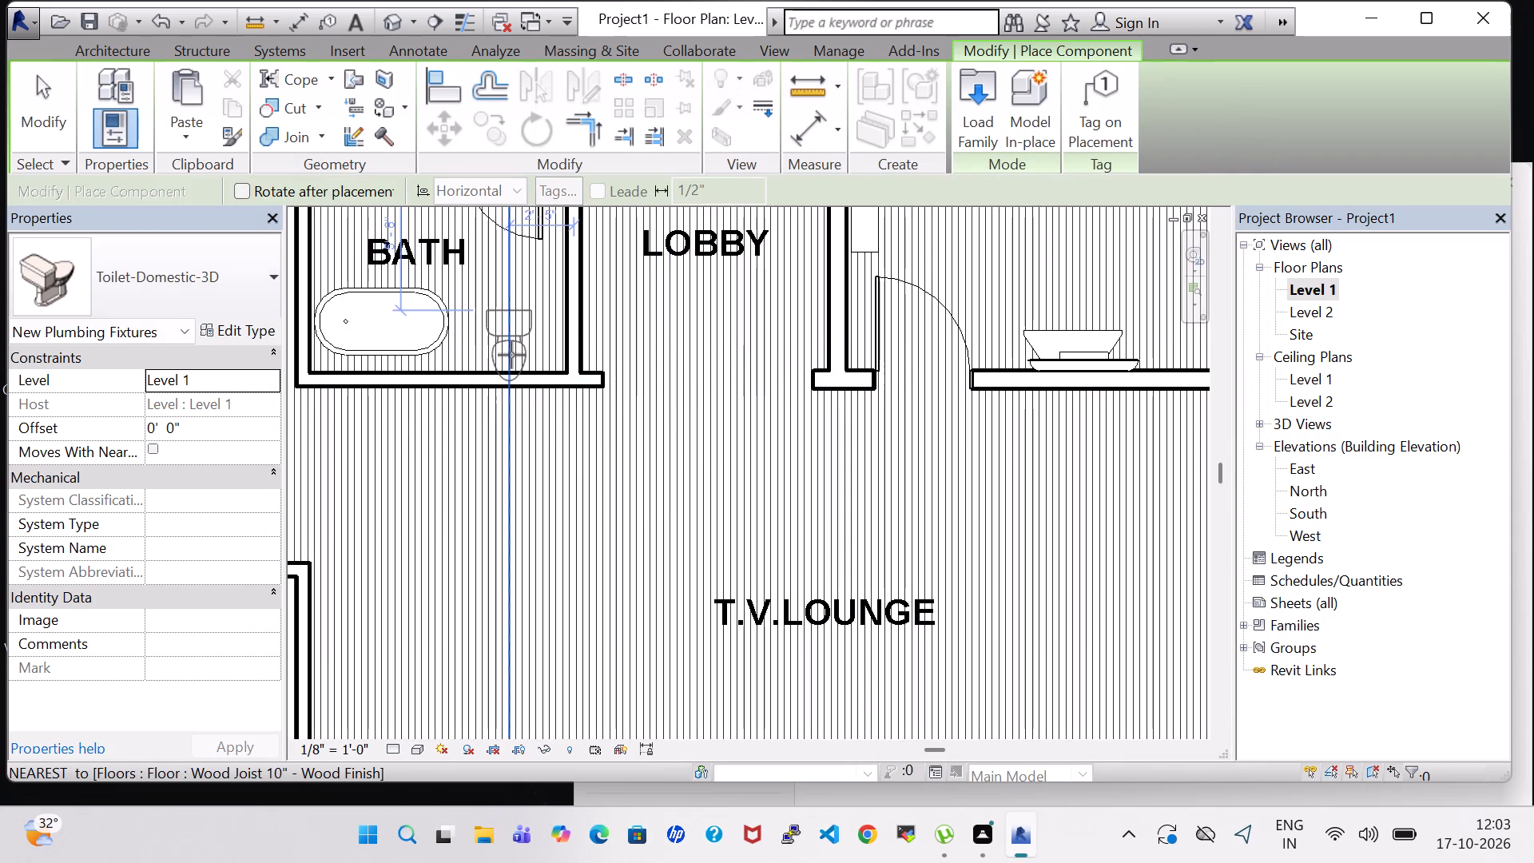
key(space)
key(space)
key(space)
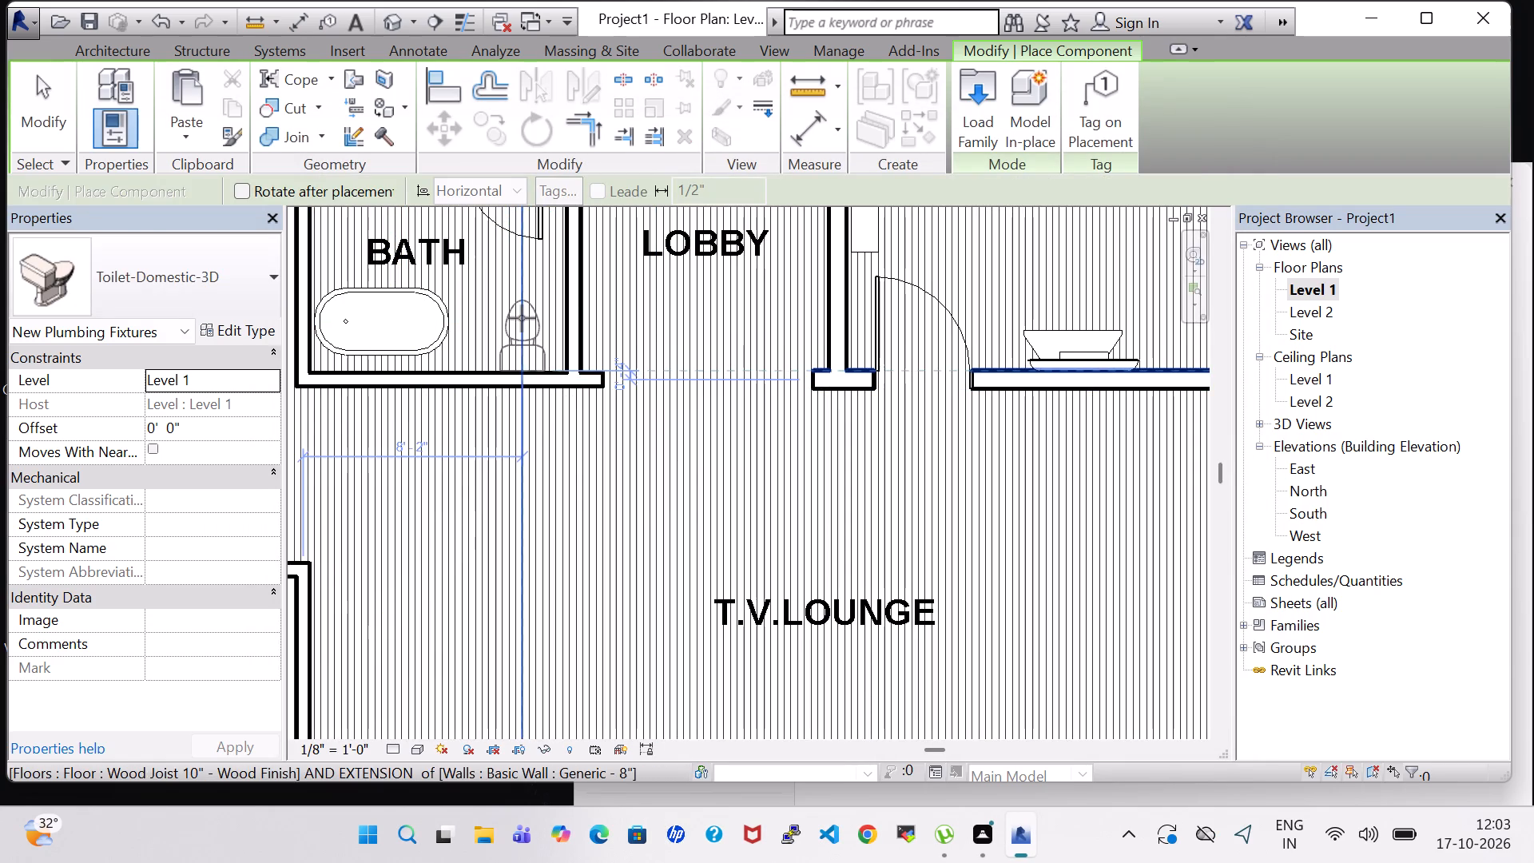
click(517, 318)
Place a second Toilet-Domestic-3D in the dressing-room-side bath beside the tub, with its tank against the open-area wall.
middle_drag(586, 316, 590, 555)
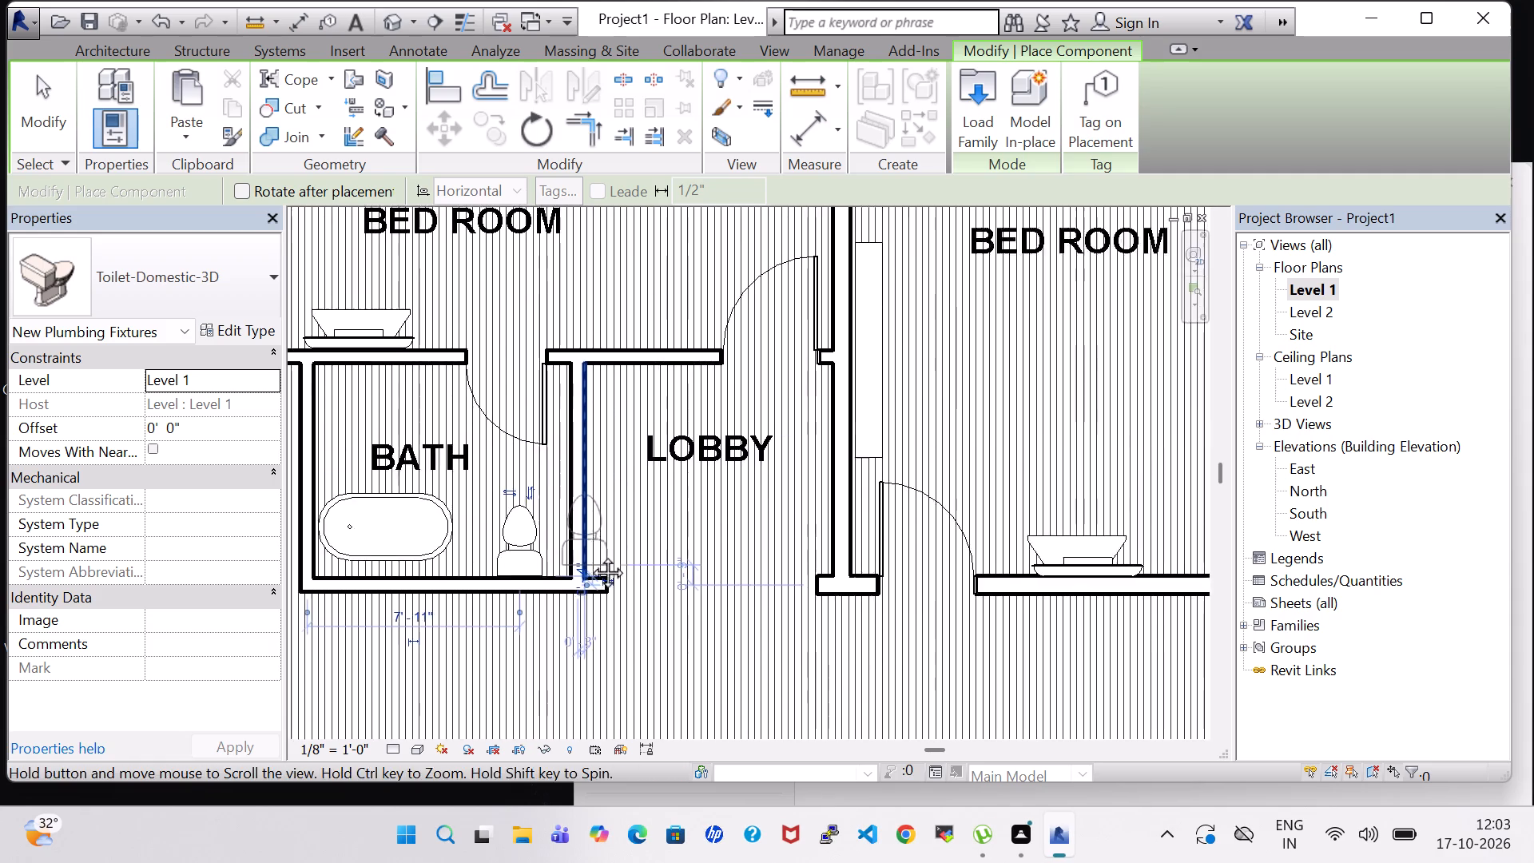
middle_drag(590, 555, 587, 560)
scroll(911, 405, down, 3)
middle_drag(984, 399, 542, 511)
scroll(984, 399, down, 1)
scroll(741, 468, up, 2)
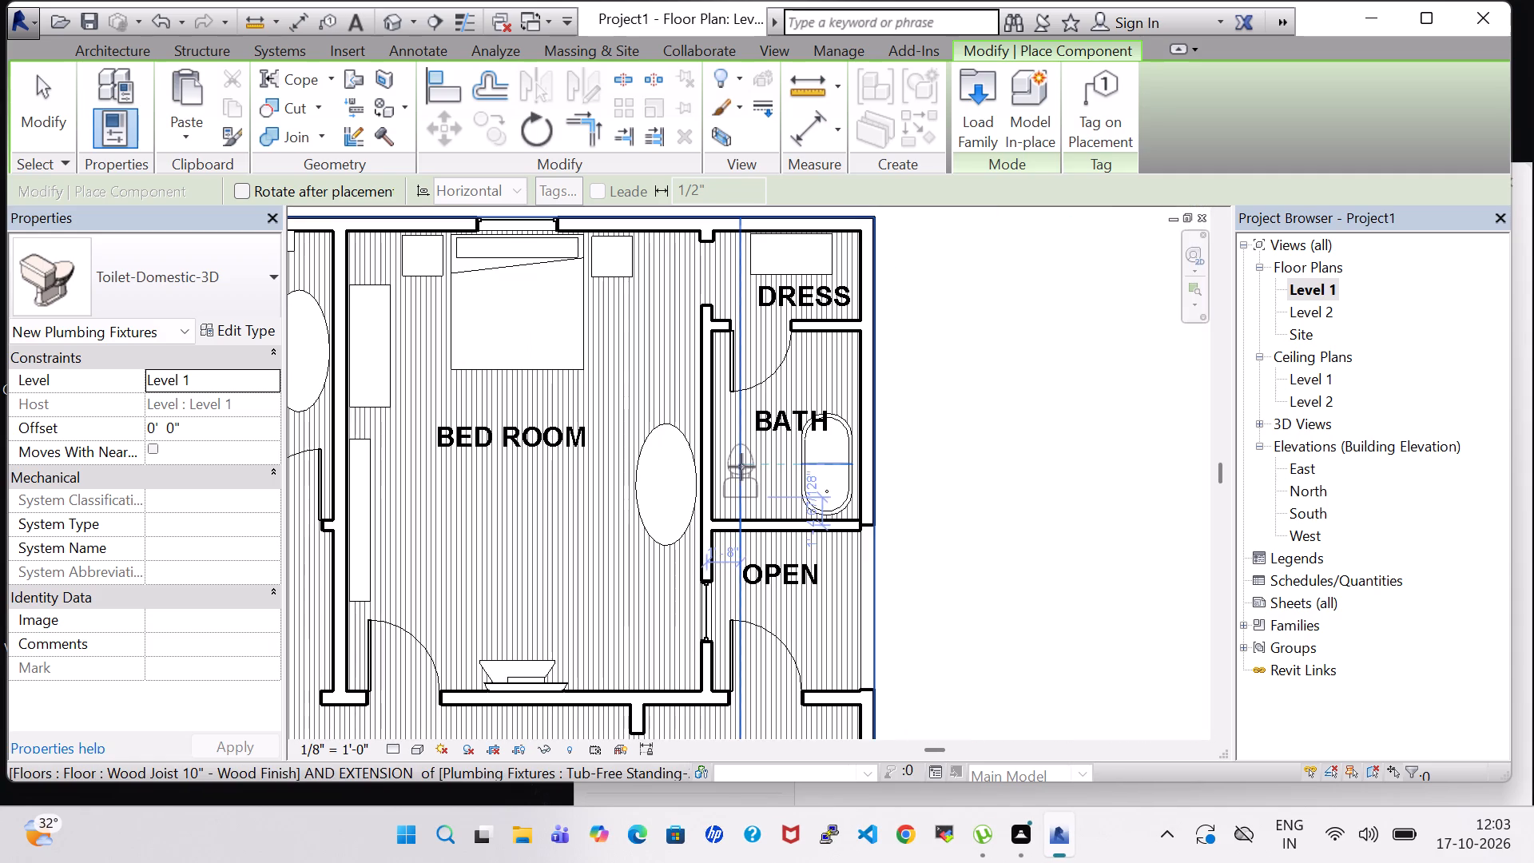
click(753, 487)
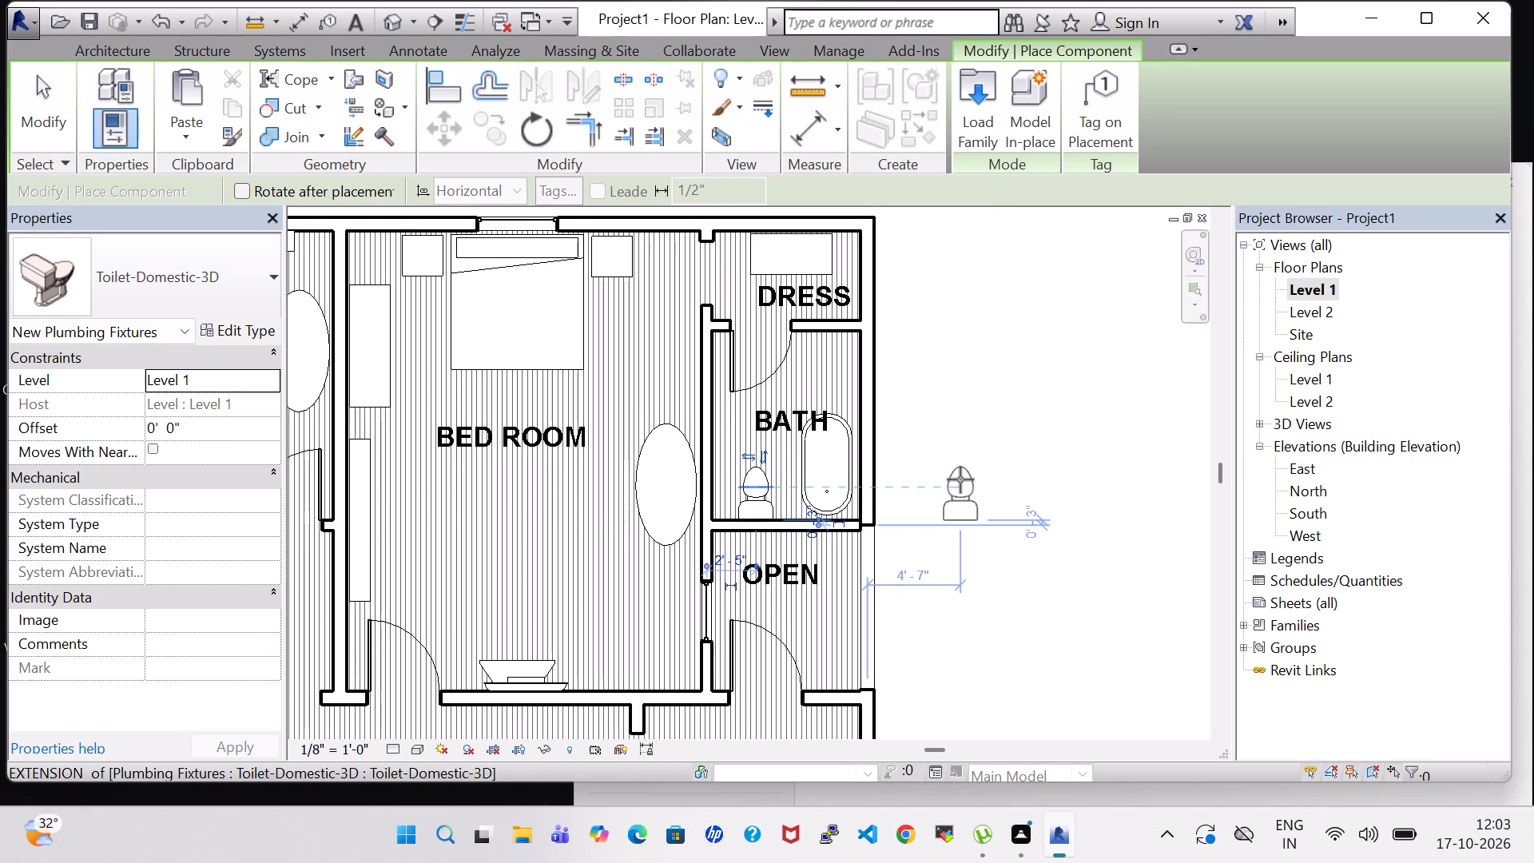
key(Escape)
key(Escape)
Check the toilets and other fixtures of both baths in the 3D view from above.
click(385, 32)
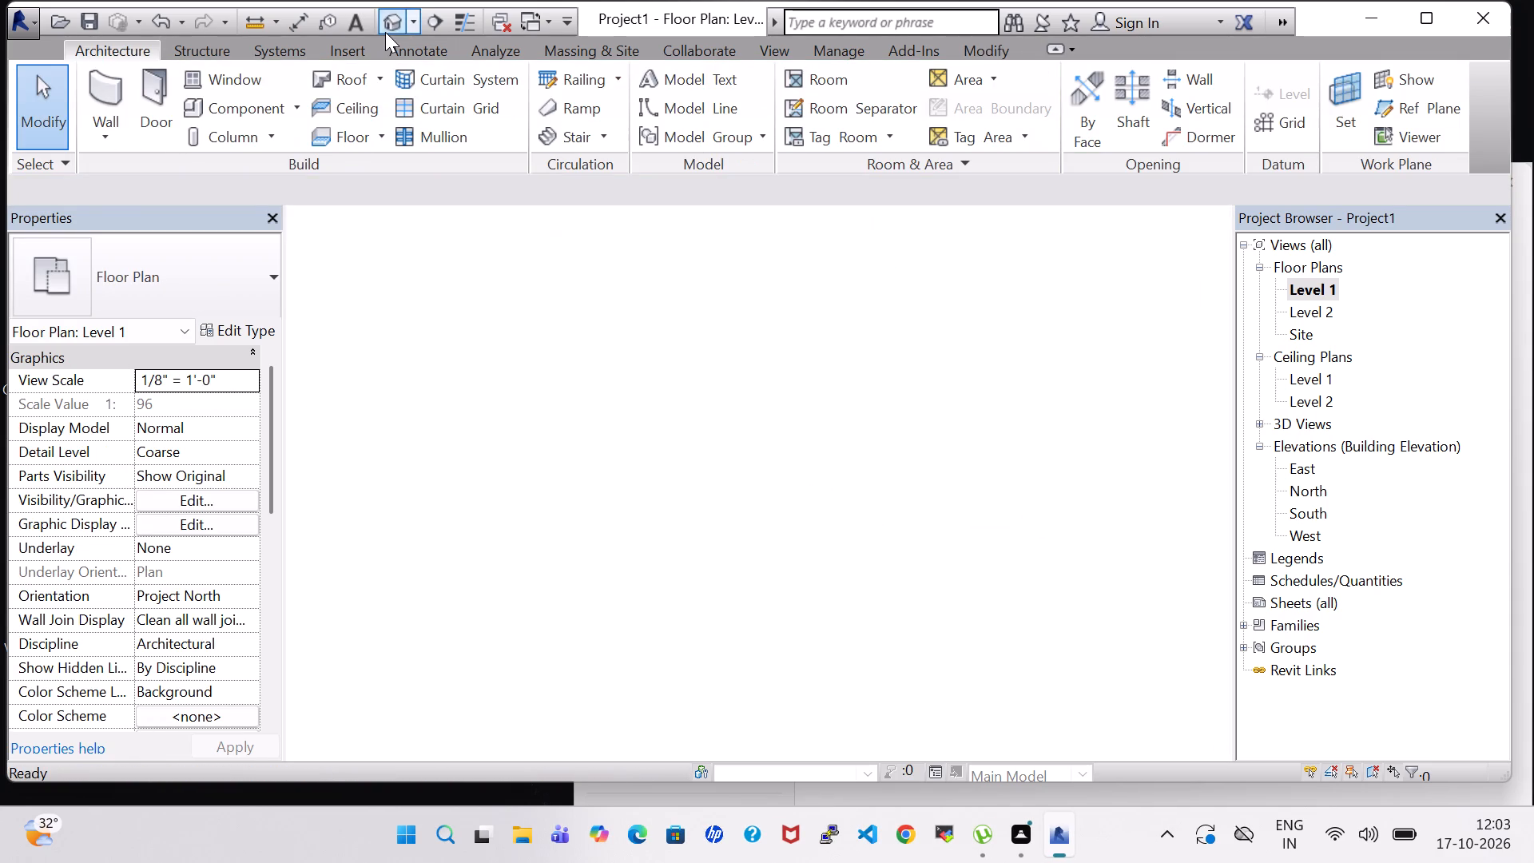
scroll(745, 394, down, 2)
shift+middle_drag(624, 495, 637, 527)
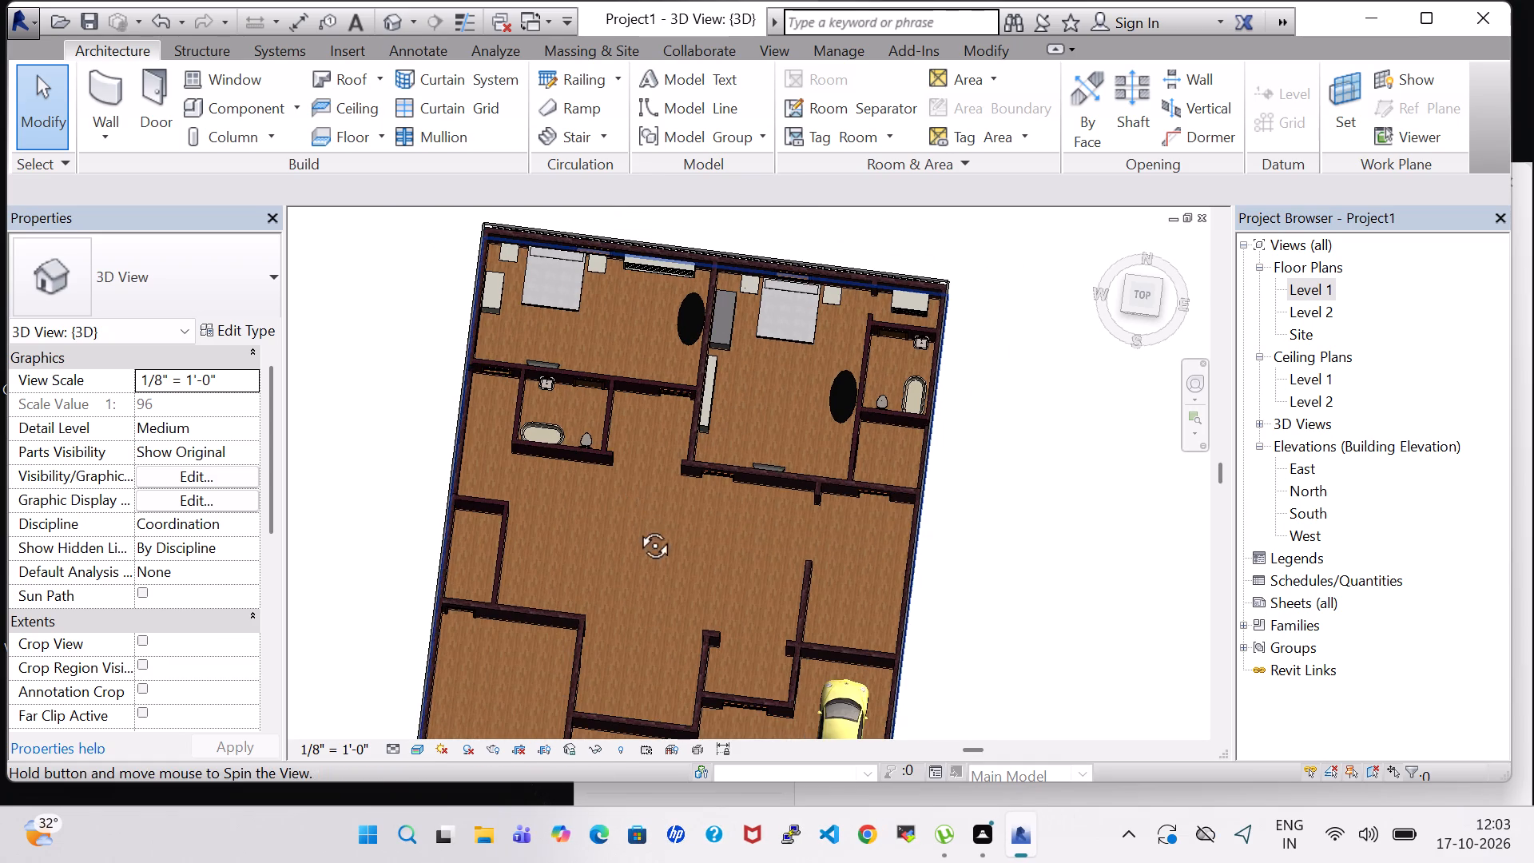
shift+middle_drag(637, 527, 669, 586)
middle_drag(636, 573, 608, 421)
shift+middle_click(608, 418)
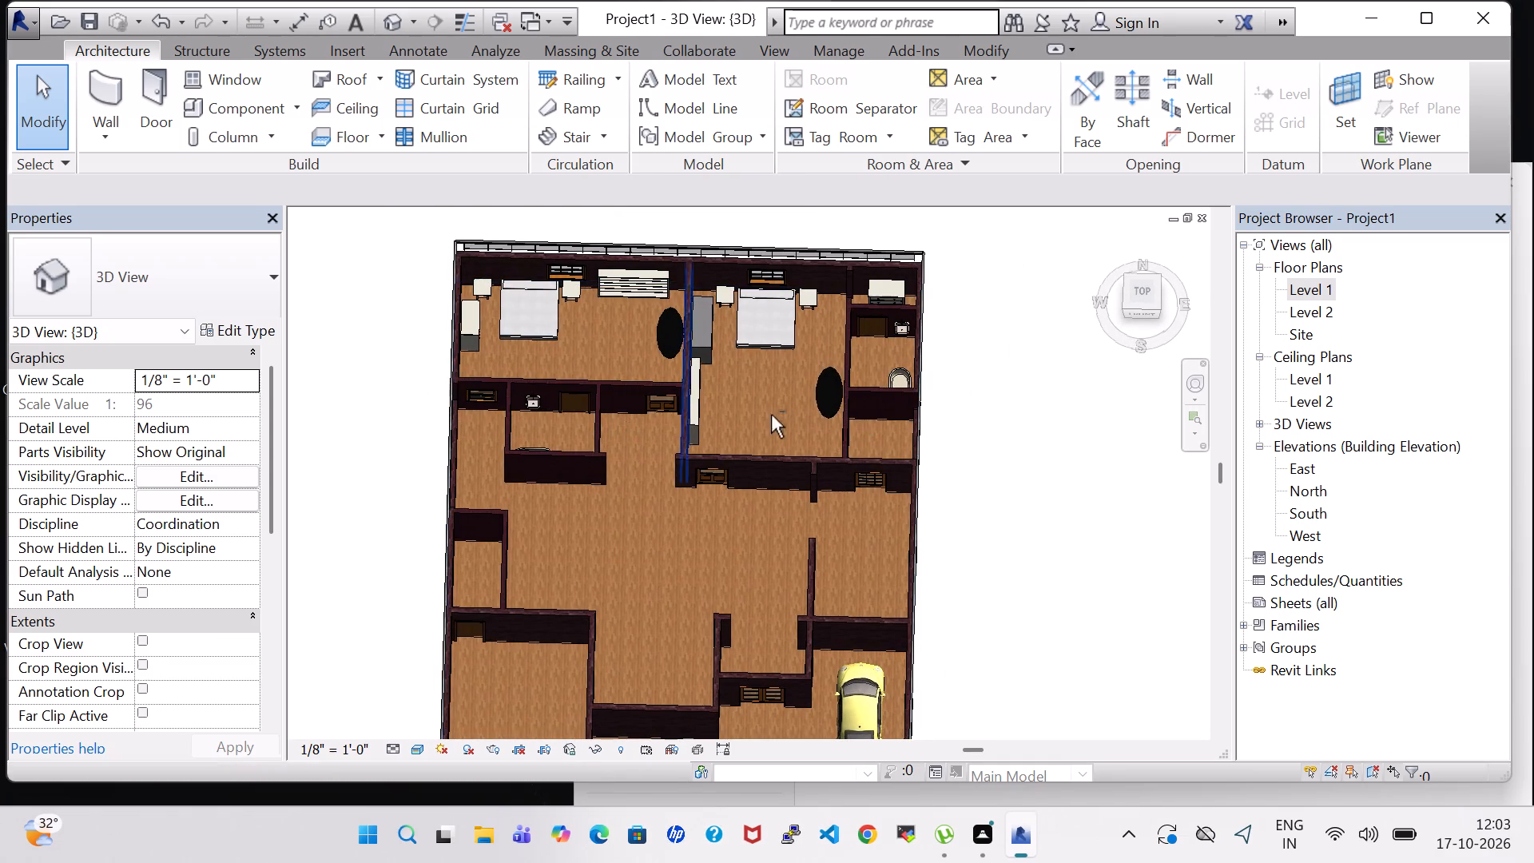
Examine the furnished rooms and baths in the Level 1 plan and in the 3D view from several sides.
shift+middle_drag(940, 412, 896, 459)
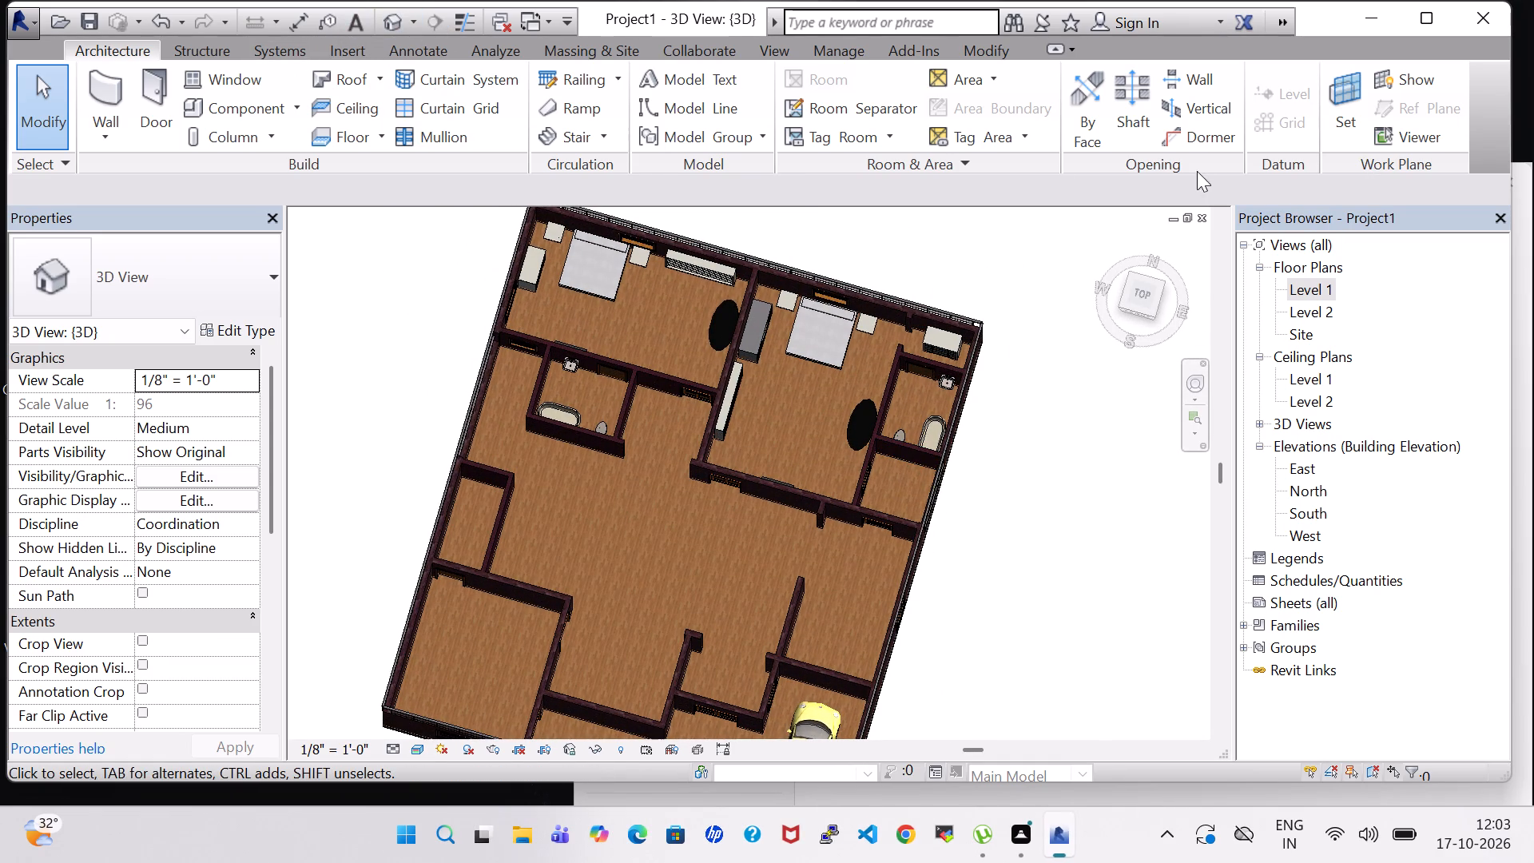
double_click(1324, 290)
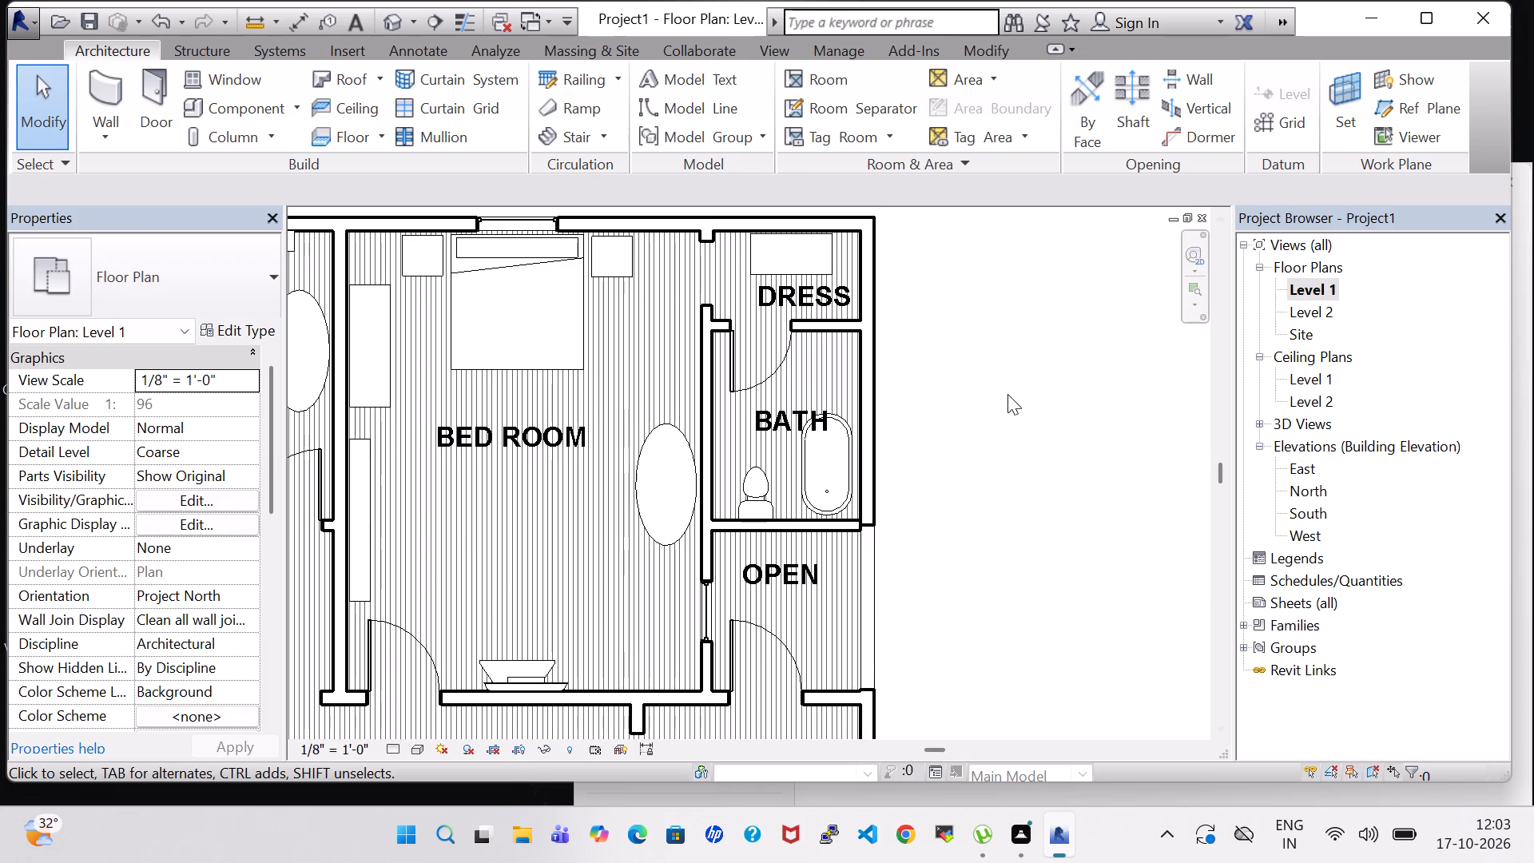
scroll(992, 396, down, 4)
middle_drag(992, 396, 1006, 372)
scroll(992, 394, down, 2)
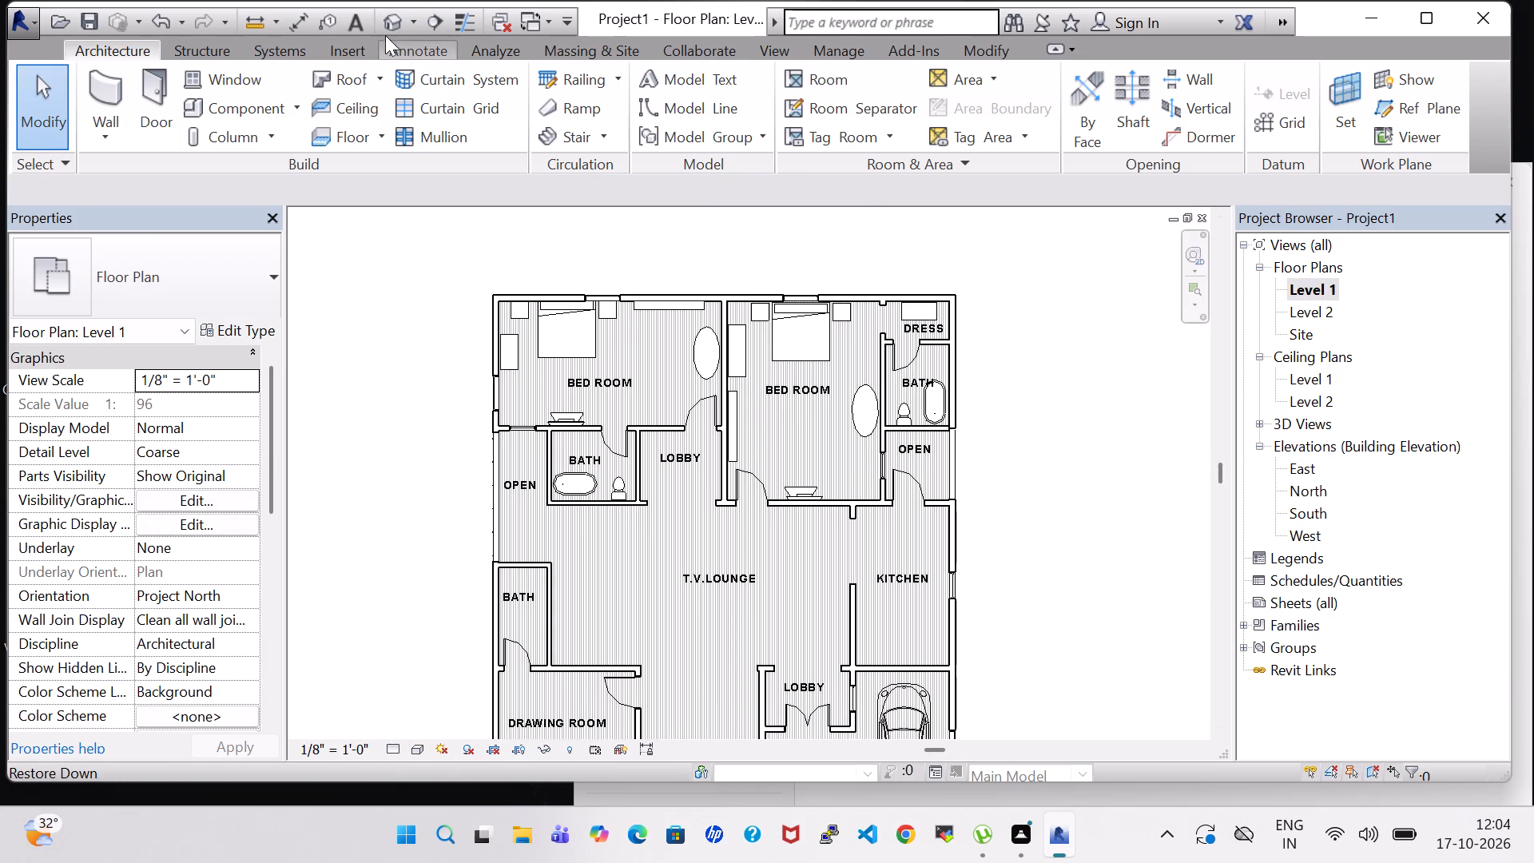
click(385, 26)
shift+middle_drag(407, 386, 570, 332)
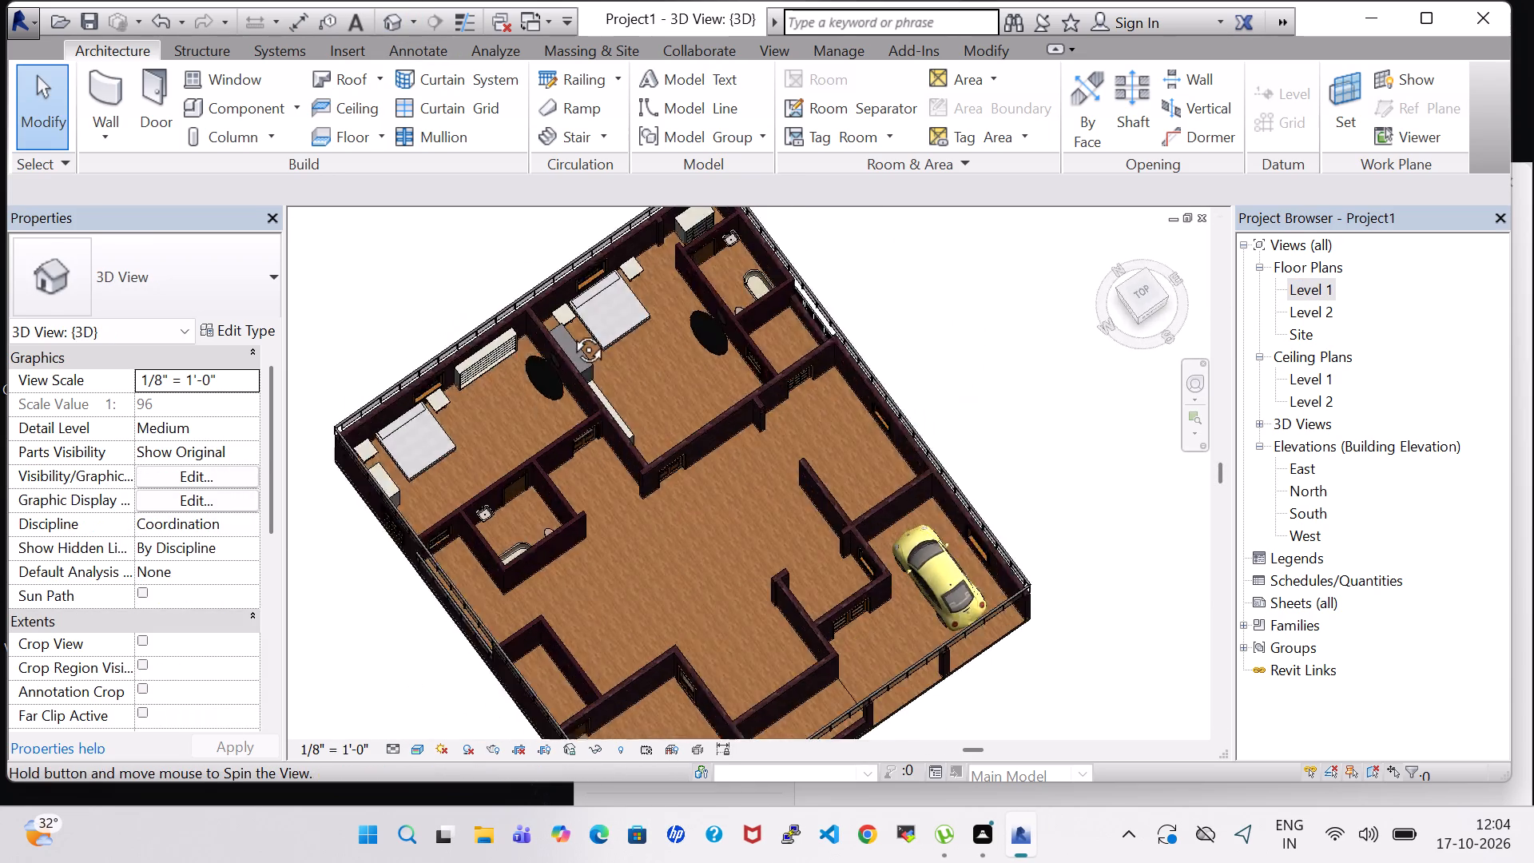
shift+middle_drag(570, 332, 578, 291)
shift+middle_drag(940, 298, 805, 302)
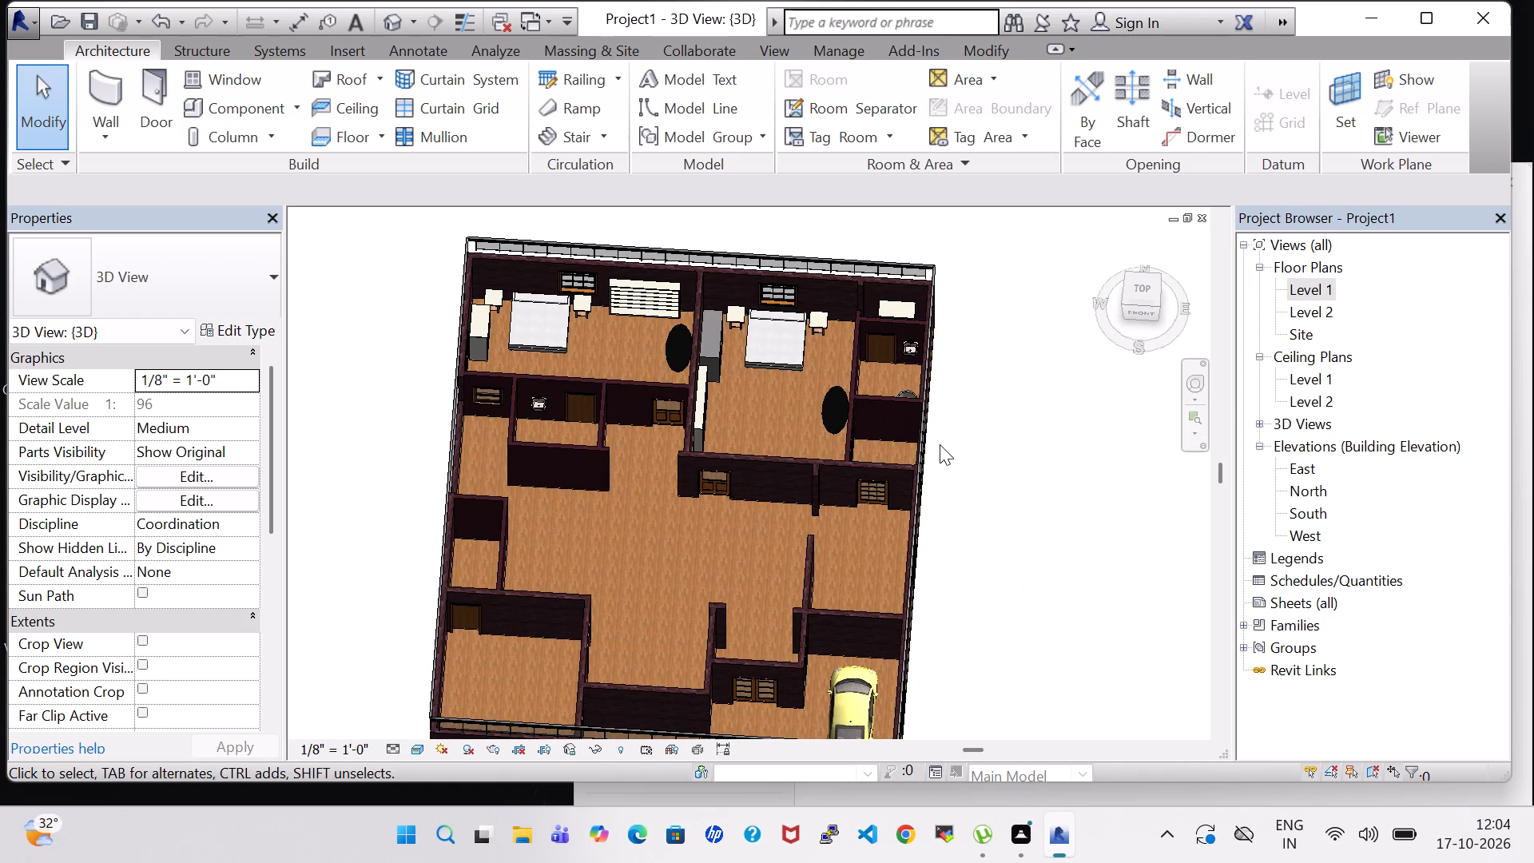
shift+middle_drag(1003, 487, 766, 333)
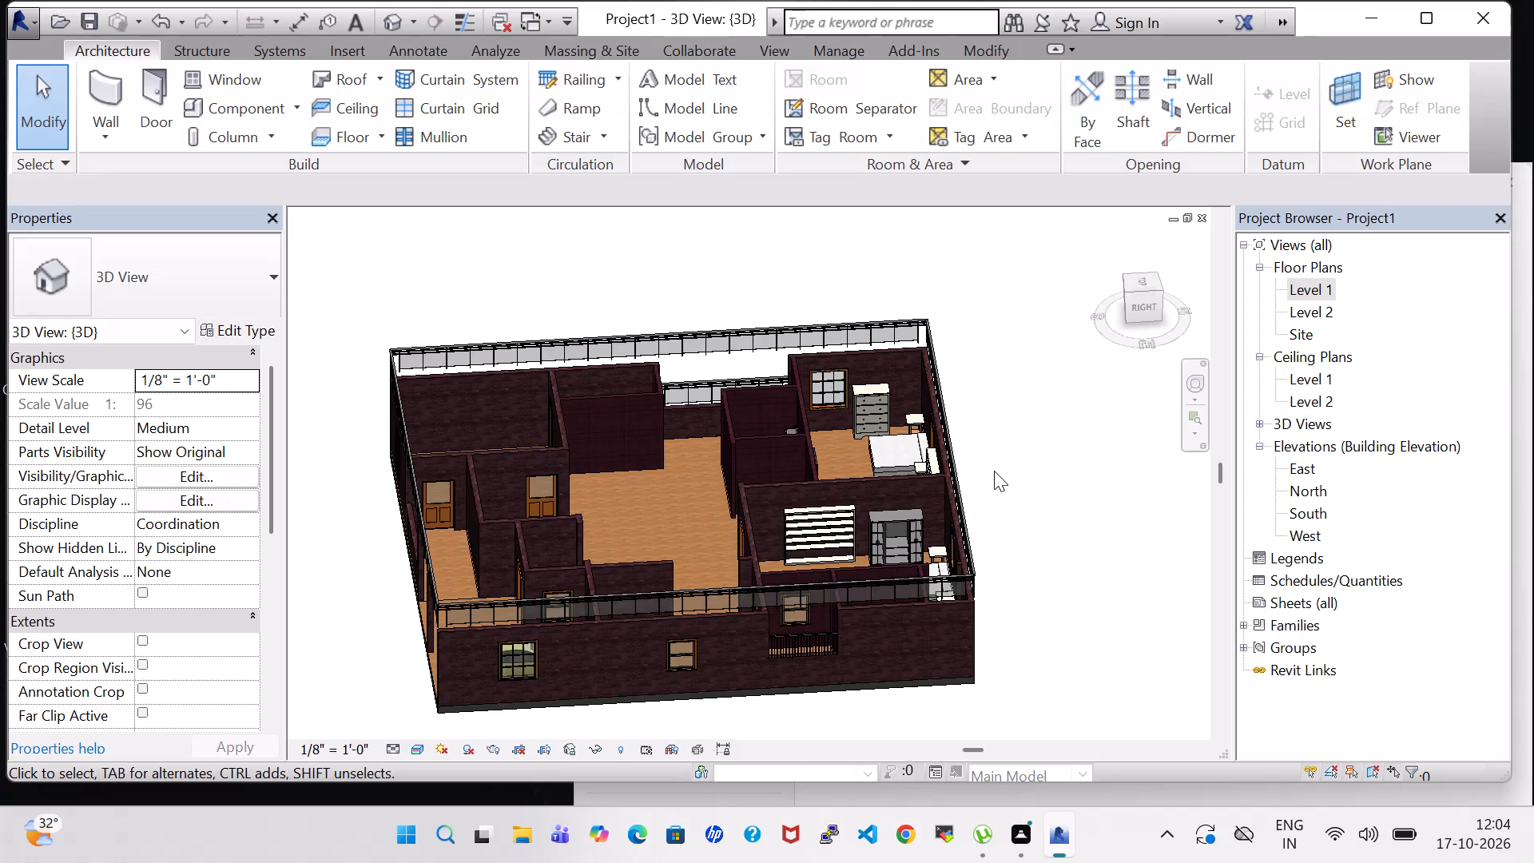
shift+middle_drag(994, 471, 986, 595)
shift+middle_drag(1002, 567, 1007, 531)
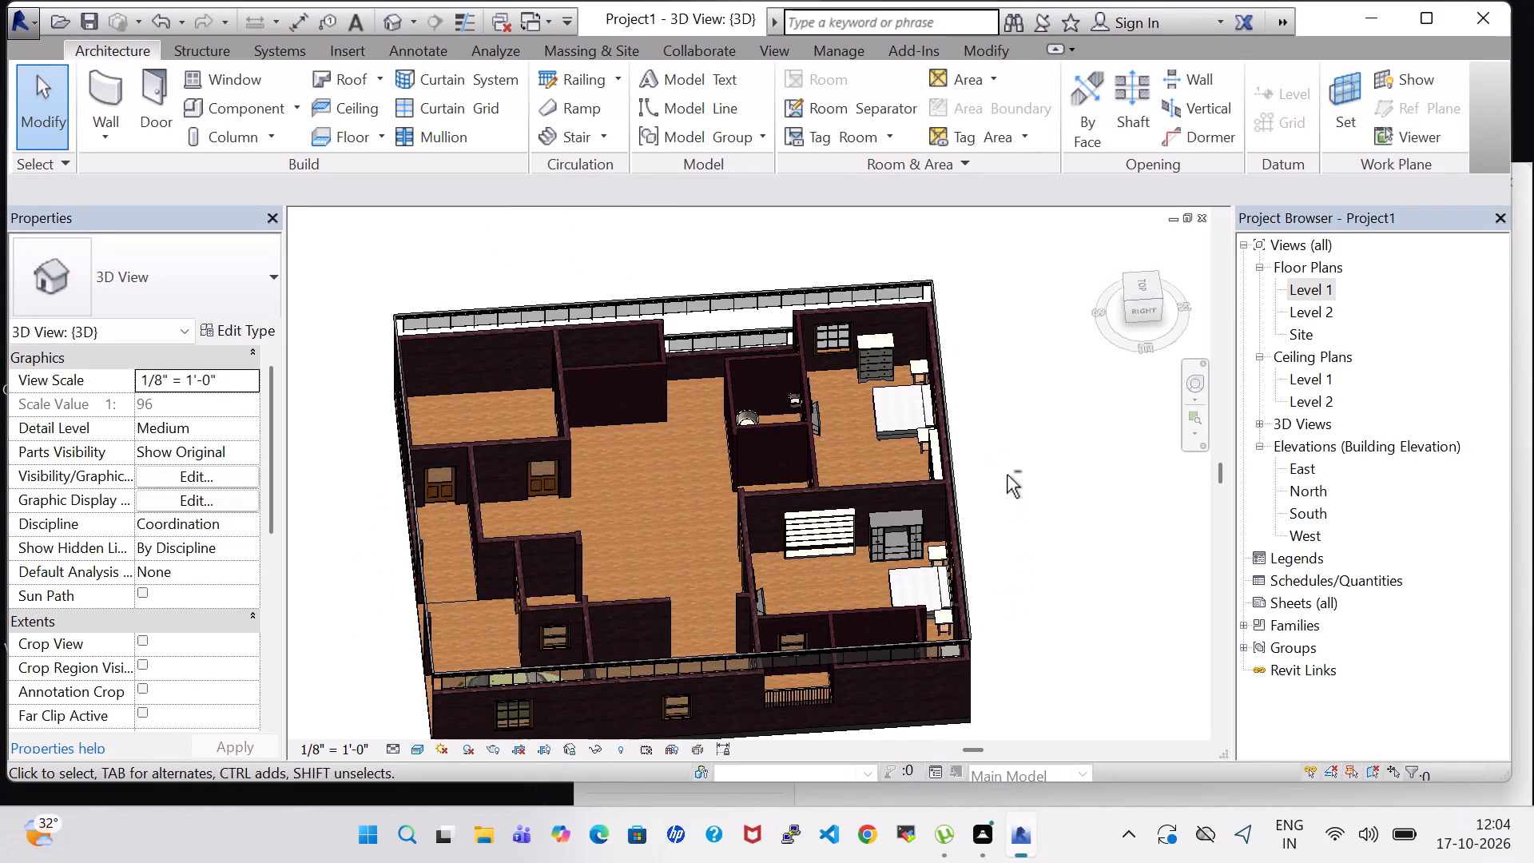
Load the Transom with Trim window family from the Windows library for placement in the Level 1 plan.
double_click(1302, 283)
scroll(781, 324, down, 3)
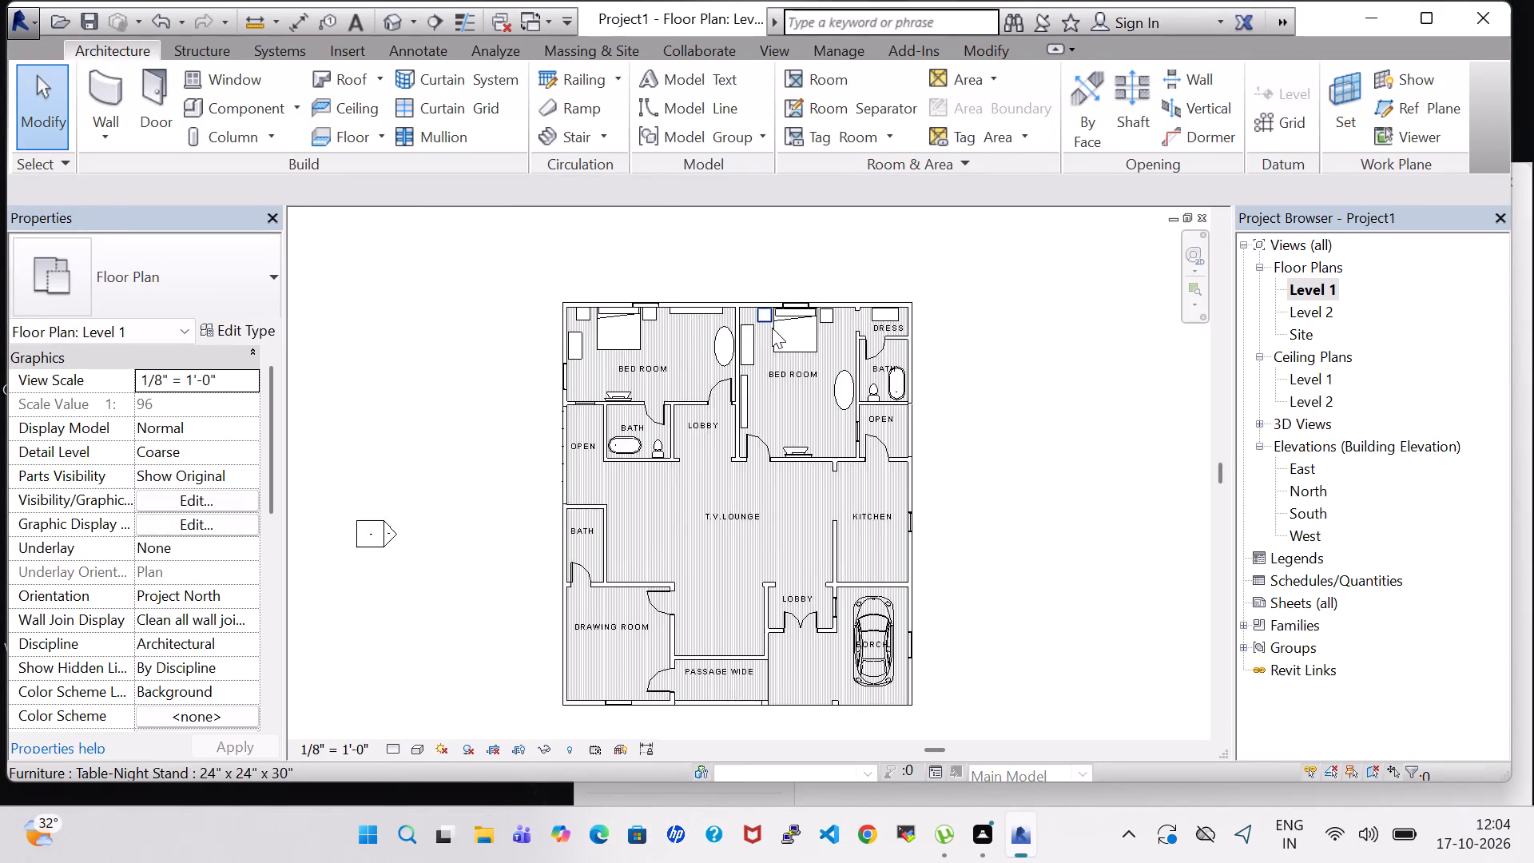
middle_drag(939, 348, 896, 349)
scroll(896, 349, up, 1)
middle_drag(896, 349, 896, 327)
scroll(896, 327, up, 1)
click(208, 82)
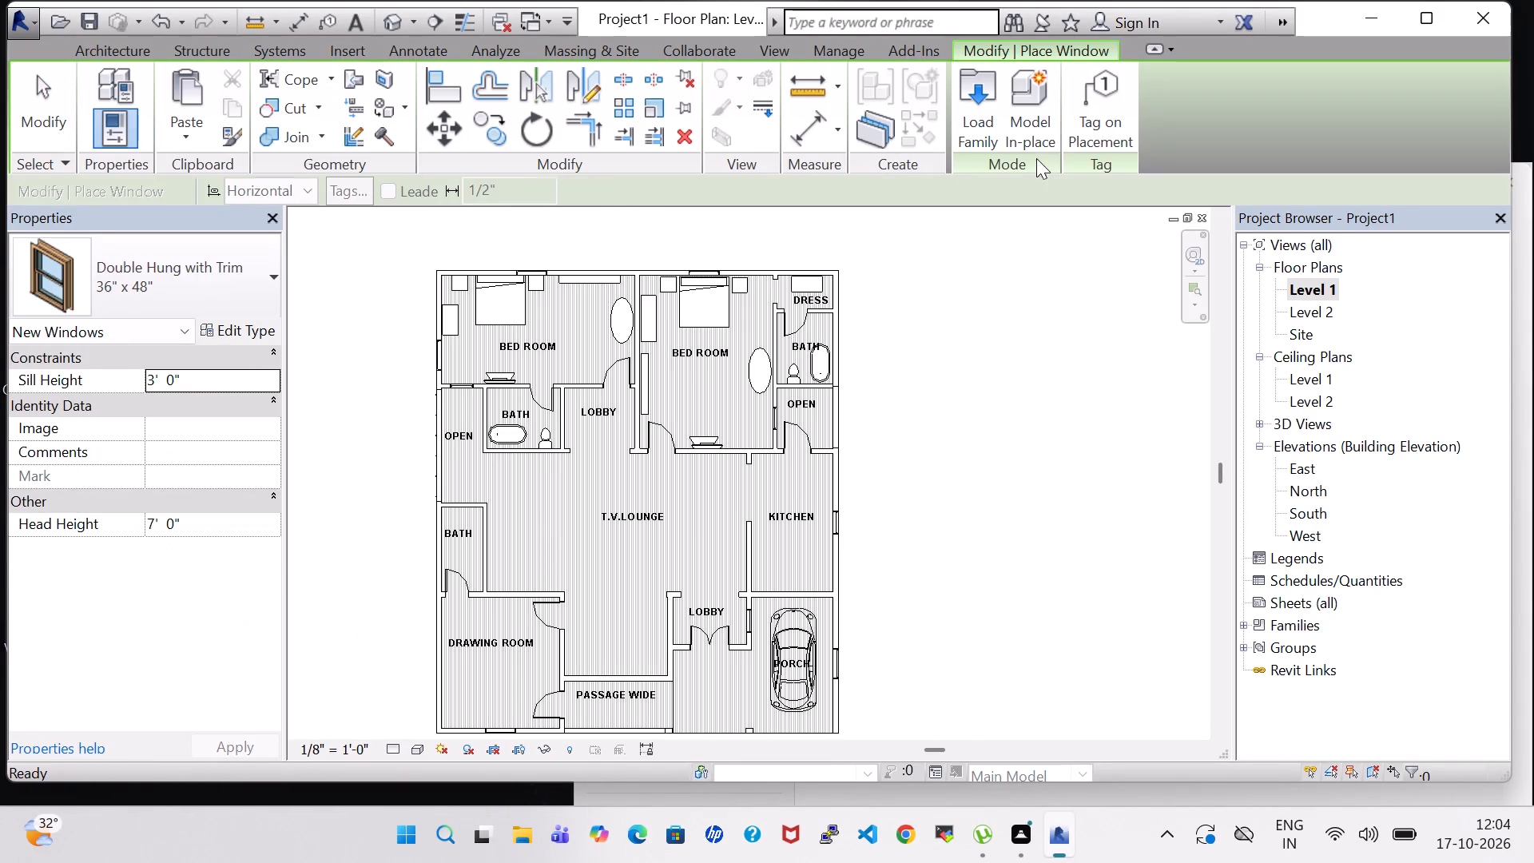
click(979, 119)
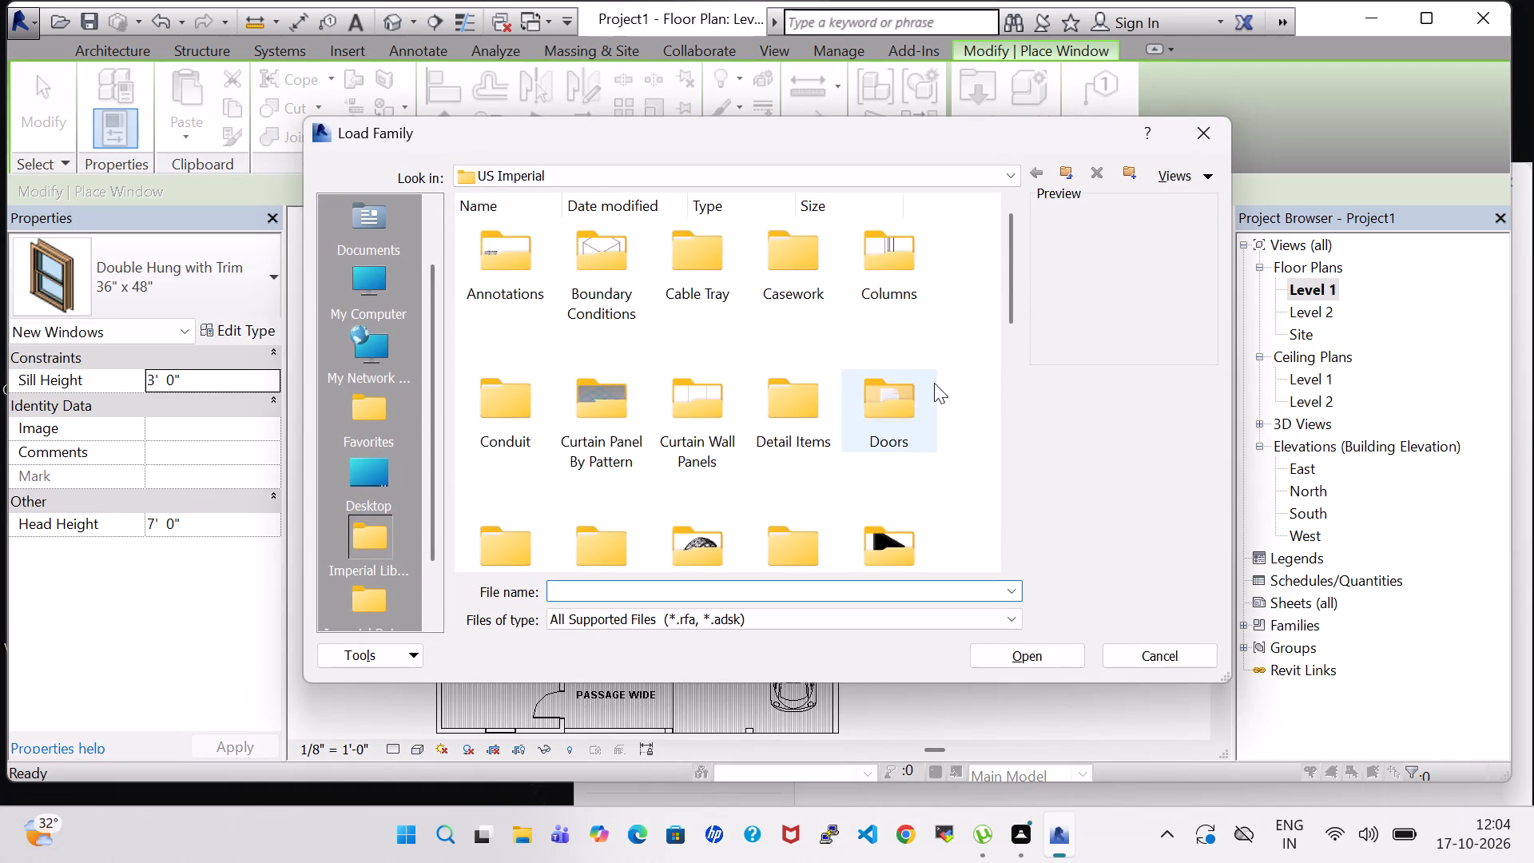
scroll(934, 383, down, 1)
scroll(886, 338, down, 3)
double_click(688, 487)
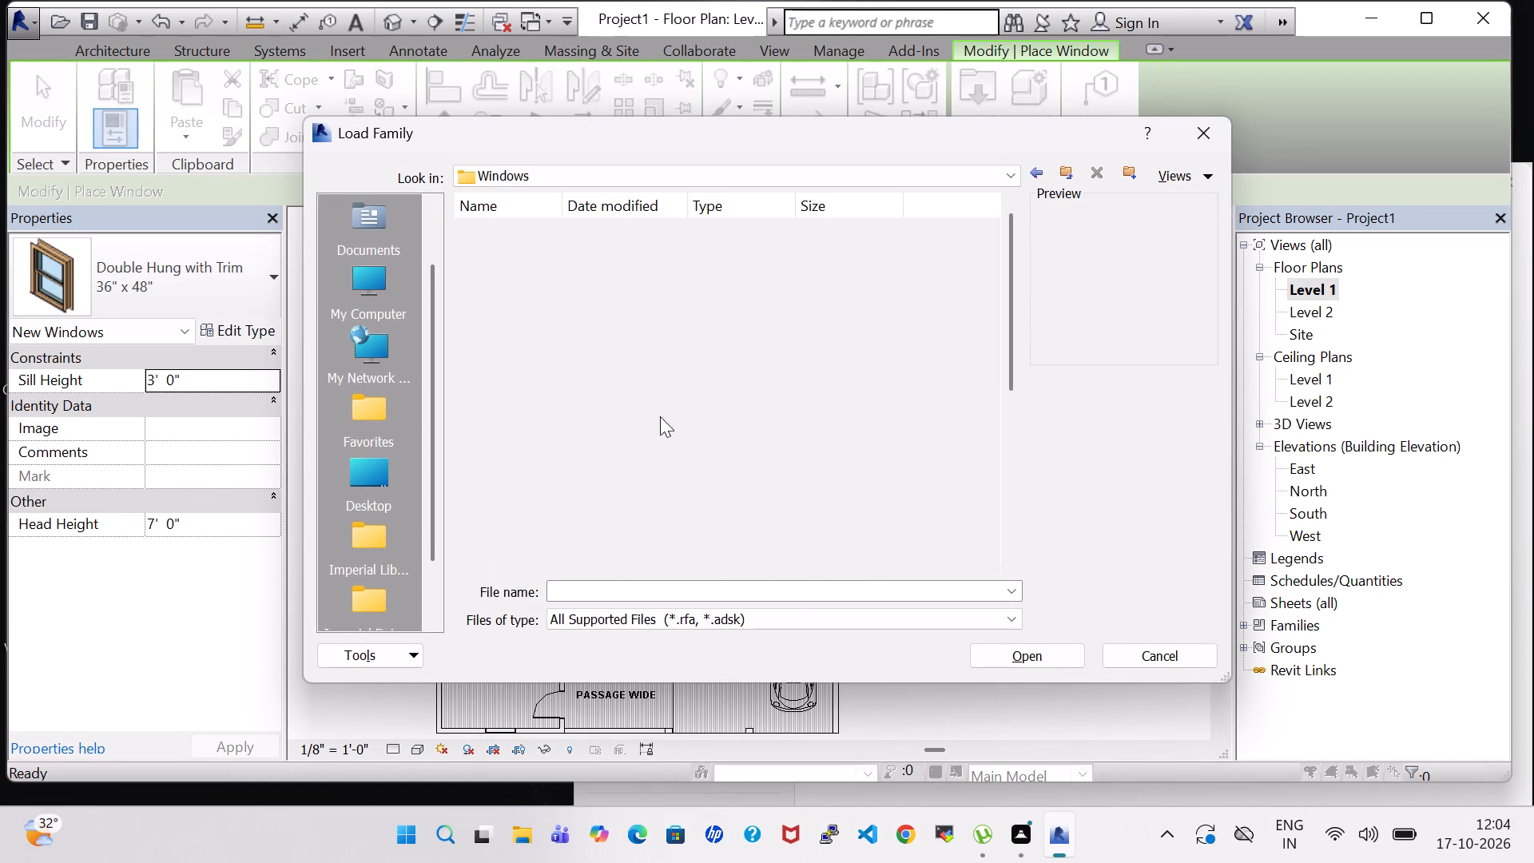
scroll(683, 342, down, 2)
click(761, 378)
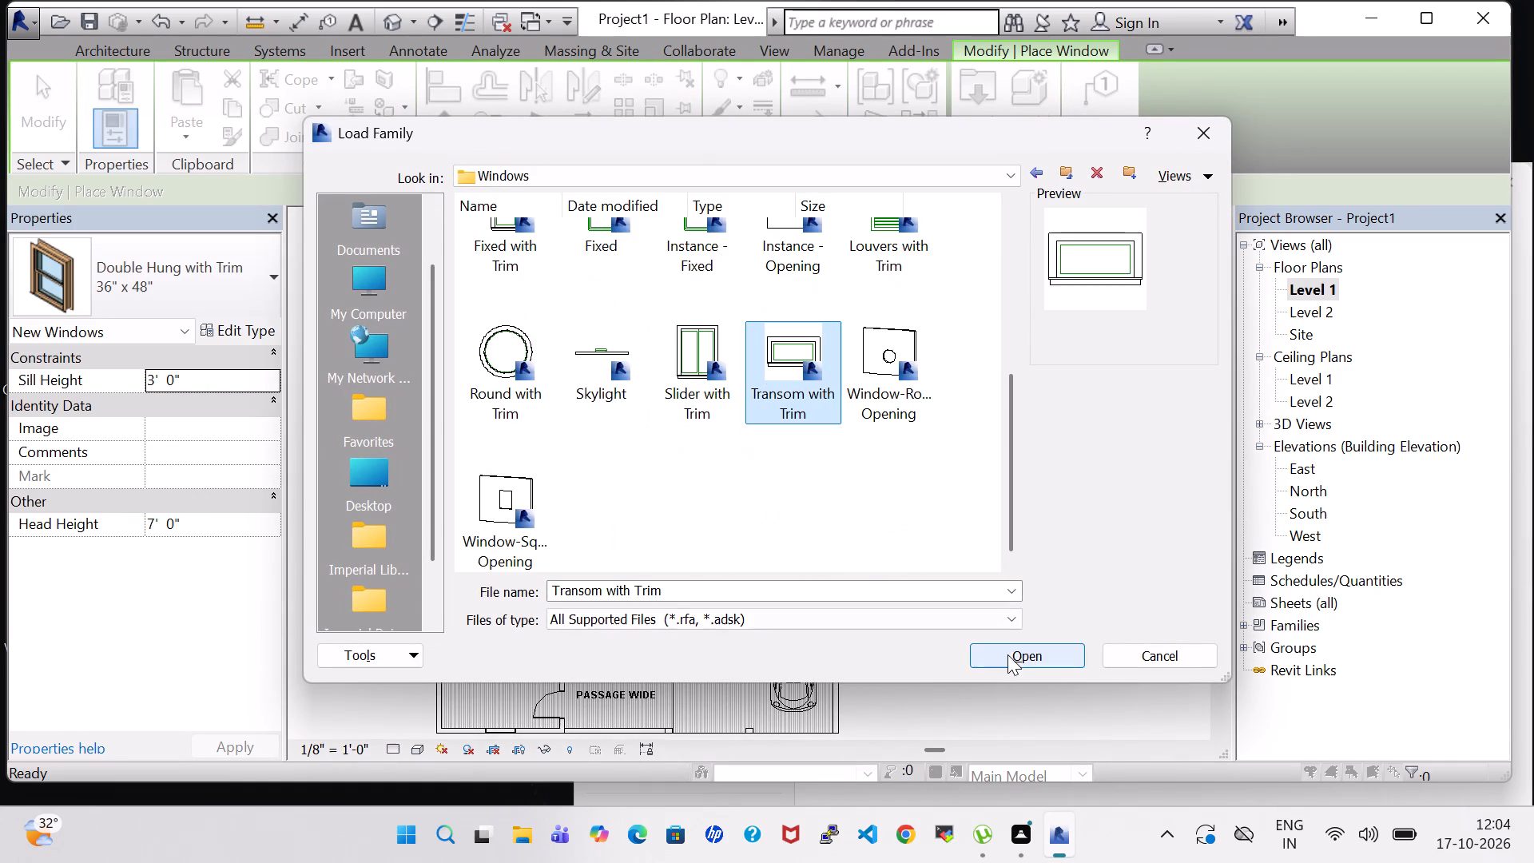
click(1008, 654)
Place 24" x 24" Transom with Trim windows in the lobby-side bath's open-area wall and the dressing-side bath's exterior wall.
scroll(523, 420, up, 5)
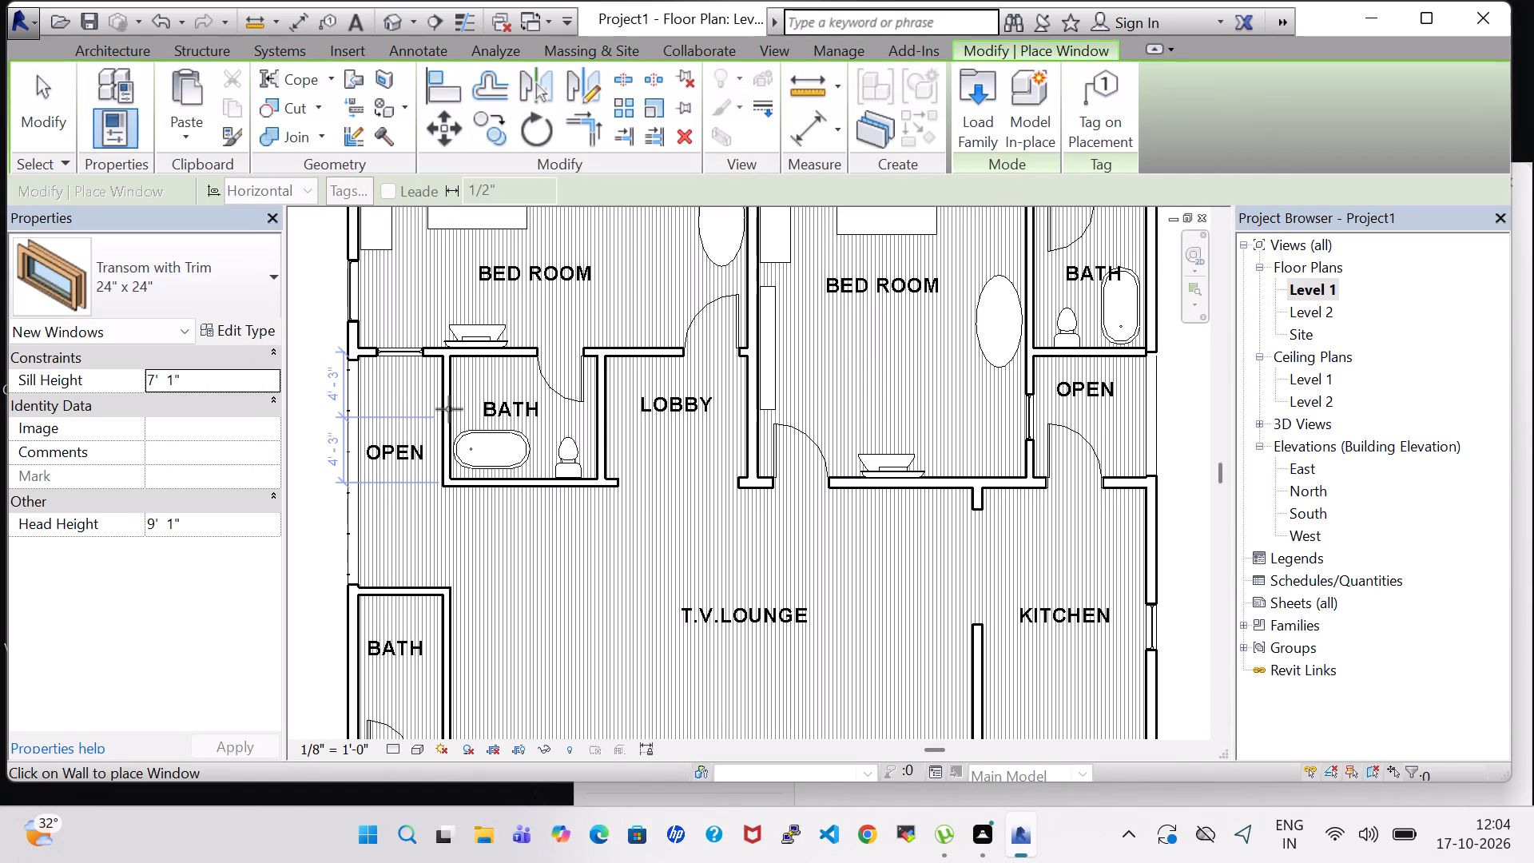
click(448, 412)
middle_drag(883, 400, 638, 523)
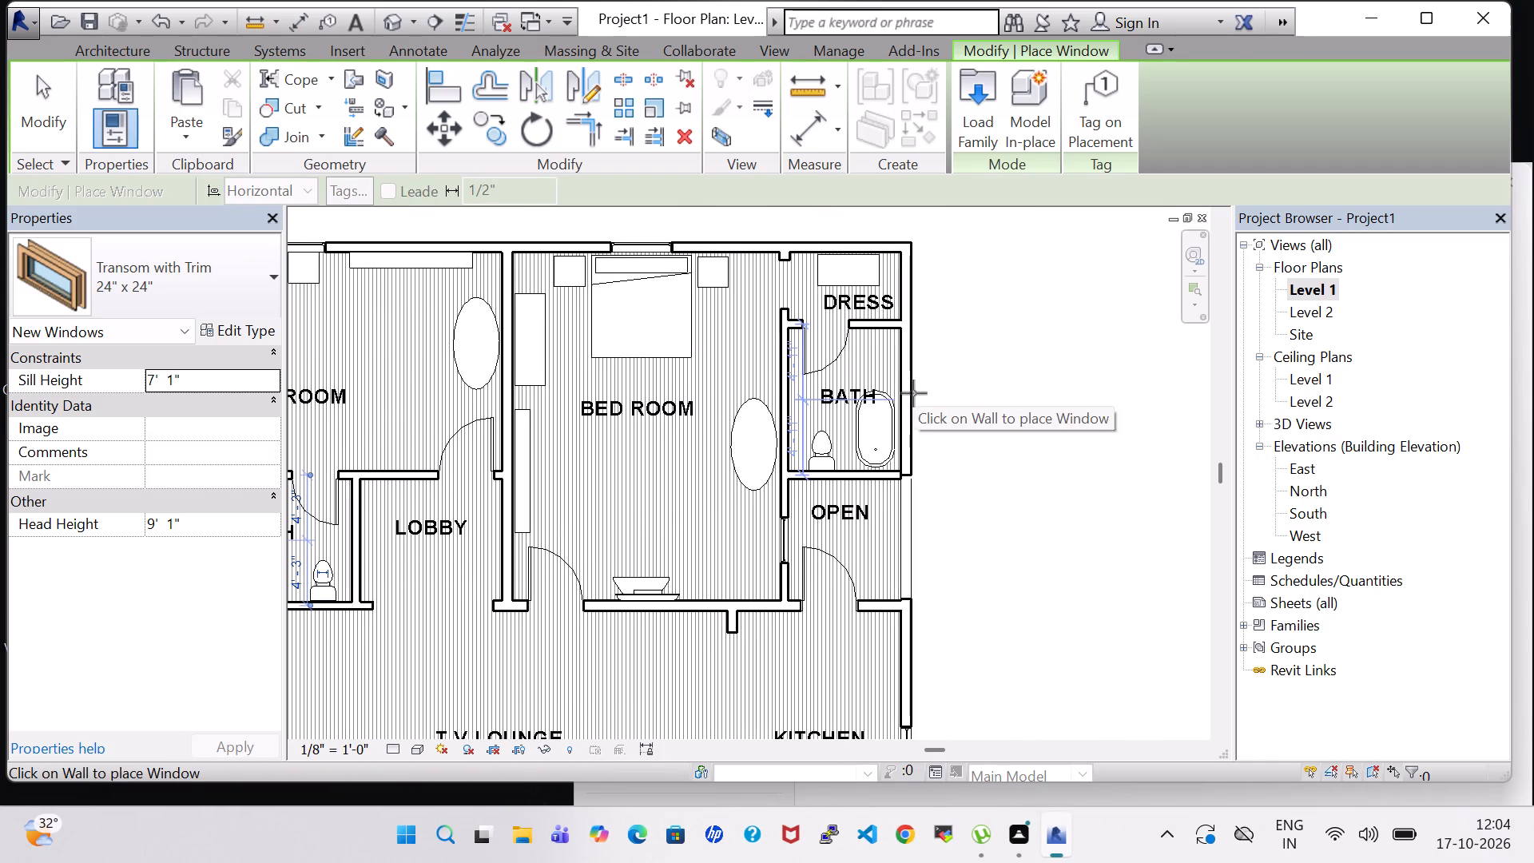
click(907, 393)
scroll(924, 436, down, 4)
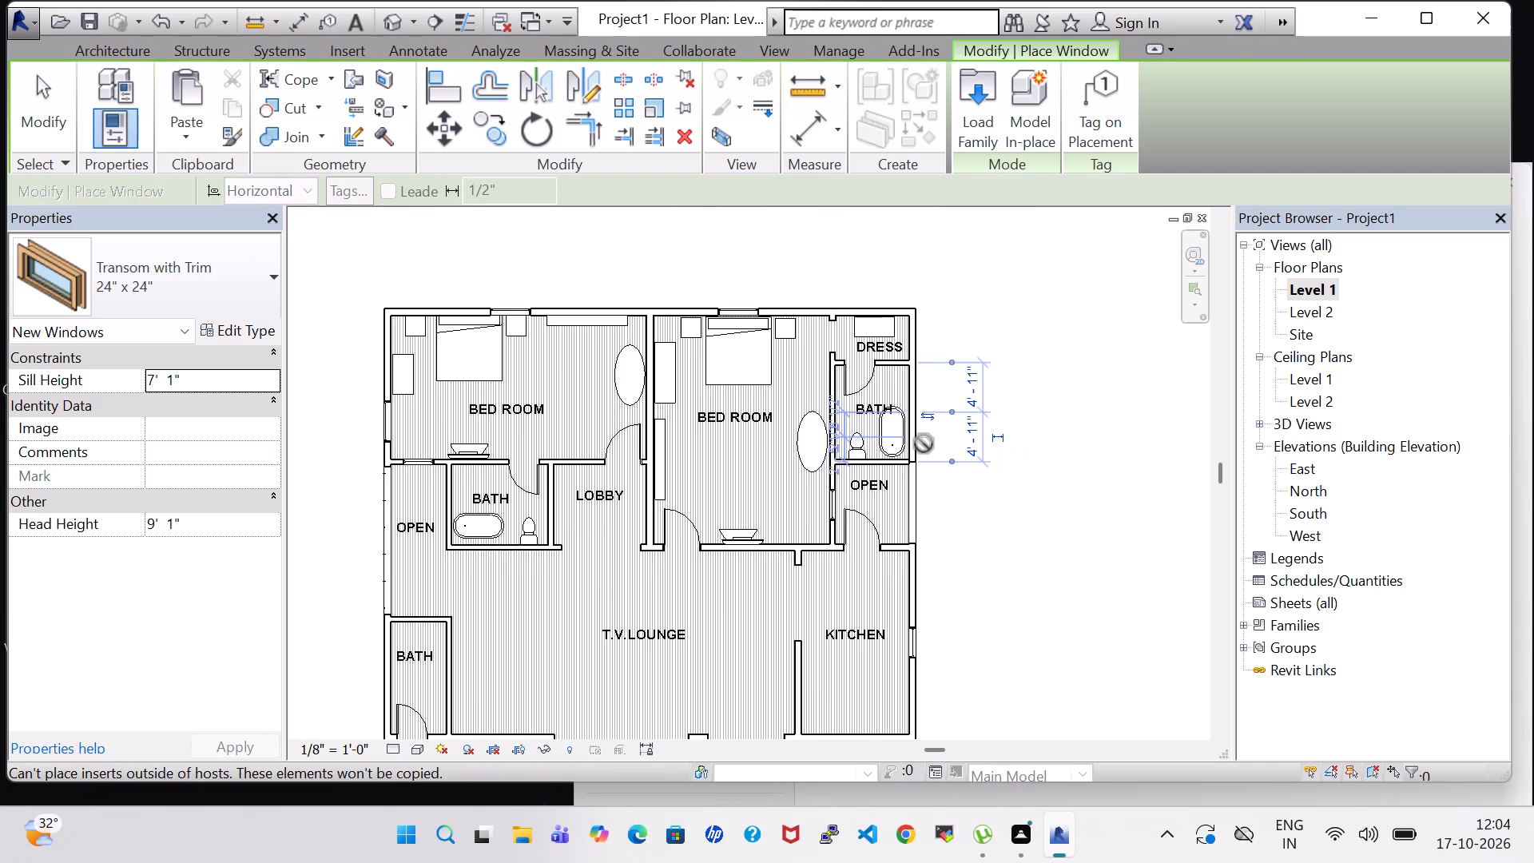
scroll(924, 443, down, 2)
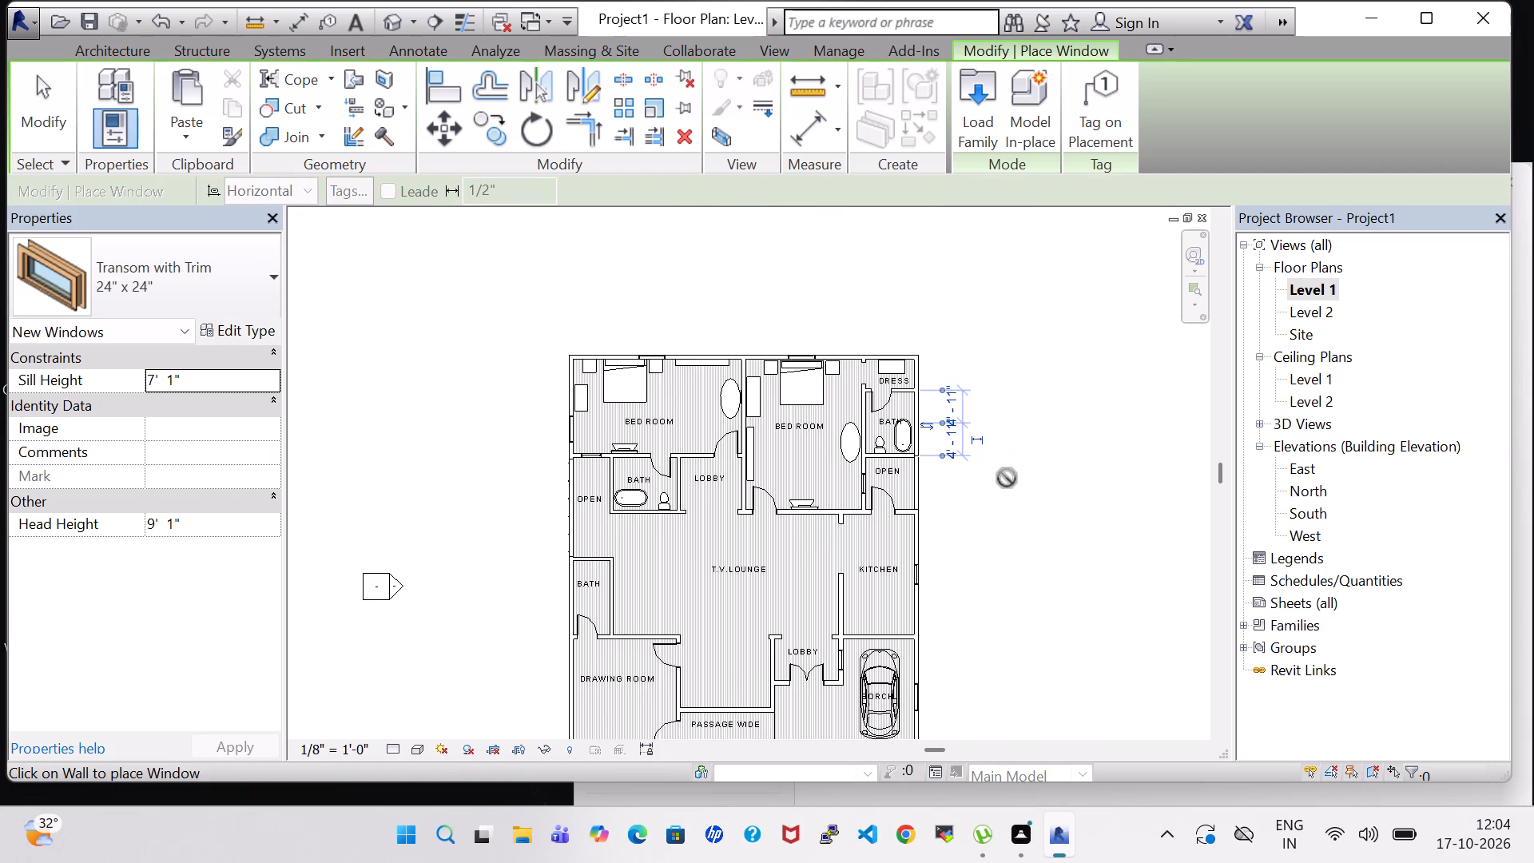
key(Escape)
key(Escape)
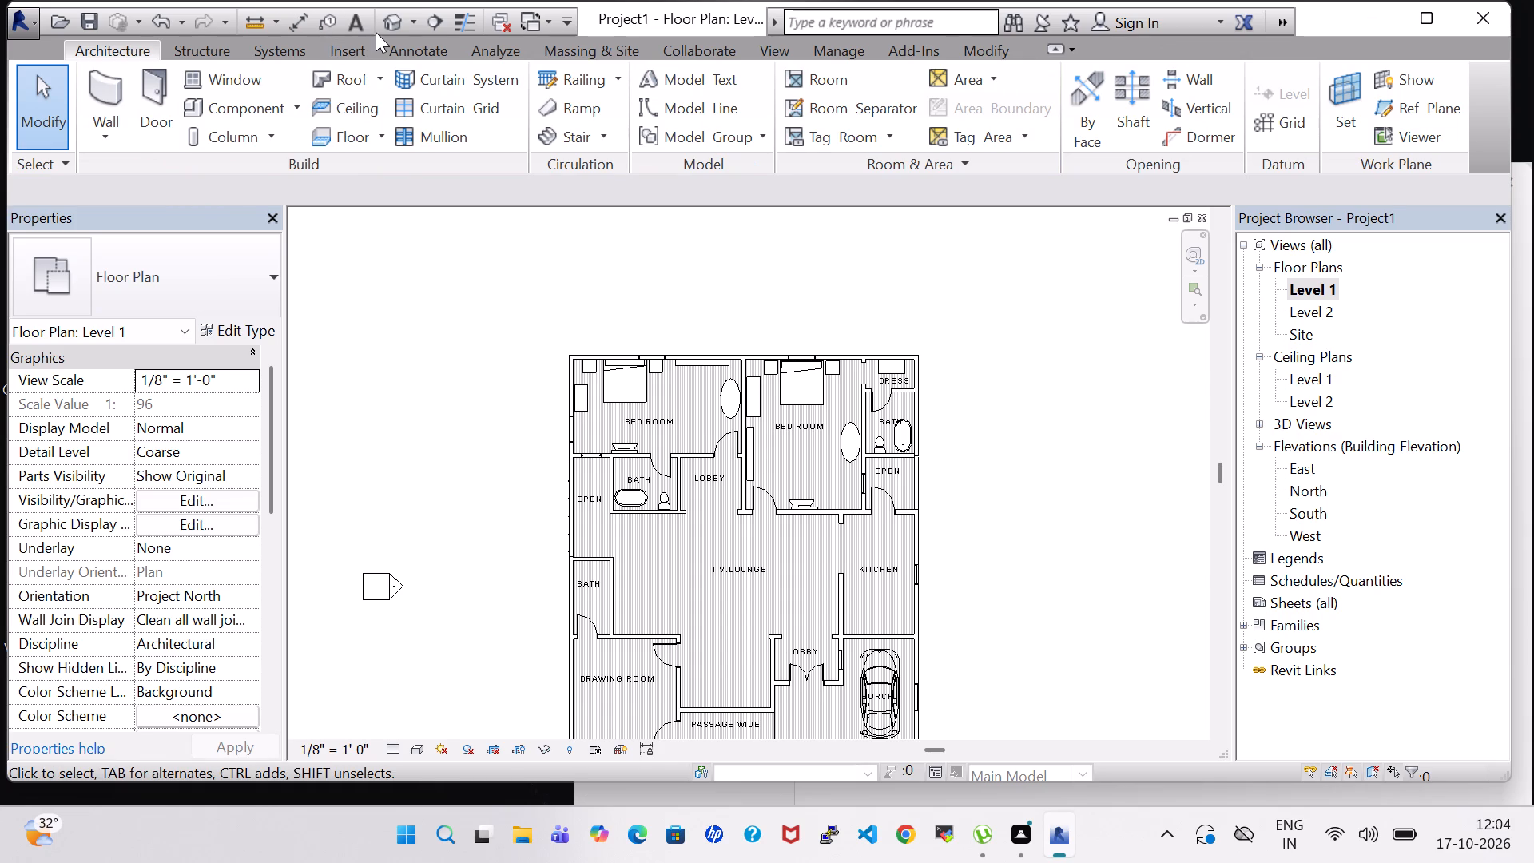
Inspect the bath transom windows and the house's exterior and interior walls in the 3D view from all sides.
click(385, 18)
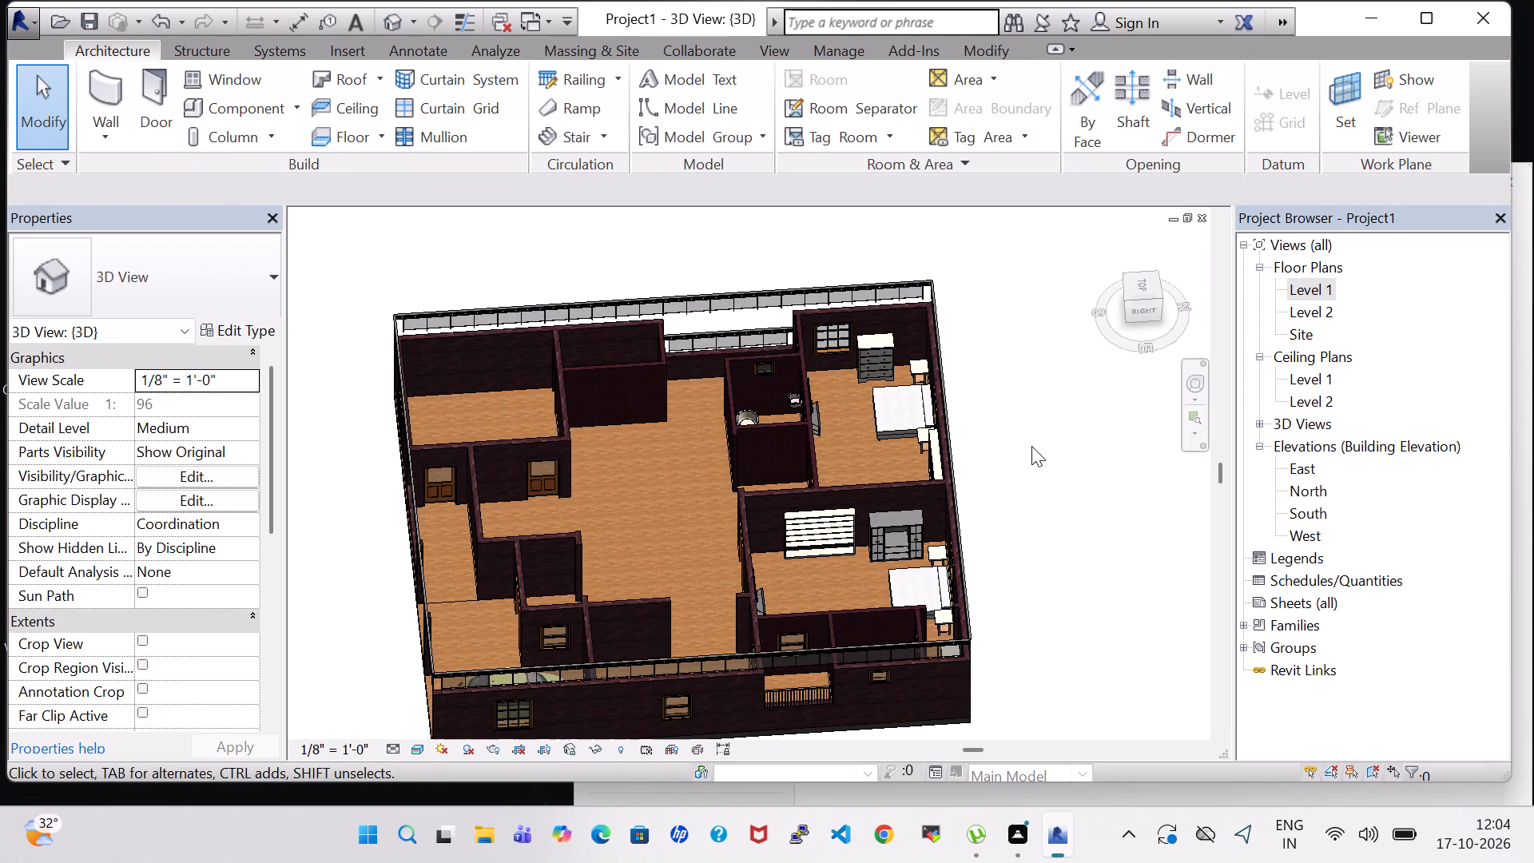
shift+middle_drag(1031, 446, 988, 450)
middle_drag(1043, 543, 964, 468)
shift+middle_drag(1099, 593, 820, 497)
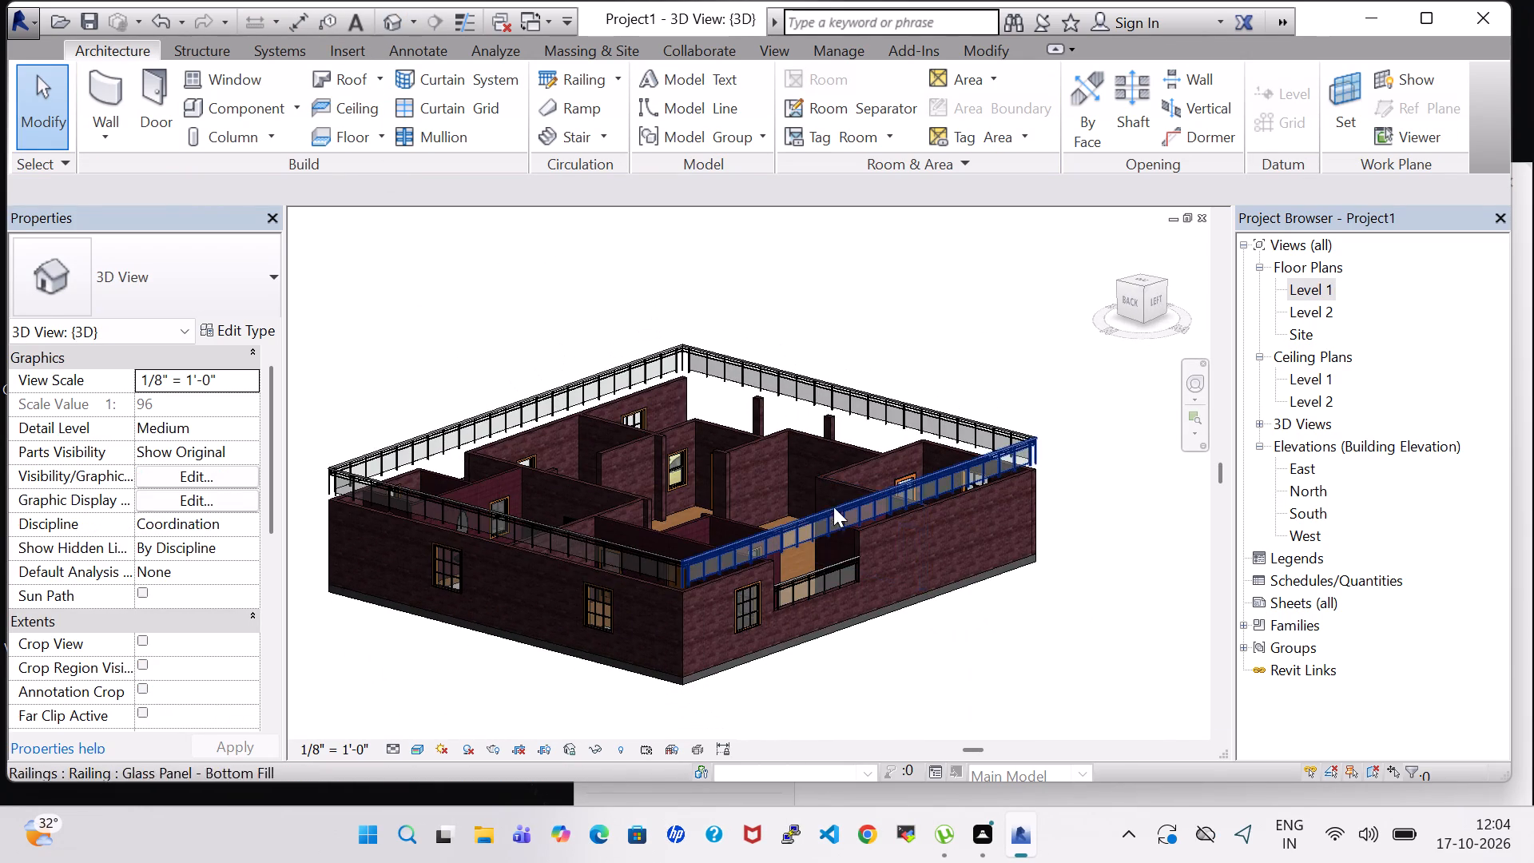
shift+middle_drag(939, 640, 889, 789)
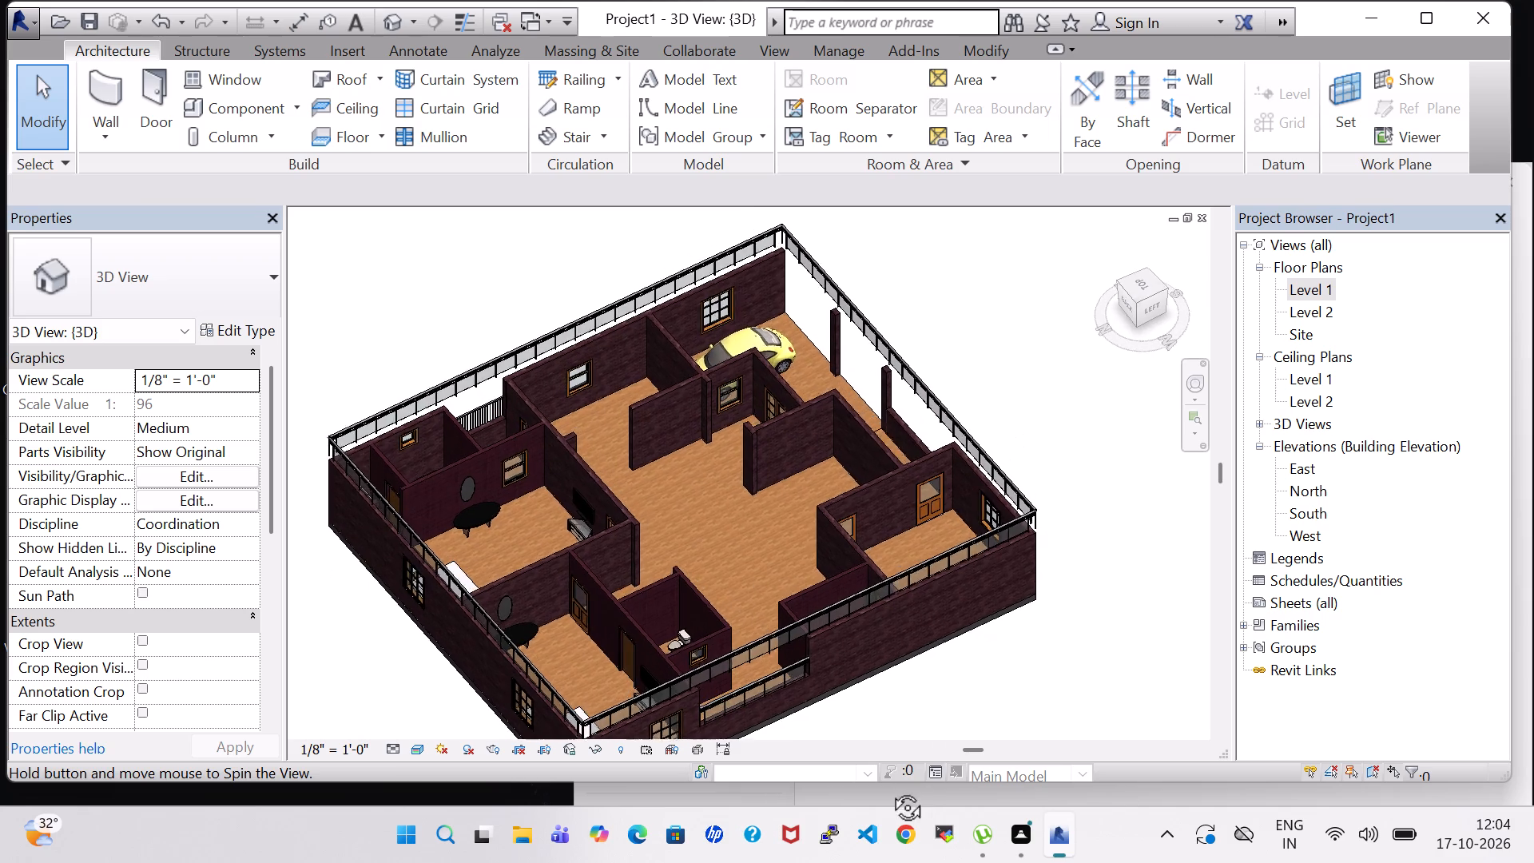
shift+middle_drag(889, 789, 889, 781)
shift+middle_drag(1036, 641, 1027, 642)
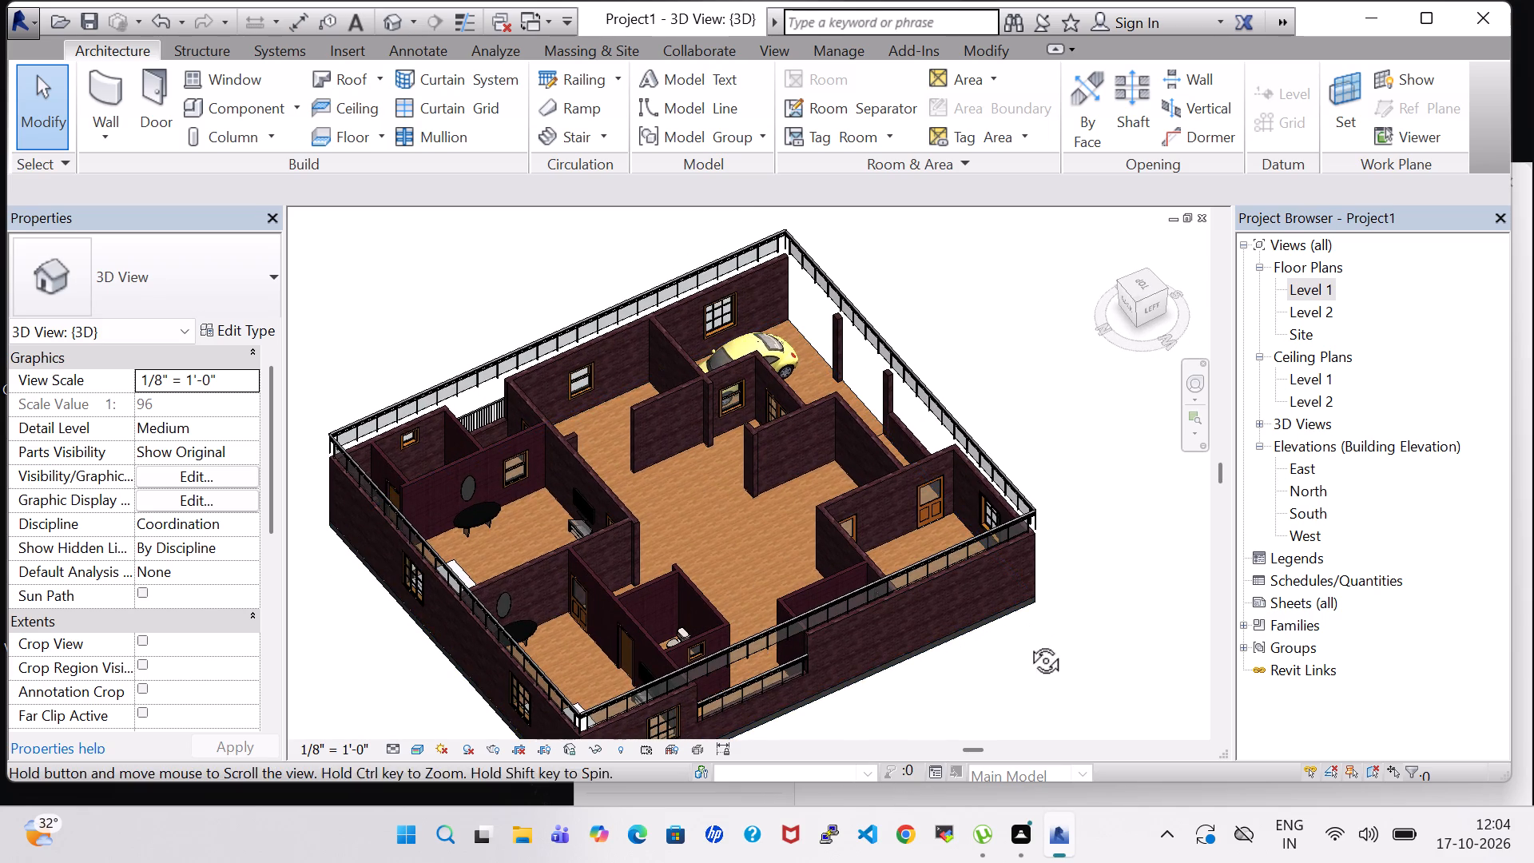
shift+middle_drag(1027, 642, 678, 495)
shift+middle_drag(1000, 528, 895, 551)
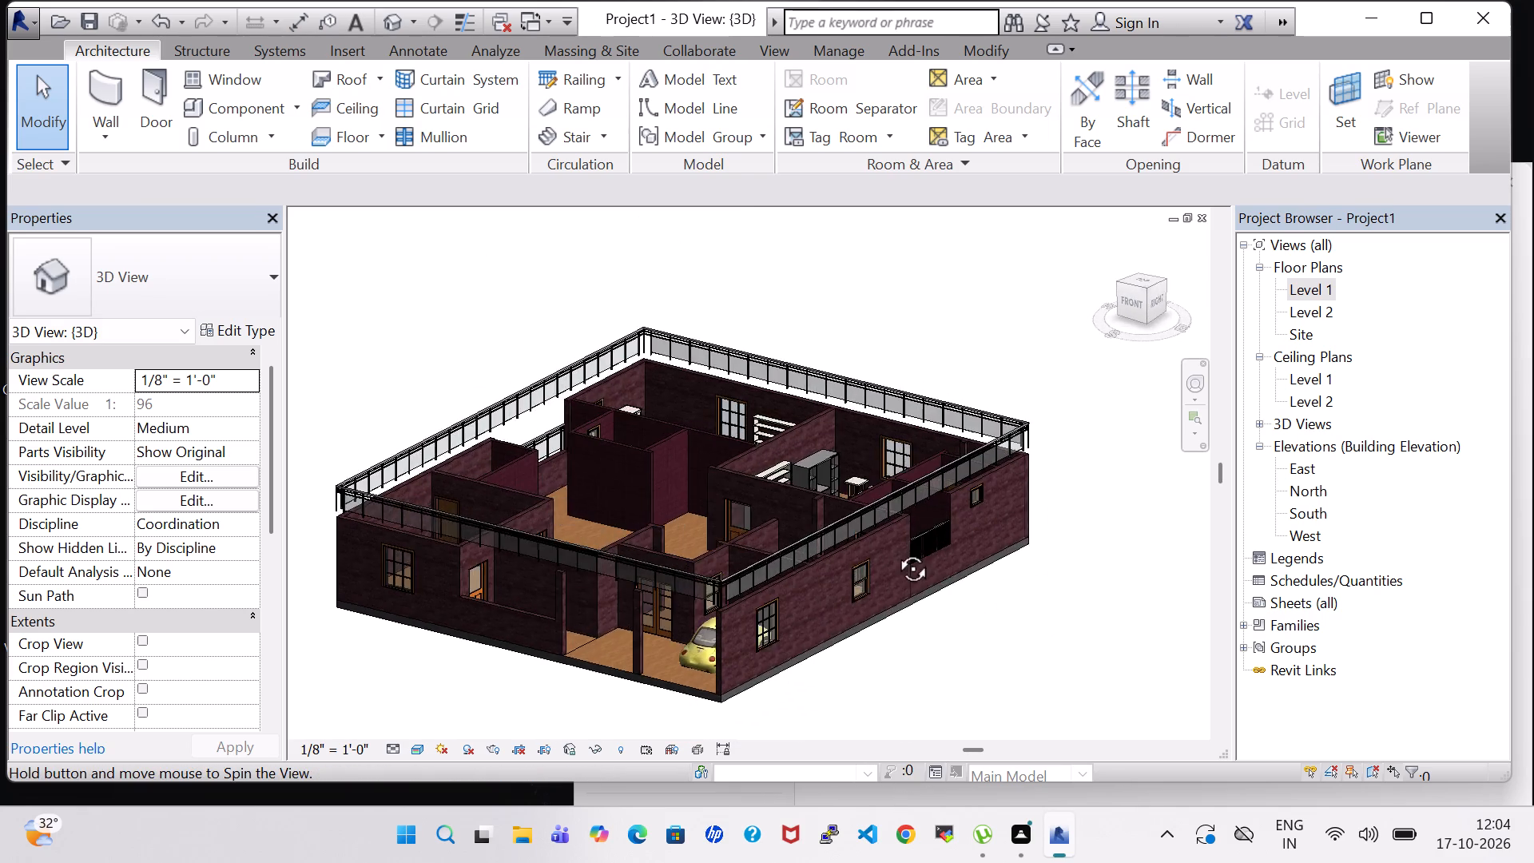
shift+middle_drag(895, 551, 1011, 613)
Load the Table-Coffee family from the Furniture Tables library for component placement on Level 1.
double_click(1315, 289)
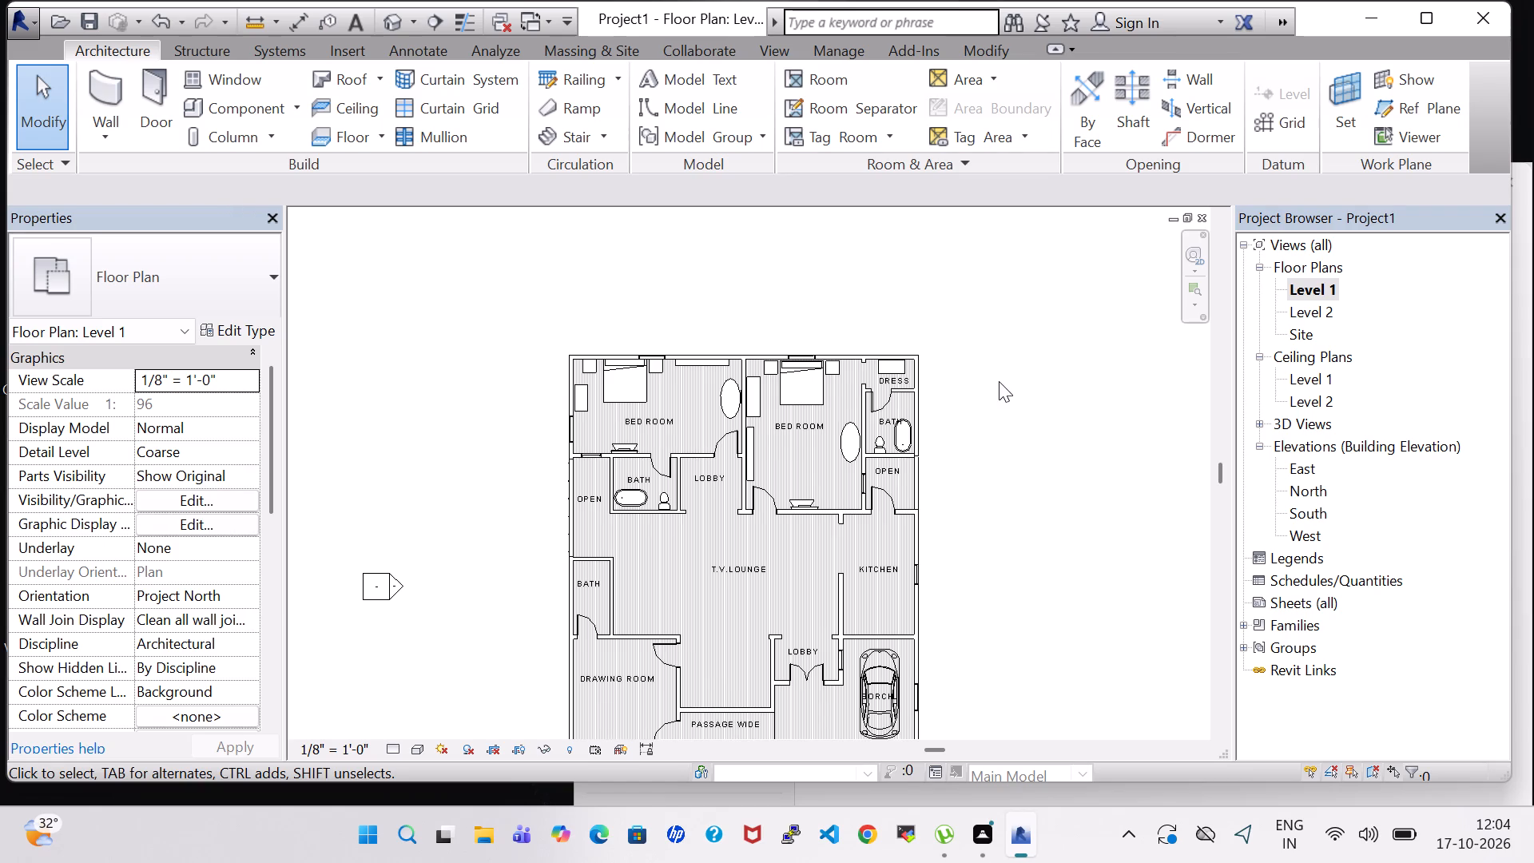
scroll(999, 381, down, 1)
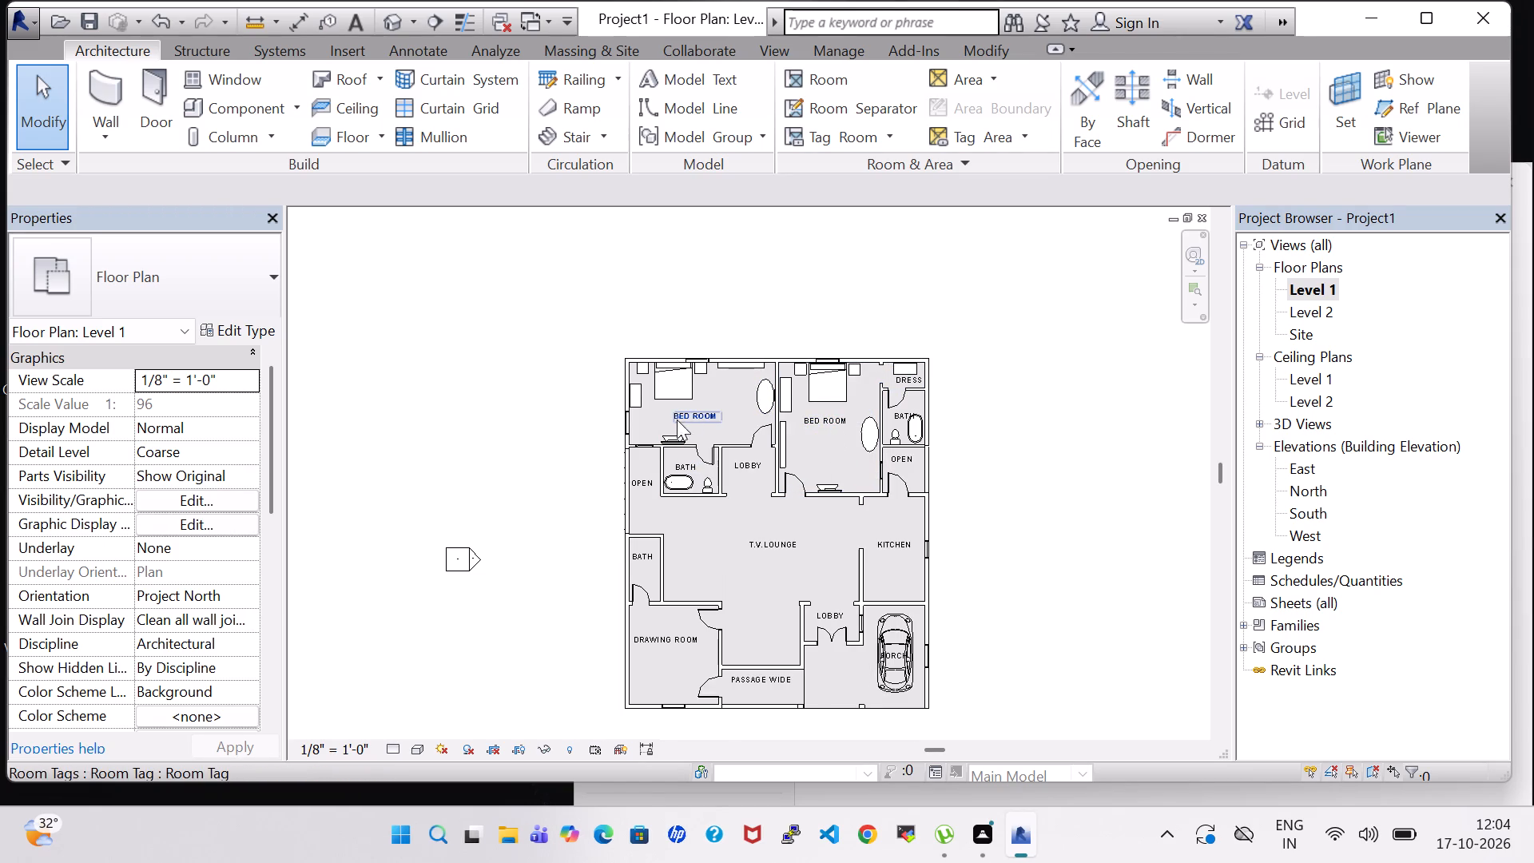
click(241, 109)
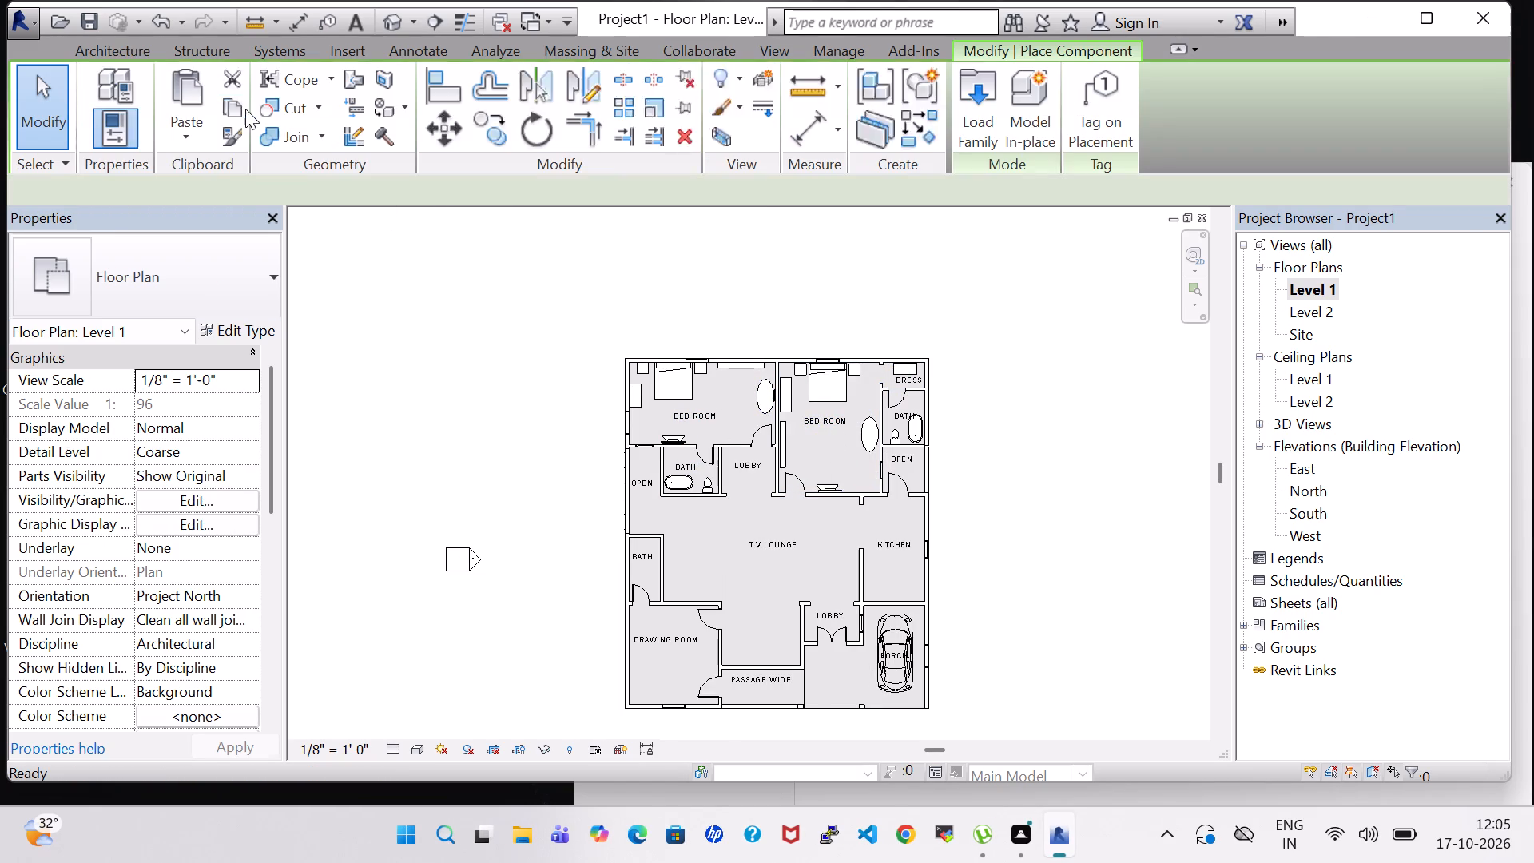
click(990, 99)
scroll(760, 395, down, 1)
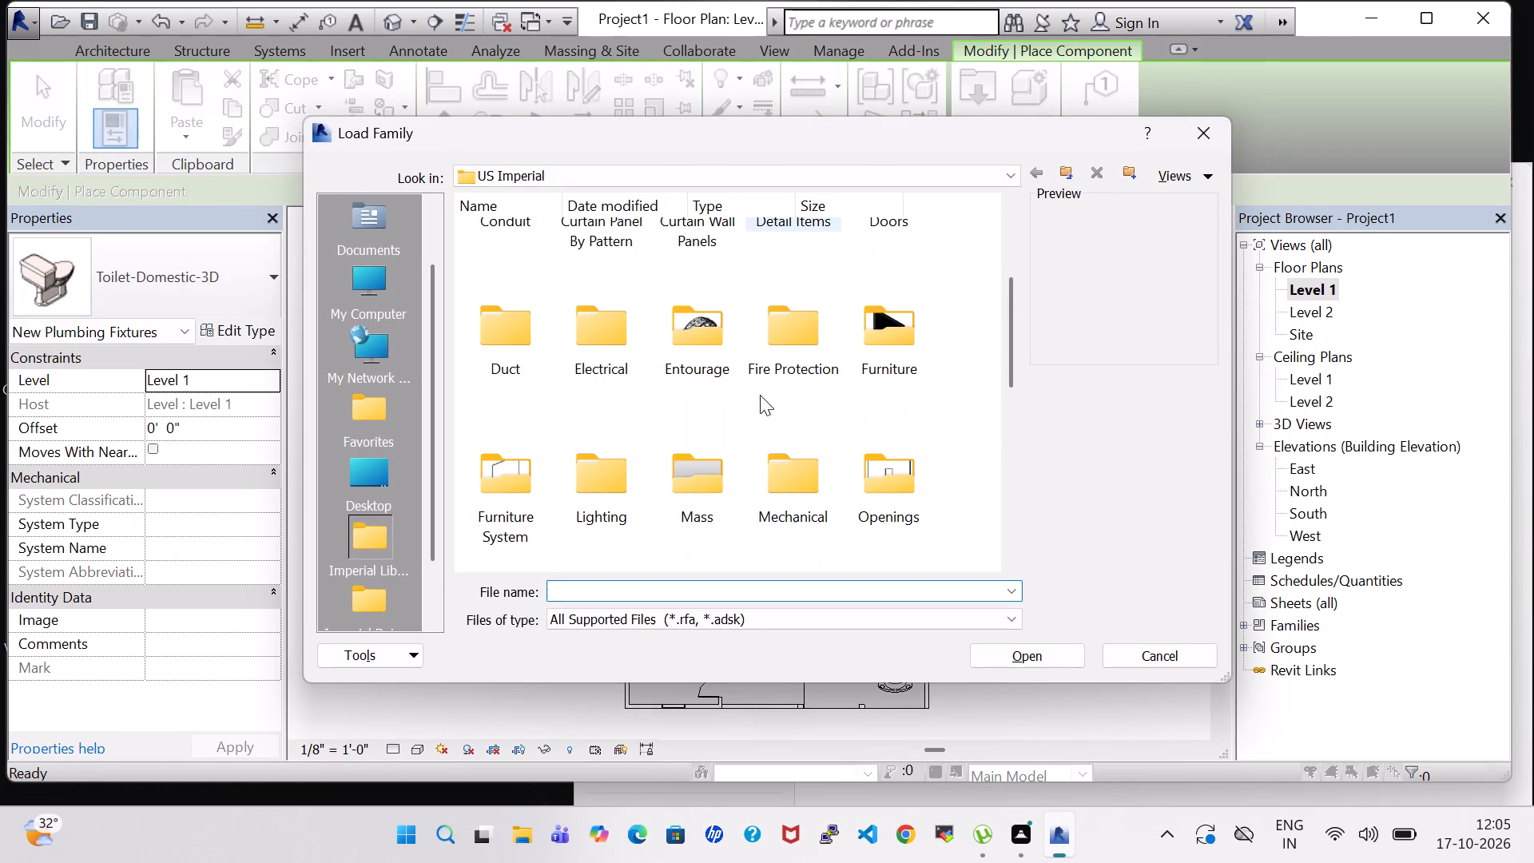
double_click(876, 340)
double_click(797, 280)
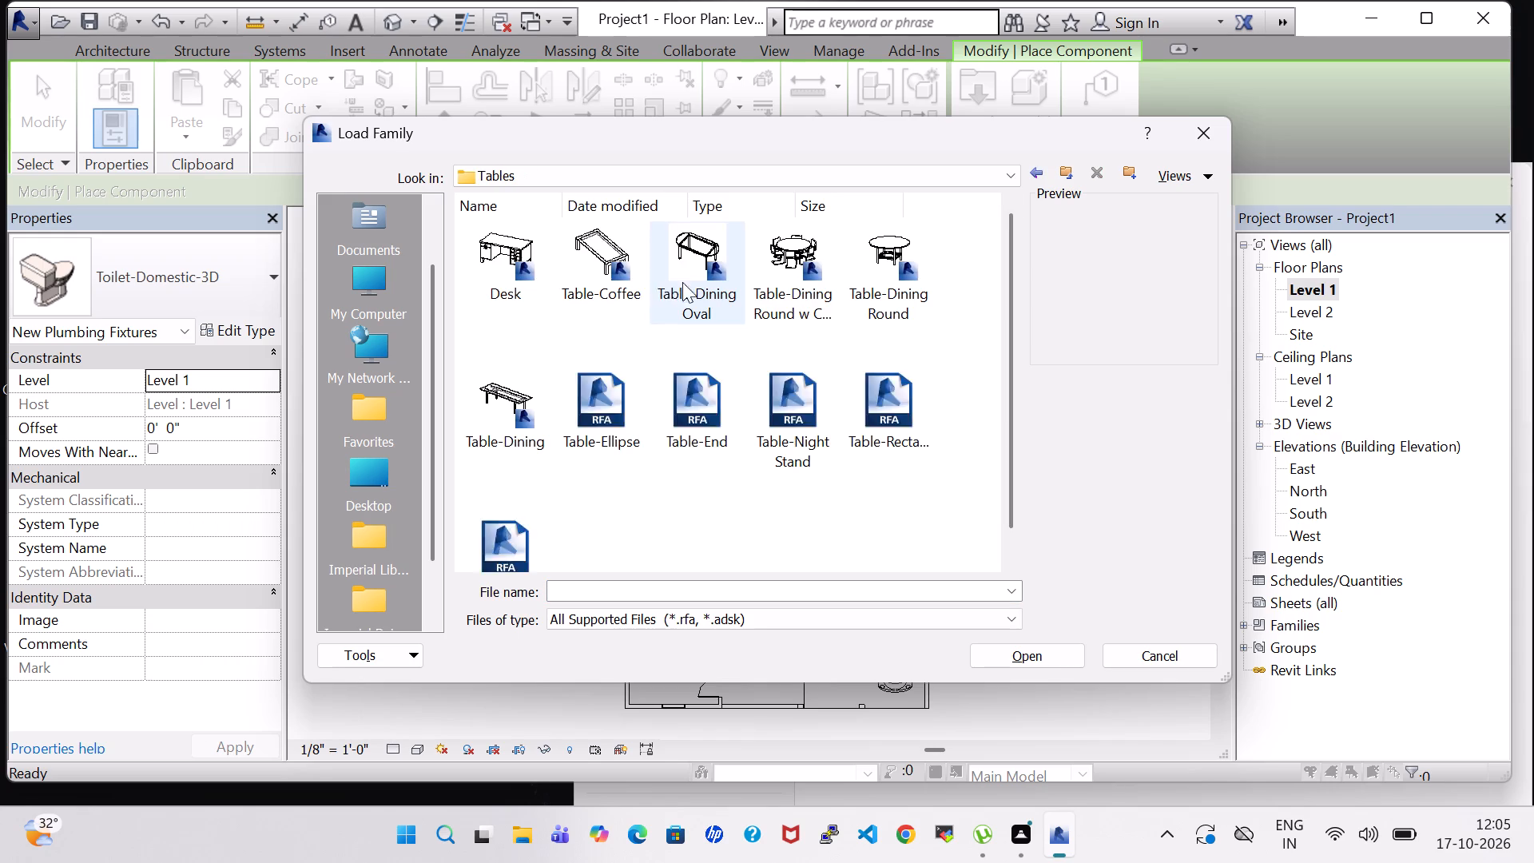
click(596, 242)
click(1010, 661)
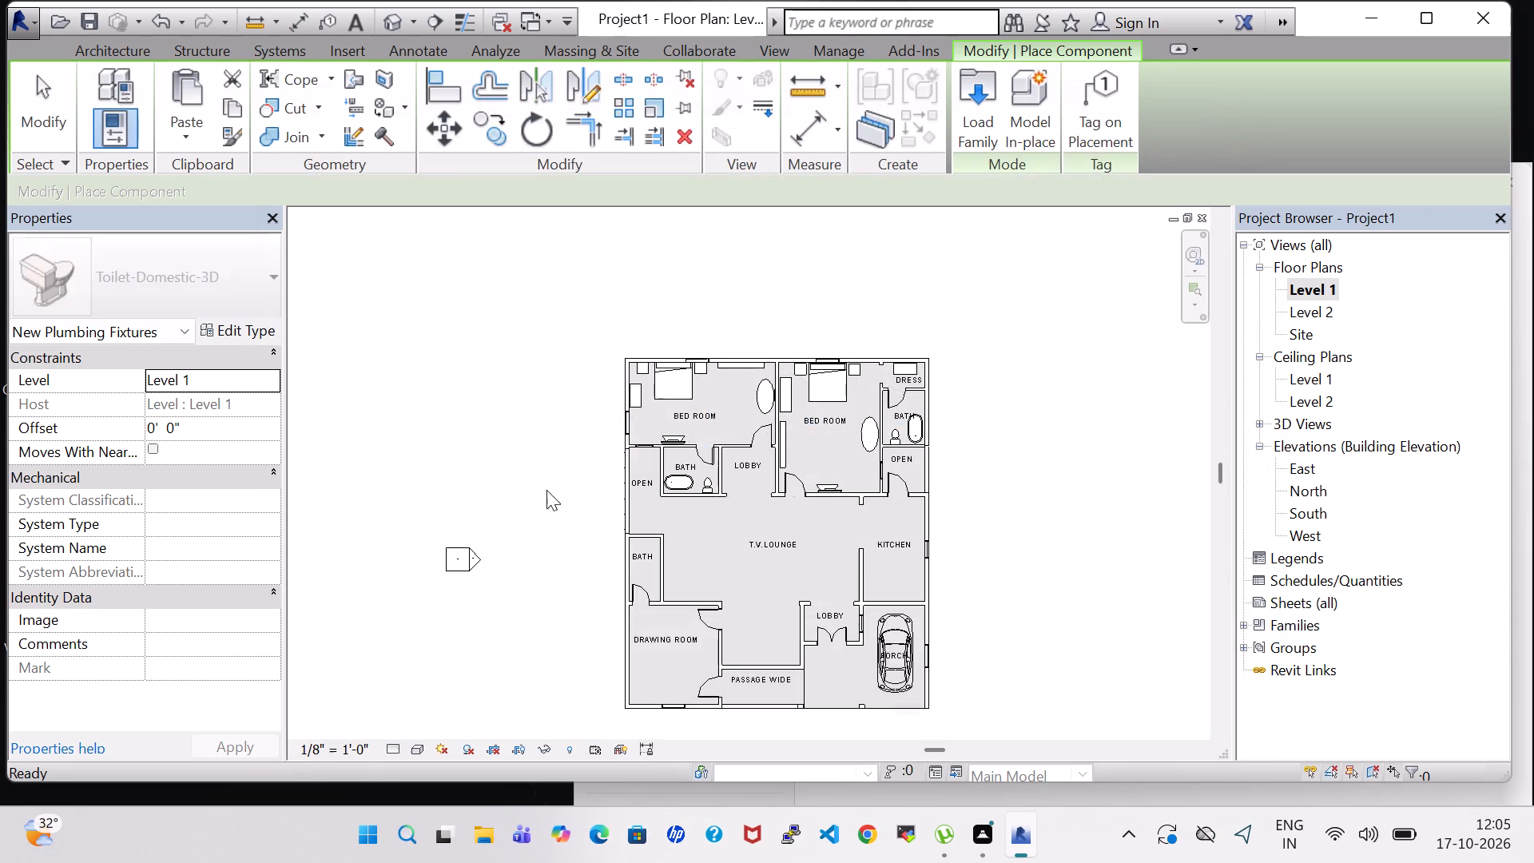
Place two 24" x 24" x 24" Table-Coffee tables along the outer edge of the open area beside the lobby-side bath.
scroll(639, 486, up, 9)
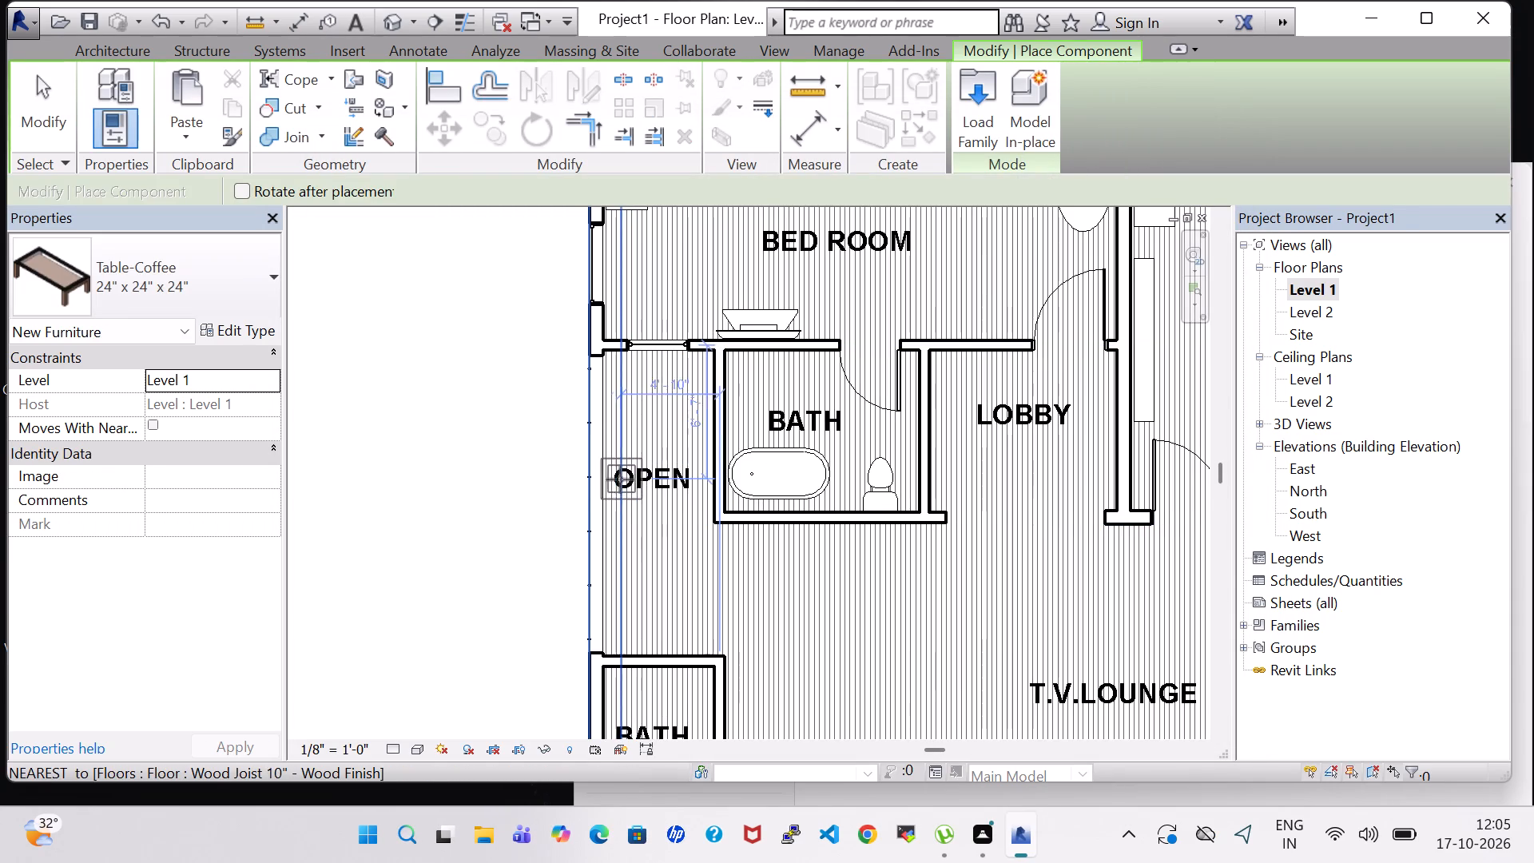
click(628, 481)
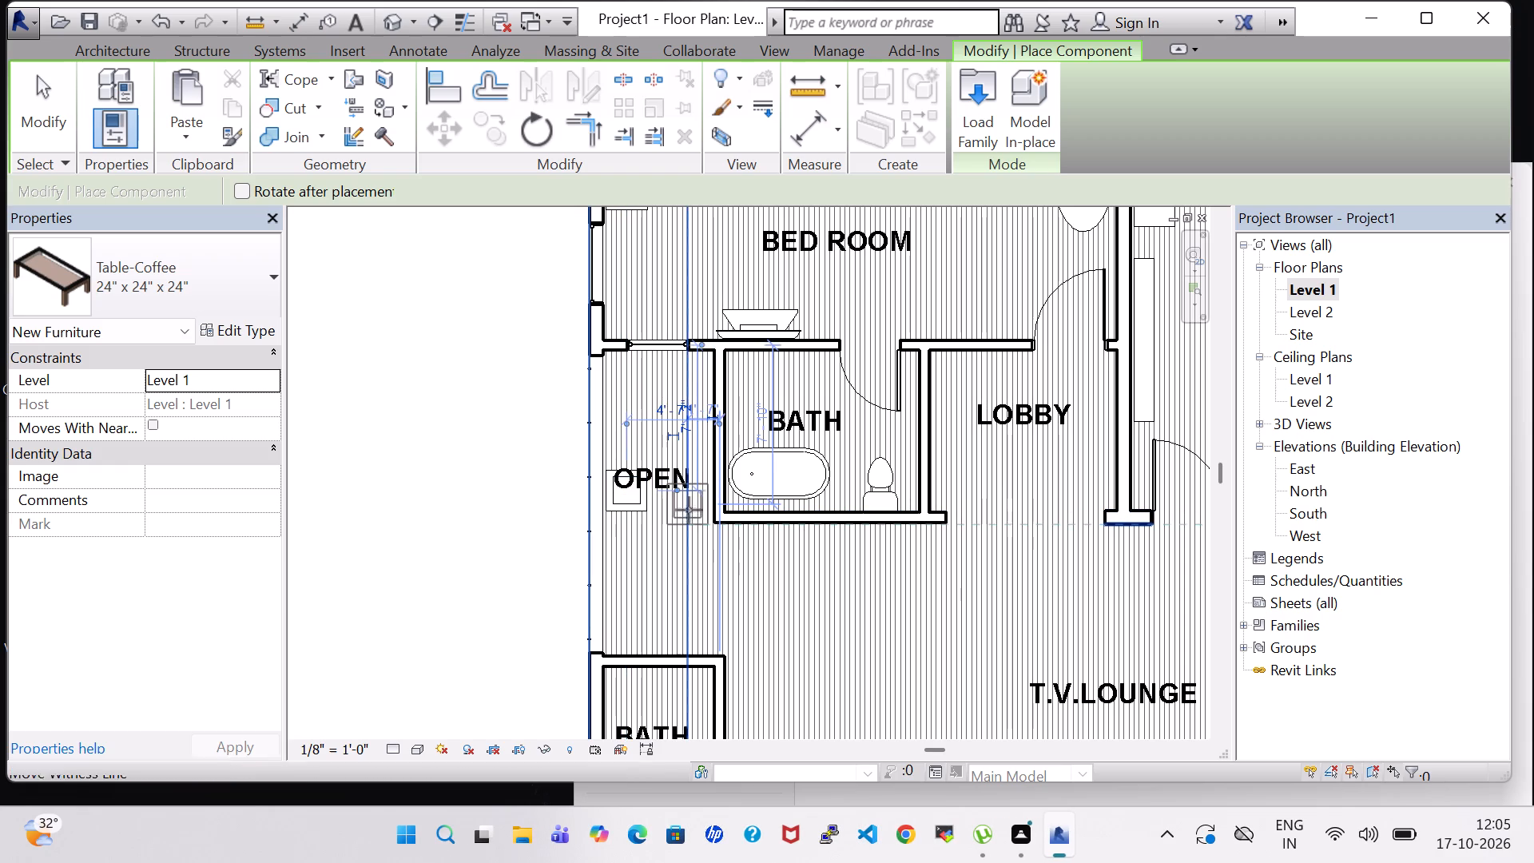
key(Escape)
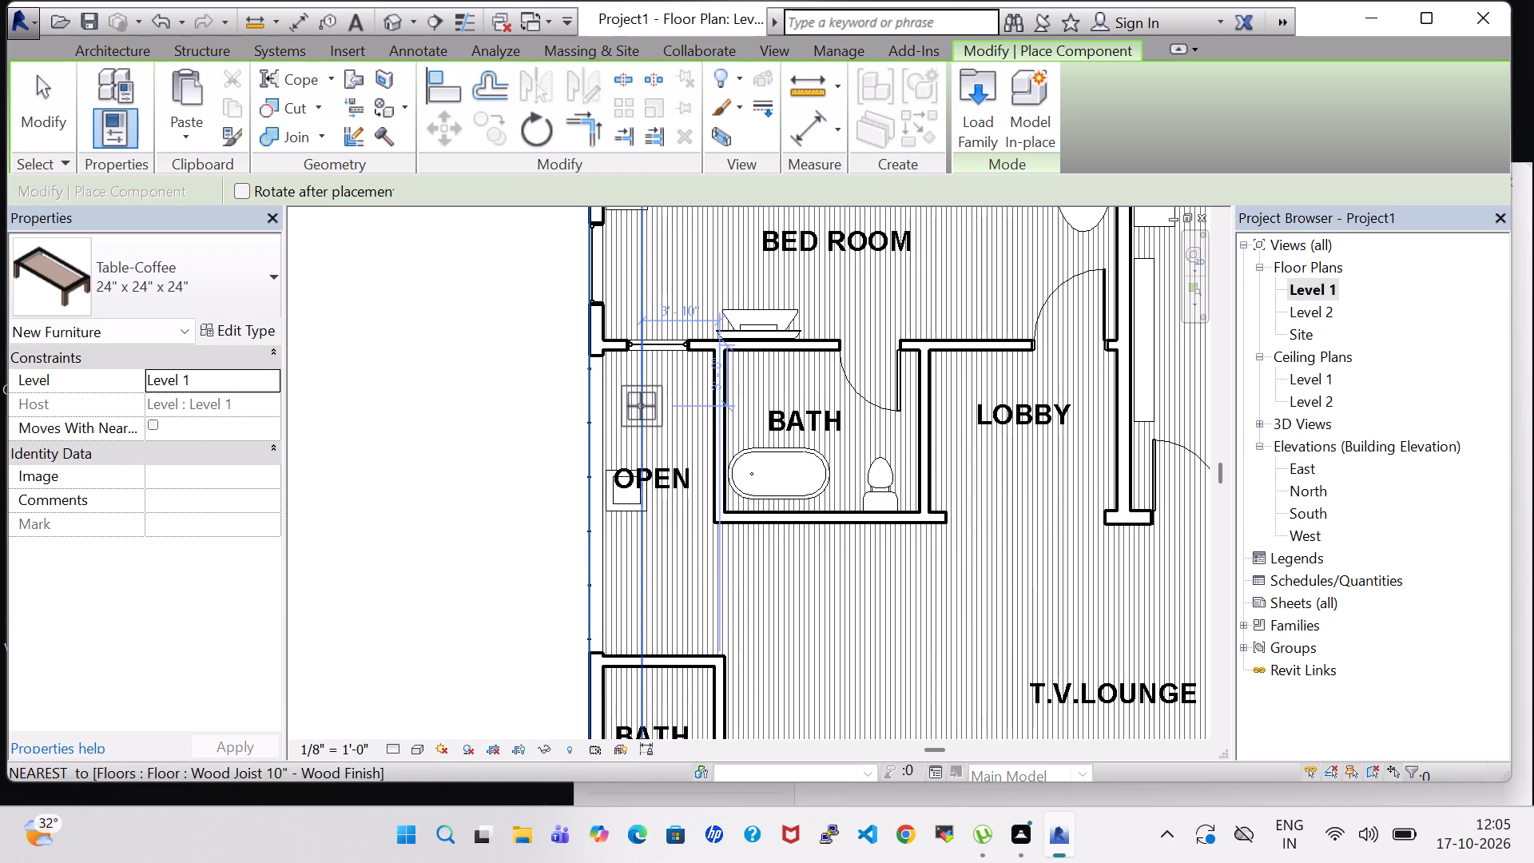
click(630, 406)
key(Escape)
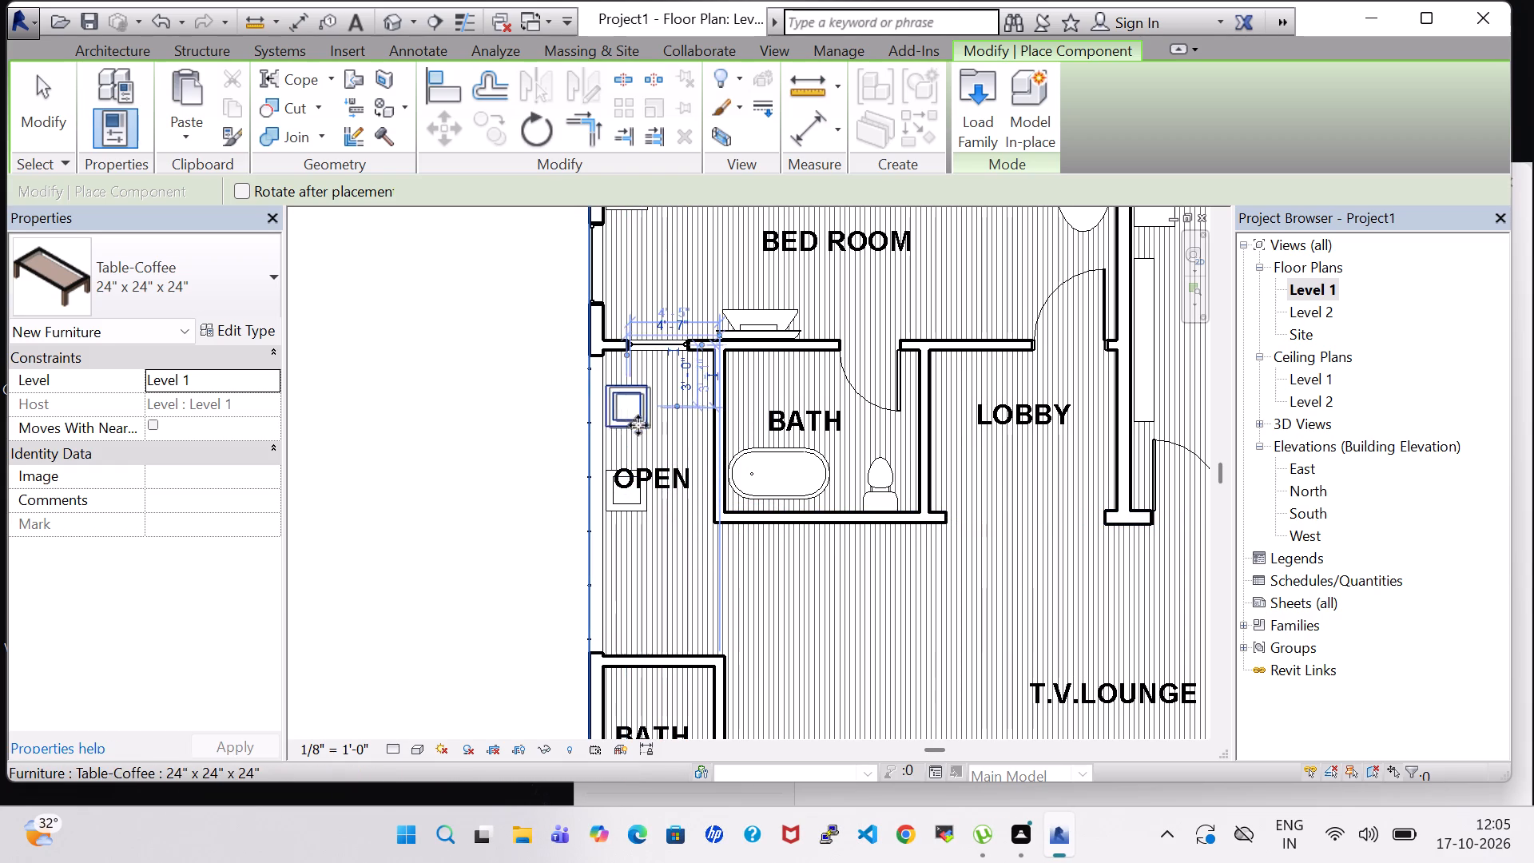
key(Escape)
Load the Chair-Executive family from the Furniture Seating library for component placement on Level 1.
click(220, 96)
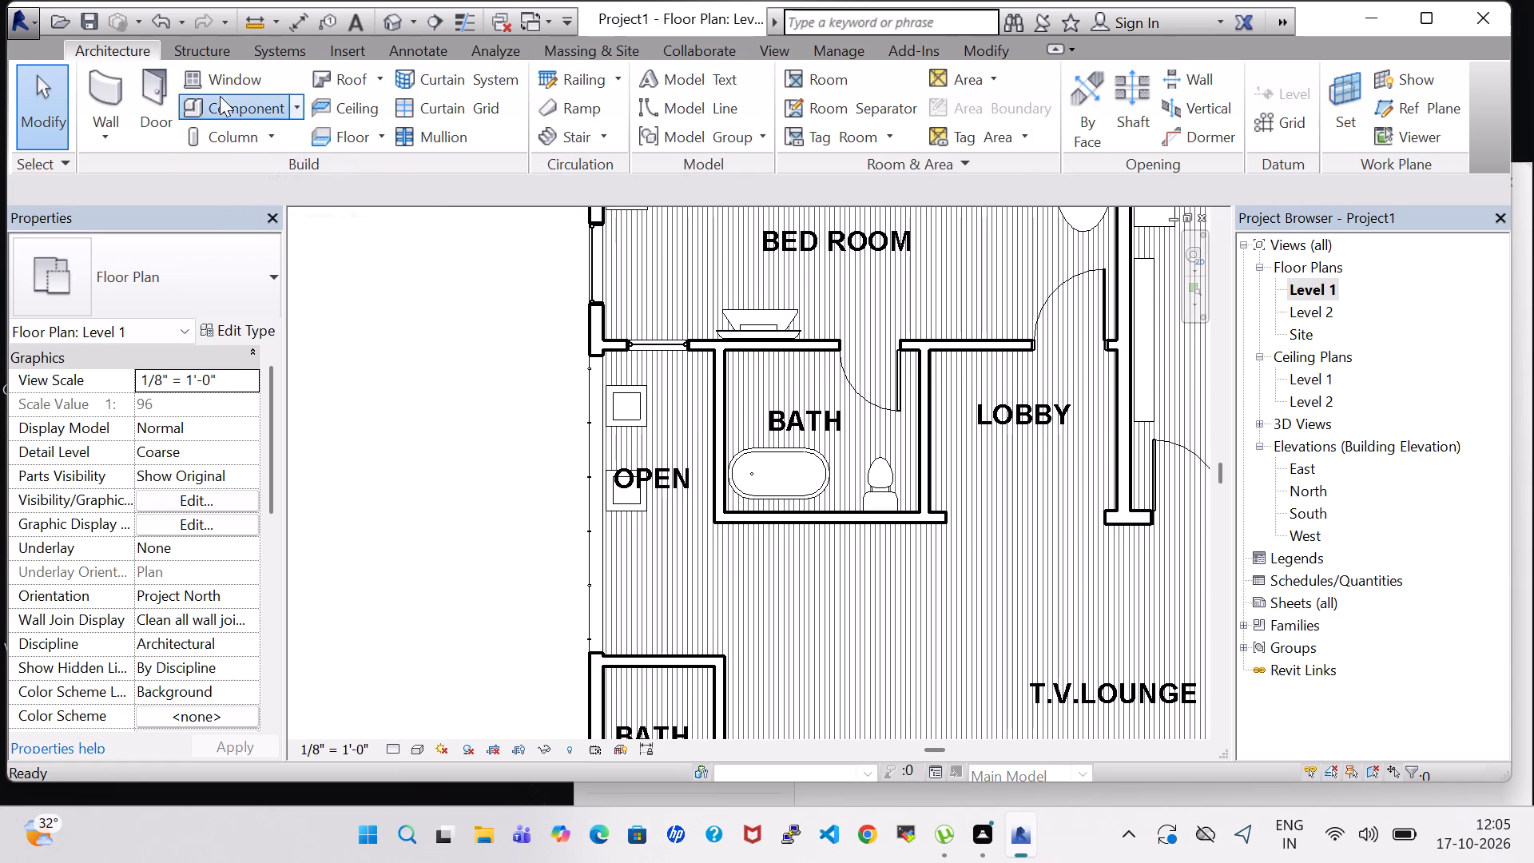
click(980, 125)
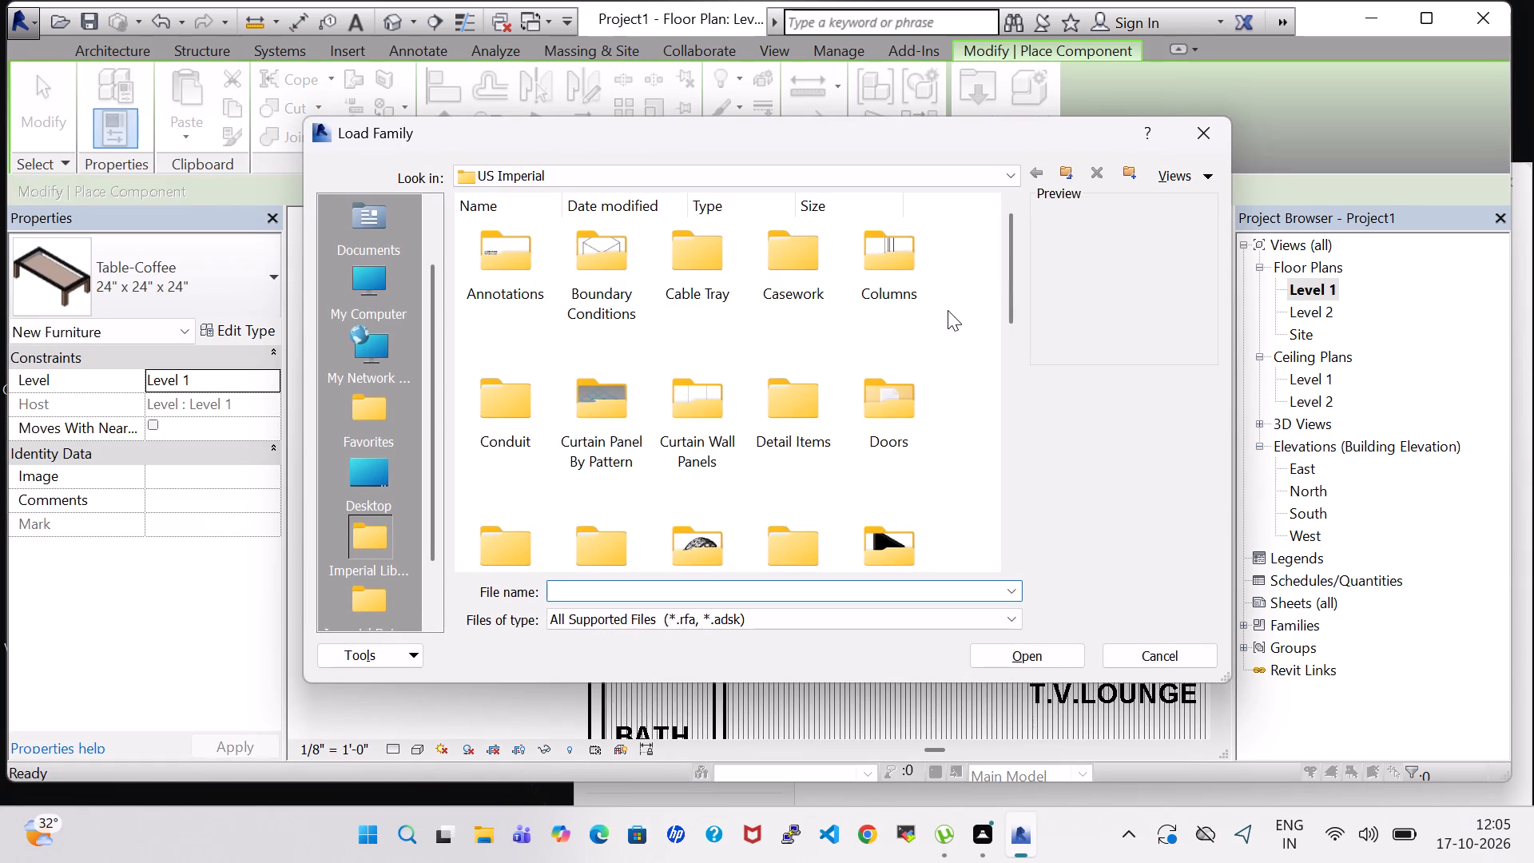
double_click(908, 519)
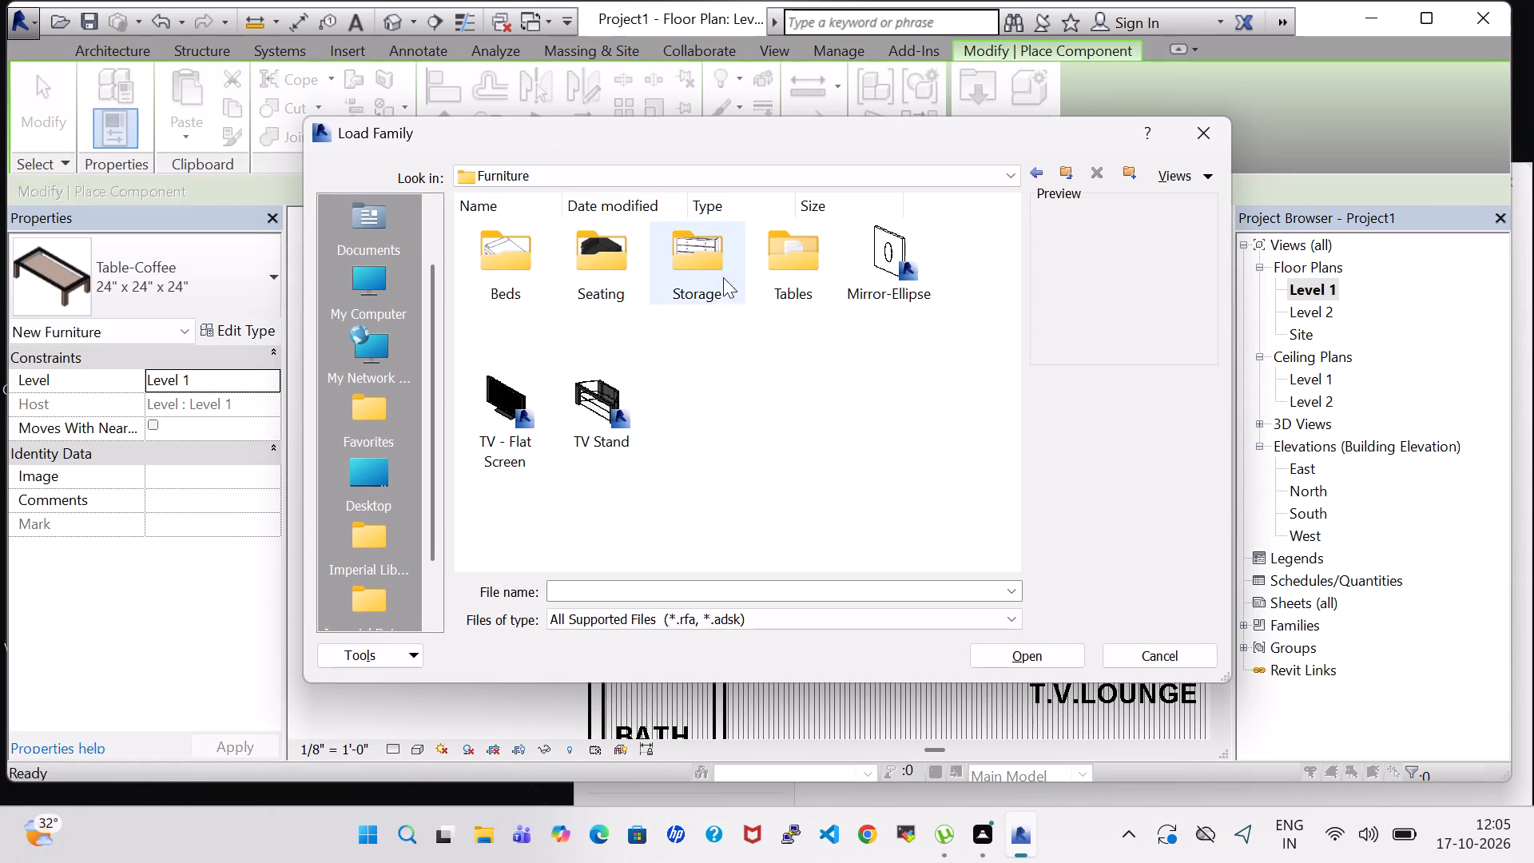
double_click(592, 251)
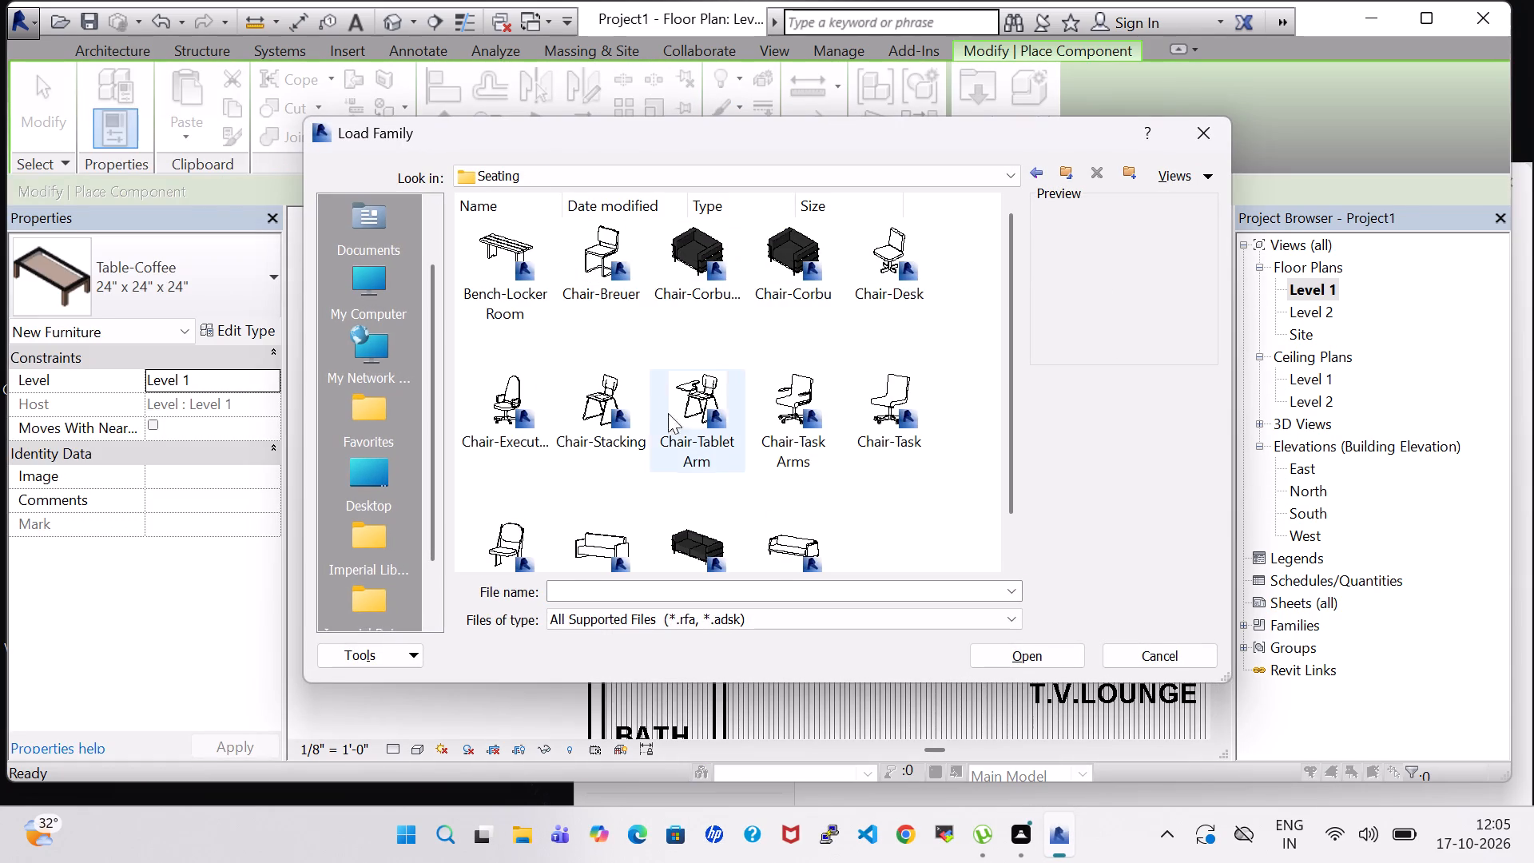
scroll(588, 439, down, 1)
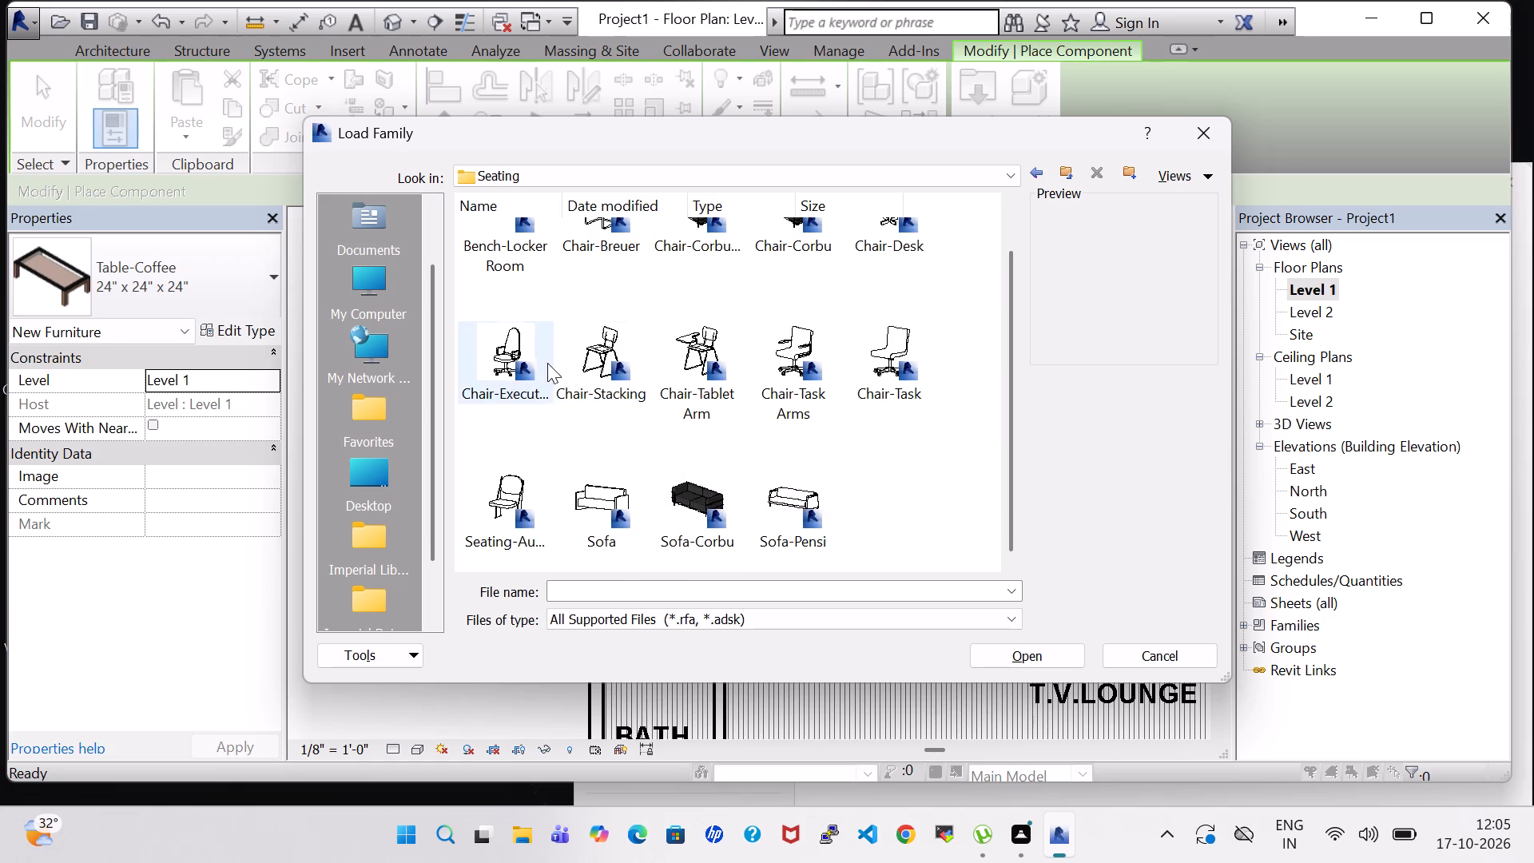
click(546, 362)
click(1010, 654)
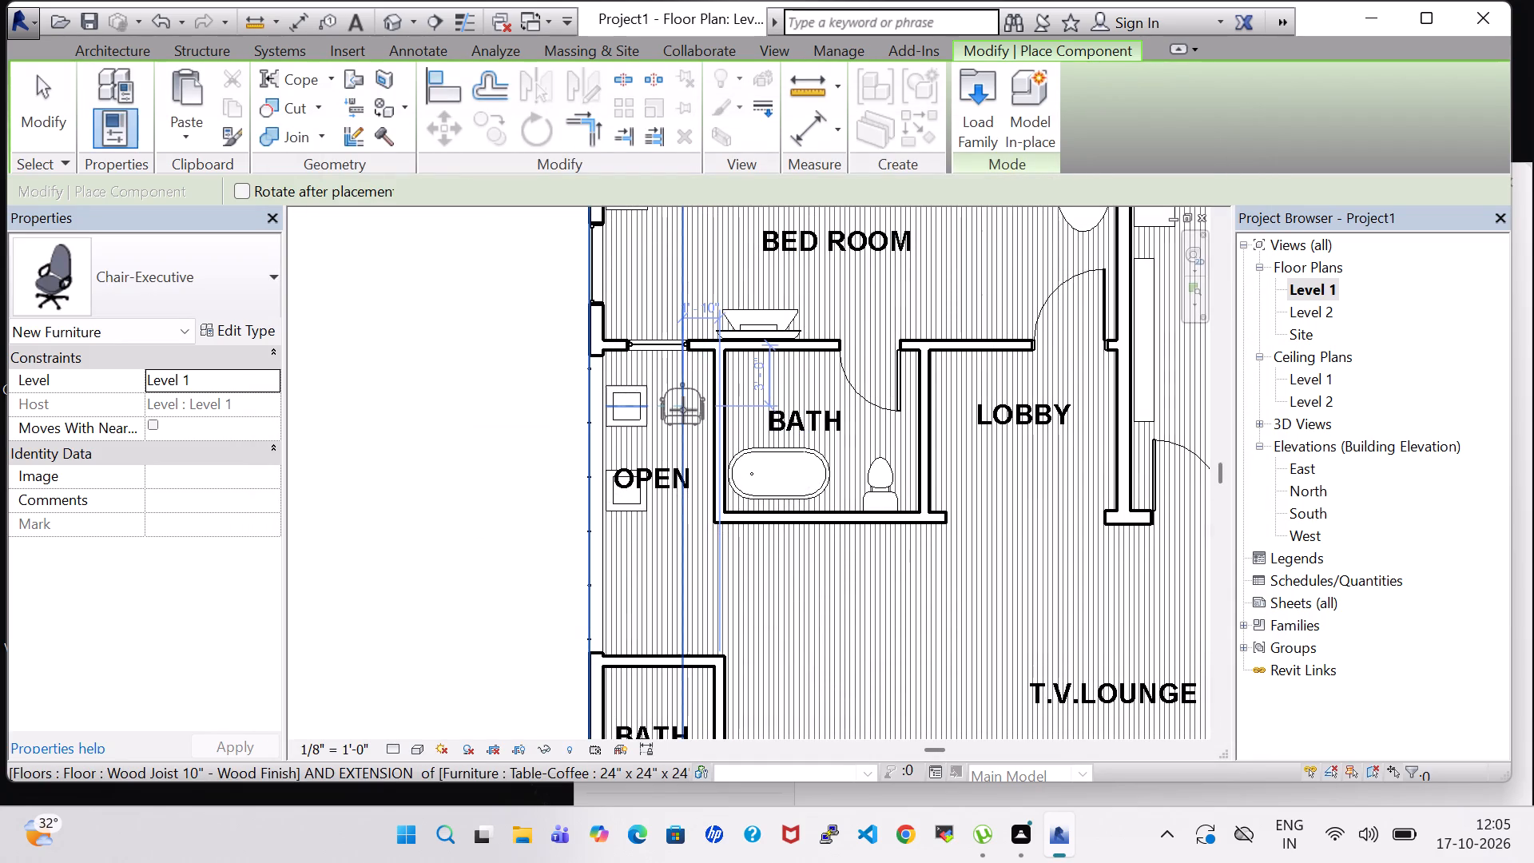
Place two Chair-Executive chairs, rotated to face the two coffee tables, in the open area beside the lobby-side bath.
key(space)
key(space)
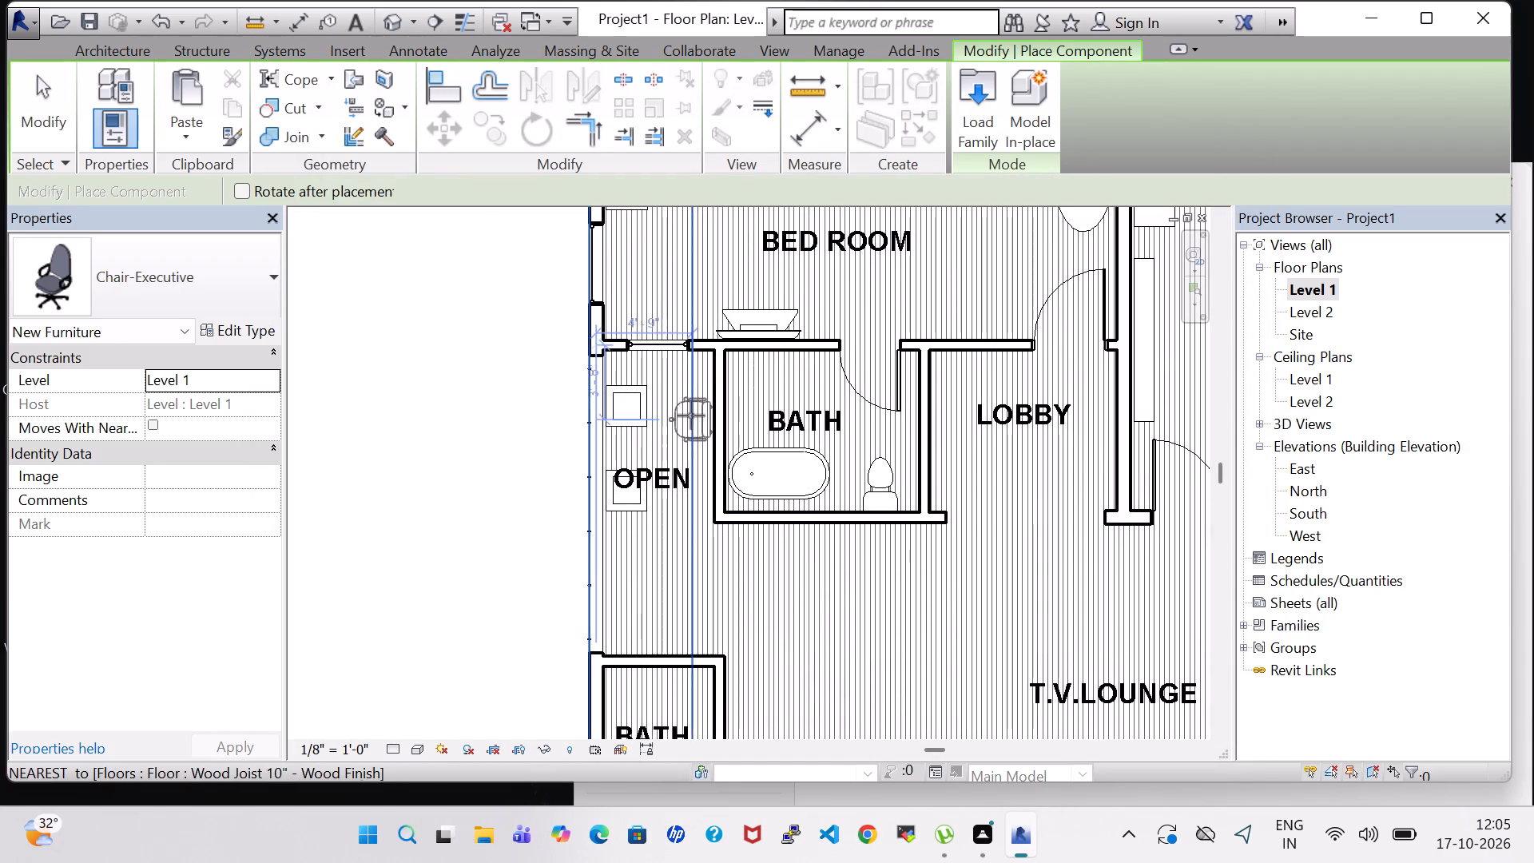
click(688, 408)
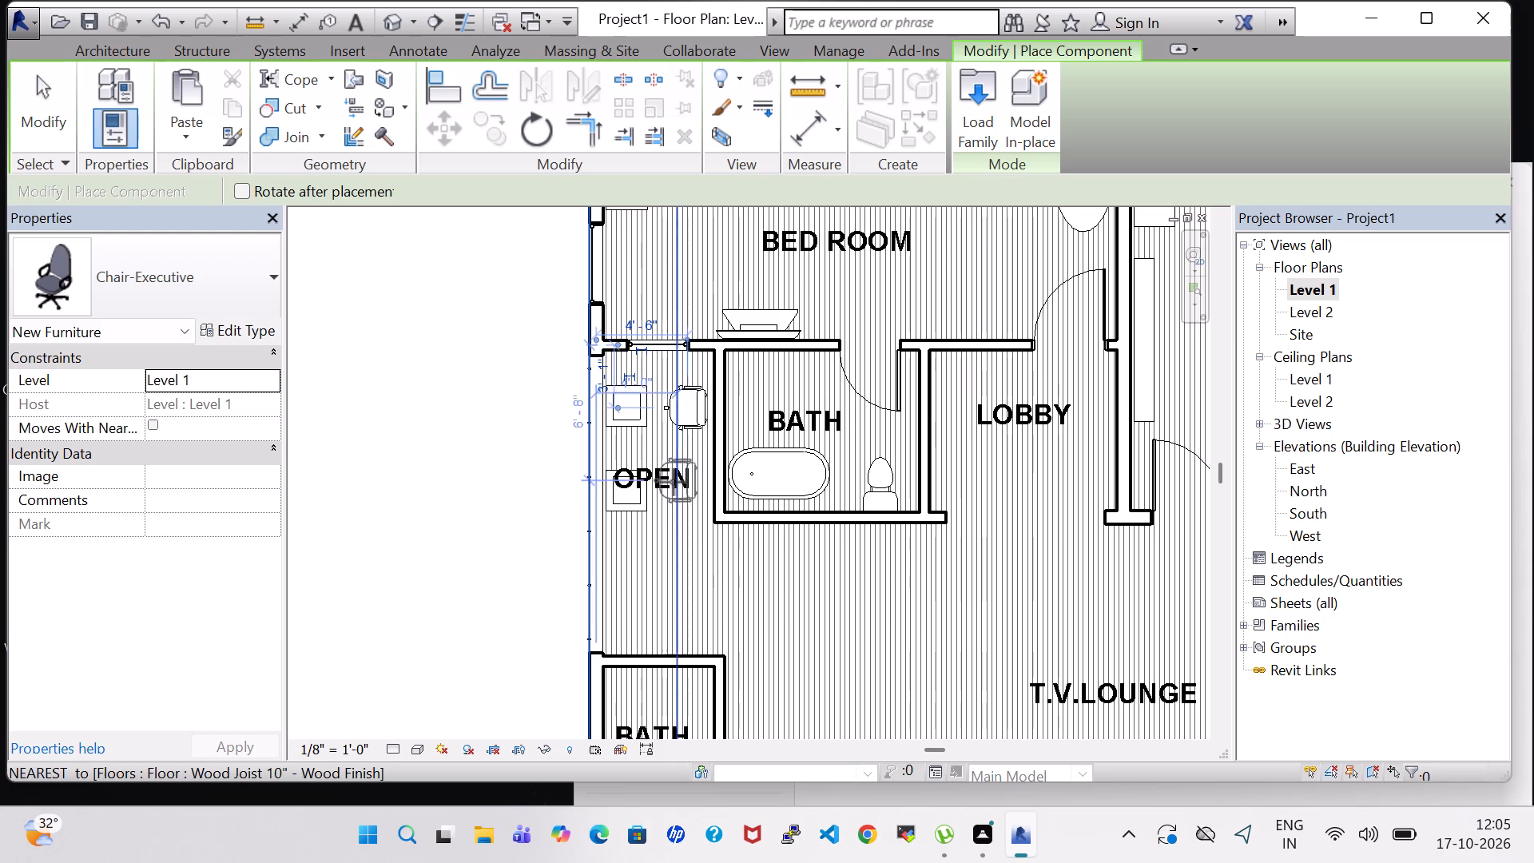
click(676, 487)
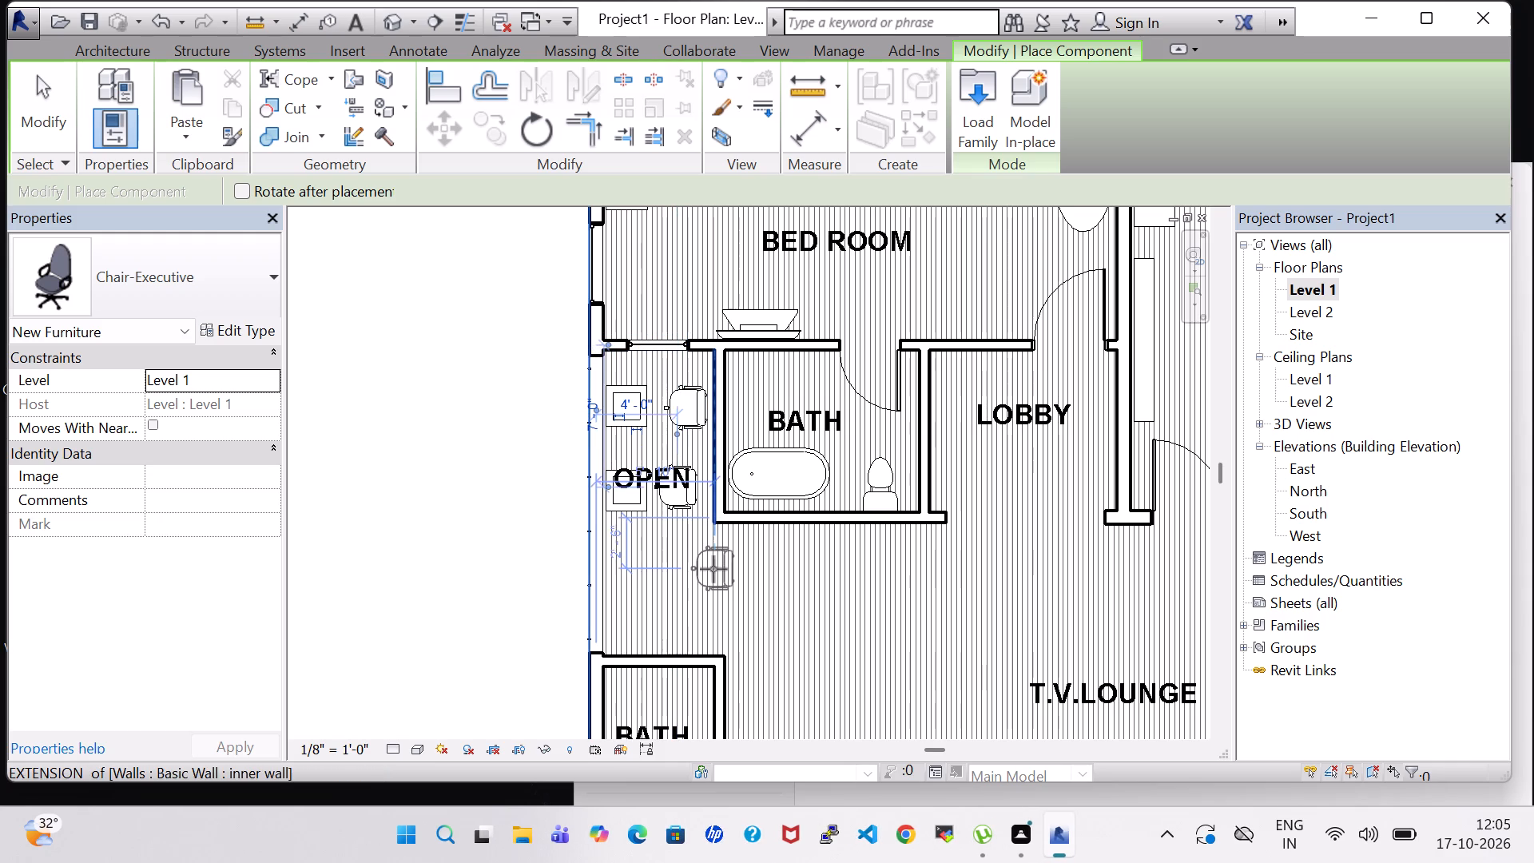
key(Escape)
key(Escape)
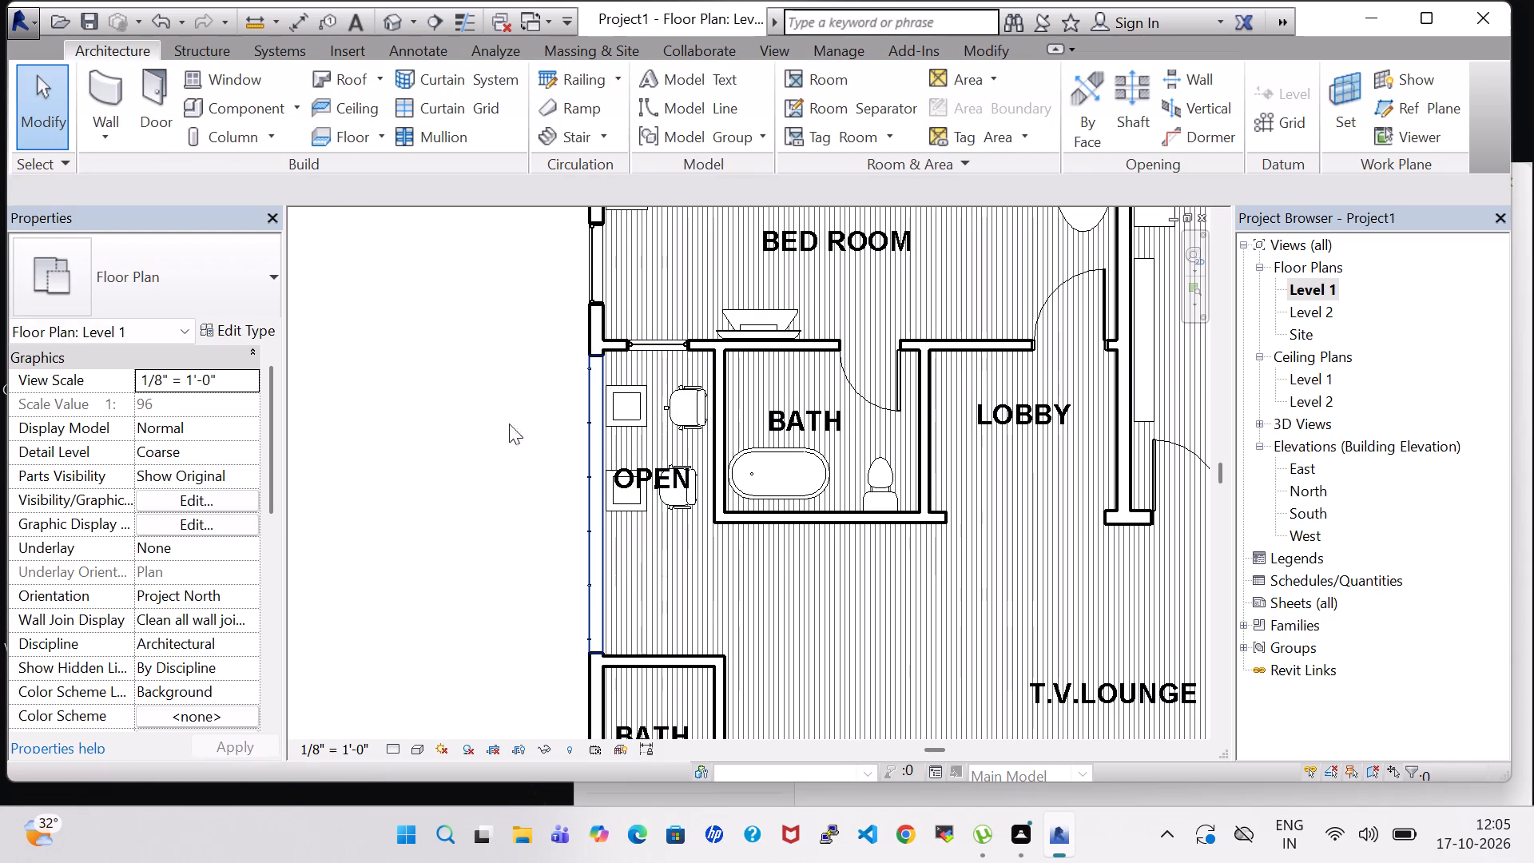
Inspect the coffee tables and executive chairs in the open area in the 3D view from several angles.
click(387, 26)
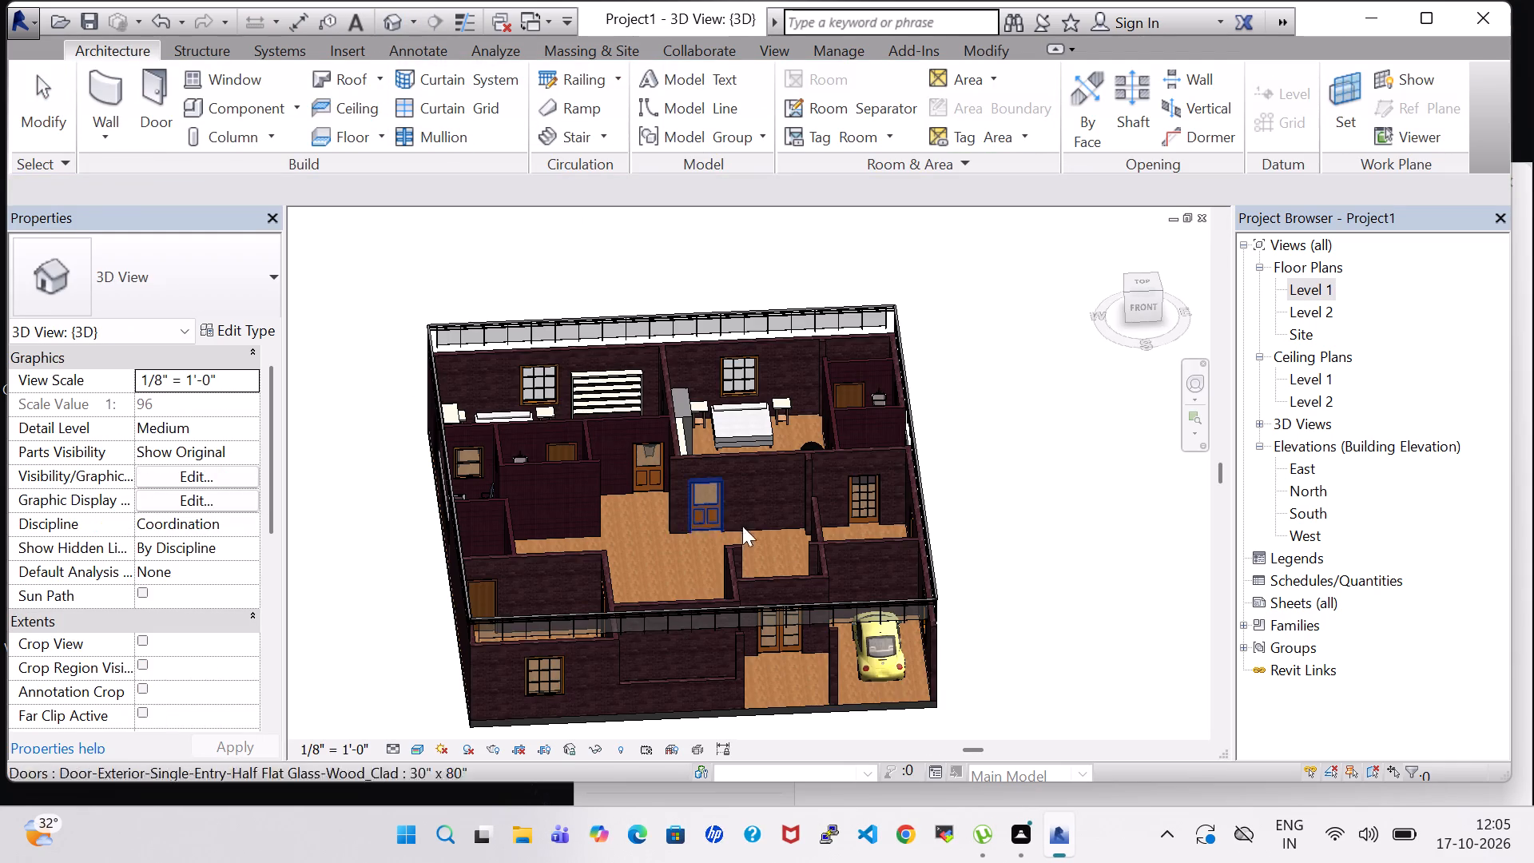
shift+middle_drag(982, 546, 991, 701)
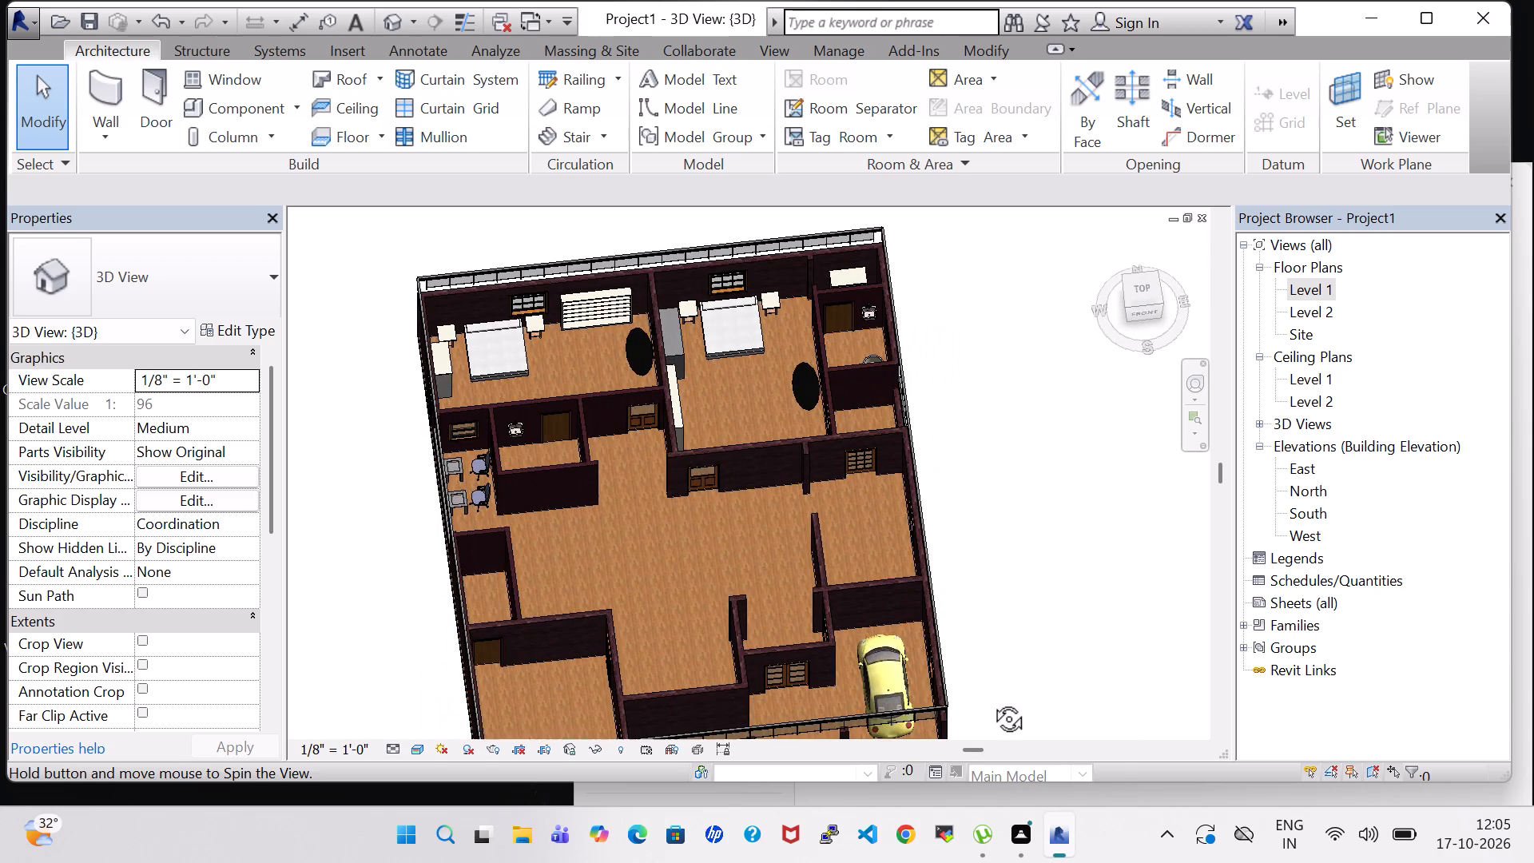
shift+middle_drag(991, 701, 991, 702)
shift+middle_drag(635, 550, 764, 460)
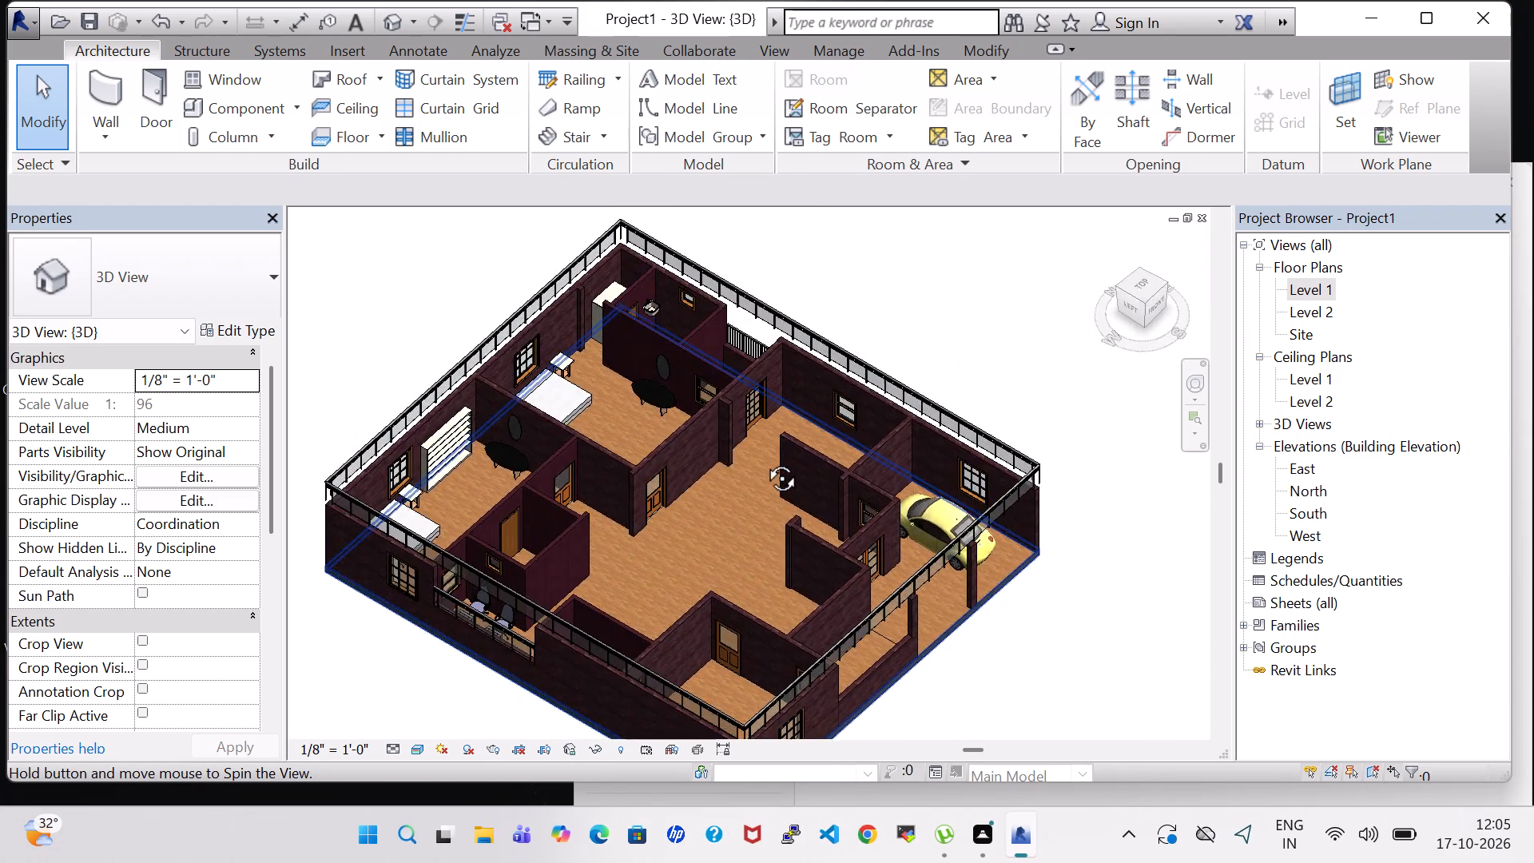
shift+middle_drag(764, 460, 527, 477)
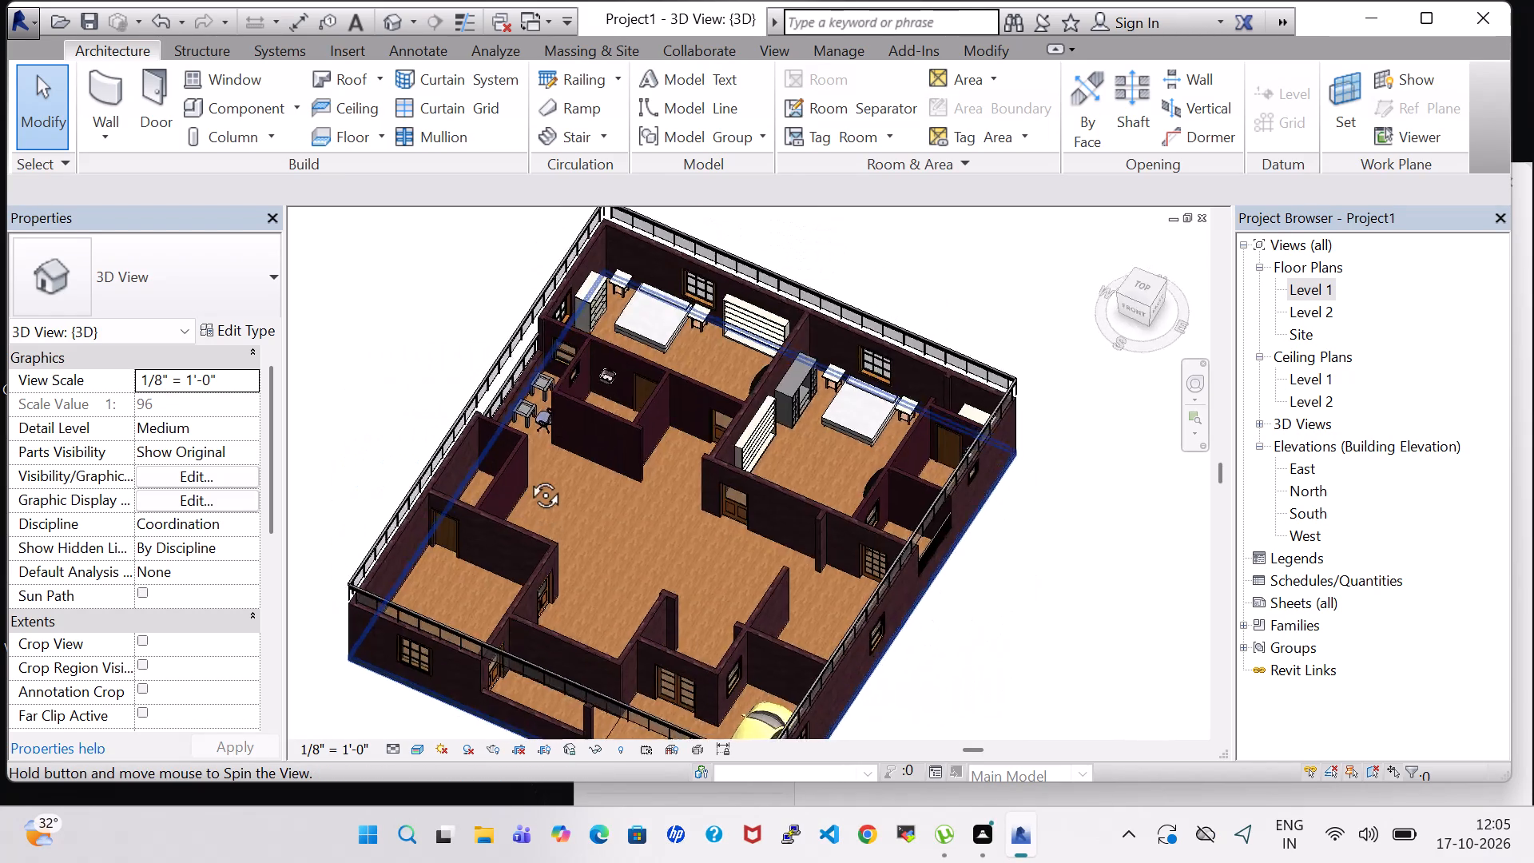
shift+middle_drag(527, 477, 535, 455)
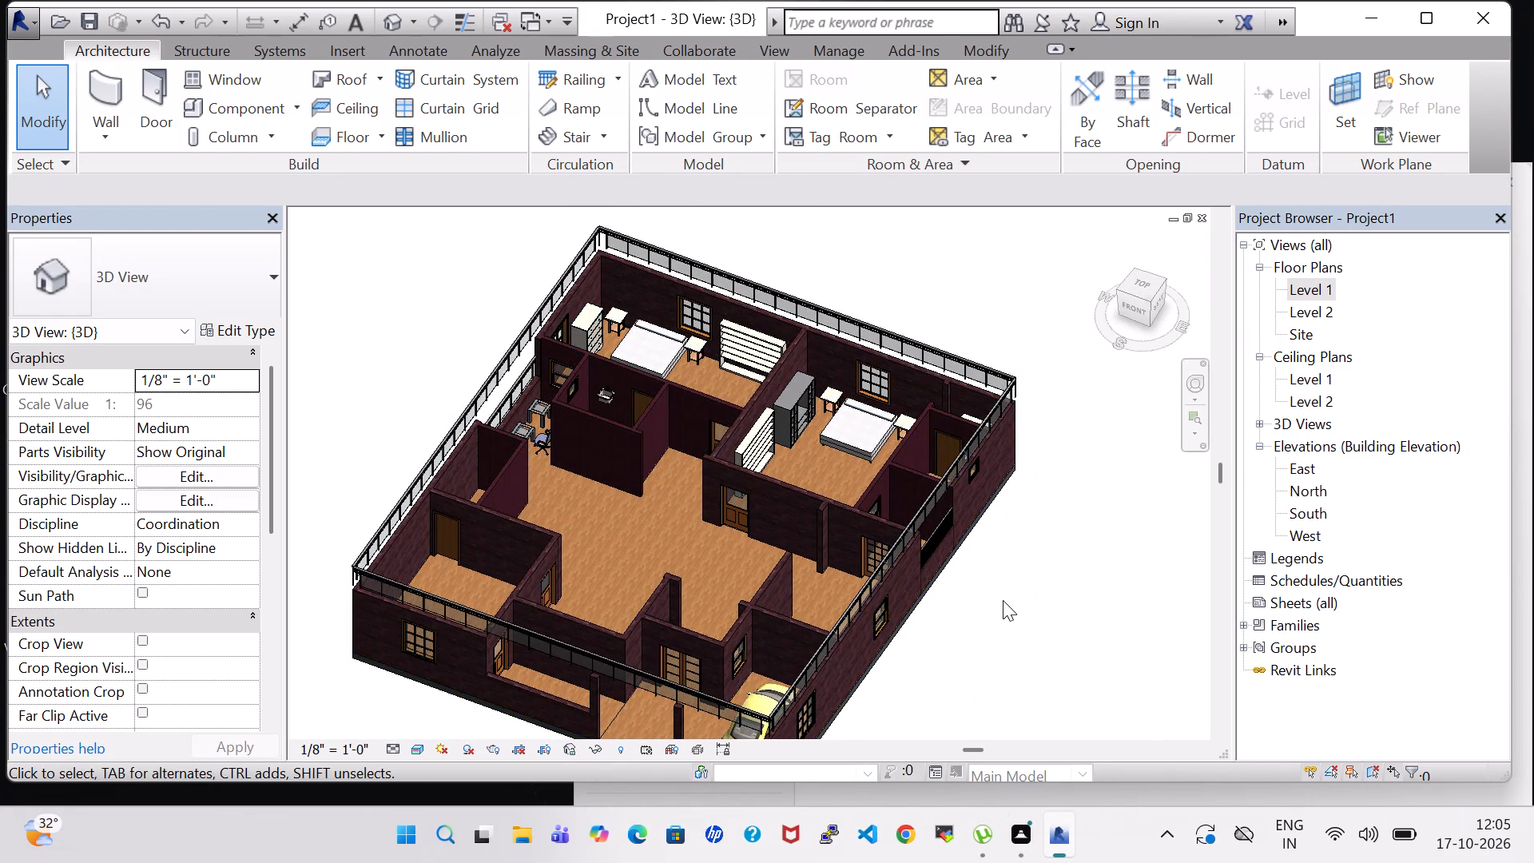
shift+middle_drag(1003, 600, 1043, 636)
On Level 1, place two rotated Chair-Executive chairs along the outer edge of the open area between the bath and the kitchen.
double_click(1309, 288)
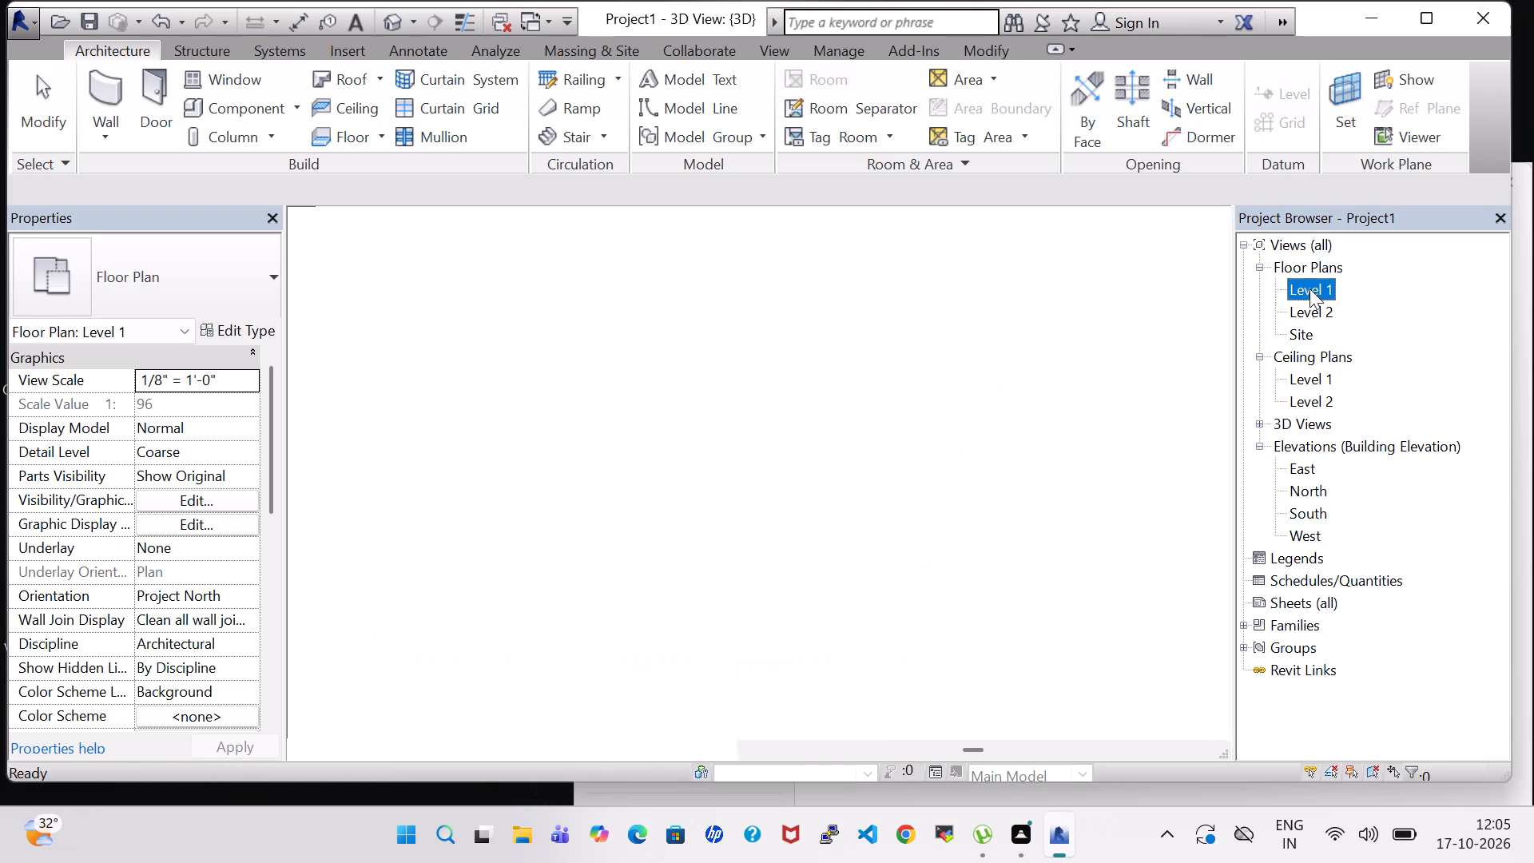
scroll(873, 424, down, 2)
middle_drag(927, 587, 541, 595)
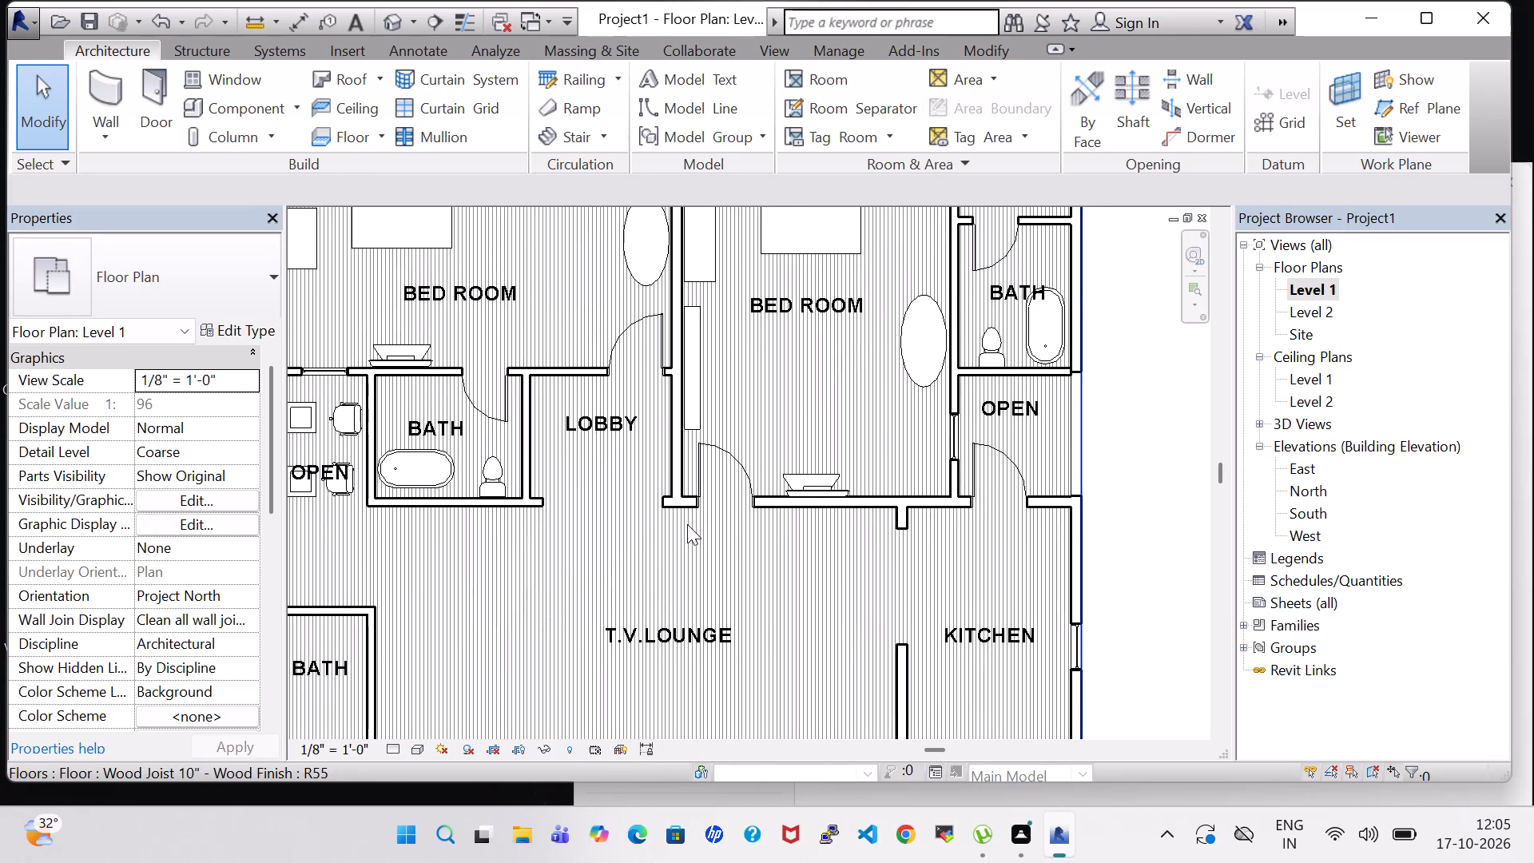
click(241, 114)
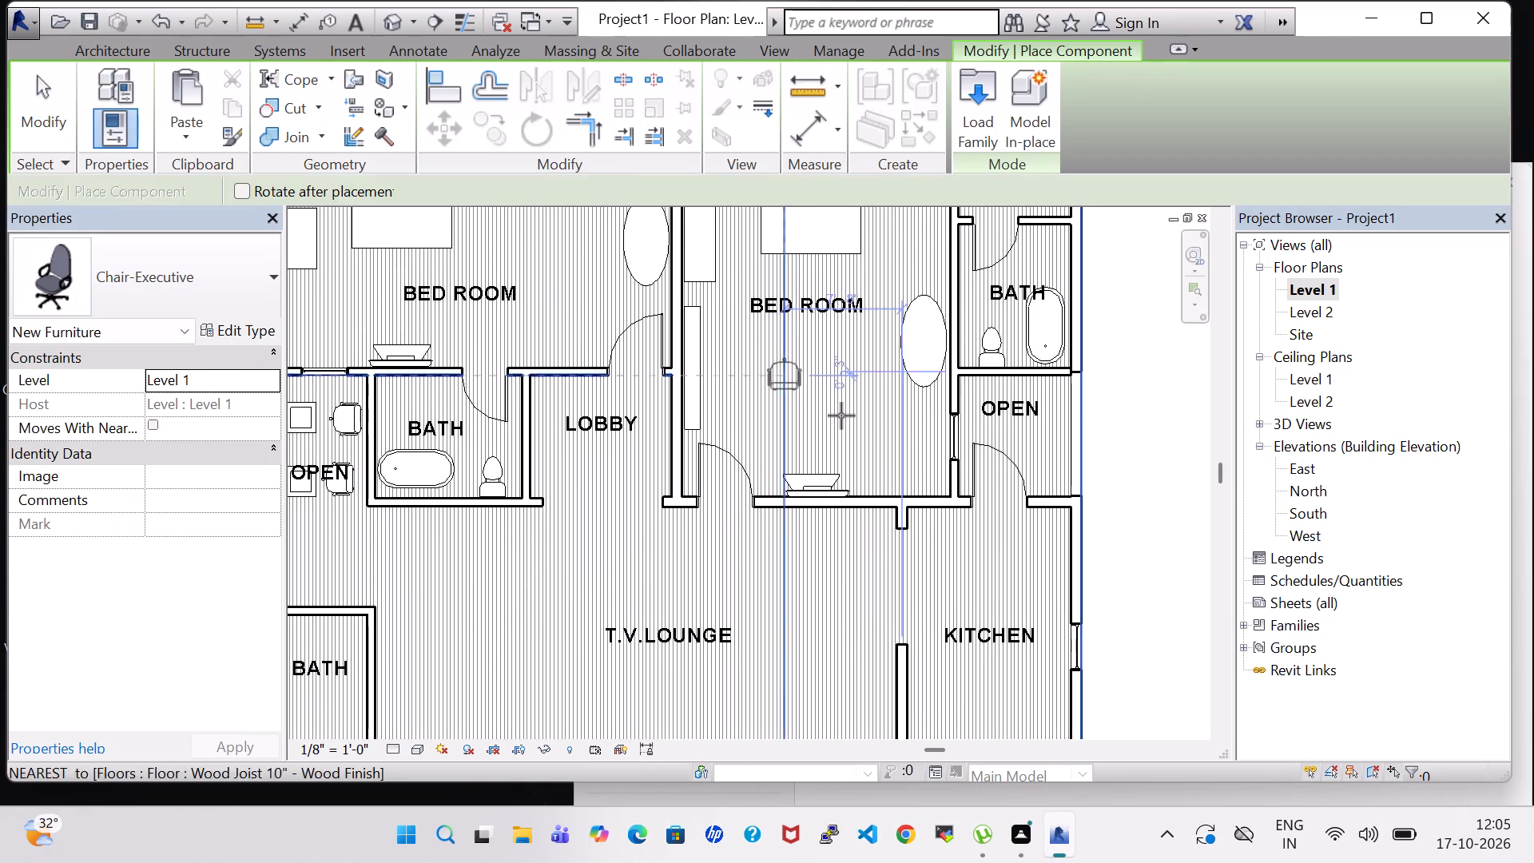
scroll(941, 437, up, 3)
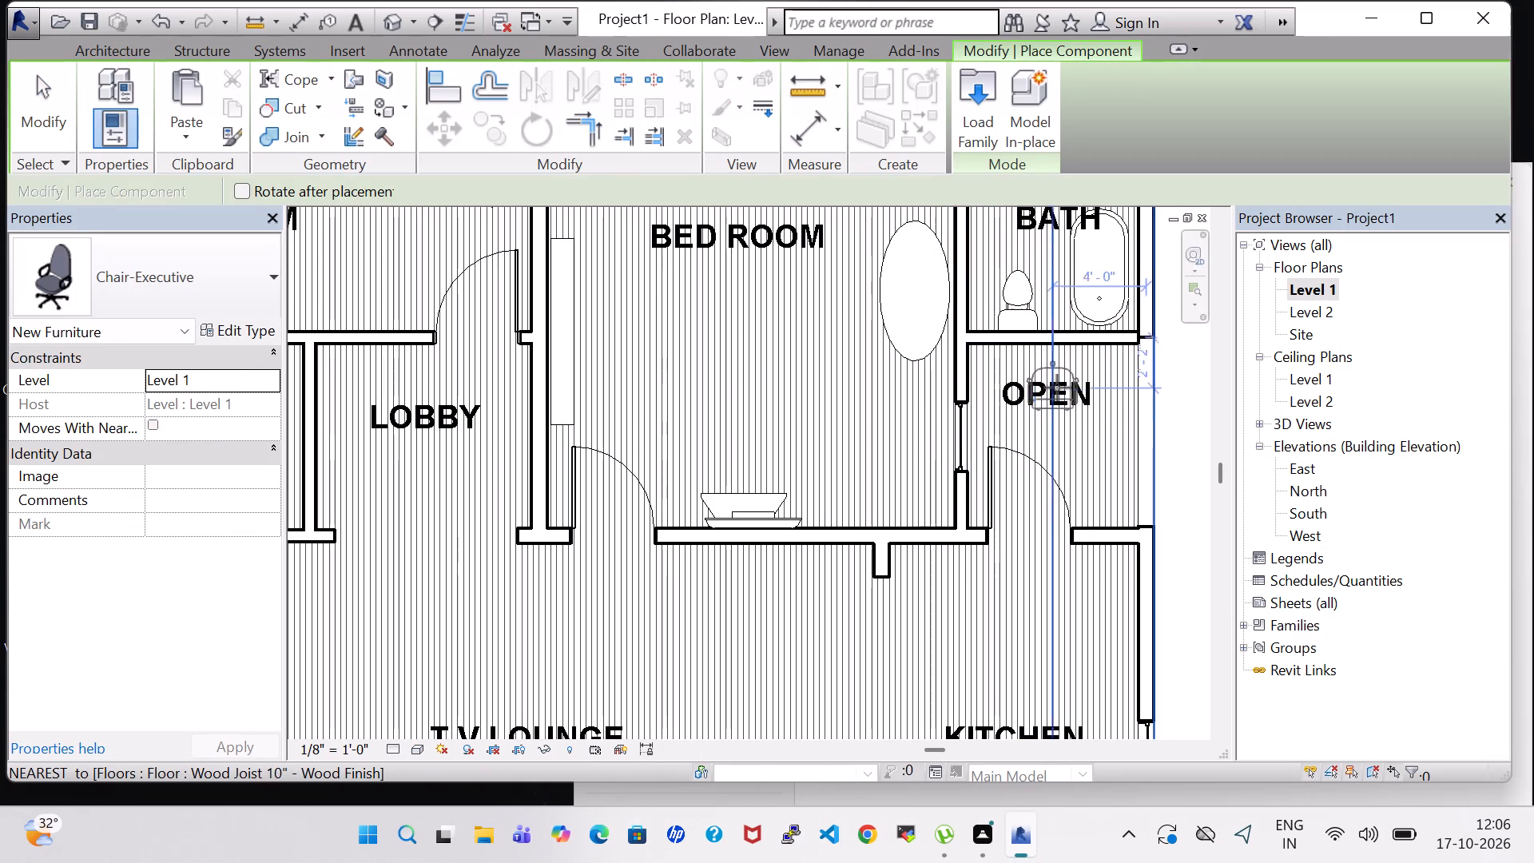
key(space)
key(space)
key(space)
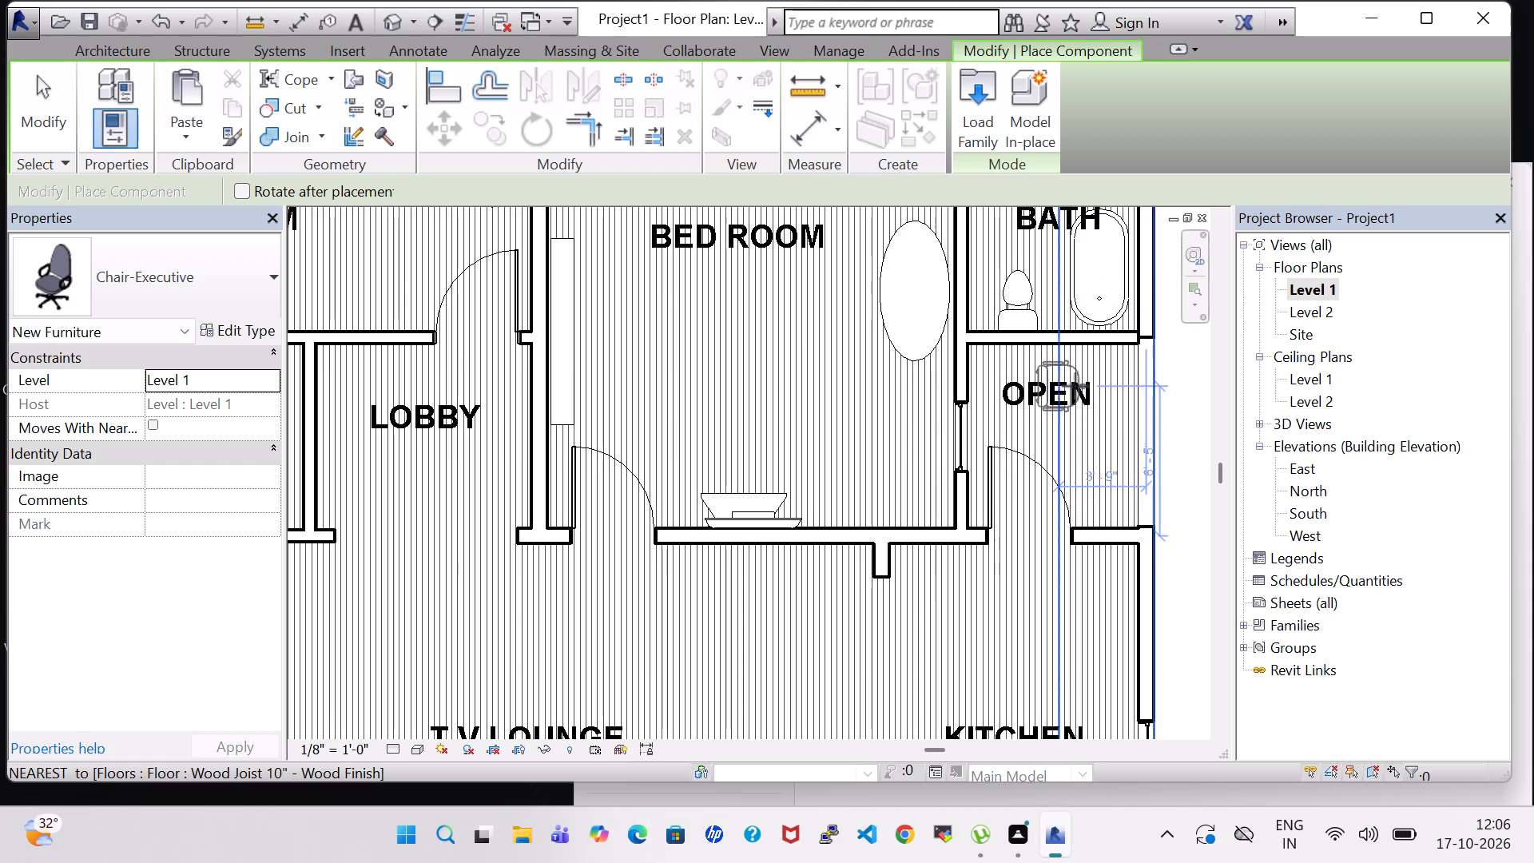
key(space)
key(space)
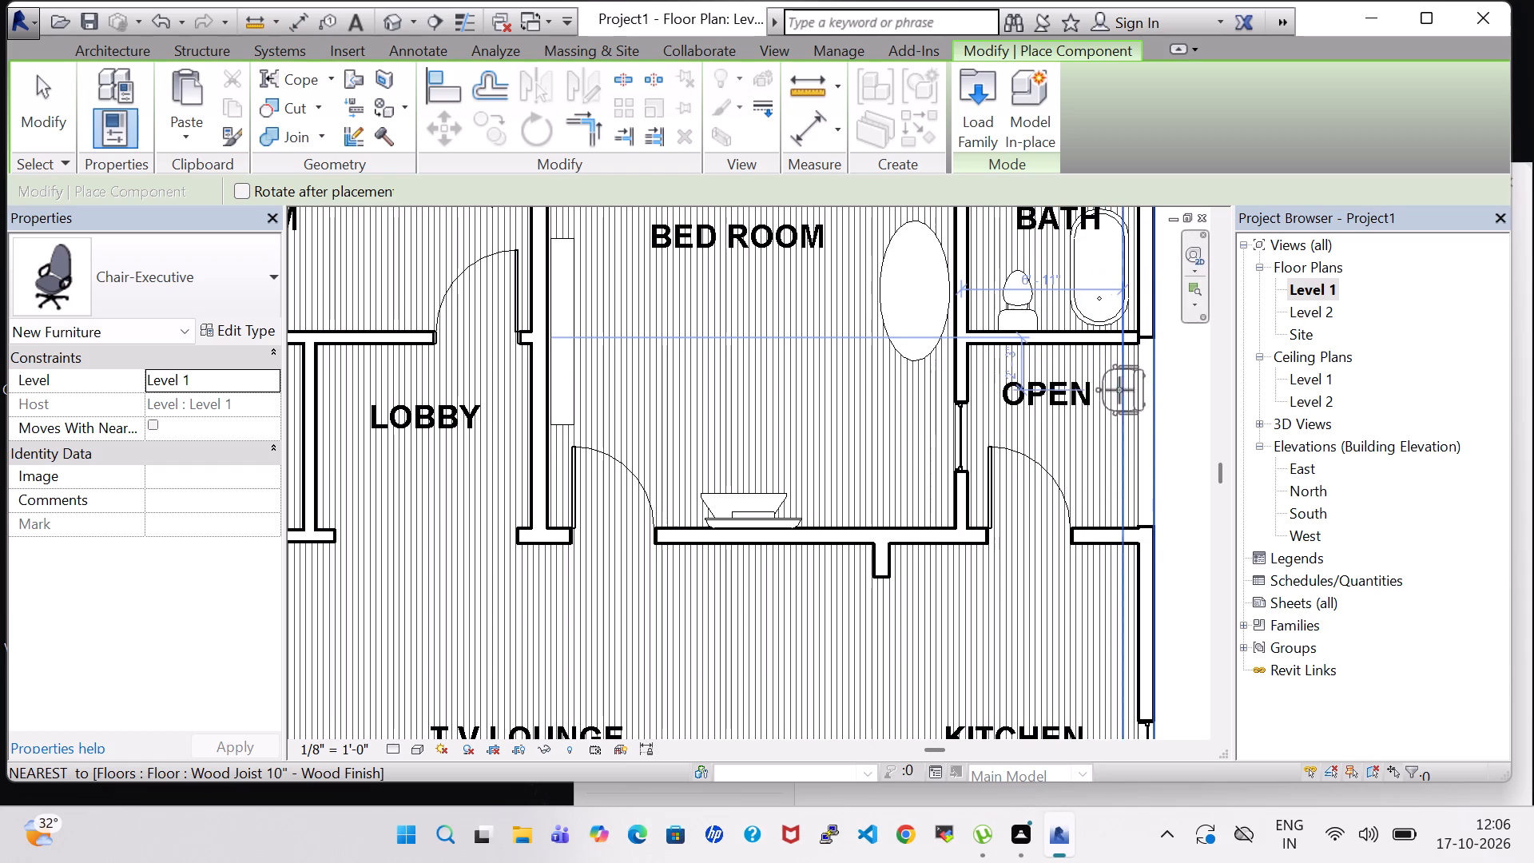
click(1111, 384)
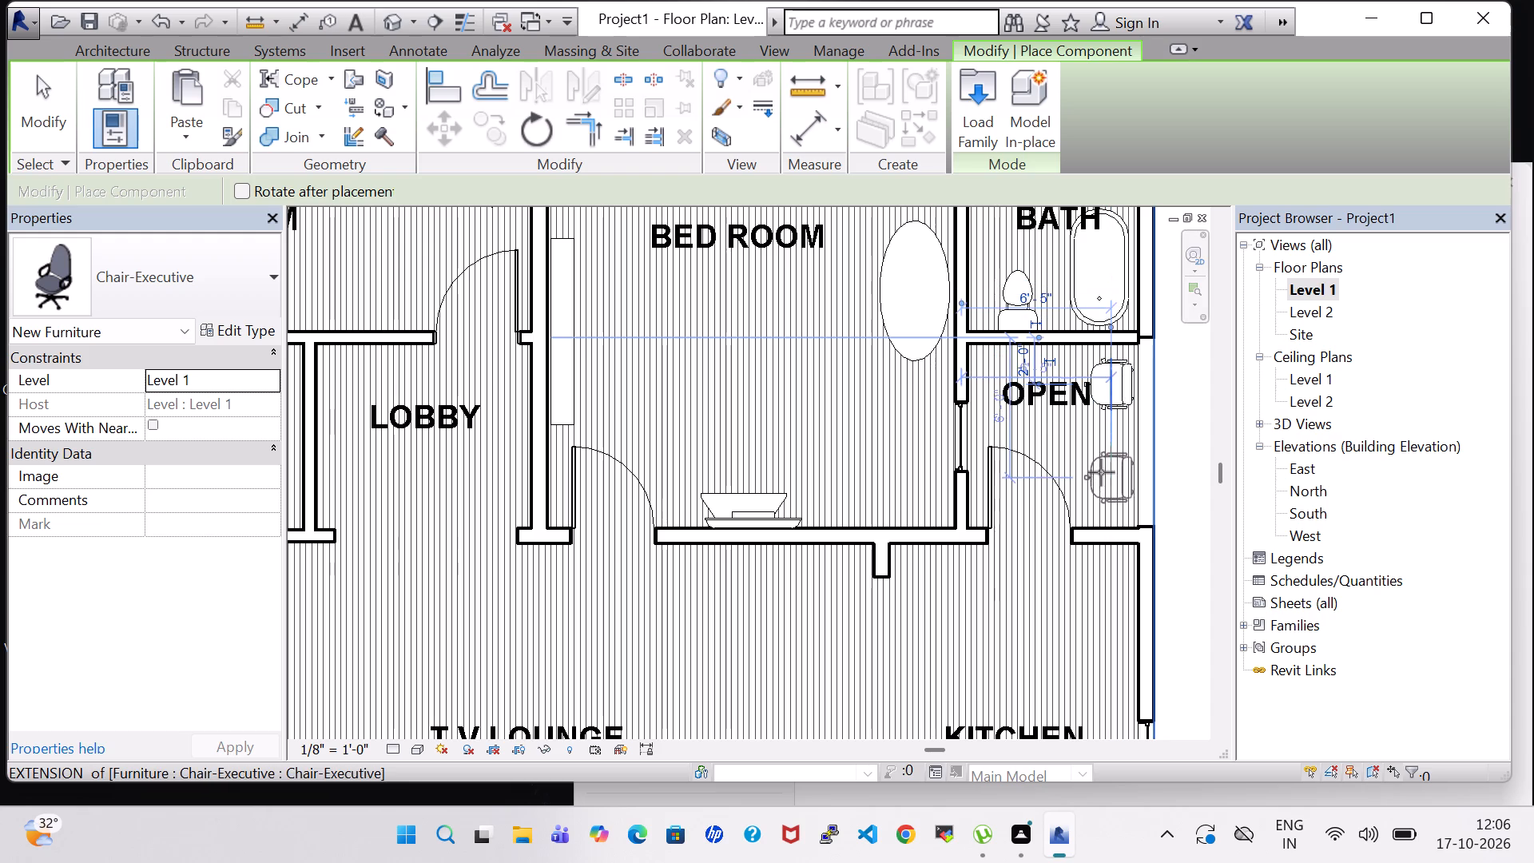
click(1102, 472)
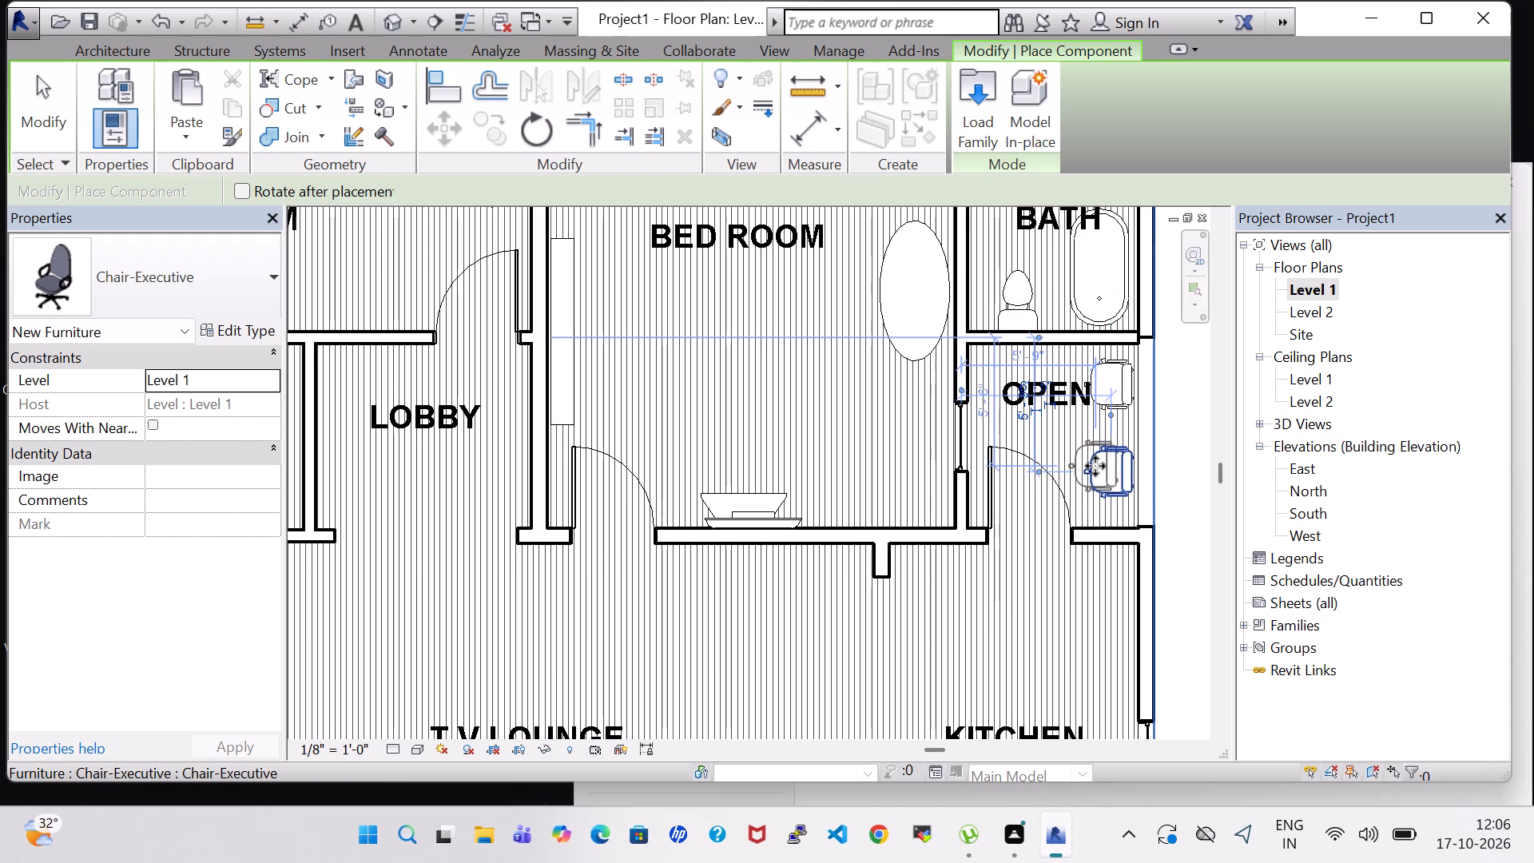
key(Escape)
key(Escape)
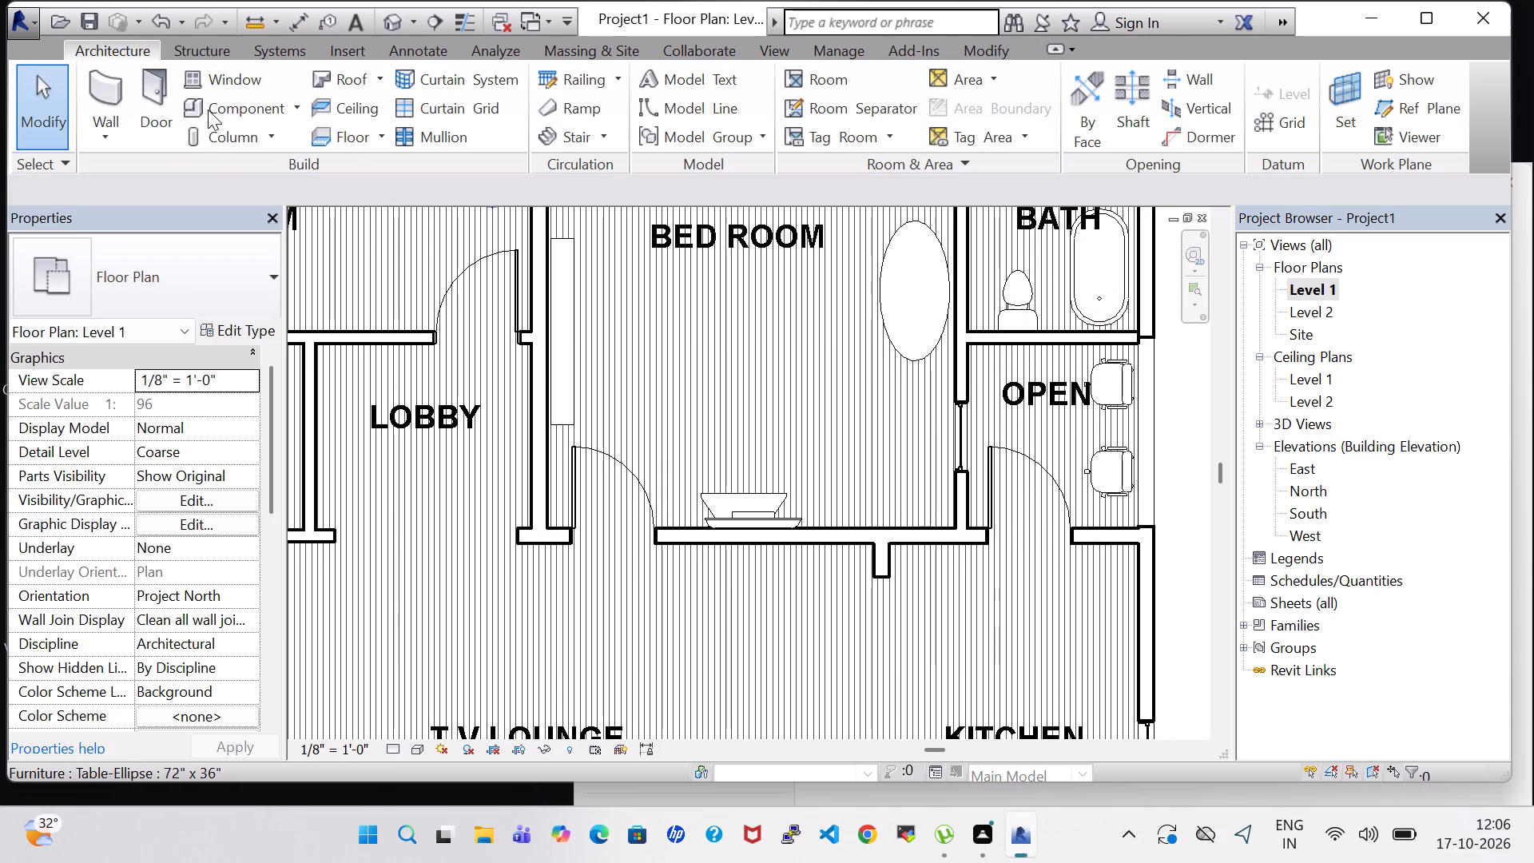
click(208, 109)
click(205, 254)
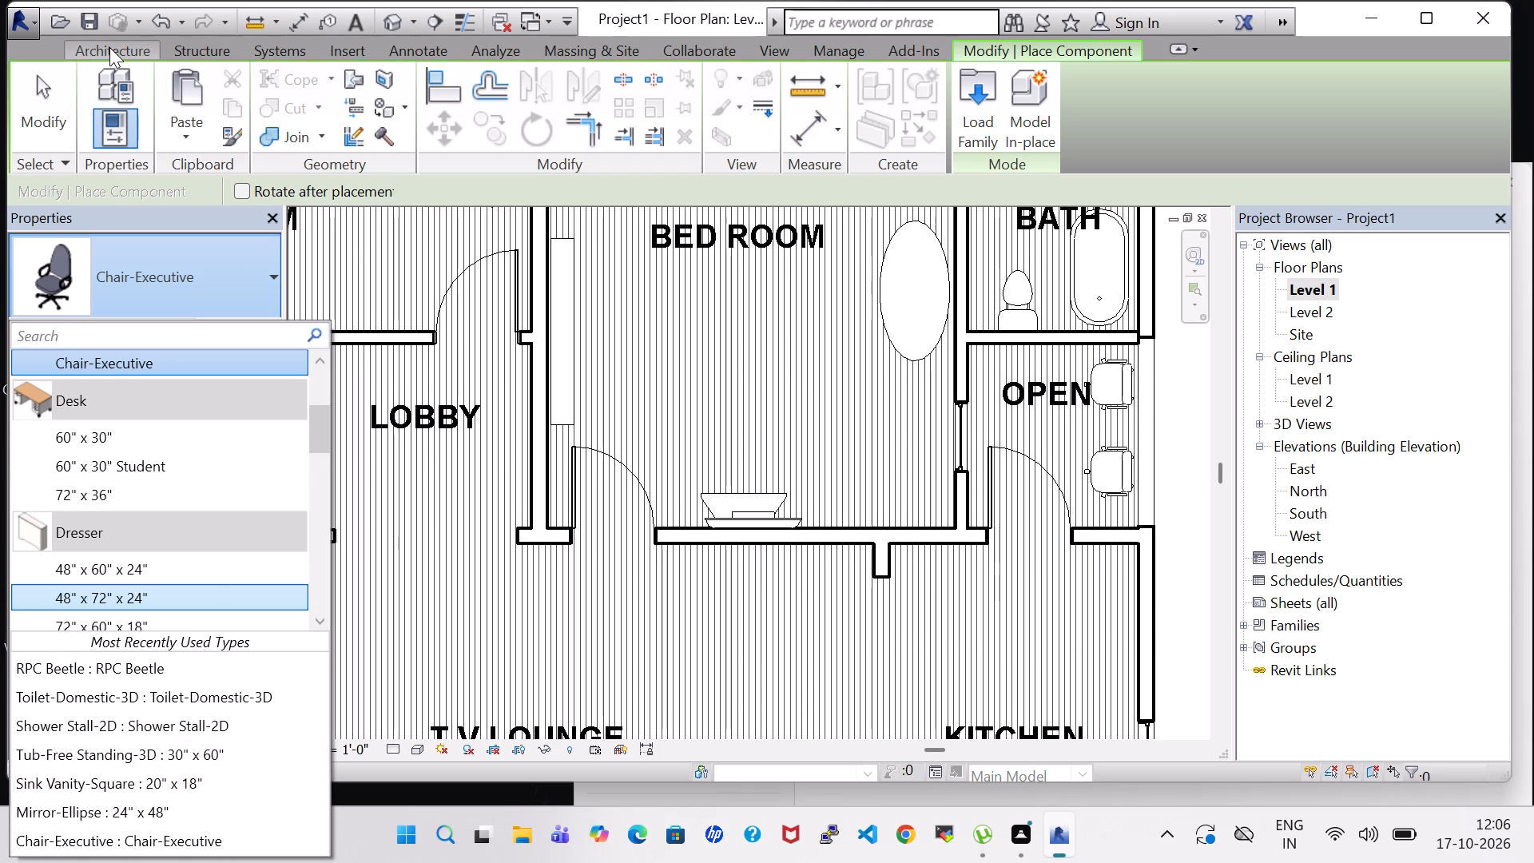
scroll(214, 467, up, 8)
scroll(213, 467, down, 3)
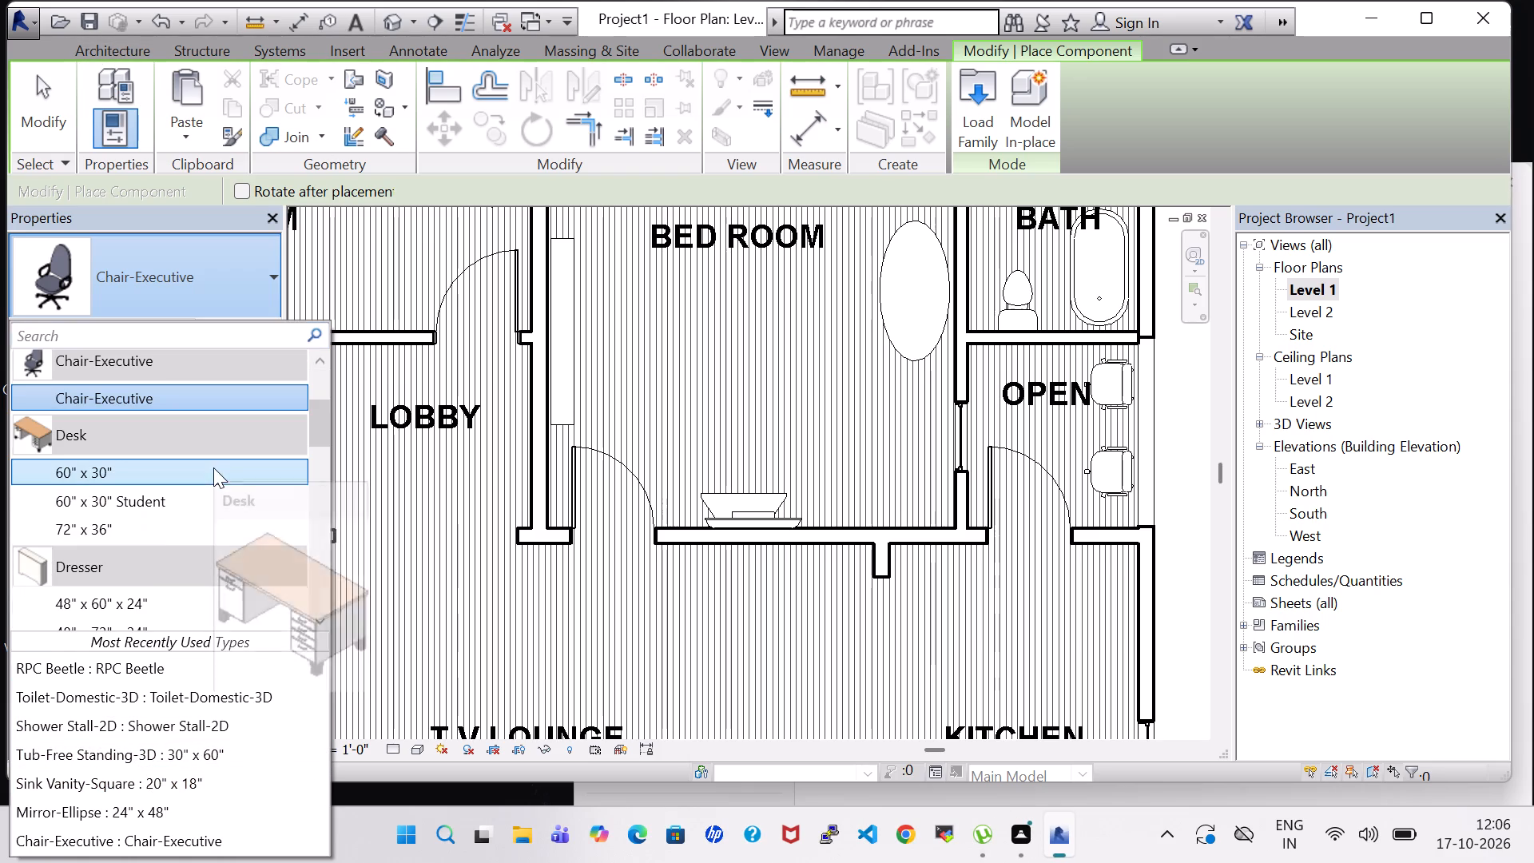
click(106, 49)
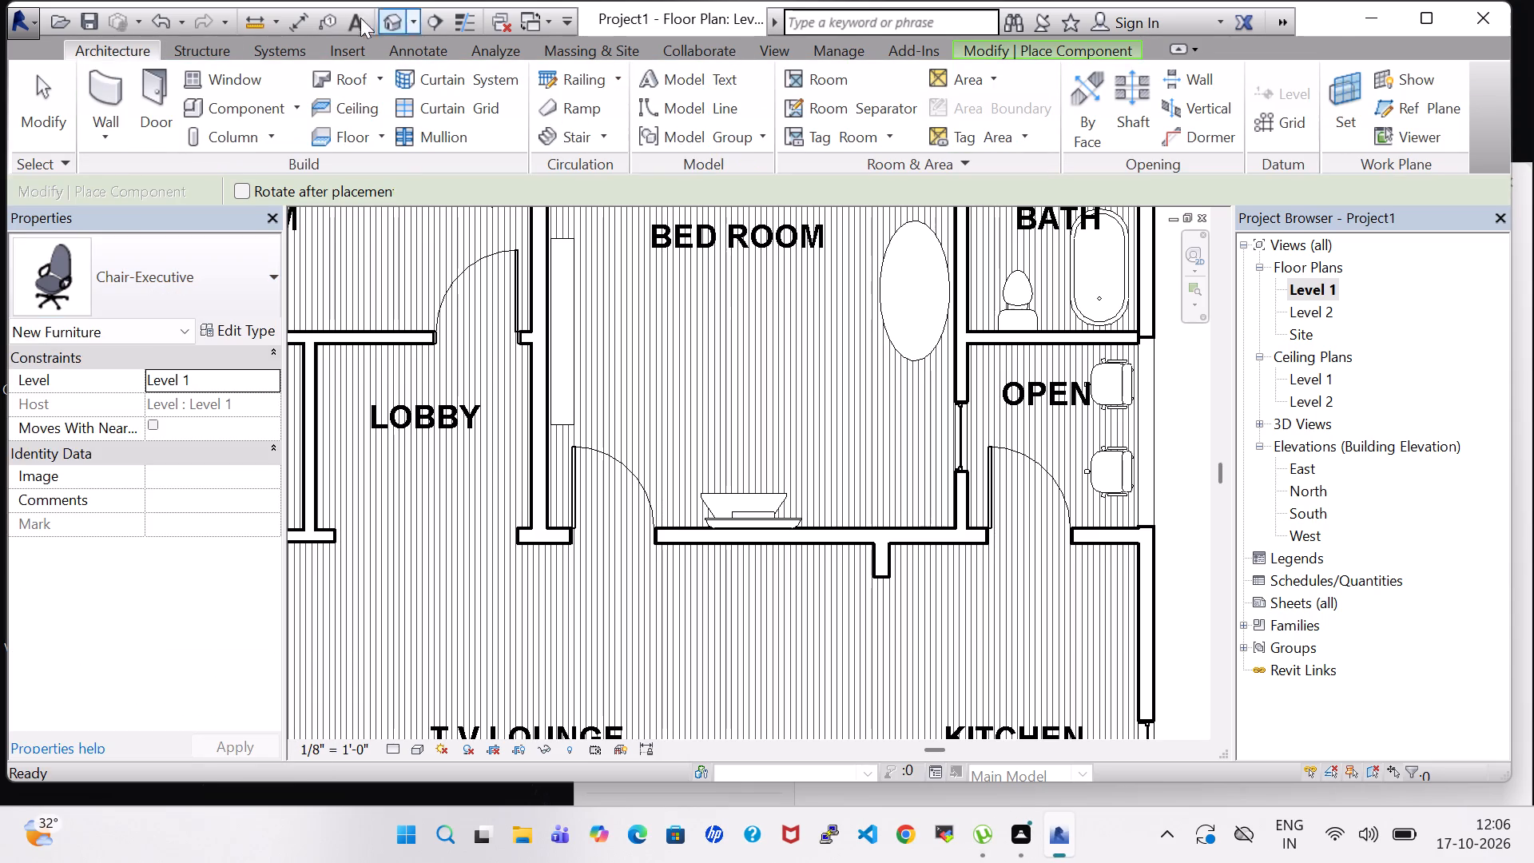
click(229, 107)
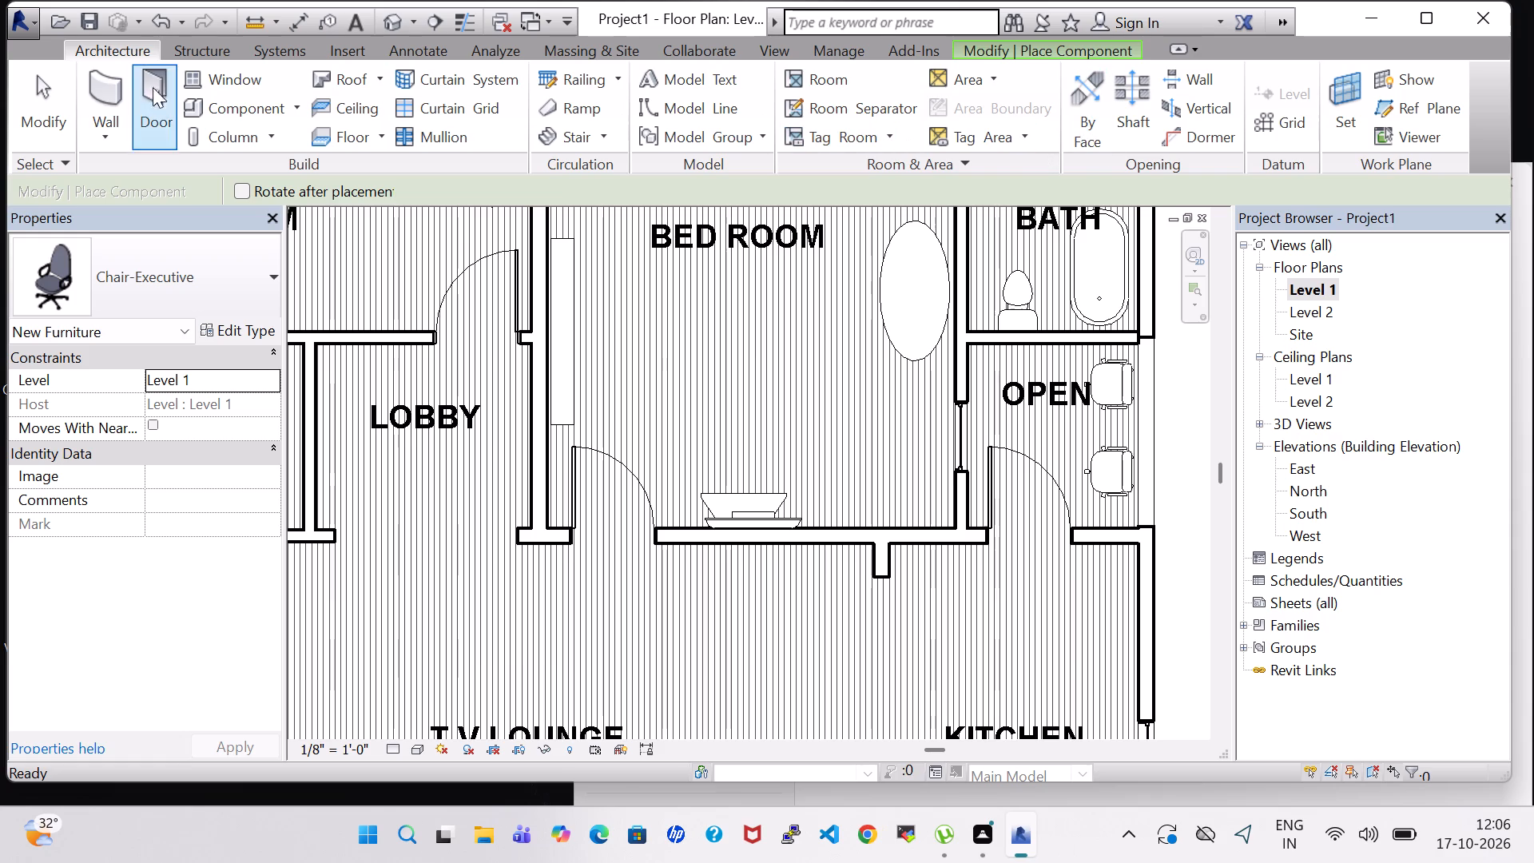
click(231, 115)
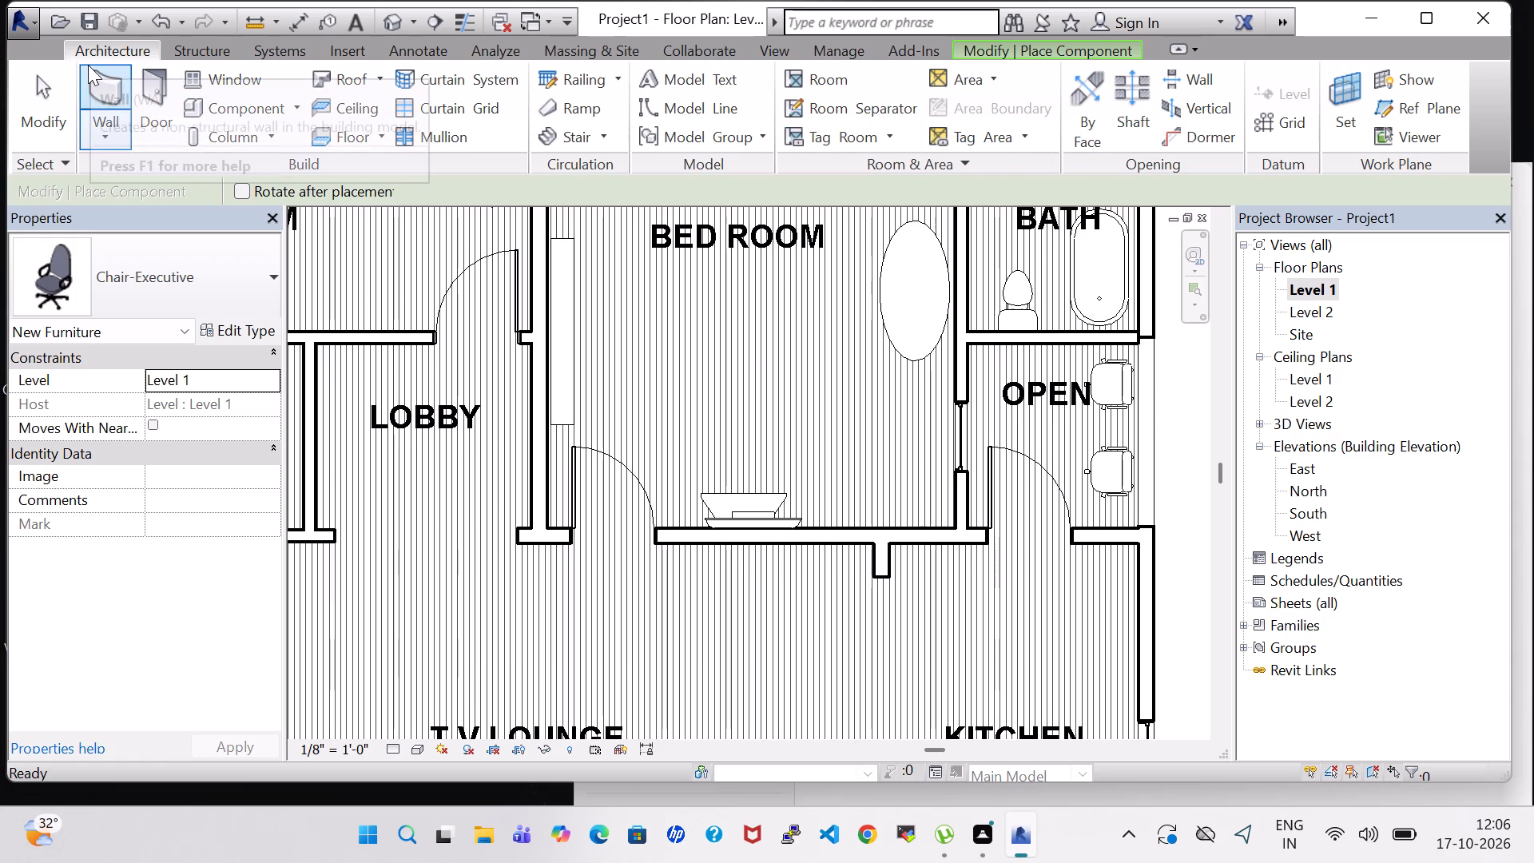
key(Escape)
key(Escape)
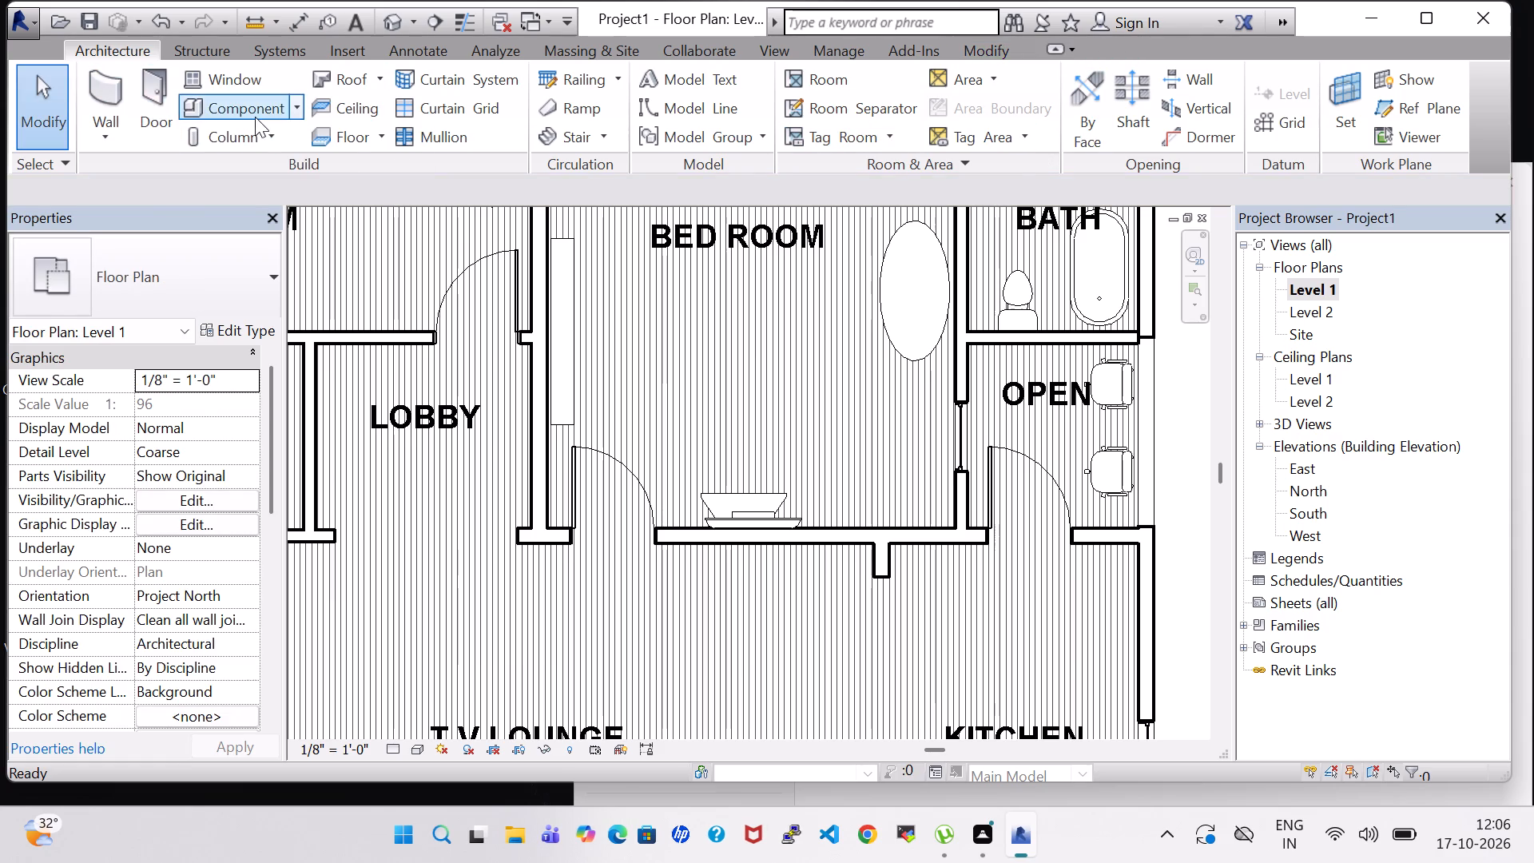
Browse the US Imperial library's Doors and Openings families, previewing Passage Opening-Elliptical Arch and Passage Opening-Cased.
click(255, 117)
click(984, 115)
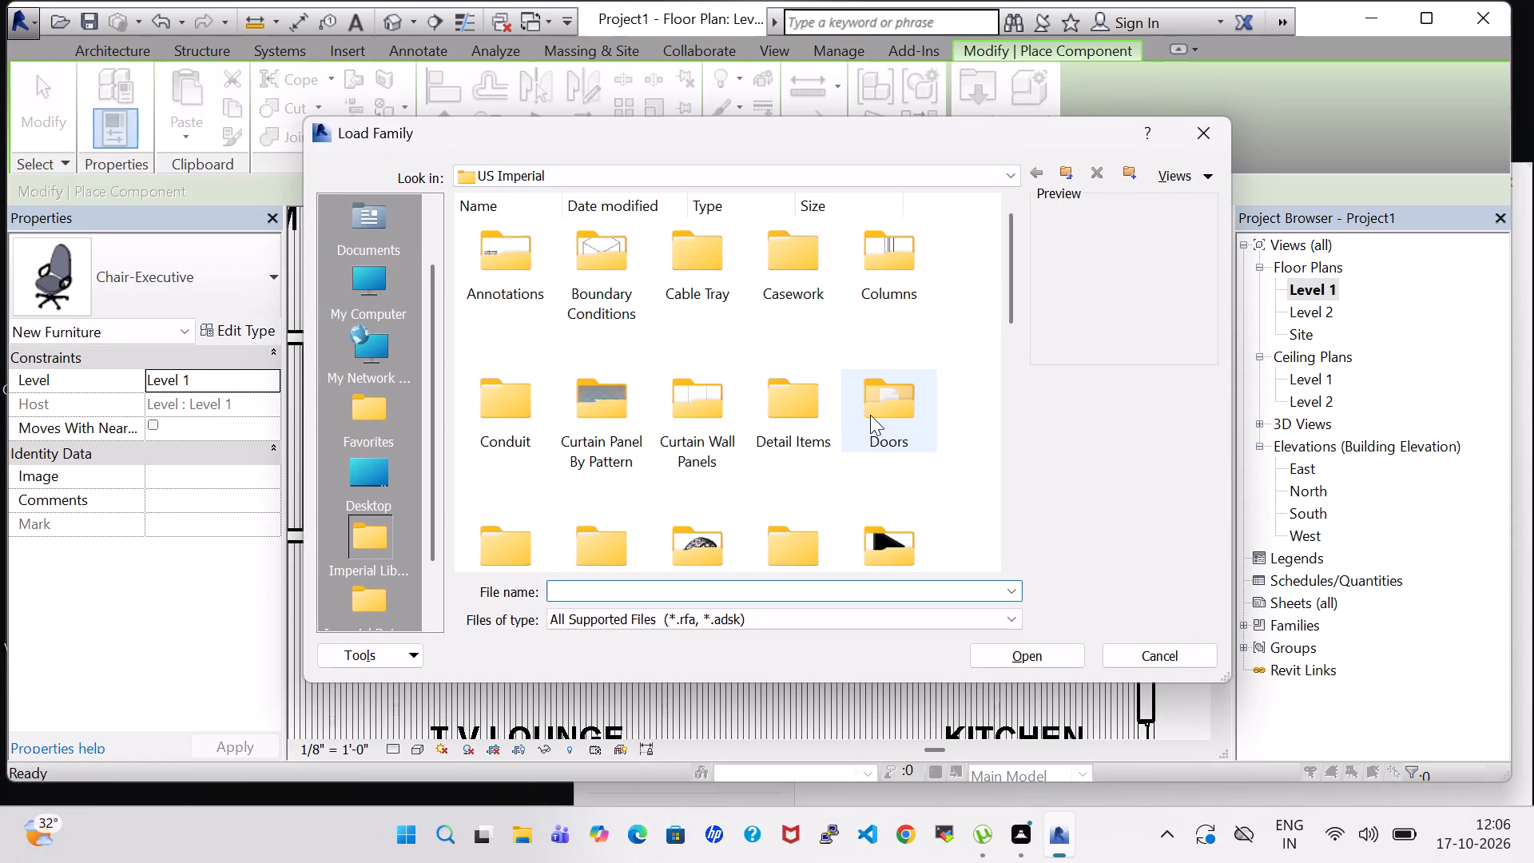
double_click(870, 415)
click(1037, 162)
click(1037, 169)
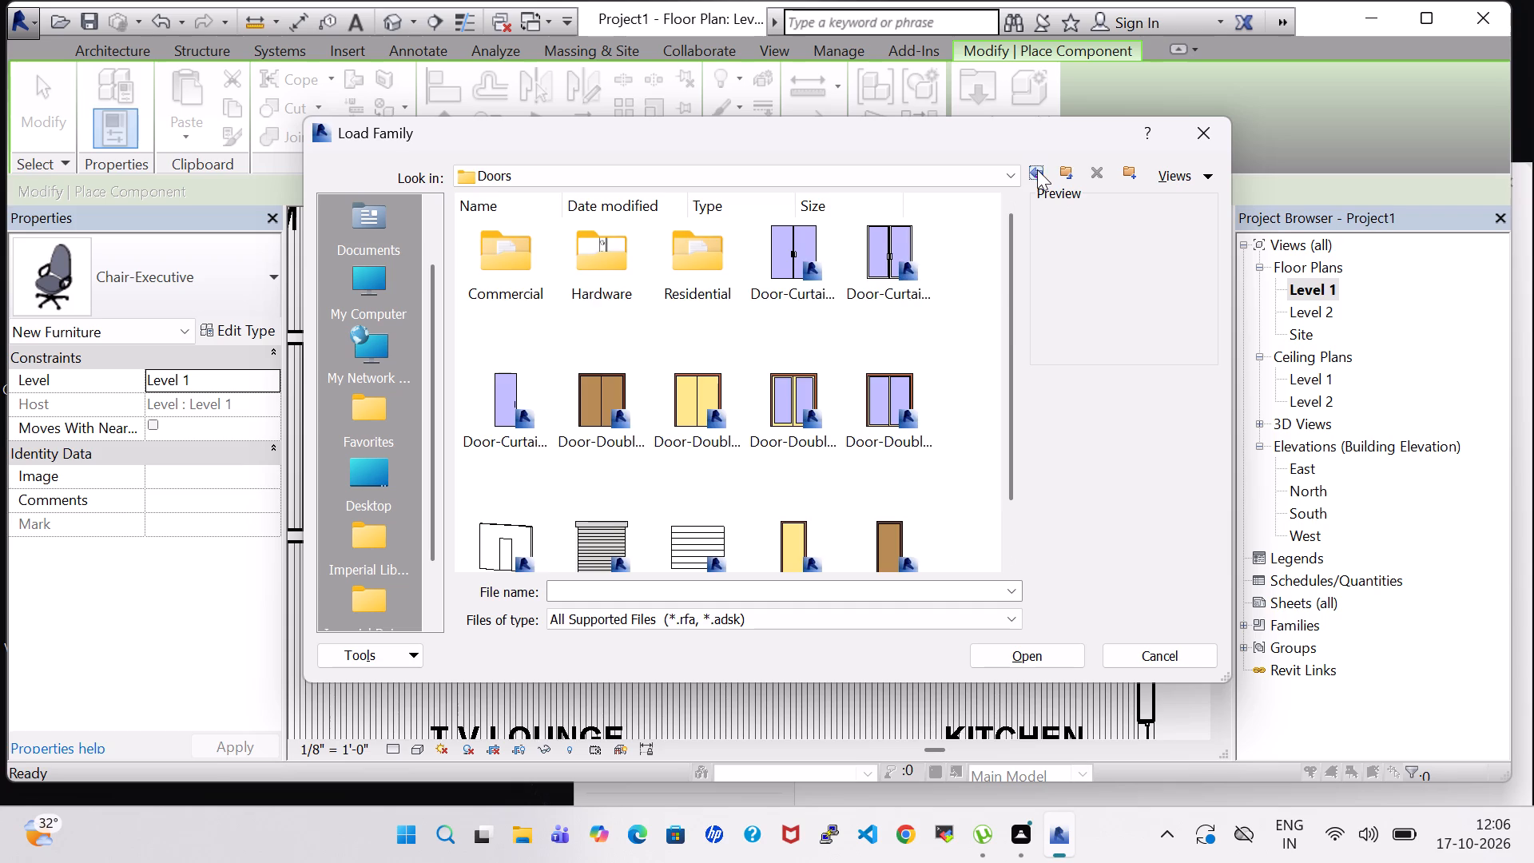
scroll(881, 396, down, 1)
double_click(891, 471)
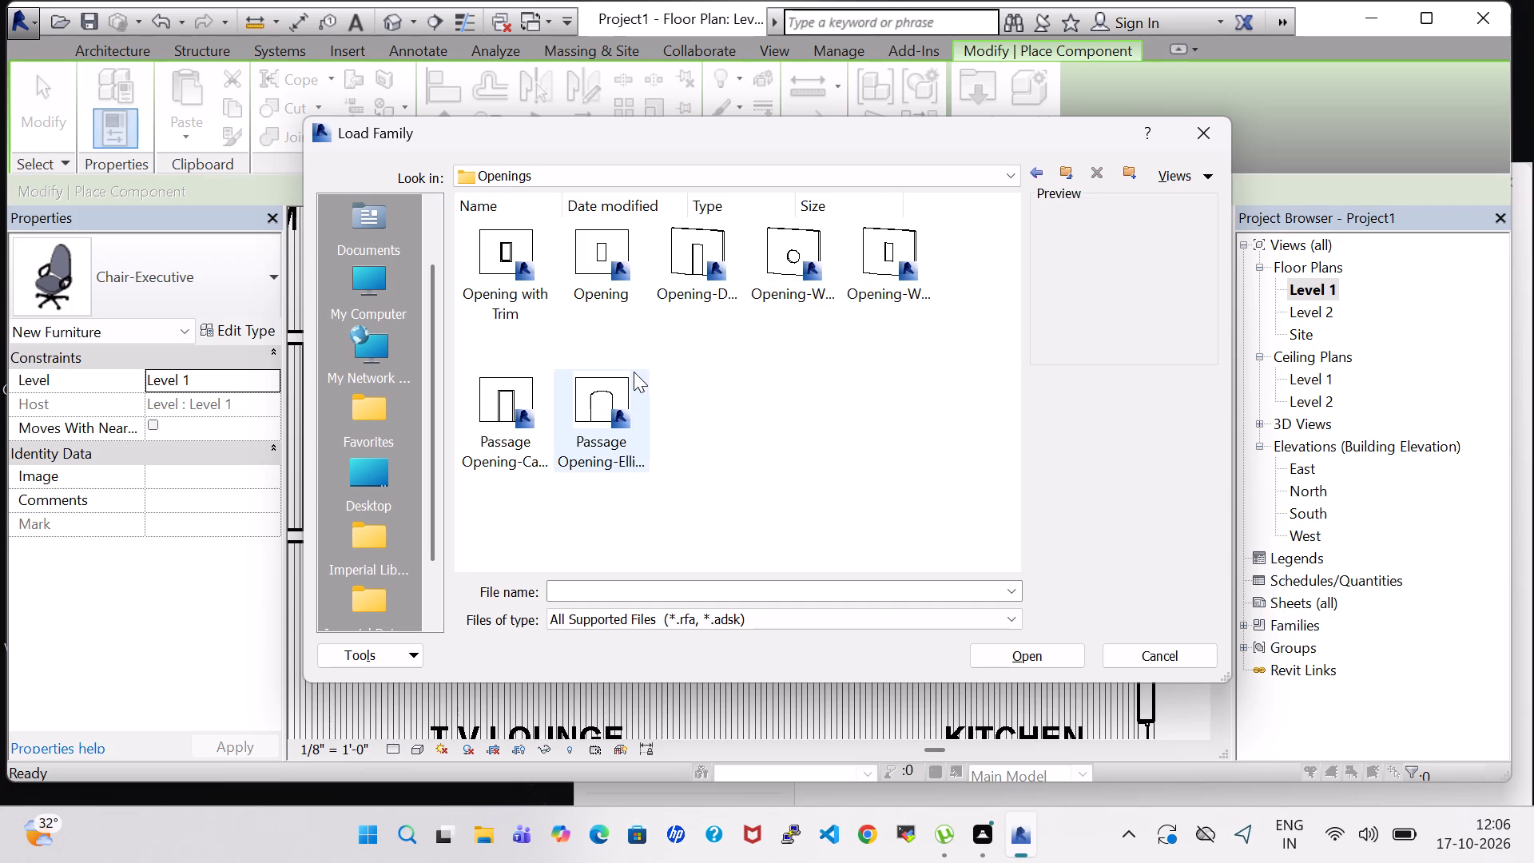
click(617, 400)
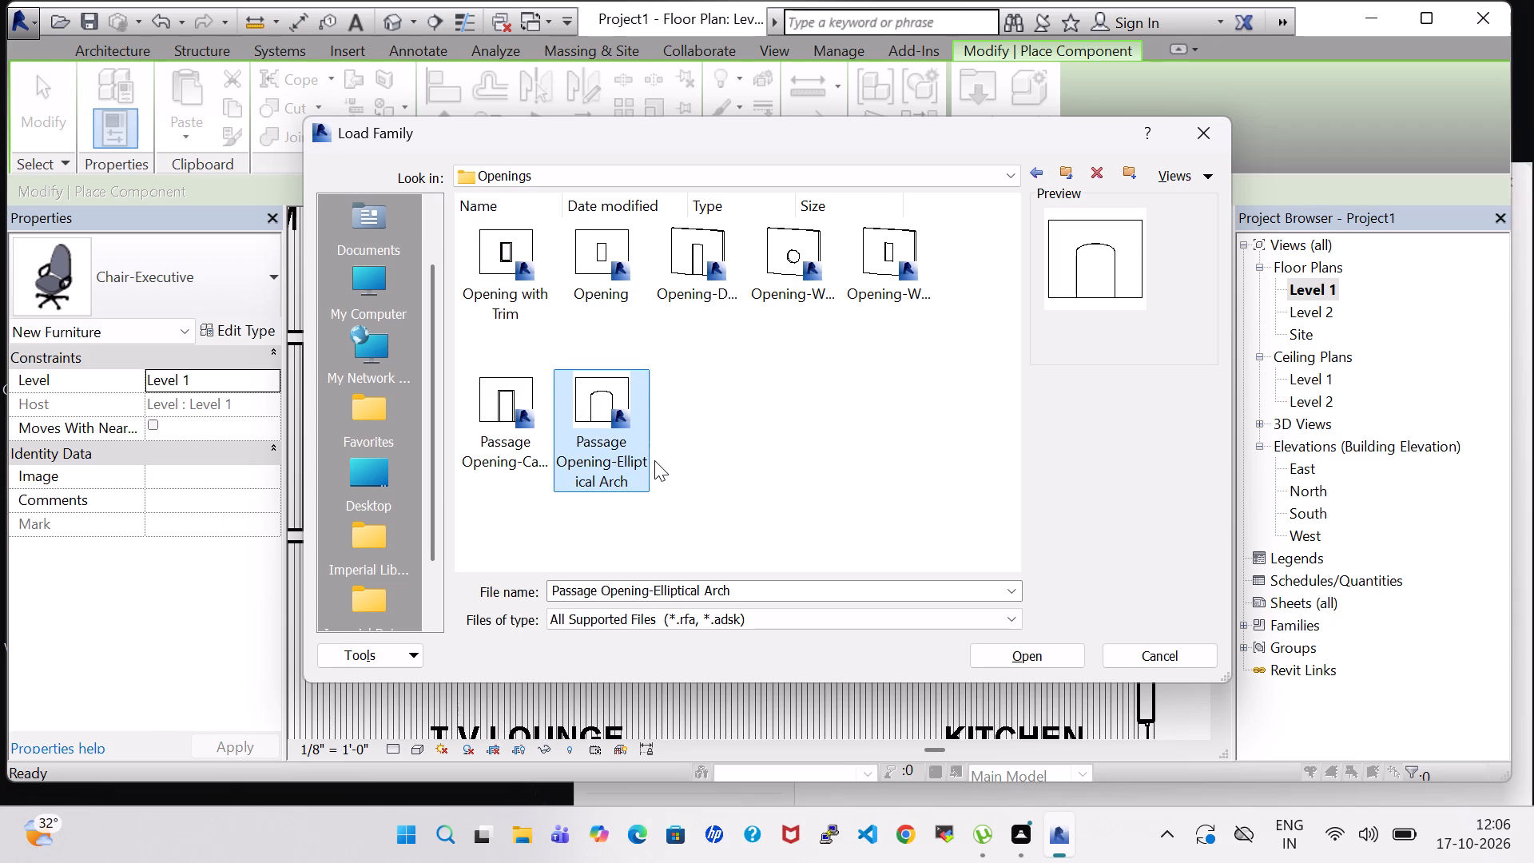
click(509, 432)
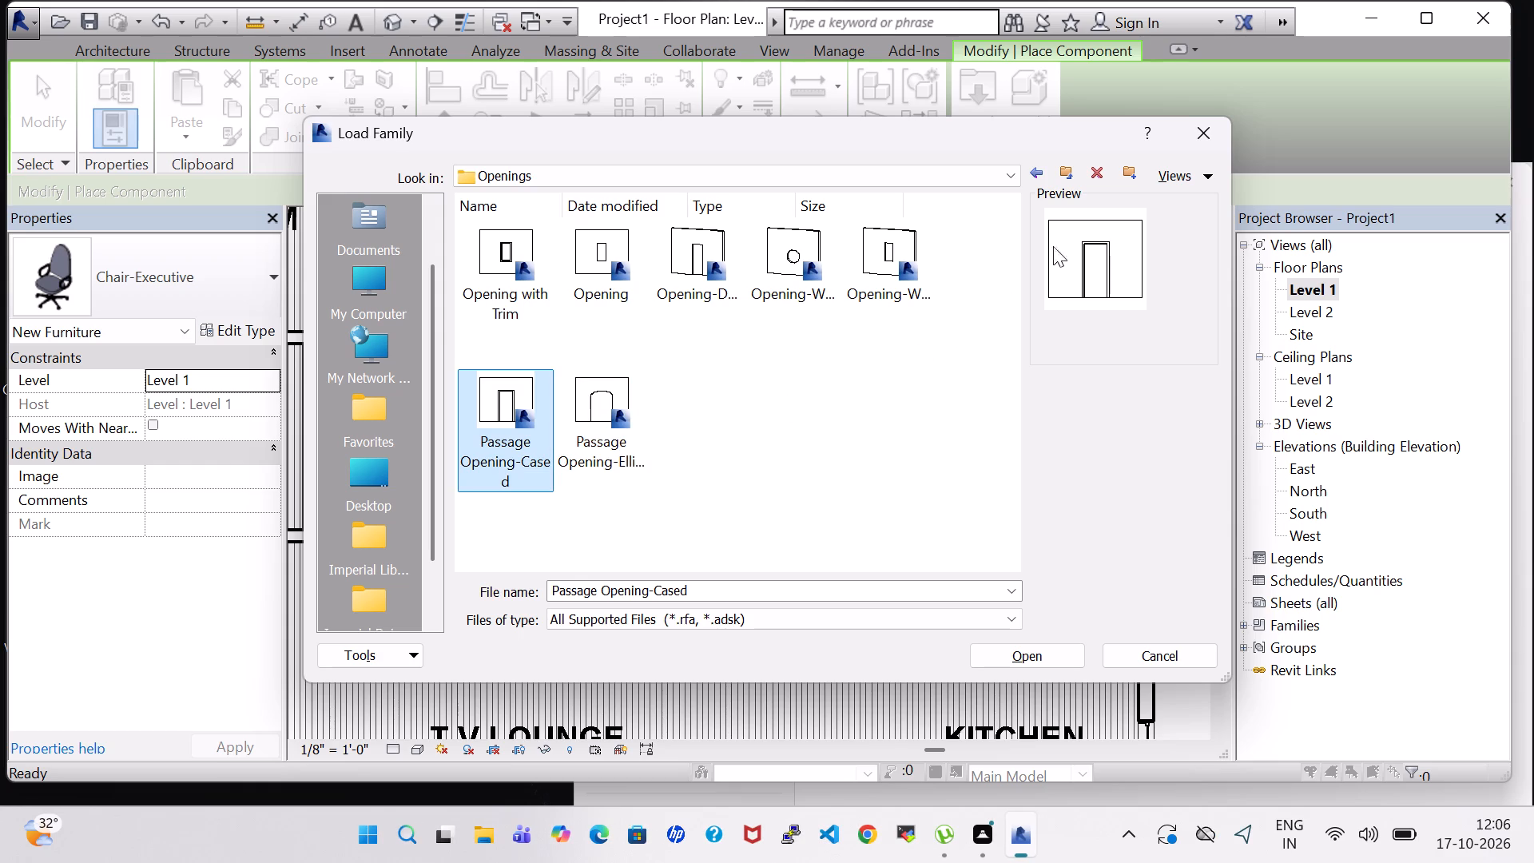
click(1035, 175)
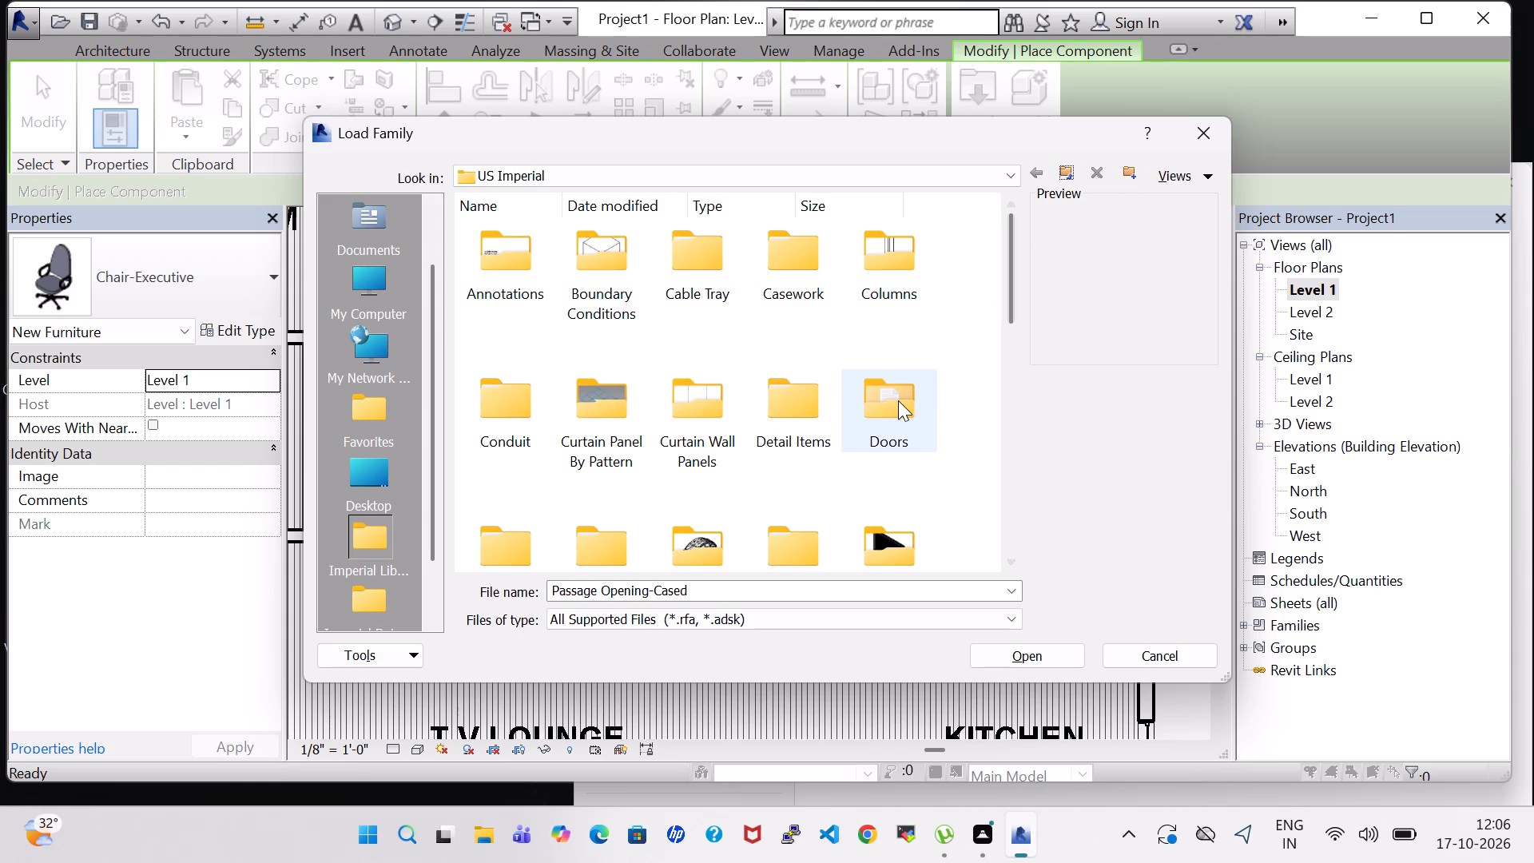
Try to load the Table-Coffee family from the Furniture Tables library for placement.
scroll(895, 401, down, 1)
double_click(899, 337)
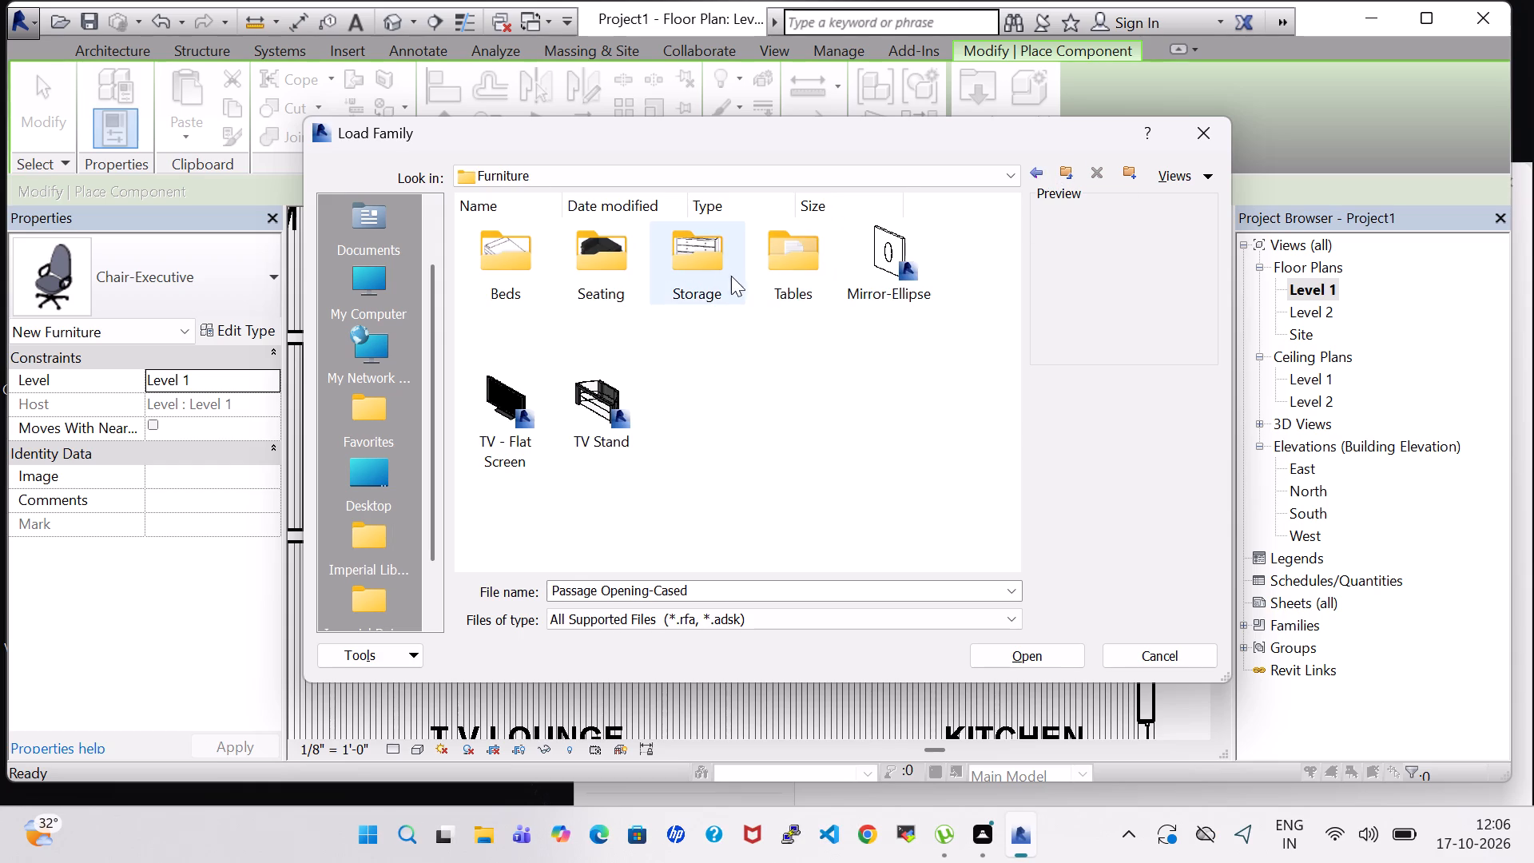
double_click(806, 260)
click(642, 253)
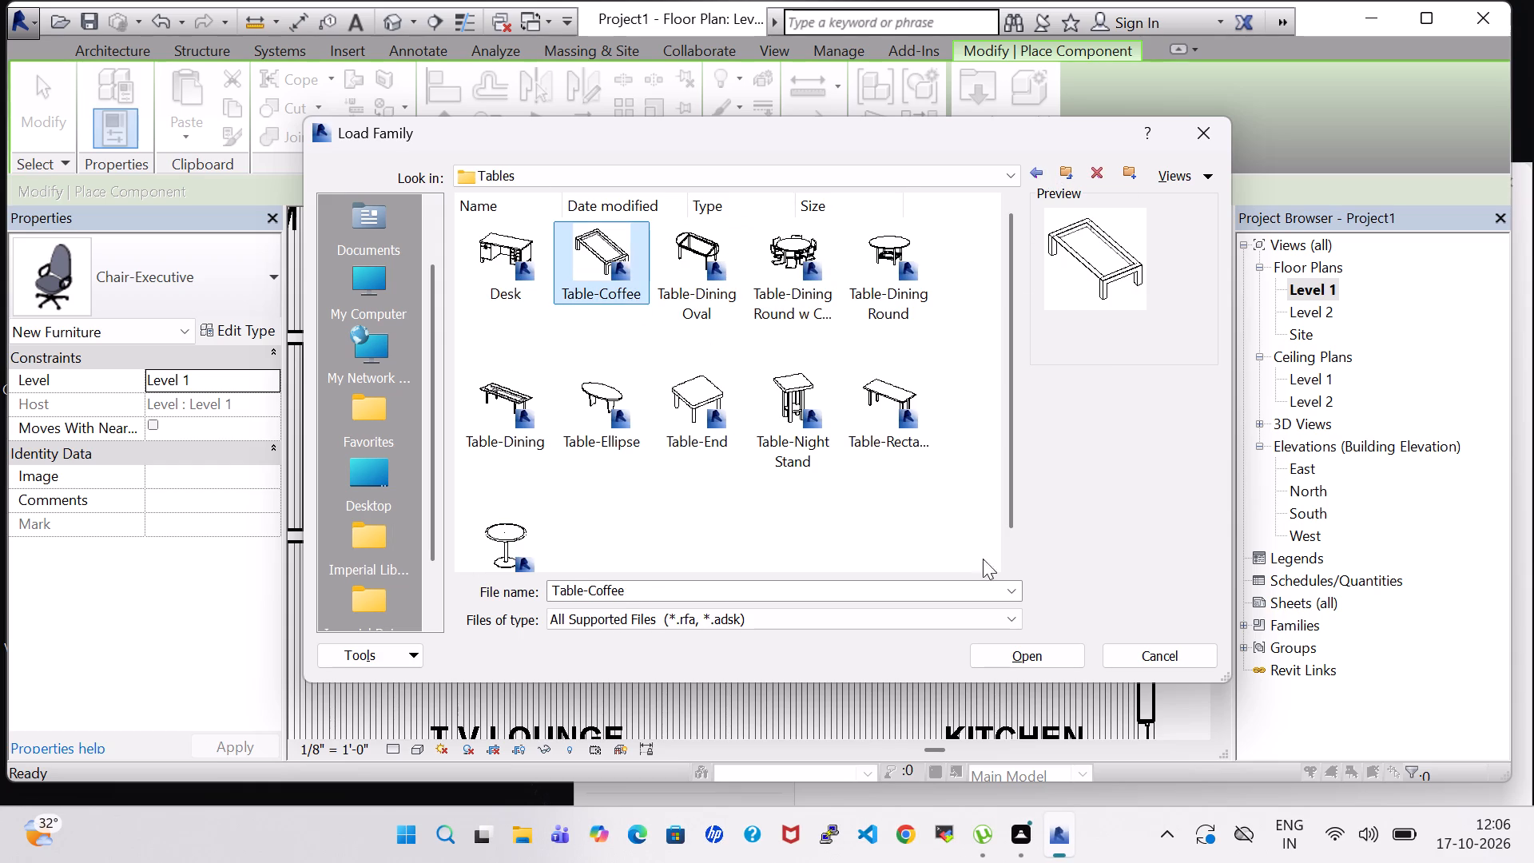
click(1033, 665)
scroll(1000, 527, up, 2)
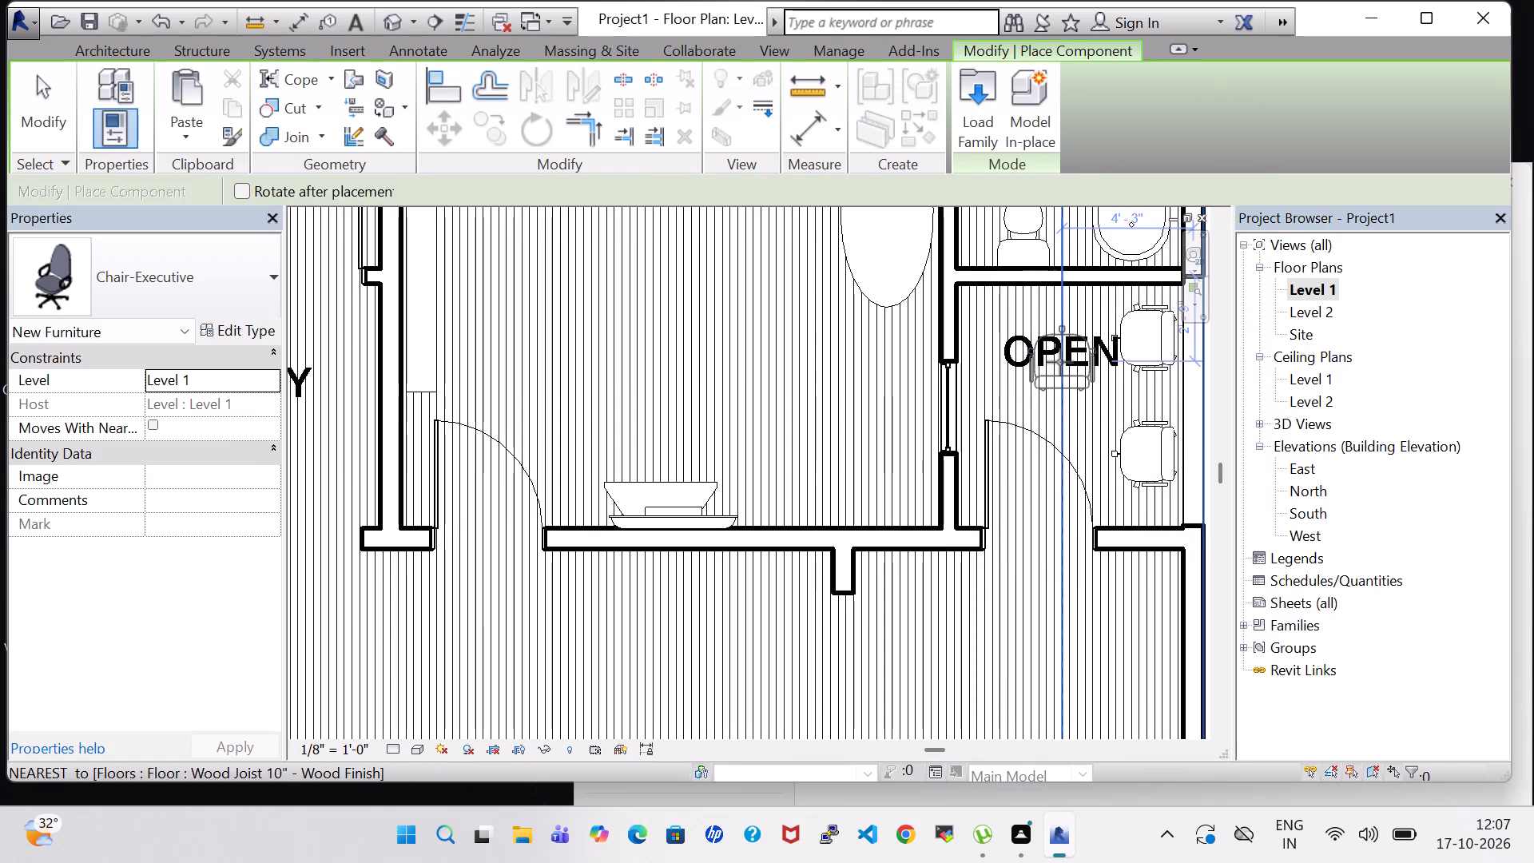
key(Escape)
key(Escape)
Copy the 24" x 24" x 24" Table-Coffee from the lobby-side open area and paste it into the open area beside the kitchen.
scroll(735, 370, down, 7)
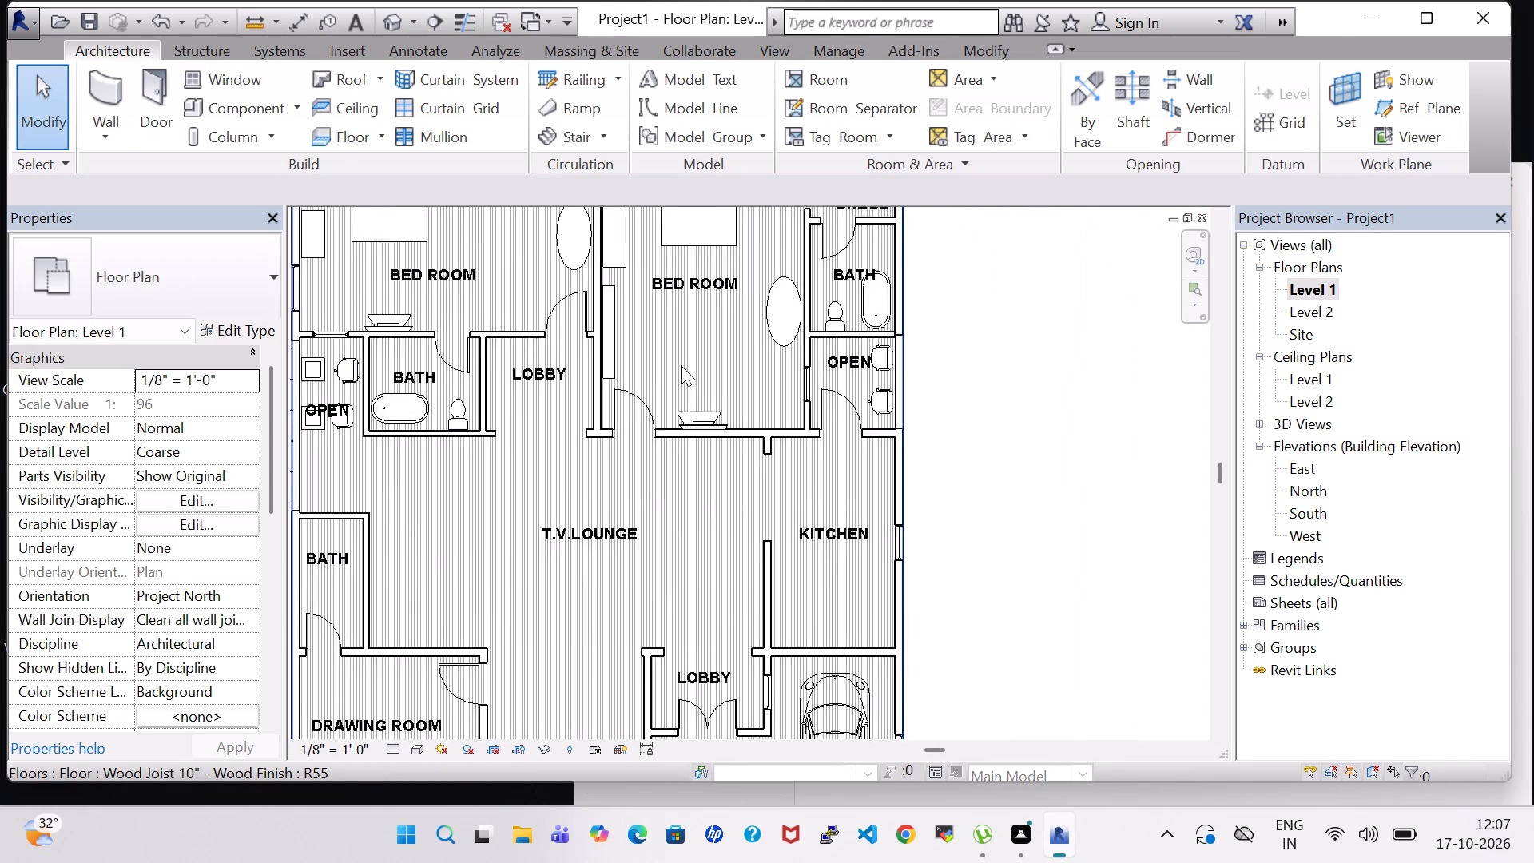
scroll(681, 365, down, 2)
click(405, 367)
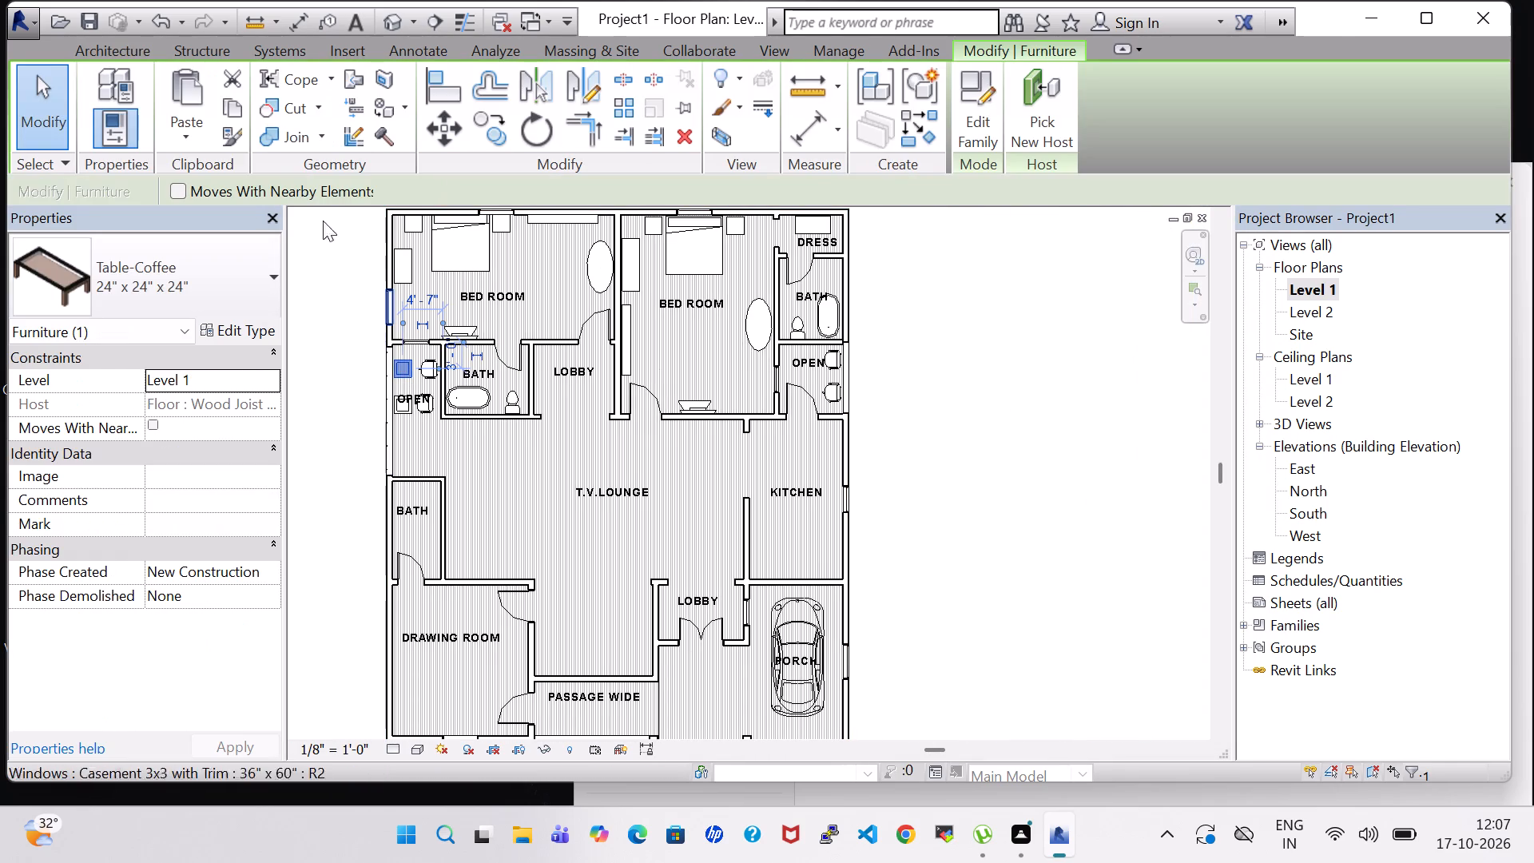
click(238, 101)
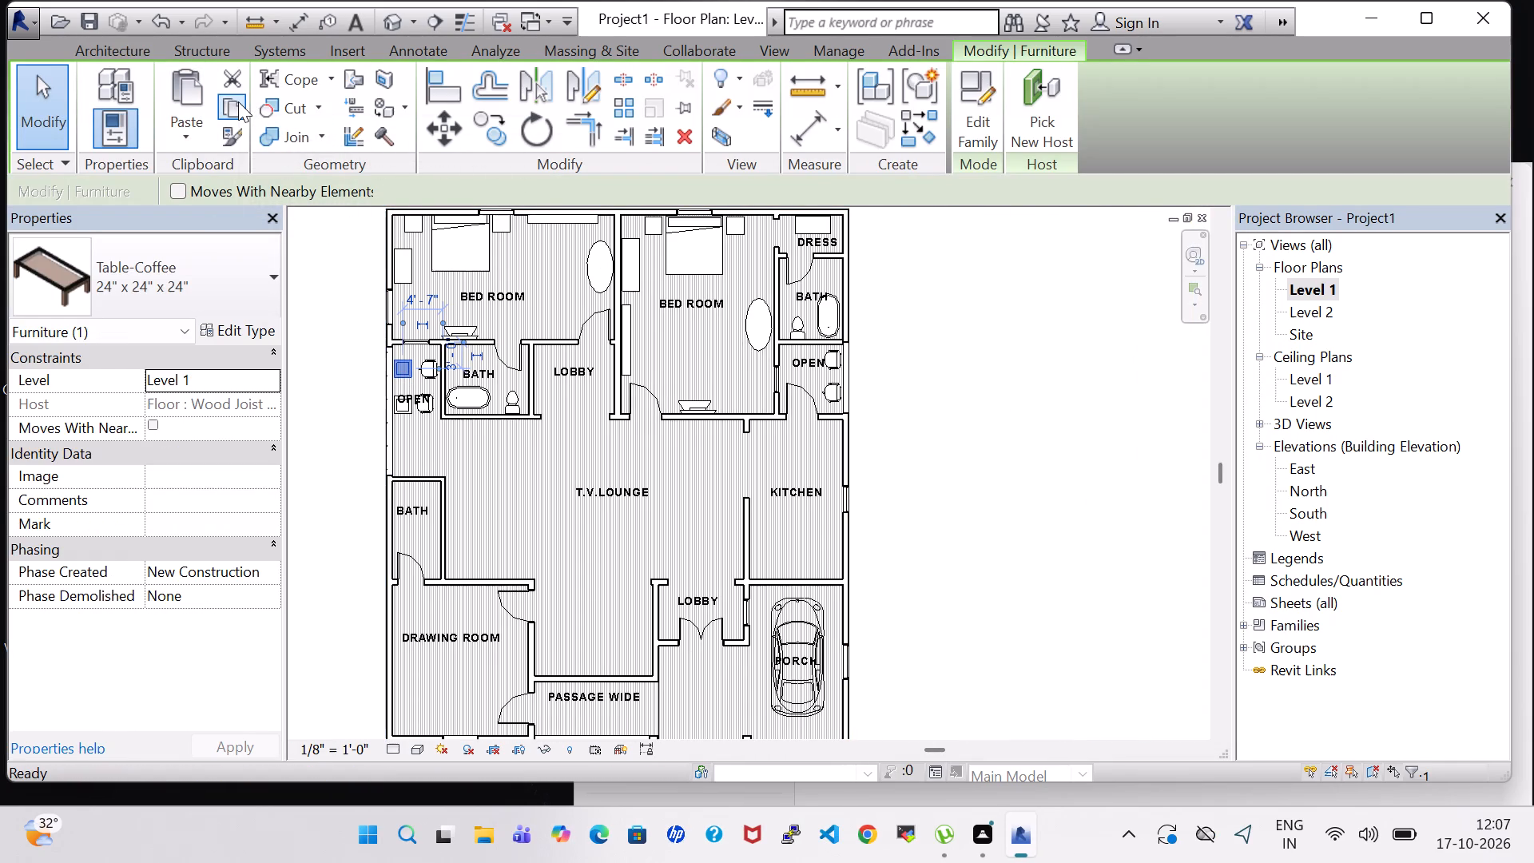
click(186, 129)
scroll(725, 348, up, 3)
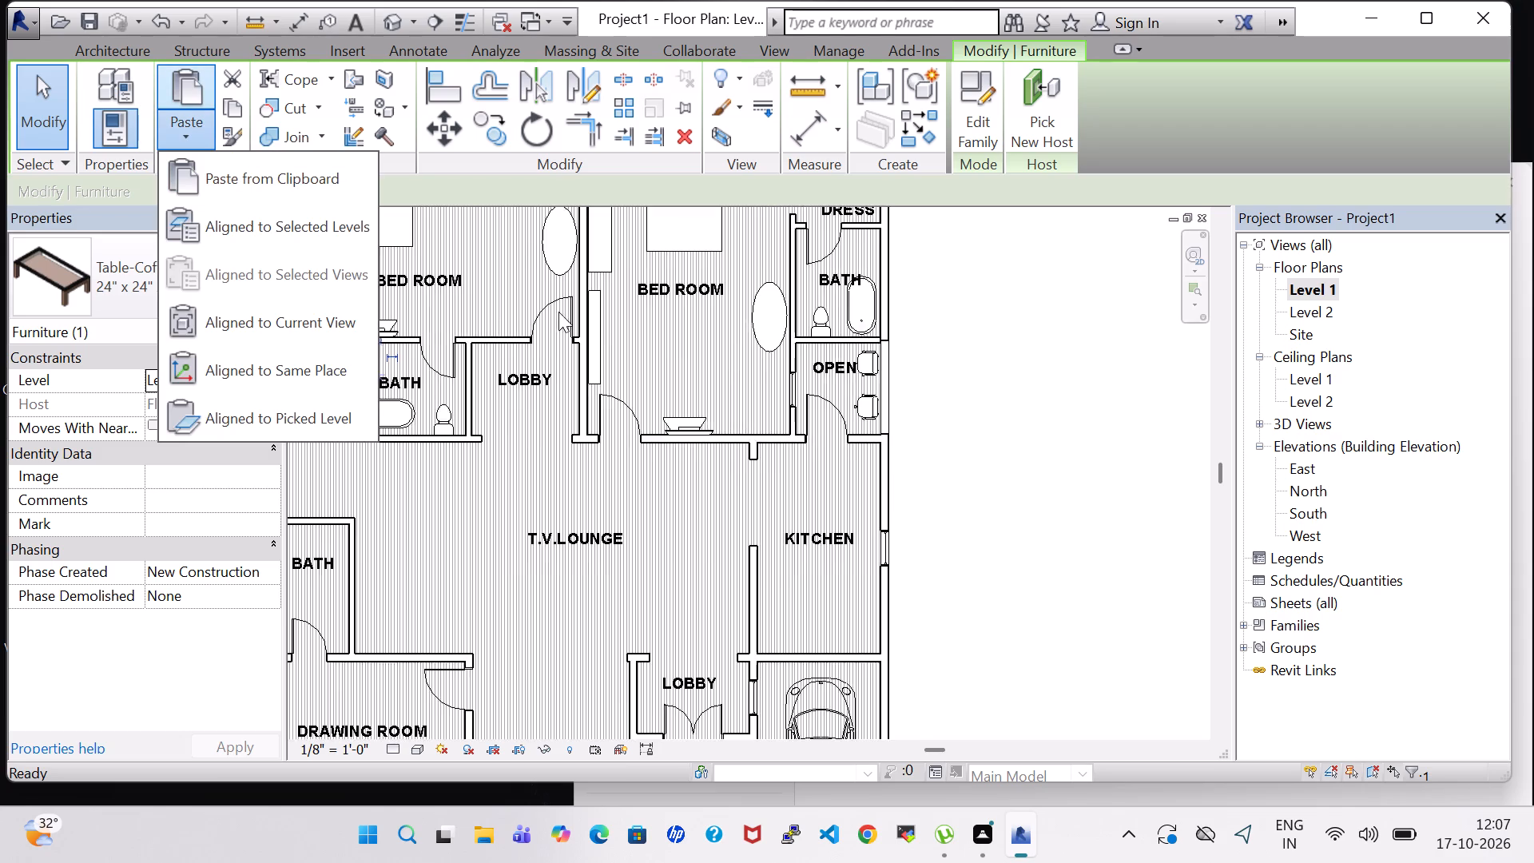
click(306, 193)
scroll(781, 403, up, 5)
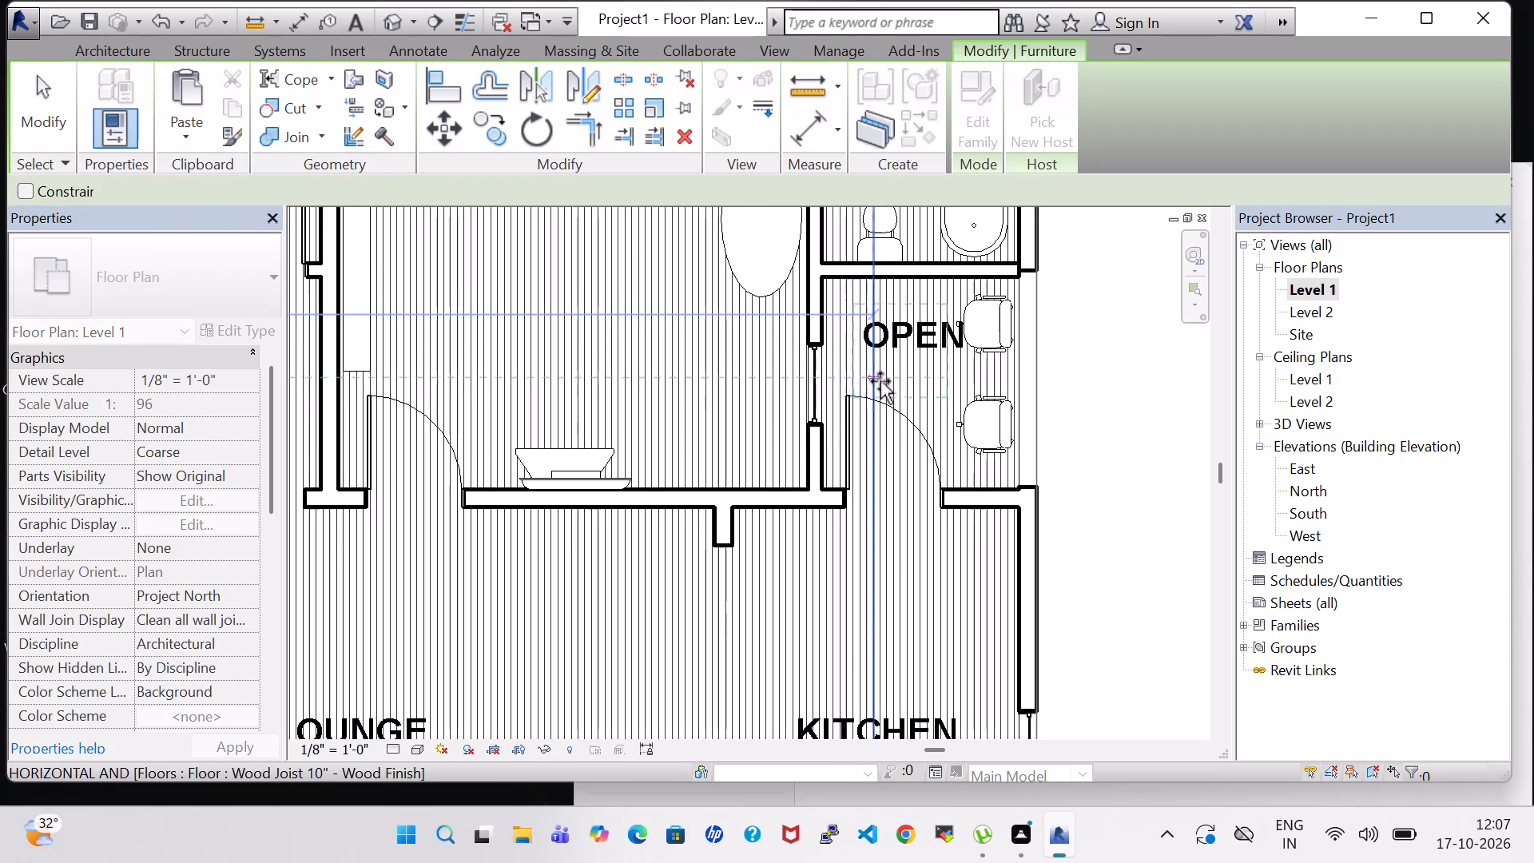
click(876, 348)
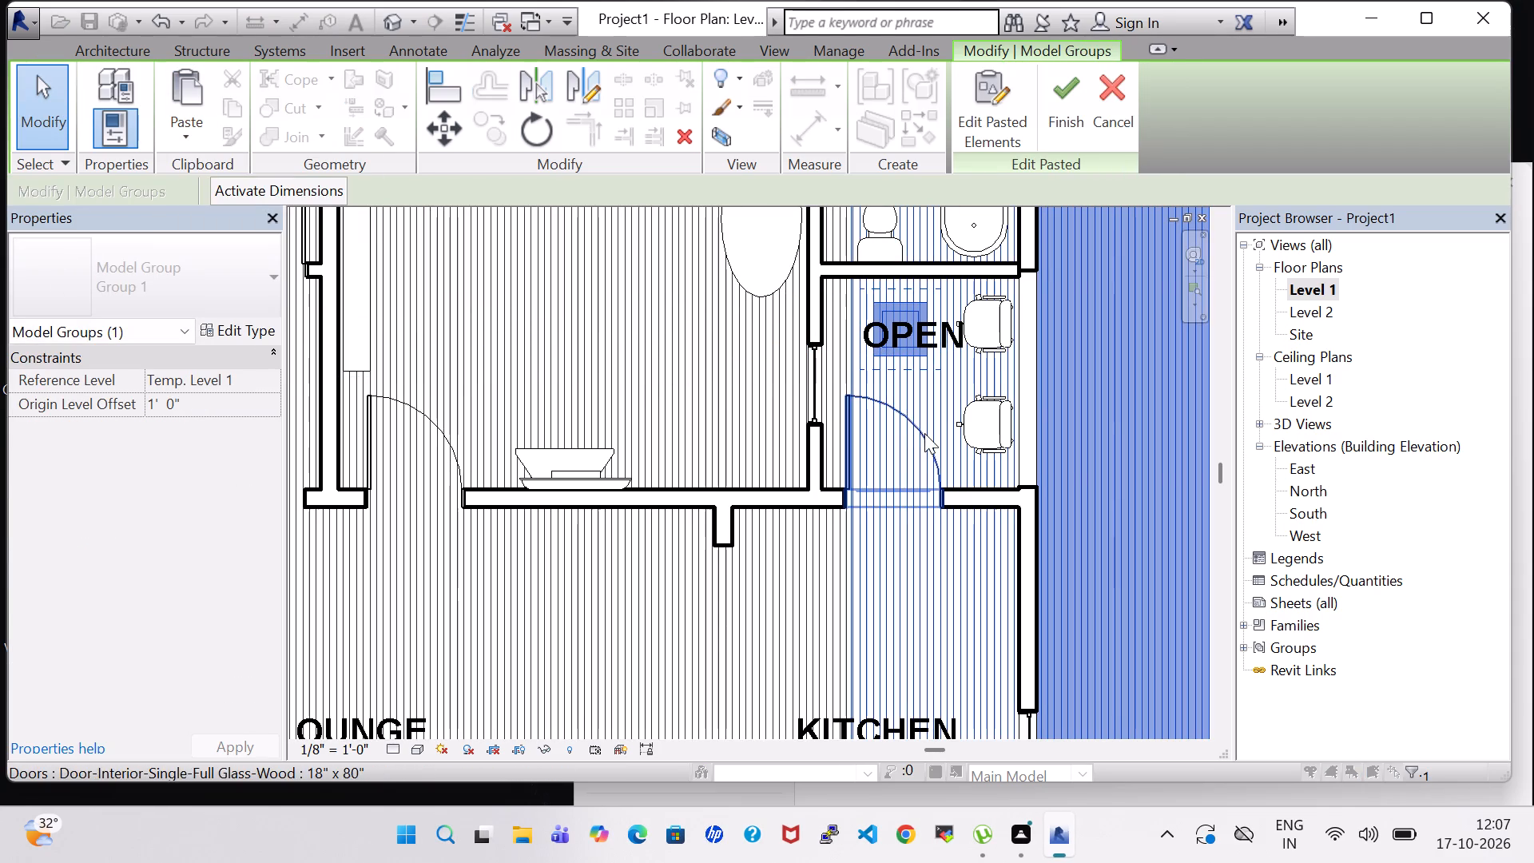
click(1052, 108)
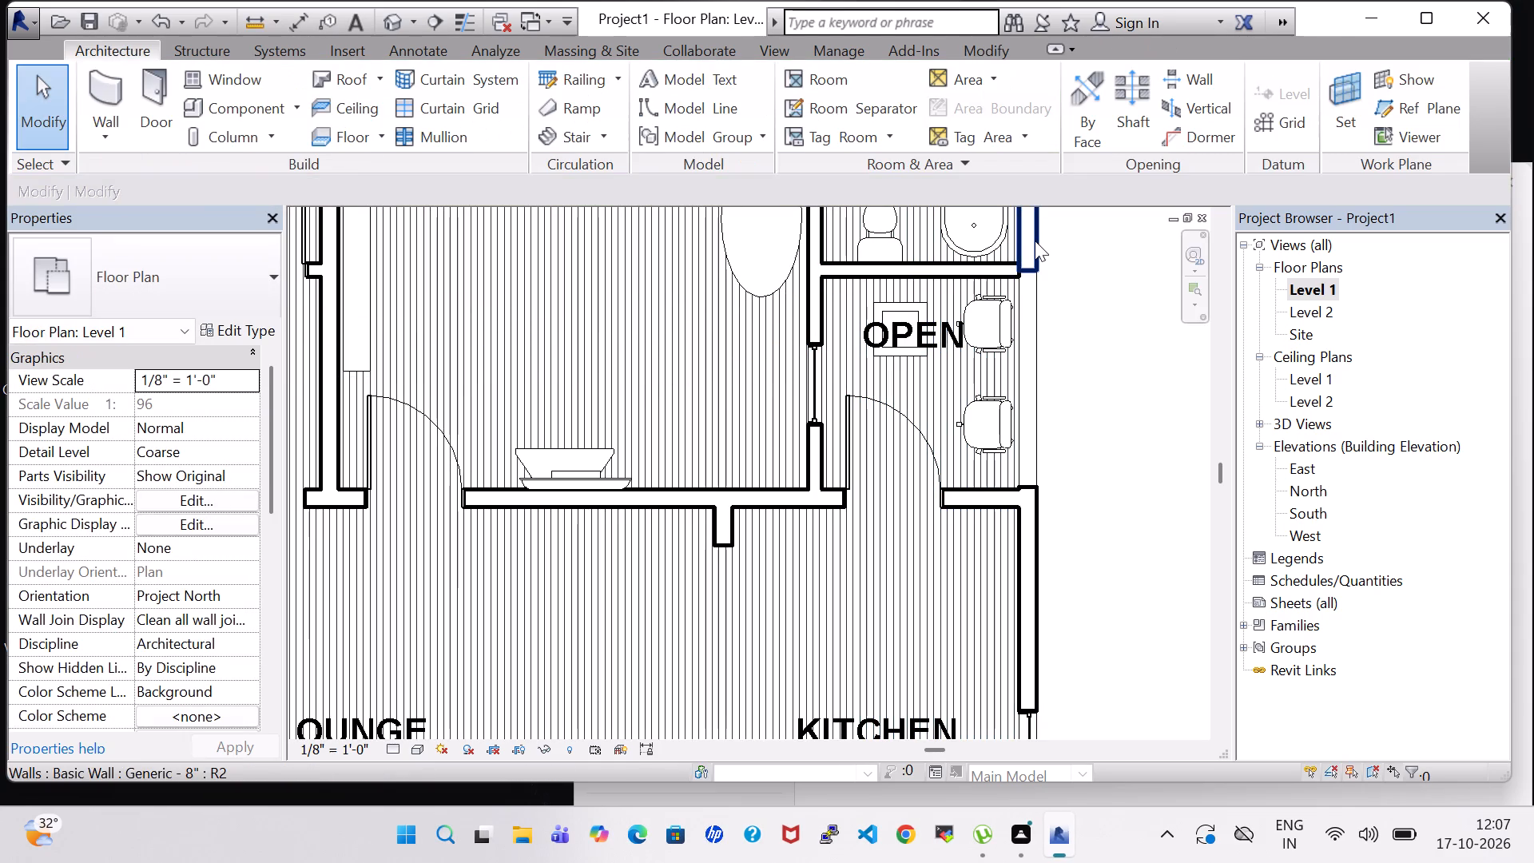
Move the pasted coffee table away from the bath wall and slightly toward the two chairs, level with the gap between them.
click(912, 313)
click(1119, 383)
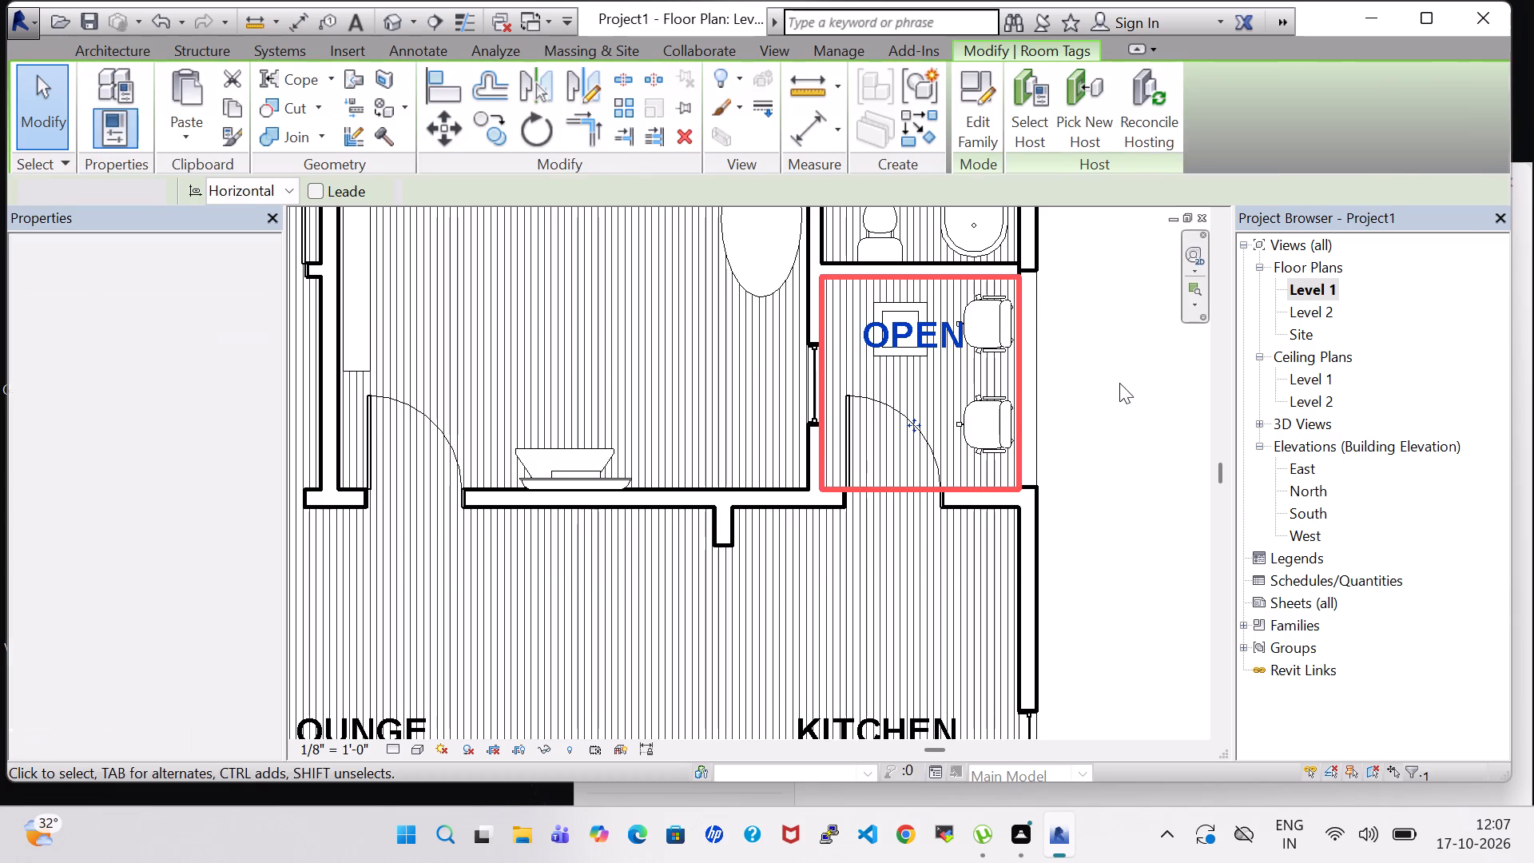
click(903, 304)
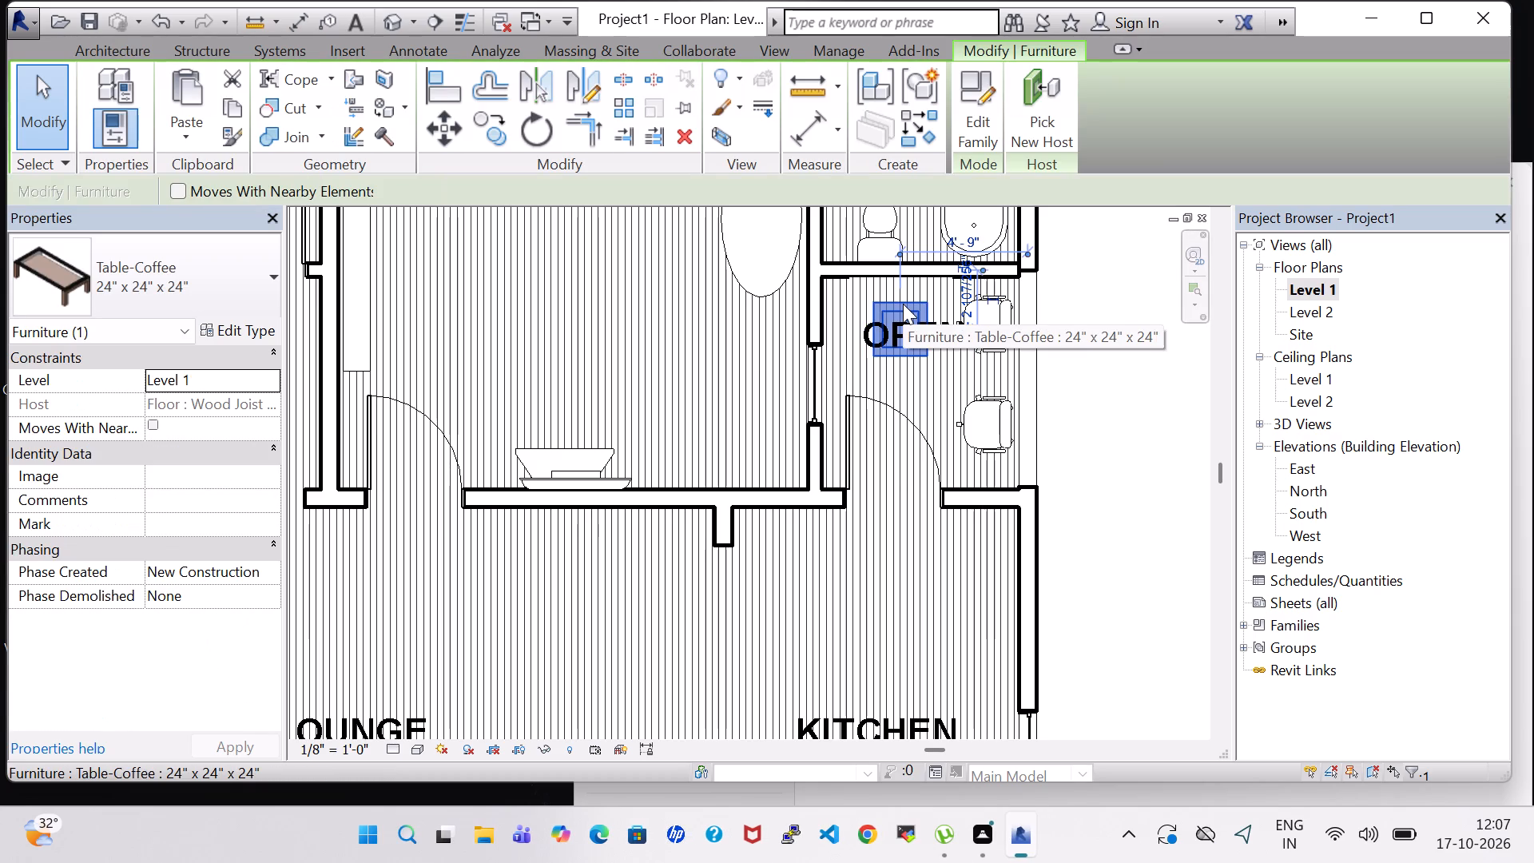
key(Down)
key(Down)
key(Down)
key(Down)
key(Right)
key(Right)
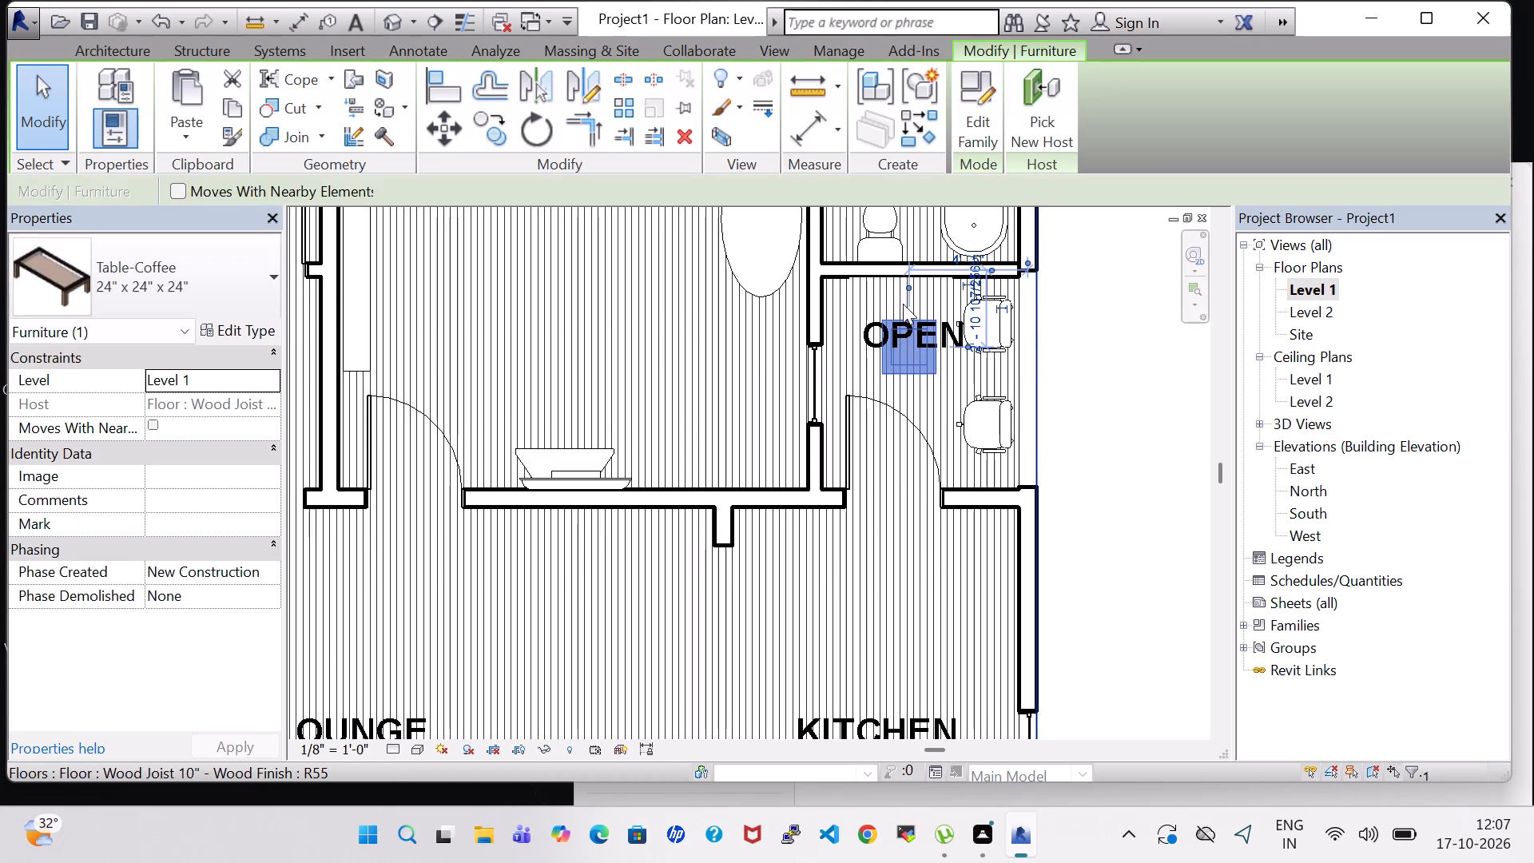
key(Down)
key(Down)
key(Down)
key(Down)
key(Down)
key(Down)
key(Down)
key(Down)
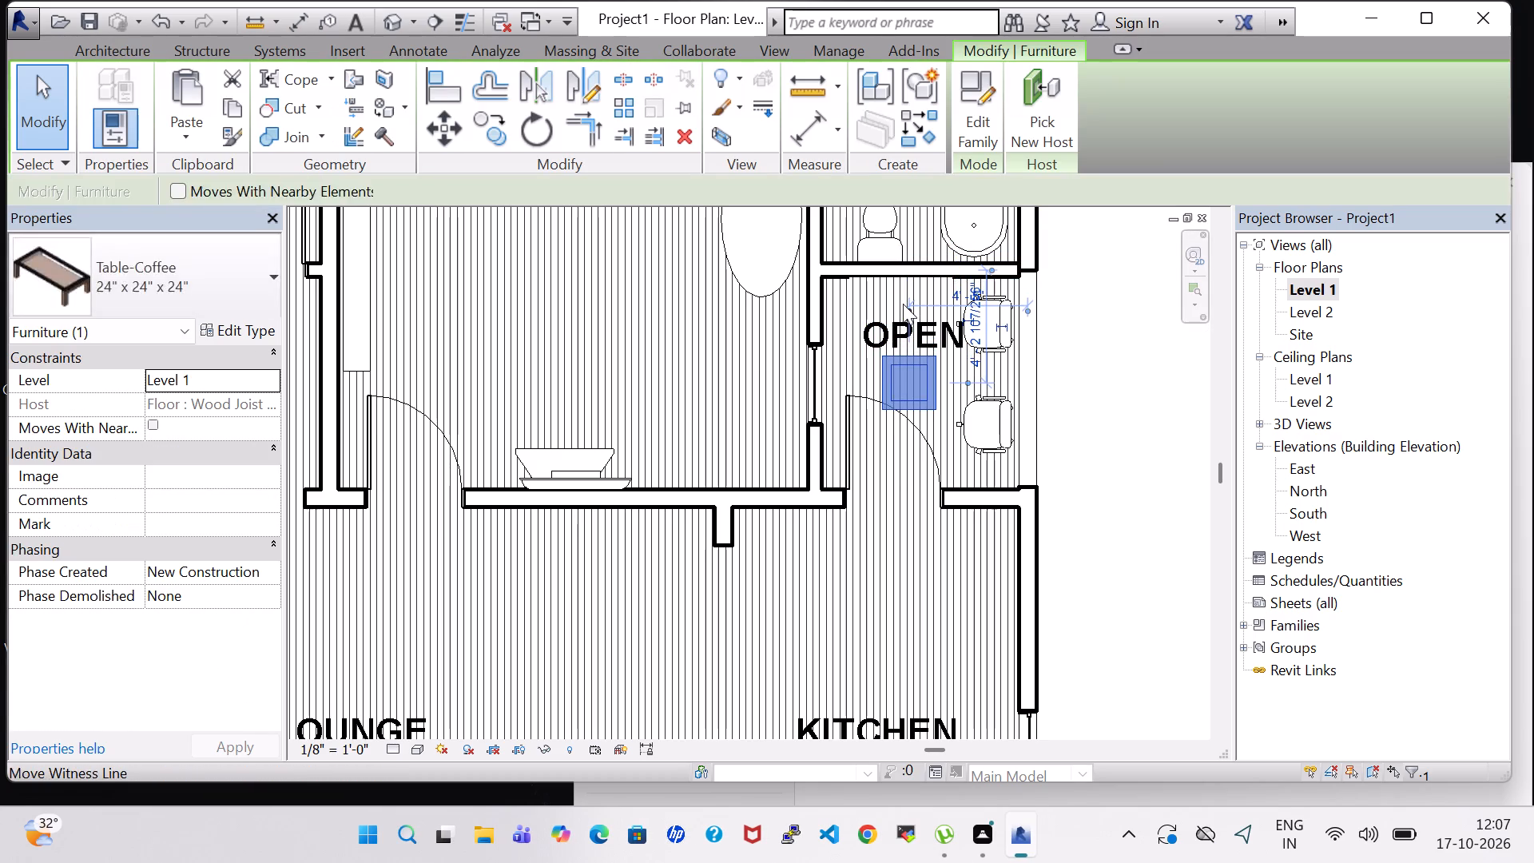
key(Right)
key(Right)
key(Right)
key(Down)
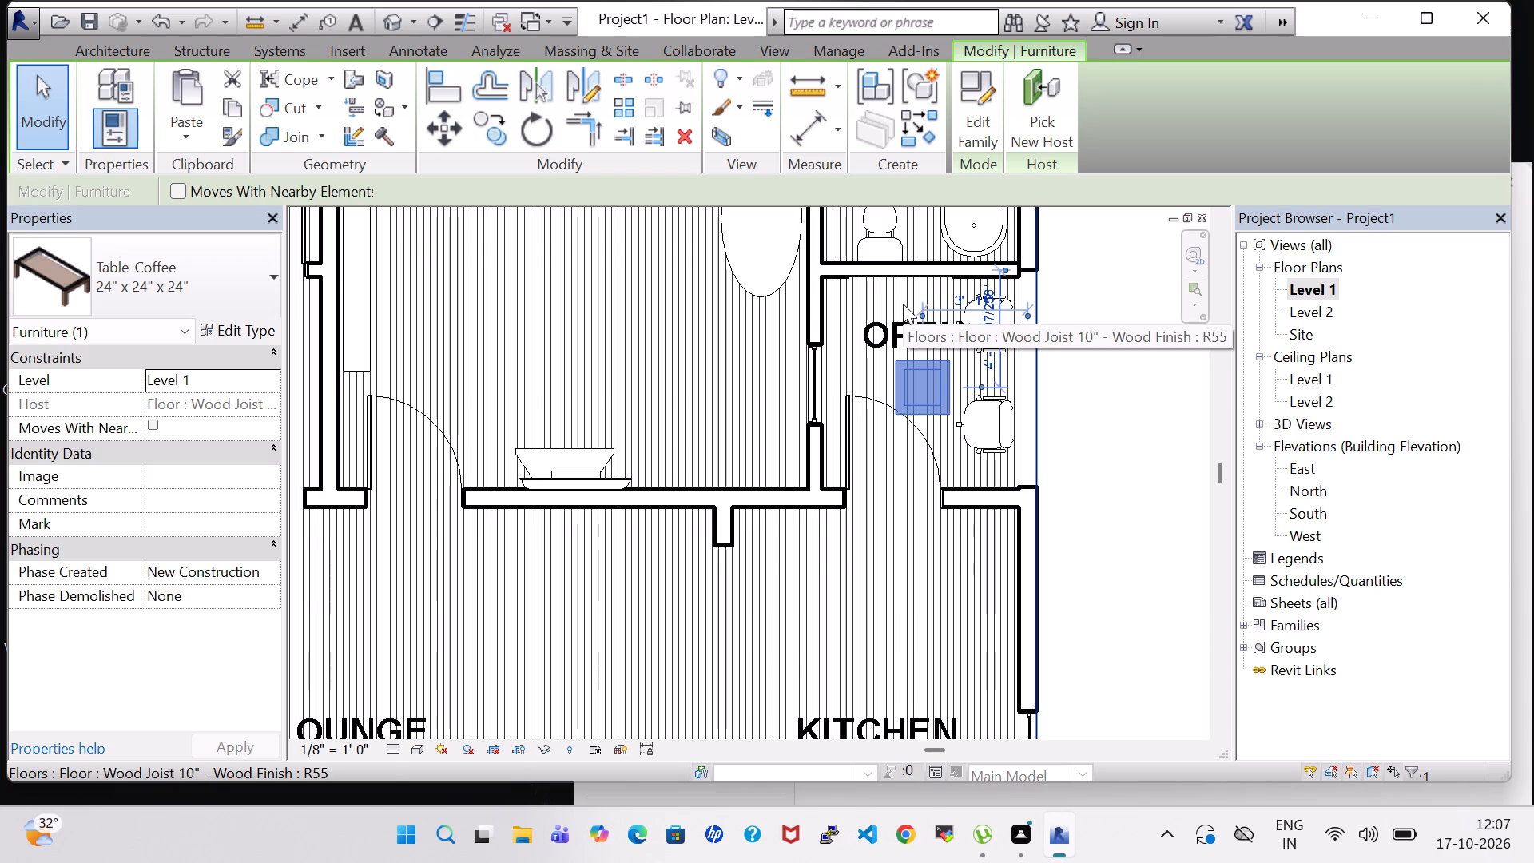
click(1103, 342)
Rotate the executive chair nearer the bath with its back to the bath wall and move it about 1'-9" from the bedroom wall.
click(992, 312)
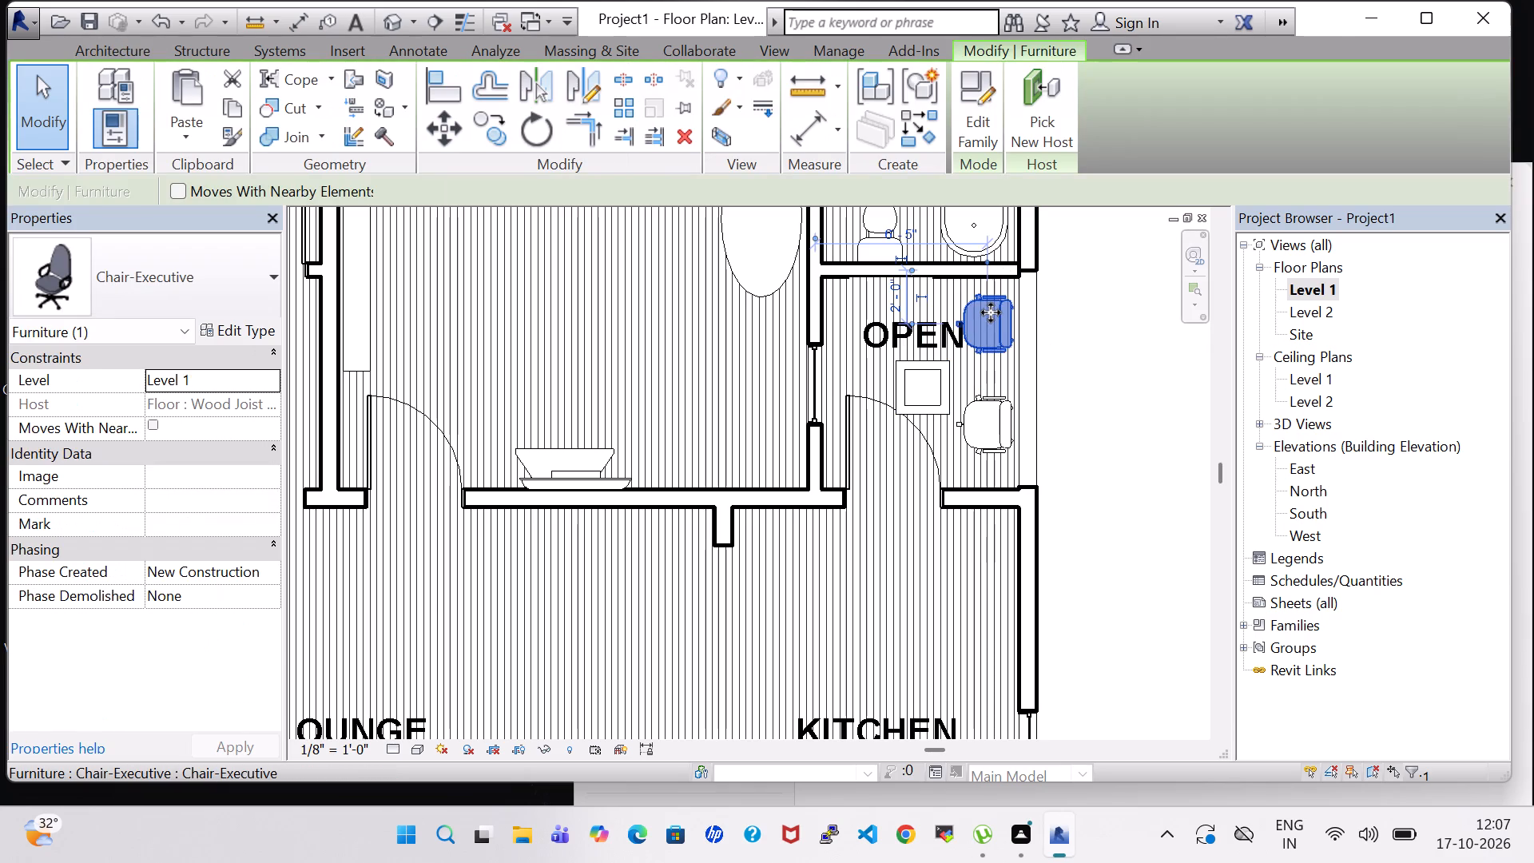
key(space)
key(space)
key(space)
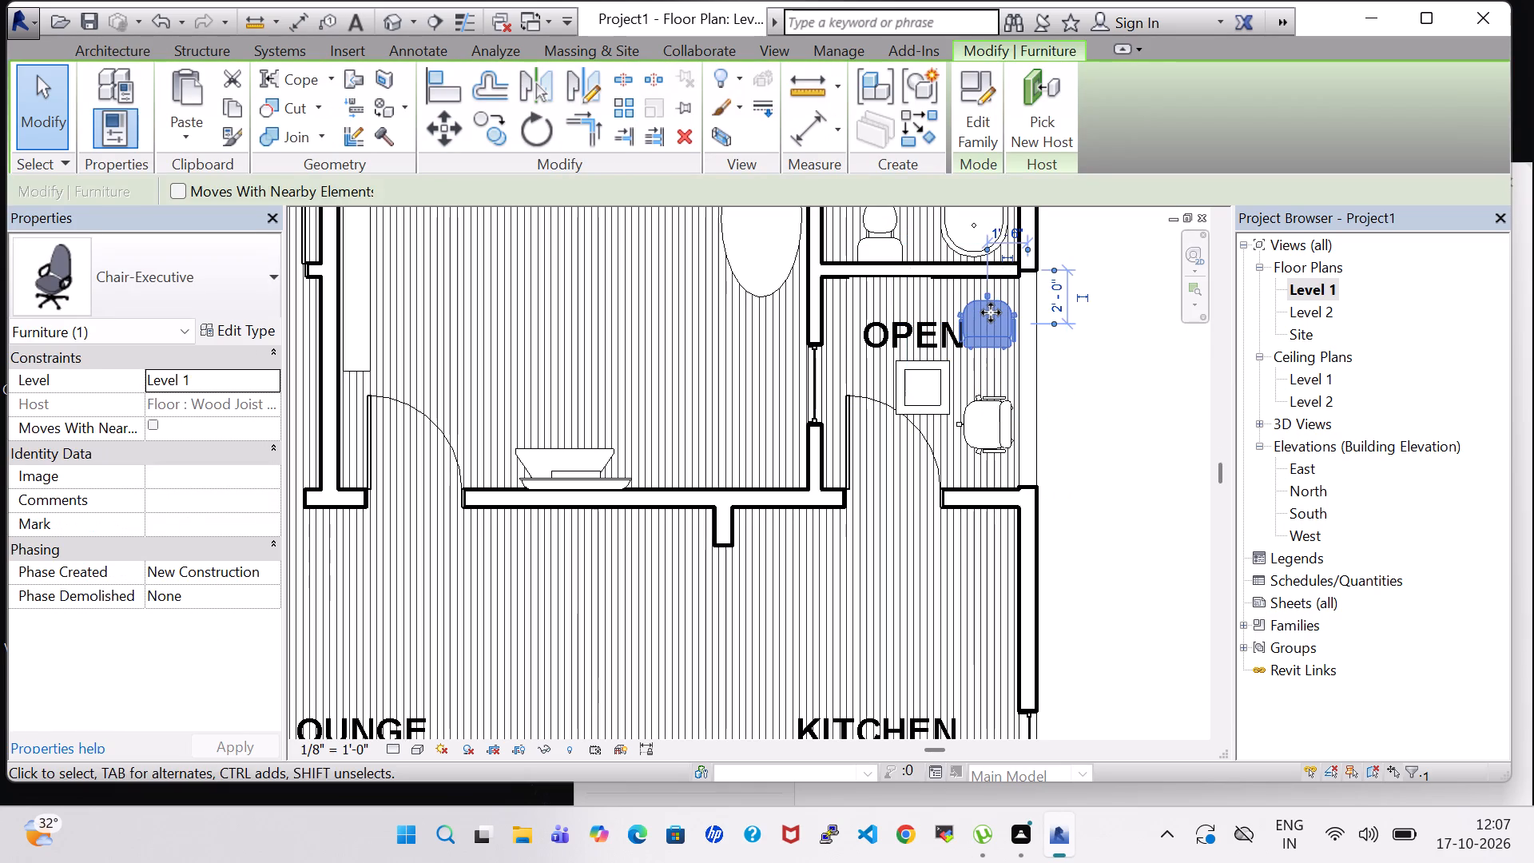
key(space)
key(space)
key(Left)
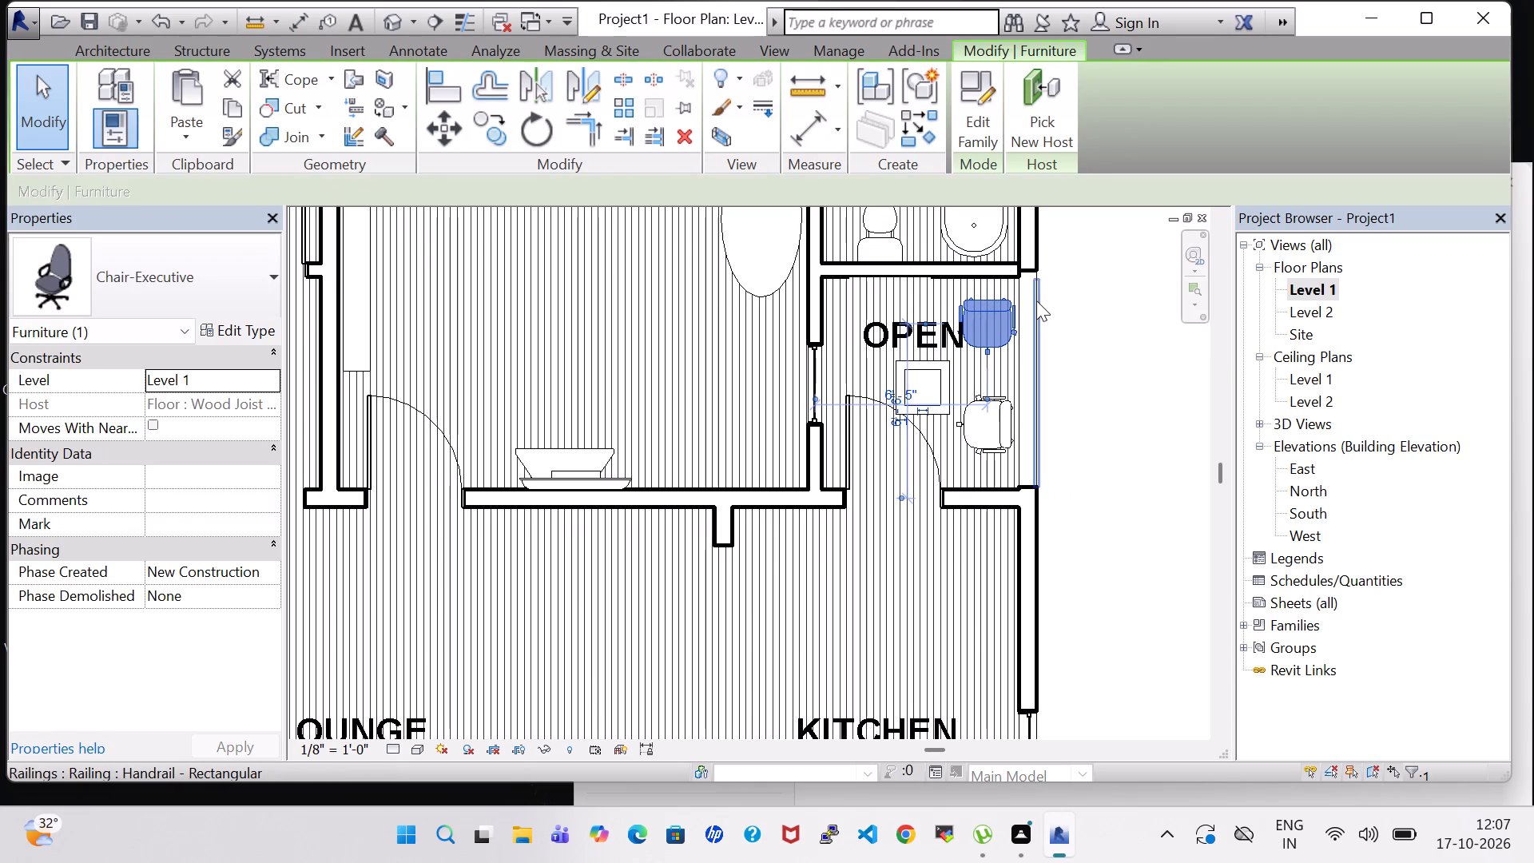
key(Left)
key(Left)
key(Left)
key(Left)
key(Left)
key(Left)
key(Left)
key(Left)
key(Left)
key(Left)
key(Left)
key(Left)
key(Left)
key(Left)
key(Left)
key(Left)
key(Left)
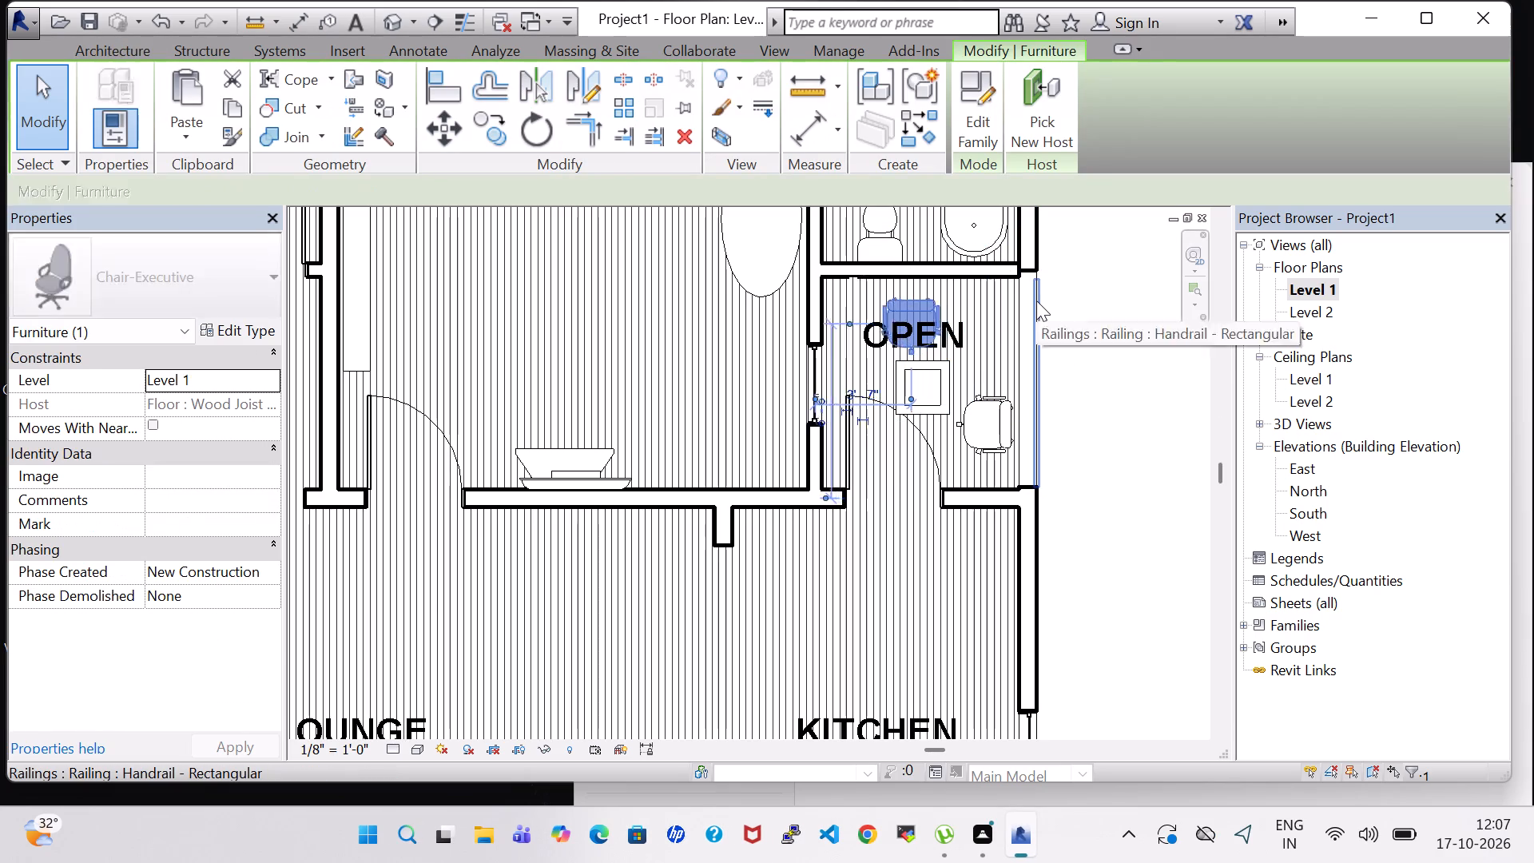
key(Left)
key(Left)
key(Left)
key(Left)
key(Left)
key(Left)
key(Left)
key(Left)
key(Left)
key(Left)
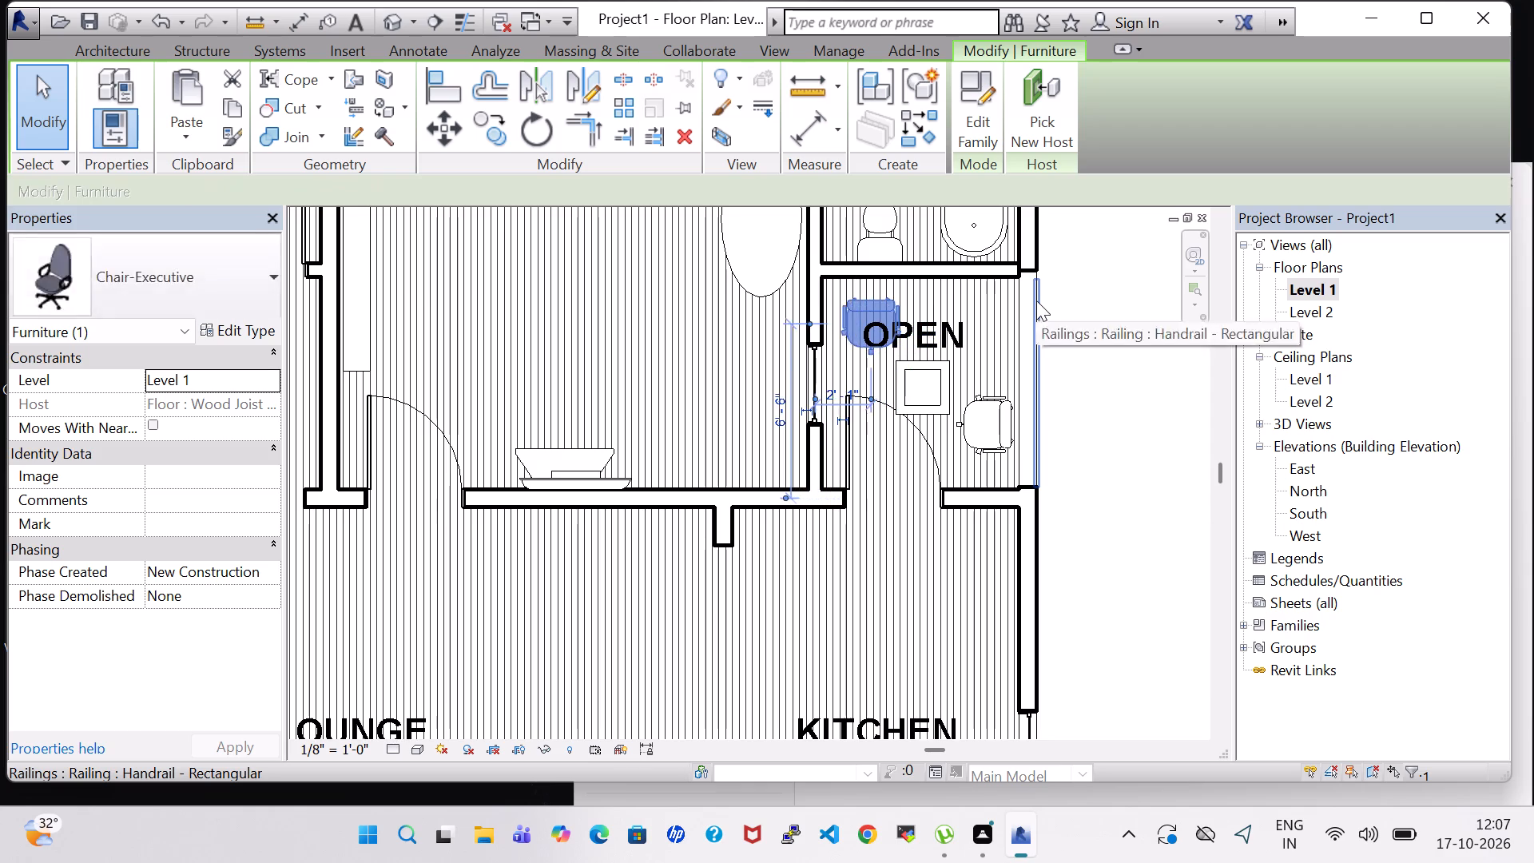
key(Up)
key(Up)
key(Up)
key(Left)
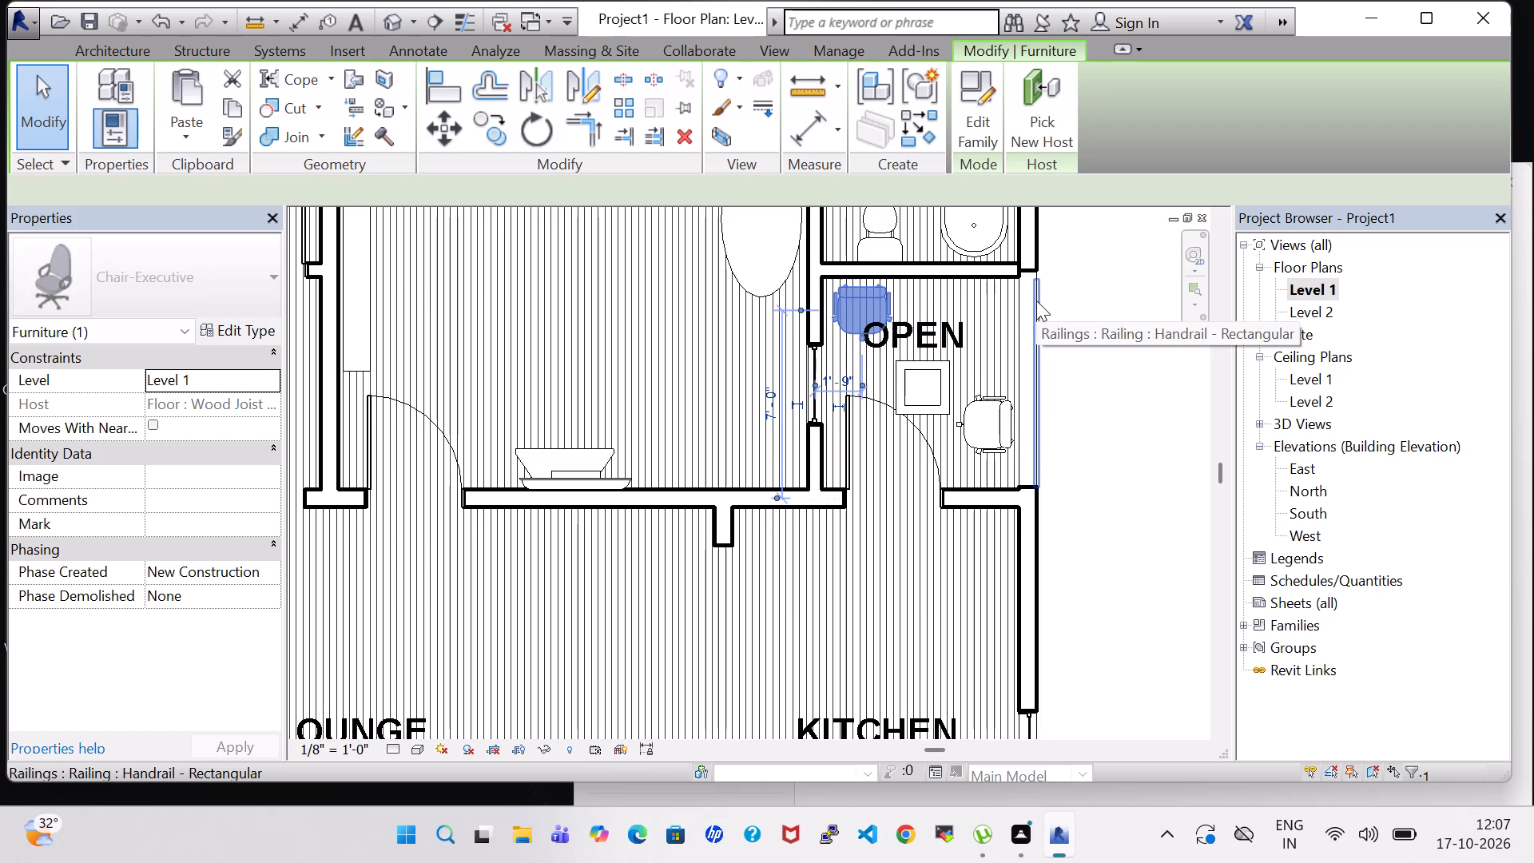
key(Up)
key(Up)
key(Down)
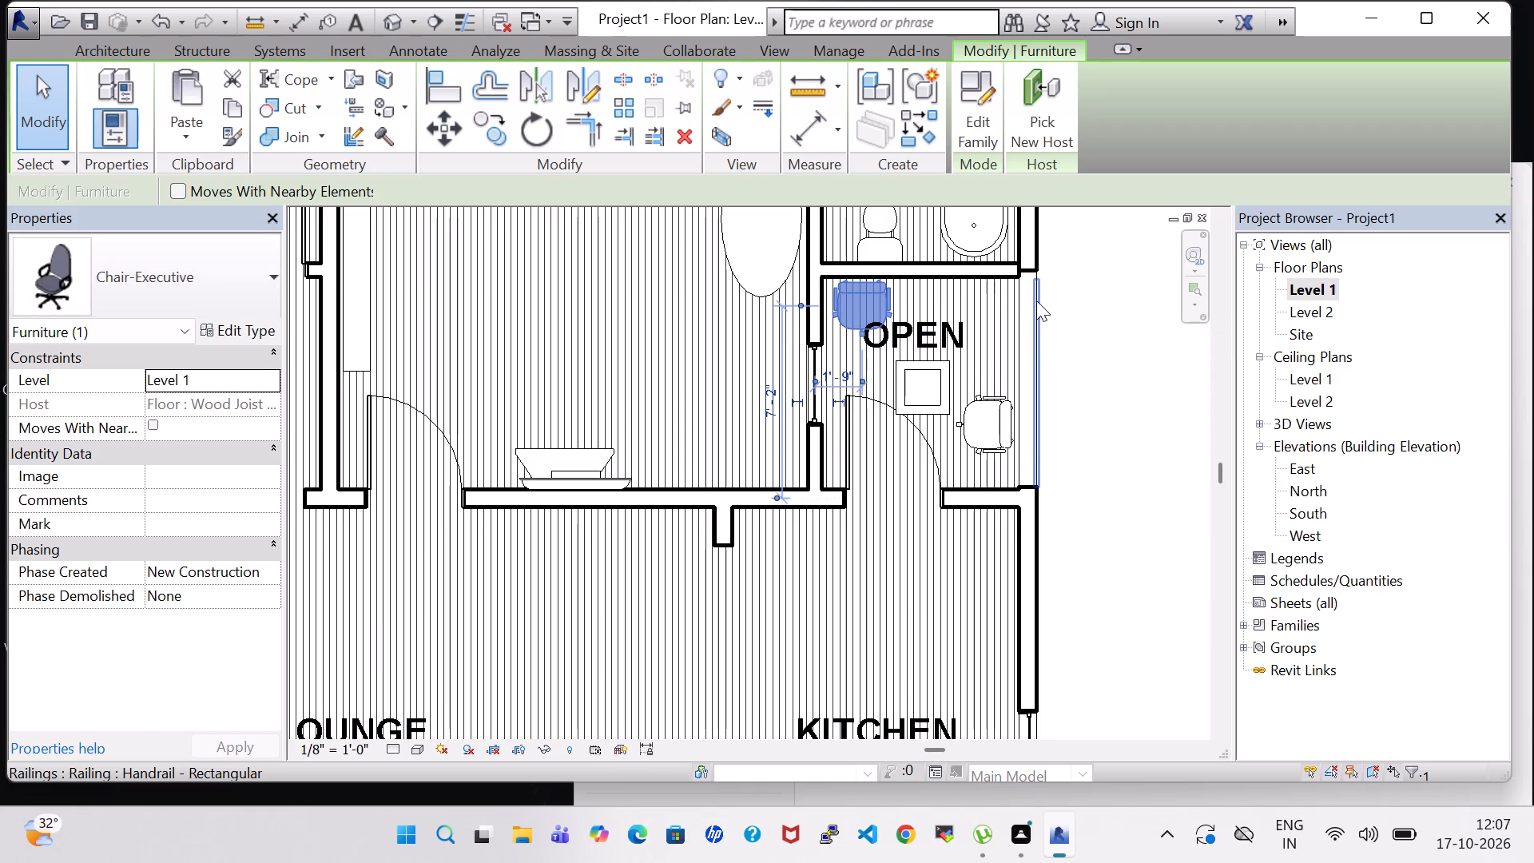
Move the other executive chair against the bath wall, rotated to face the kitchen, in line with the first and slightly inward from the railing.
click(986, 417)
key(Up)
key(Up)
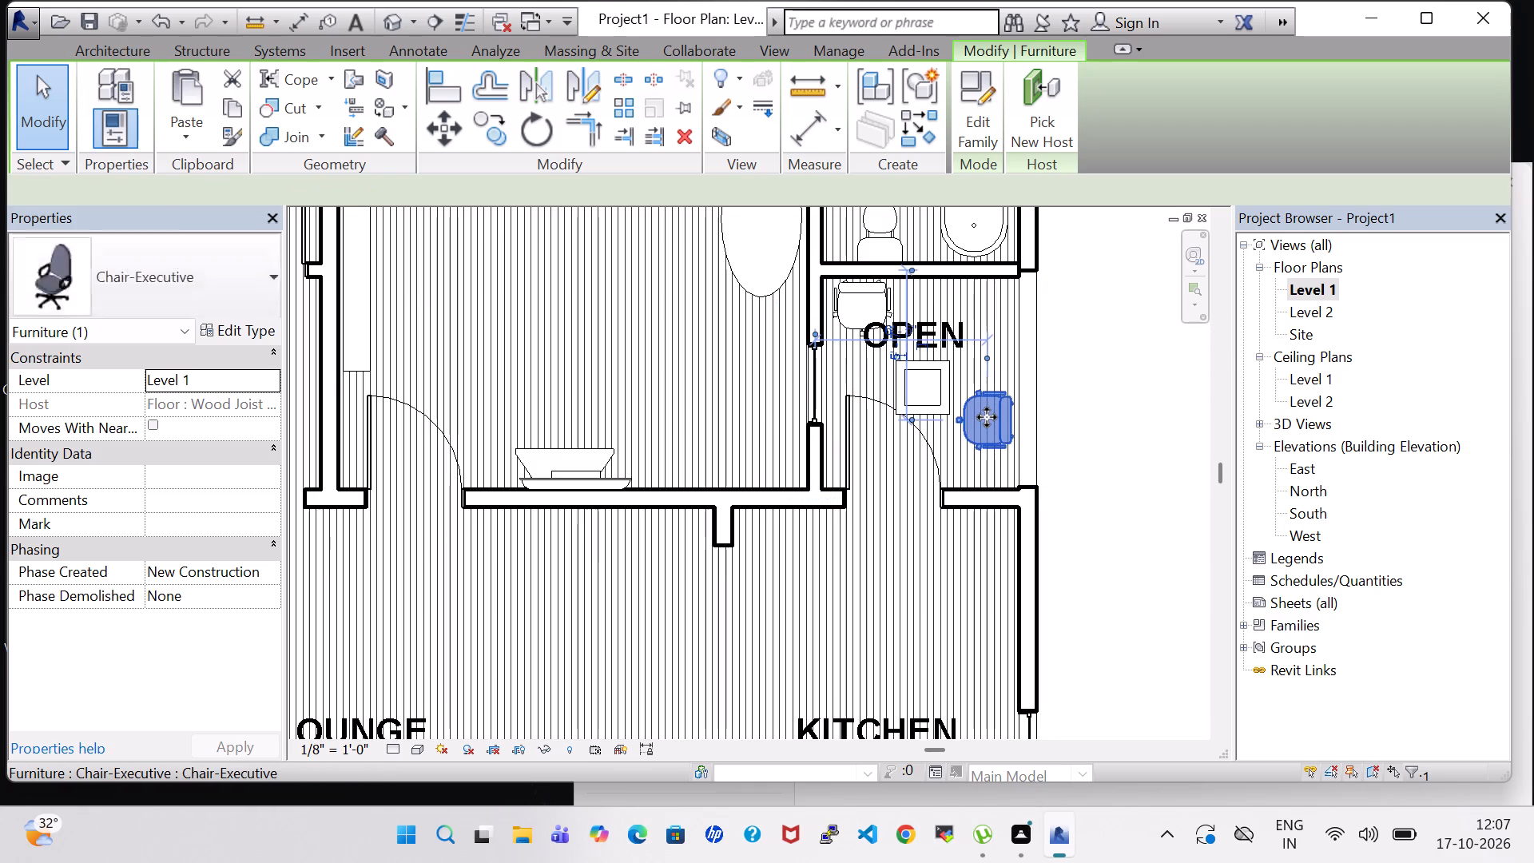
key(Up)
key(Up)
key(Up)
key(Up)
key(Up)
key(Up)
key(Up)
key(Up)
key(Up)
key(Up)
key(Up)
key(Up)
key(Up)
key(Up)
key(Up)
key(Up)
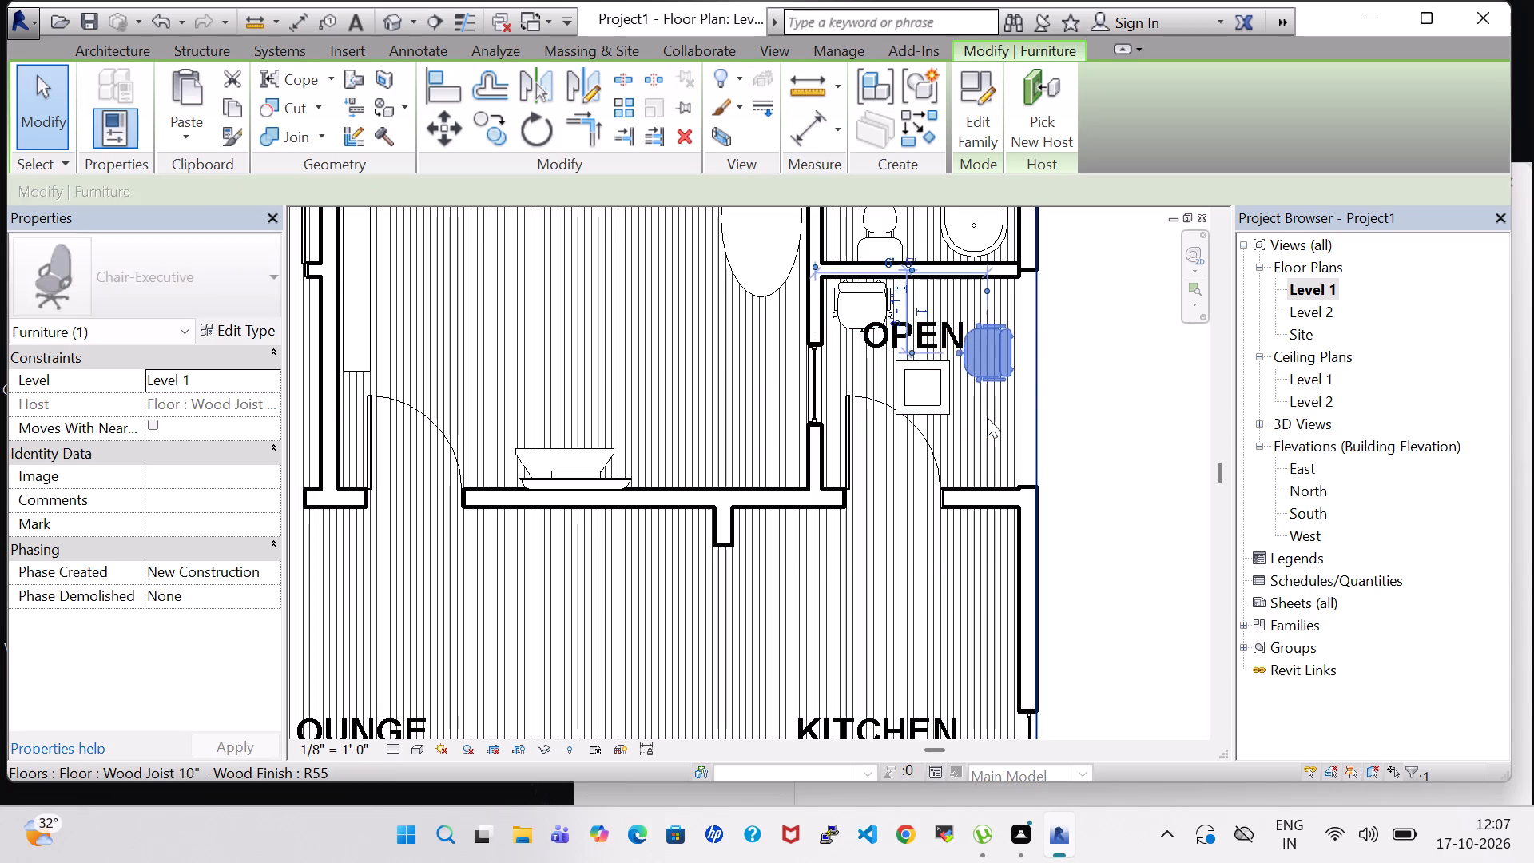
key(Up)
key(Up)
key(Up)
key(Up)
key(Up)
key(Up)
key(Up)
key(Up)
key(space)
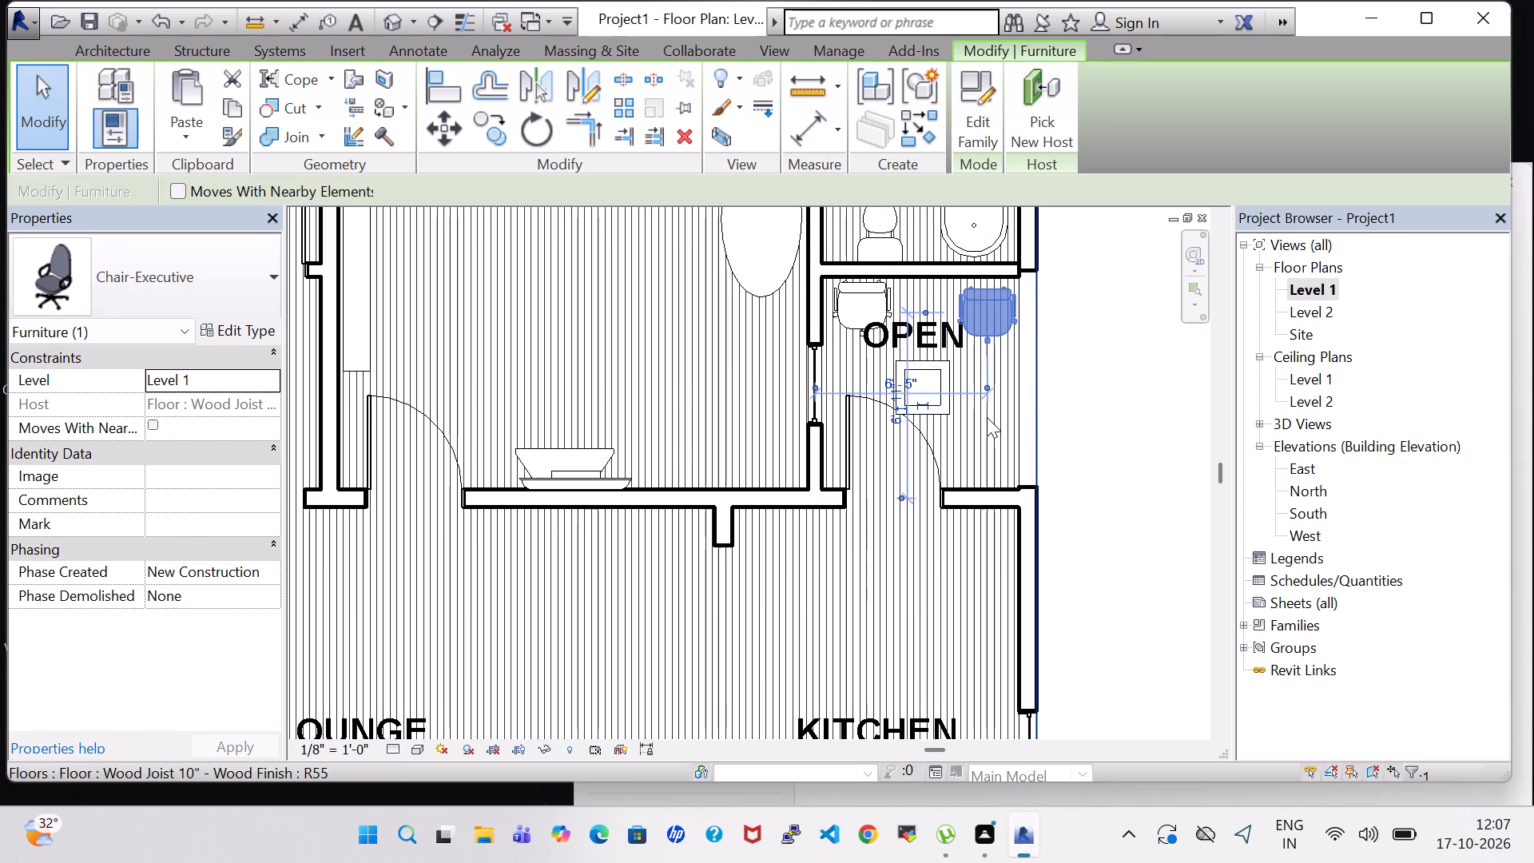
key(Left)
key(Left)
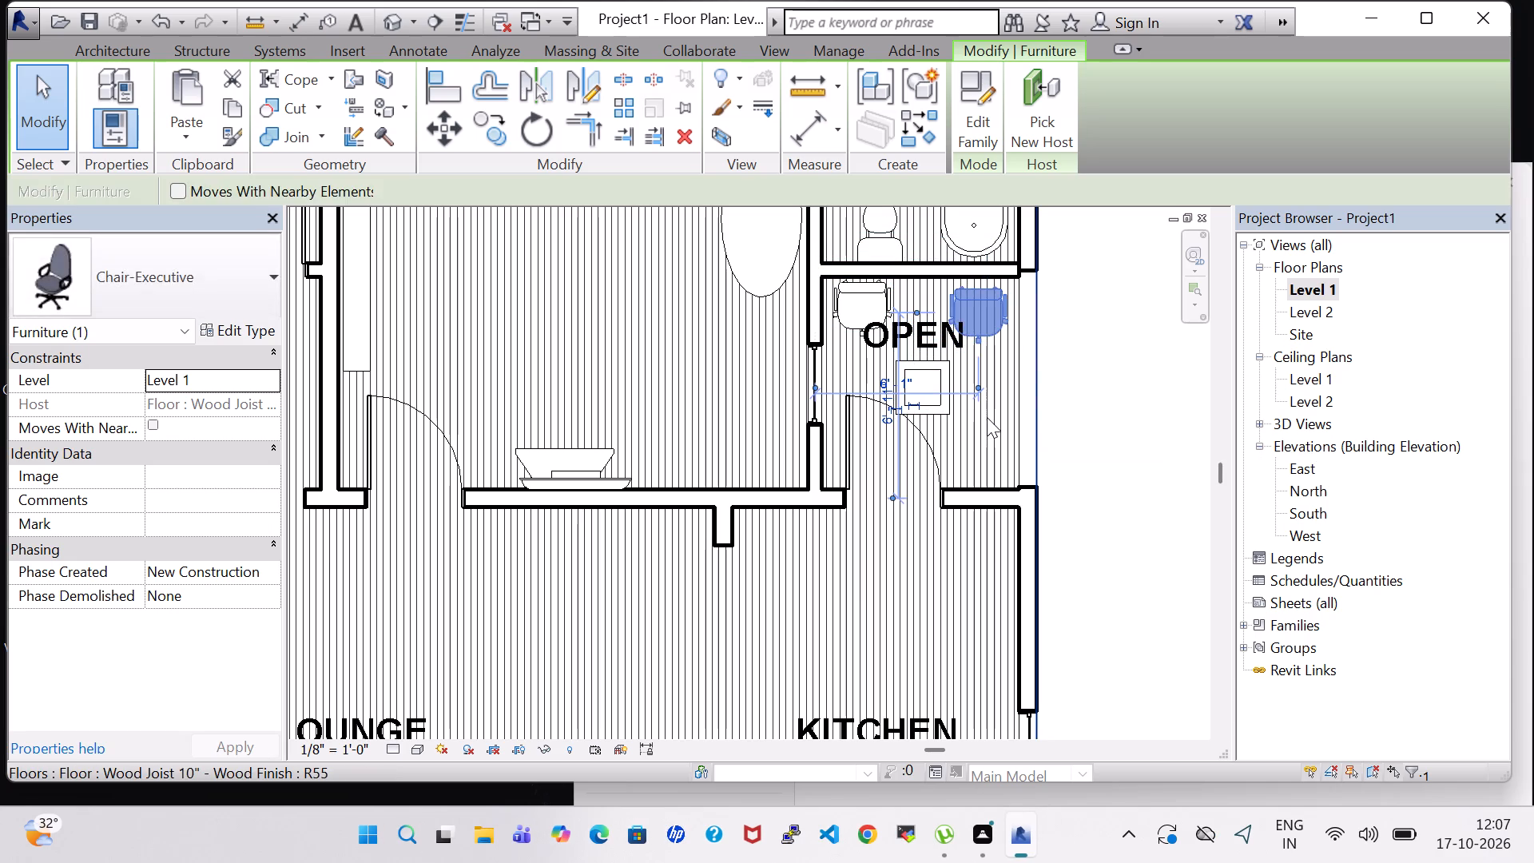
key(Up)
key(Up)
click(1101, 410)
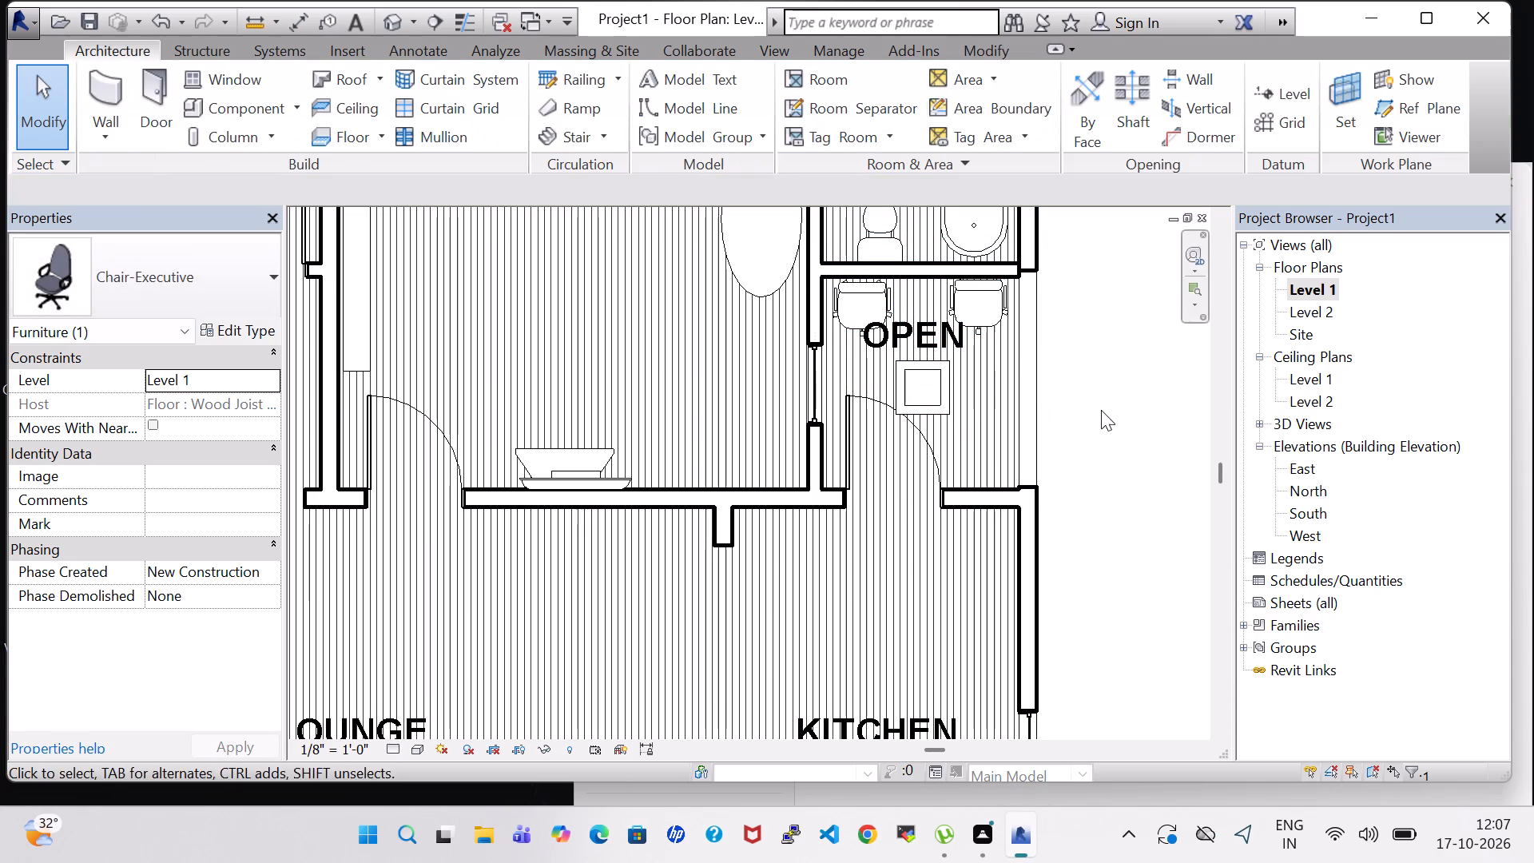
Move the coffee table closer to the two chairs, about 3'-6" from the bath wall.
click(924, 376)
key(Up)
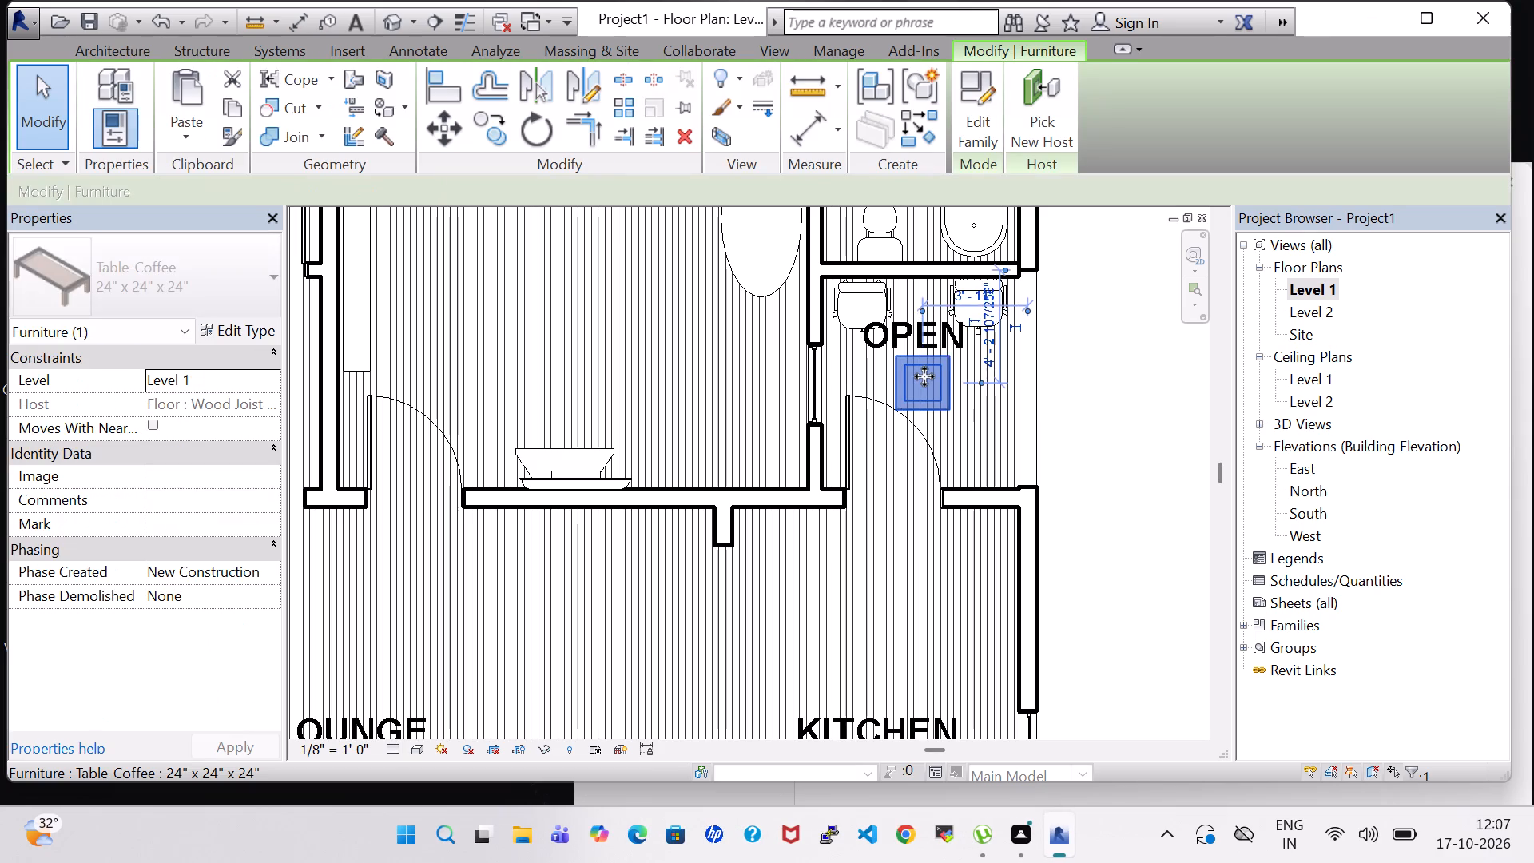
key(Up)
key(Up)
key(Up)
key(Up)
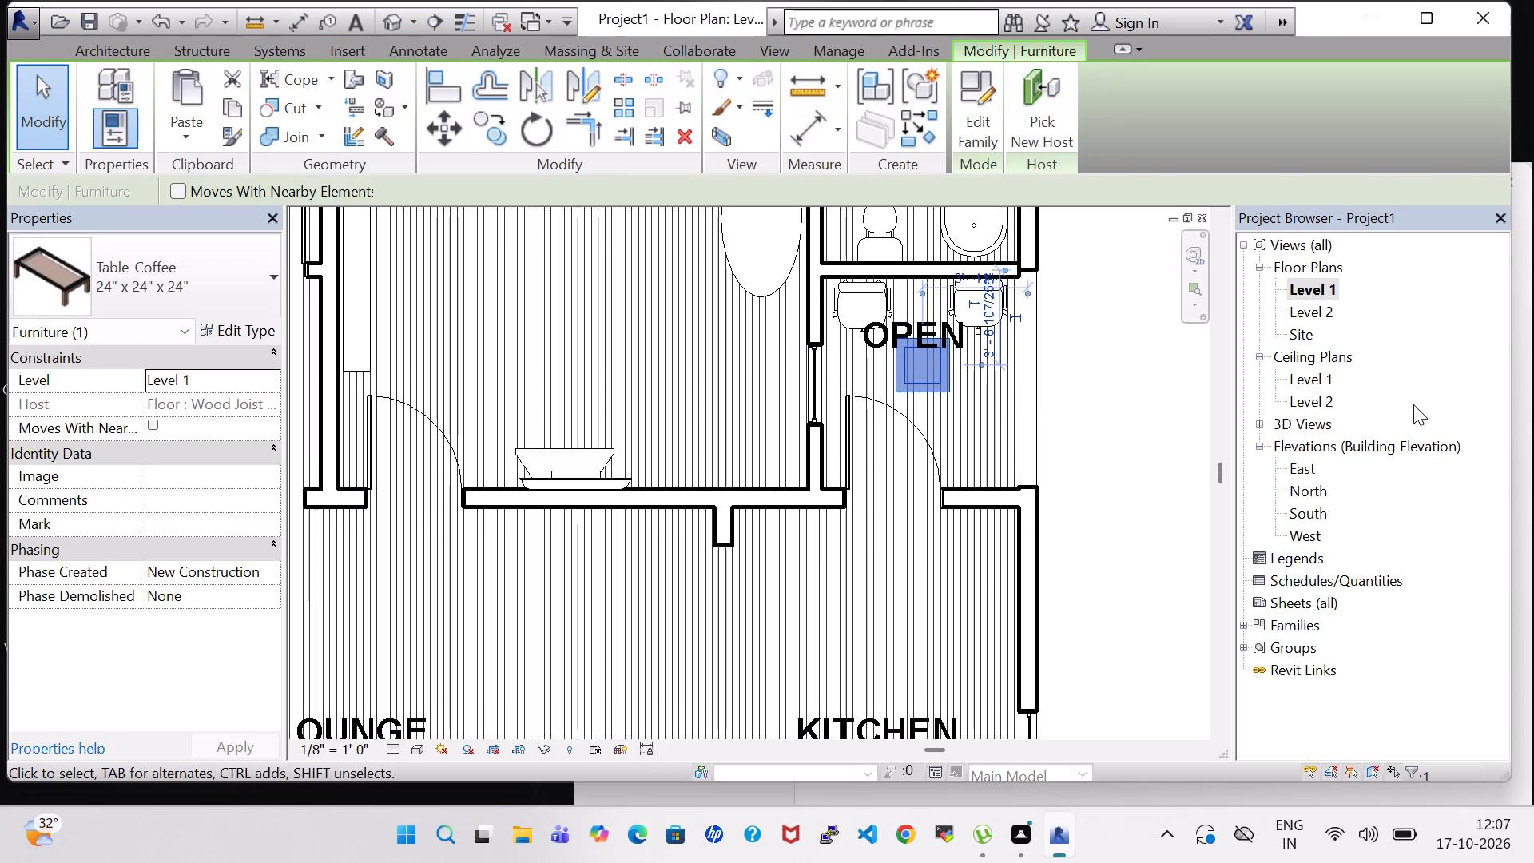
Inspect the furnished house and open-area seating in the 3D view, and return to the Level 1 floor plan.
click(1076, 439)
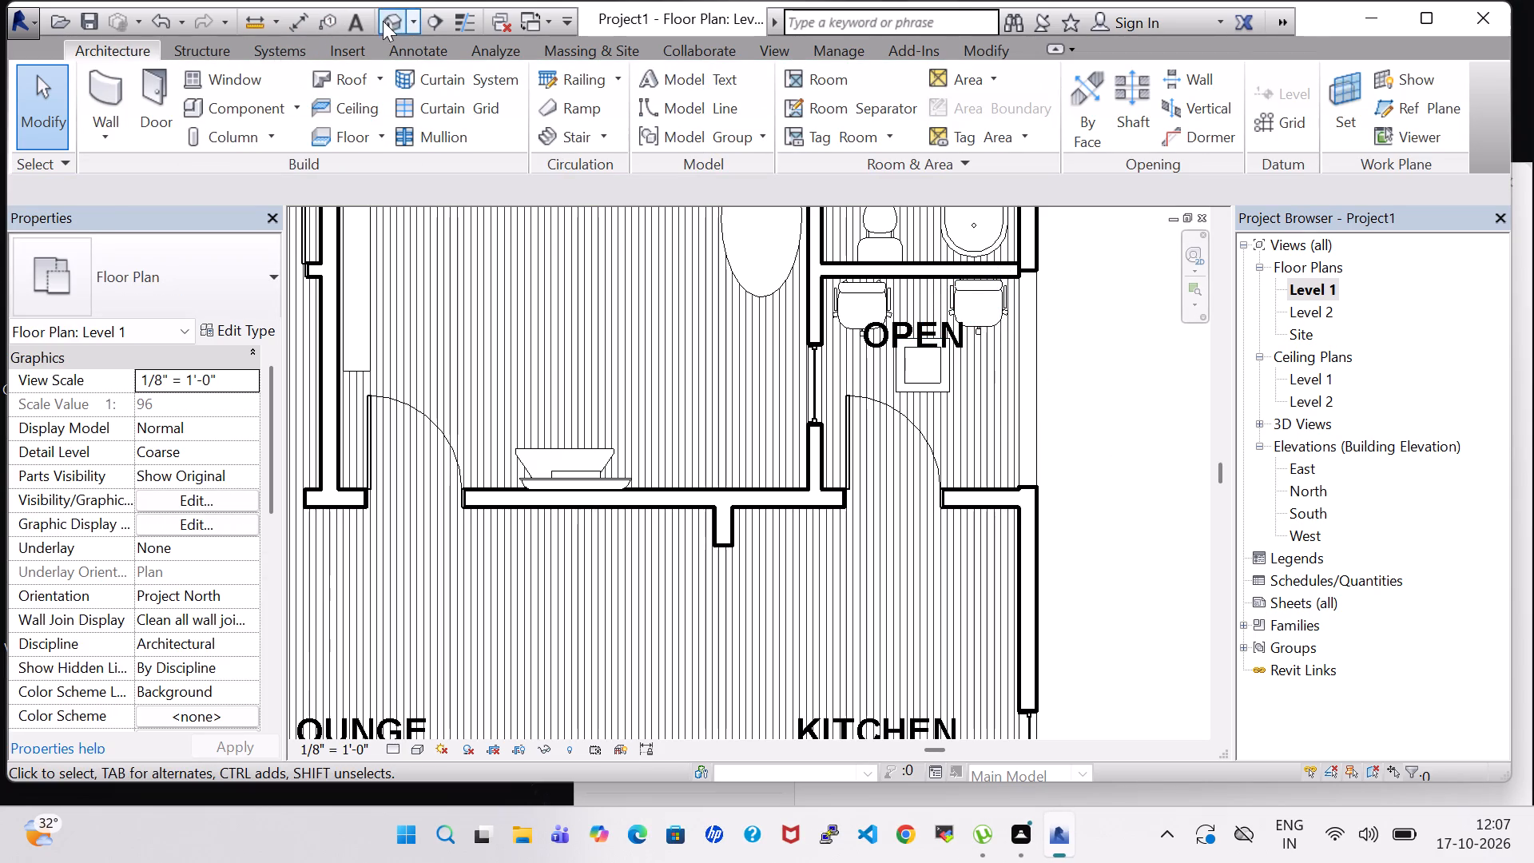
click(383, 21)
shift+middle_drag(1003, 498, 1029, 628)
shift+middle_drag(1054, 595, 993, 525)
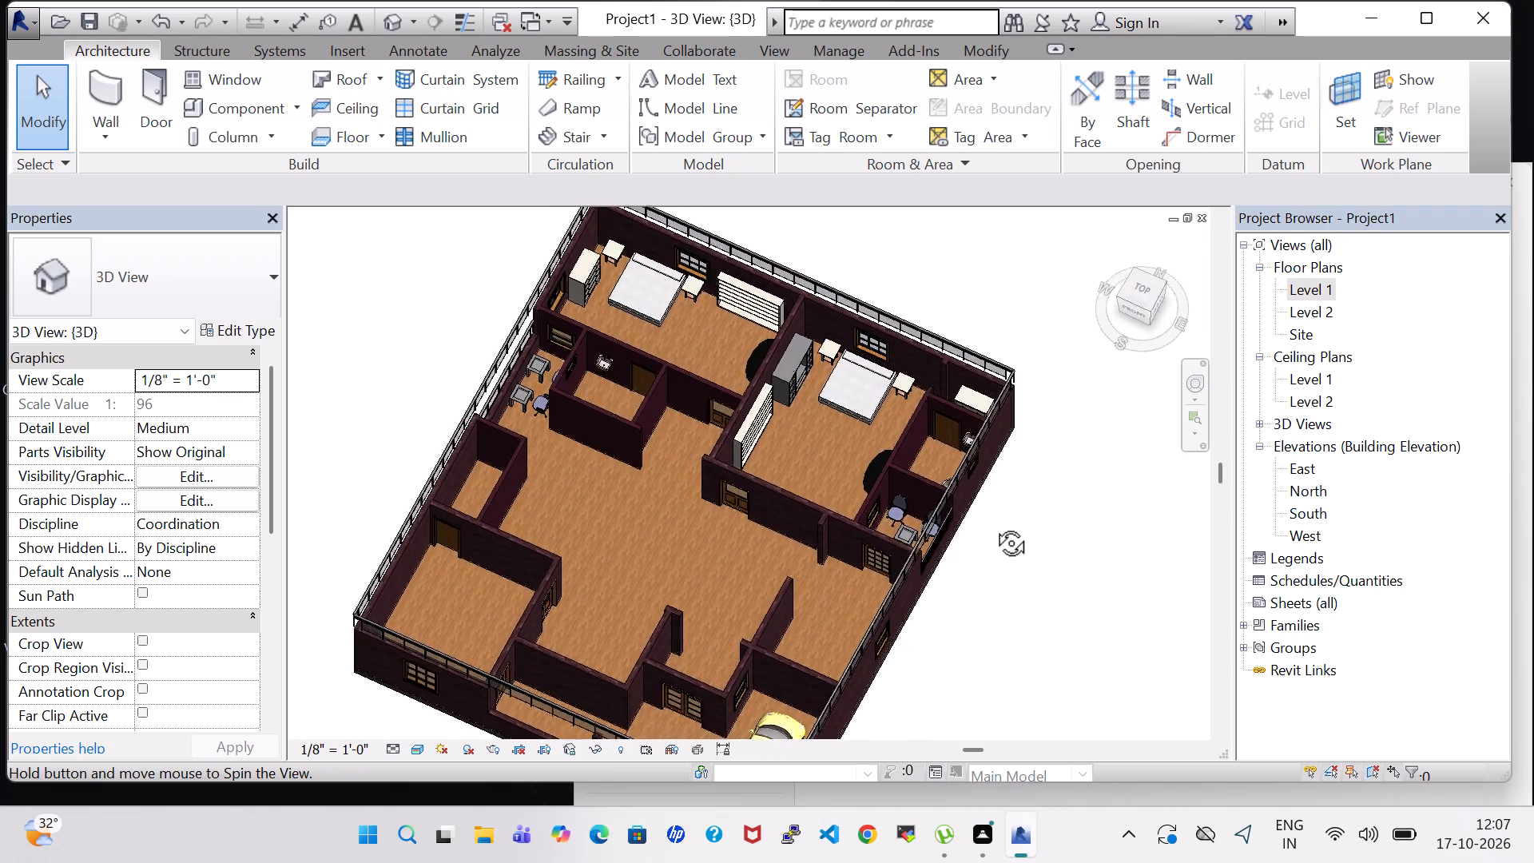
shift+middle_drag(993, 525, 1043, 534)
double_click(1306, 291)
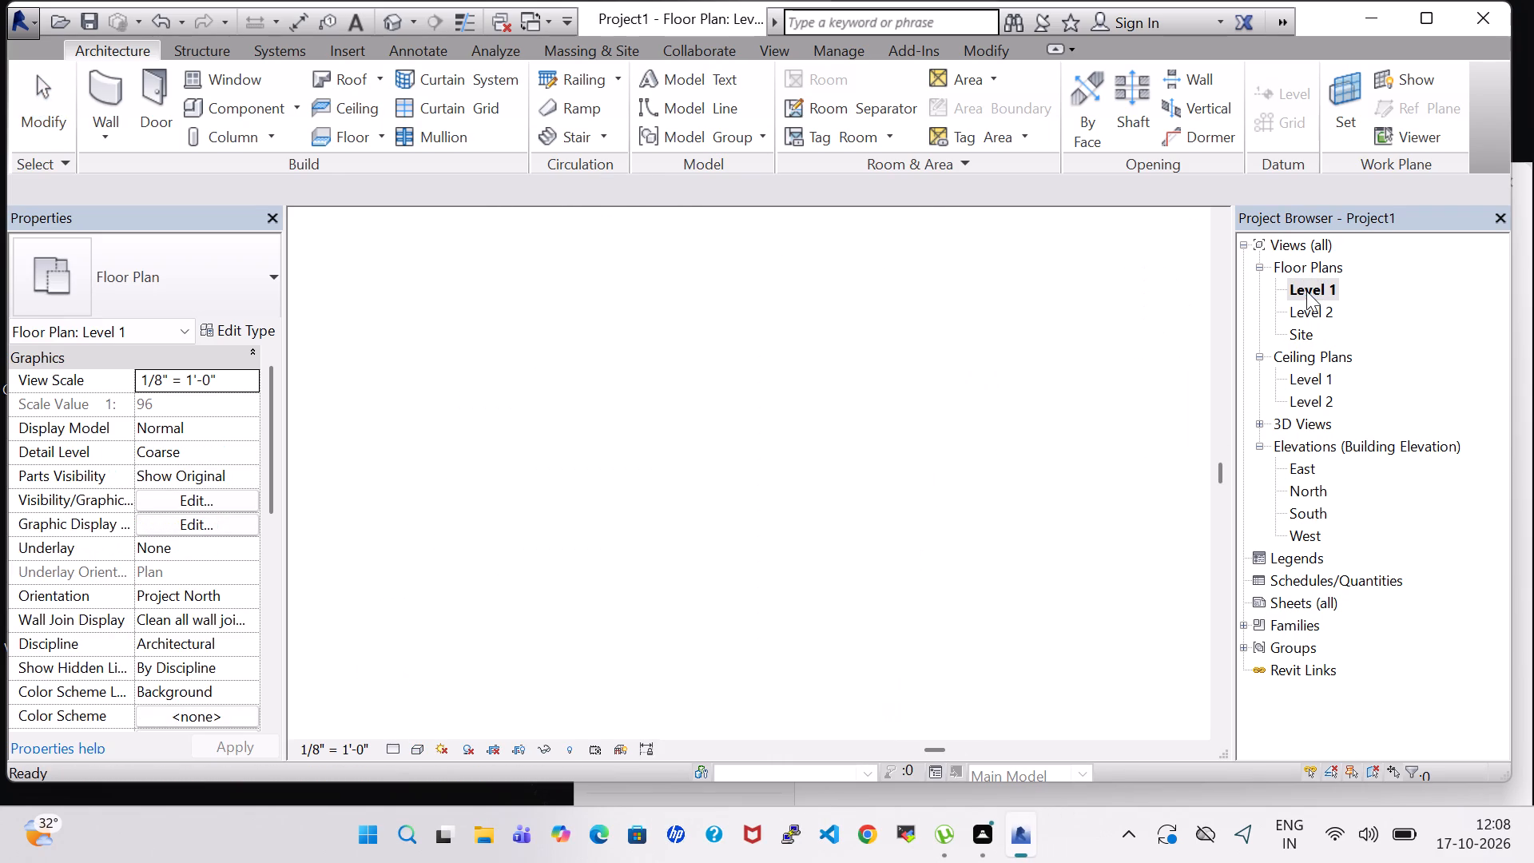
Review the whole Level 1 floor plan to see which rooms still need furniture and fixtures.
scroll(920, 331, down, 7)
middle_drag(996, 371, 1003, 401)
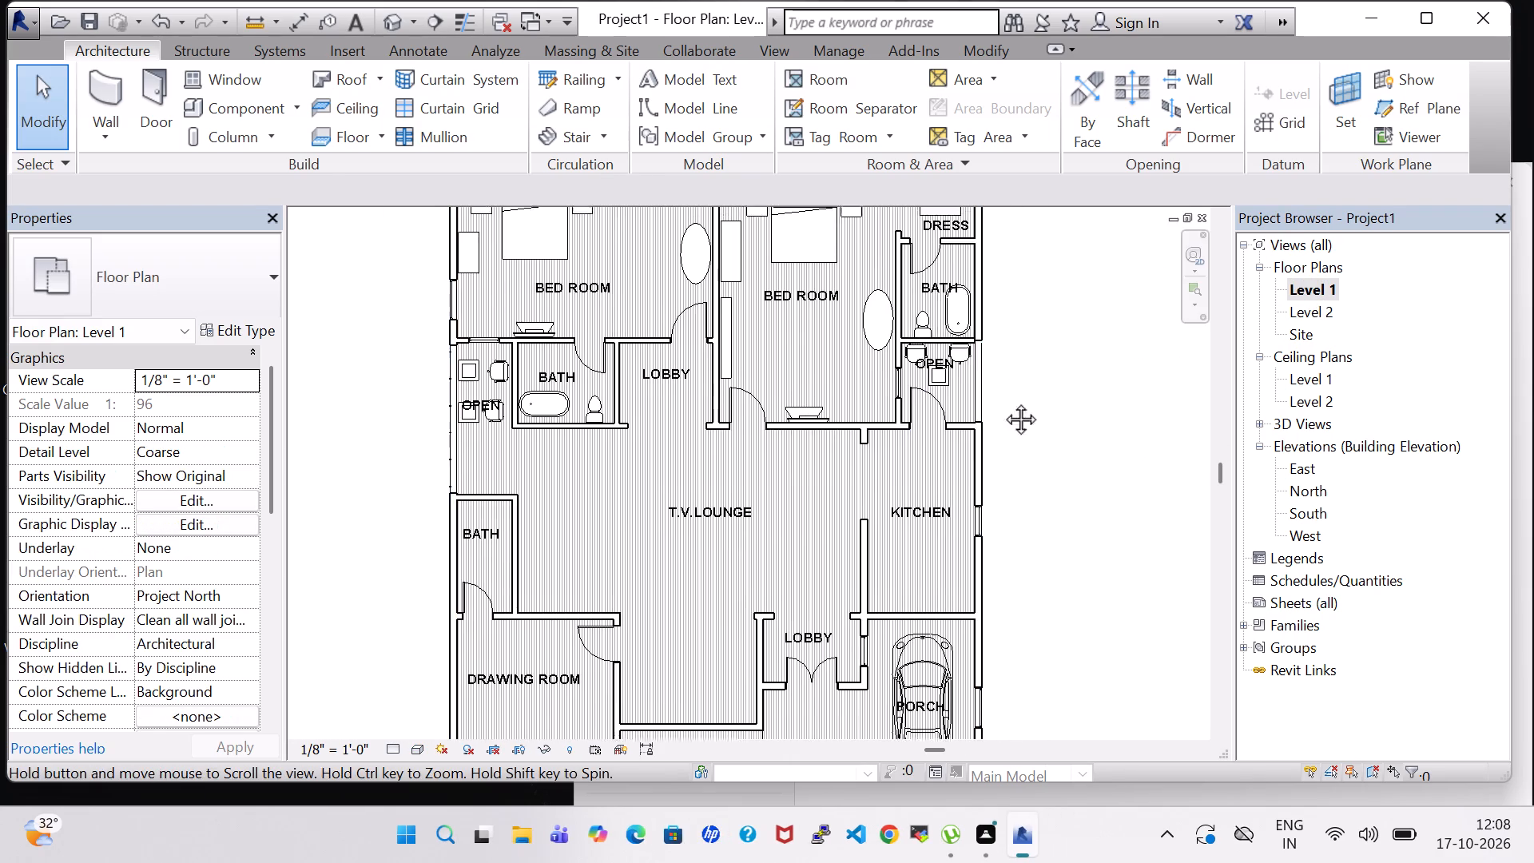
middle_drag(1003, 401, 974, 447)
middle_drag(978, 443, 987, 439)
scroll(978, 443, down, 1)
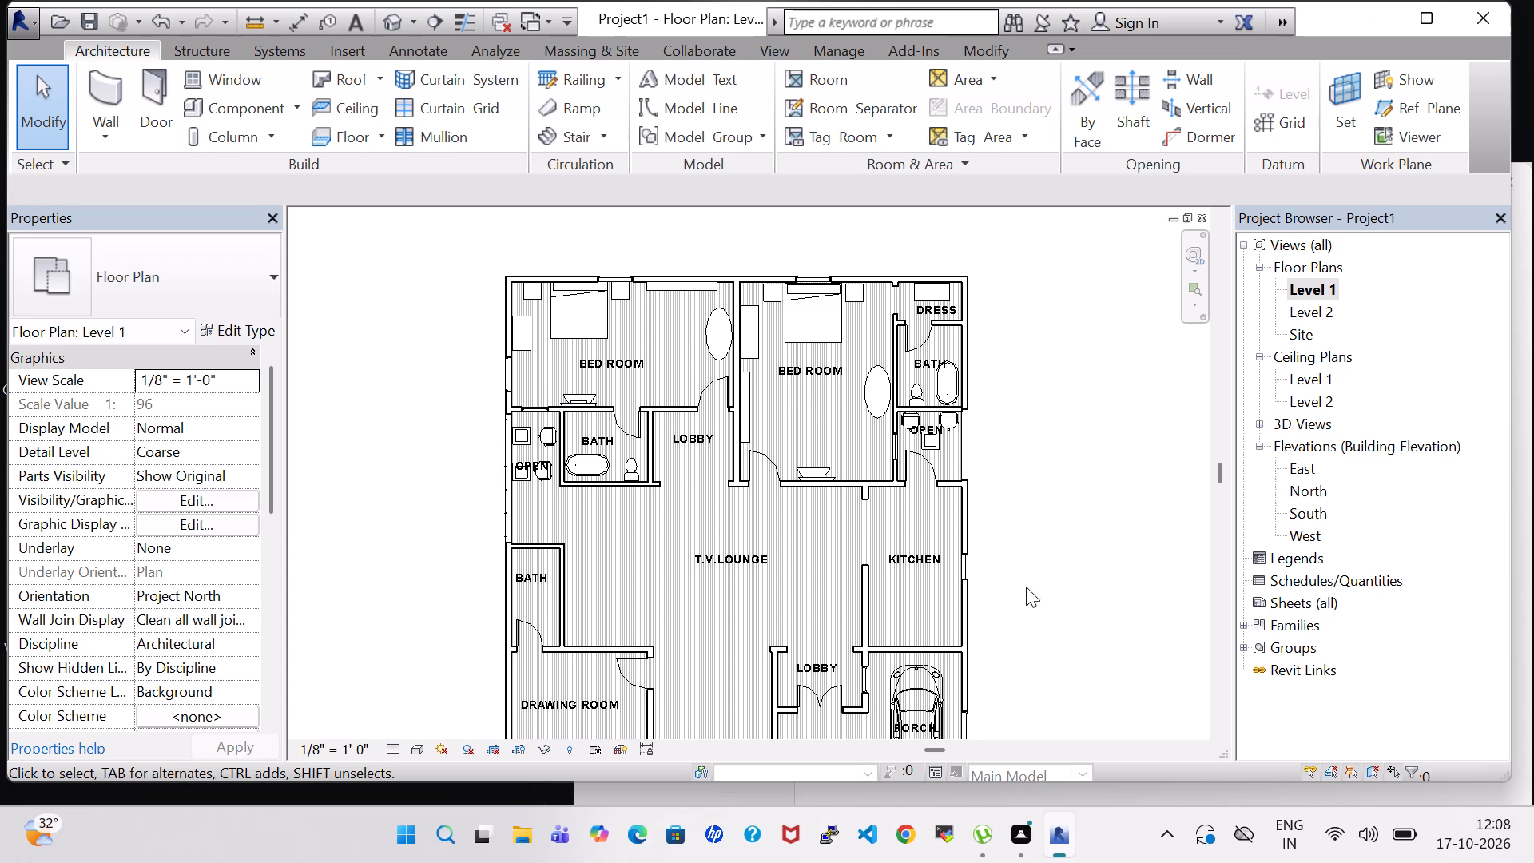
scroll(1025, 610, down, 1)
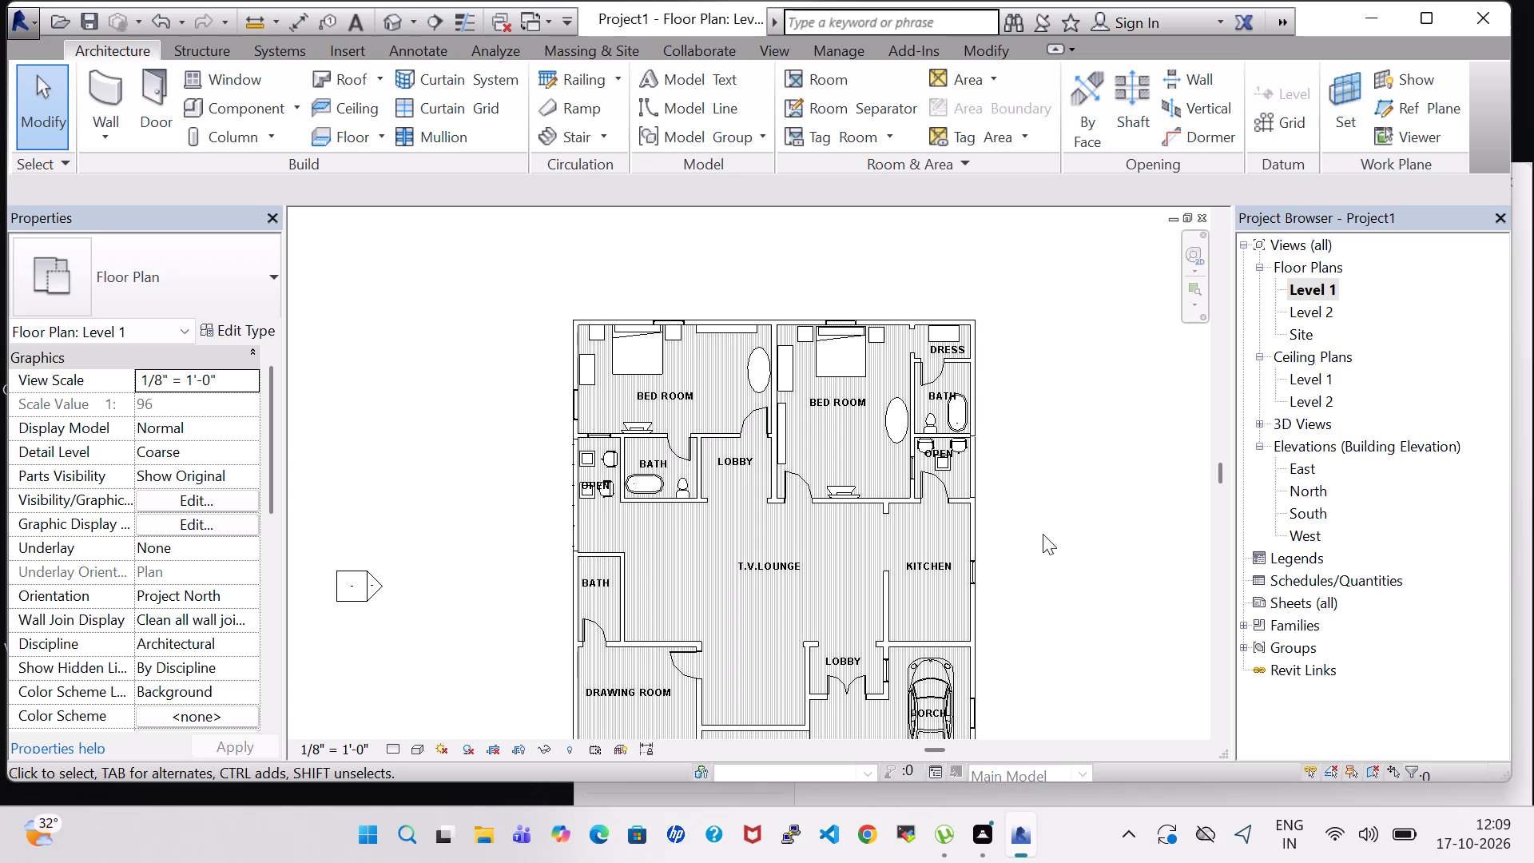
middle_drag(1043, 528, 1034, 500)
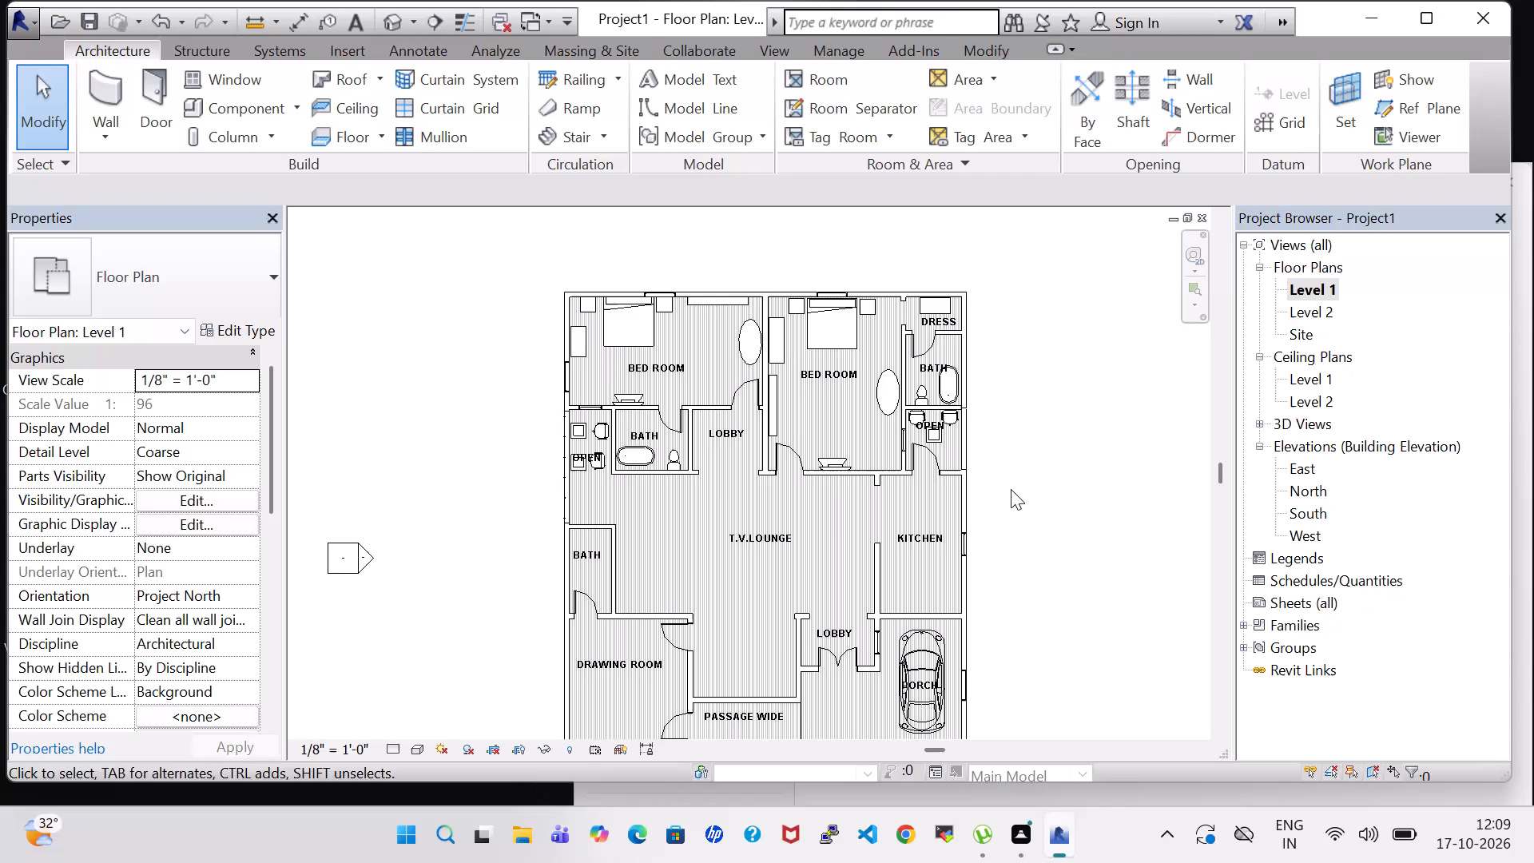
middle_drag(1011, 489, 963, 398)
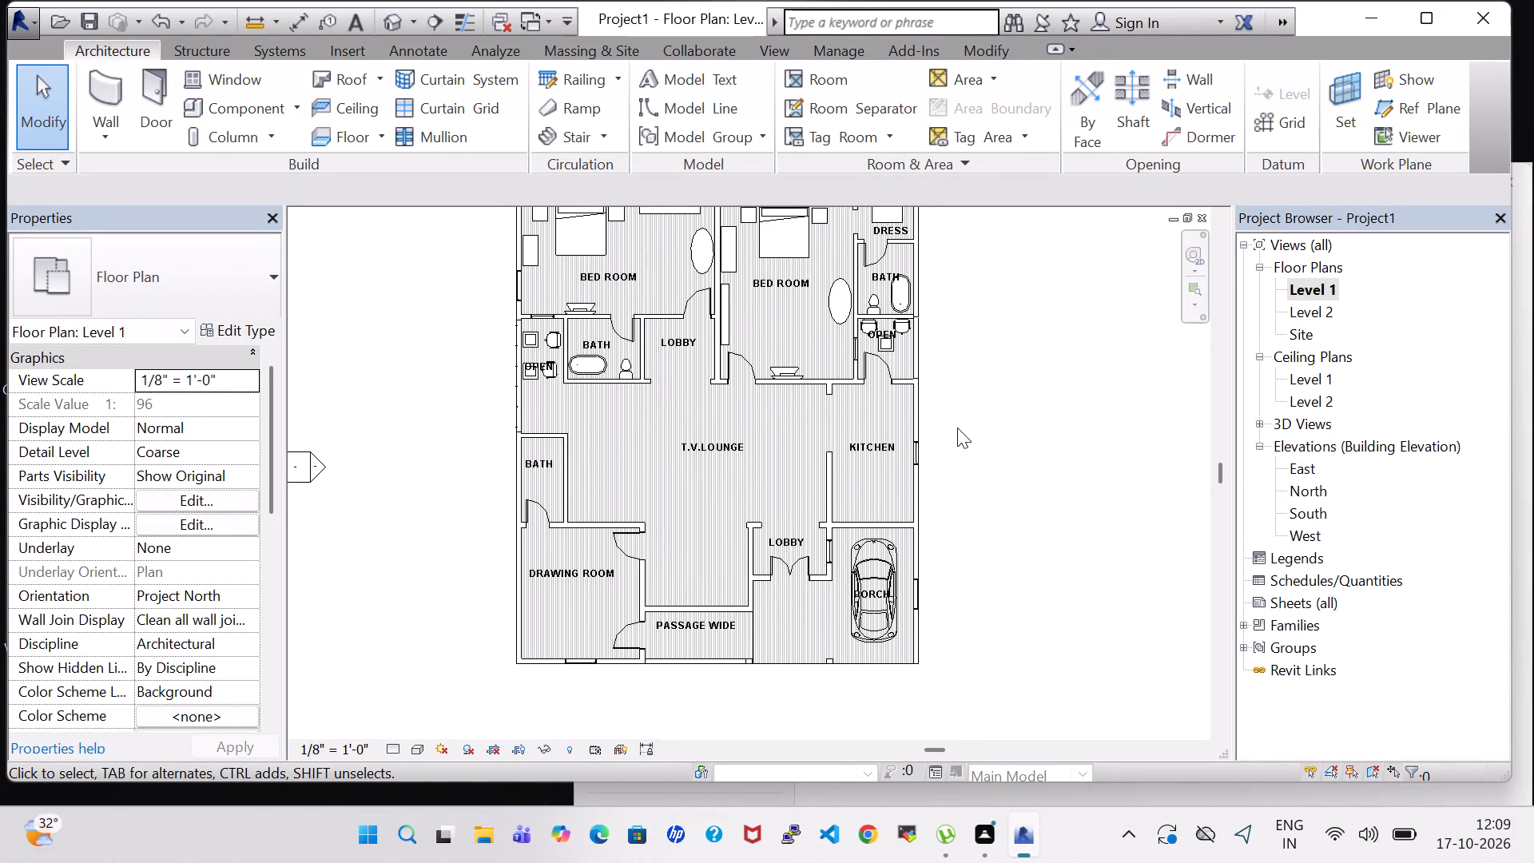
middle_drag(957, 428, 1057, 473)
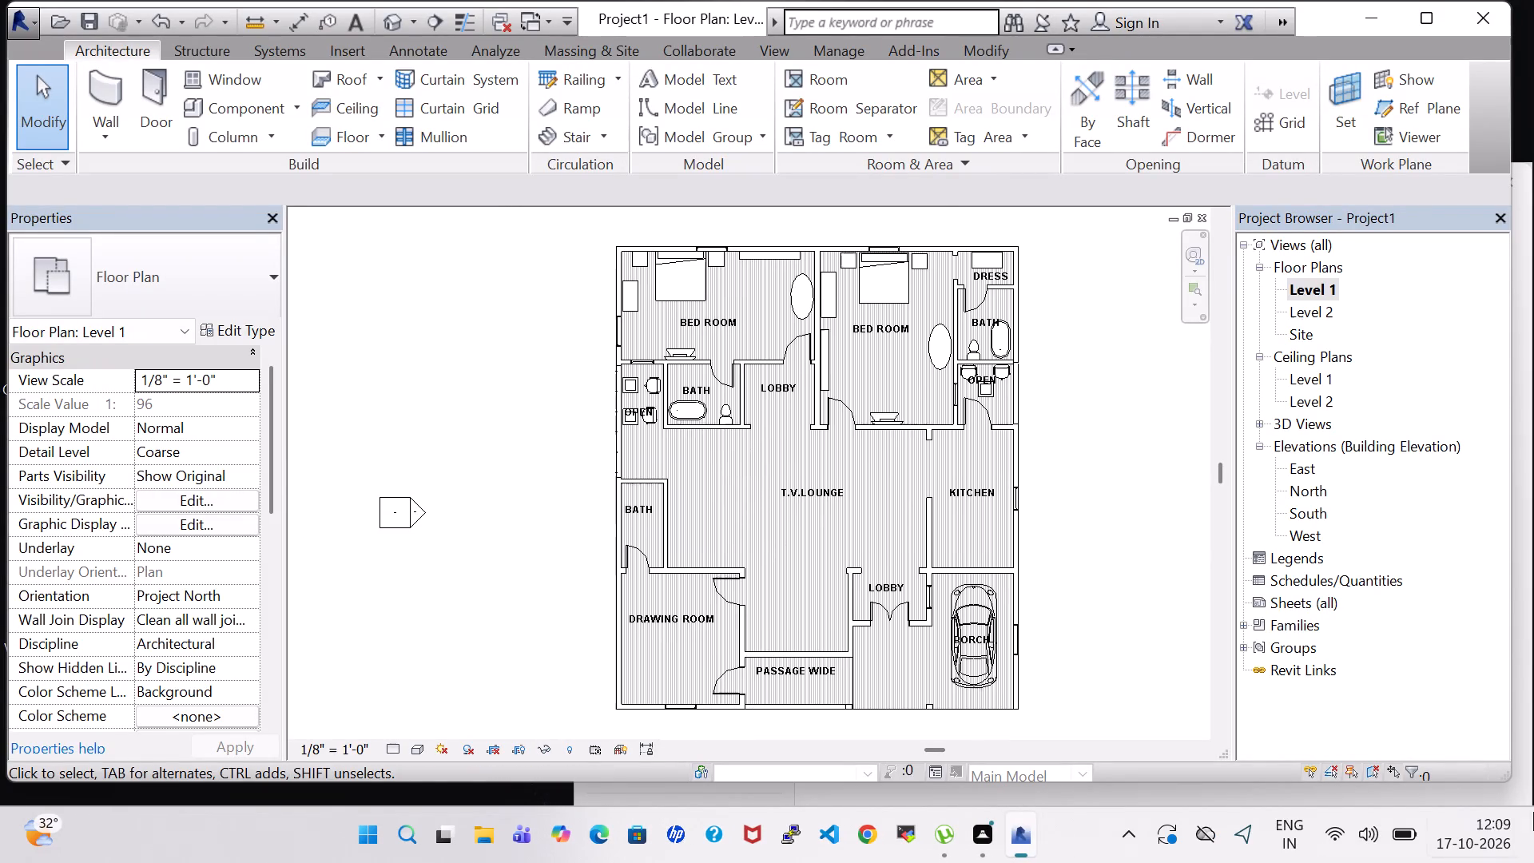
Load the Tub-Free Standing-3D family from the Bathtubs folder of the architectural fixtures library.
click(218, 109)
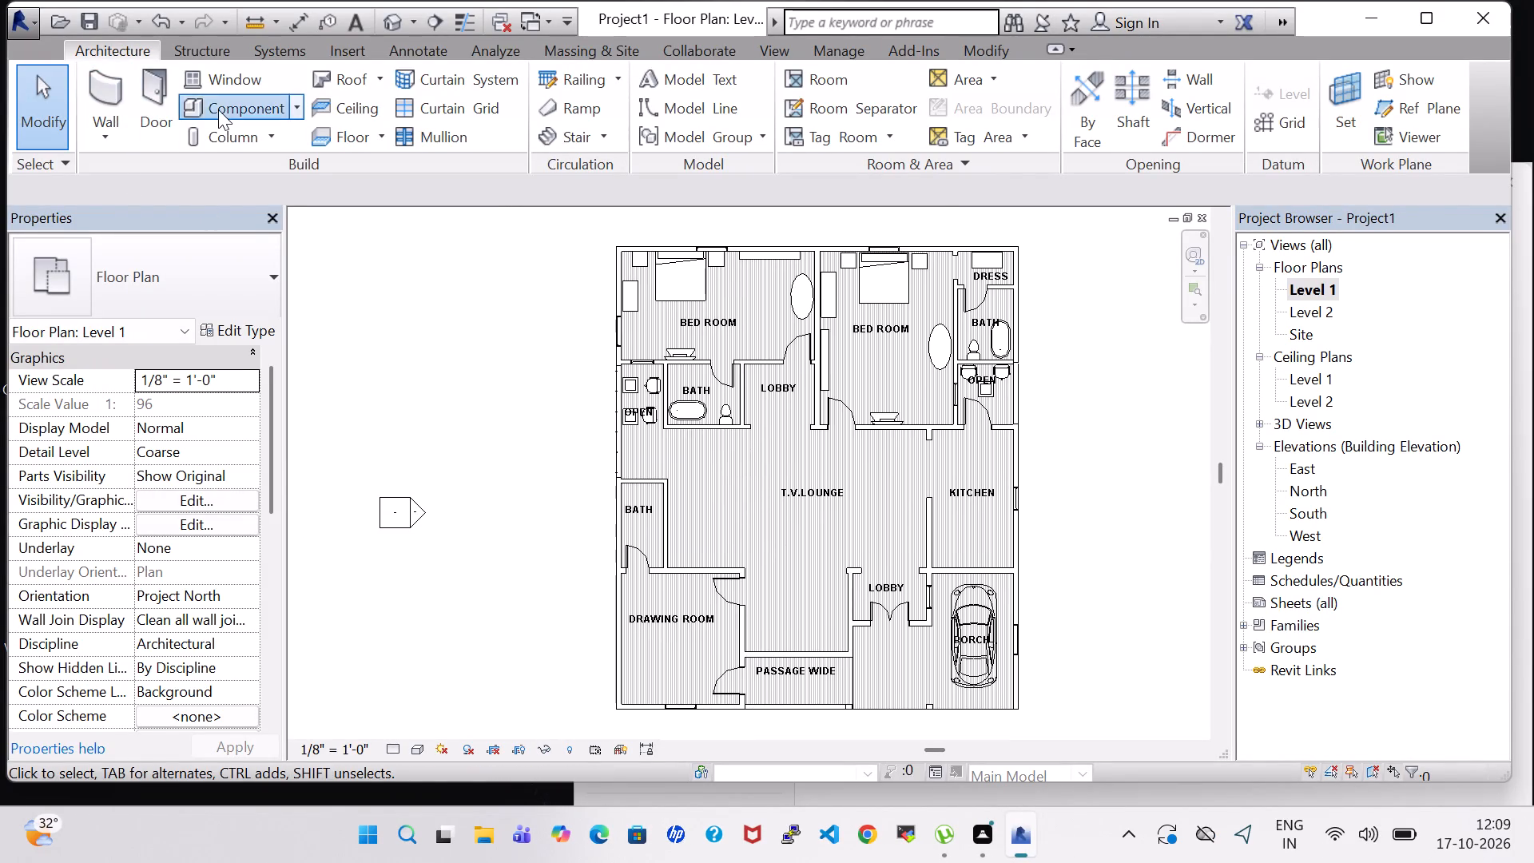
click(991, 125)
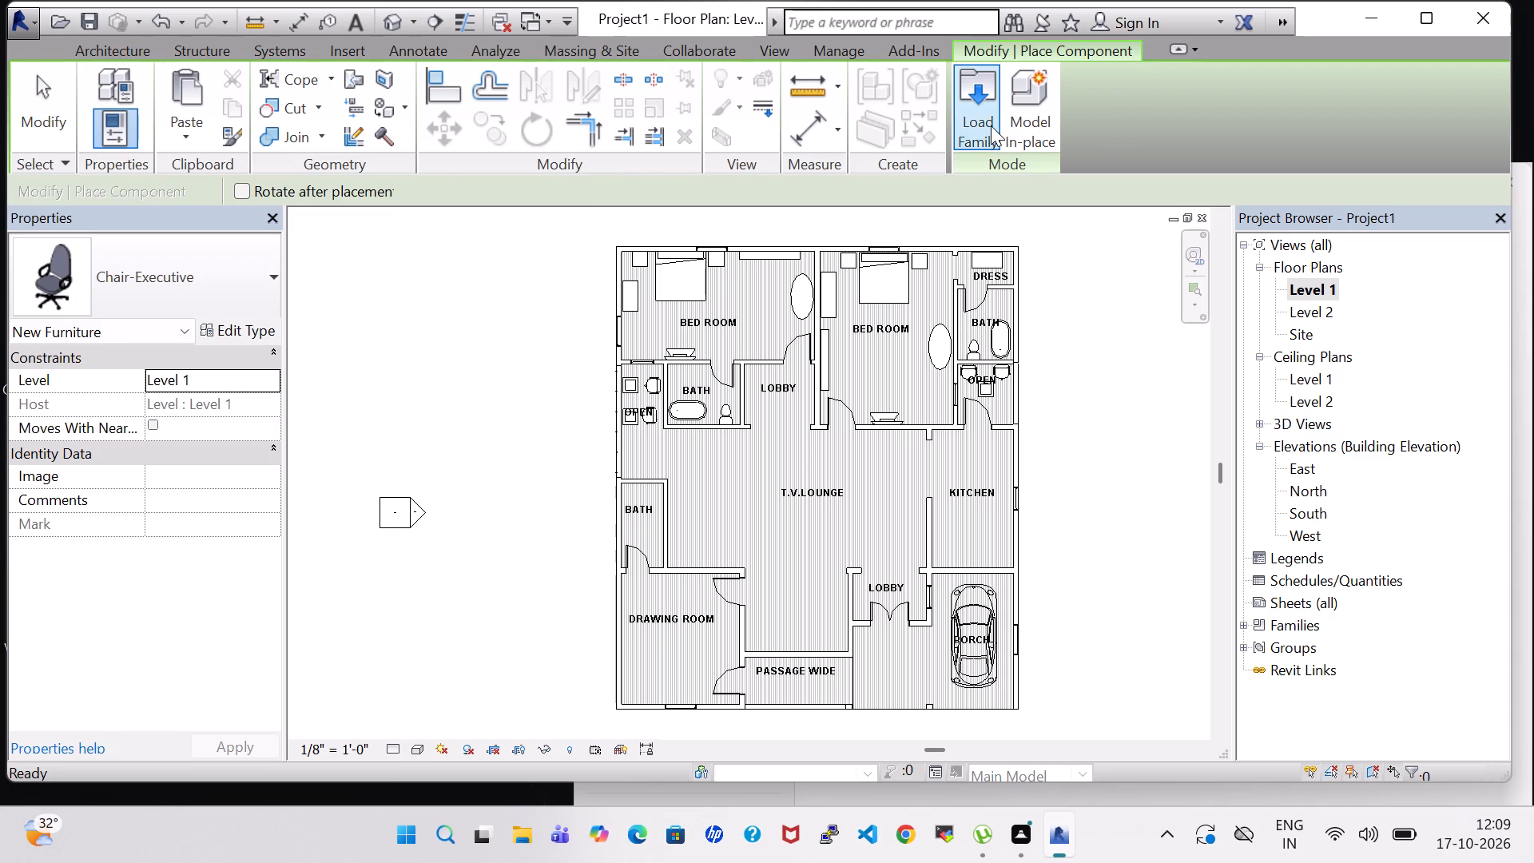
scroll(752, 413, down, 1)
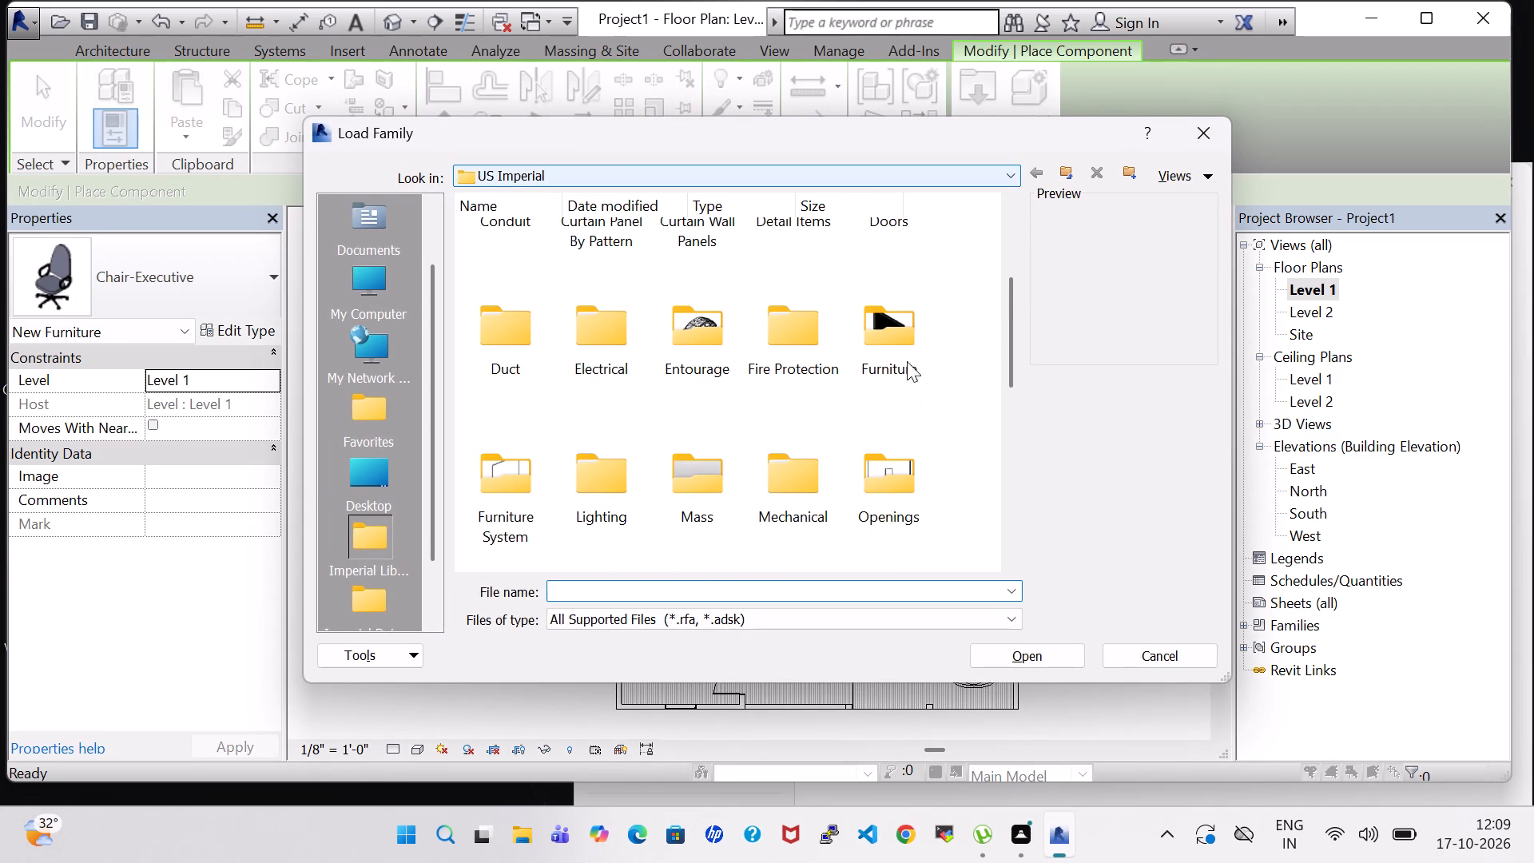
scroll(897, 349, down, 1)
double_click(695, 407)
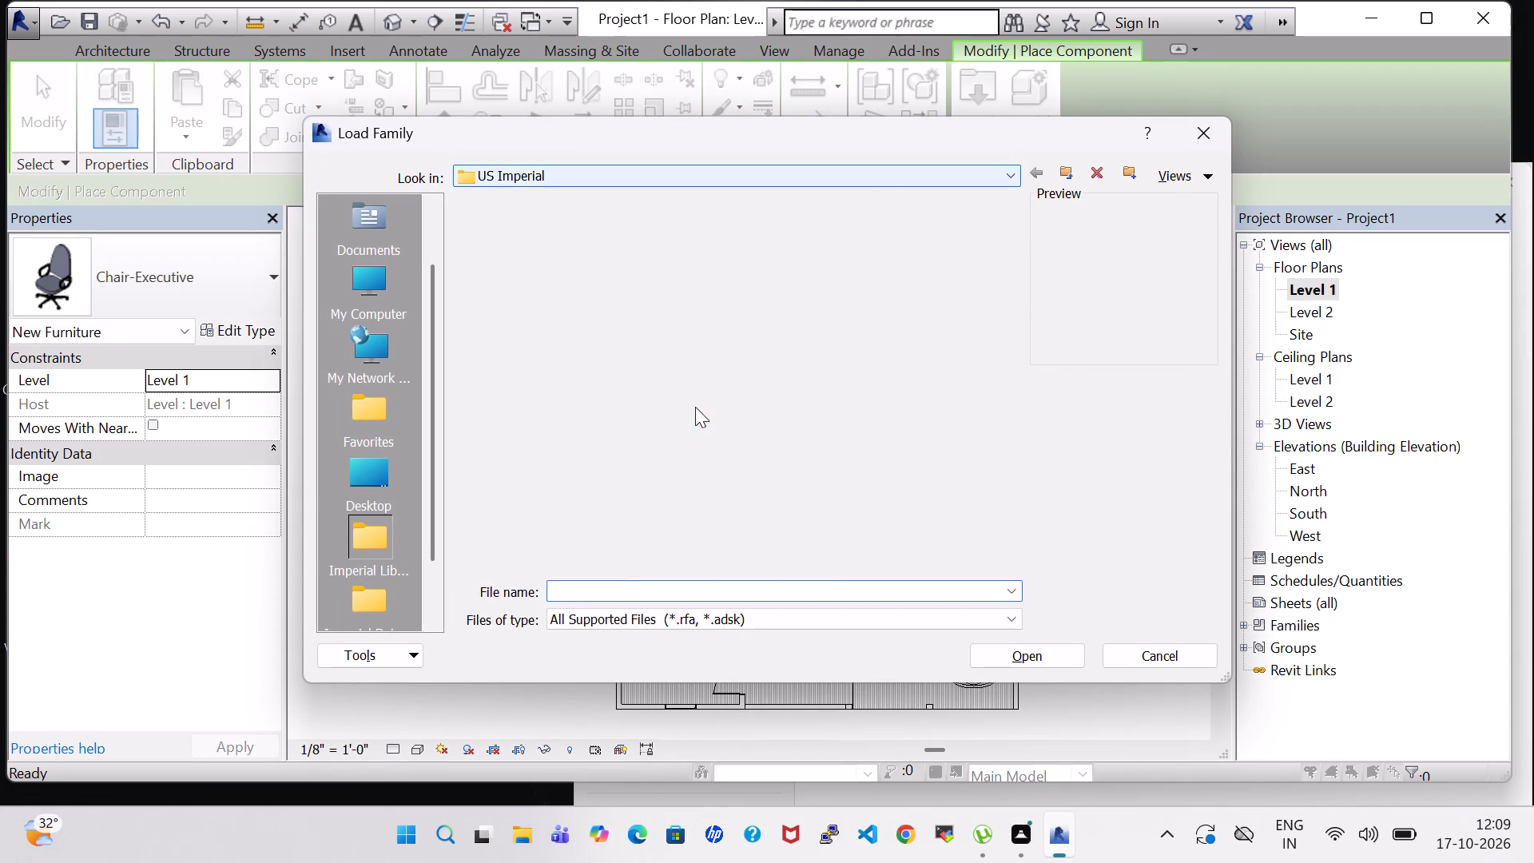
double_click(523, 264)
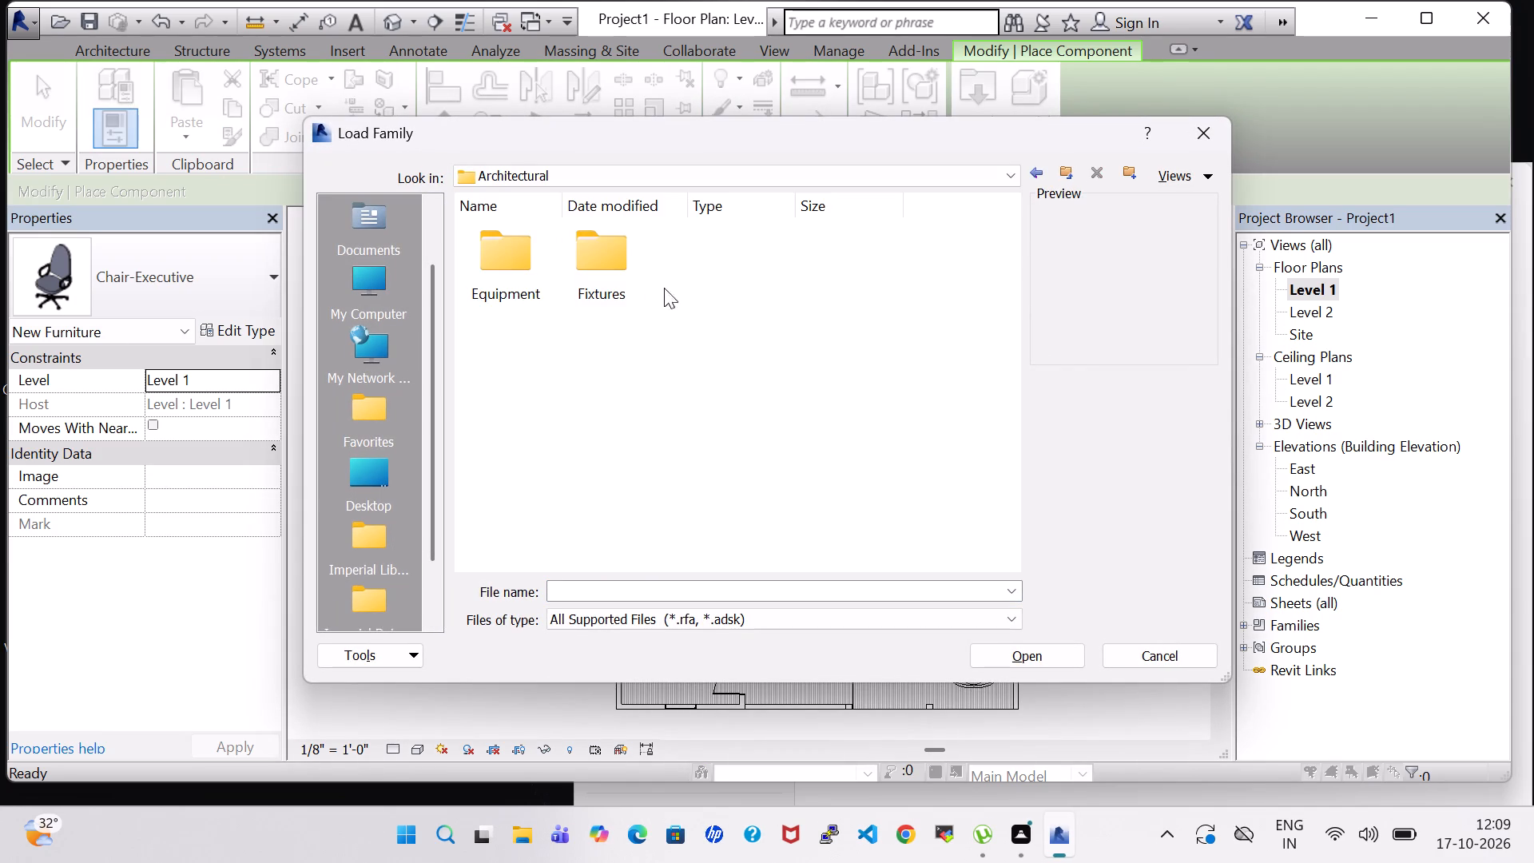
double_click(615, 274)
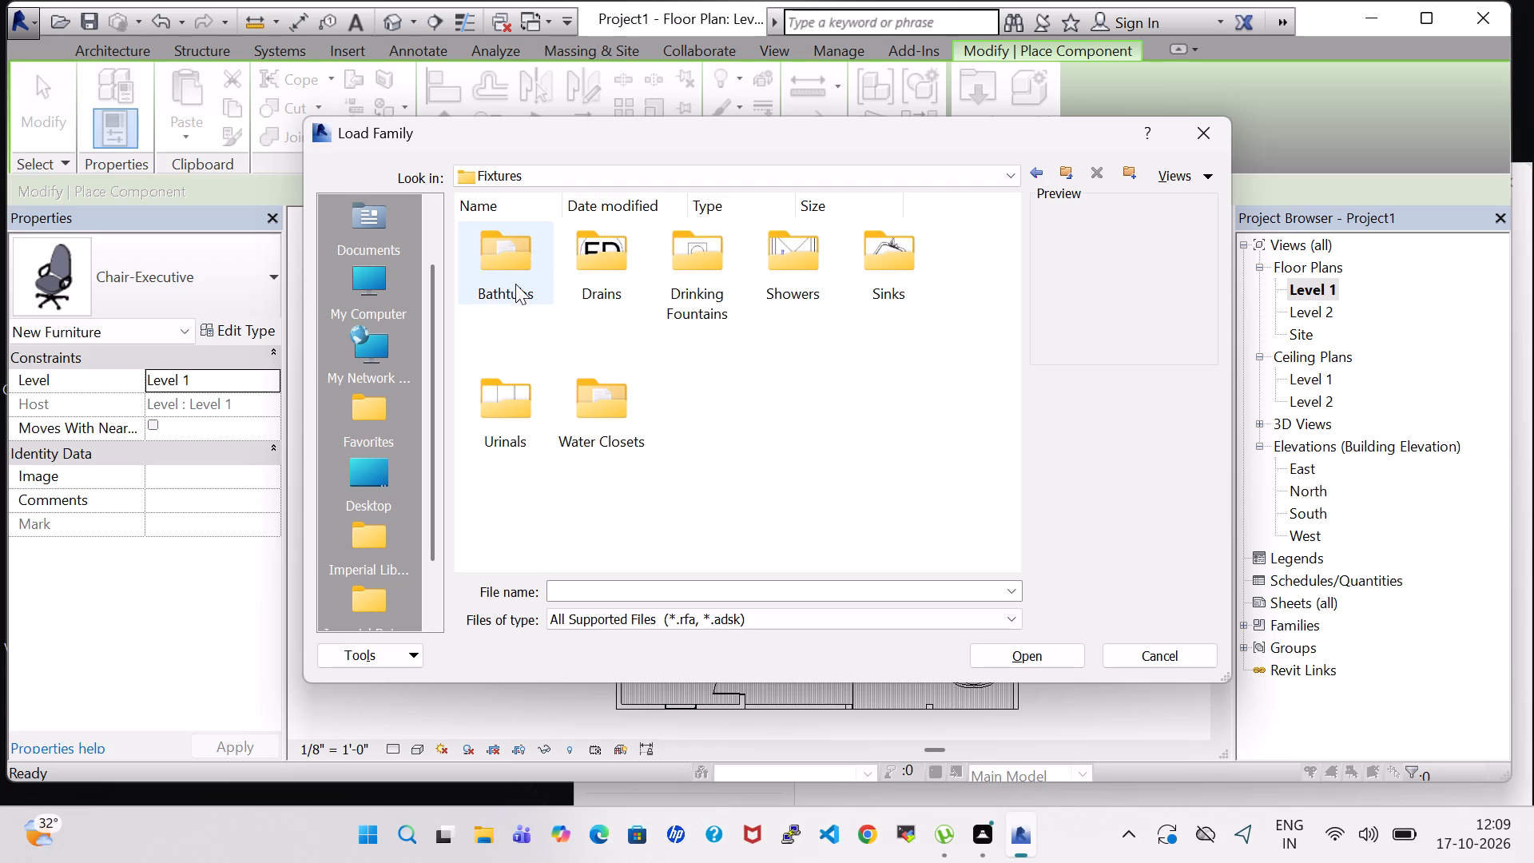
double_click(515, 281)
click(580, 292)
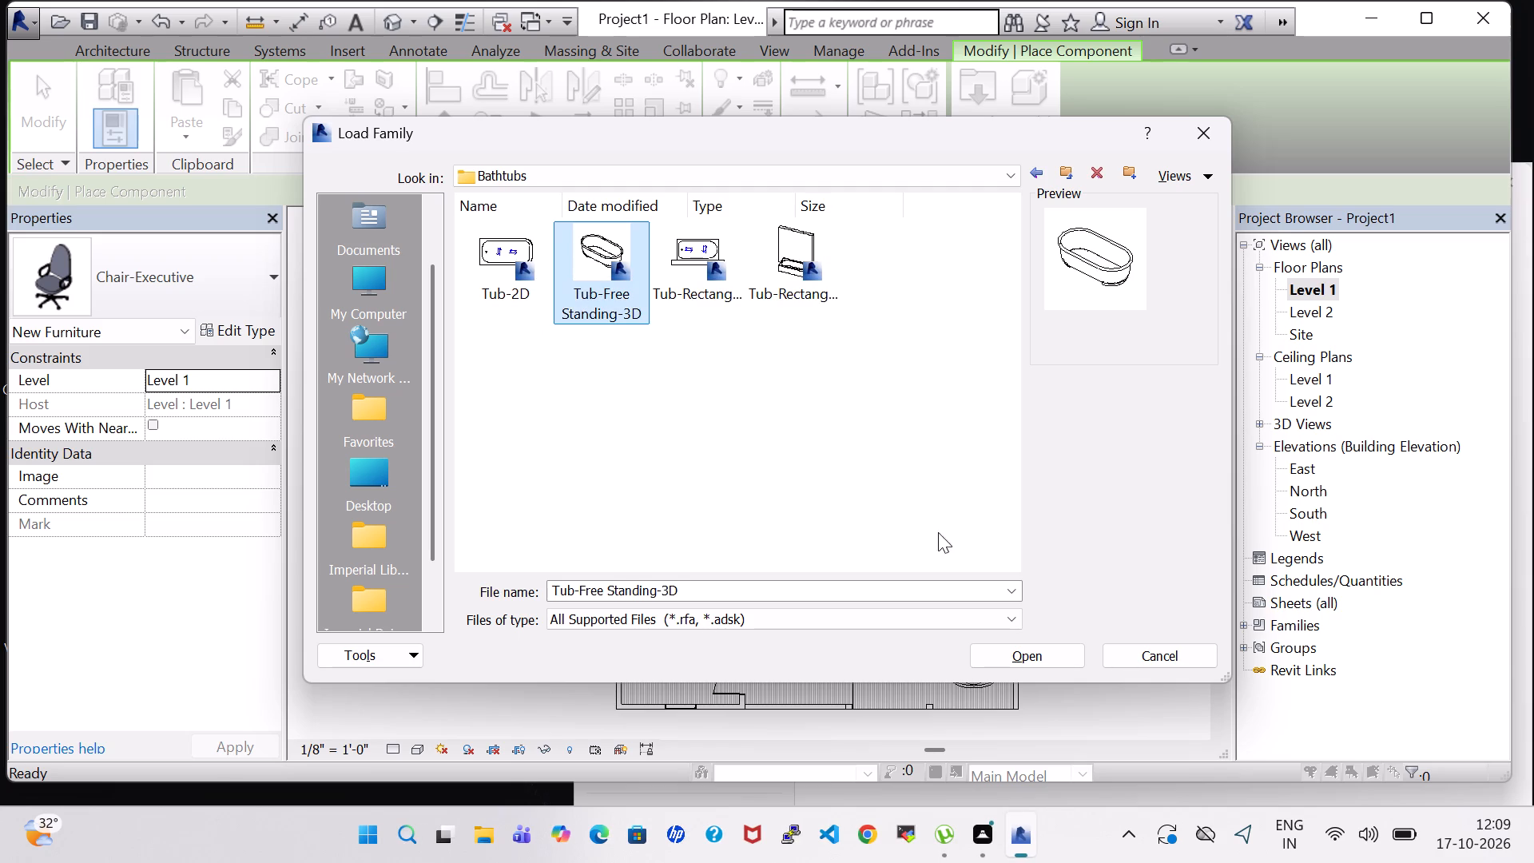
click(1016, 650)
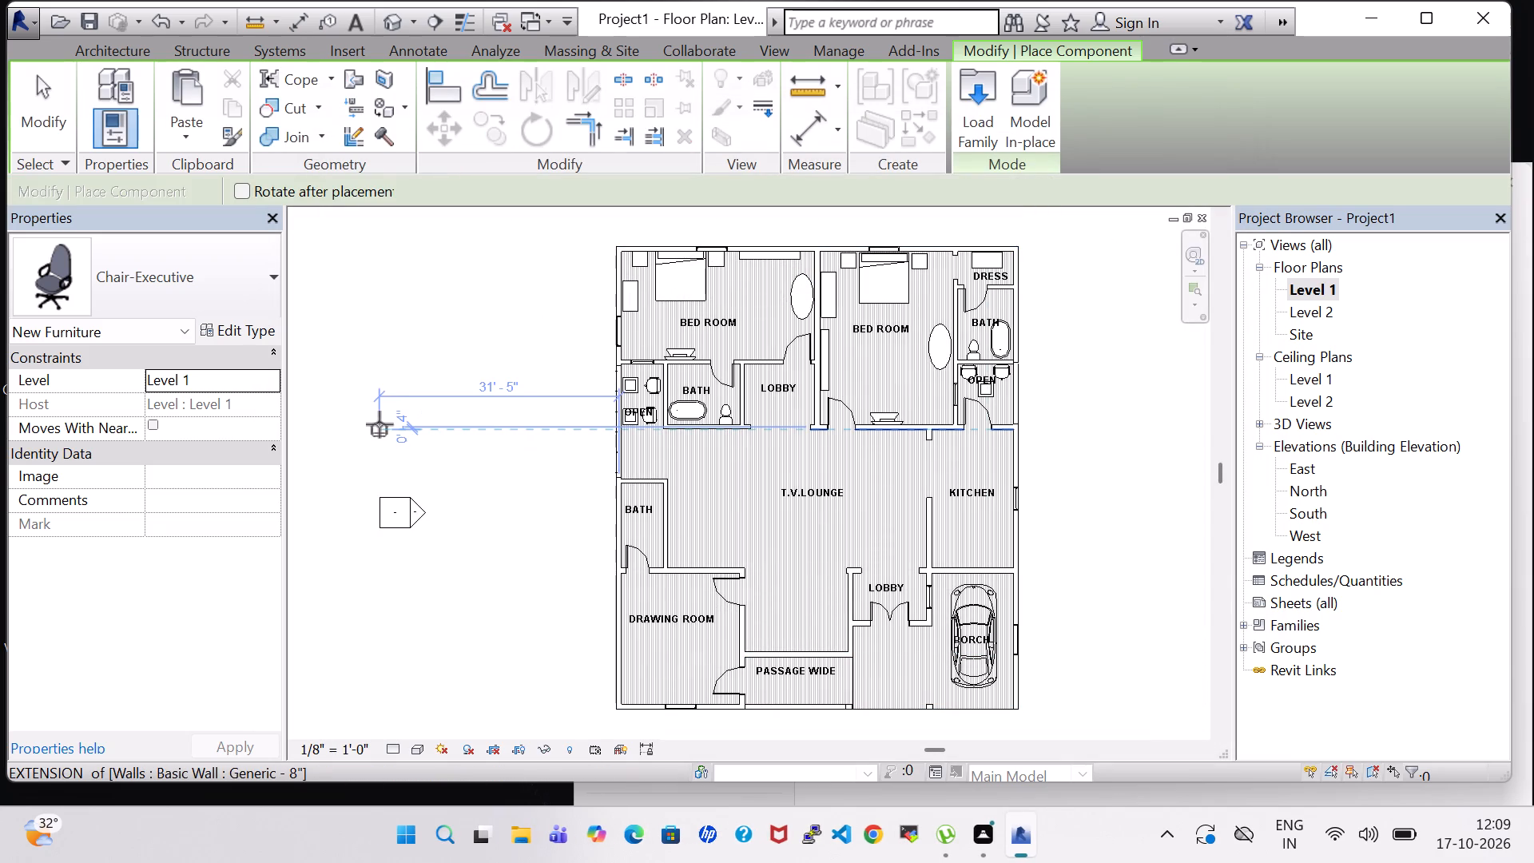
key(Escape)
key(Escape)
Place a Toilet-Domestic-3D in the bath above the drawing room, backed against the wall opposite the door, near the exterior wall.
click(222, 105)
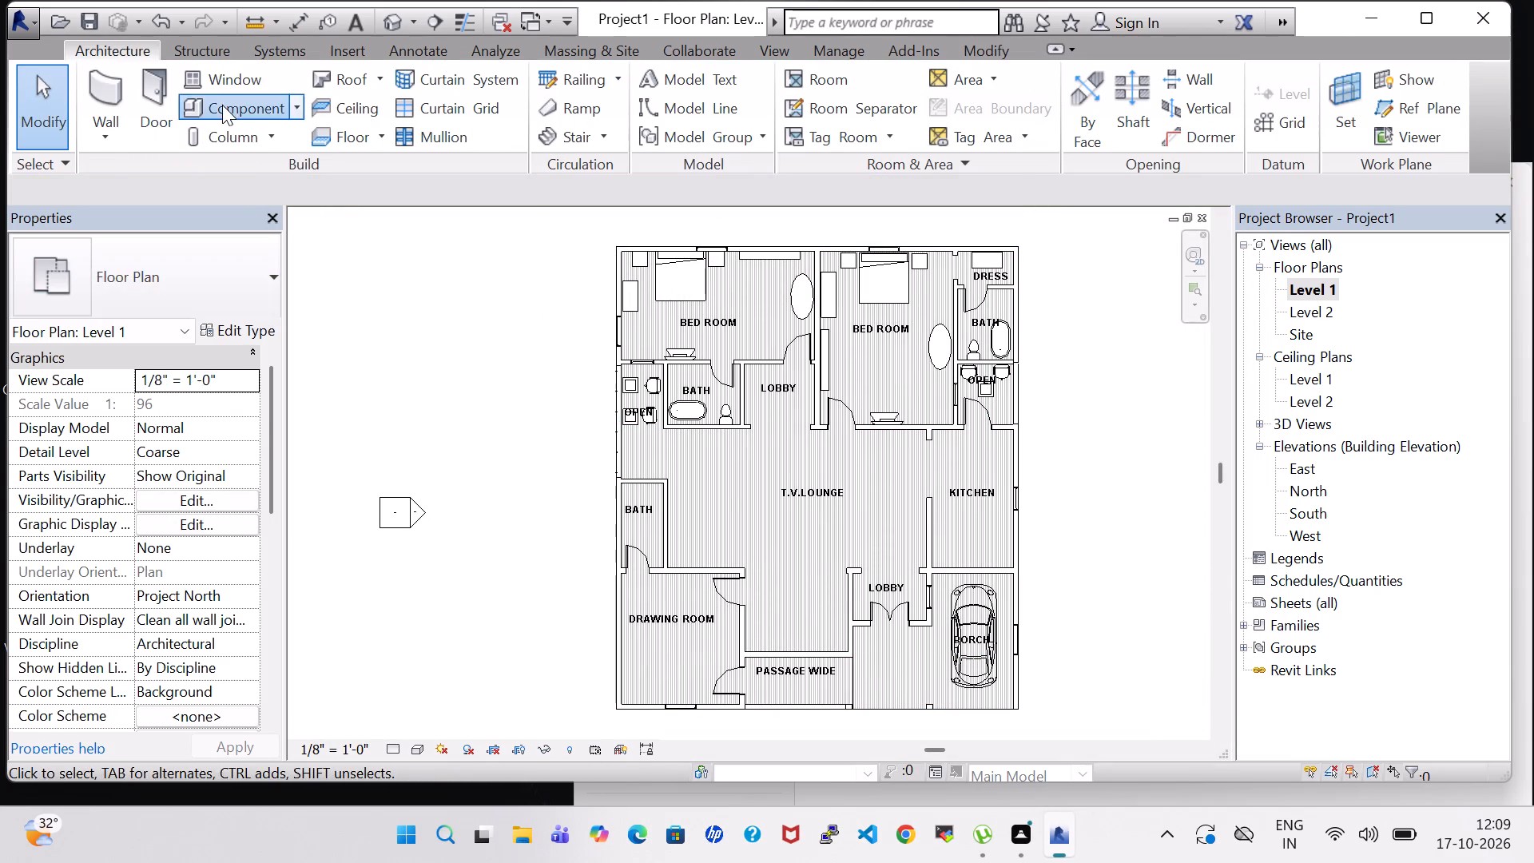
click(234, 245)
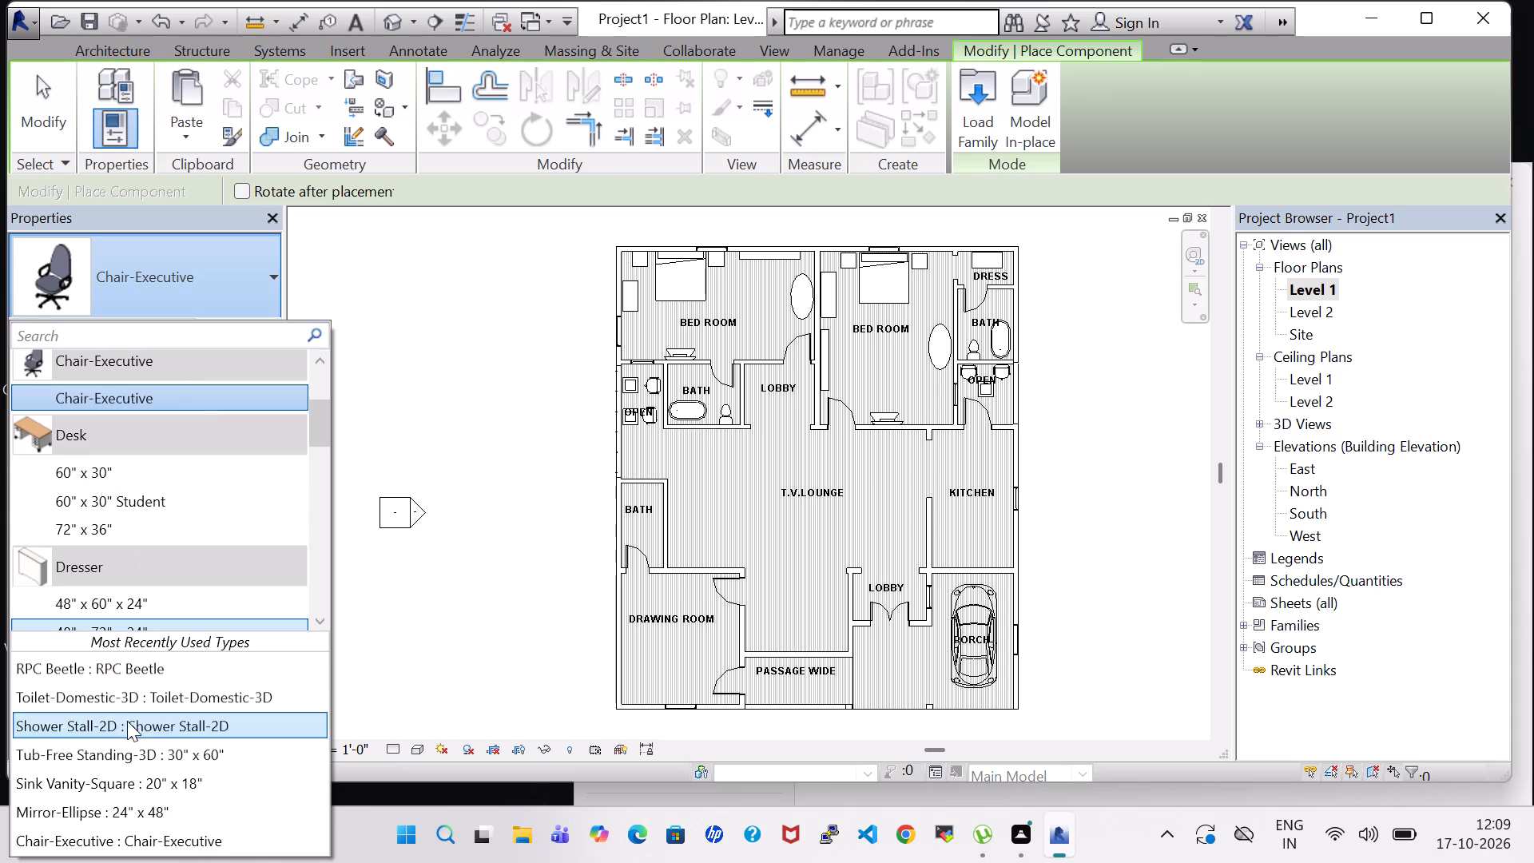
click(125, 699)
scroll(651, 614, up, 4)
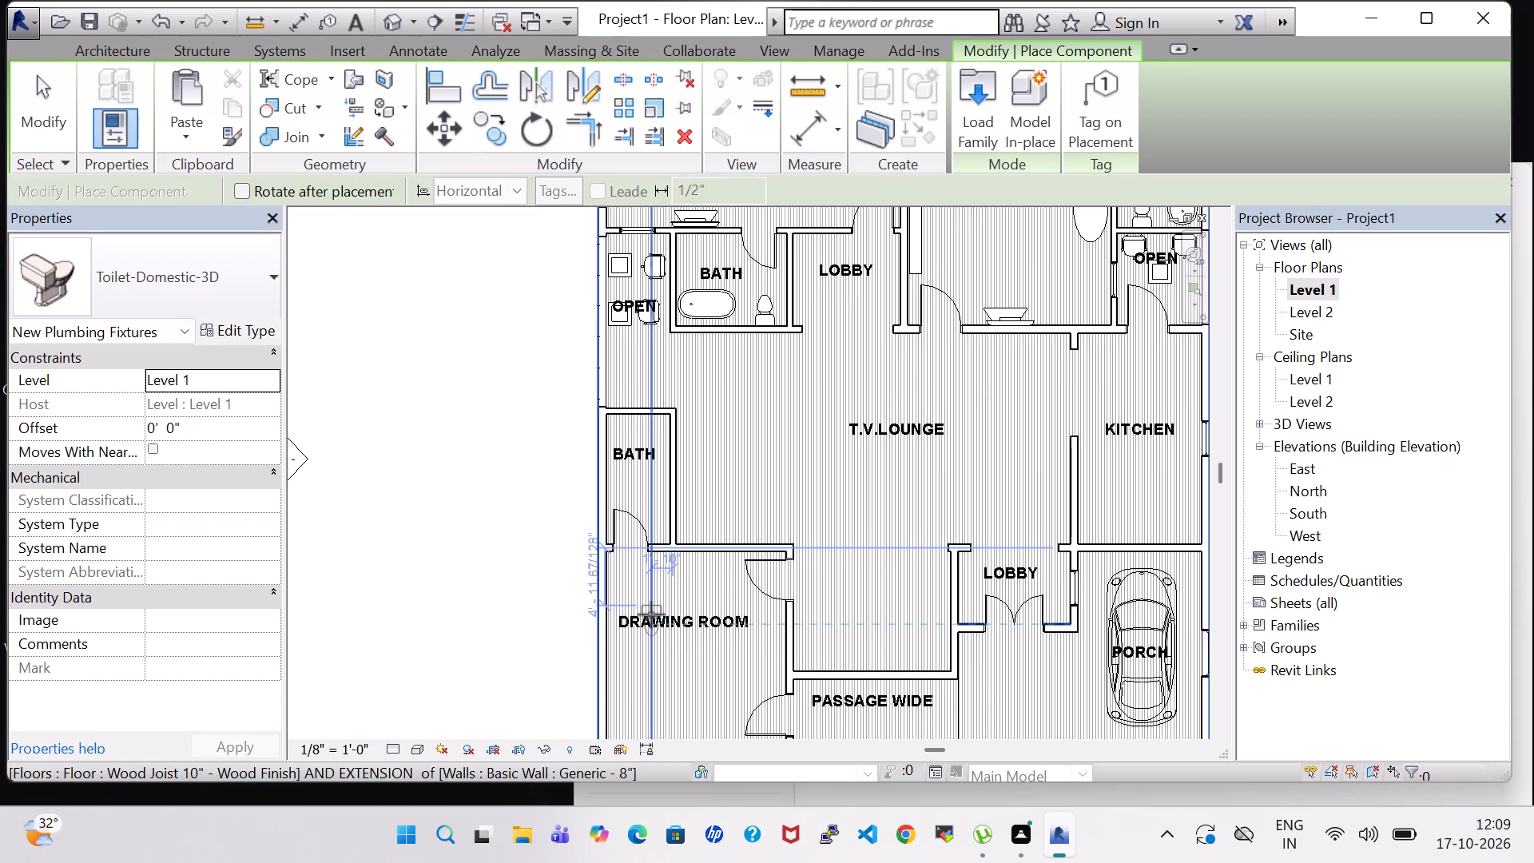
scroll(651, 614, up, 4)
middle_drag(617, 378, 601, 495)
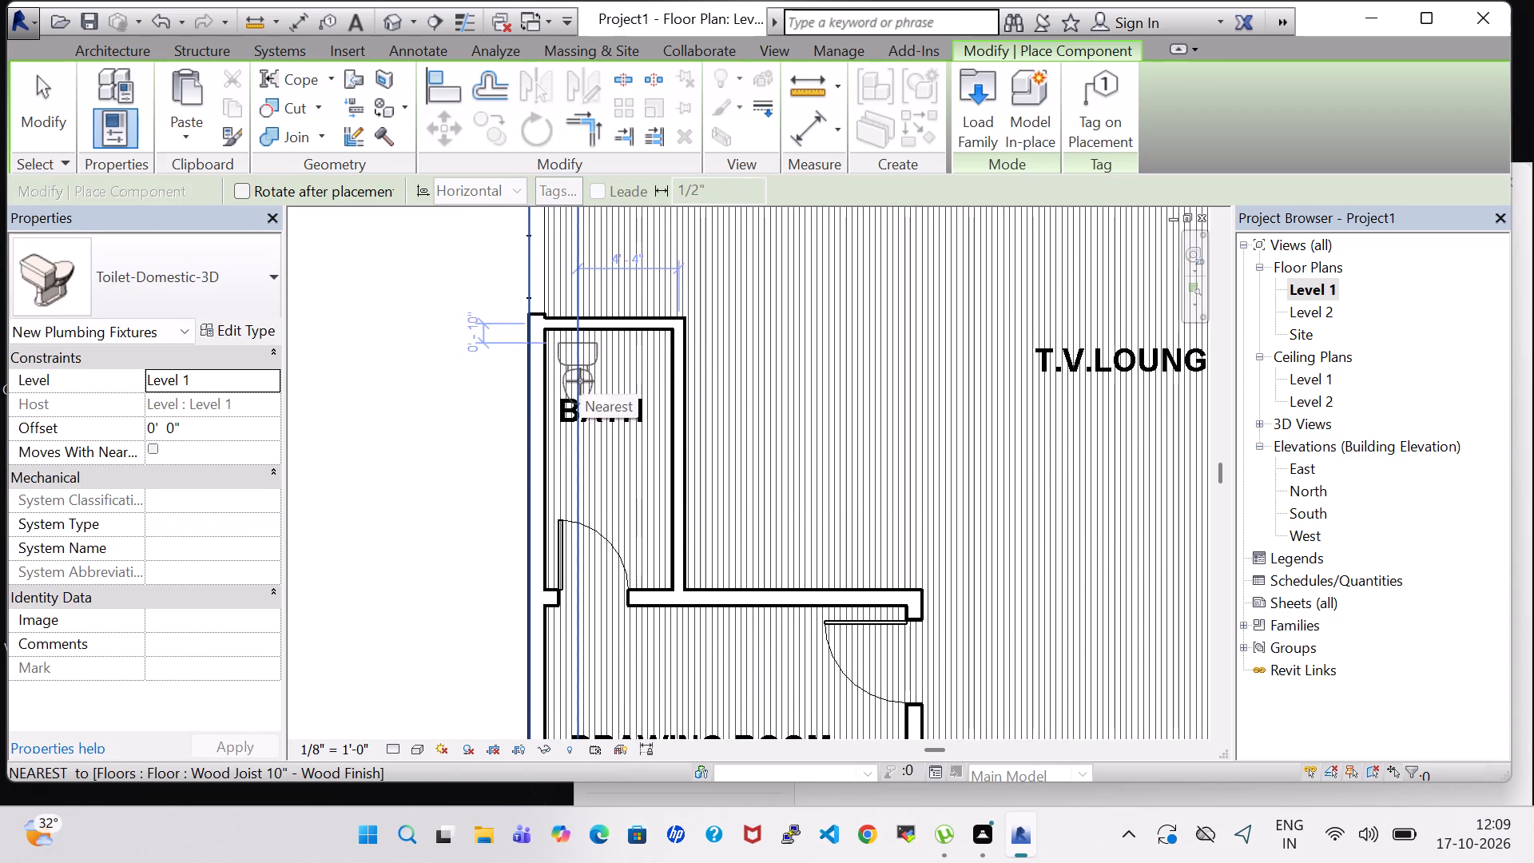
click(576, 373)
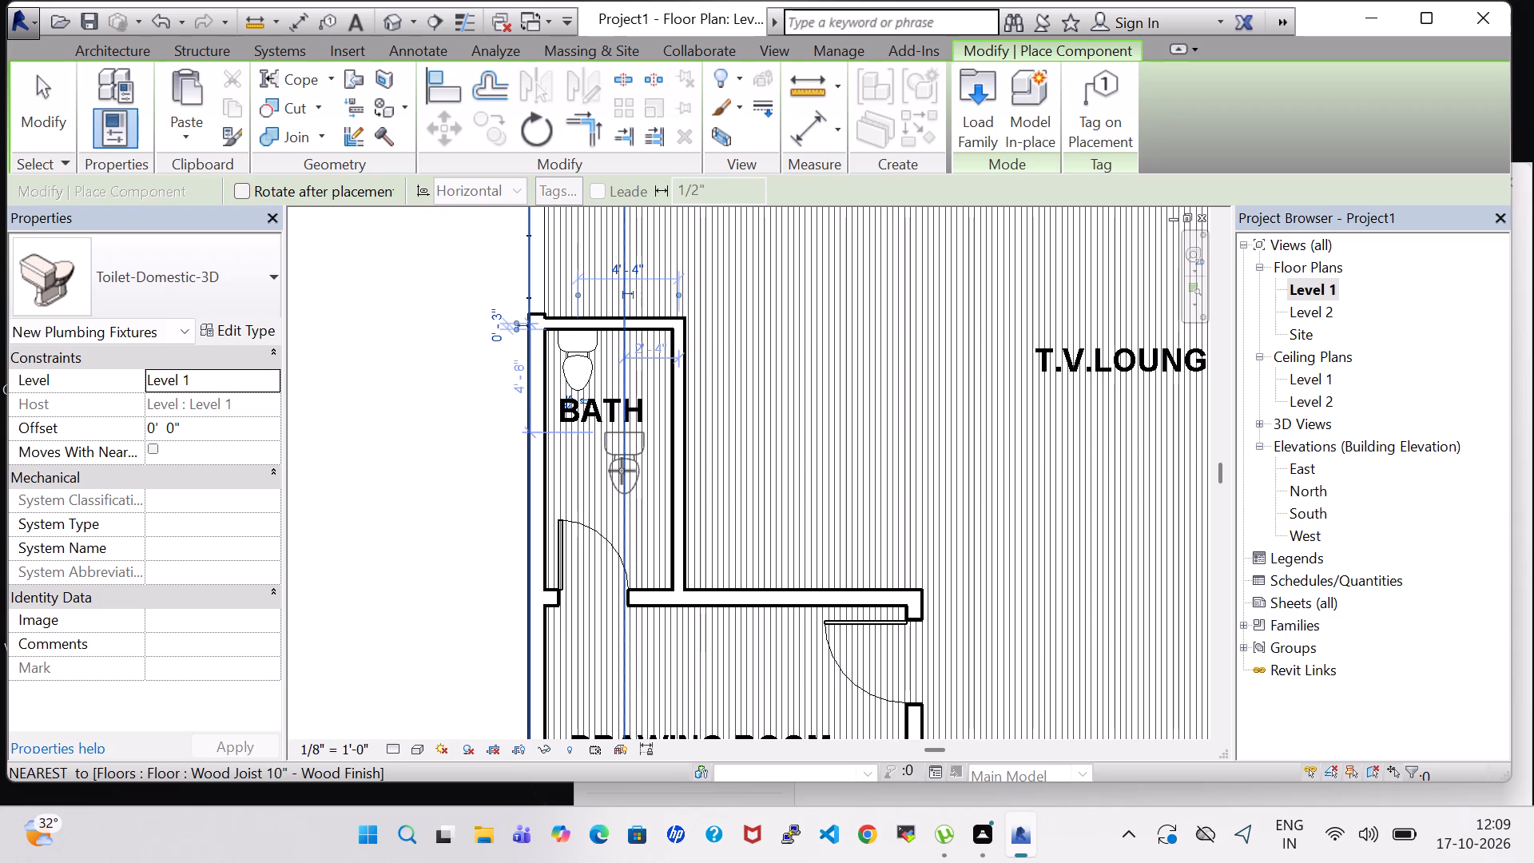
key(Escape)
key(Escape)
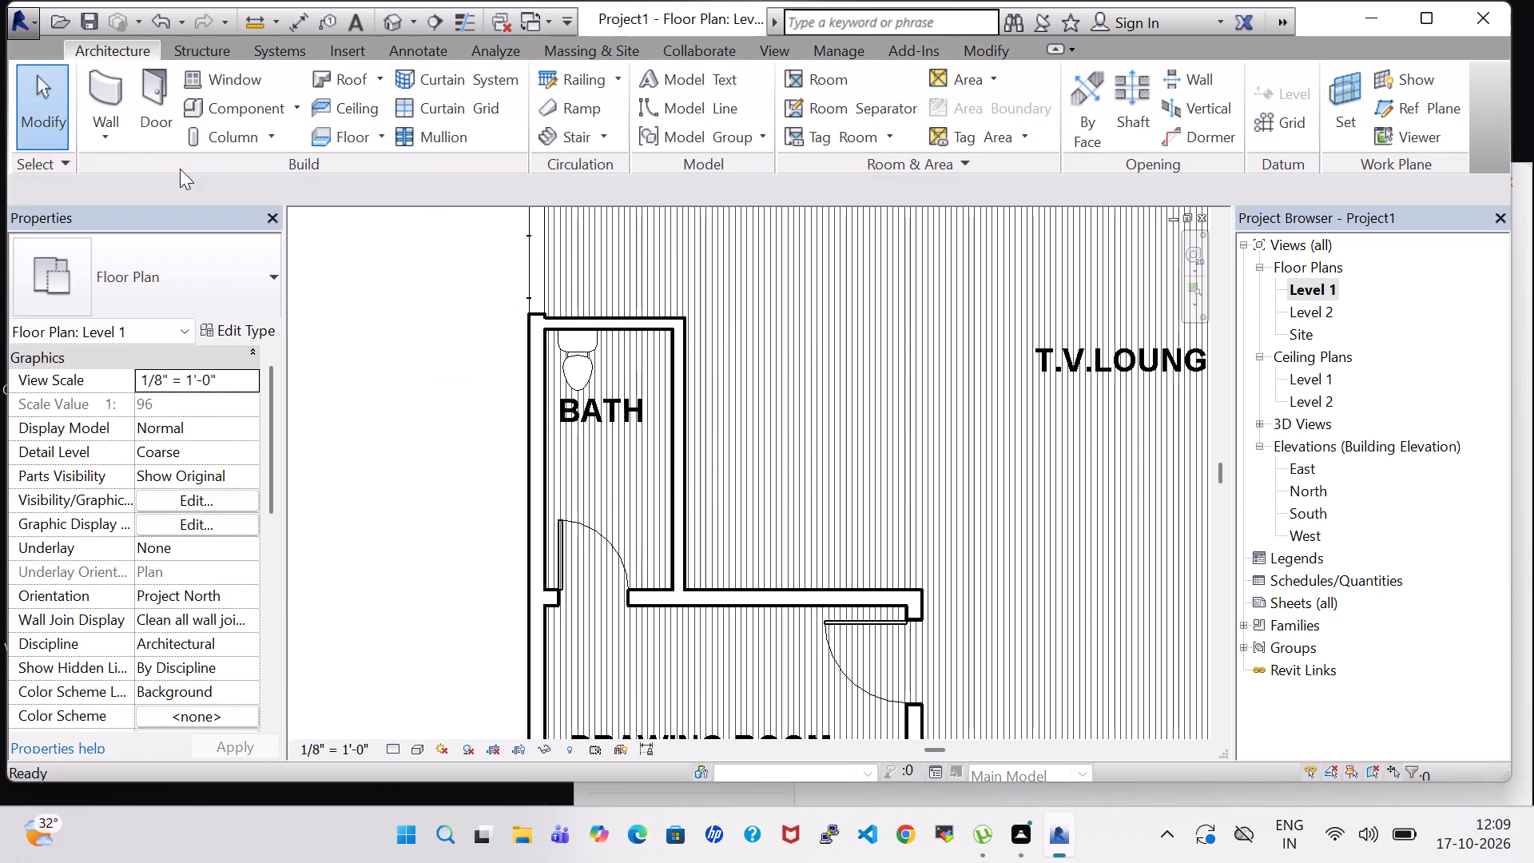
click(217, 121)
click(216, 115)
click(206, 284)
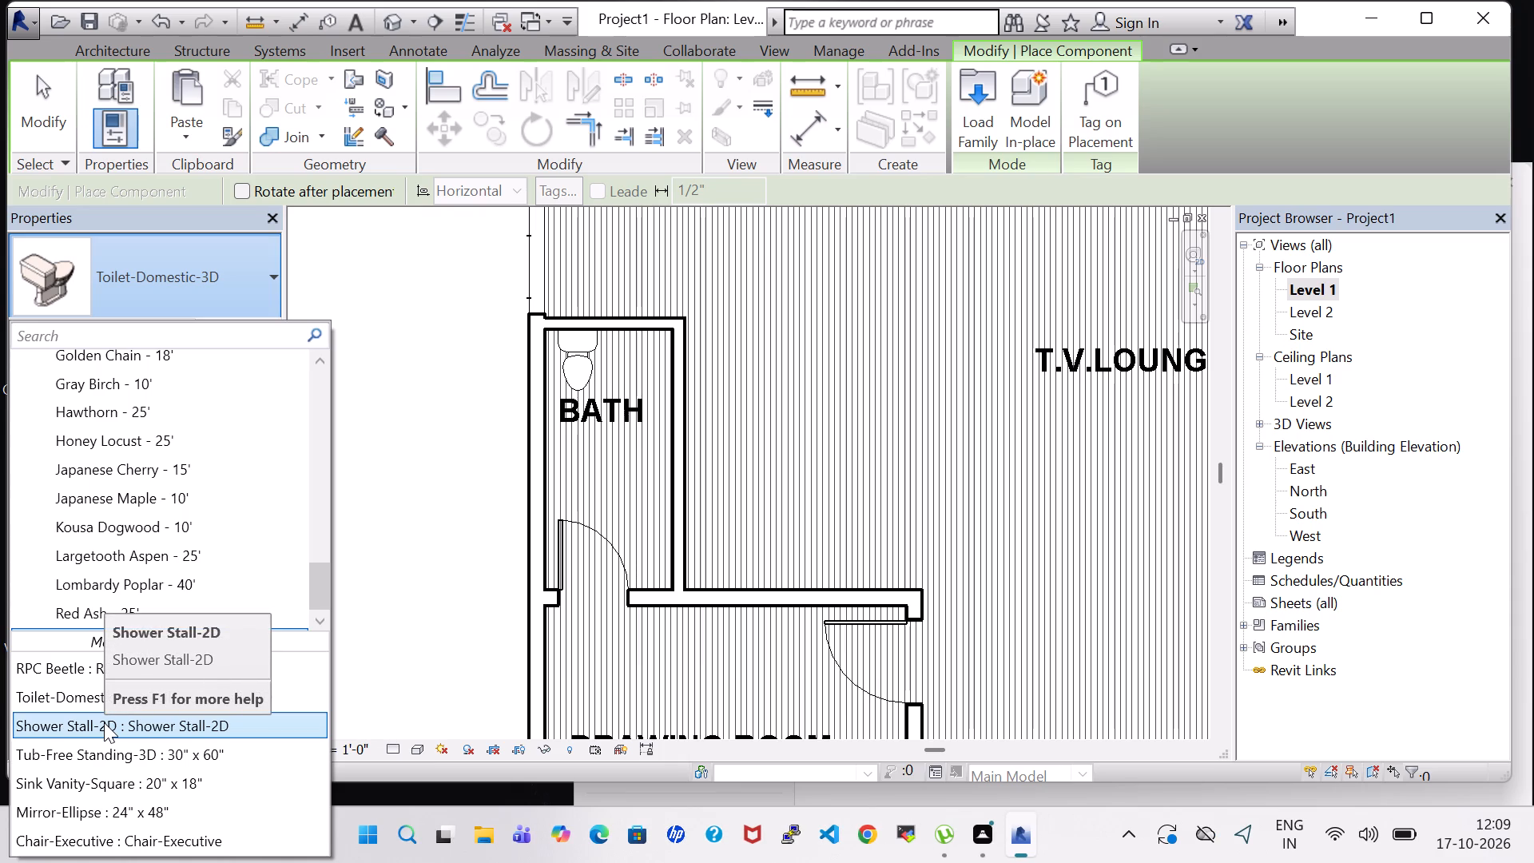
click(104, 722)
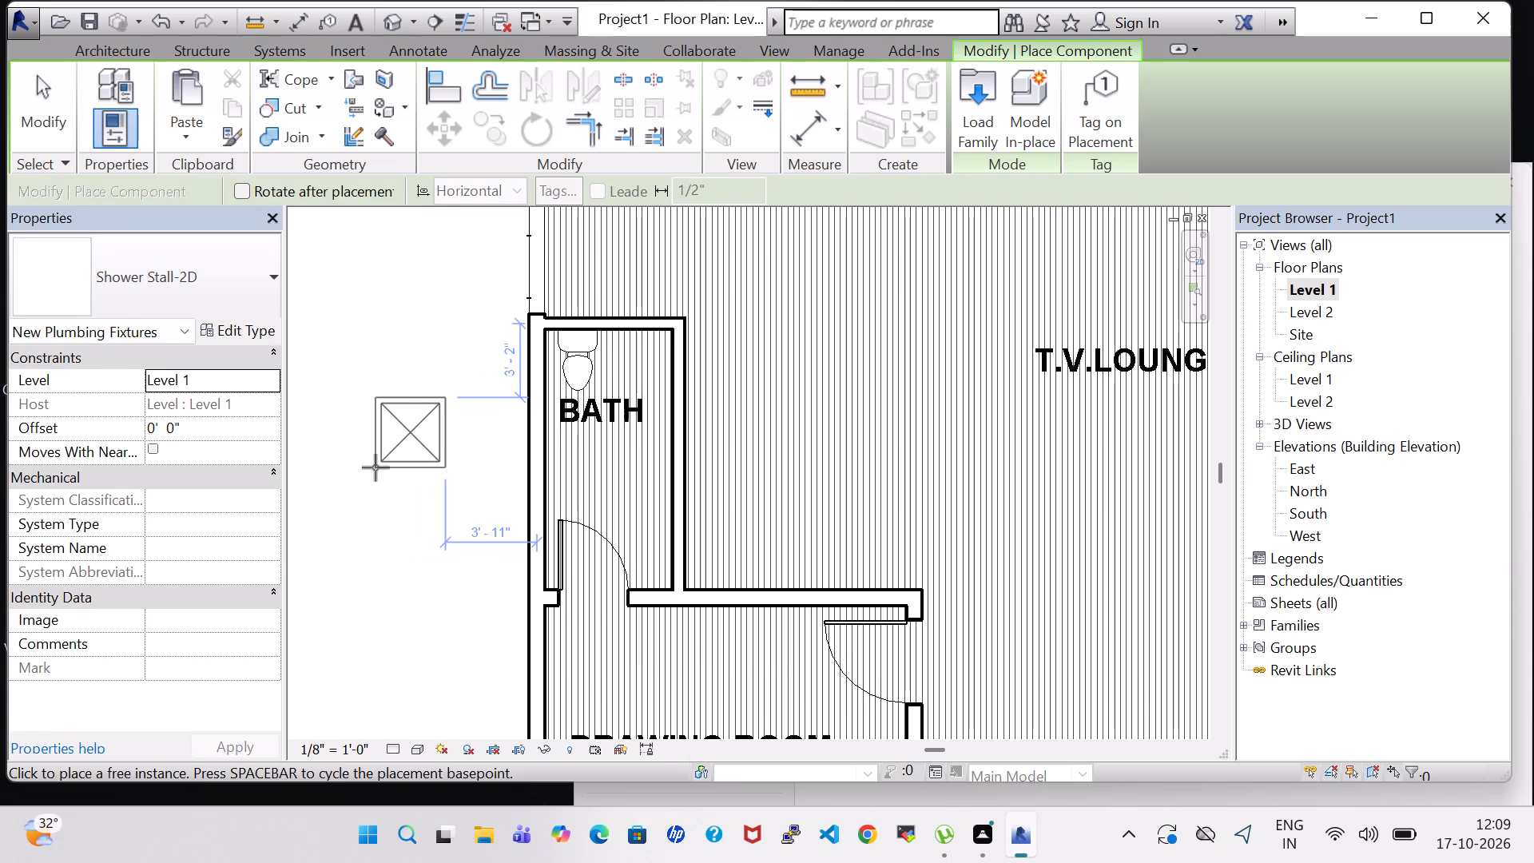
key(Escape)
Place a 20" x 18" Sink Vanity-Square in the same bath, rotated with its back to the T.V. lounge wall, about 3'-8" from the door wall.
click(203, 106)
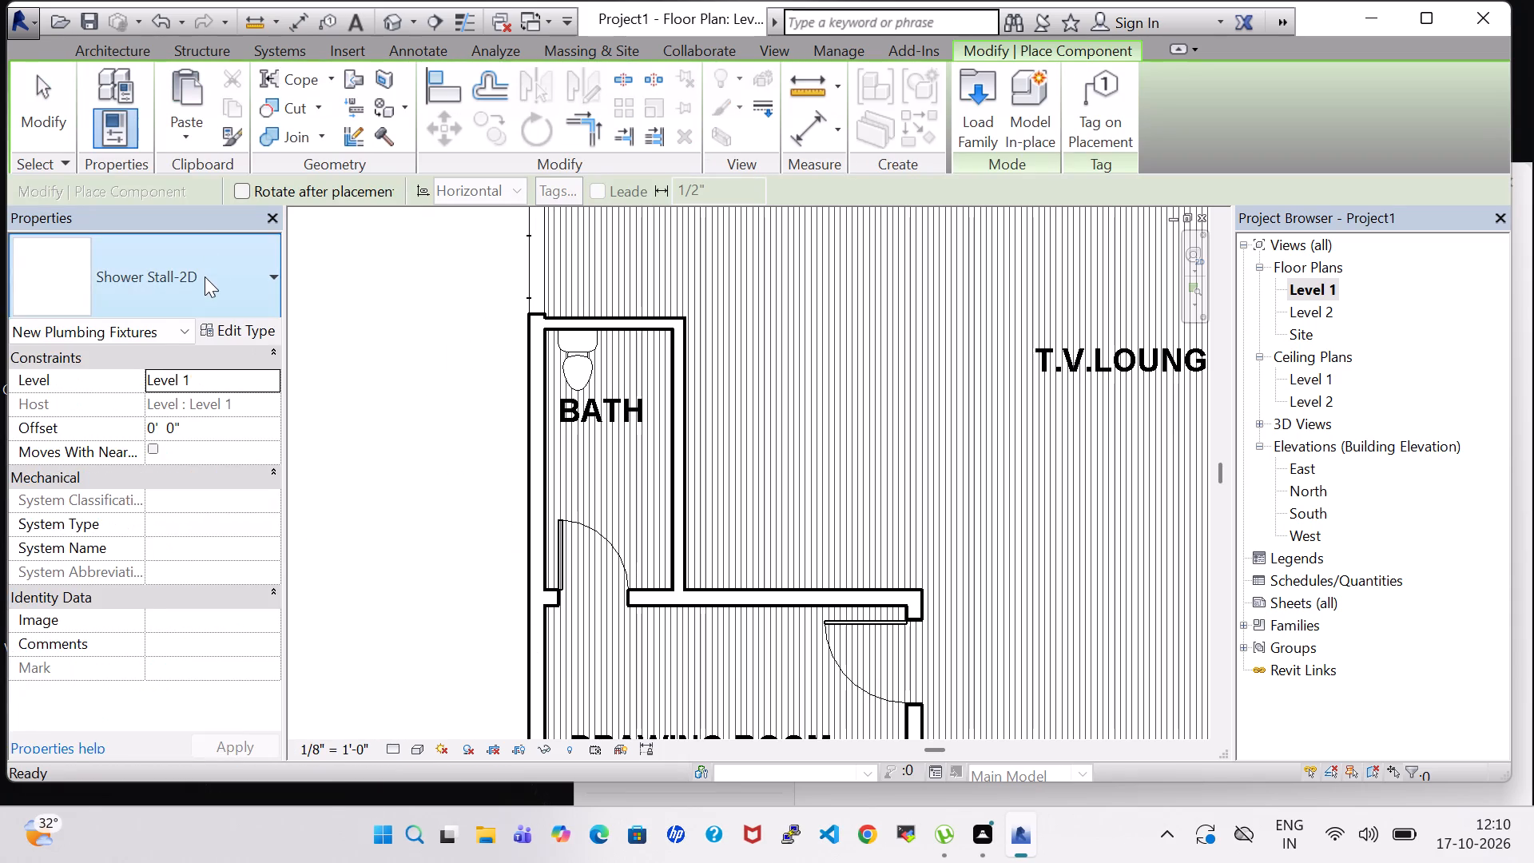
click(205, 276)
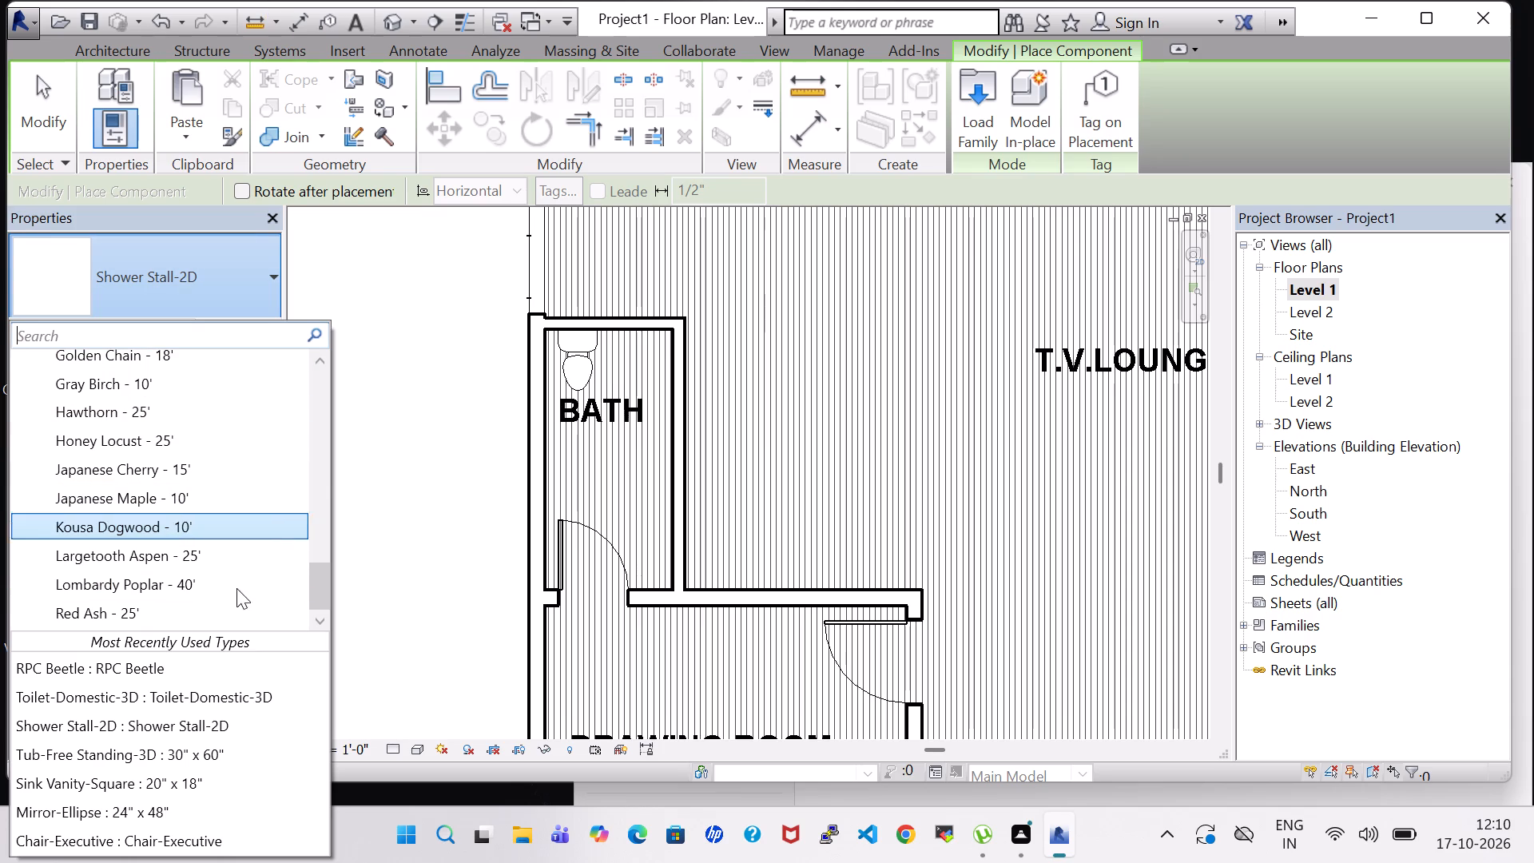
click(152, 779)
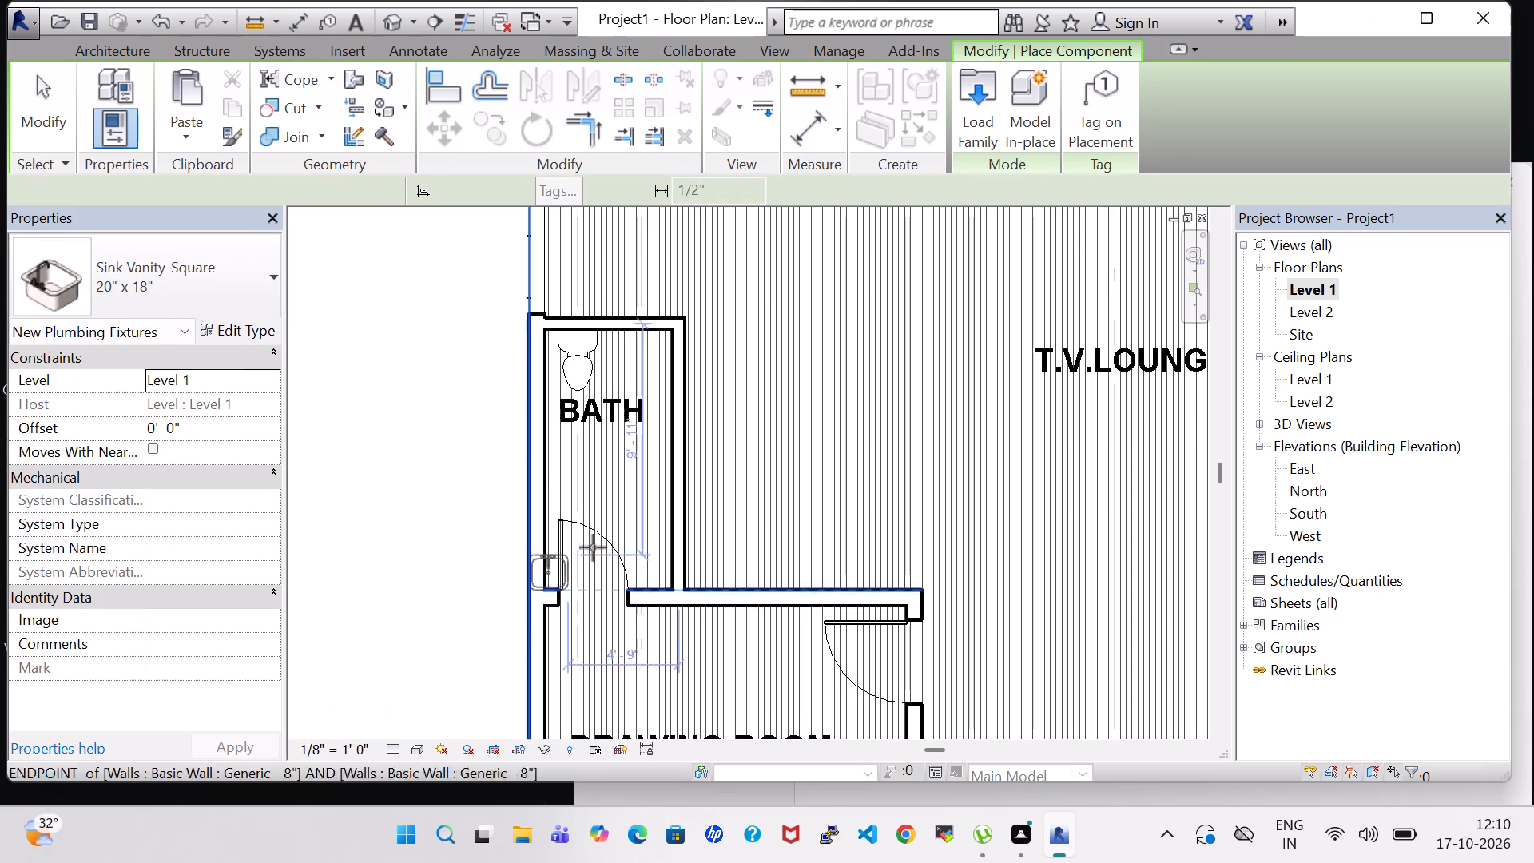
scroll(606, 514, up, 4)
key(space)
key(space)
key(space)
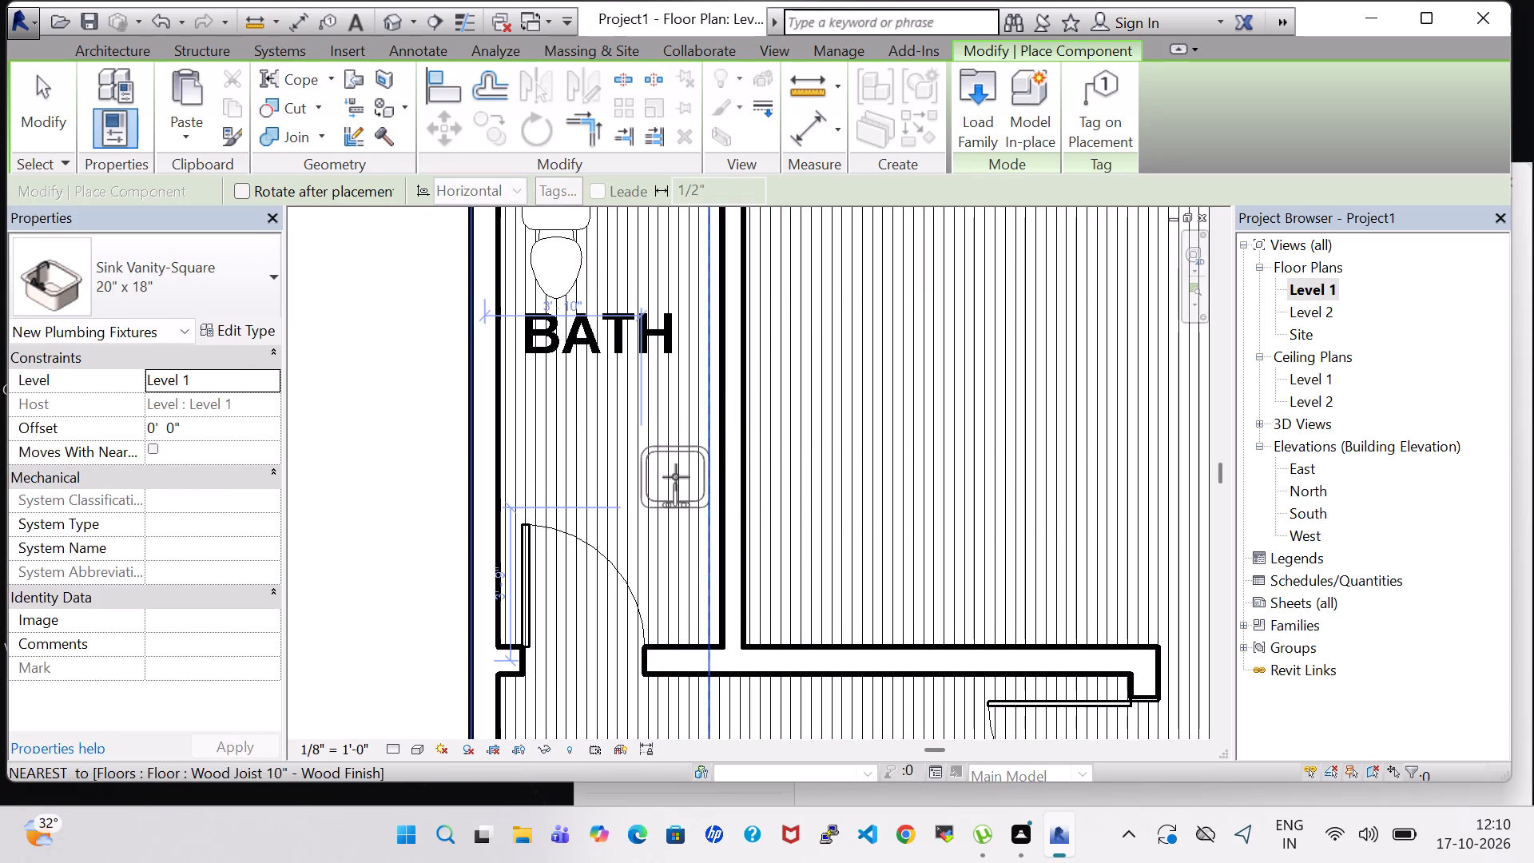
click(676, 477)
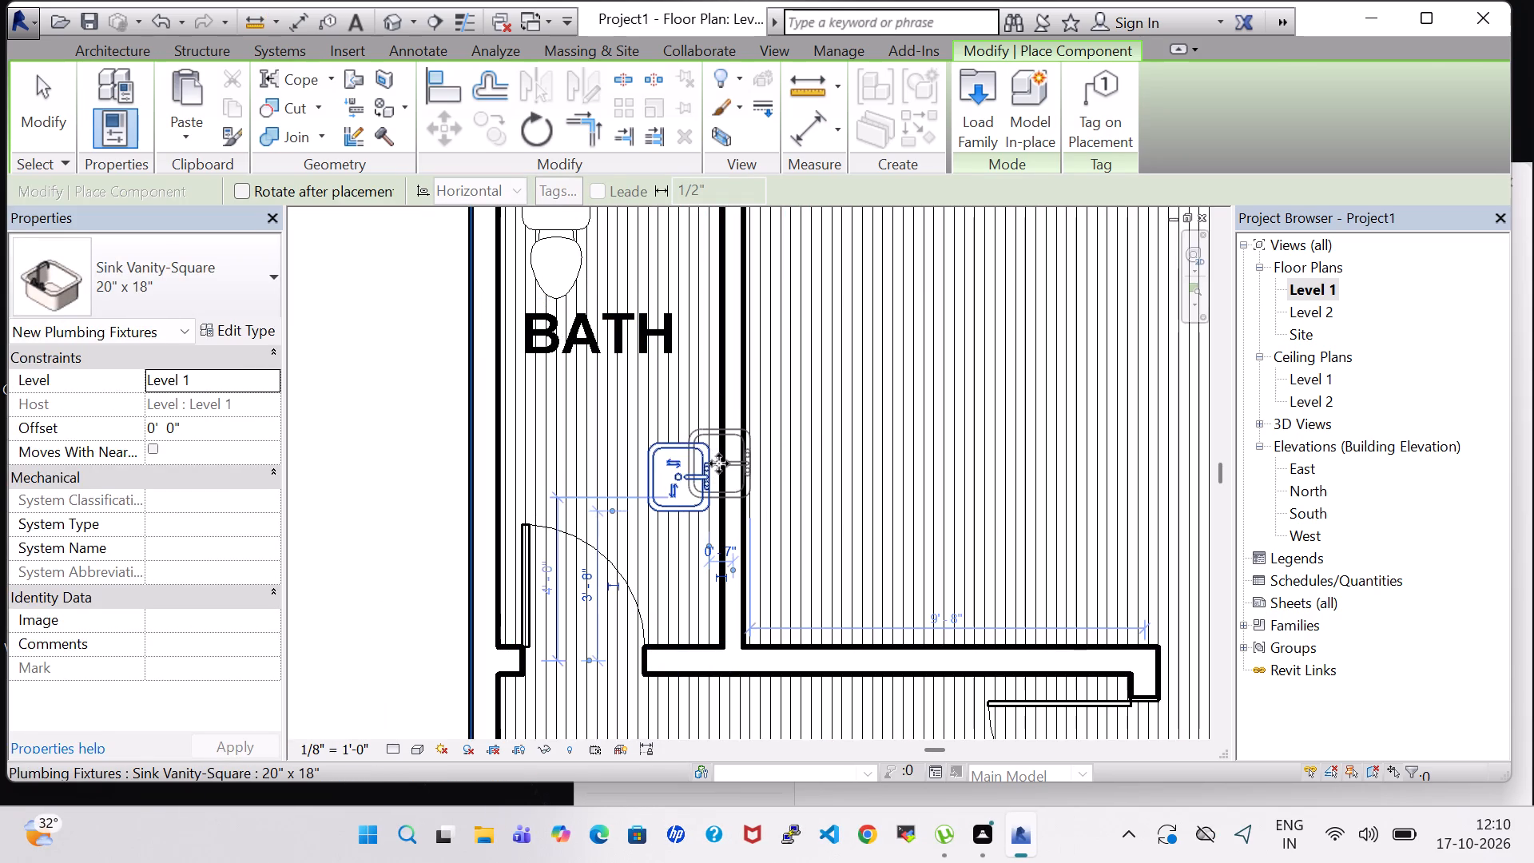
key(Escape)
key(Escape)
Set the new vanity sink's offset from Level 1 to 3'-0".
click(701, 451)
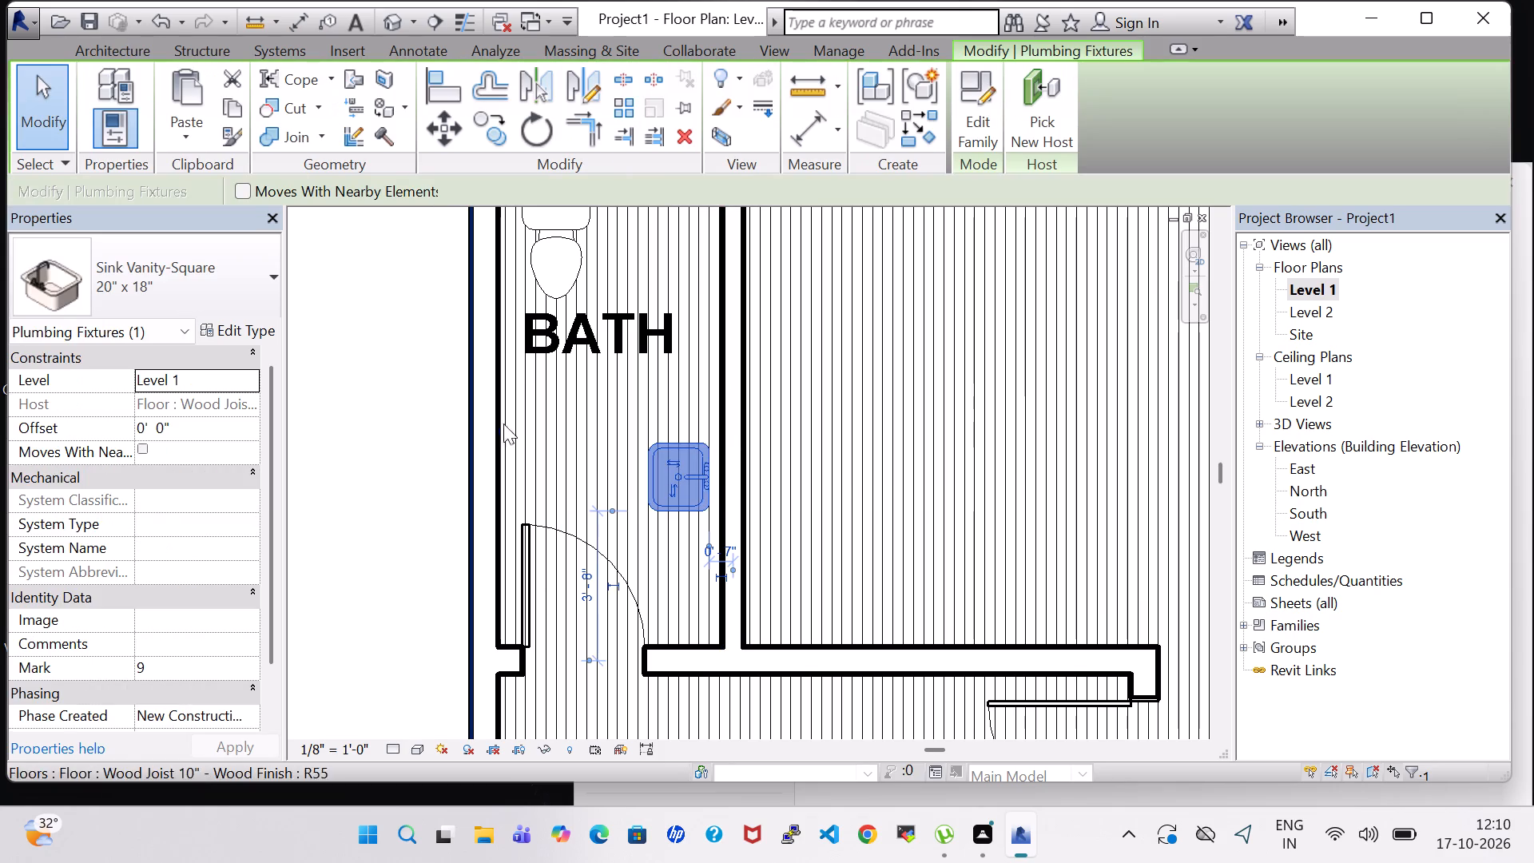
click(149, 425)
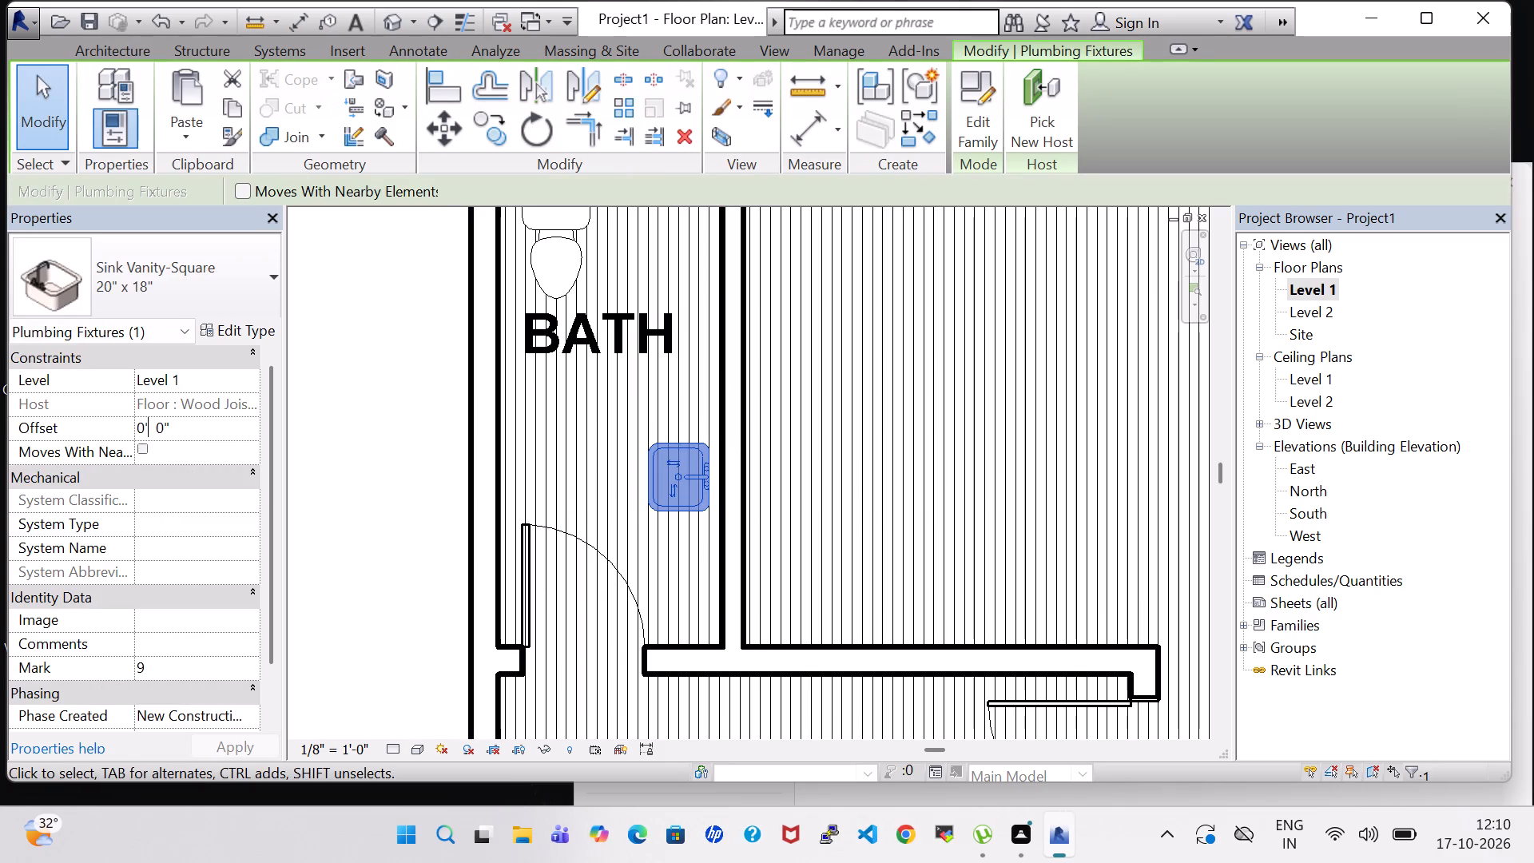
key(BackSpace)
key(3)
key(Return)
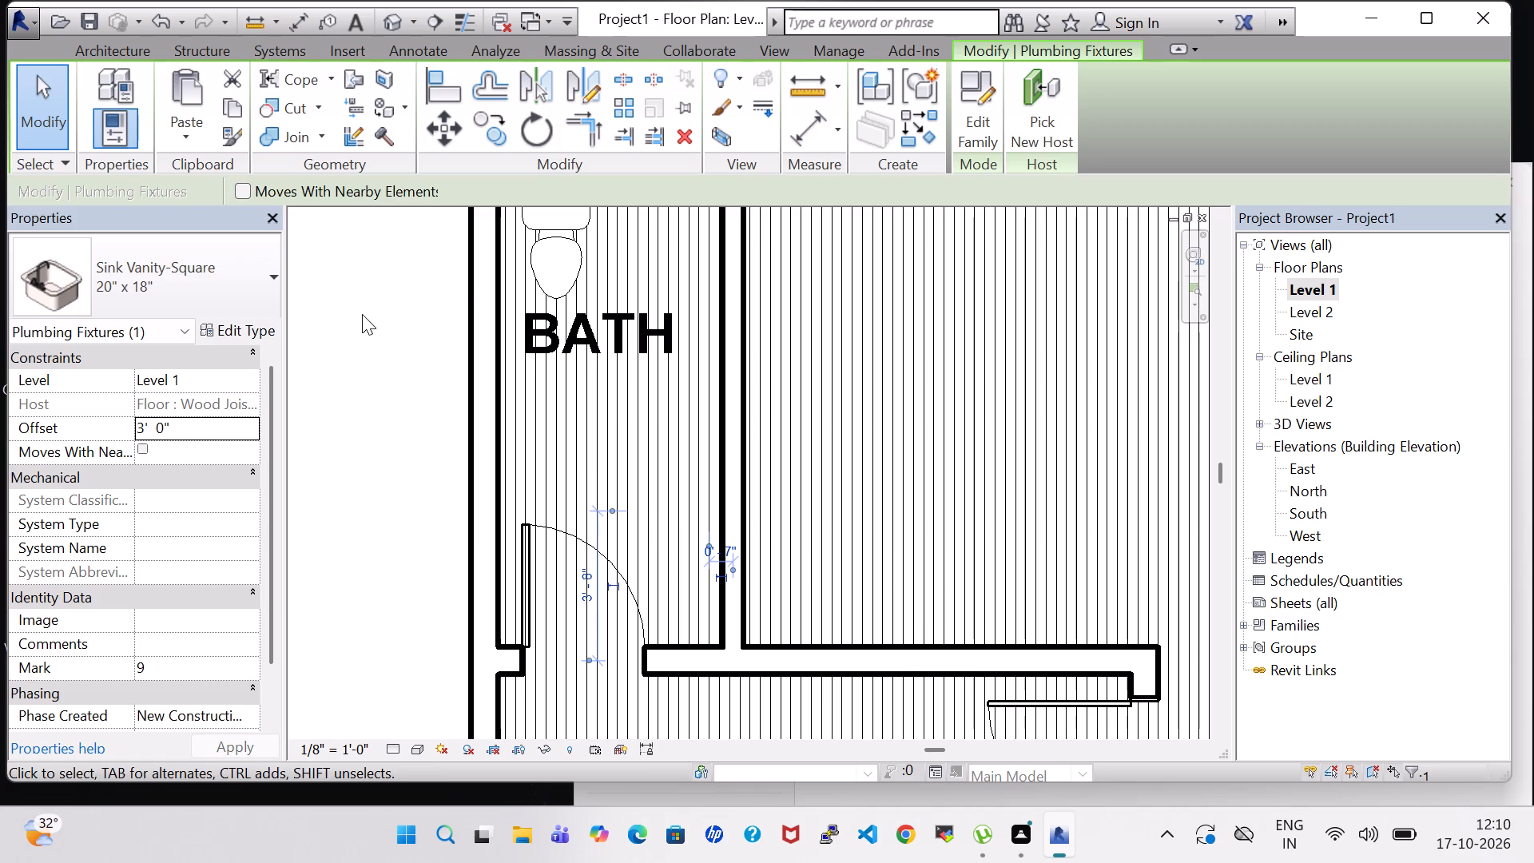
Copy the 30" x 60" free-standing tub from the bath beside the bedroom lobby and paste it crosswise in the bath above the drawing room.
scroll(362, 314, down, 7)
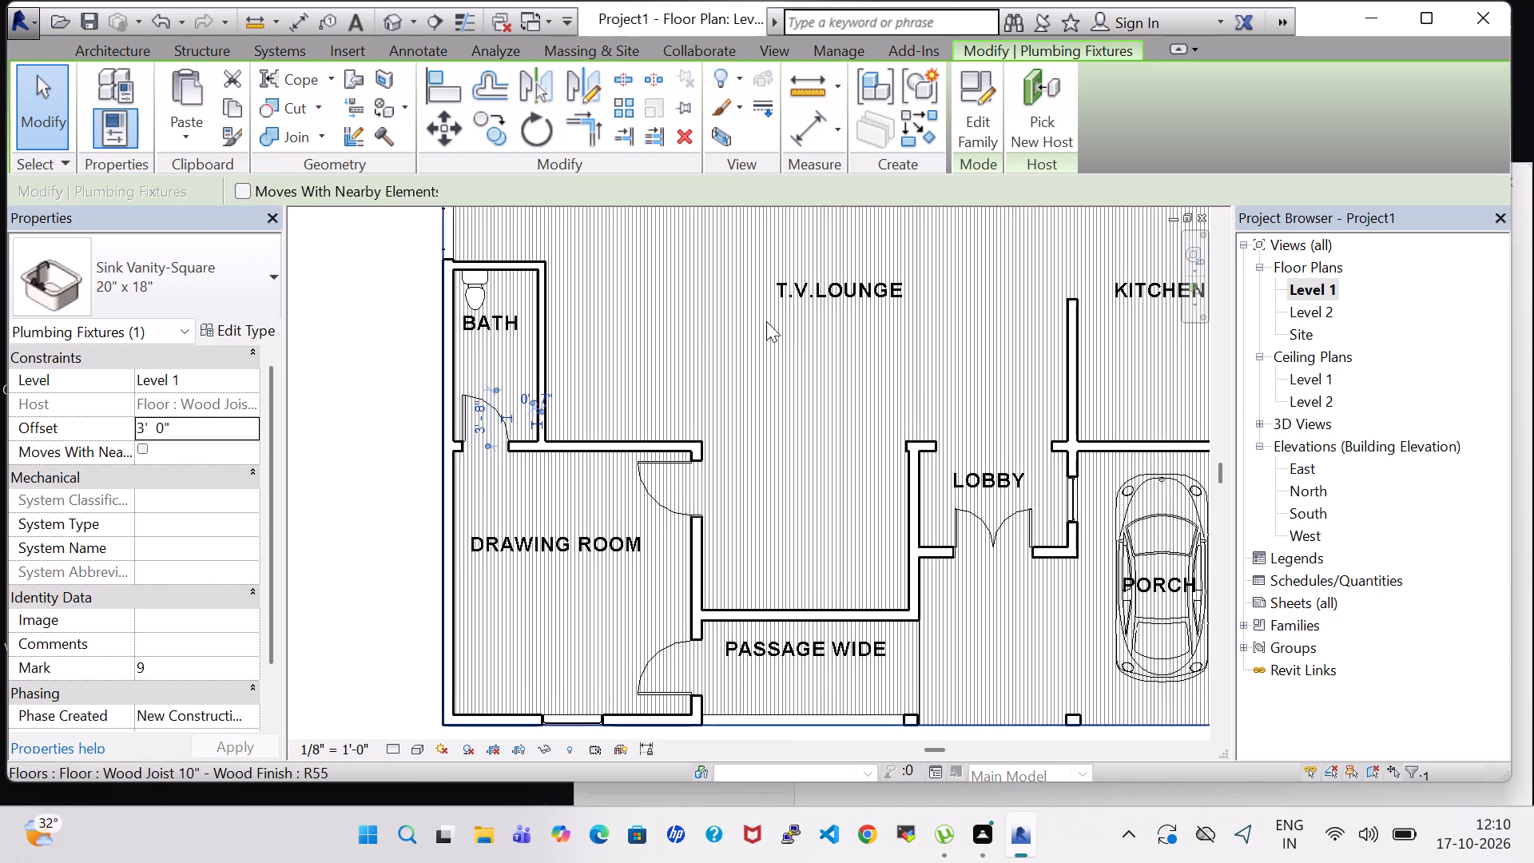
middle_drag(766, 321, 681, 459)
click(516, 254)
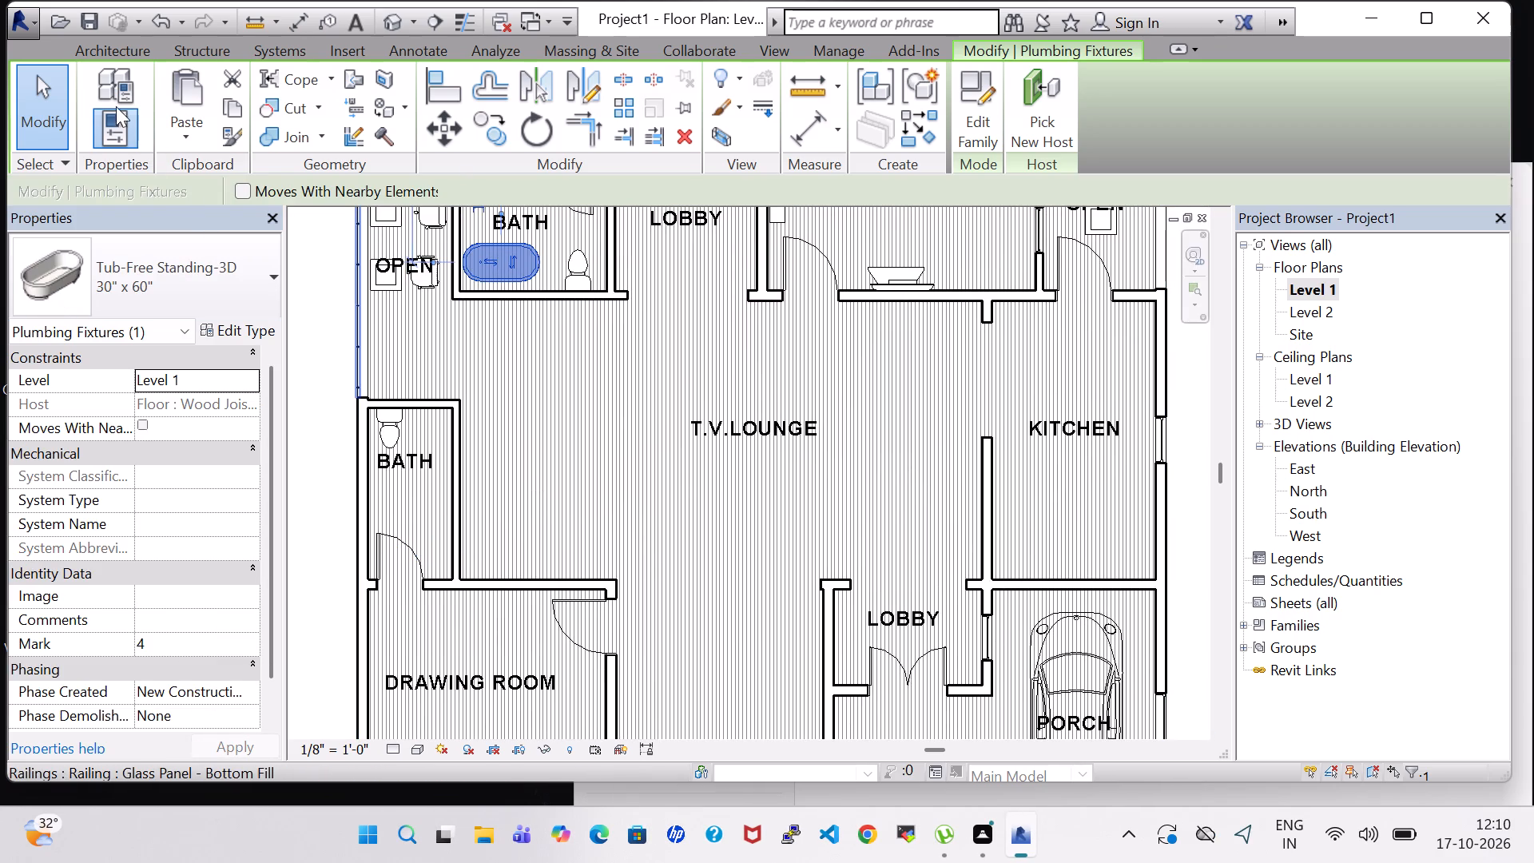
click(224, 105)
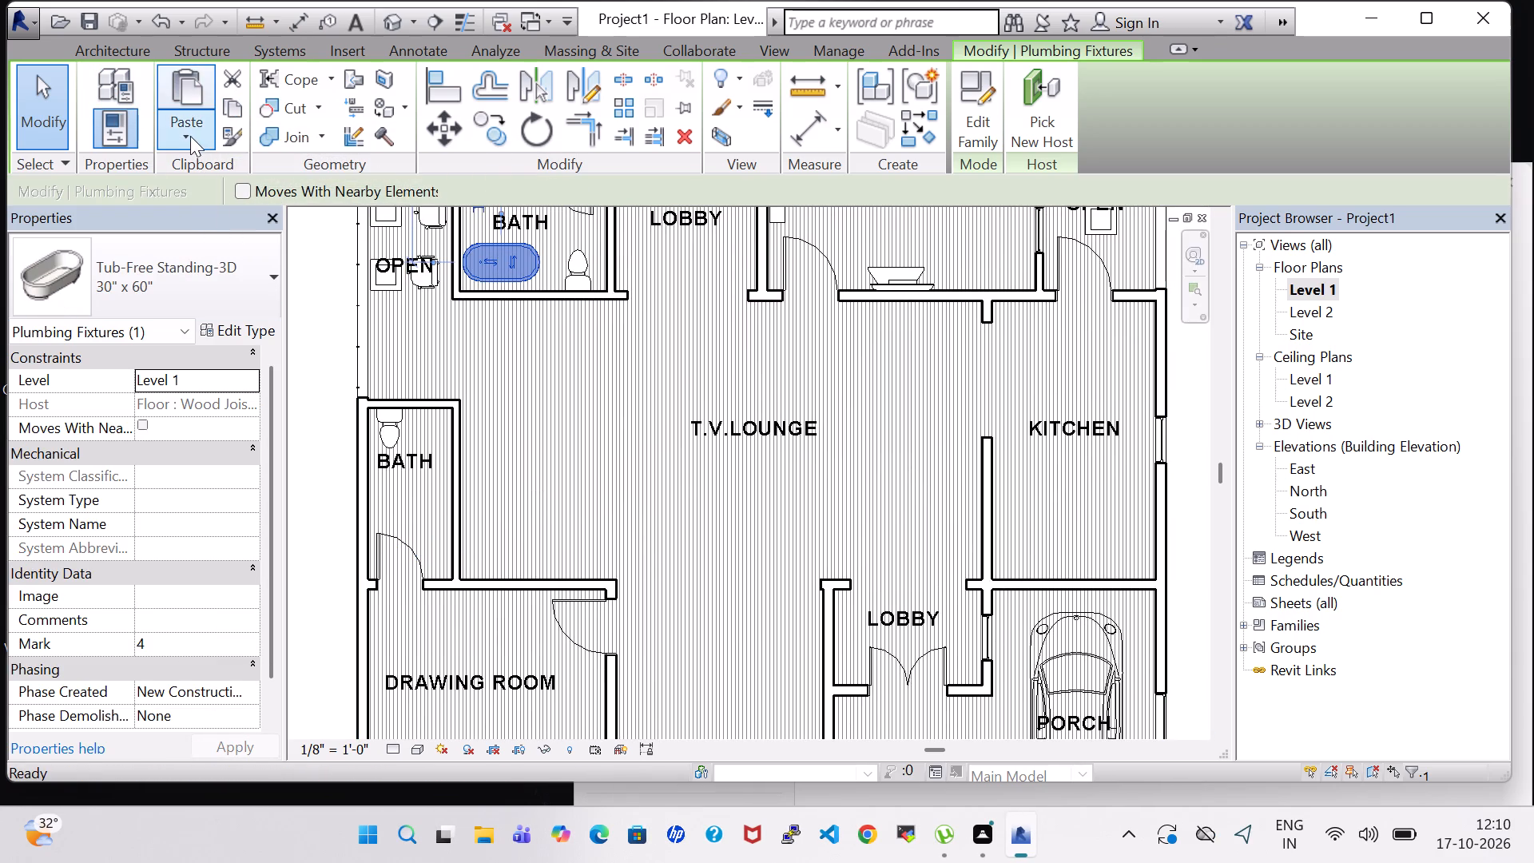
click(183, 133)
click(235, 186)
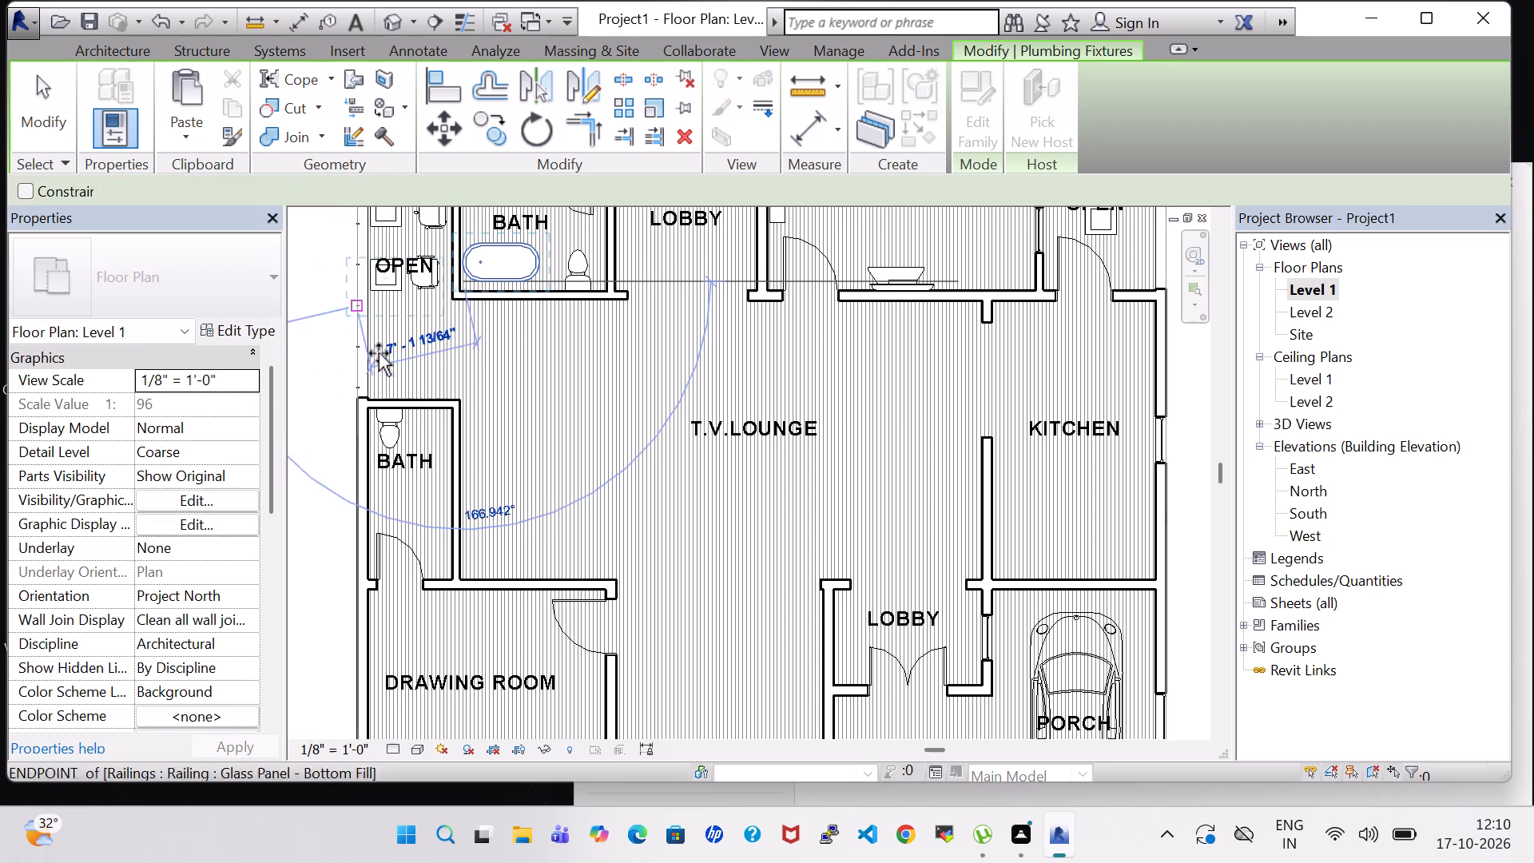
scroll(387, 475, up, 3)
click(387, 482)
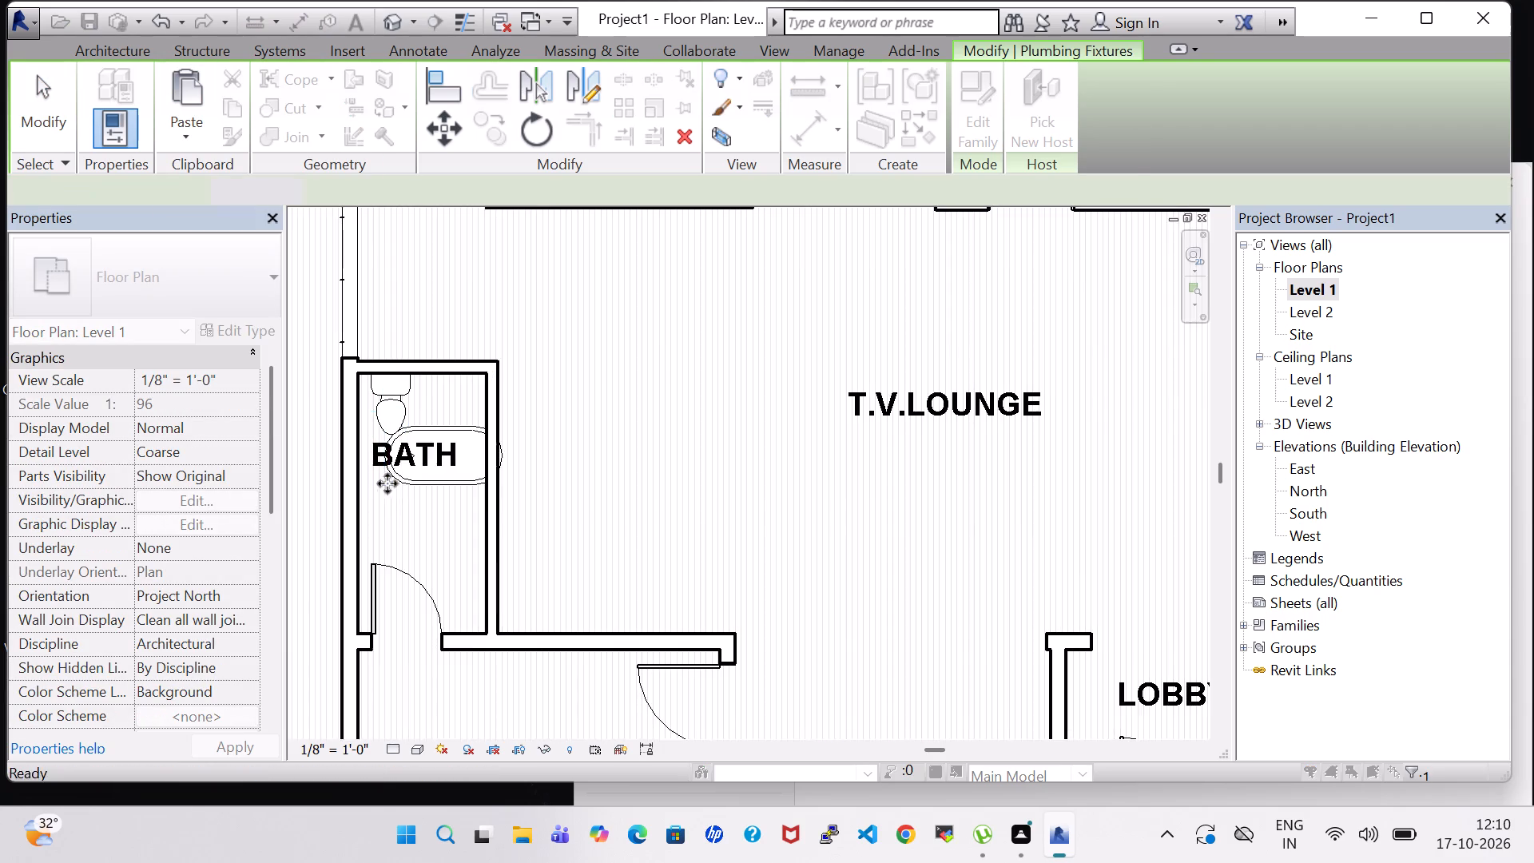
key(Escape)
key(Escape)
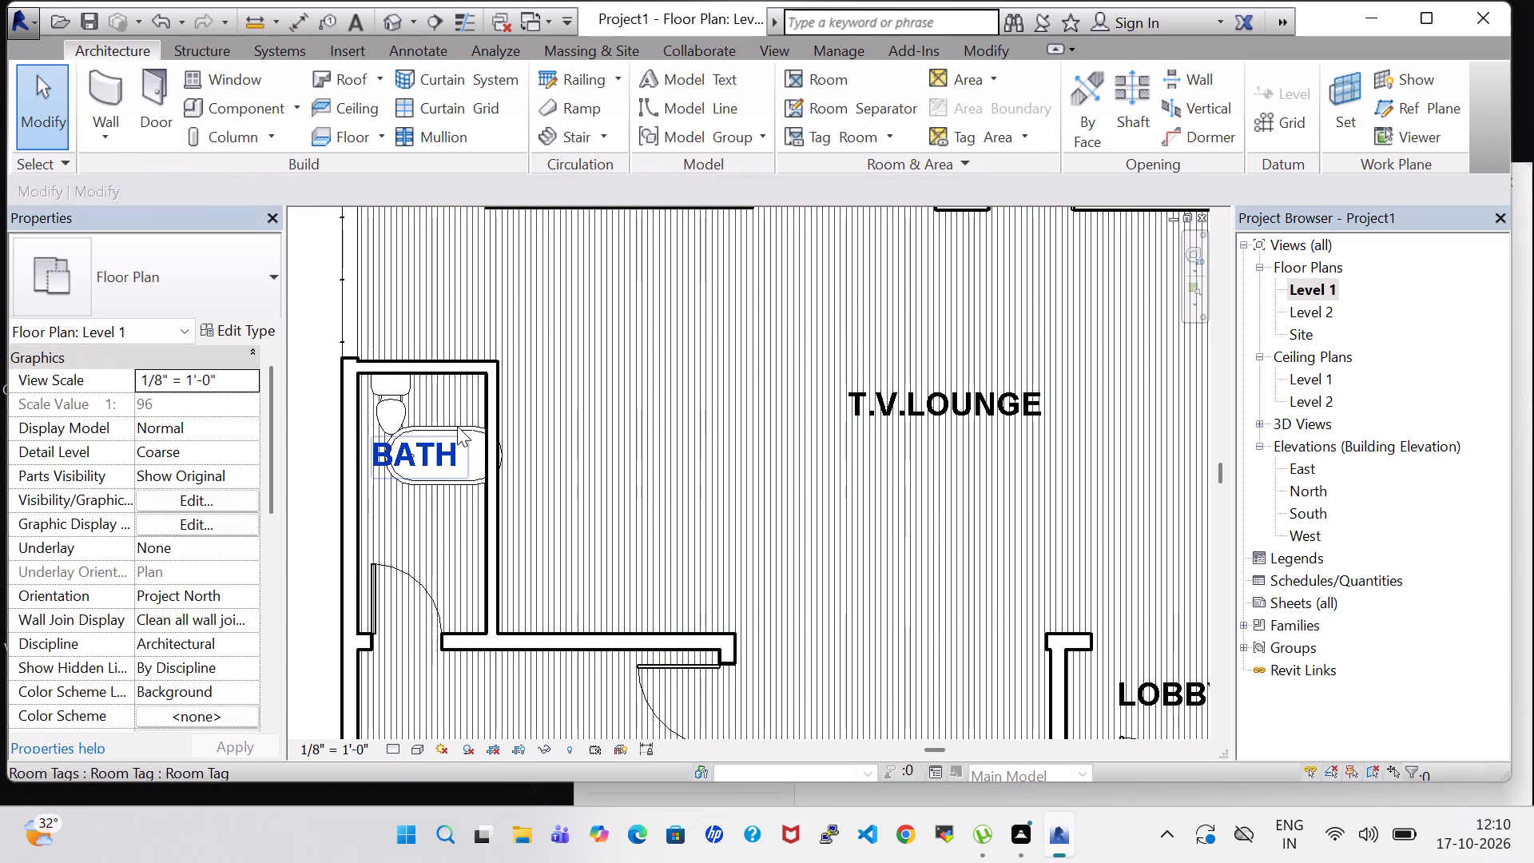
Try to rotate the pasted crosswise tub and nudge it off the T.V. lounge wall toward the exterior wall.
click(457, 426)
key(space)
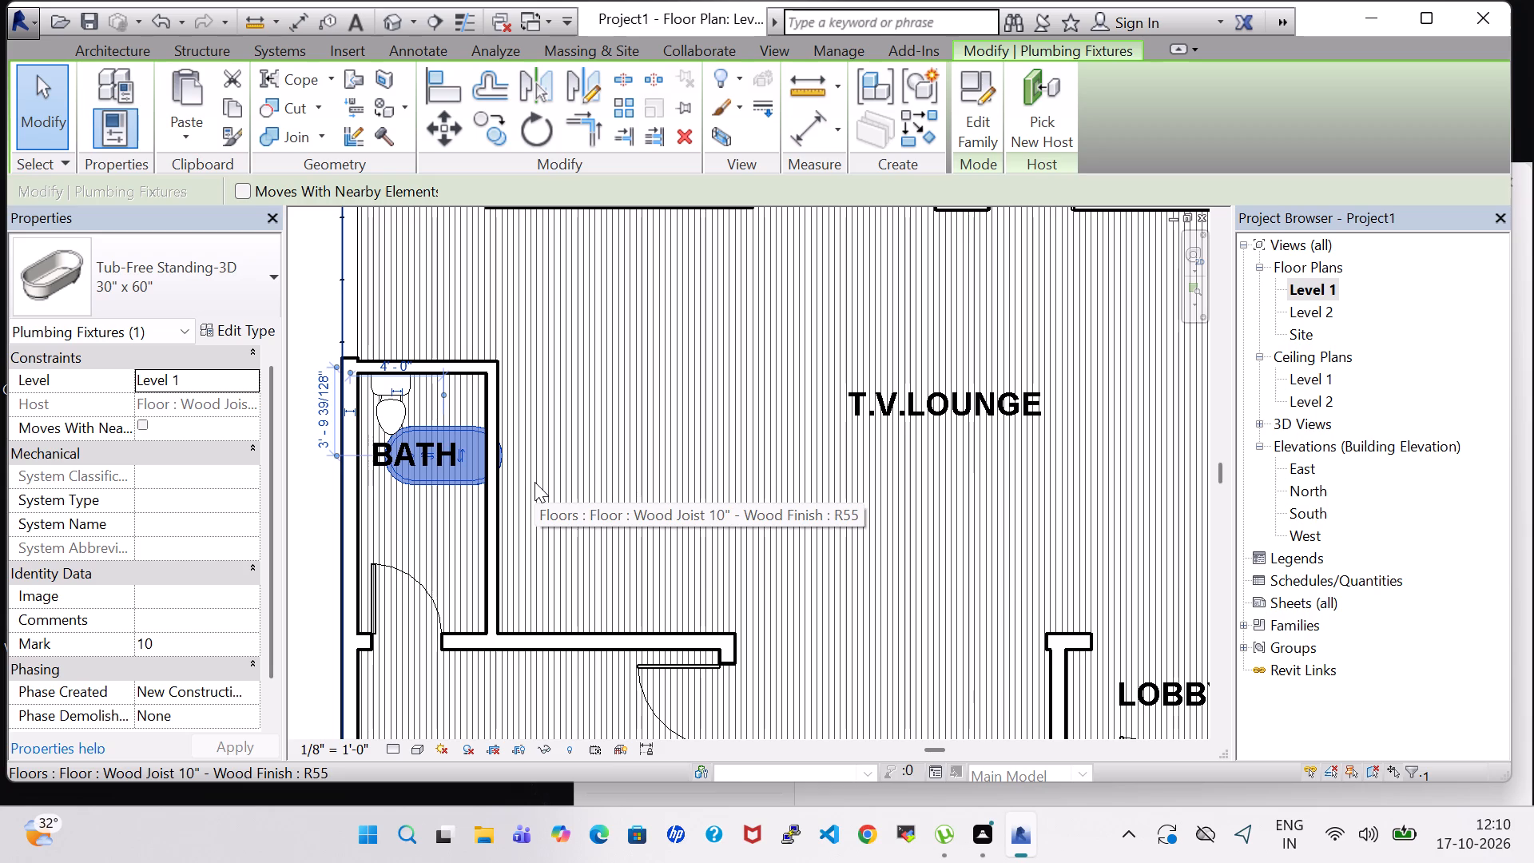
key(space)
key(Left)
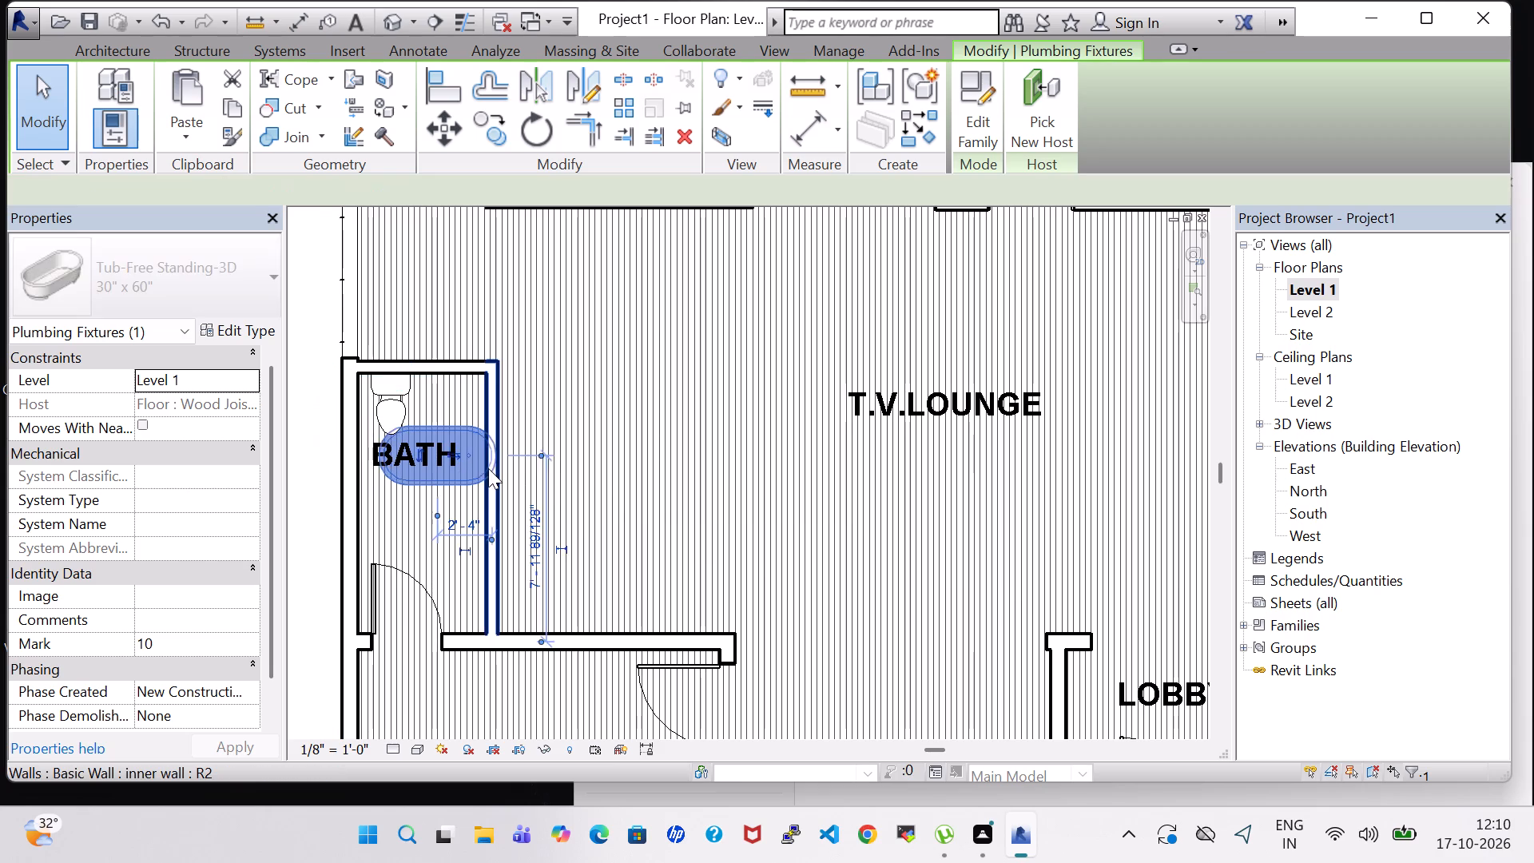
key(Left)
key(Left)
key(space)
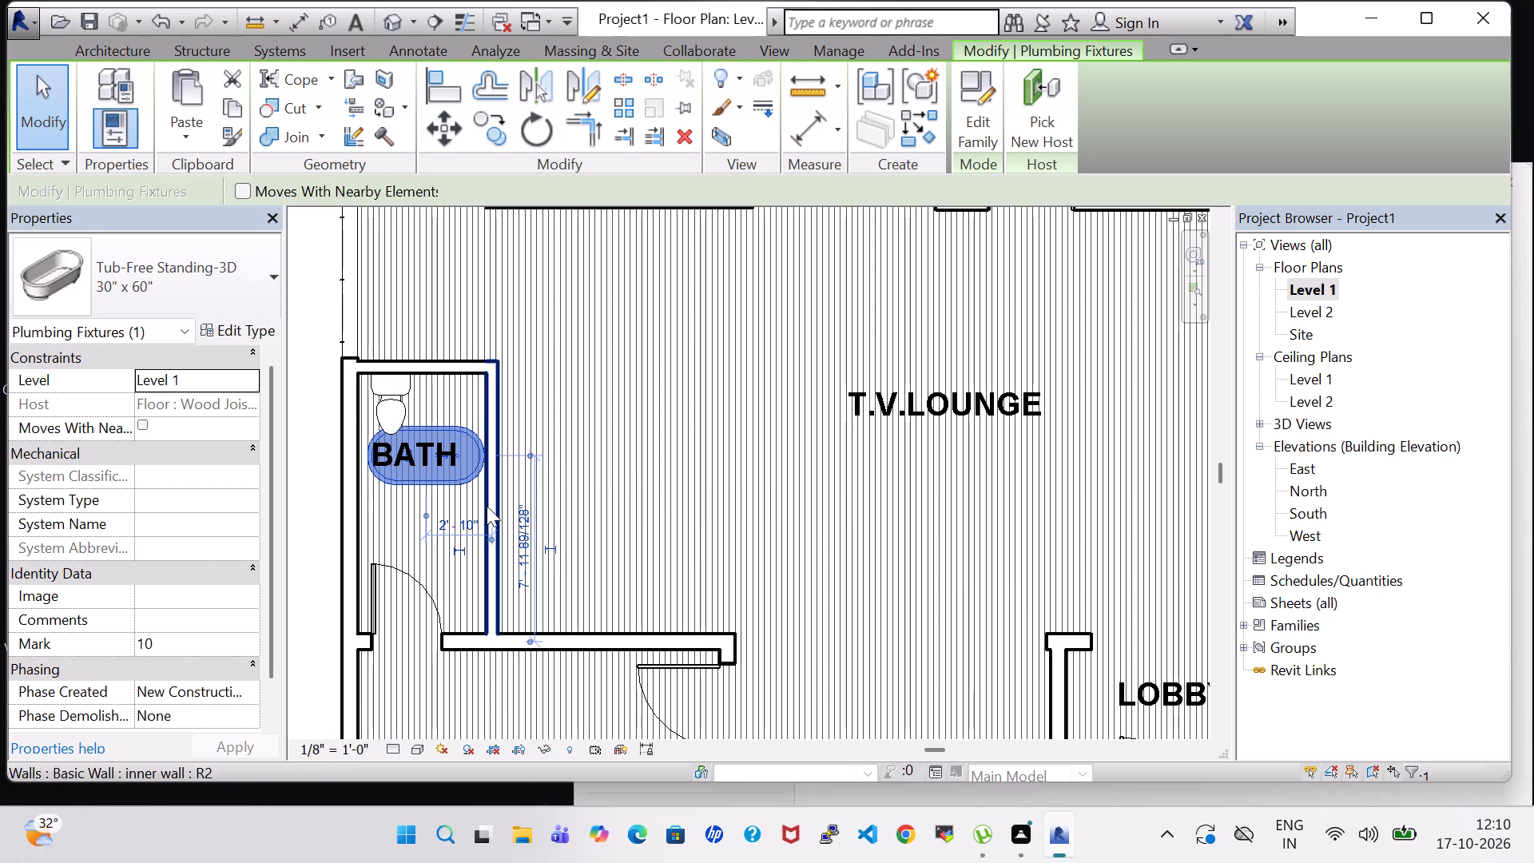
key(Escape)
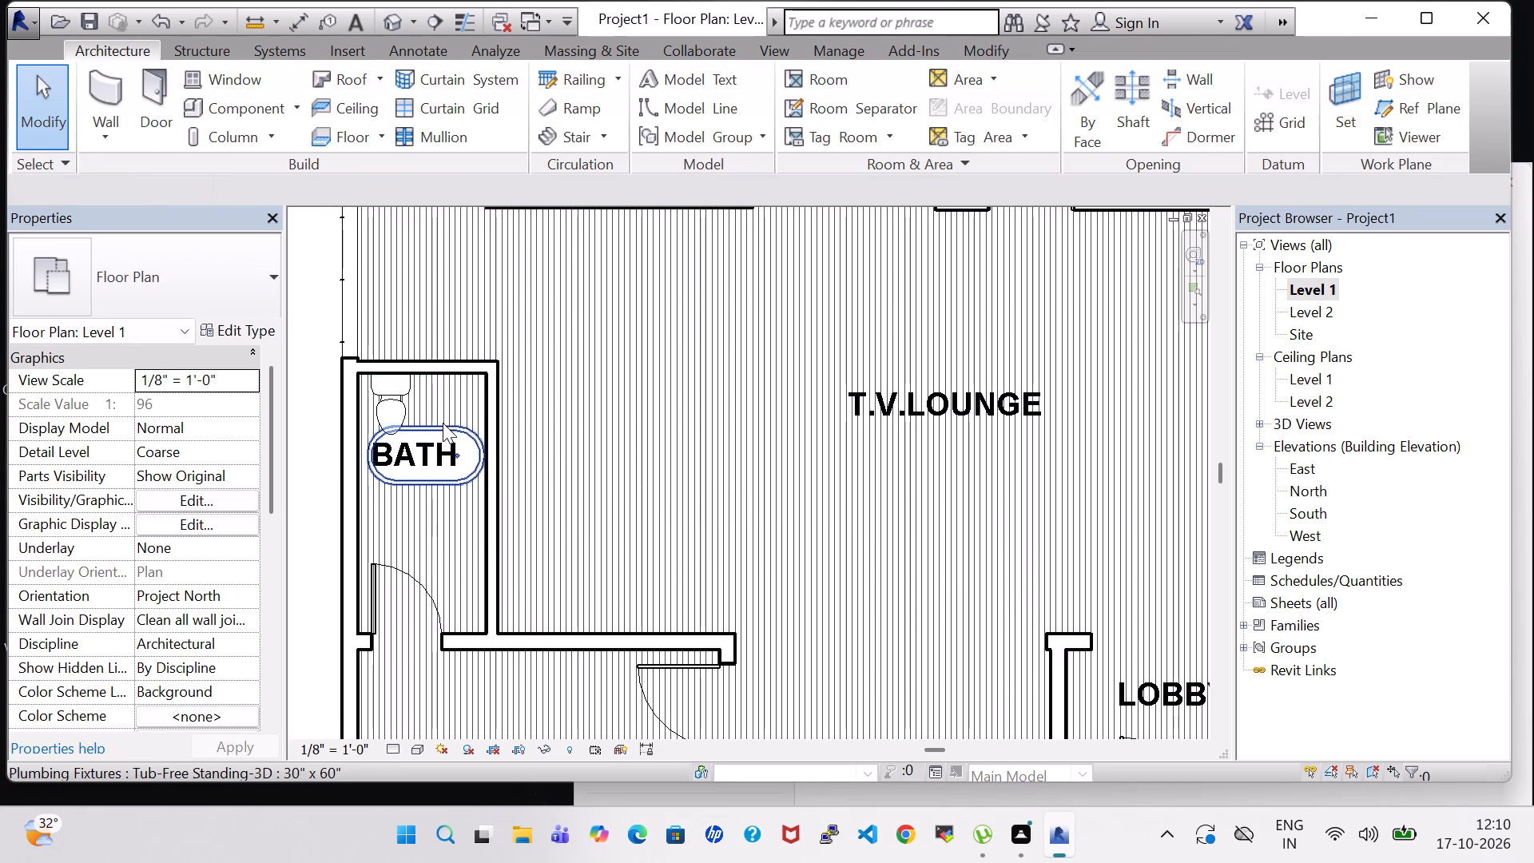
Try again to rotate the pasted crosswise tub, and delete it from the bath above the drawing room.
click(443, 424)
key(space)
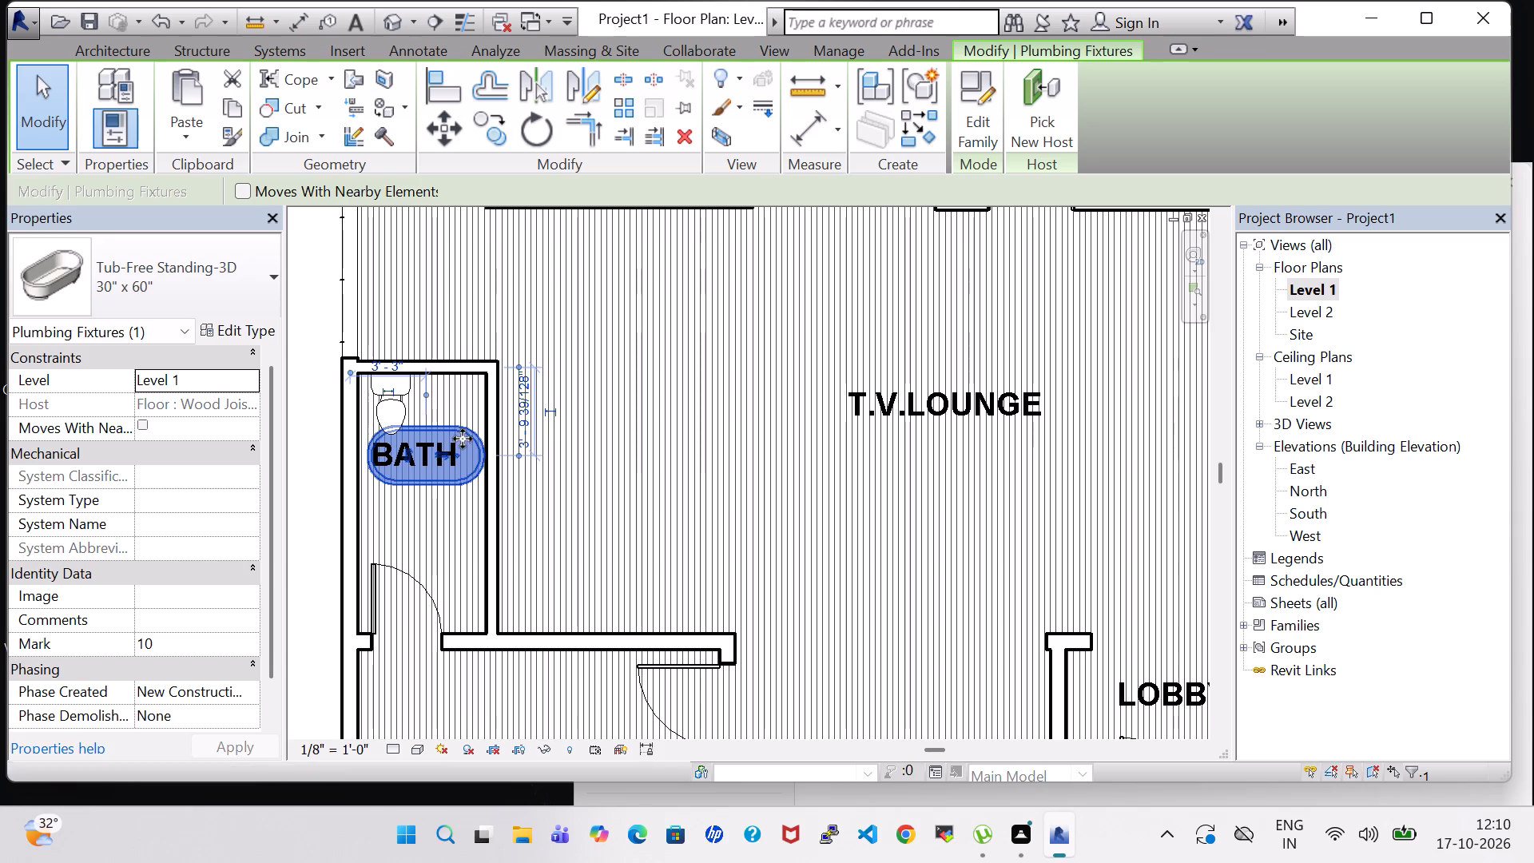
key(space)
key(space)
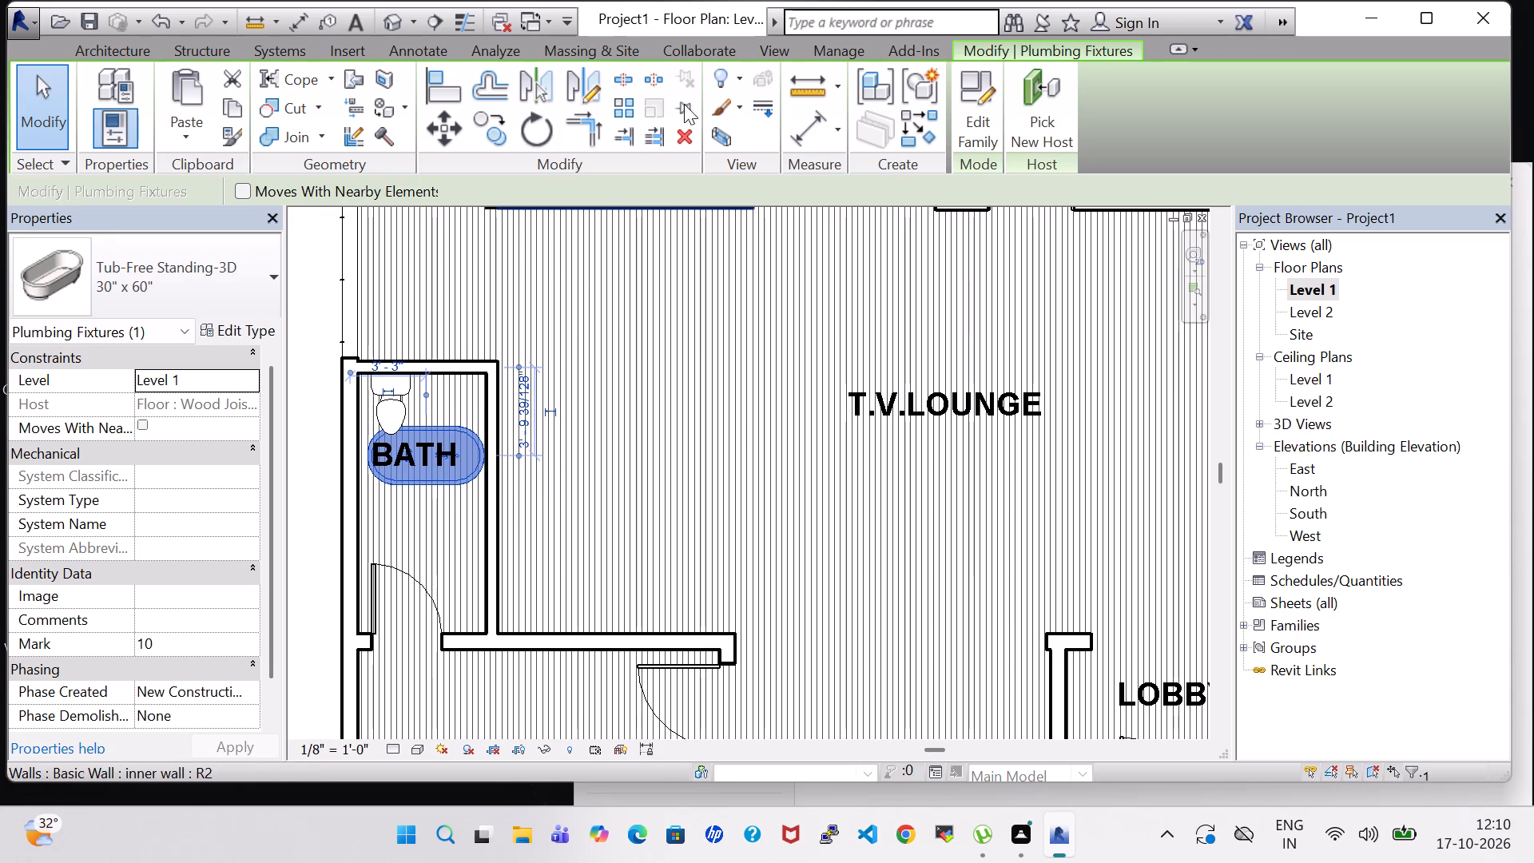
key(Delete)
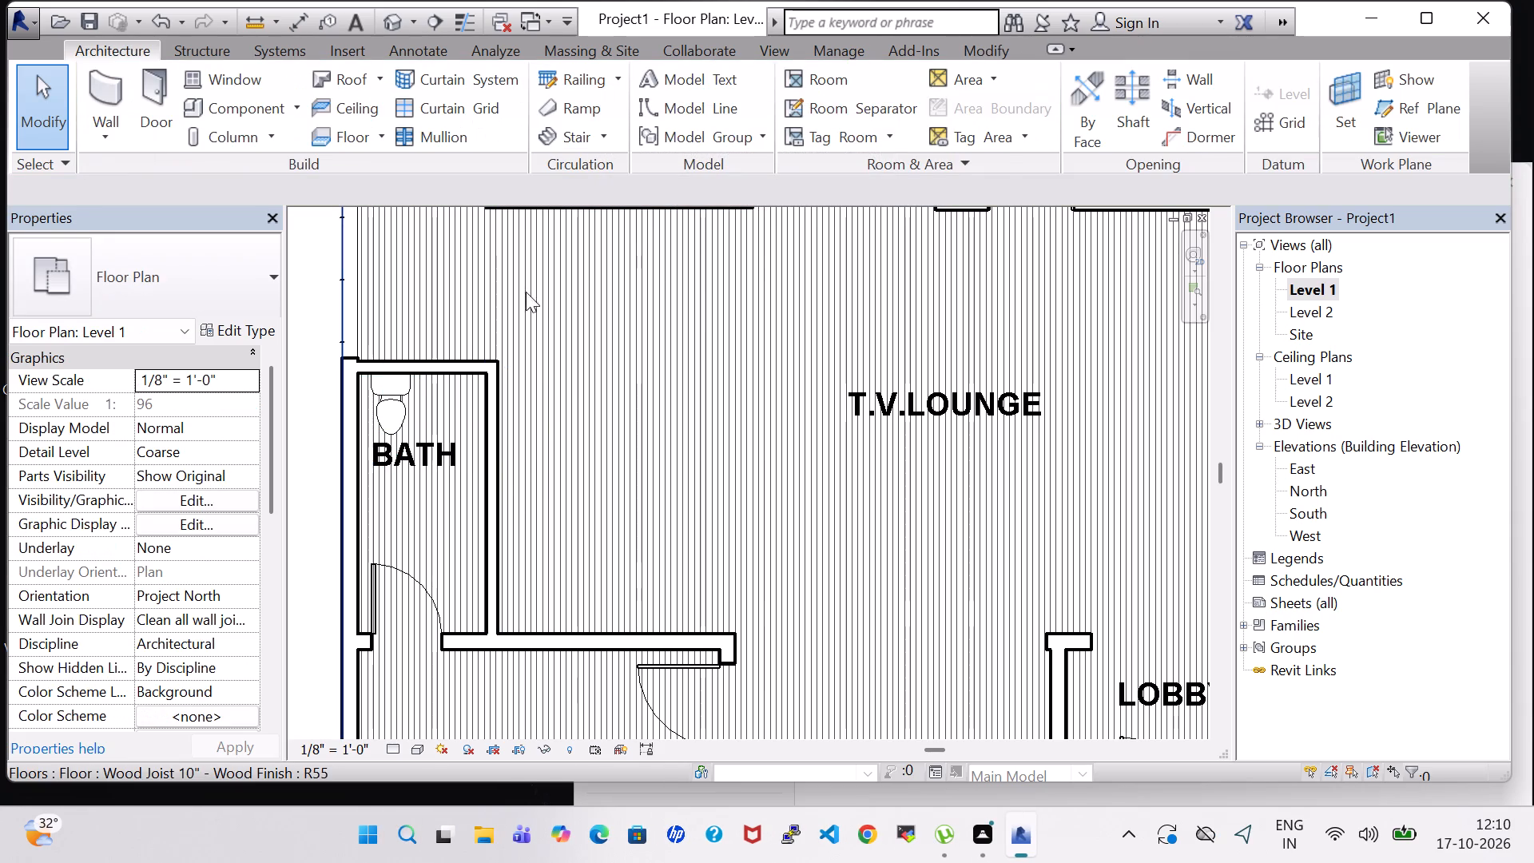
Copy the lengthwise 30" x 60" tub from the bath below the dress and paste it in the bath above the drawing room, beside the toilet.
scroll(717, 268, down, 3)
middle_drag(794, 389, 550, 451)
scroll(775, 396, down, 3)
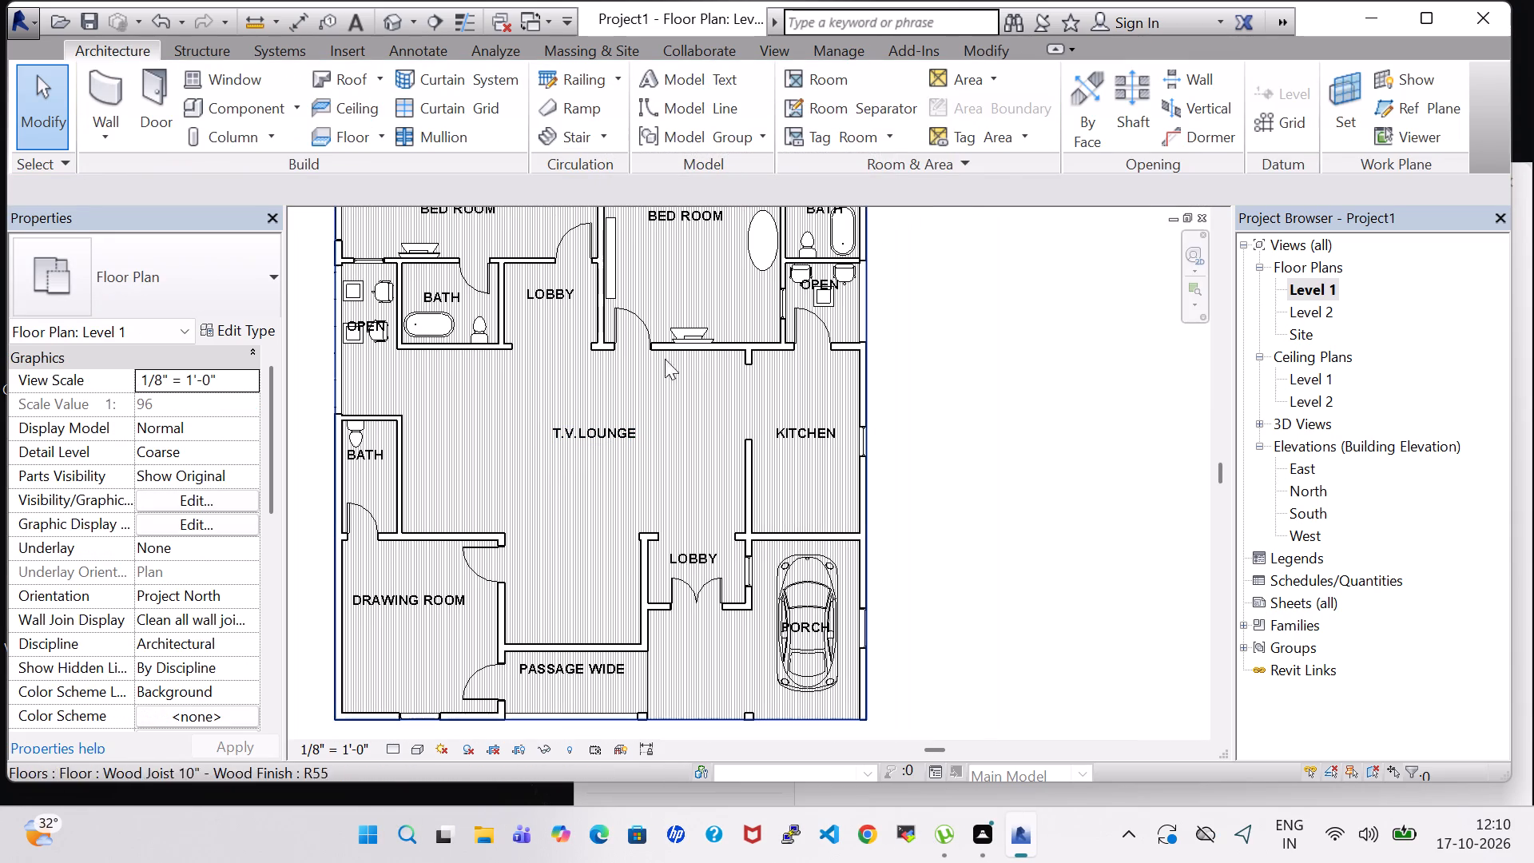
click(838, 241)
click(226, 103)
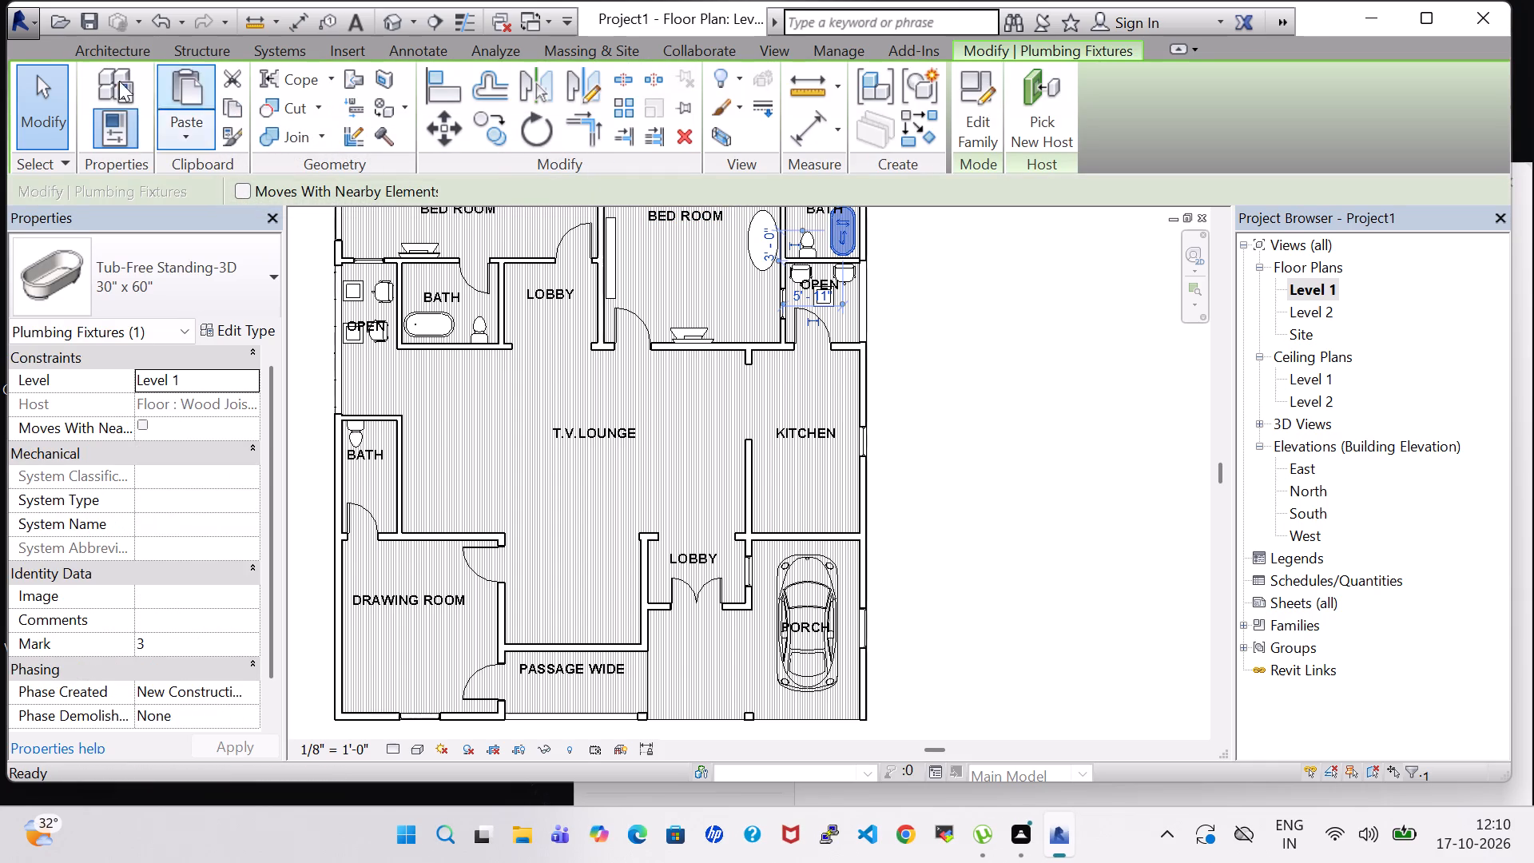
click(182, 127)
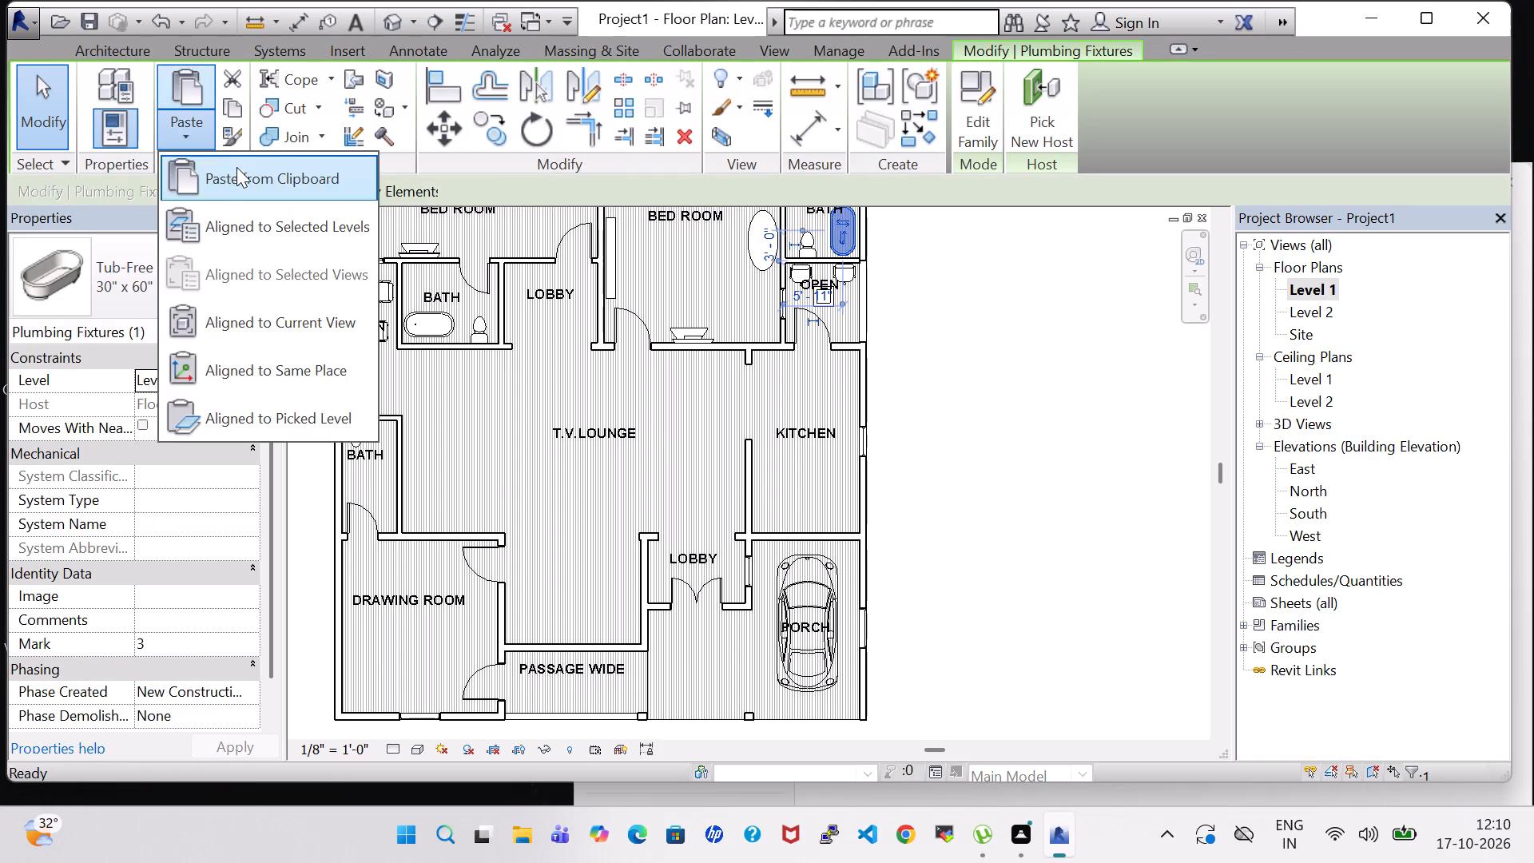
click(239, 171)
scroll(374, 483, up, 3)
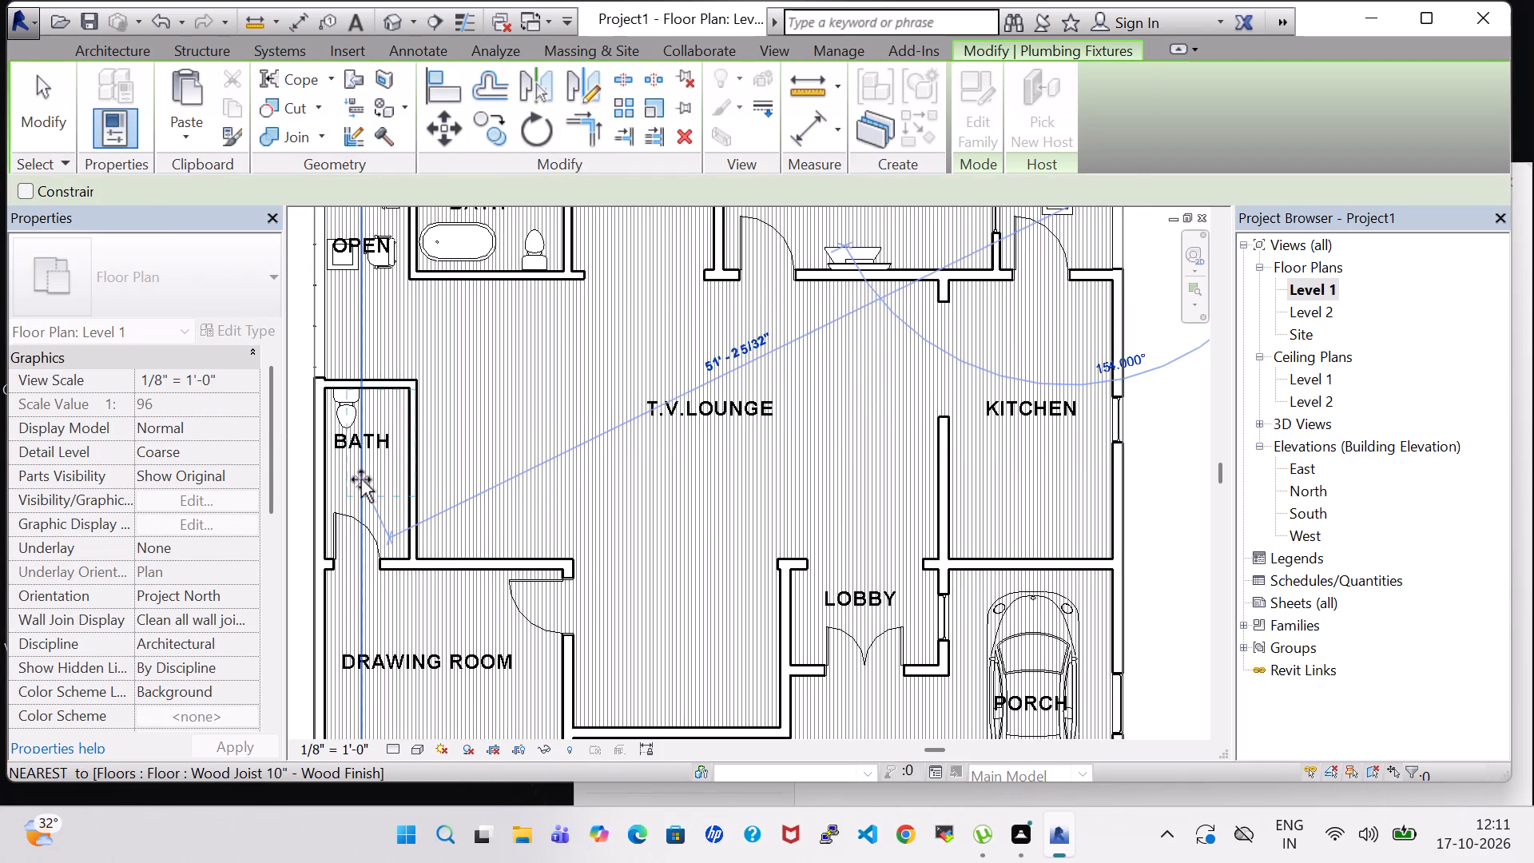
click(361, 479)
key(Escape)
key(Escape)
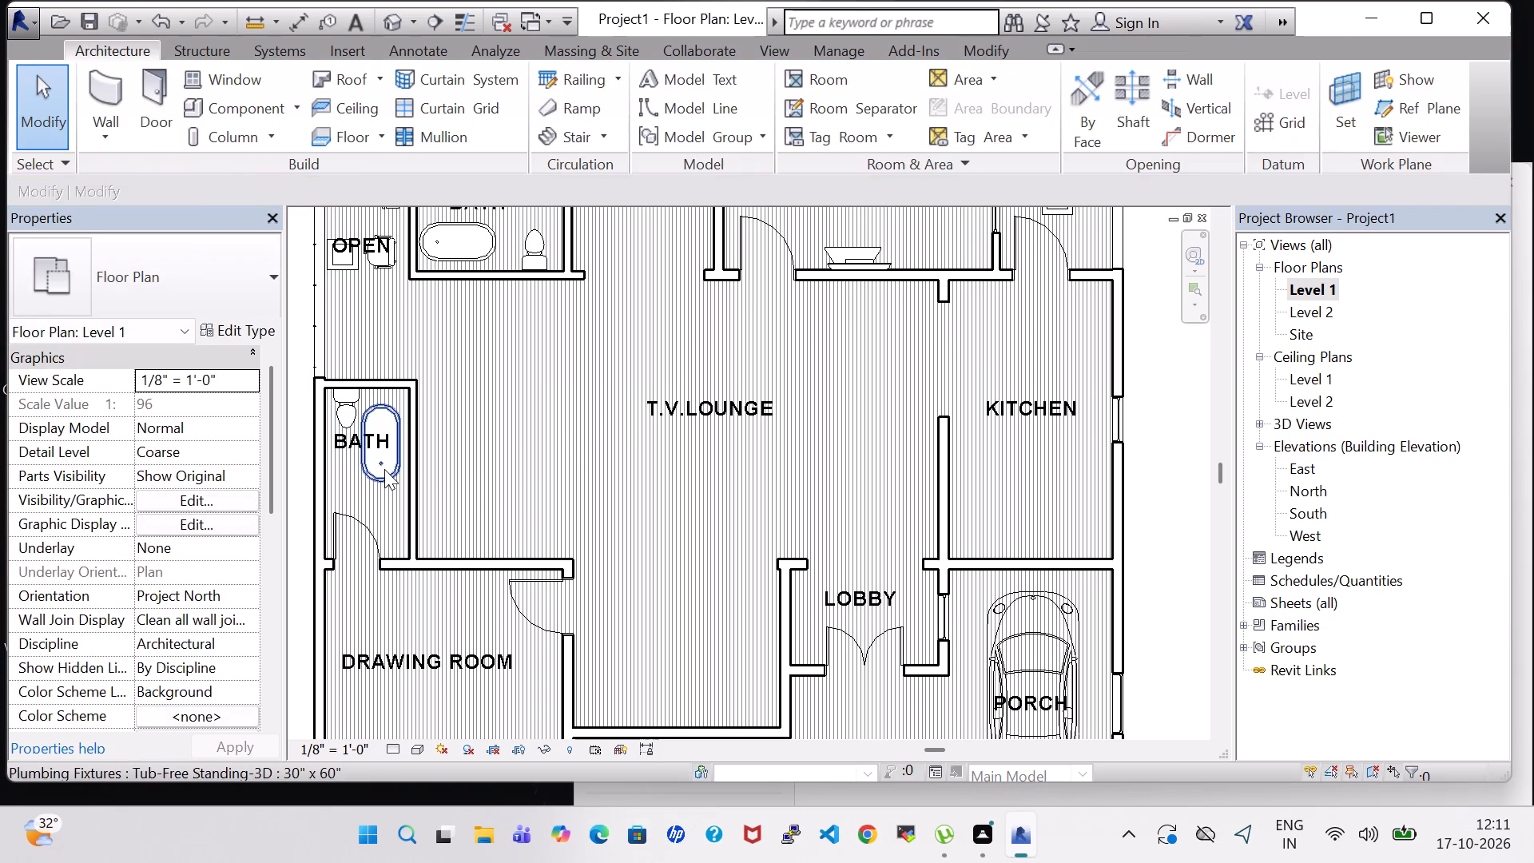
Shift the pasted tub into the bath's corner farthest from the door, about 1'-9" from the T.V. lounge wall.
click(384, 469)
key(space)
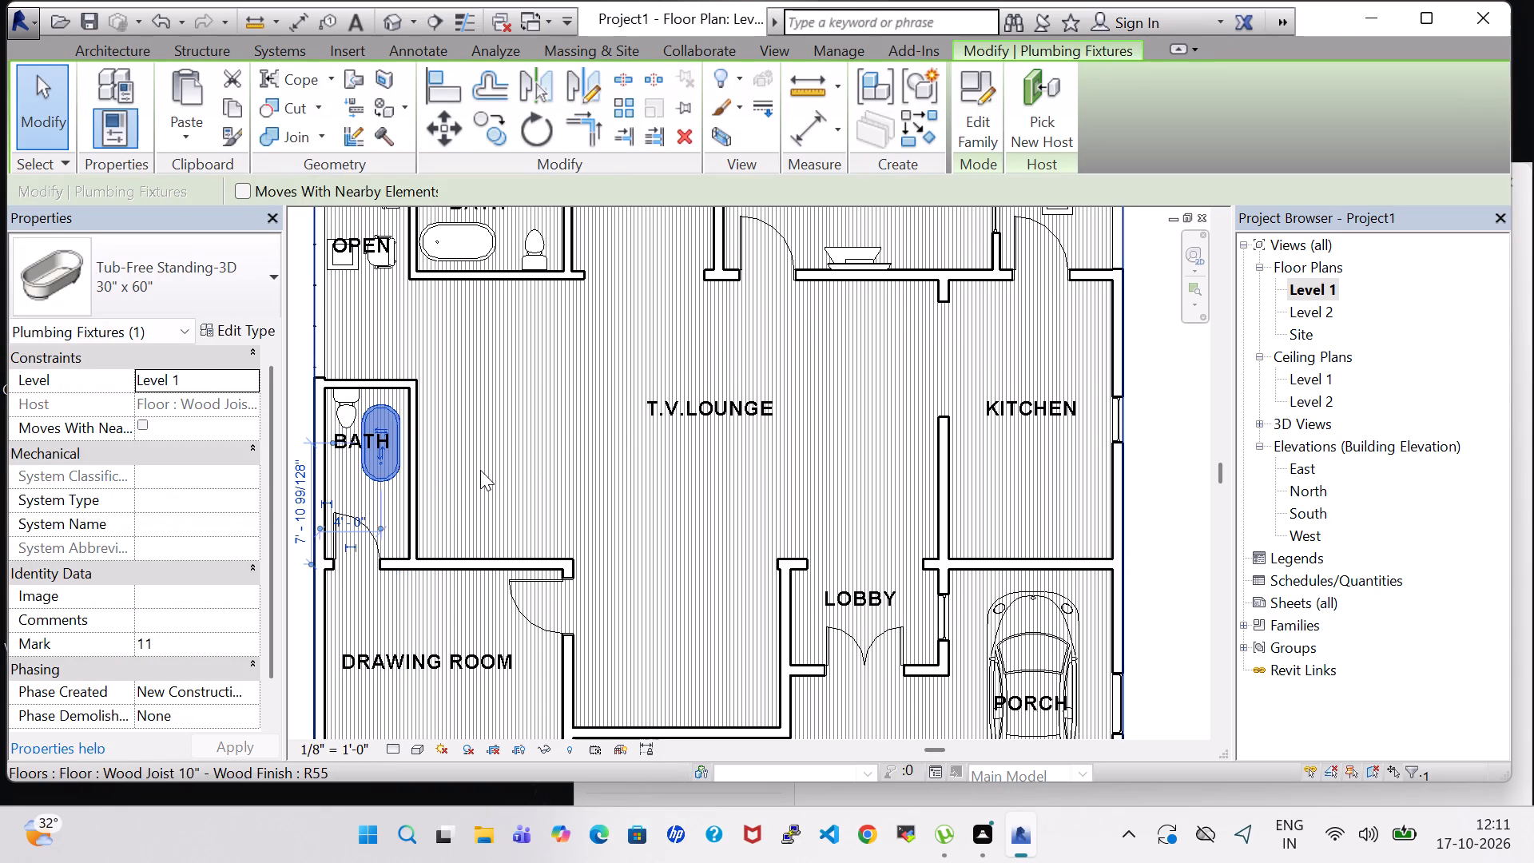
key(space)
click(463, 452)
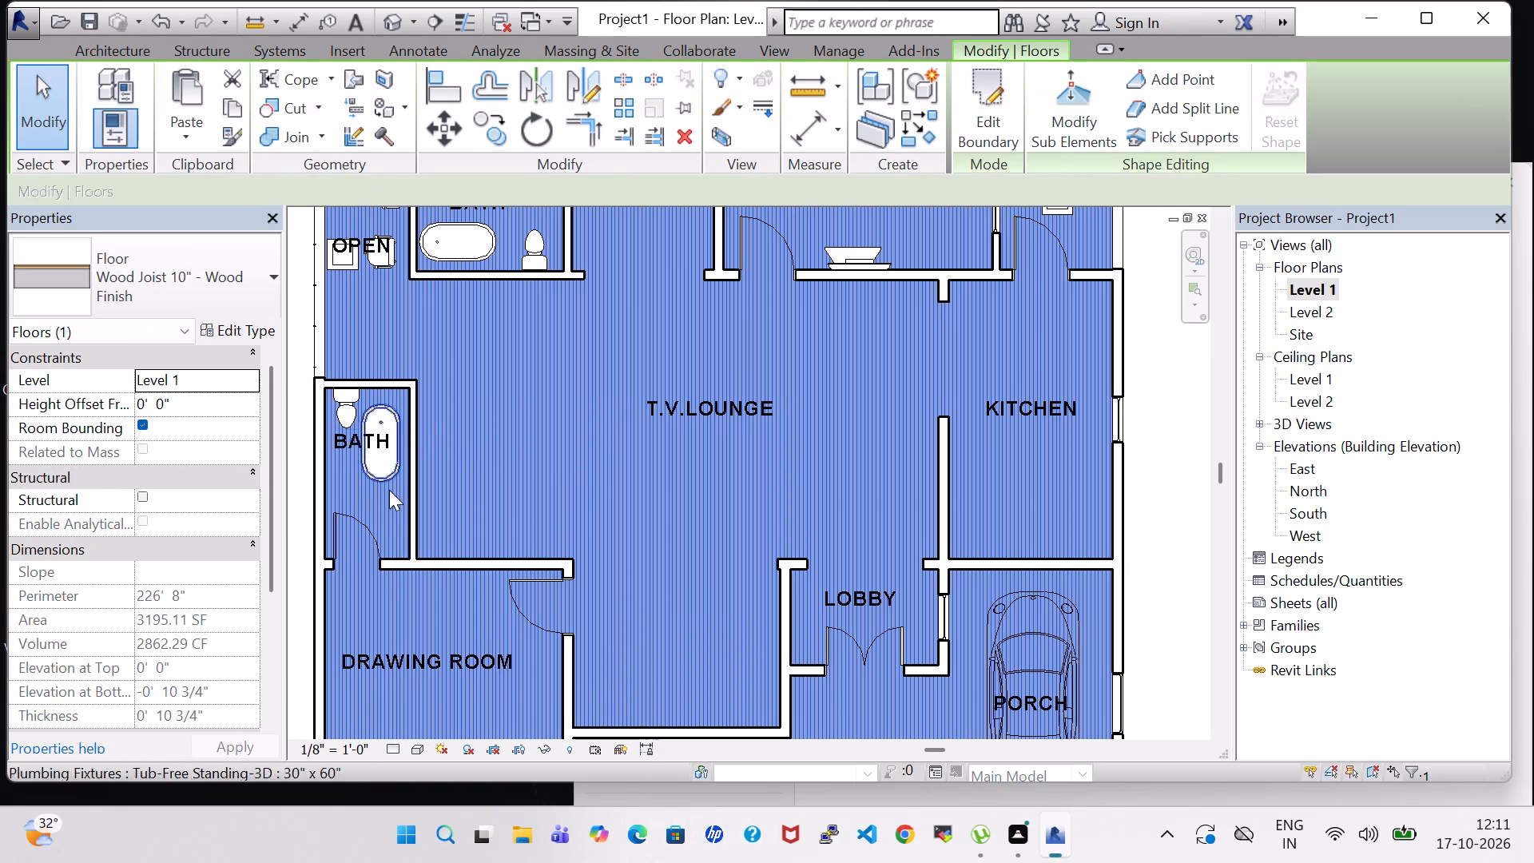
click(298, 558)
click(389, 415)
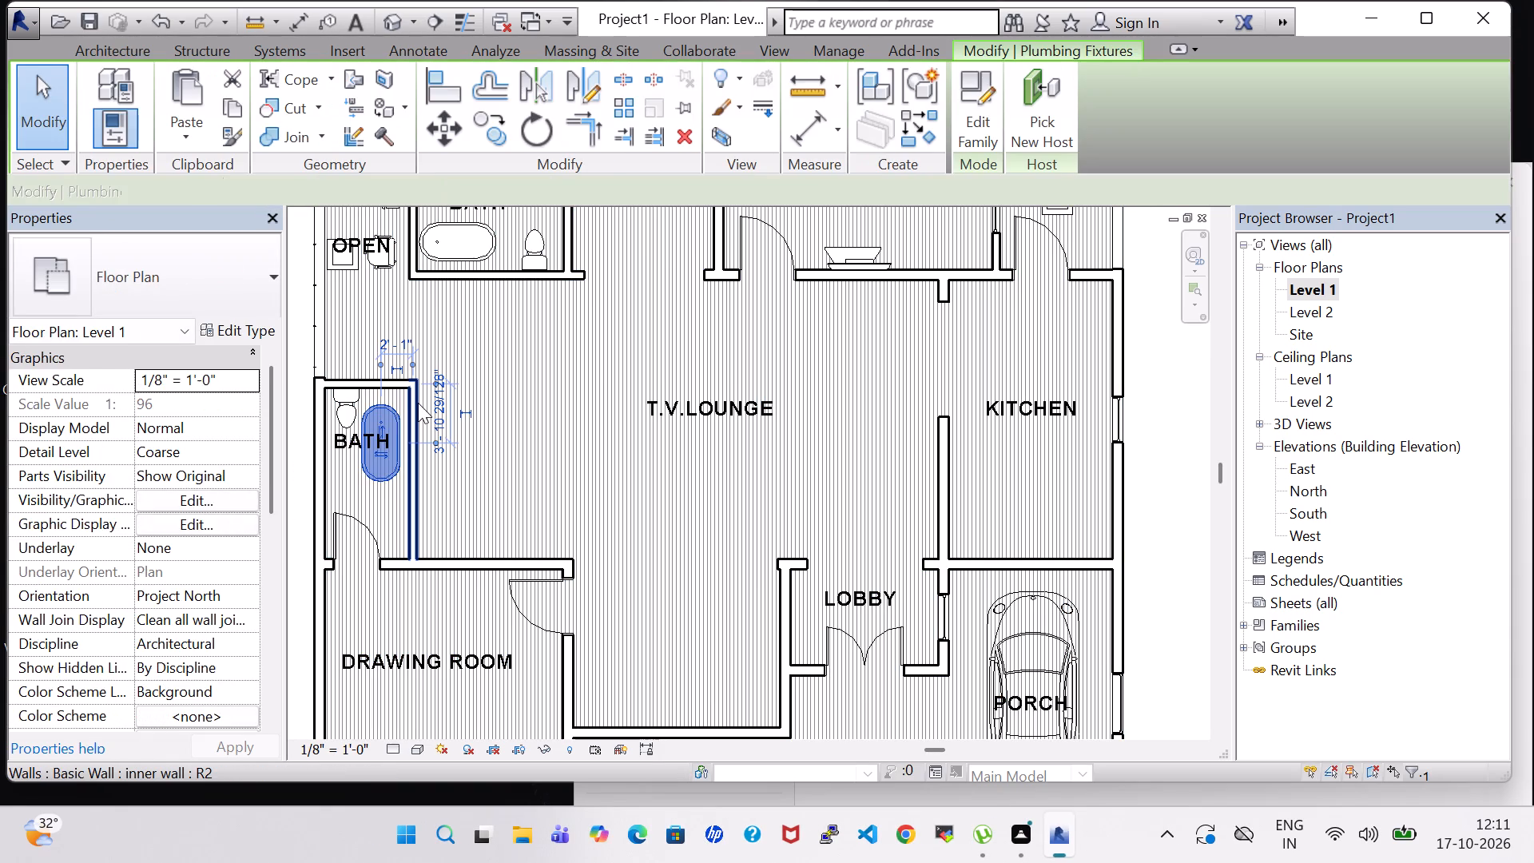
key(Up)
key(Up)
key(Up)
key(Right)
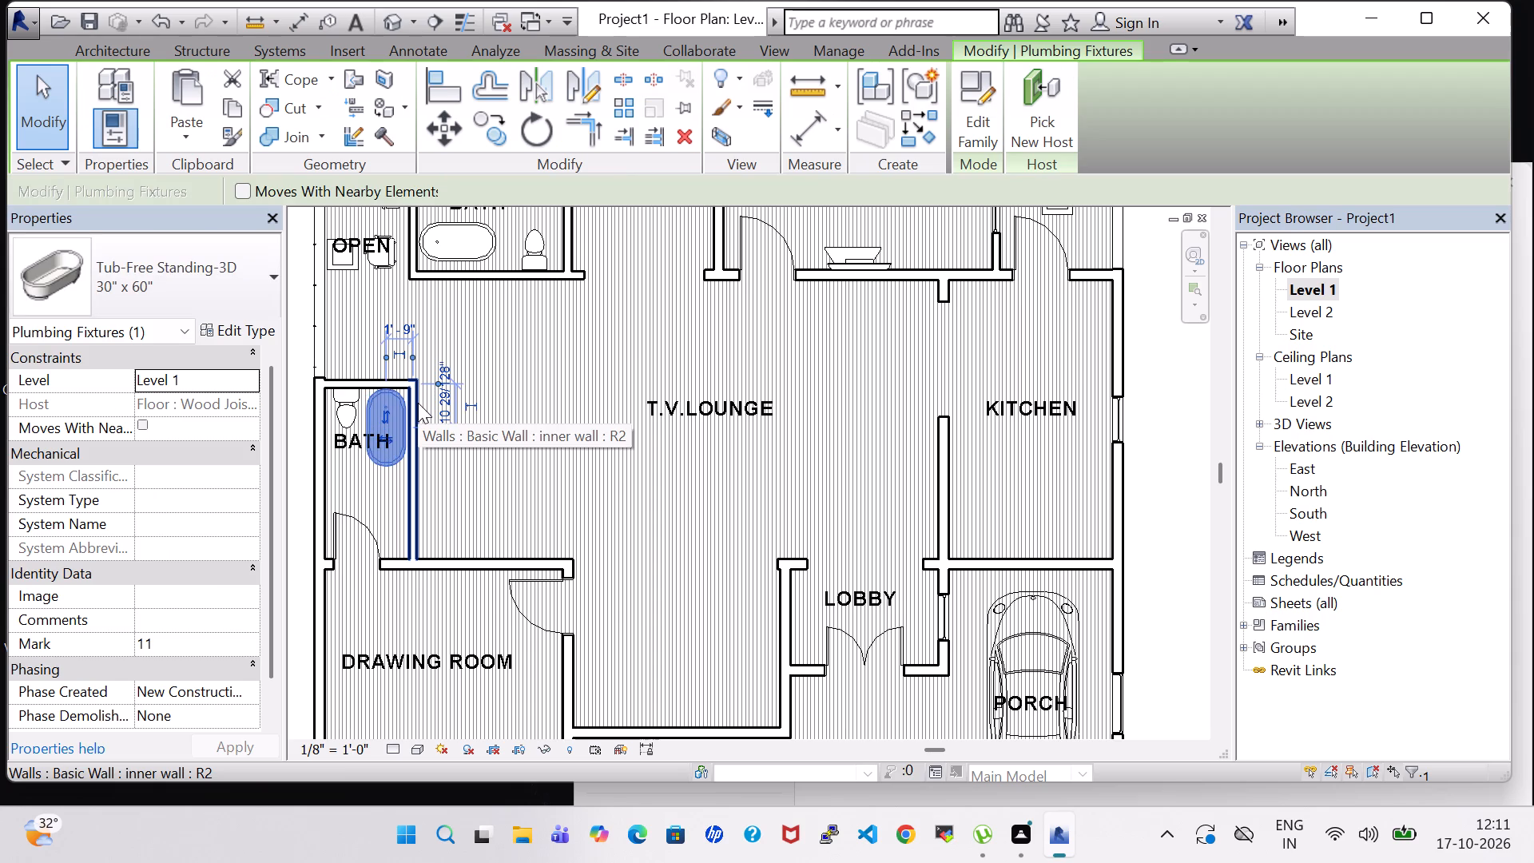
click(295, 471)
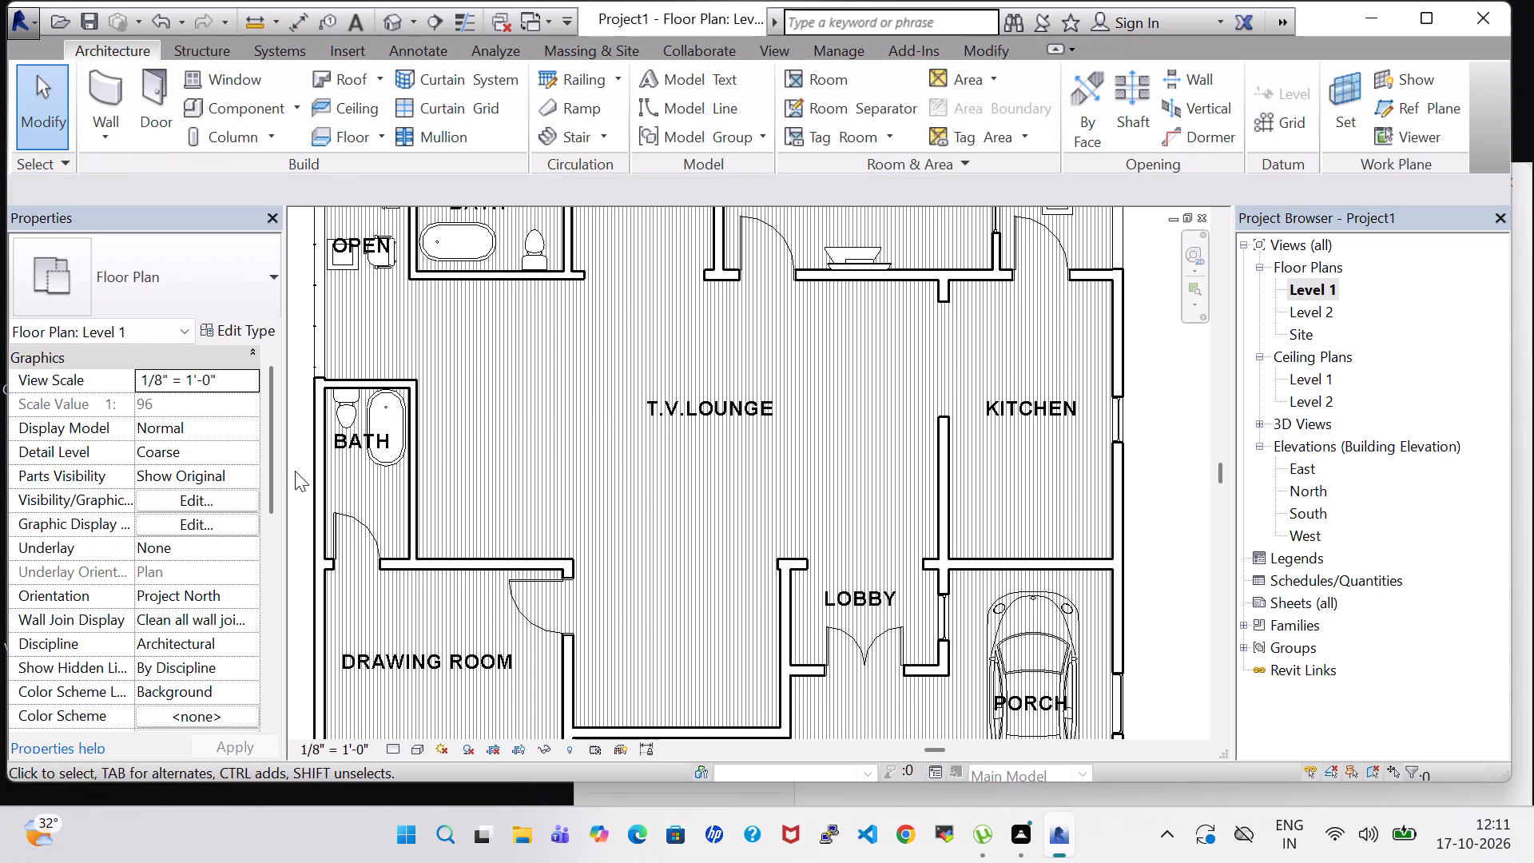
In the 3D view, move the bath's 20" x 18" vanity sink along the T.V. lounge wall, away from the tub and toward the door wall.
scroll(295, 471, down, 2)
click(394, 21)
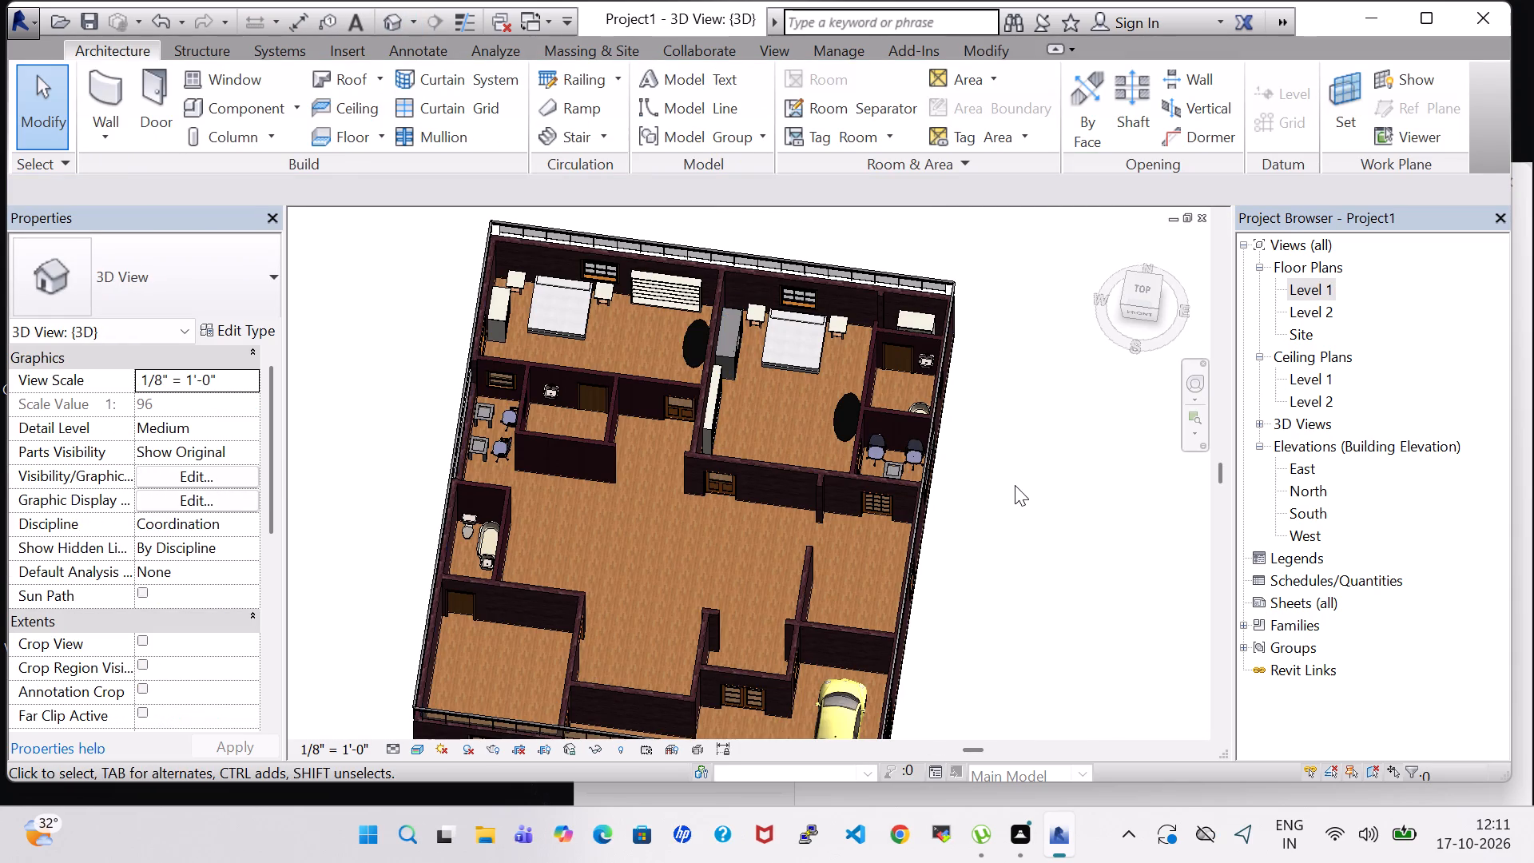
shift+middle_drag(999, 483, 984, 614)
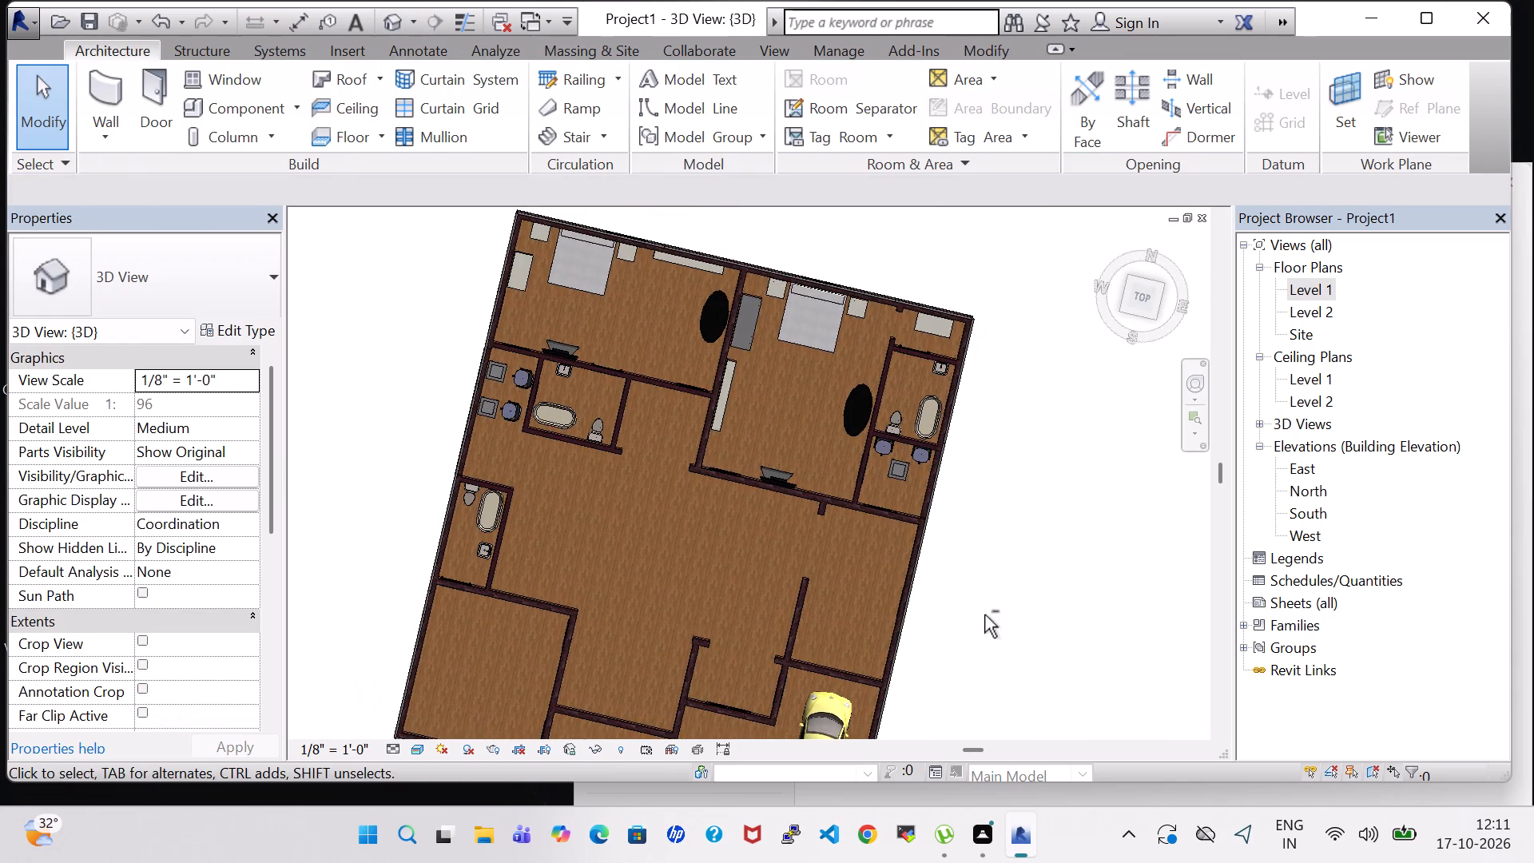
middle_drag(988, 610, 1077, 538)
middle_click(589, 625)
shift+scroll(589, 625, up, 3)
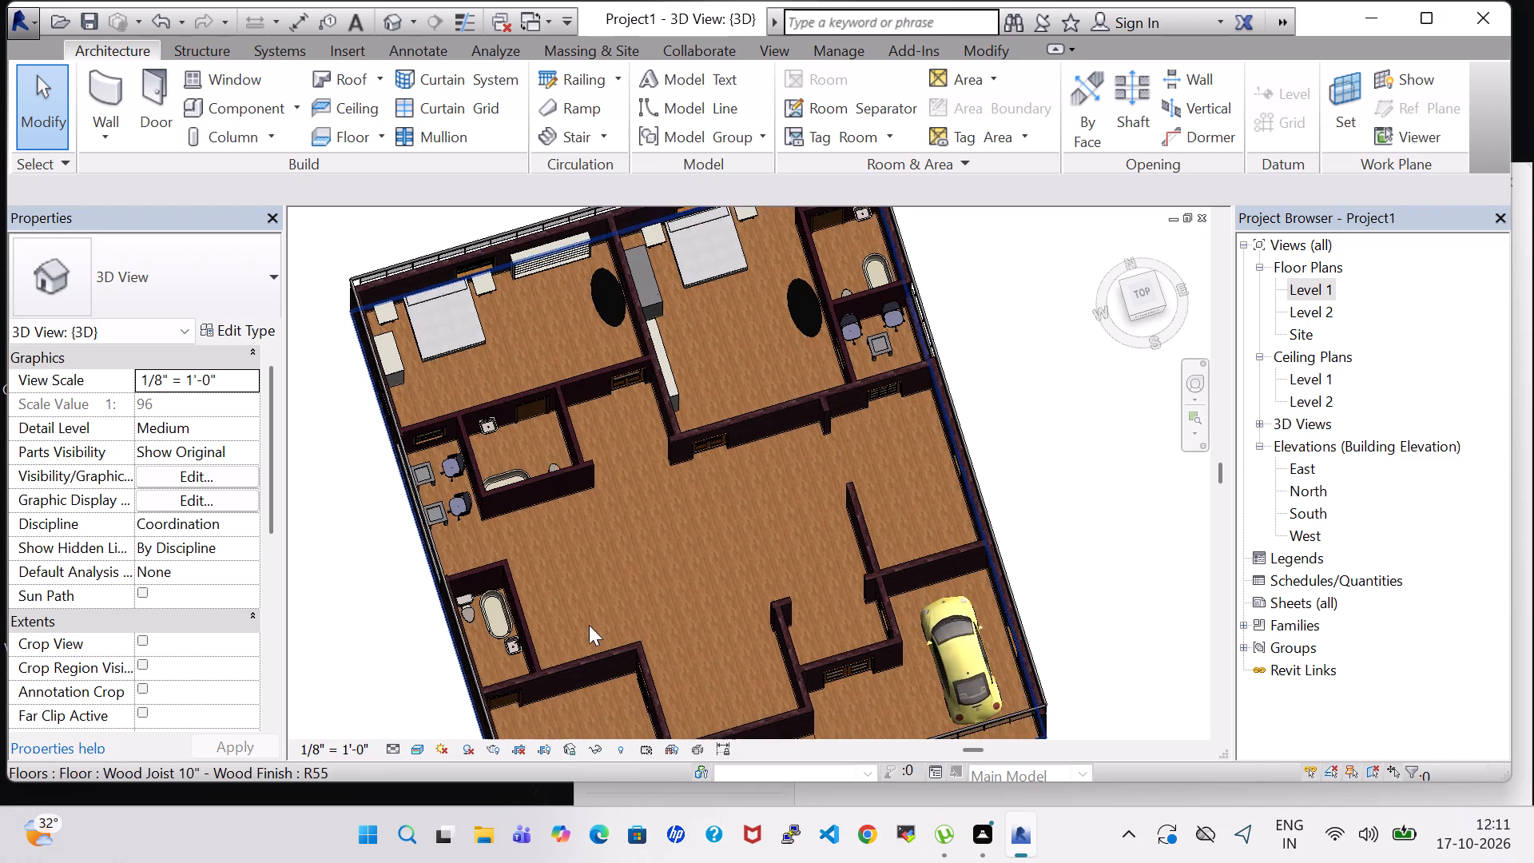
shift+scroll(589, 625, up, 6)
middle_drag(532, 586, 551, 429)
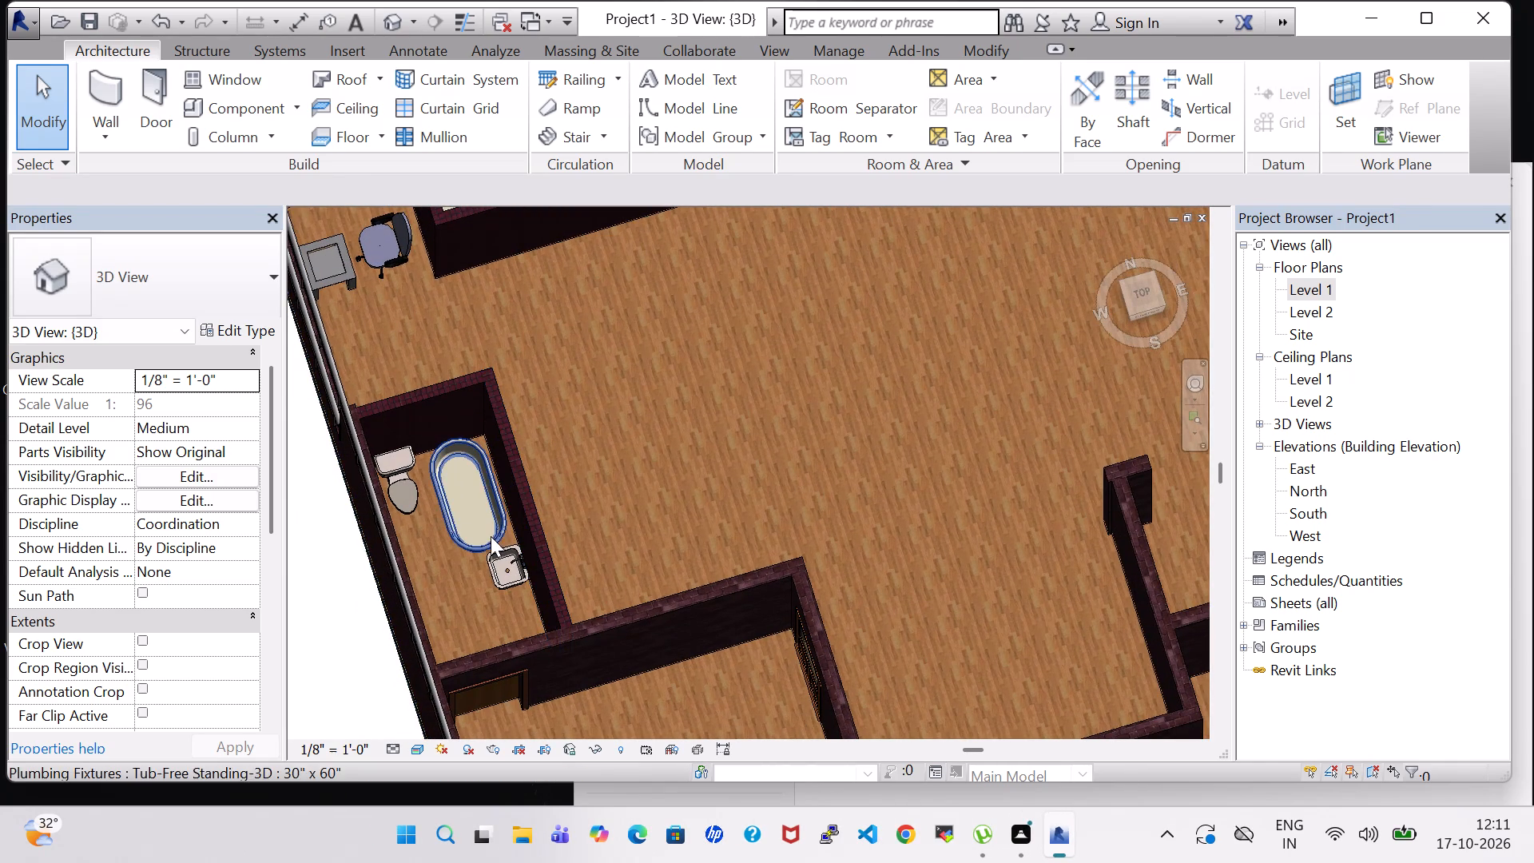
click(509, 559)
key(Down)
key(Down)
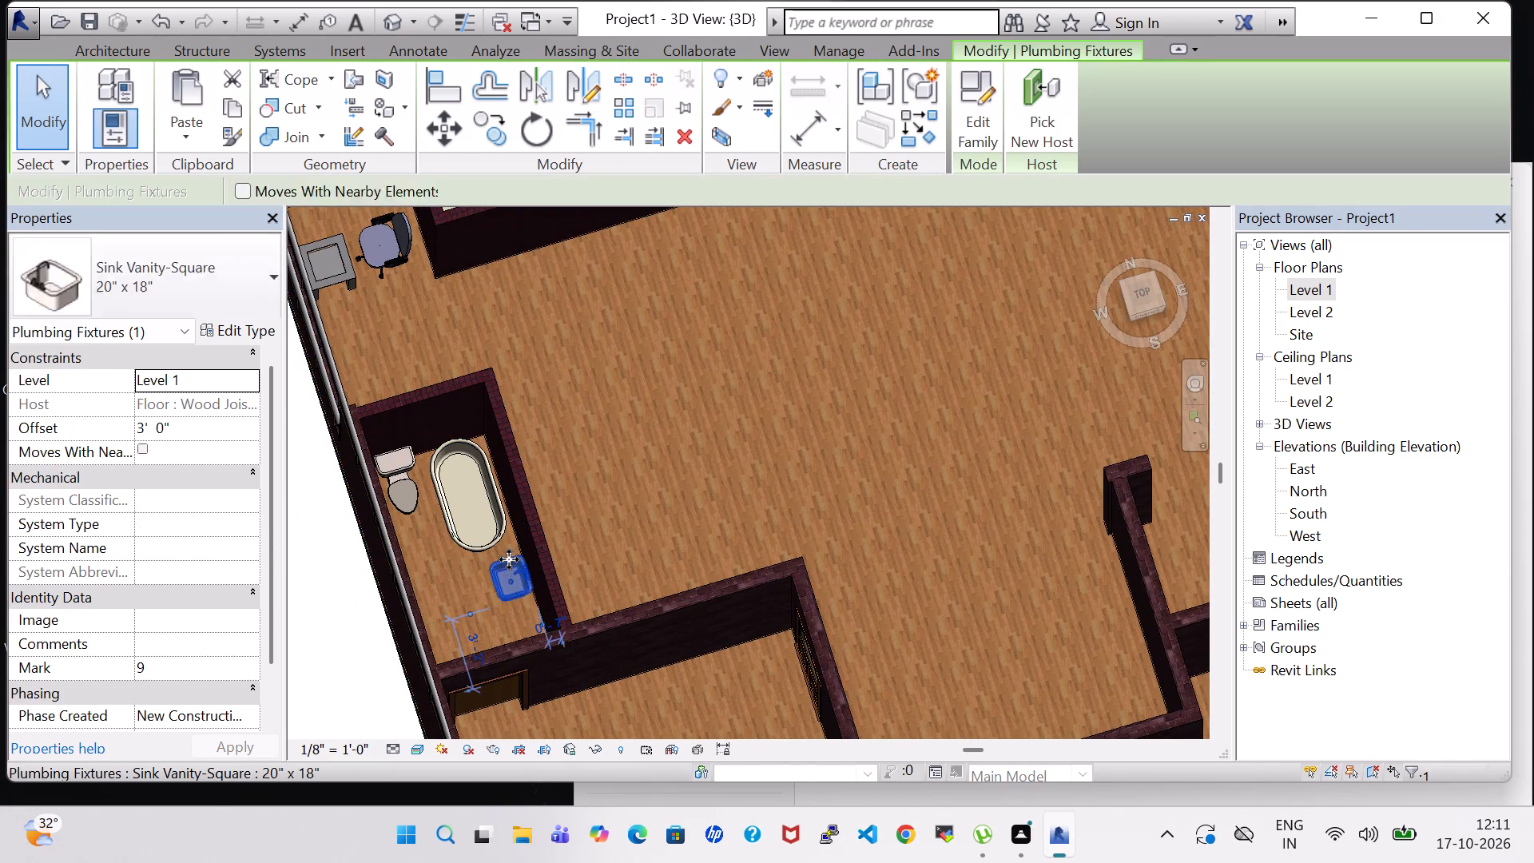
key(Down)
key(Down)
key(Down)
key(Down)
key(Down)
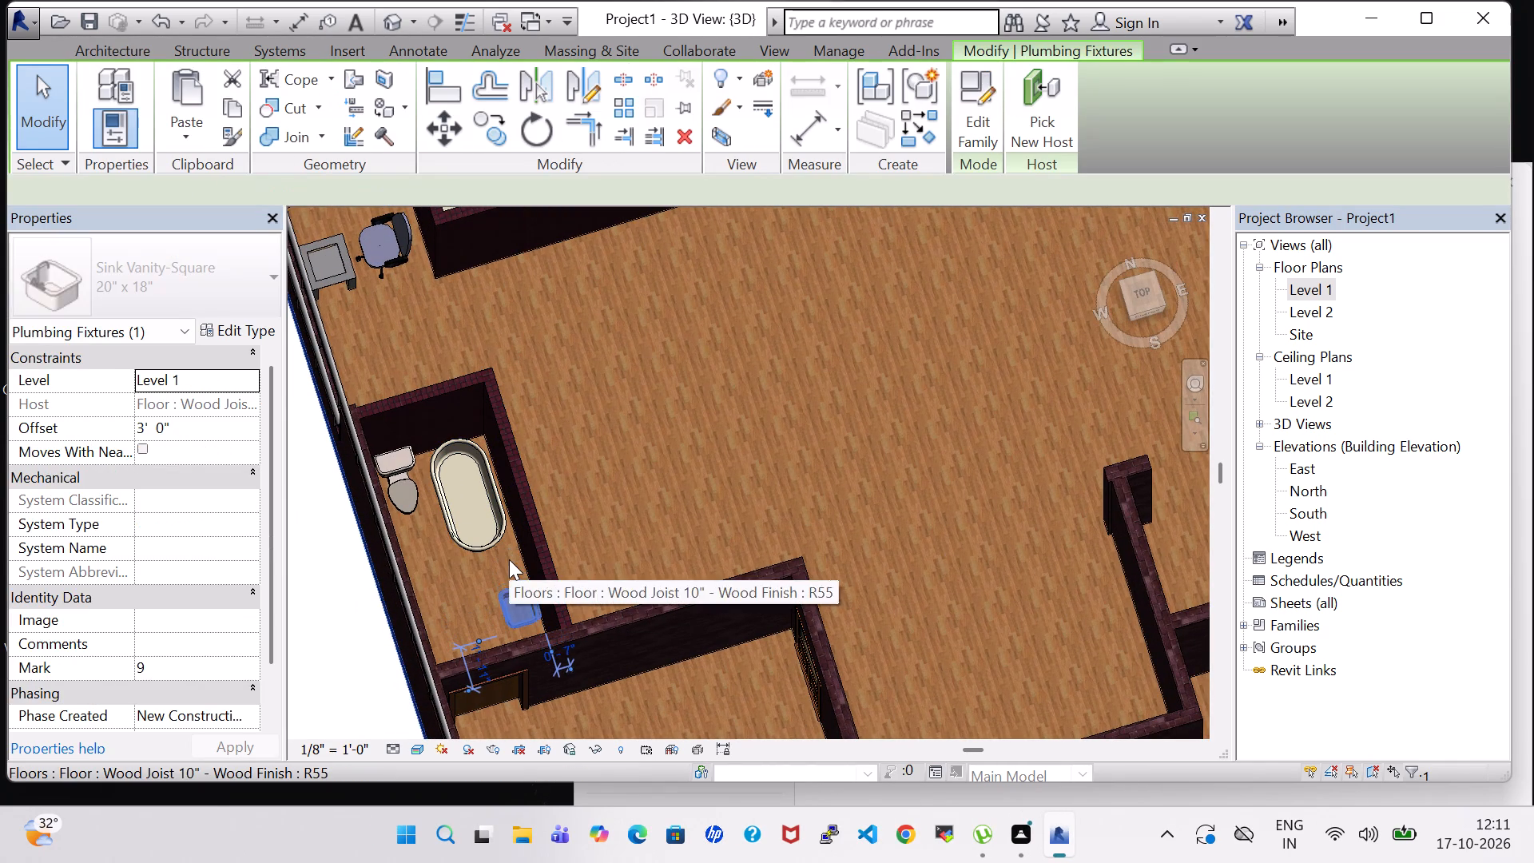
key(Down)
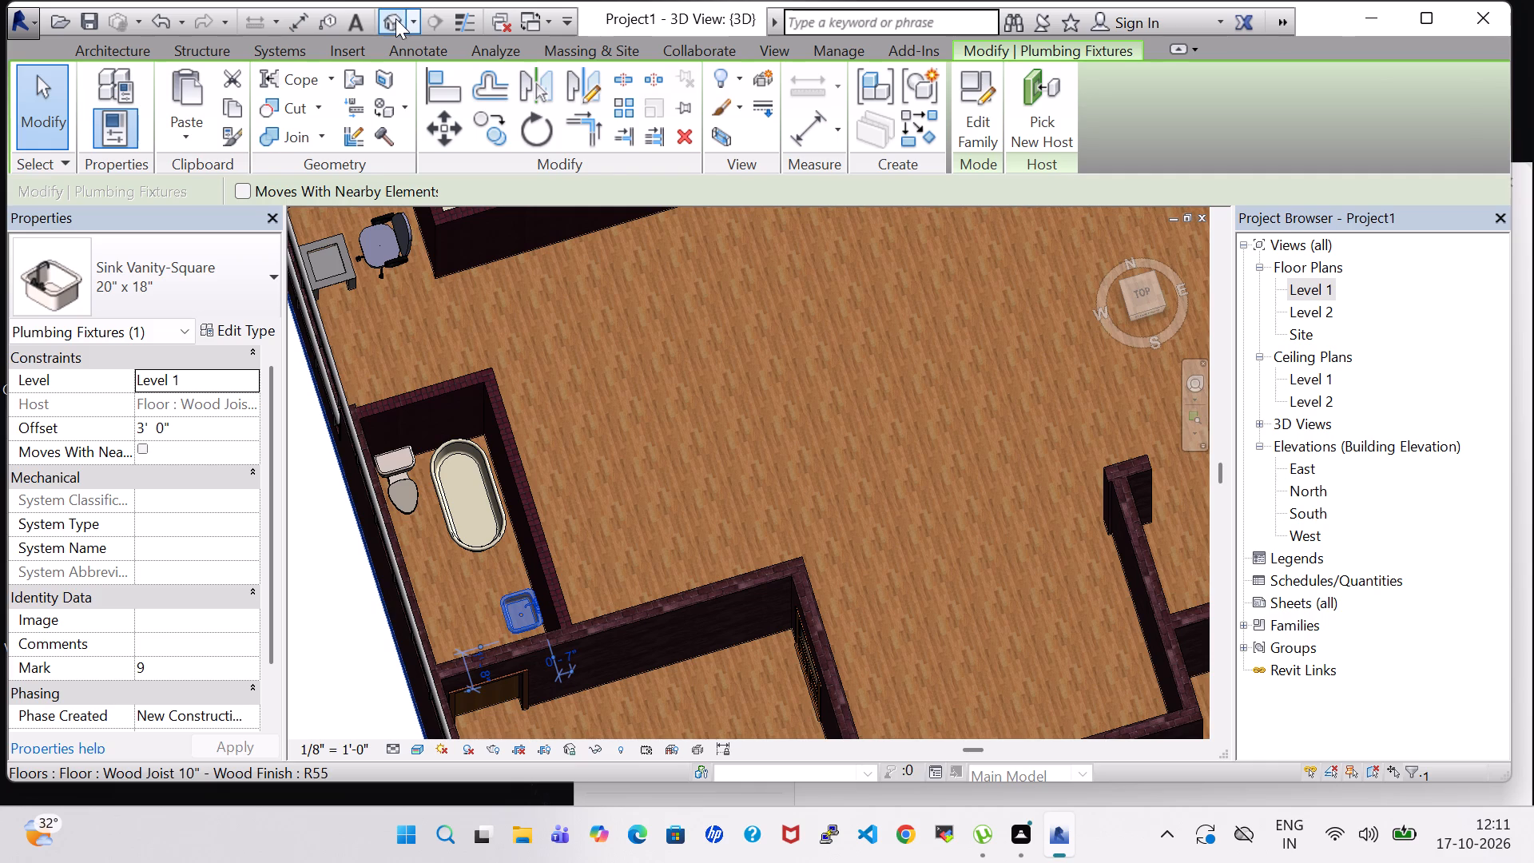
In the 3D view, nudge the 20" x 18" vanity sink in the bath above the drawing room flush against the T.V. lounge wall.
click(395, 18)
double_click(1309, 291)
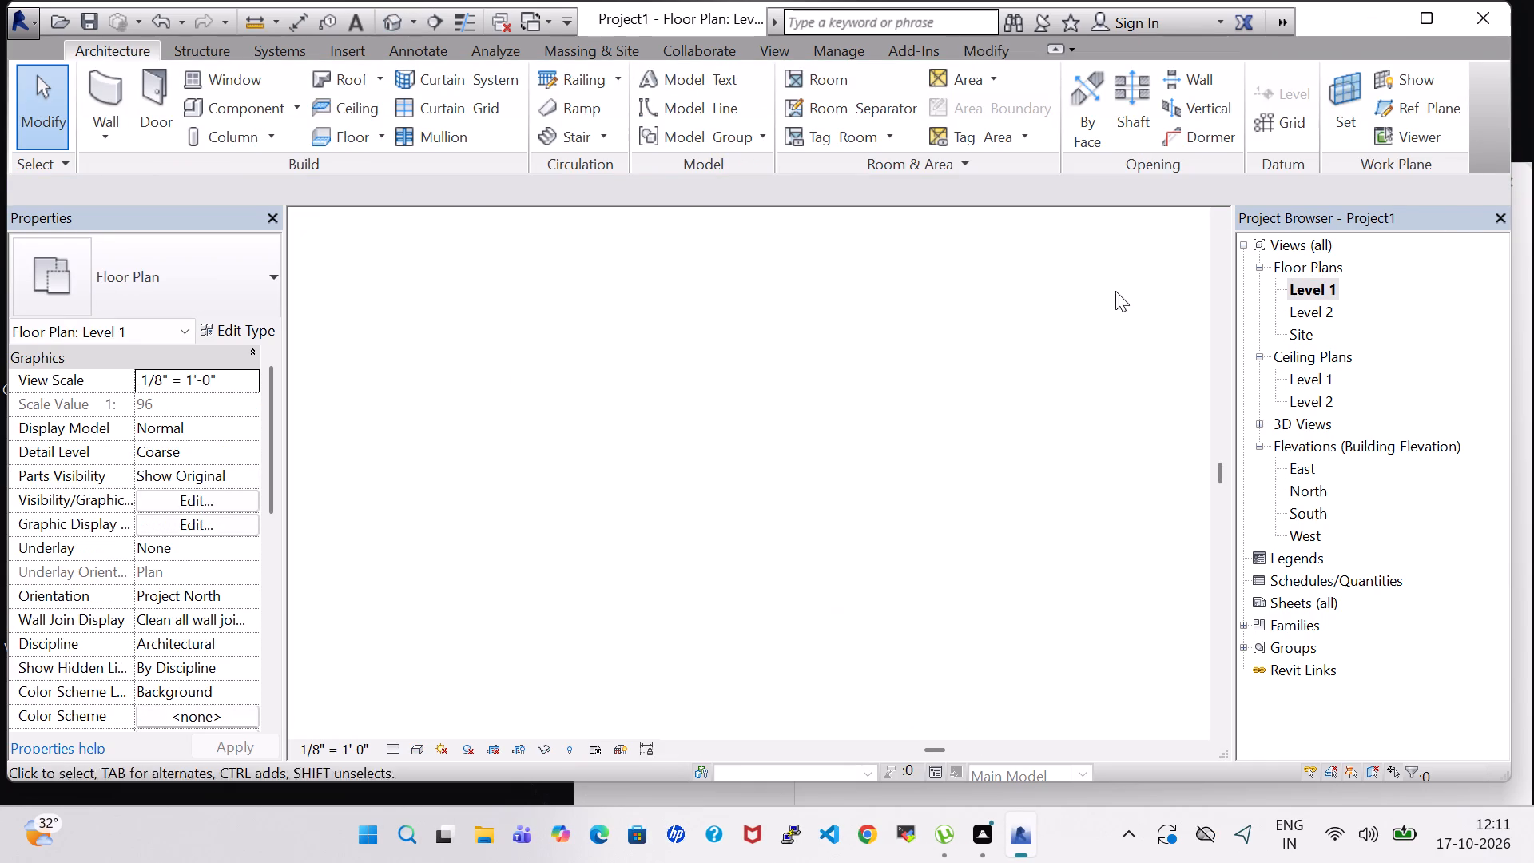
scroll(811, 405, down, 2)
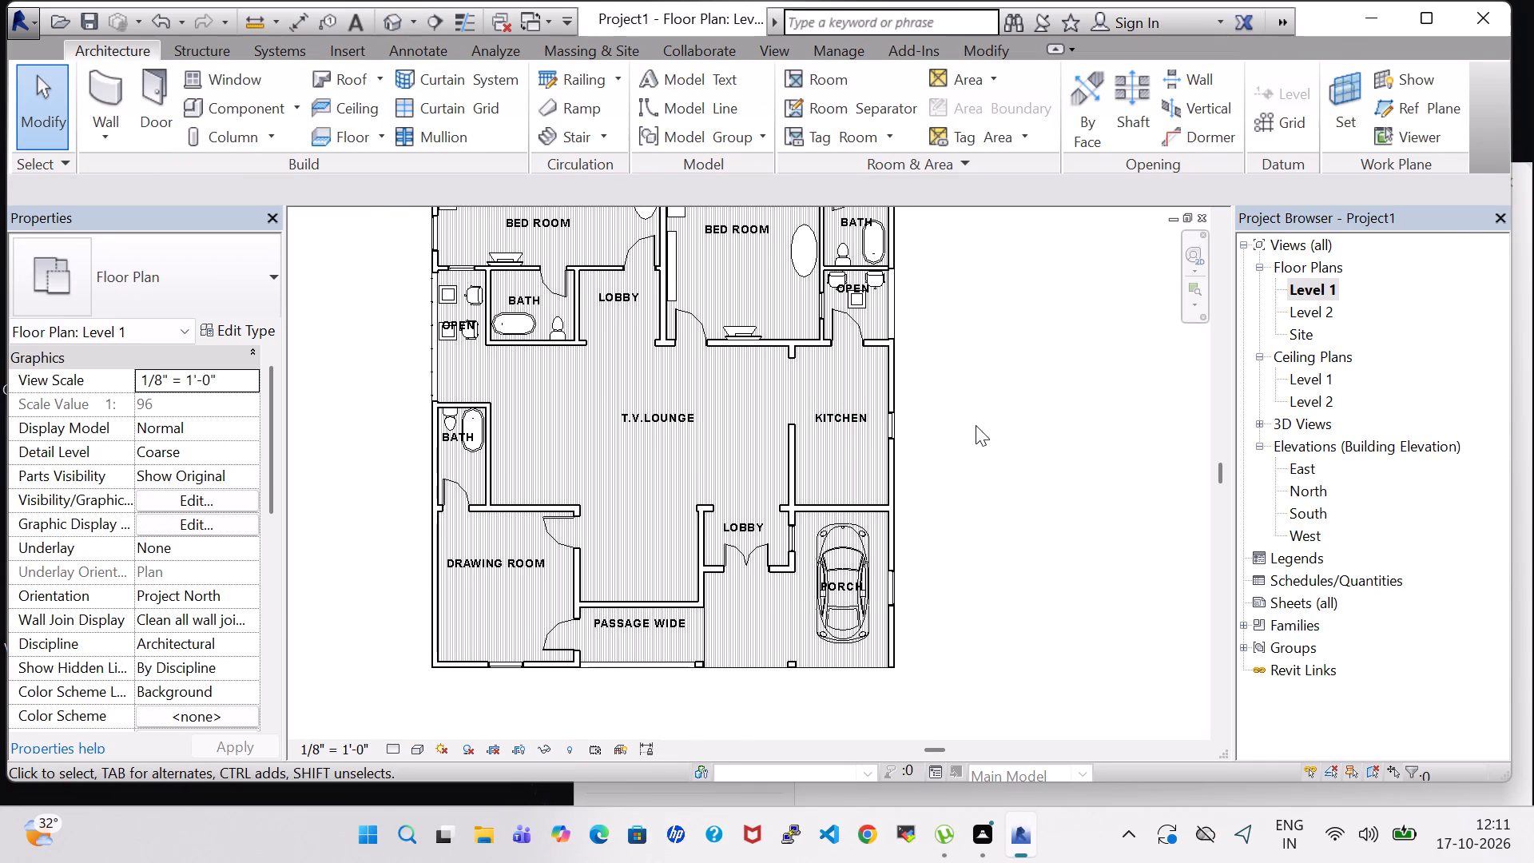
middle_drag(976, 425, 936, 425)
middle_drag(936, 425, 951, 473)
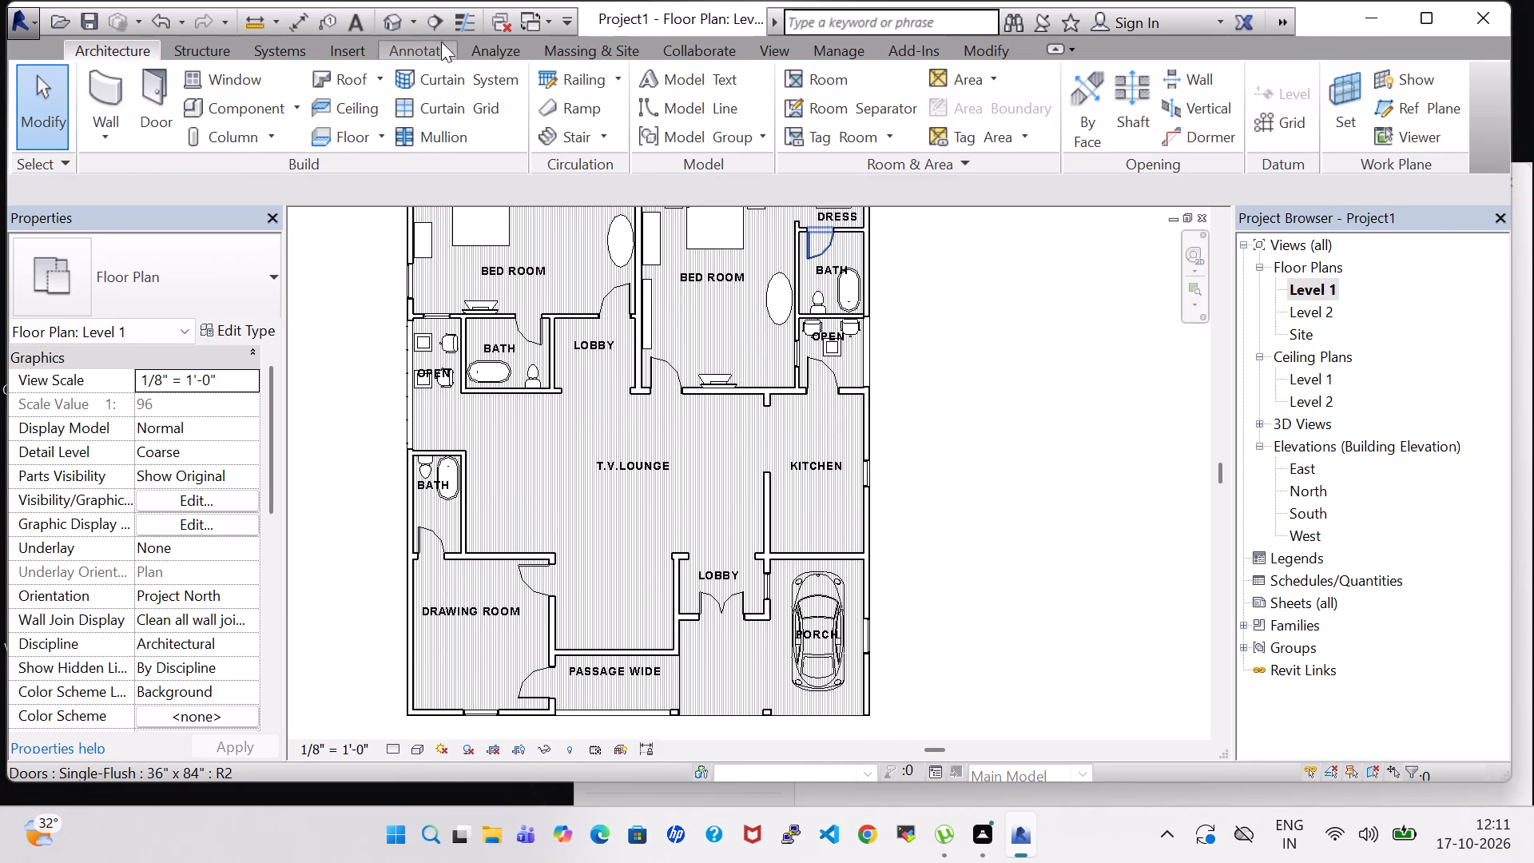
click(381, 22)
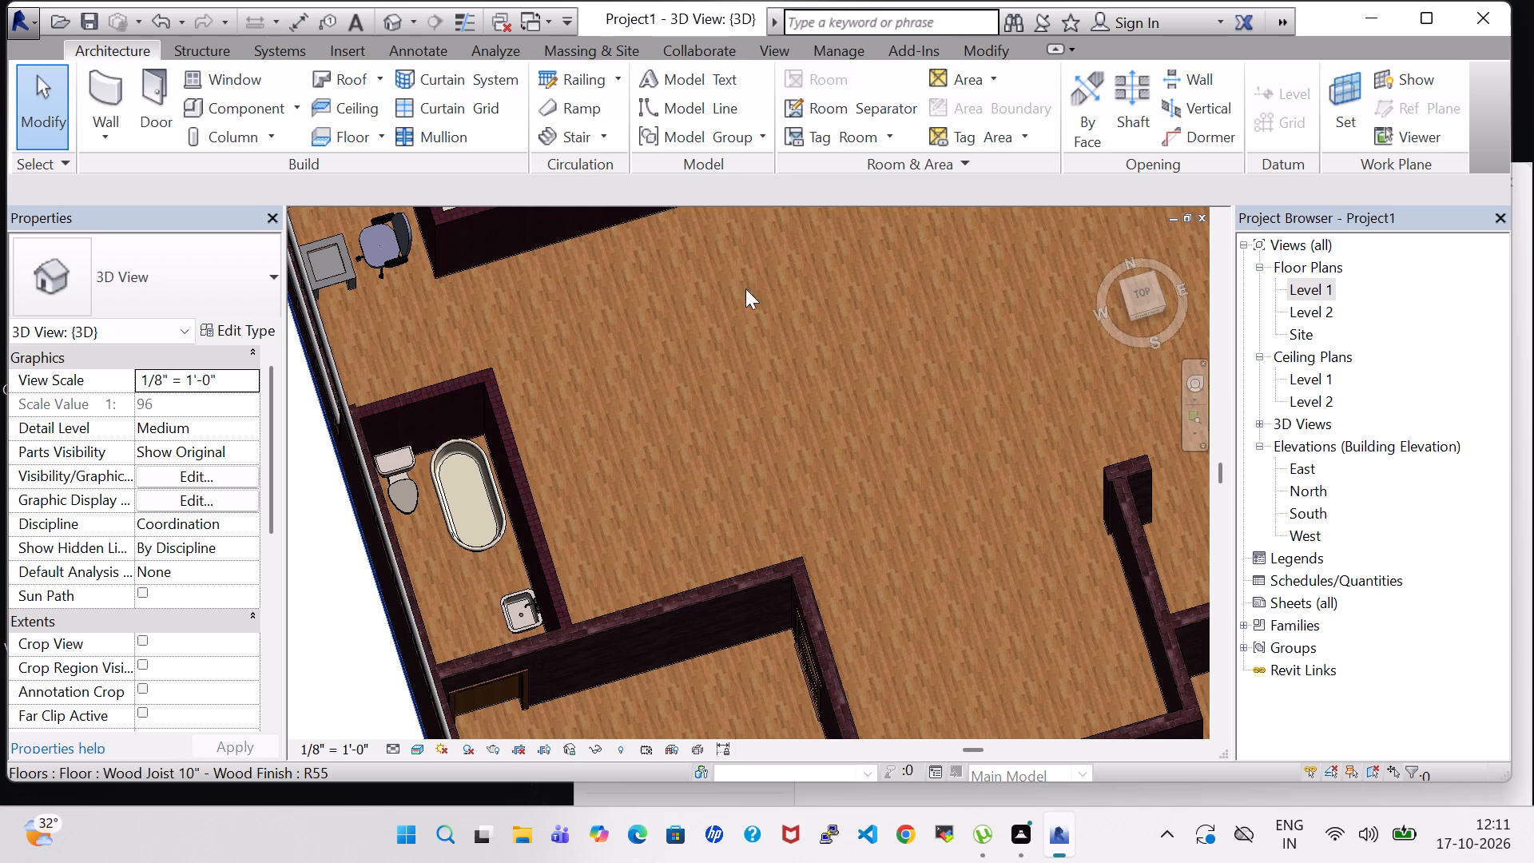
scroll(733, 334, down, 2)
shift+middle_drag(872, 372, 829, 382)
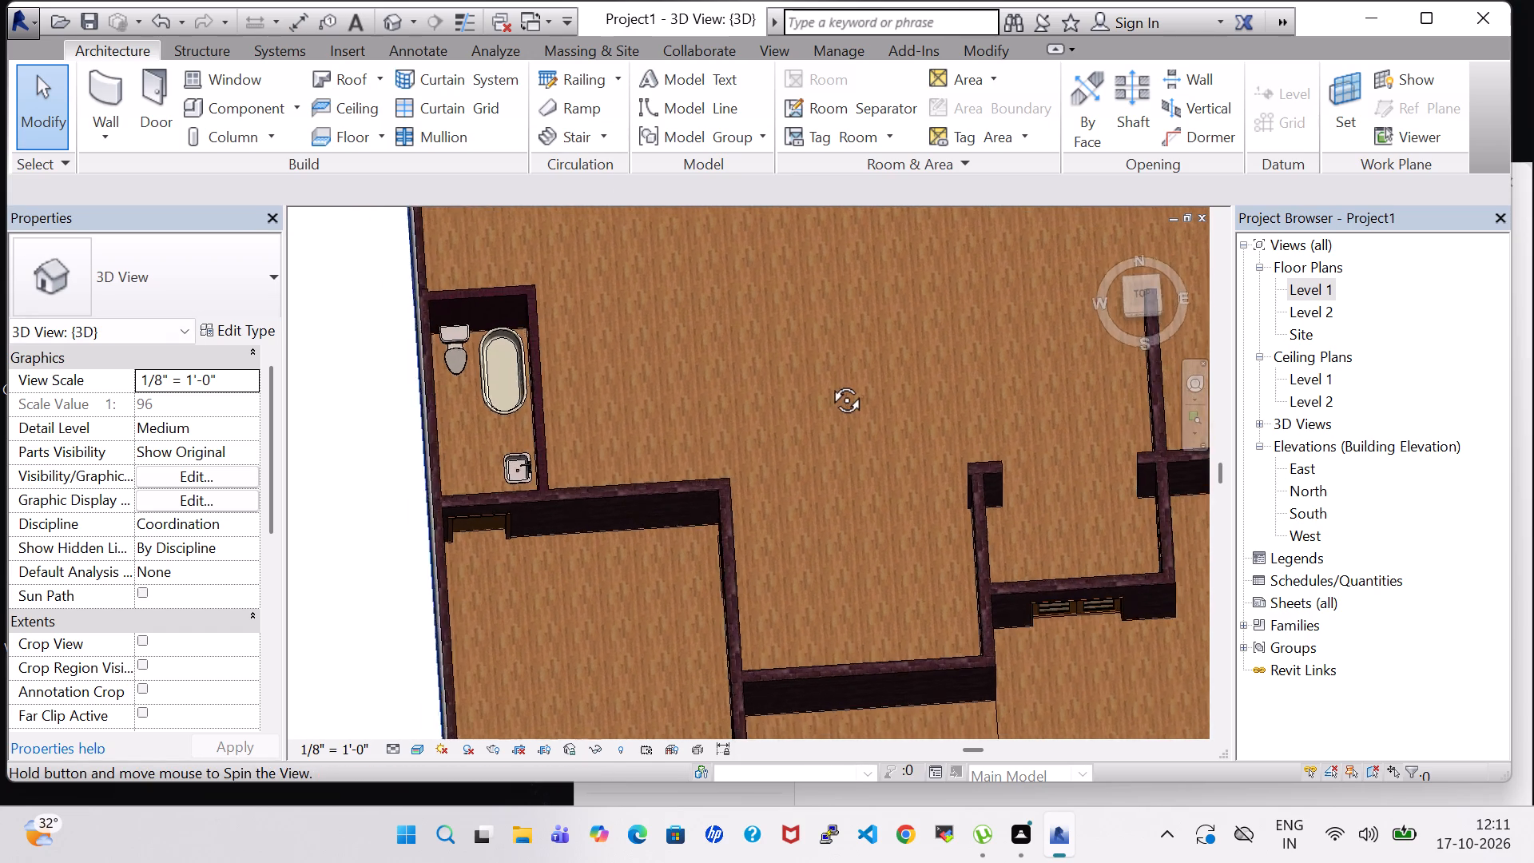
shift+middle_drag(829, 382, 821, 382)
scroll(610, 404, up, 7)
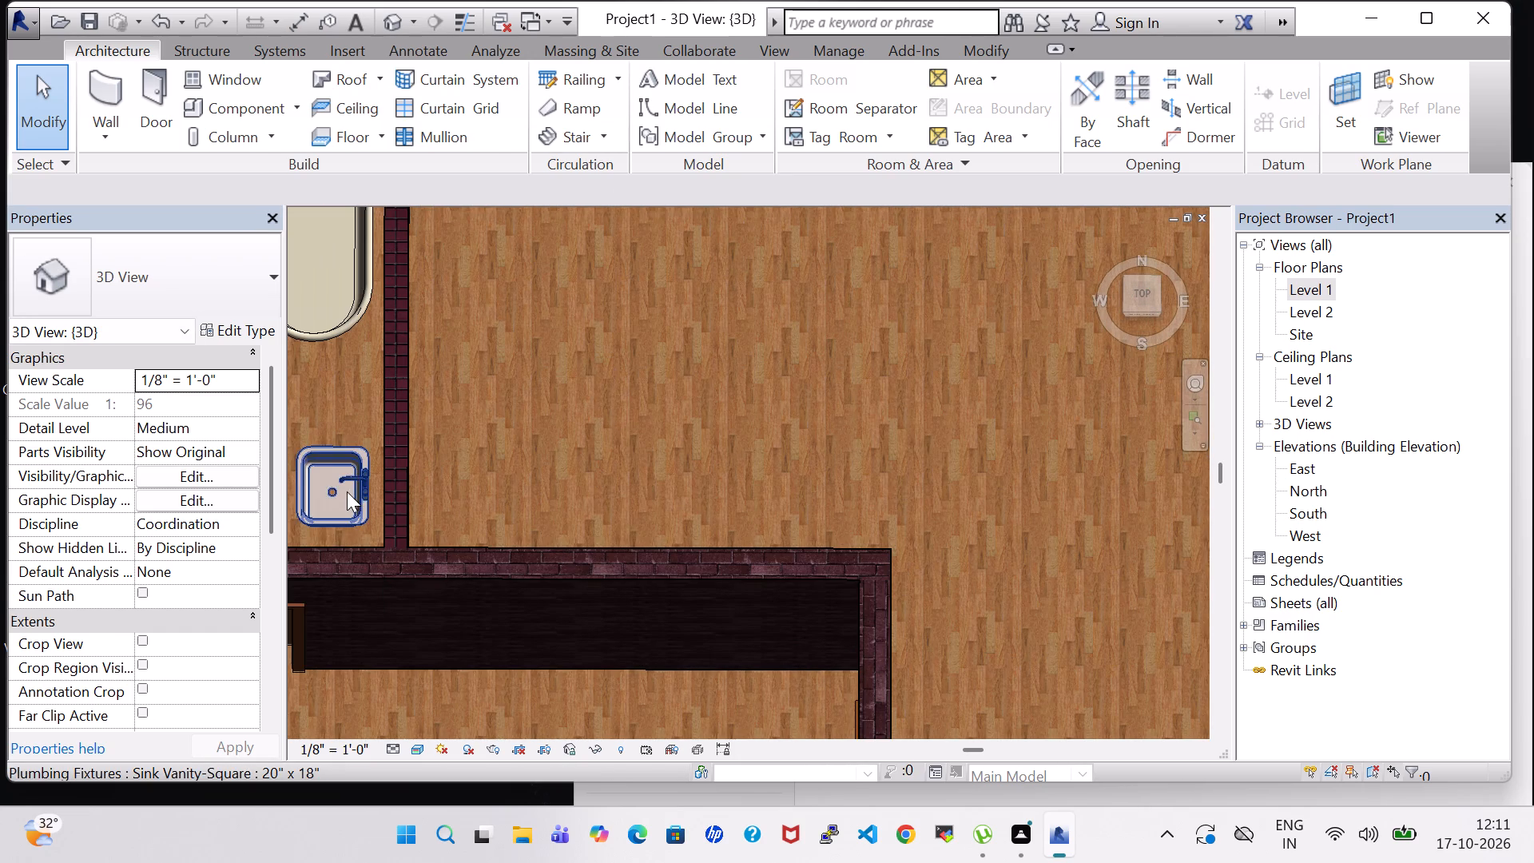
click(347, 491)
key(Right)
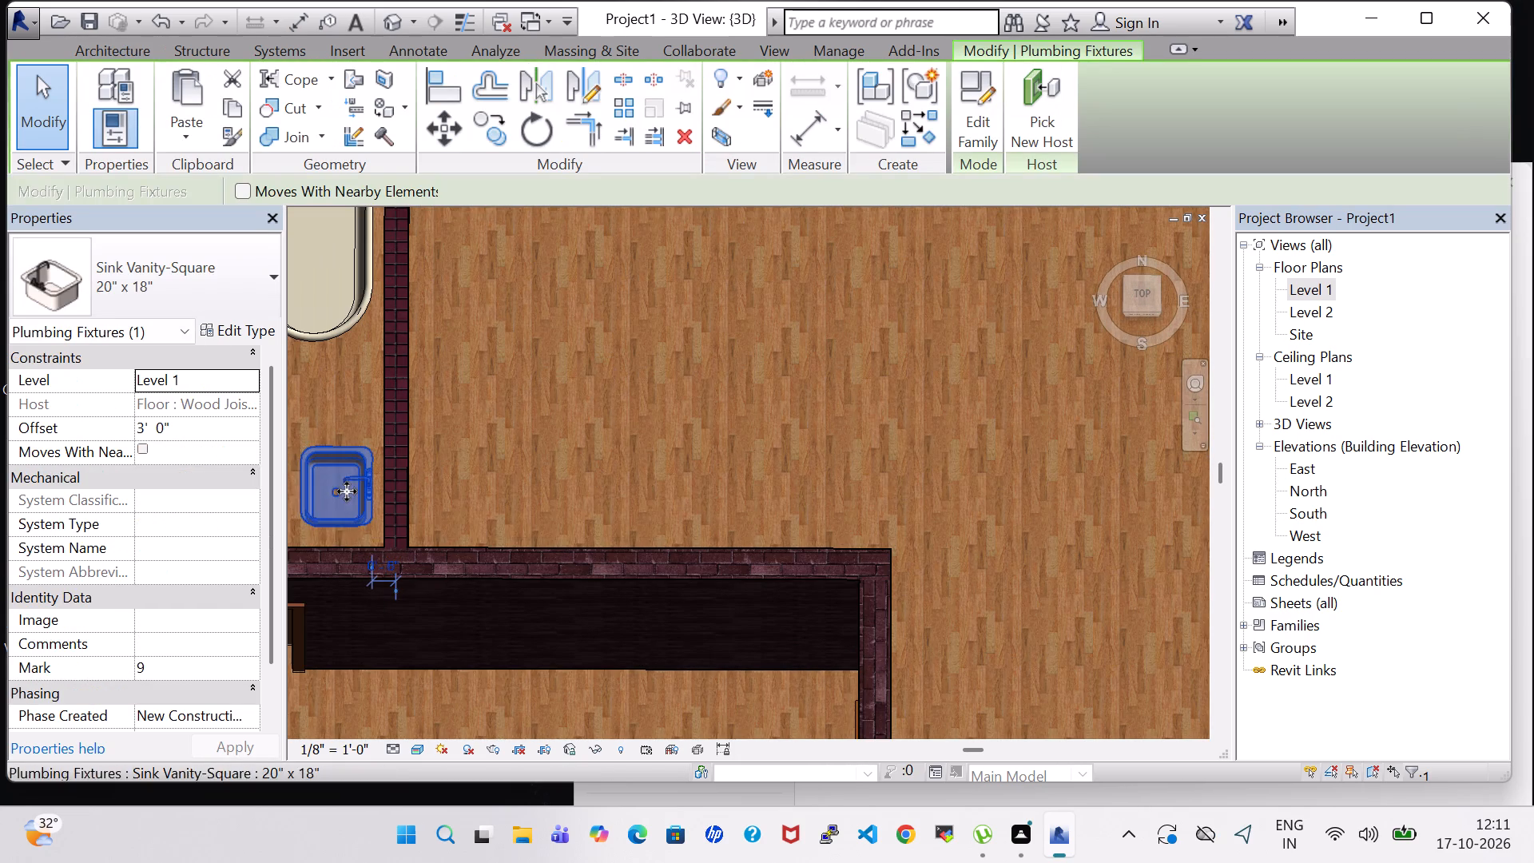
key(Right)
key(Right)
key(Right)
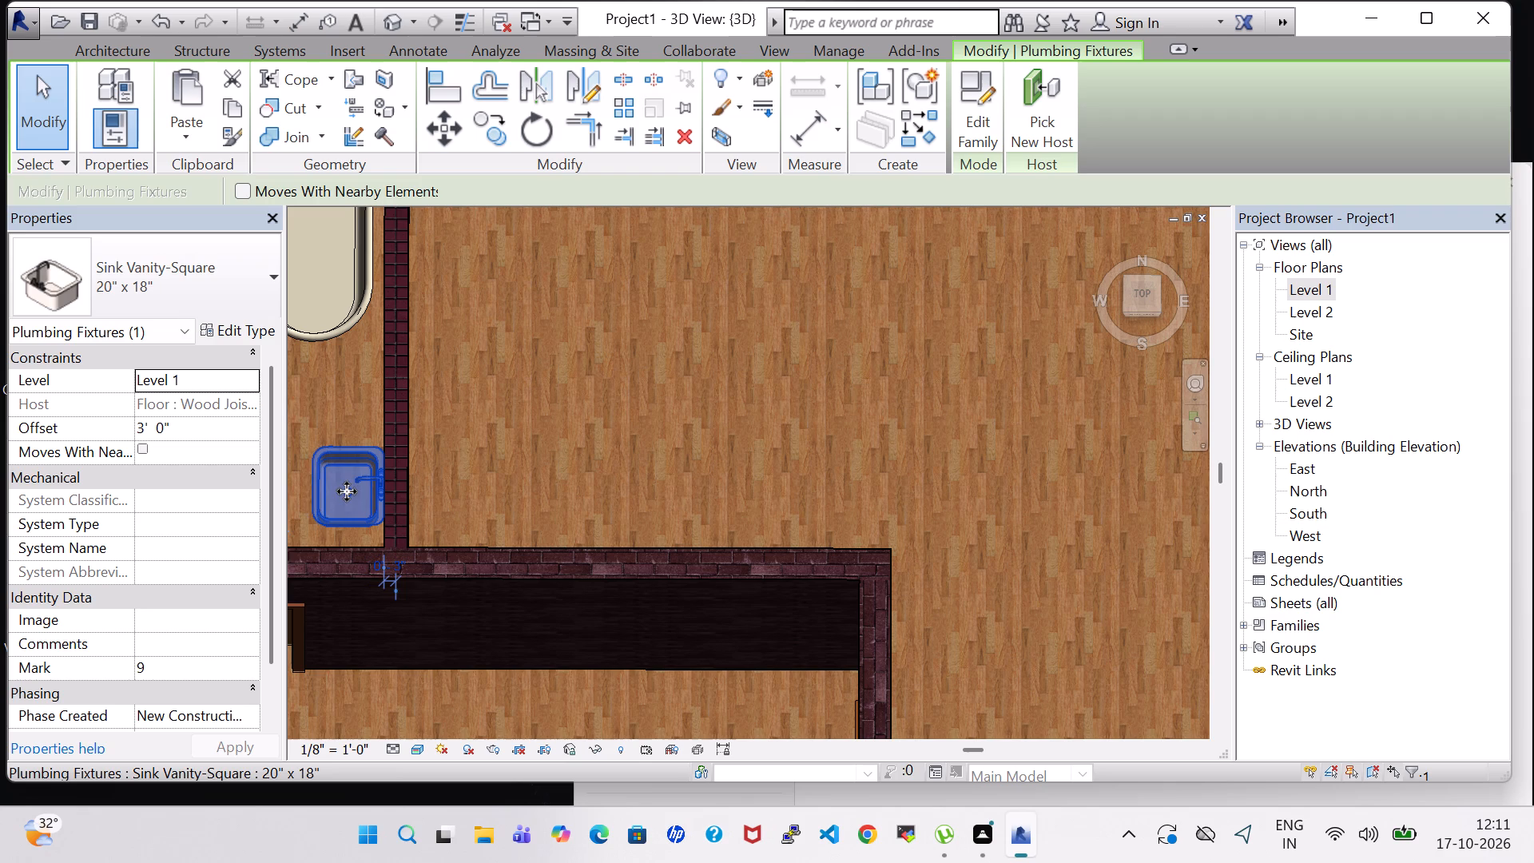
Examine the furnished baths, bedrooms and open areas around the house in the 3D view.
shift+middle_drag(437, 390, 513, 385)
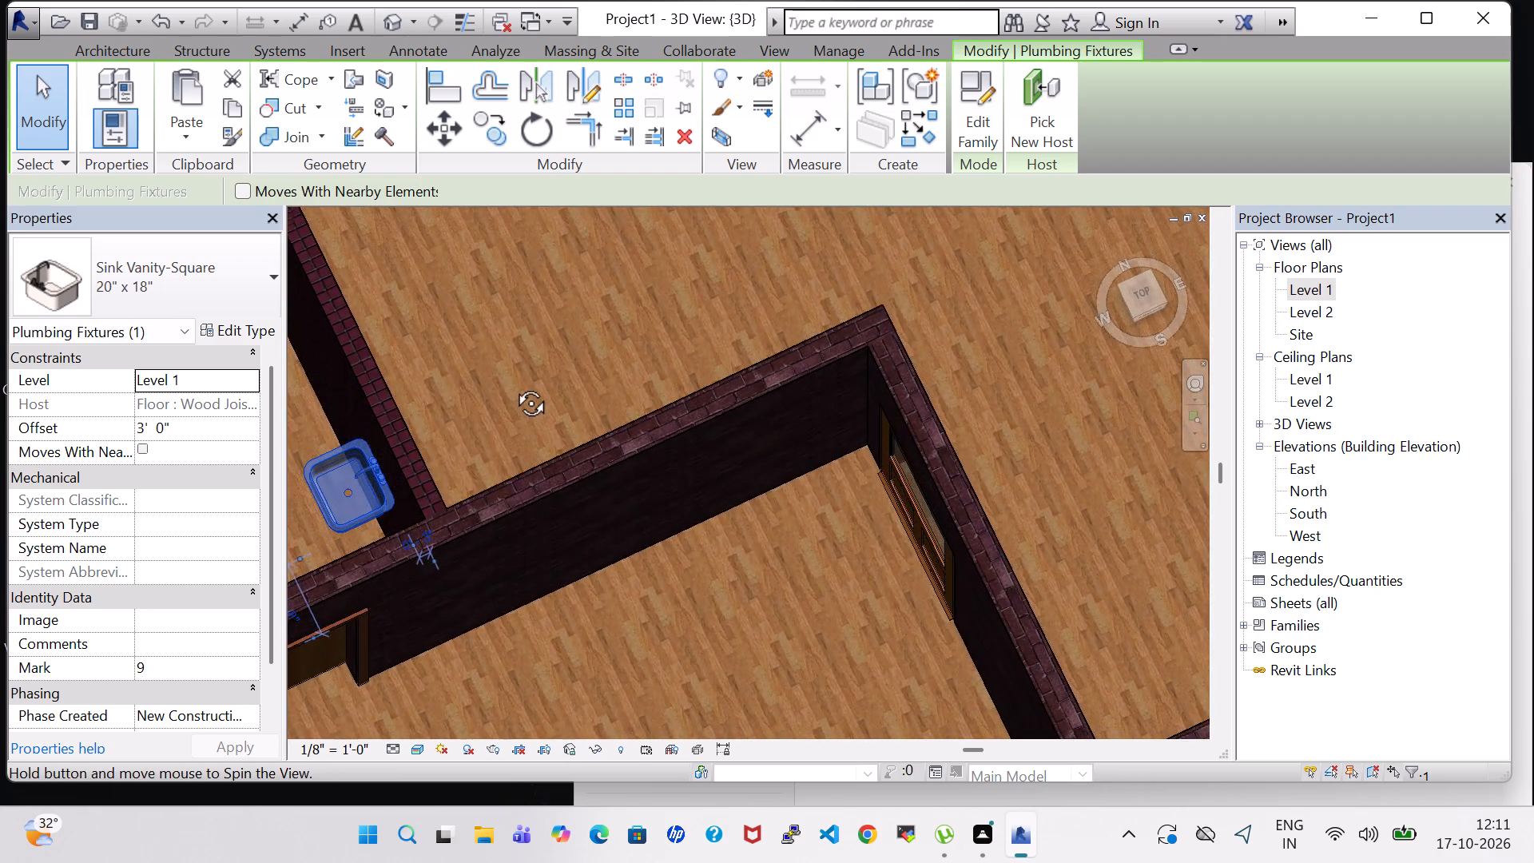
shift+middle_drag(513, 385, 387, 429)
middle_drag(884, 406, 427, 417)
scroll(436, 417, down, 6)
middle_drag(854, 364, 824, 376)
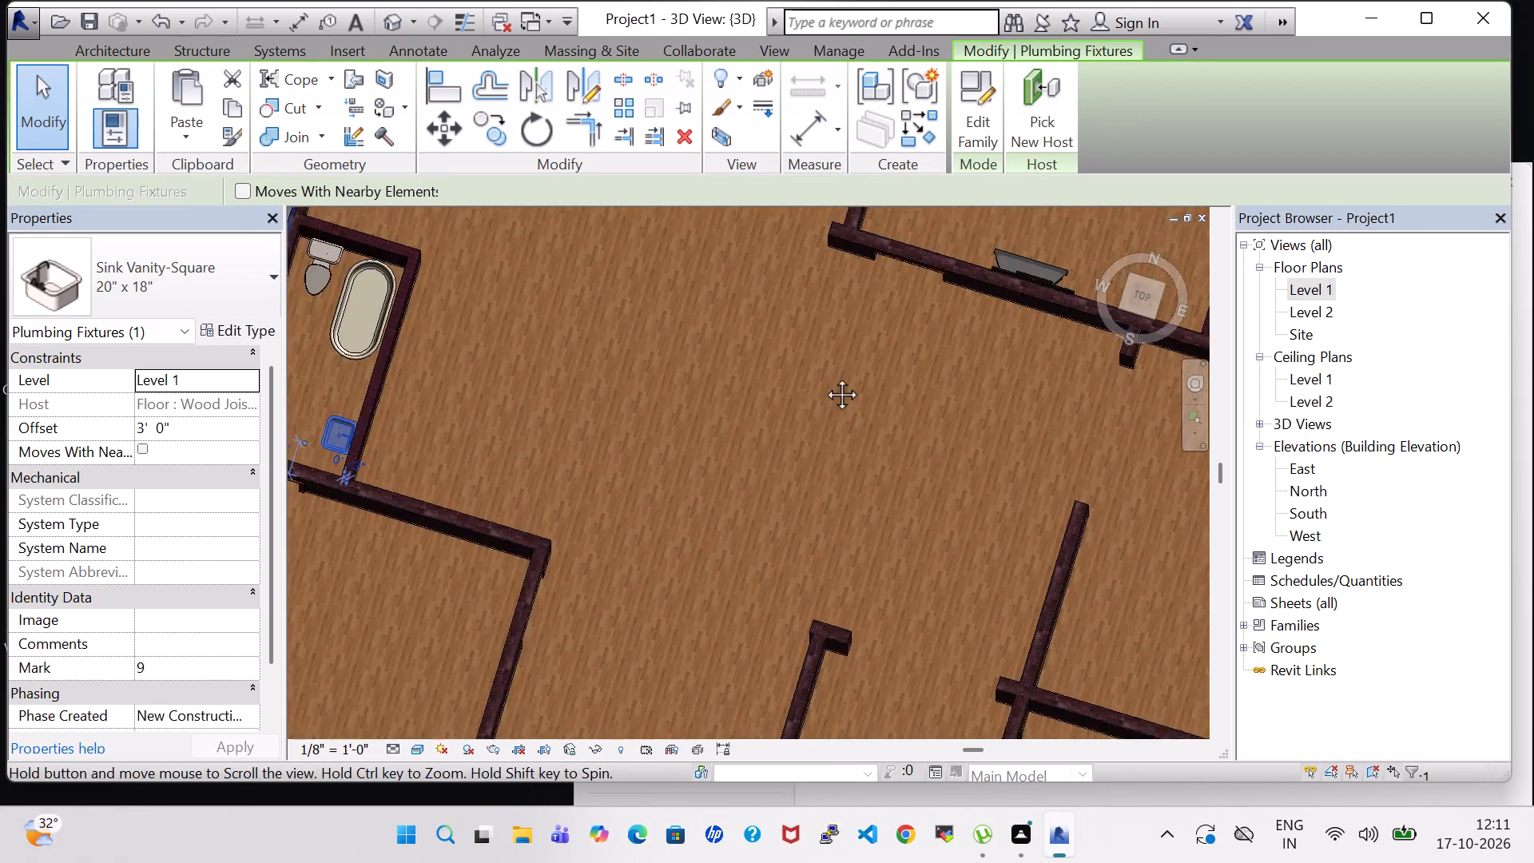
middle_drag(824, 376, 487, 536)
middle_drag(896, 493, 948, 576)
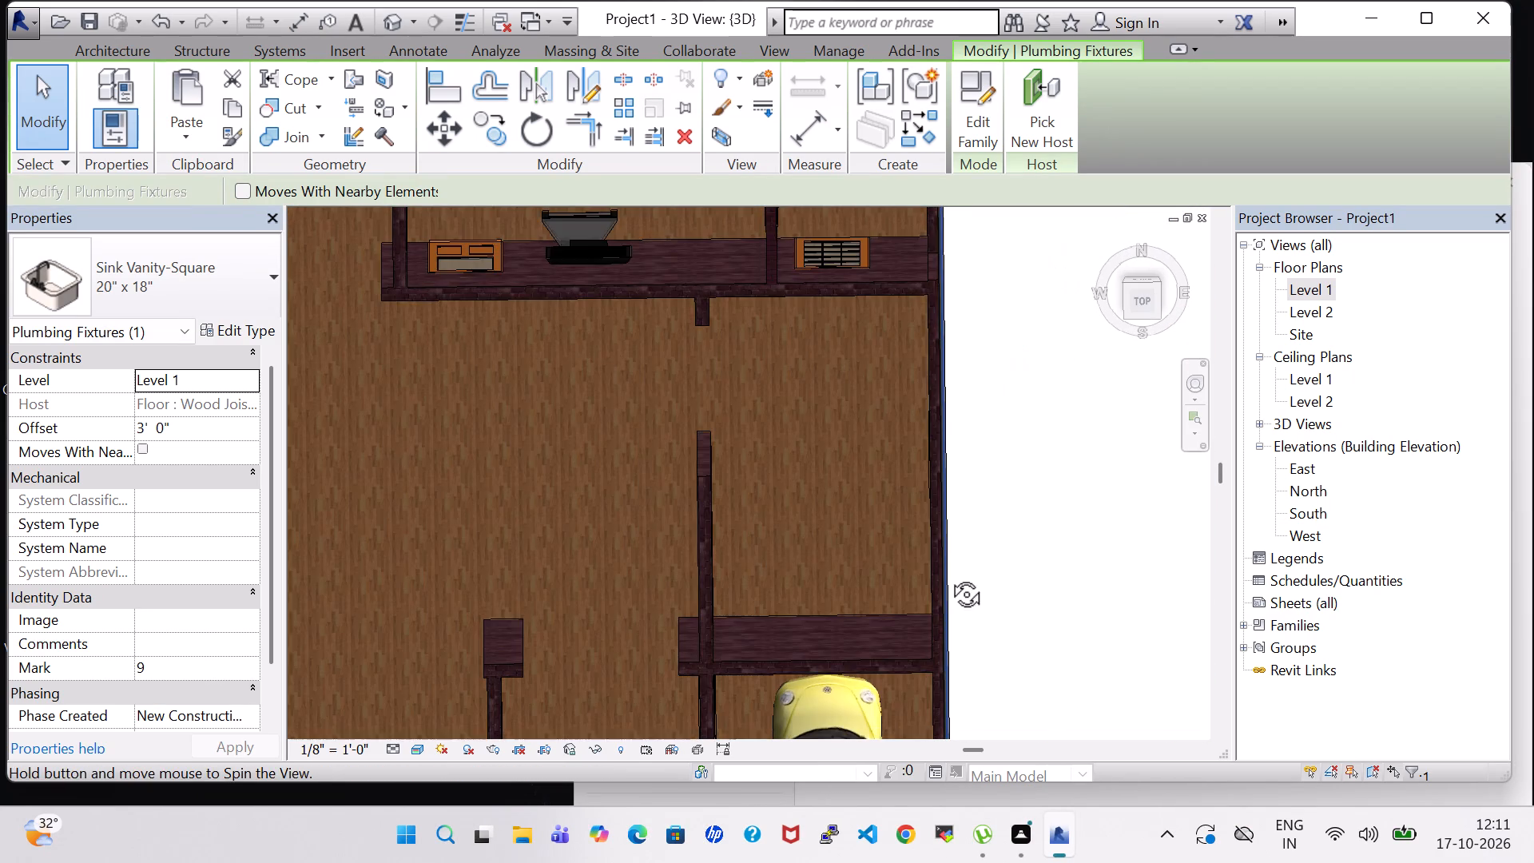
middle_drag(948, 576, 948, 571)
middle_drag(886, 428, 846, 738)
shift+middle_drag(973, 419, 976, 340)
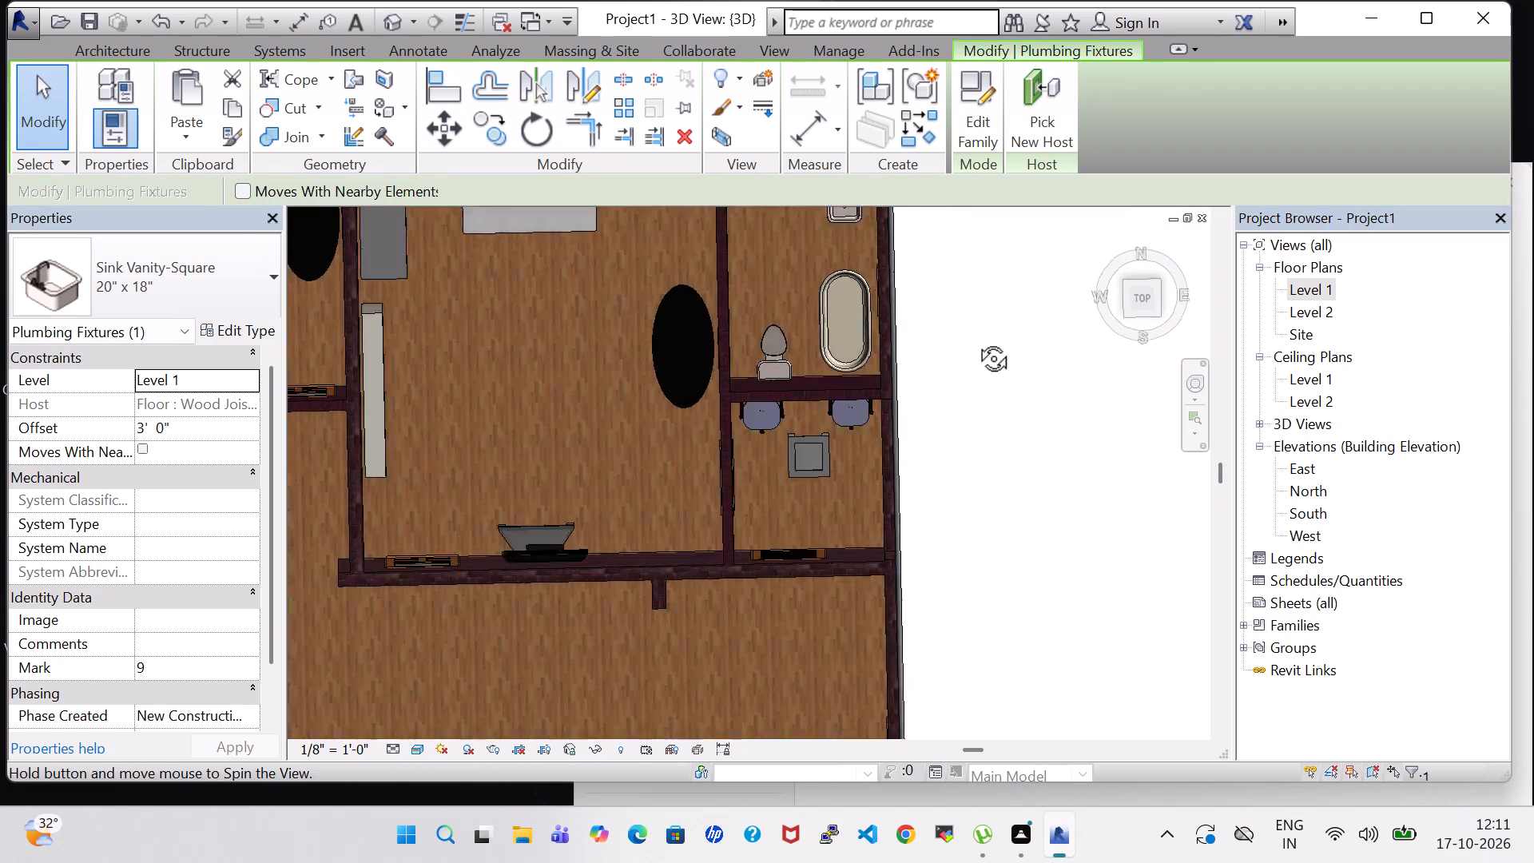
shift+middle_drag(976, 340, 969, 276)
middle_drag(969, 276, 969, 408)
shift+scroll(969, 408, up, 4)
scroll(963, 414, up, 7)
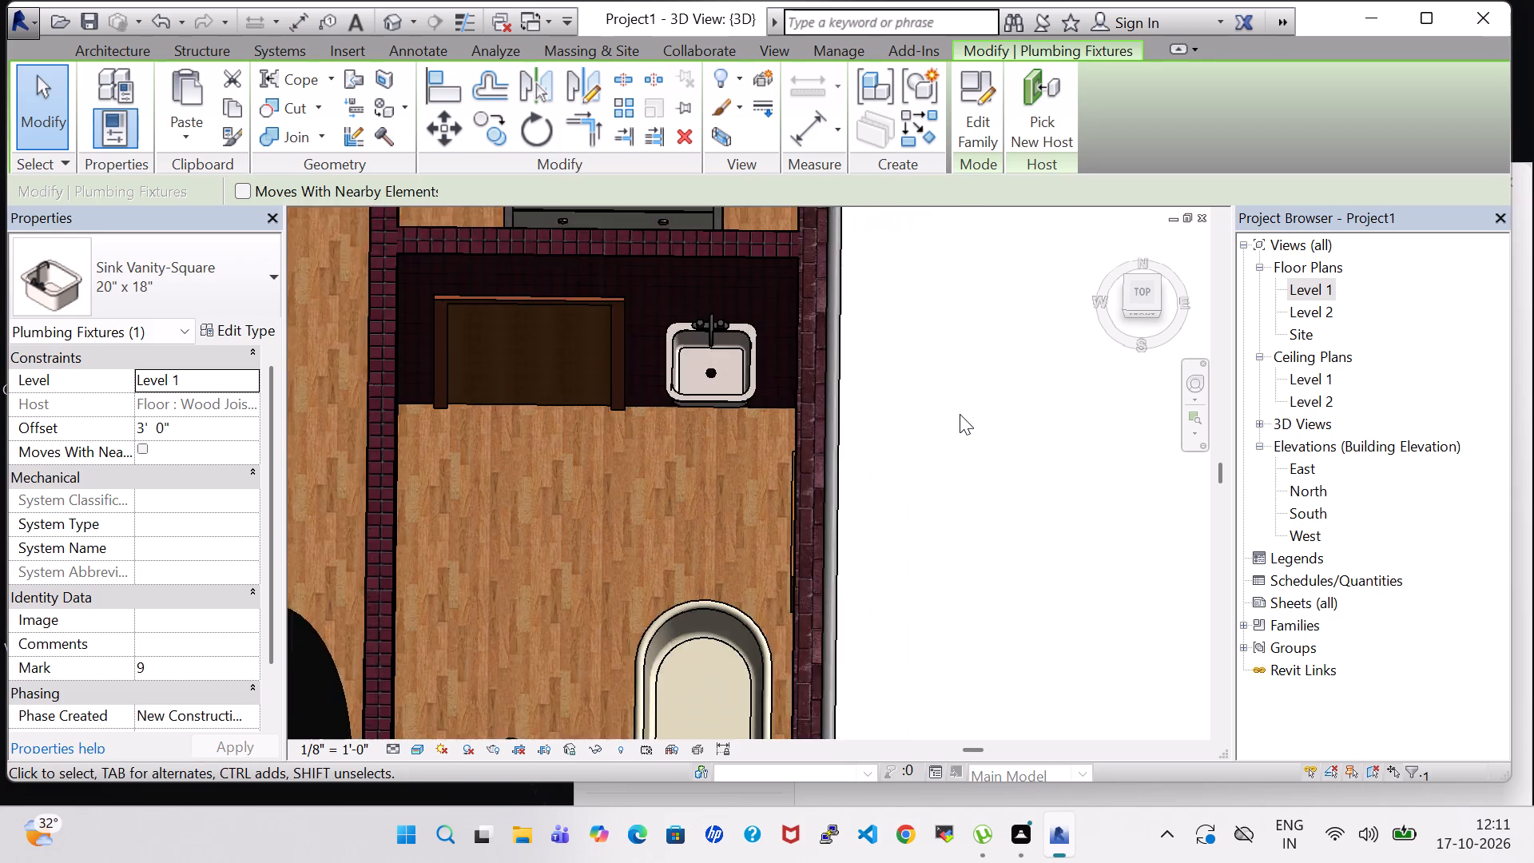
scroll(960, 414, up, 1)
middle_drag(948, 414, 1070, 552)
scroll(1032, 542, down, 8)
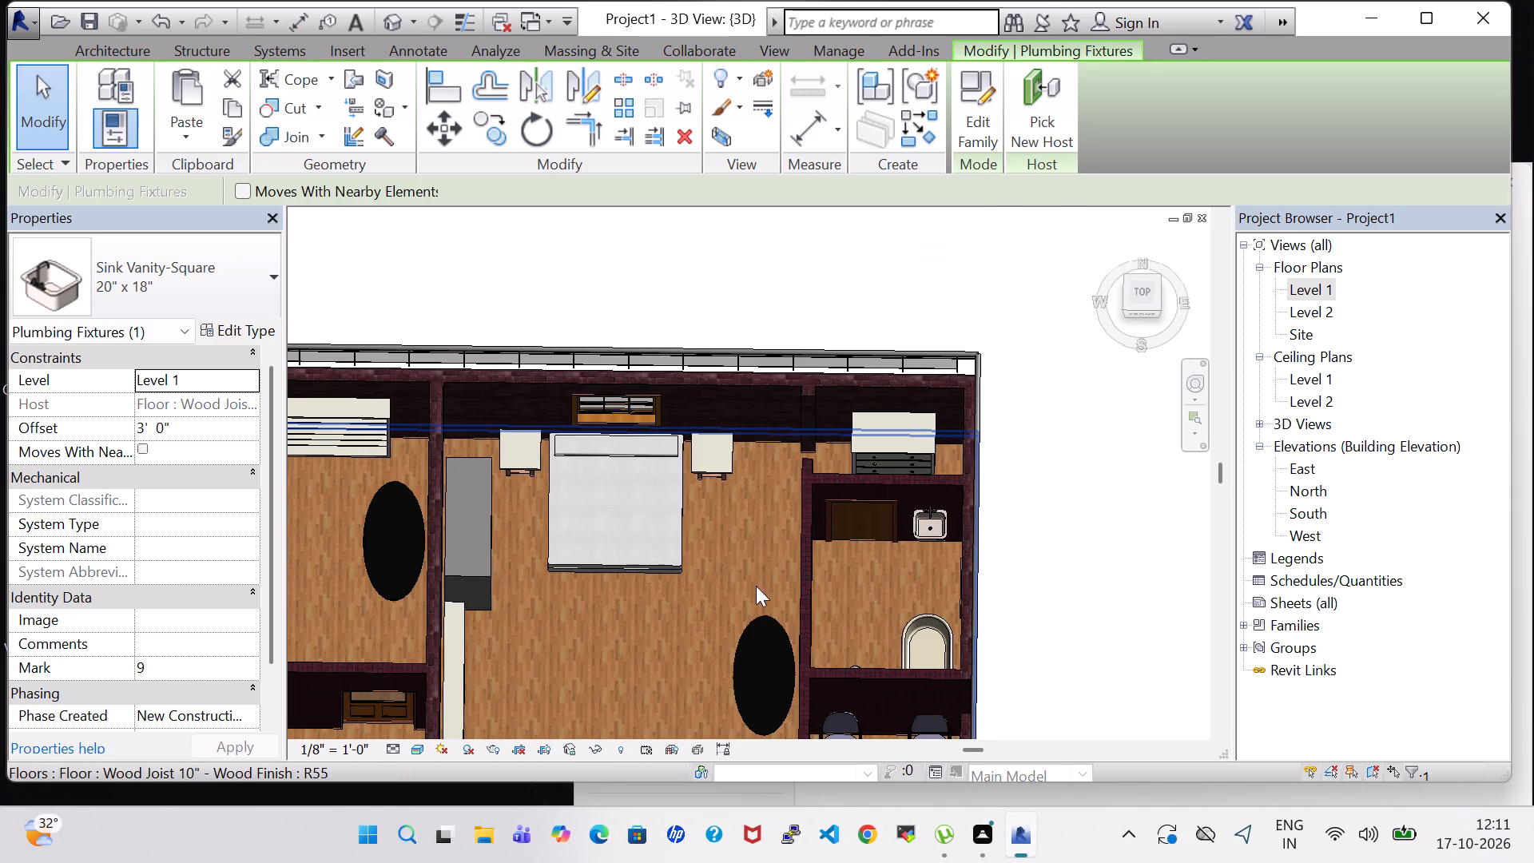
middle_drag(756, 586, 955, 540)
scroll(964, 539, down, 5)
scroll(515, 652, up, 10)
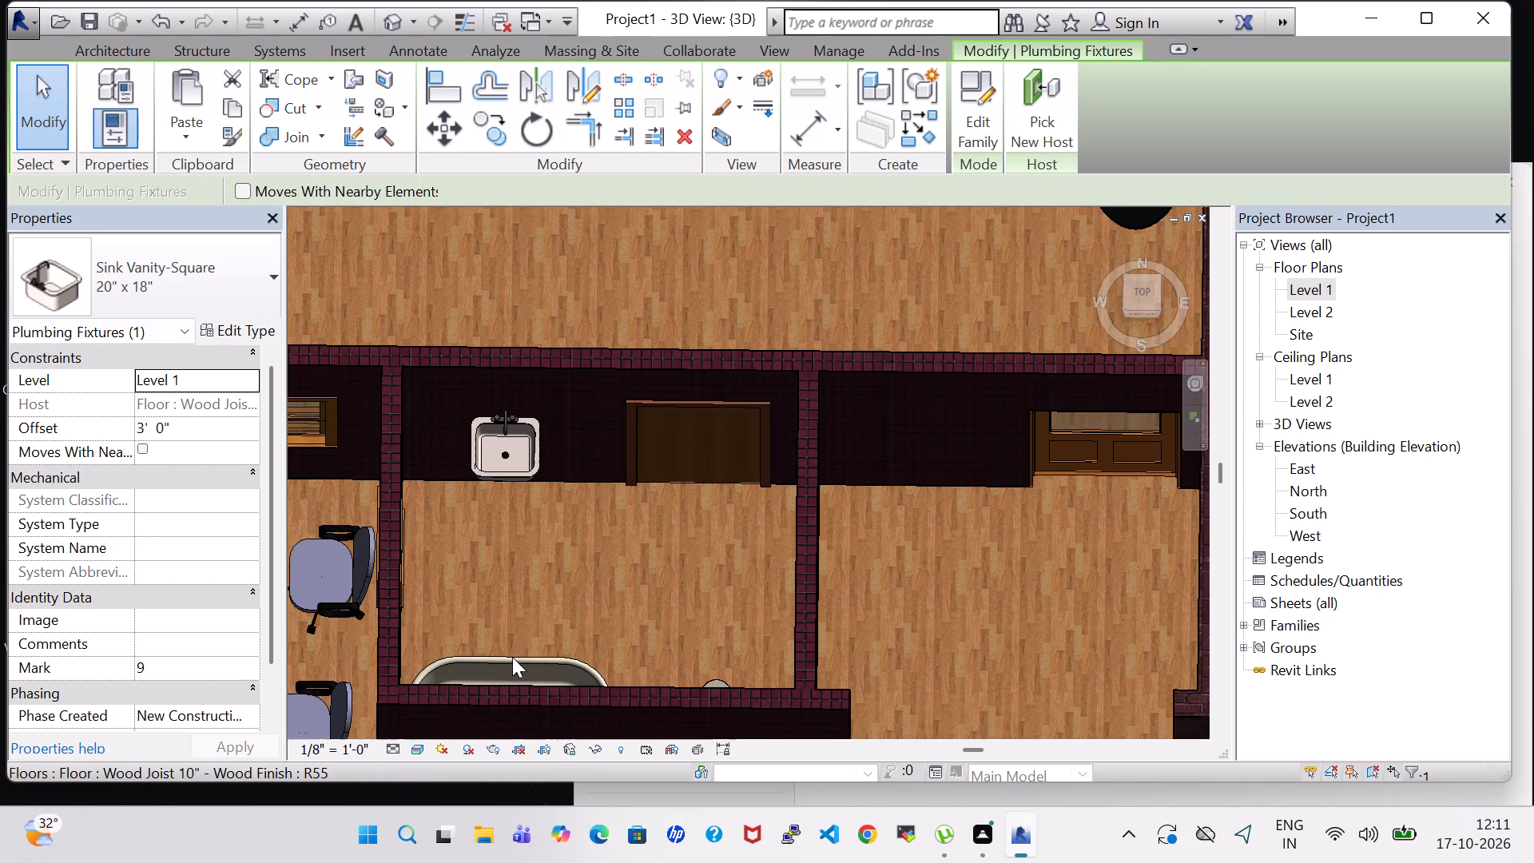
shift+middle_drag(567, 535, 586, 618)
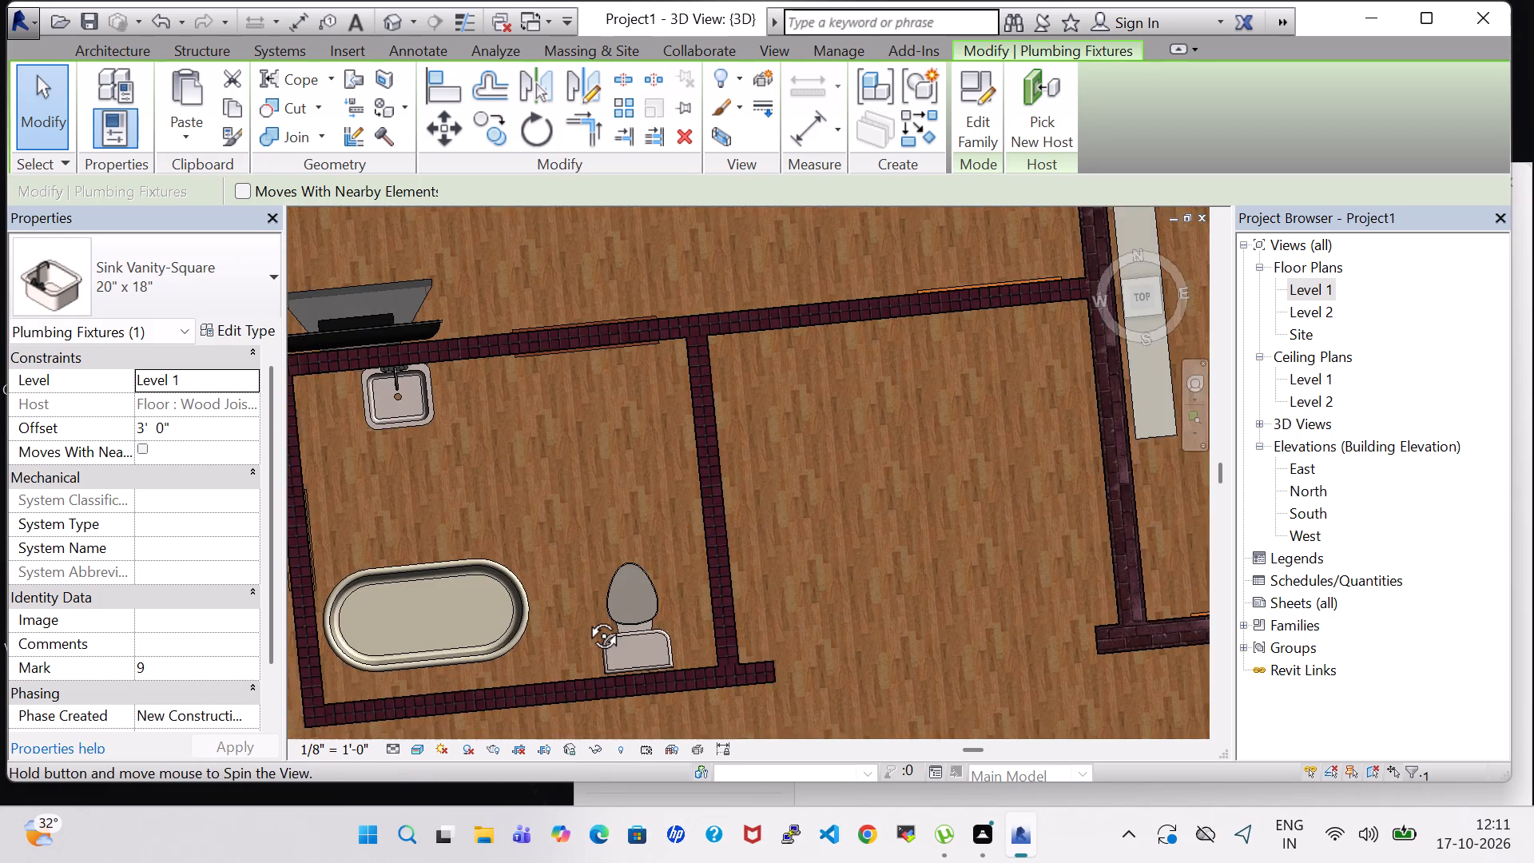
shift+middle_drag(586, 618, 581, 445)
scroll(611, 394, down, 11)
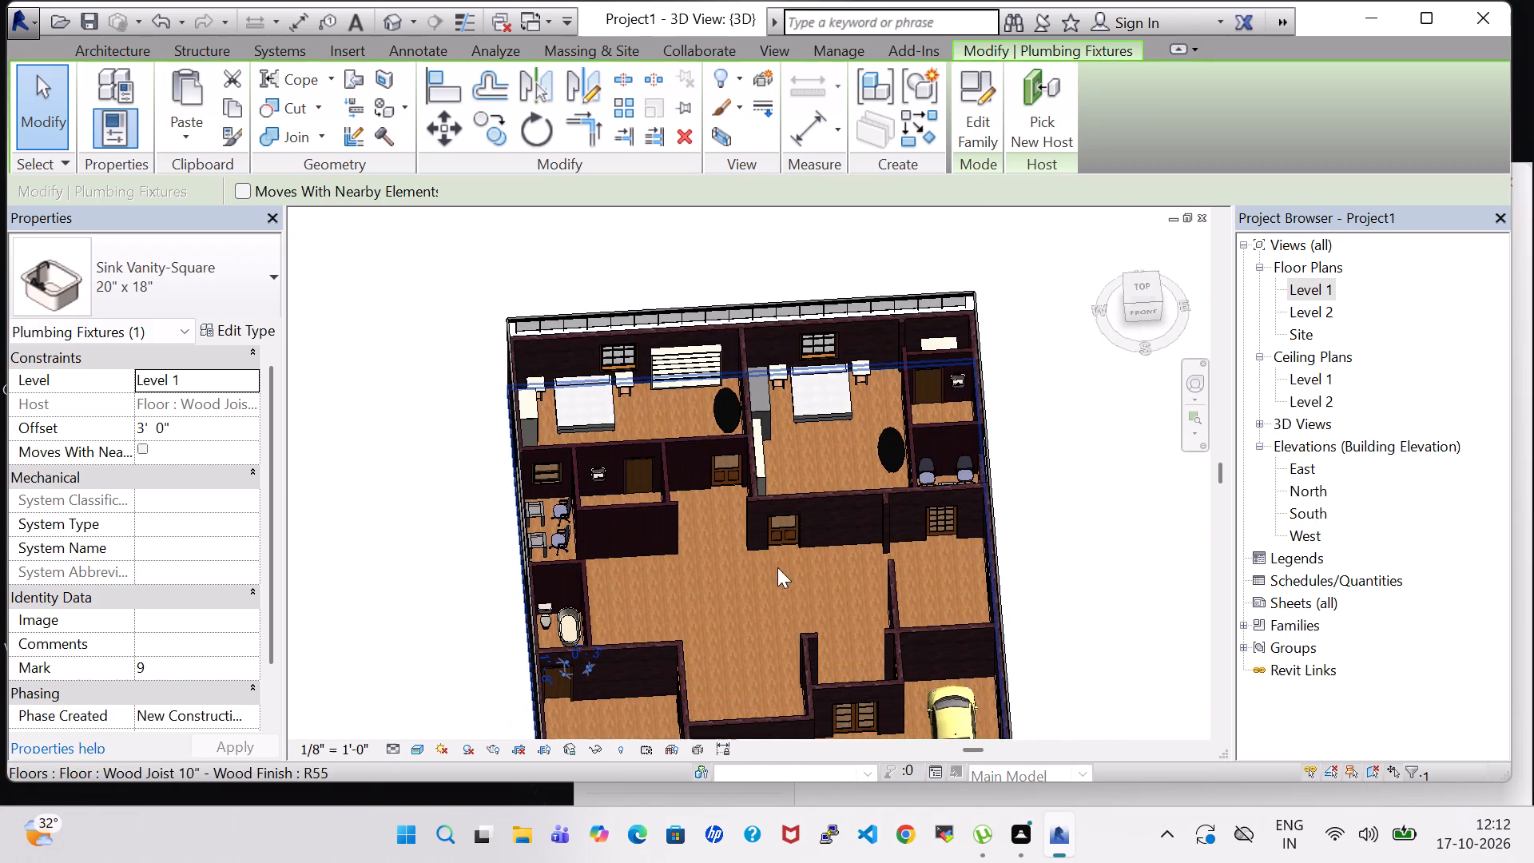
middle_drag(777, 567, 683, 476)
shift+middle_drag(1061, 533, 1015, 525)
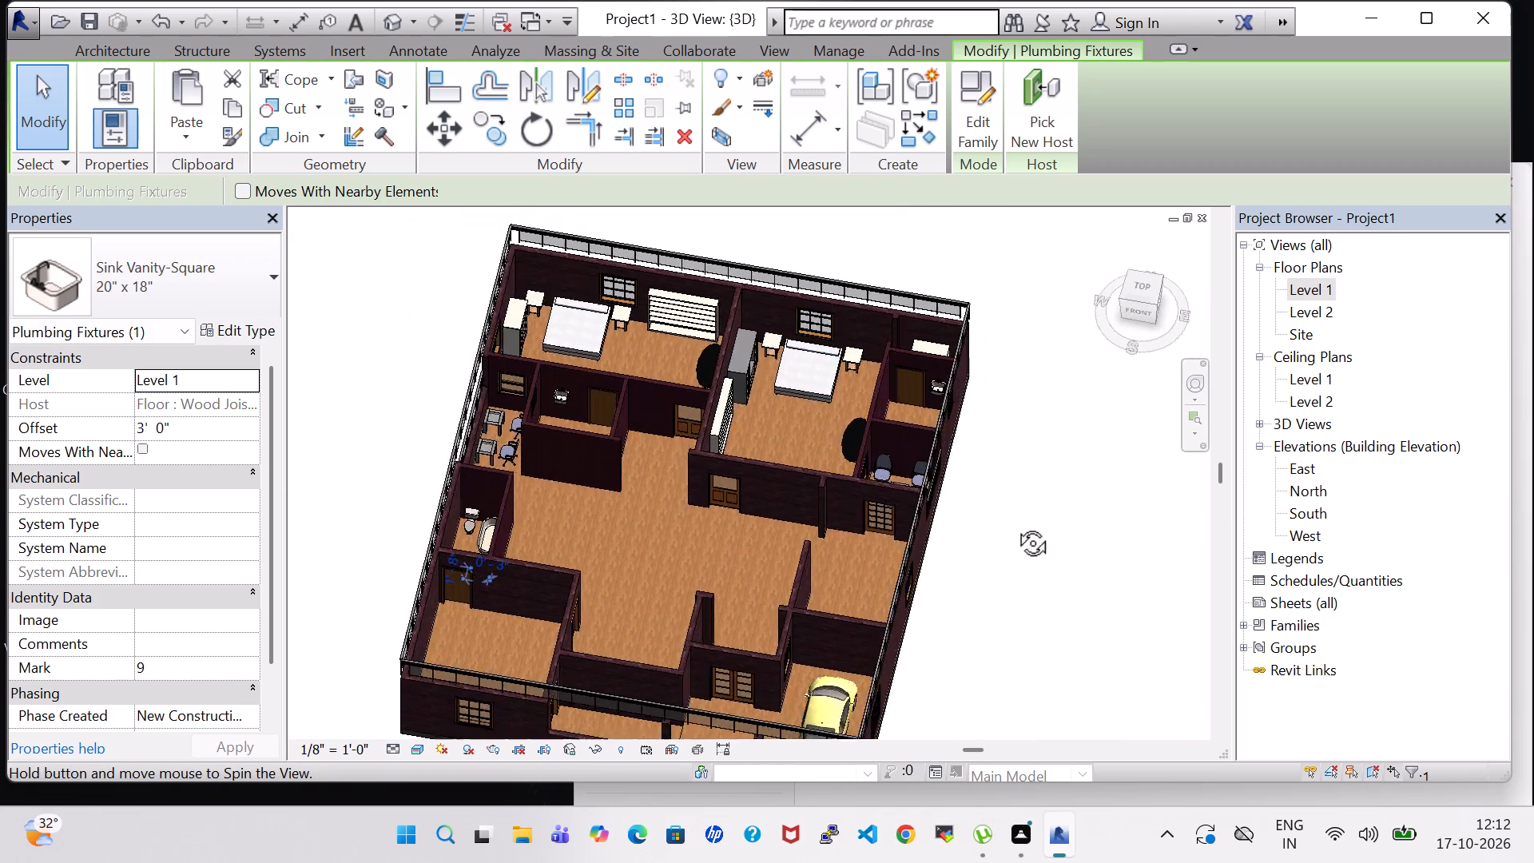
shift+middle_drag(1015, 525, 1052, 446)
In the Level 1 floor plan, load the Sofa-Corbu family from the library's Furniture, Seating folder for component placement.
double_click(1311, 288)
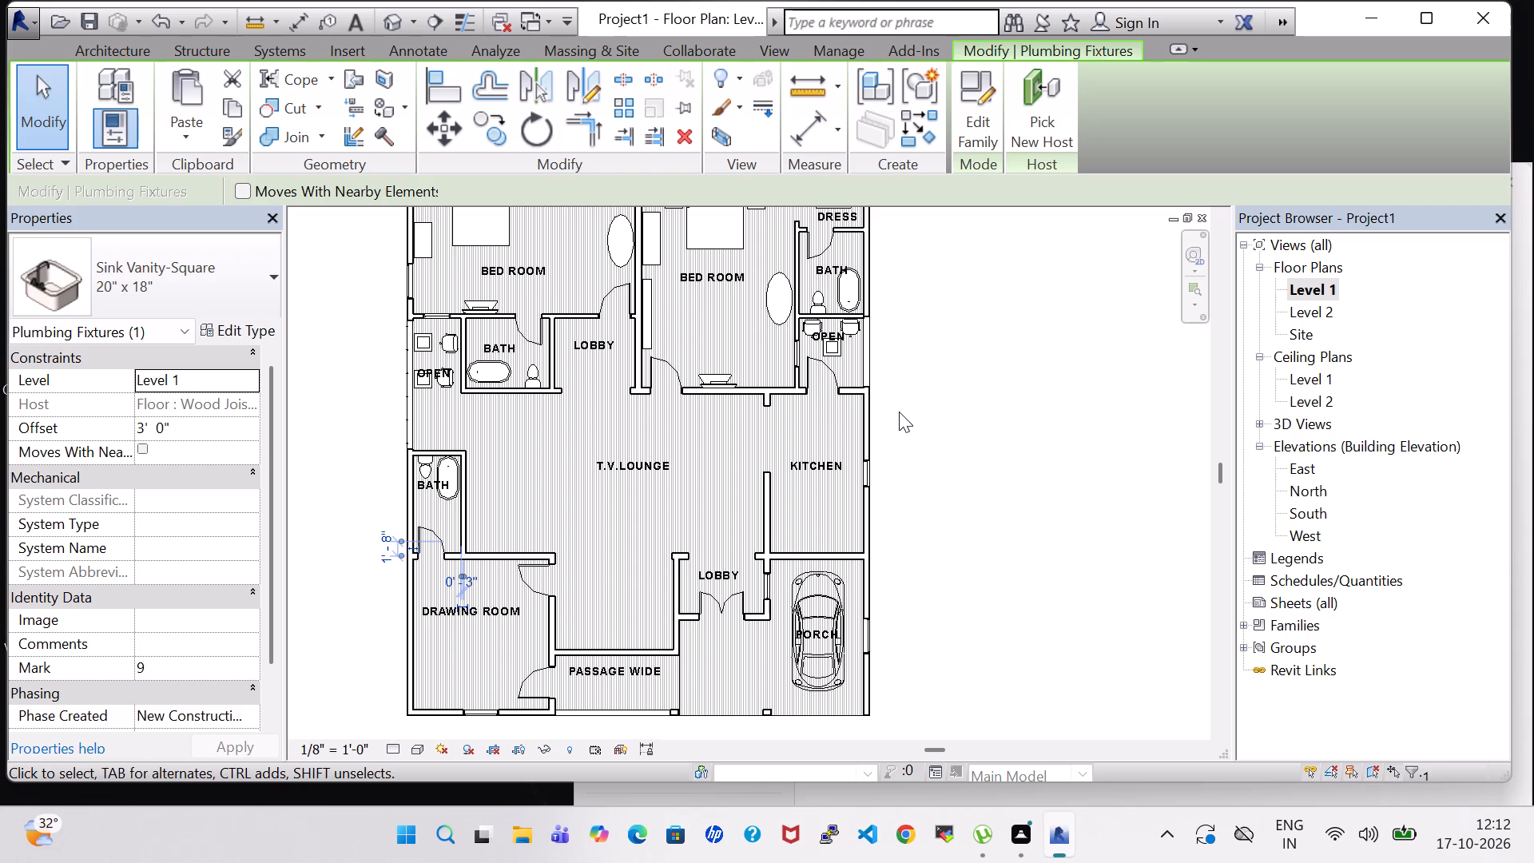
middle_drag(916, 417, 867, 401)
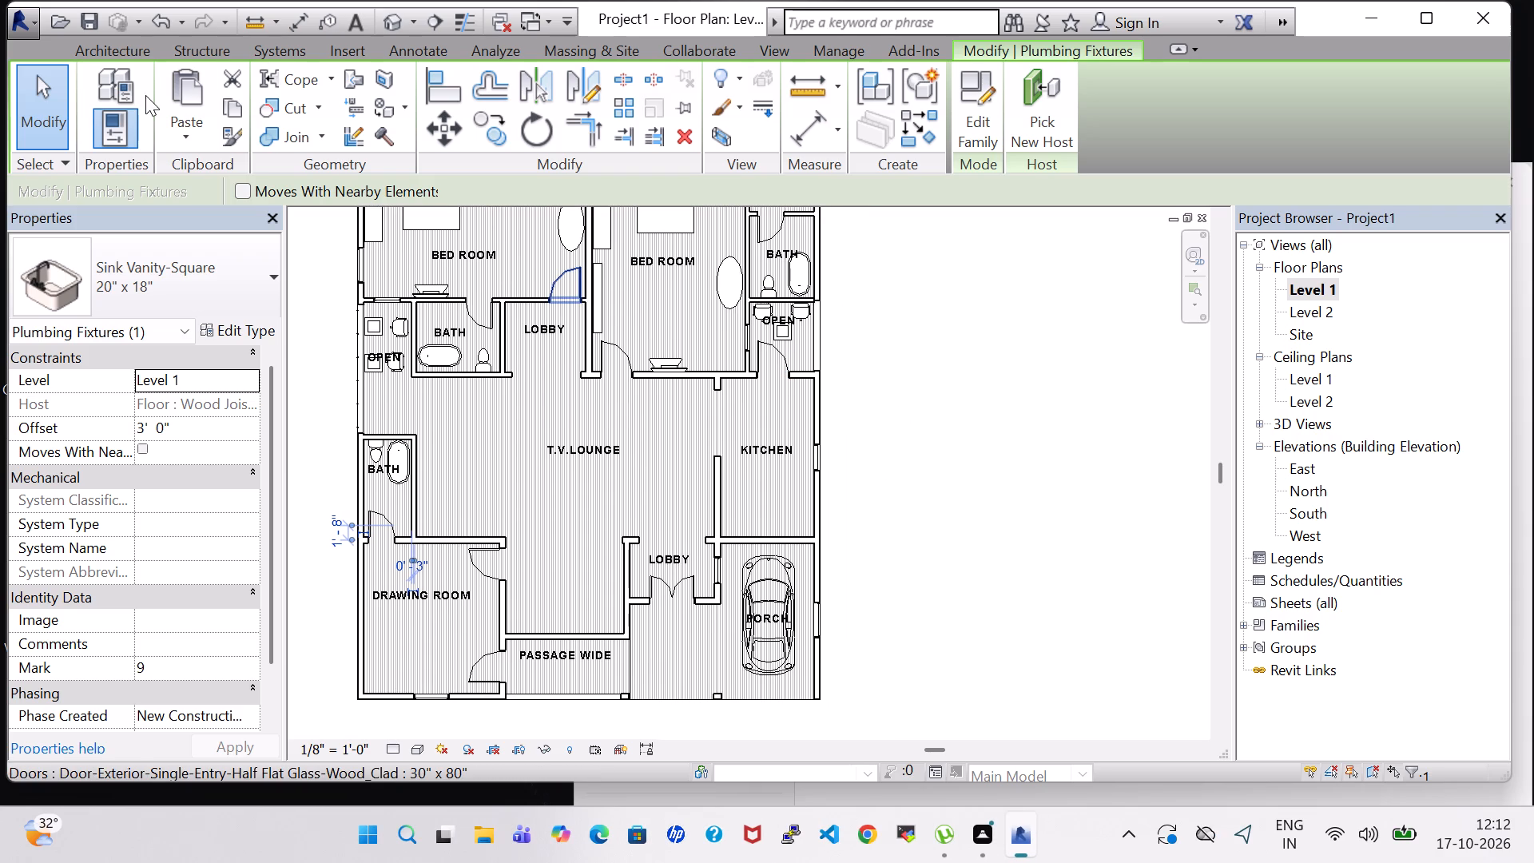
click(105, 49)
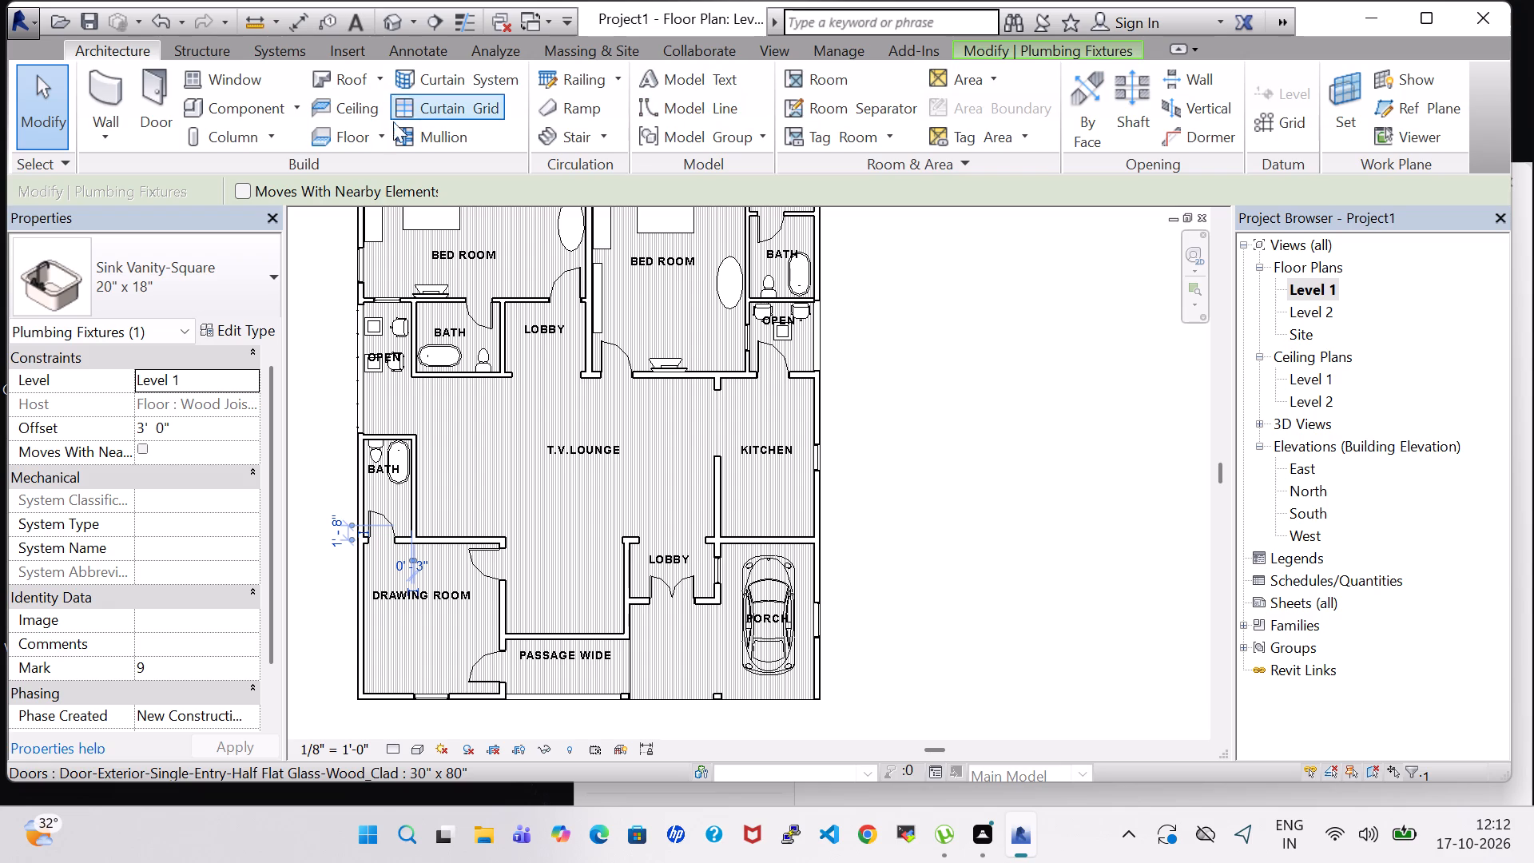
click(262, 110)
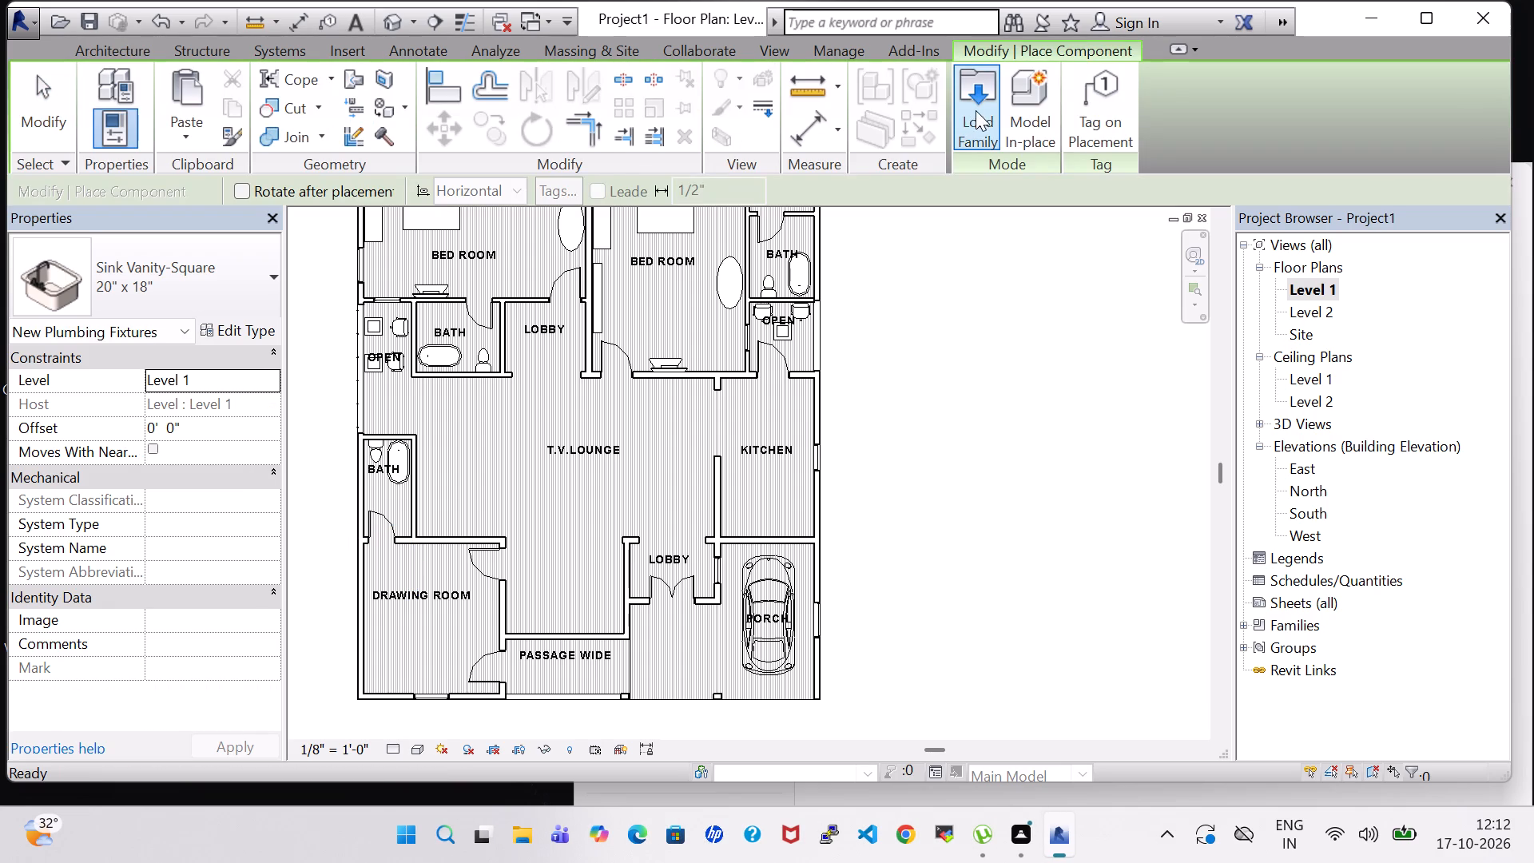
click(976, 110)
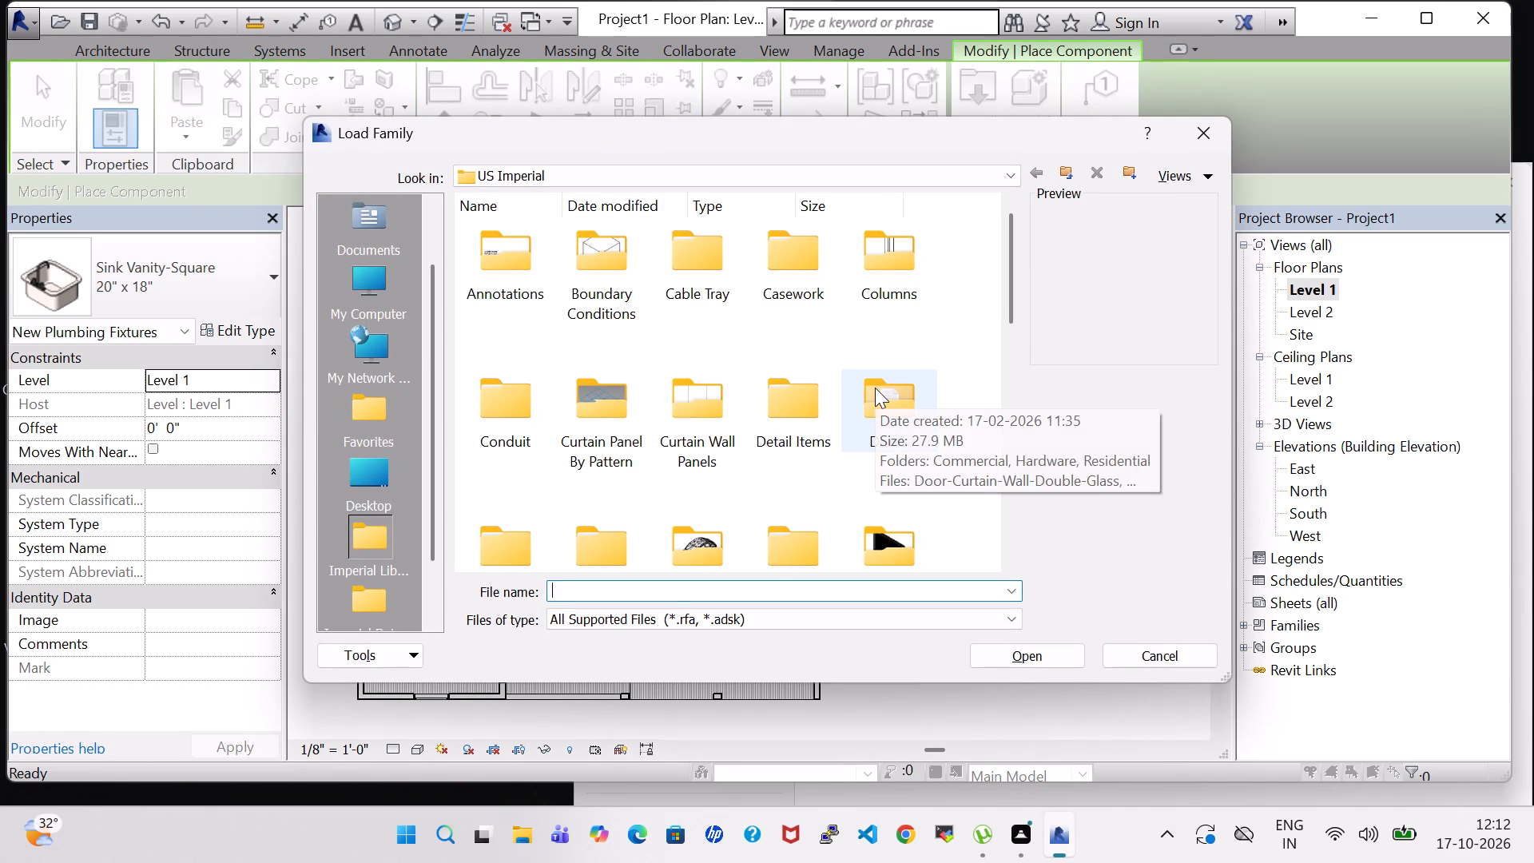
scroll(944, 440, down, 1)
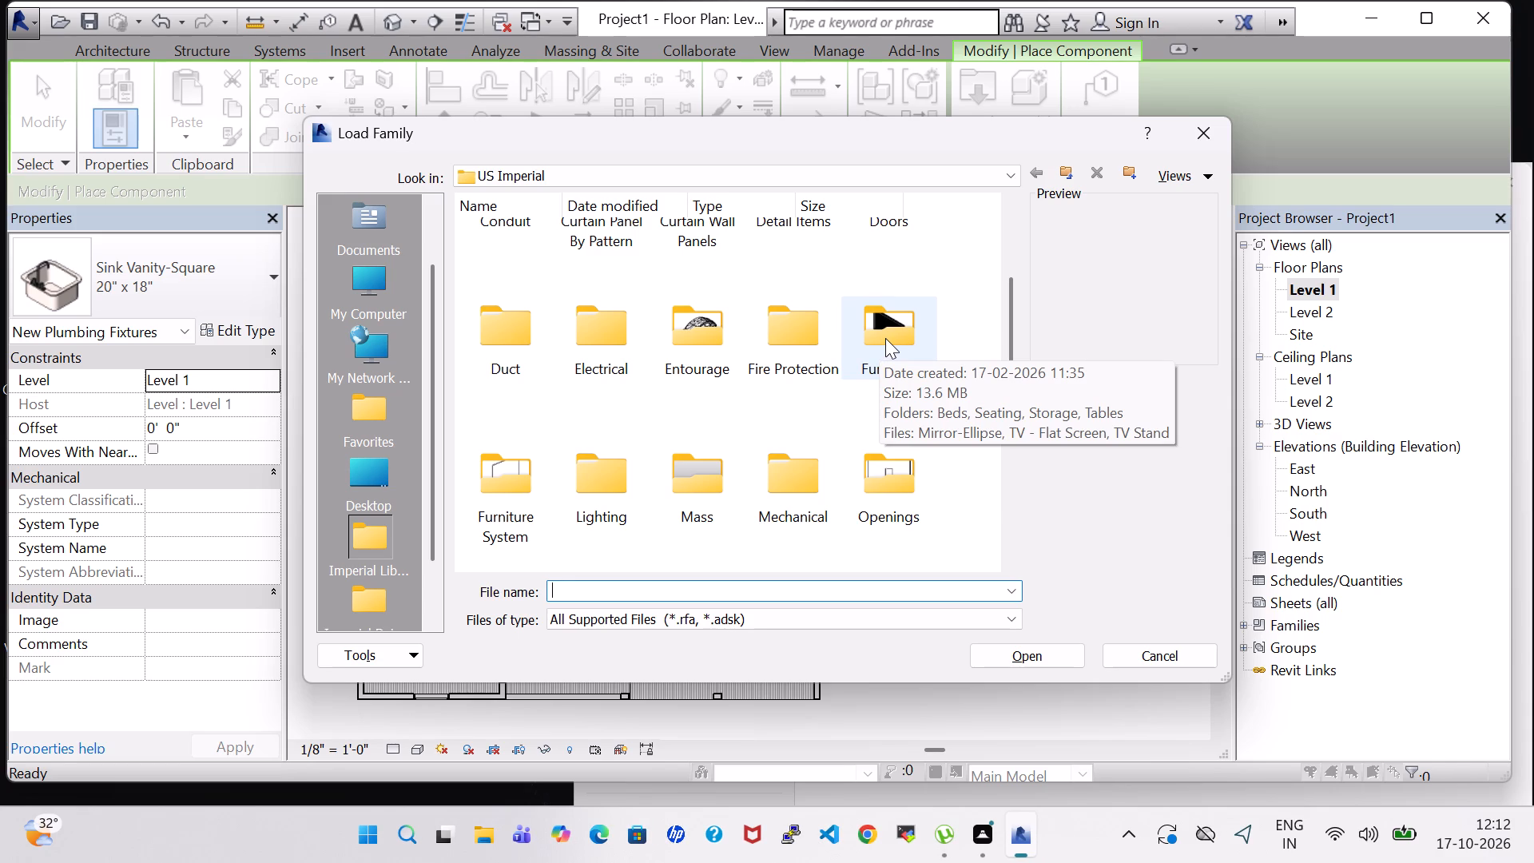
double_click(885, 338)
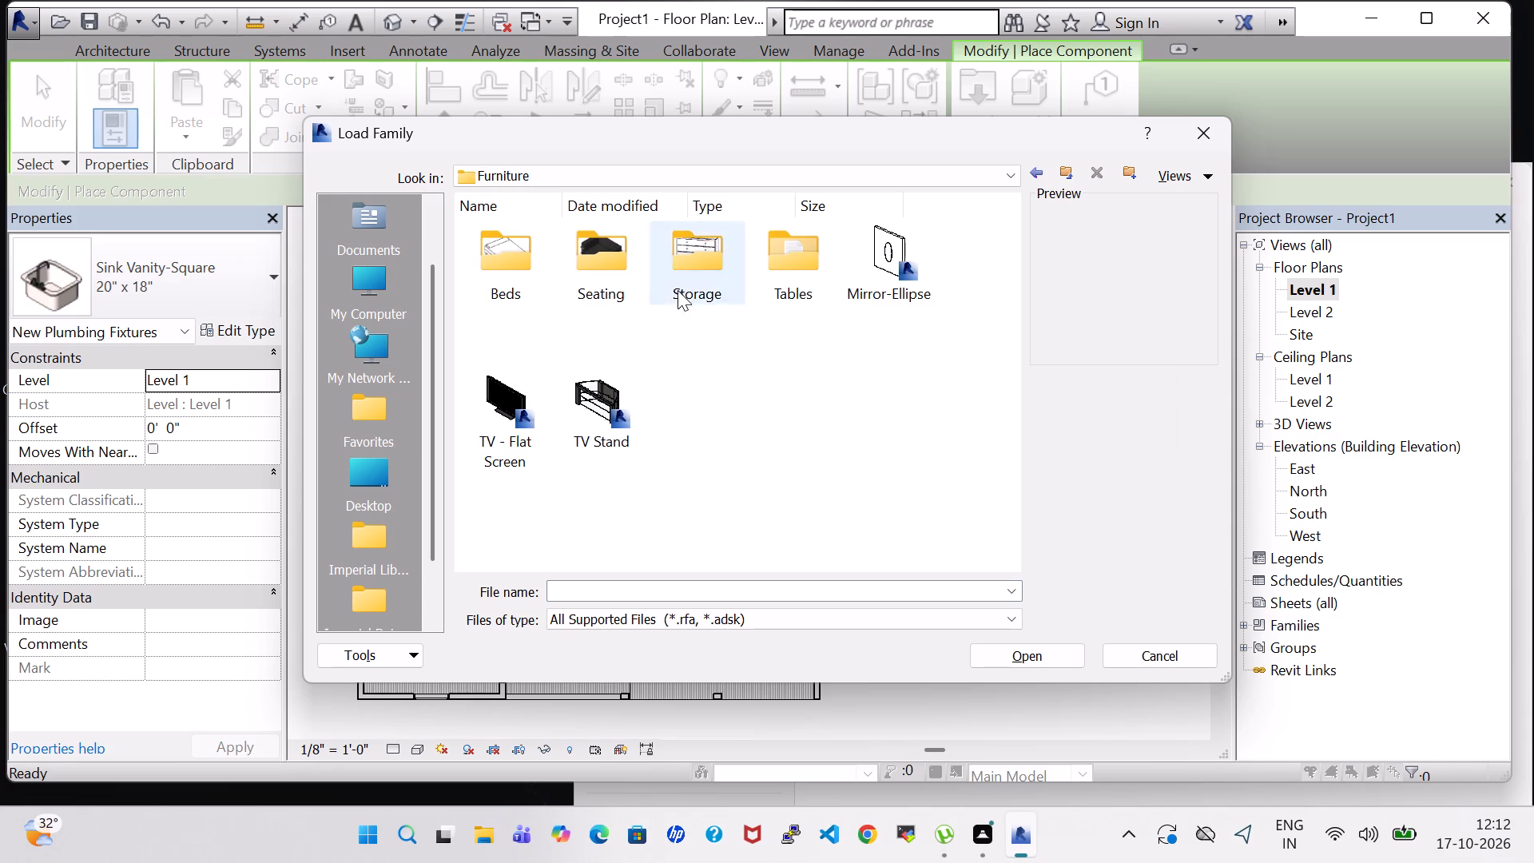
double_click(620, 273)
scroll(601, 366, down, 2)
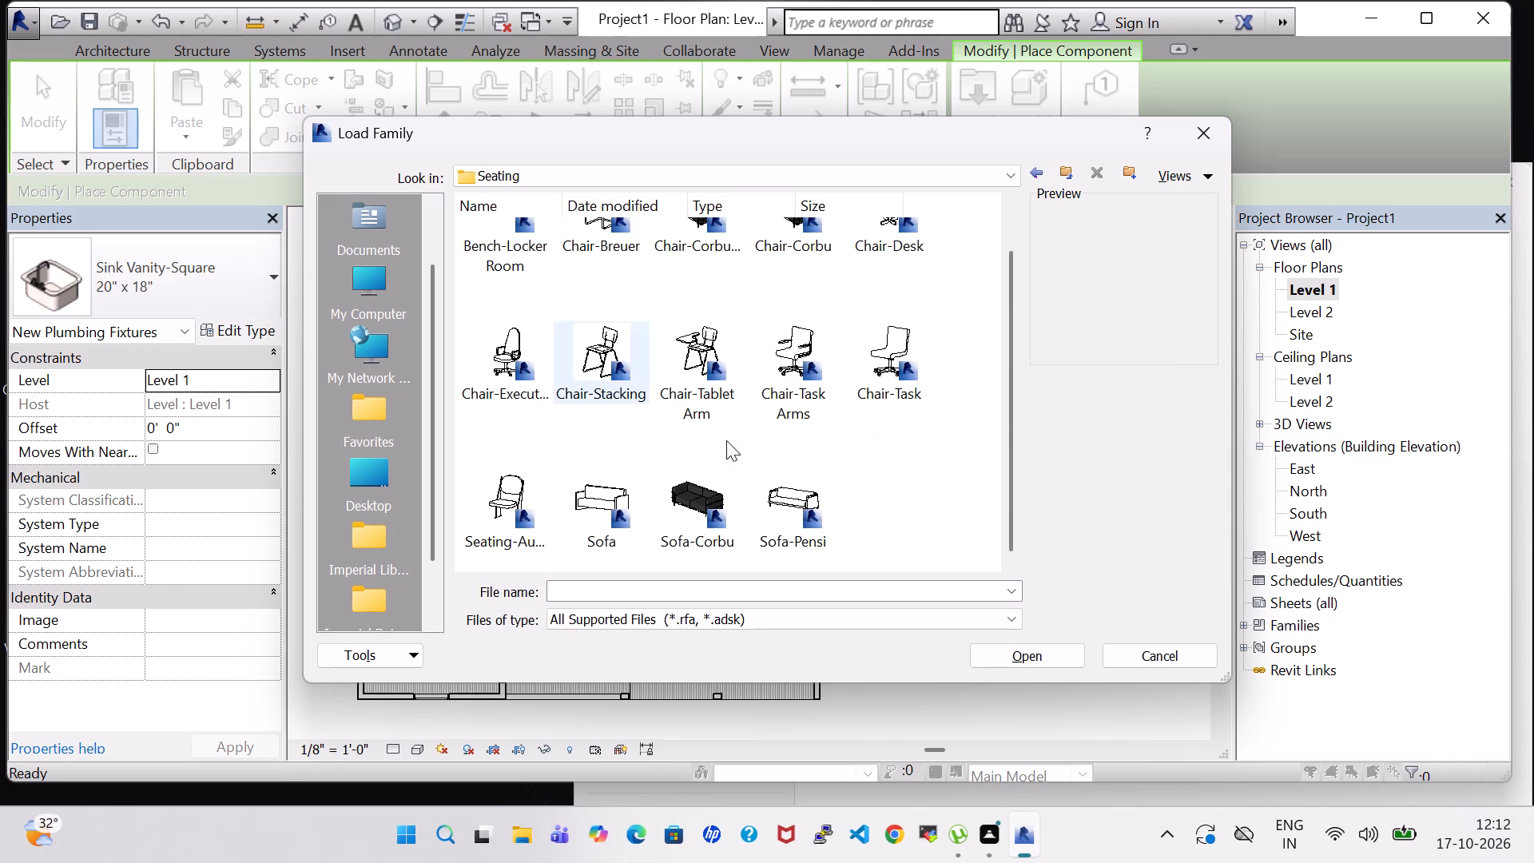
click(715, 486)
click(827, 495)
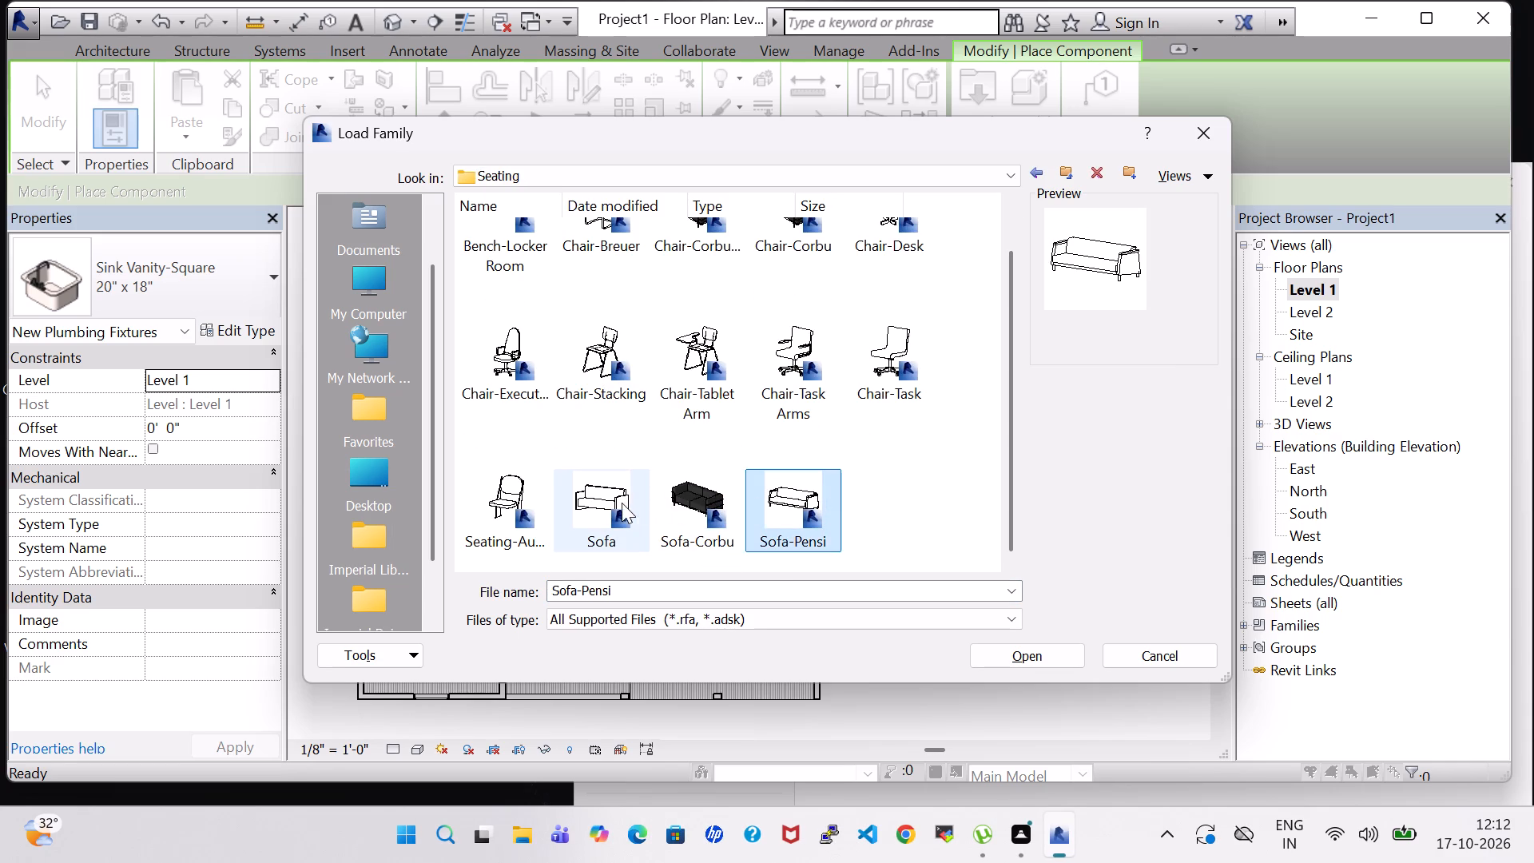
click(615, 501)
click(723, 514)
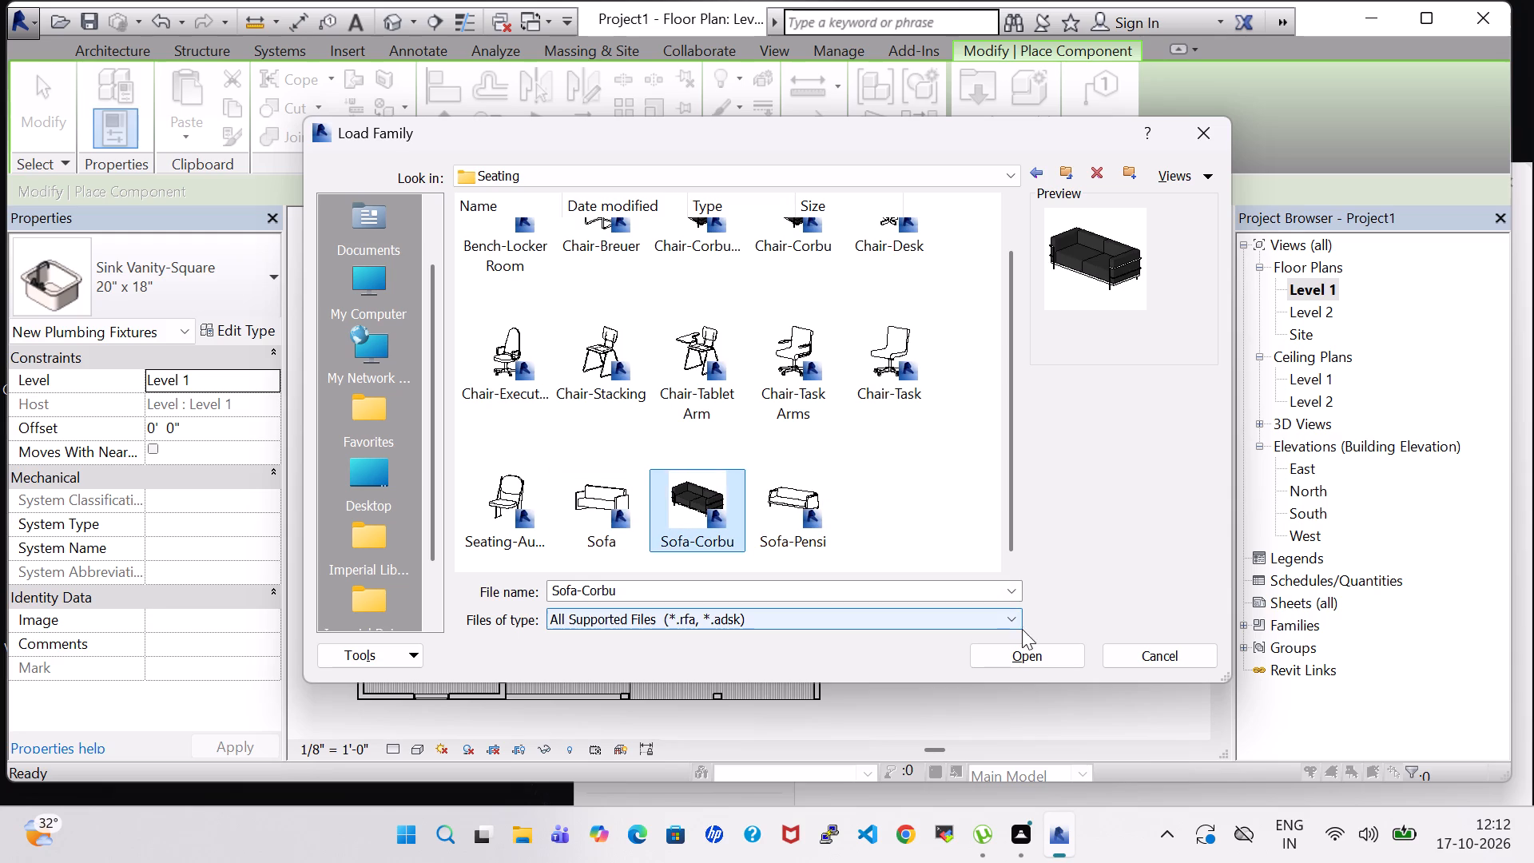
click(1034, 645)
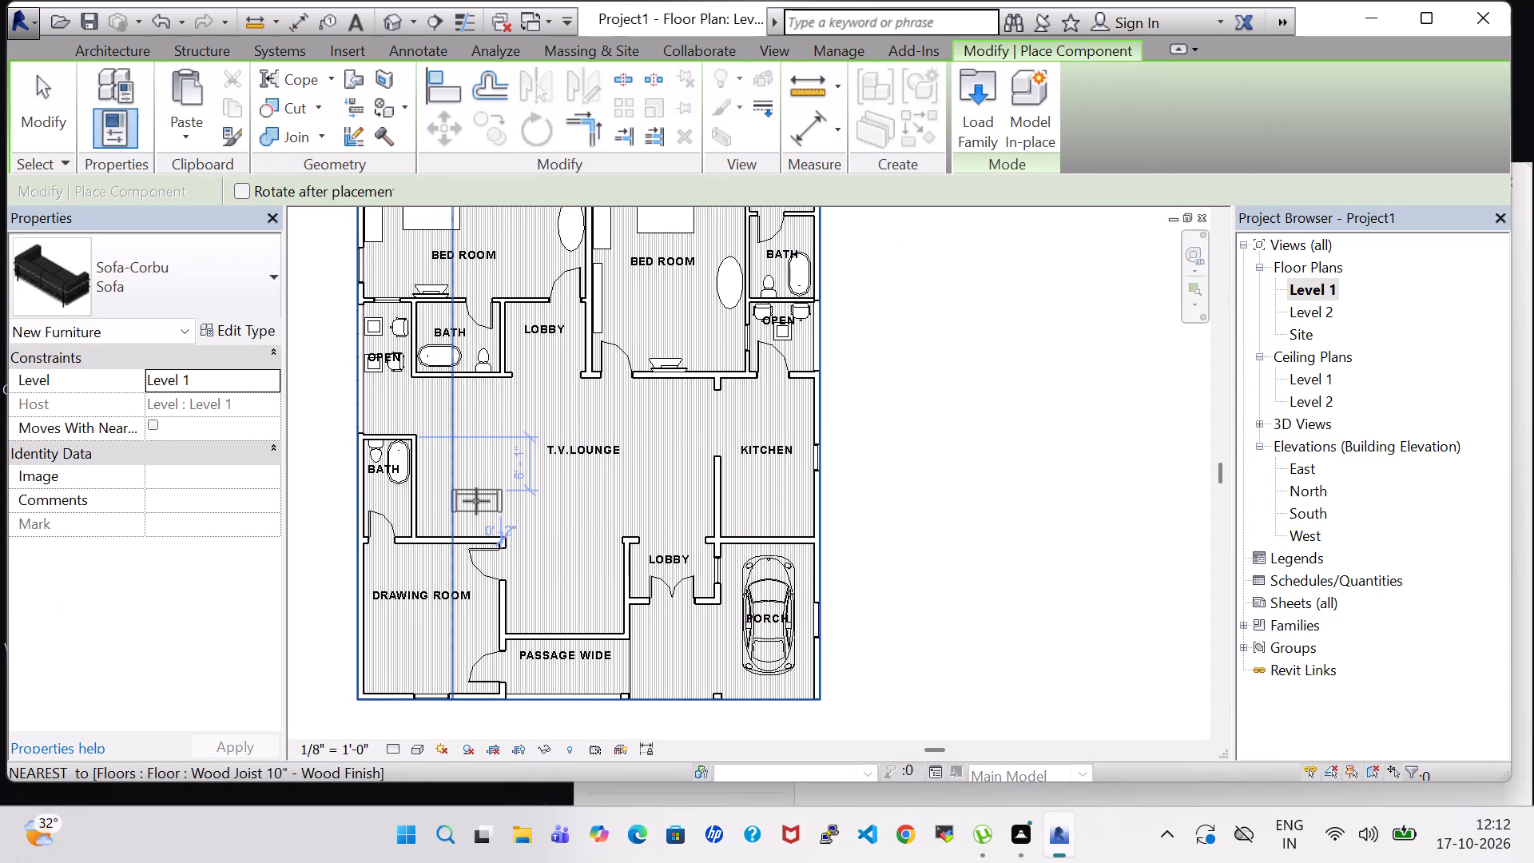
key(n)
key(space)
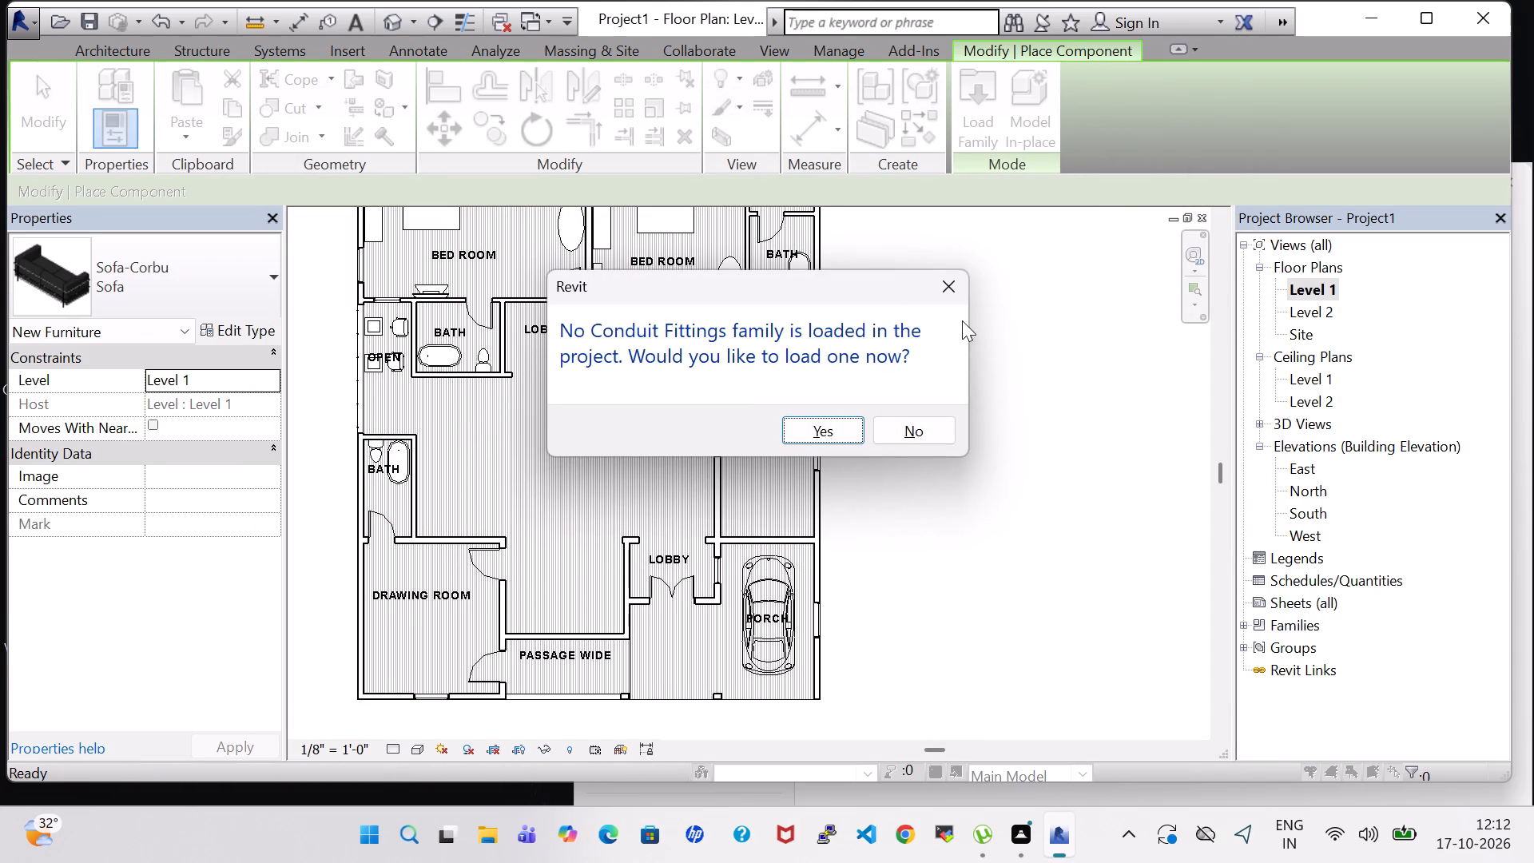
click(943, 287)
Place a Sofa-Corbu in the T.V. lounge along the bath wall, about 2'-2" from the bath's corner nearest the open area.
key(space)
scroll(418, 489, up, 4)
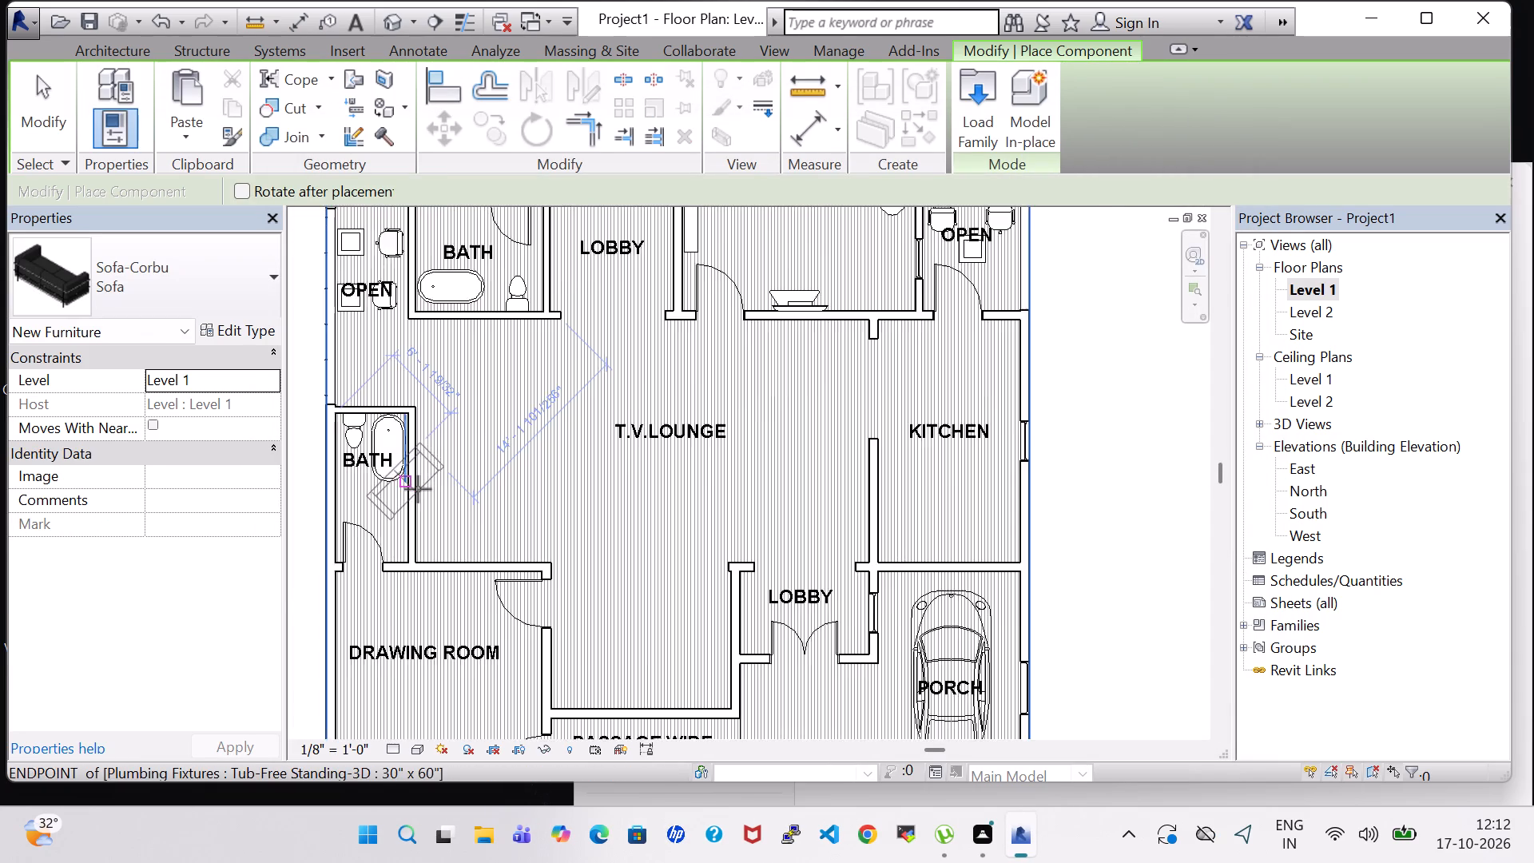
key(space)
scroll(428, 485, up, 2)
click(439, 470)
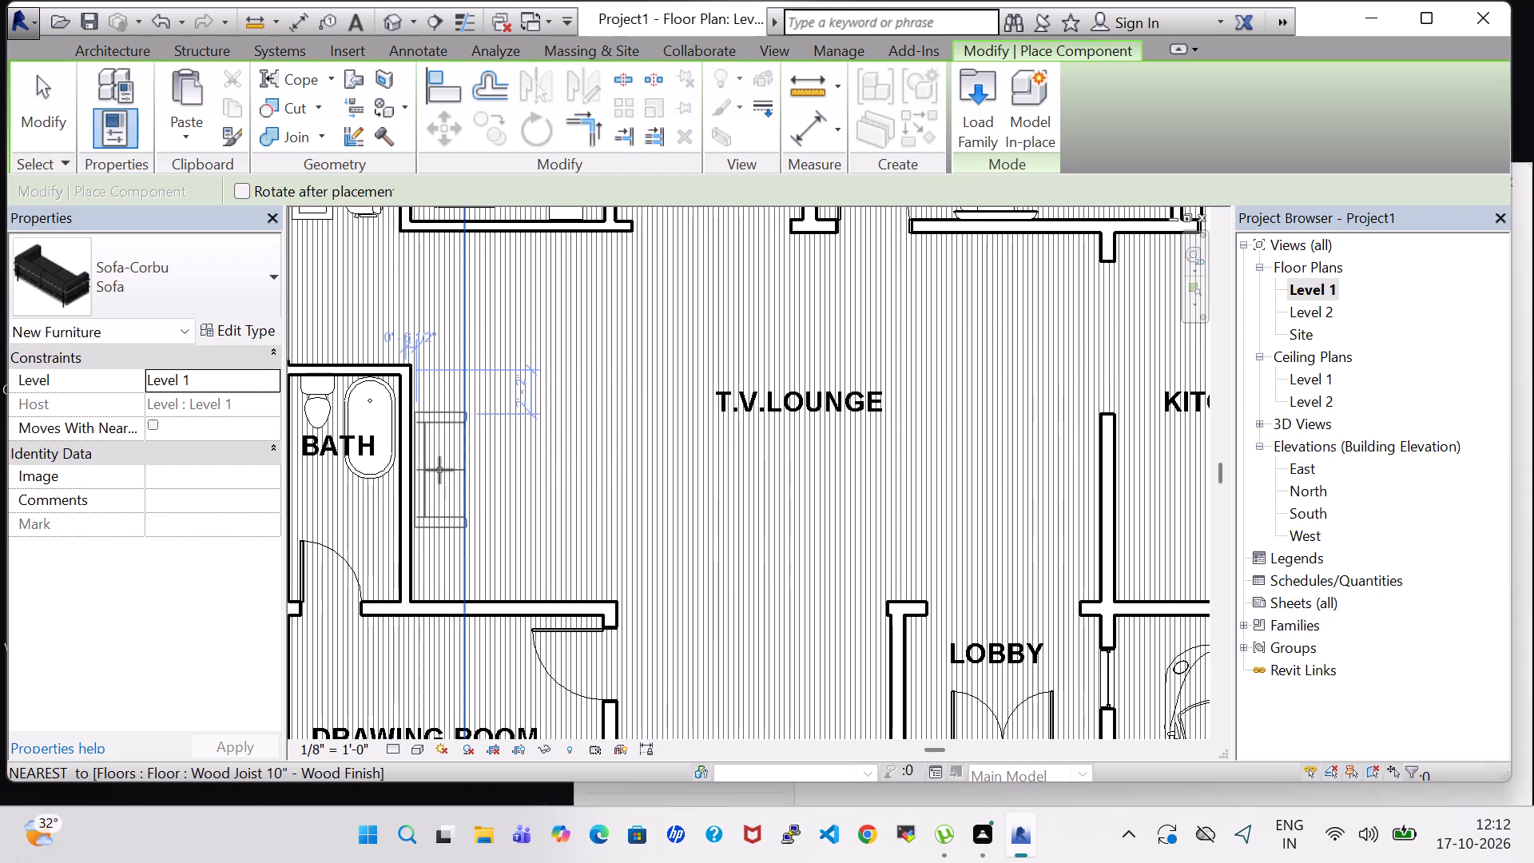
Place a second Sofa-Corbu in the T.V. lounge, turned to run along the drawing room wall beside the first sofa.
key(space)
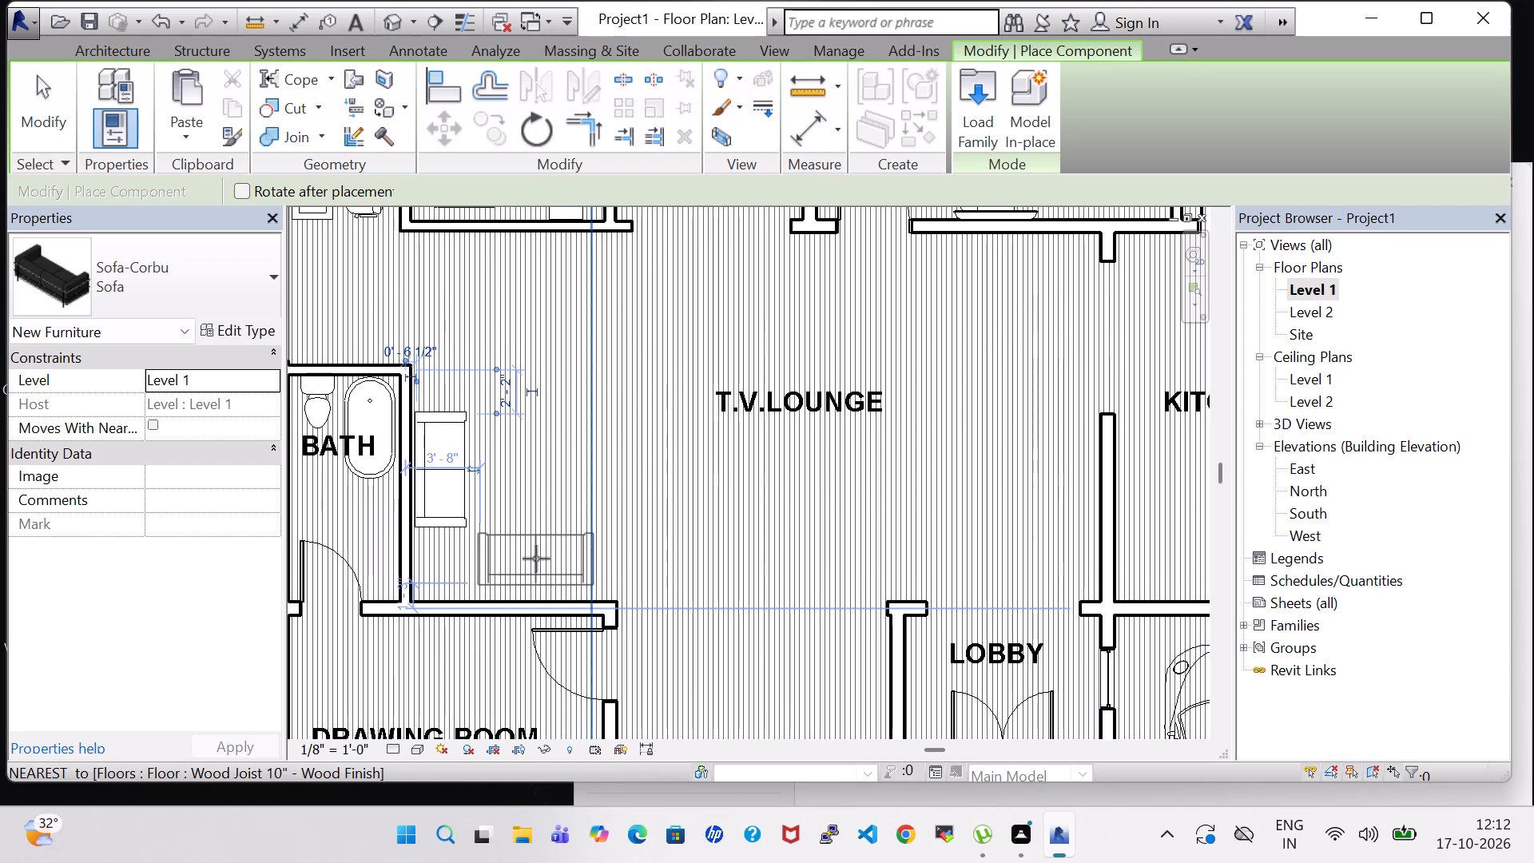
click(536, 559)
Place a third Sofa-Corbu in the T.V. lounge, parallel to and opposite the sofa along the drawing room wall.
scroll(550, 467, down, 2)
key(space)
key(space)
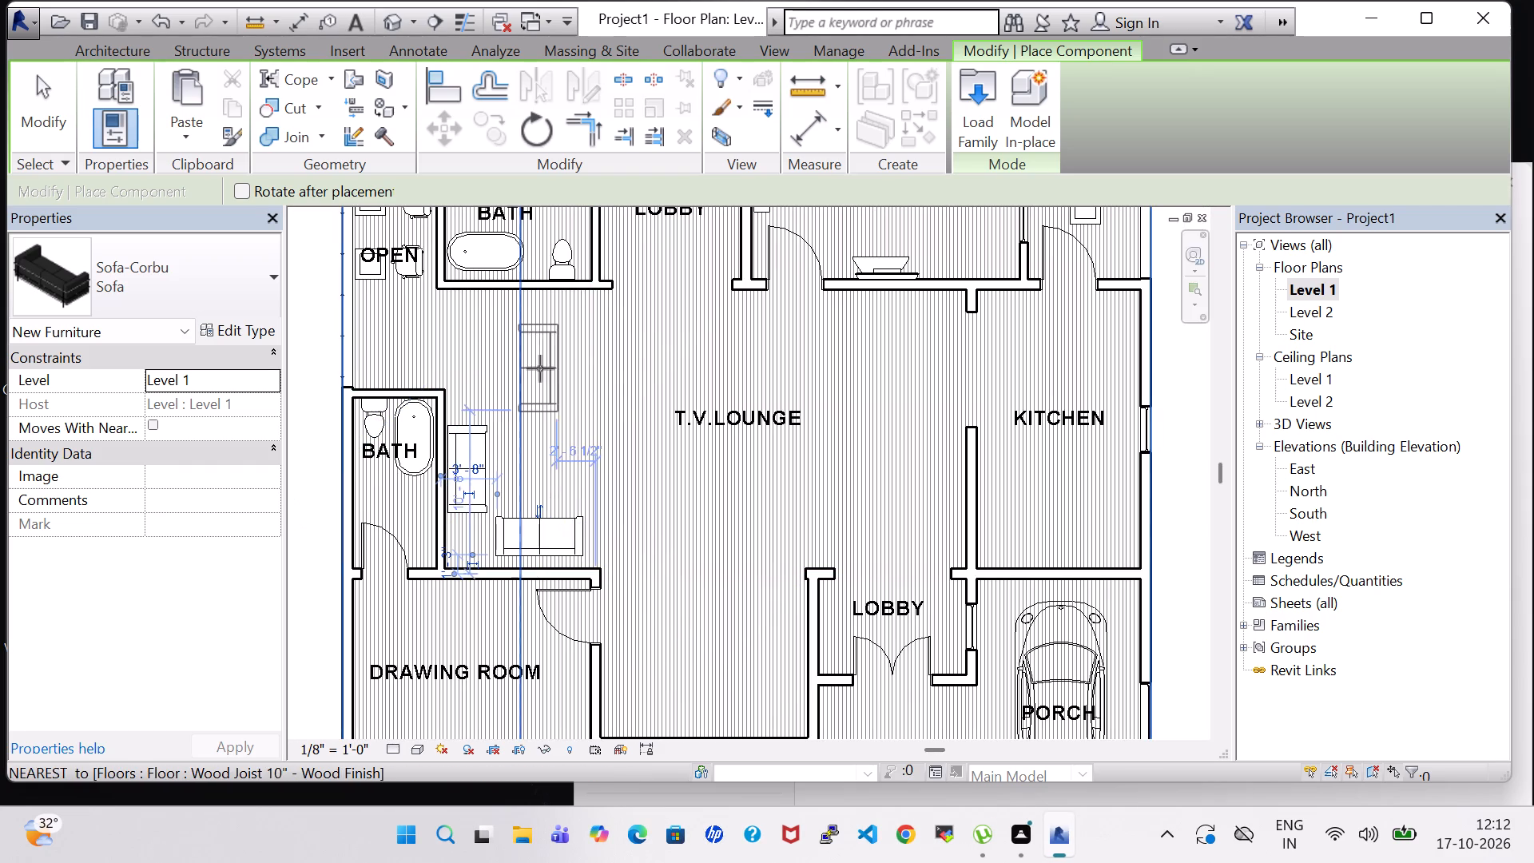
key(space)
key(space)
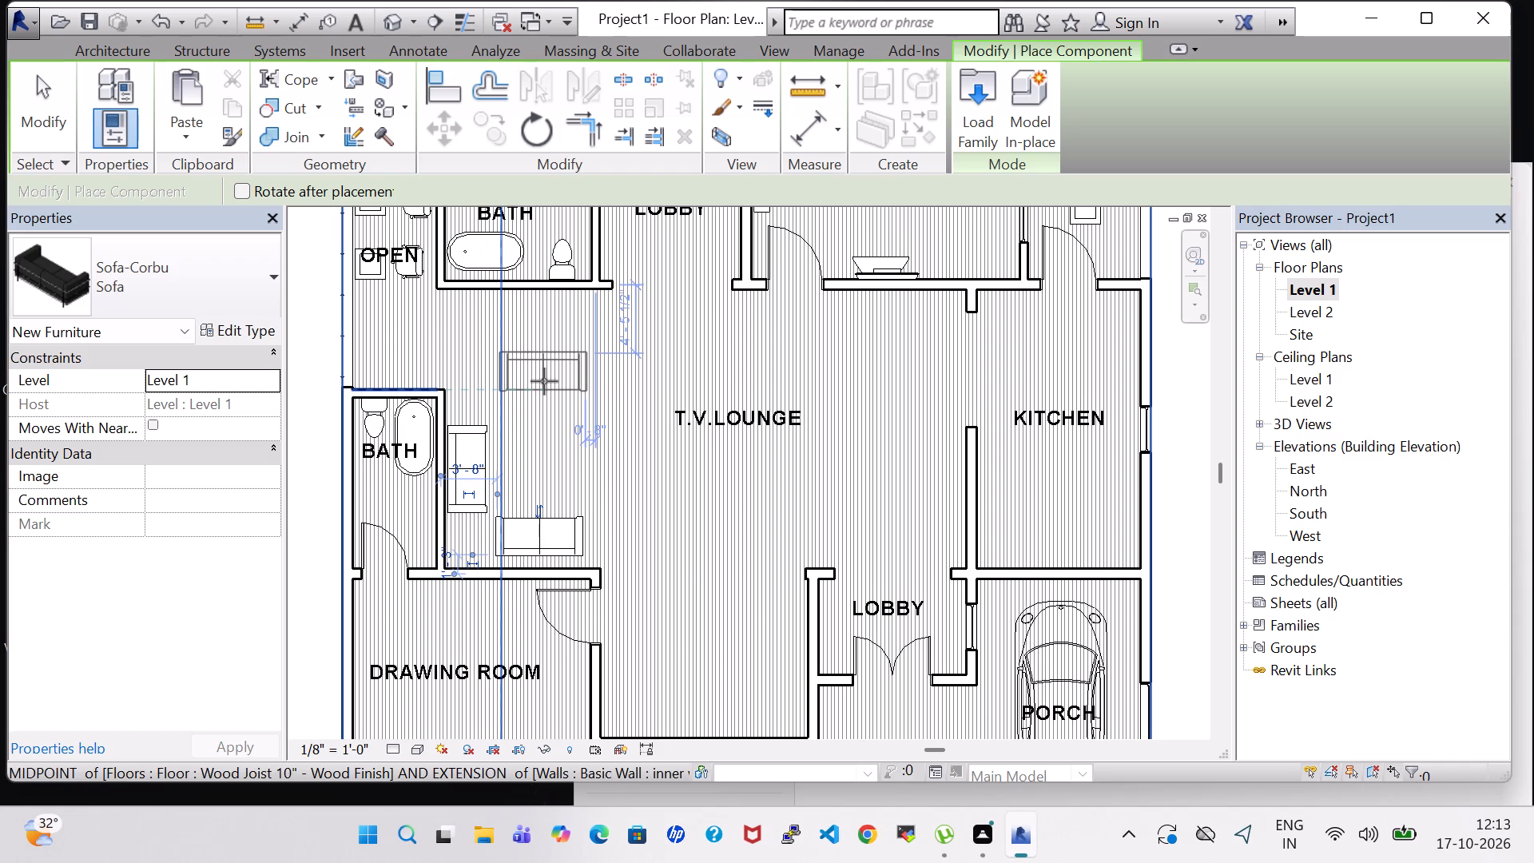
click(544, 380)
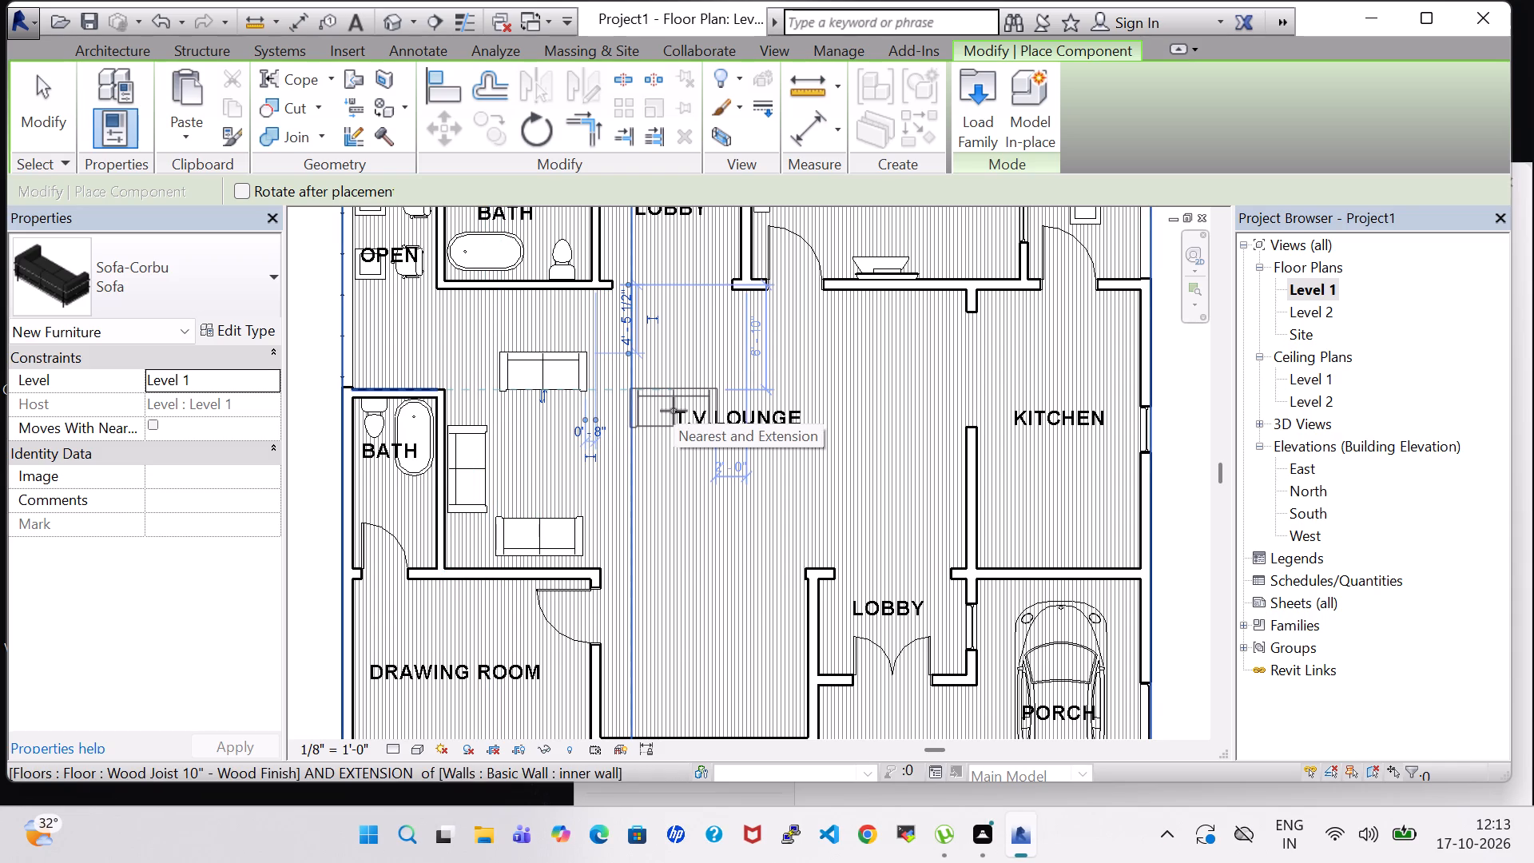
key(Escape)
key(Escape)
Load the Table-Round family from the library's Furniture, Tables folder for component placement.
click(234, 103)
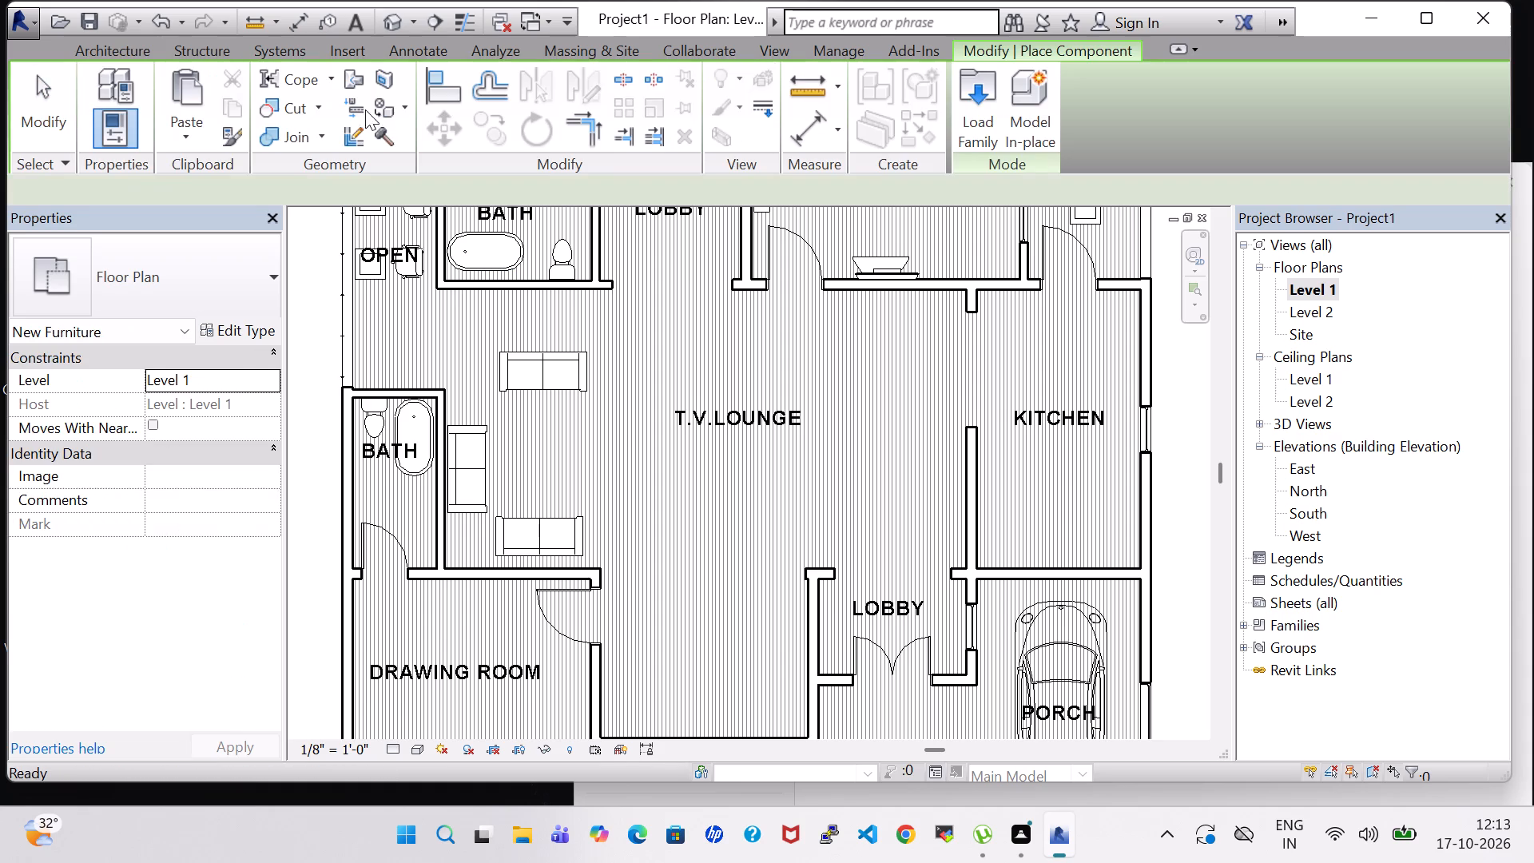
click(976, 109)
scroll(953, 430, down, 1)
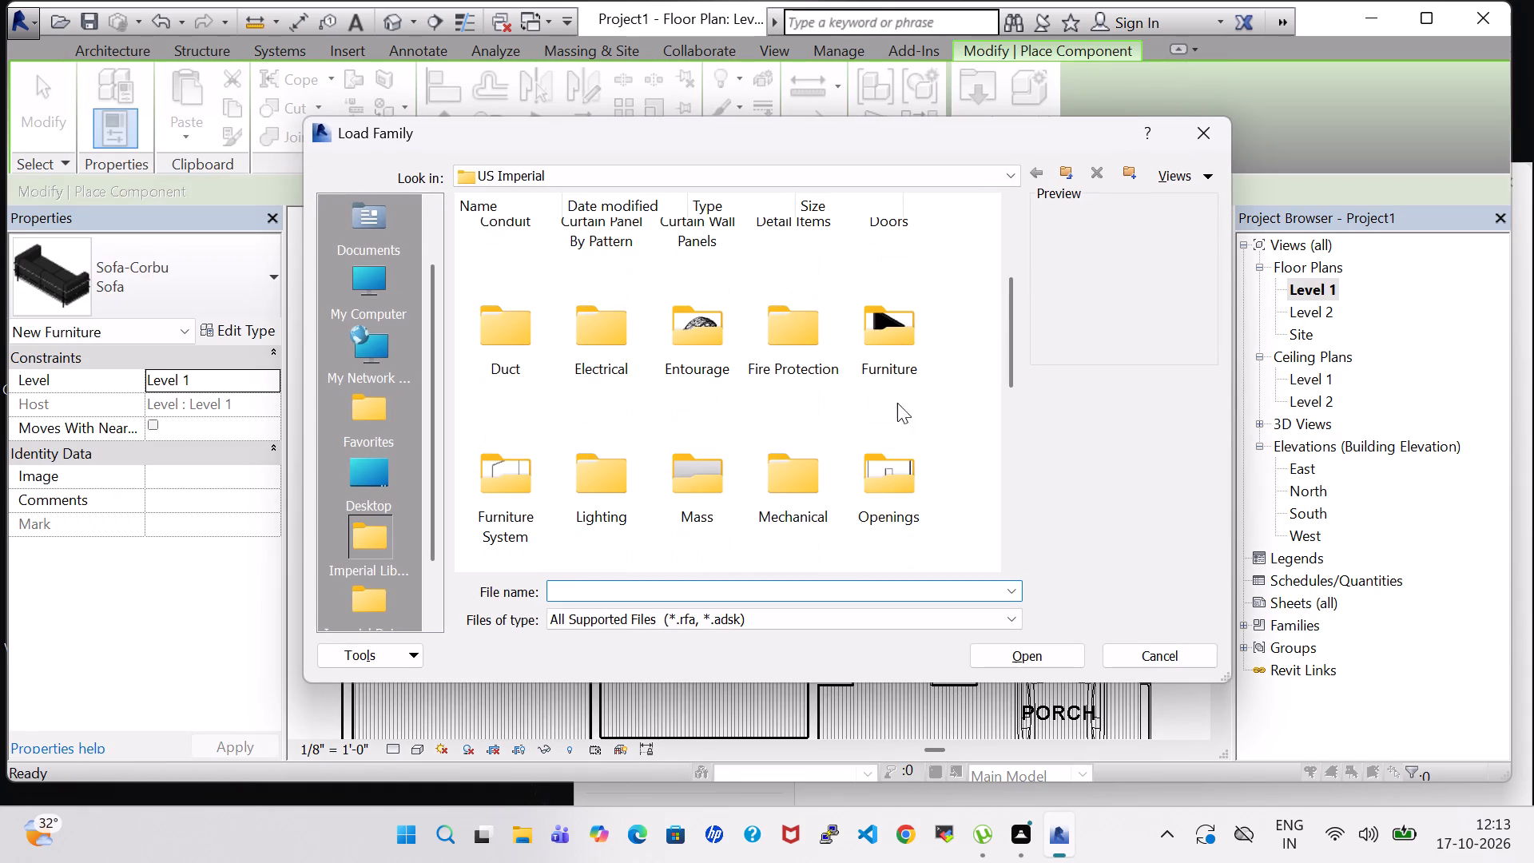
double_click(888, 329)
double_click(773, 277)
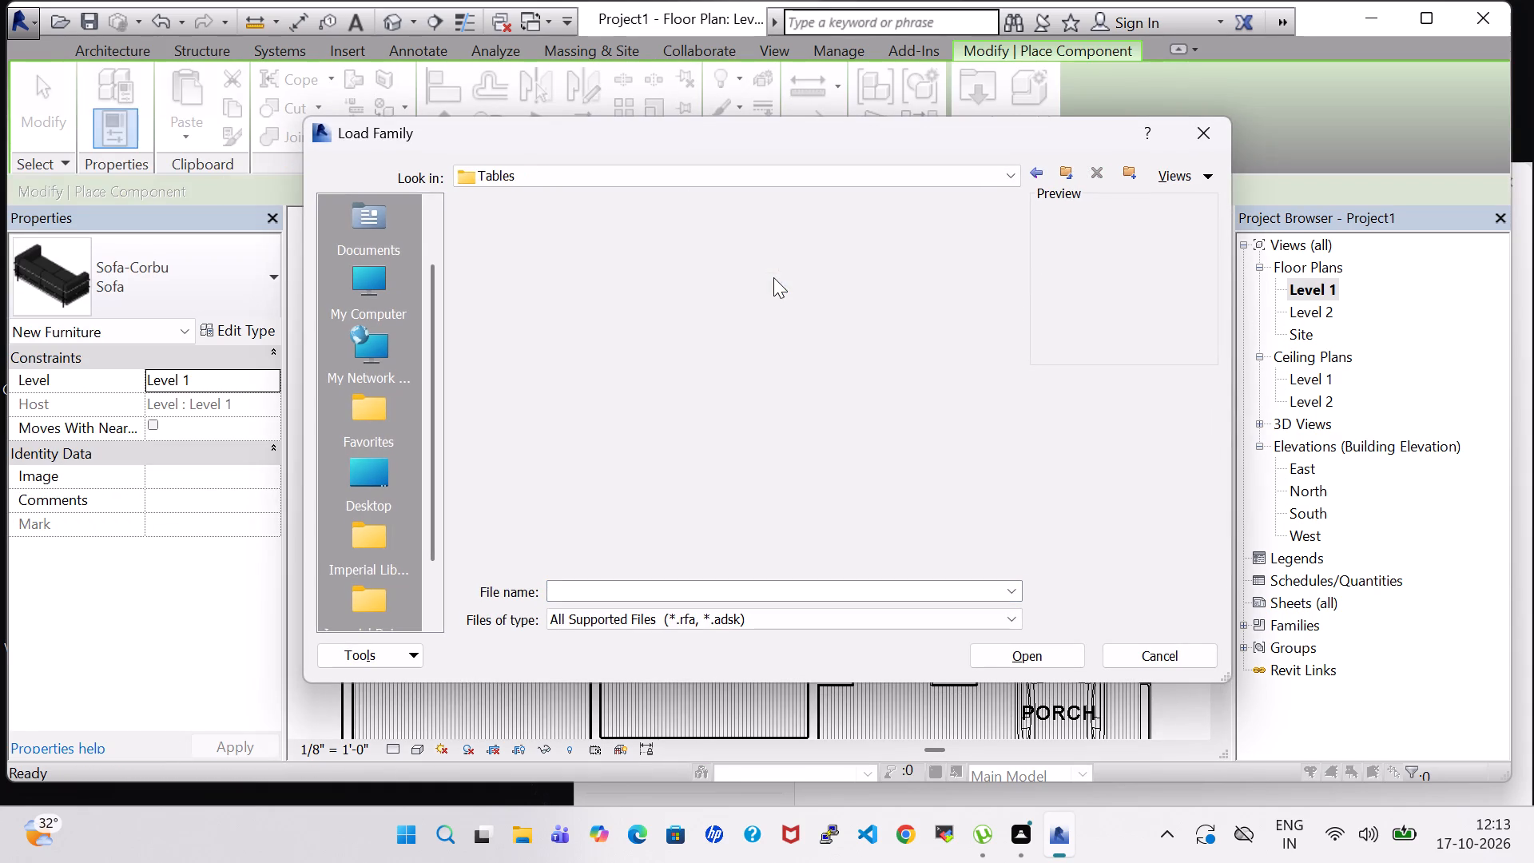
click(497, 535)
click(1039, 659)
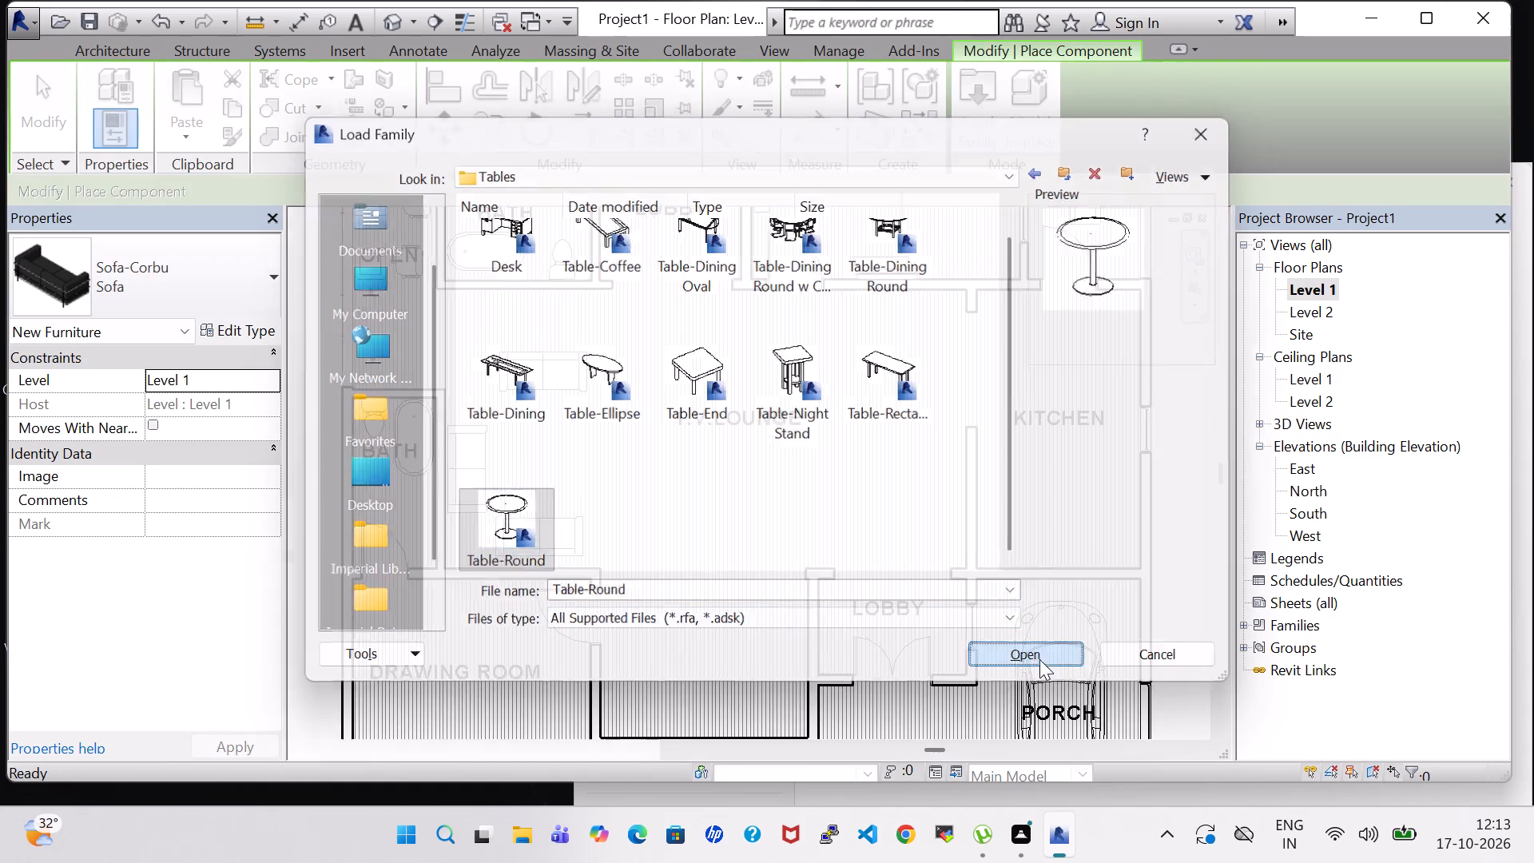
Place a 36" diameter Table-Round in the T.V. lounge corner between the bath-wall sofa and the drawing-room-wall sofa.
scroll(467, 543, up, 3)
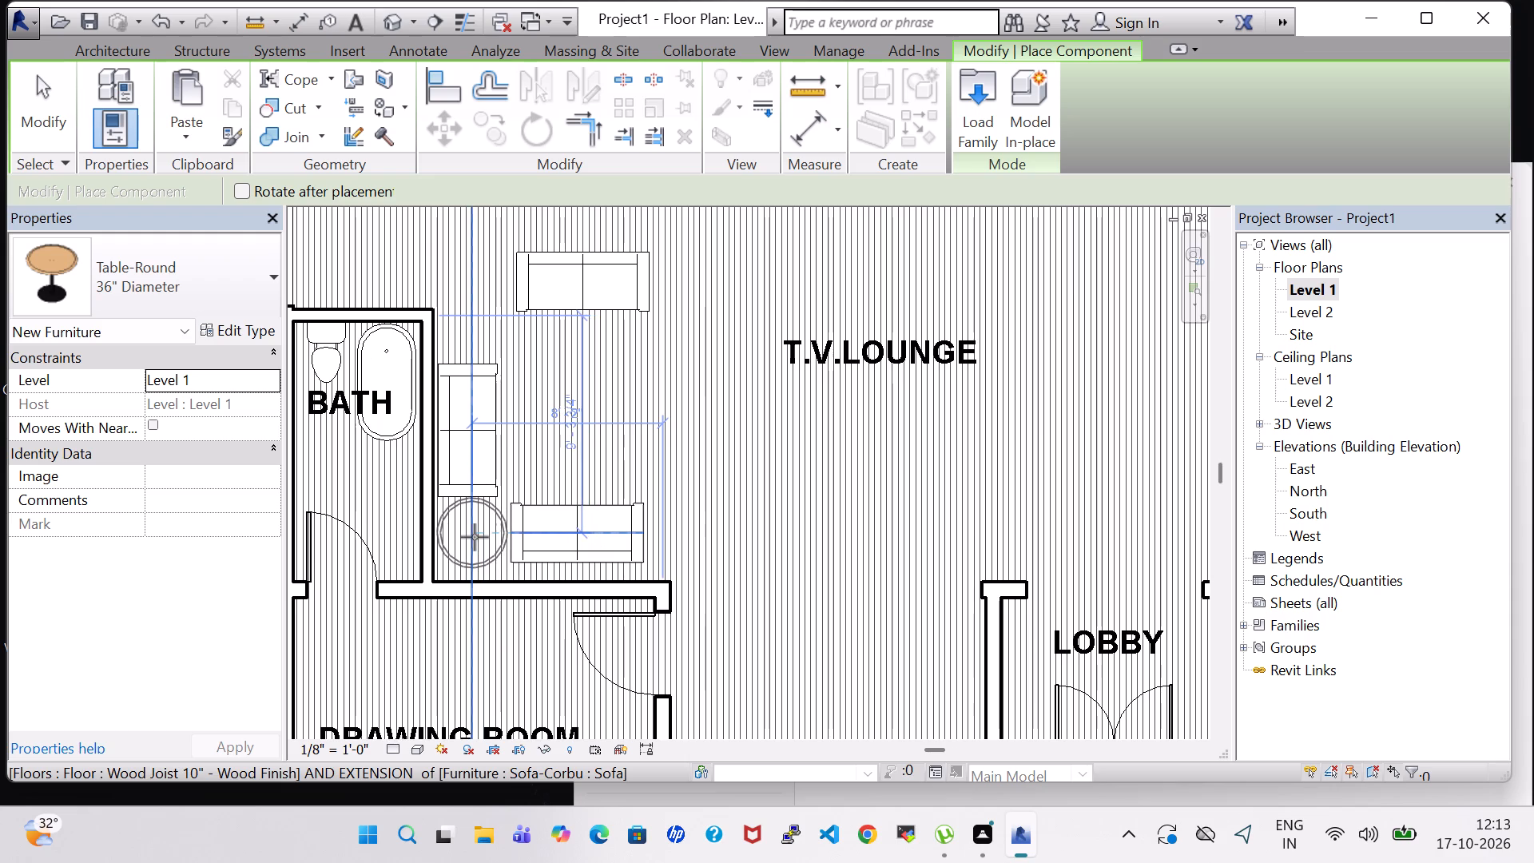
click(475, 537)
key(Escape)
key(Escape)
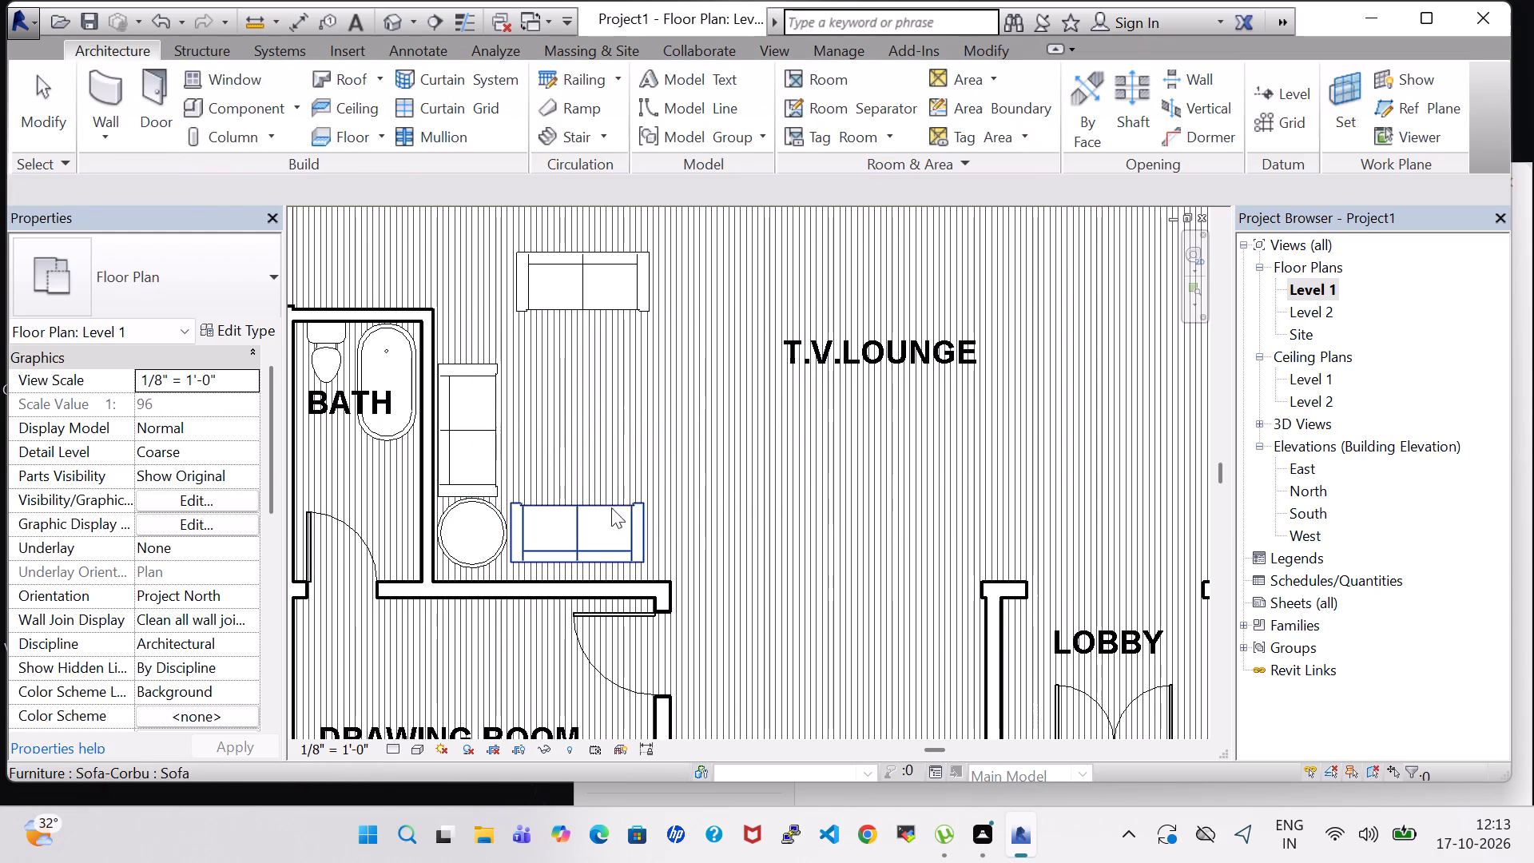
Nudge the two corner sofas and the round table slightly apart so the table has clearance from both sofas.
click(601, 507)
key(Right)
key(Right)
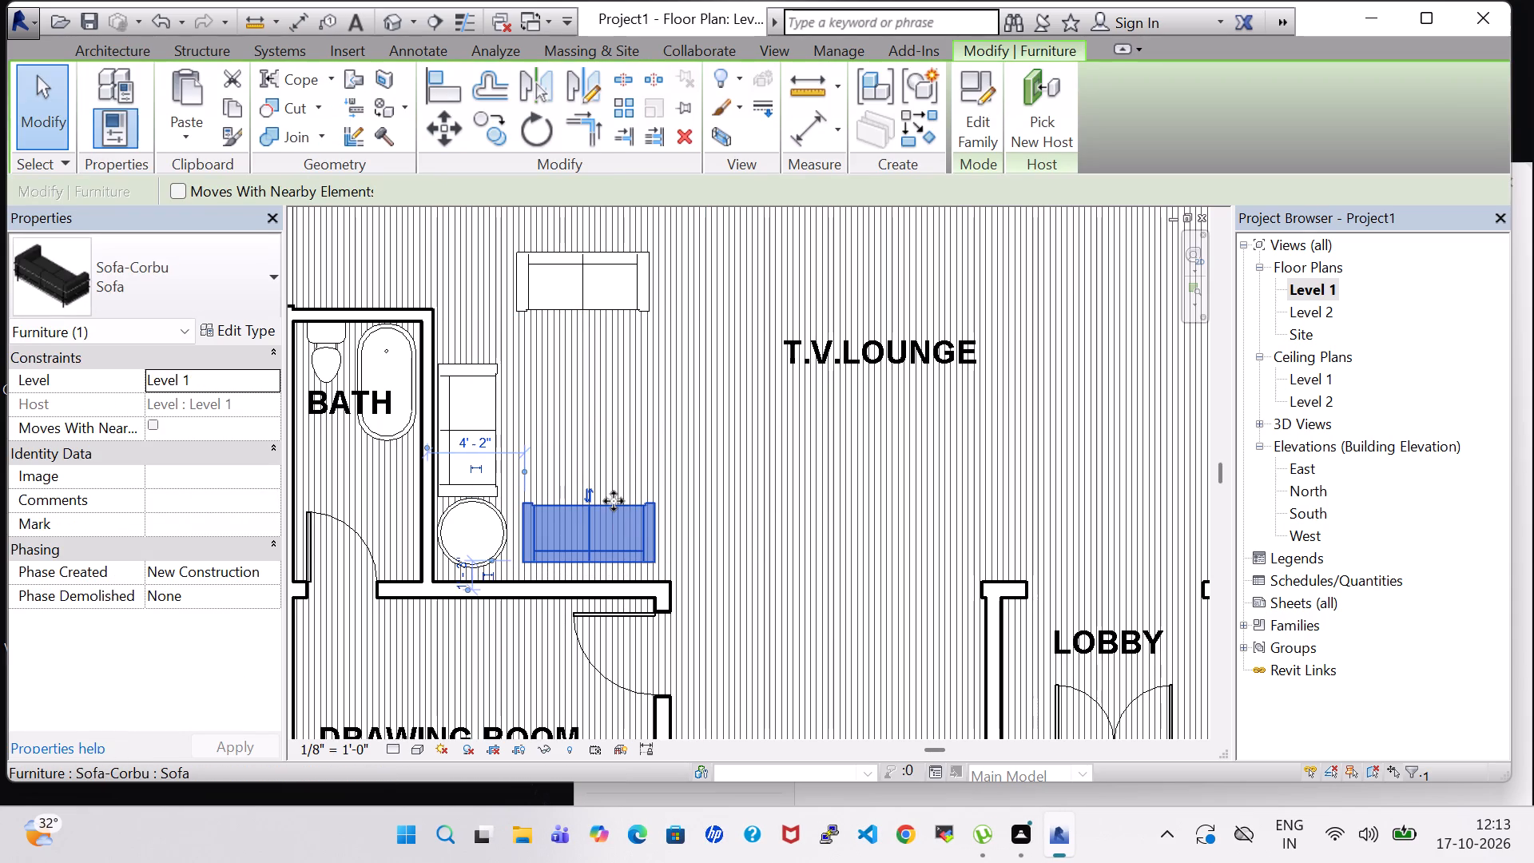
click(489, 529)
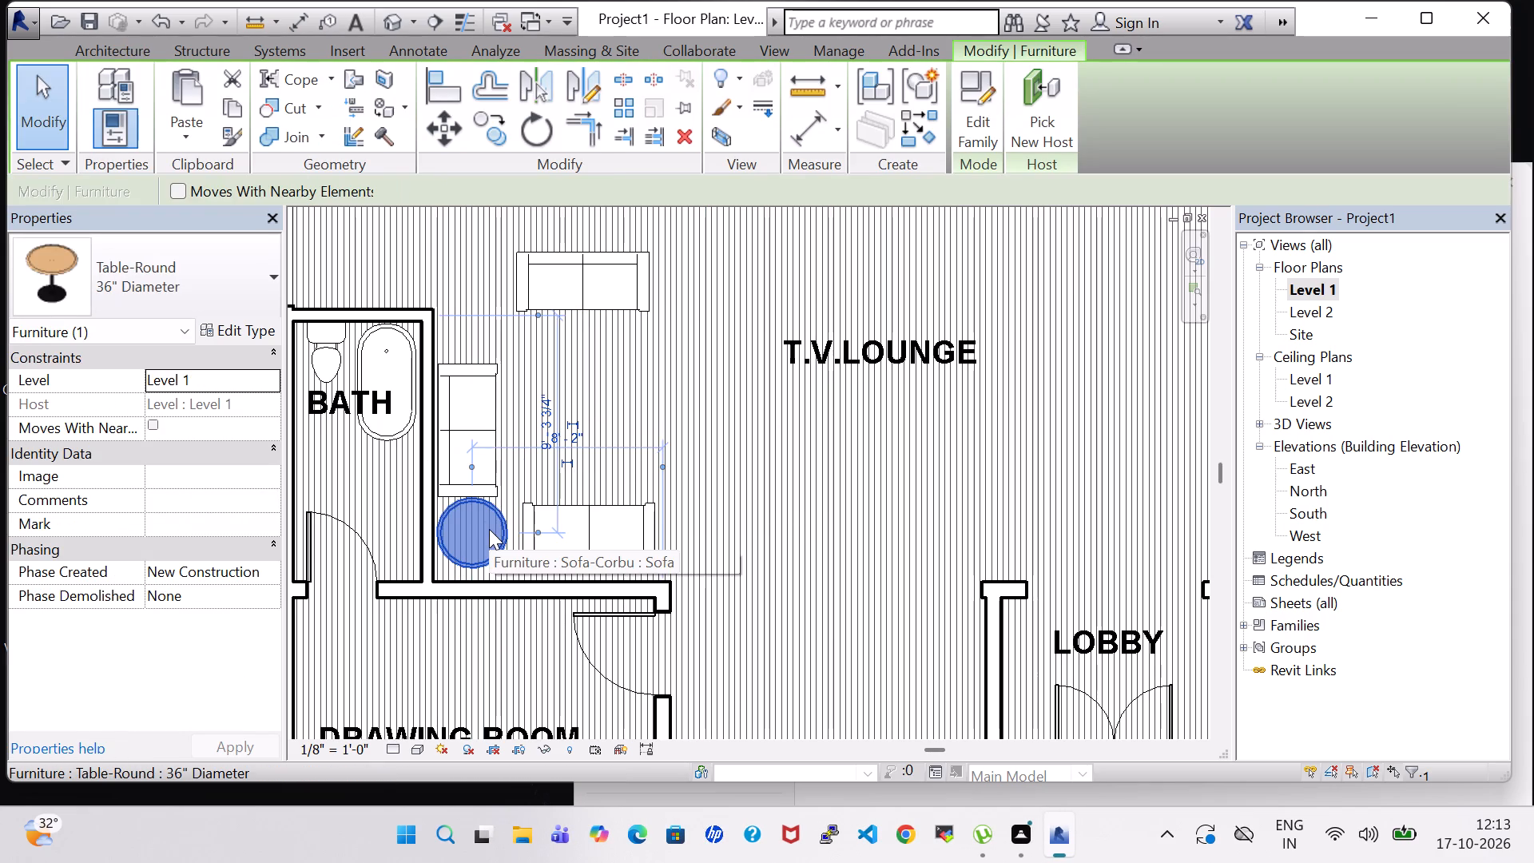
key(Right)
key(Down)
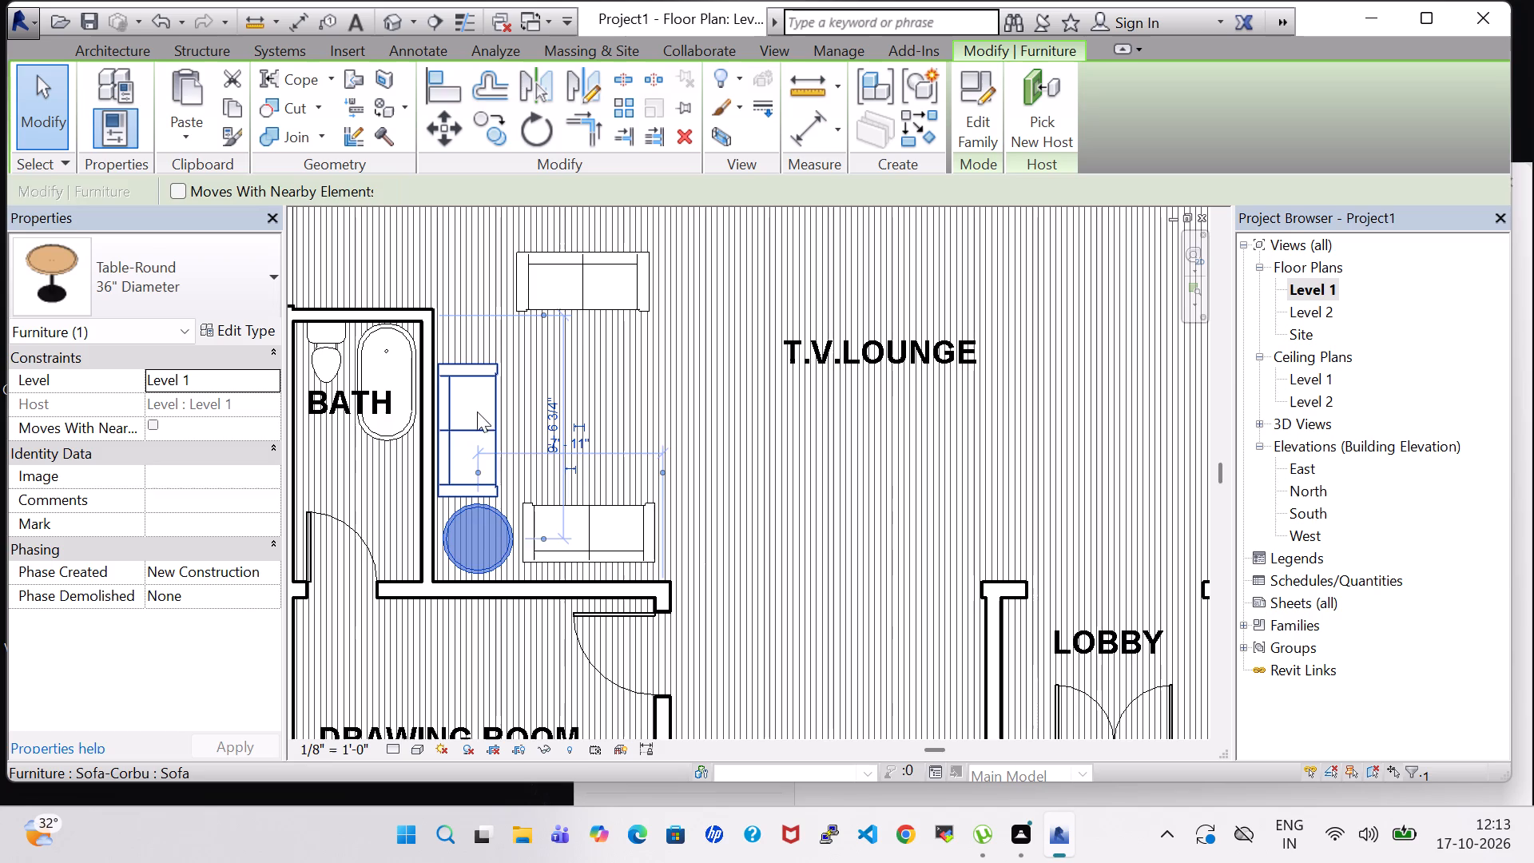
click(470, 397)
key(Up)
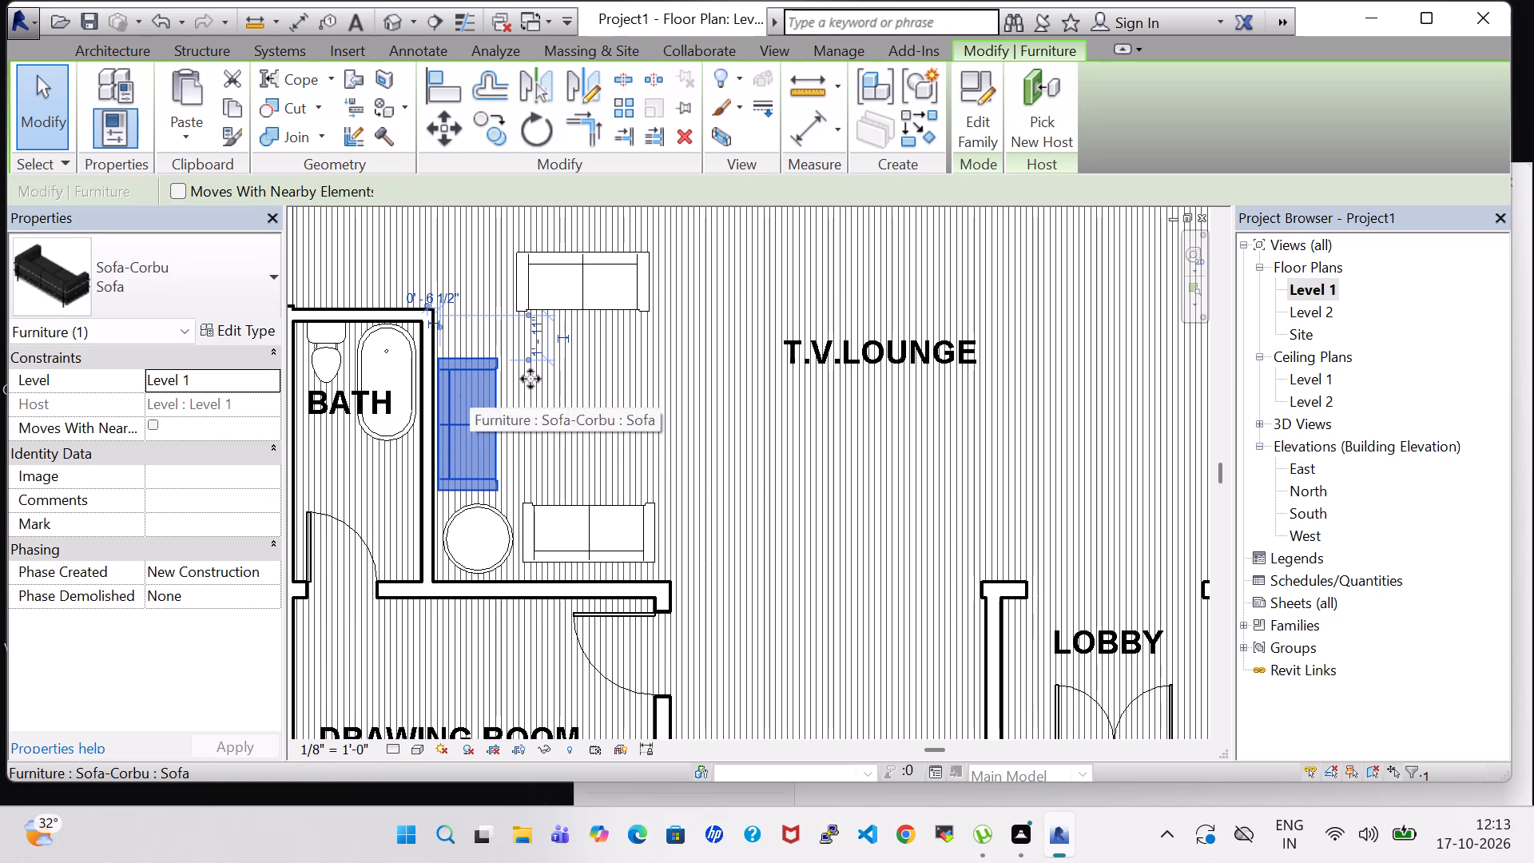
click(750, 488)
scroll(750, 488, down, 2)
click(336, 416)
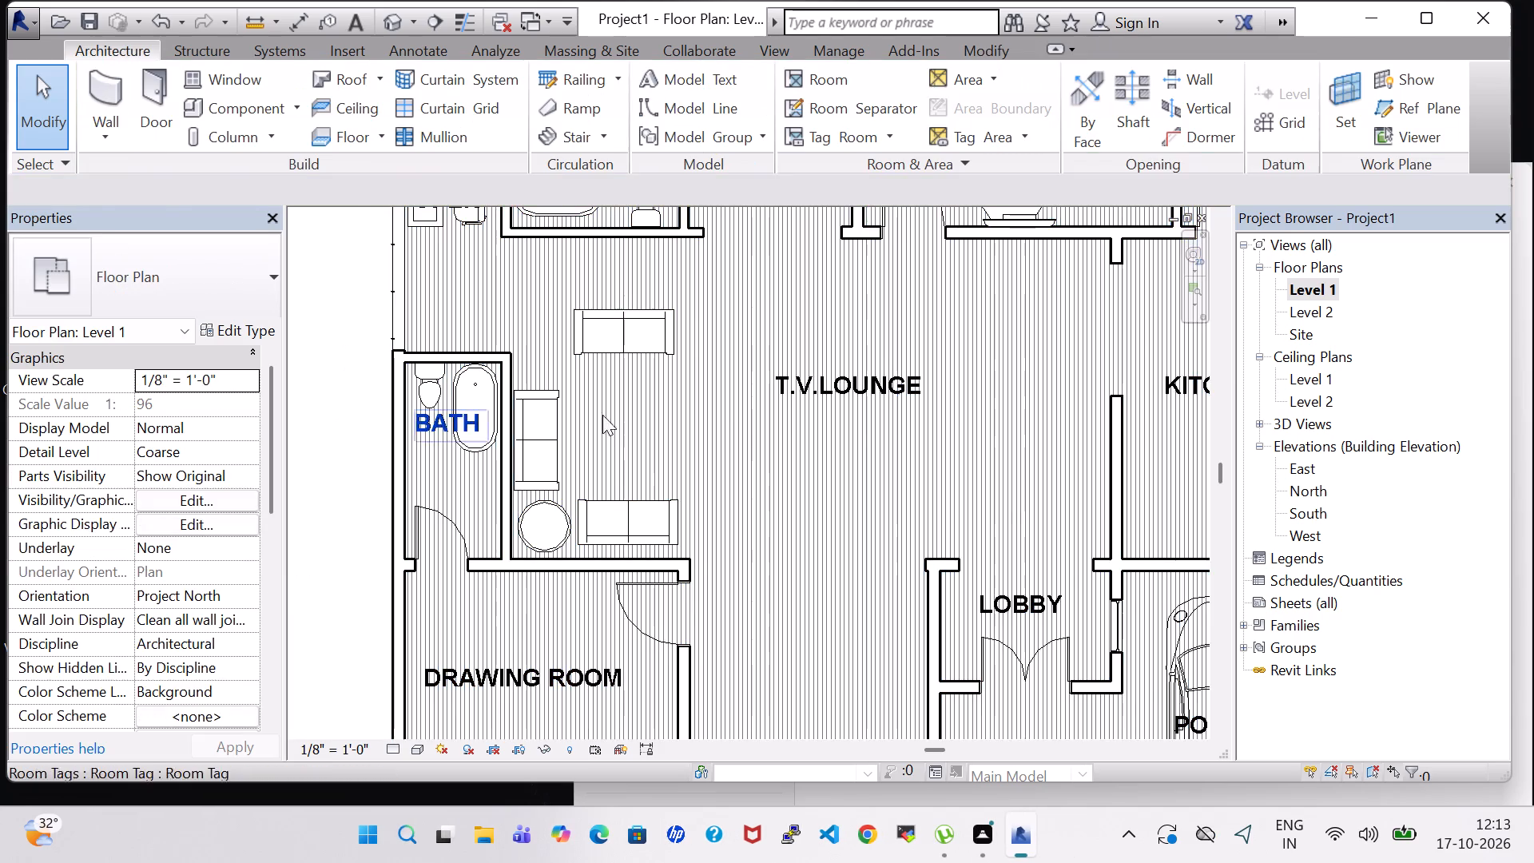
Load the Table-Dining Oval family from the library's Furniture, Tables folder for component placement.
scroll(895, 412, down, 3)
click(235, 101)
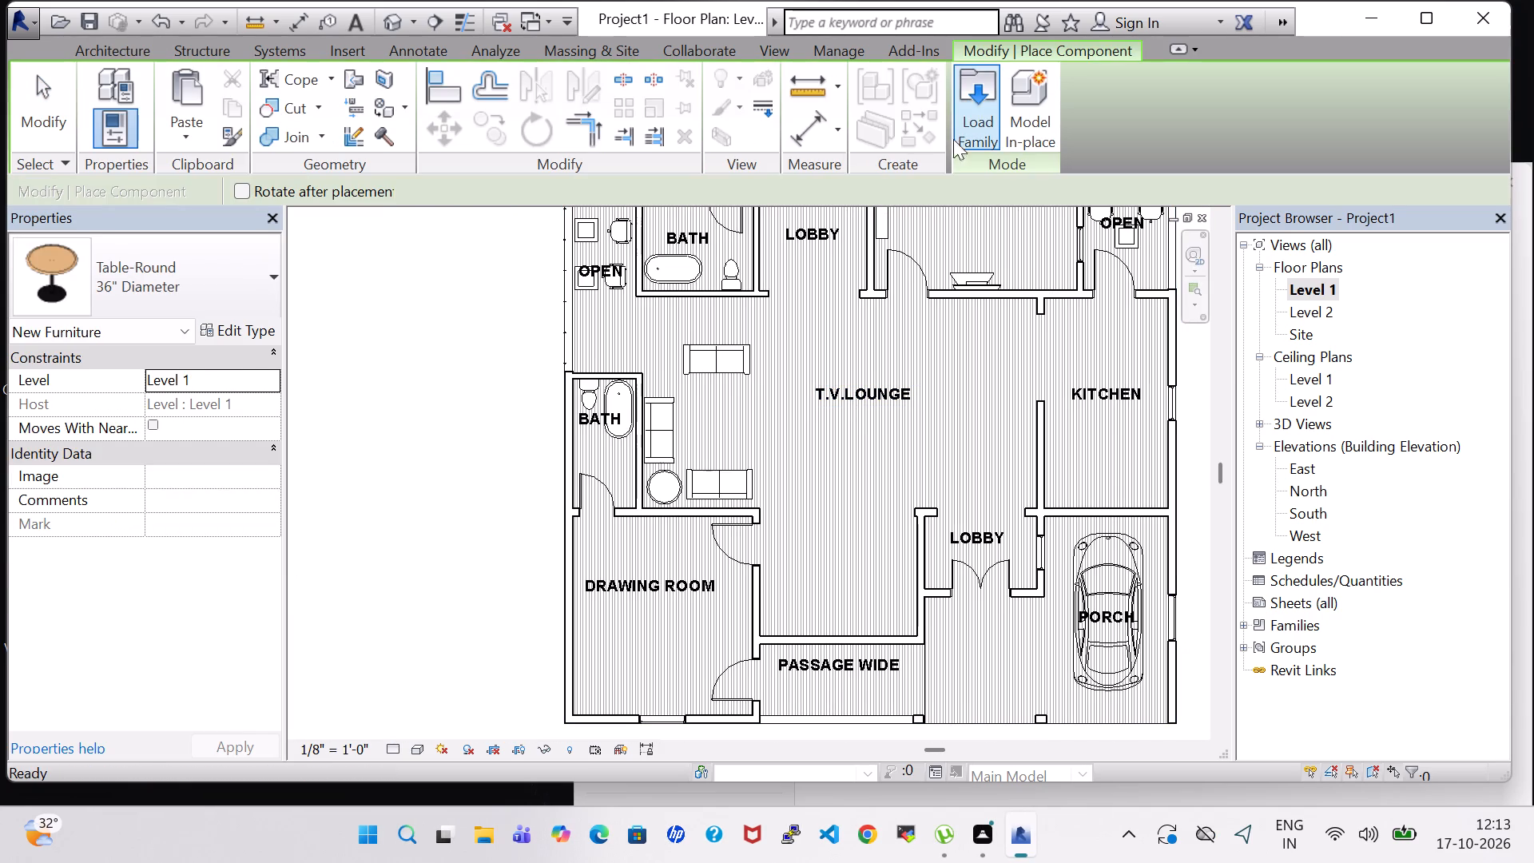
click(978, 117)
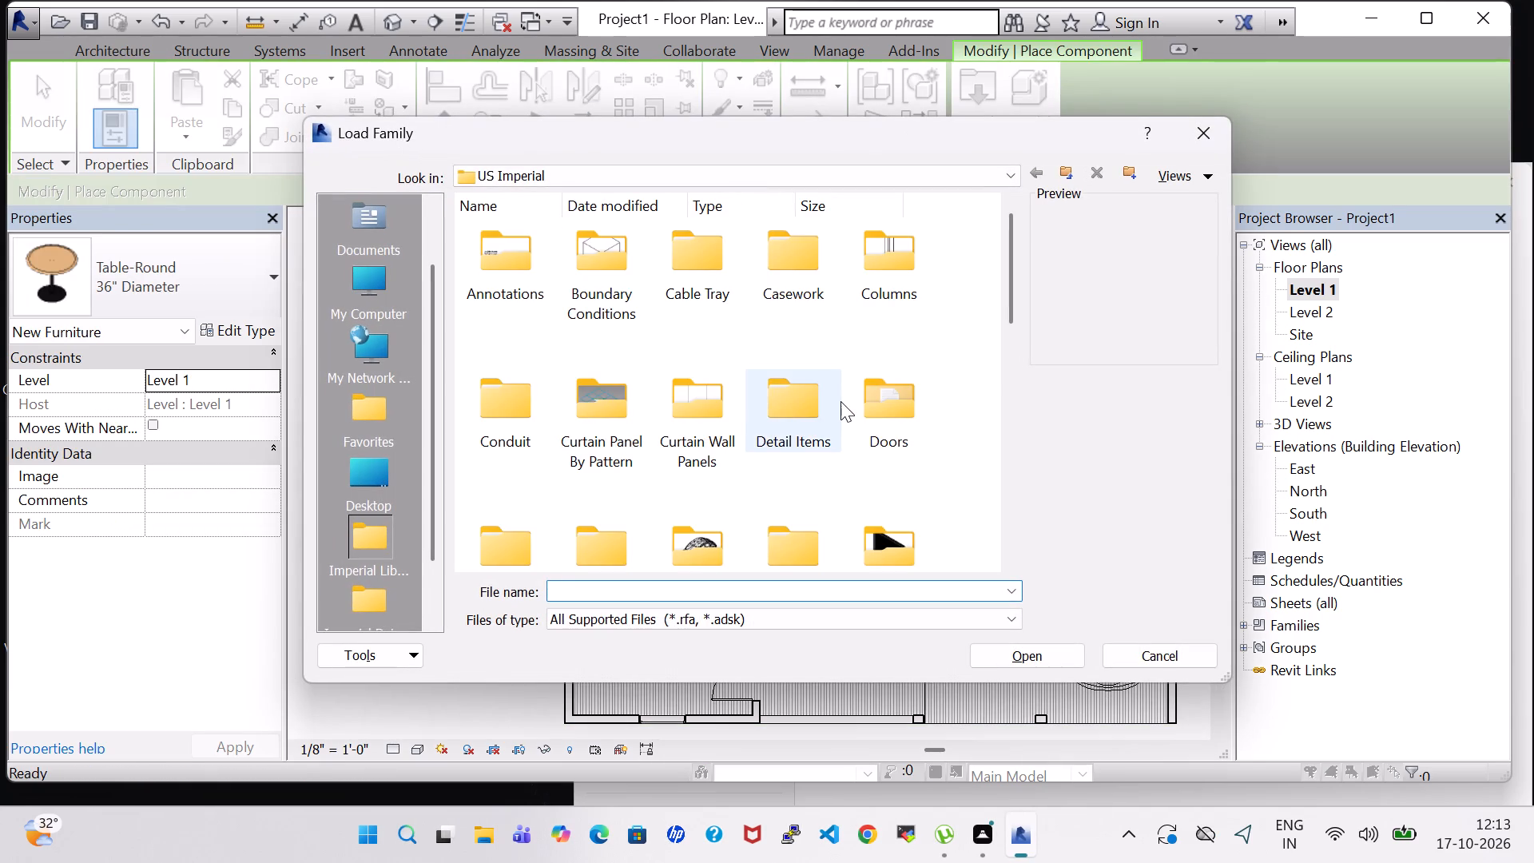
scroll(841, 401, down, 1)
double_click(874, 333)
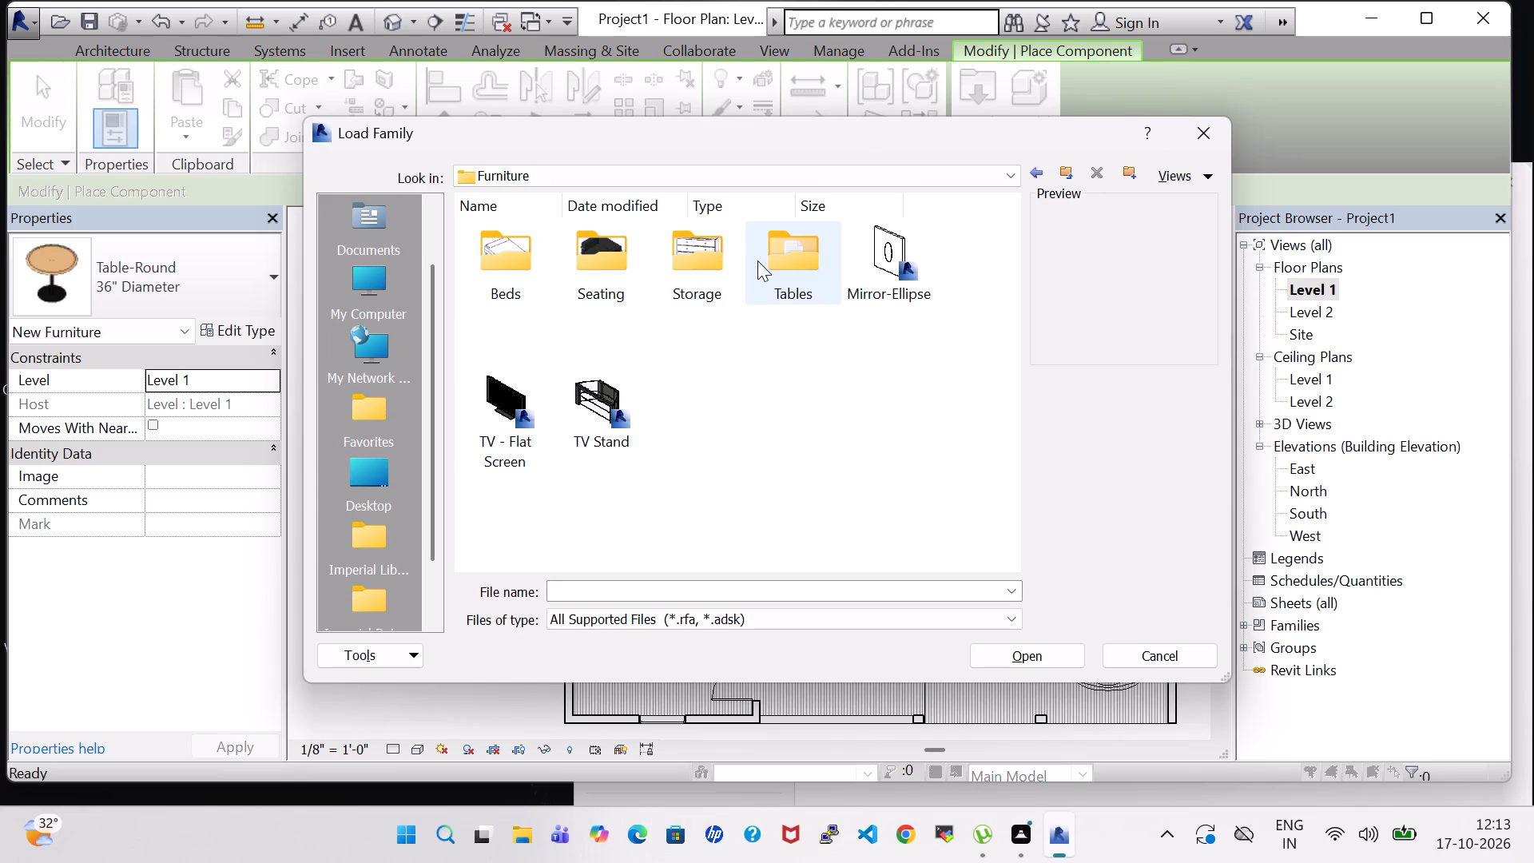
double_click(757, 260)
click(717, 255)
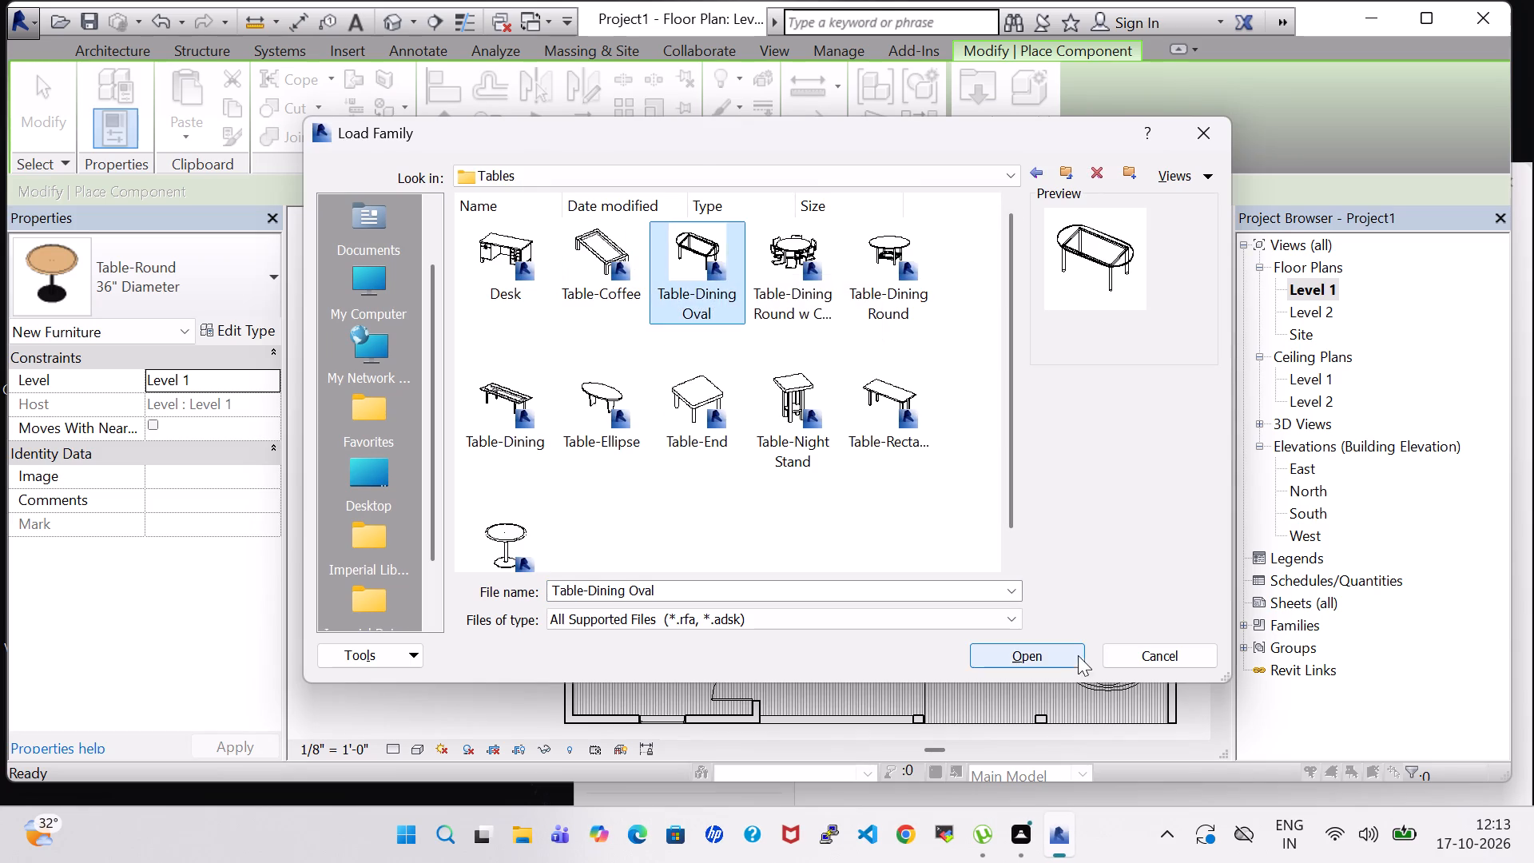
click(1079, 662)
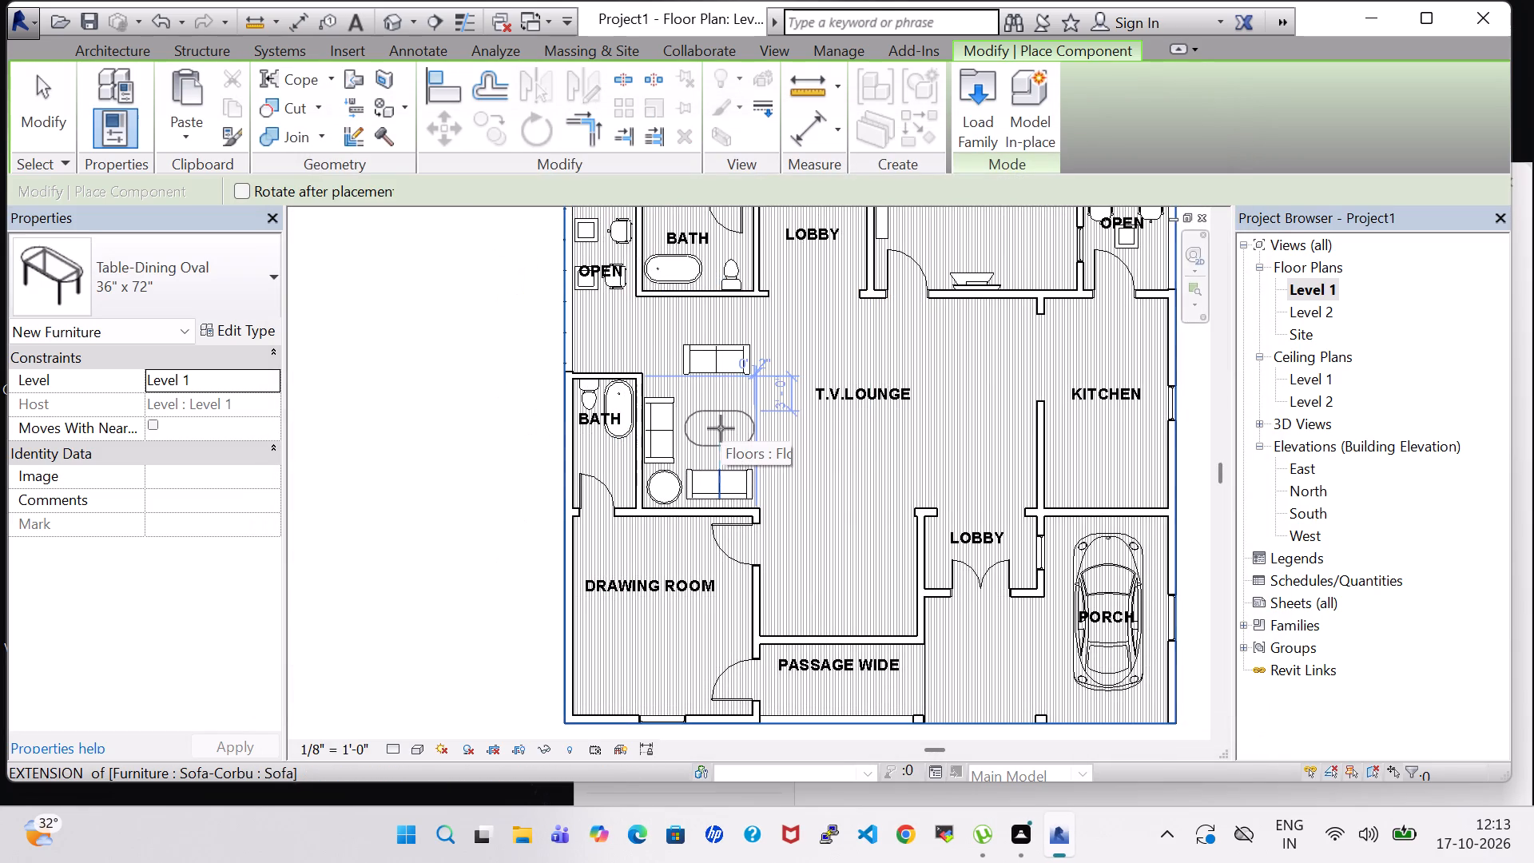
Place a 36" x 72" Table-Dining Oval, turned parallel to the bath-wall sofa, and nudge it toward the drawing-room-wall sofa.
key(space)
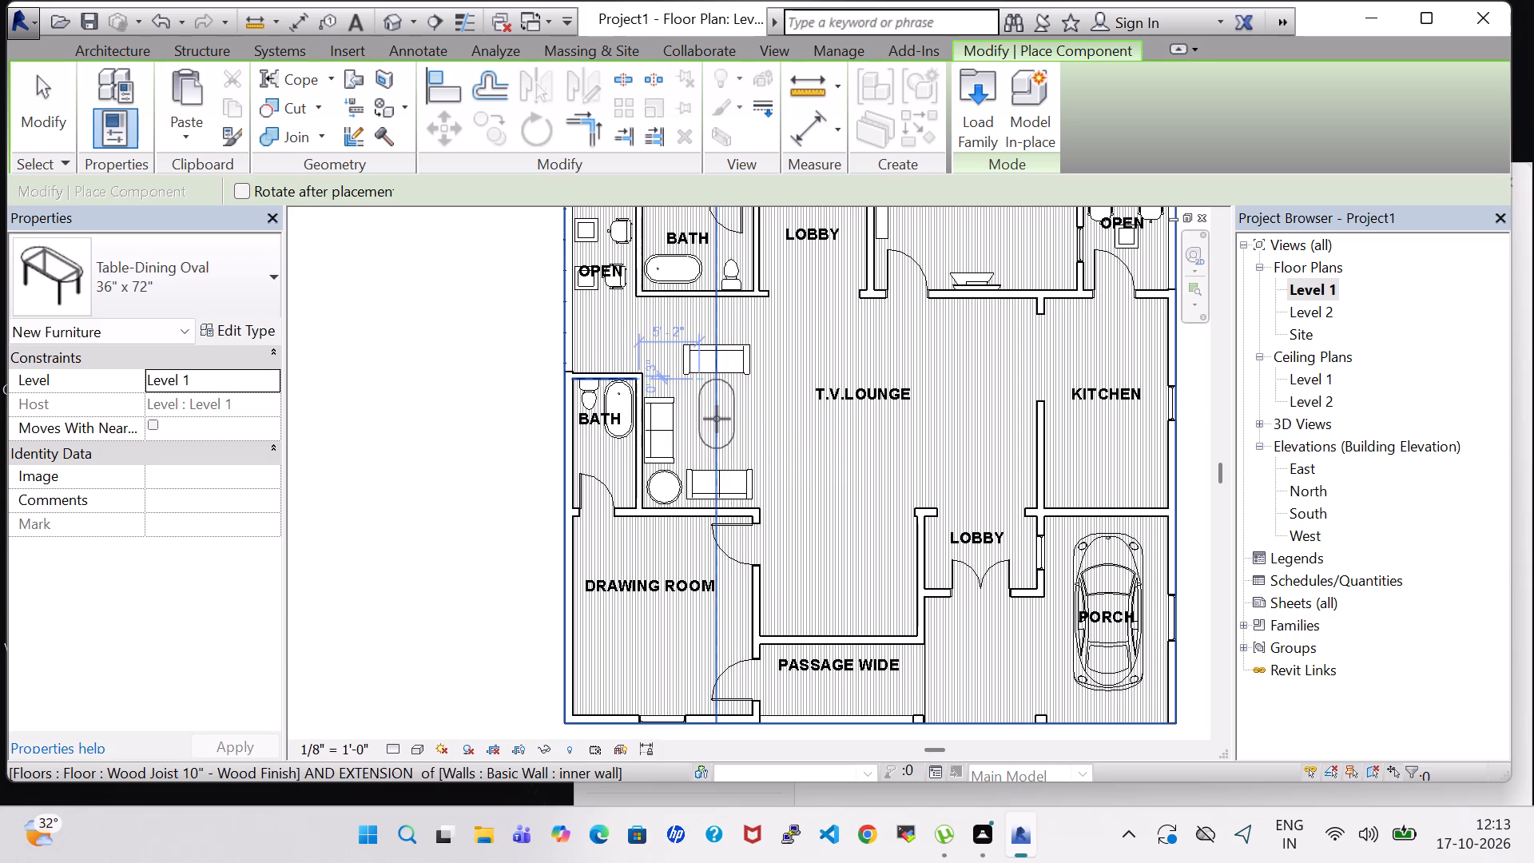
click(717, 419)
key(Escape)
key(Escape)
click(719, 417)
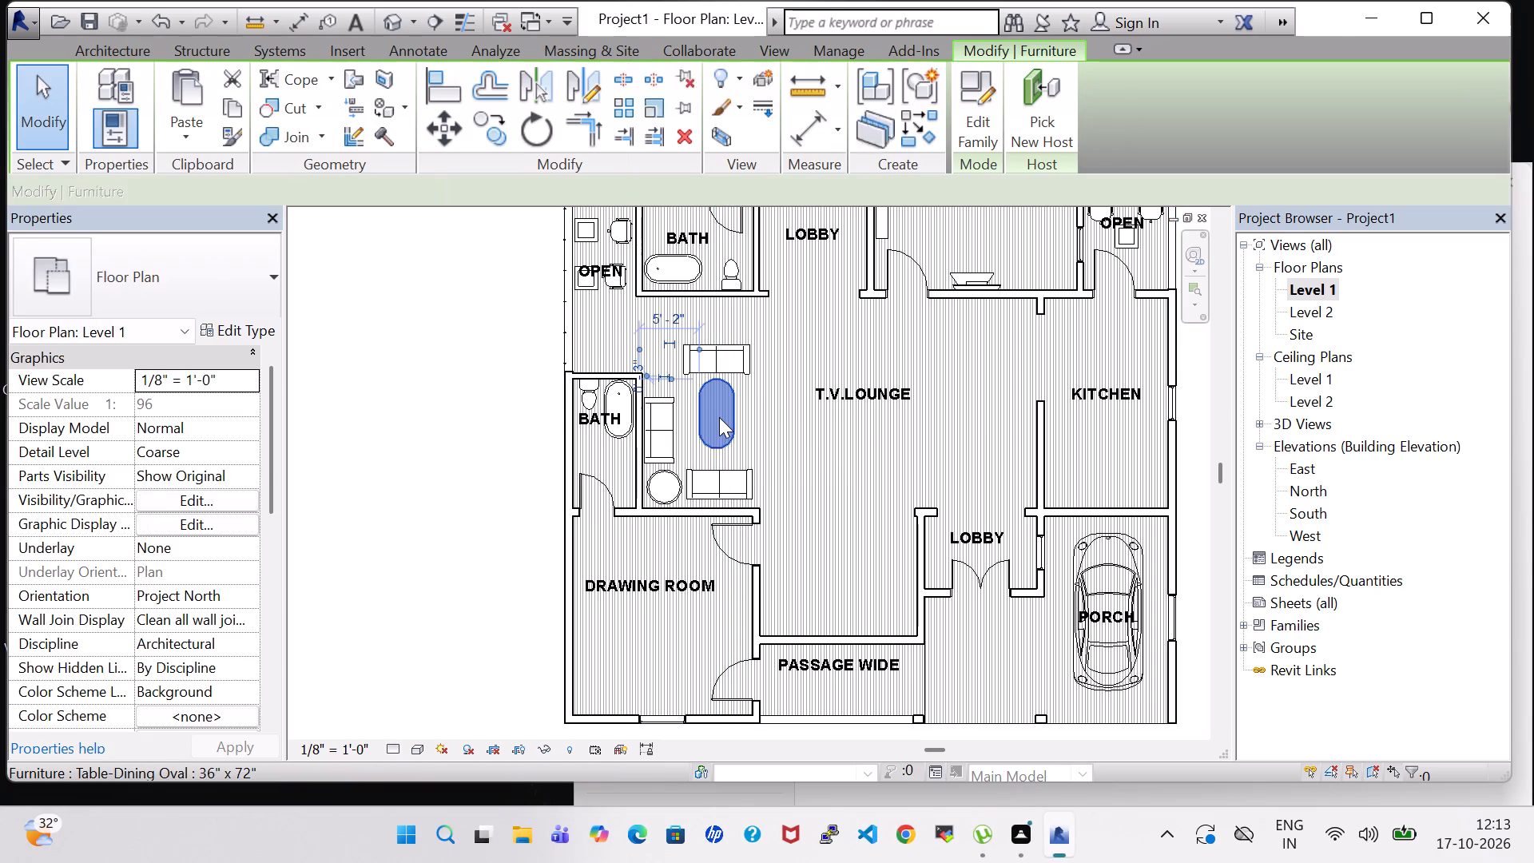
key(Down)
key(Down)
key(Down)
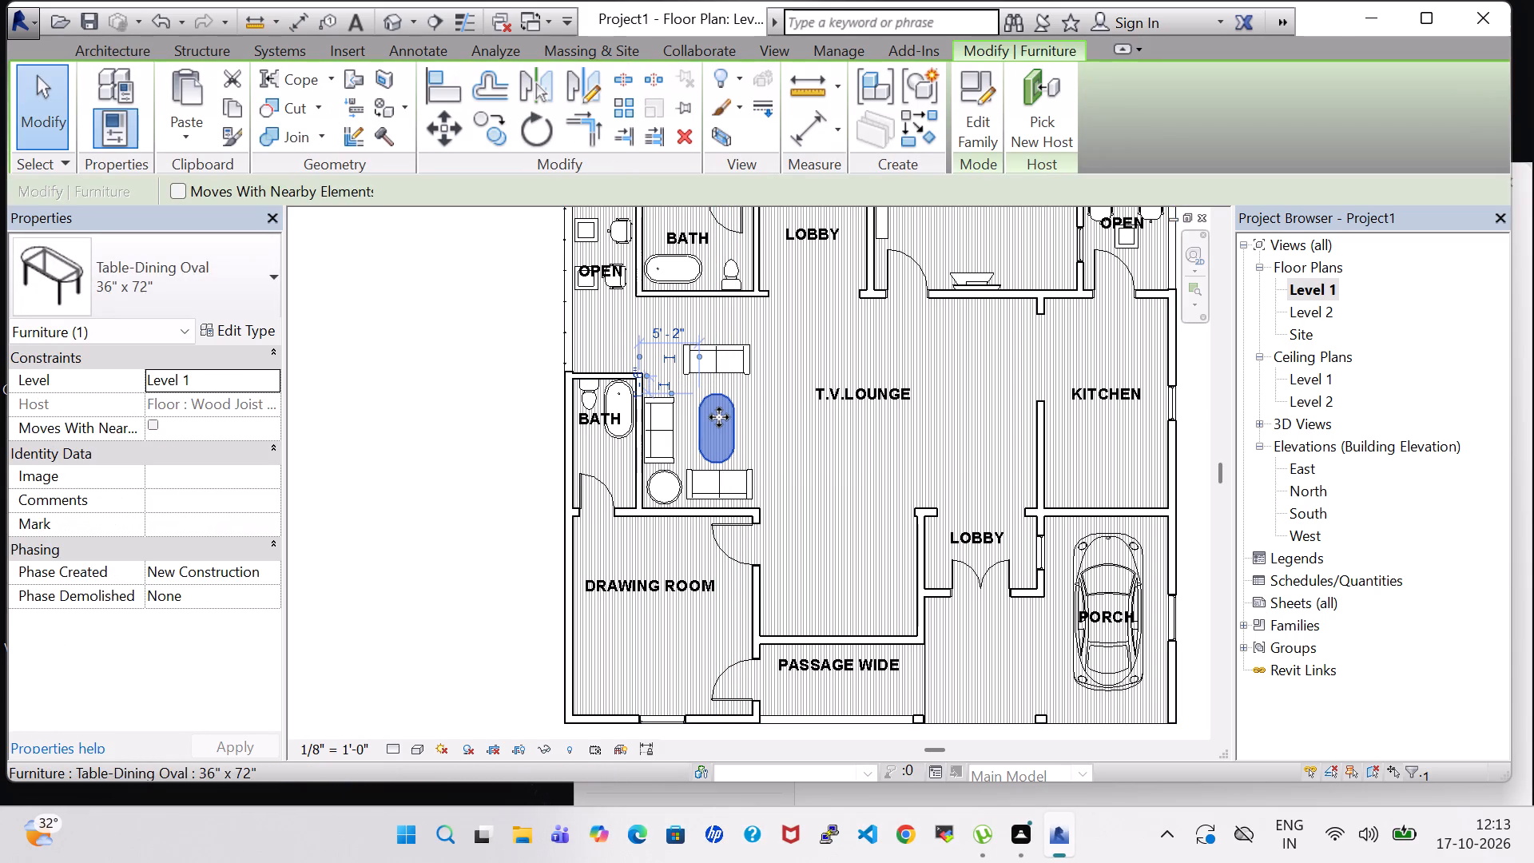
click(401, 448)
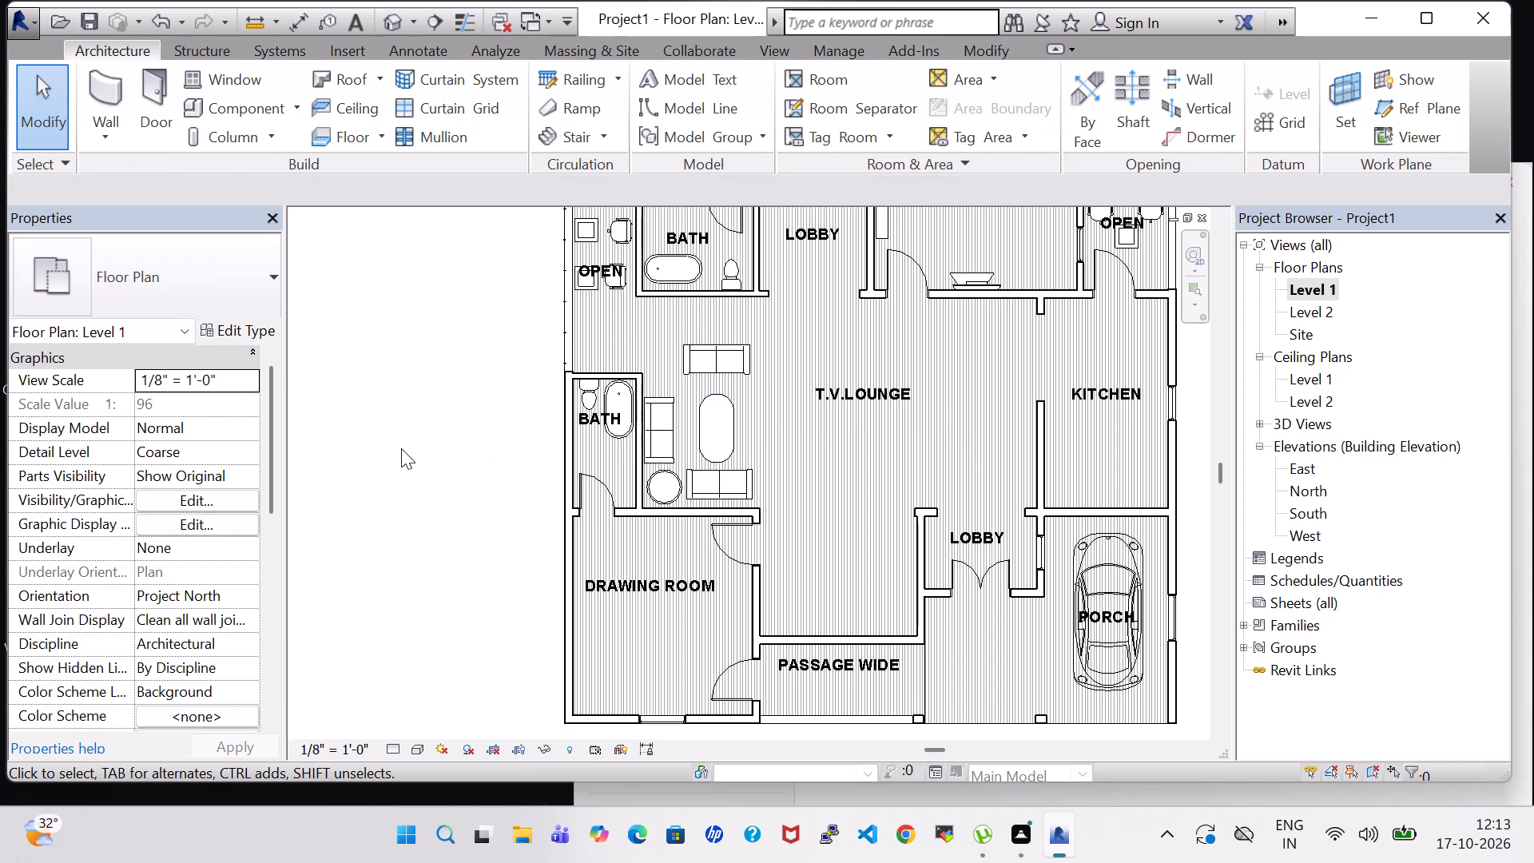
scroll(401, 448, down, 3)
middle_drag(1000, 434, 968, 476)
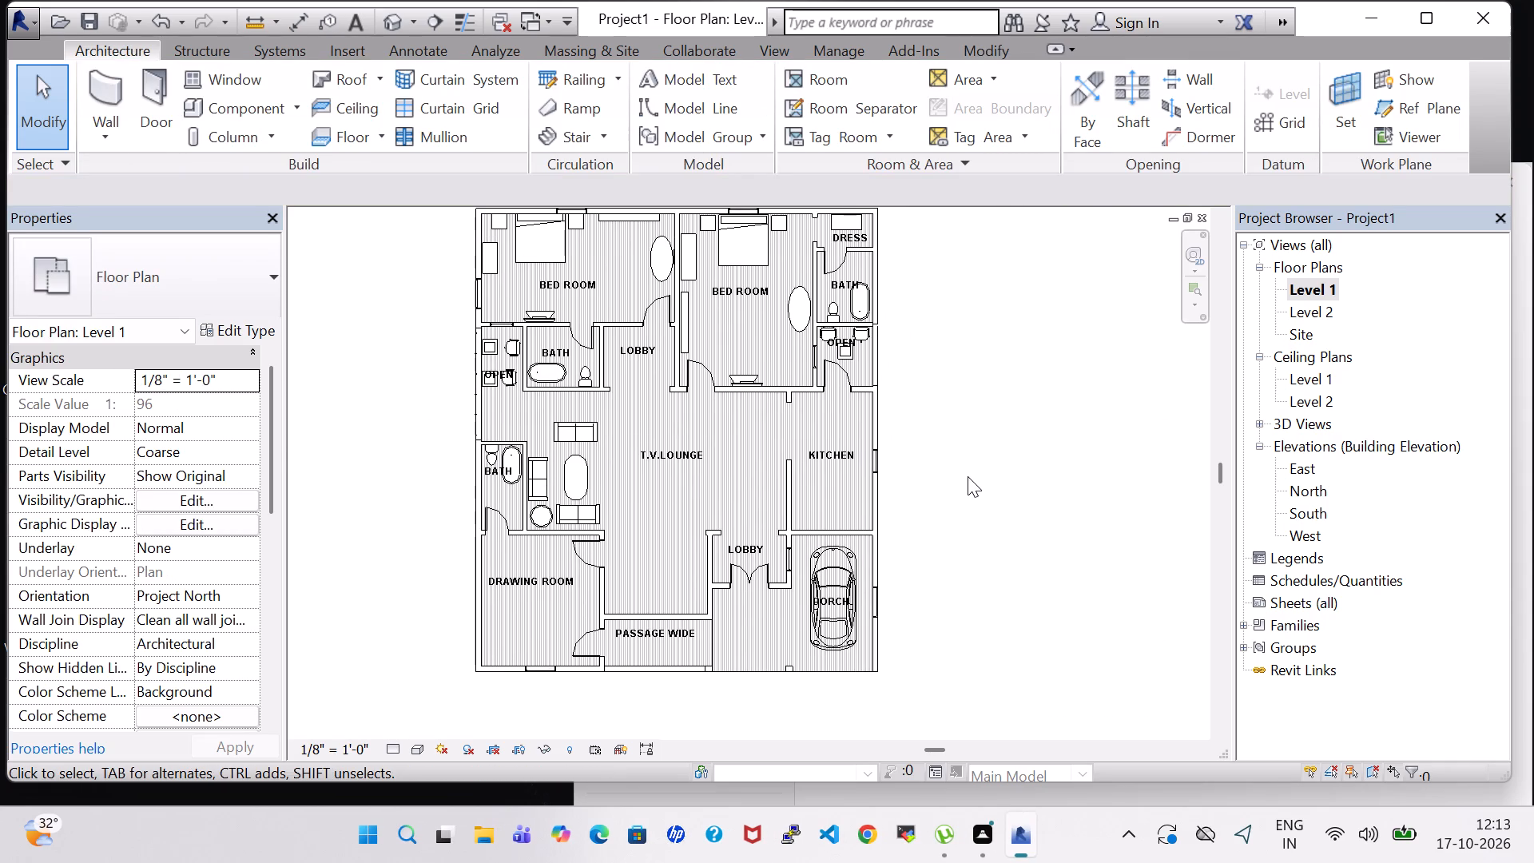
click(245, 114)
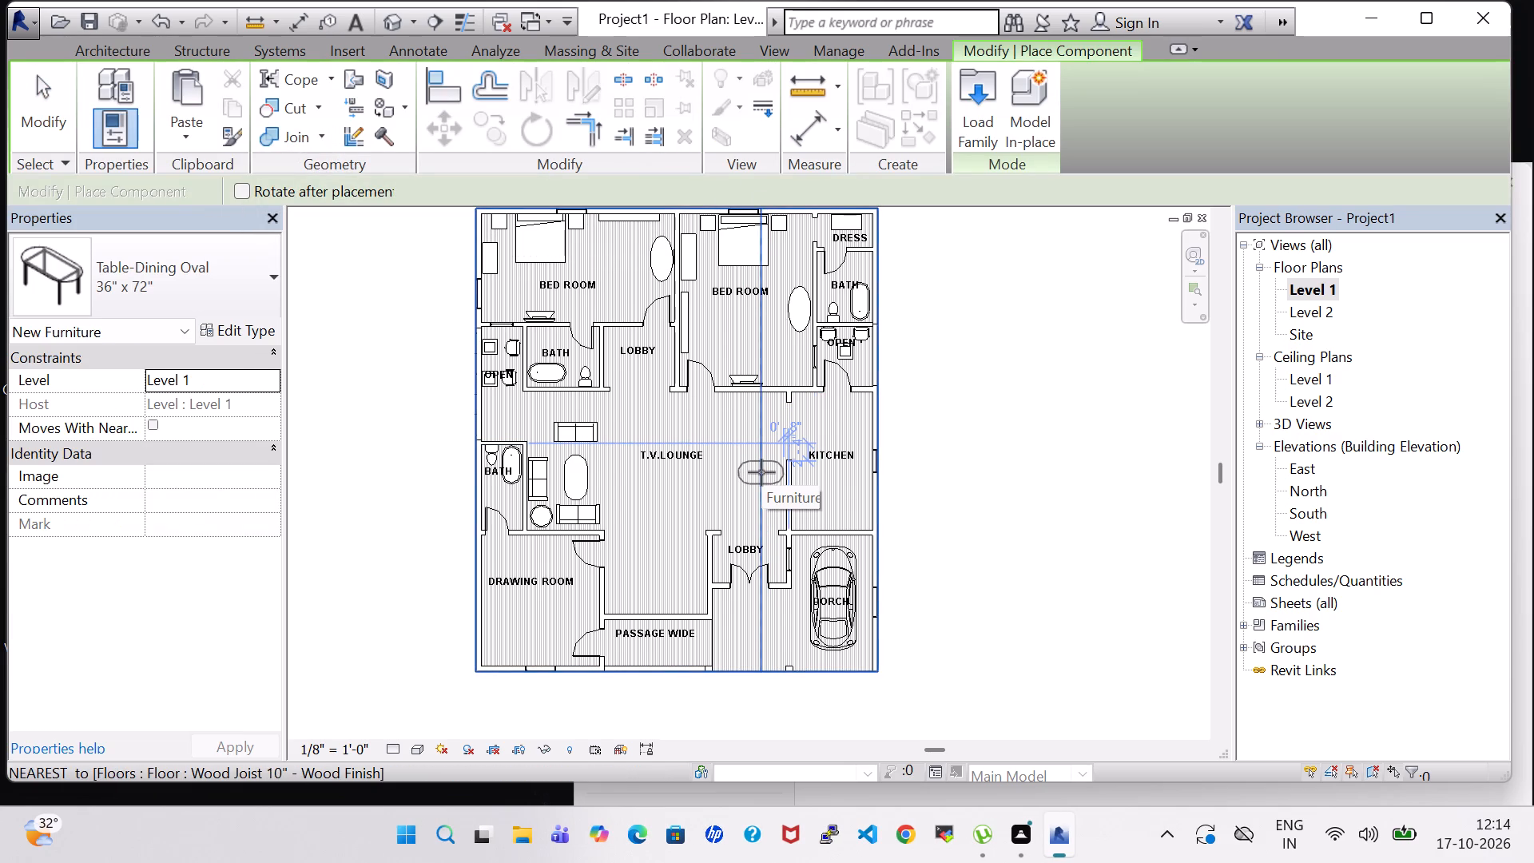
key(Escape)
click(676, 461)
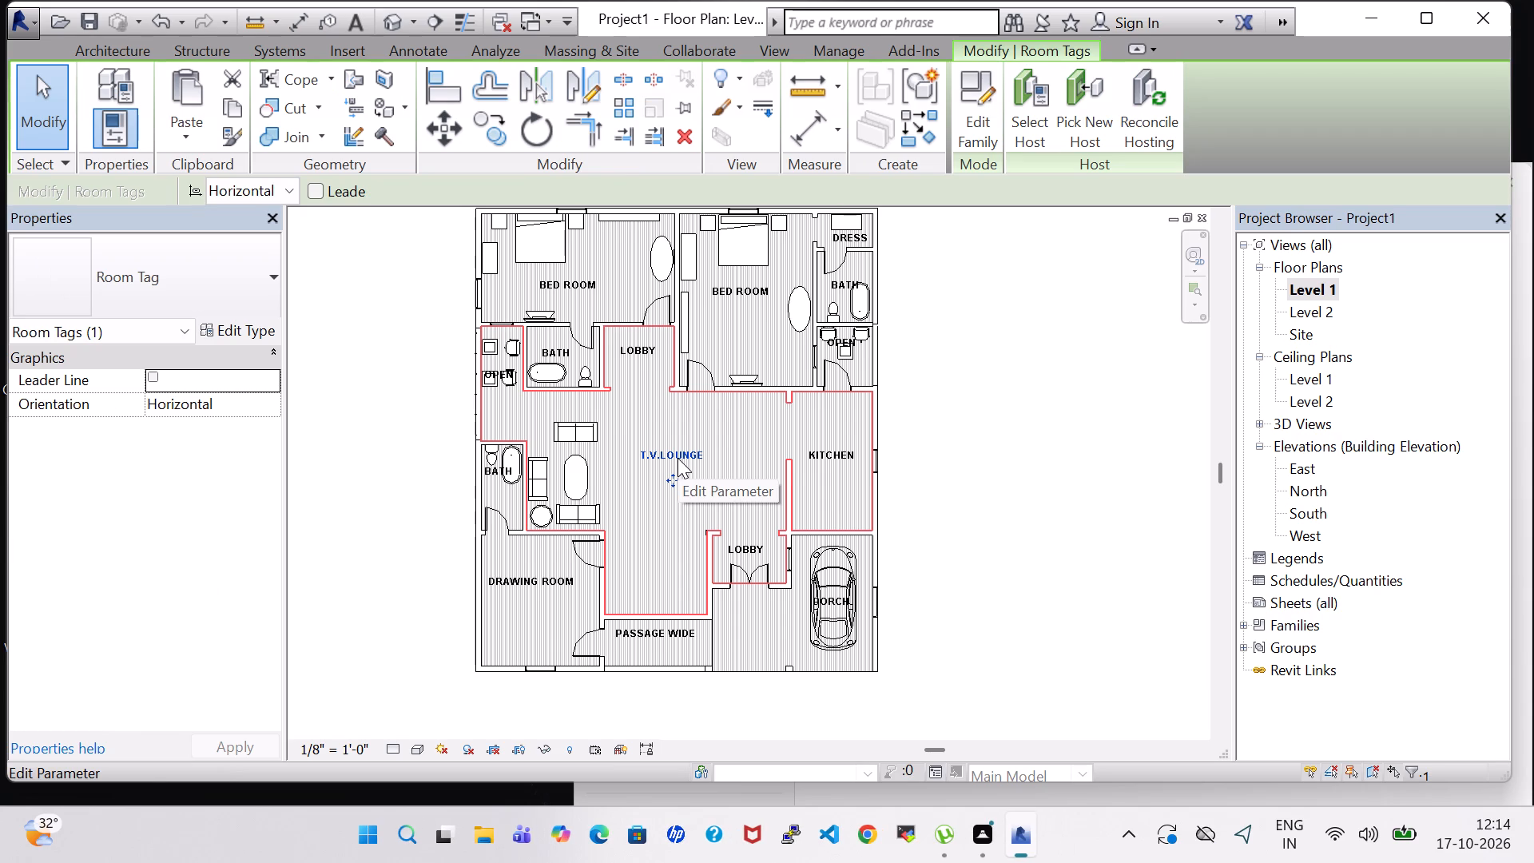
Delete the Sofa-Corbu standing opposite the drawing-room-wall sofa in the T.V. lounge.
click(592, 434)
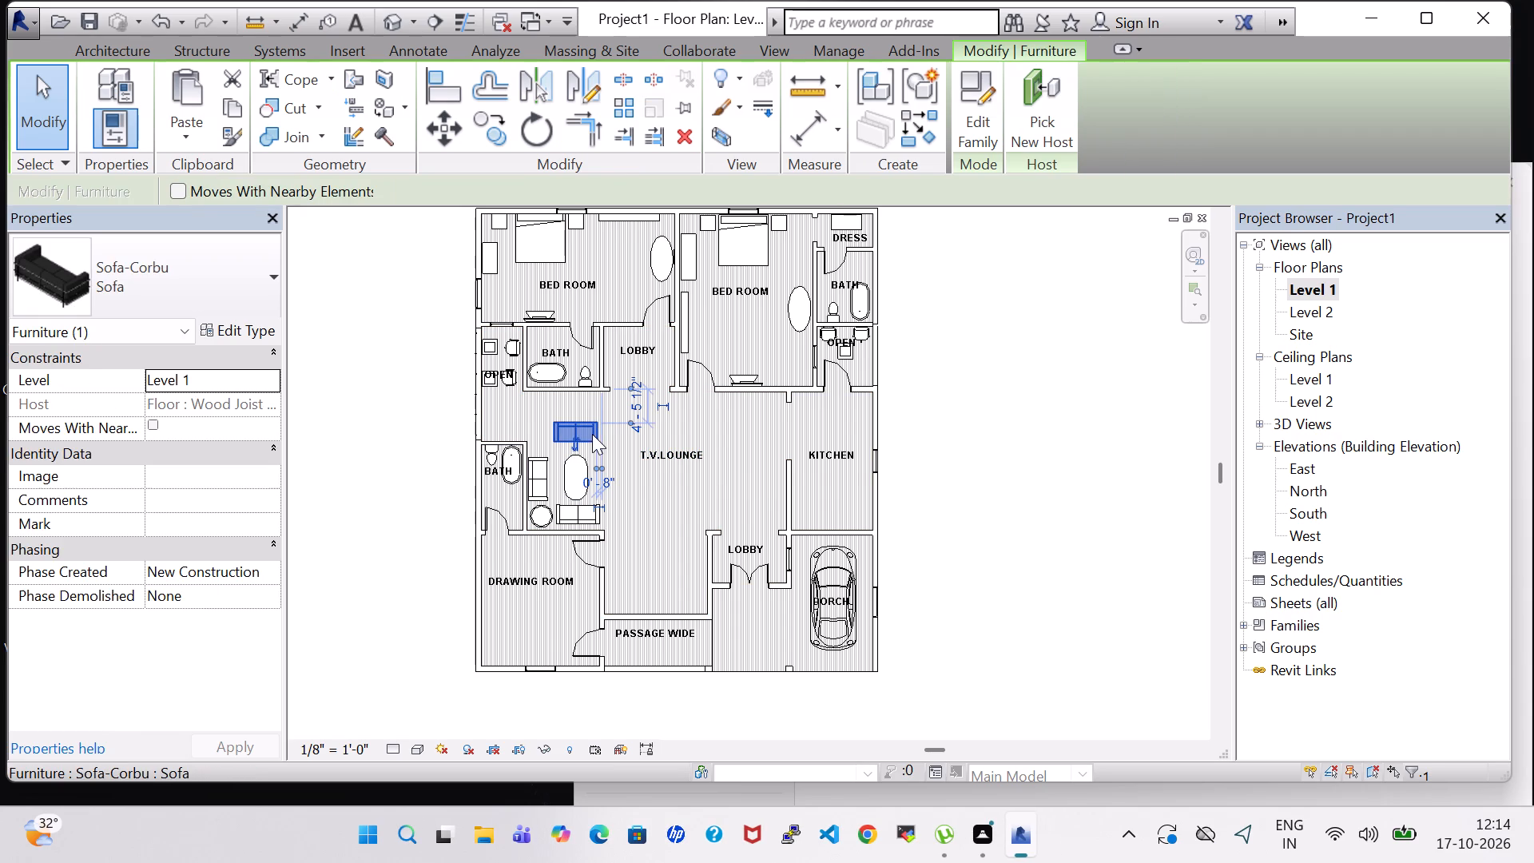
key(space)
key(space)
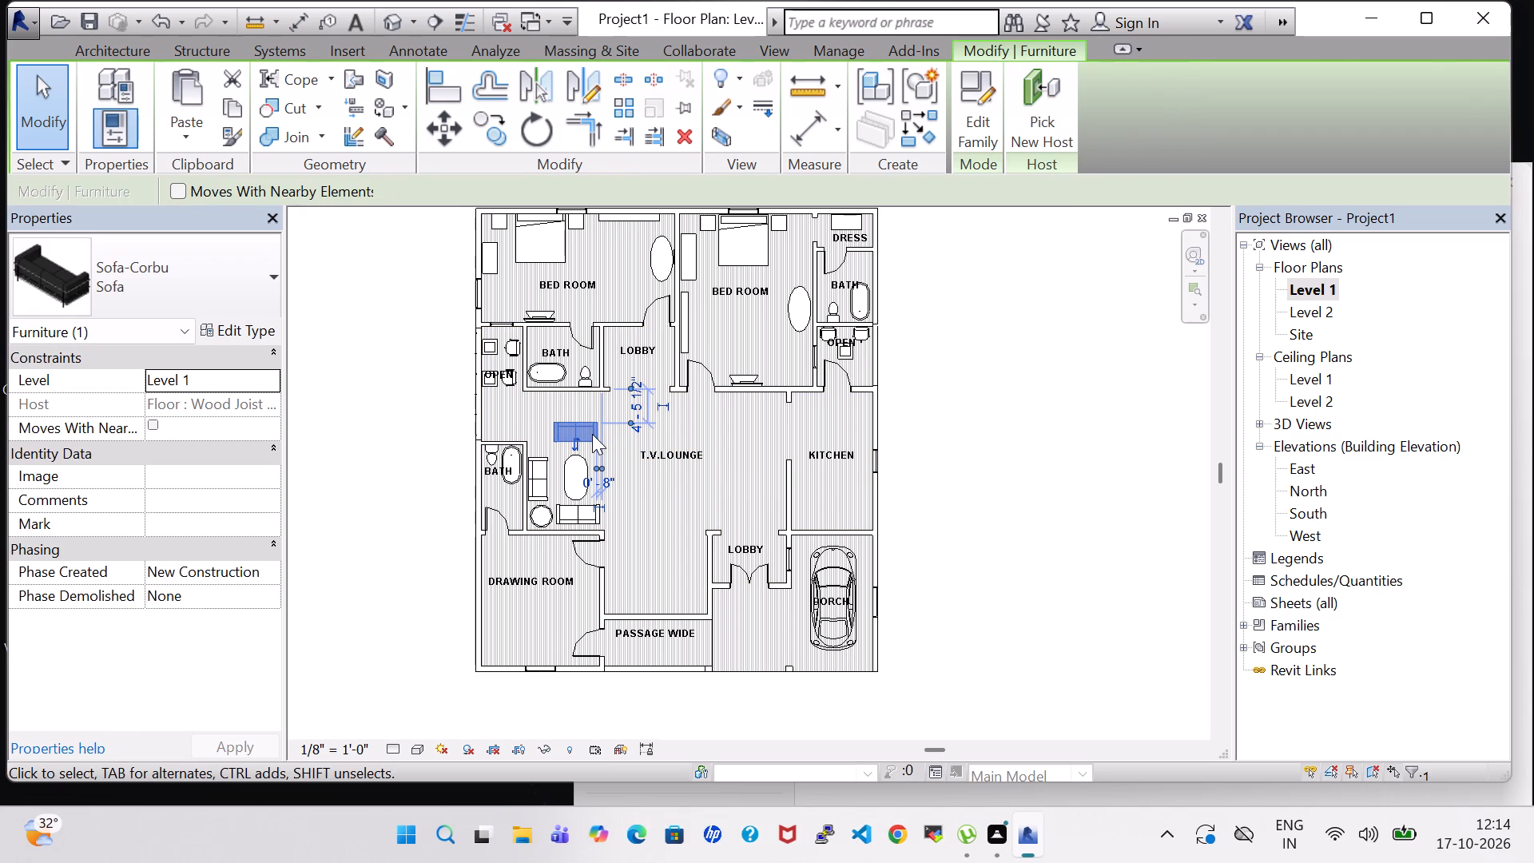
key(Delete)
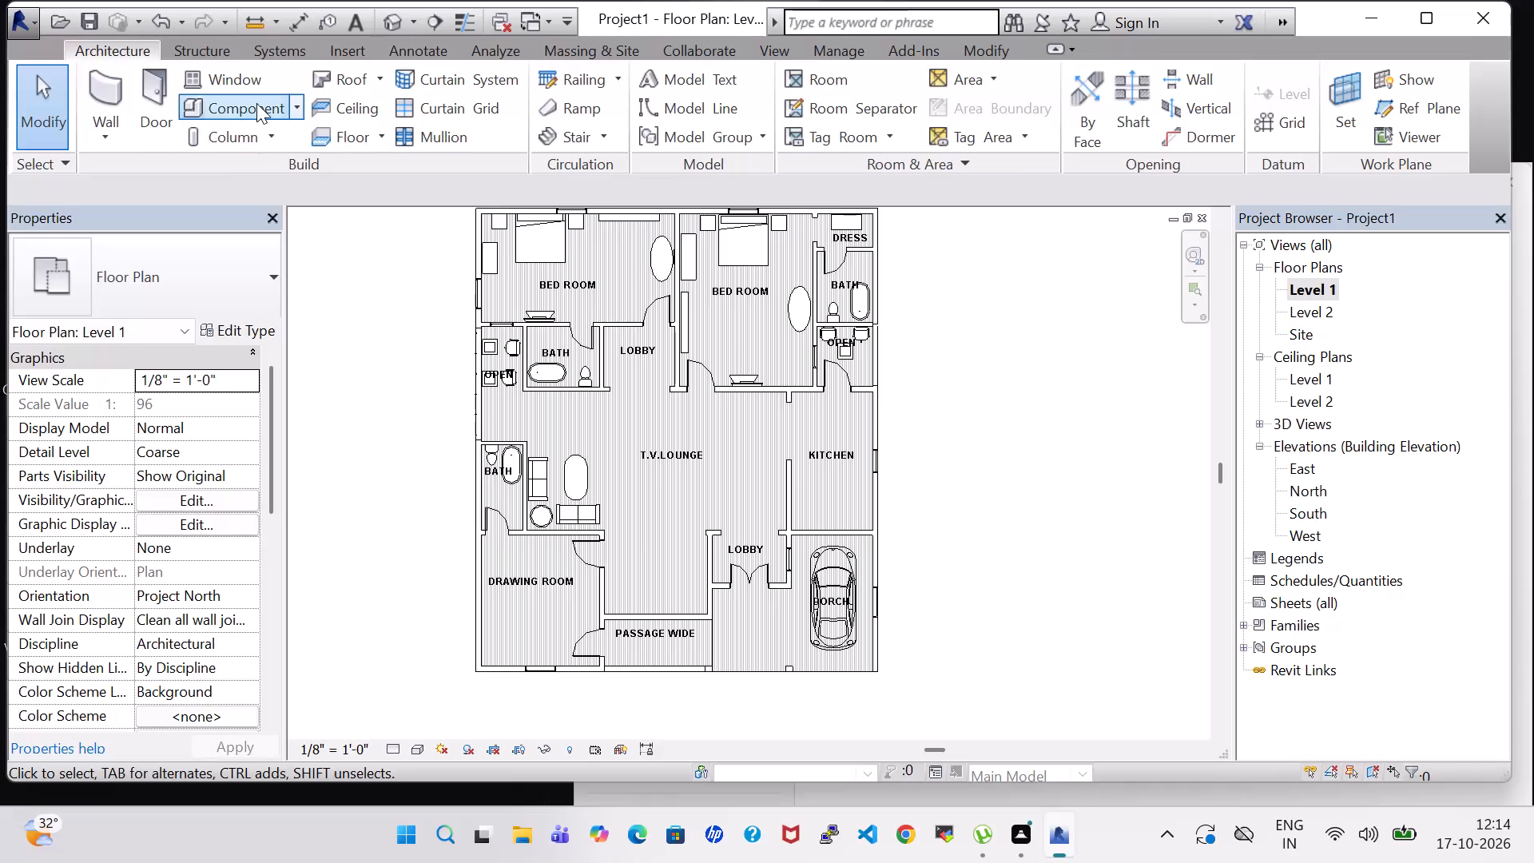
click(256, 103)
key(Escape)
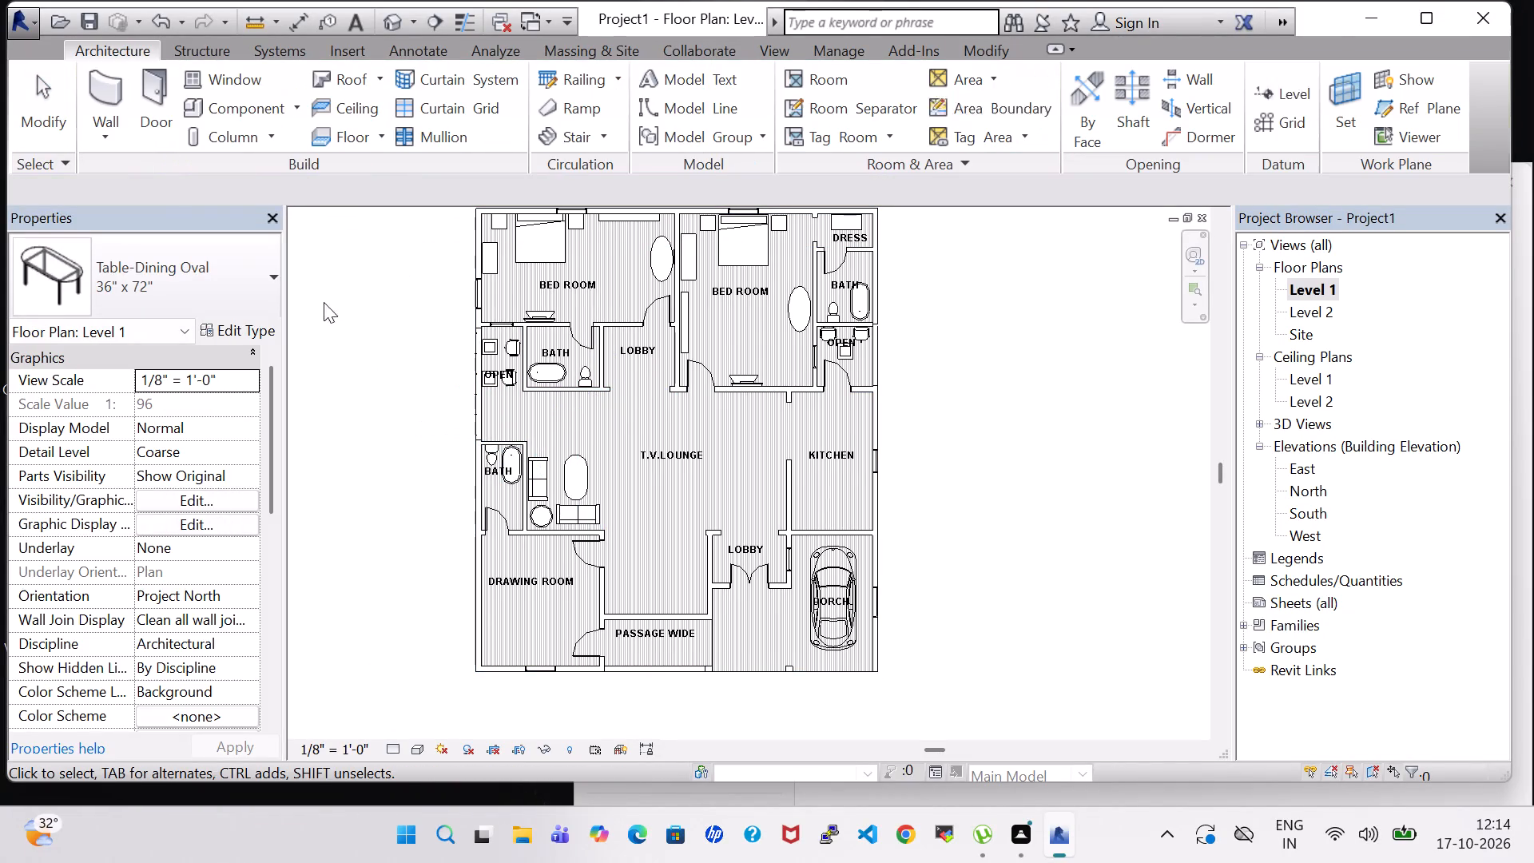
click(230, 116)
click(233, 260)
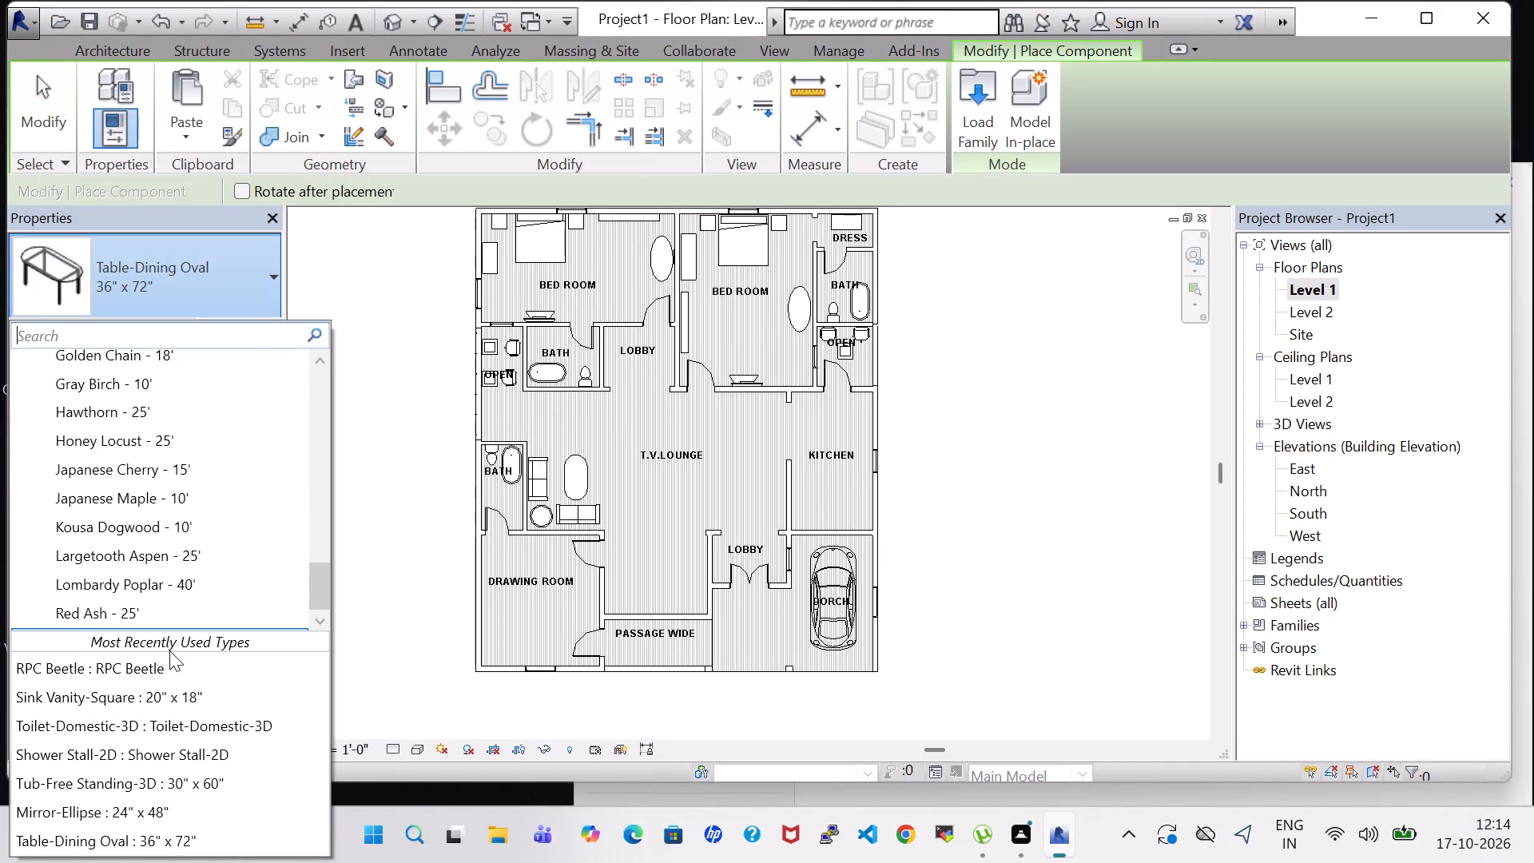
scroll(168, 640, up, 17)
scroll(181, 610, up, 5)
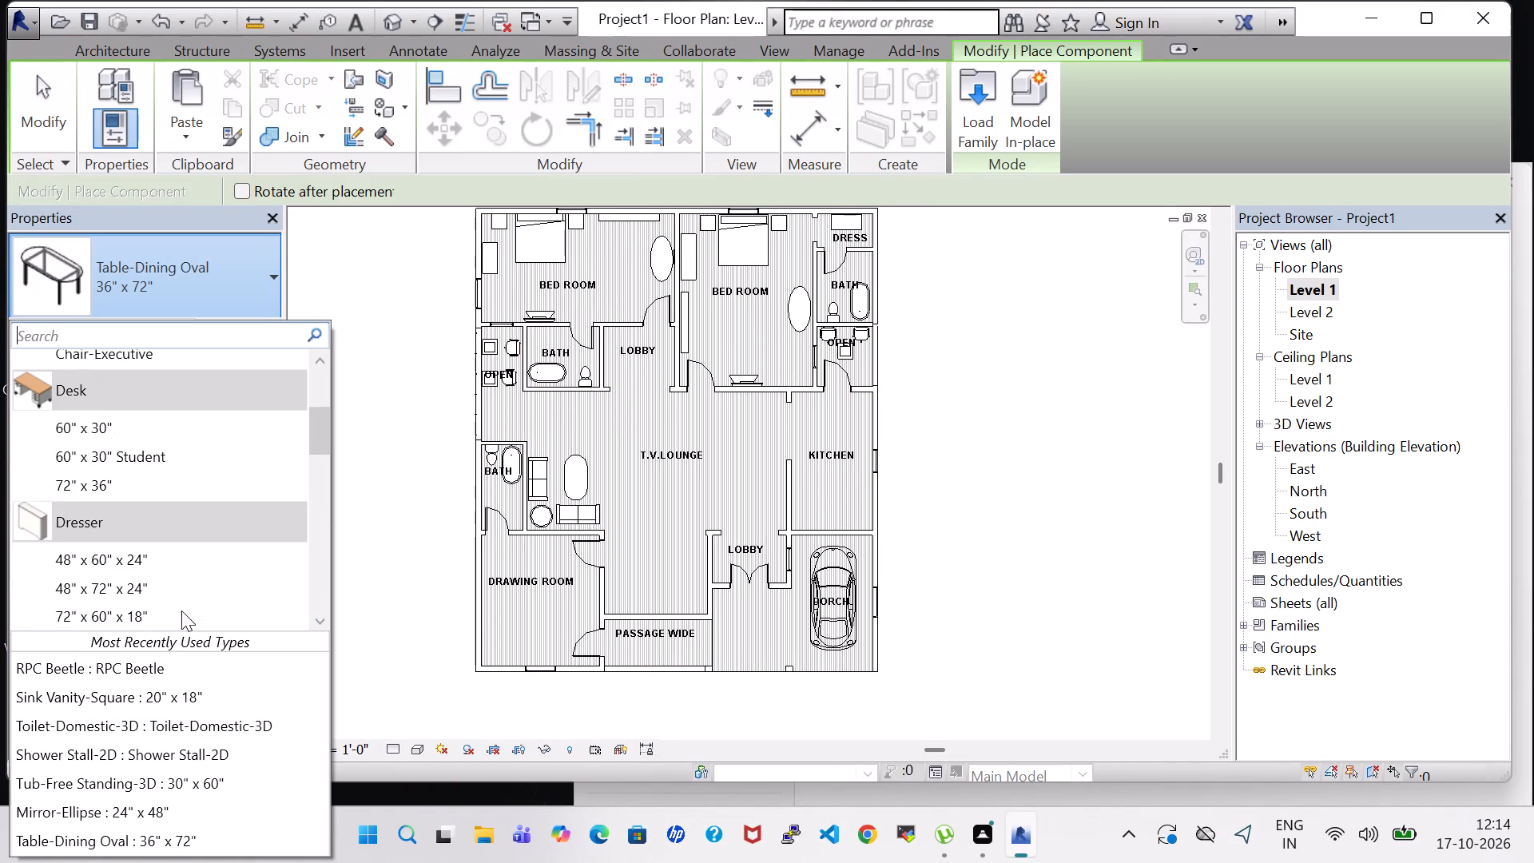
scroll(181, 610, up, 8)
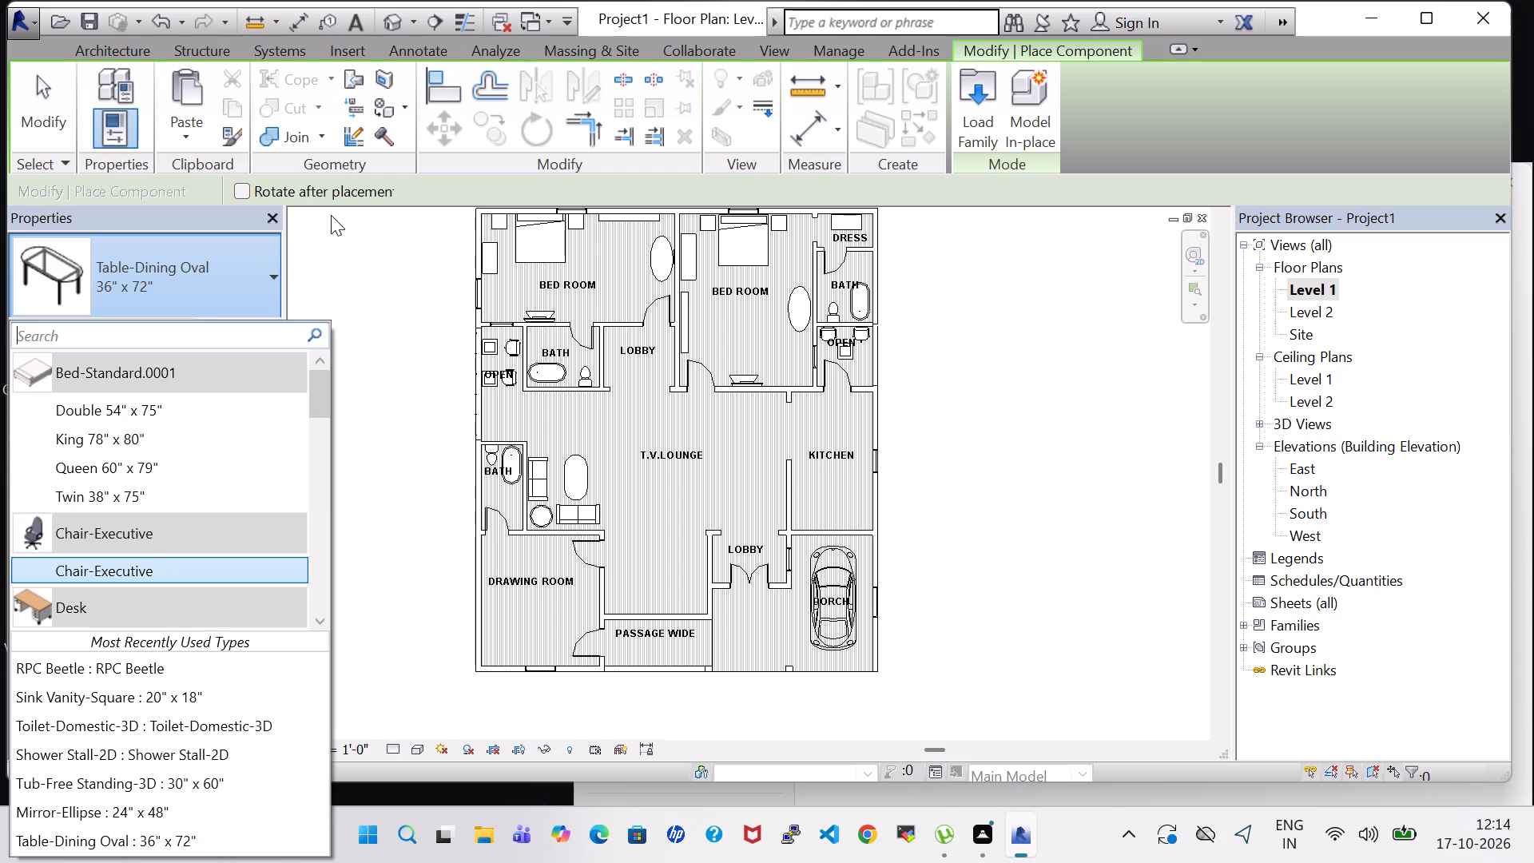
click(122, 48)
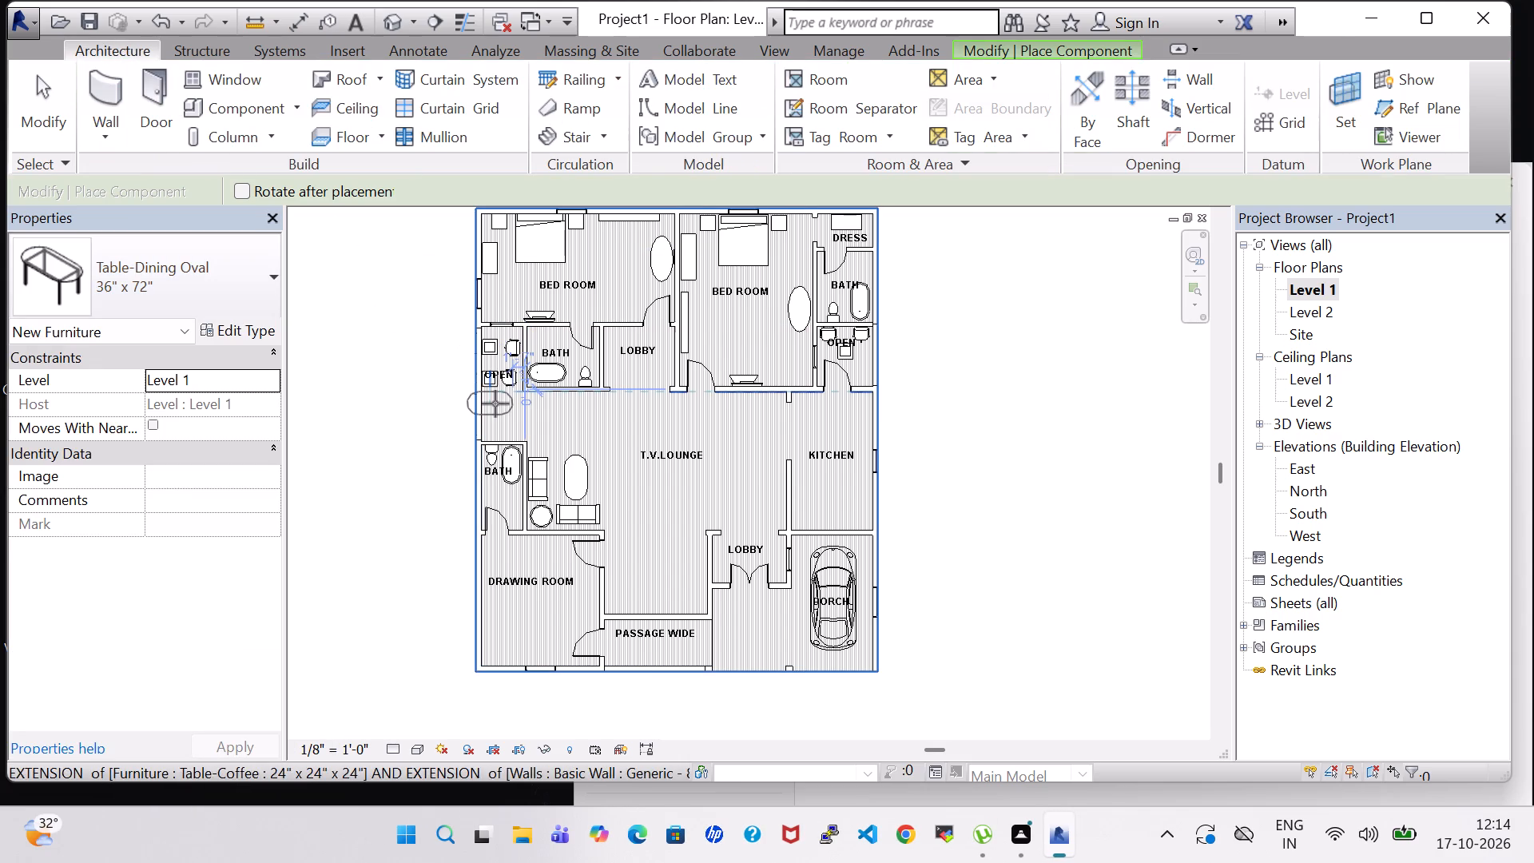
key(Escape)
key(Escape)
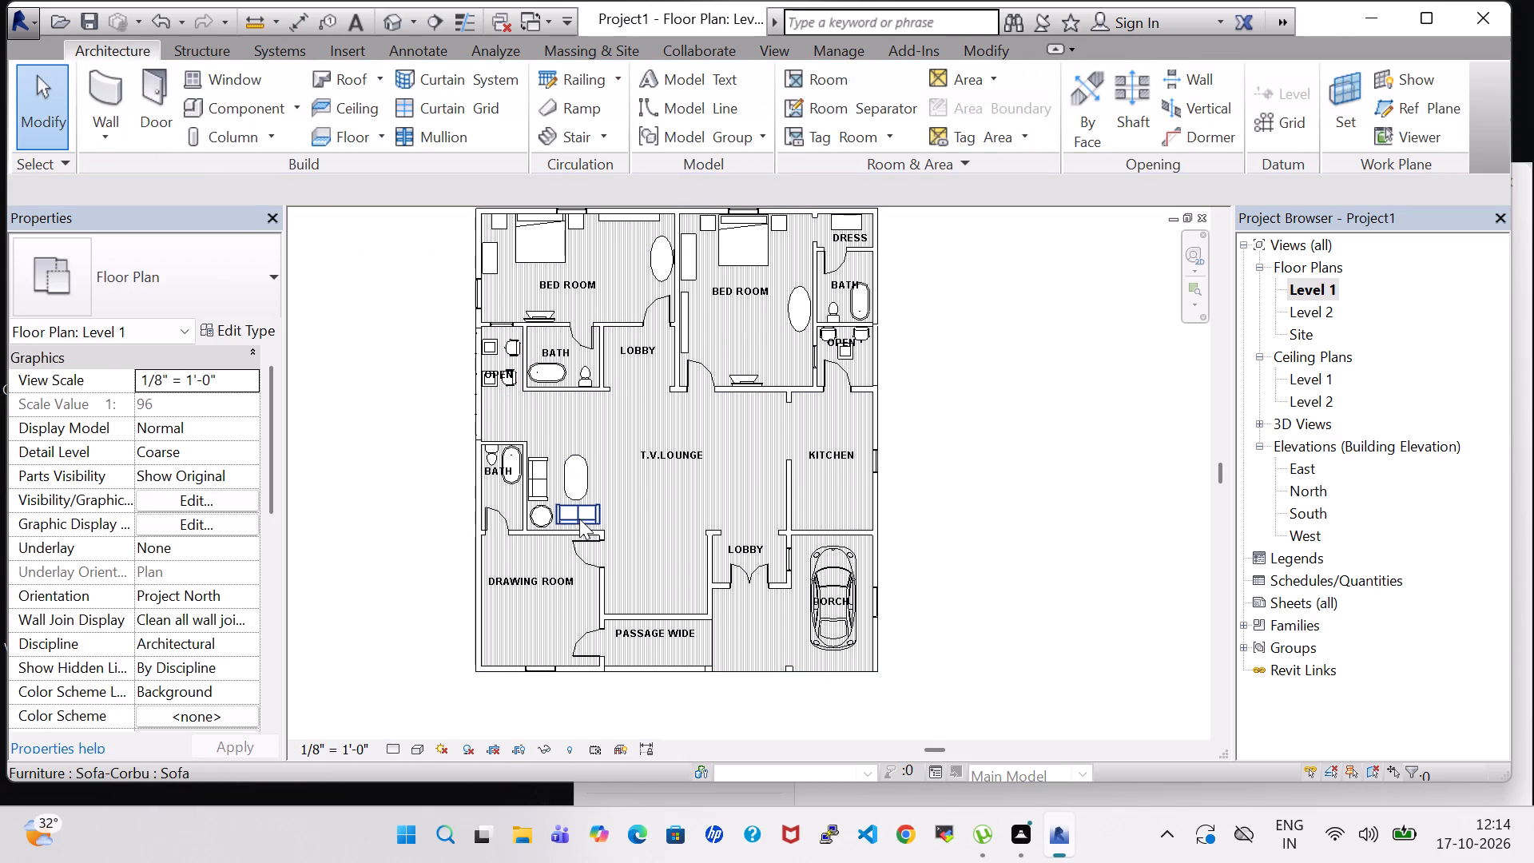
Paste a copy of the bath-wall Sofa-Corbu across the oval table in the T.V. lounge and turn it to face the table.
click(538, 475)
click(229, 103)
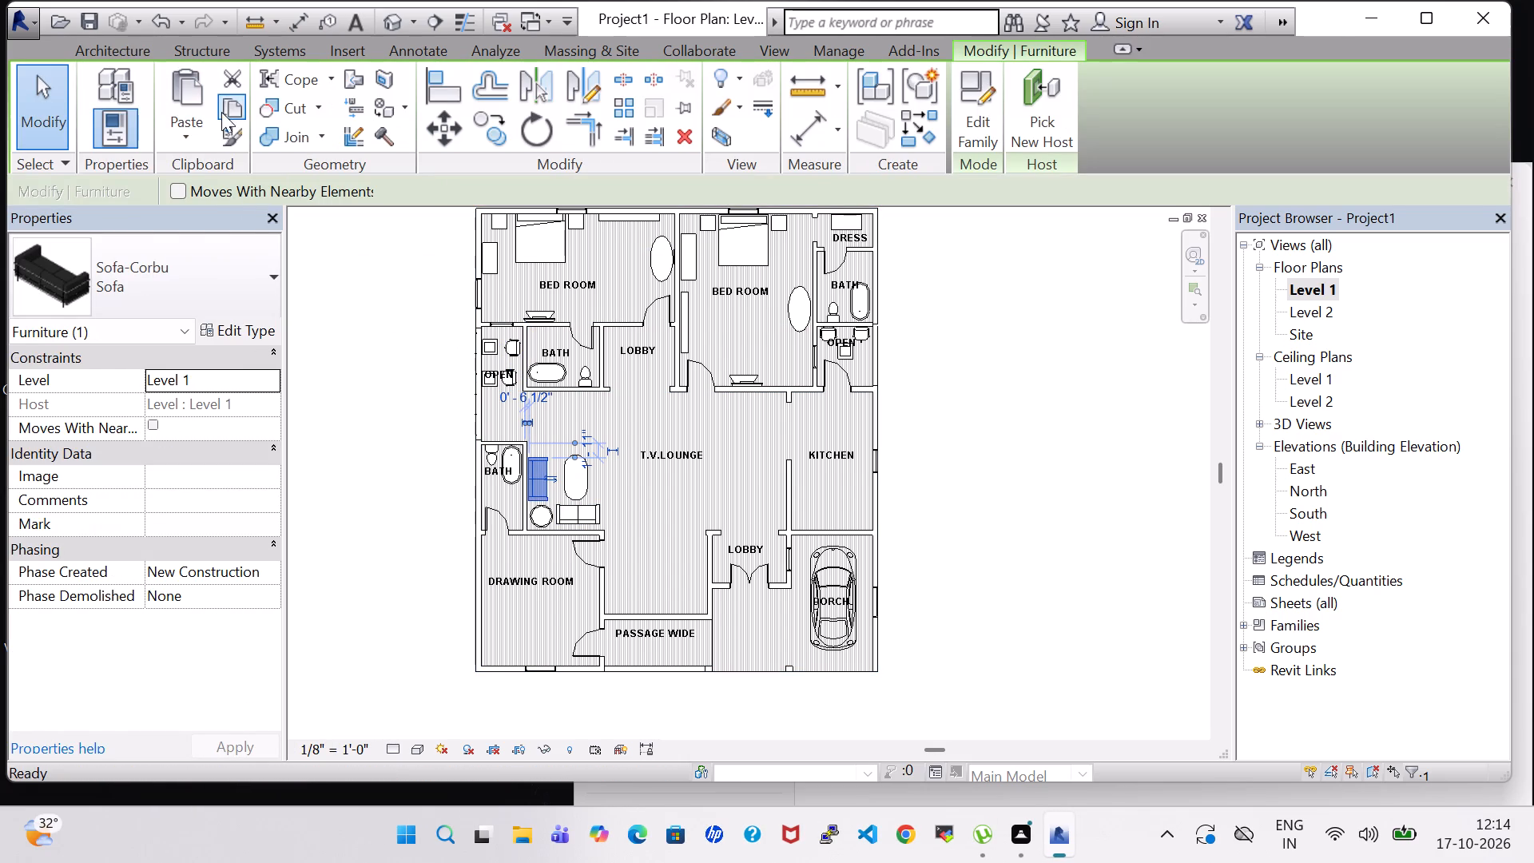
click(195, 129)
click(281, 183)
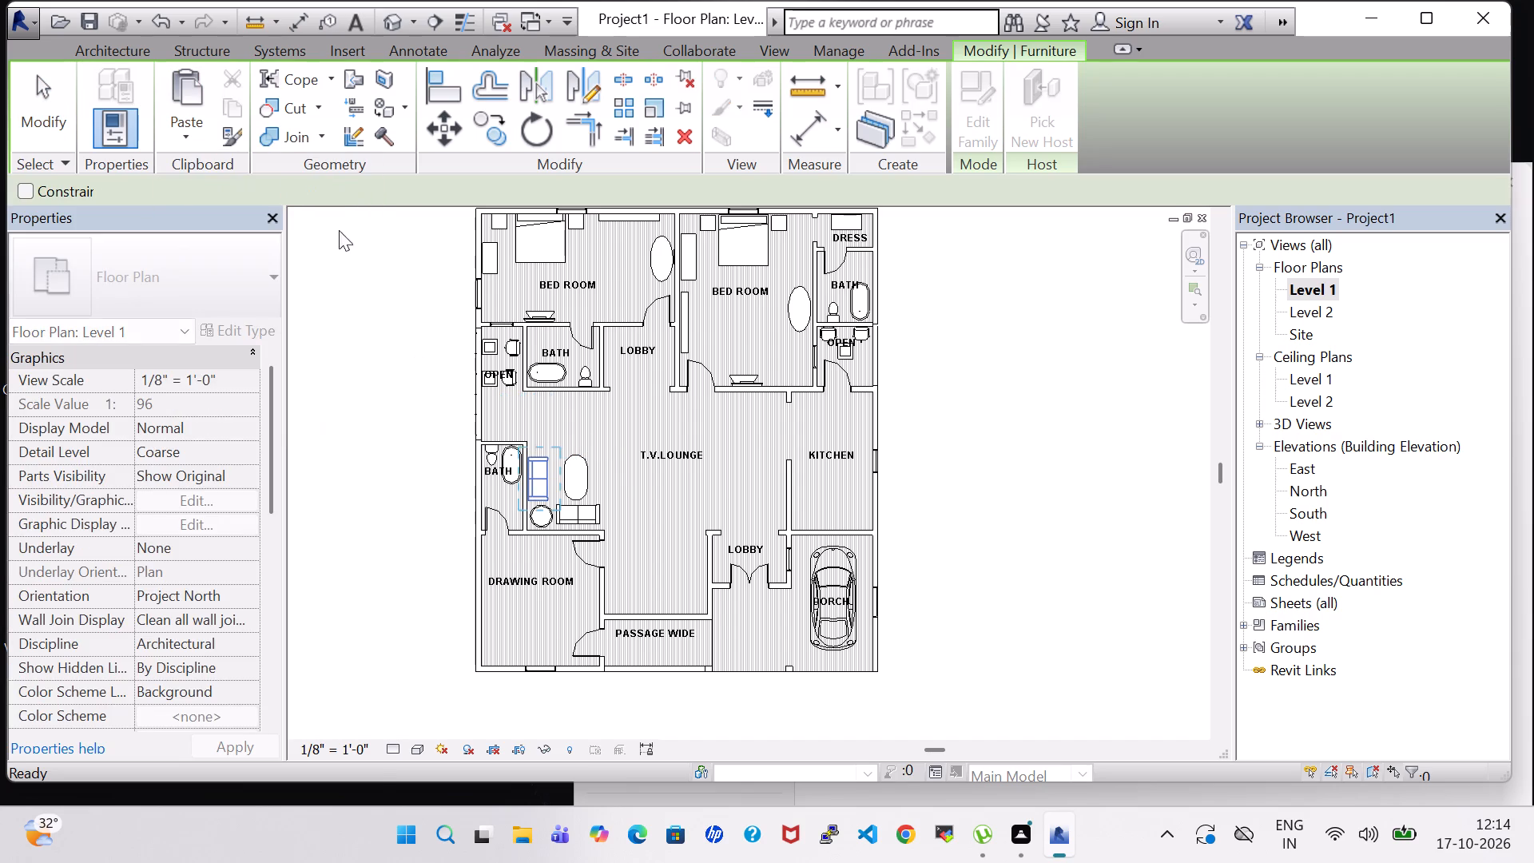
click(615, 487)
key(space)
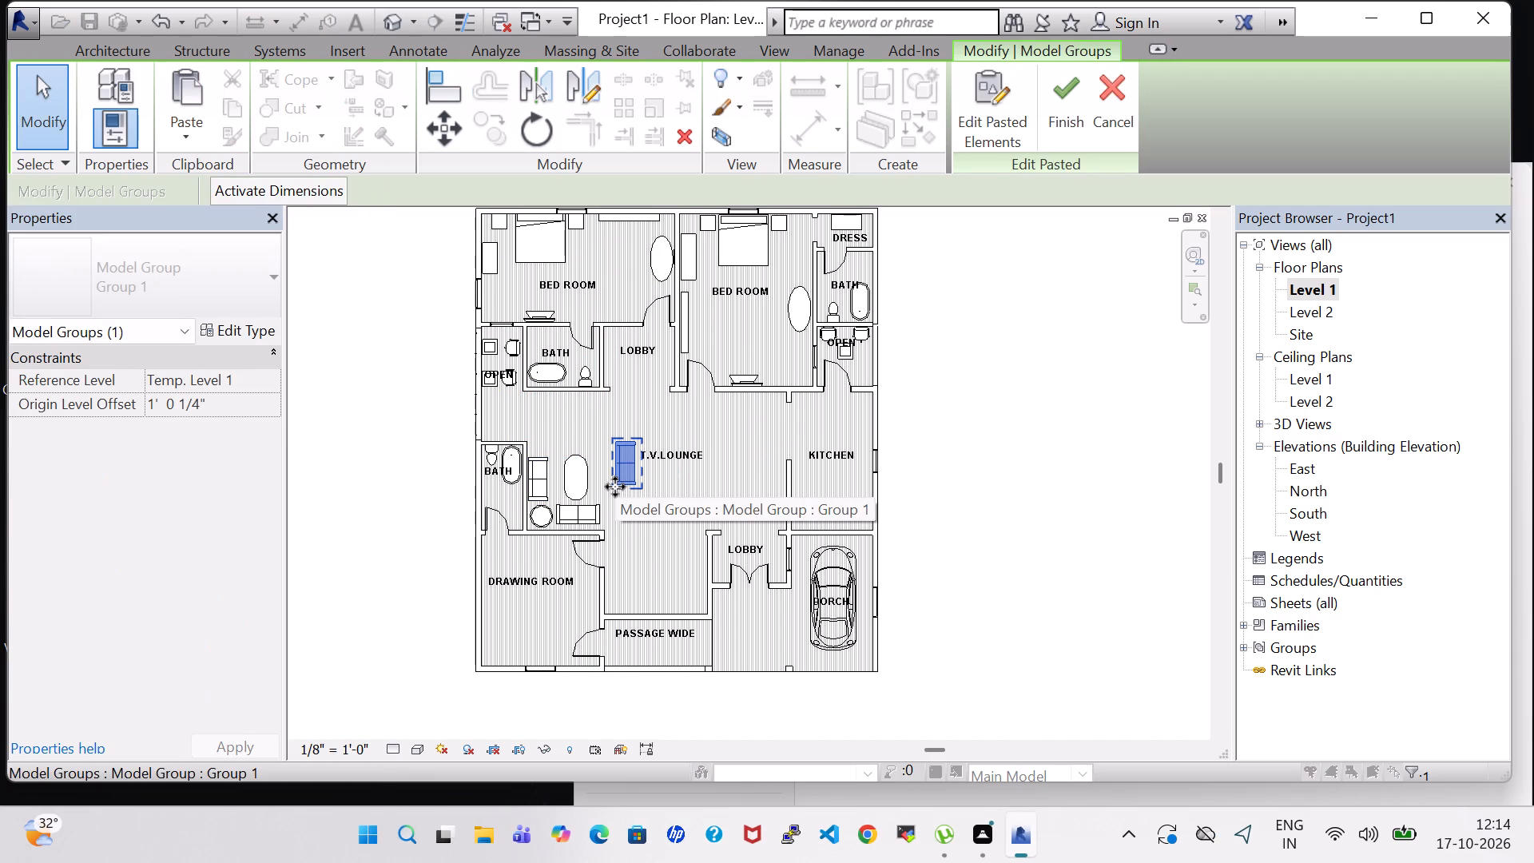
key(Escape)
key(space)
key(space)
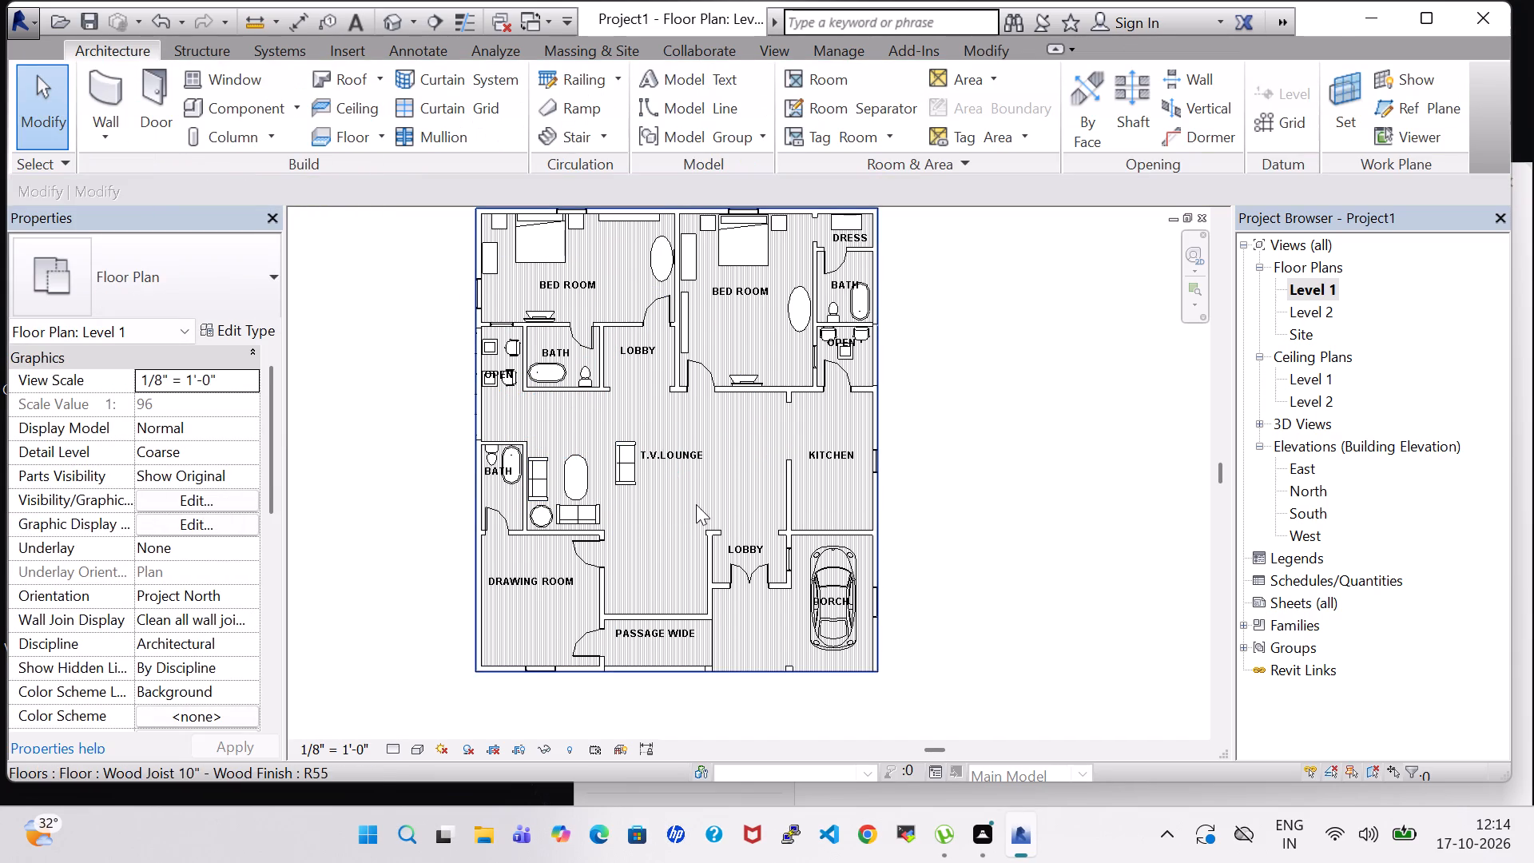
key(space)
click(628, 464)
key(space)
click(921, 489)
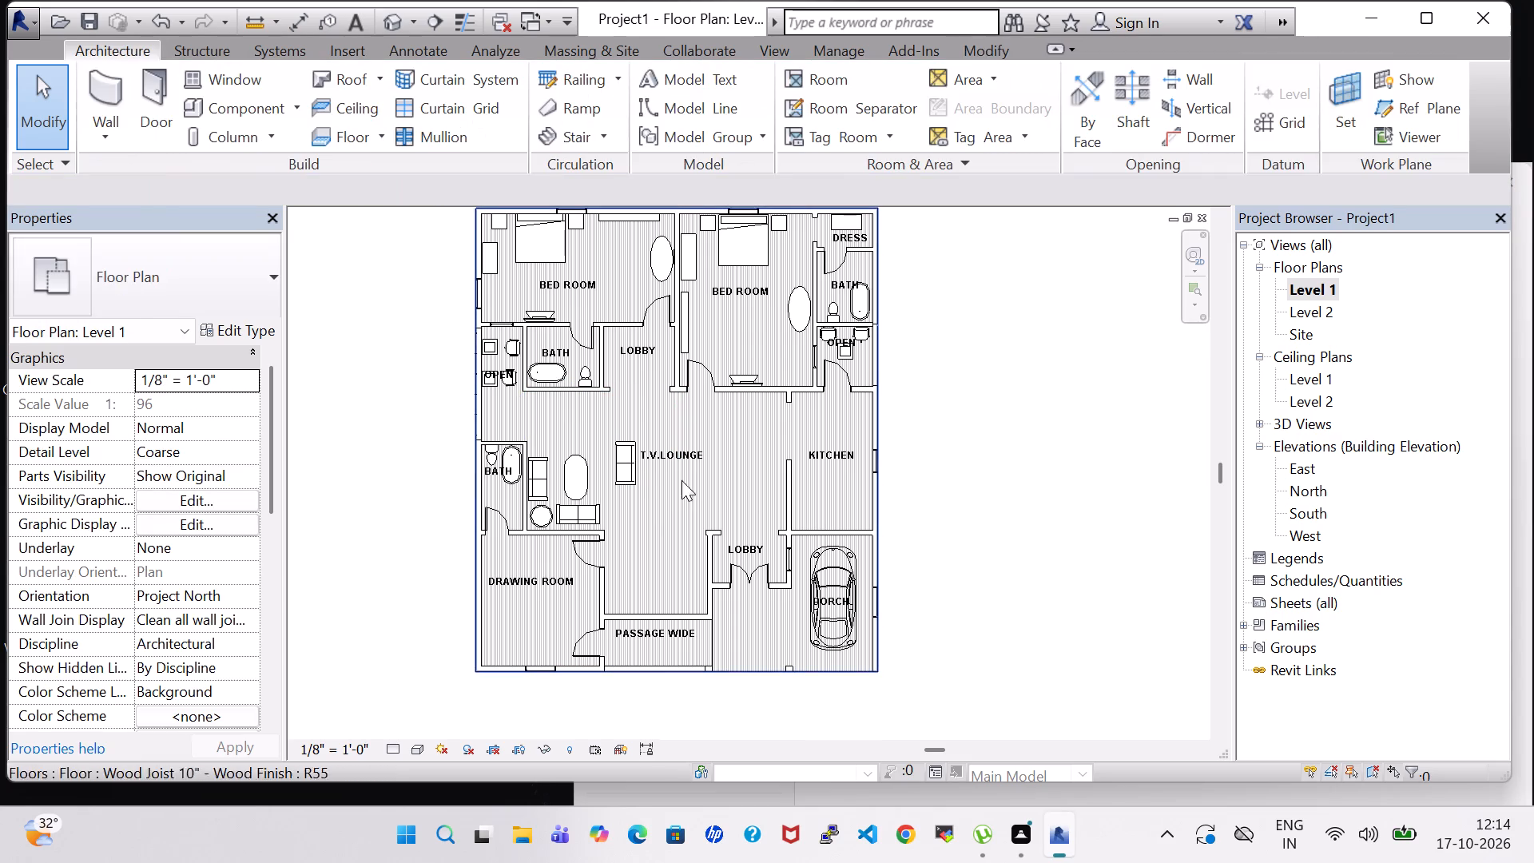
Nudge the pasted sofa closer to the oval table and line it up opposite the bath-wall sofa.
click(621, 462)
key(Down)
key(Down)
key(Down)
key(Down)
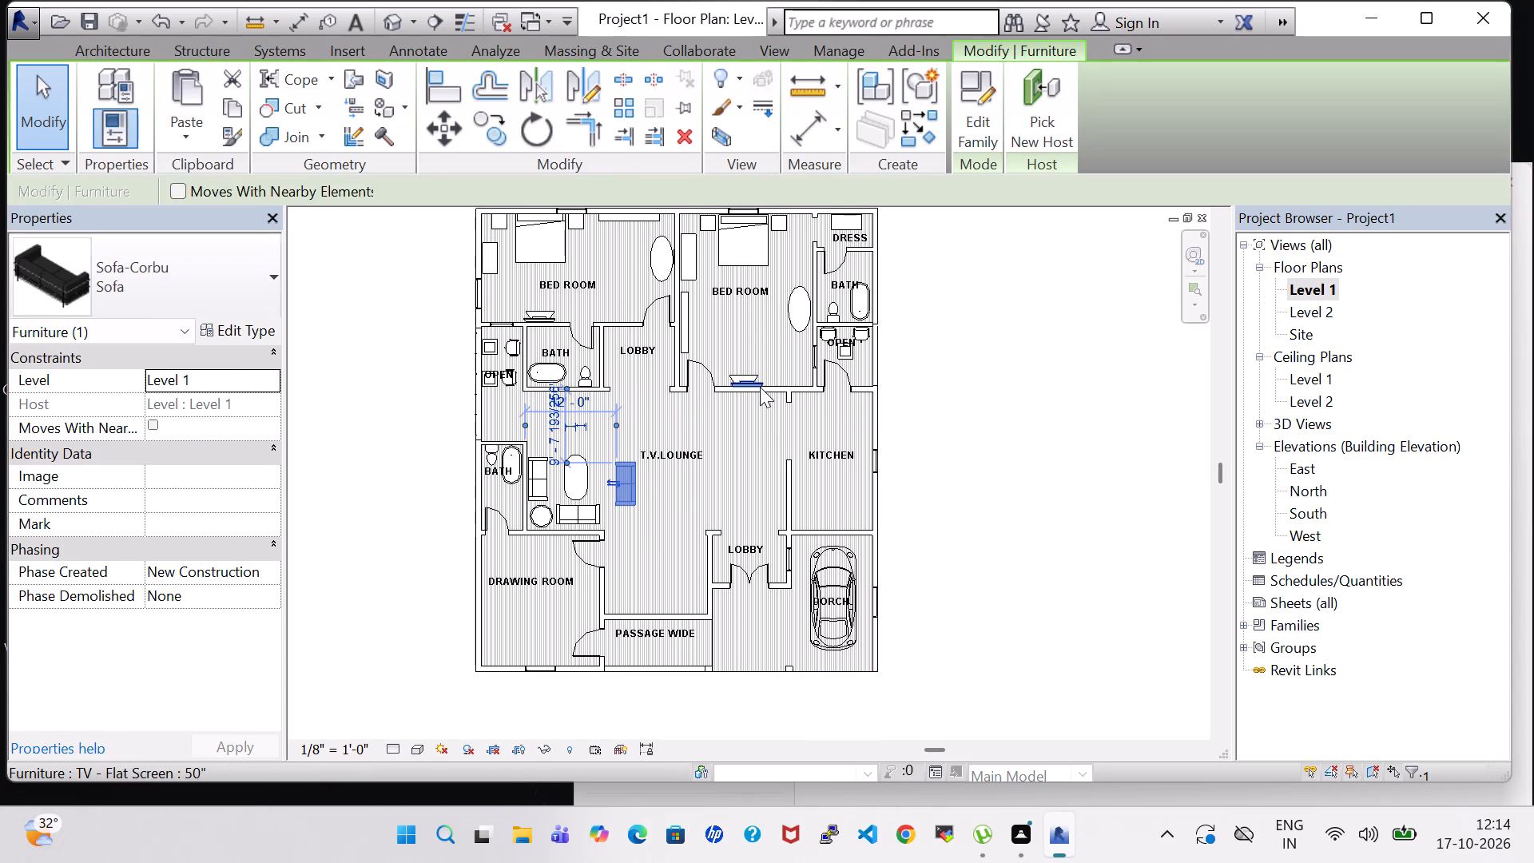
key(Left)
key(Left)
key(Up)
key(Up)
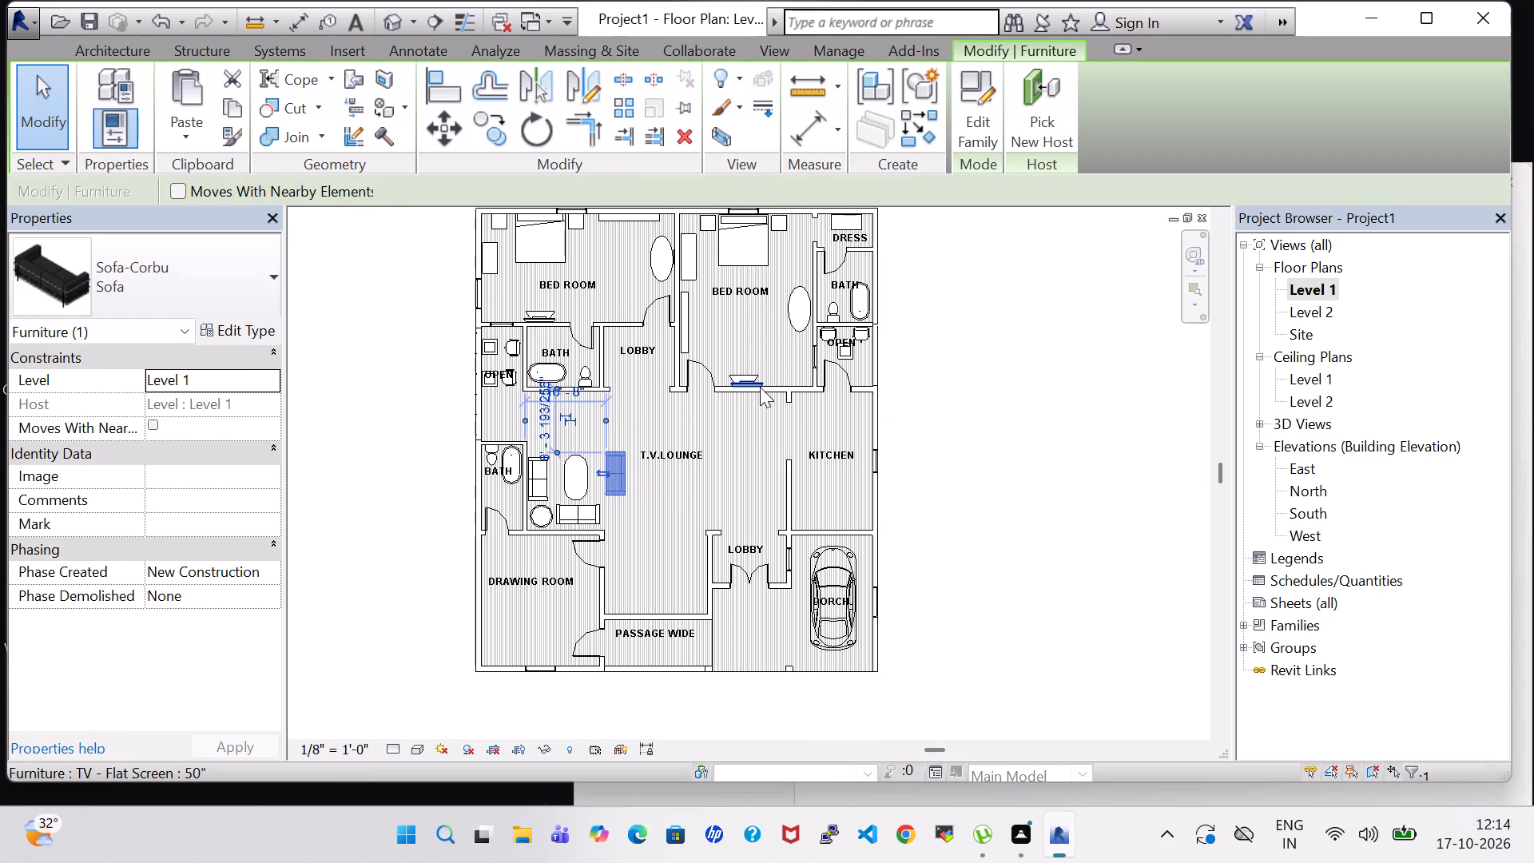
click(1027, 510)
Nudge the bath-wall sofa away from the round table, and the other corner sofa away from it and closer to the drawing-room wall.
scroll(1027, 510, up, 3)
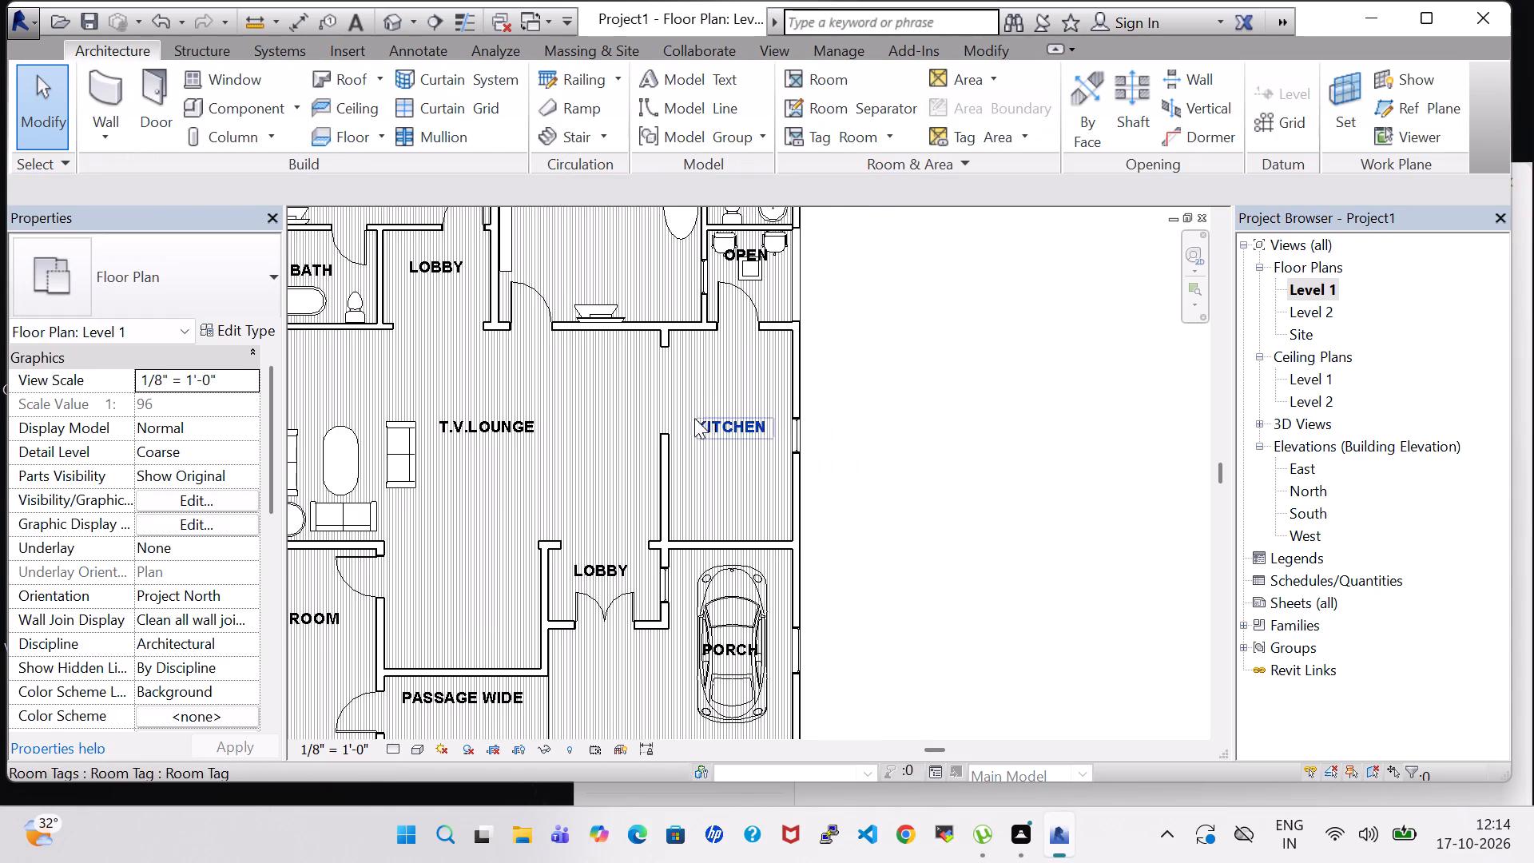
middle_drag(924, 418, 1003, 418)
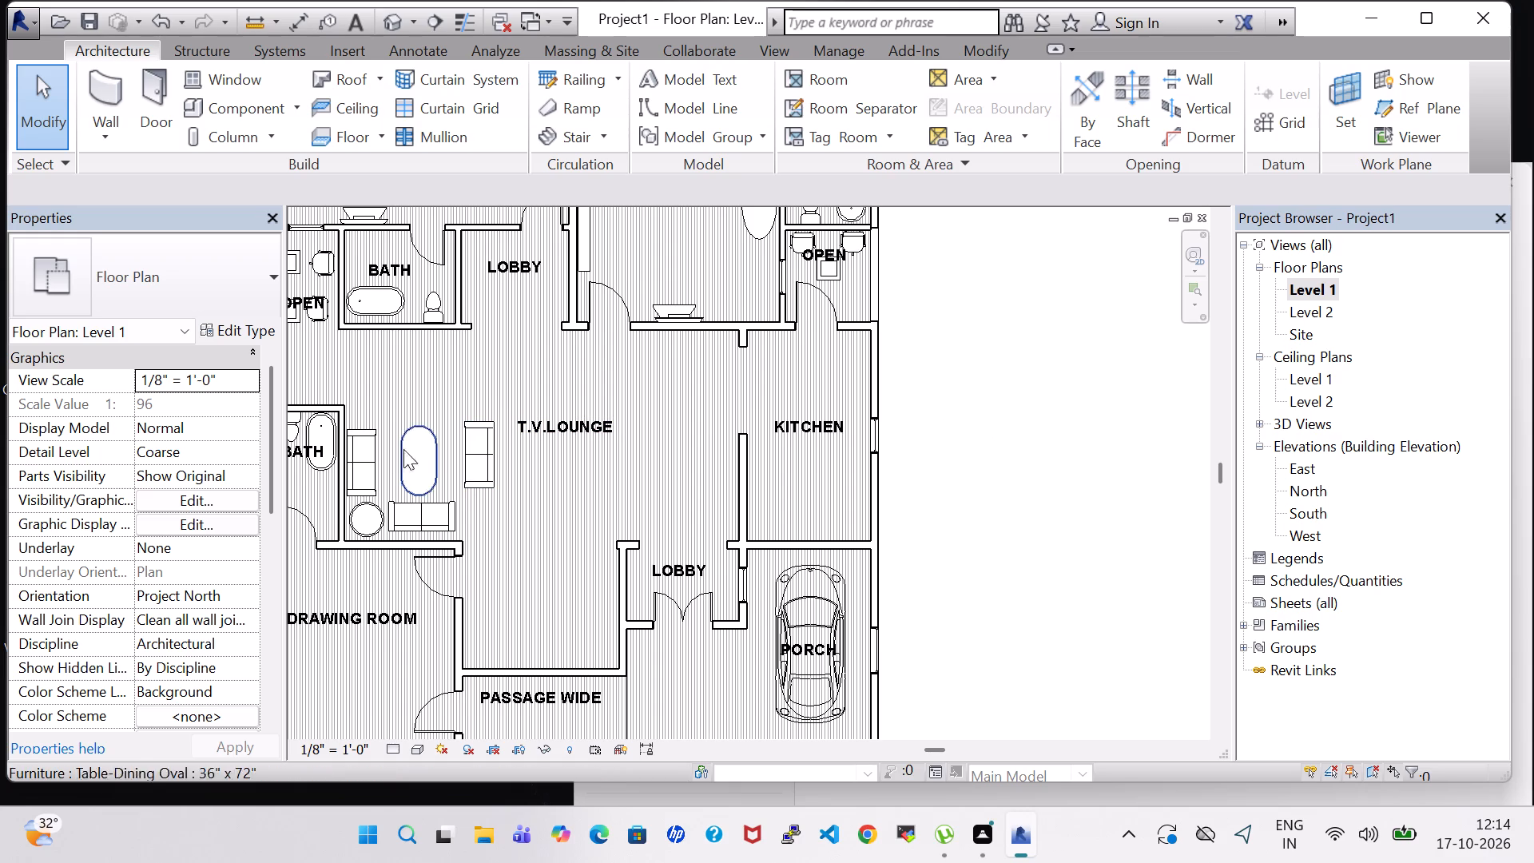
click(368, 449)
key(Up)
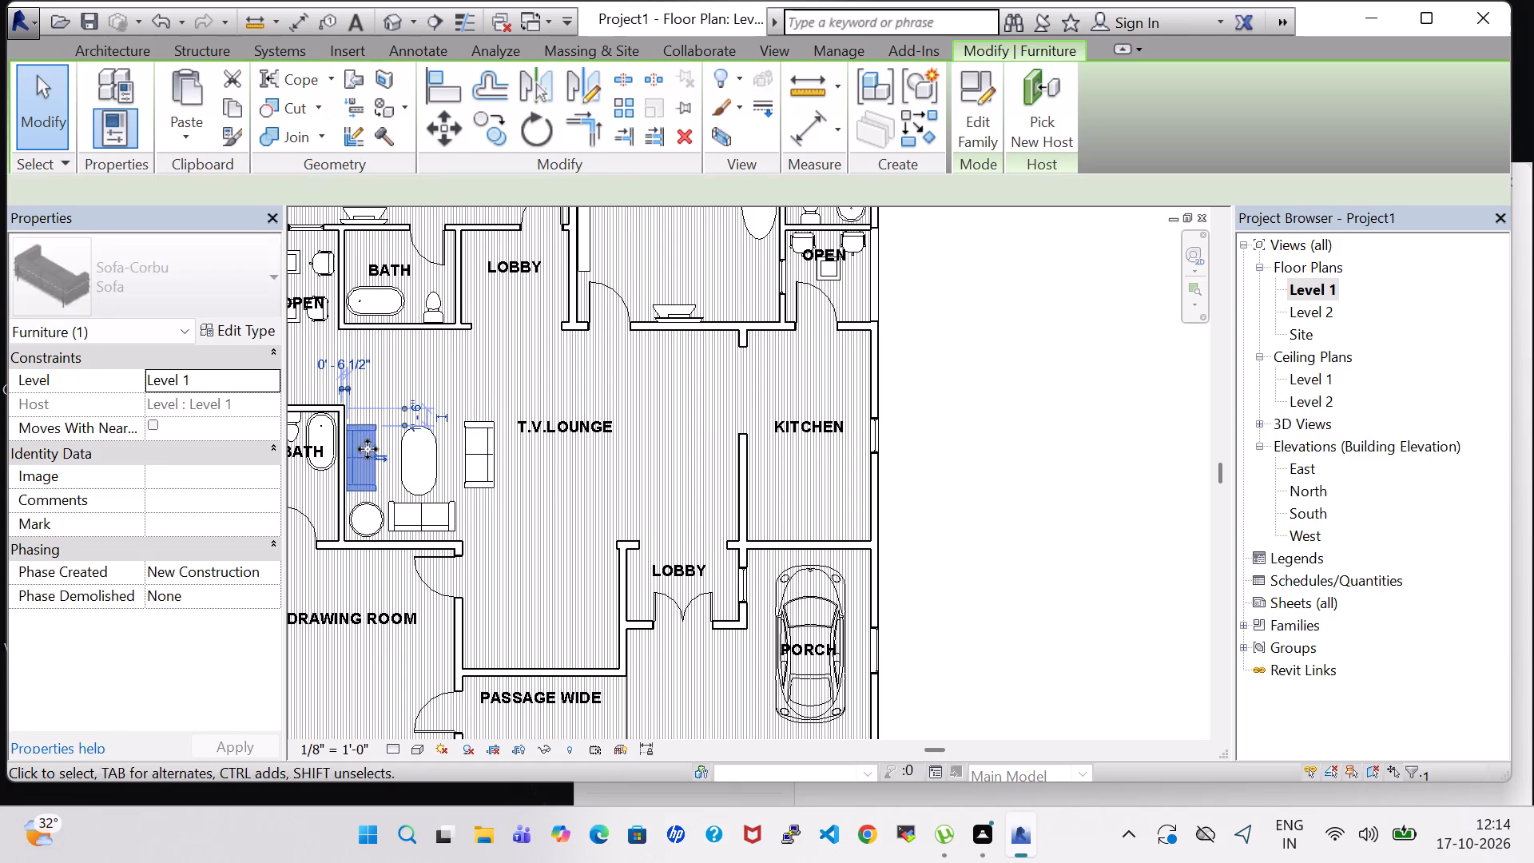
key(Up)
click(1039, 435)
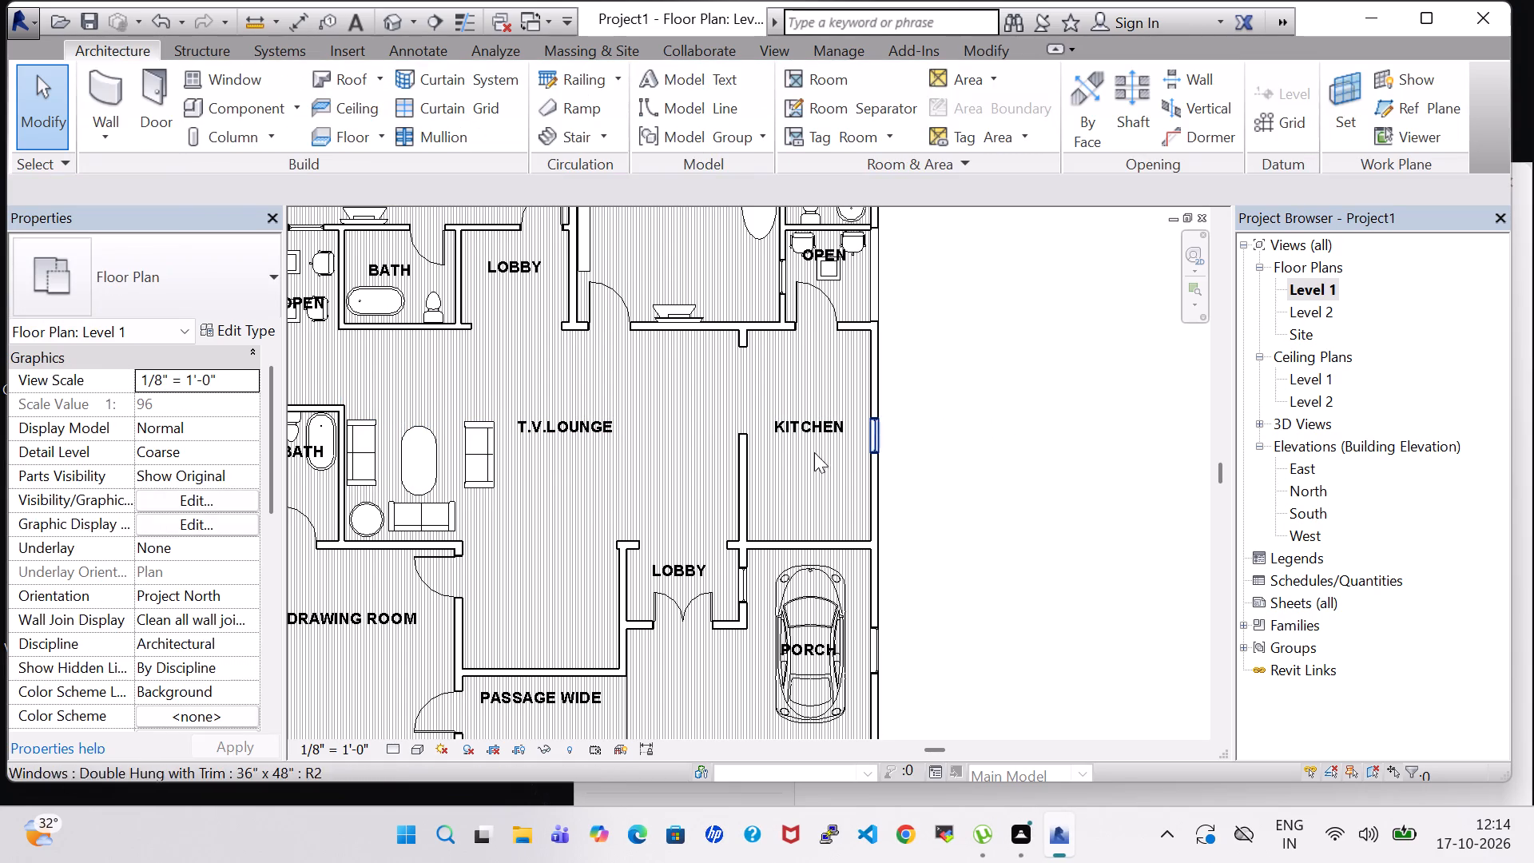
click(447, 512)
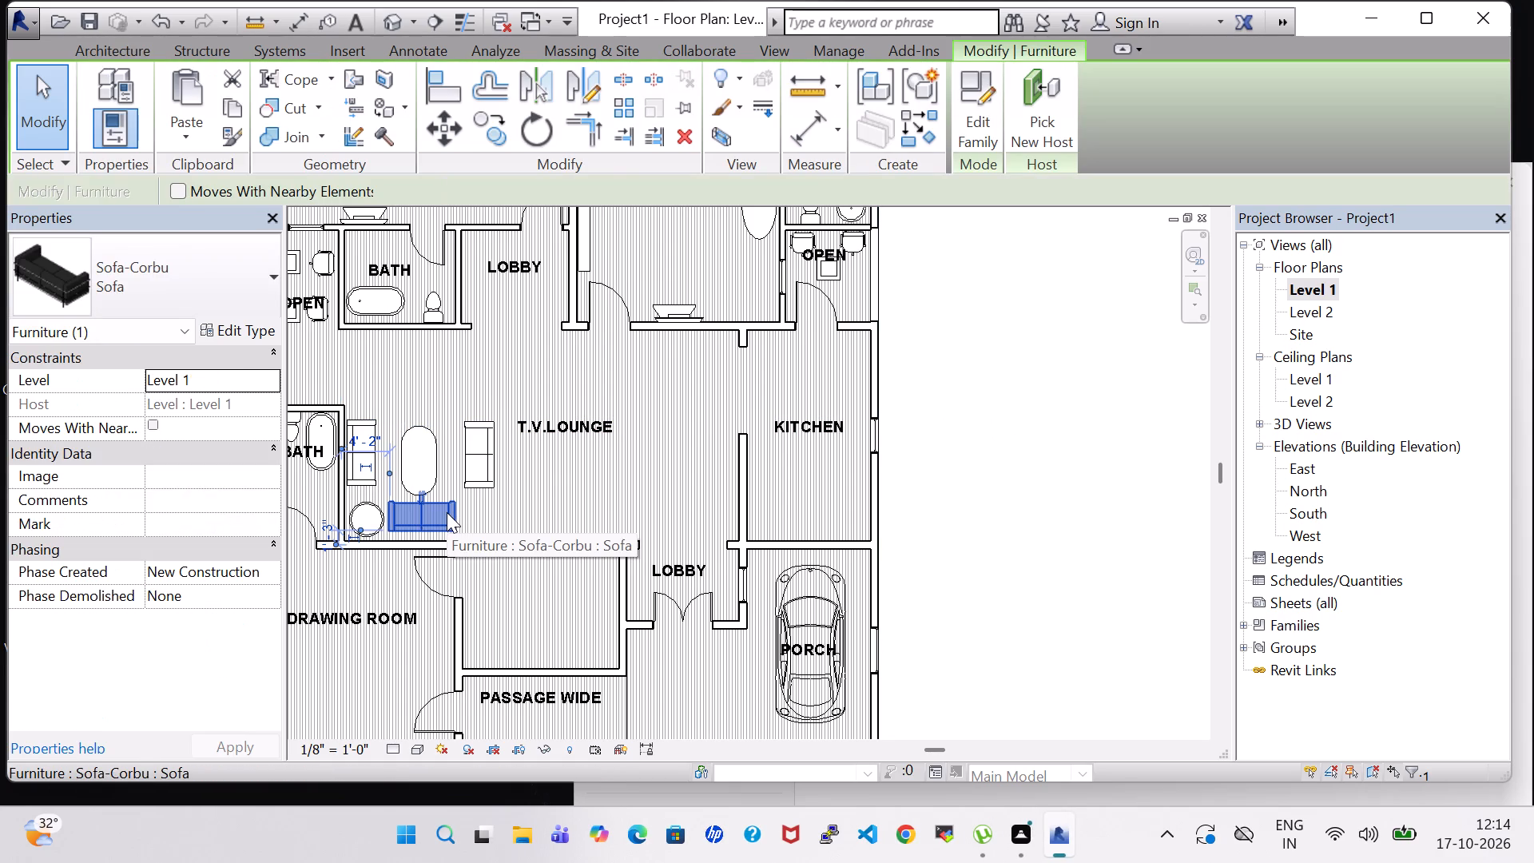
key(Right)
key(Down)
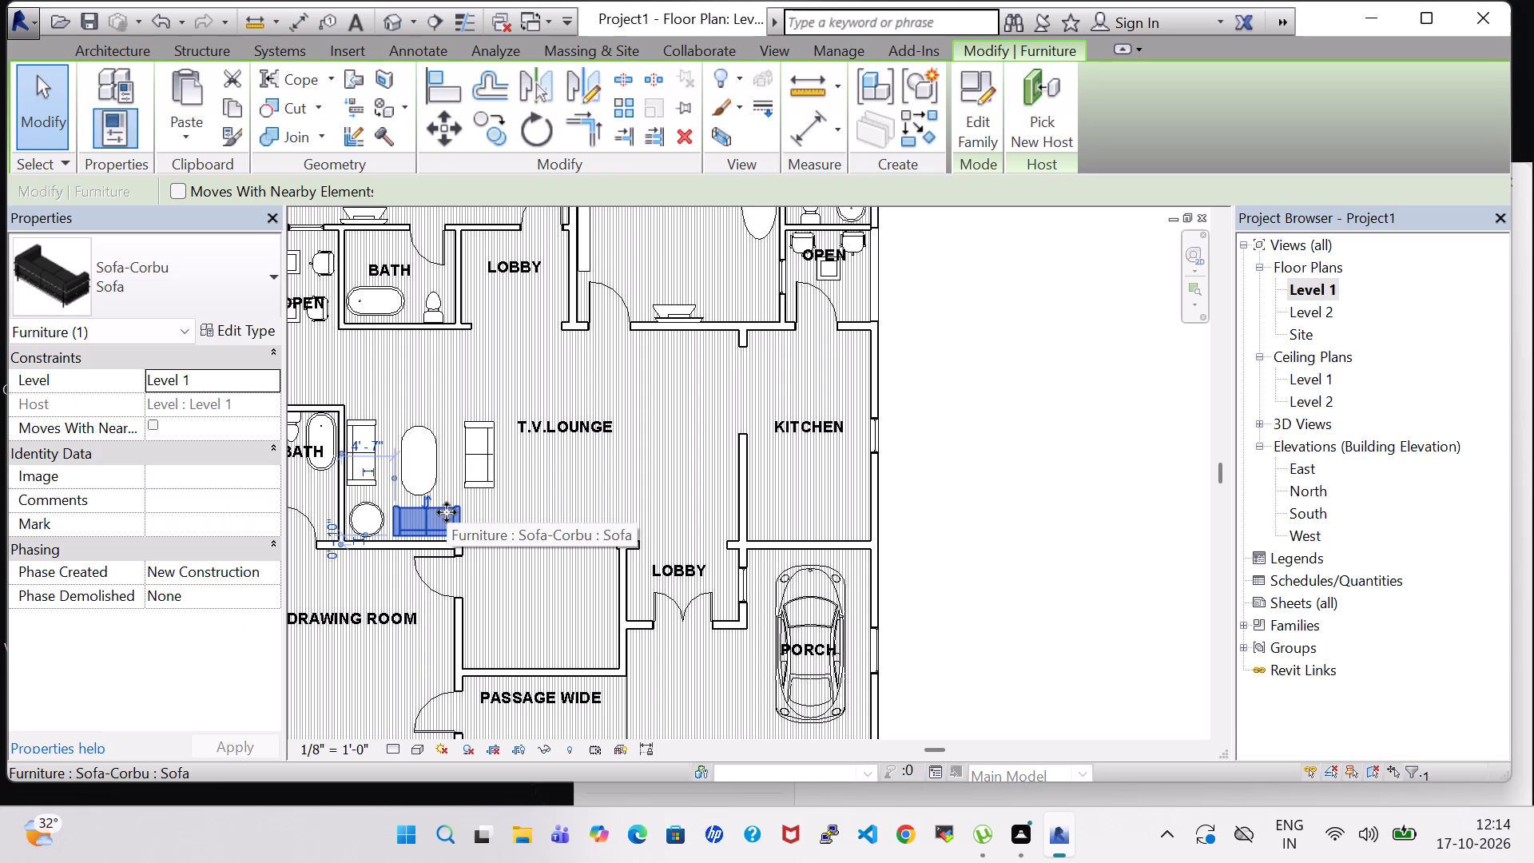
click(992, 439)
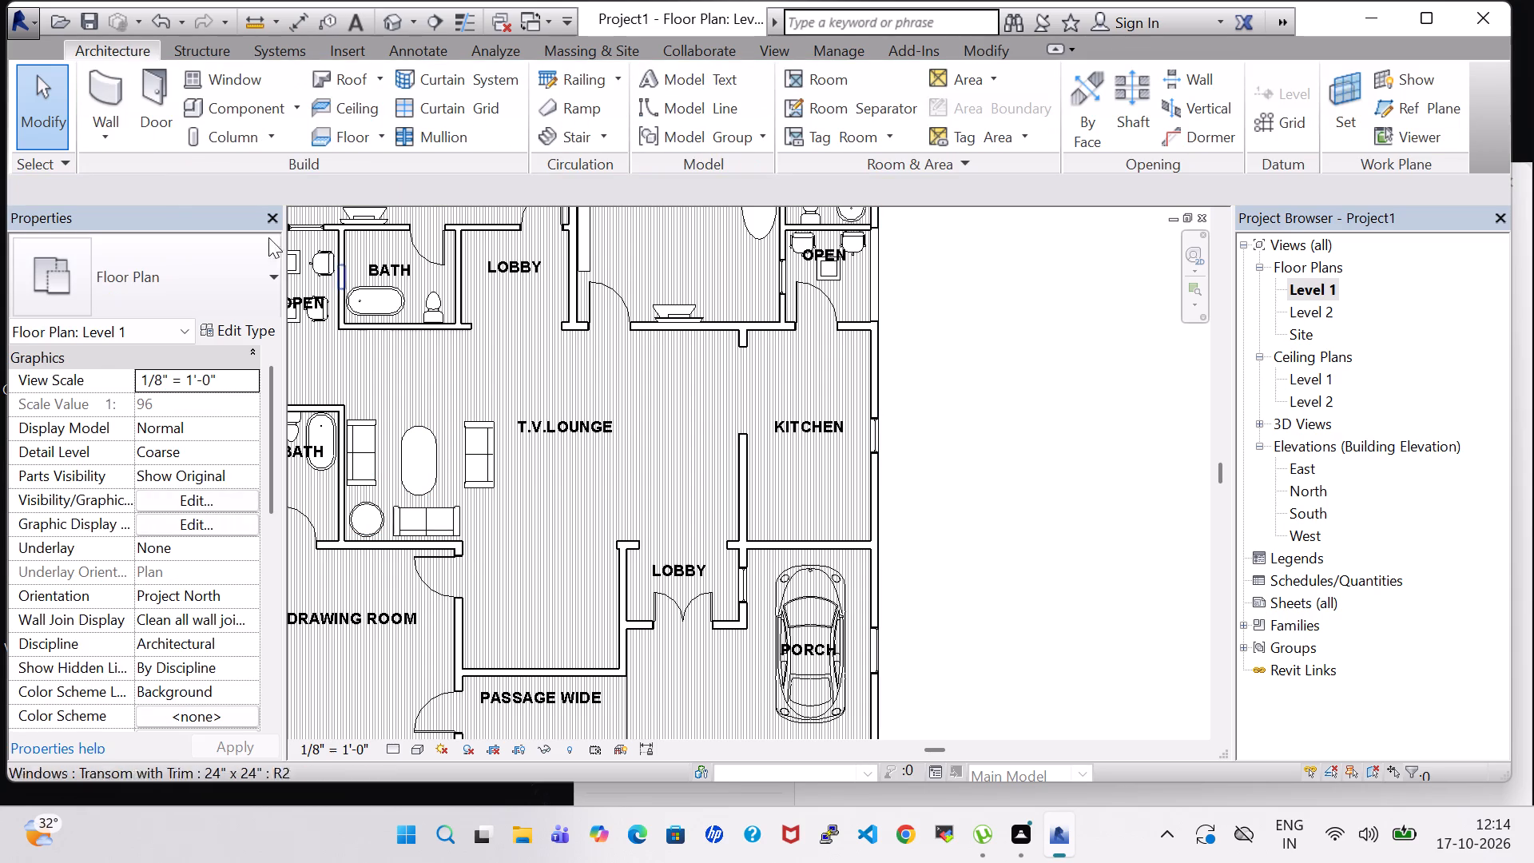
Copy the TV Stand from the bedroom adjoining the lobby-side bath and paste it in the T.V. lounge outside that bath's wall.
scroll(769, 338, down, 2)
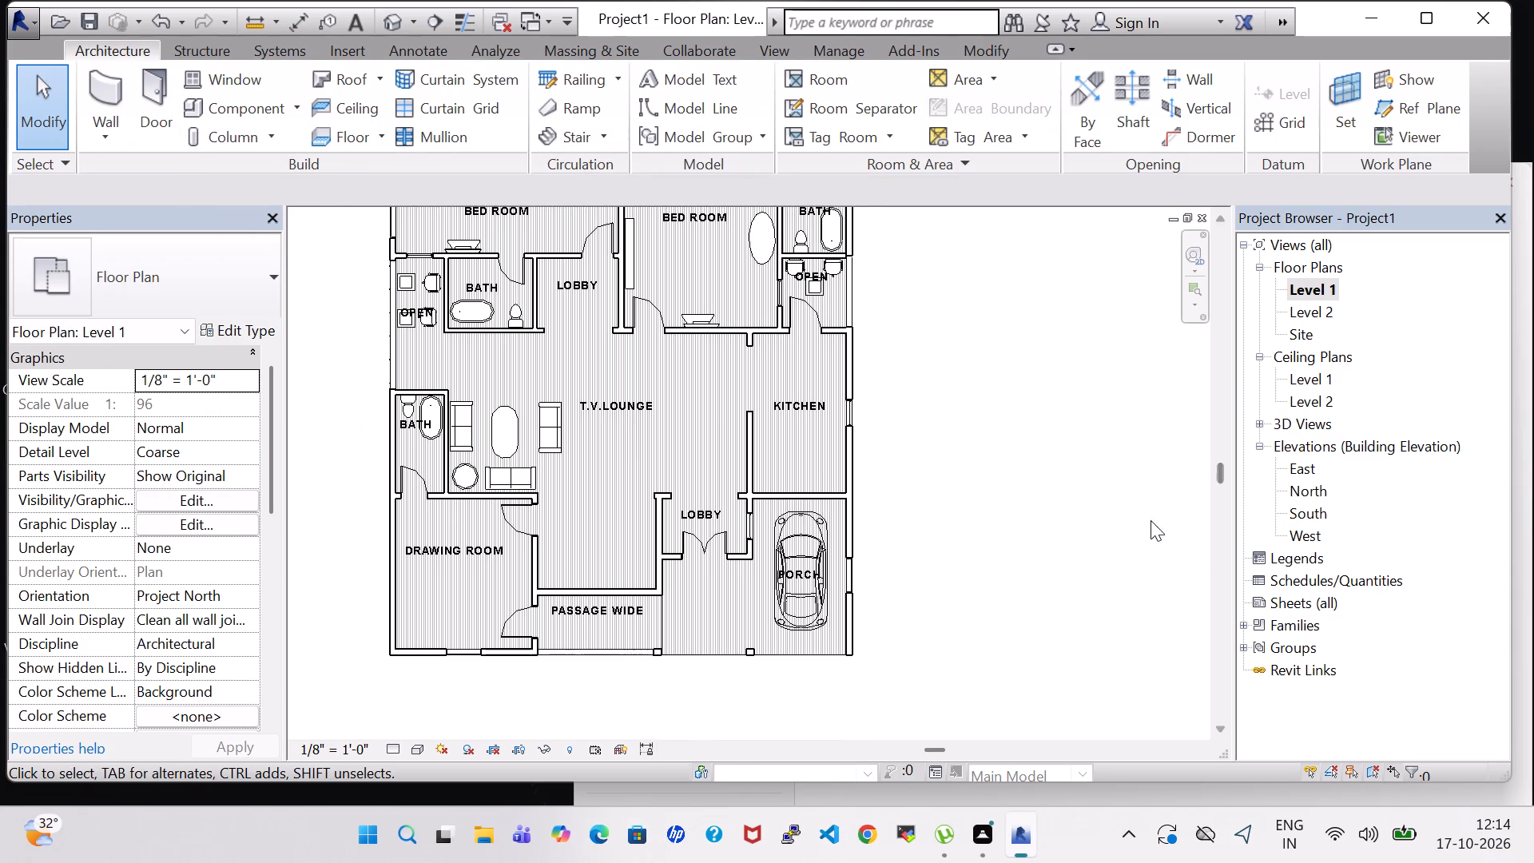
click(1063, 483)
middle_drag(908, 473, 1003, 561)
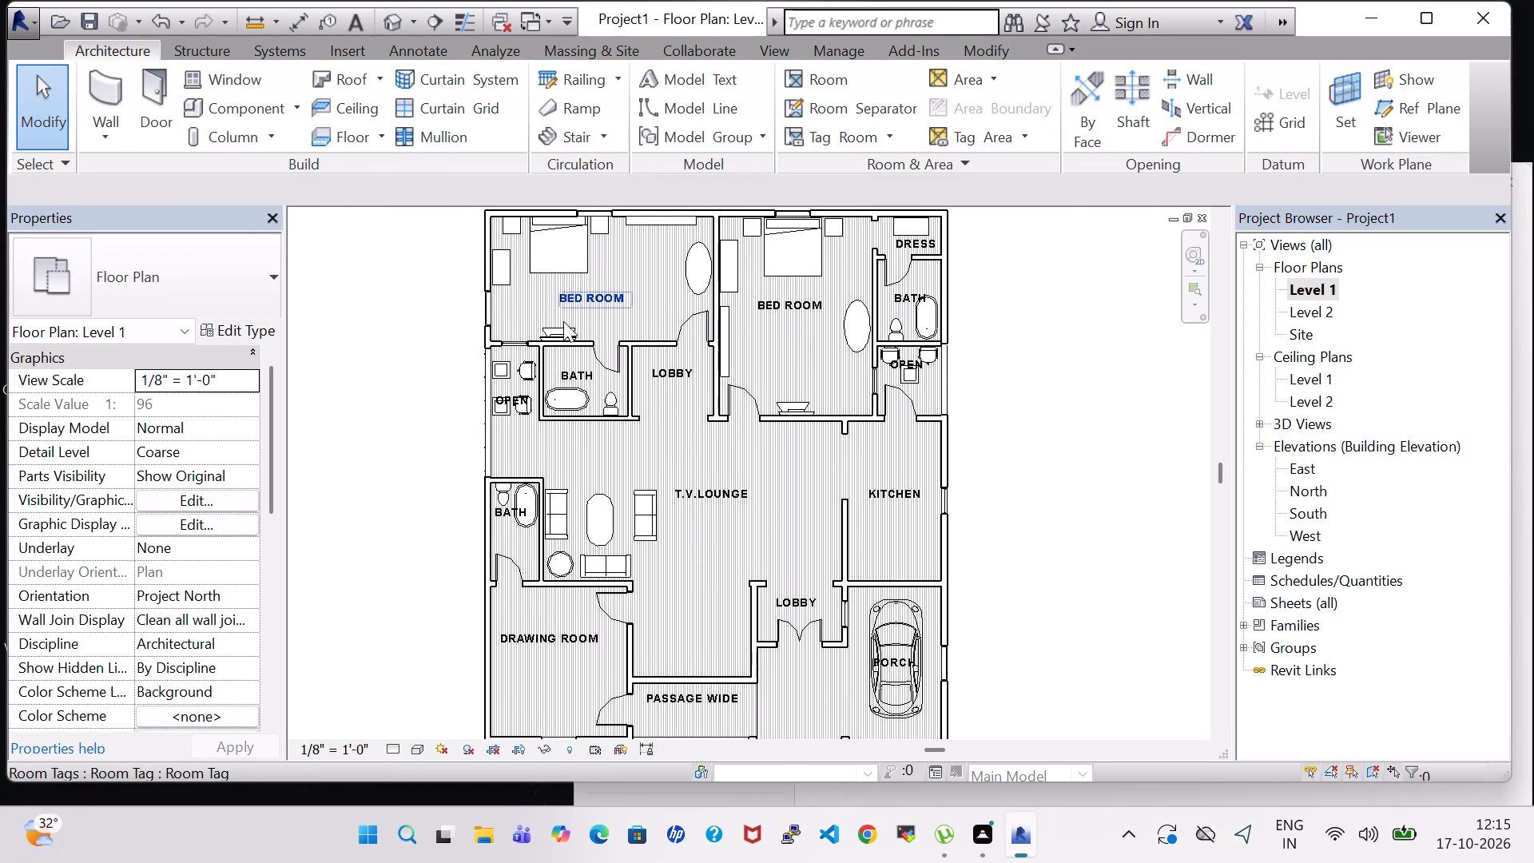
scroll(557, 334, up, 3)
click(558, 320)
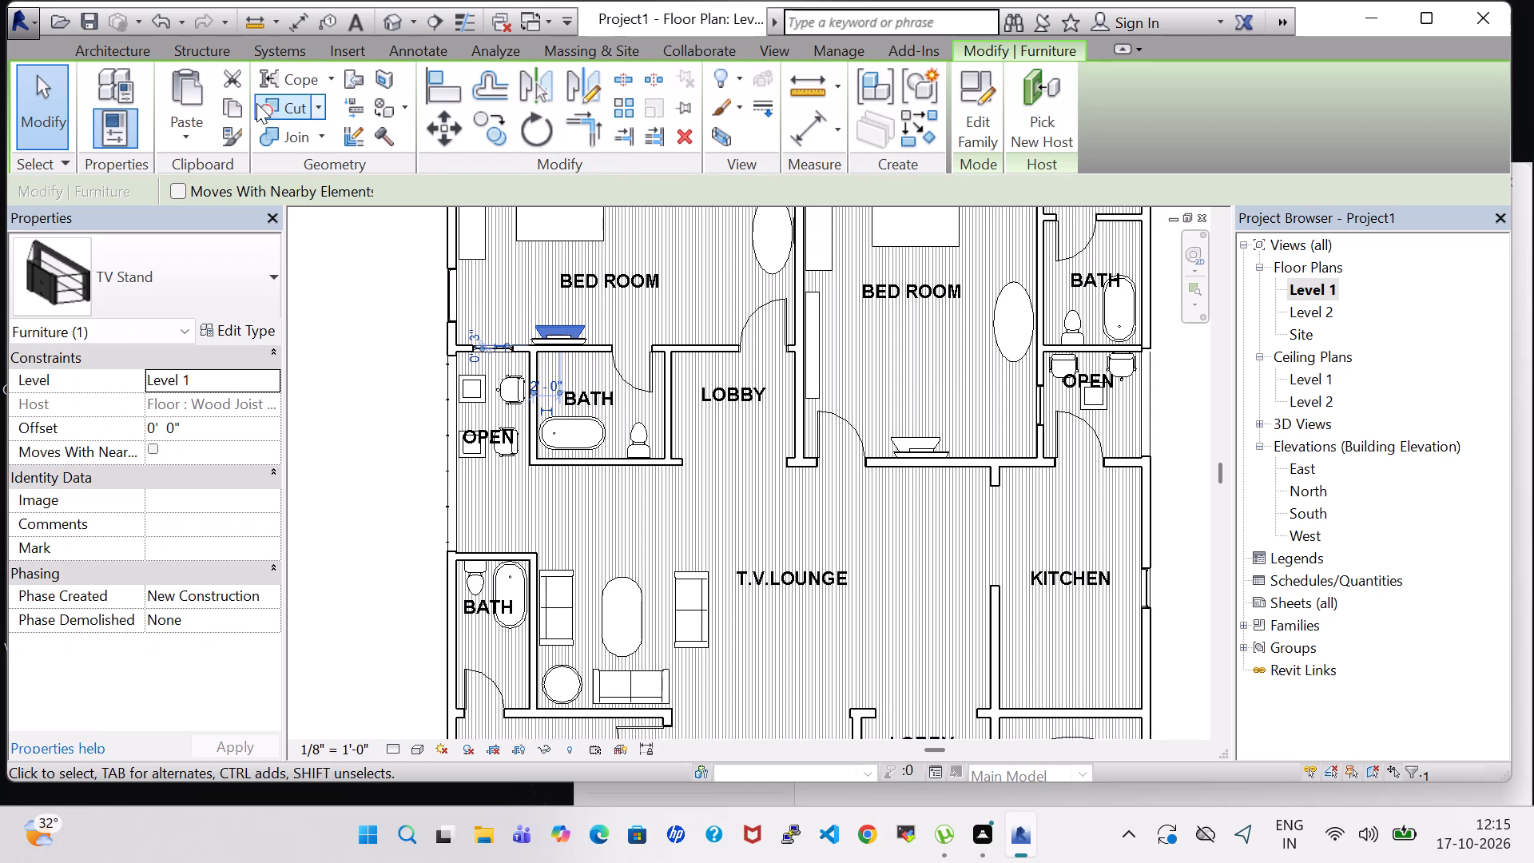
click(229, 113)
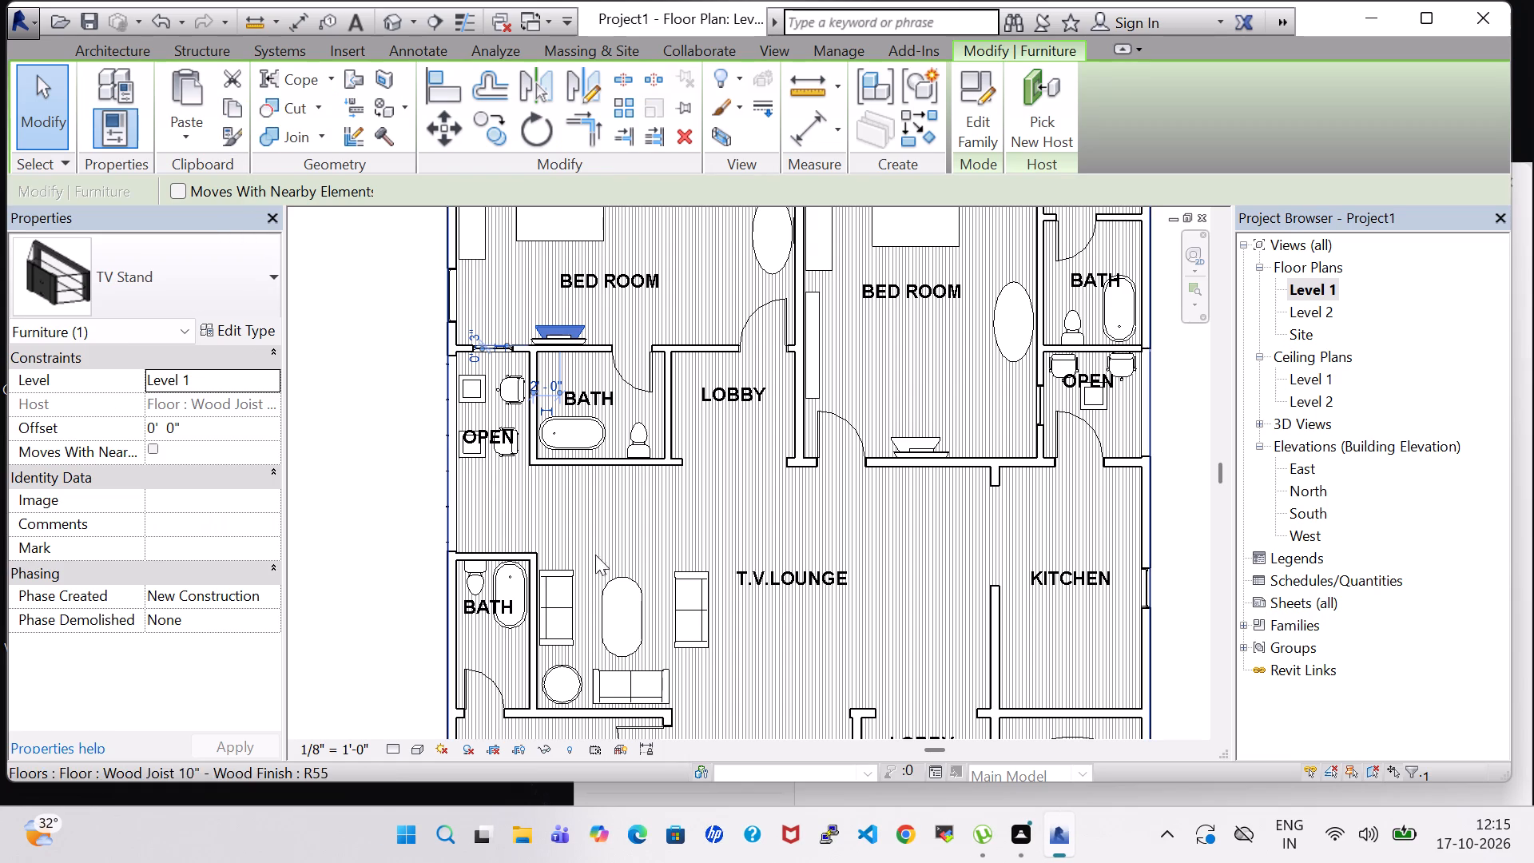
click(170, 118)
click(226, 163)
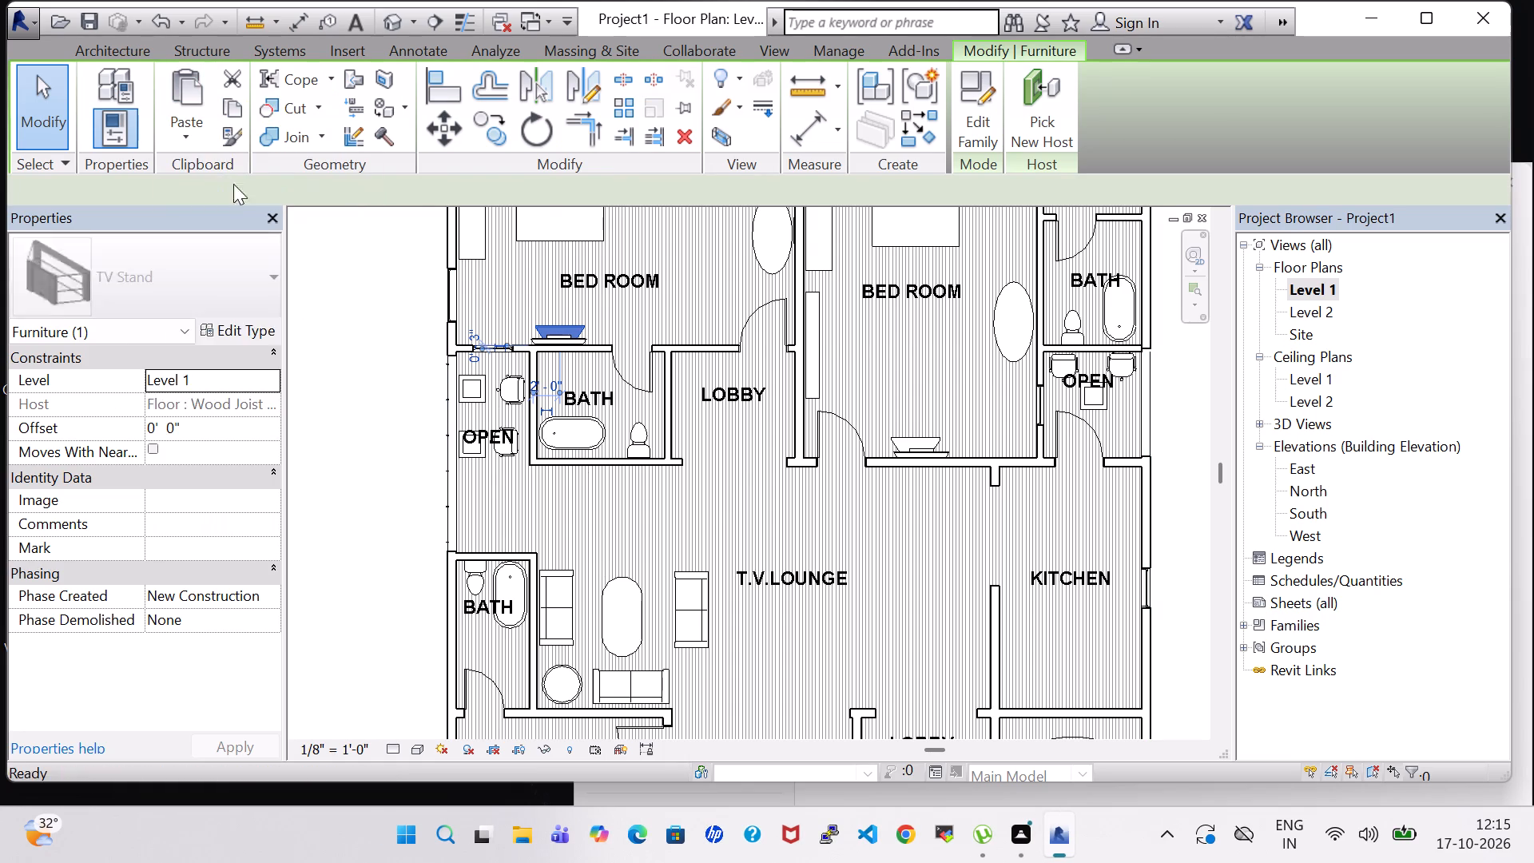
scroll(608, 540, up, 2)
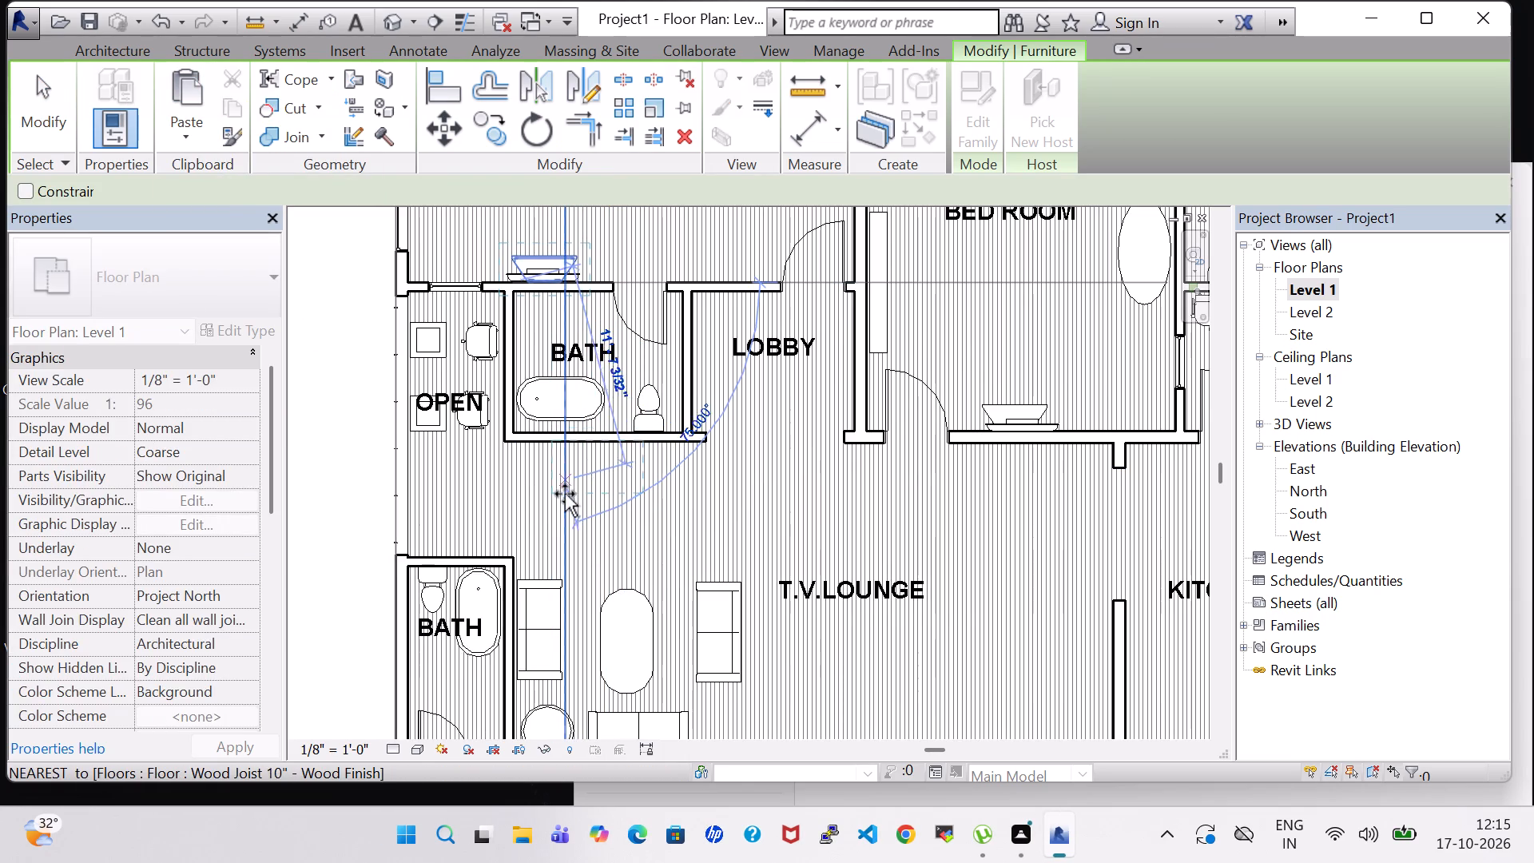
scroll(565, 495, up, 3)
click(578, 479)
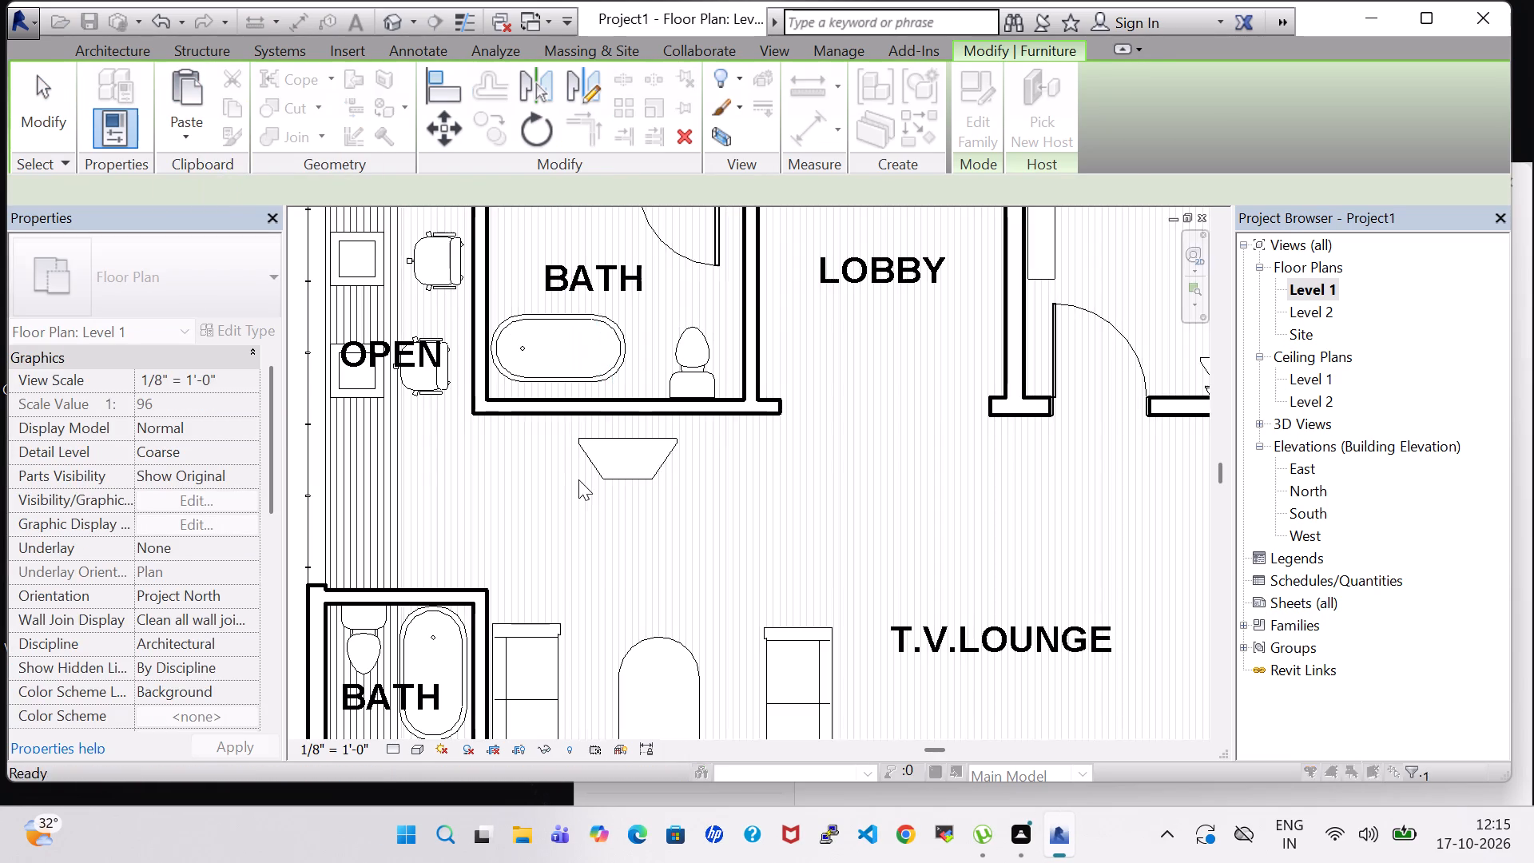
key(Escape)
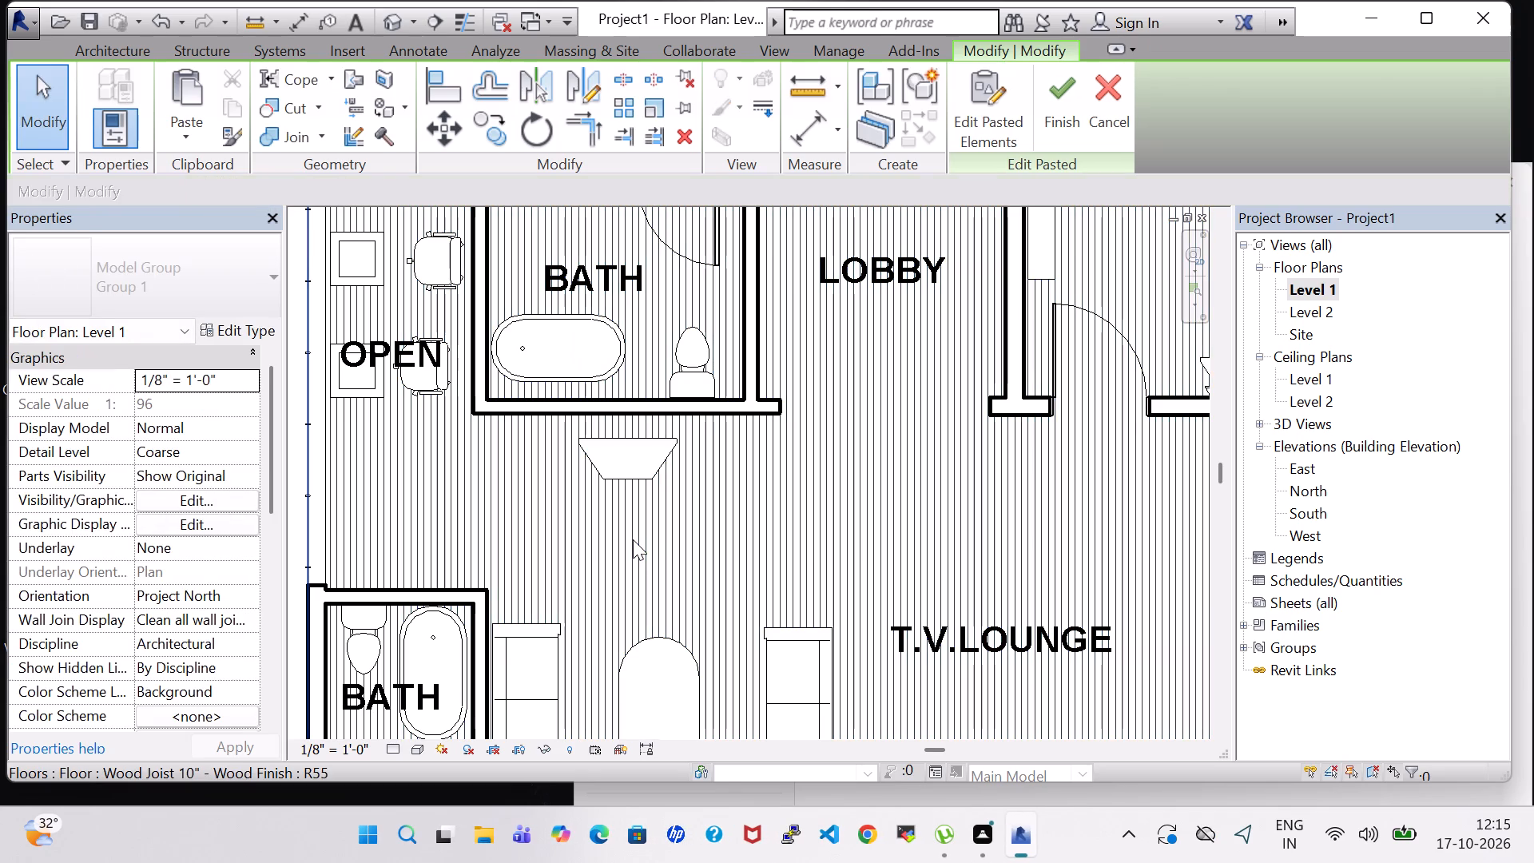
Turn the pasted TV Stand around so its wide side faces the seating, and nudge it up against the bath wall.
key(space)
click(627, 481)
key(space)
key(space)
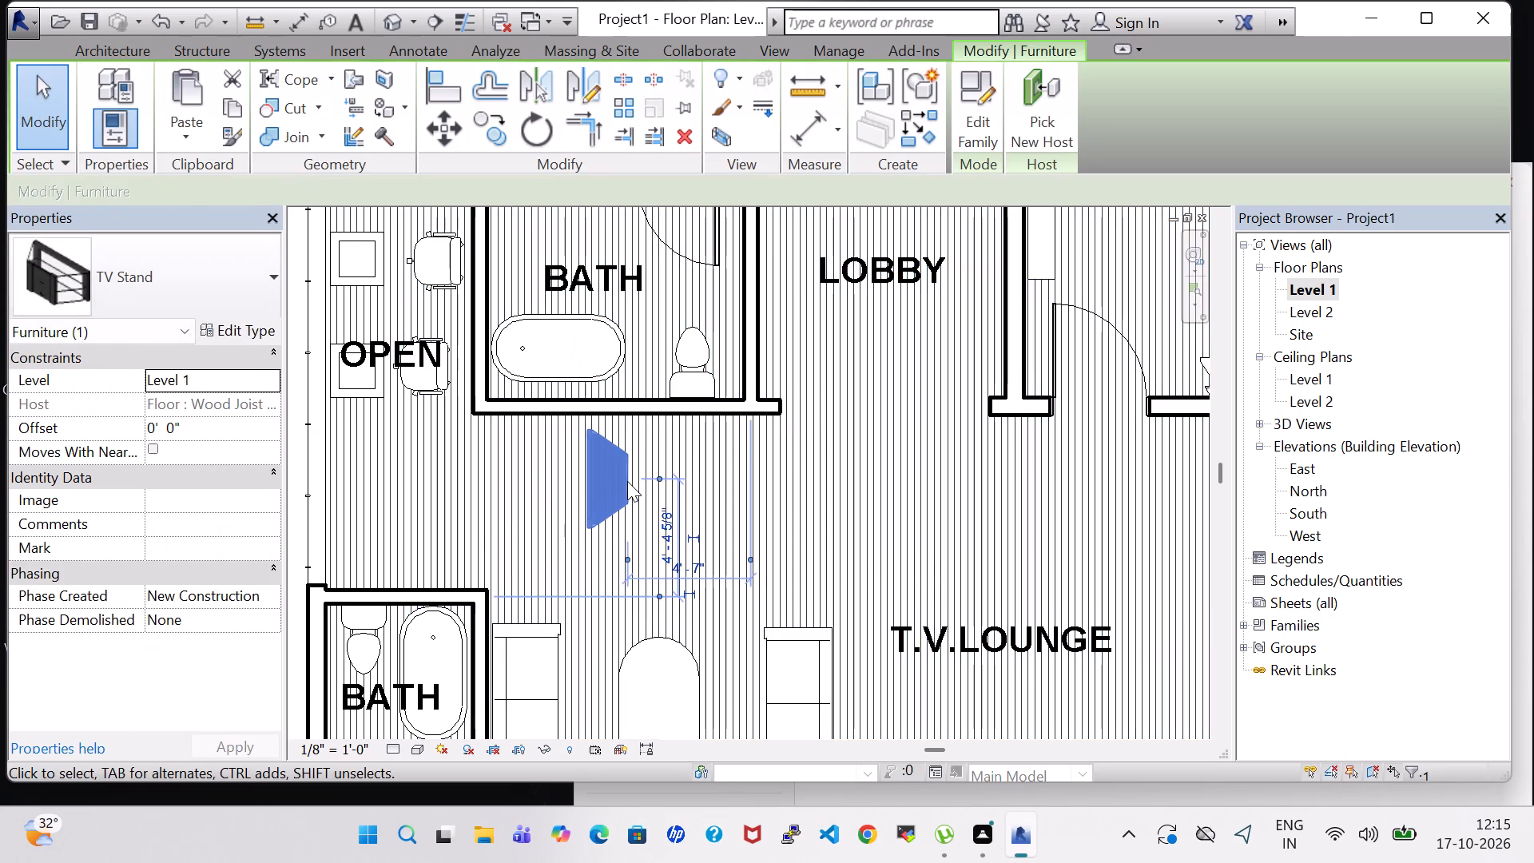
key(Up)
key(Up)
key(Up)
key(Up)
key(Up)
key(Up)
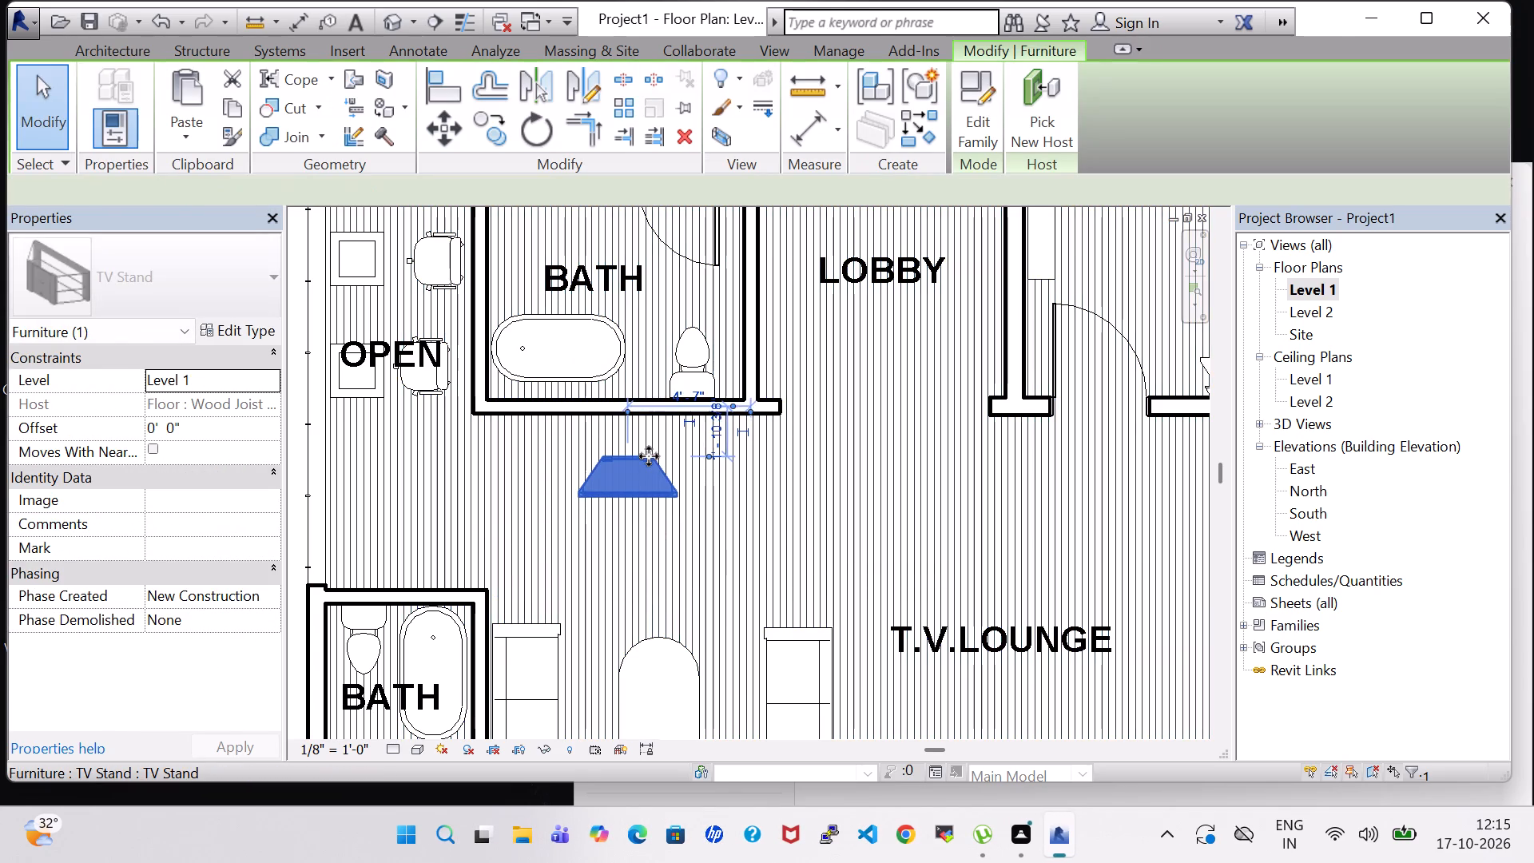
key(Up)
key(Up)
key(Up)
key(Up)
key(Up)
key(Up)
key(Up)
key(Up)
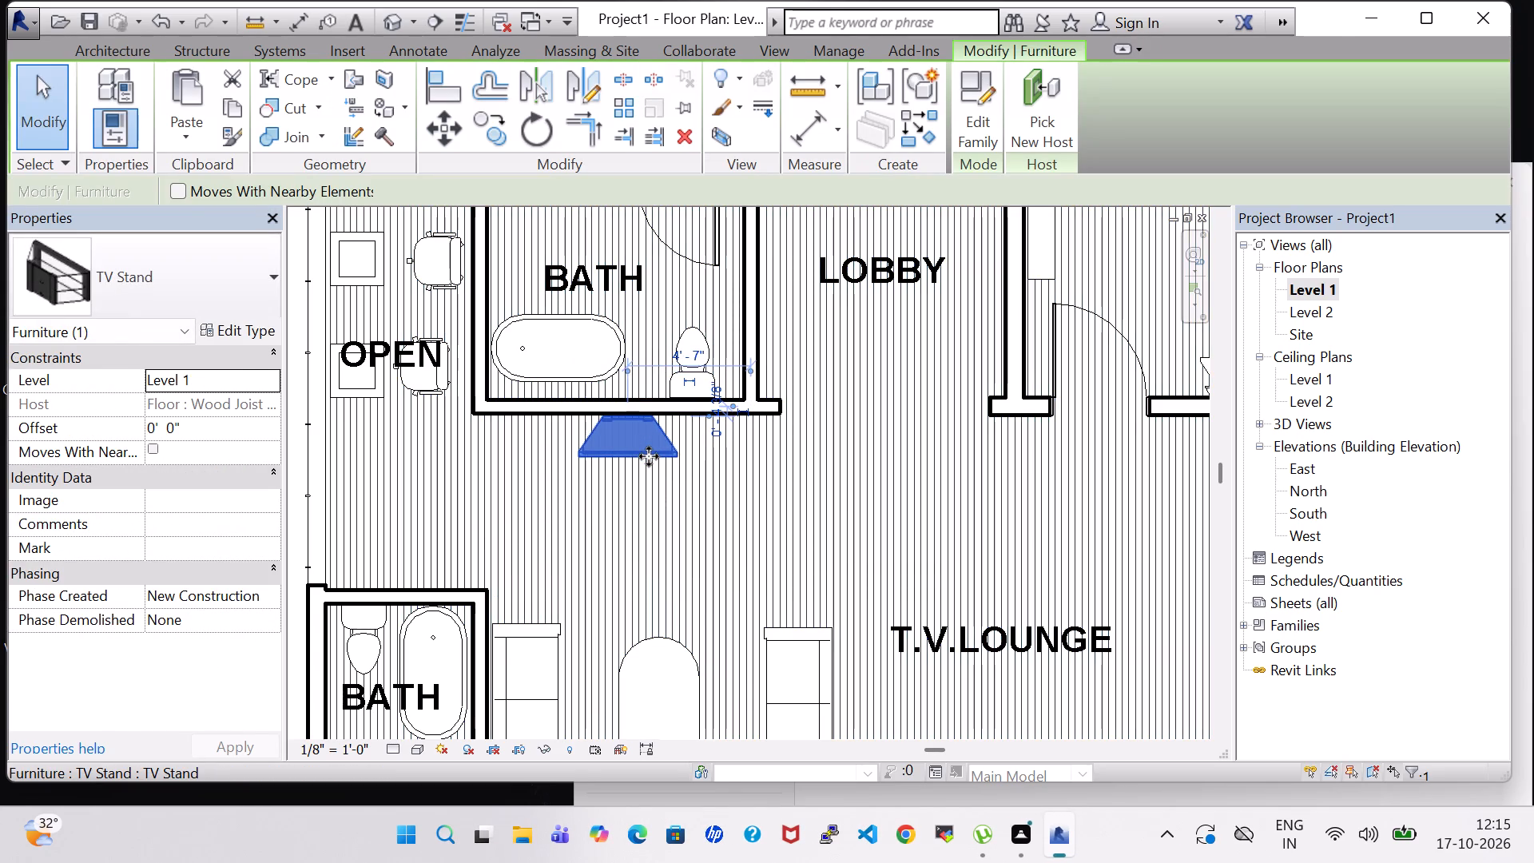
scroll(649, 457, down, 2)
click(316, 417)
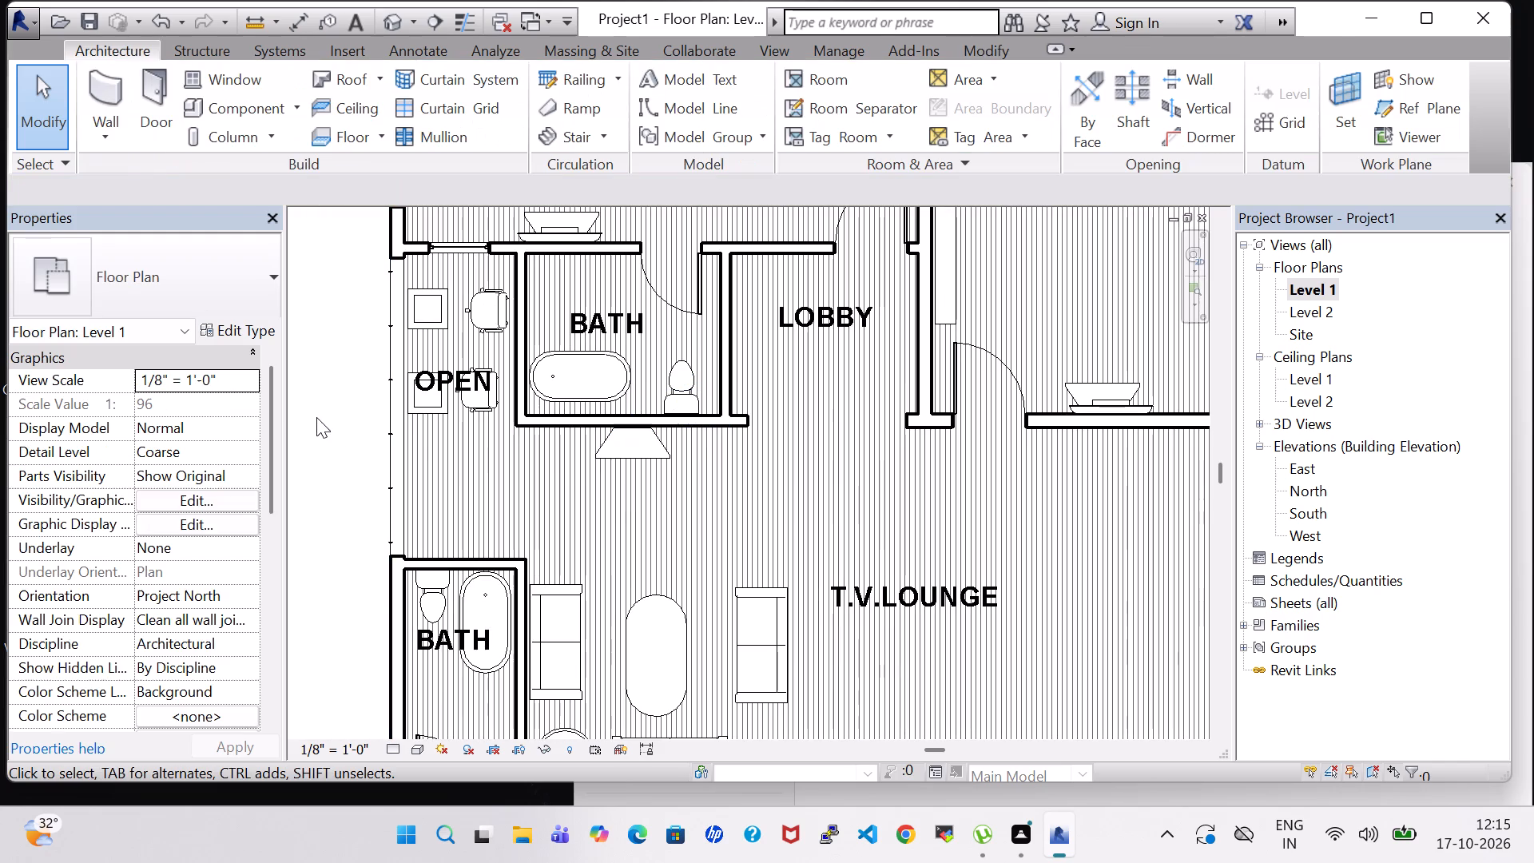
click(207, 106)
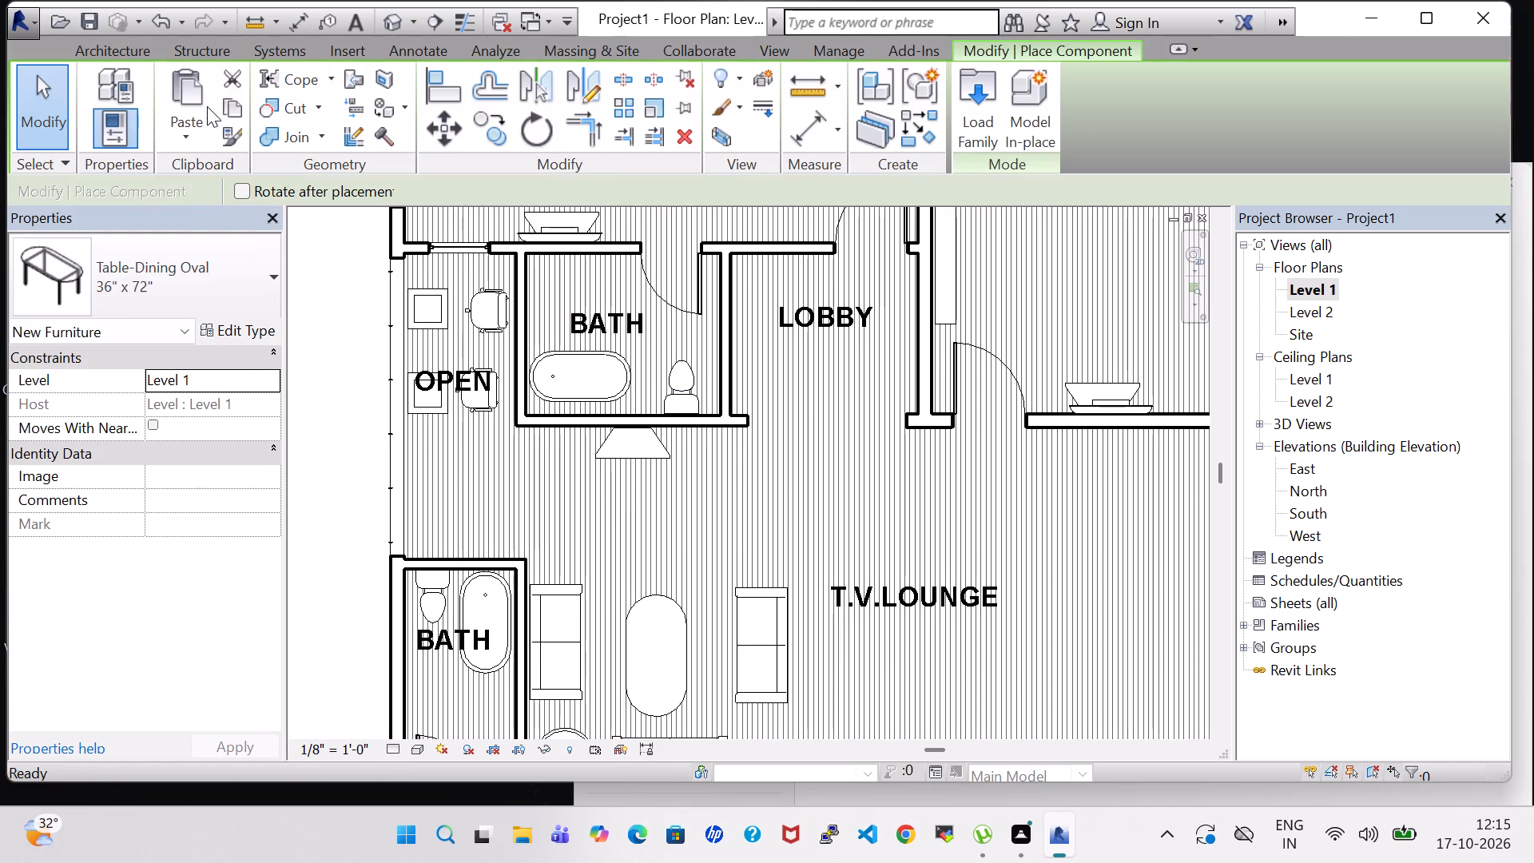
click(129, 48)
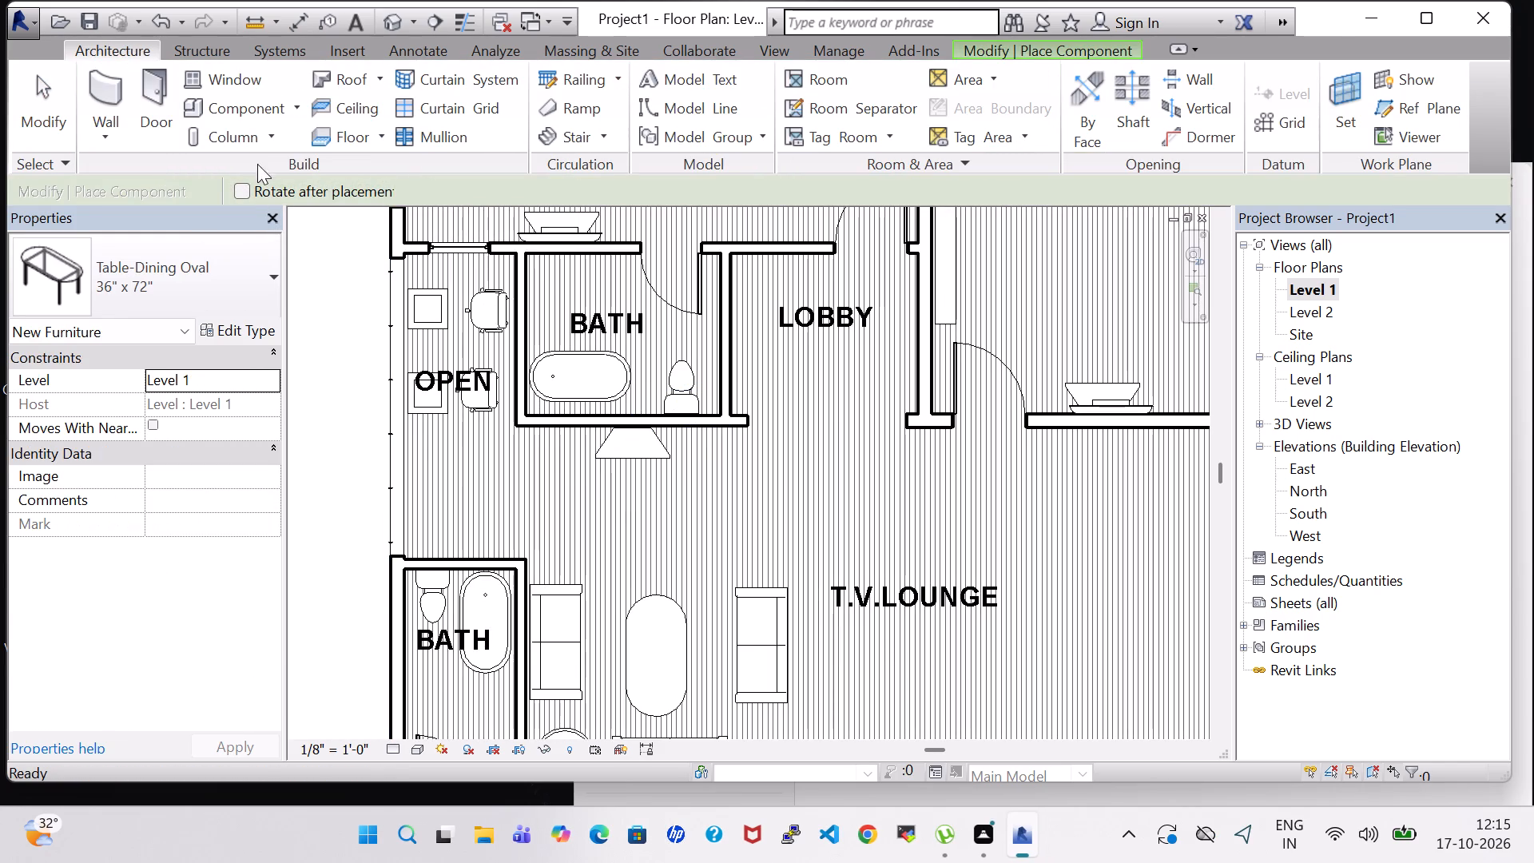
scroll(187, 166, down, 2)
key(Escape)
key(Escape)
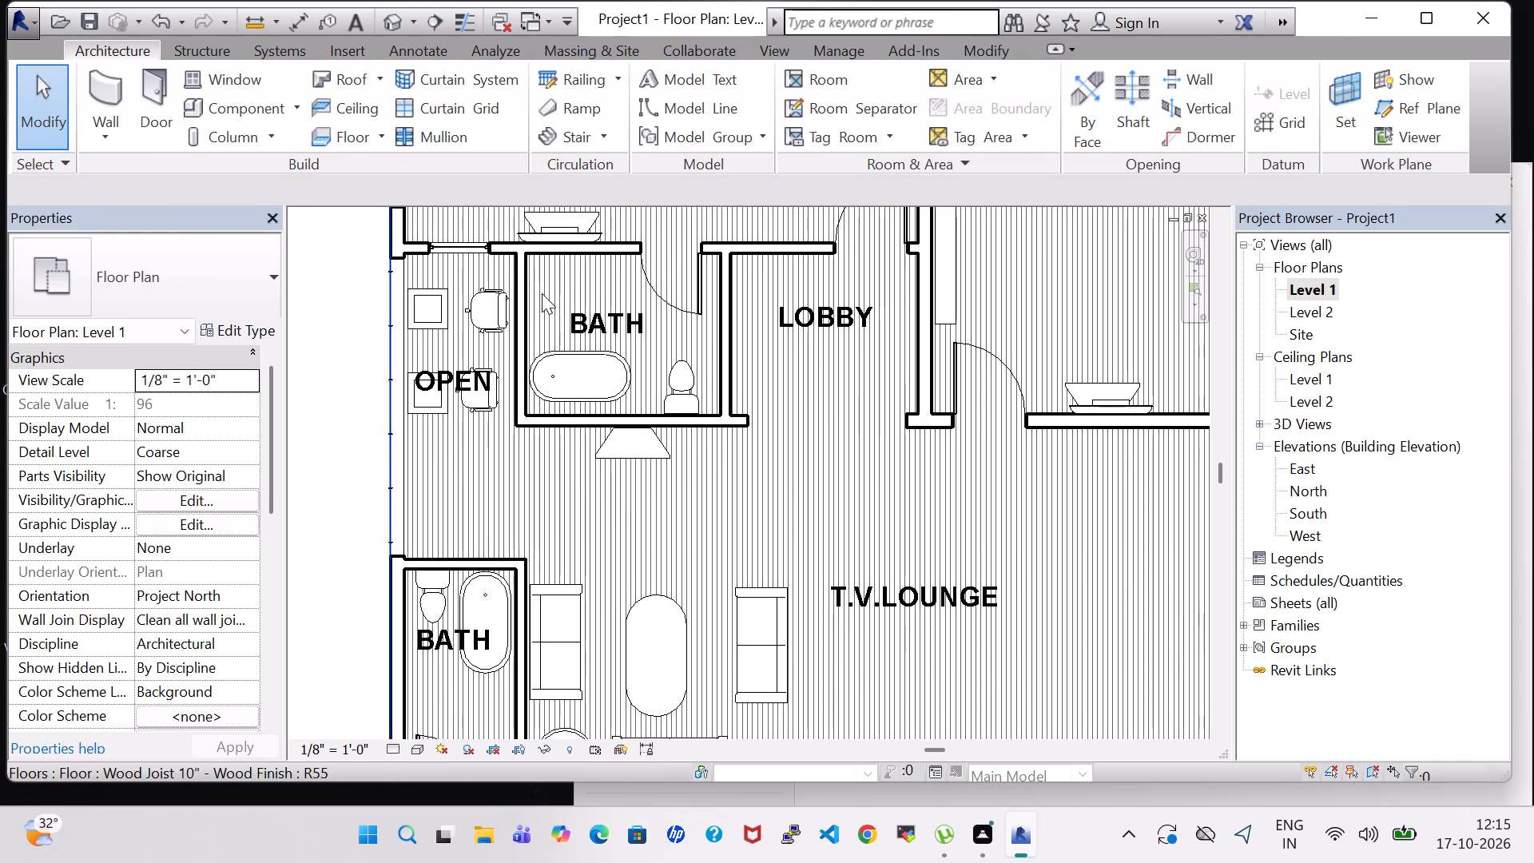
Copy the 50" TV - Flat Screen from the same bedroom and paste it onto the TV Stand in the T.V. lounge.
click(560, 237)
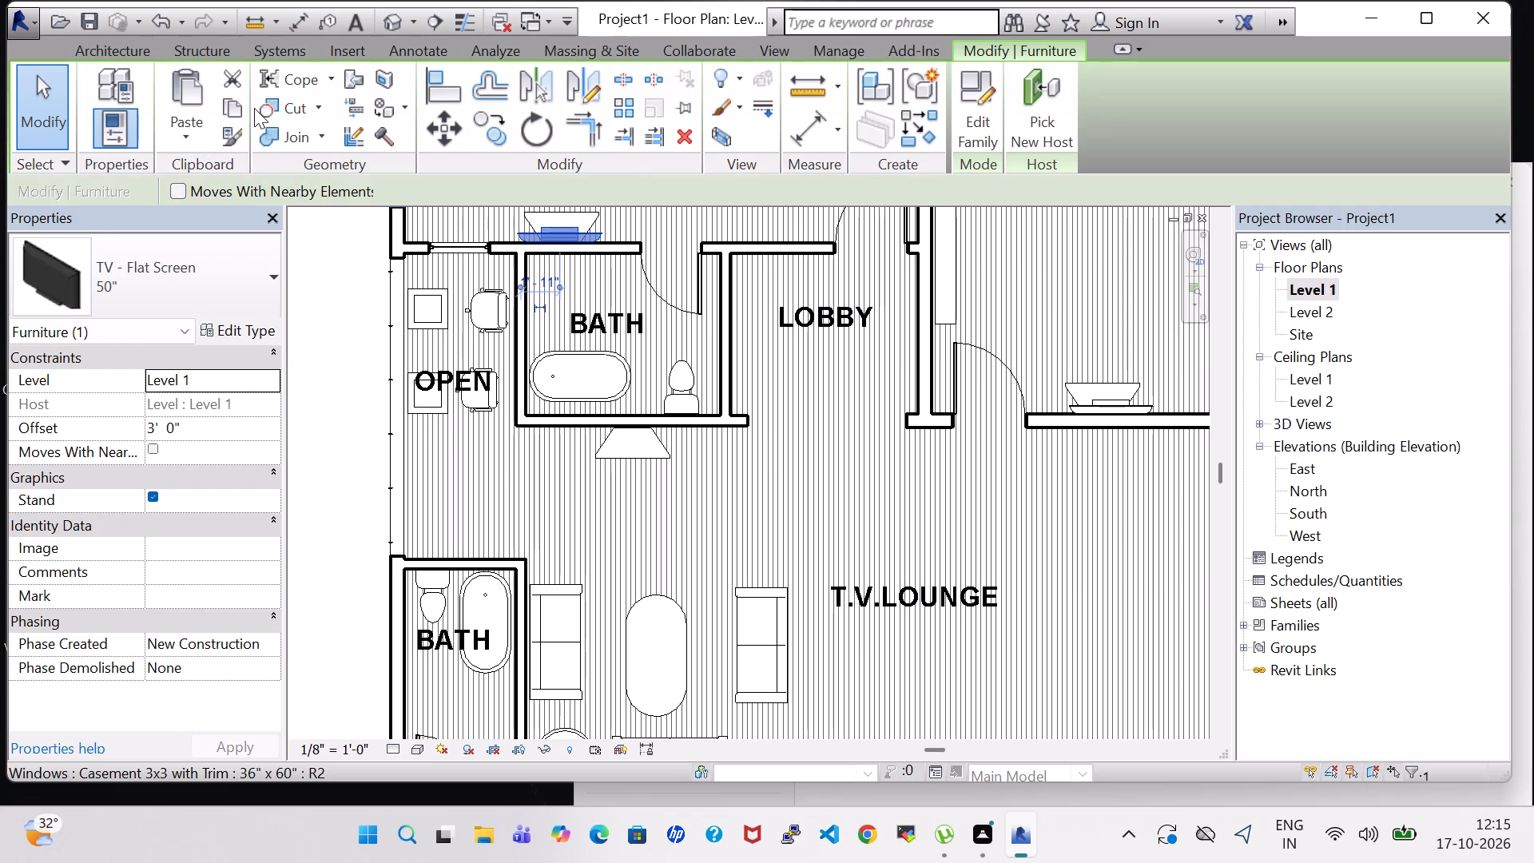
click(240, 110)
click(189, 127)
click(236, 175)
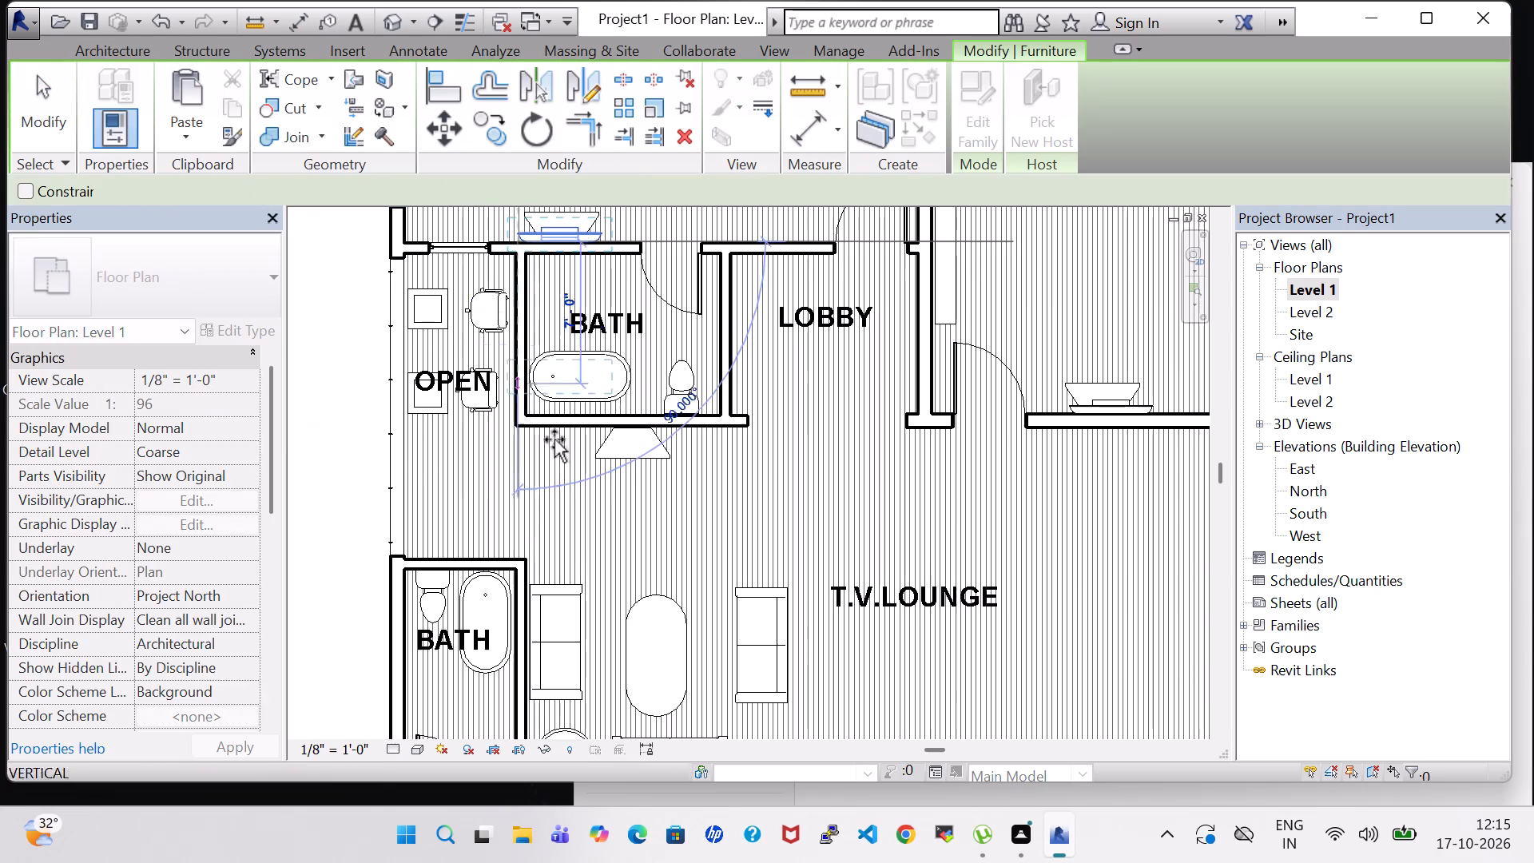
scroll(602, 519, up, 3)
click(592, 412)
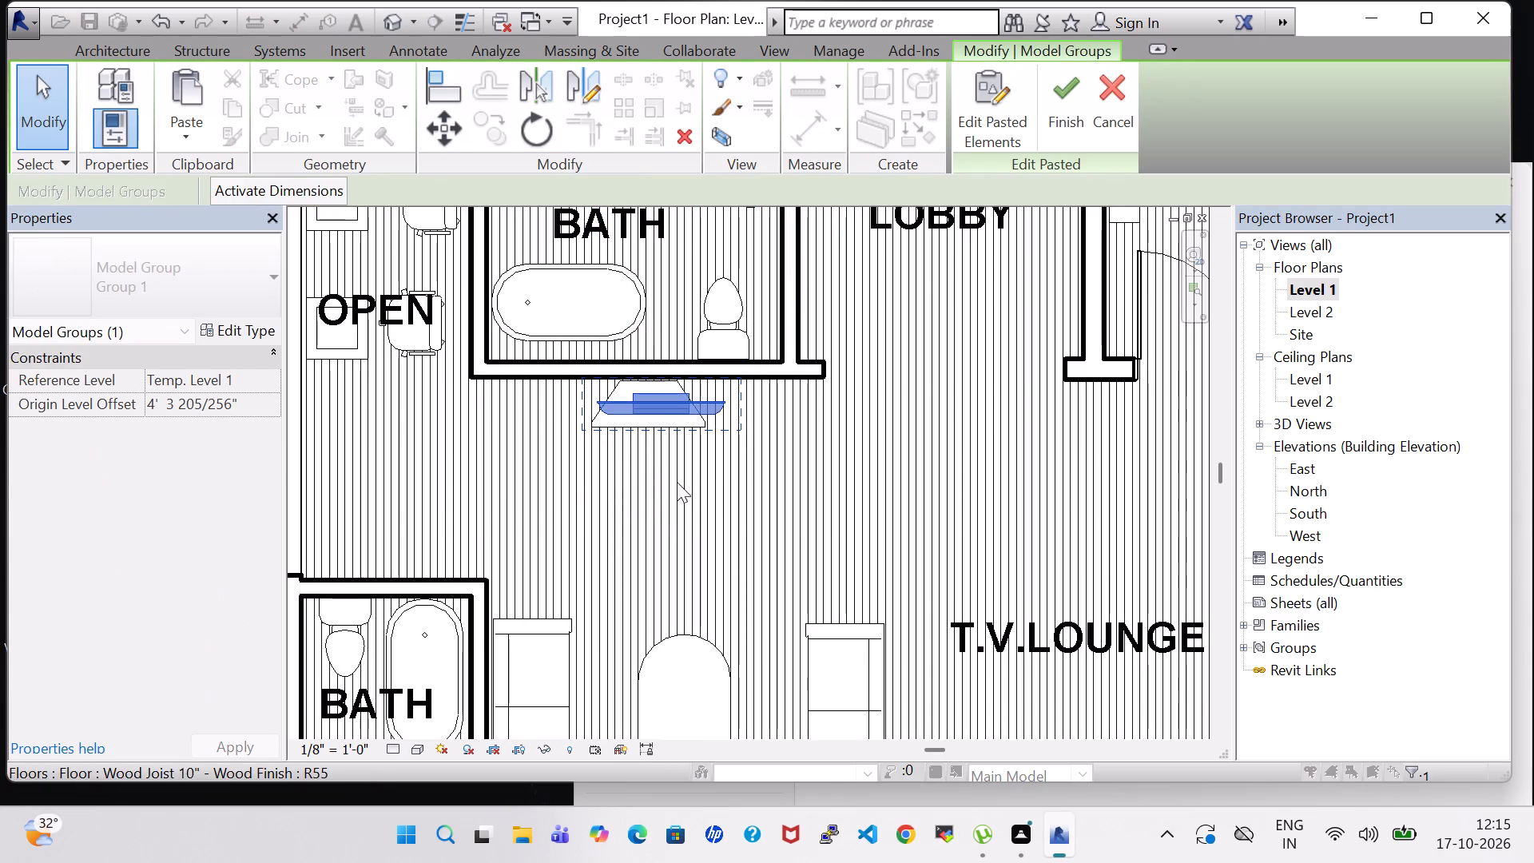
key(space)
key(space)
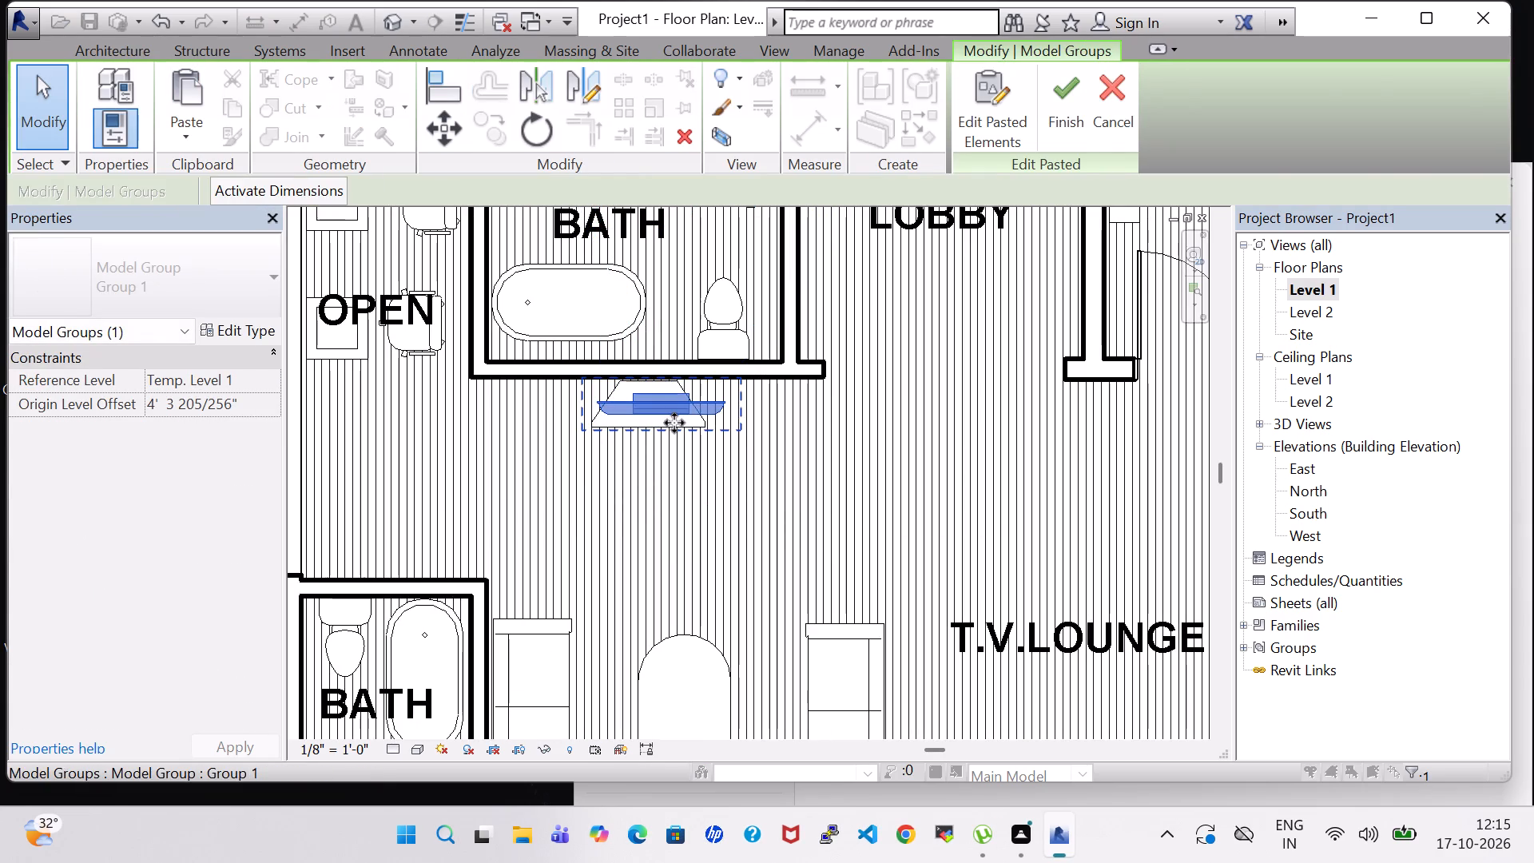
key(Escape)
key(Escape)
Turn the 50" flat-screen TV in the T.V. lounge around, centre it on the TV Stand and nudge it up to the bath wall.
click(666, 399)
key(space)
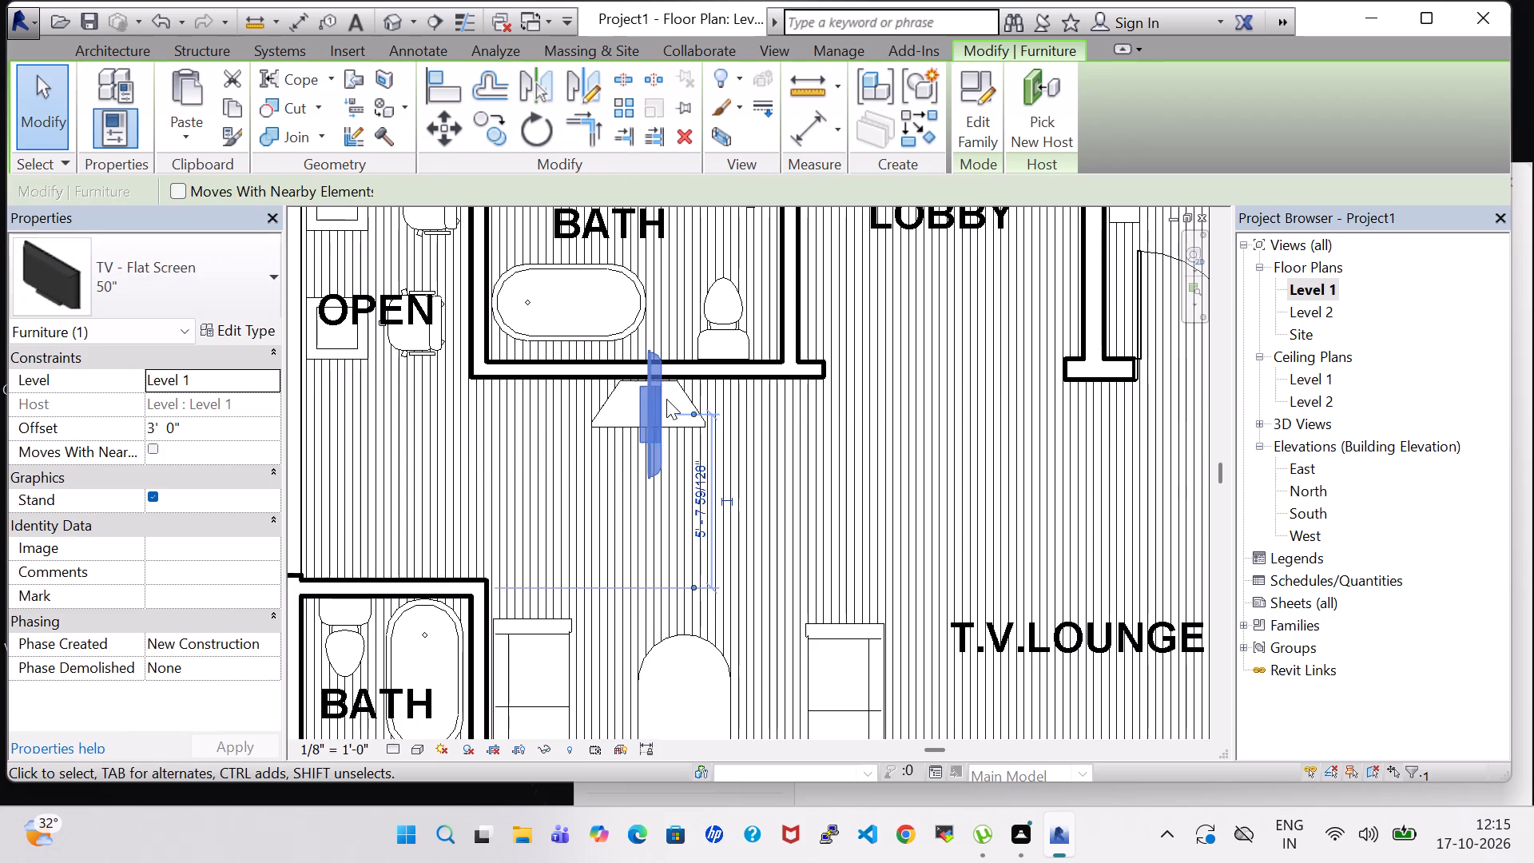
key(space)
key(Up)
key(Up)
key(Up)
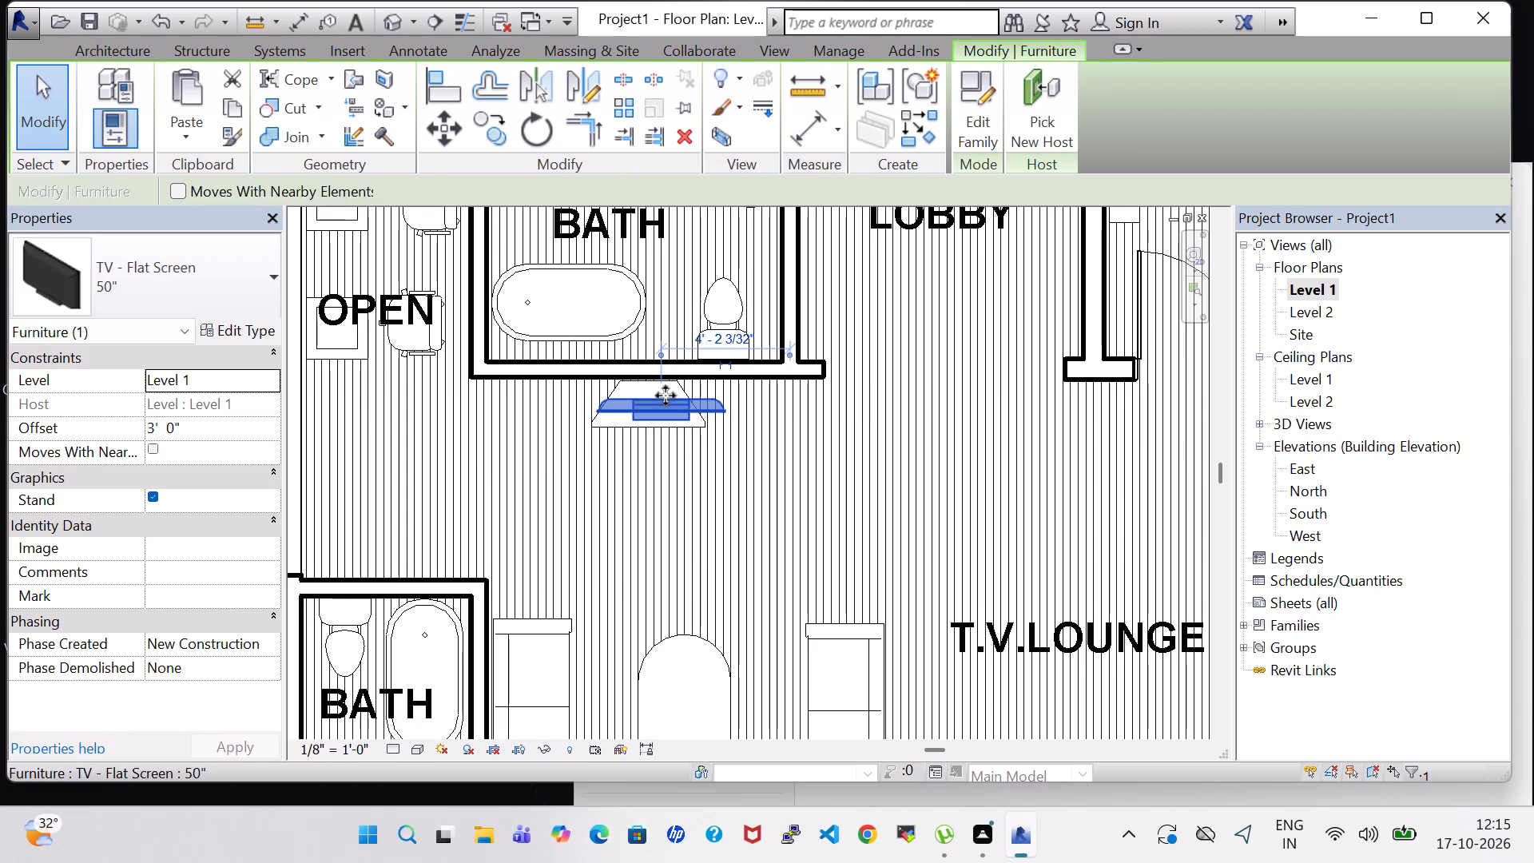
key(Left)
key(Left)
key(Up)
key(Up)
key(Up)
key(Up)
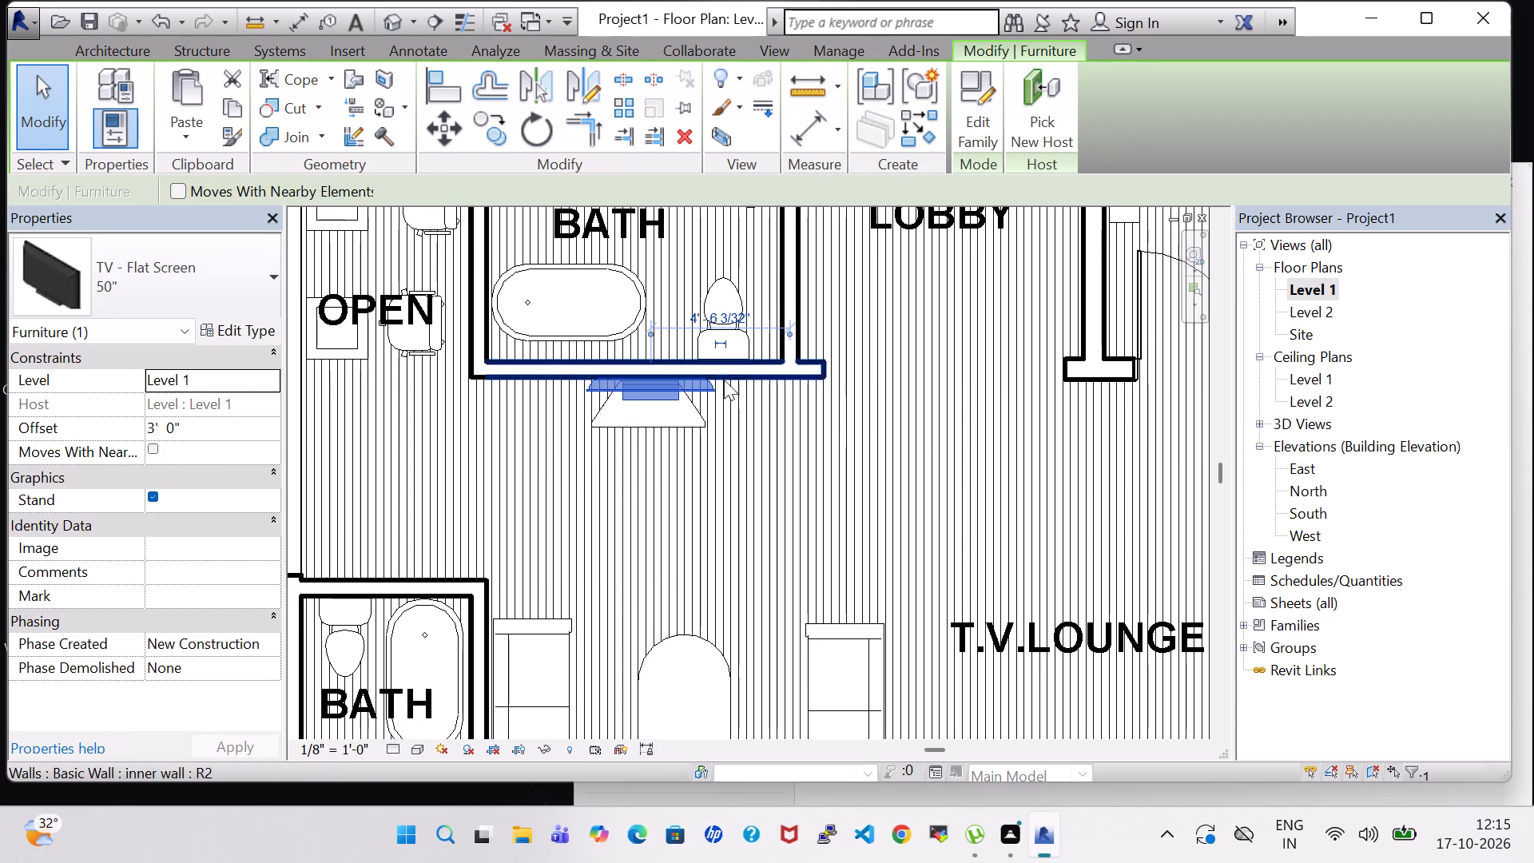
Nudge the T.V. lounge's TV Stand closer to the bath wall.
click(692, 412)
key(Up)
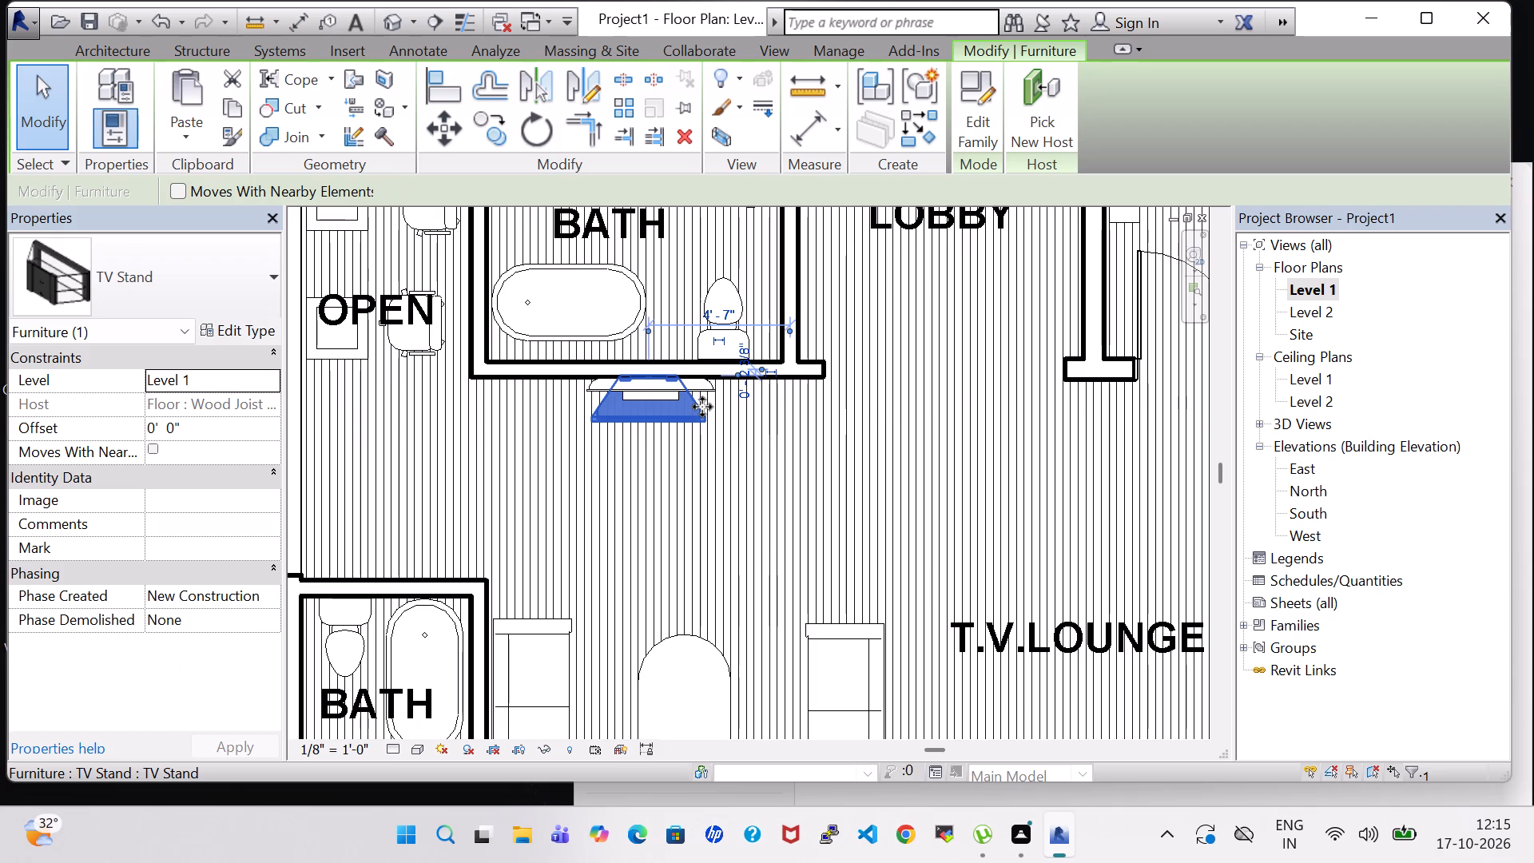
click(766, 510)
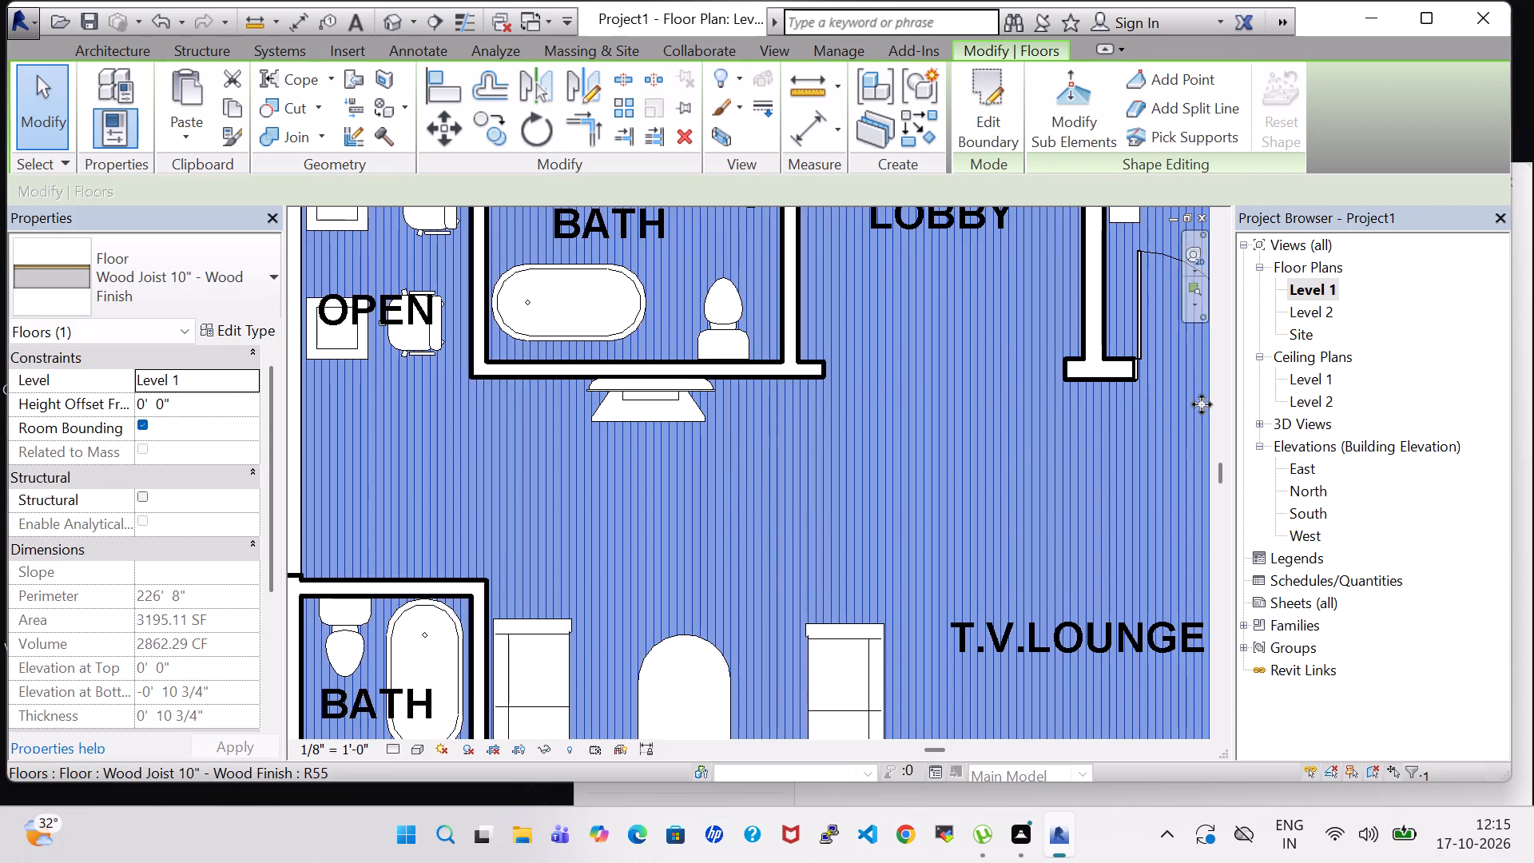
scroll(1011, 453, down, 4)
key(Escape)
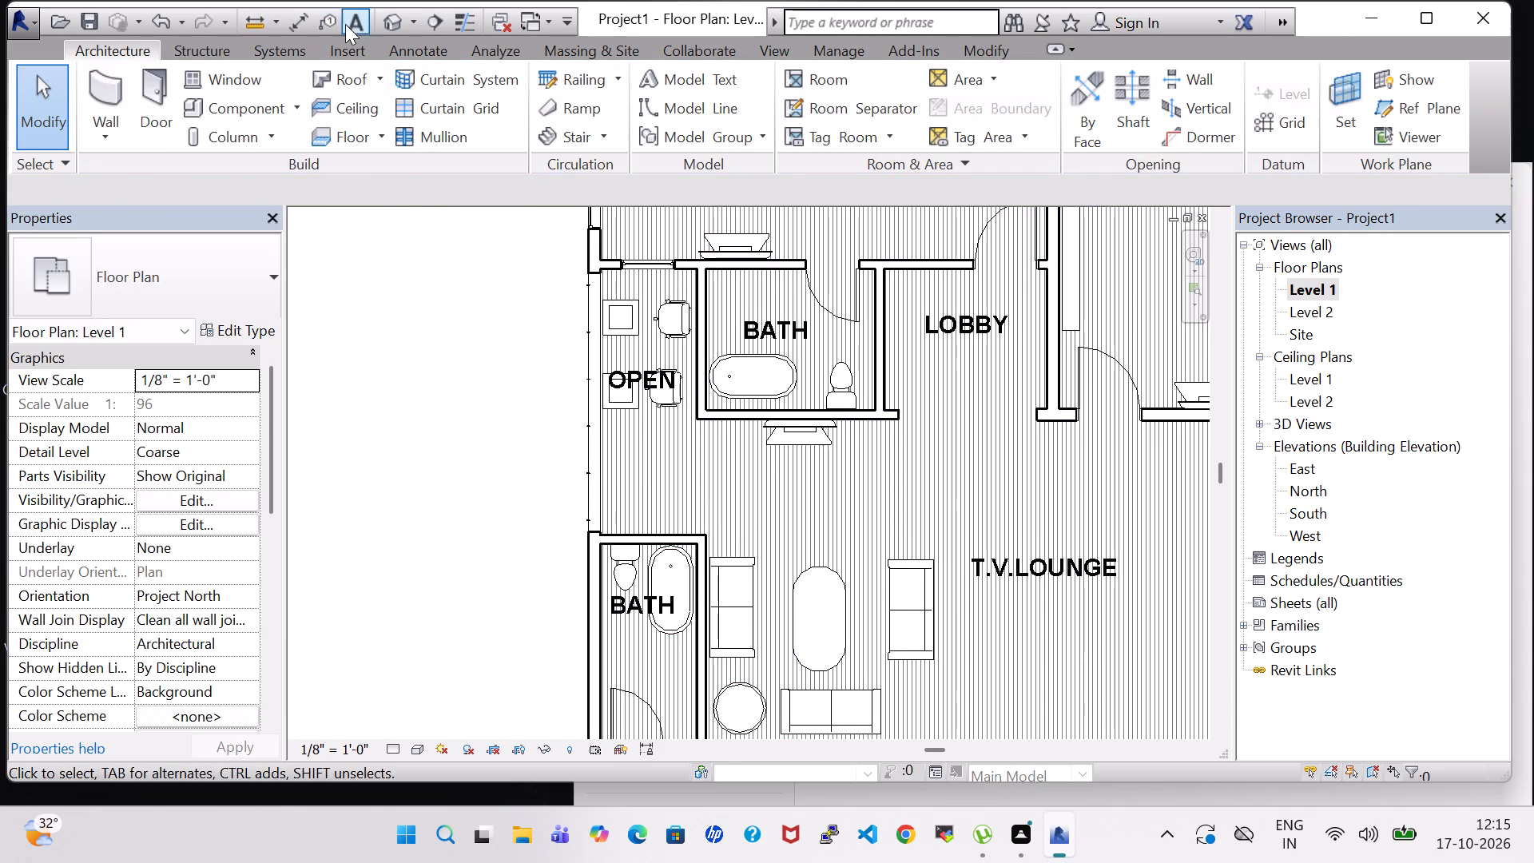
Inspect the T.V. lounge furniture arrangement from several angles in the 3D view.
click(390, 29)
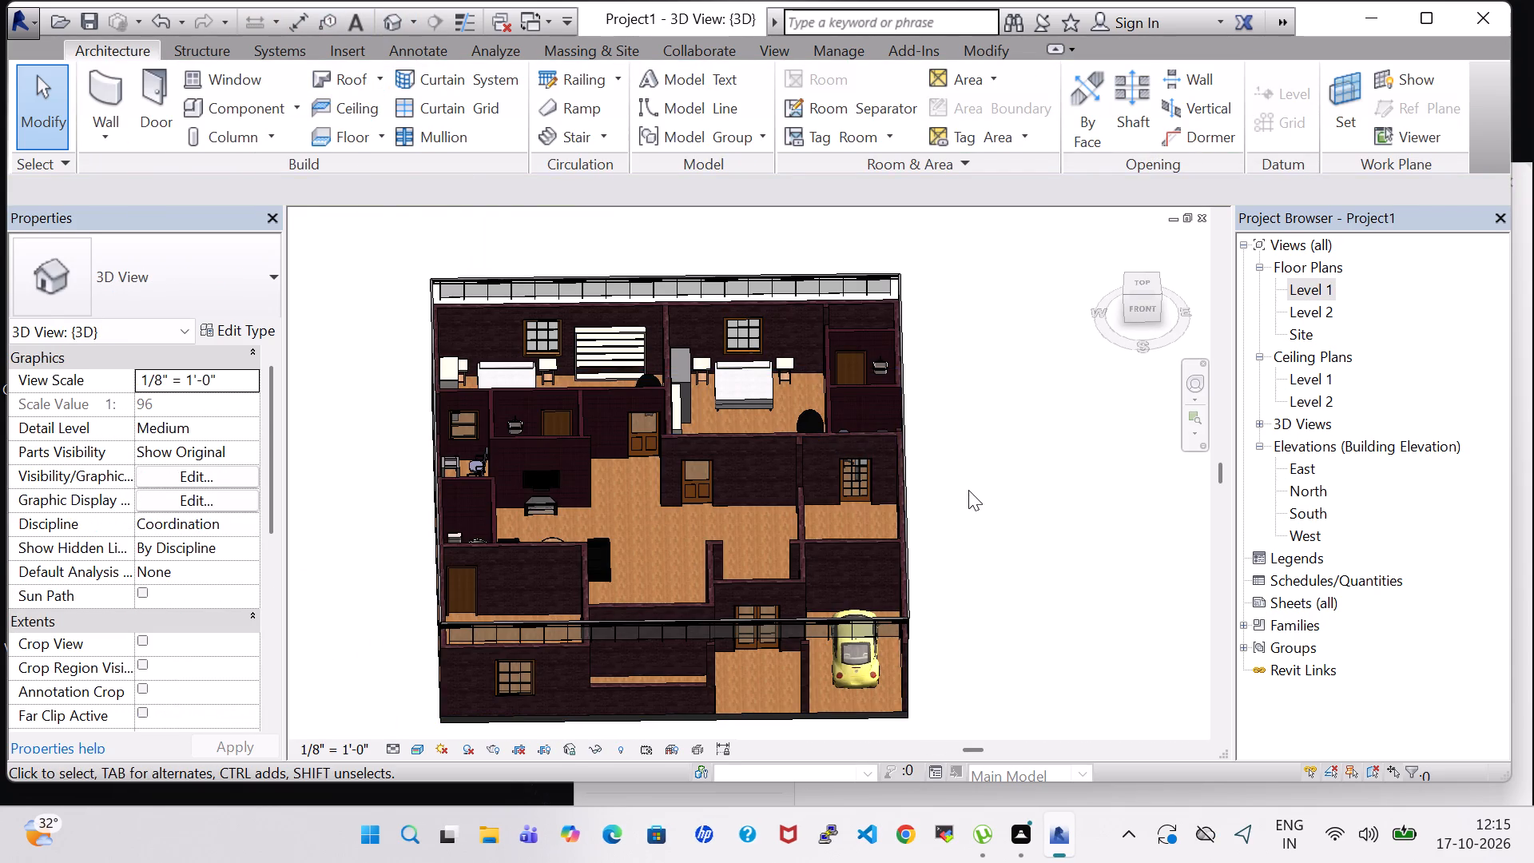
shift+middle_drag(968, 485, 972, 618)
shift+middle_drag(996, 475, 995, 498)
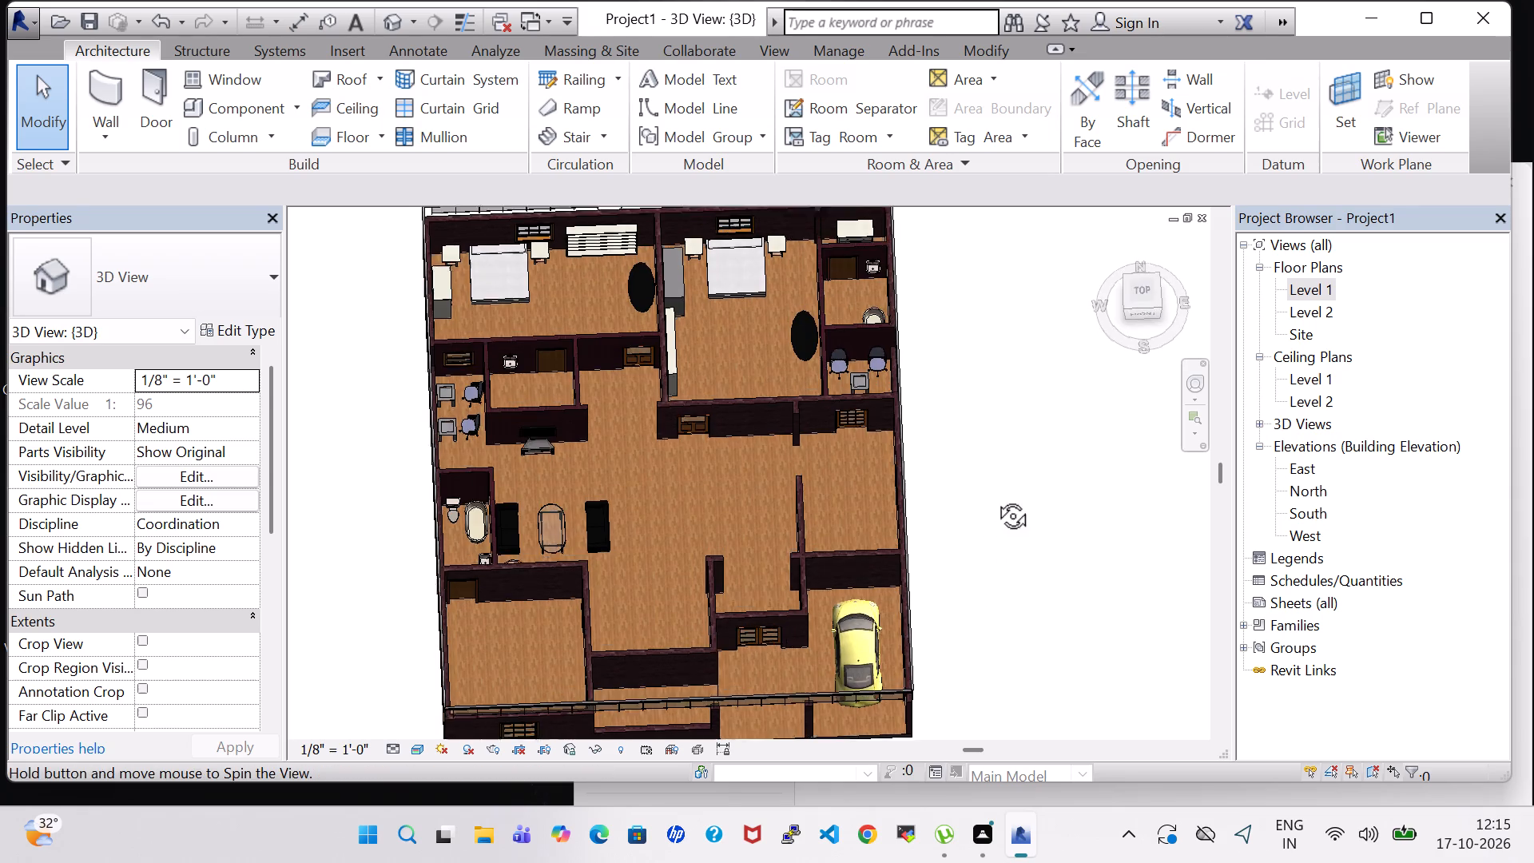
shift+middle_drag(995, 498, 1027, 492)
middle_drag(1019, 483, 975, 404)
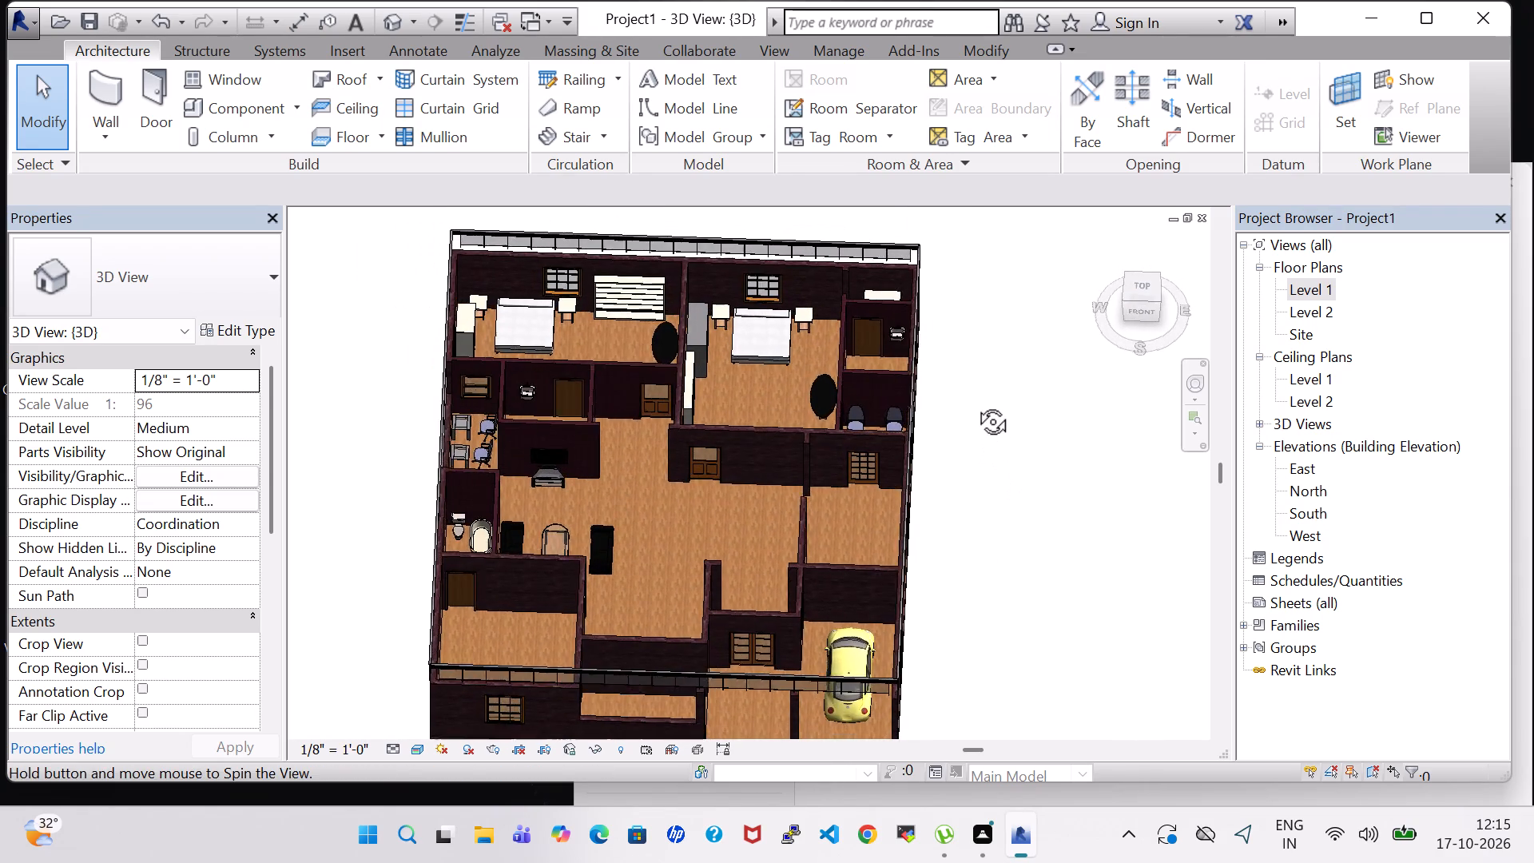
middle_drag(975, 404, 976, 380)
On the Level 1 floor plan, move the T.V.LOUNGE room tag into the clear space between the TV Stand and the seating.
double_click(1324, 290)
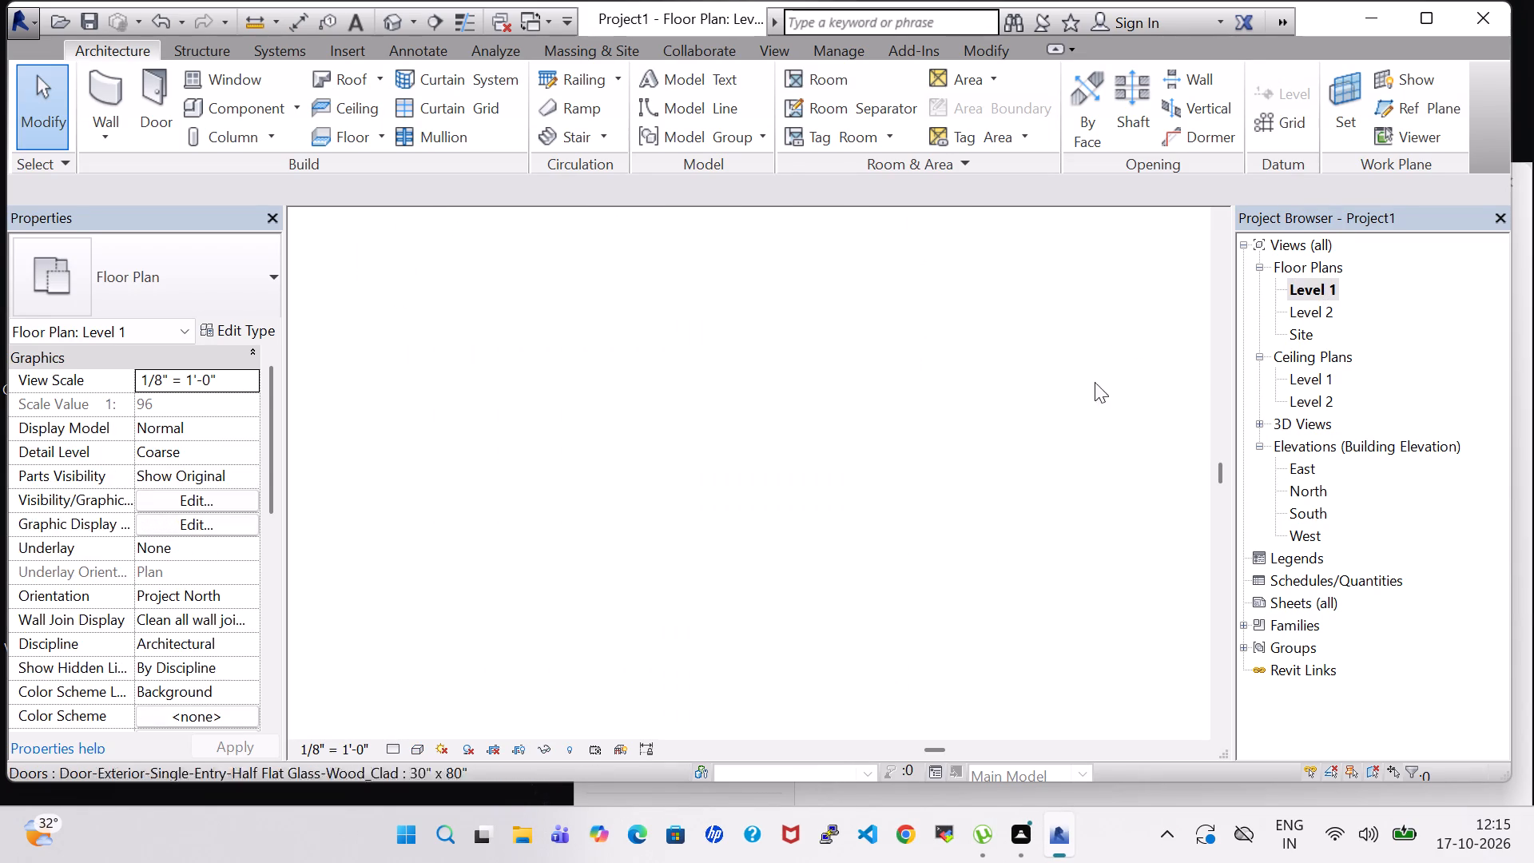
scroll(917, 518, down, 2)
click(1059, 548)
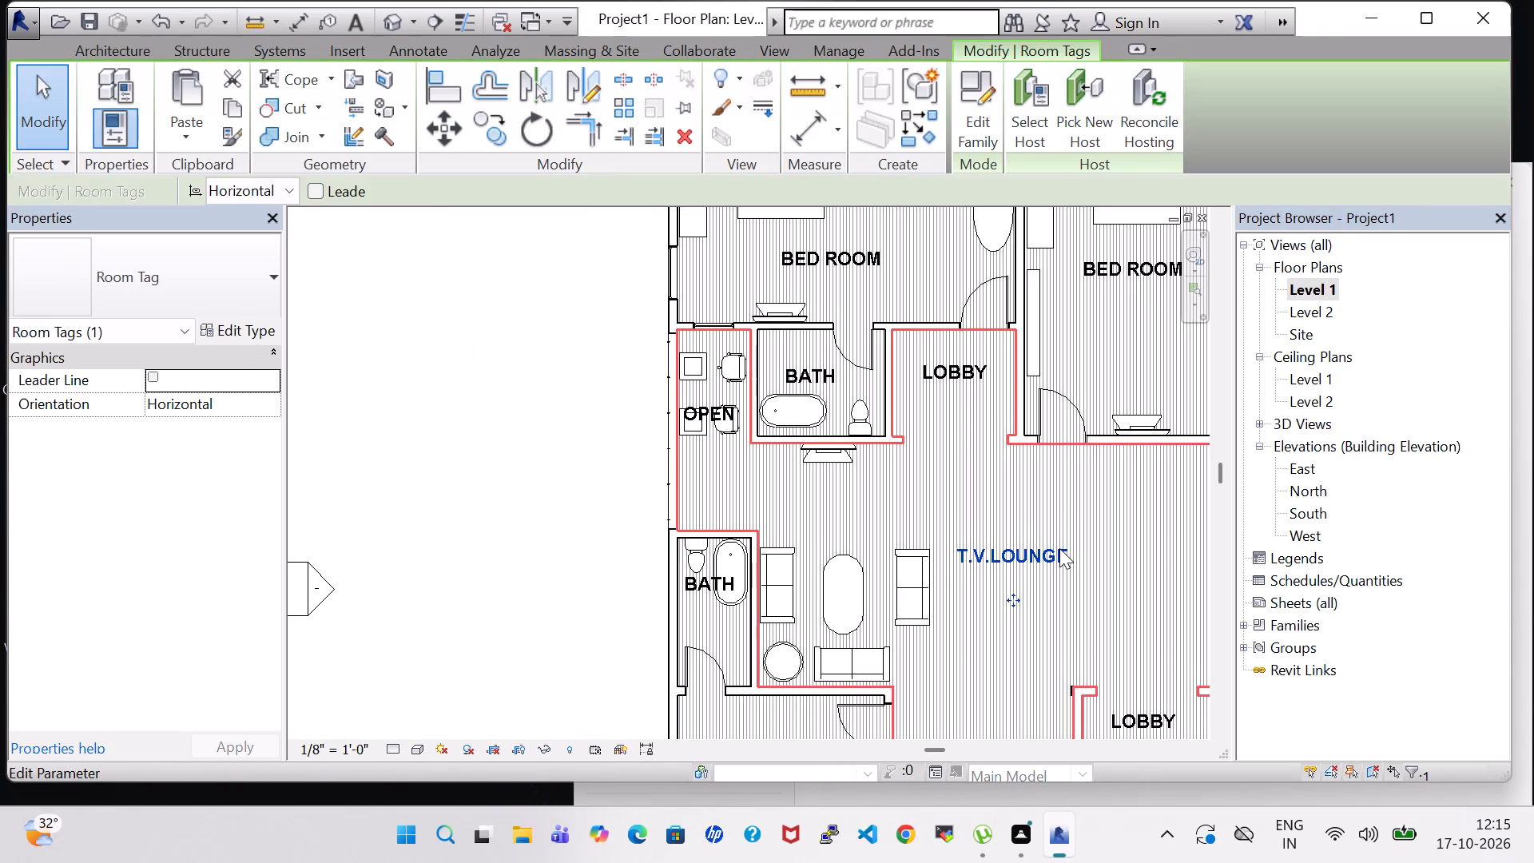
key(Left)
key(Left)
key(Left)
key(Left)
key(Left)
key(Left)
key(Left)
key(Left)
key(Left)
key(Left)
key(Left)
key(Left)
key(Left)
key(Left)
key(Left)
key(Left)
key(Left)
key(Left)
key(Left)
key(Left)
key(Left)
key(Left)
key(Left)
key(Left)
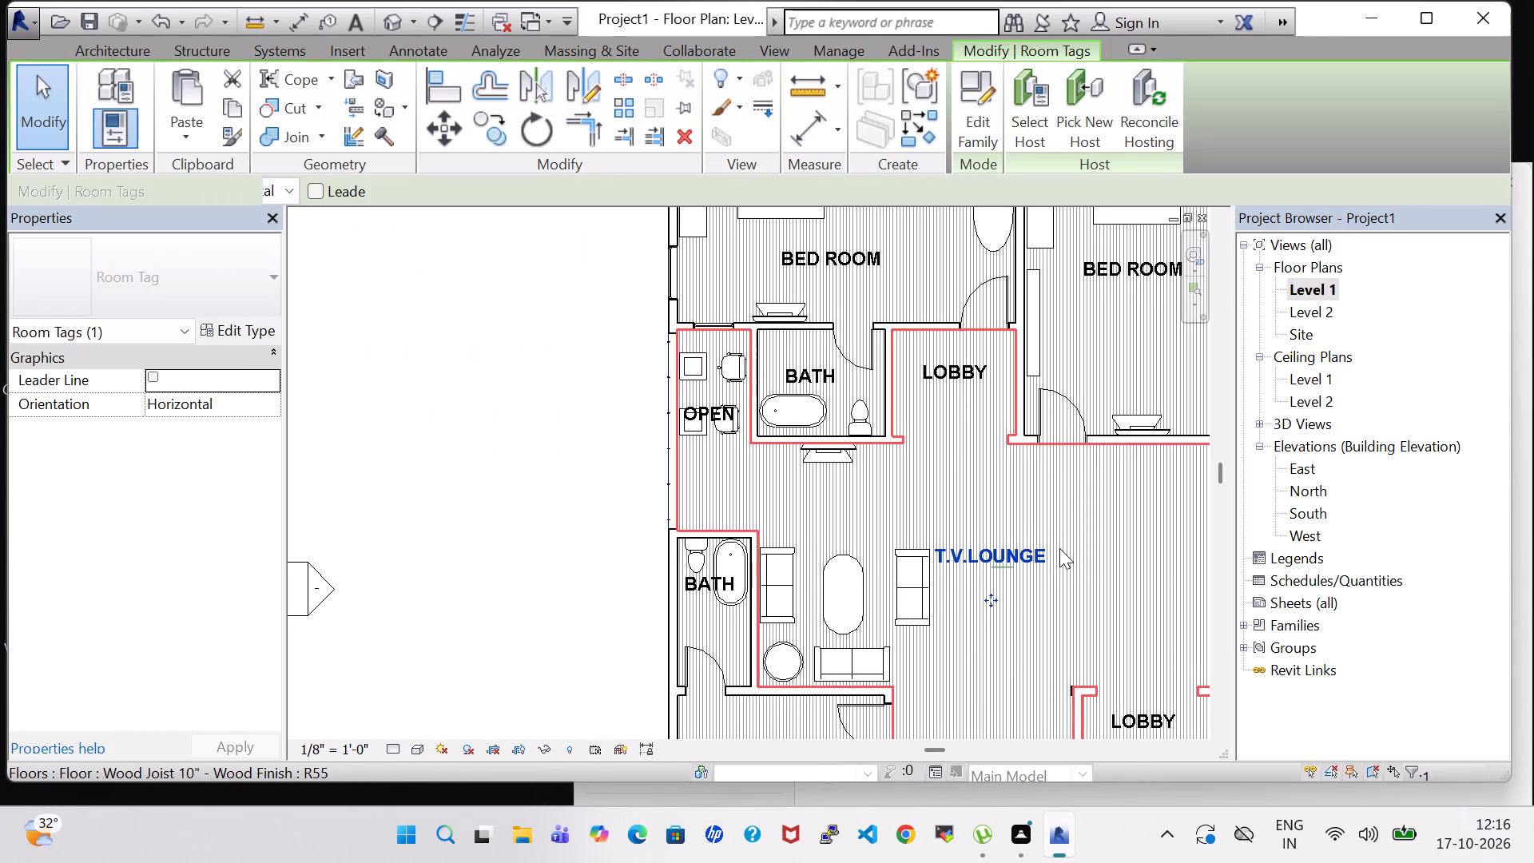
key(Left)
key(Left)
key(Left)
key(Up)
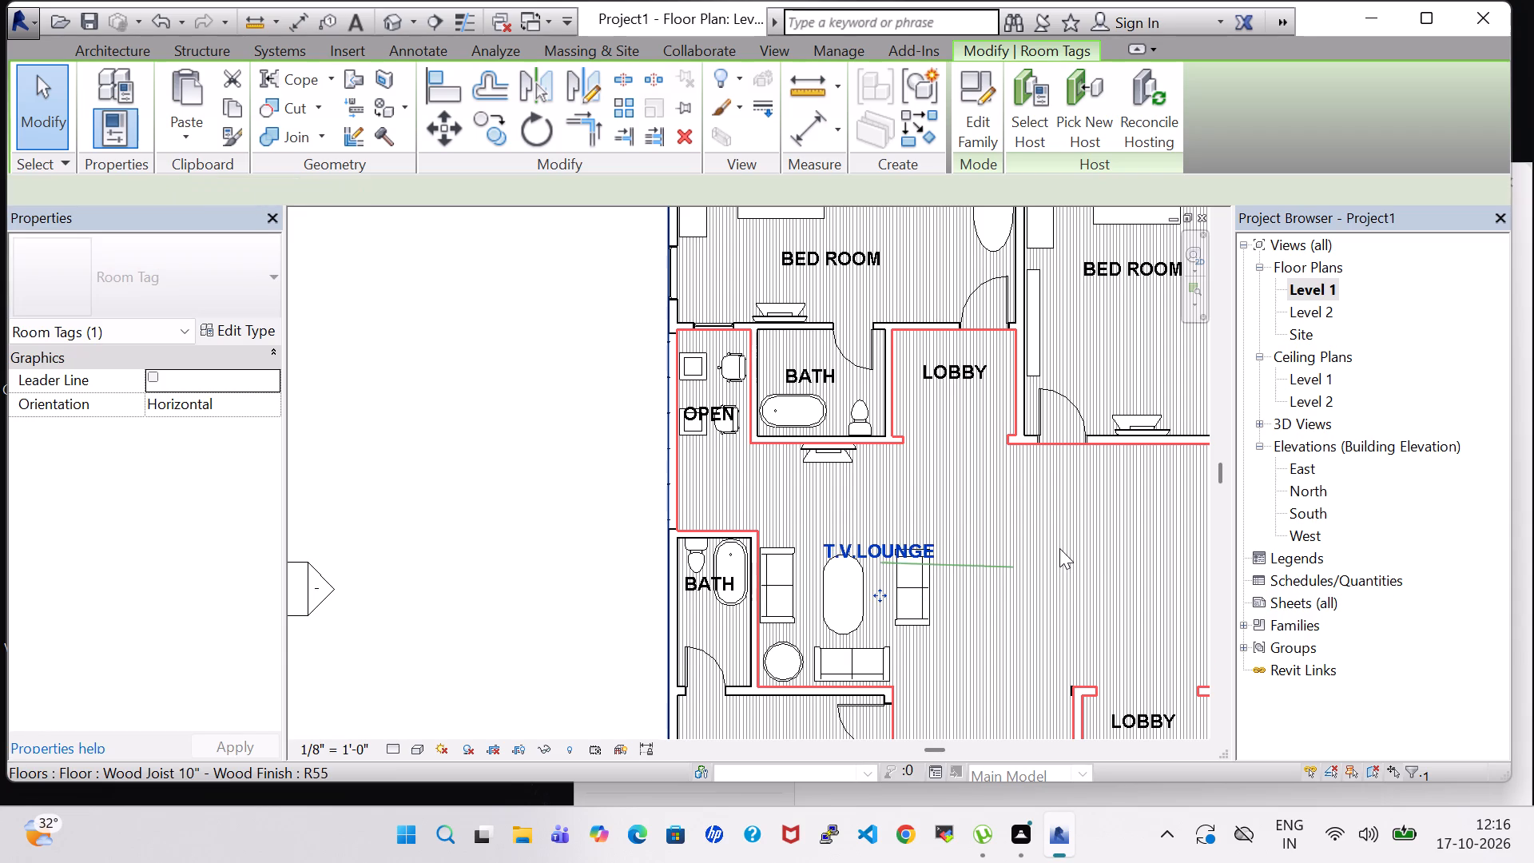
key(Up)
key(Up)
key(Up)
key(Up)
key(Left)
key(Left)
key(Left)
key(Left)
key(Left)
key(Left)
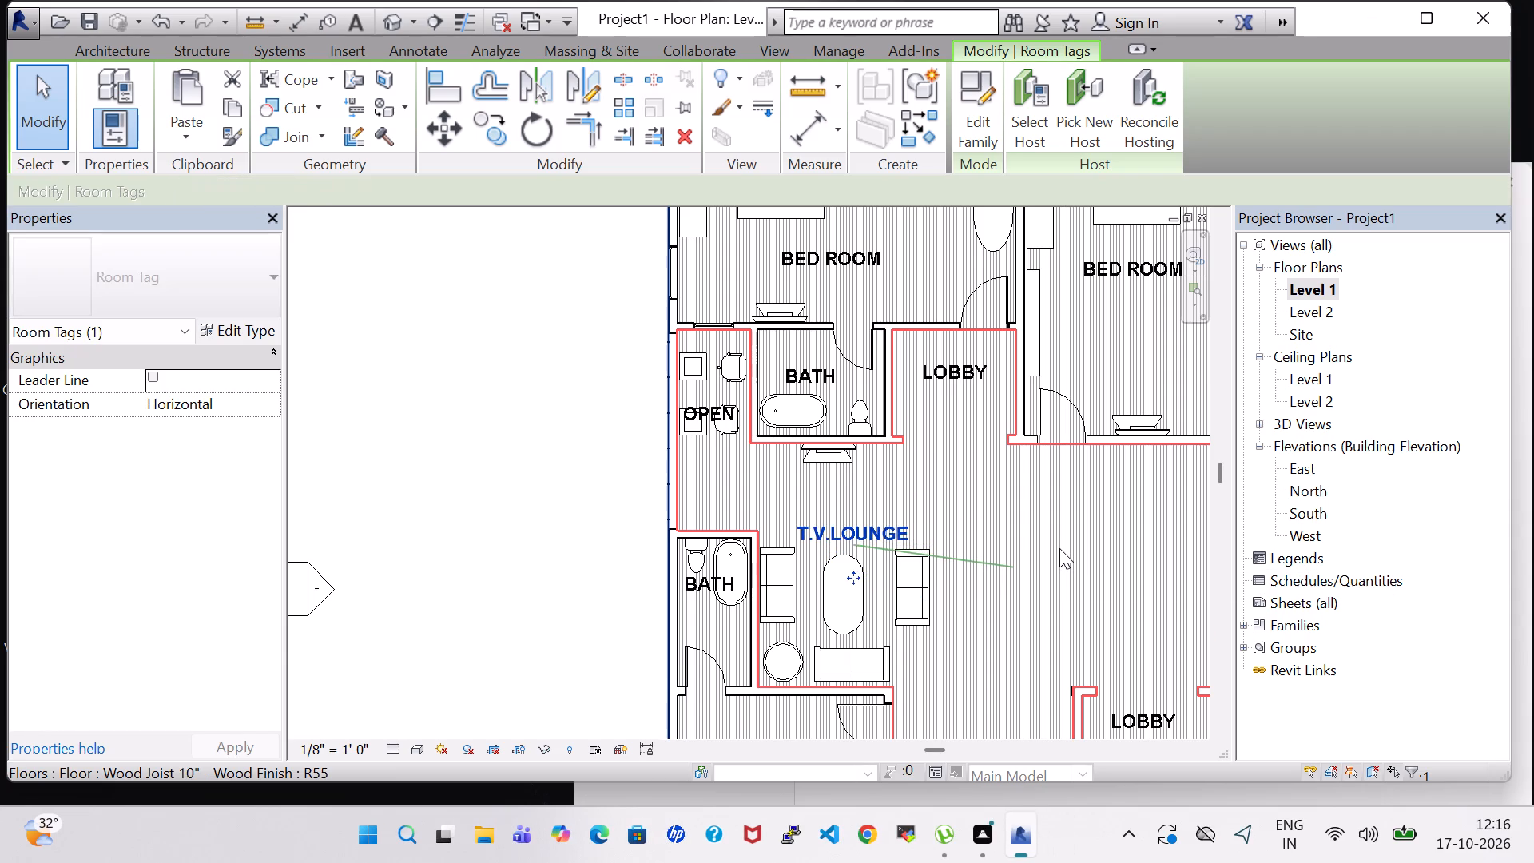
key(Up)
key(Up)
key(Up)
key(Left)
key(Left)
key(Up)
key(Up)
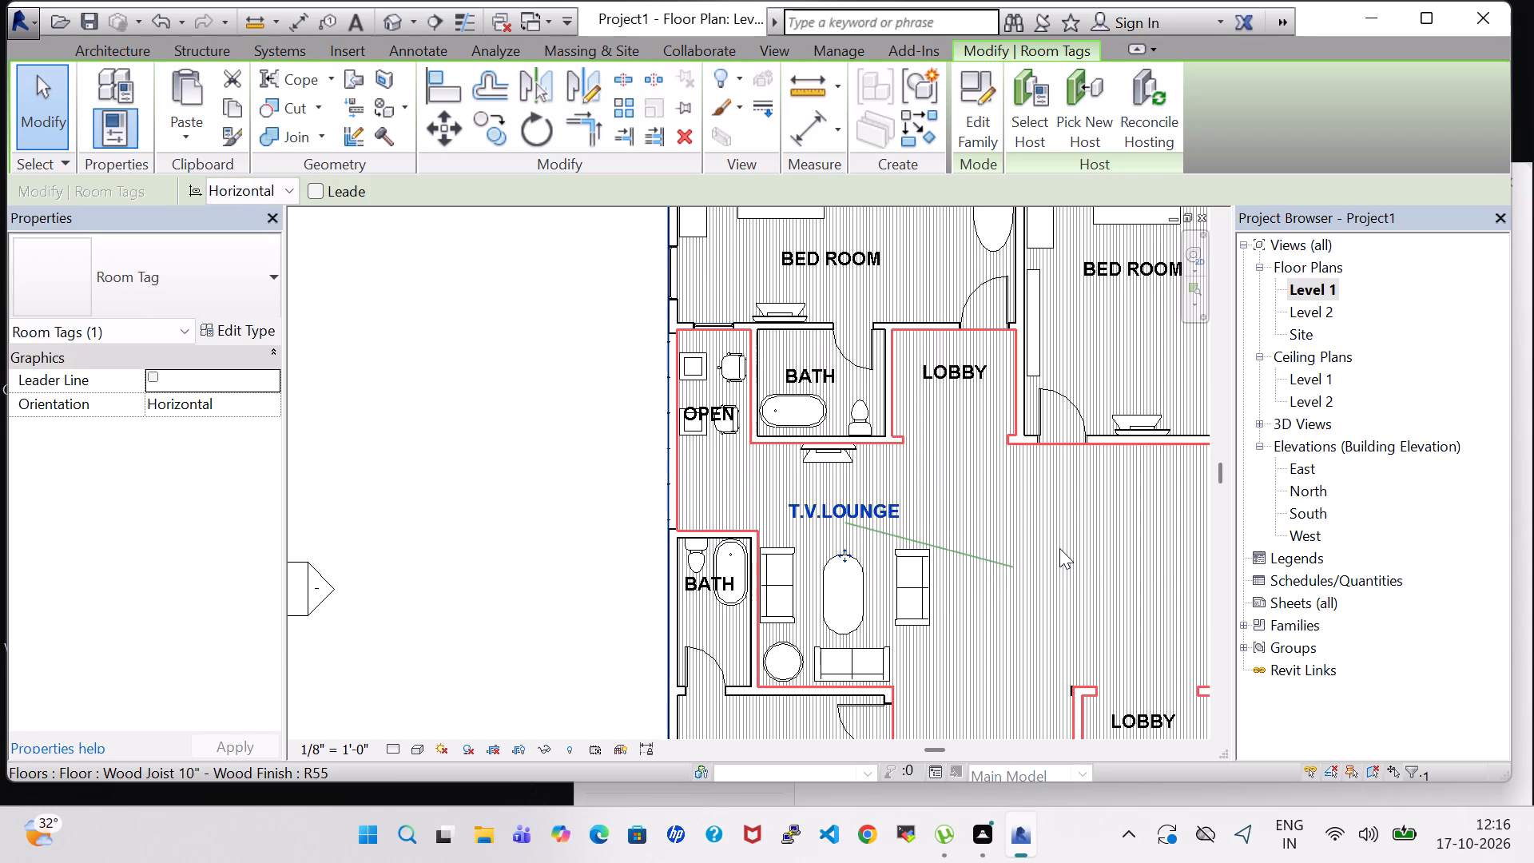
click(431, 477)
Nudge the BATH room tag beside the dress room away from the tub, toward the dress room.
scroll(431, 477, down, 3)
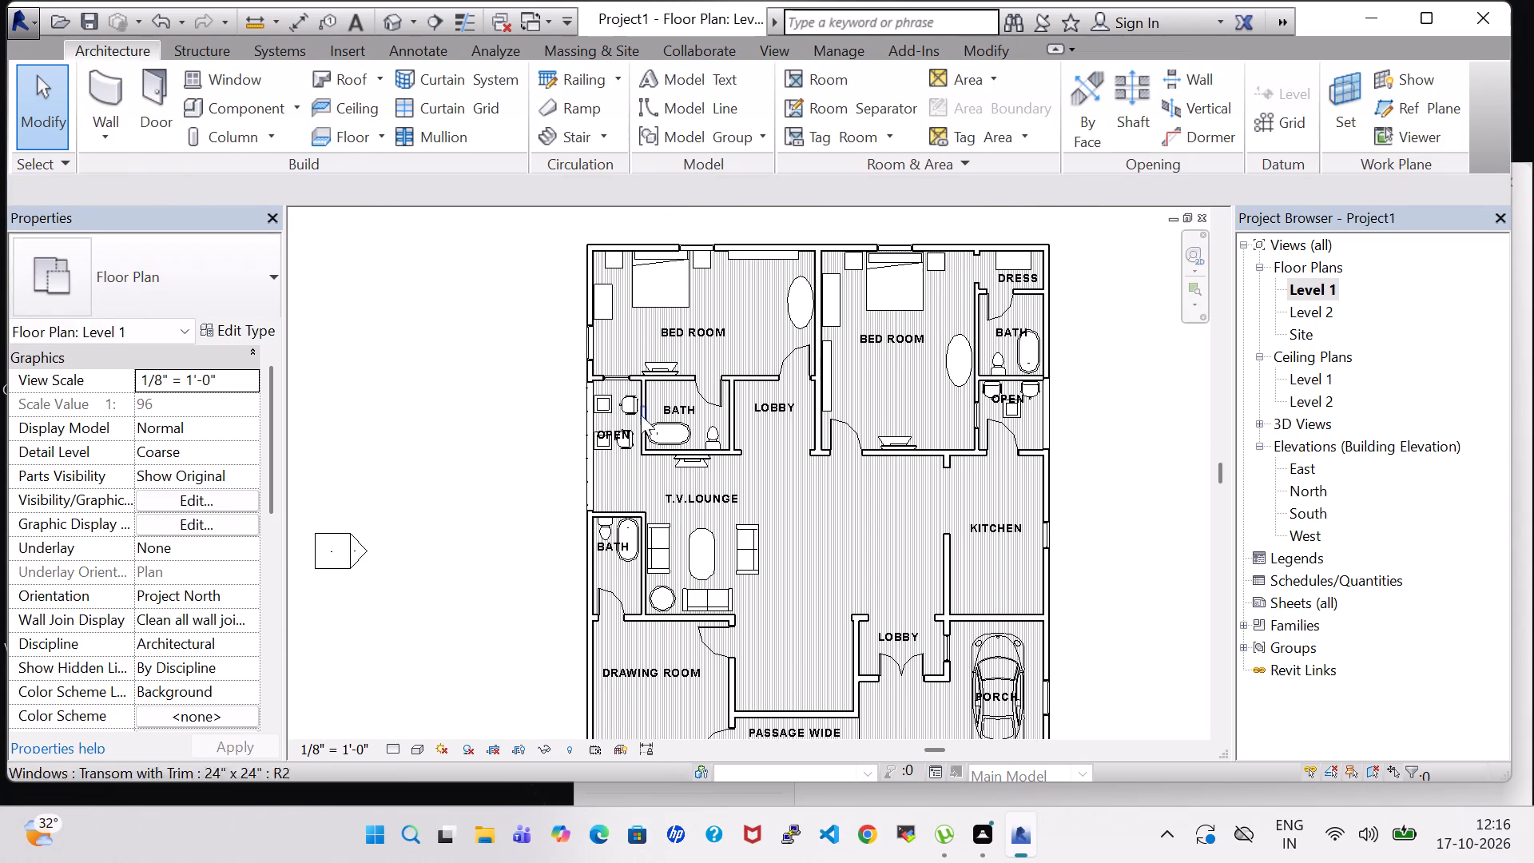
click(1017, 335)
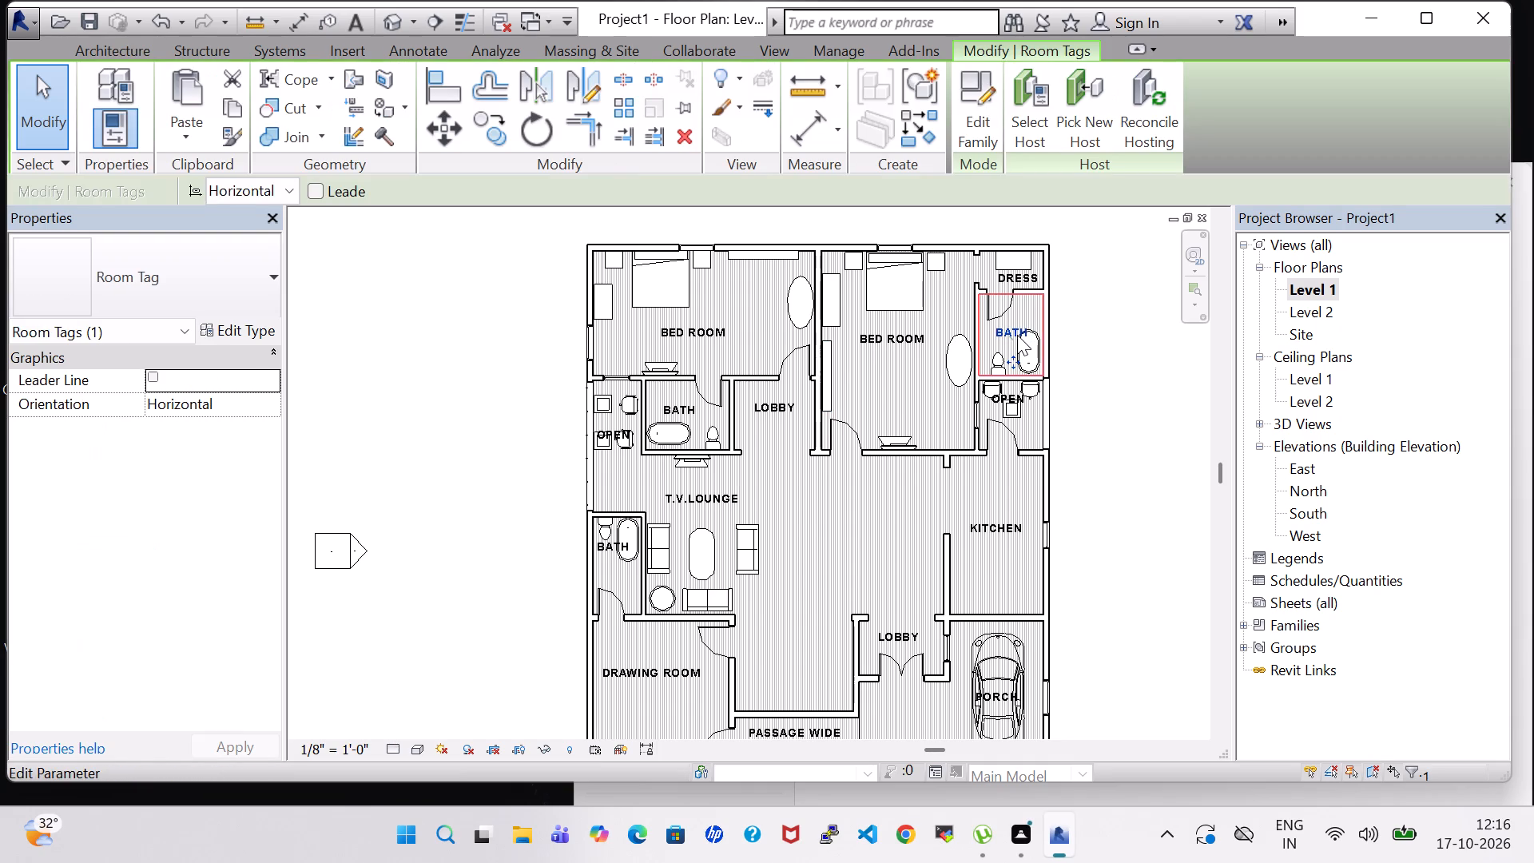
key(Up)
key(Up)
key(Down)
click(1113, 396)
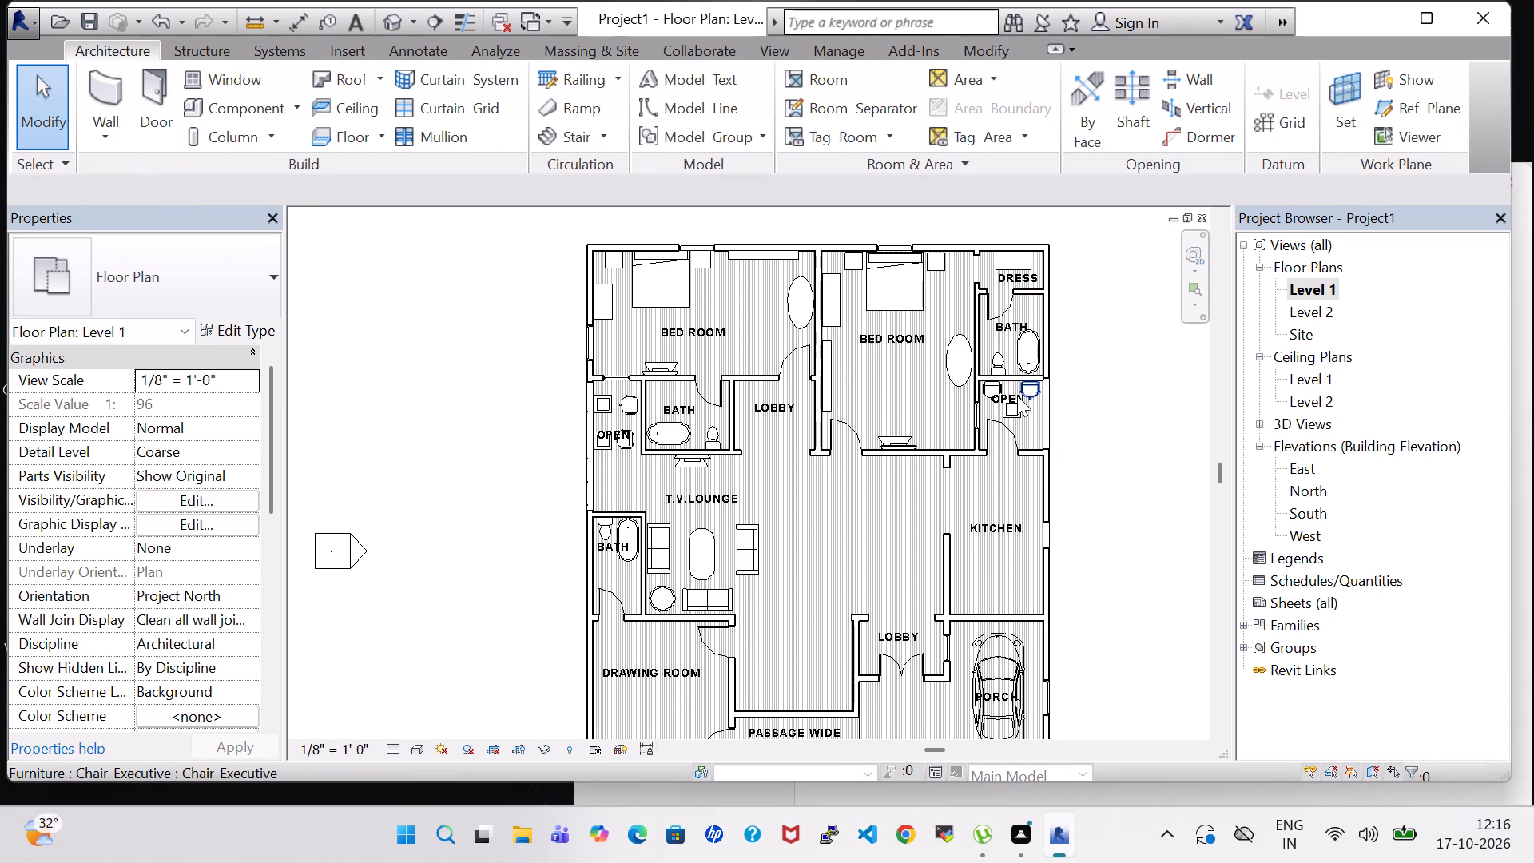
In the open area beside the lobby-side bath, nudge the executive chair and coffee table nearest the bedroom closer to the bedroom wall.
click(624, 434)
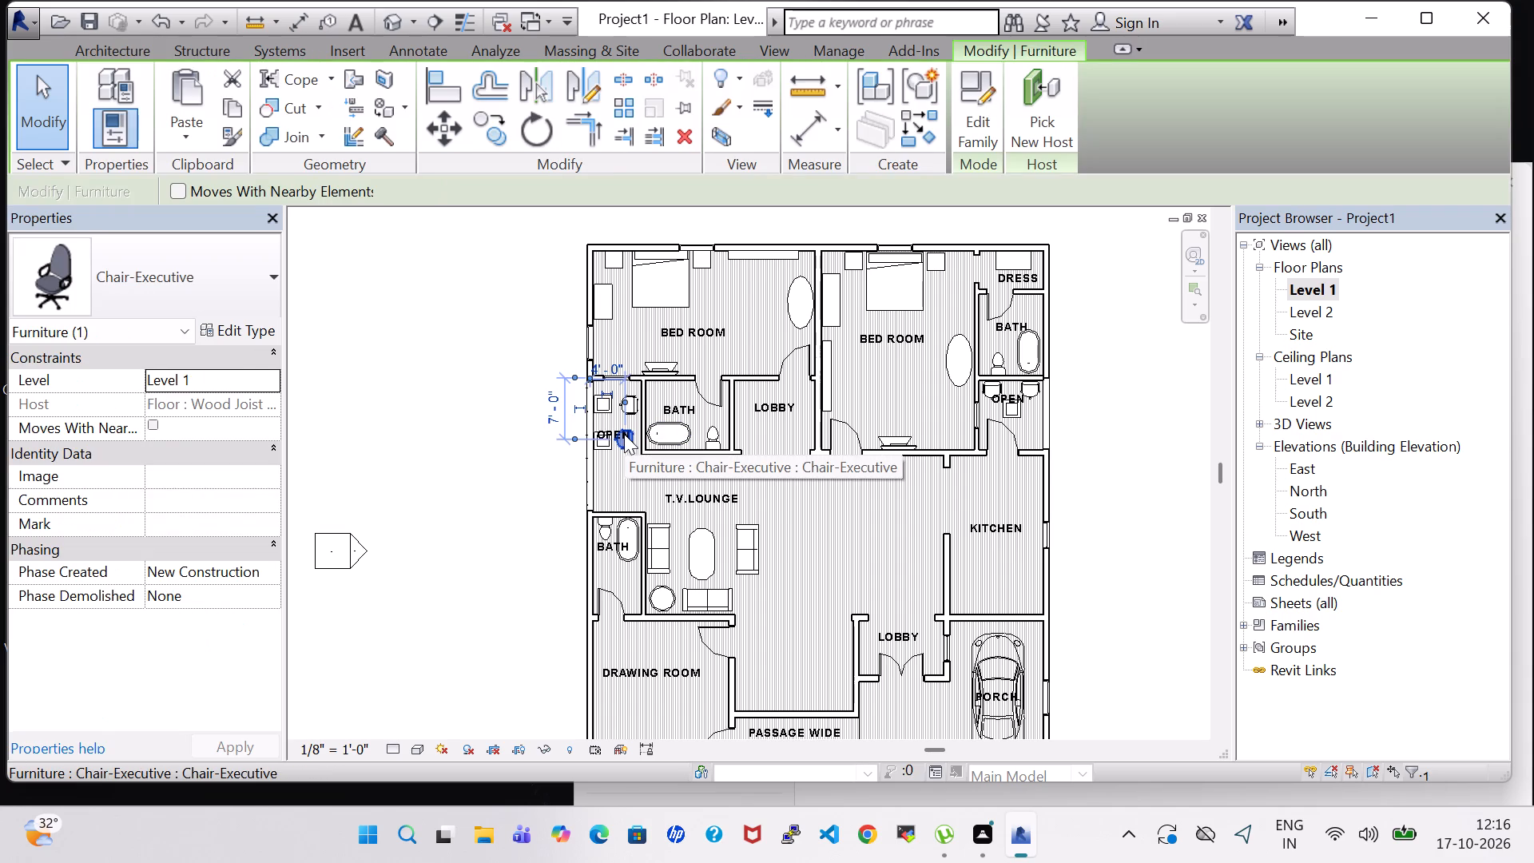
click(480, 512)
scroll(480, 512, up, 3)
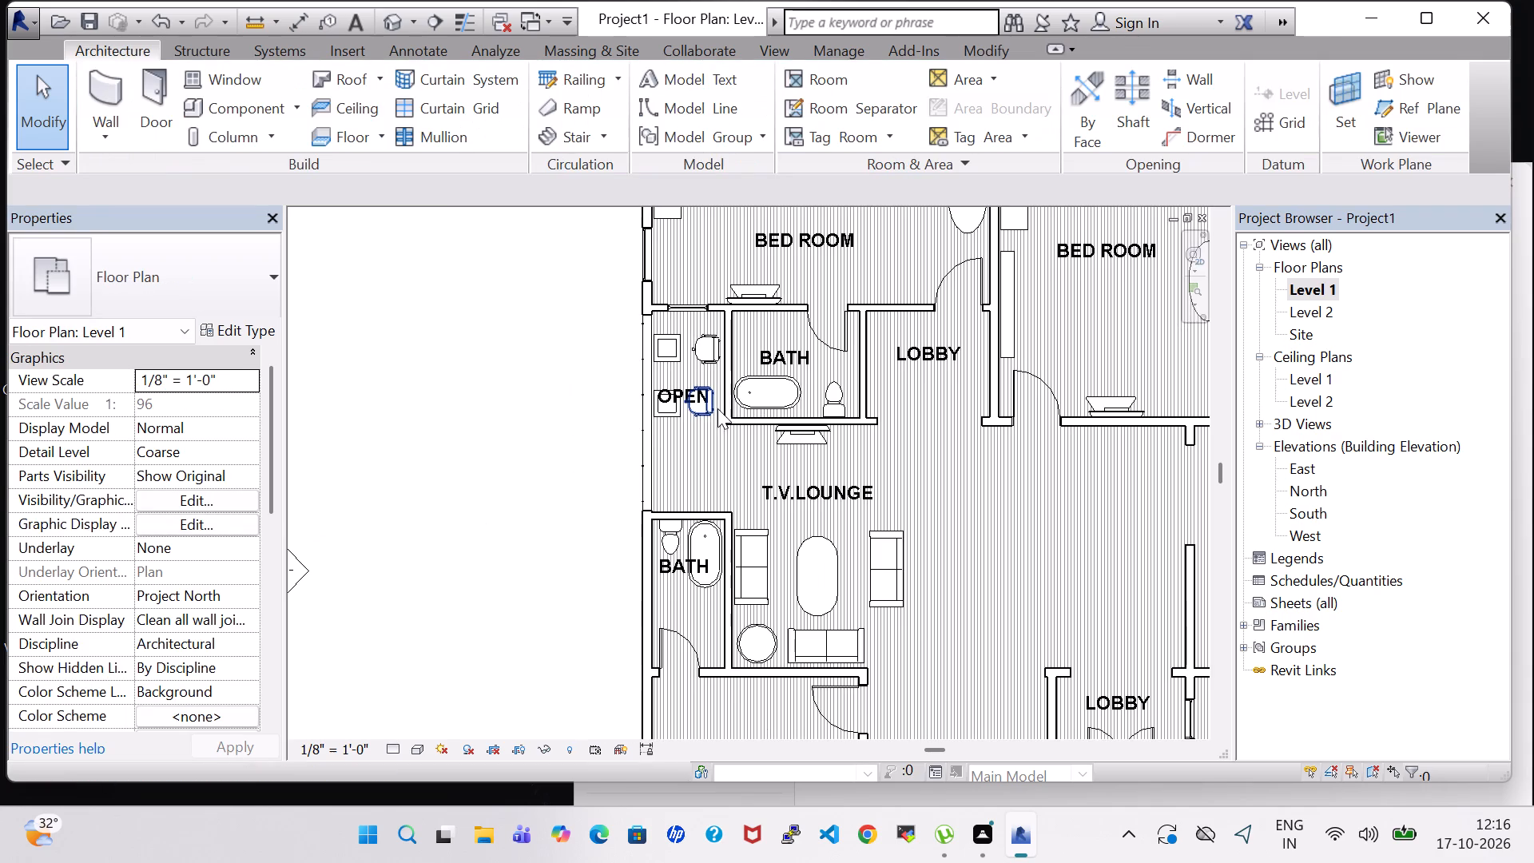
click(714, 345)
key(Up)
key(Up)
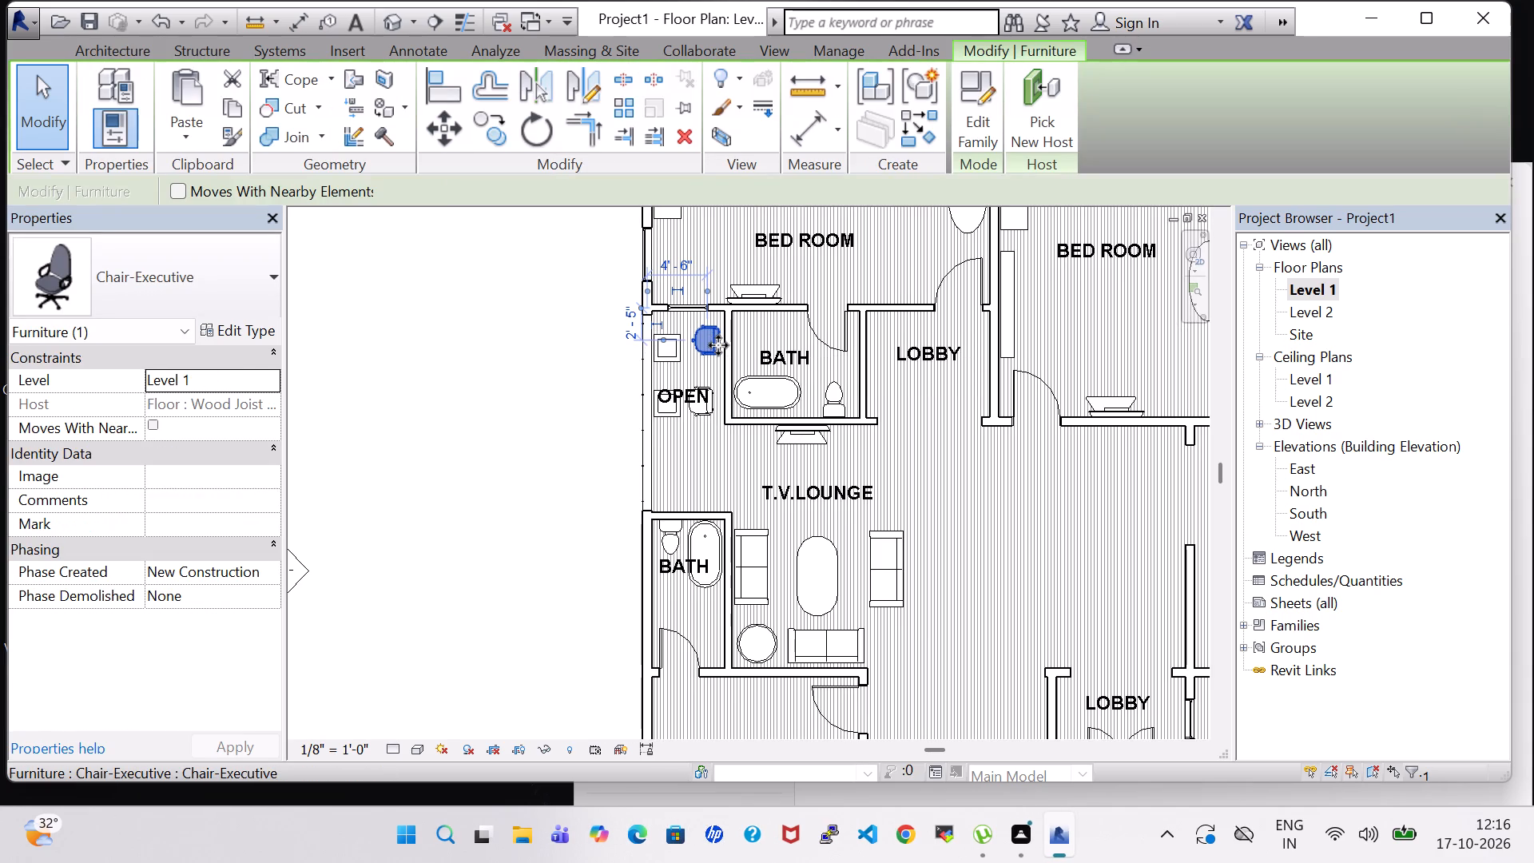
click(519, 447)
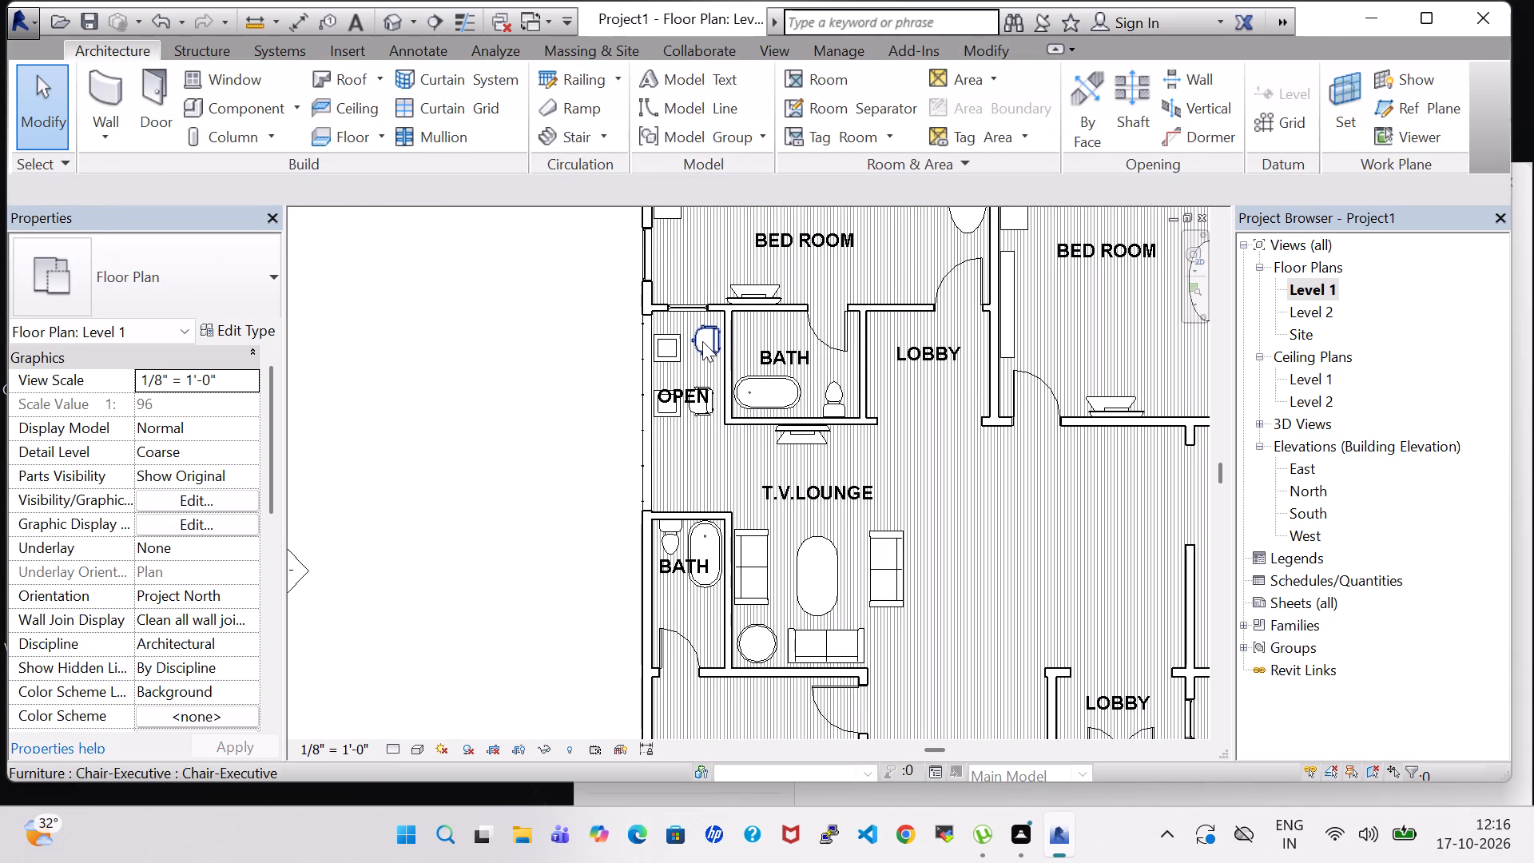
click(678, 352)
key(Up)
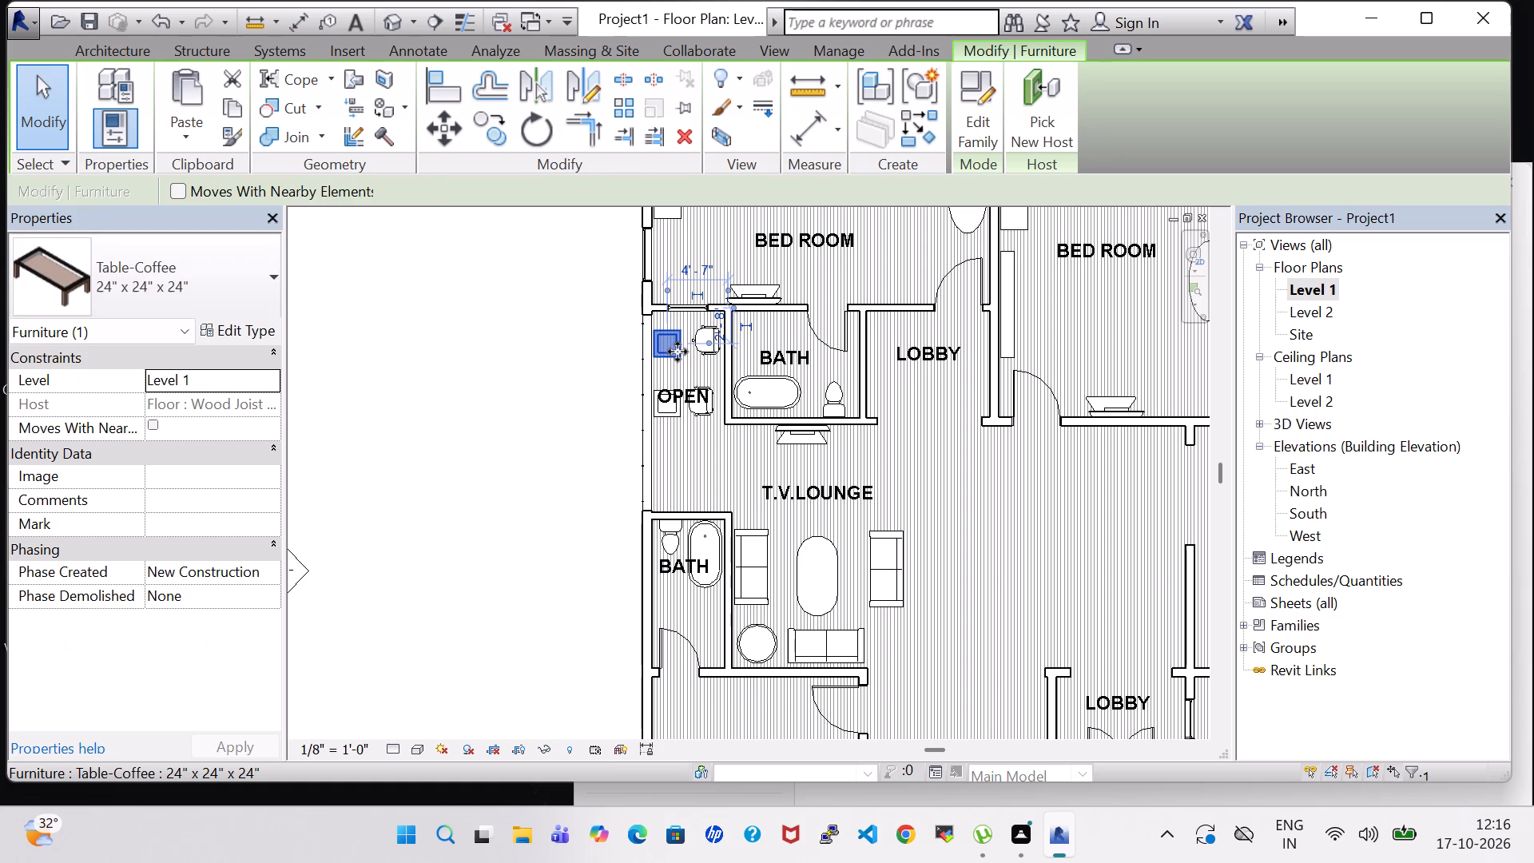
Move that area's OPEN room tag into the gap between the two coffee tables.
click(682, 396)
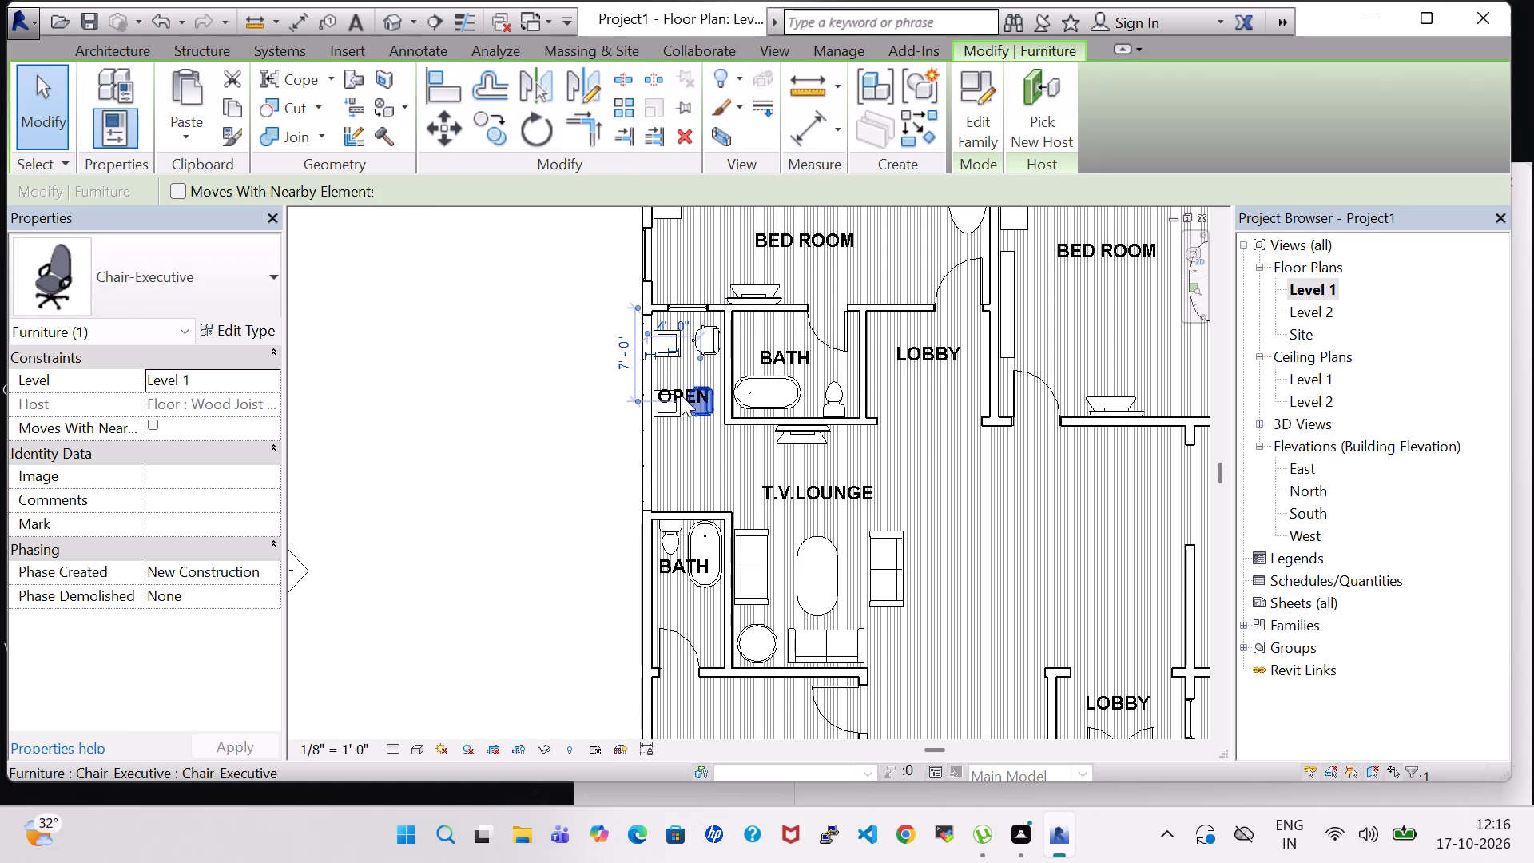
click(520, 454)
scroll(520, 454, up, 3)
click(763, 364)
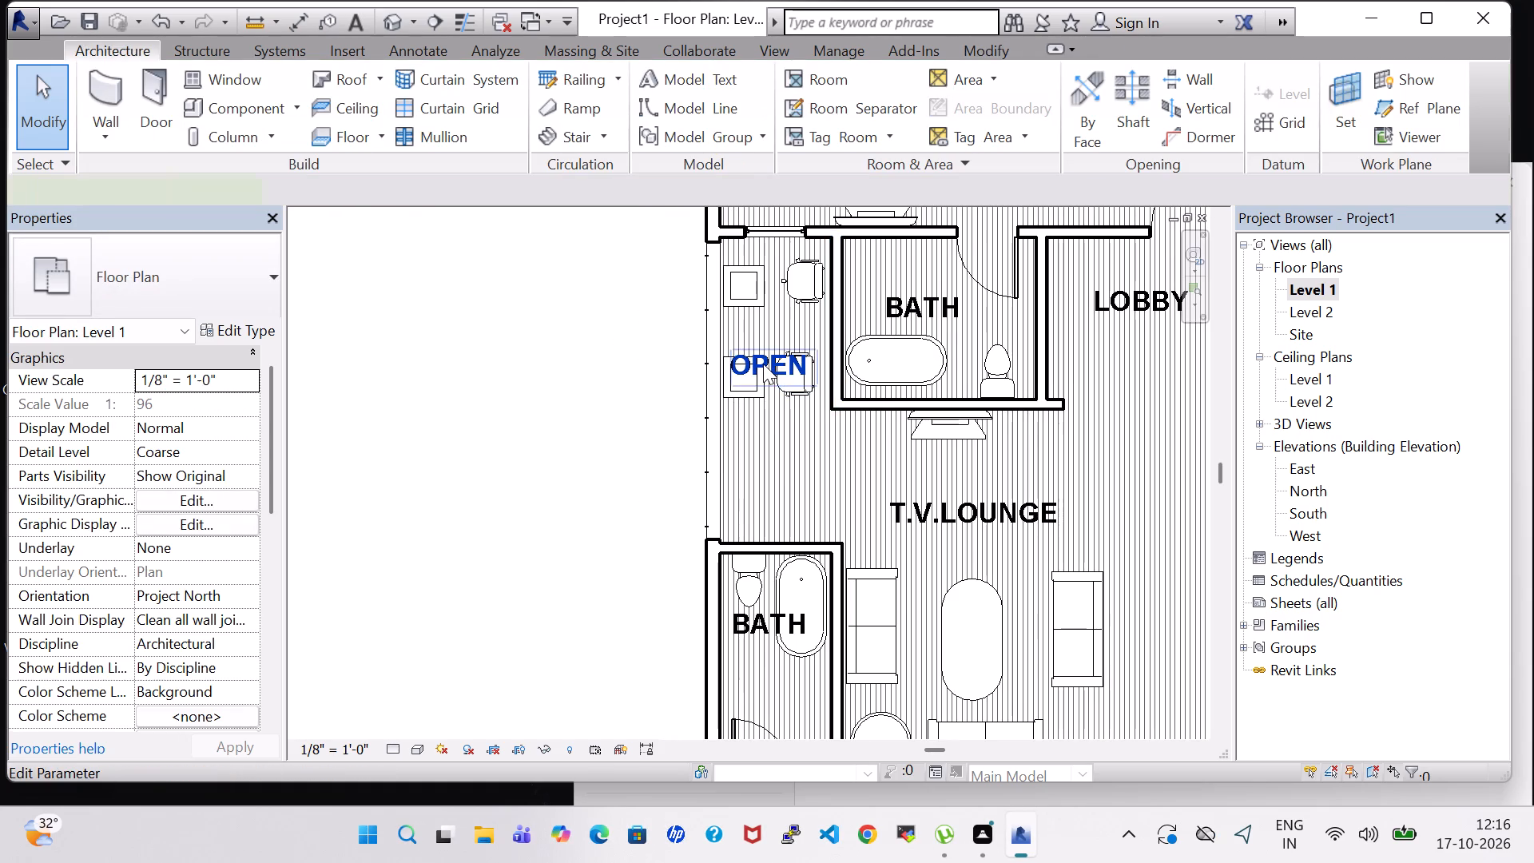
key(Up)
key(Up)
key(Up)
key(Up)
key(Up)
key(Up)
key(Up)
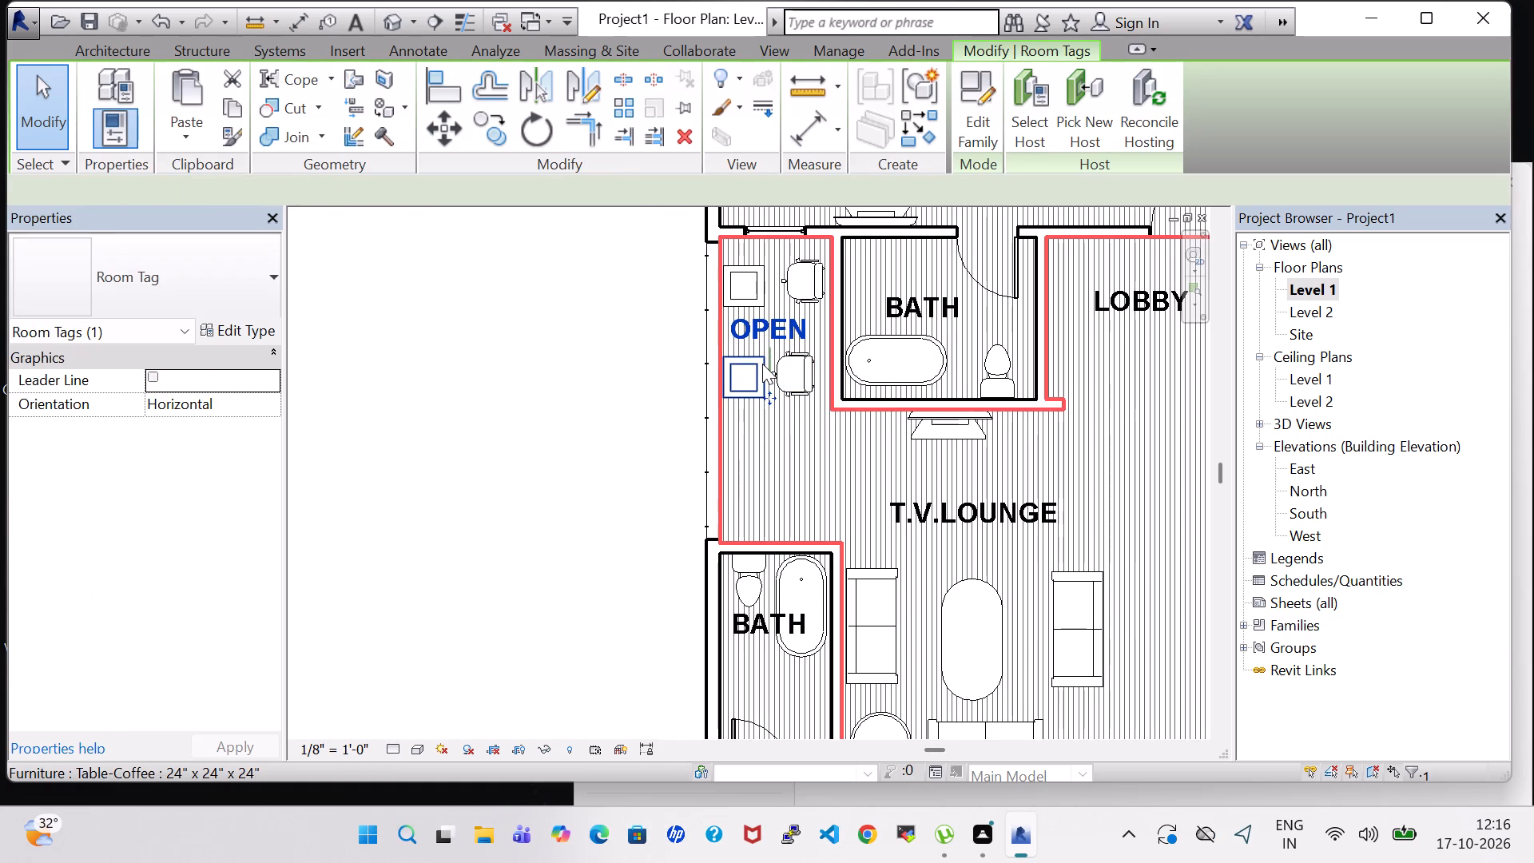
click(468, 484)
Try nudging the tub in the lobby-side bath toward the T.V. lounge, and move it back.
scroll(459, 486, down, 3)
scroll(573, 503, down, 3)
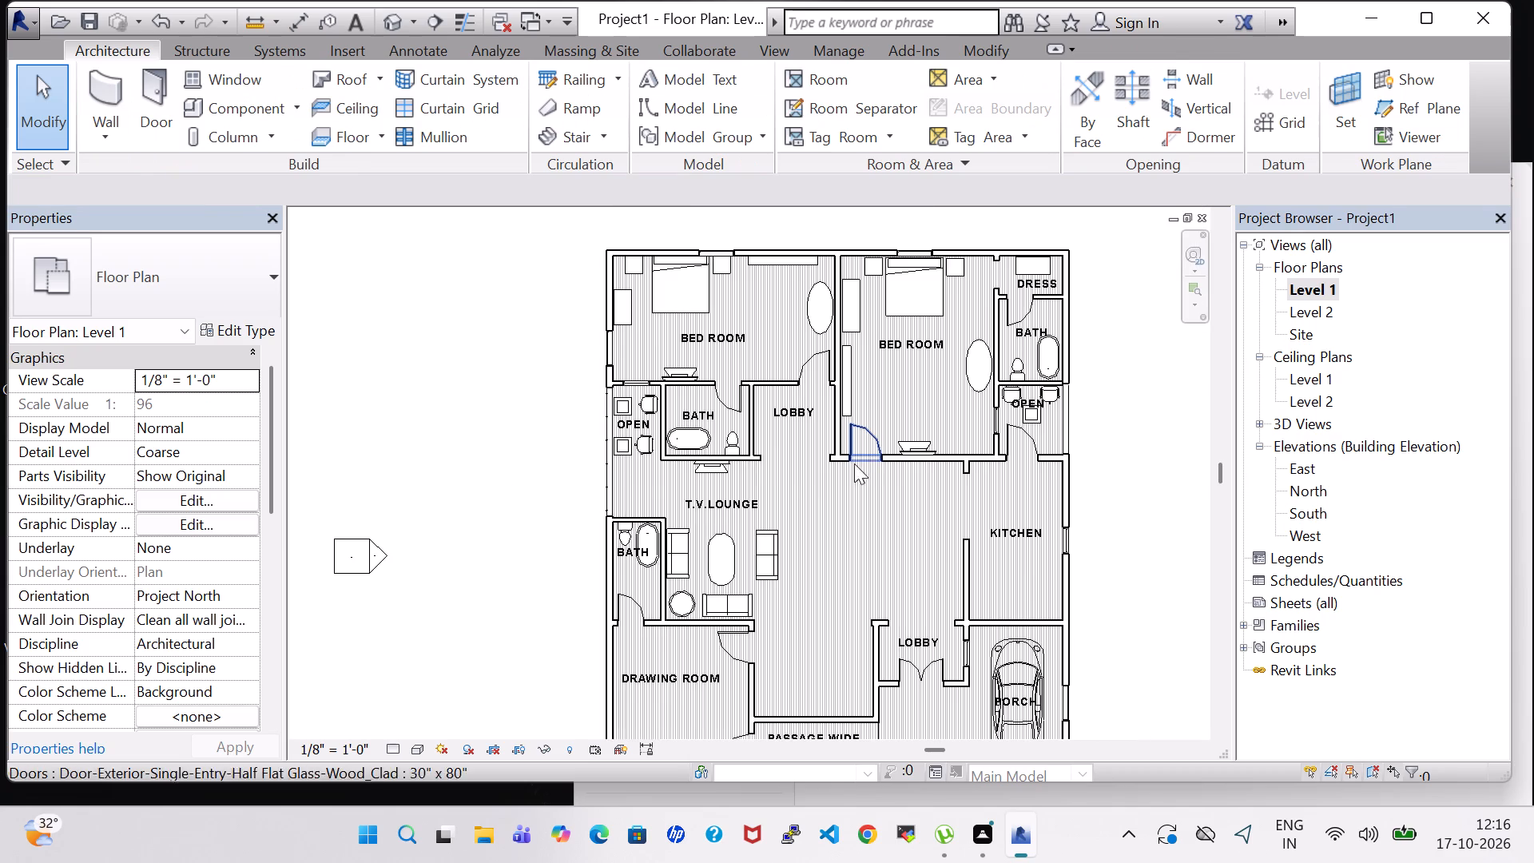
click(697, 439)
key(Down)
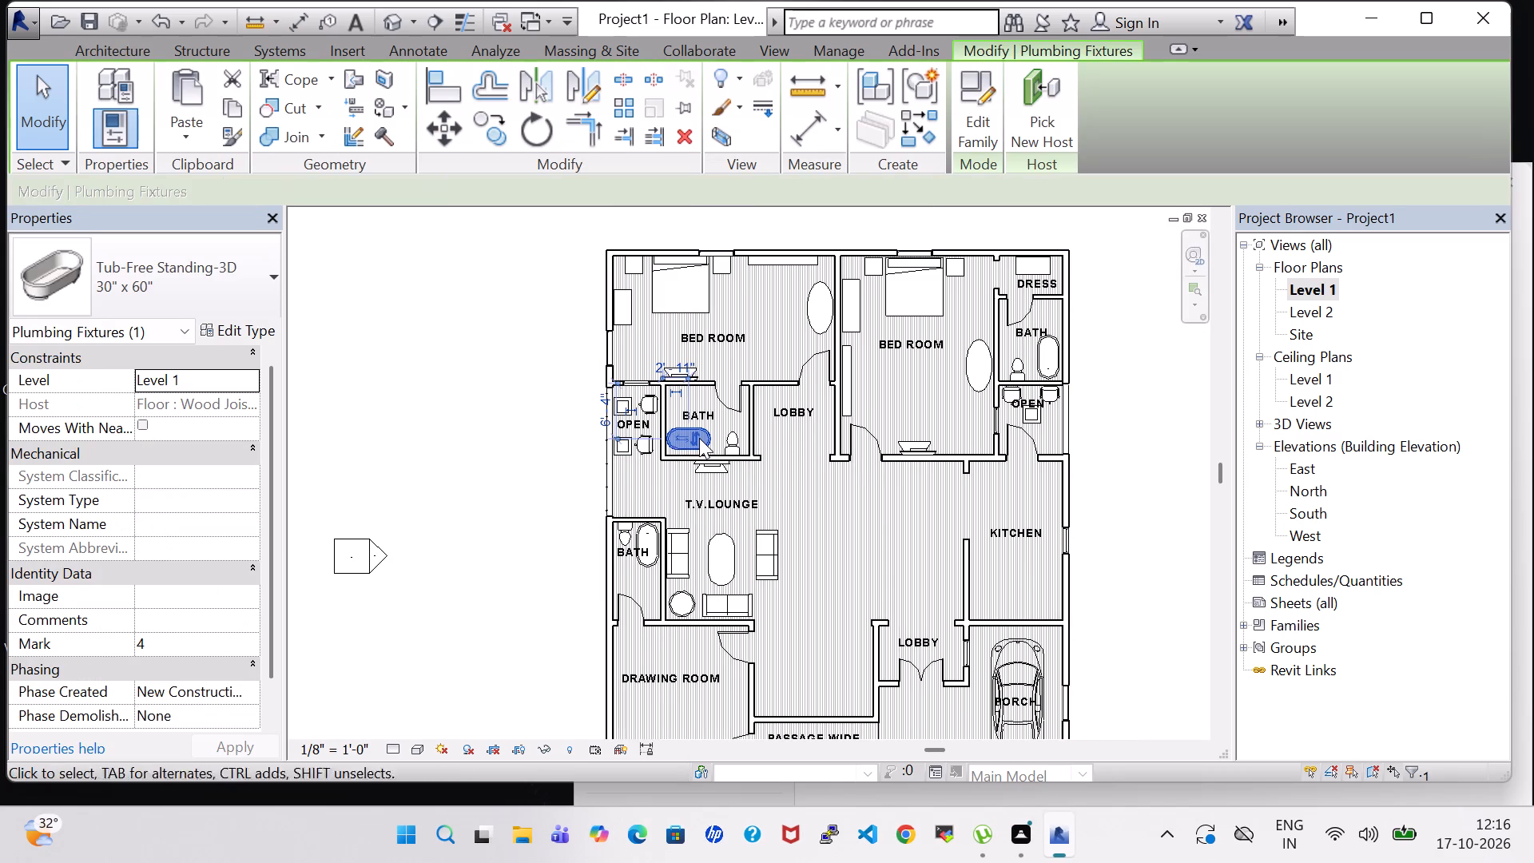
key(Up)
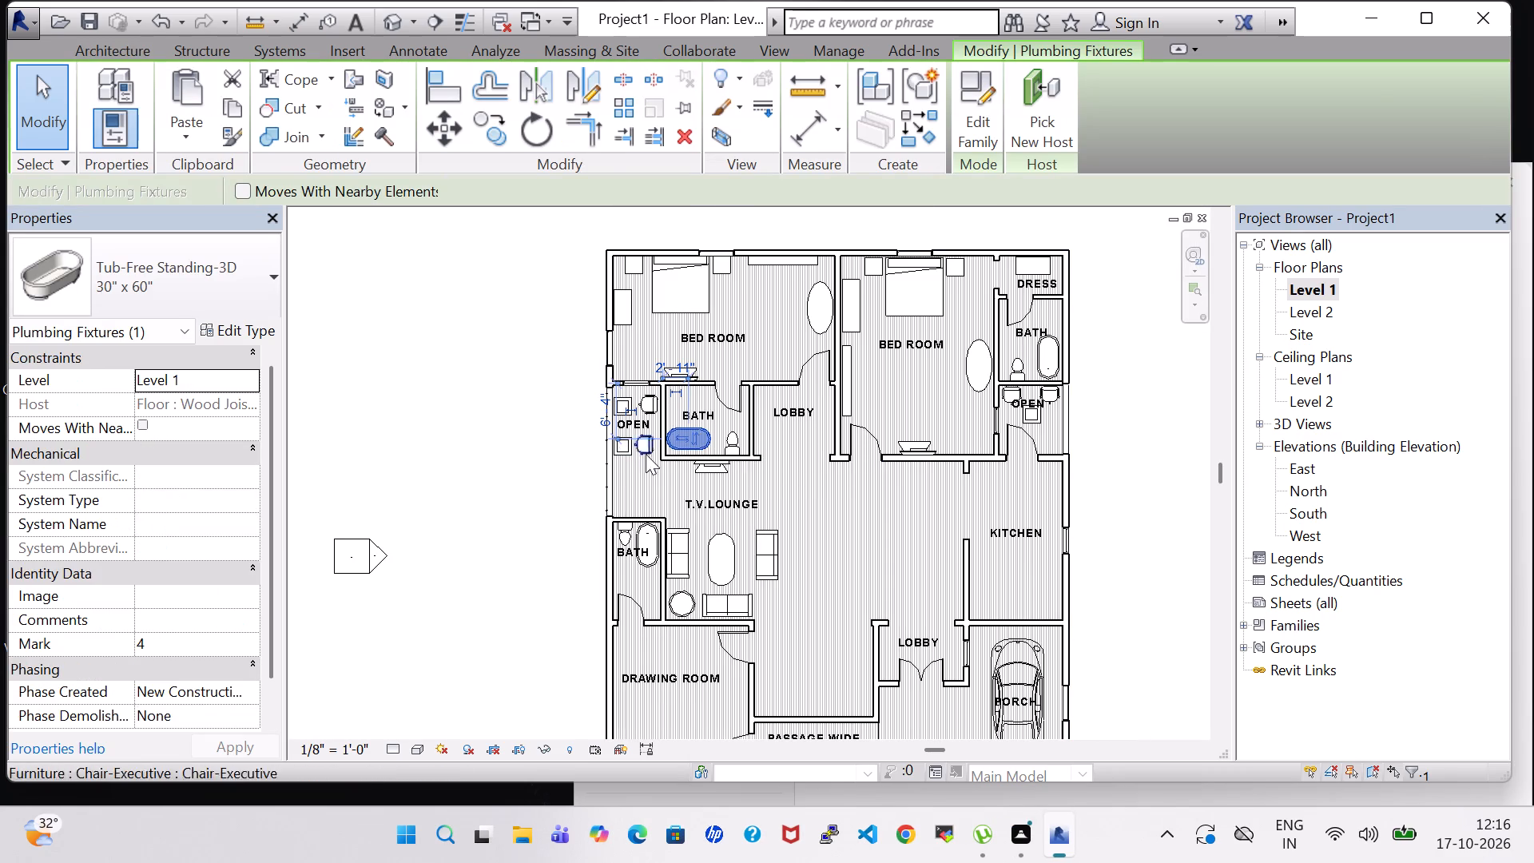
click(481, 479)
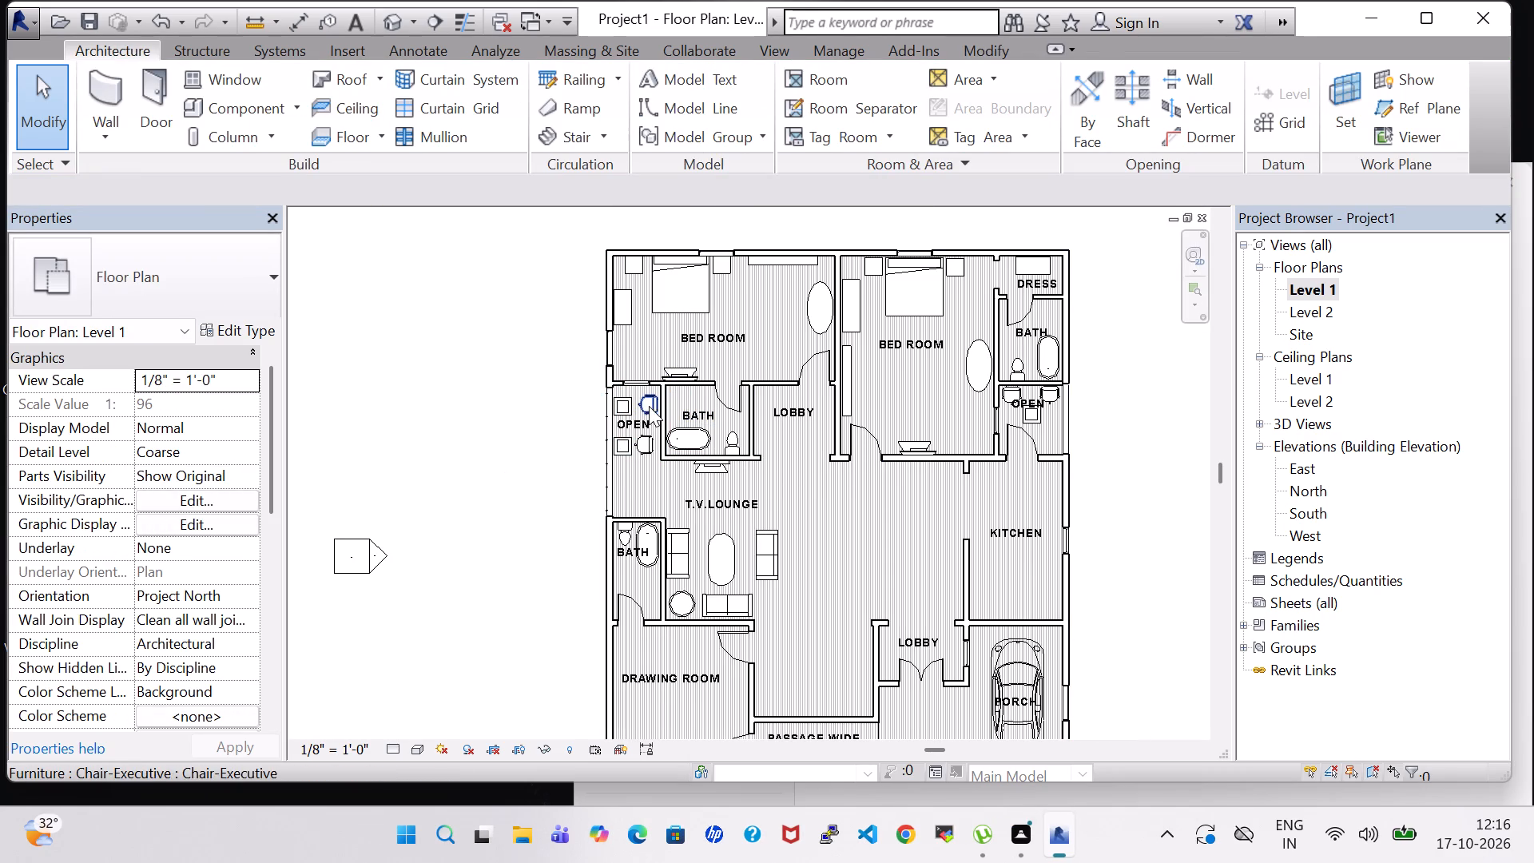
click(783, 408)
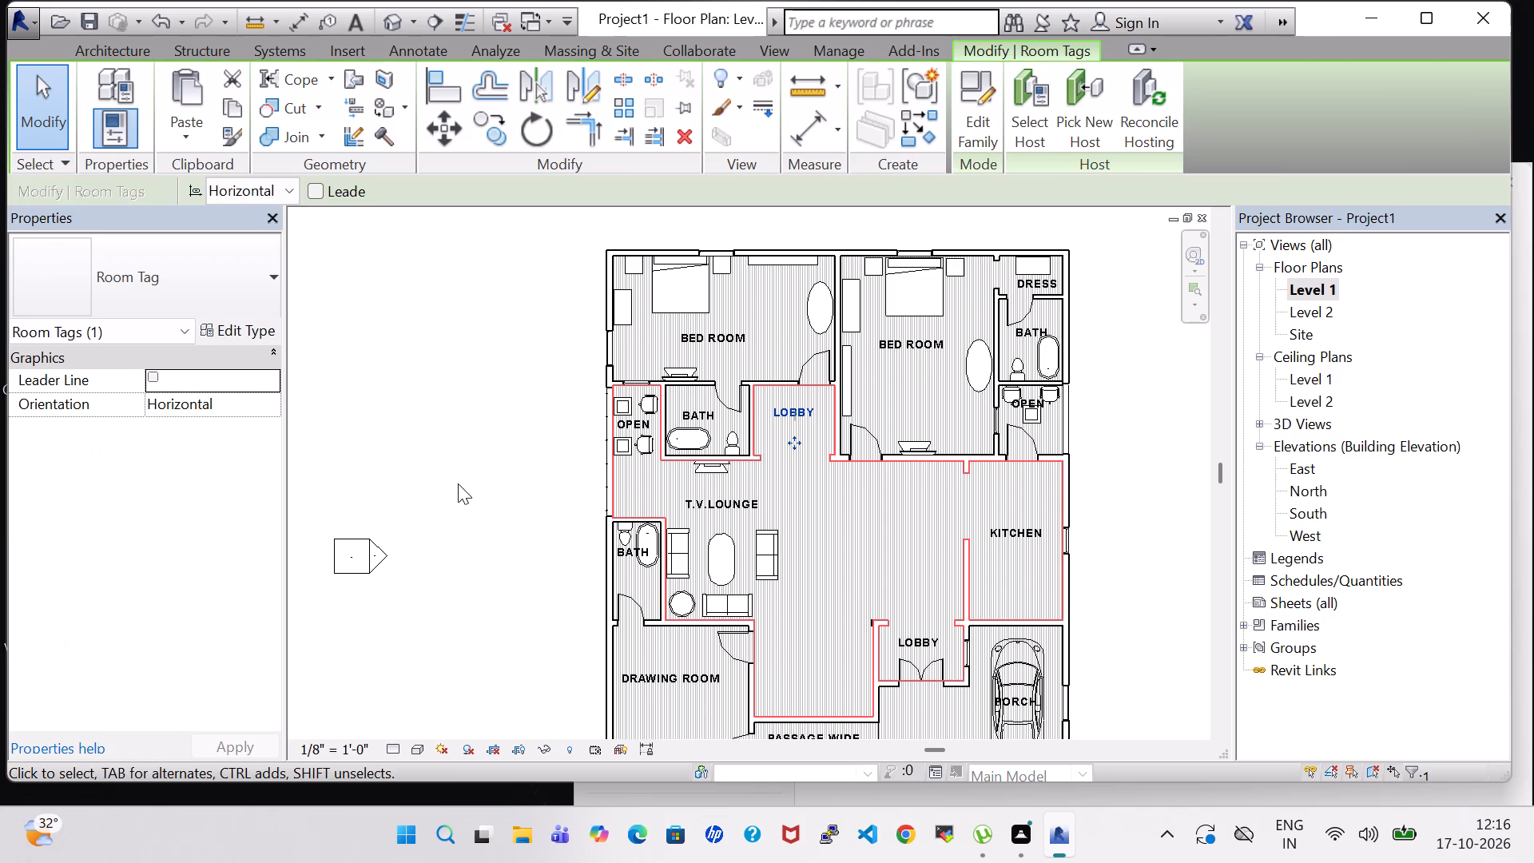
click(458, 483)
Move the OPEN room tag beside the right-hand bedroom clear of the coffee table, toward the kitchen side of that open area.
scroll(1008, 388, down, 2)
middle_drag(1138, 487, 1023, 515)
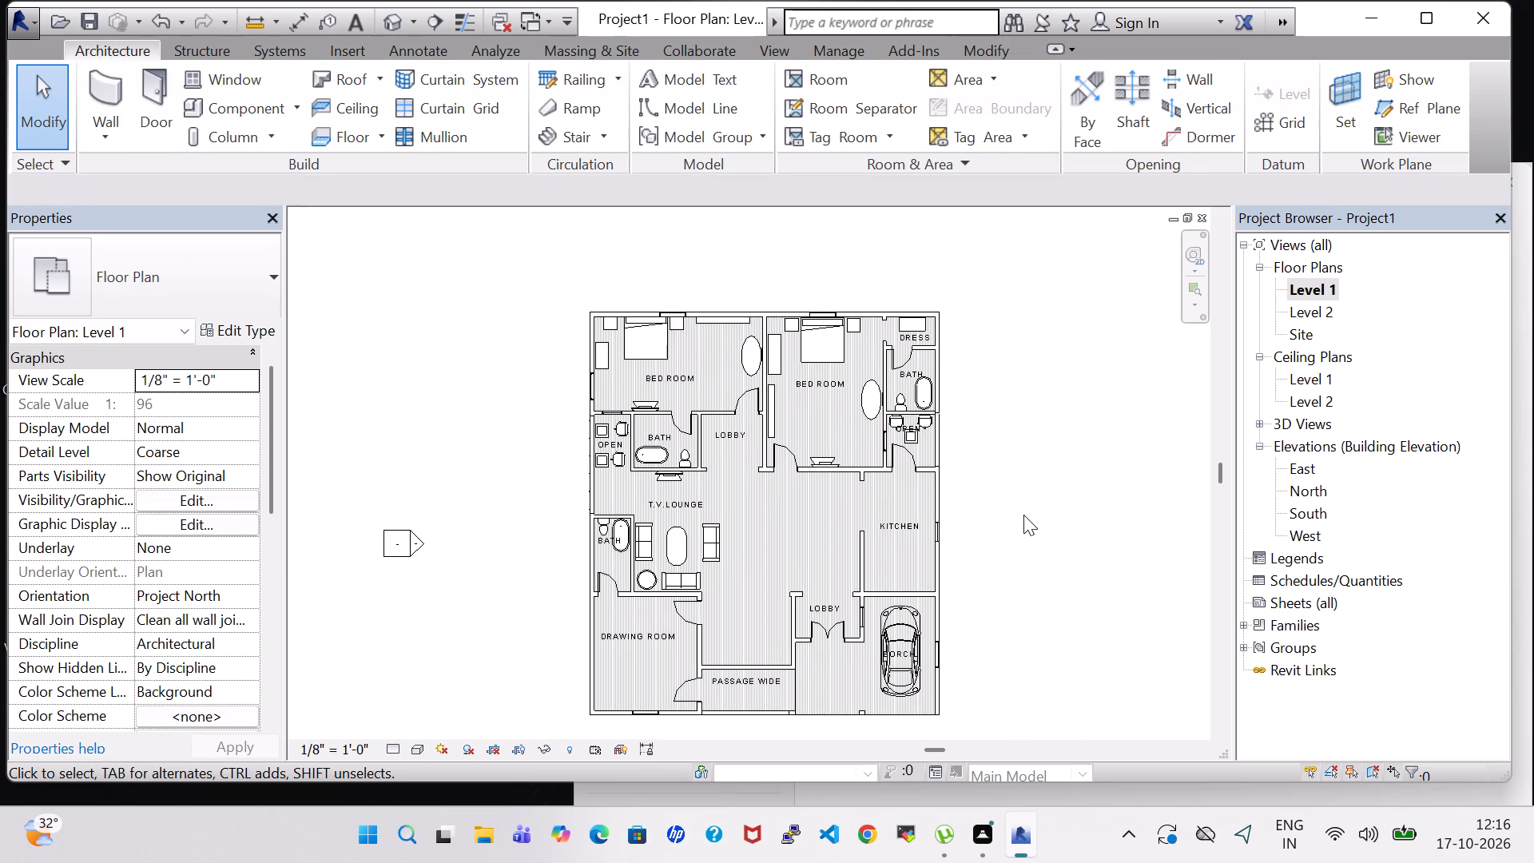
scroll(1023, 515, up, 3)
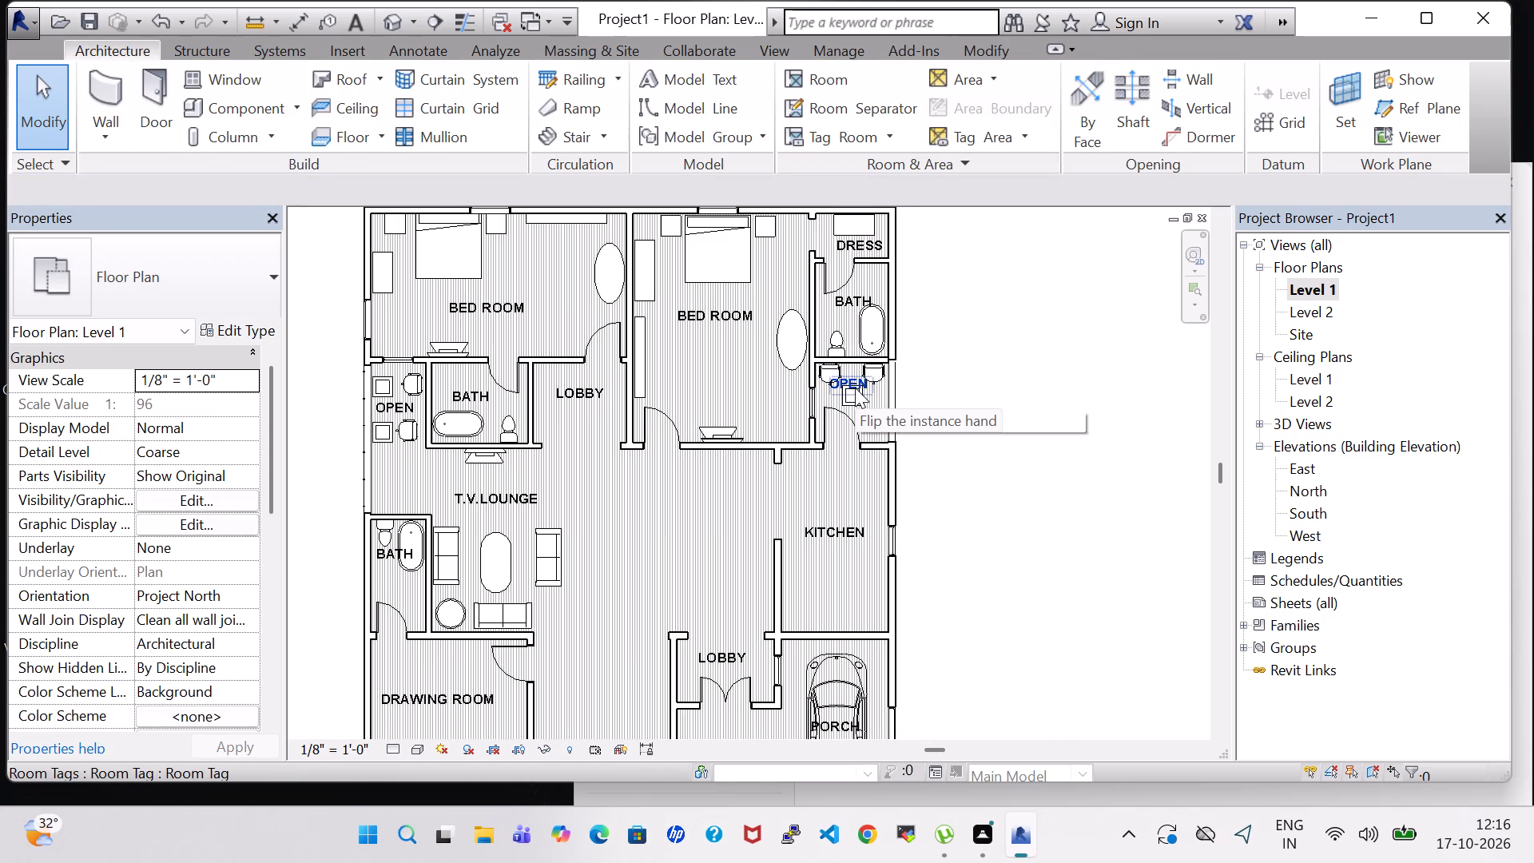
click(855, 388)
key(Down)
key(Down)
key(Down)
key(Down)
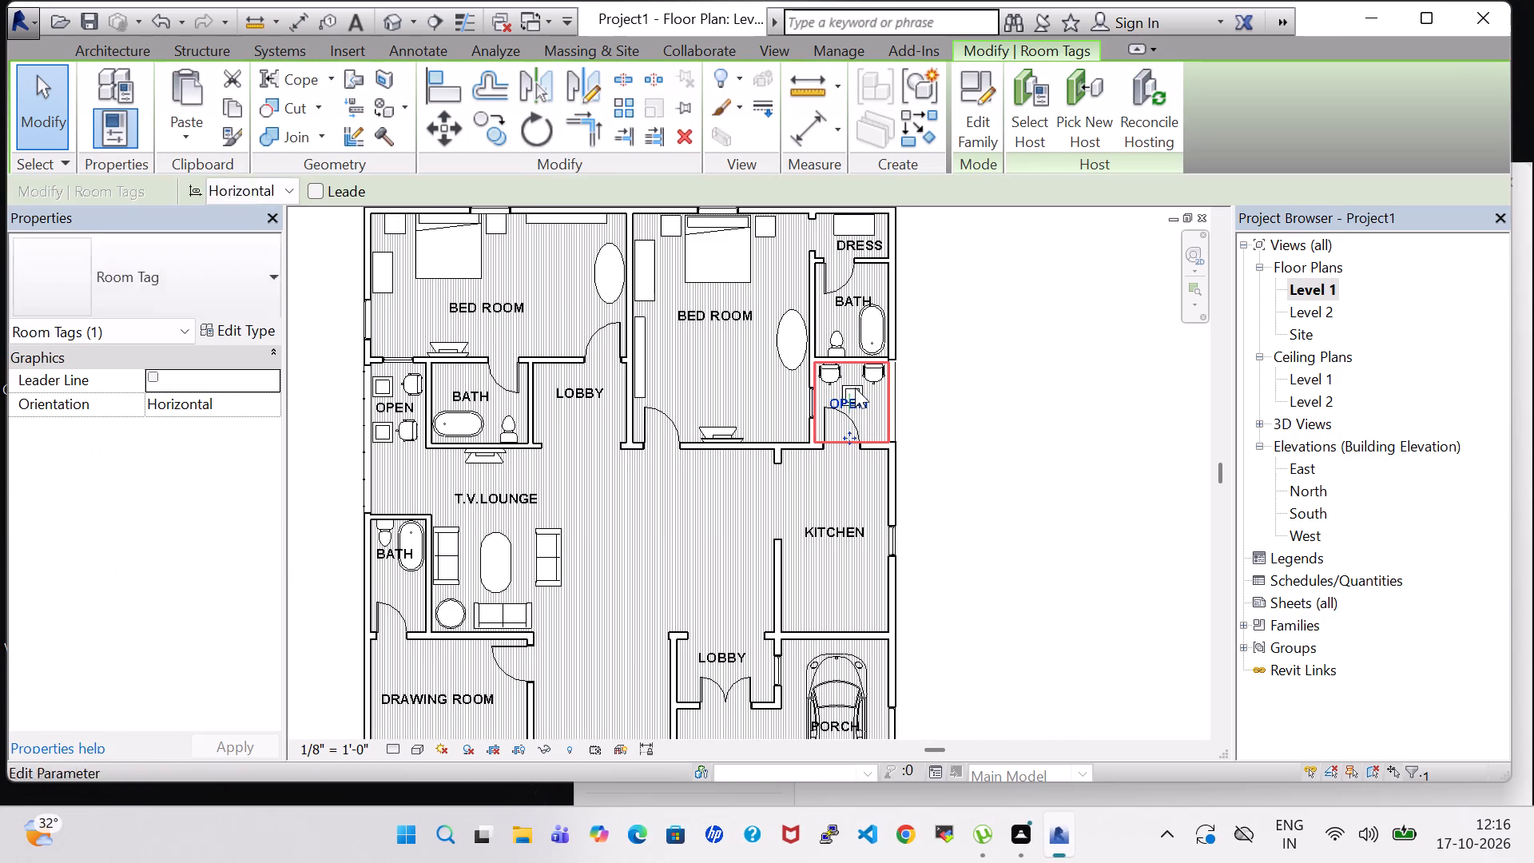
key(Down)
key(Down)
key(Down)
key(Right)
key(Right)
key(Up)
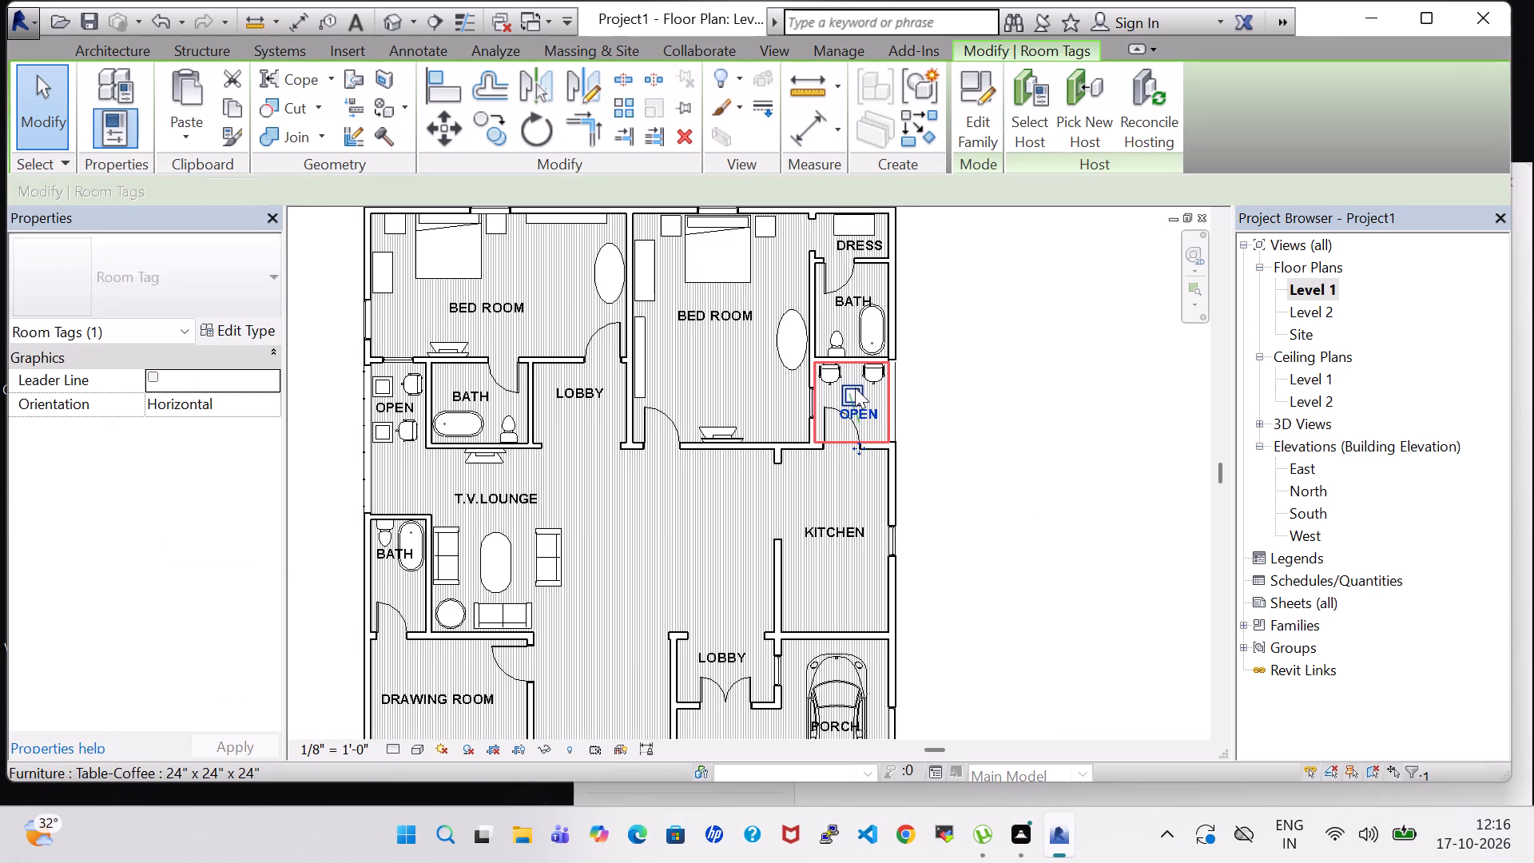
key(Left)
click(1002, 435)
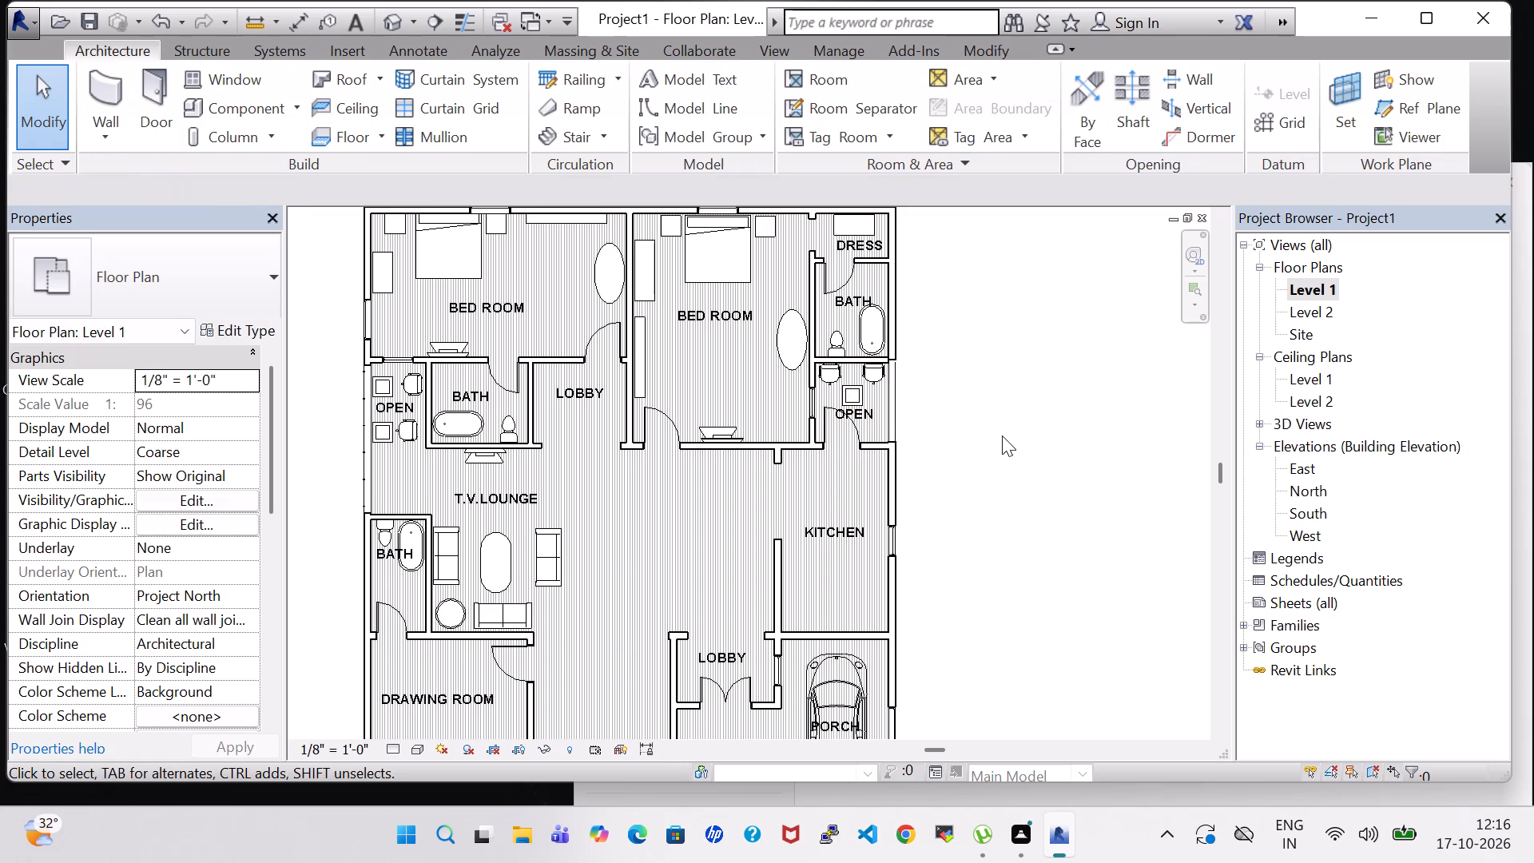
Nudge the BED ROOM tag of the bedroom adjoining the lobby-side bath slightly away from the bed.
scroll(925, 481, down, 1)
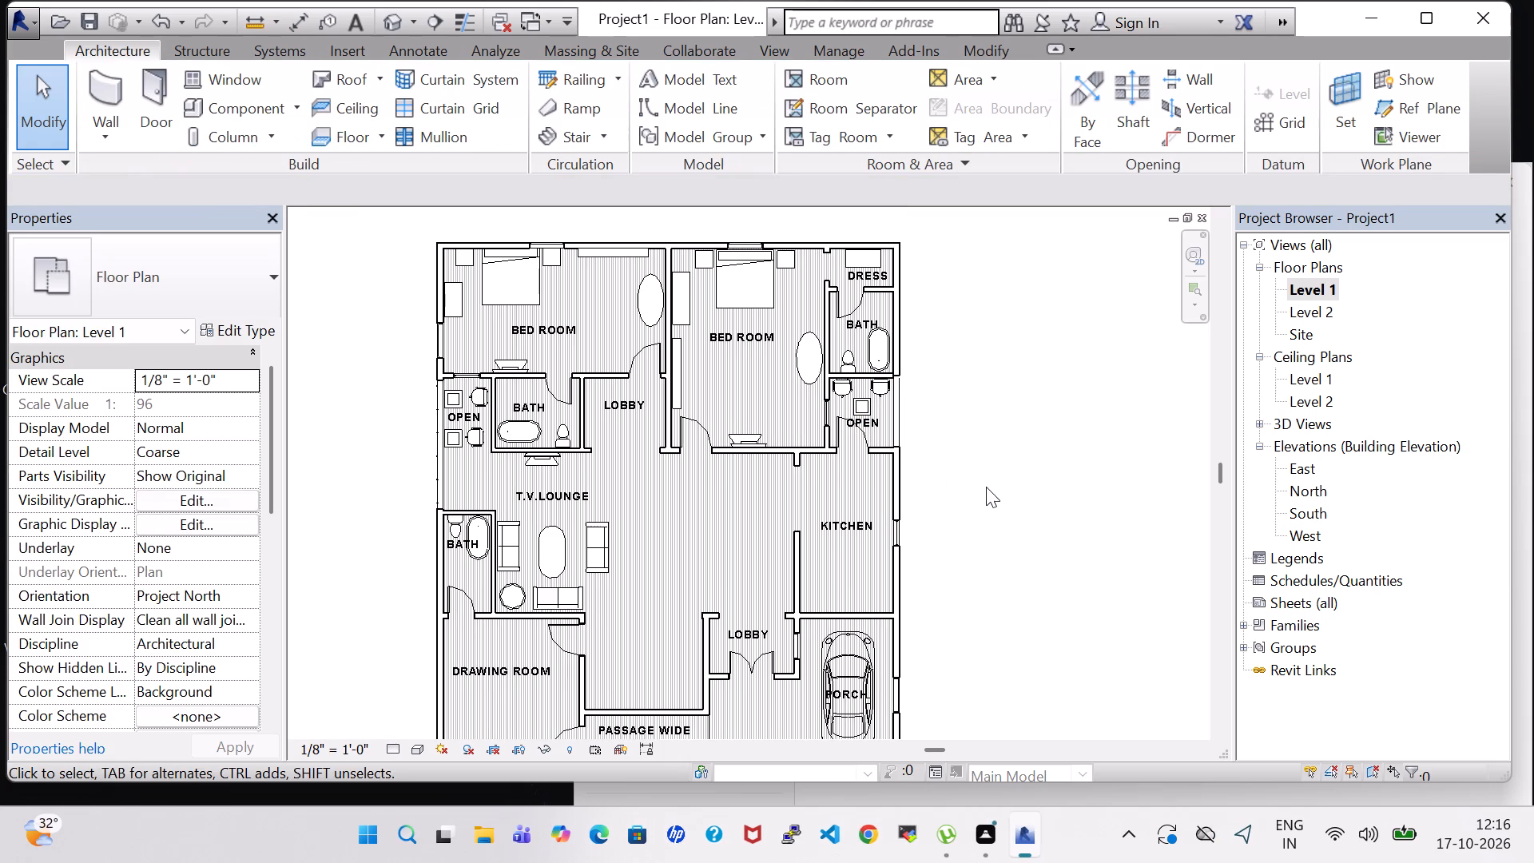
click(745, 332)
click(548, 326)
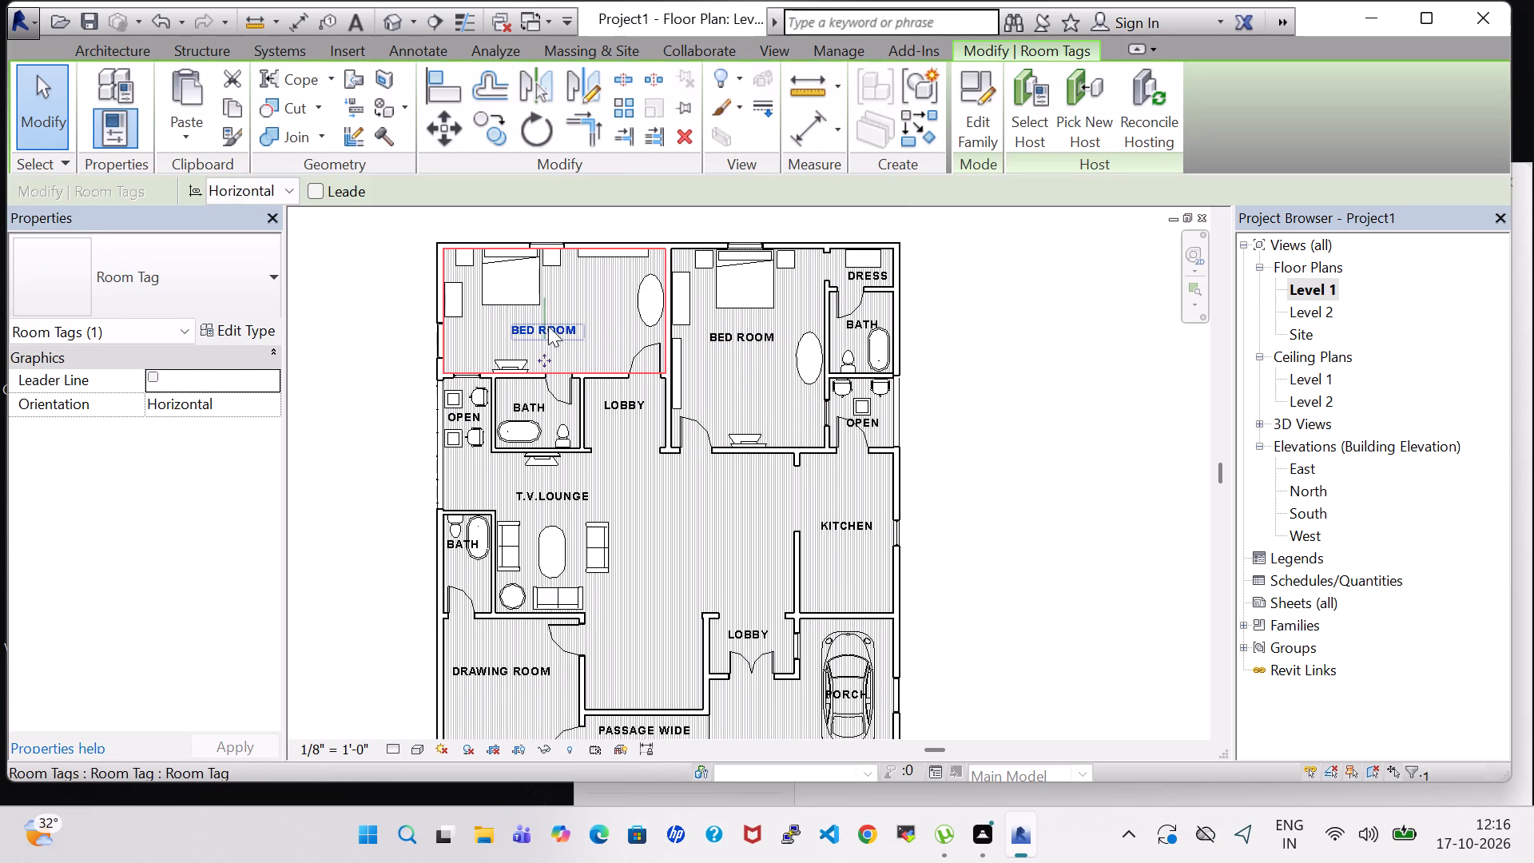
key(Down)
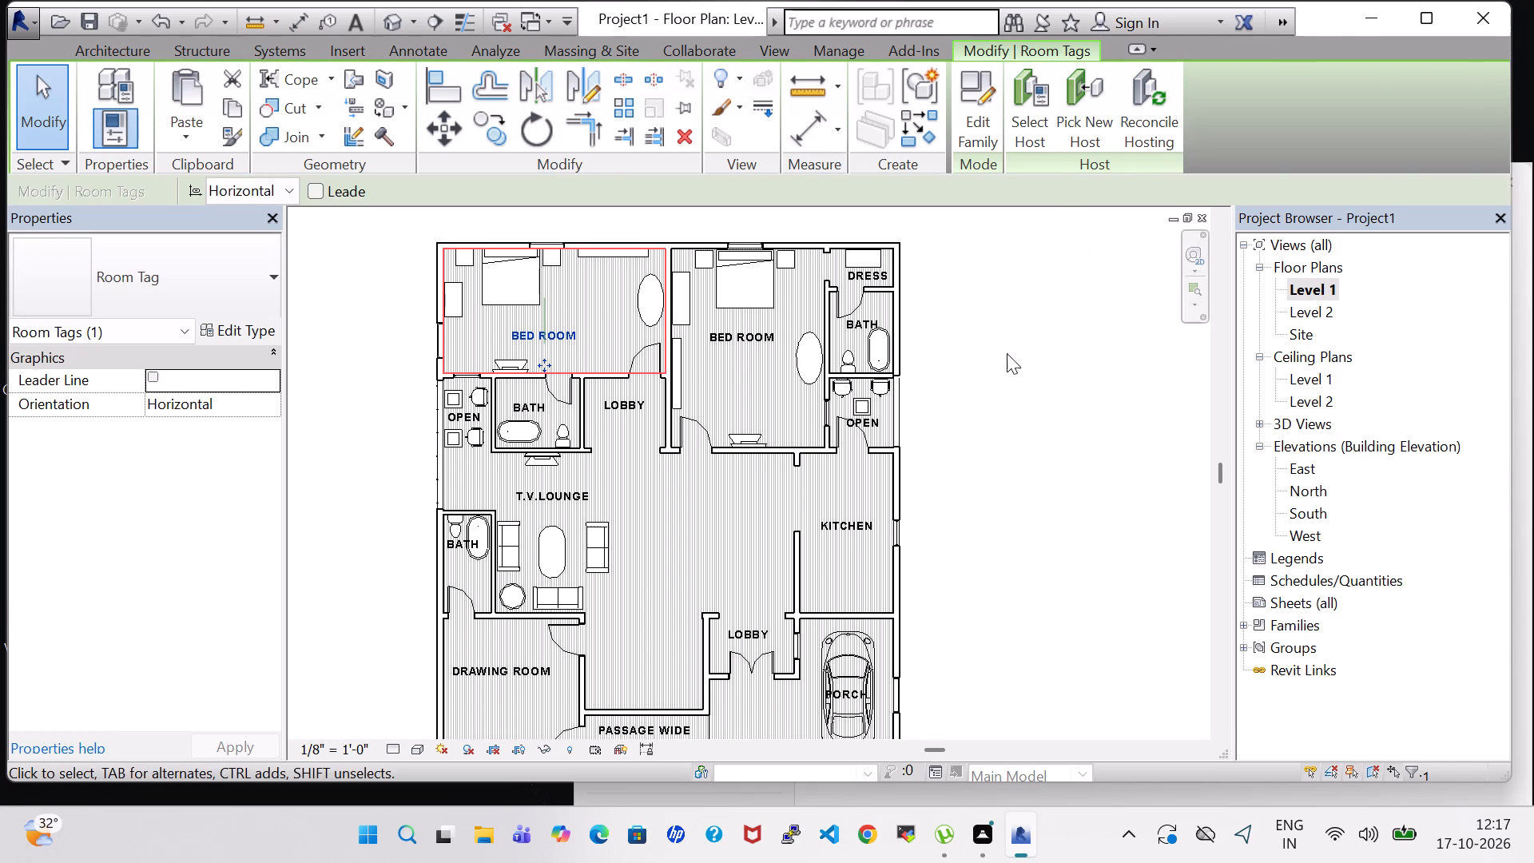
click(1091, 406)
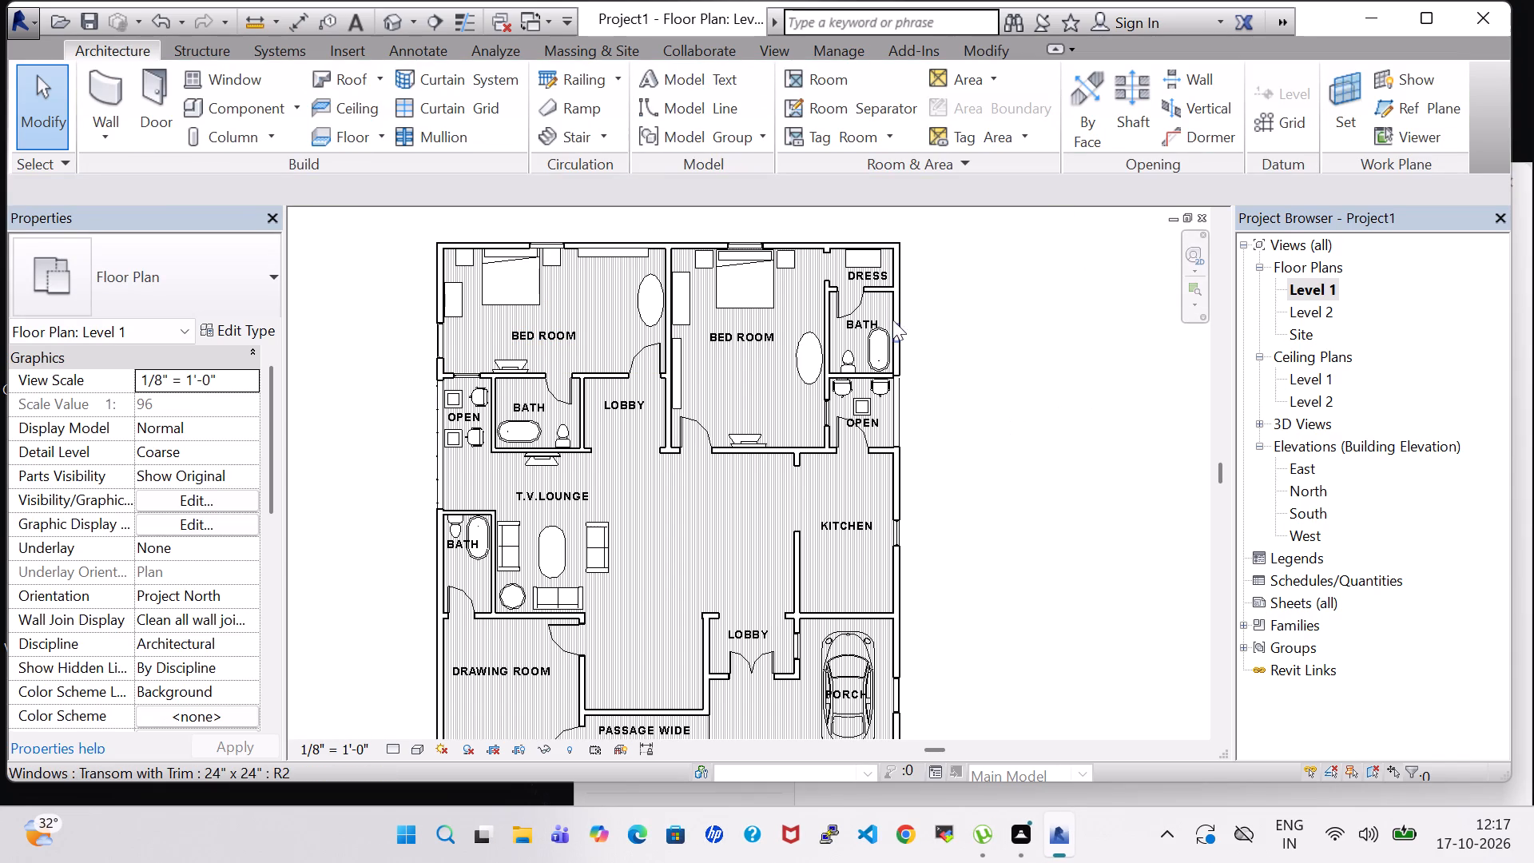
Move the BATH room tag beside the dress room clear of the tub, into the gap between the door swing and the toilet.
click(875, 316)
key(Down)
key(Down)
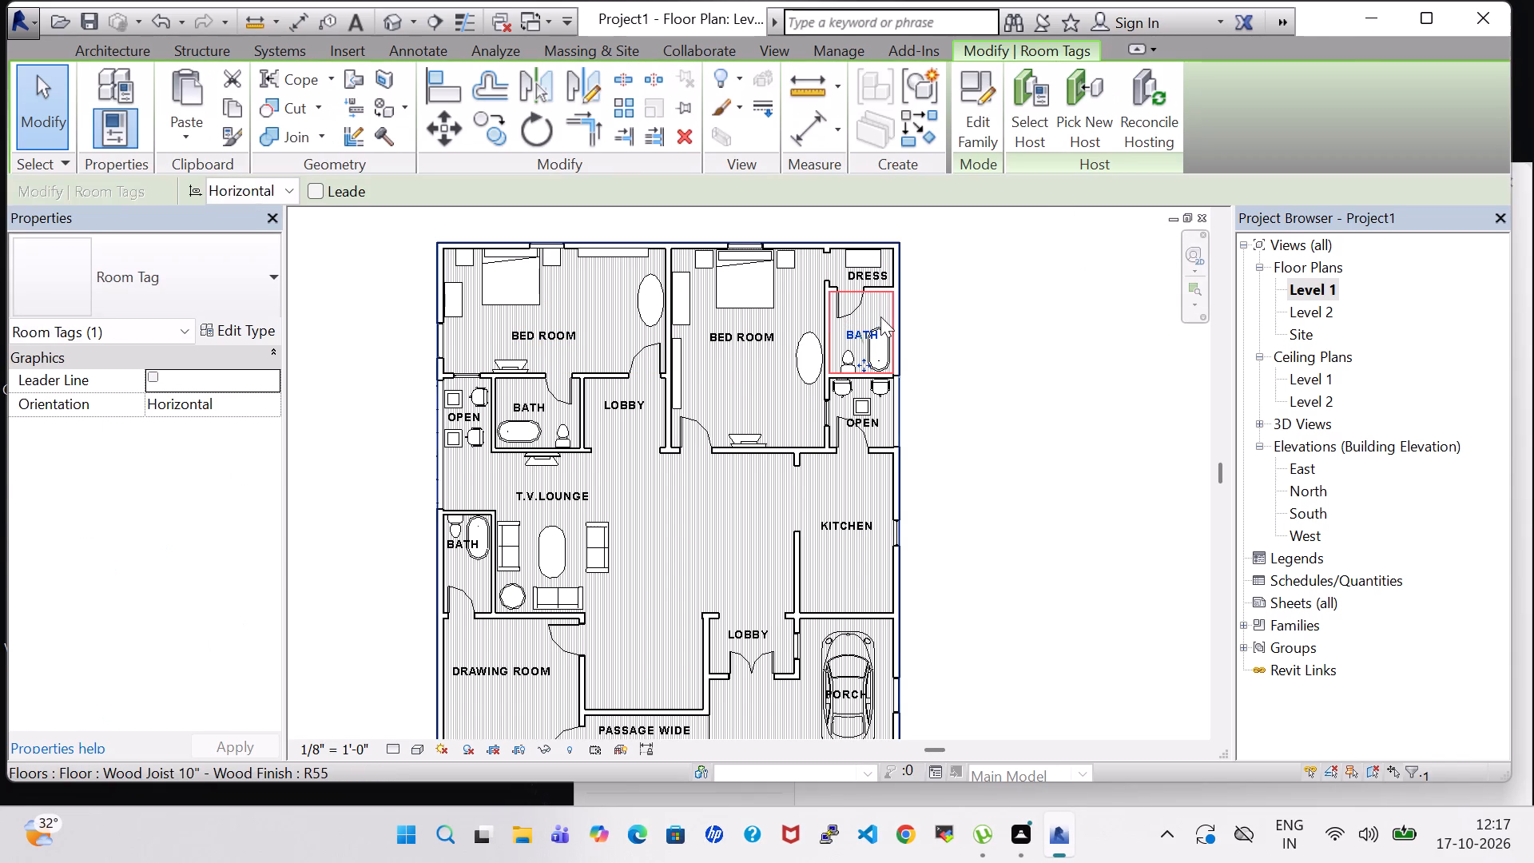
key(Left)
key(Left)
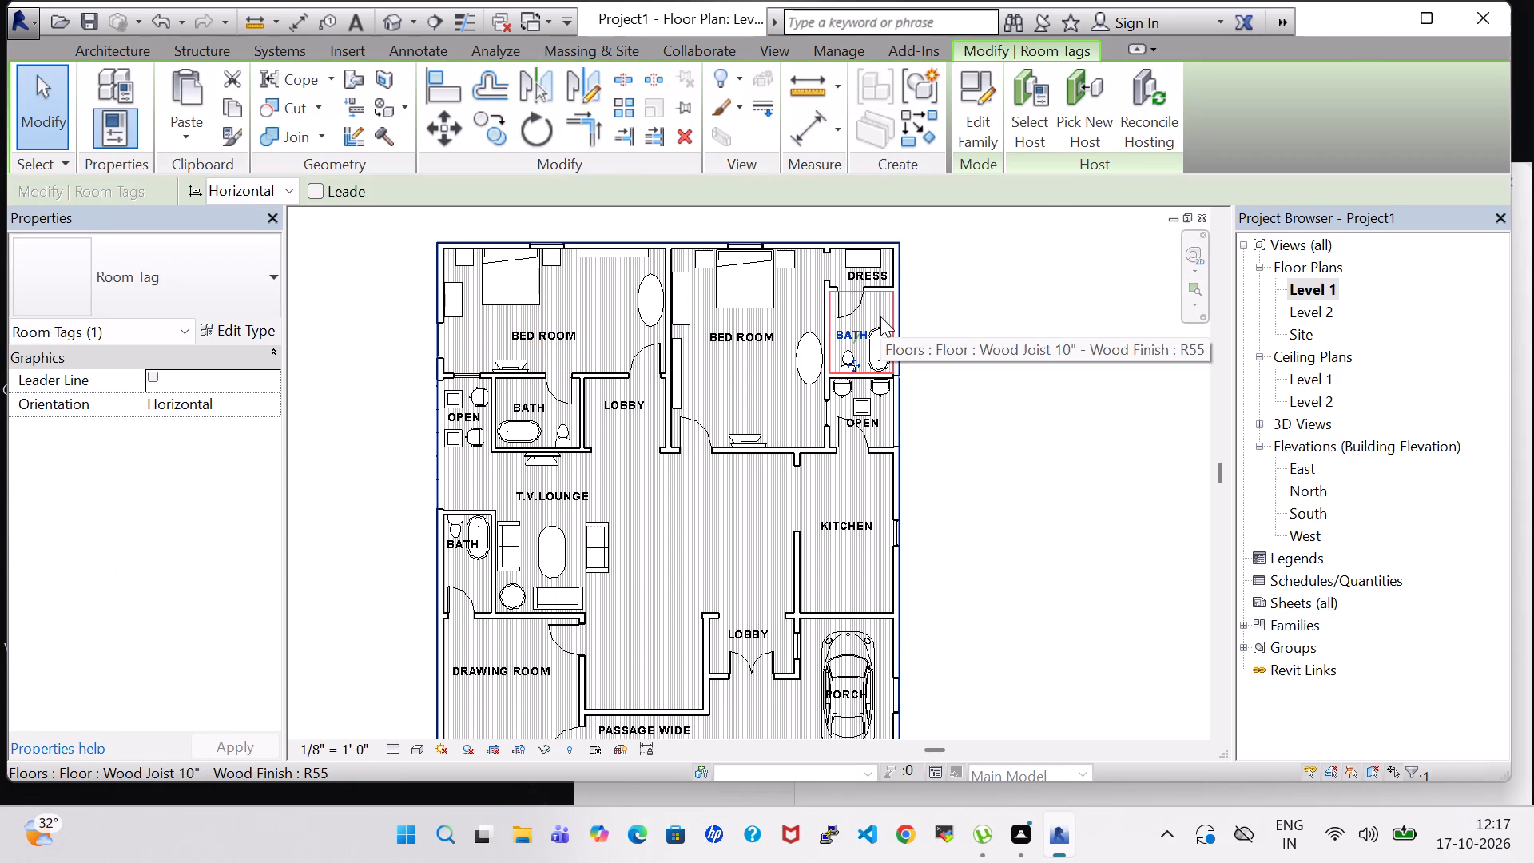
key(Left)
key(Down)
key(Up)
key(Right)
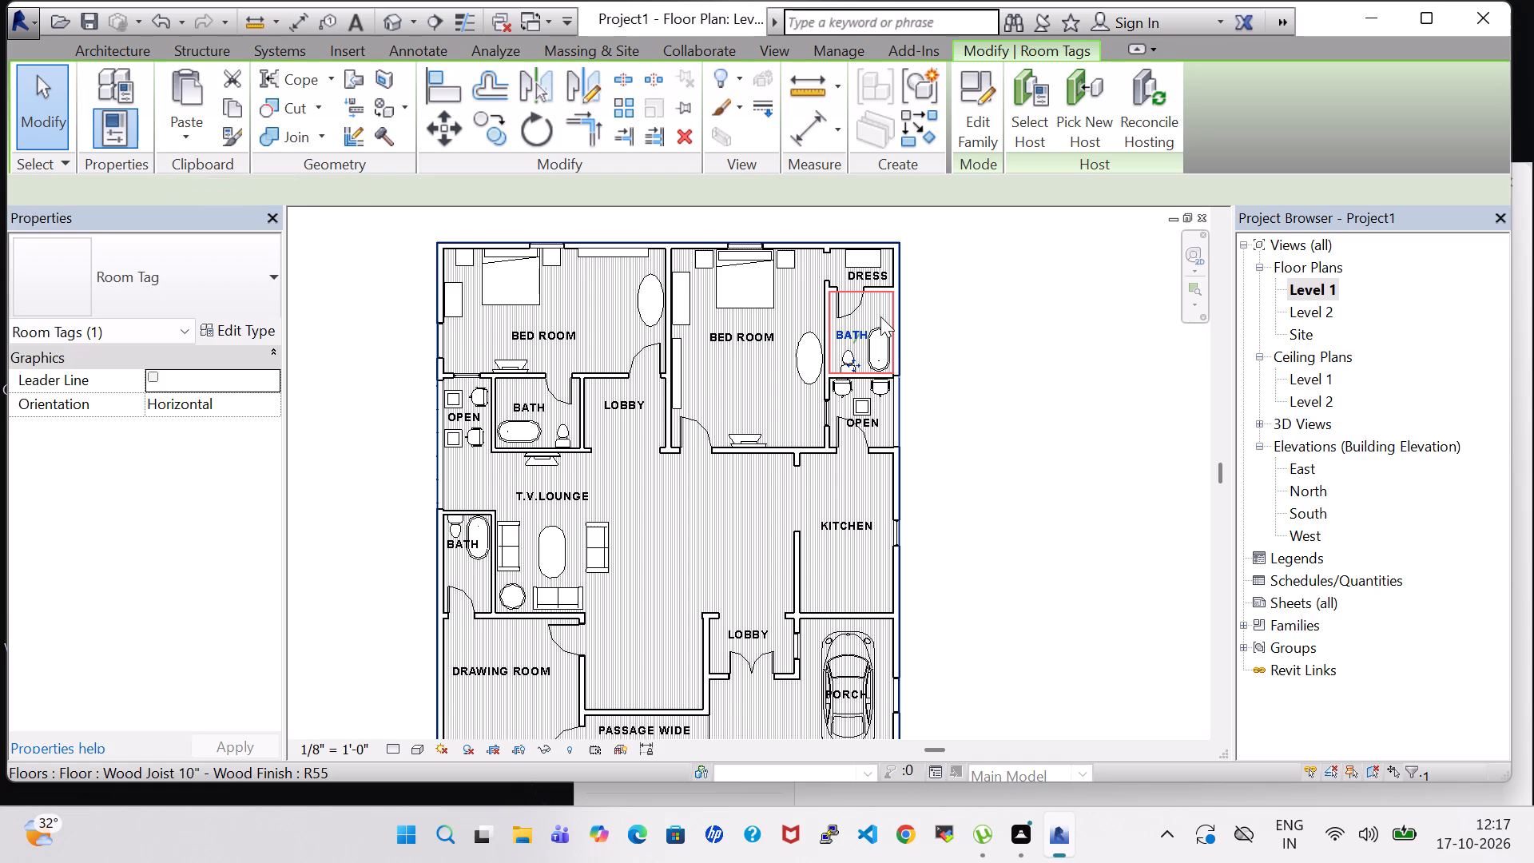
click(950, 386)
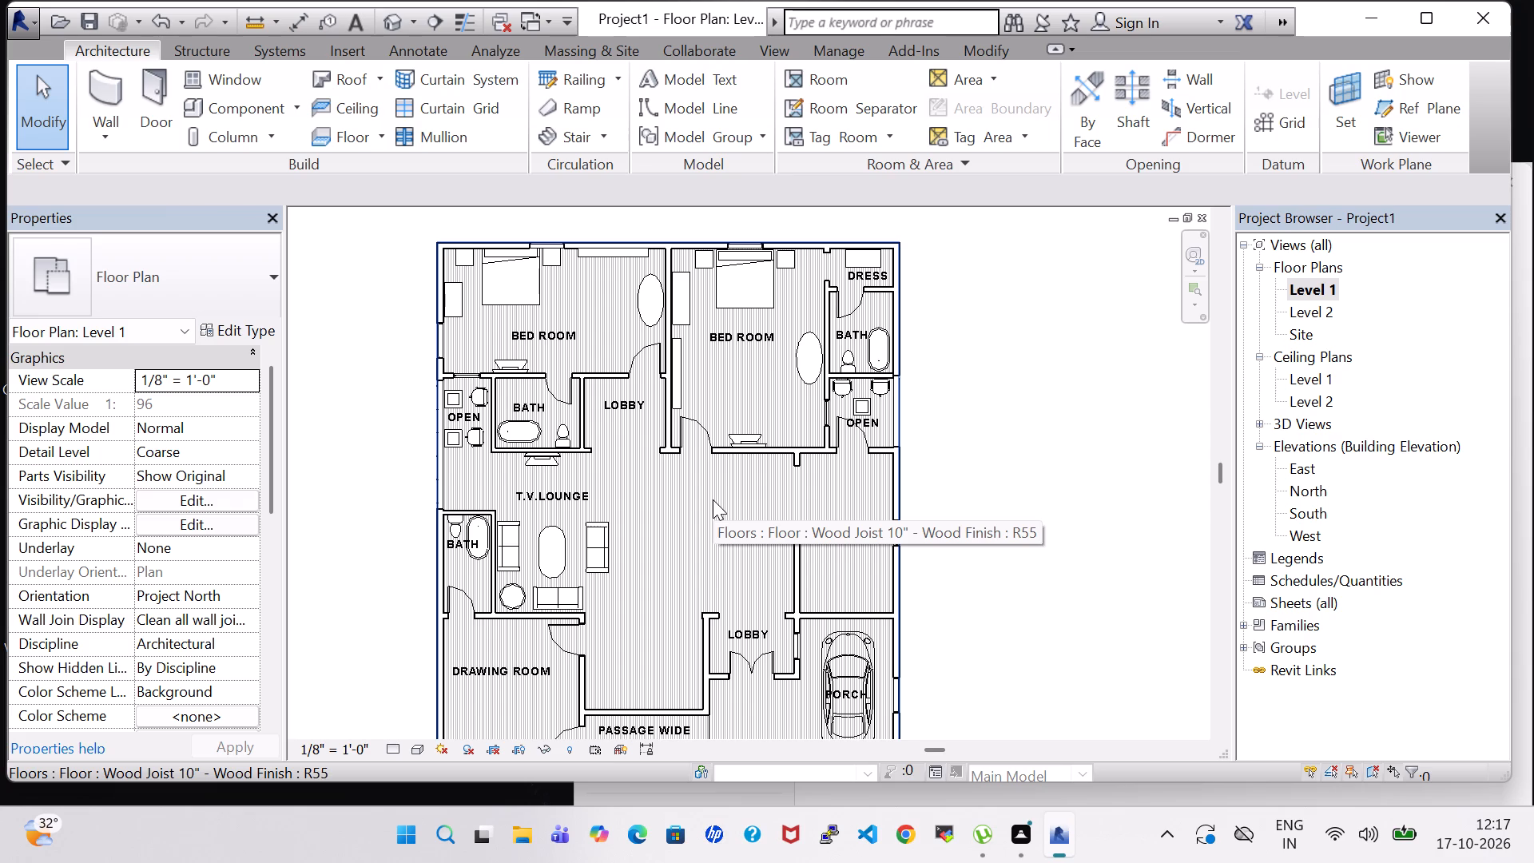
Move the BATH room tag beside the T.V. lounge off the toilet and tub, into the space before the door swing.
click(456, 541)
key(Down)
key(Down)
key(Down)
key(Down)
key(Down)
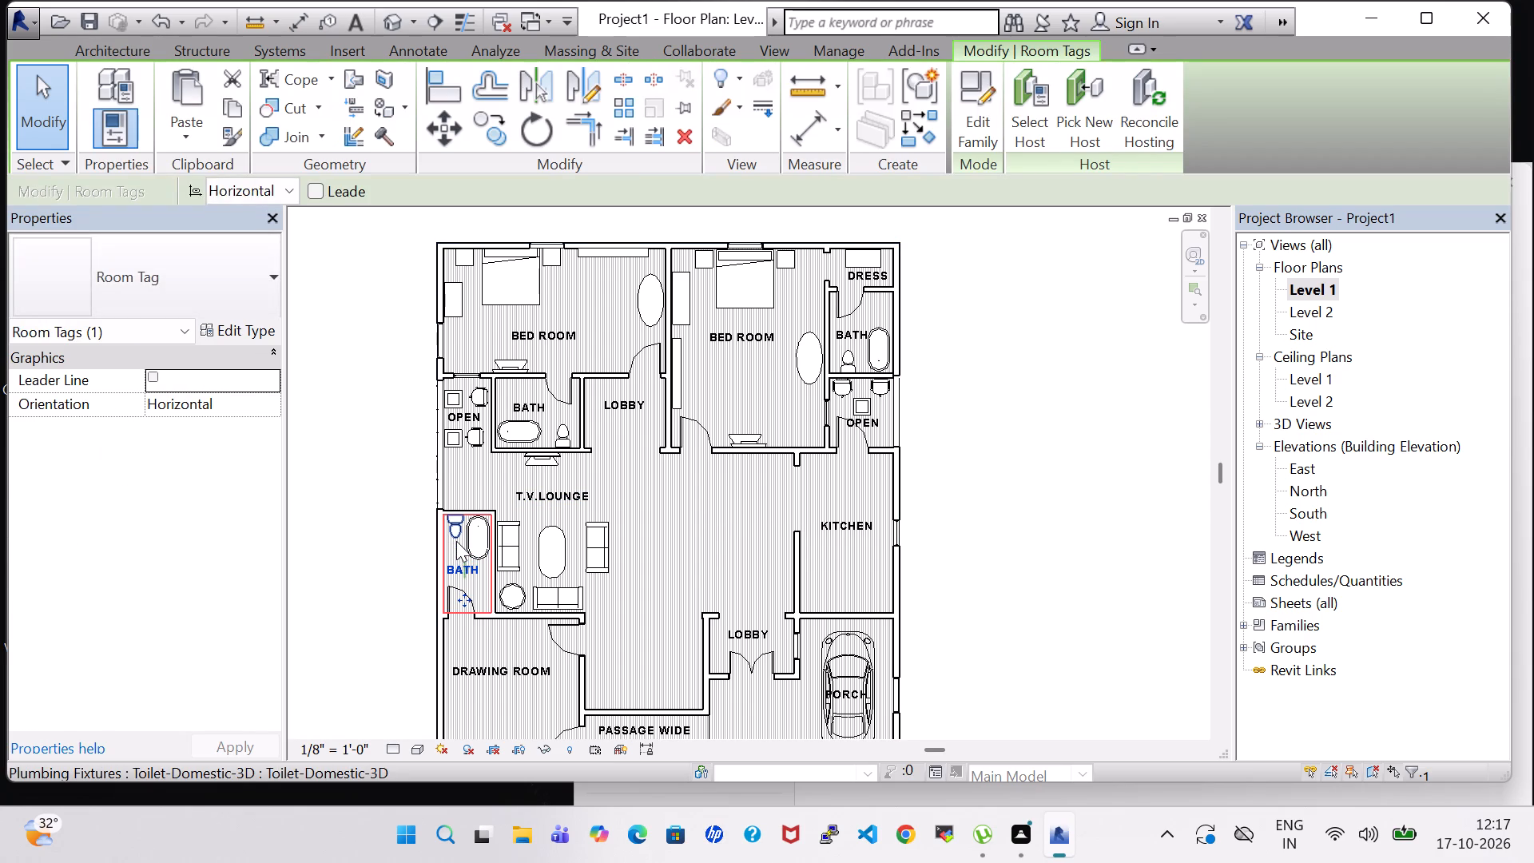
key(Right)
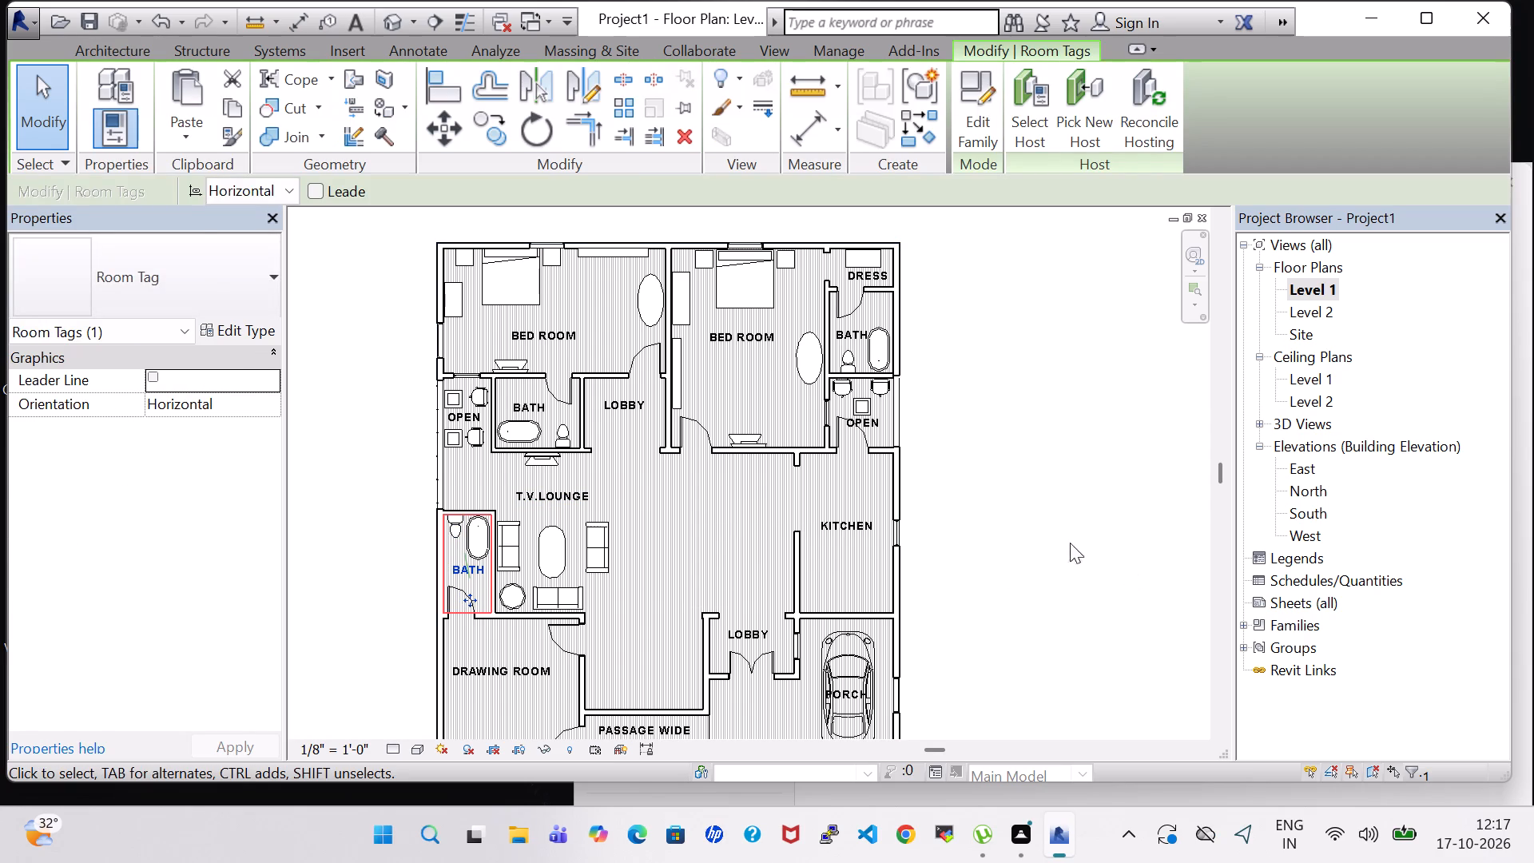
click(1060, 527)
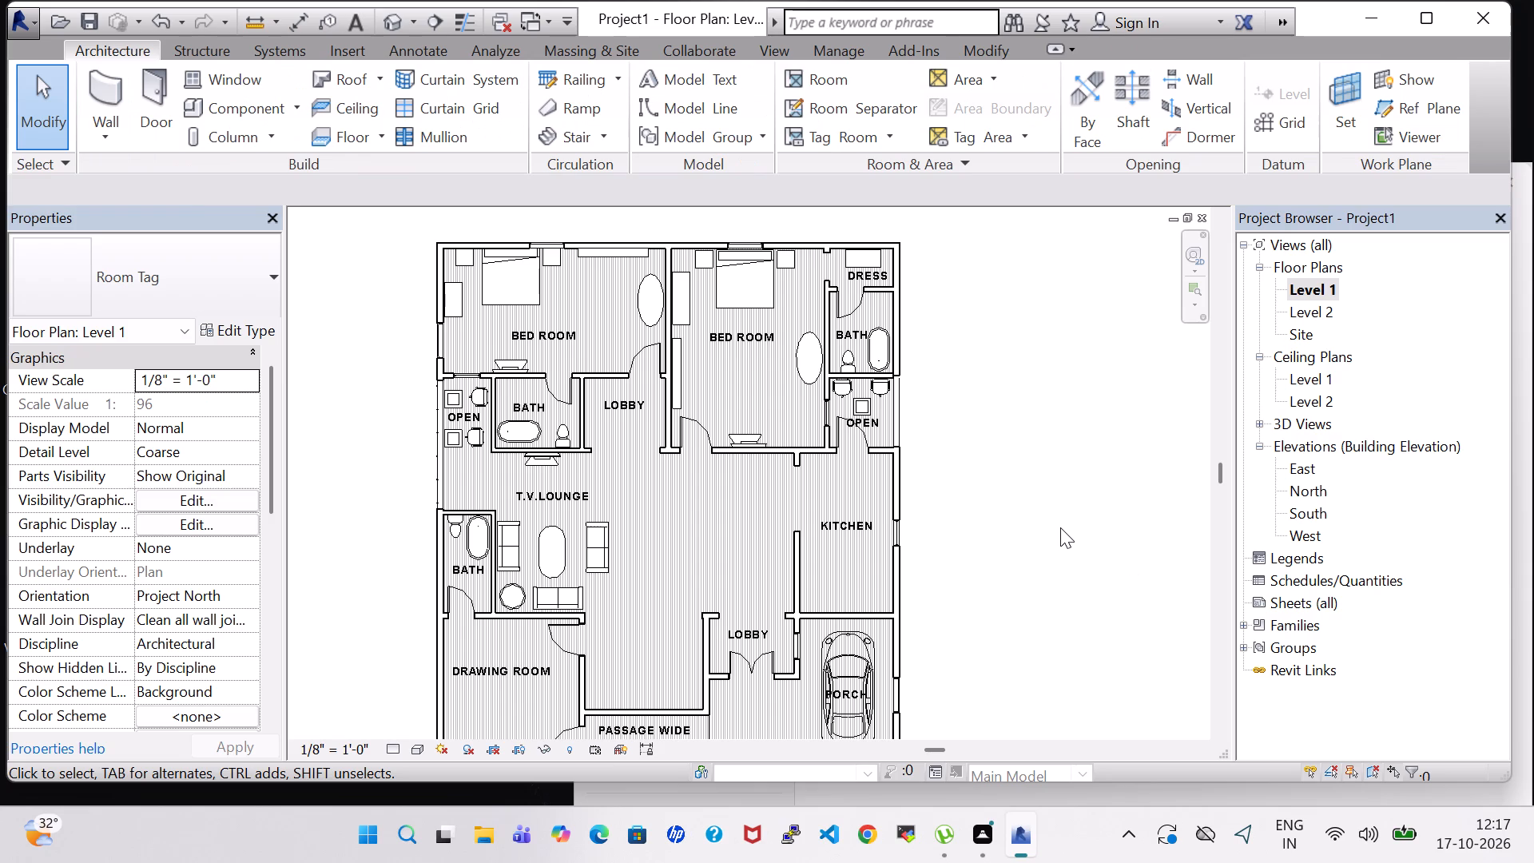
Place a new tagged room in the open space between the T.V. lounge and the kitchen.
click(821, 77)
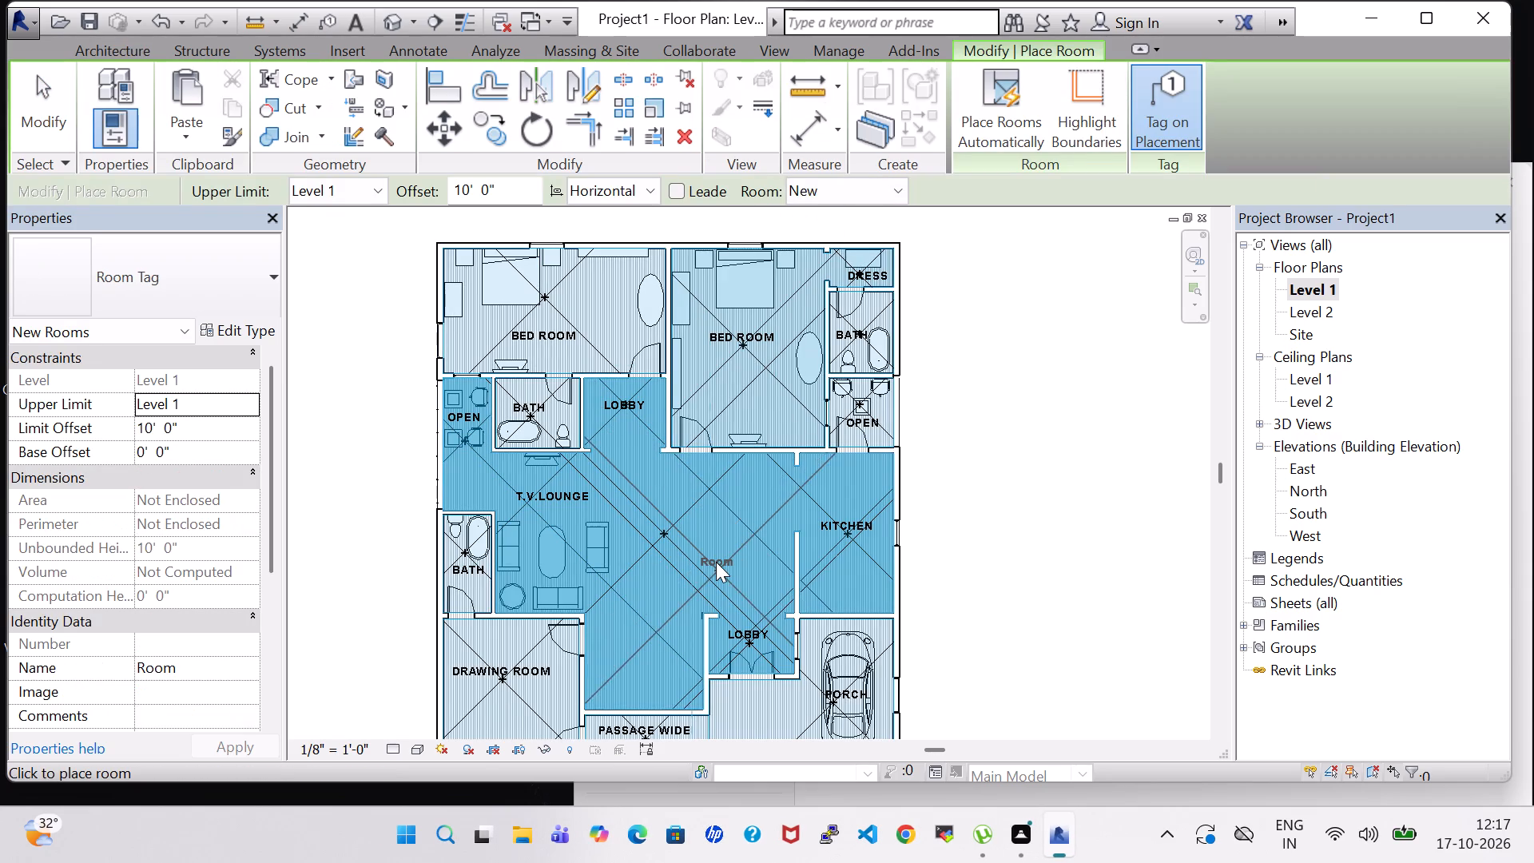
drag(716, 558, 731, 553)
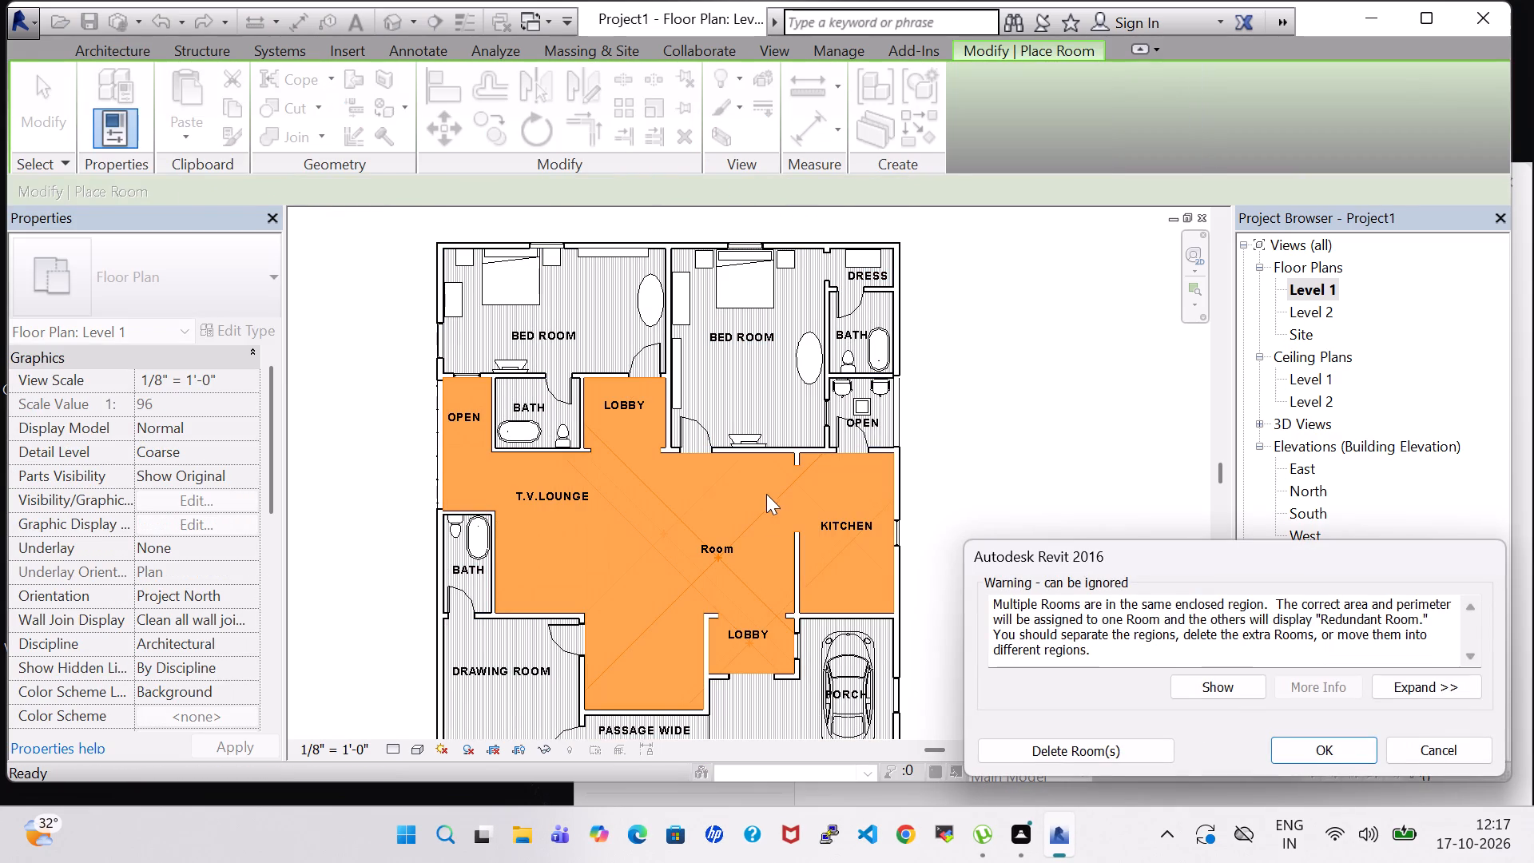
click(1337, 742)
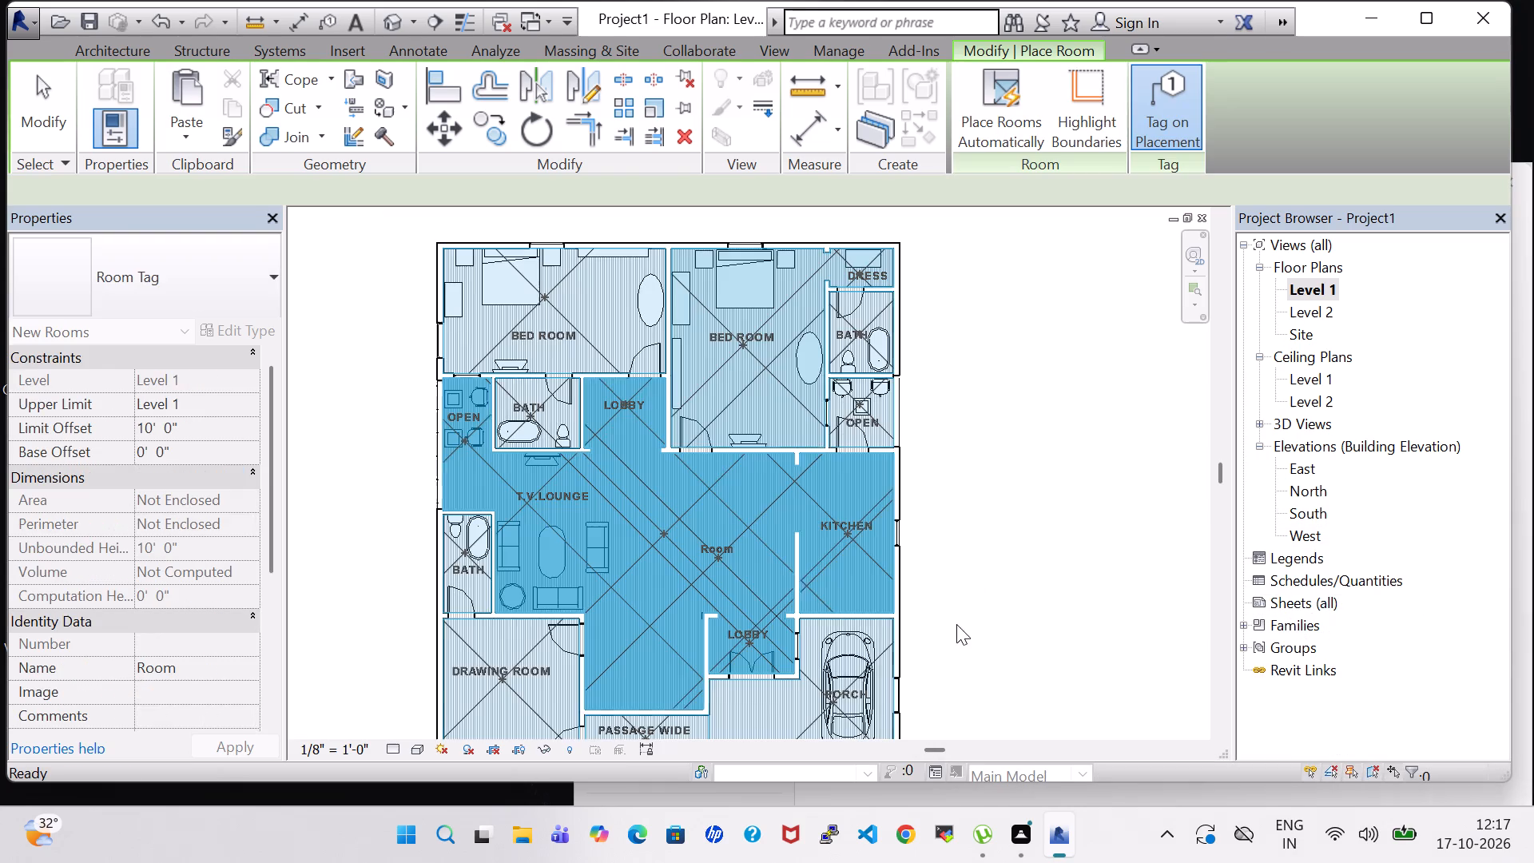
key(Escape)
key(Escape)
Rename the new room between the T.V. lounge and the kitchen as DINNING.
double_click(713, 556)
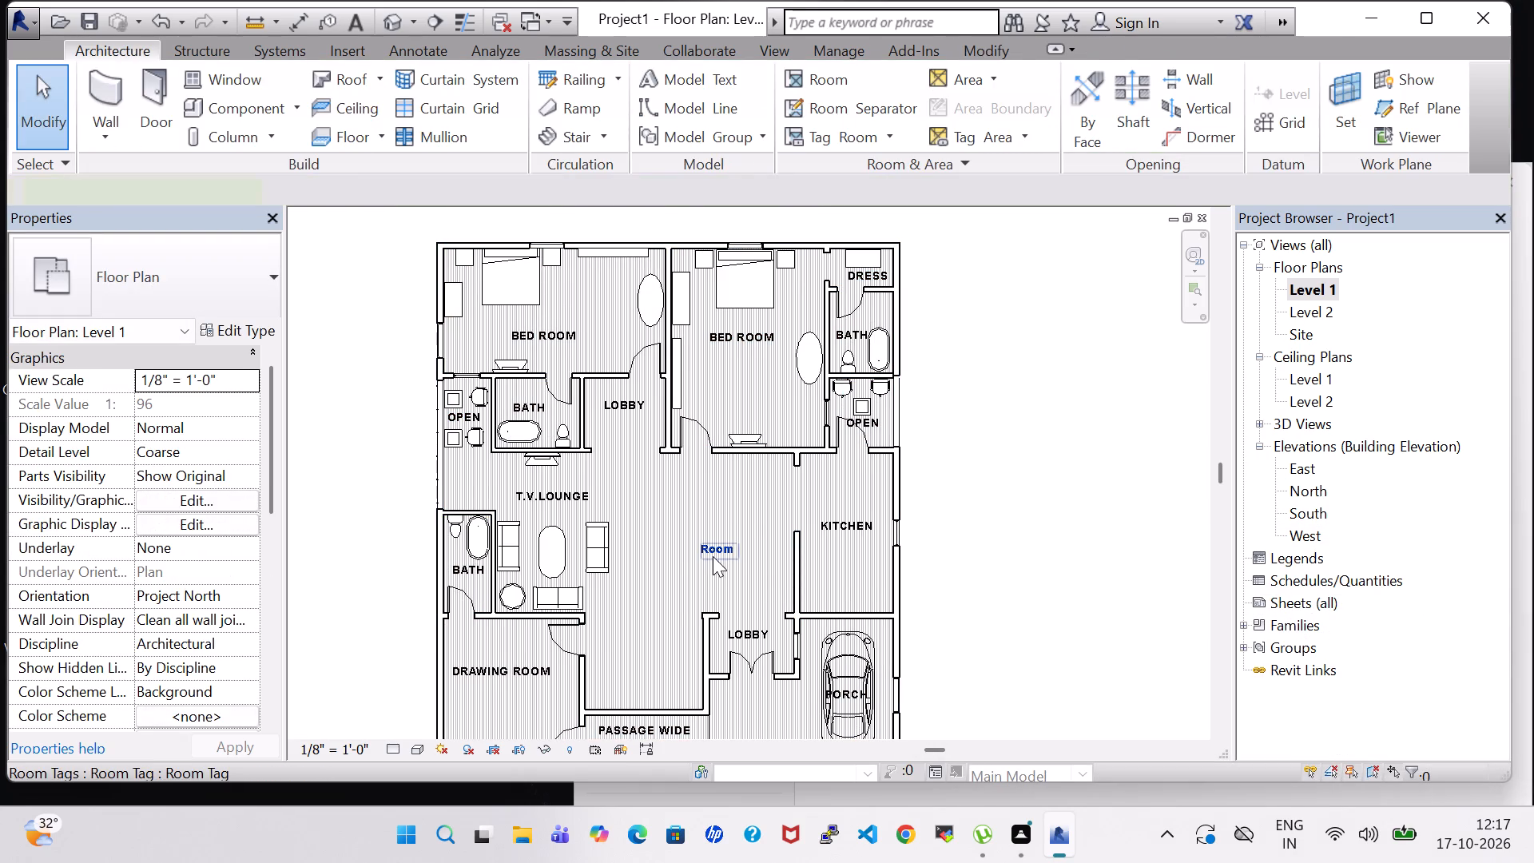
key(BackSpace)
text(SINNING)
key(Return)
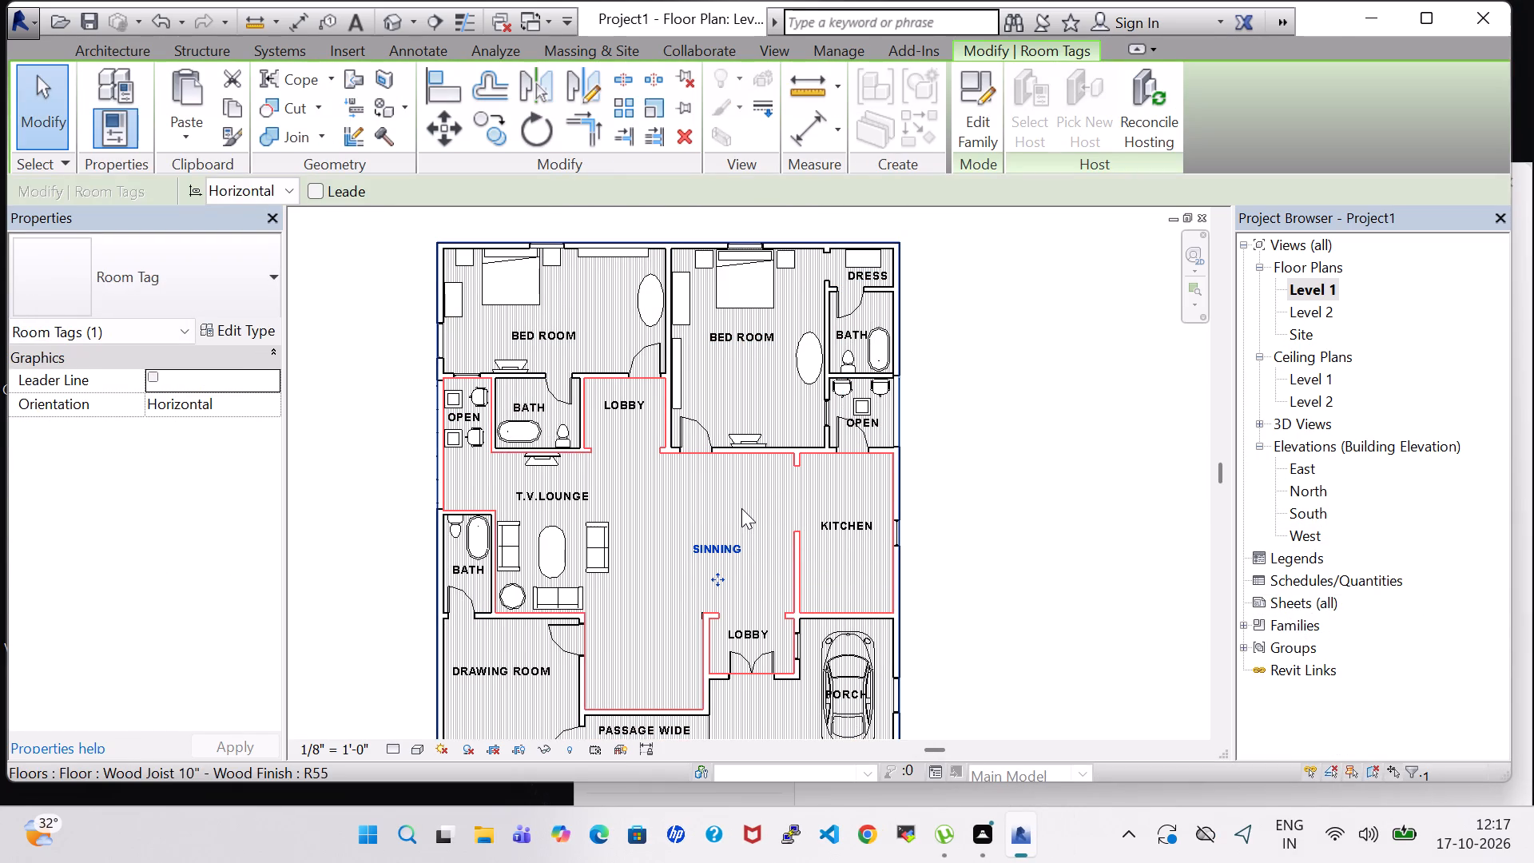
double_click(726, 551)
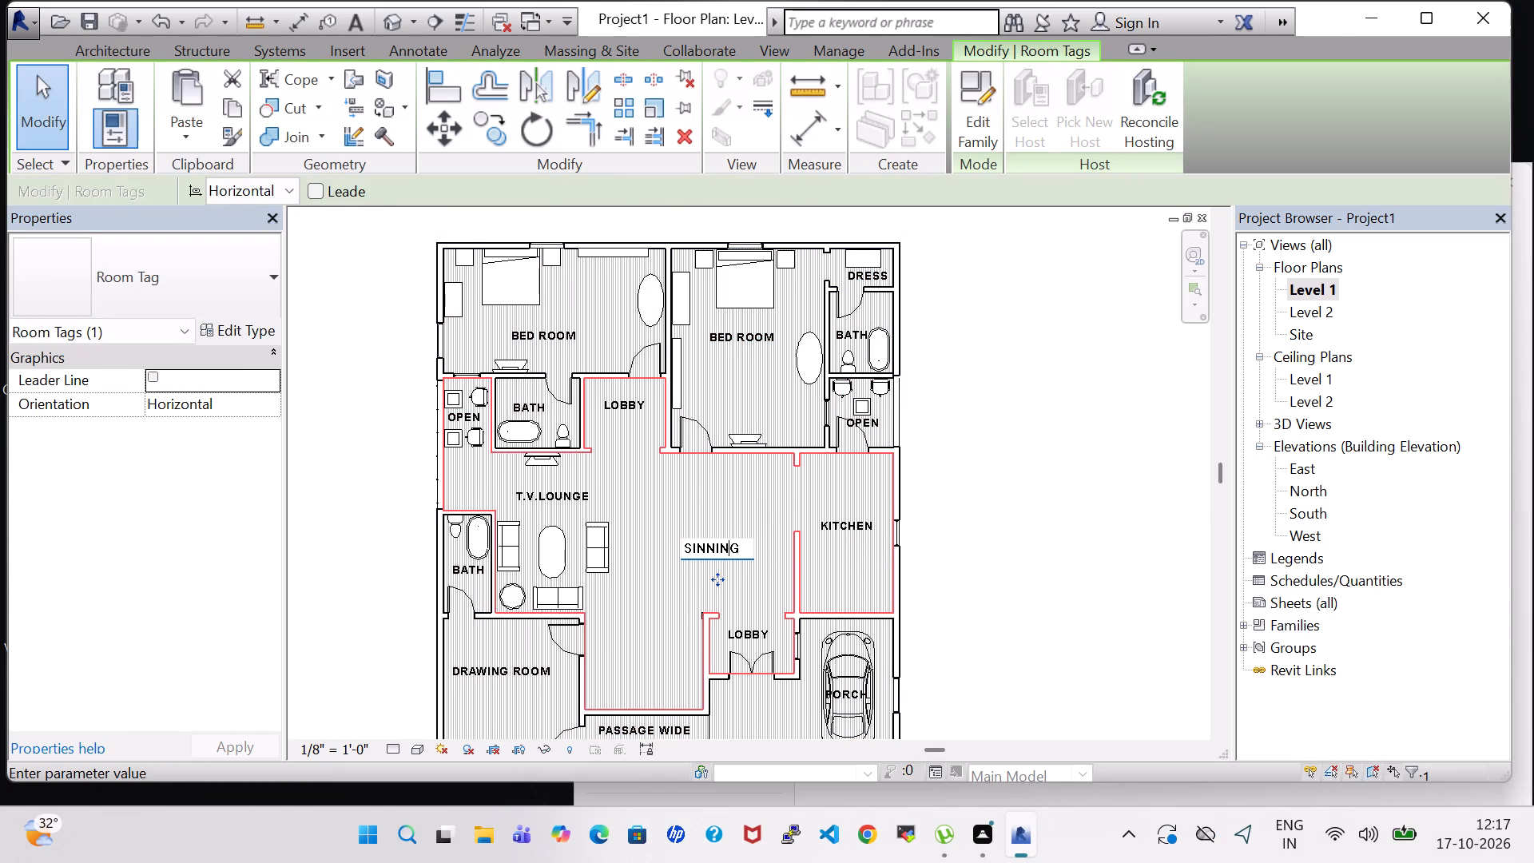
click(688, 546)
key(BackSpace)
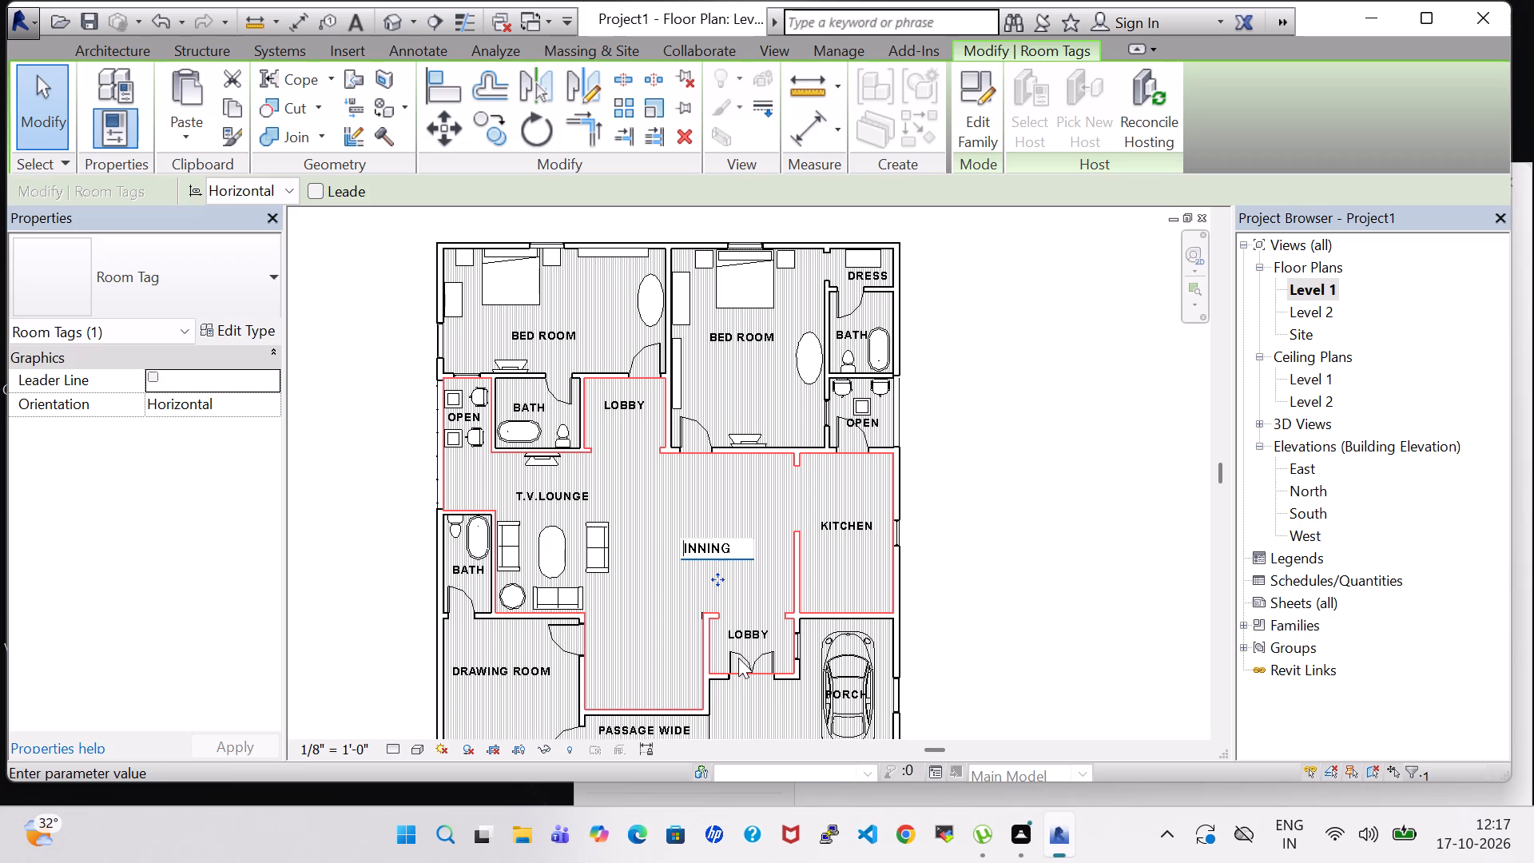
key(d)
key(Return)
Nudge the DINNING room tag toward the kitchen wall.
key(Right)
key(Right)
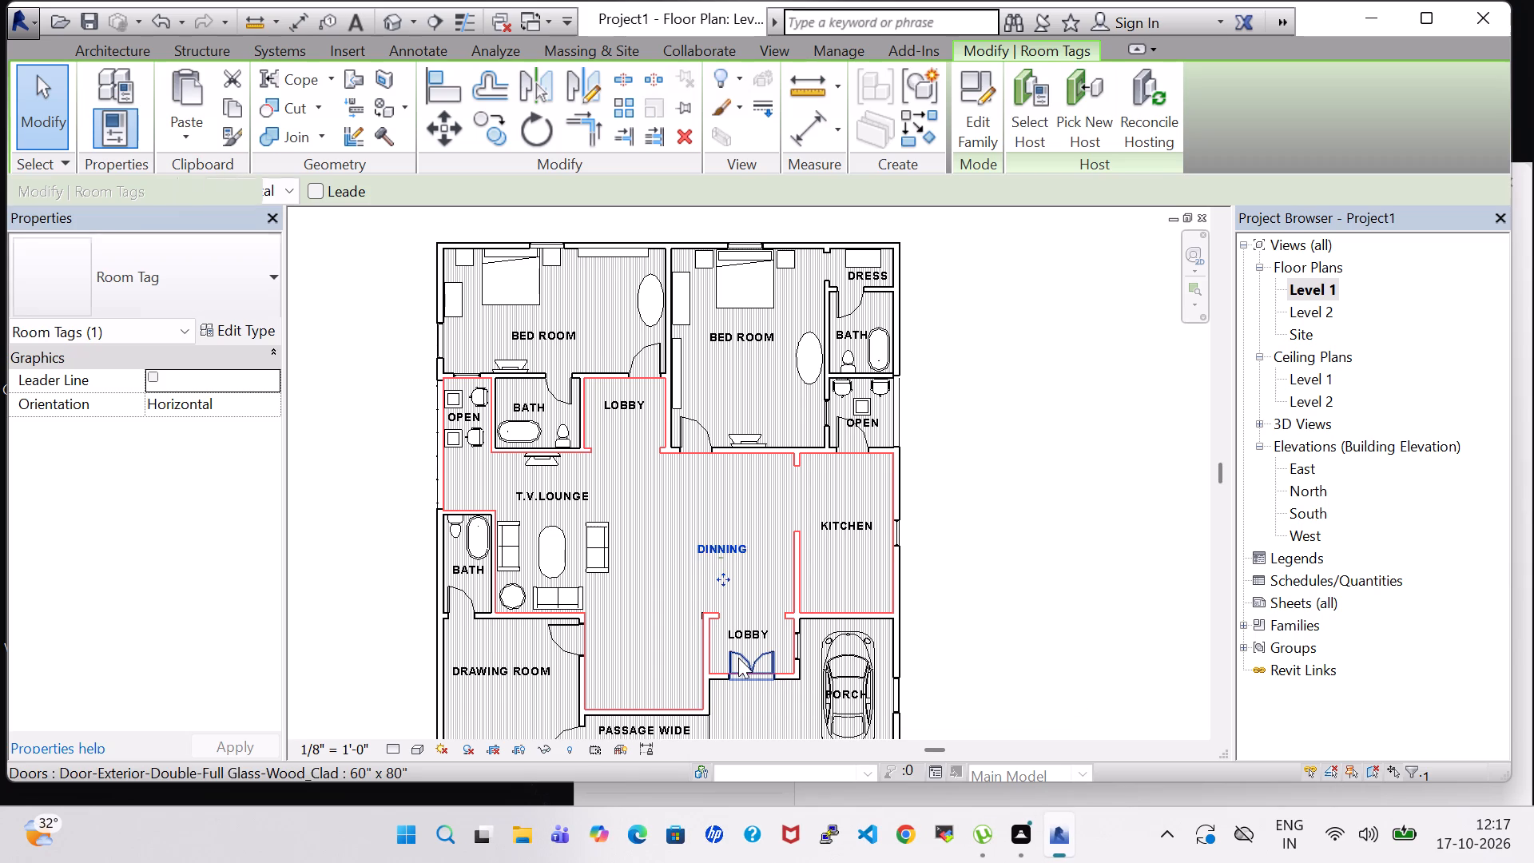
key(Right)
key(Right)
key(Right)
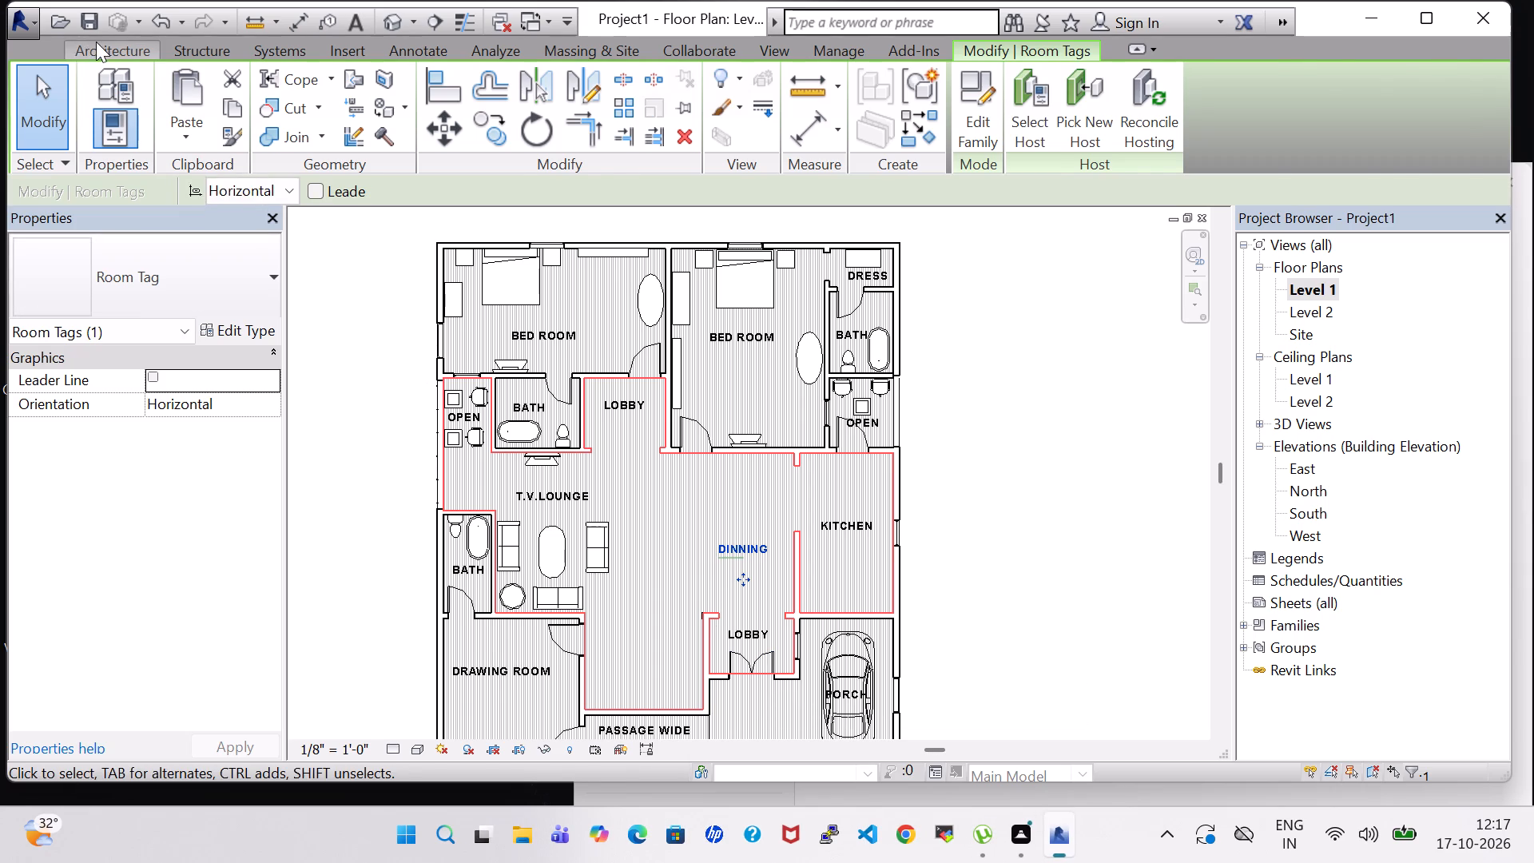
Load the Table-Dining Round w Chairs family from the Tables folder of the US Imperial furniture library.
click(96, 42)
click(237, 111)
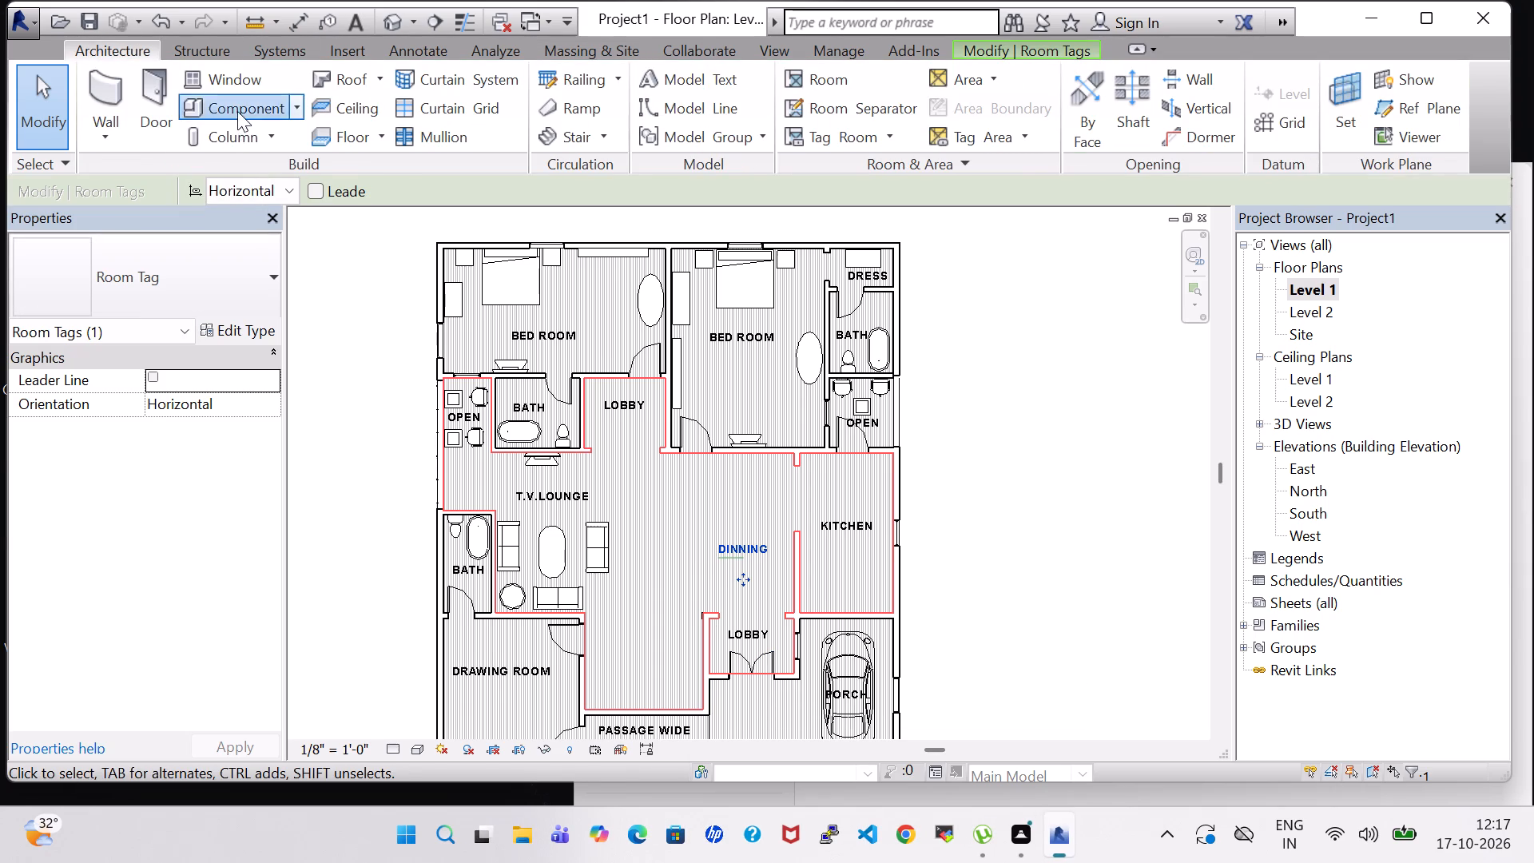
click(981, 116)
scroll(968, 430, down, 1)
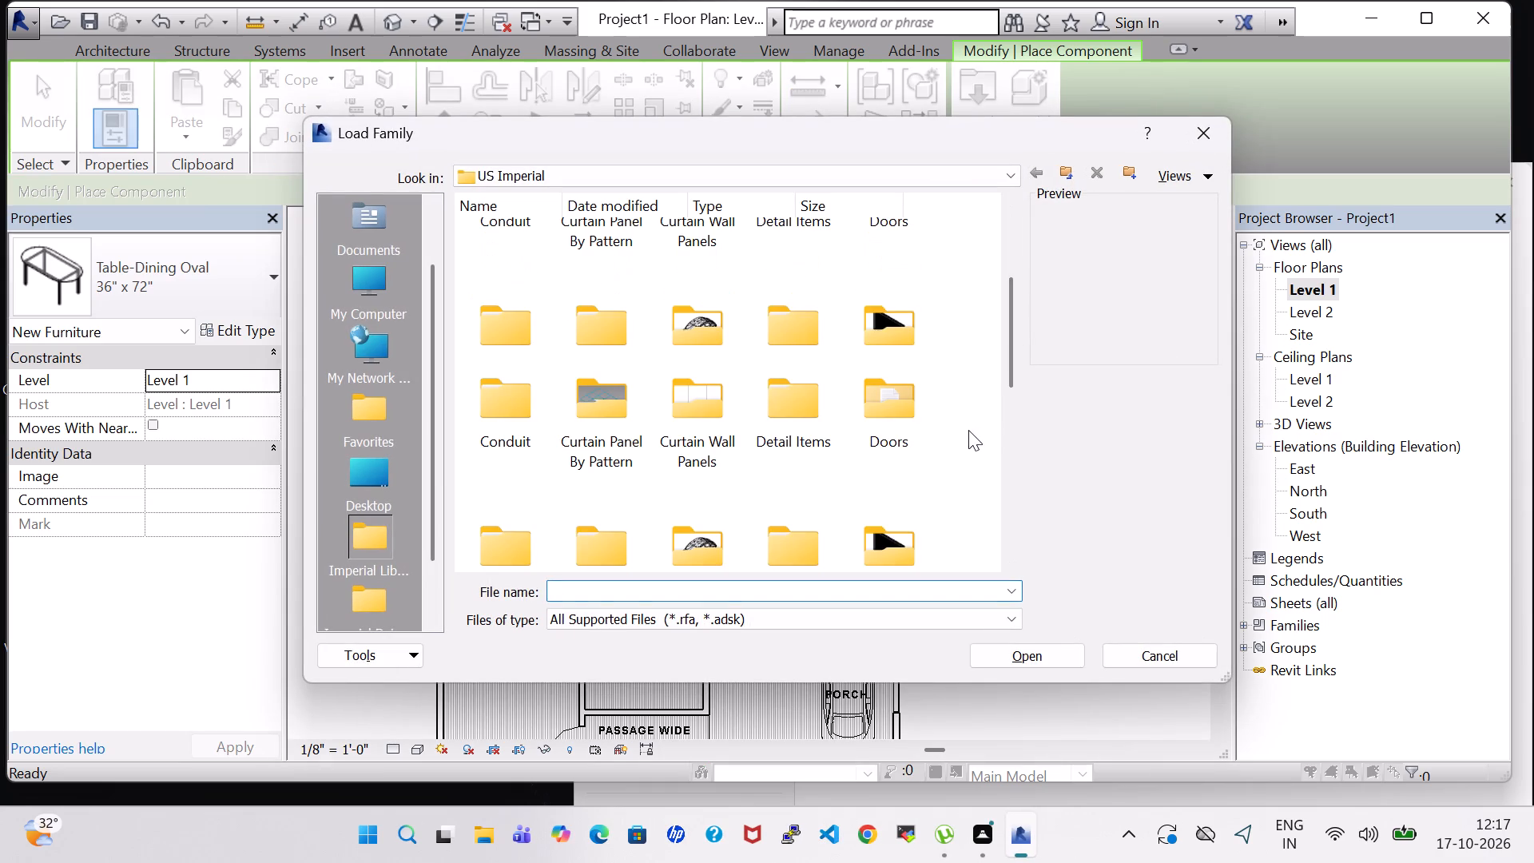
double_click(917, 332)
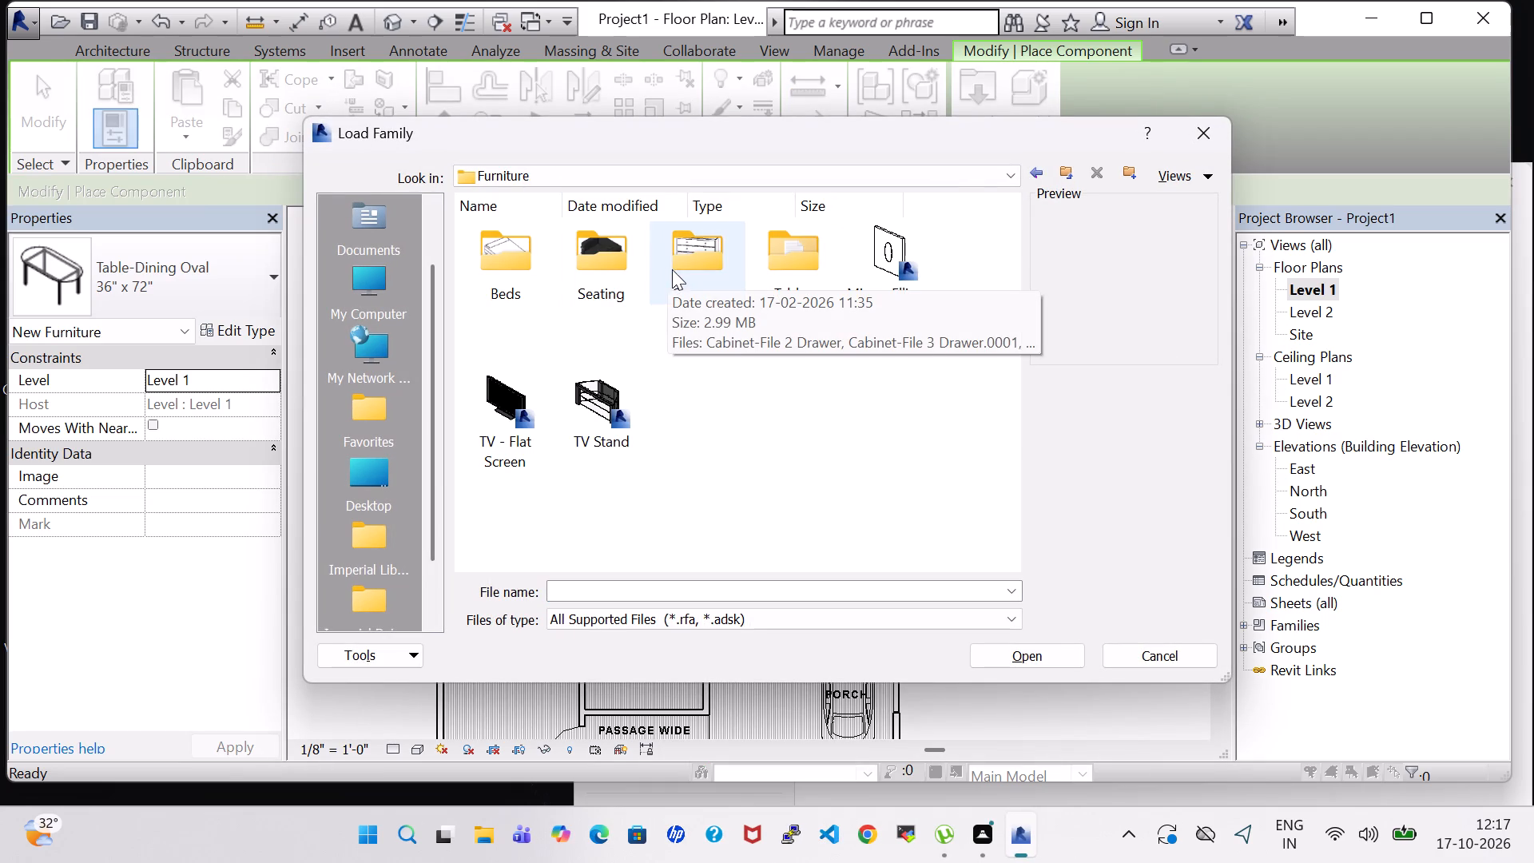
double_click(793, 263)
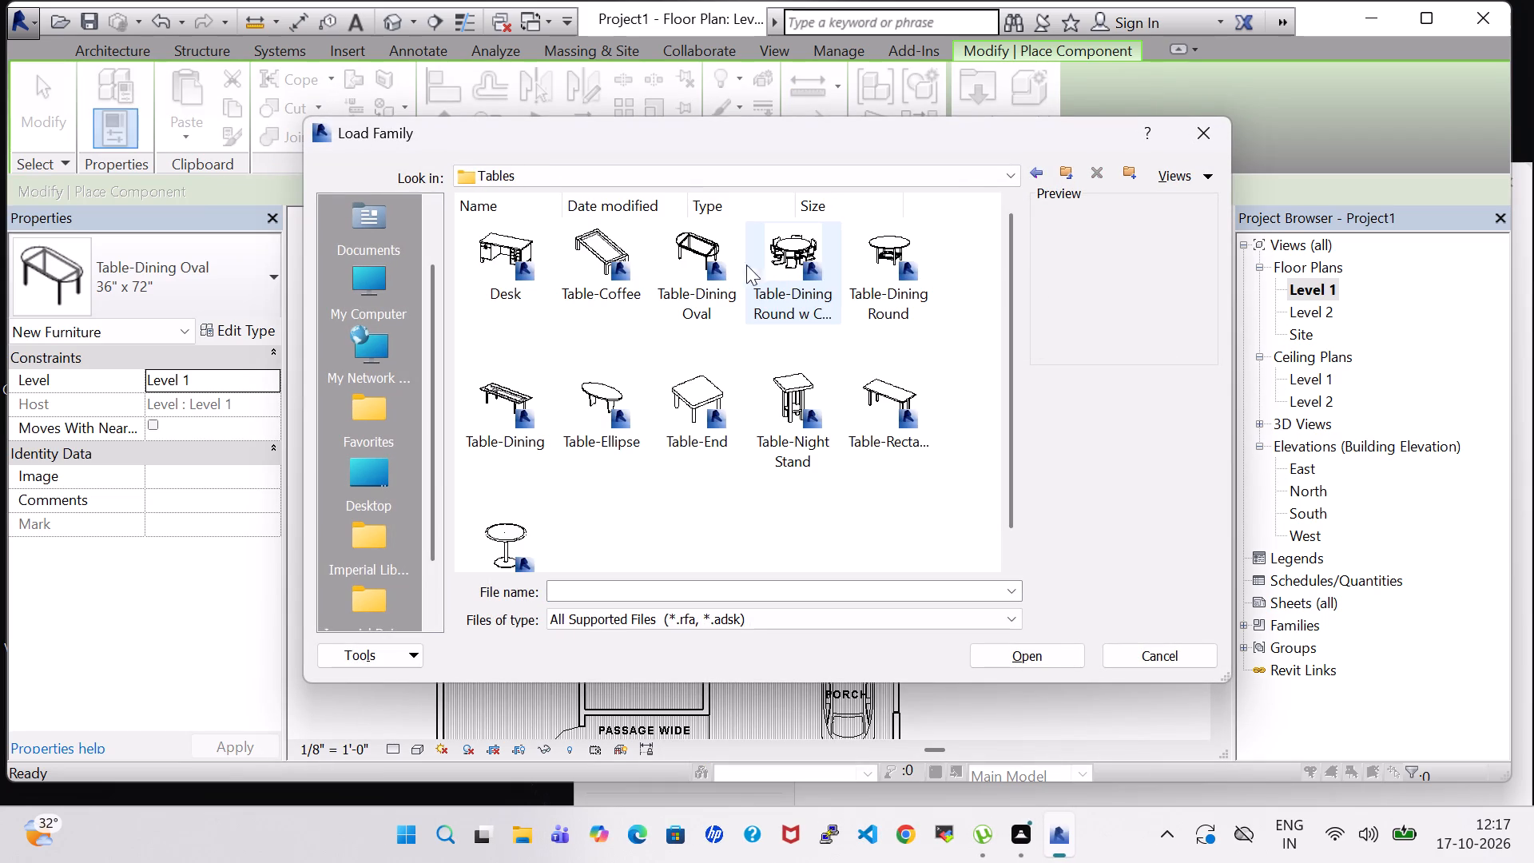
click(811, 257)
click(1043, 660)
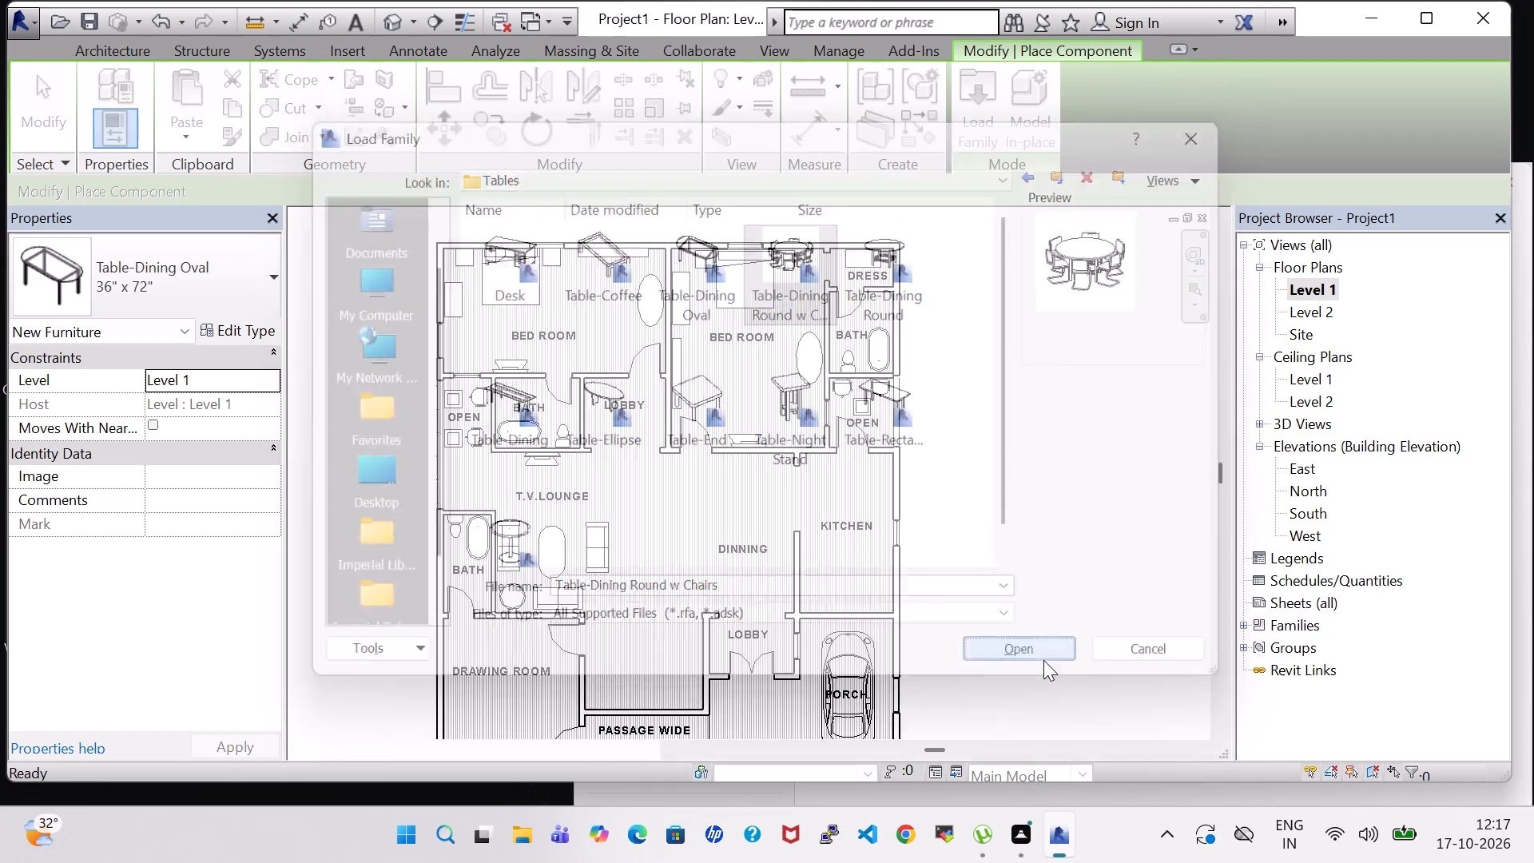
Place a 36" Diameter Table-Dining Round w Chairs at the DINNING room tag.
scroll(713, 573, up, 4)
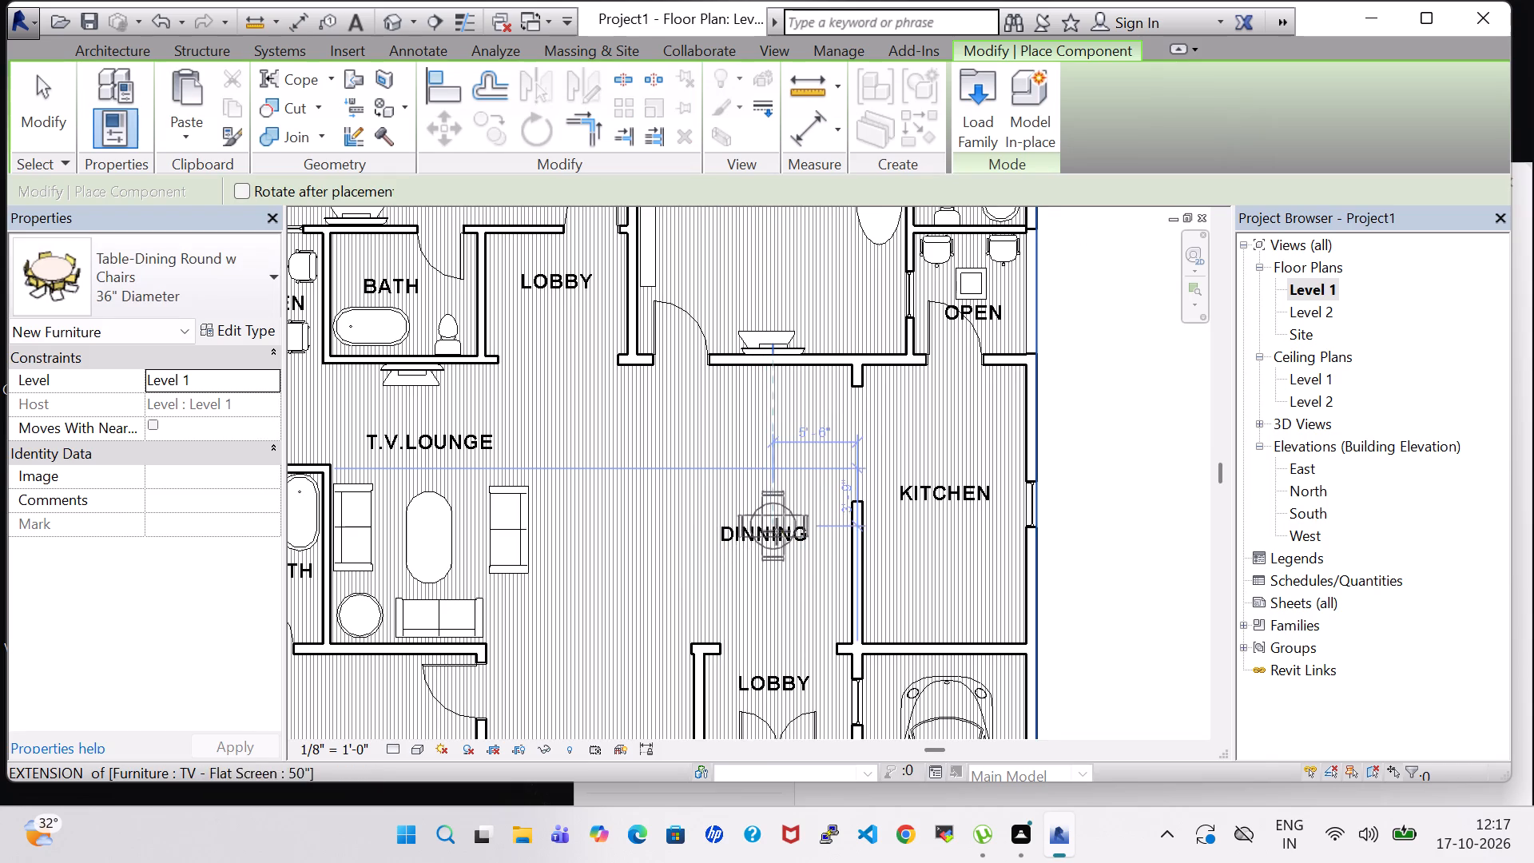
double_click(751, 536)
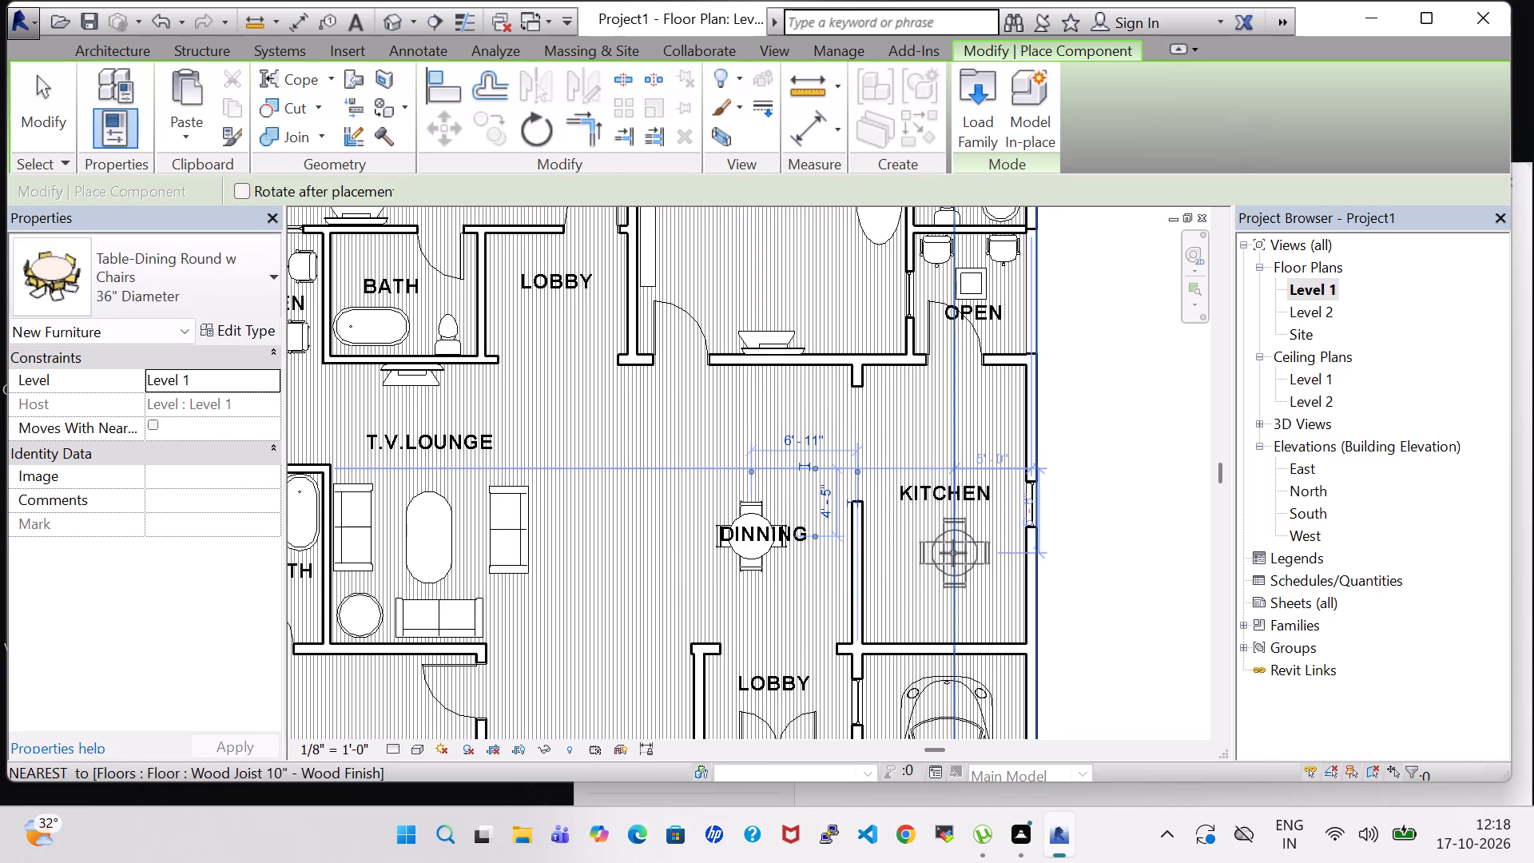
key(Escape)
key(Escape)
Change the round dining table with chairs to the 60" Diameter type.
click(742, 500)
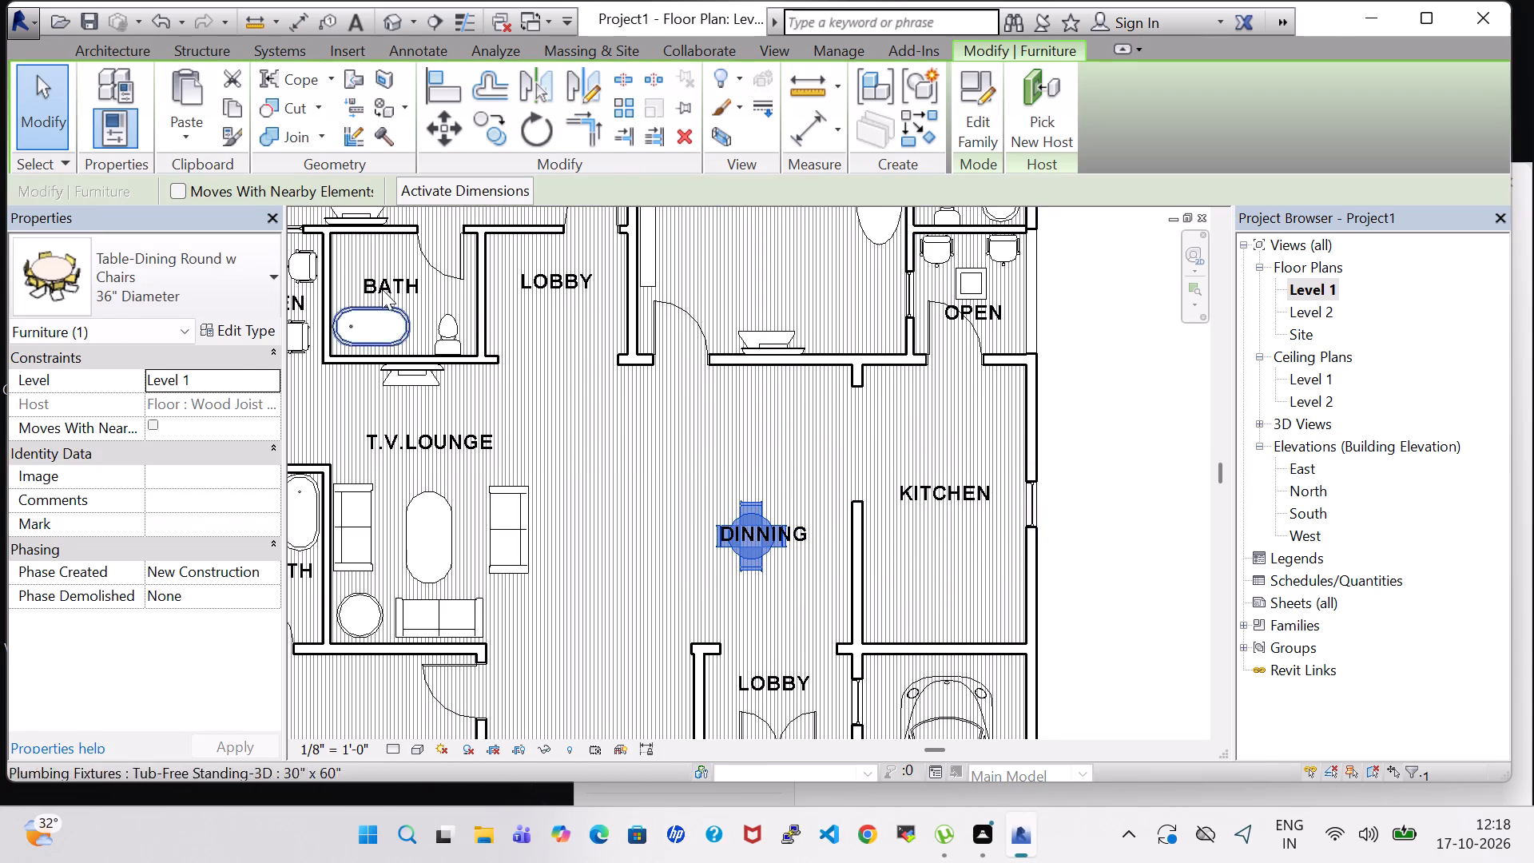
click(179, 291)
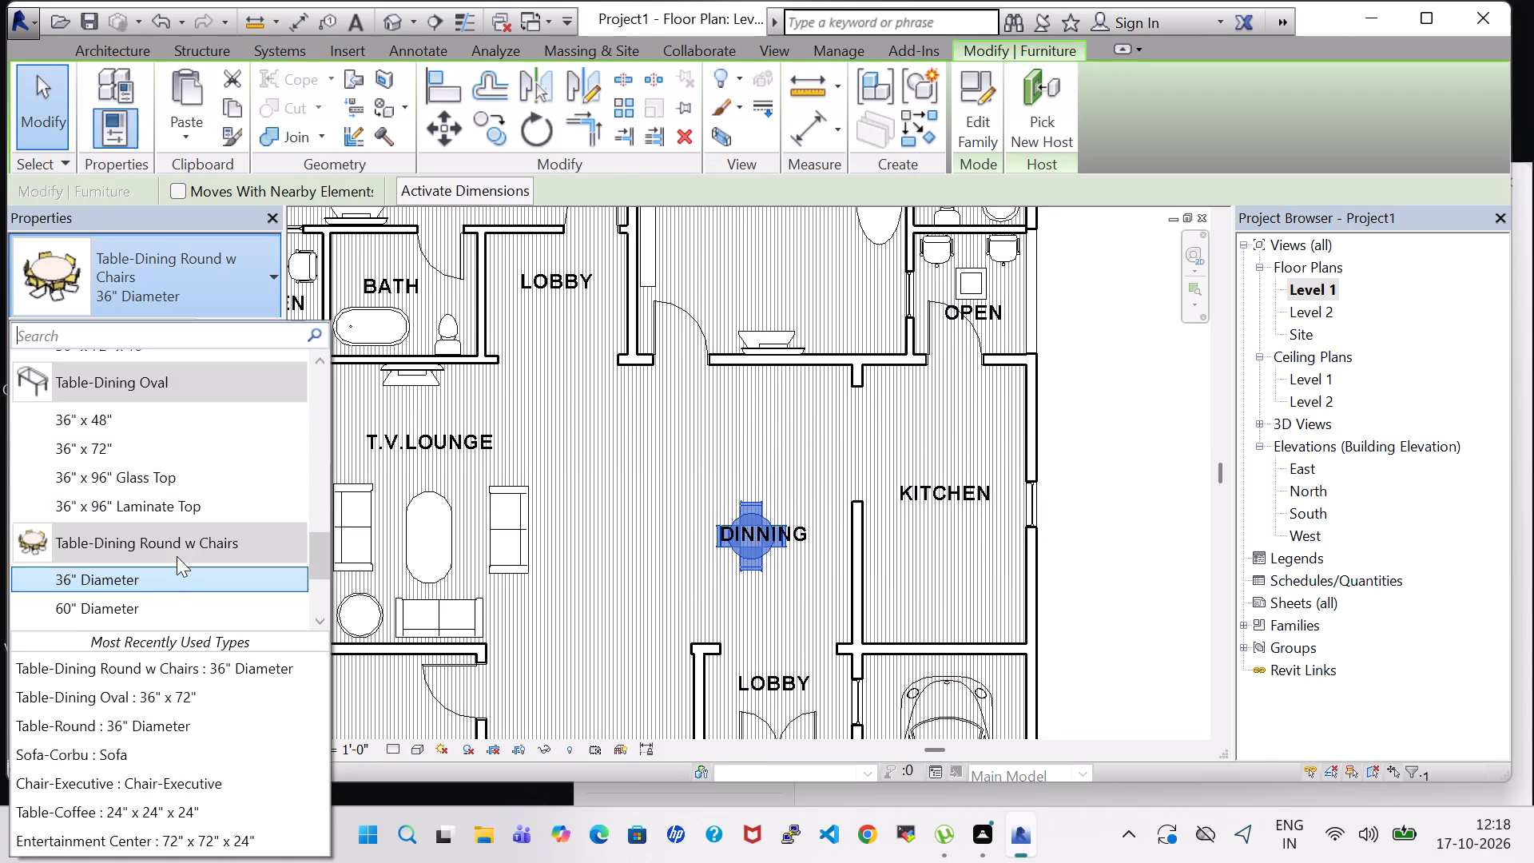
click(144, 598)
click(1075, 570)
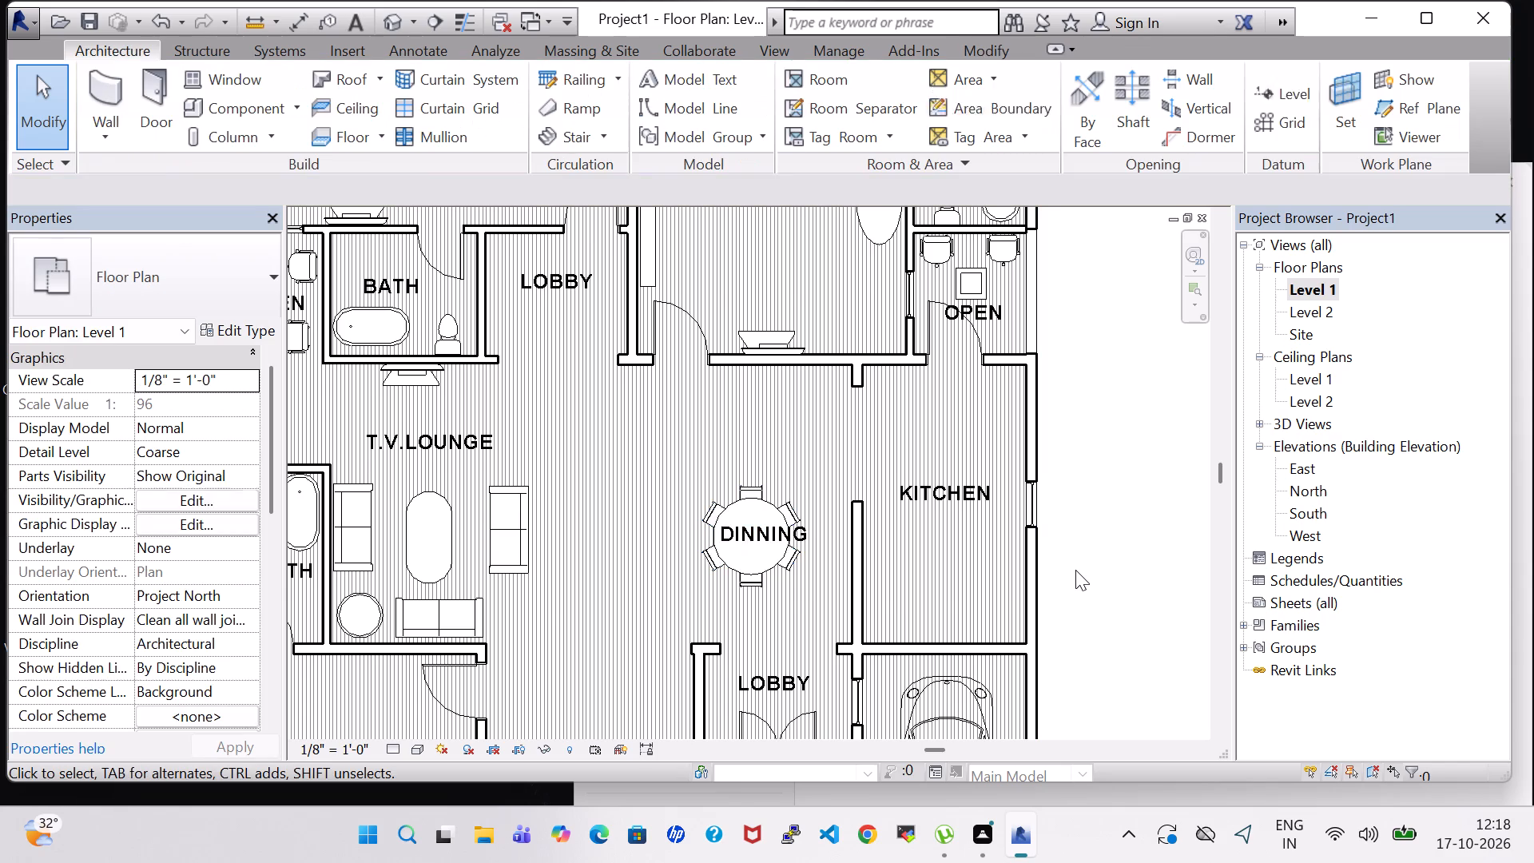
Nudge the DINNING room tag away from the kitchen wall to centre it on the round dining table.
scroll(1075, 570, down, 2)
middle_drag(1075, 570, 1061, 567)
click(835, 541)
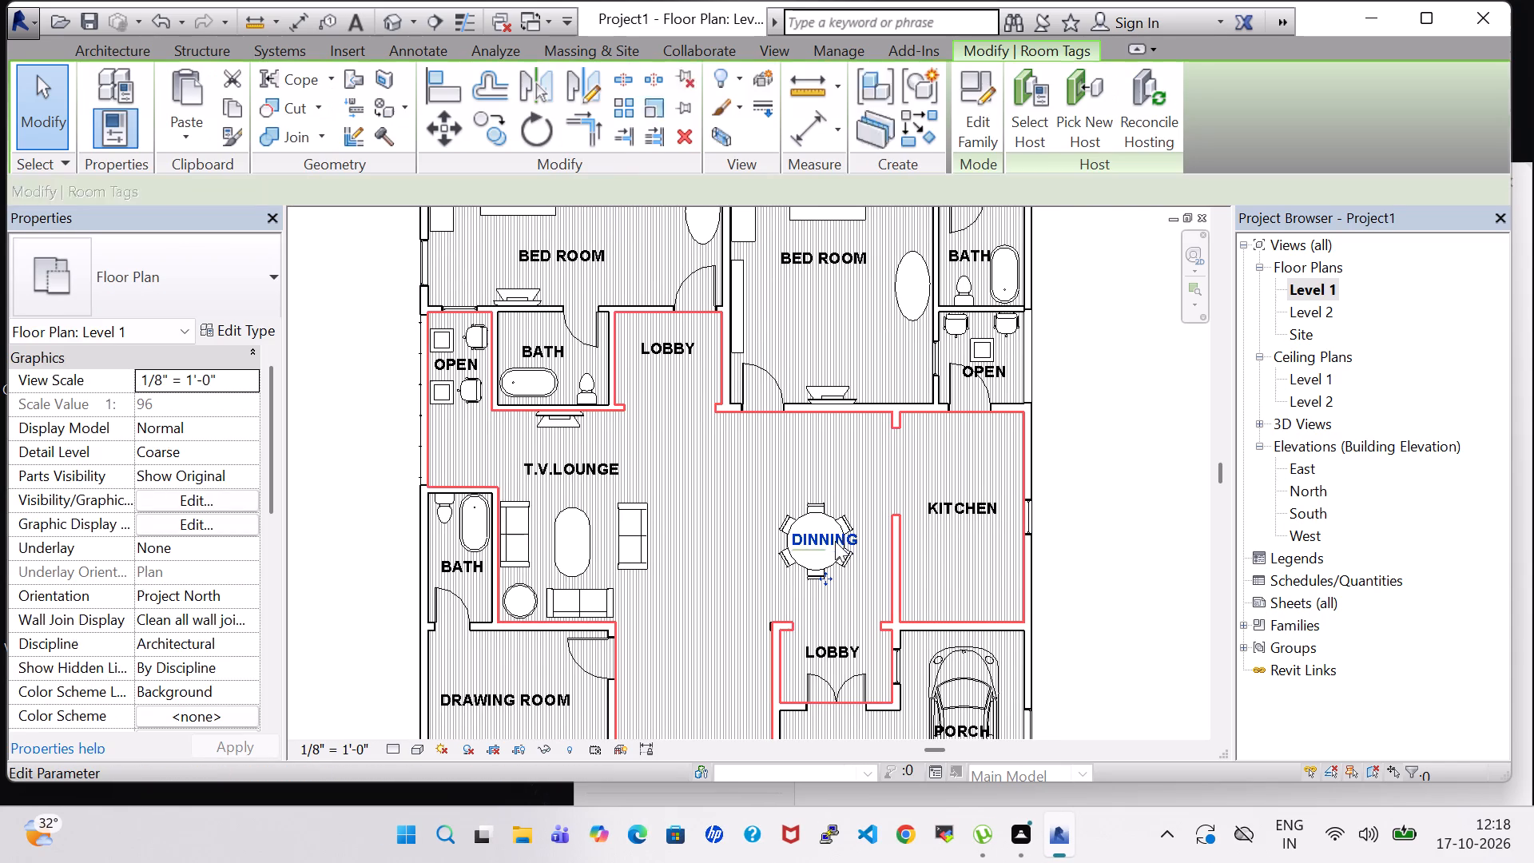
key(Left)
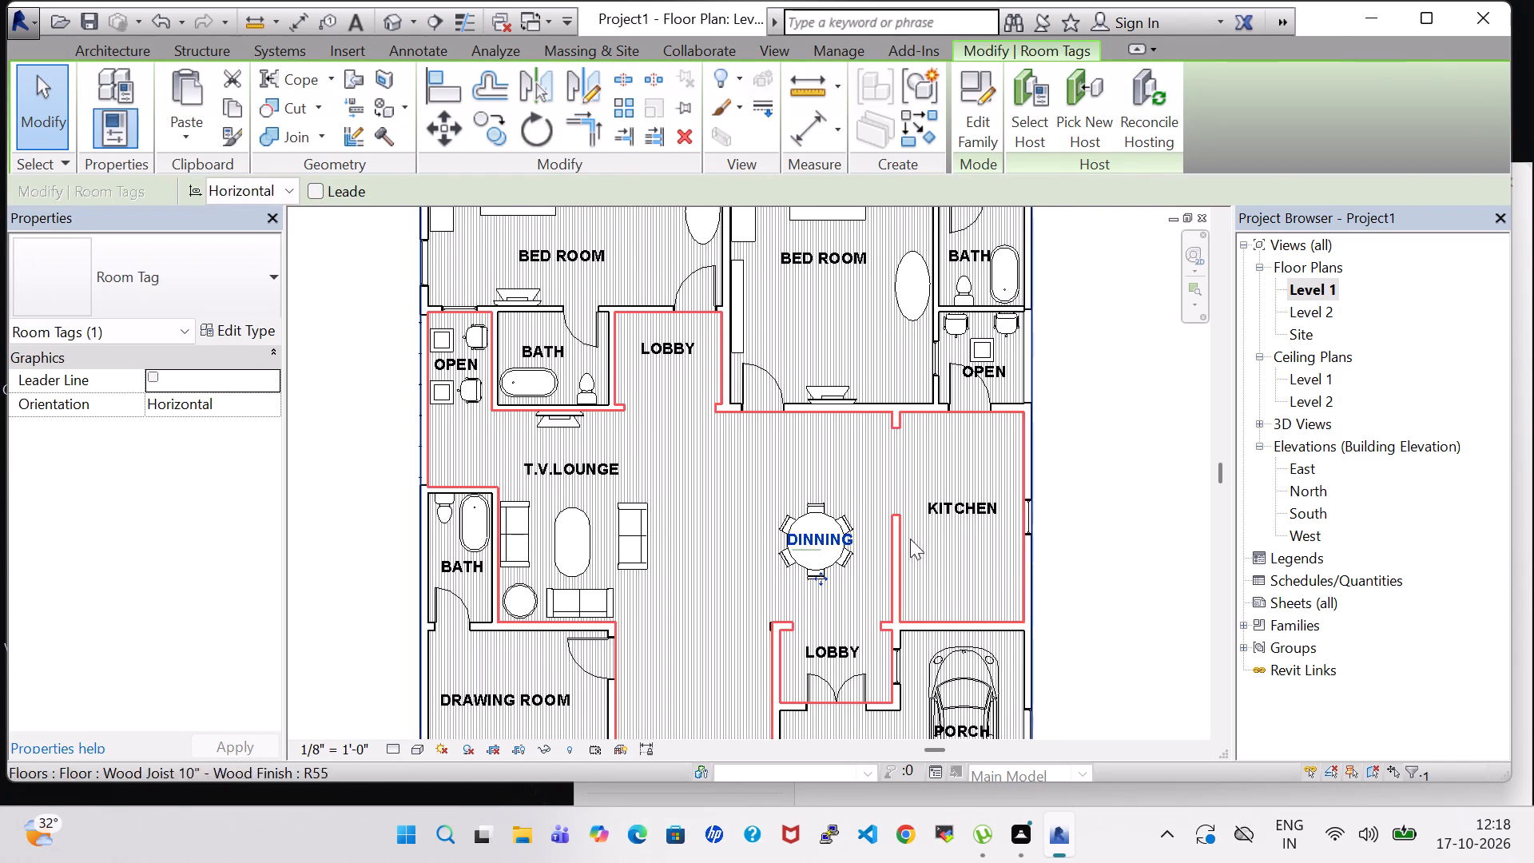
click(1113, 539)
Load the Sink Vanity-Round family from the Sinks folder of the US Imperial architectural plumbing library.
scroll(1109, 542, down, 2)
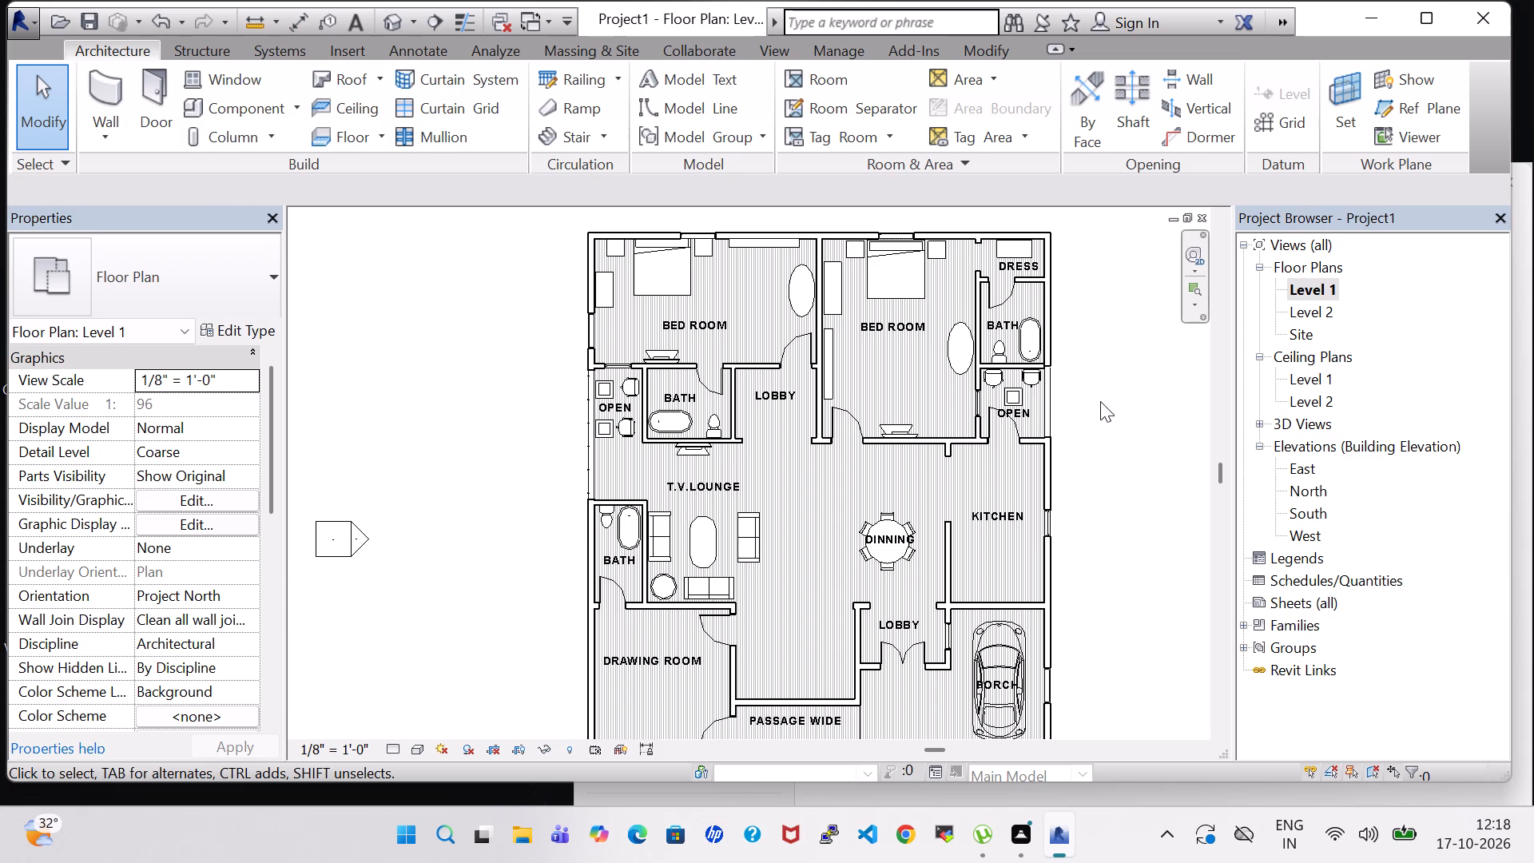
middle_drag(1100, 401, 1044, 380)
scroll(1044, 380, down, 1)
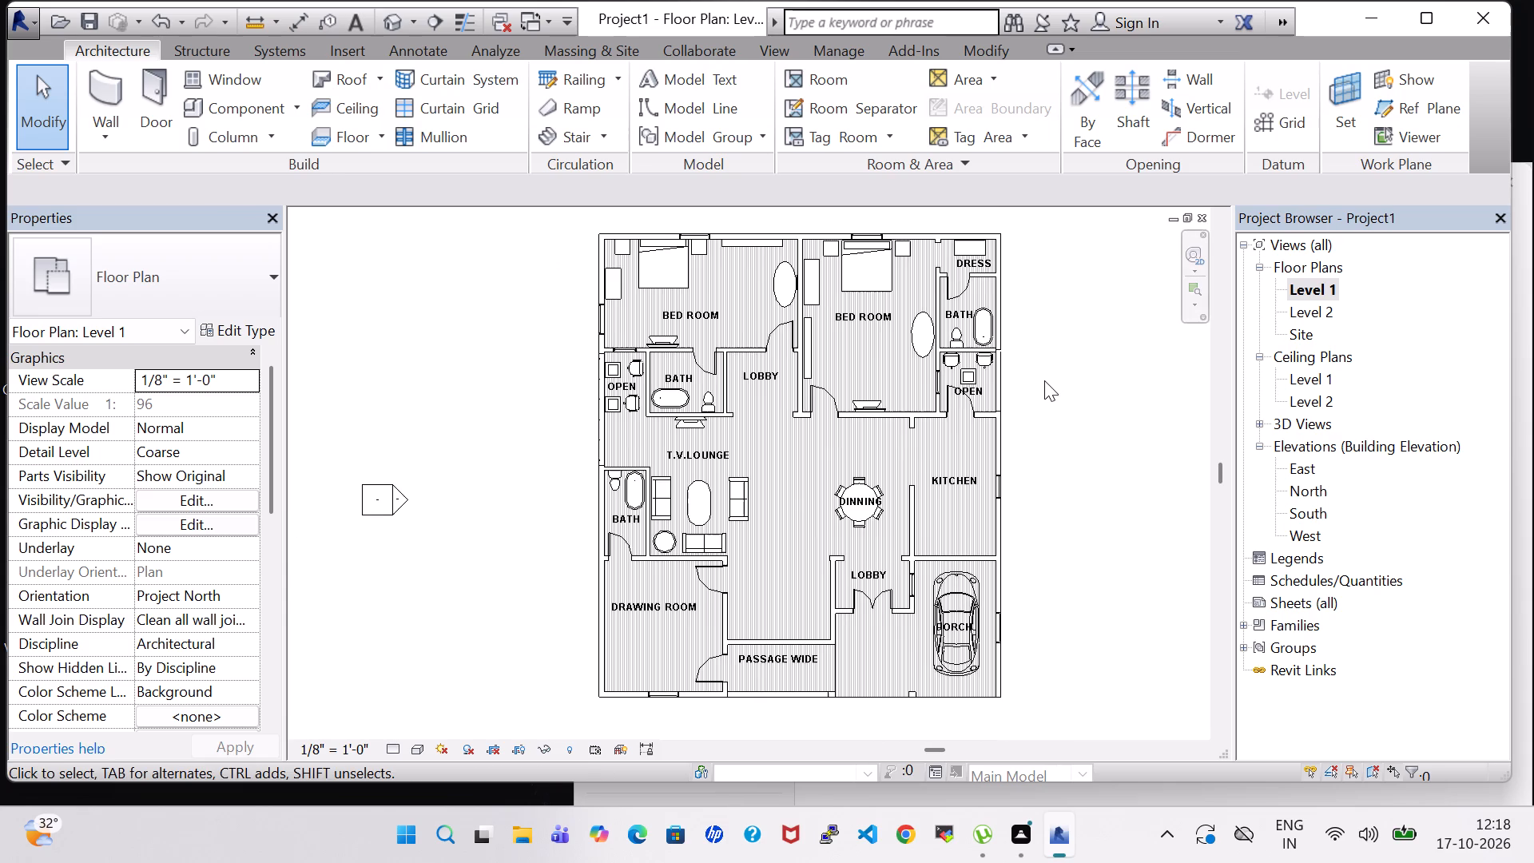
middle_drag(1044, 380, 985, 360)
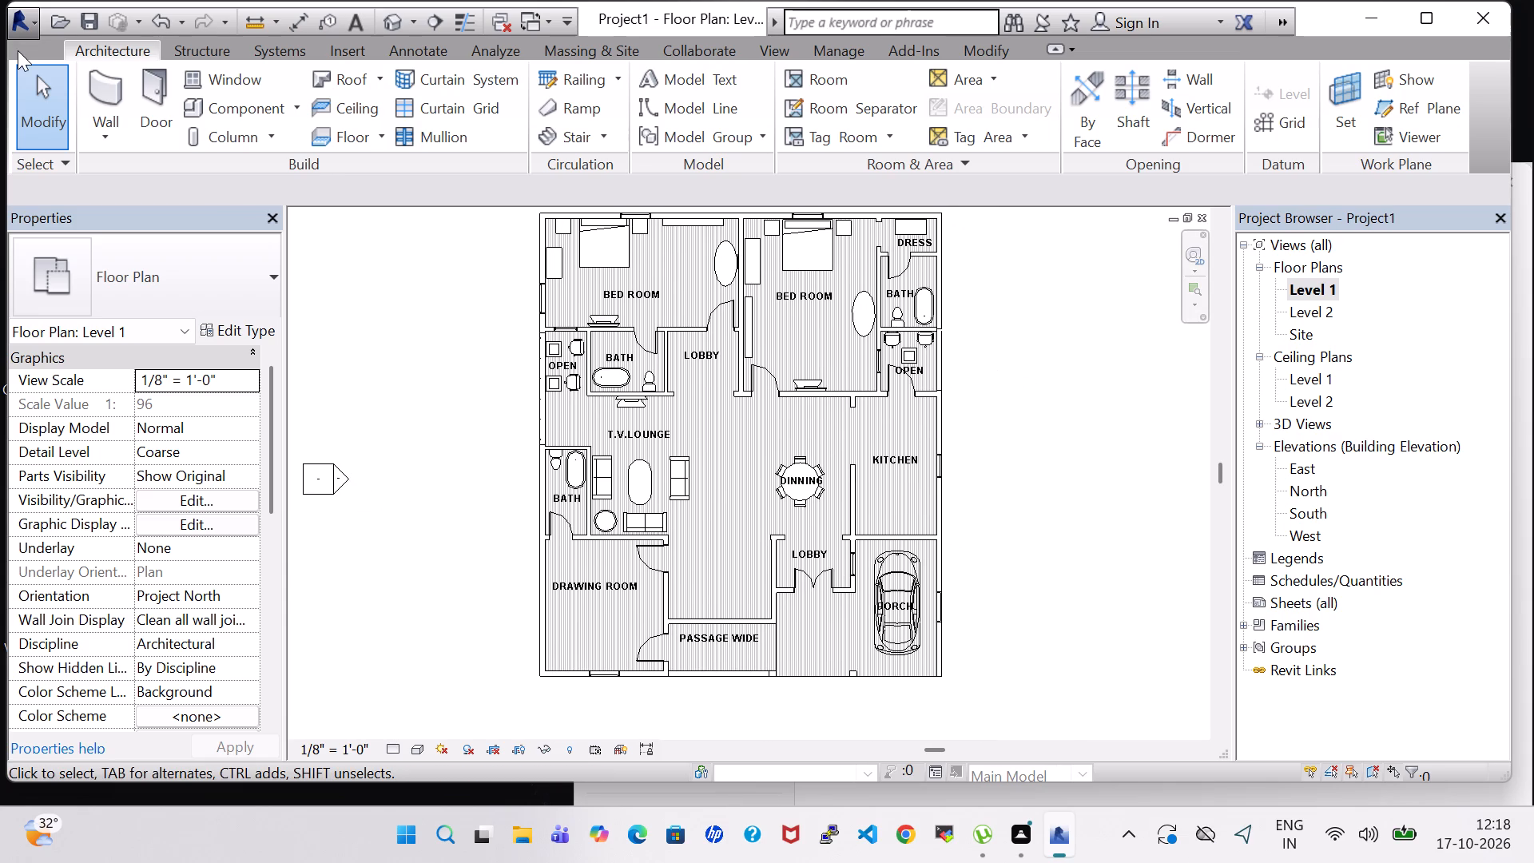
click(233, 107)
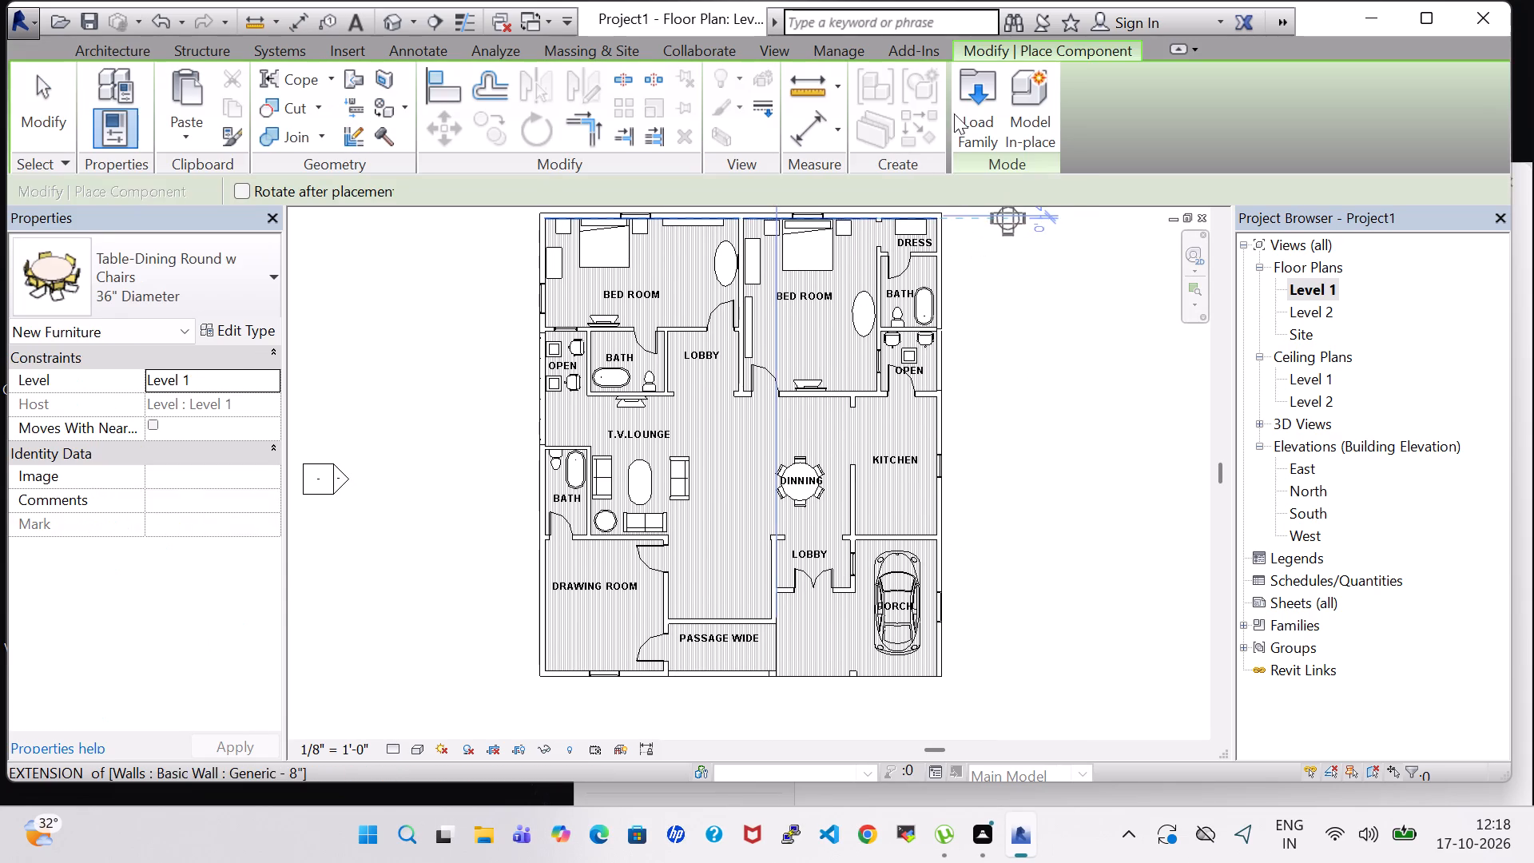
key(Escape)
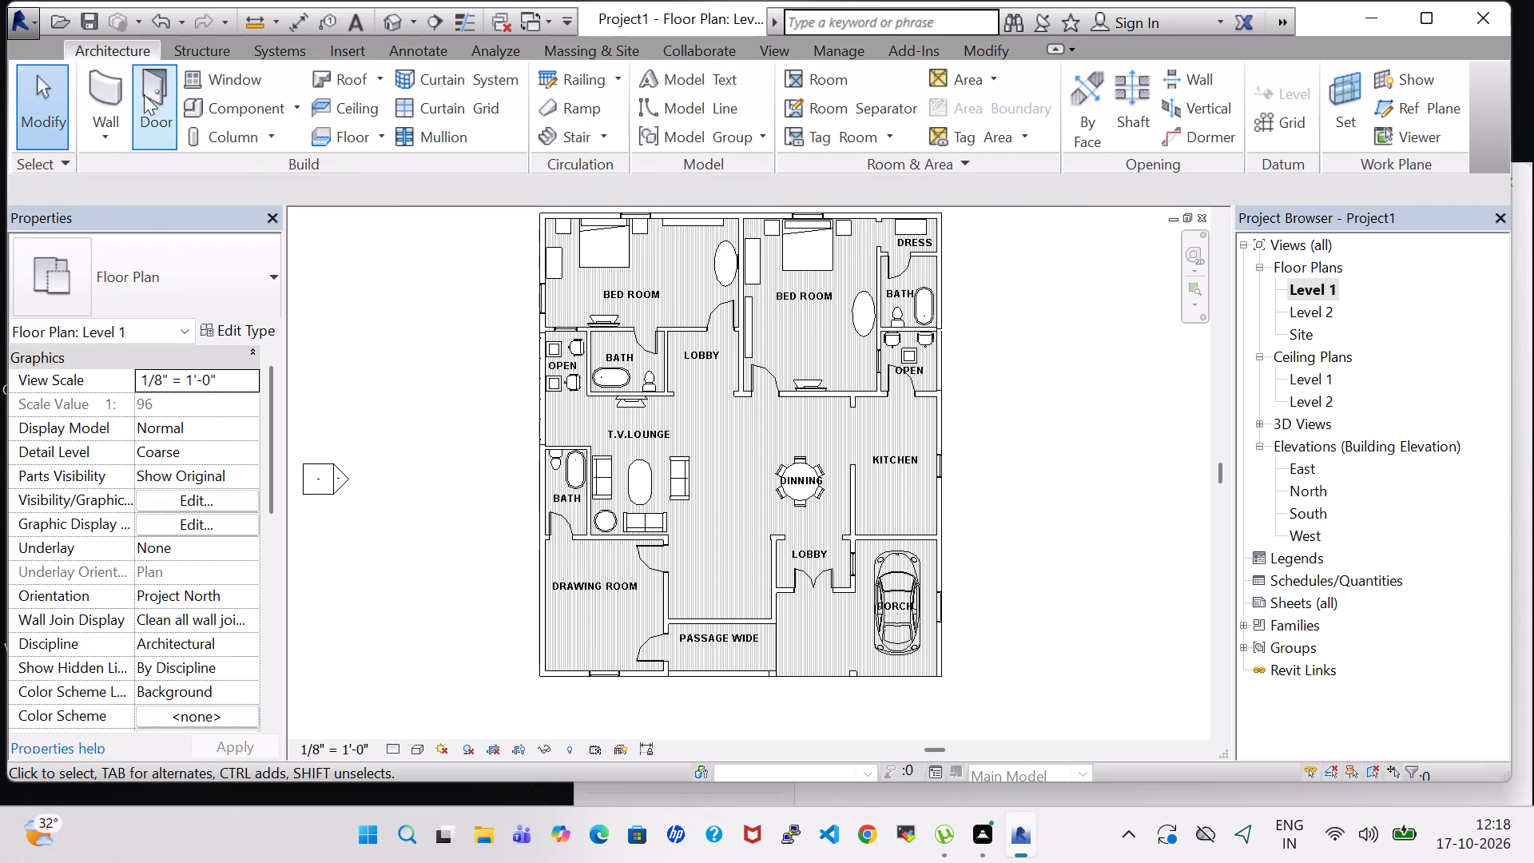
click(210, 109)
click(987, 123)
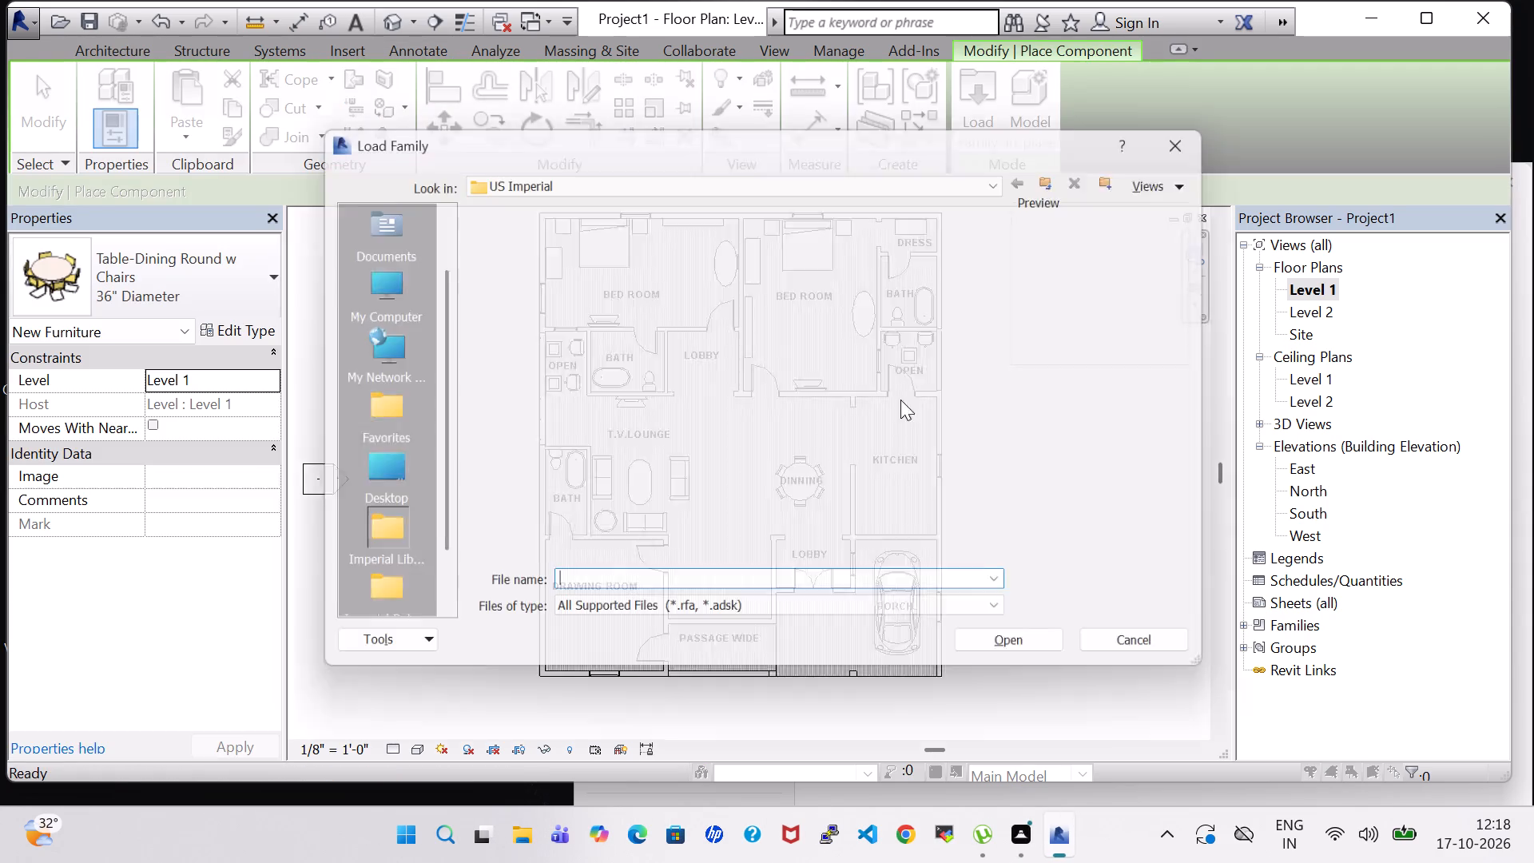
scroll(864, 424, down, 2)
double_click(712, 412)
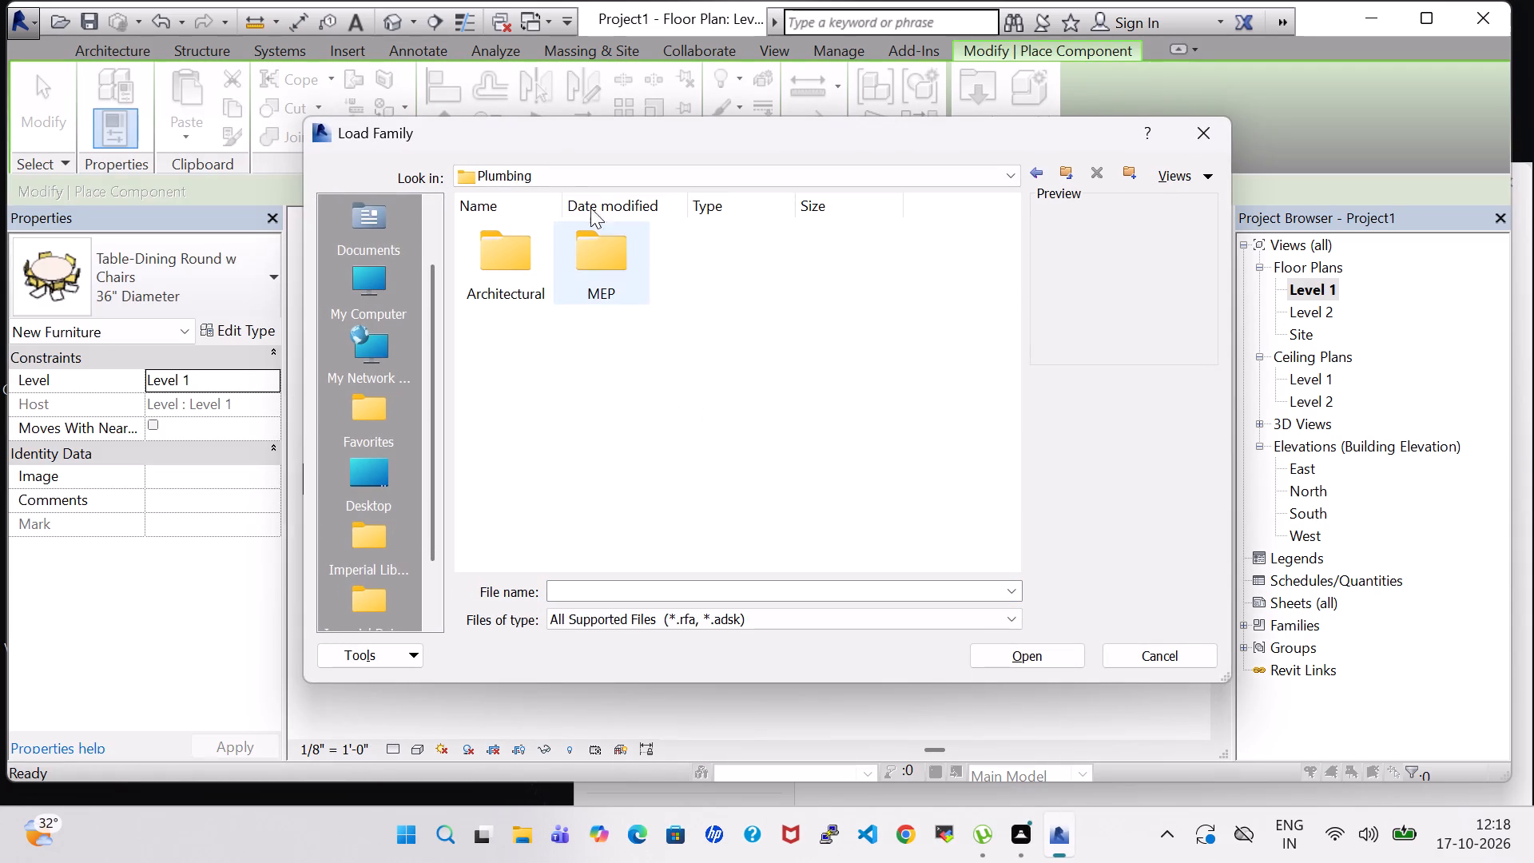
double_click(524, 269)
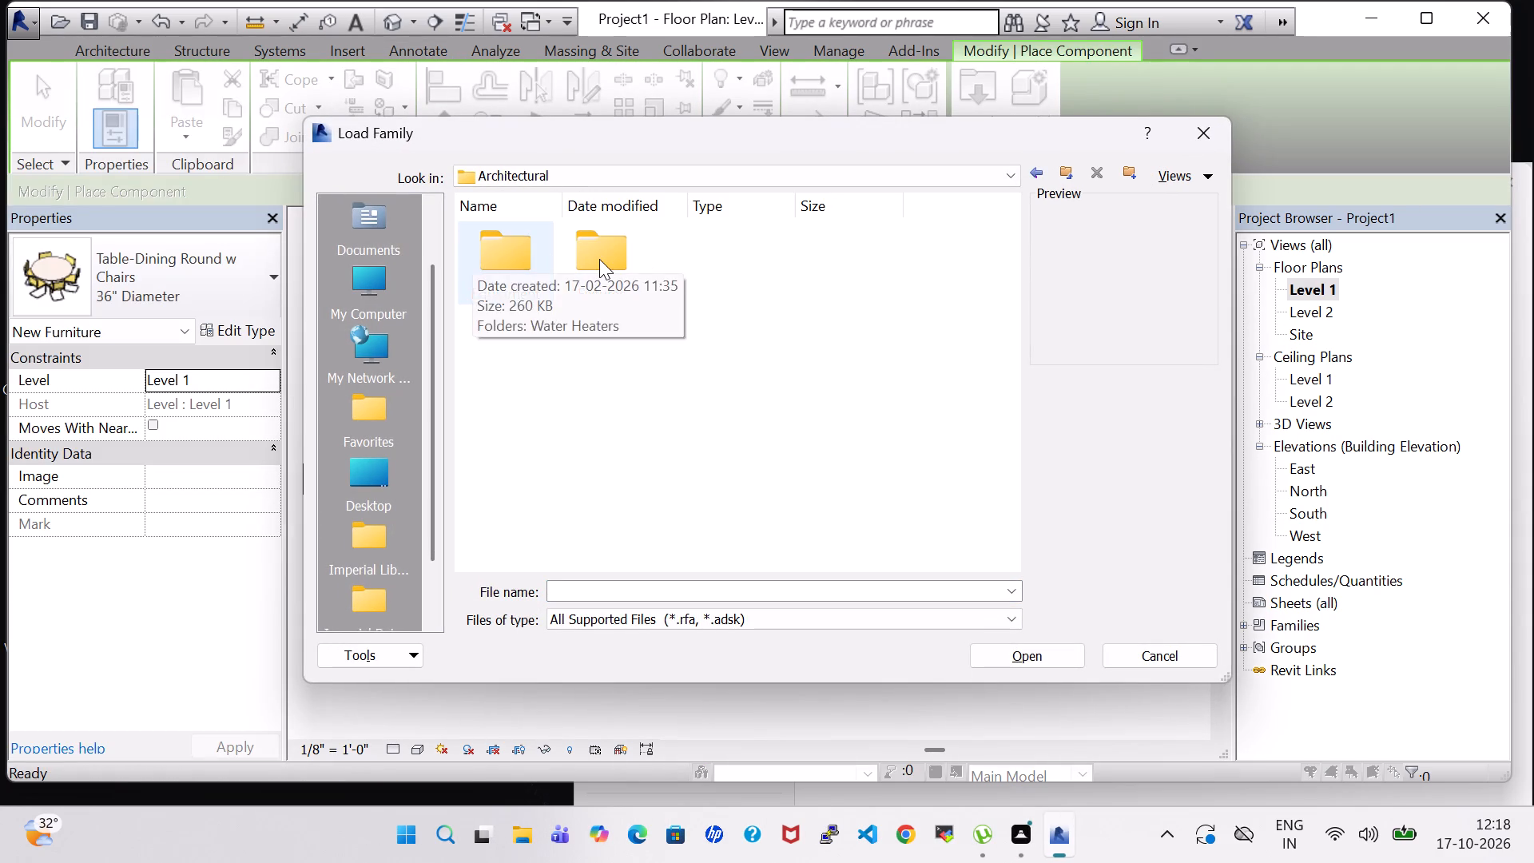
double_click(599, 259)
double_click(888, 252)
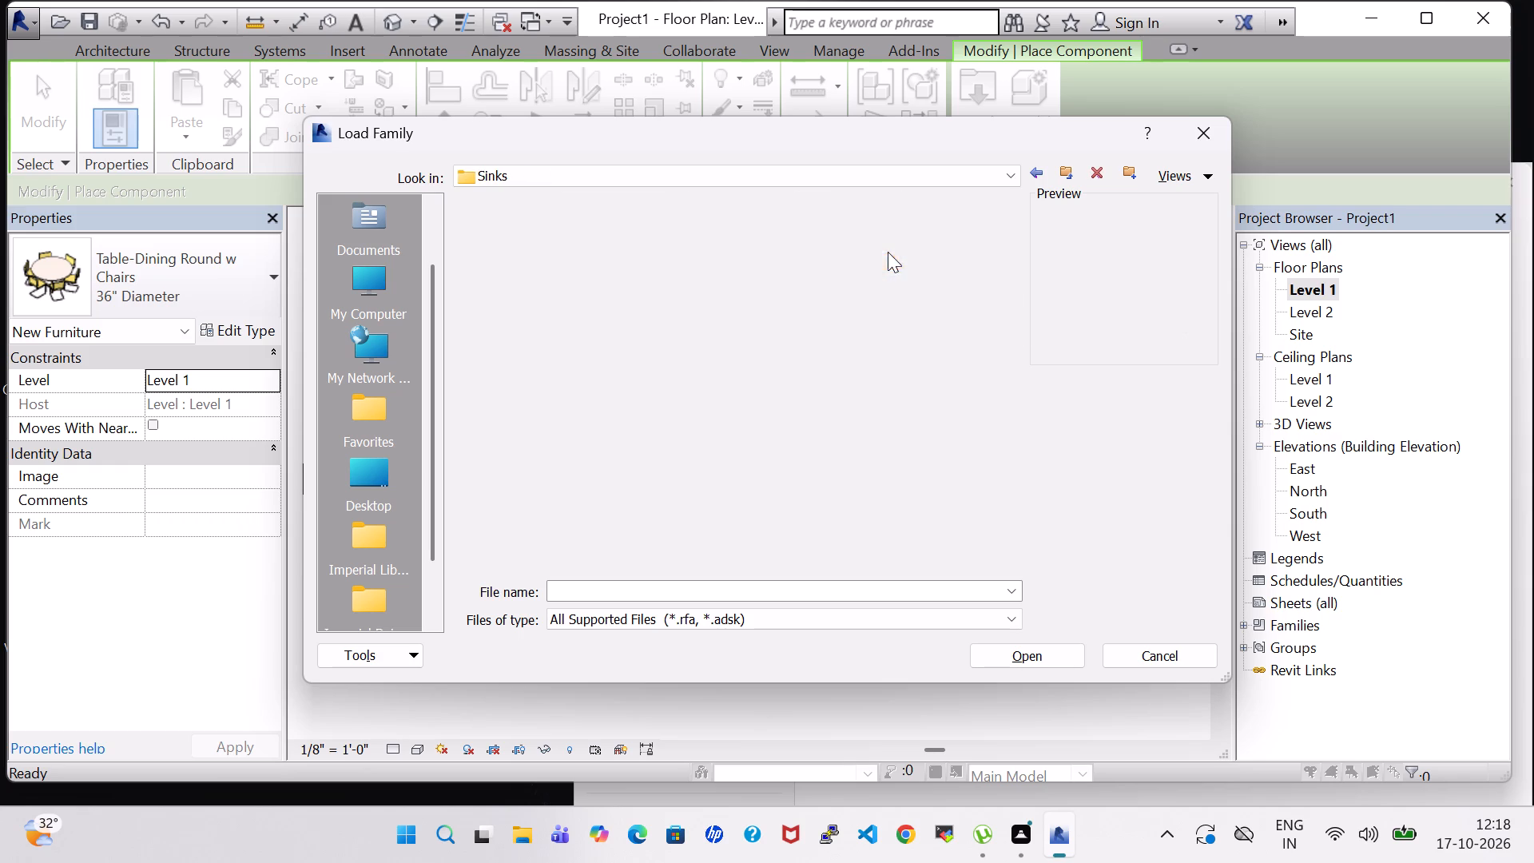
click(888, 253)
click(1046, 656)
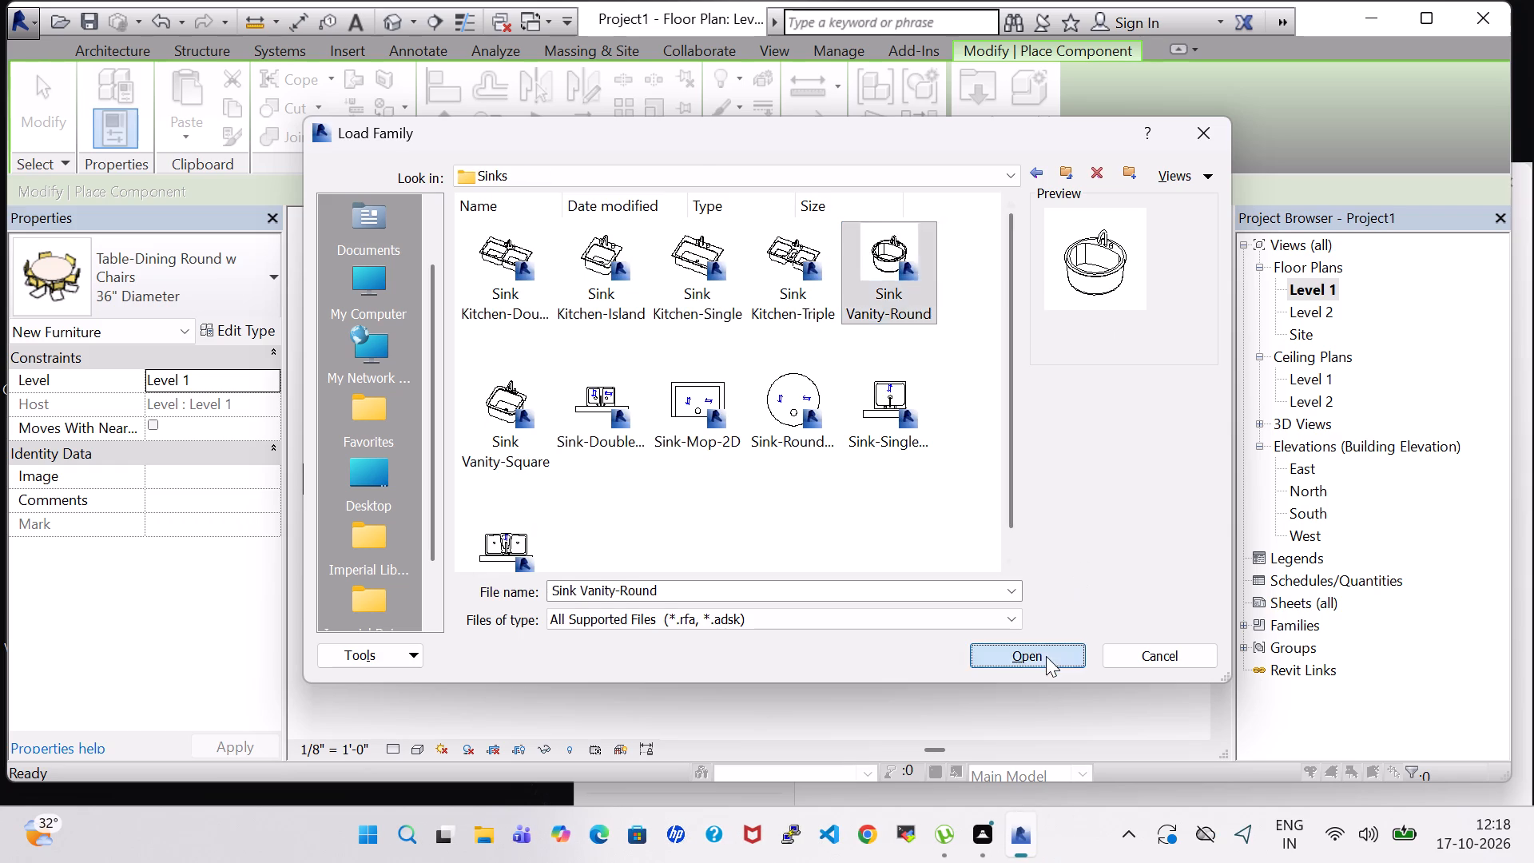
Place a rotated 19" x 19" Sink Vanity-Round against the dining side of the kitchen wall, about 2'-11" from the cross wall by the lobby.
scroll(817, 538, up, 10)
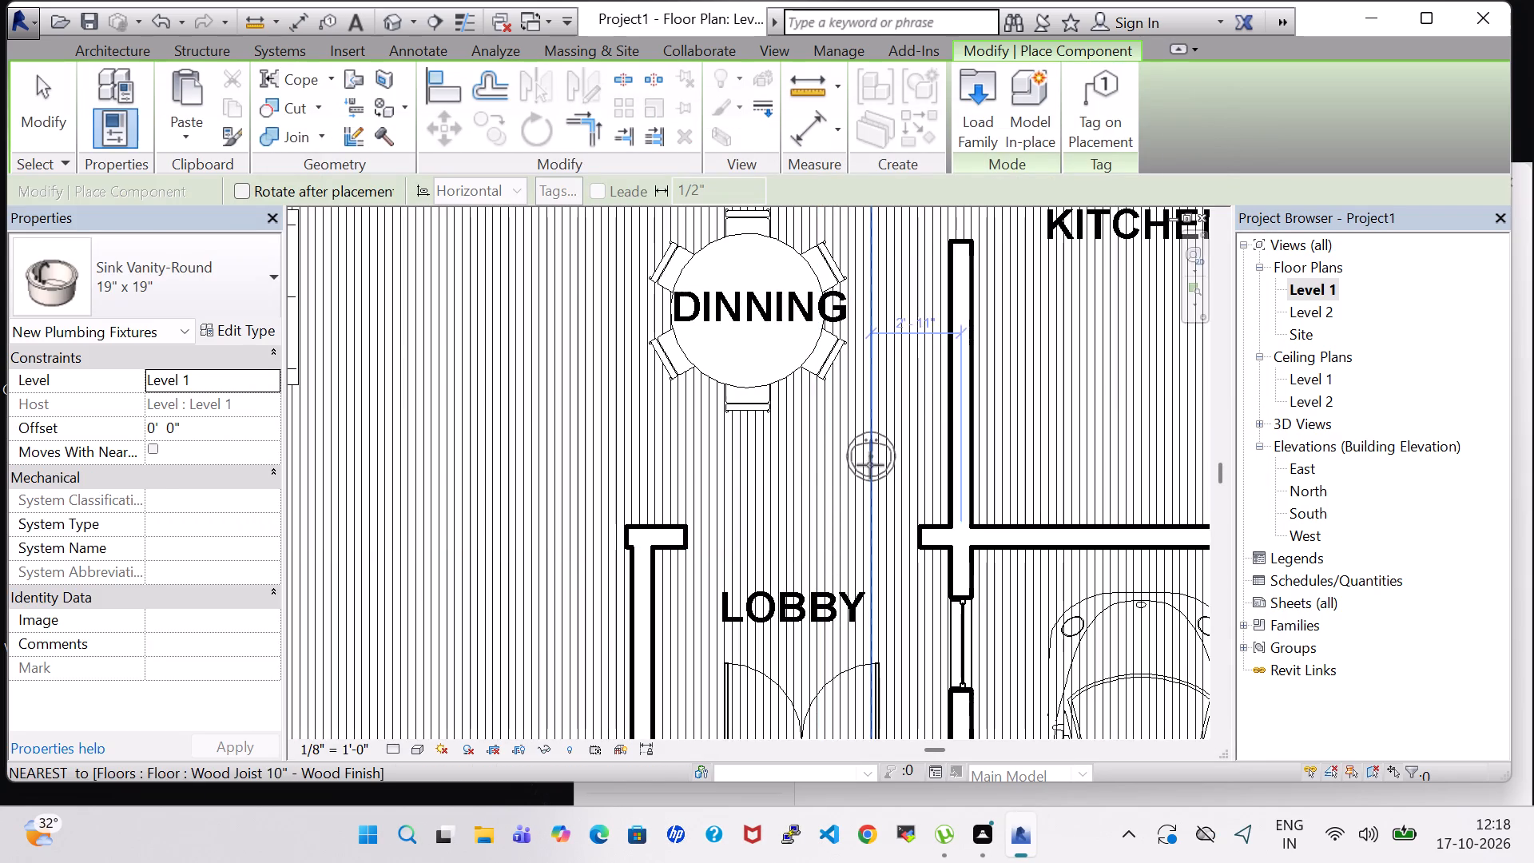
key(space)
key(space)
key(space)
scroll(900, 447, up, 1)
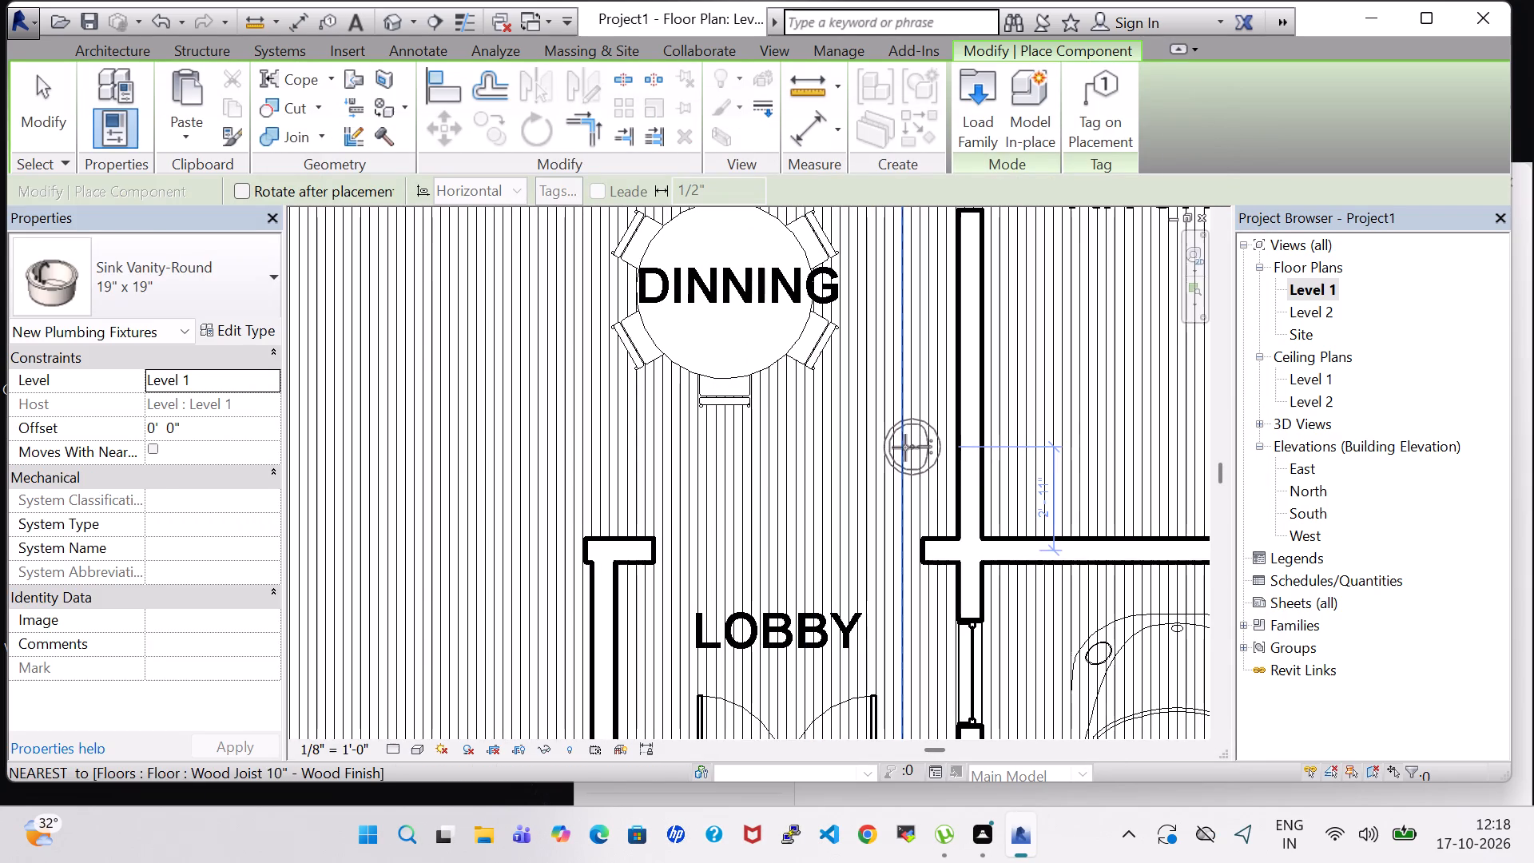
click(921, 448)
key(Escape)
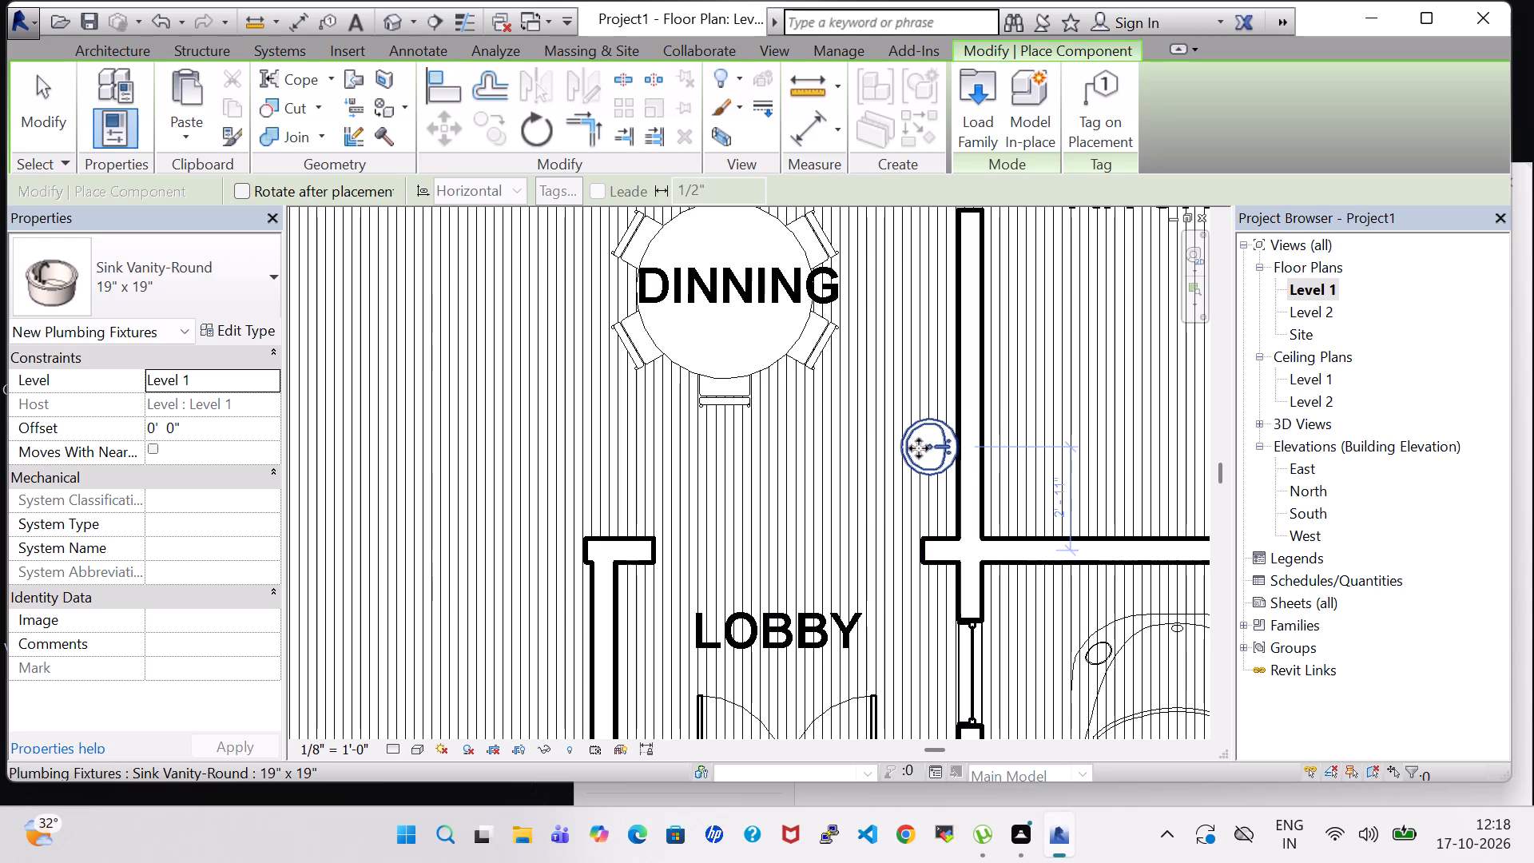
key(Escape)
Set the dining area's round sink offset to 2' 0".
click(930, 438)
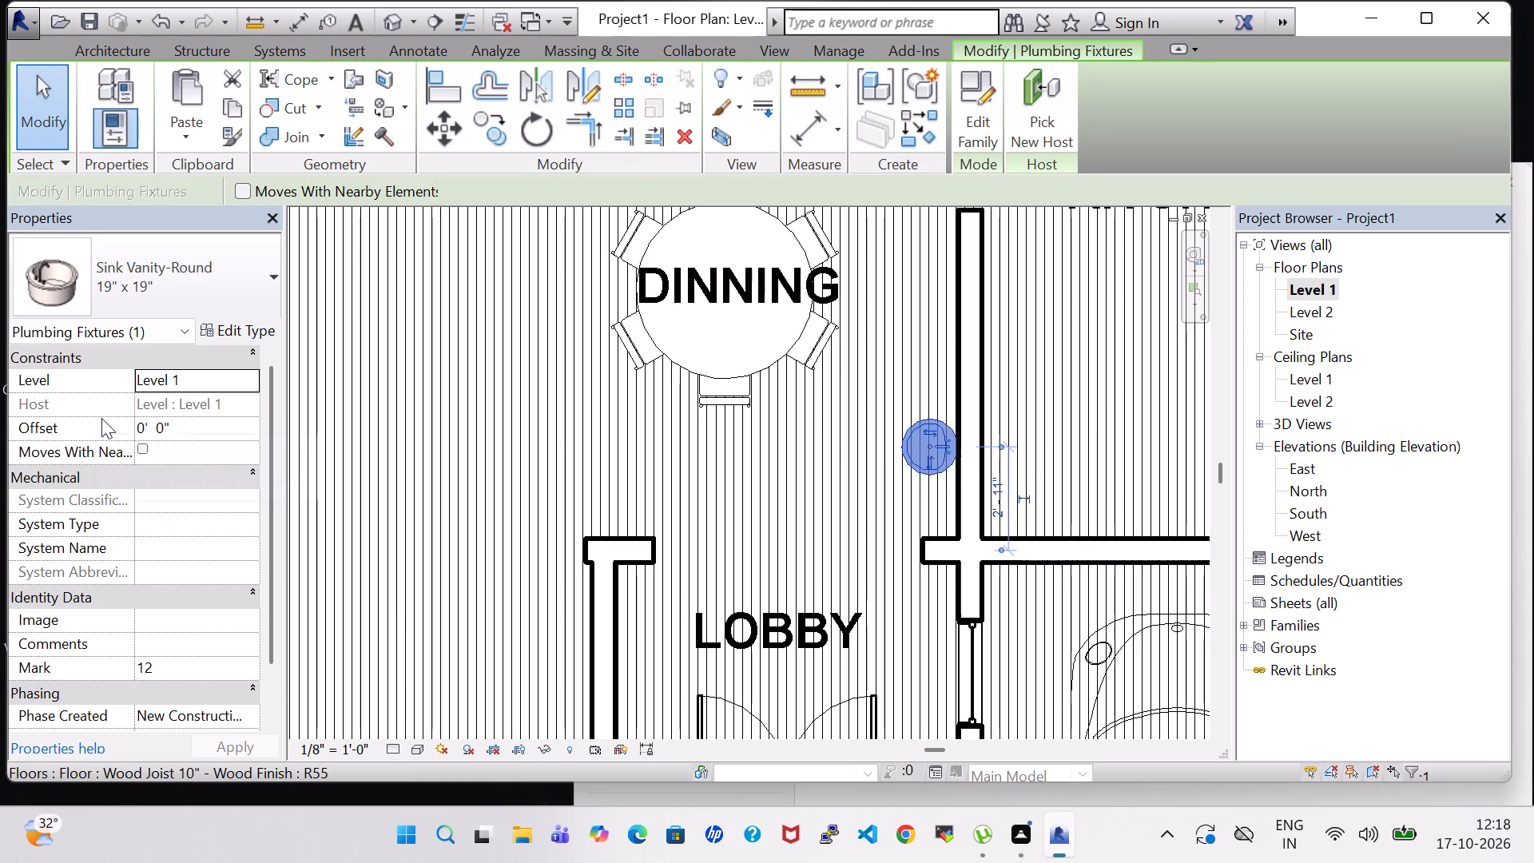
click(145, 431)
key(BackSpace)
key(2)
key(Return)
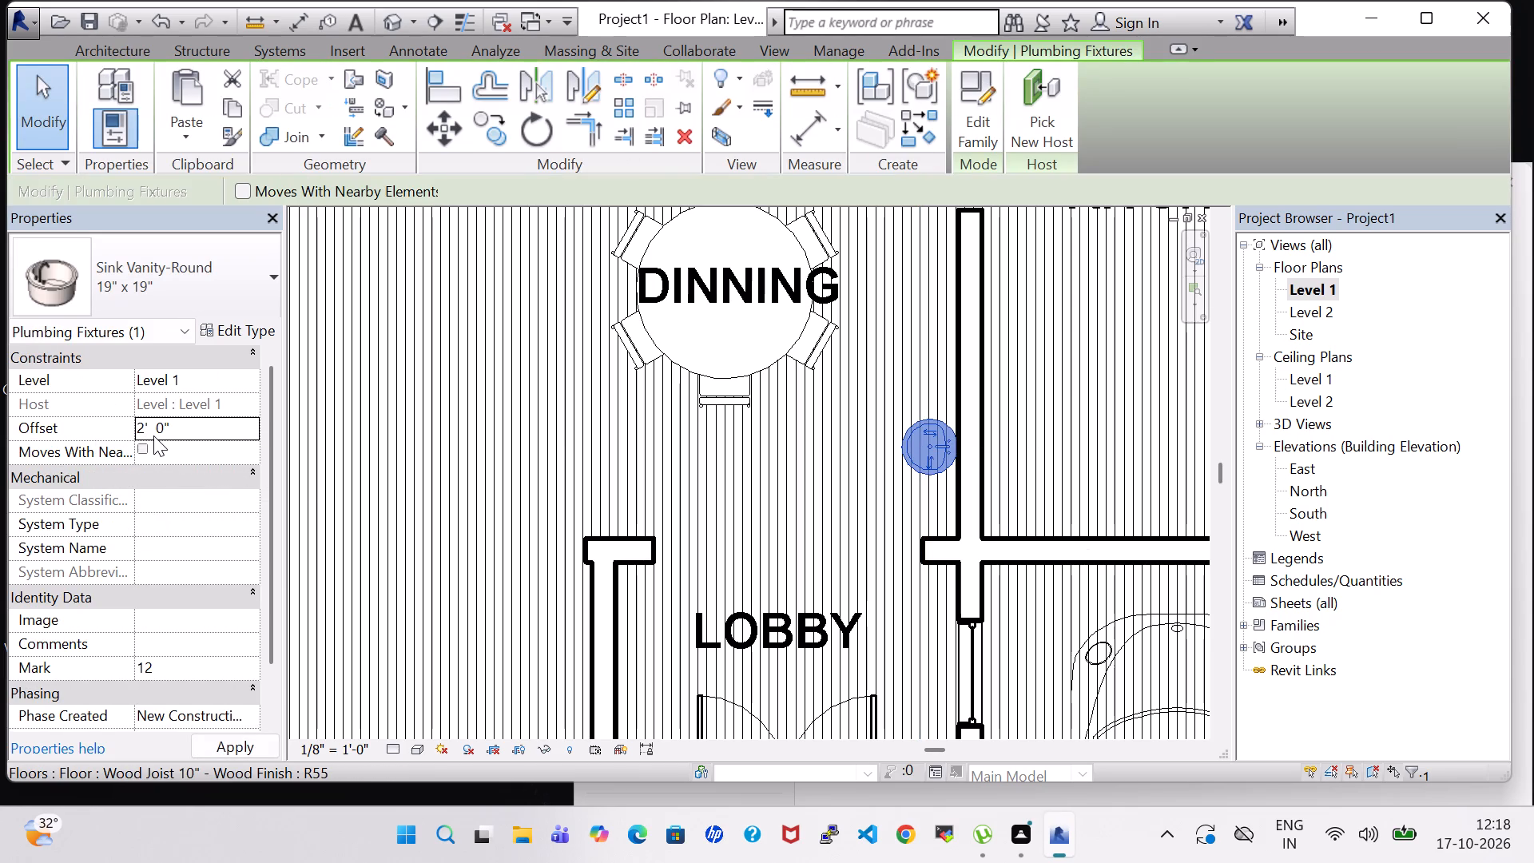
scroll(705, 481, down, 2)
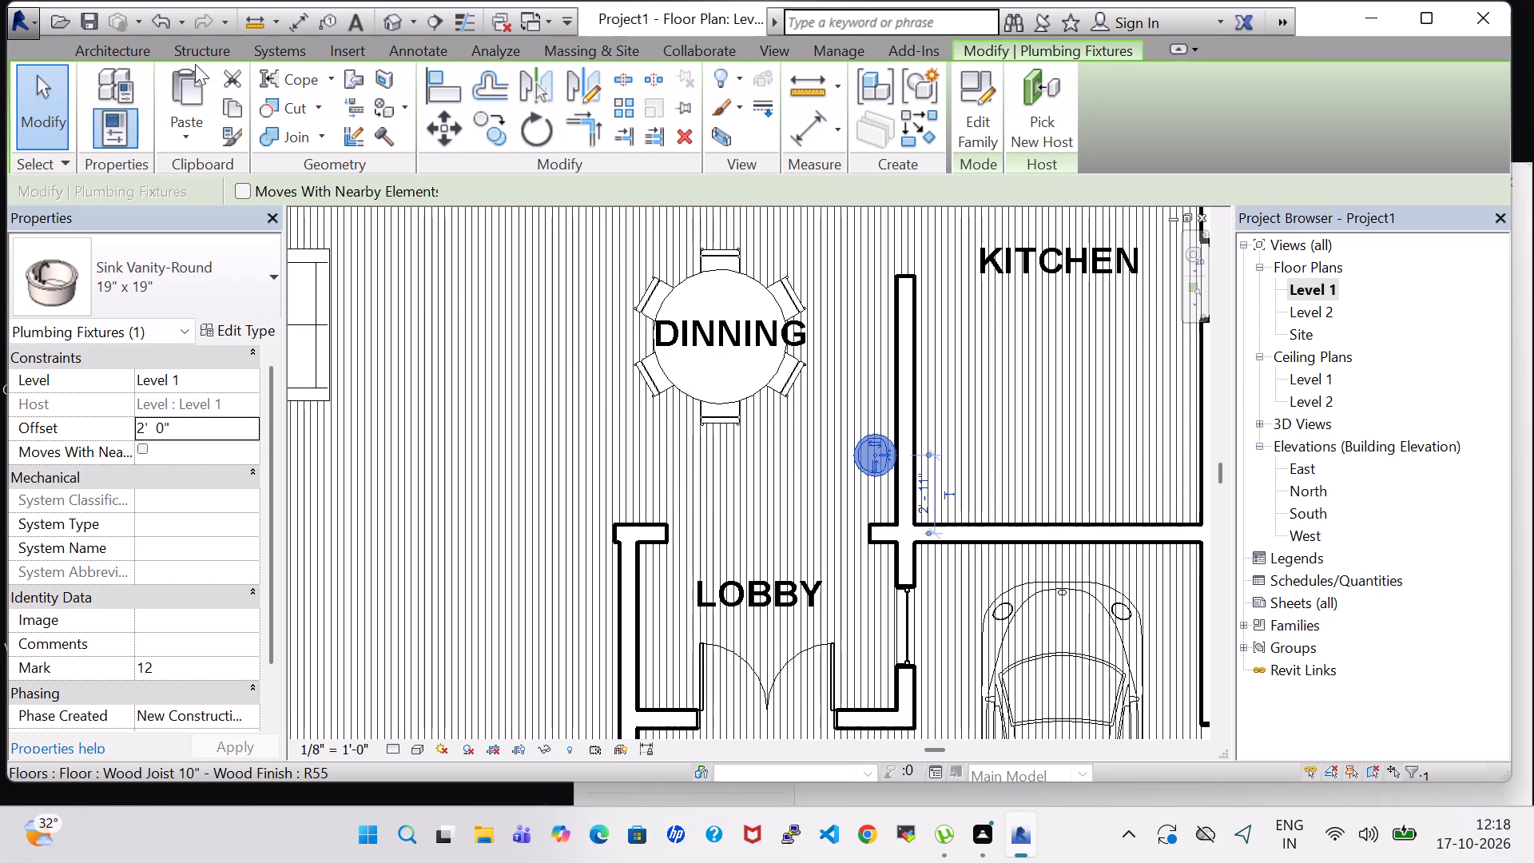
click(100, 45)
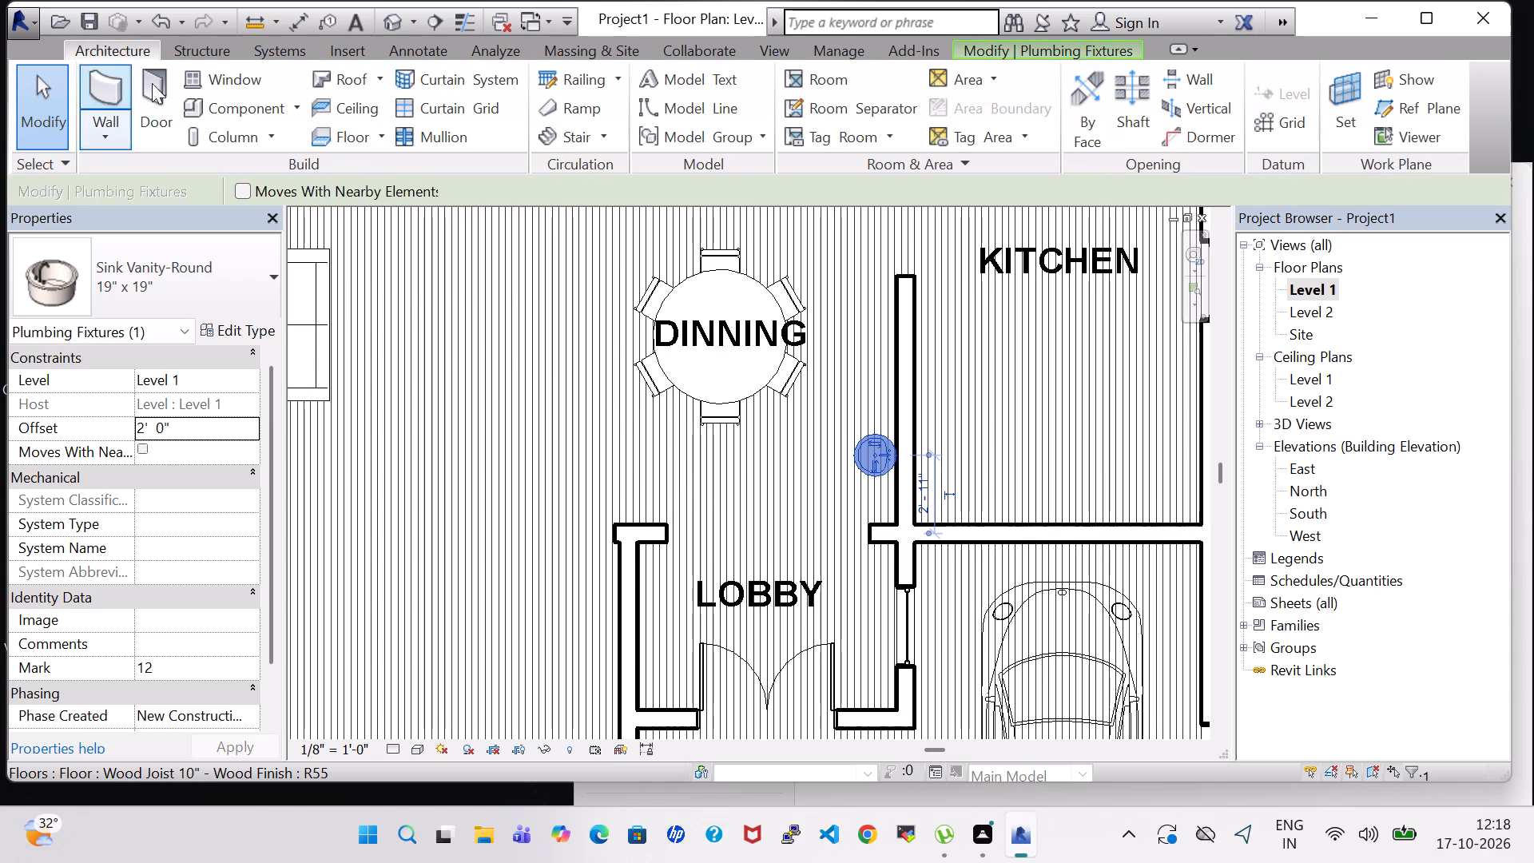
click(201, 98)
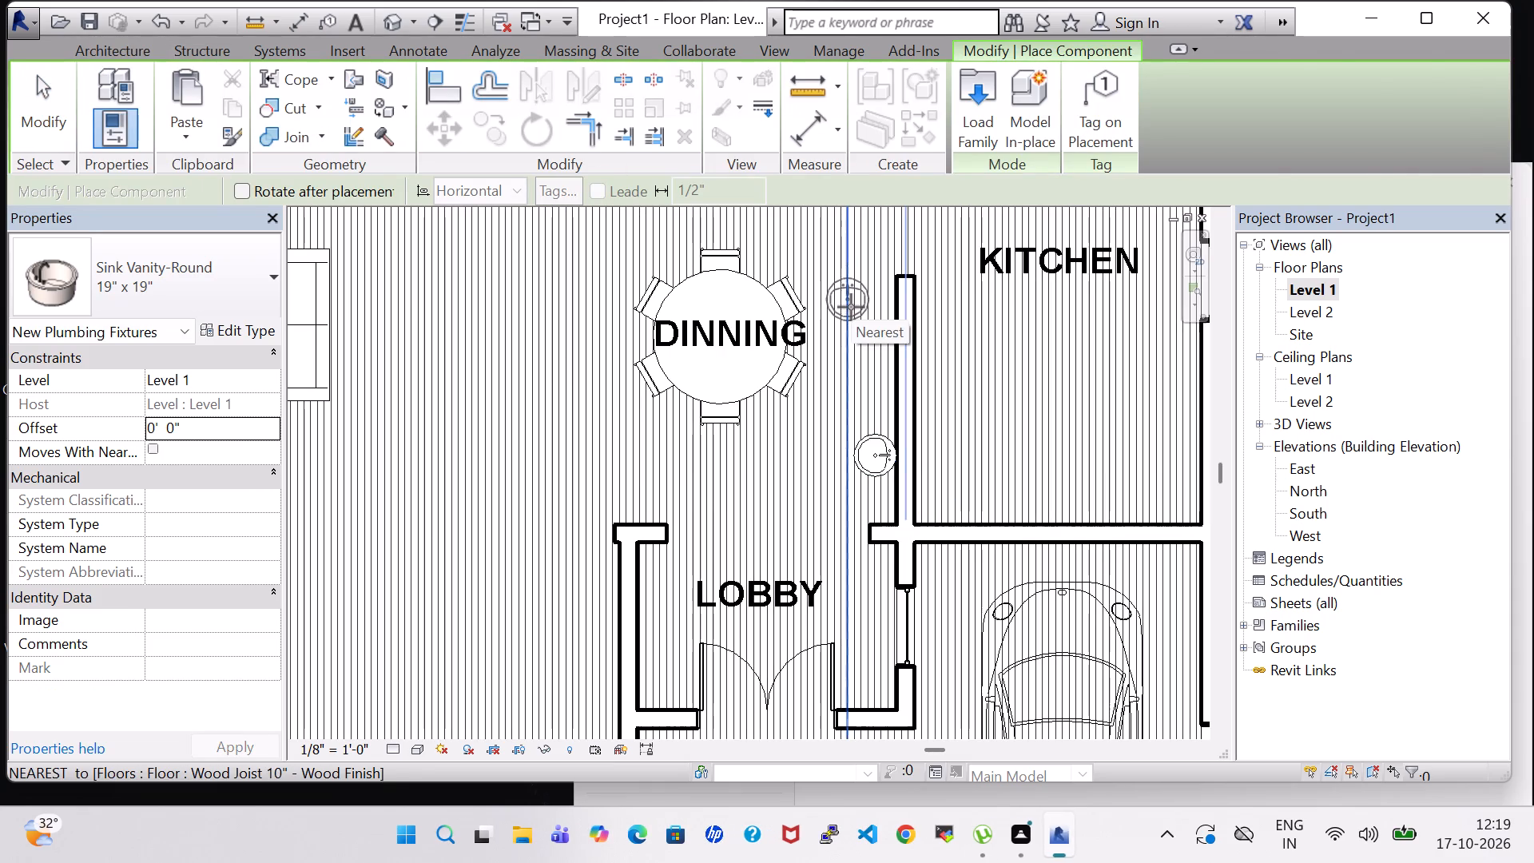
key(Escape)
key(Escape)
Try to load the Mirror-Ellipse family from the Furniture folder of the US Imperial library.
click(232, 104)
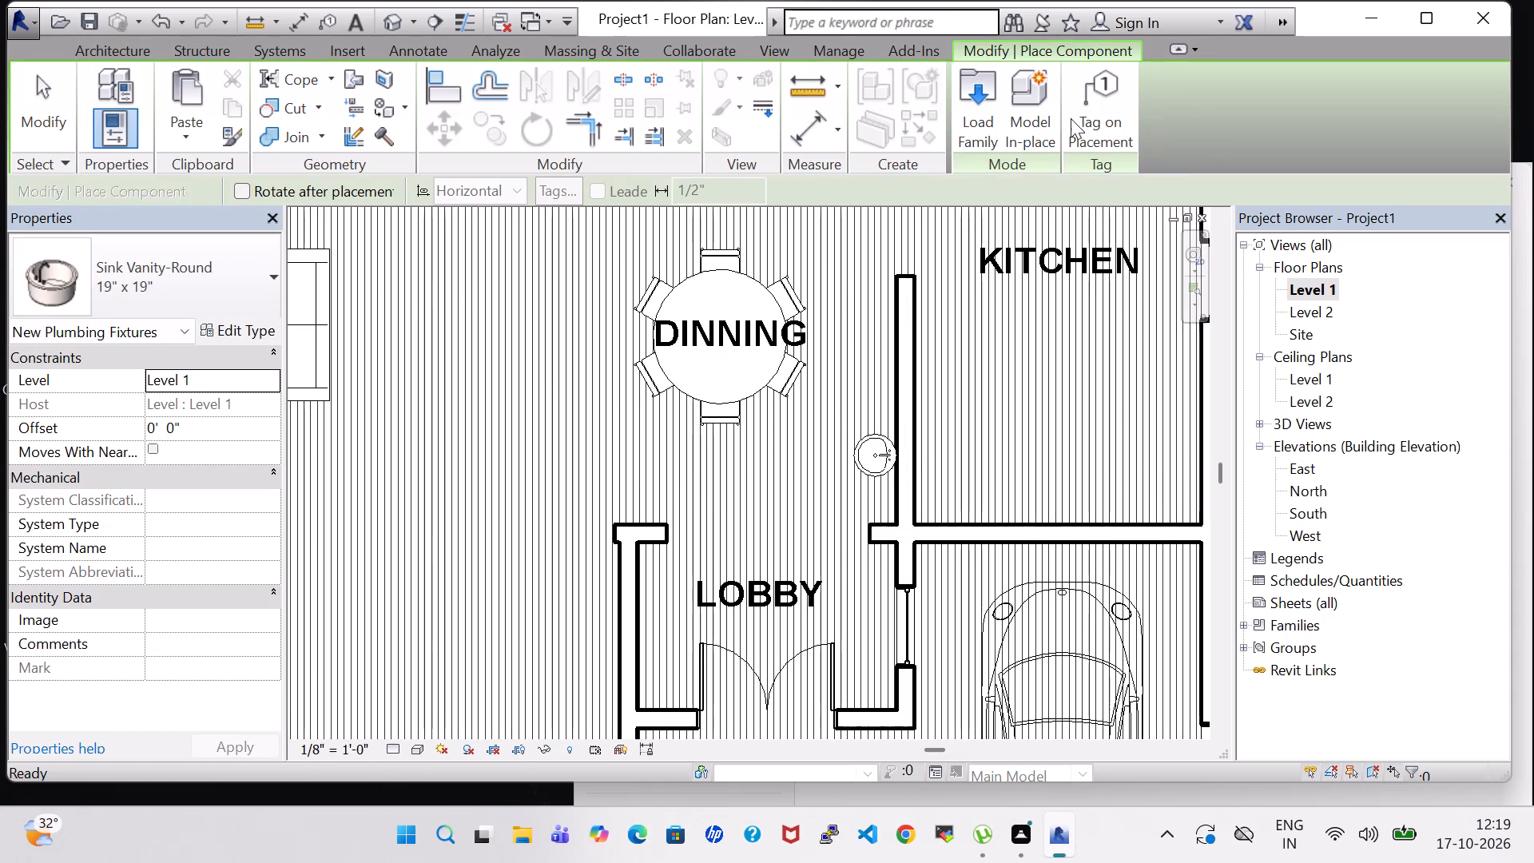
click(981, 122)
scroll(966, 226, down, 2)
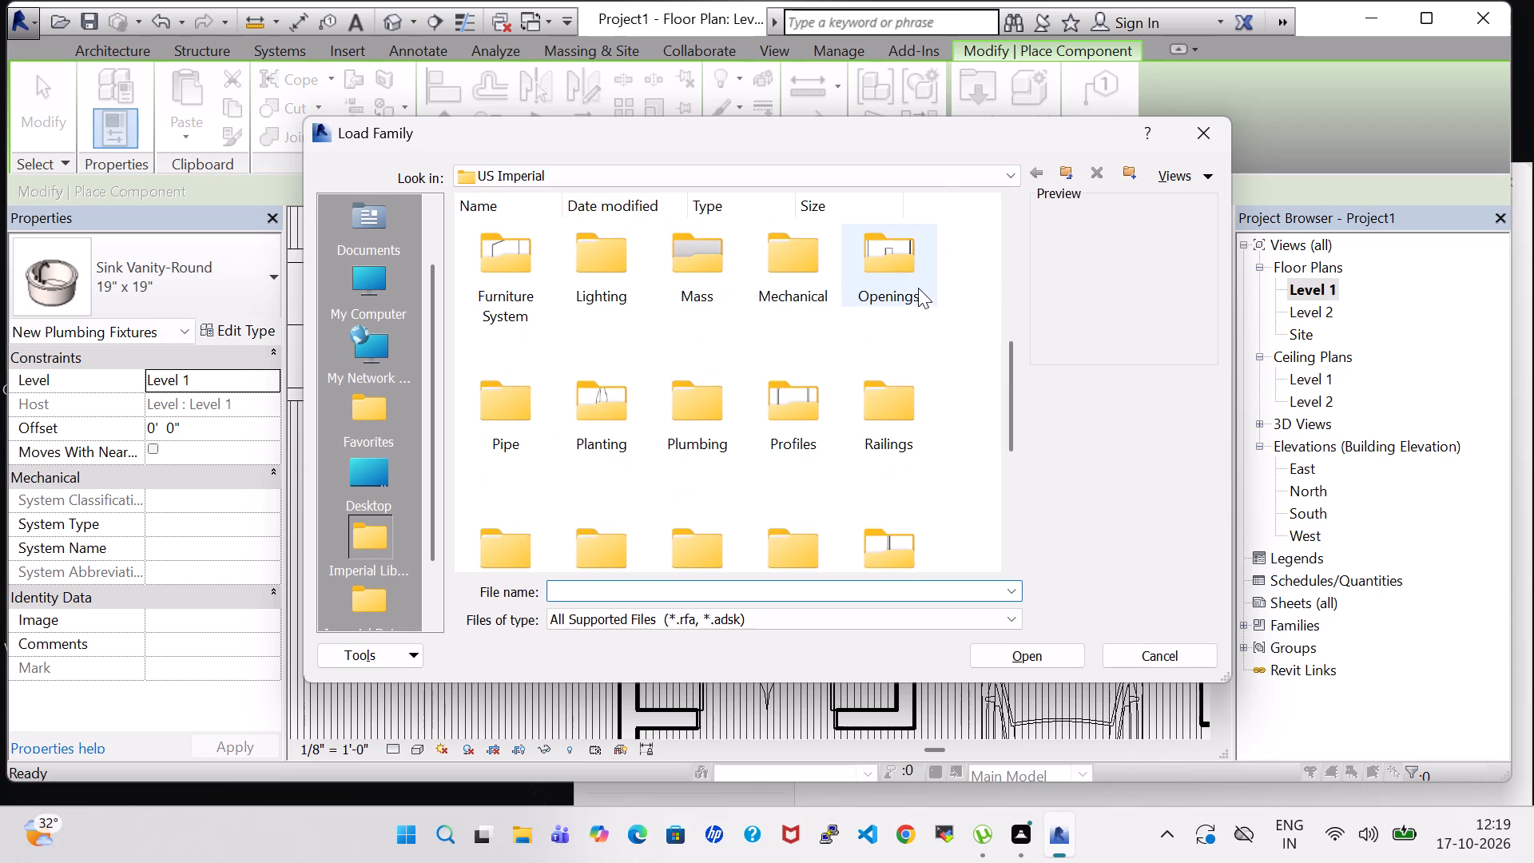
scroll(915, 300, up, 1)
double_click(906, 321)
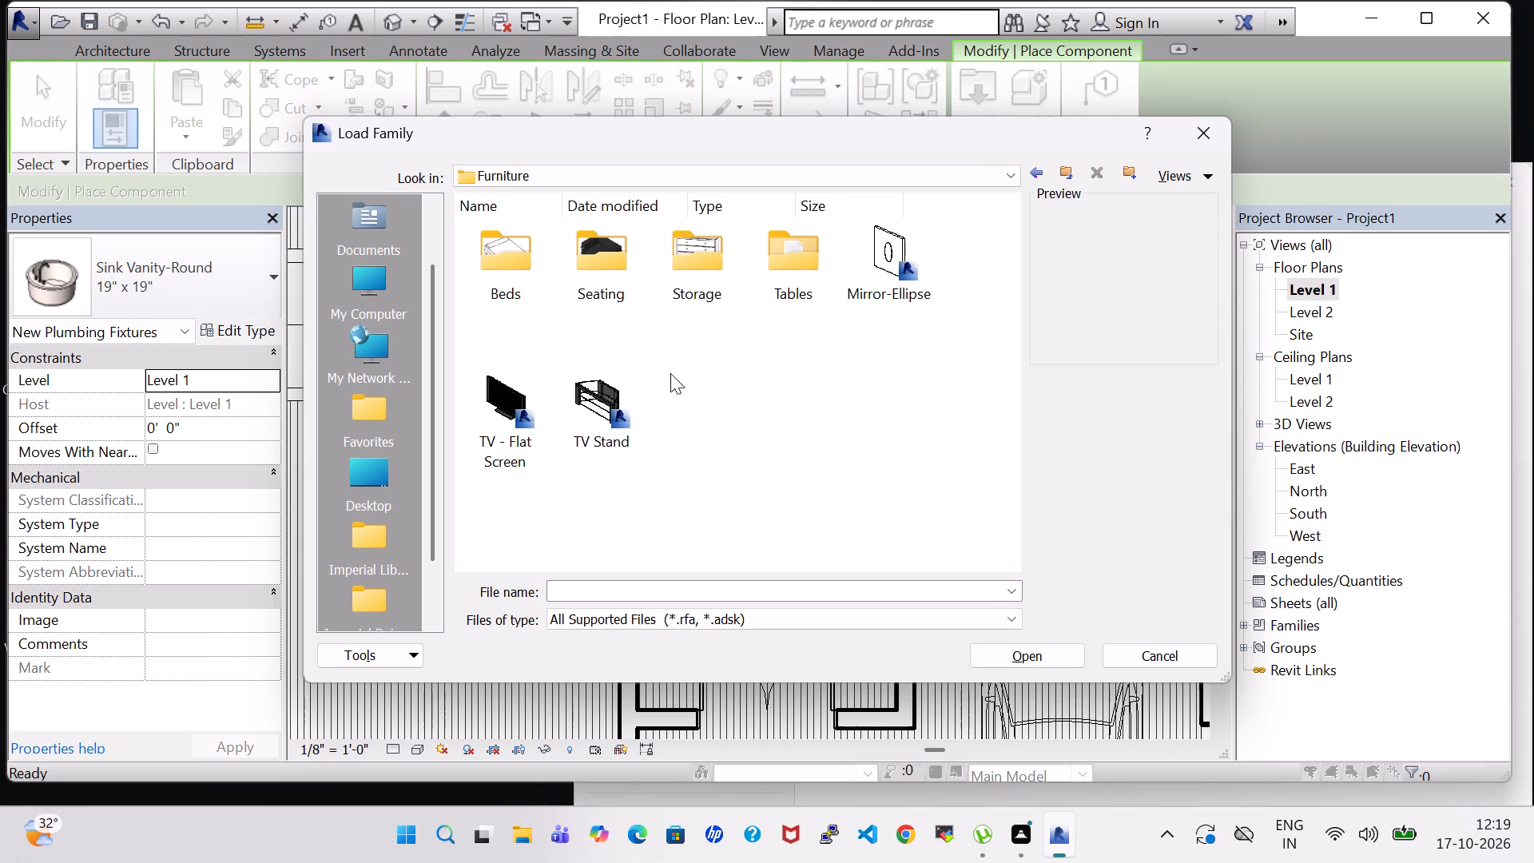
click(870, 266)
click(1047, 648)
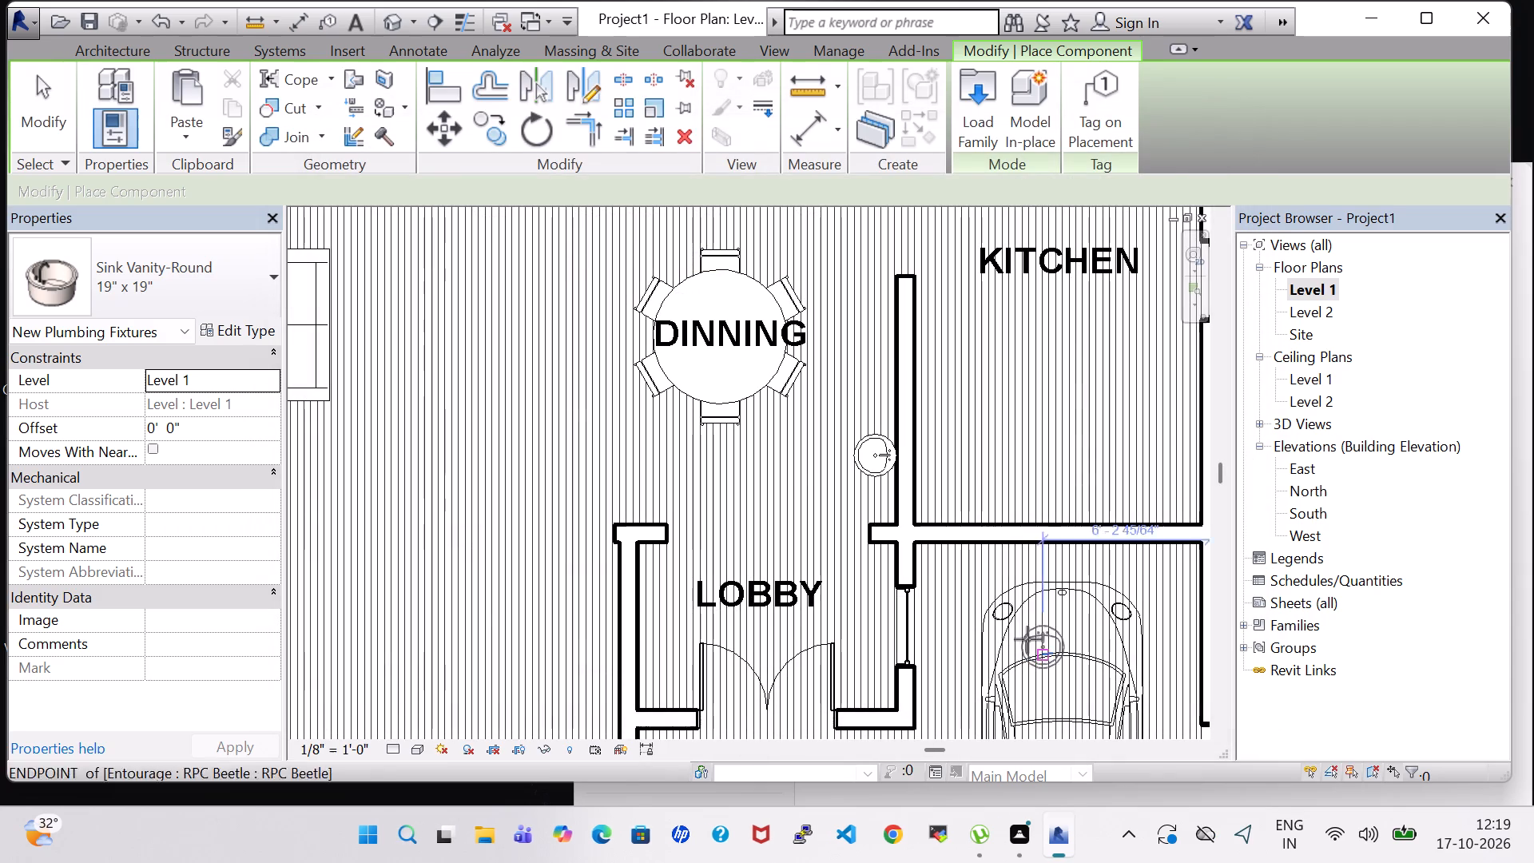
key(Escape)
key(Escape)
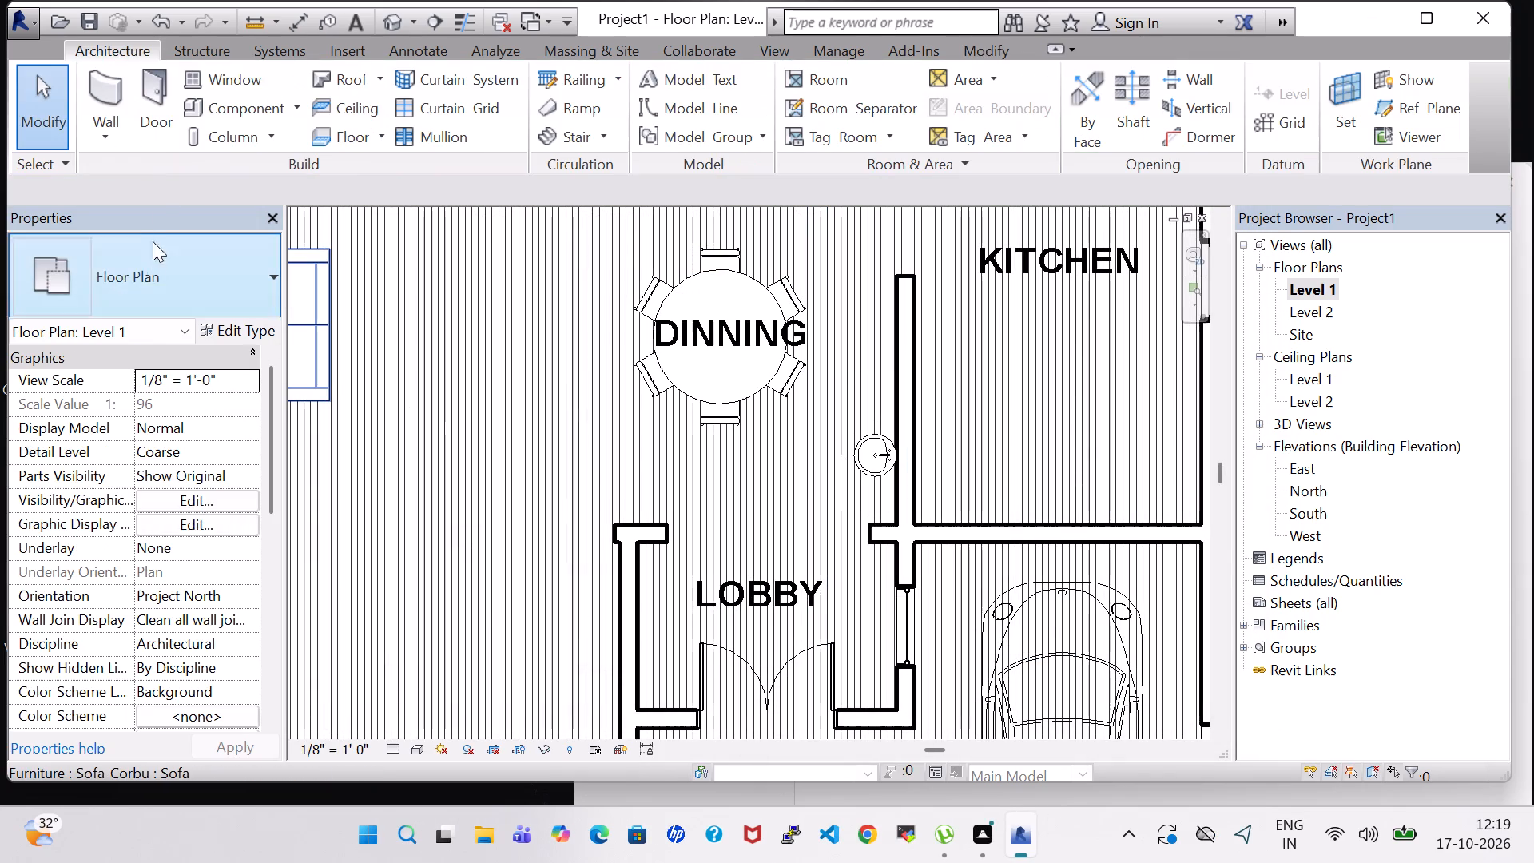
Place a 24" x 48" Mirror-Ellipse on the dining side of the kitchen wall, directly behind the round sink.
click(224, 104)
click(214, 282)
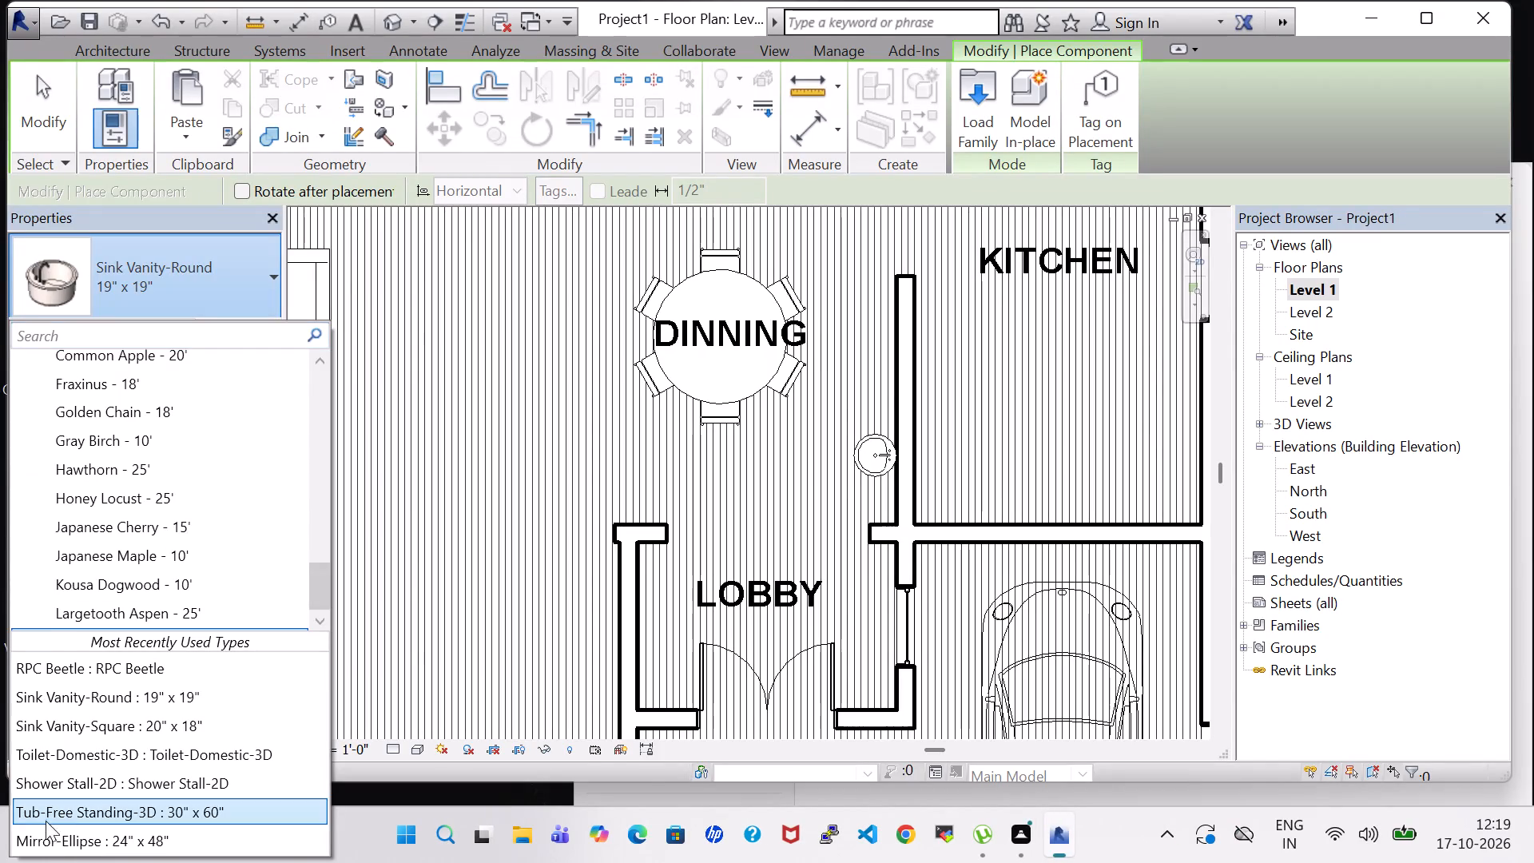
click(50, 845)
scroll(828, 491, up, 6)
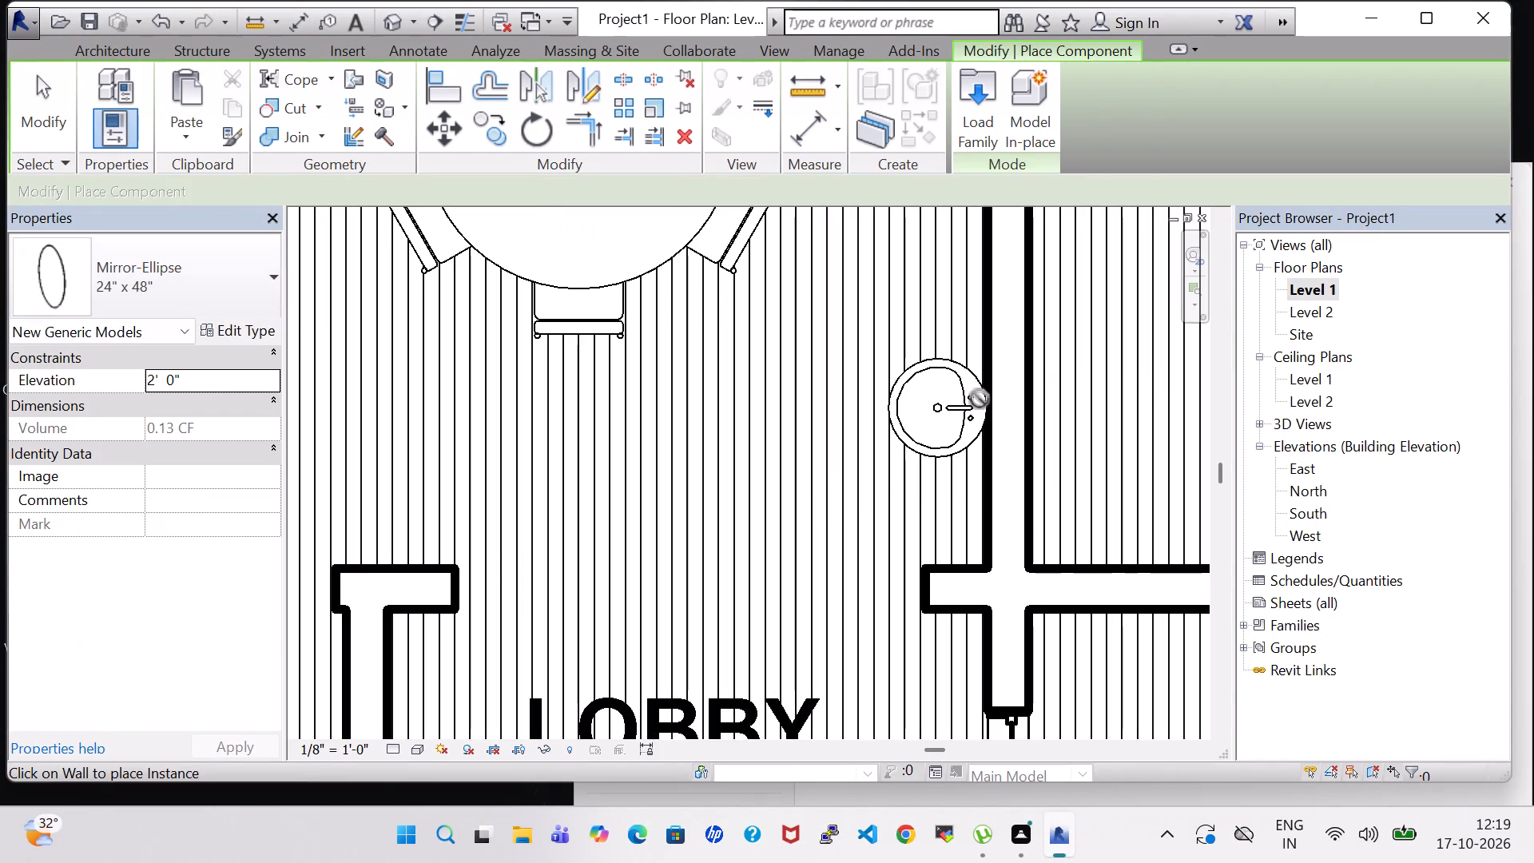
click(995, 403)
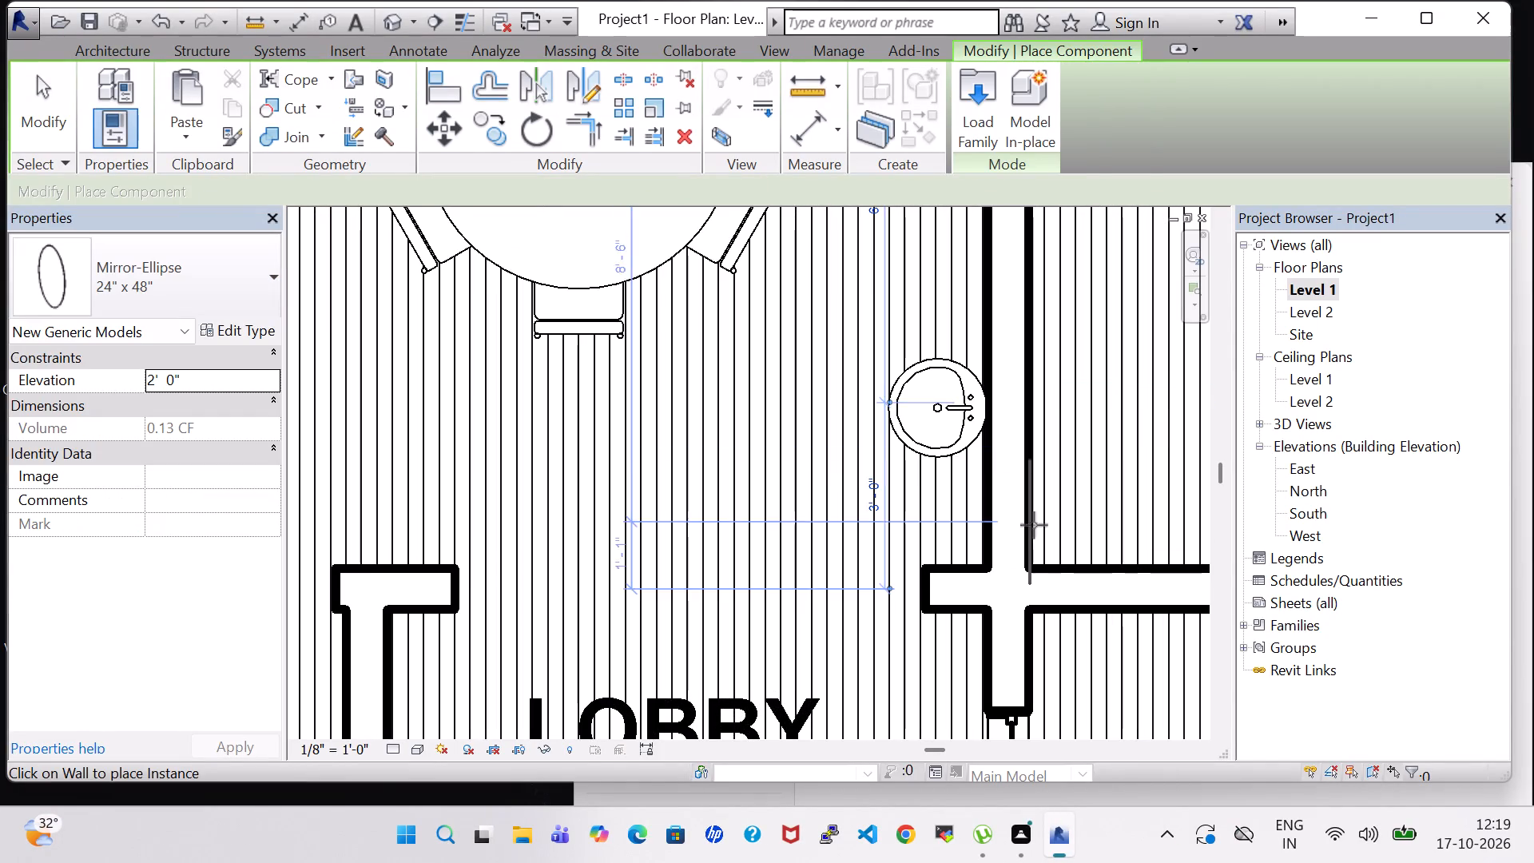
key(Escape)
key(Escape)
Nudge the round sink slightly away from the kitchen wall toward the dining area.
click(924, 439)
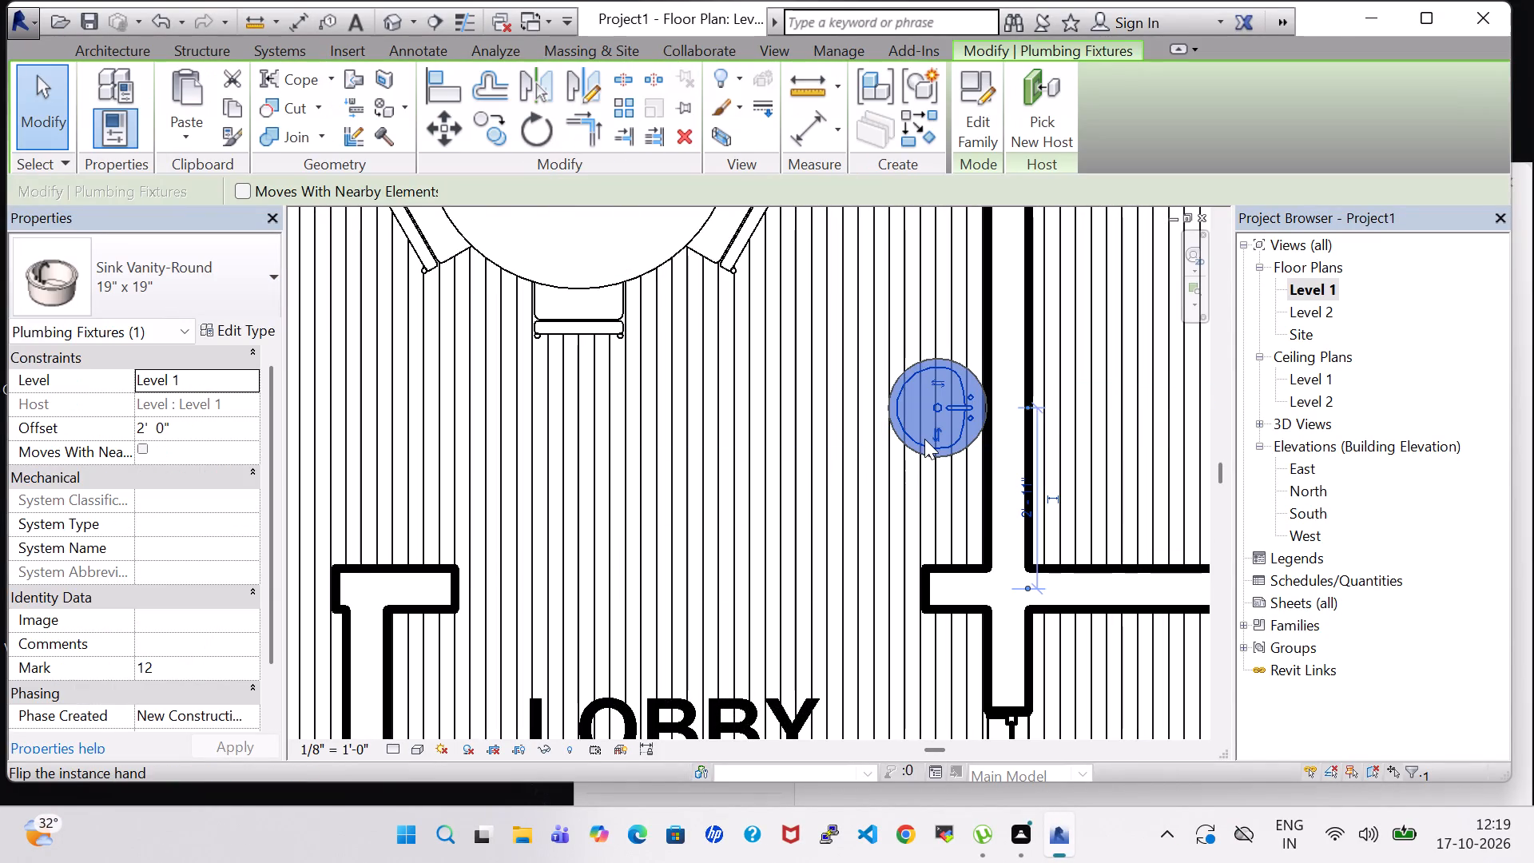
key(Left)
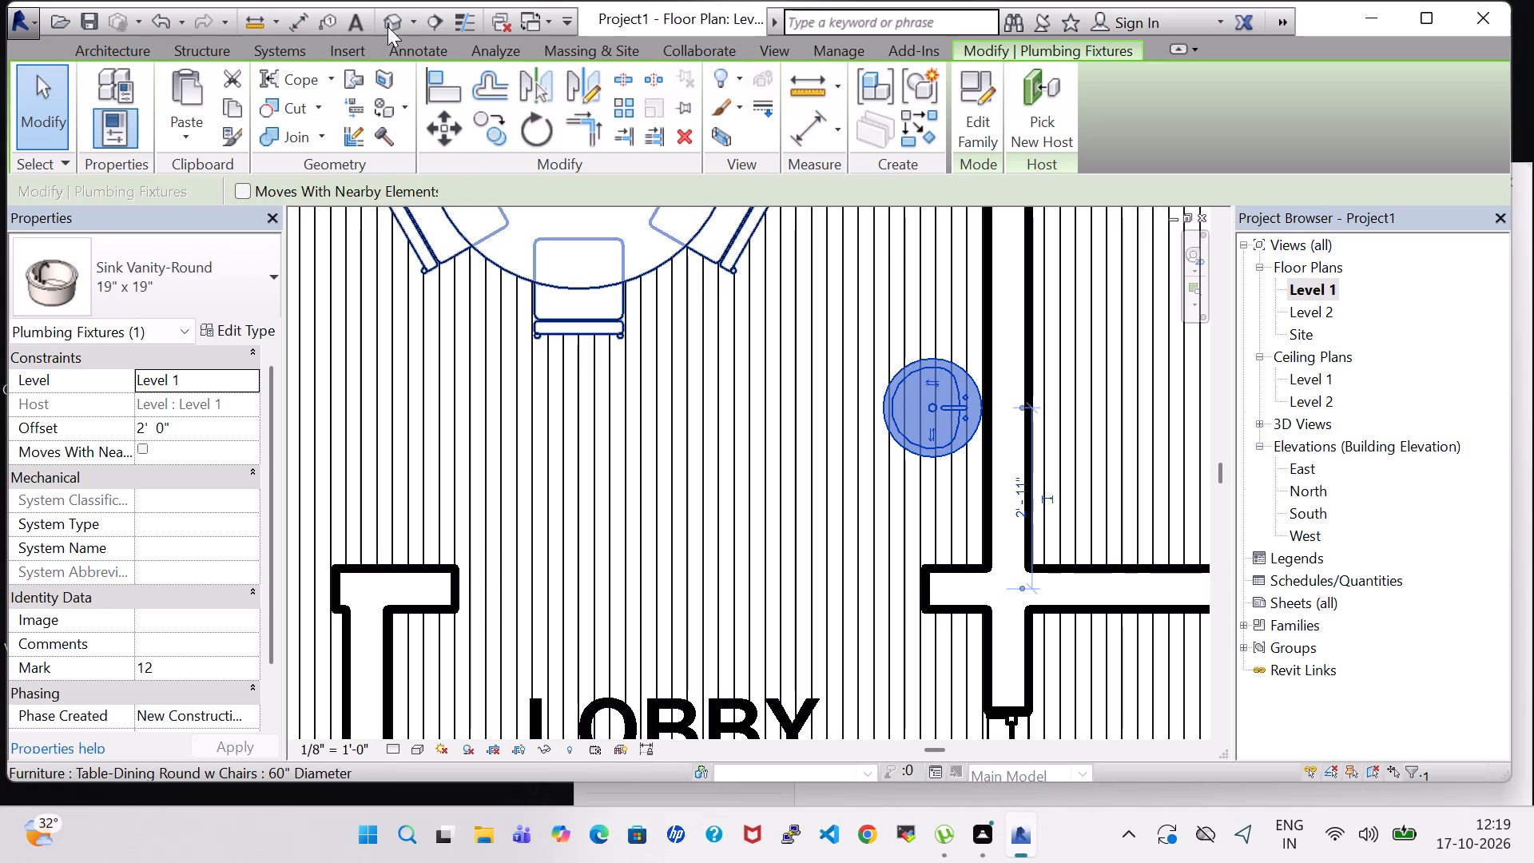
In the 3D view, raise the elliptical mirror above the dining area's round sink to an elevation of about 4' 4".
click(388, 20)
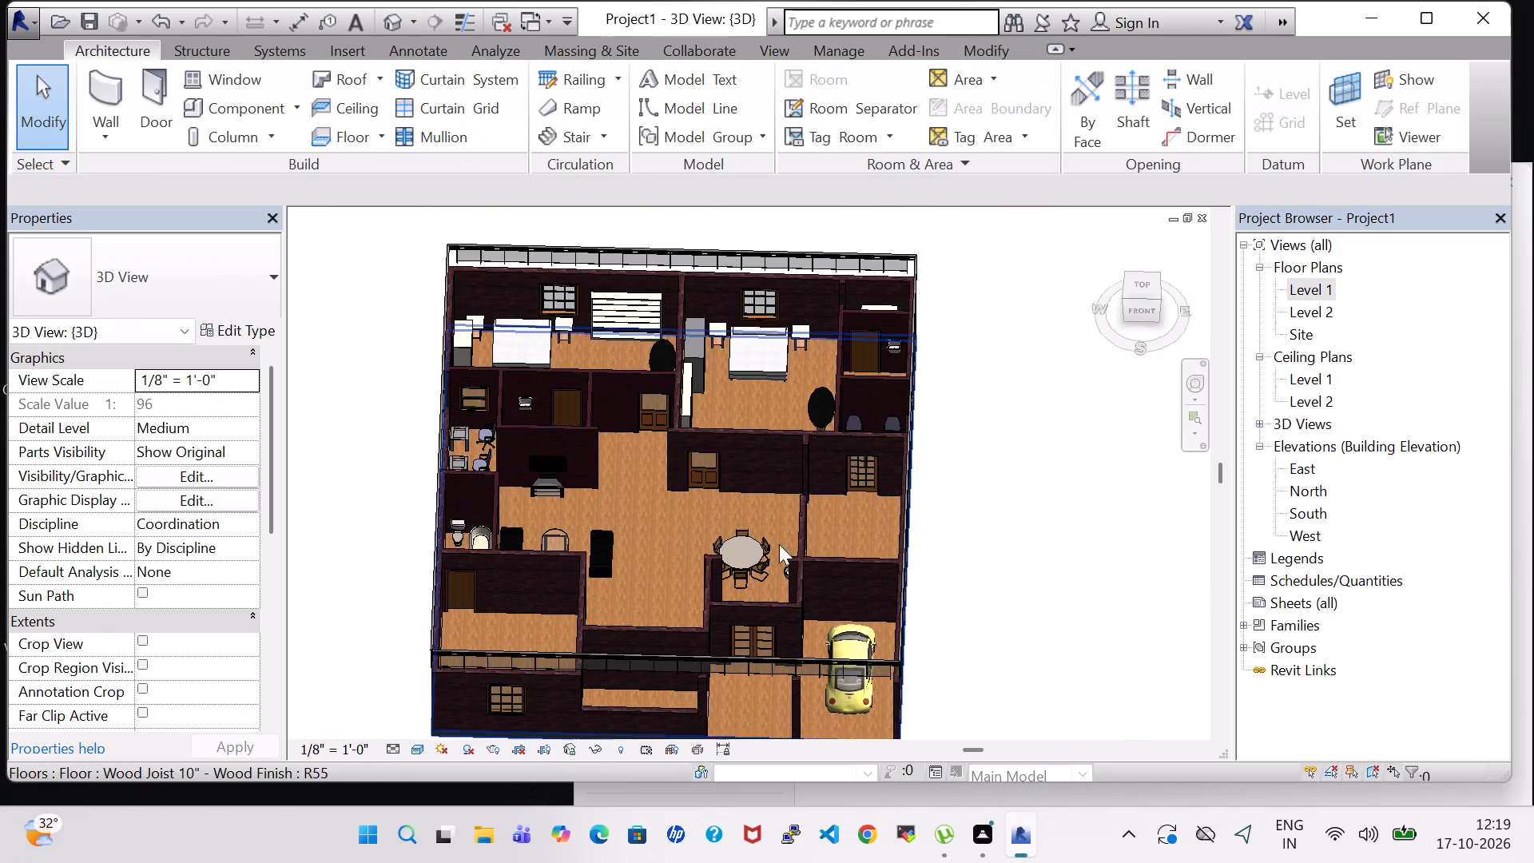
shift+middle_drag(676, 534, 878, 530)
middle_drag(865, 526, 949, 527)
middle_drag(845, 475, 1236, 748)
scroll(1110, 696, up, 3)
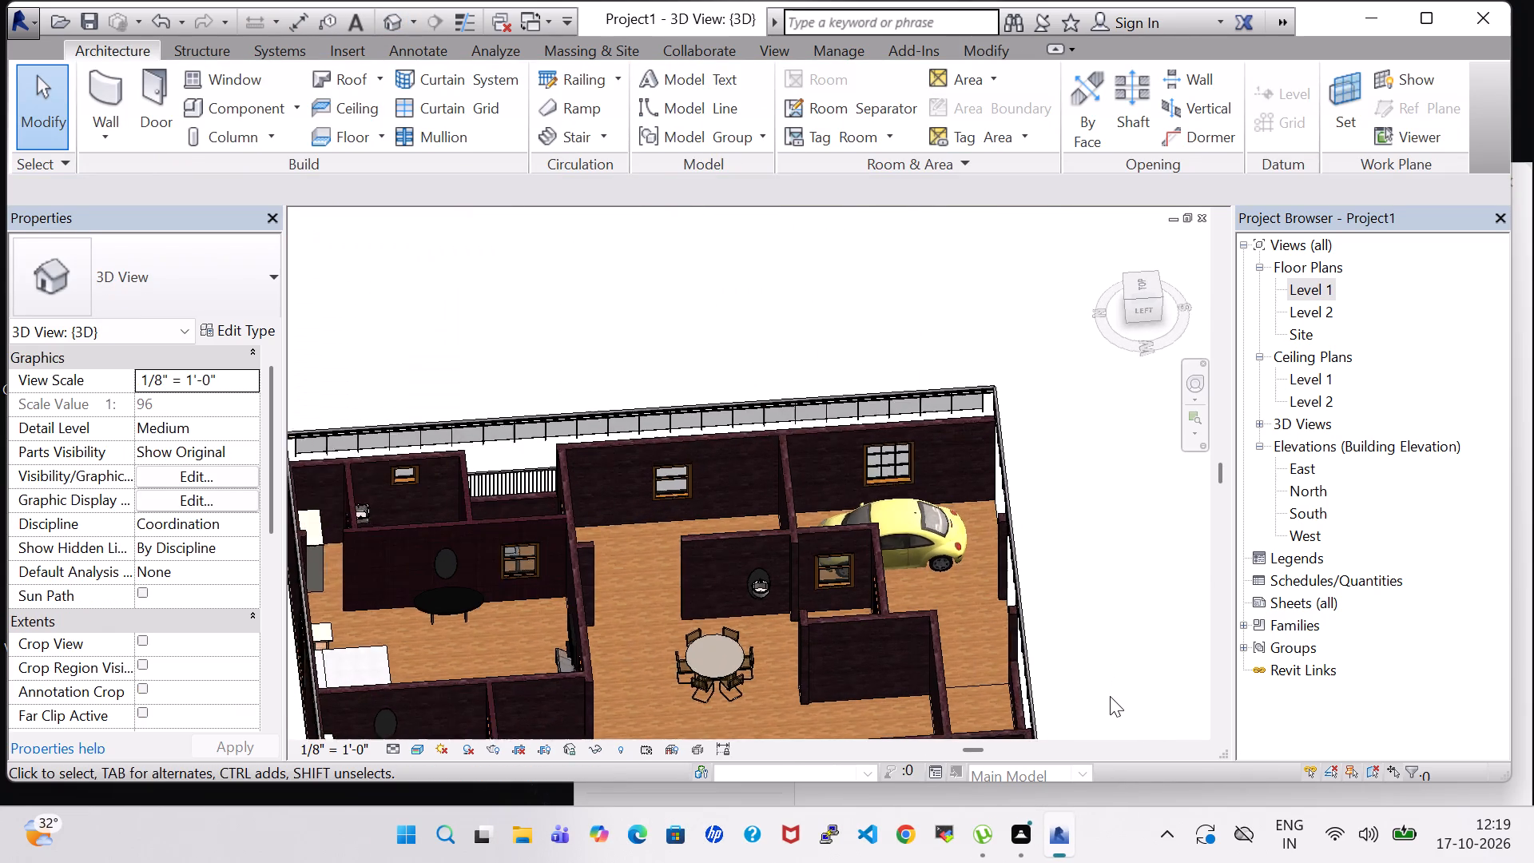
middle_drag(1078, 681, 1072, 631)
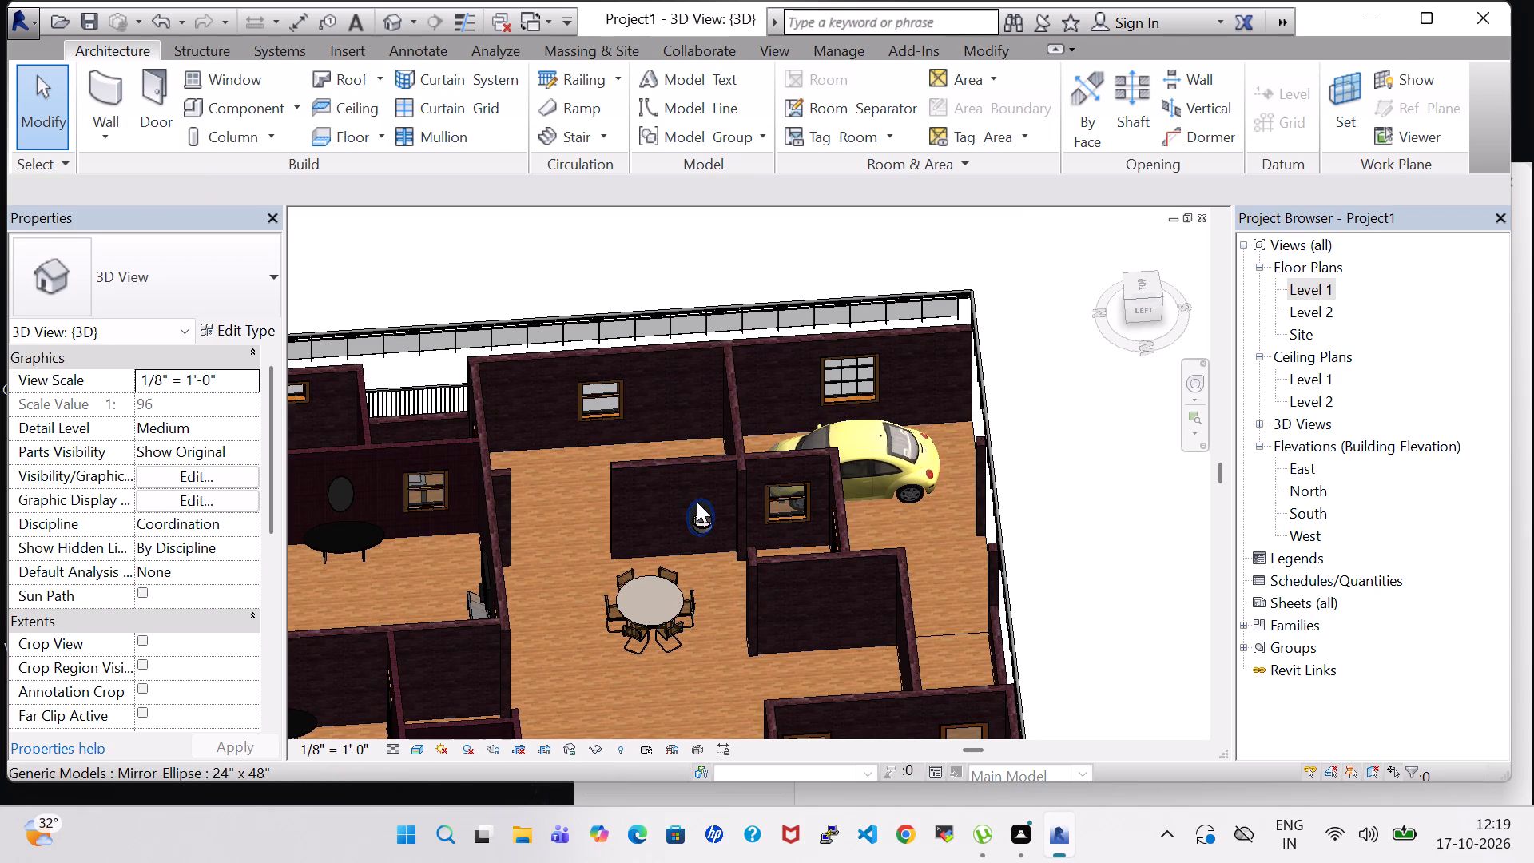
click(697, 502)
key(Up)
key(Up)
key(Up)
key(Up)
key(Up)
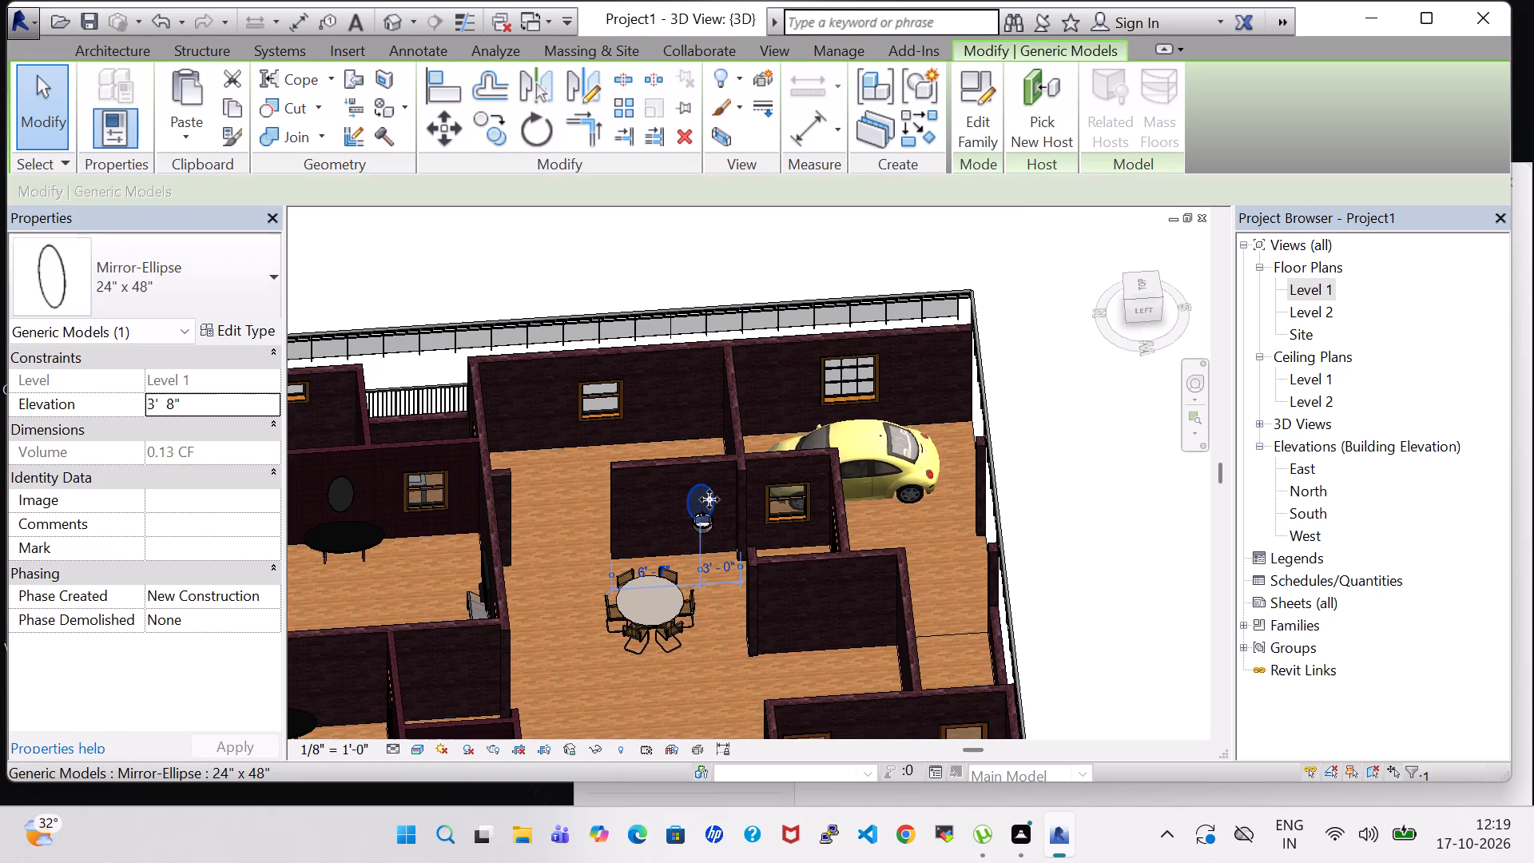
key(Up)
key(Up)
key(Up)
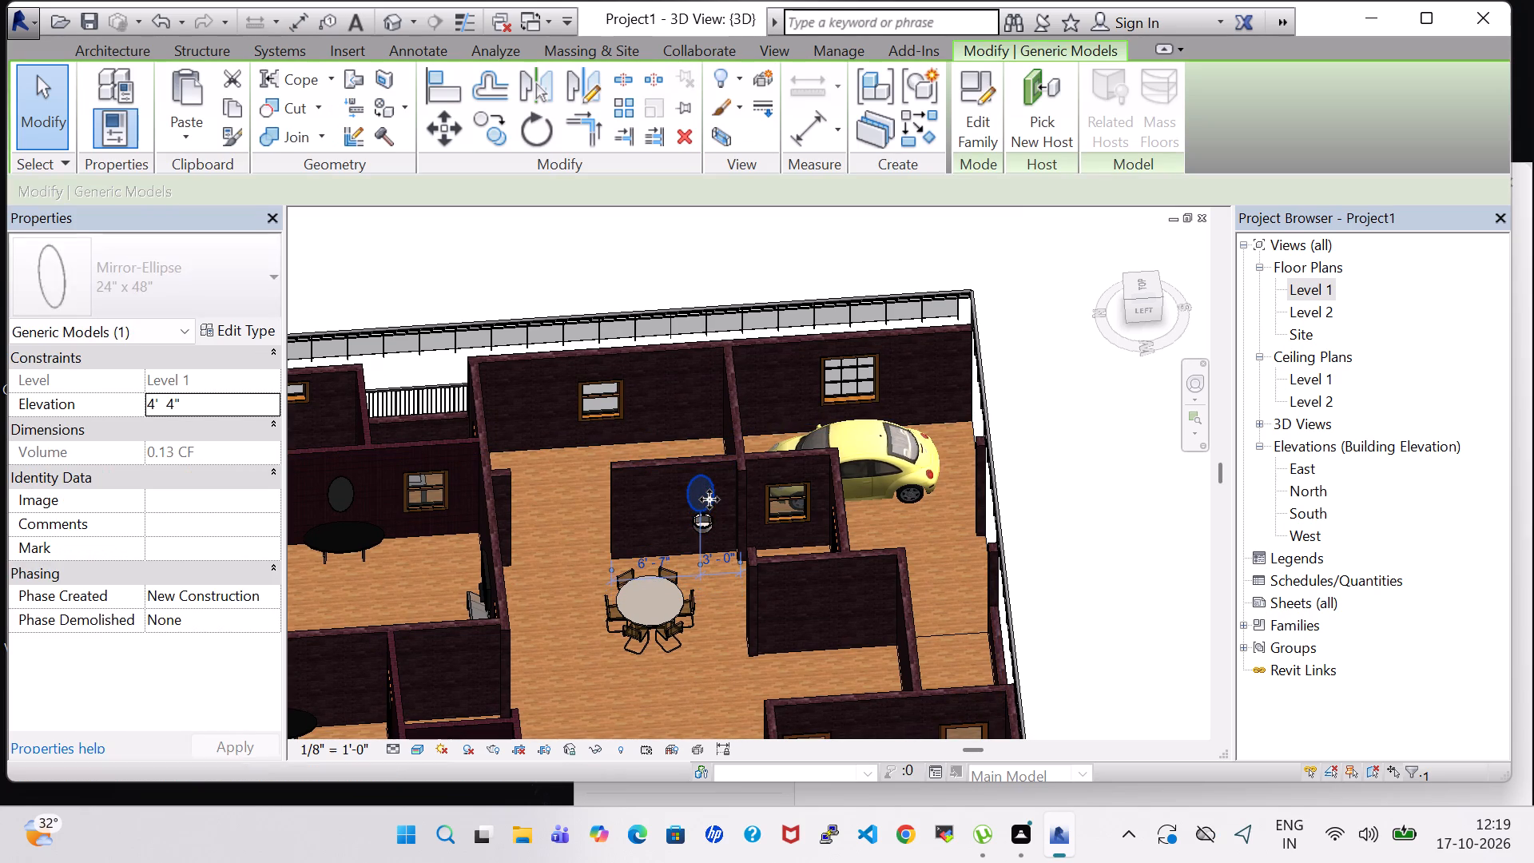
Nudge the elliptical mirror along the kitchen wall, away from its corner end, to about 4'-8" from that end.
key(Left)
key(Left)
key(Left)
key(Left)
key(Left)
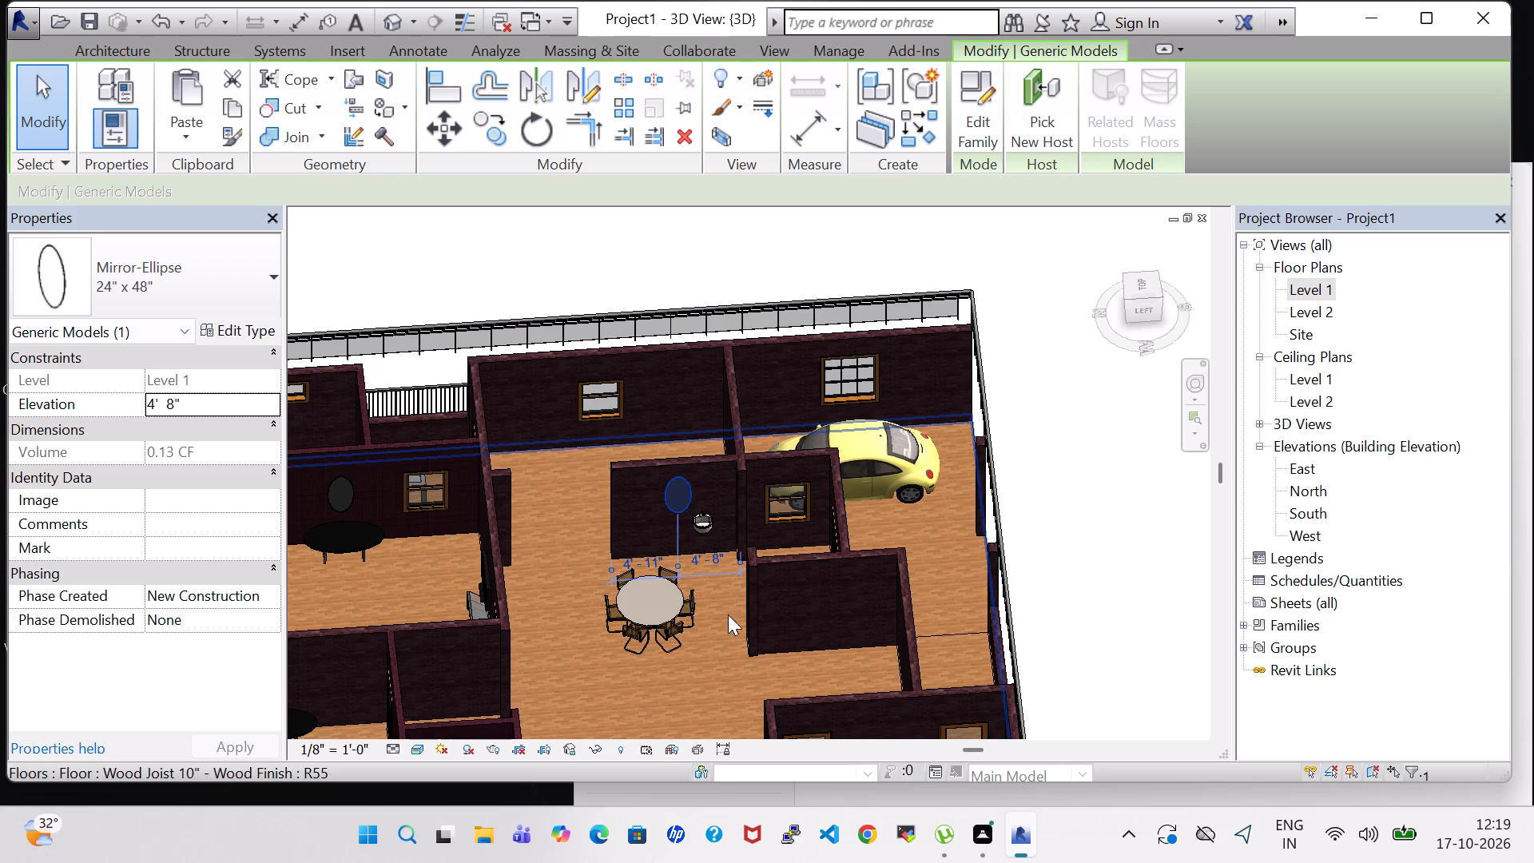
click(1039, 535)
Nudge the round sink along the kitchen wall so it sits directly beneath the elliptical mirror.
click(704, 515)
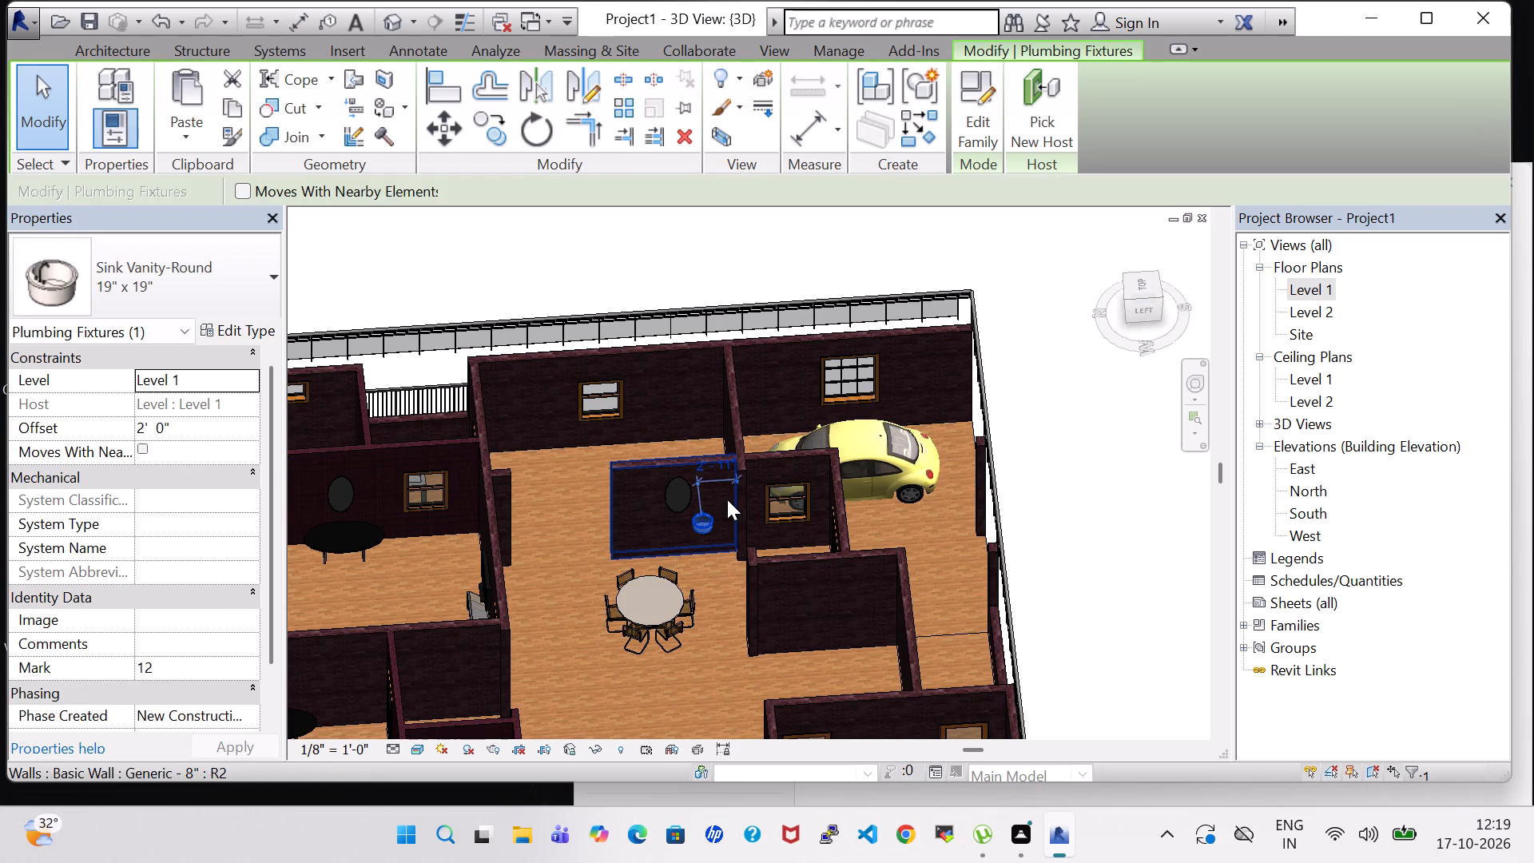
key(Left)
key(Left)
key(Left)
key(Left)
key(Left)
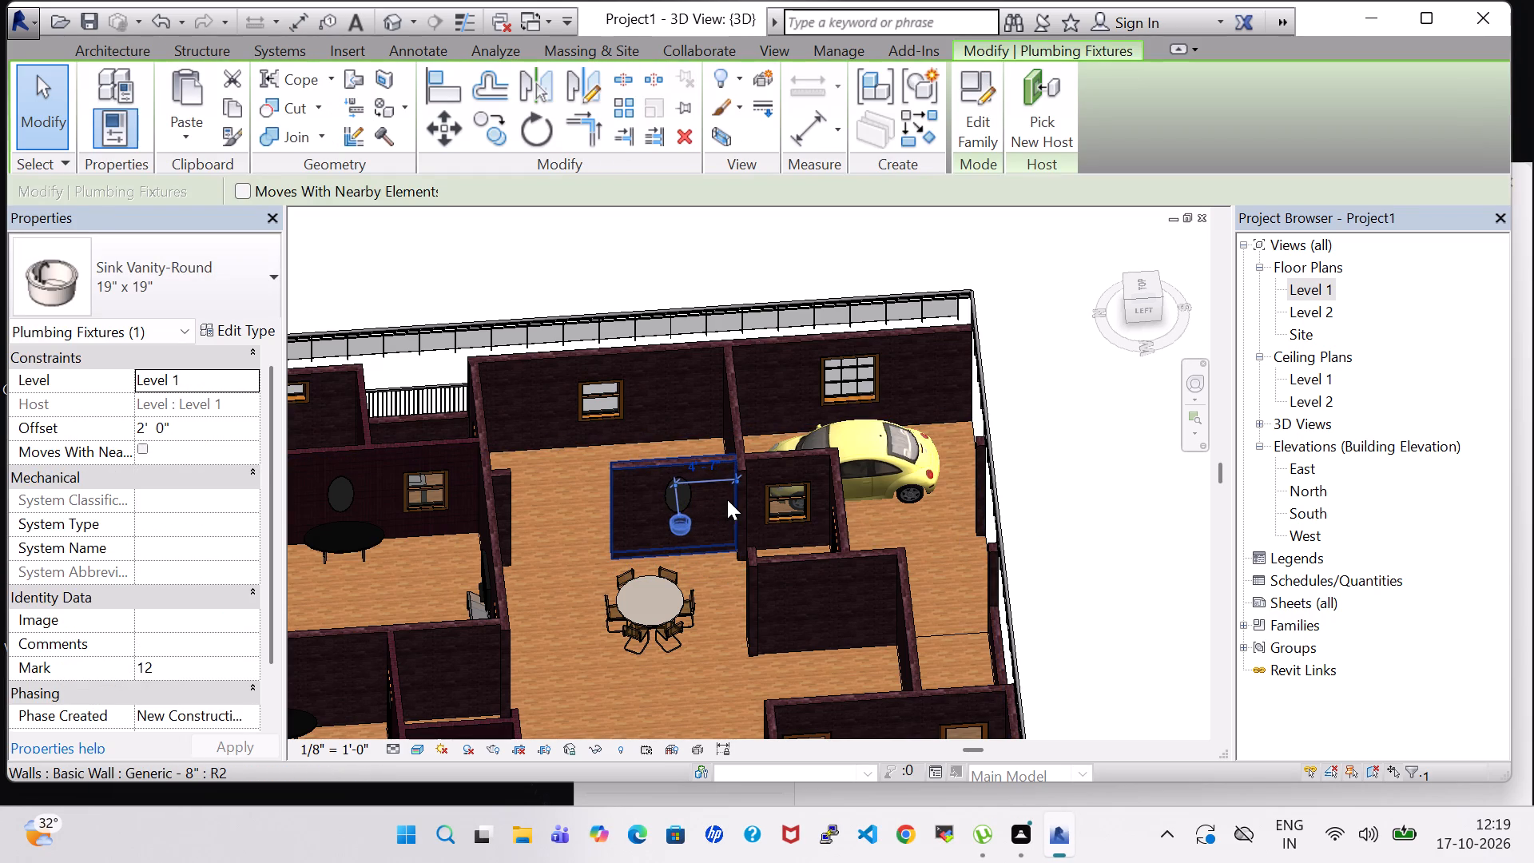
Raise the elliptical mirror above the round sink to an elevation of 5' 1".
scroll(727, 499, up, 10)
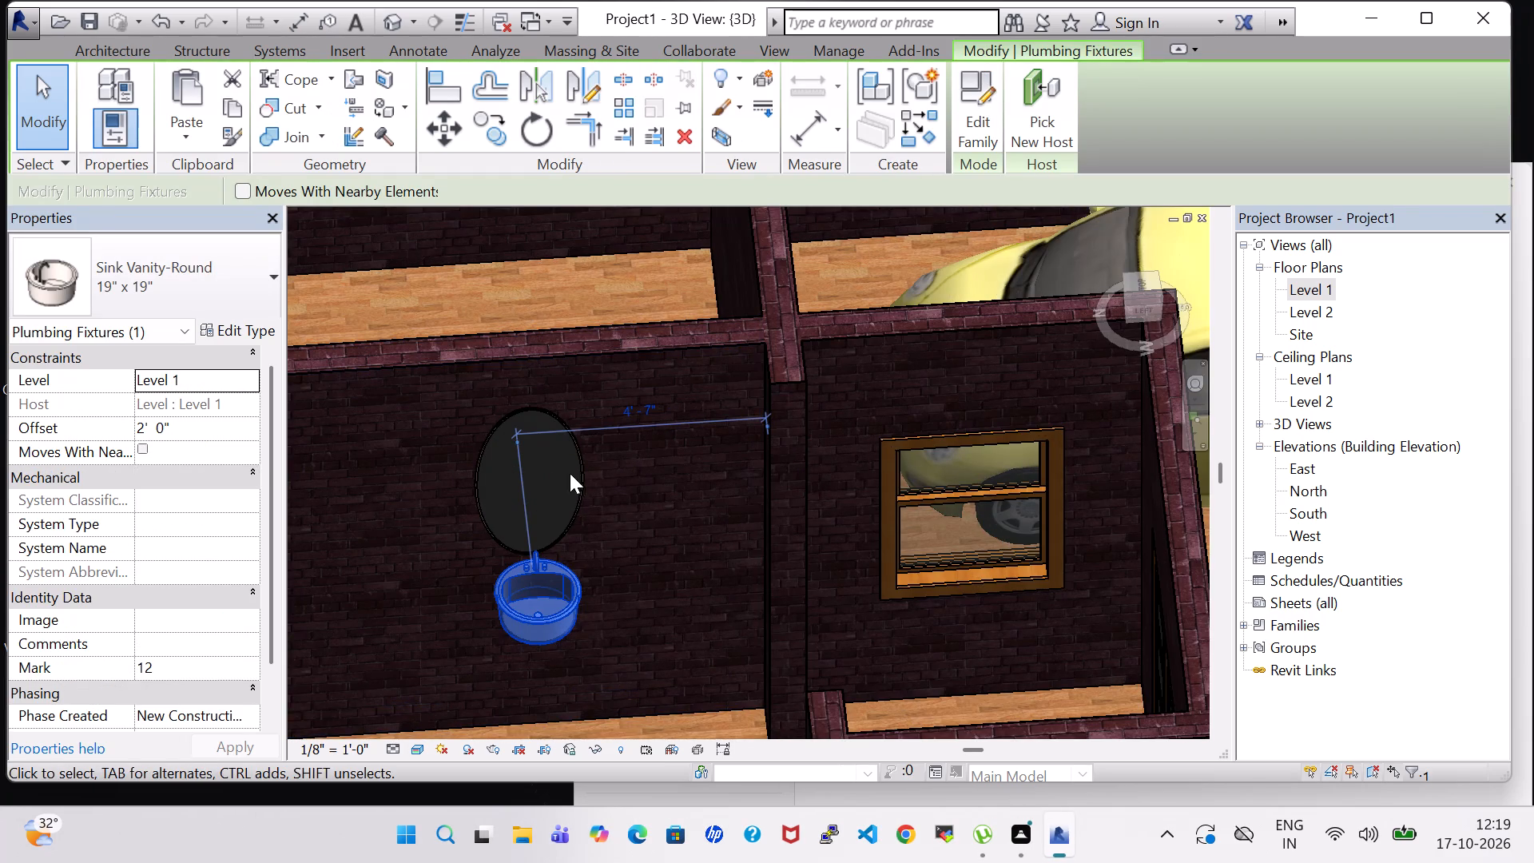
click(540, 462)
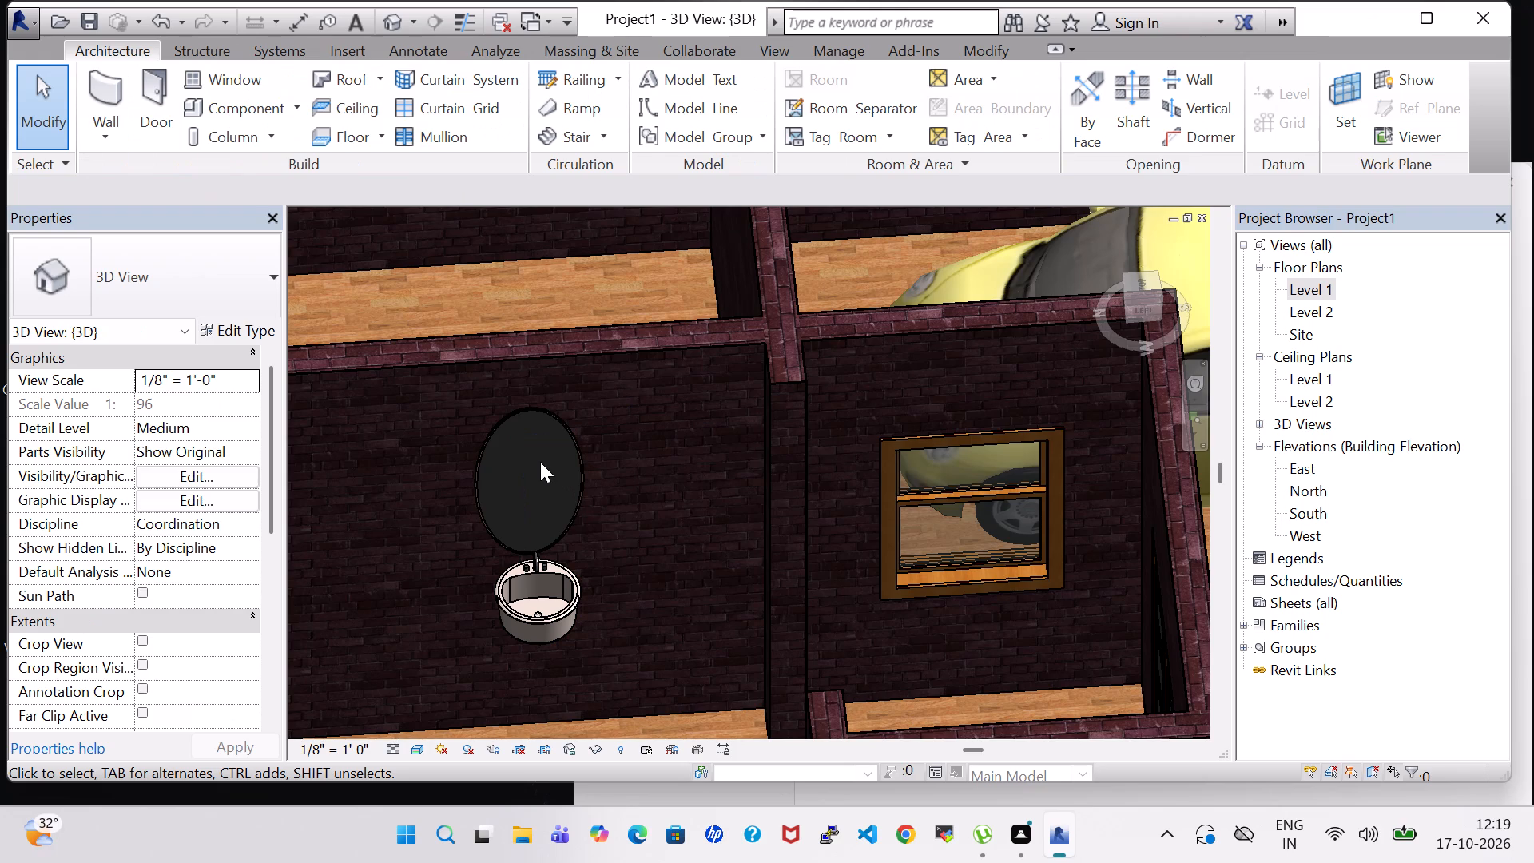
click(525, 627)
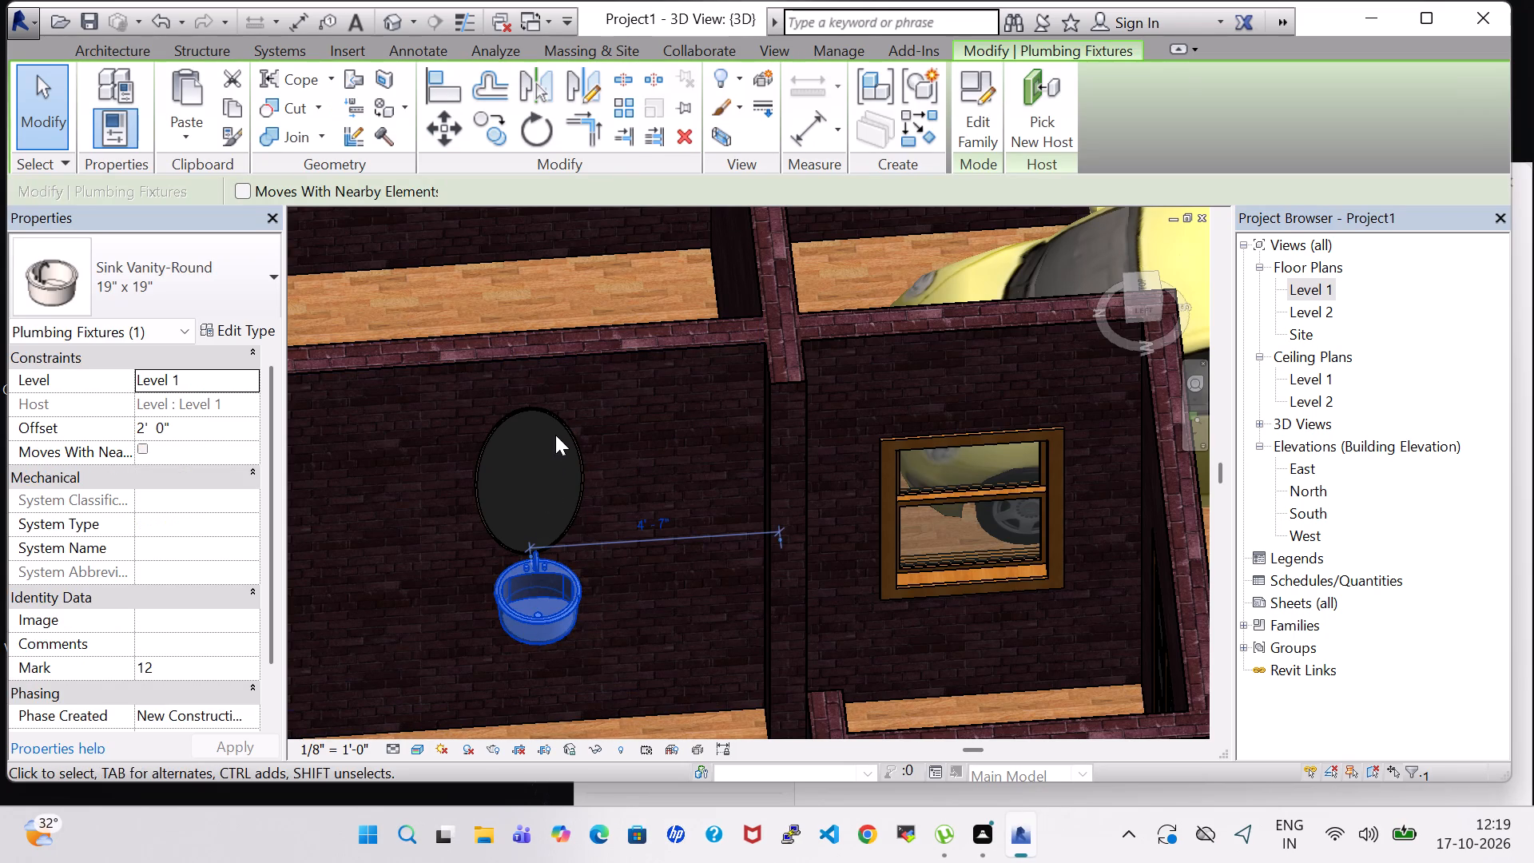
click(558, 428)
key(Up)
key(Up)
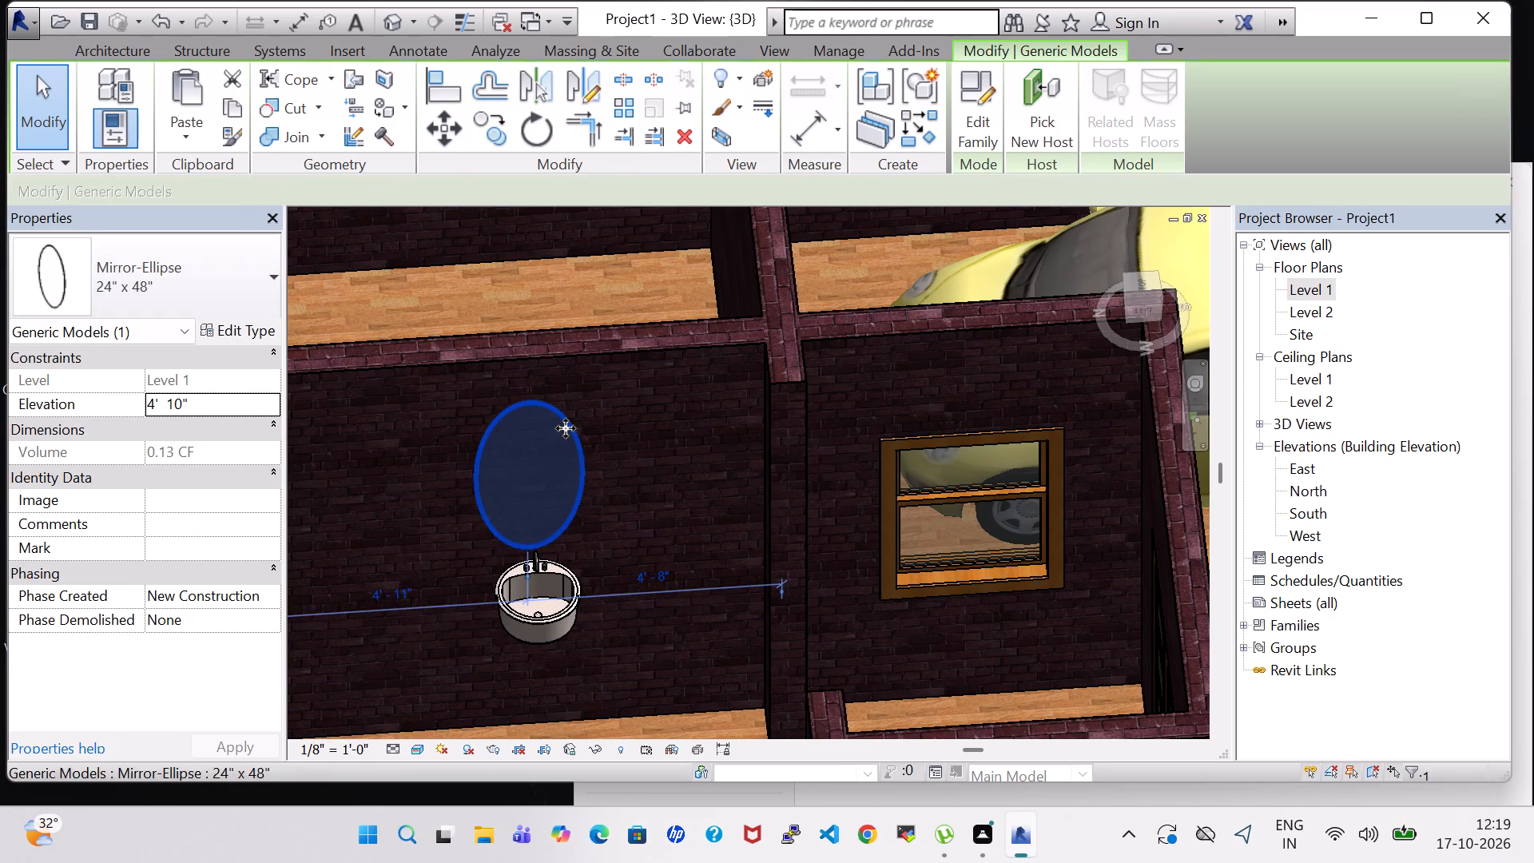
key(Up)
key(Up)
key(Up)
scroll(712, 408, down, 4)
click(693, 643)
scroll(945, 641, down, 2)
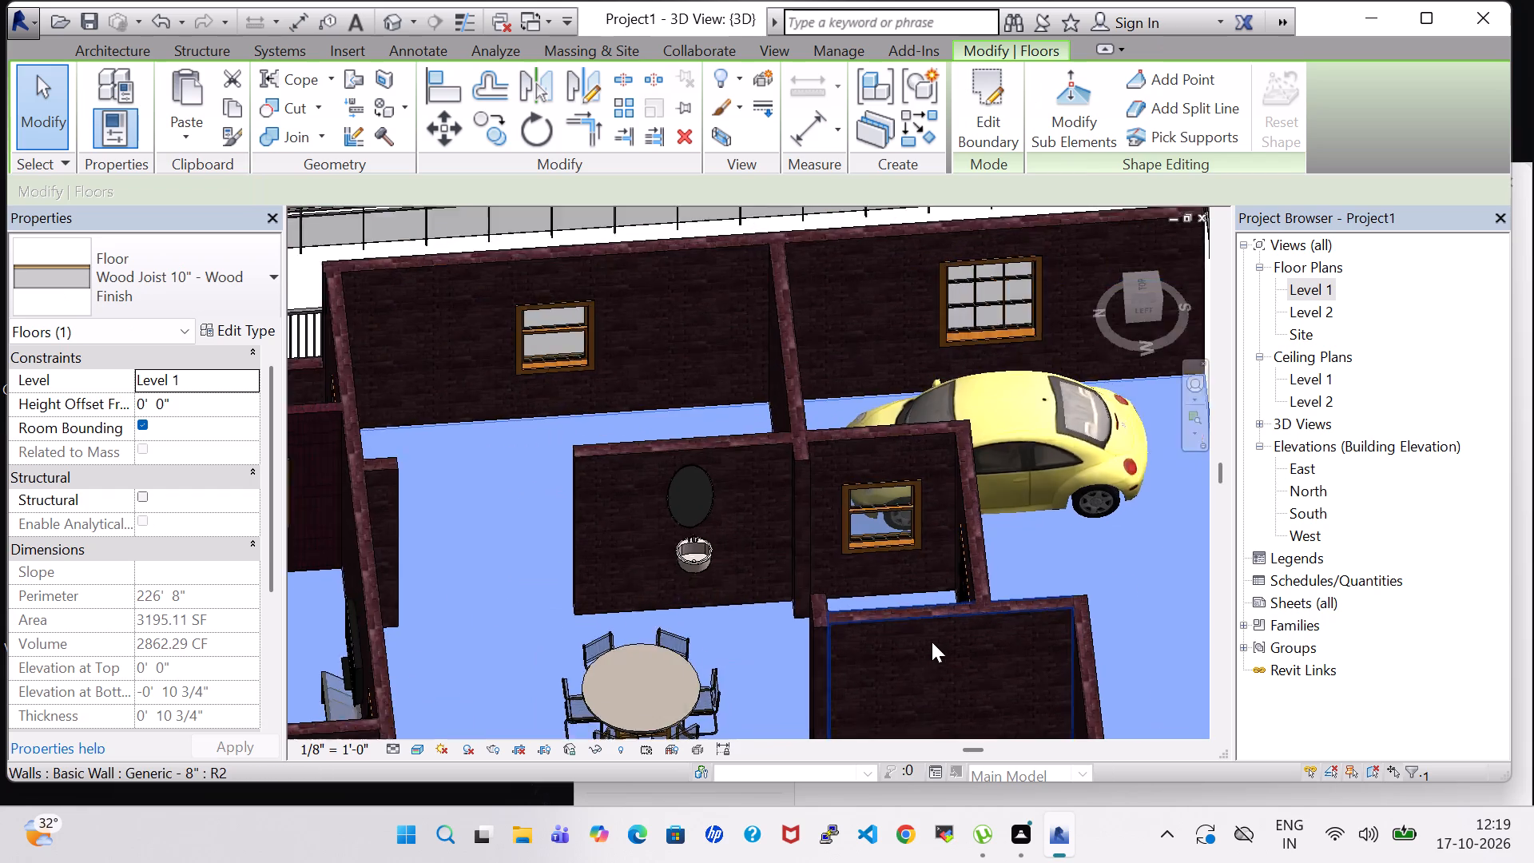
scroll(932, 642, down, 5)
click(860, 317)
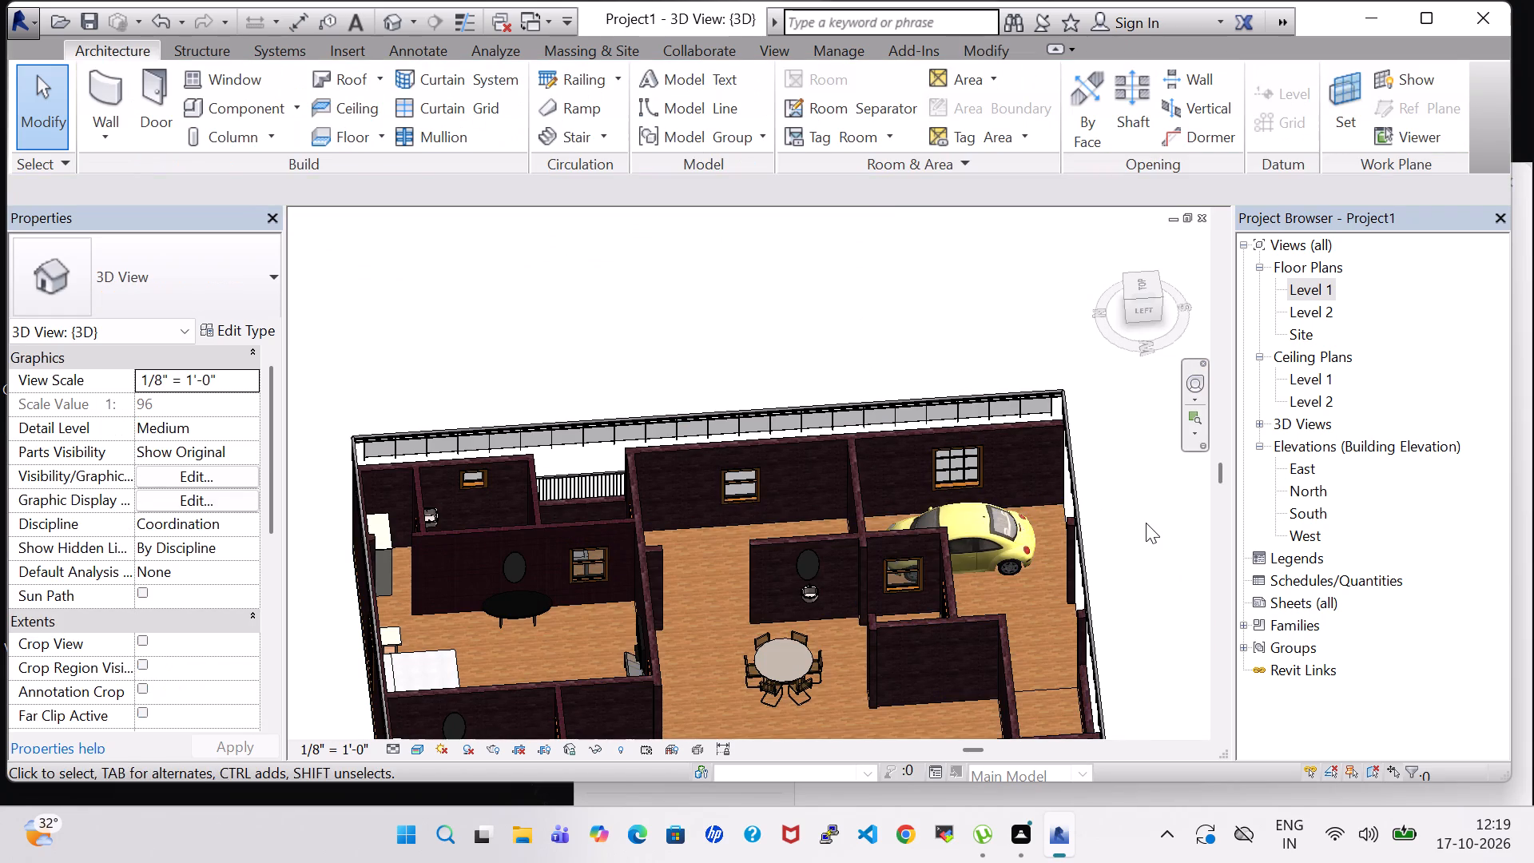
In the Level 1 floor plan, nudge the round dining table toward the T.V. lounge and the bedroom-side wall, clear of the sink.
shift+middle_drag(1143, 523, 1119, 622)
shift+middle_drag(1084, 595, 1047, 596)
double_click(1313, 288)
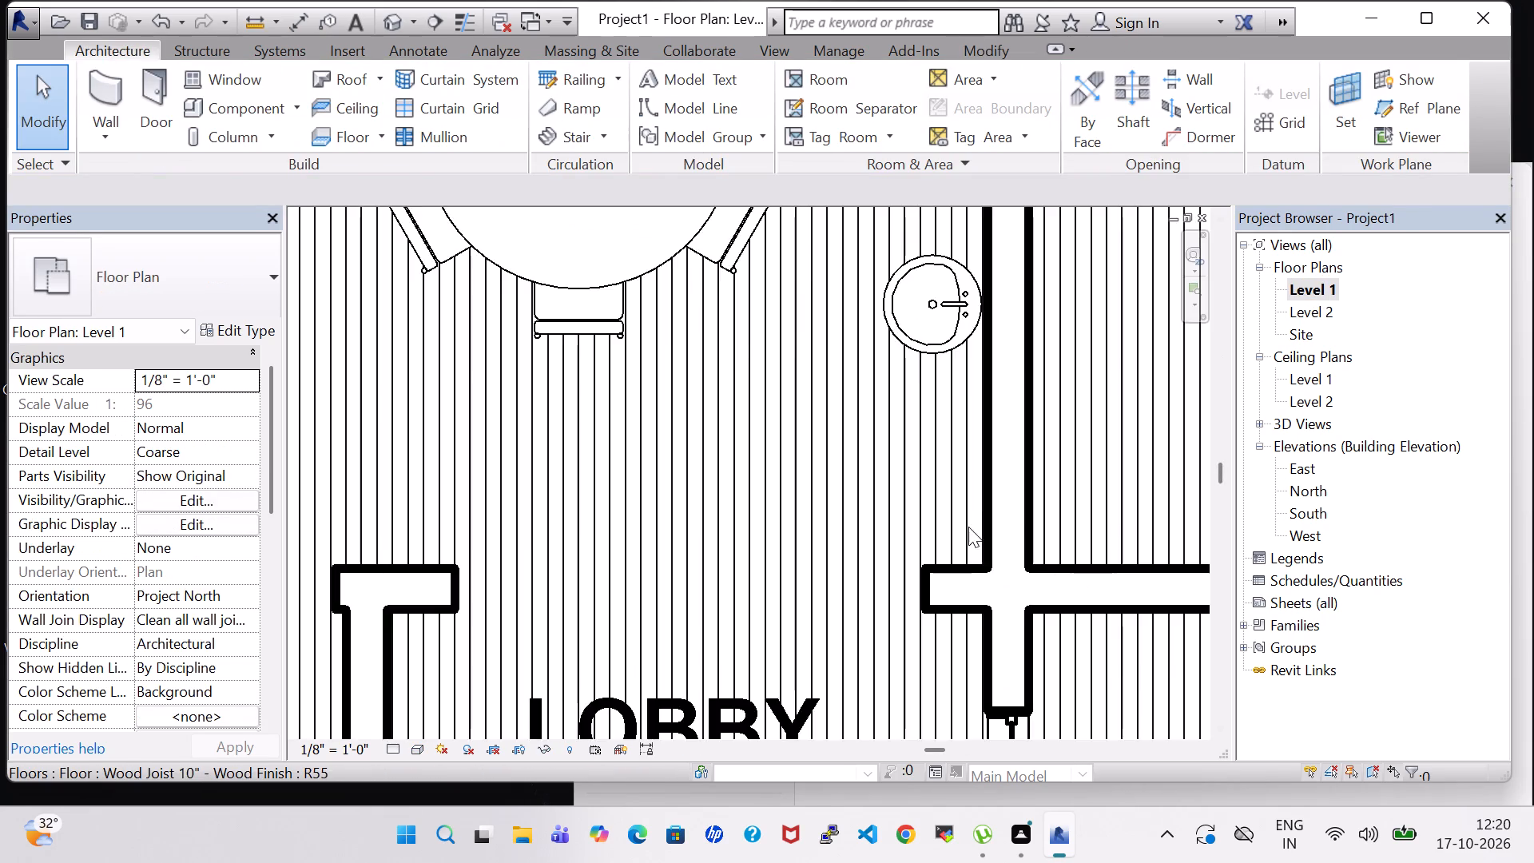
scroll(968, 527, down, 6)
middle_drag(968, 529, 835, 515)
scroll(883, 526, down, 3)
click(727, 359)
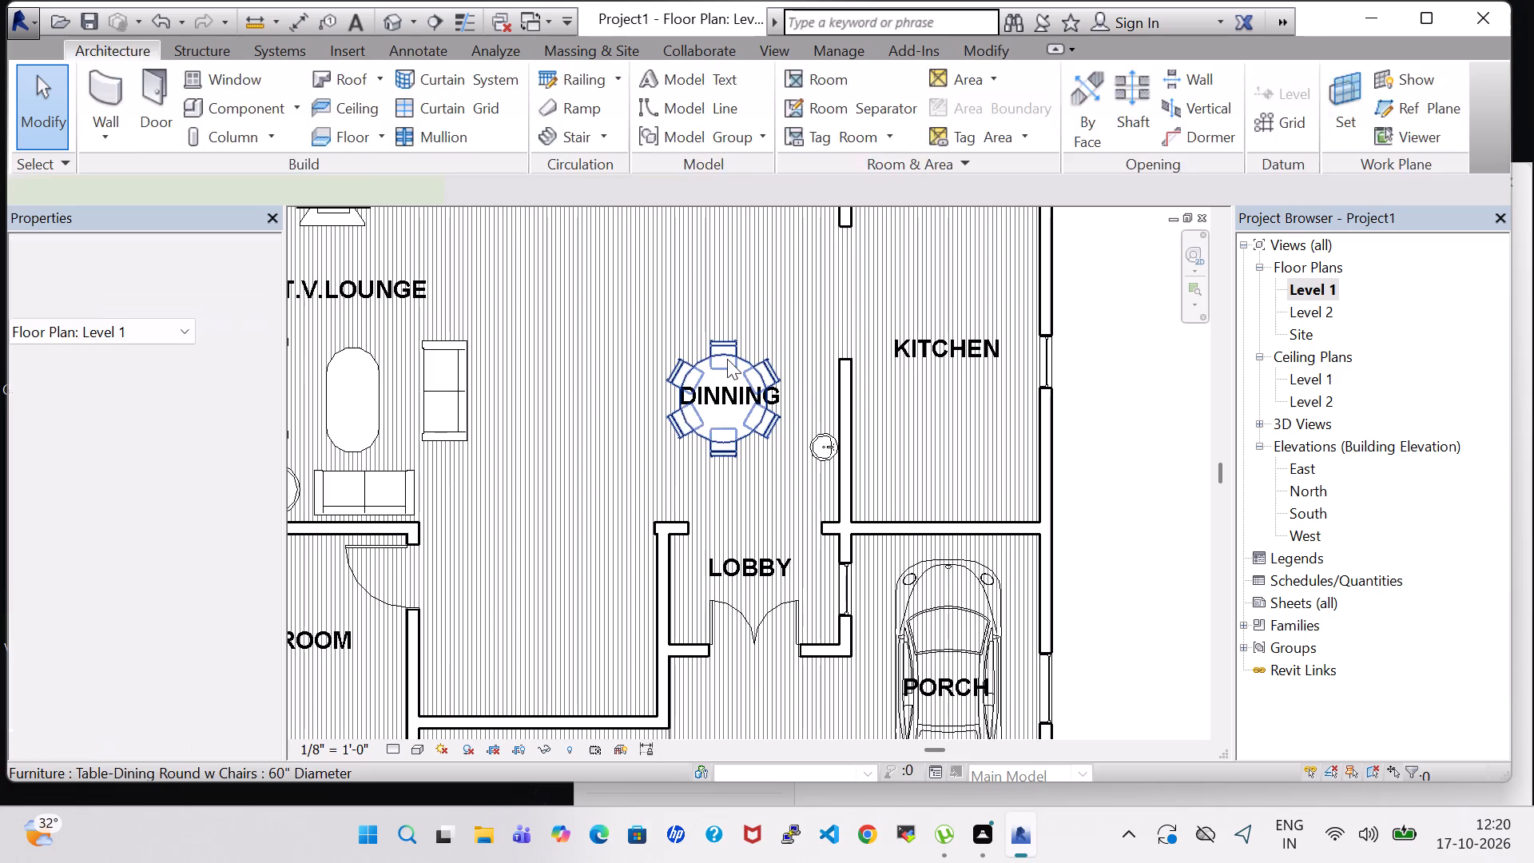
key(Up)
key(Up)
key(Left)
key(Left)
key(Left)
key(Left)
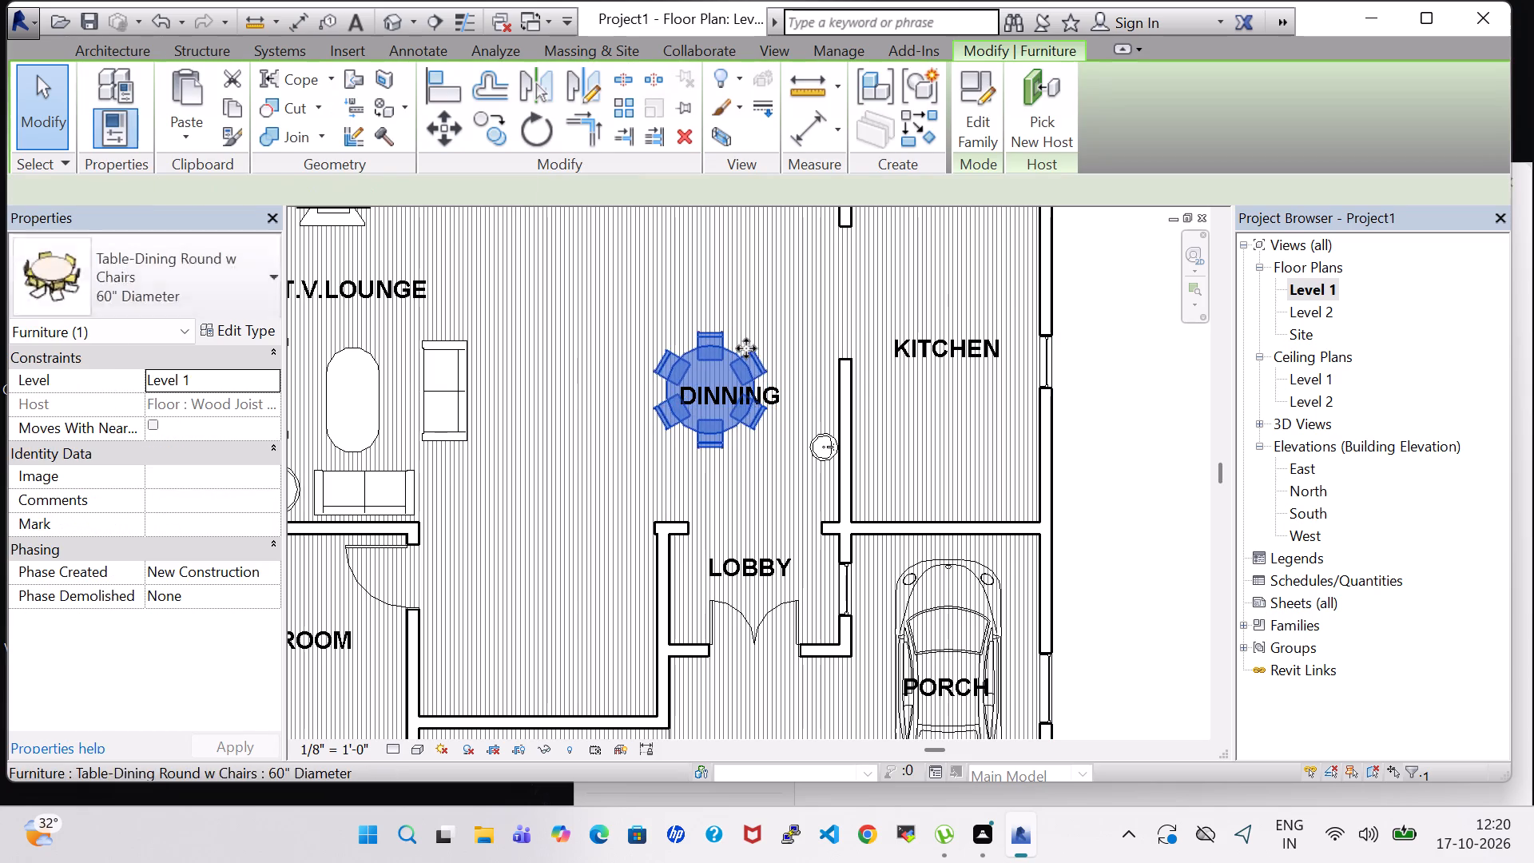
key(Left)
key(Left)
key(Left)
key(Up)
key(Up)
key(Up)
key(Up)
key(Up)
key(Up)
key(Up)
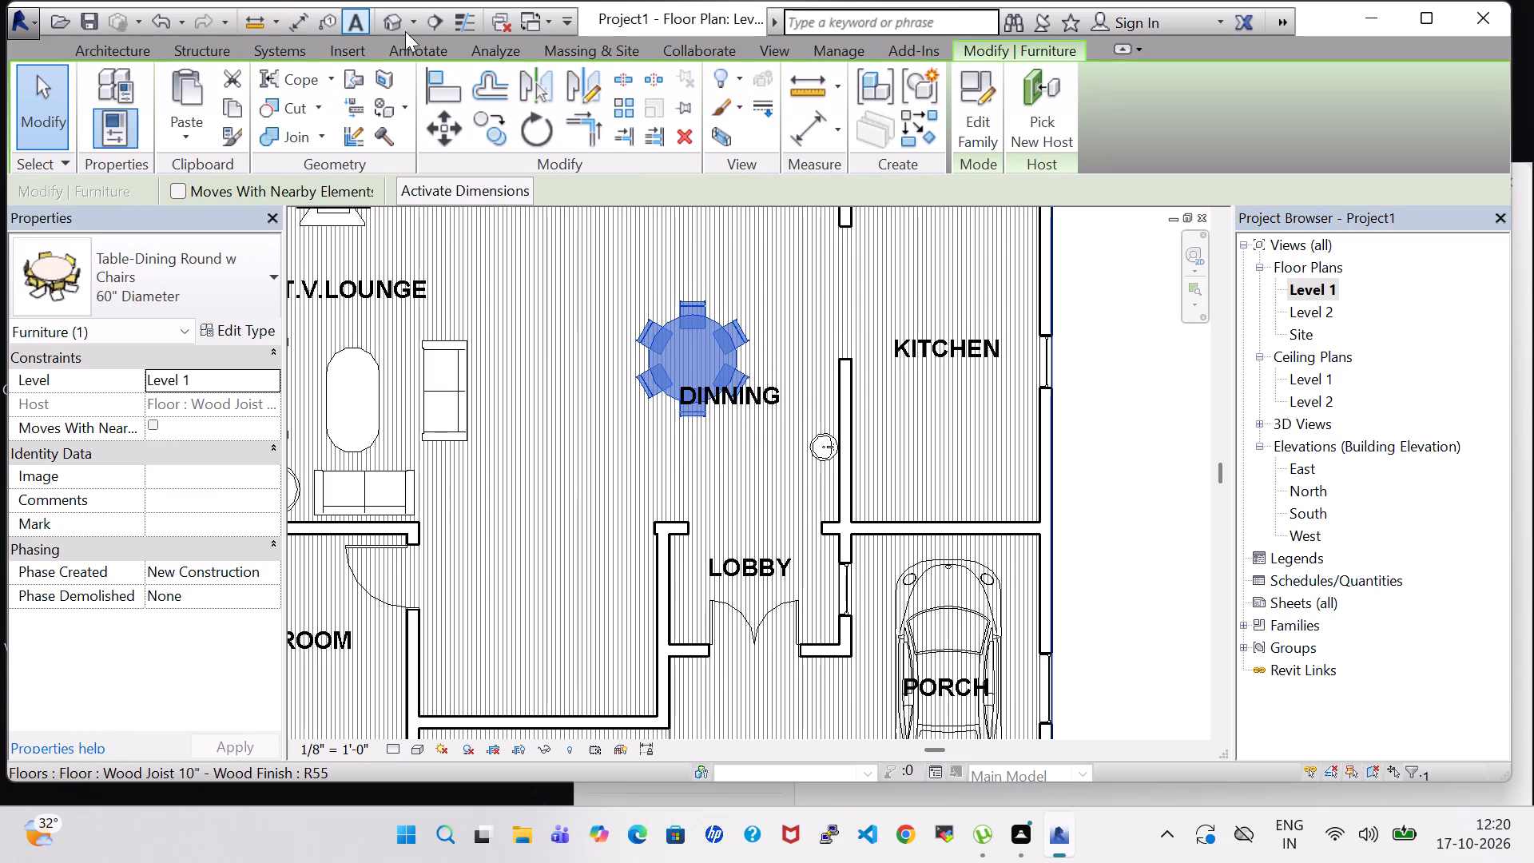
Inspect the dining table, sink and mirror arrangement from several angles in the 3D view.
double_click(382, 26)
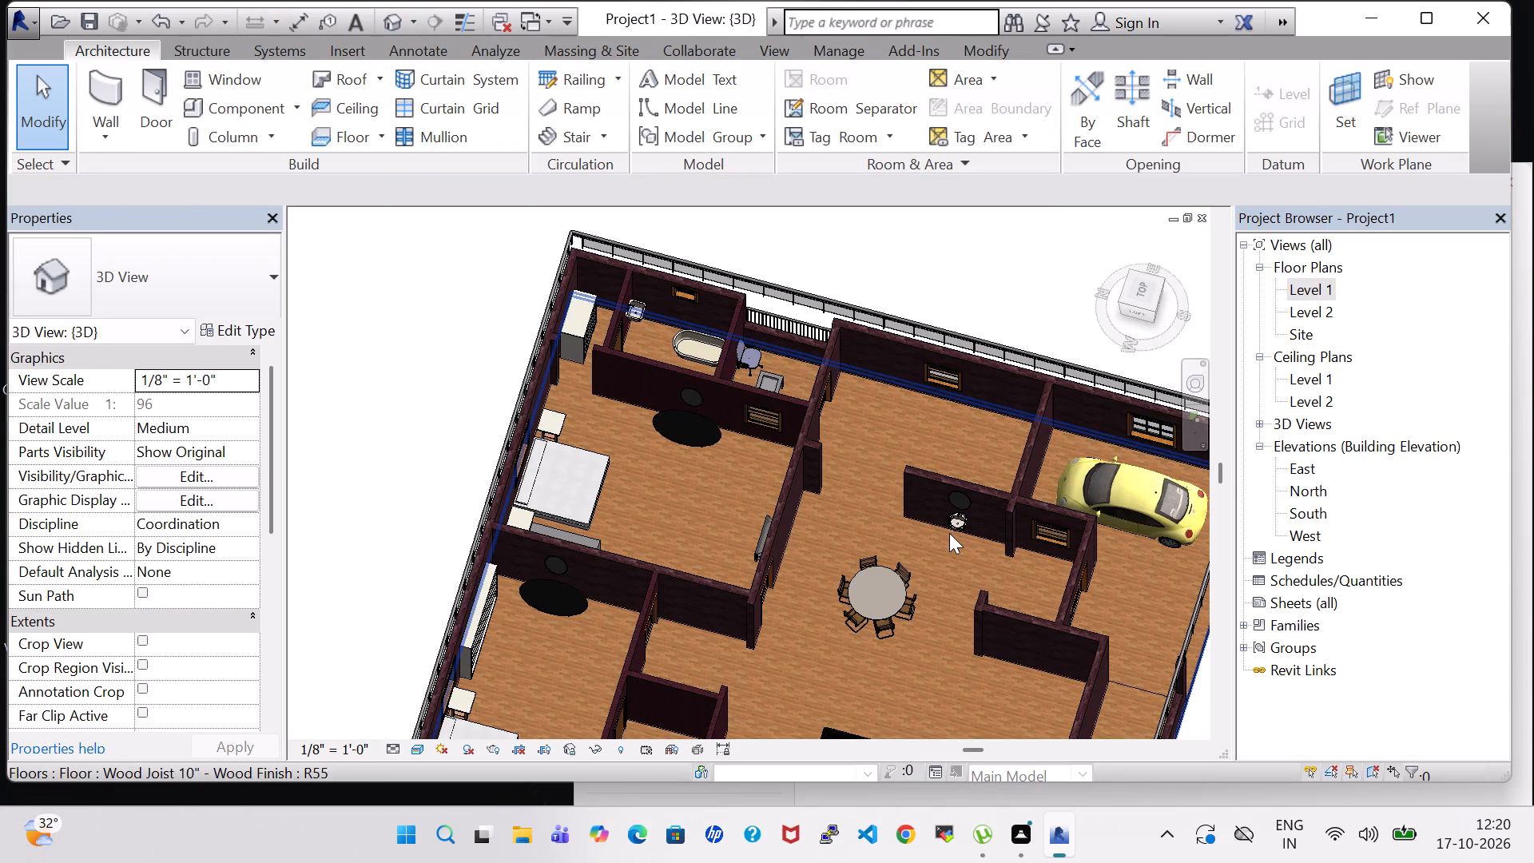
scroll(910, 537, down, 2)
shift+middle_drag(893, 561, 931, 514)
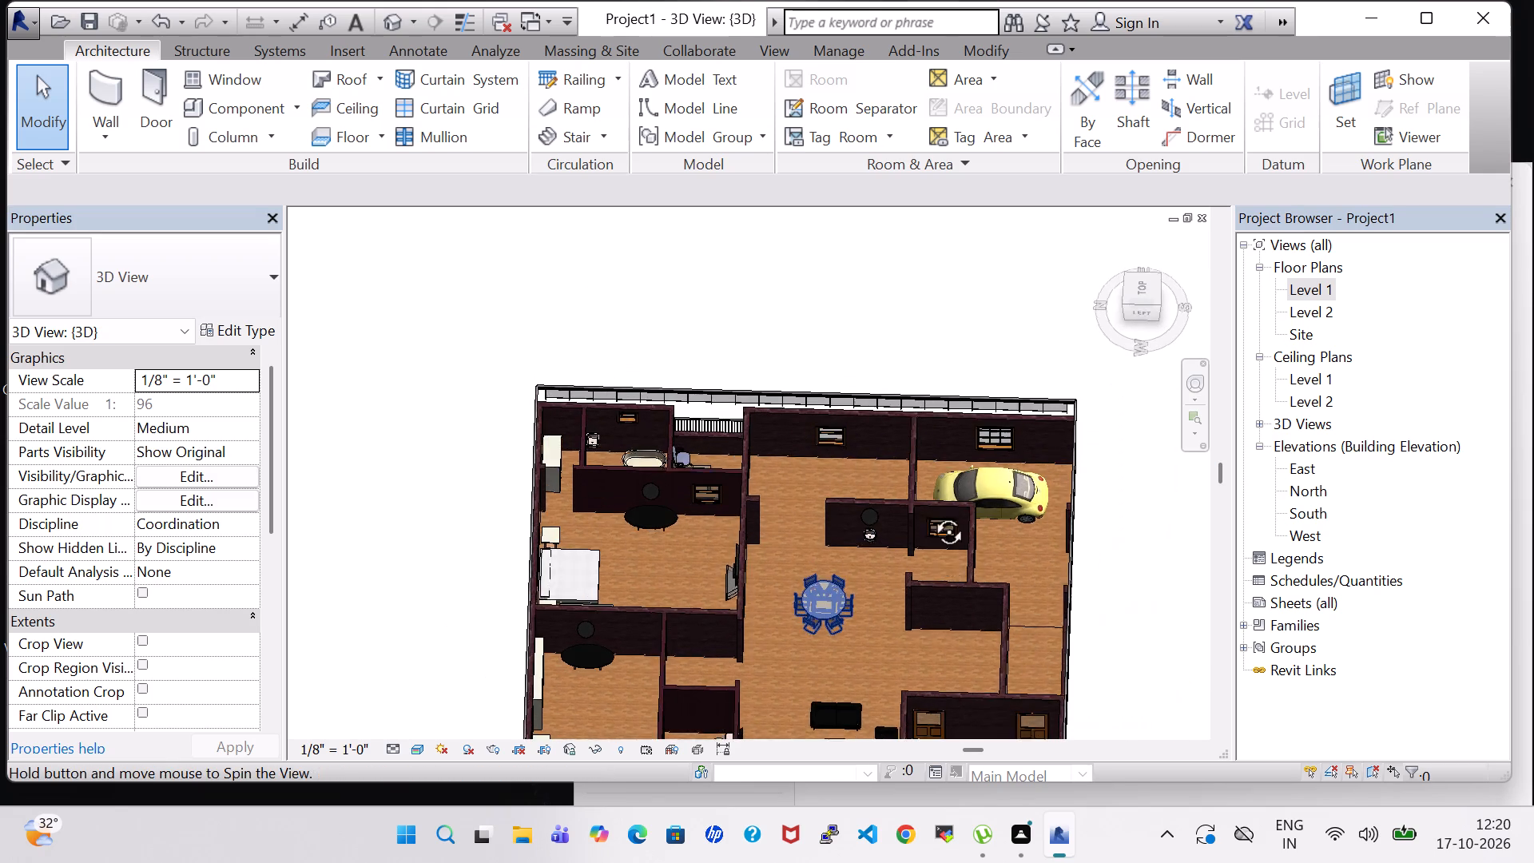
shift+middle_drag(931, 514, 929, 505)
click(1127, 593)
shift+middle_drag(1127, 593, 1053, 595)
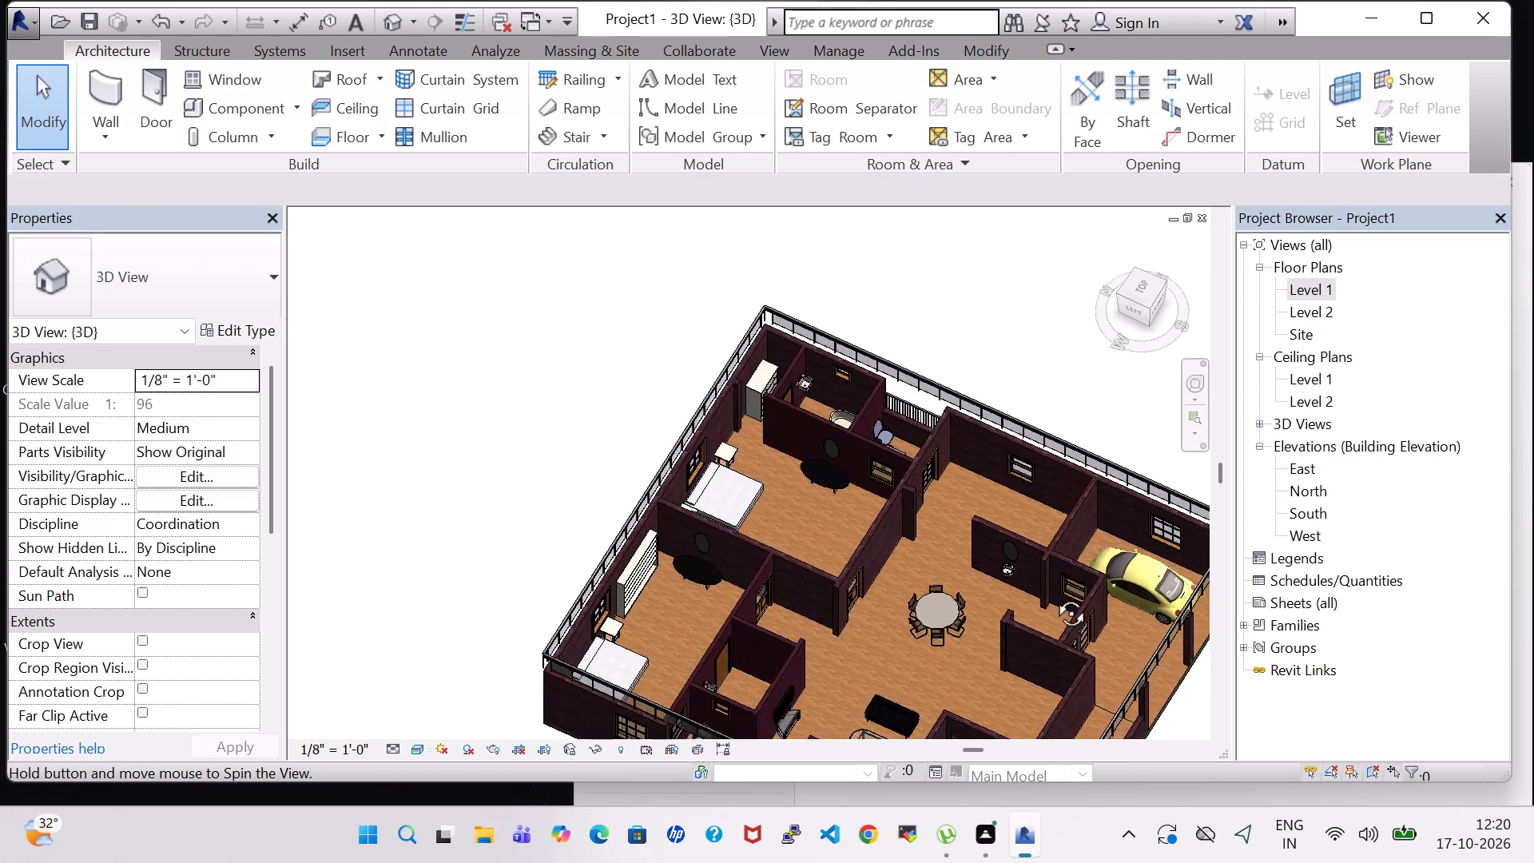
shift+middle_drag(1053, 595, 1003, 603)
middle_drag(1027, 594, 872, 506)
shift+middle_drag(1081, 415, 1072, 416)
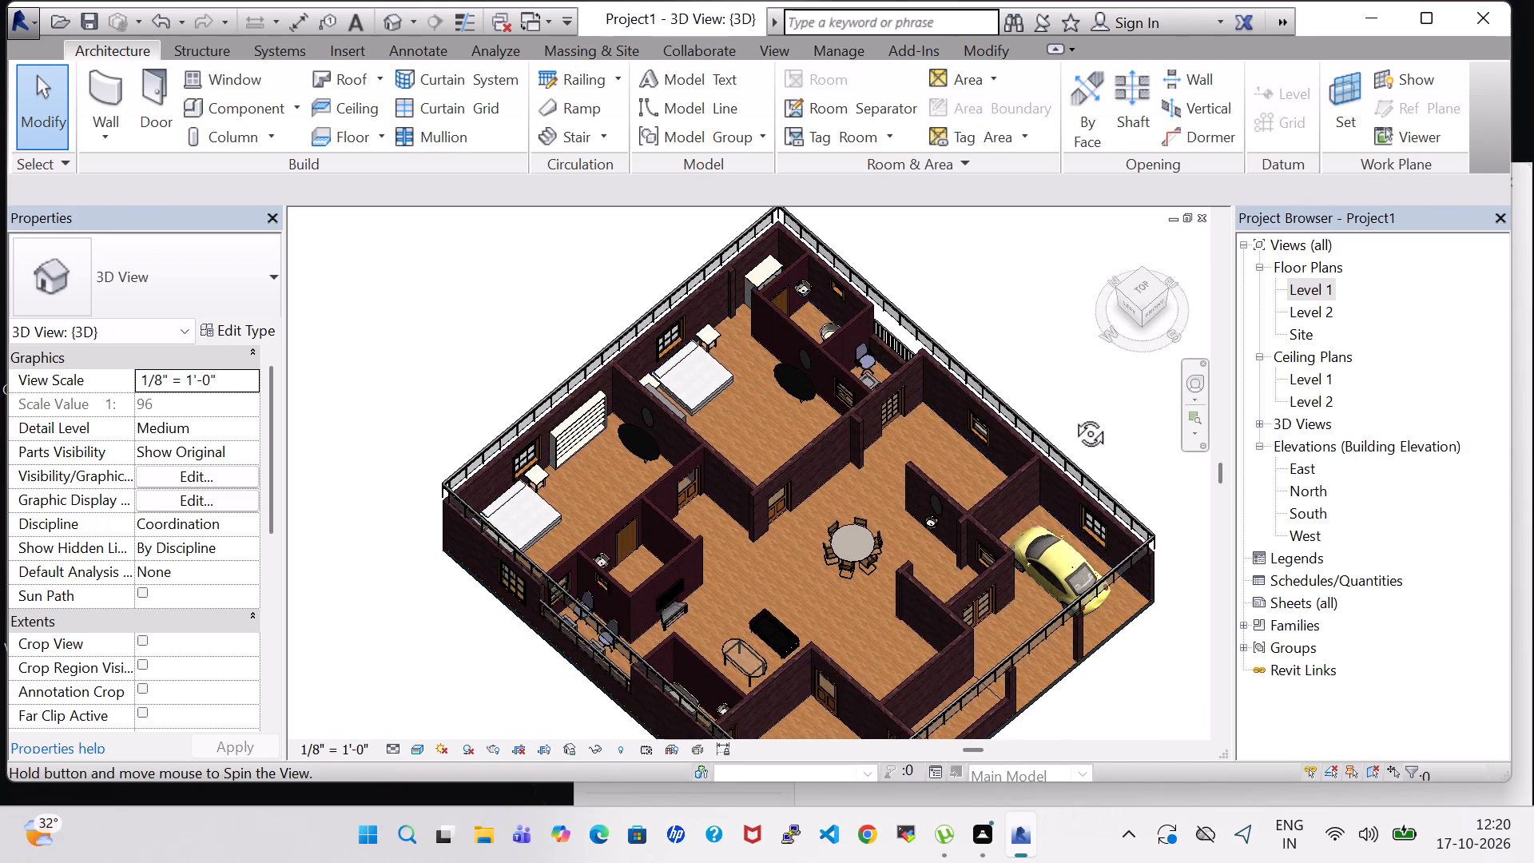
shift+middle_drag(1072, 416, 988, 417)
middle_drag(1165, 552, 1024, 452)
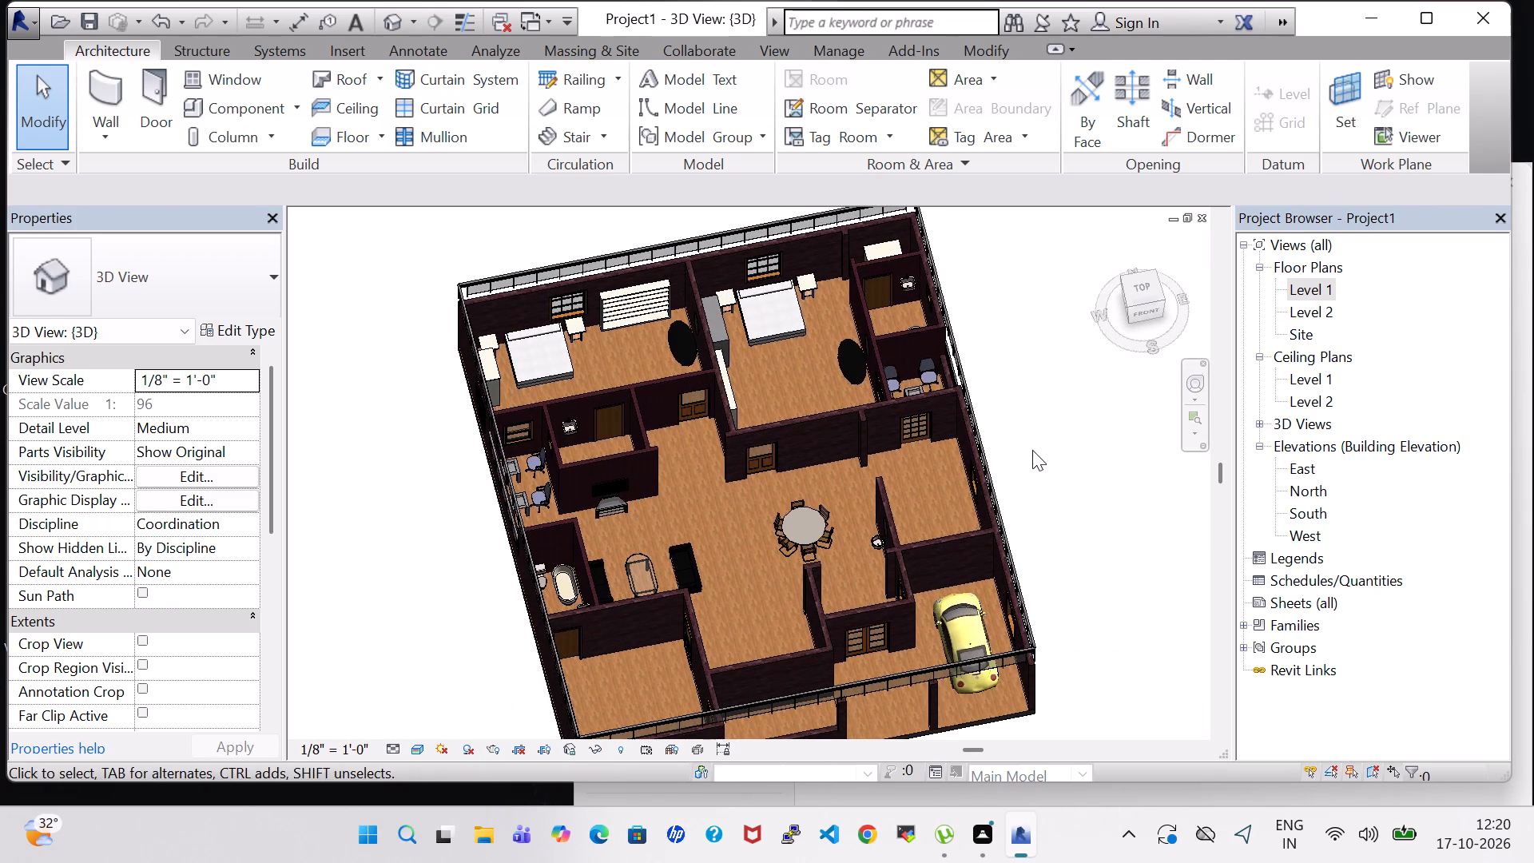
shift+middle_drag(1032, 450, 1005, 445)
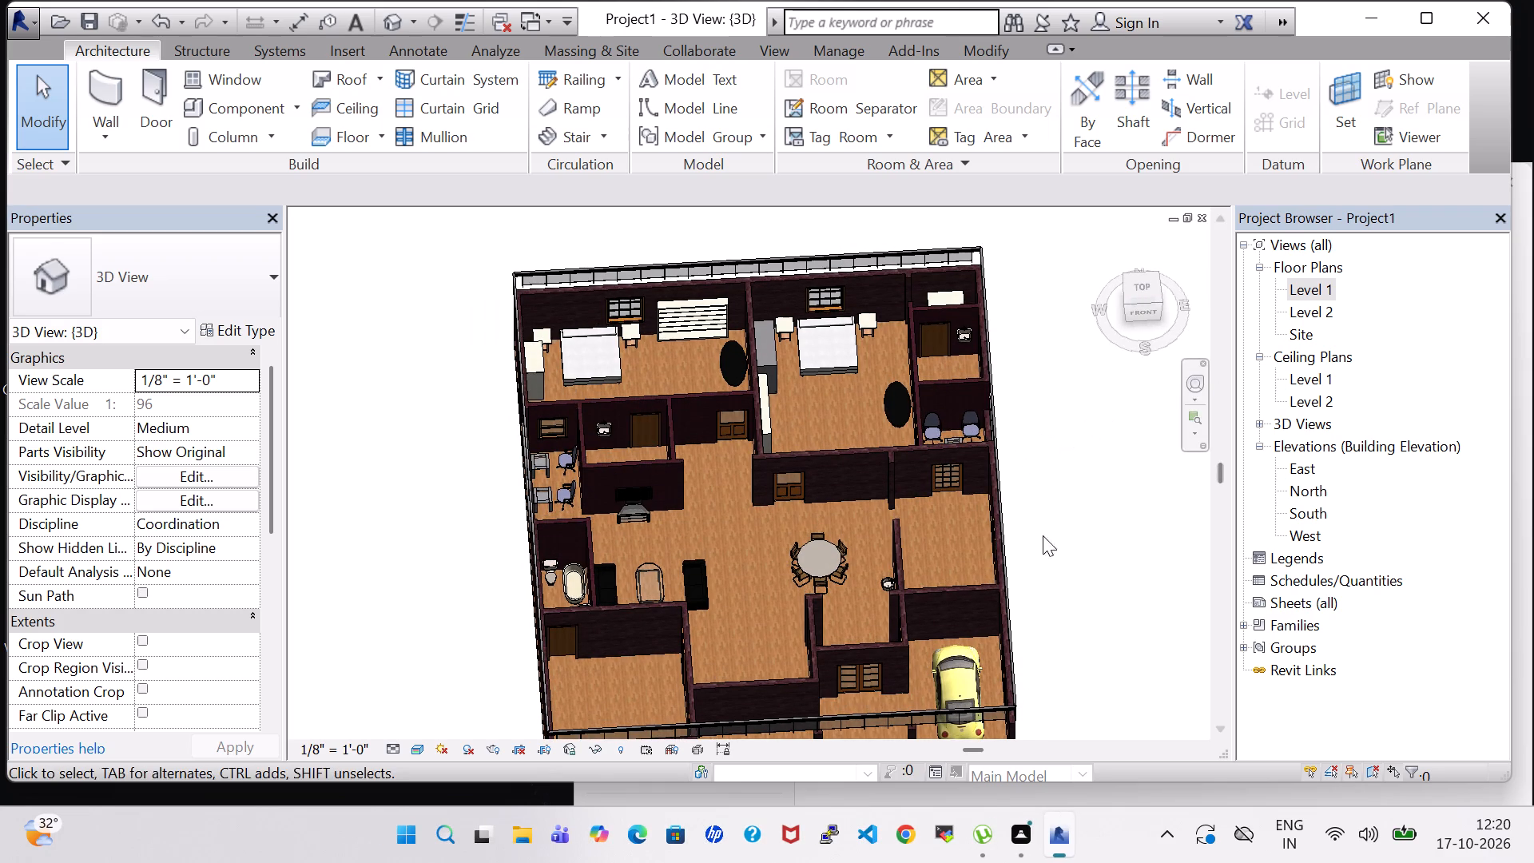
scroll(890, 507, up, 4)
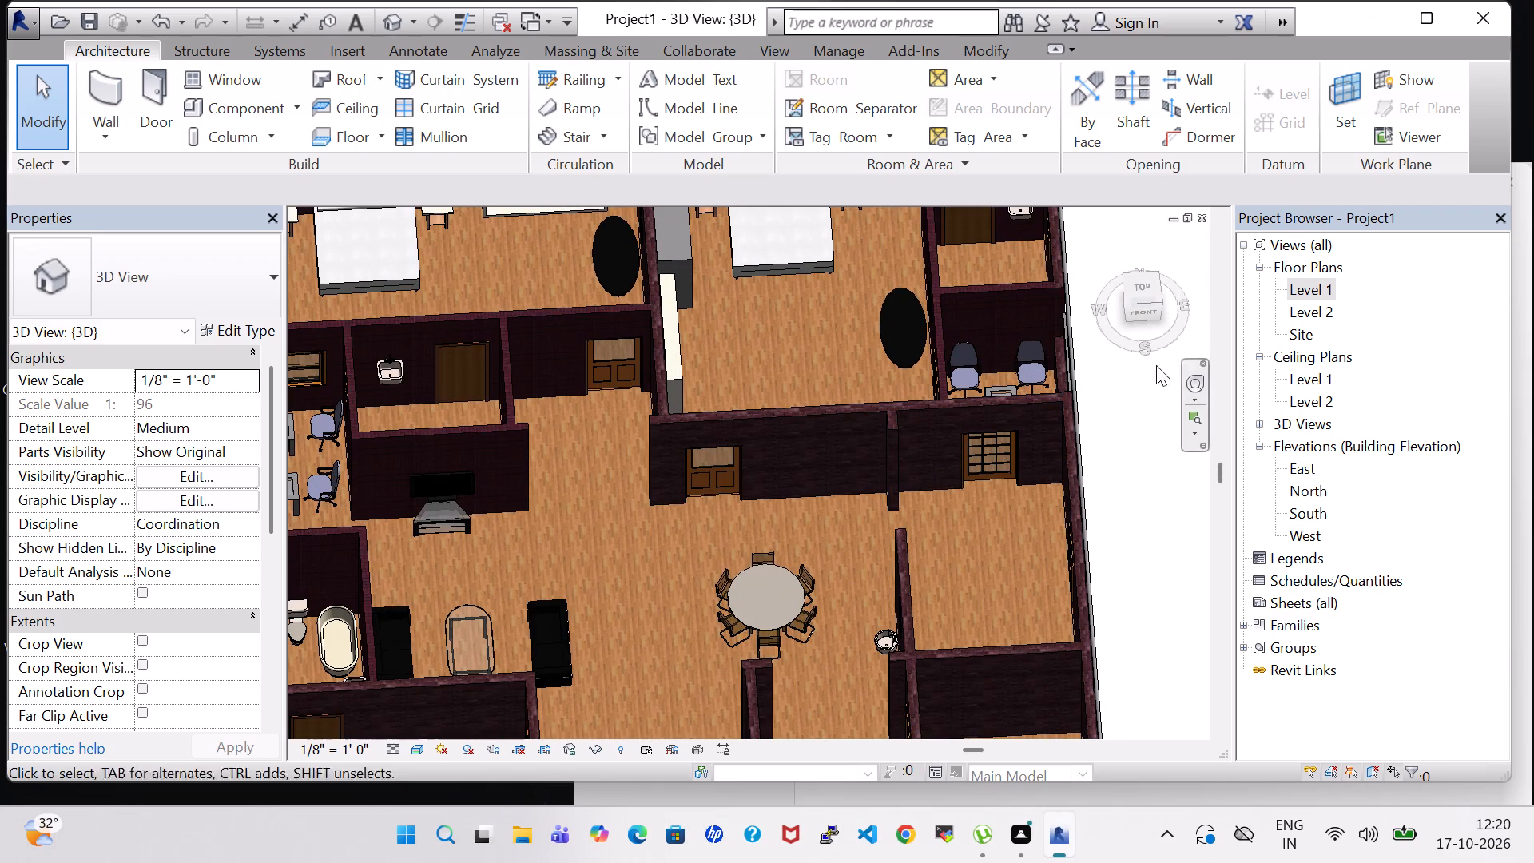
In the Level 1 floor plan, delete the round sink beside the dining-side face of the kitchen wall.
double_click(1306, 285)
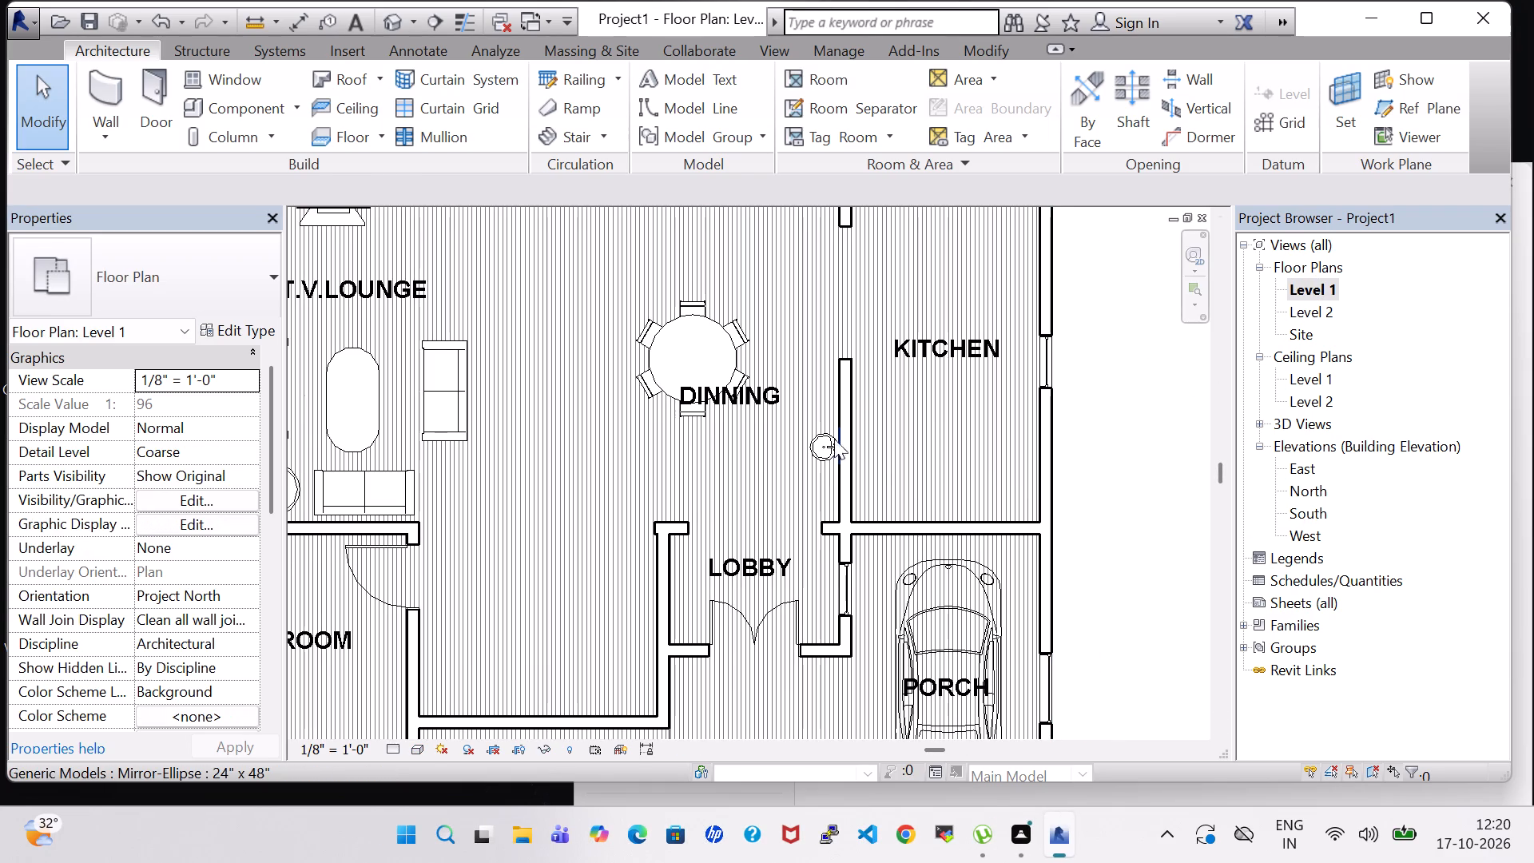
scroll(829, 448, up, 1)
middle_drag(815, 300, 815, 460)
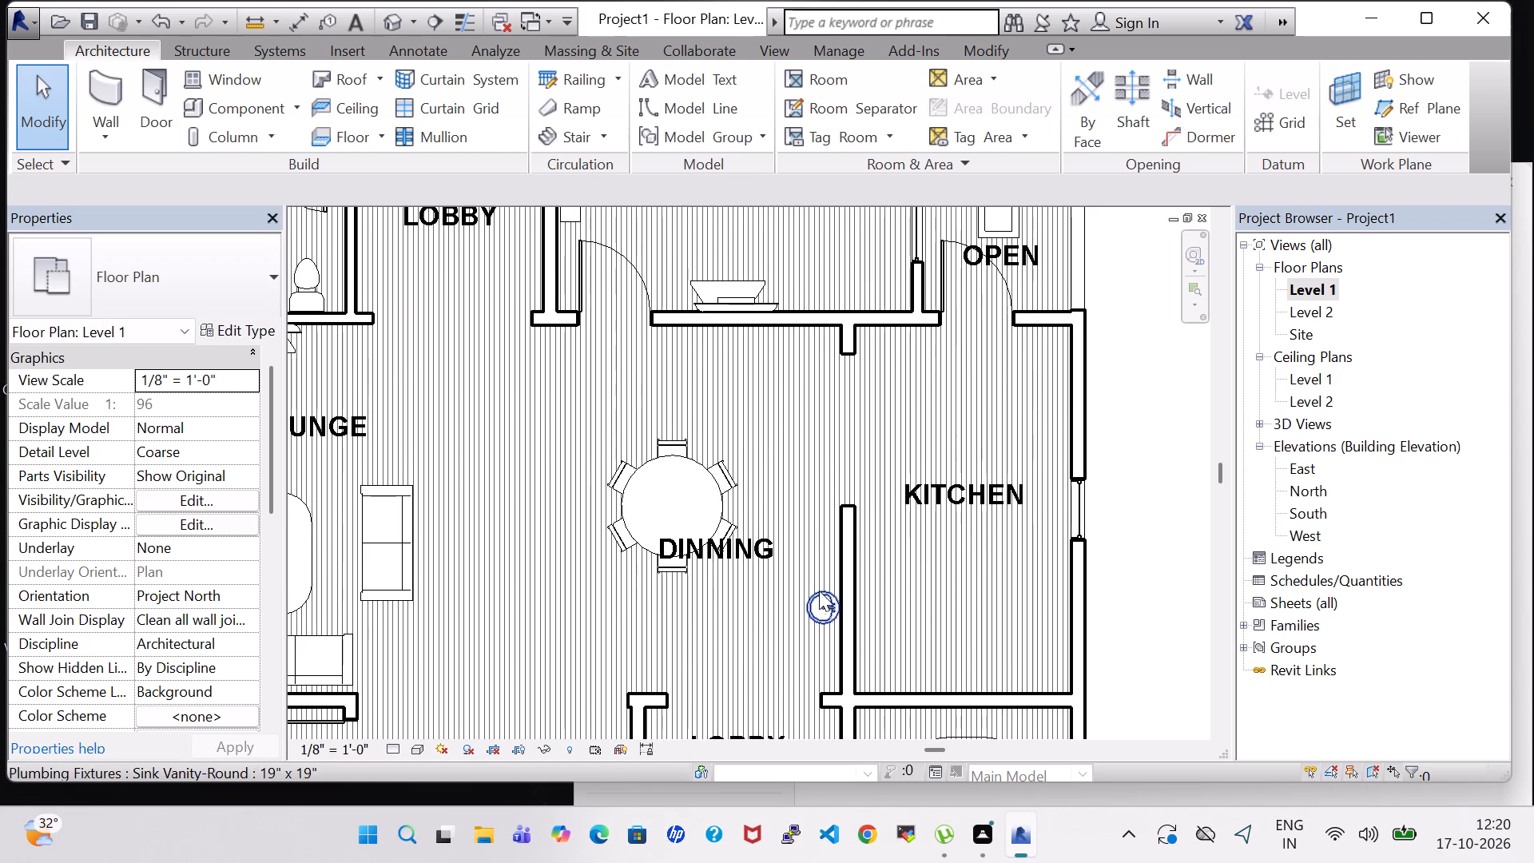
click(817, 595)
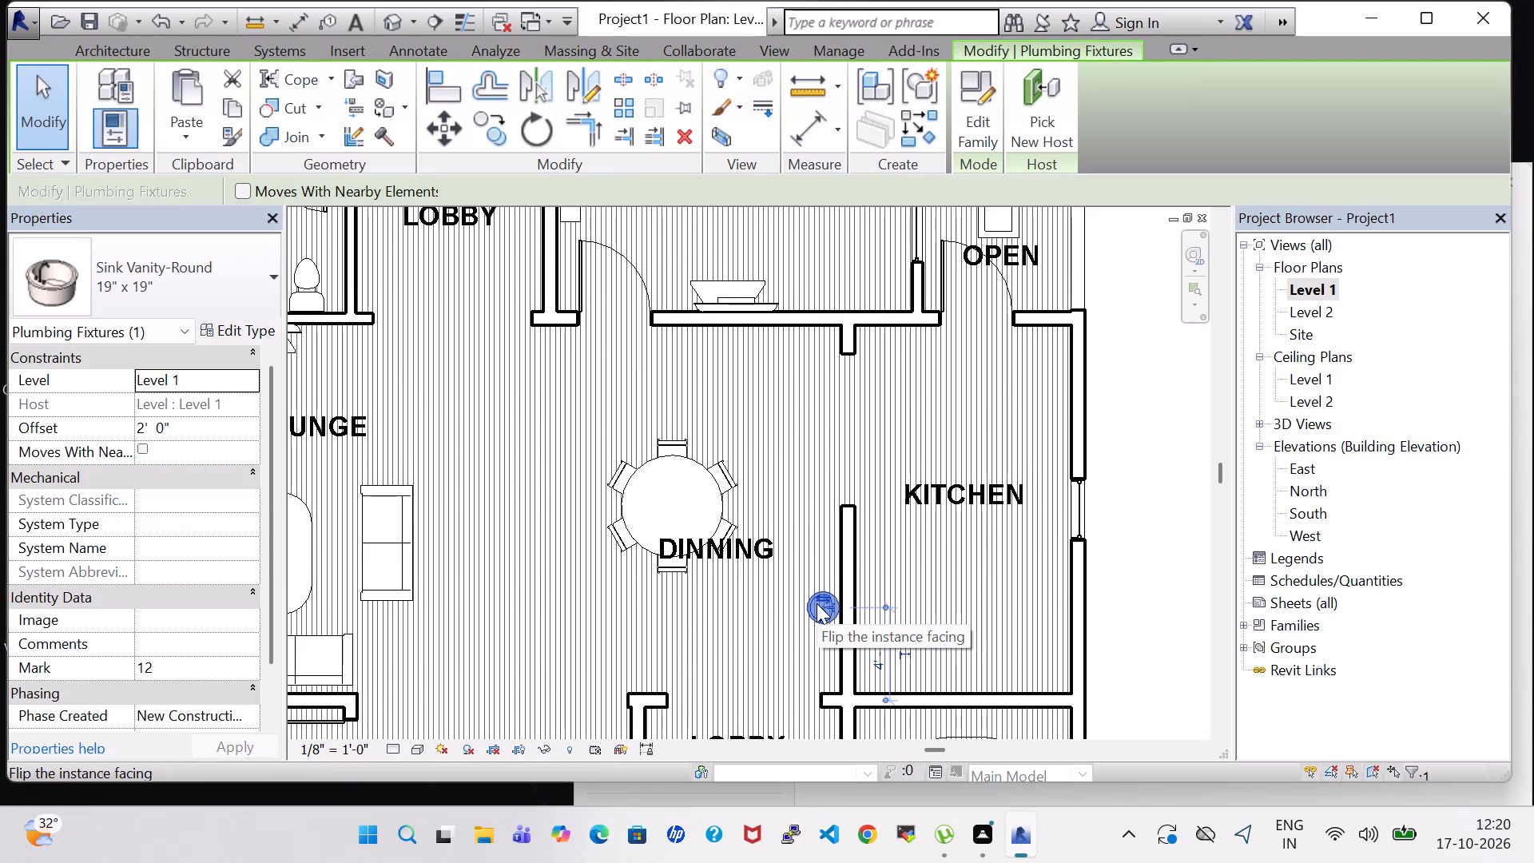
drag(817, 603, 811, 336)
key(Delete)
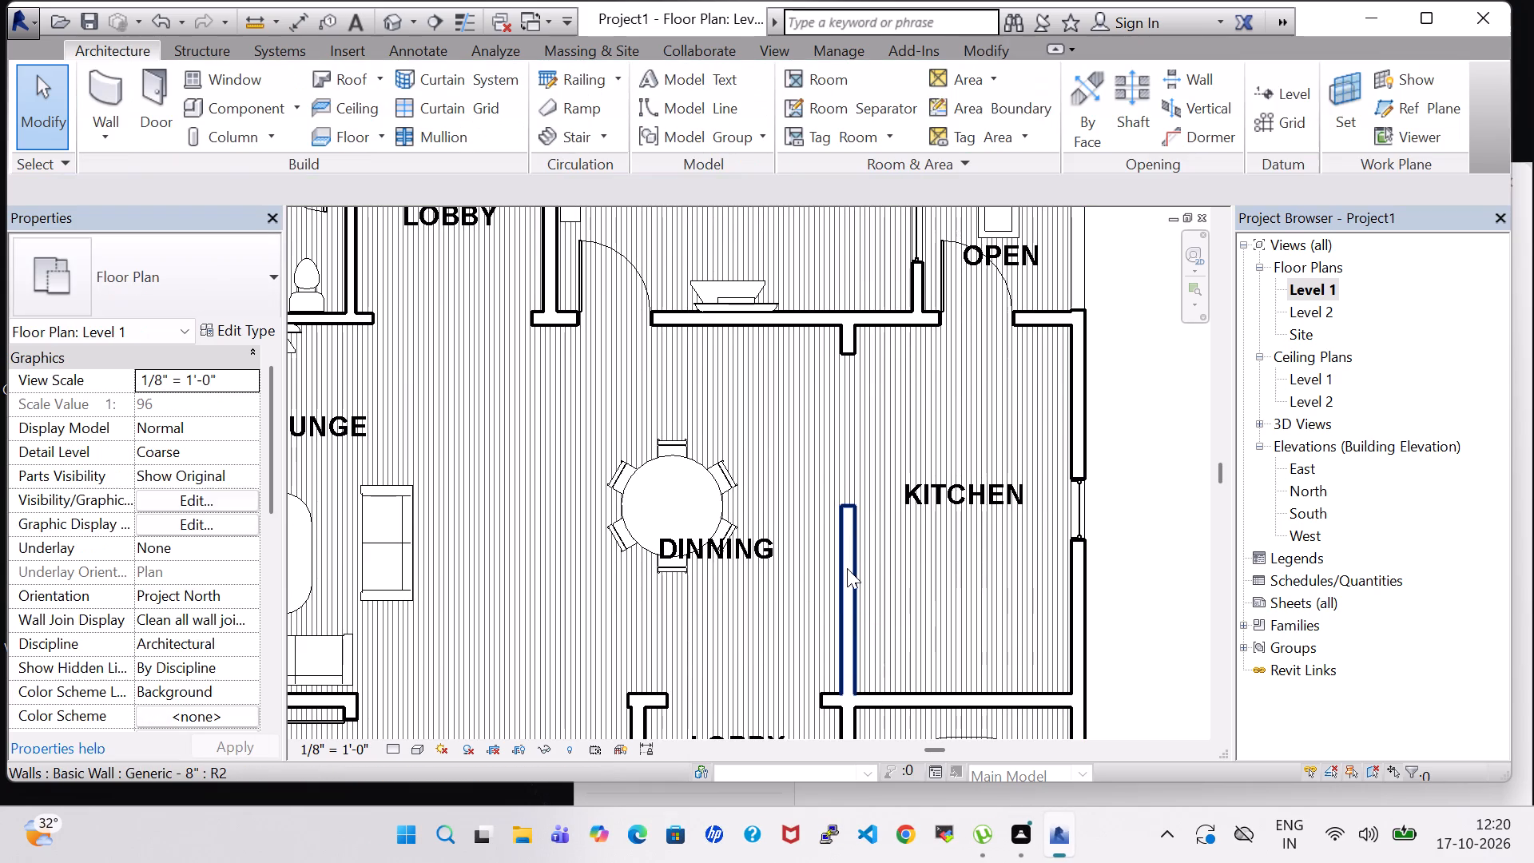
In the 3D view, delete the elliptical mirror from the dining side of the kitchen wall.
click(392, 27)
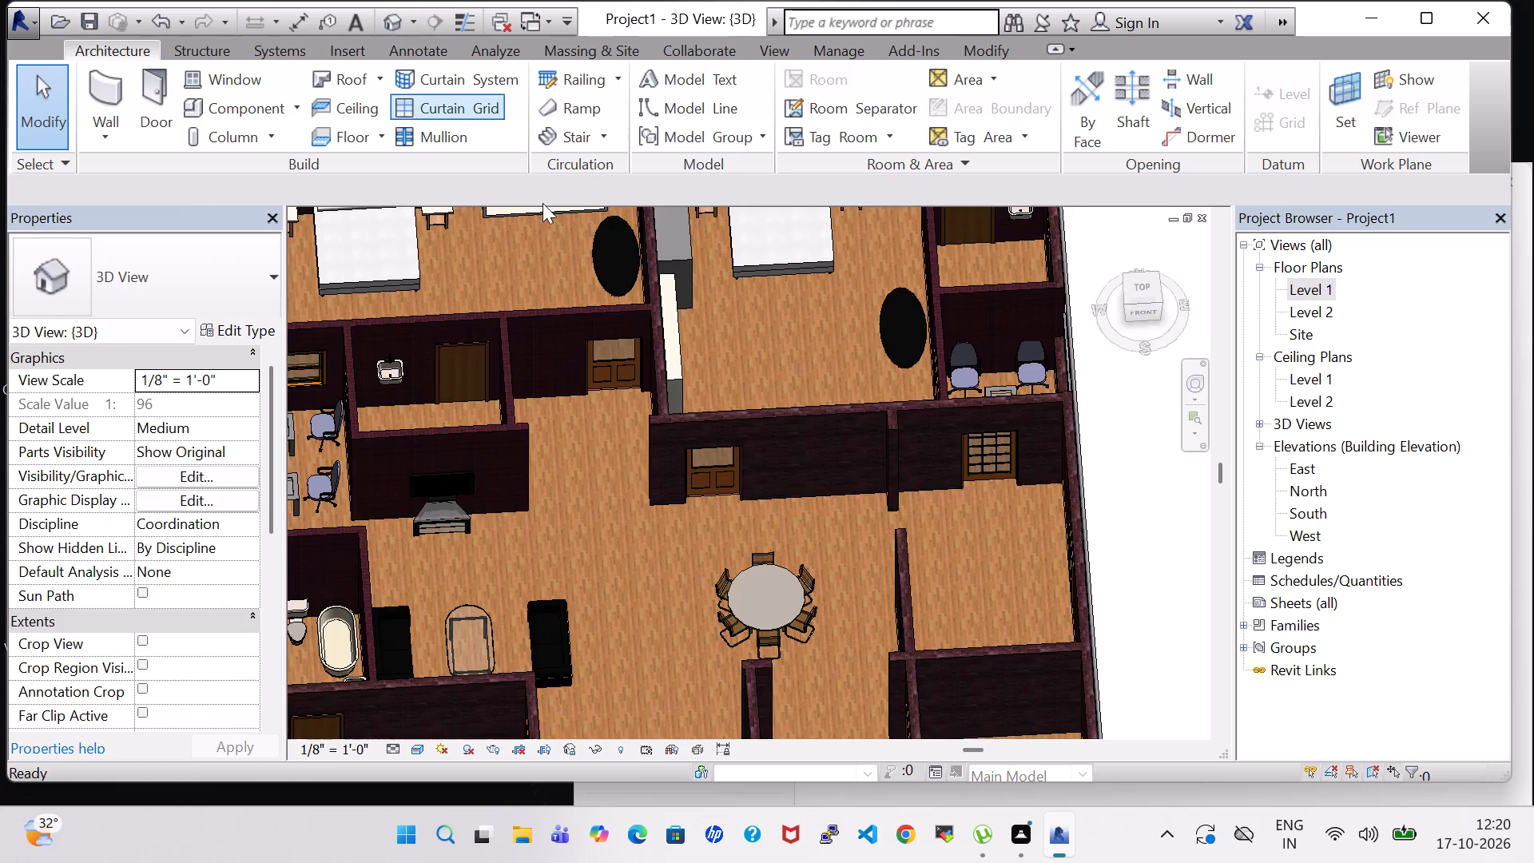
scroll(861, 503, down, 2)
shift+middle_drag(861, 507, 1023, 515)
click(672, 327)
key(Delete)
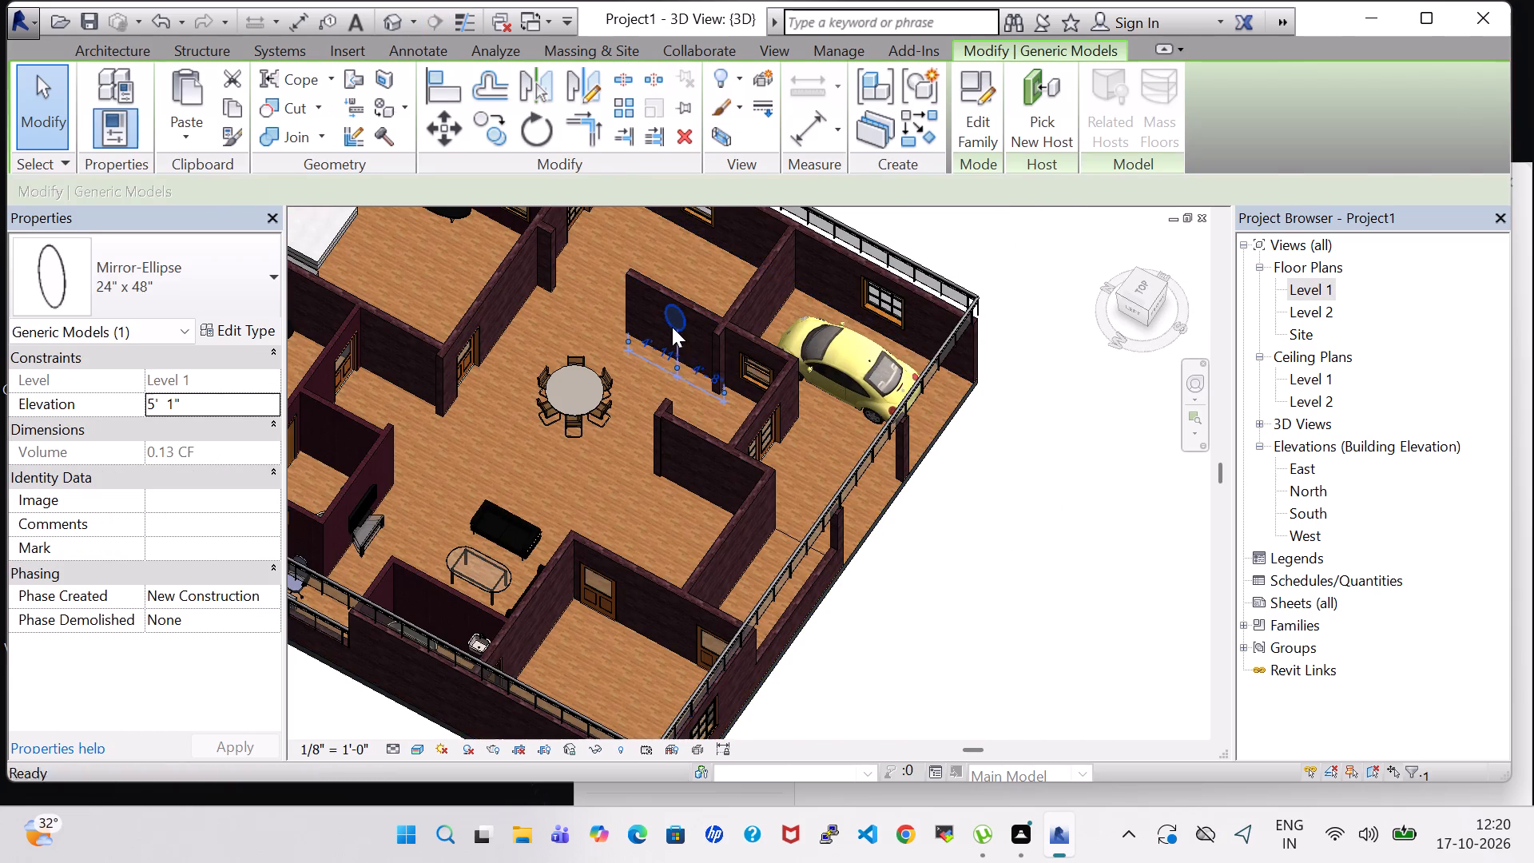
Examine the dining area and the opening to the kitchen in 3D.
scroll(672, 327, down, 1)
middle_drag(1022, 558, 900, 526)
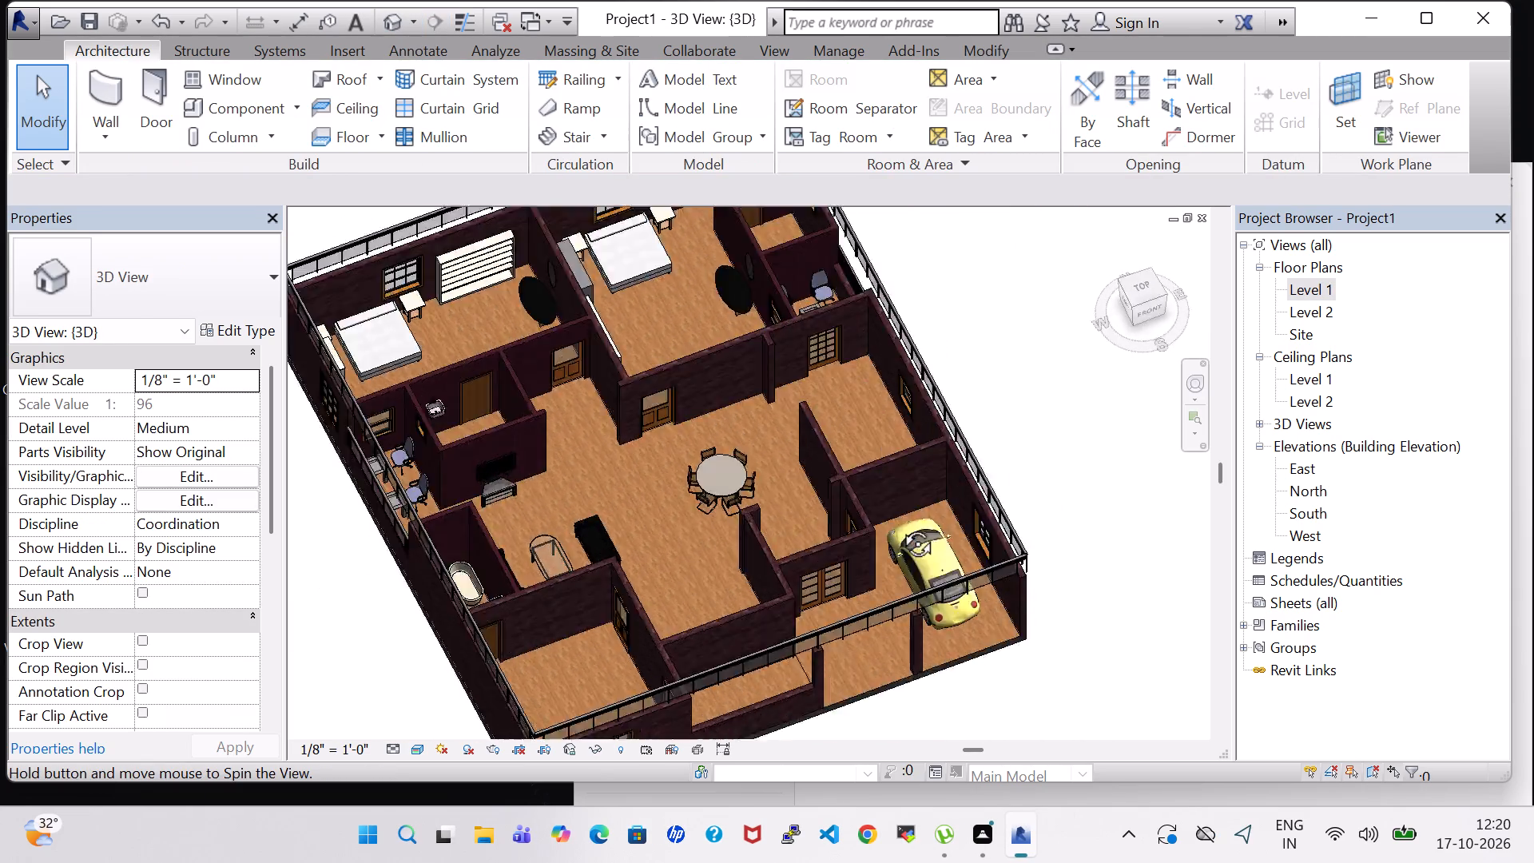
middle_drag(900, 526, 849, 502)
scroll(854, 500, up, 8)
shift+middle_drag(784, 542, 904, 503)
middle_drag(389, 300, 598, 441)
scroll(572, 428, down, 1)
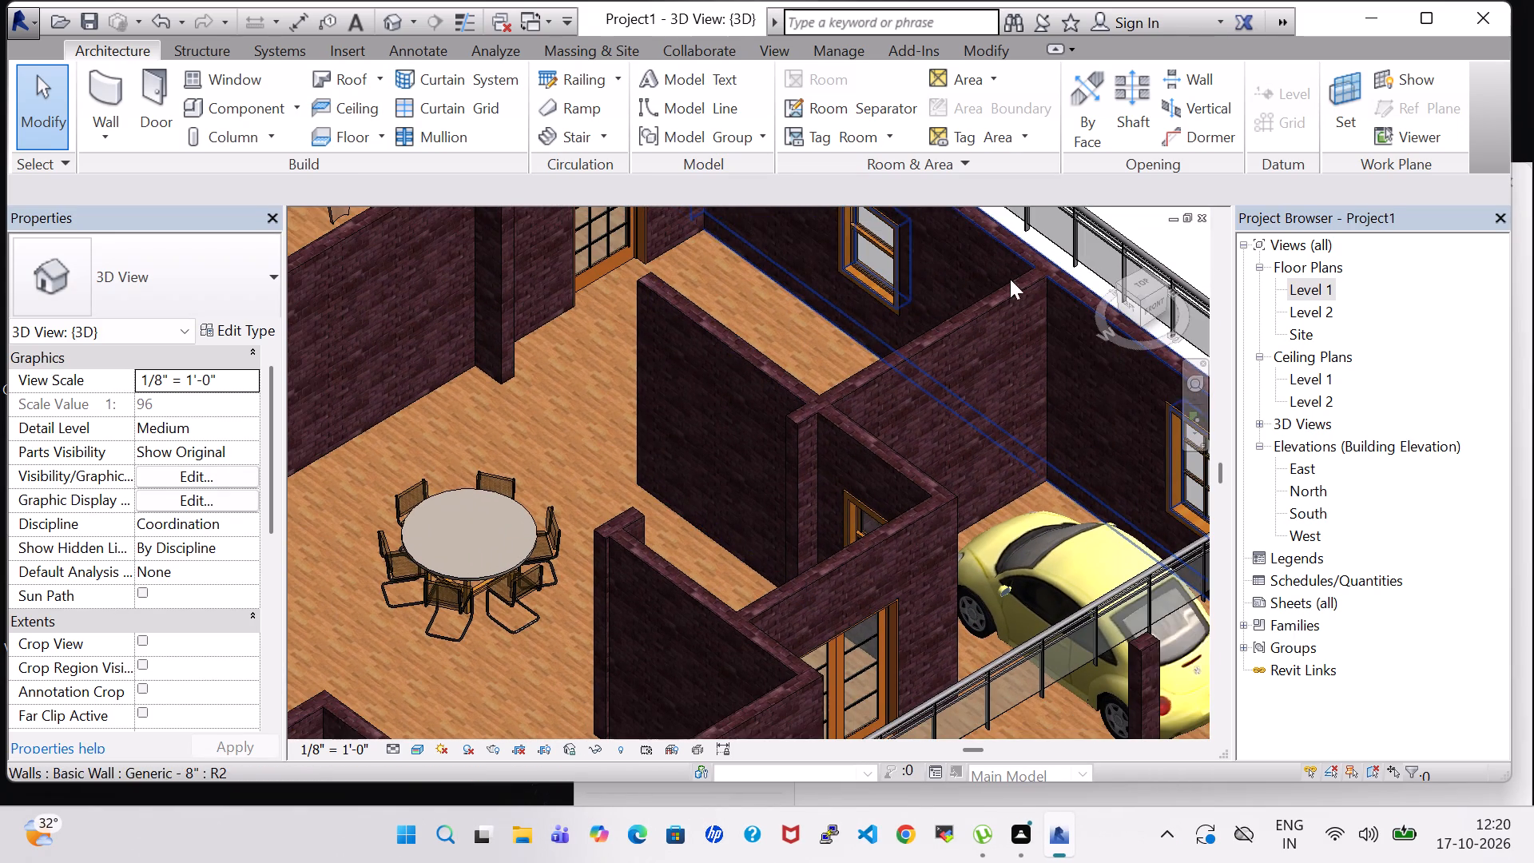
In the Level 1 floor plan, extend the short stub between dining and kitchen with a Generic - 8" wall segment, narrowing the opening.
double_click(1294, 289)
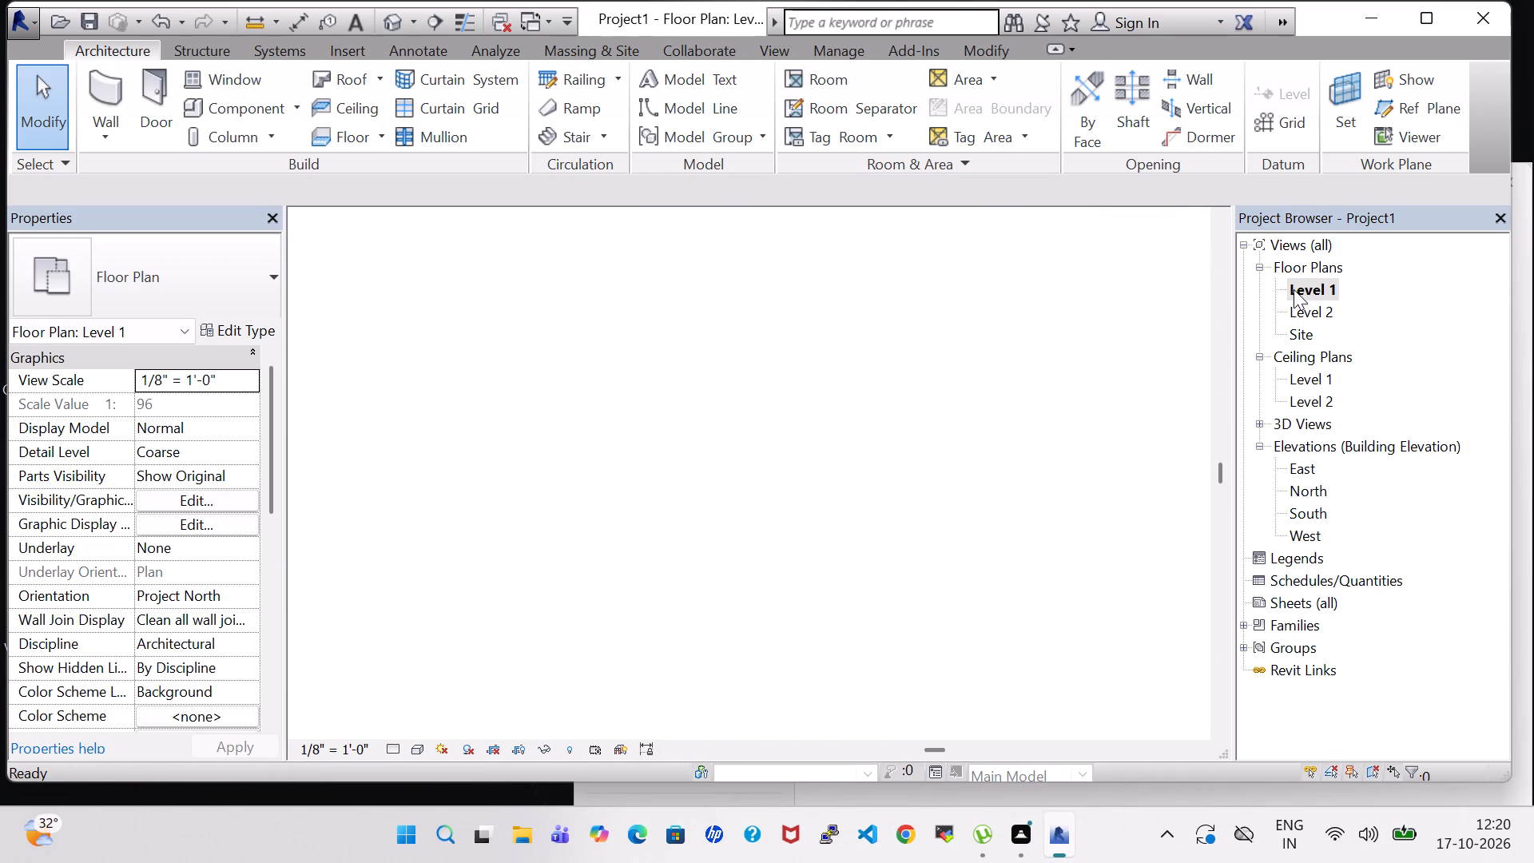
scroll(1047, 392, down, 1)
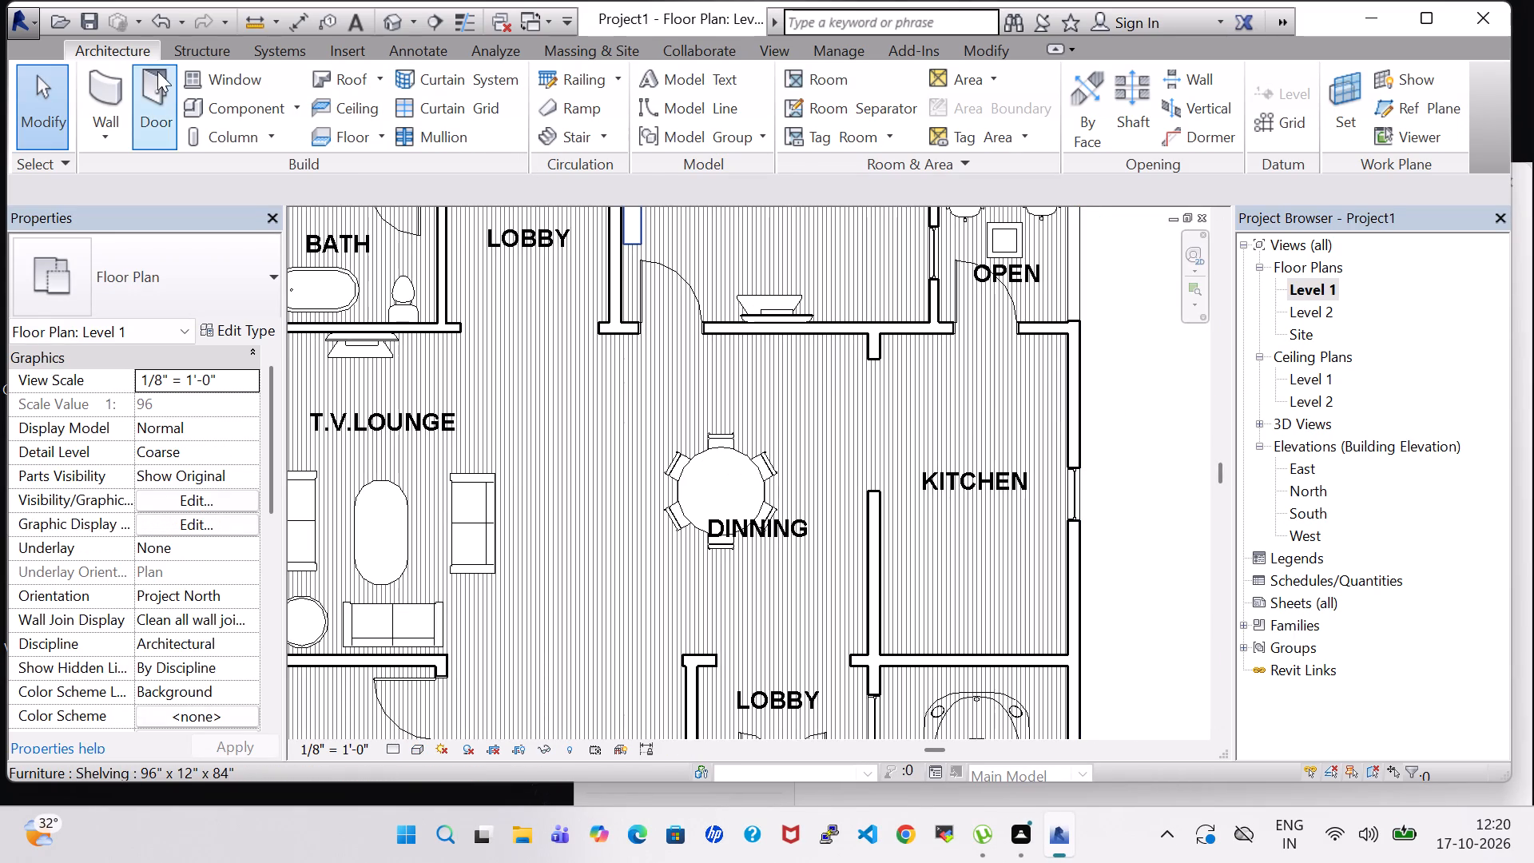
click(96, 87)
scroll(875, 404, up, 3)
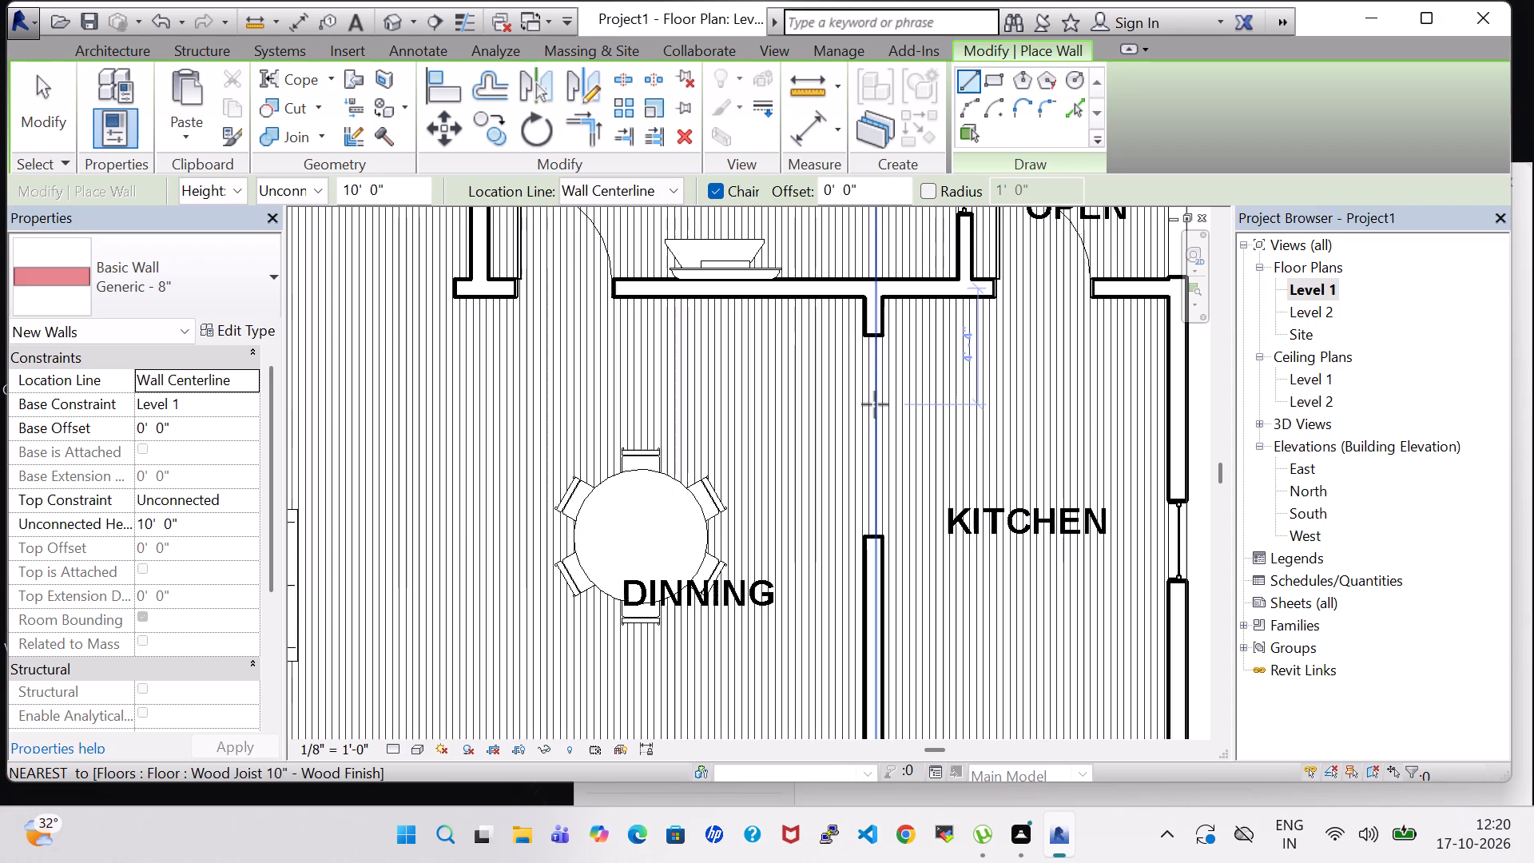
click(869, 330)
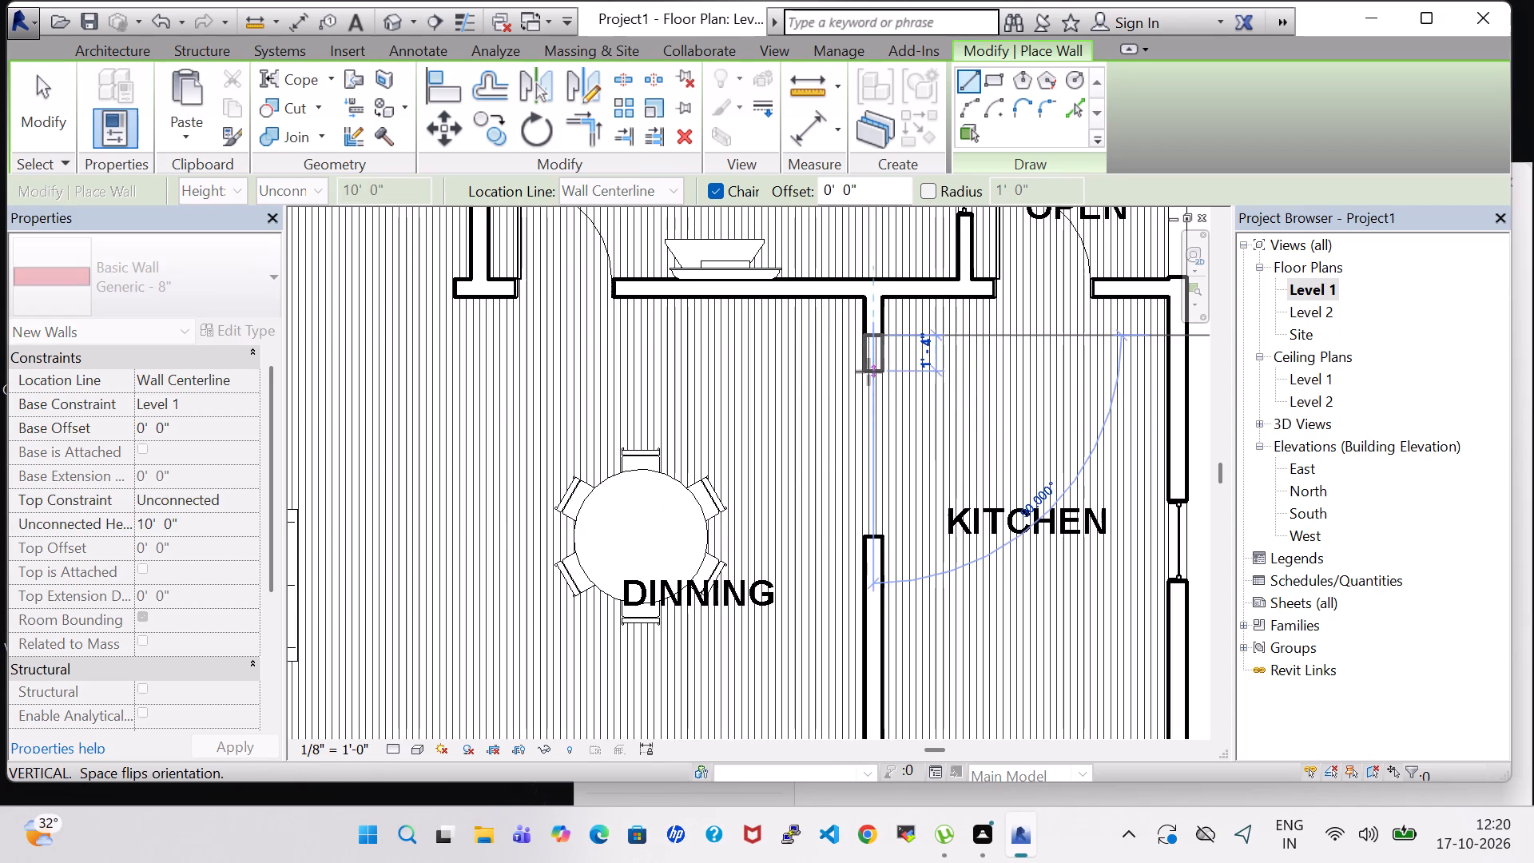
click(868, 381)
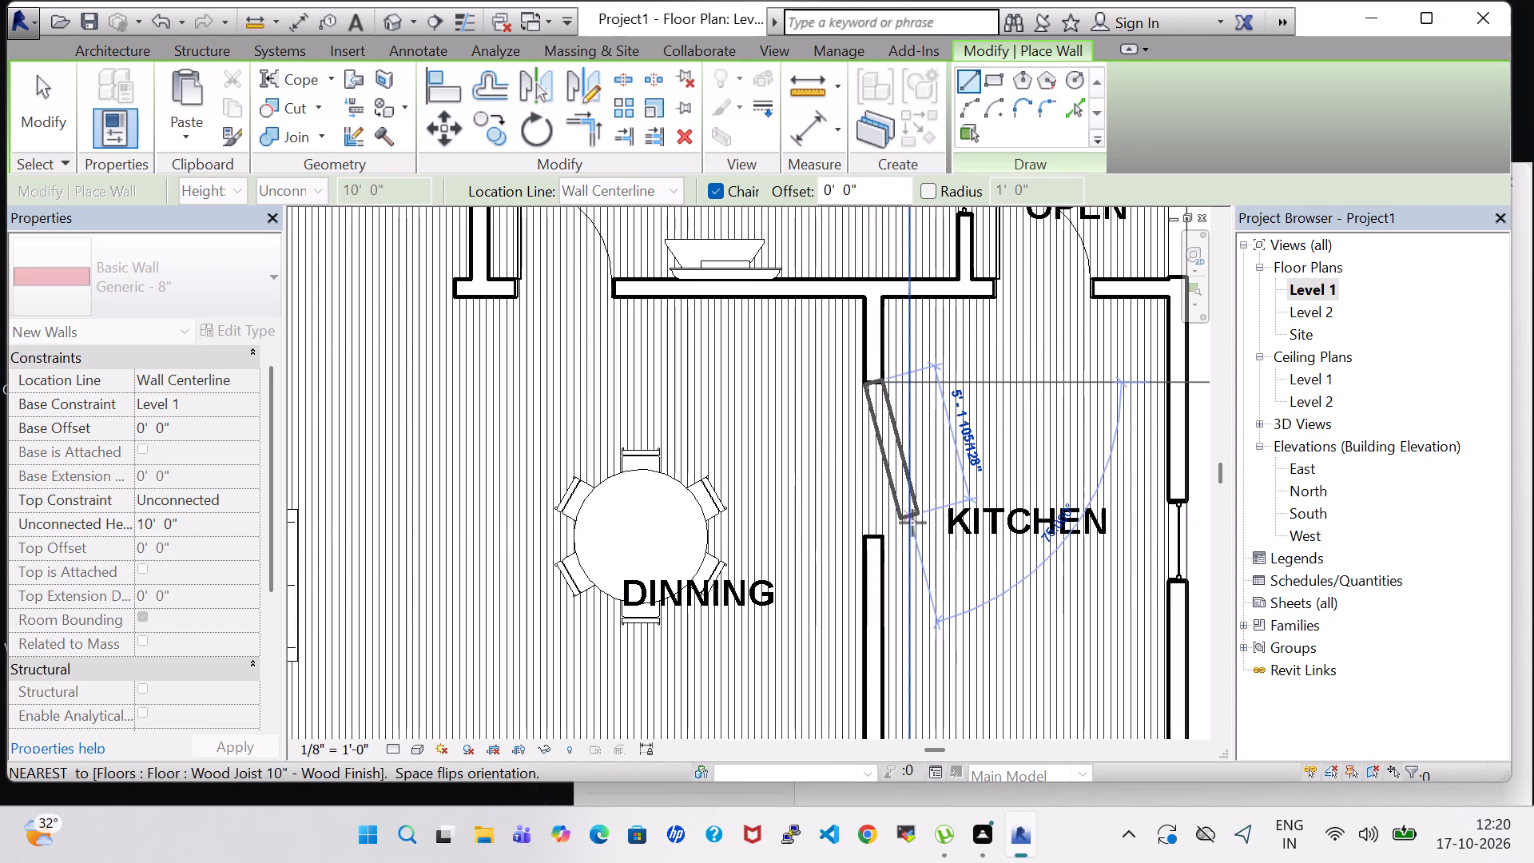
key(Escape)
Split the lower dining-kitchen wall and delete its end segment of about 4'-2" beside the opening, widening the opening.
click(630, 79)
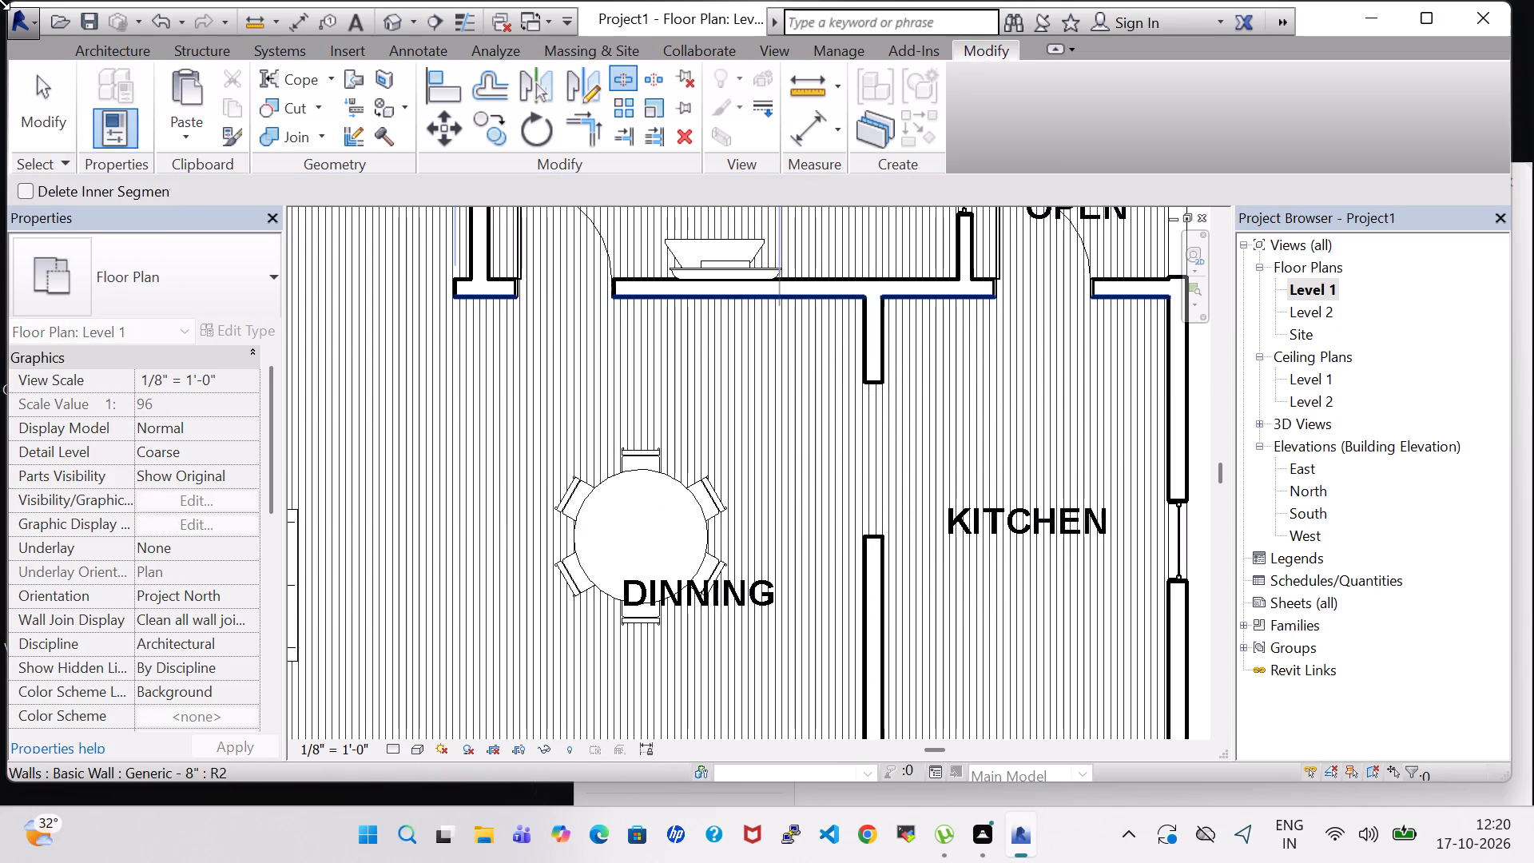
click(880, 649)
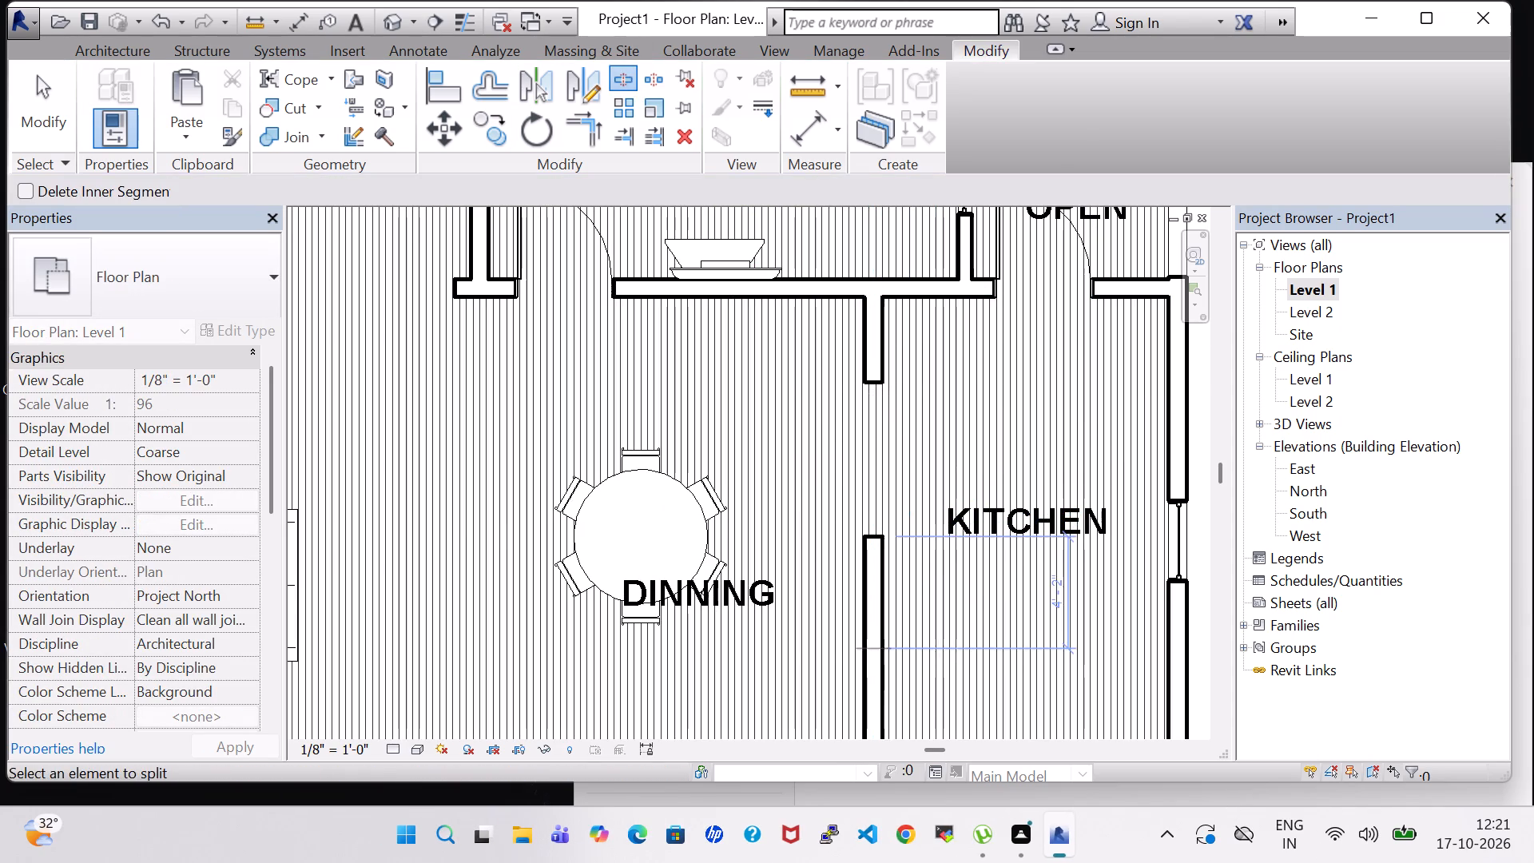
key(Escape)
key(Escape)
click(876, 569)
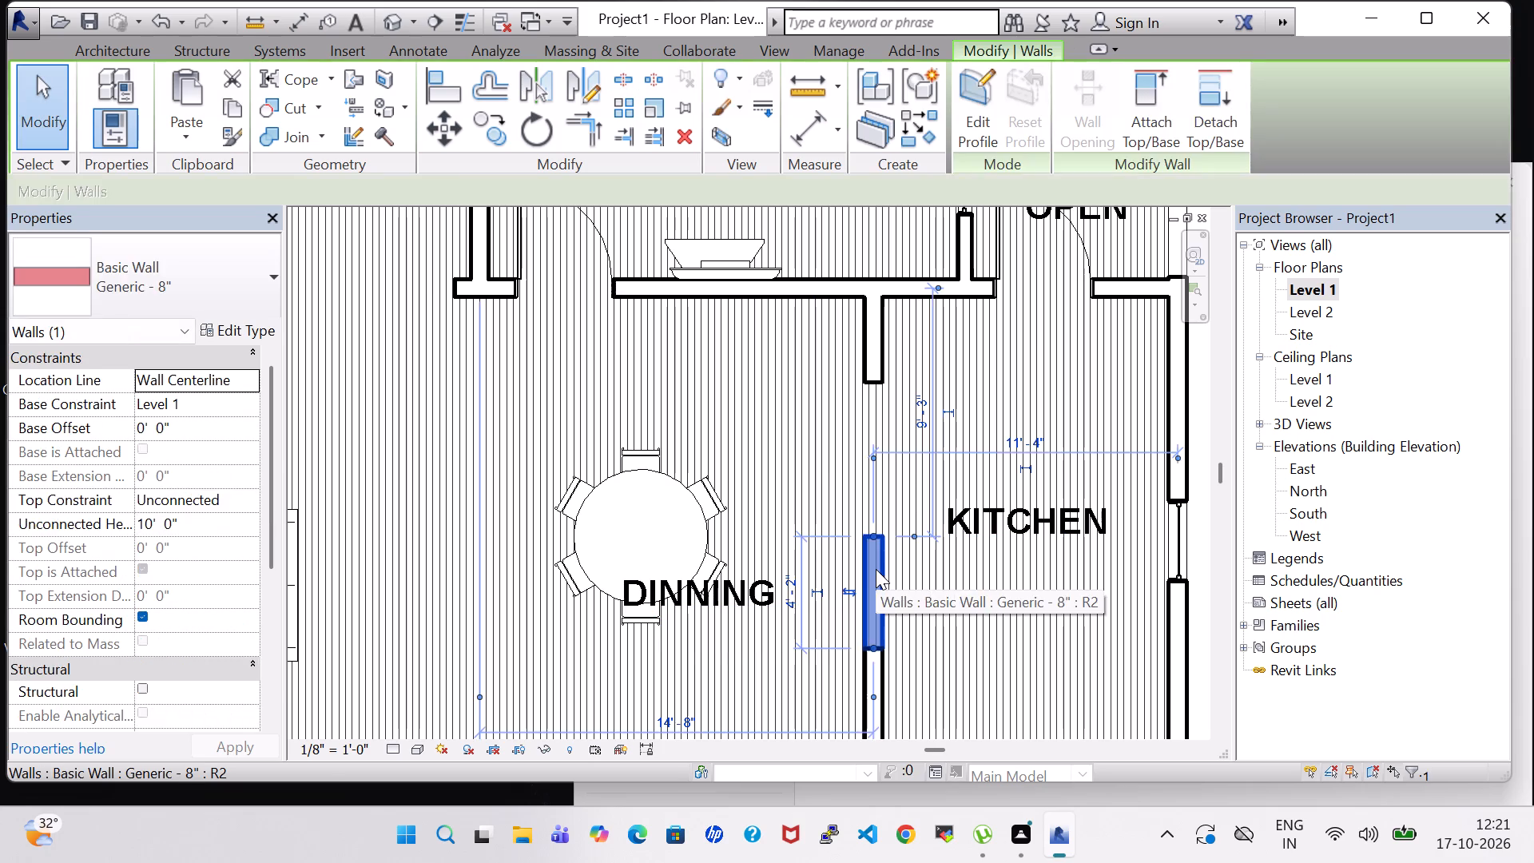
key(Delete)
scroll(876, 569, down, 4)
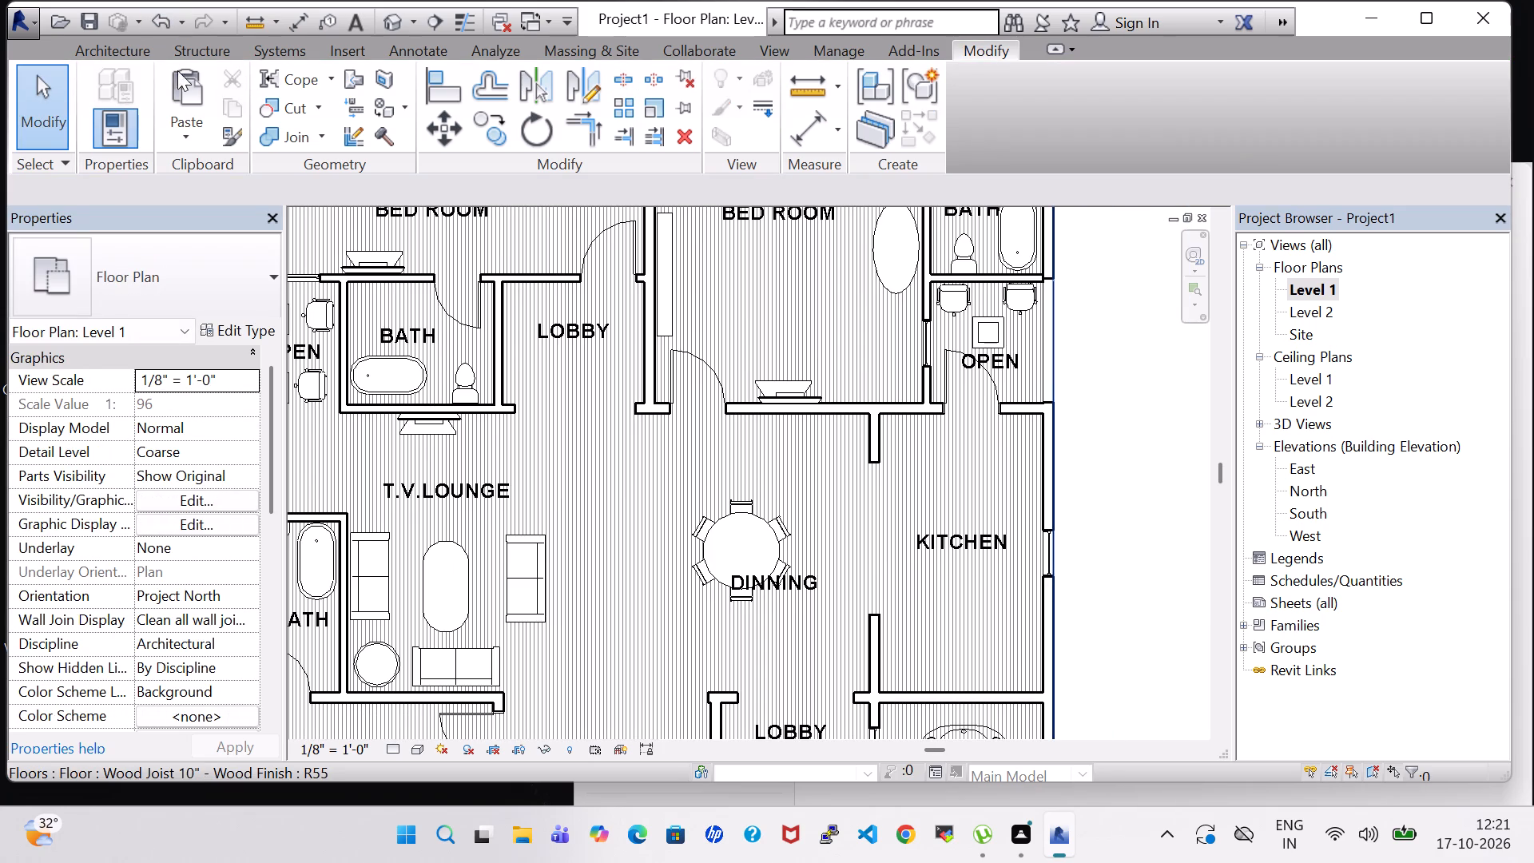
Browse the component family library's Plumbing architectural sinks and Specialty Equipment domestic folders for a suitable fixture.
click(115, 52)
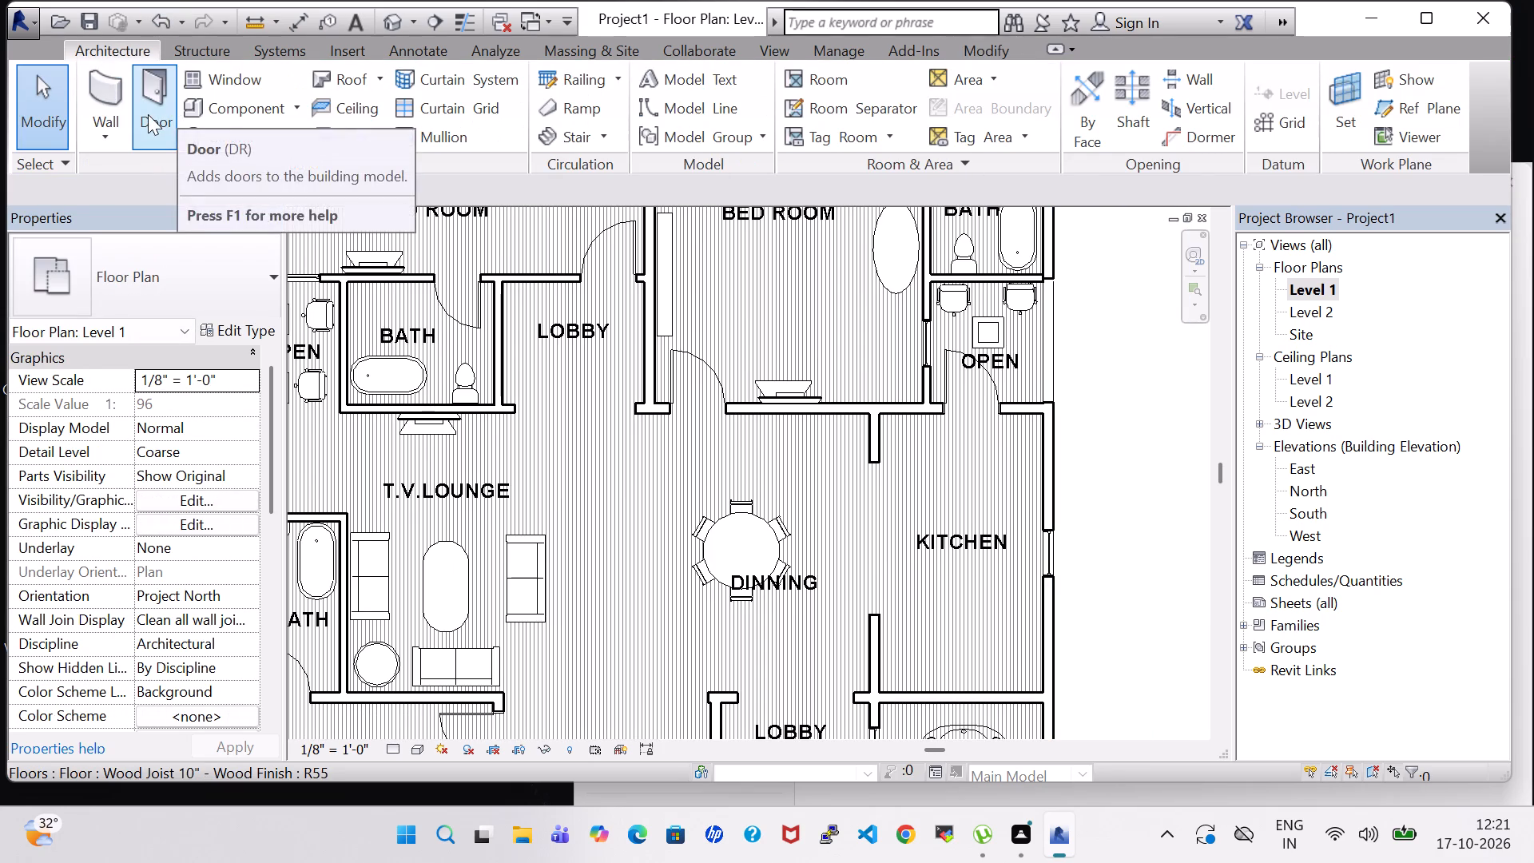
click(217, 103)
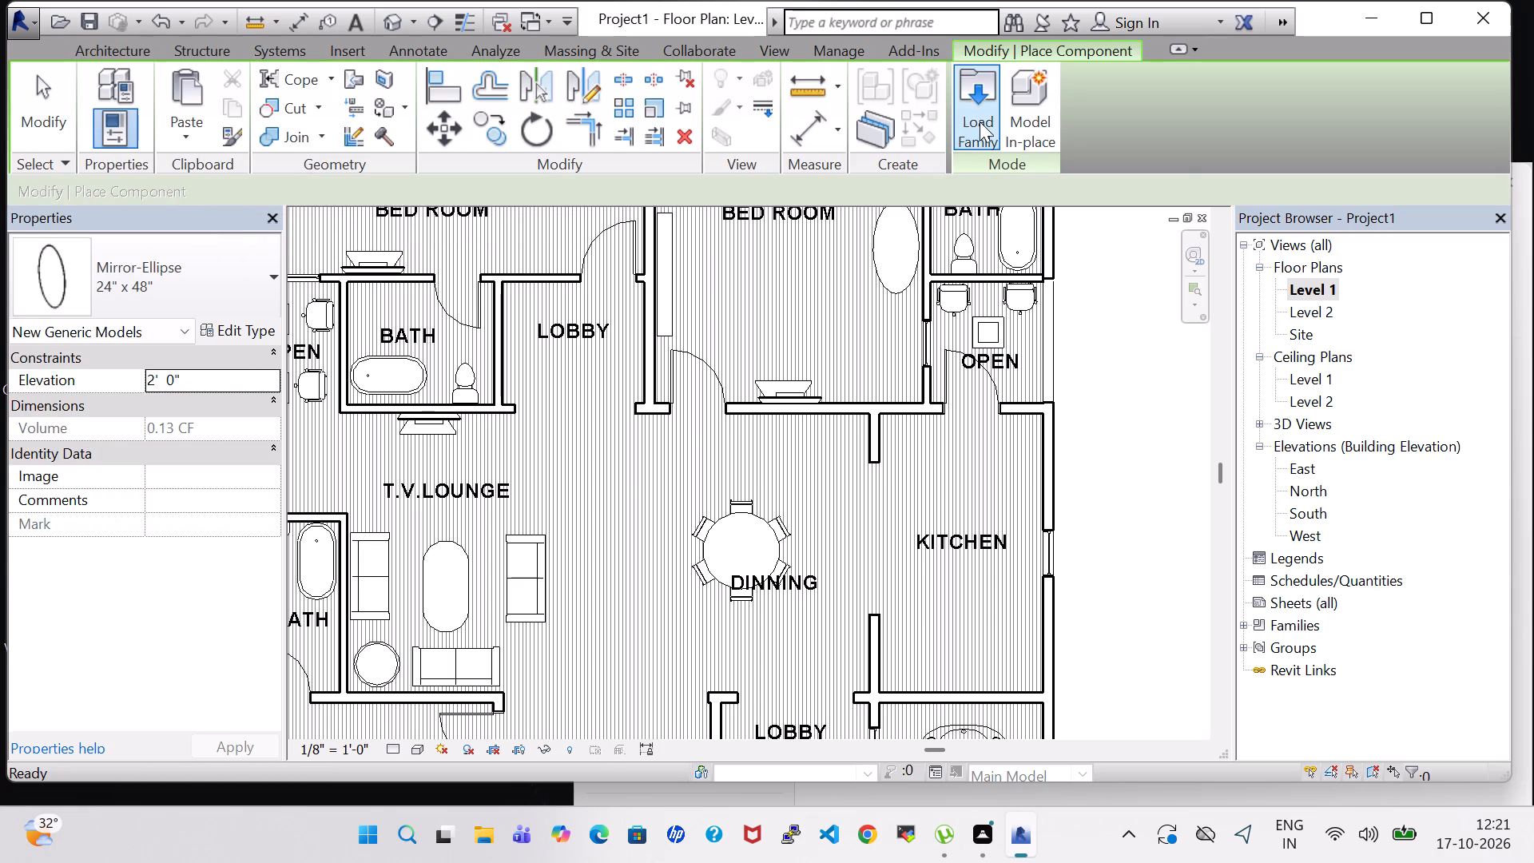
click(980, 121)
scroll(794, 368, down, 3)
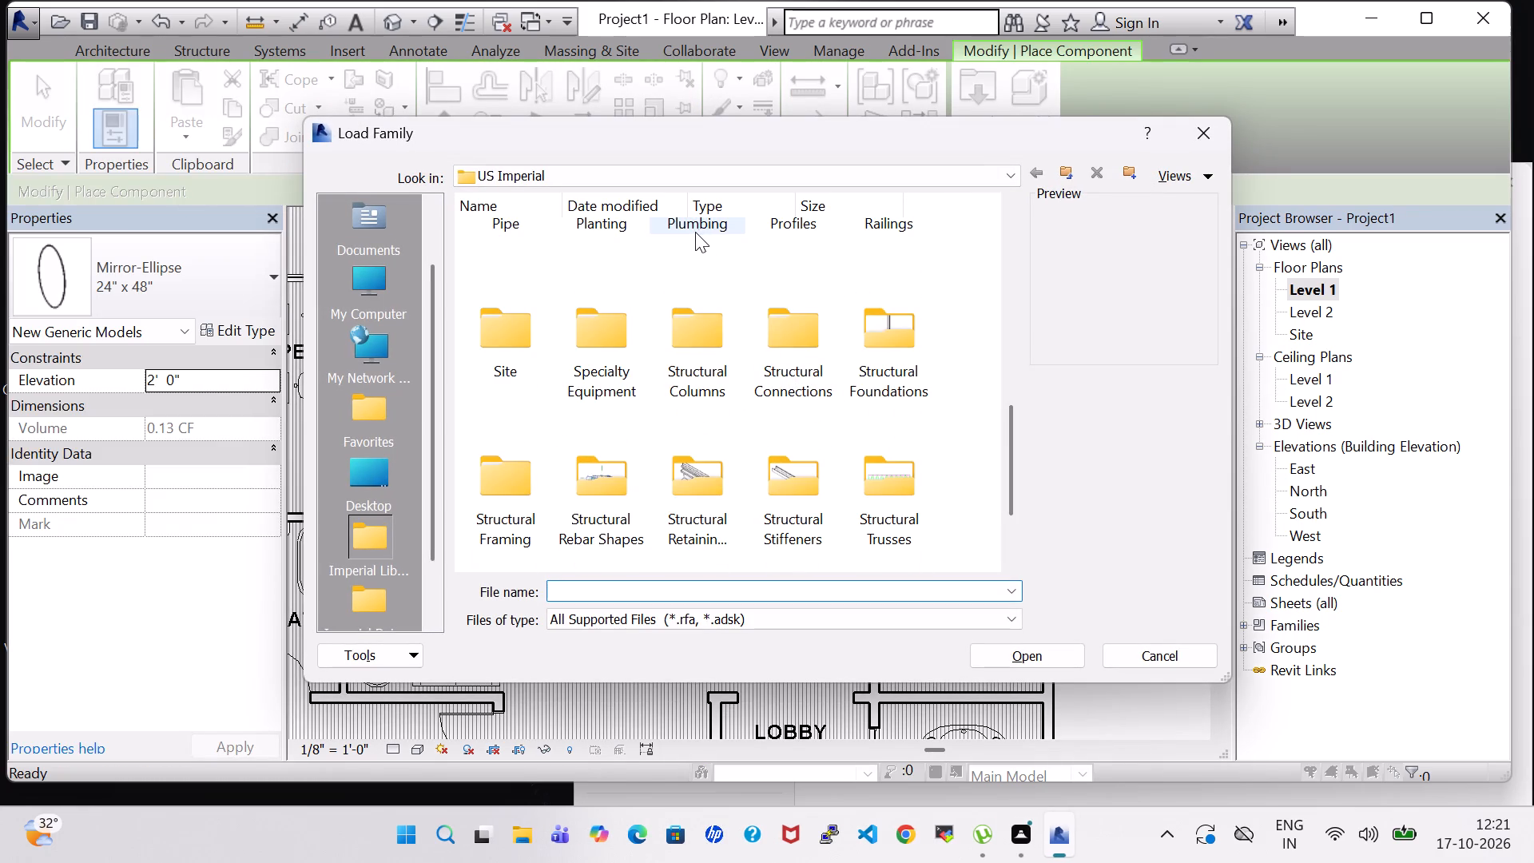
double_click(695, 232)
triple_click(542, 258)
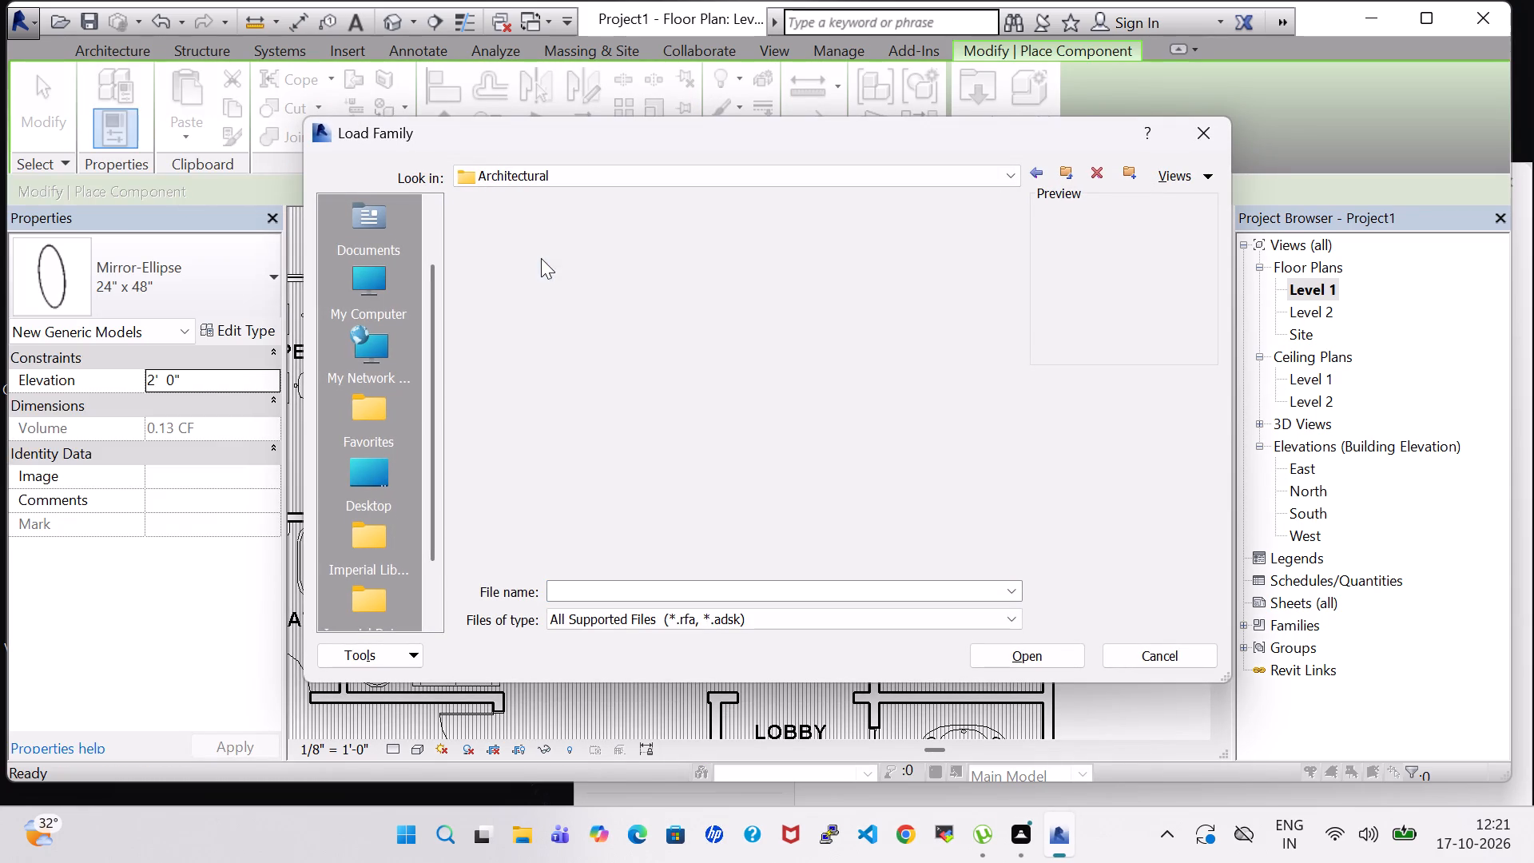
double_click(565, 256)
double_click(864, 262)
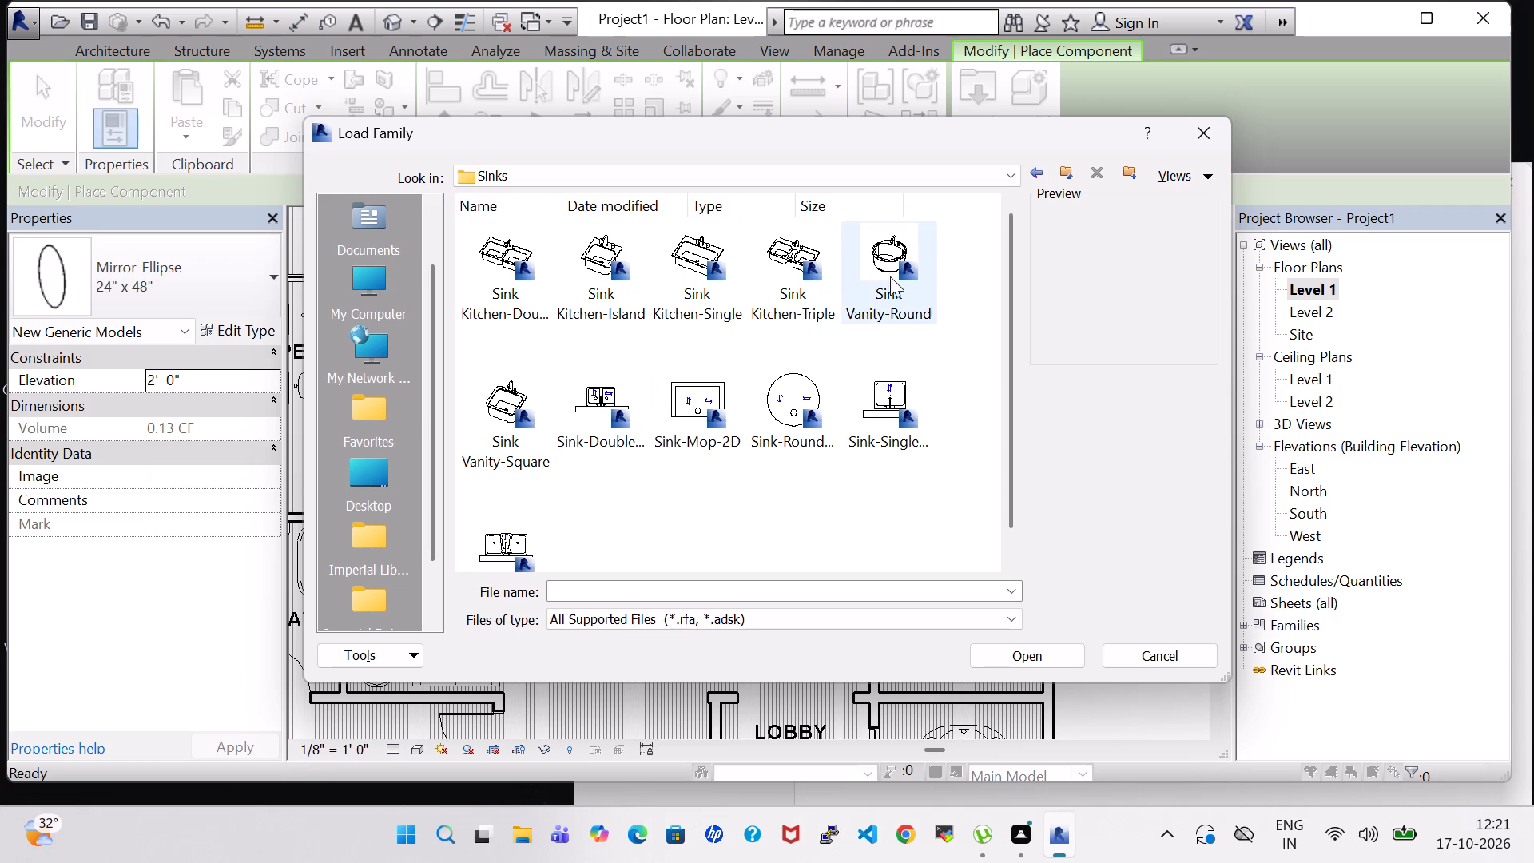
double_click(1032, 176)
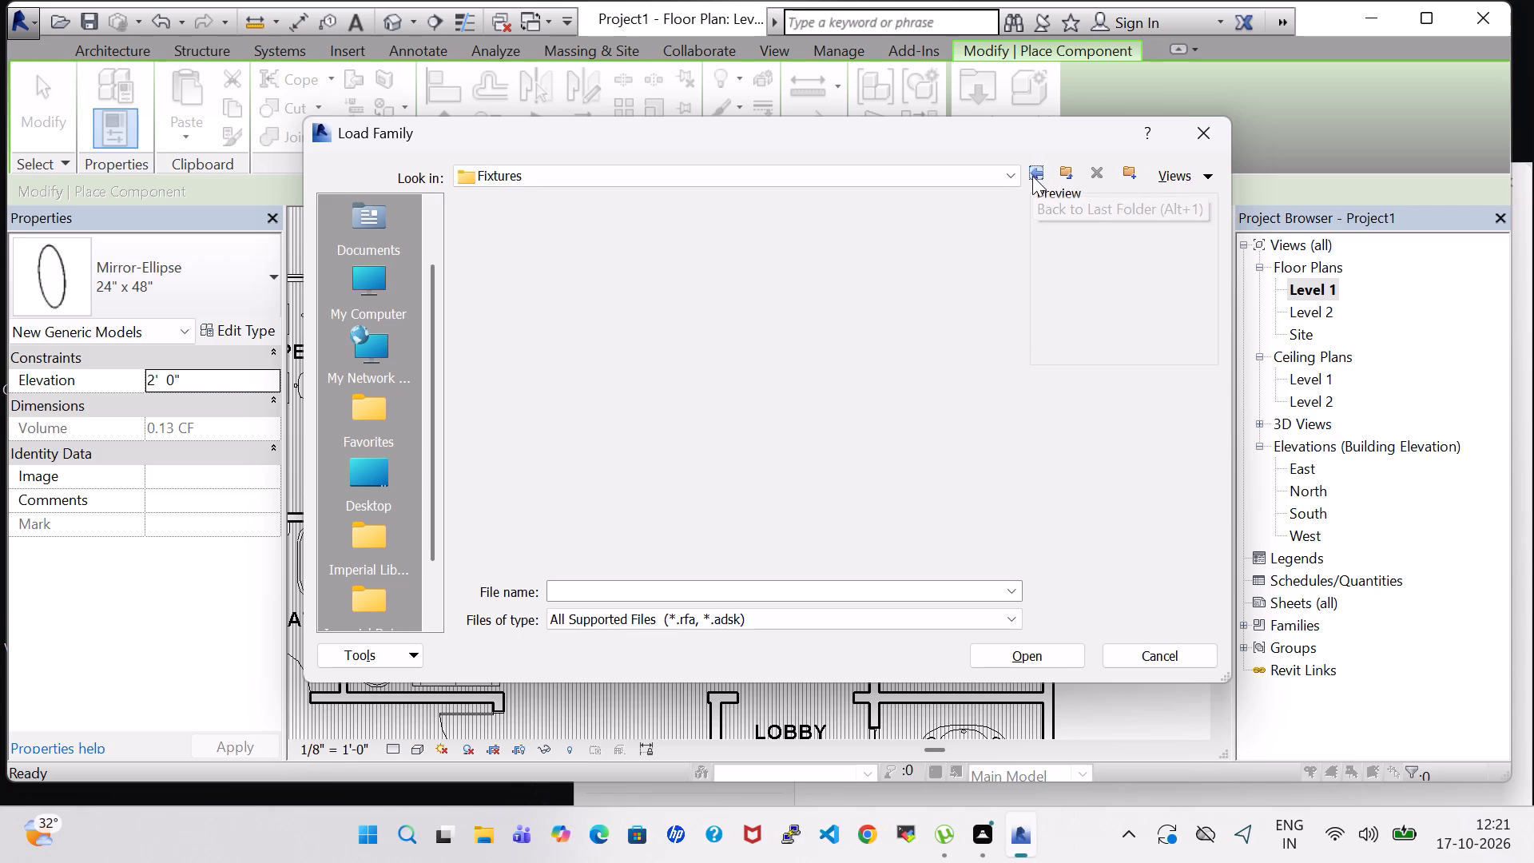
click(1037, 172)
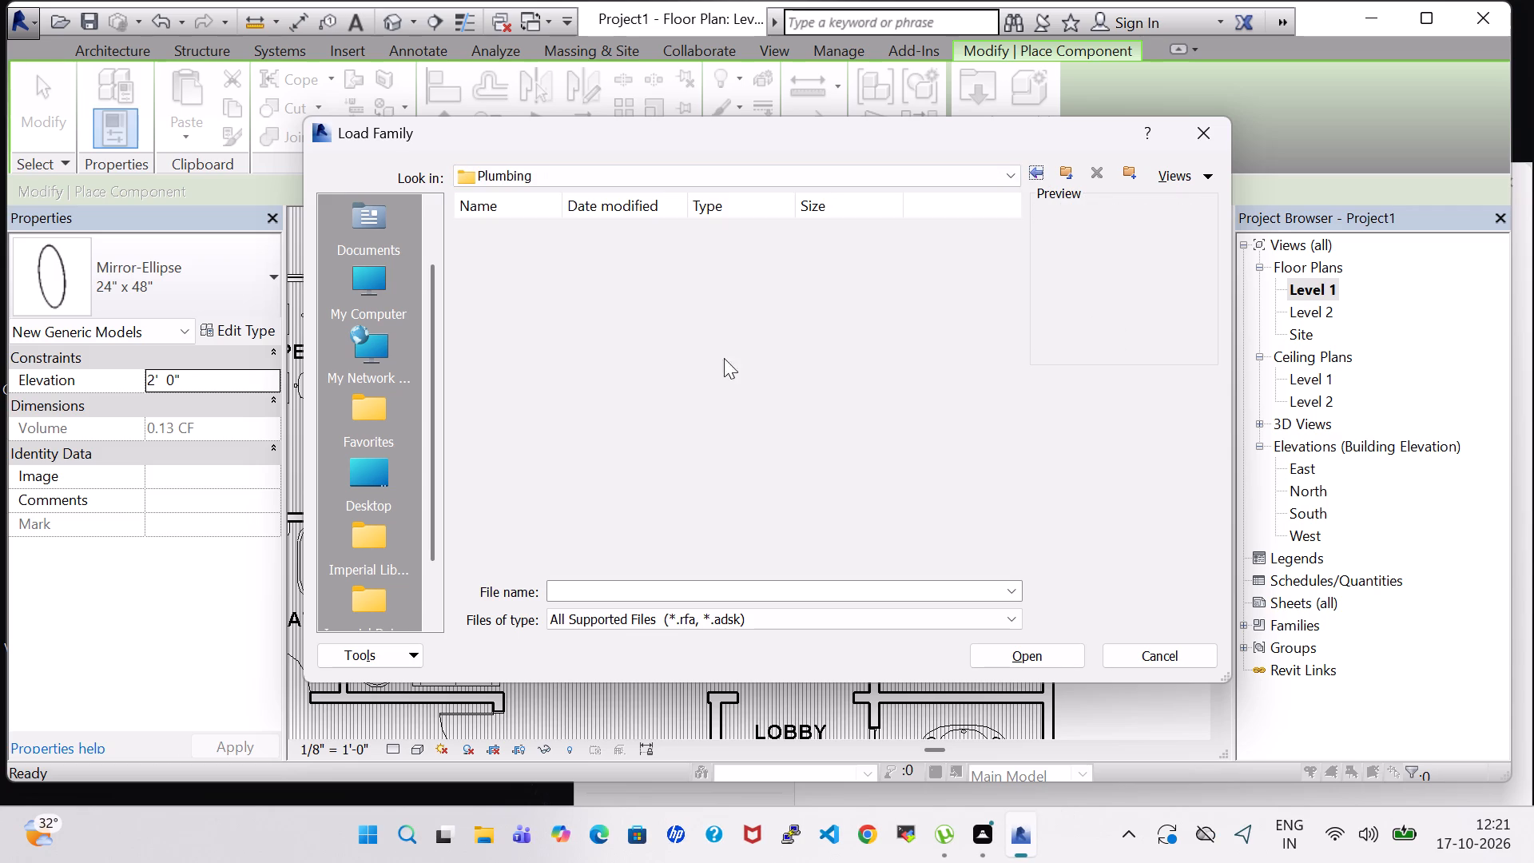
scroll(641, 372, down, 1)
click(1042, 165)
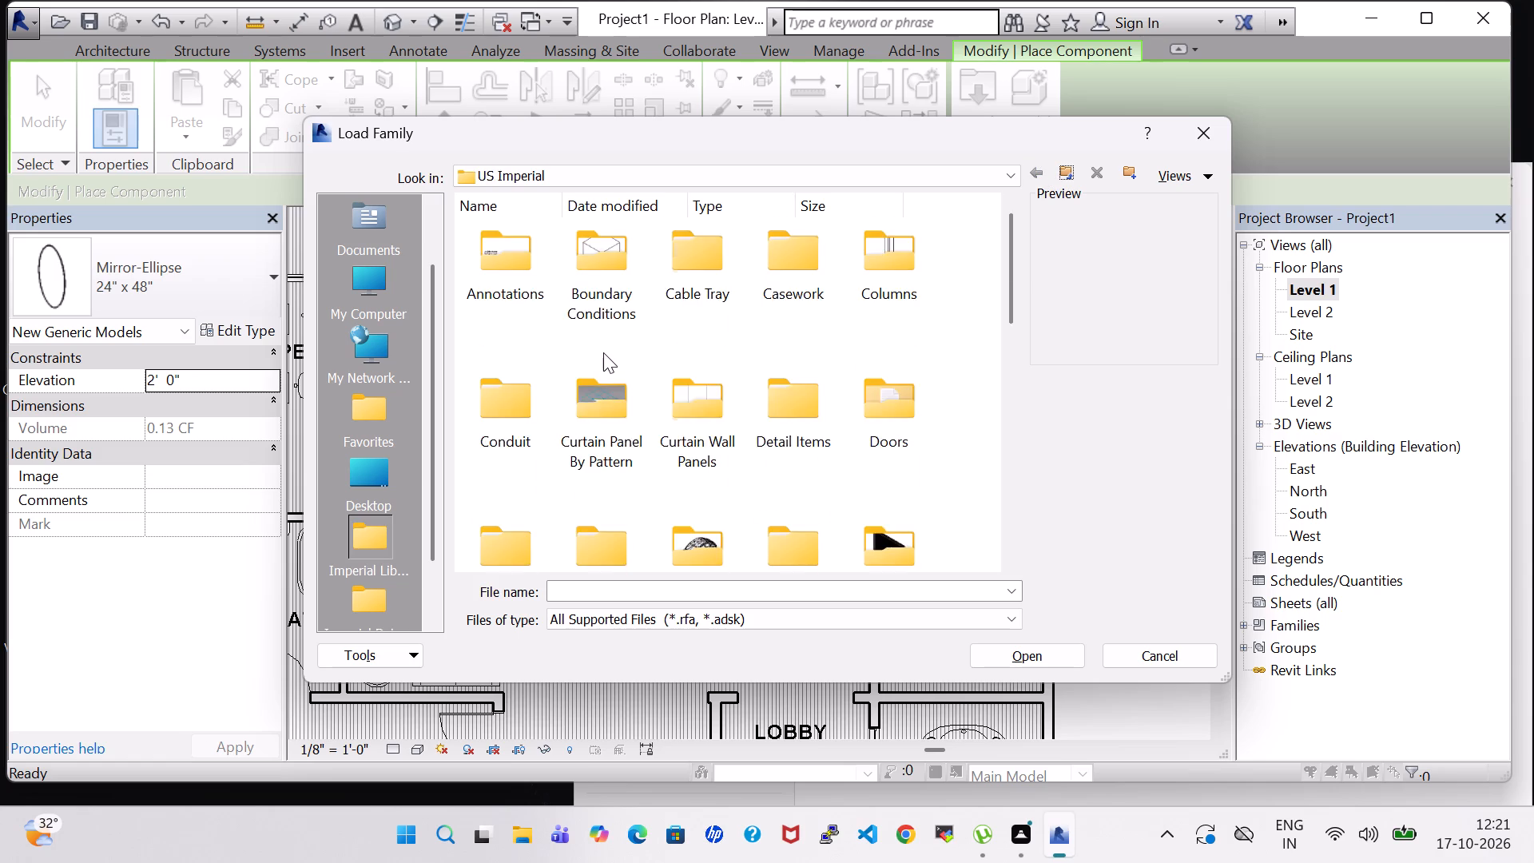
scroll(603, 352, down, 2)
scroll(642, 396, up, 1)
scroll(642, 396, down, 3)
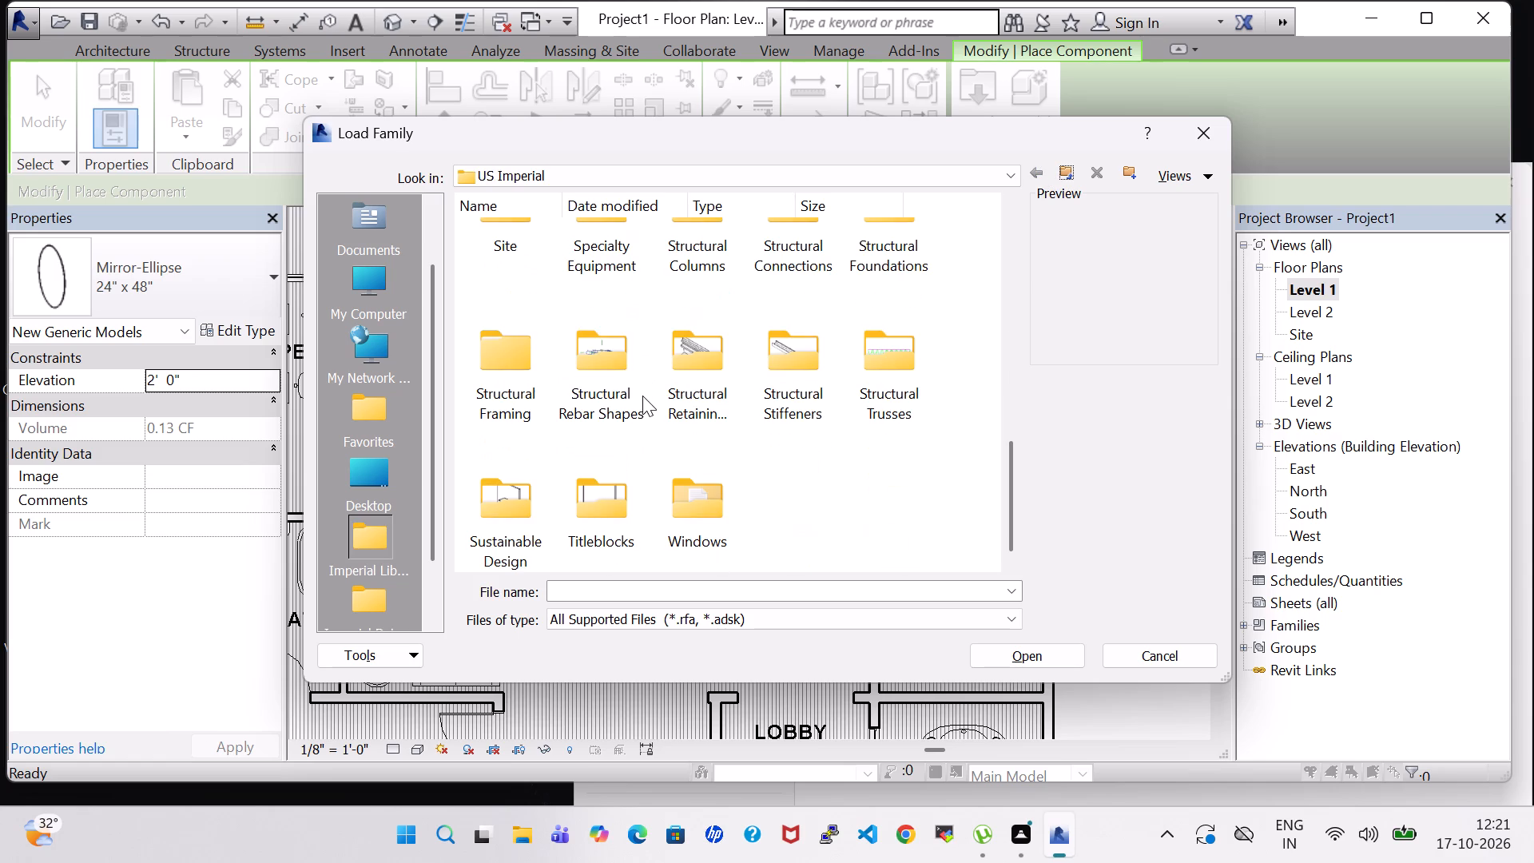
double_click(616, 252)
double_click(630, 267)
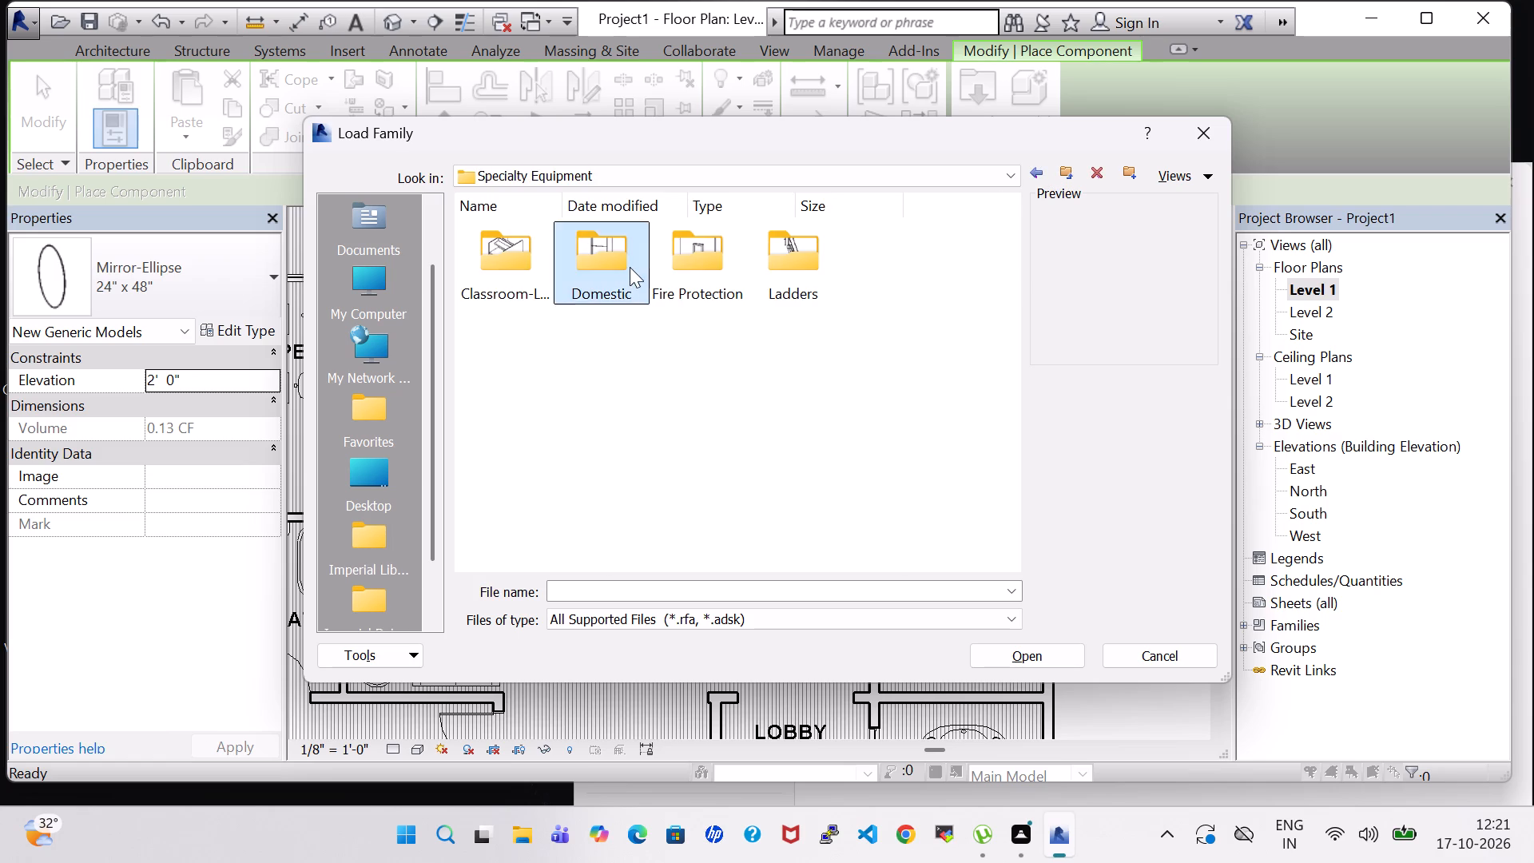
scroll(1149, 239, down, 1)
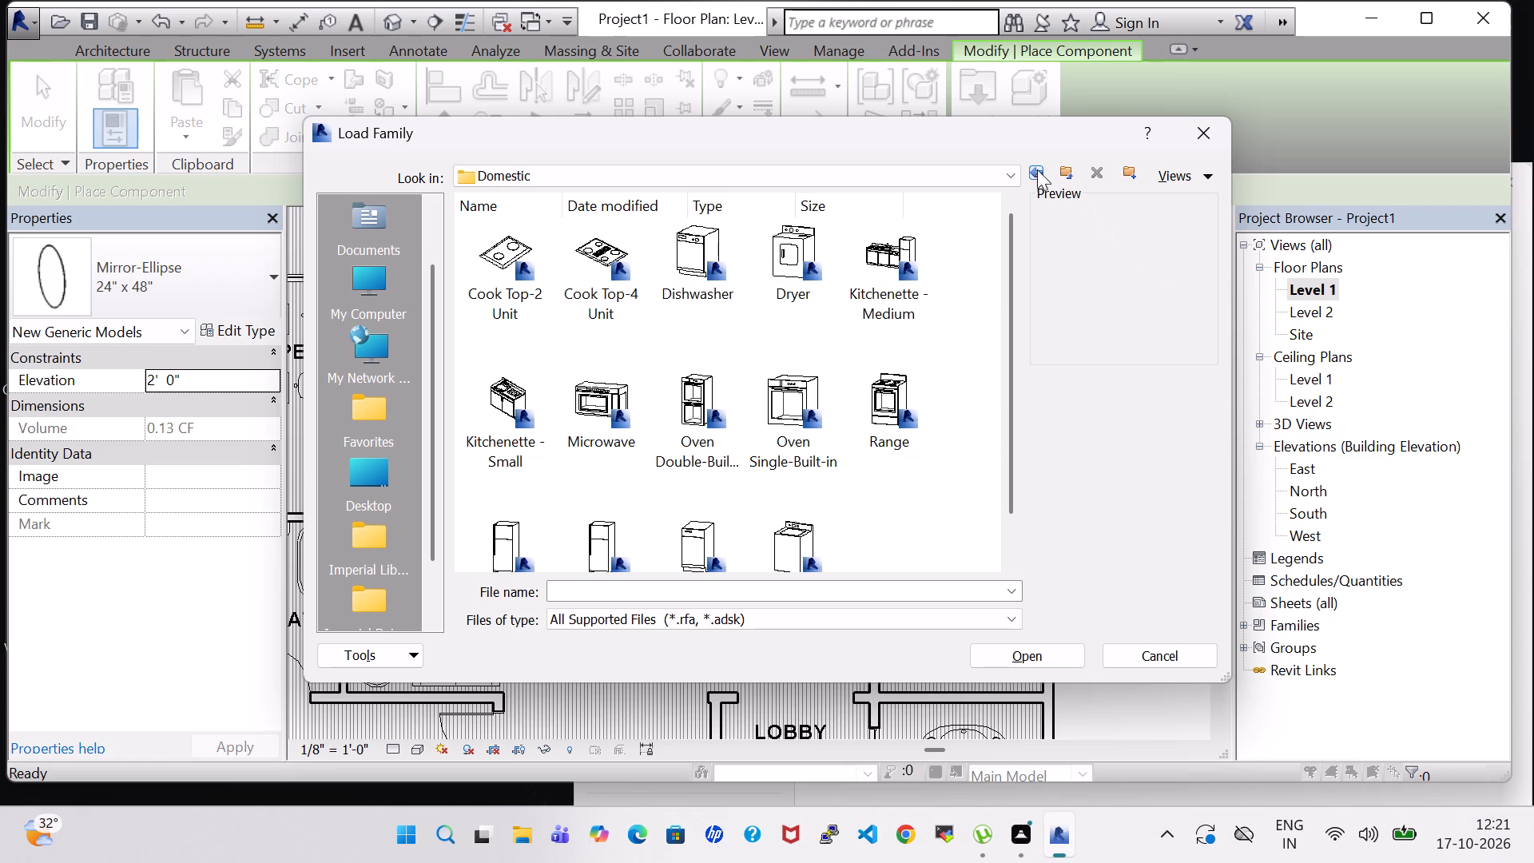
click(1031, 166)
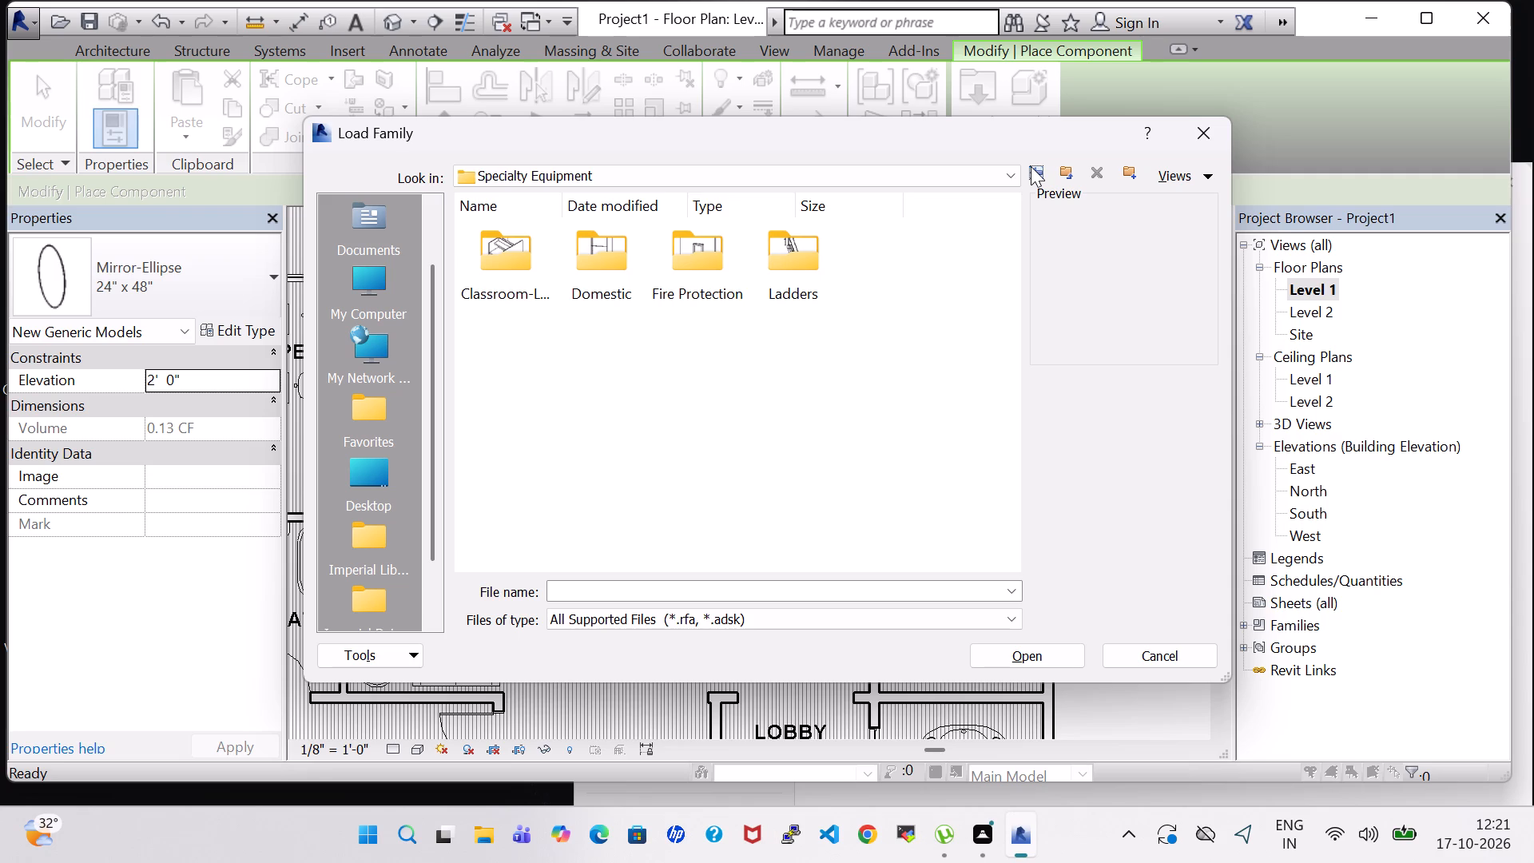
click(1031, 166)
Browse the Plumbing MEP fixtures in the US Imperial library and load the Sink - Mop family from Sinks.
scroll(732, 376, down, 1)
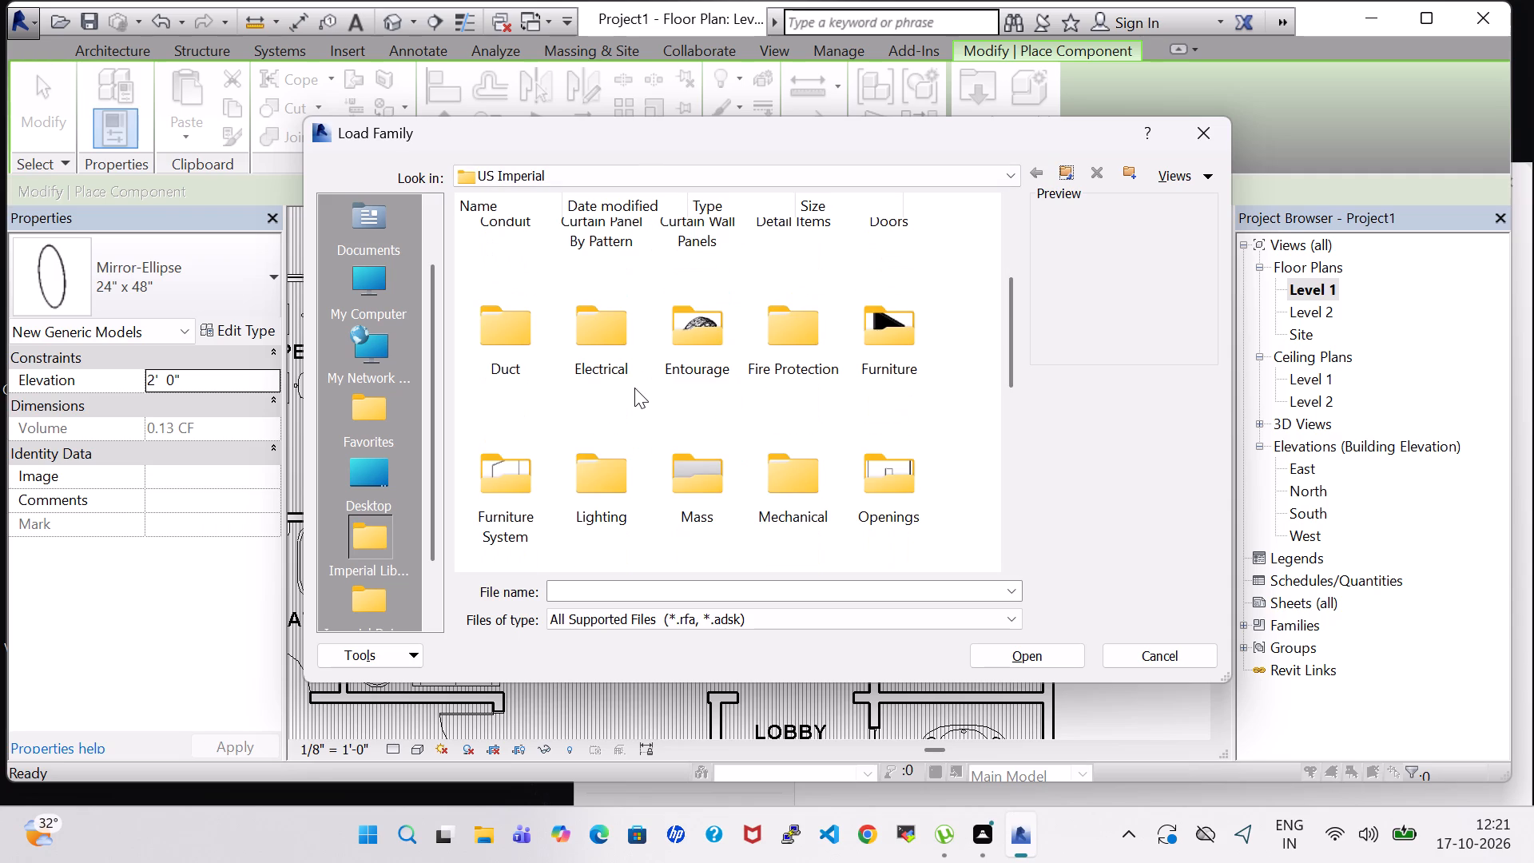
scroll(634, 395, down, 1)
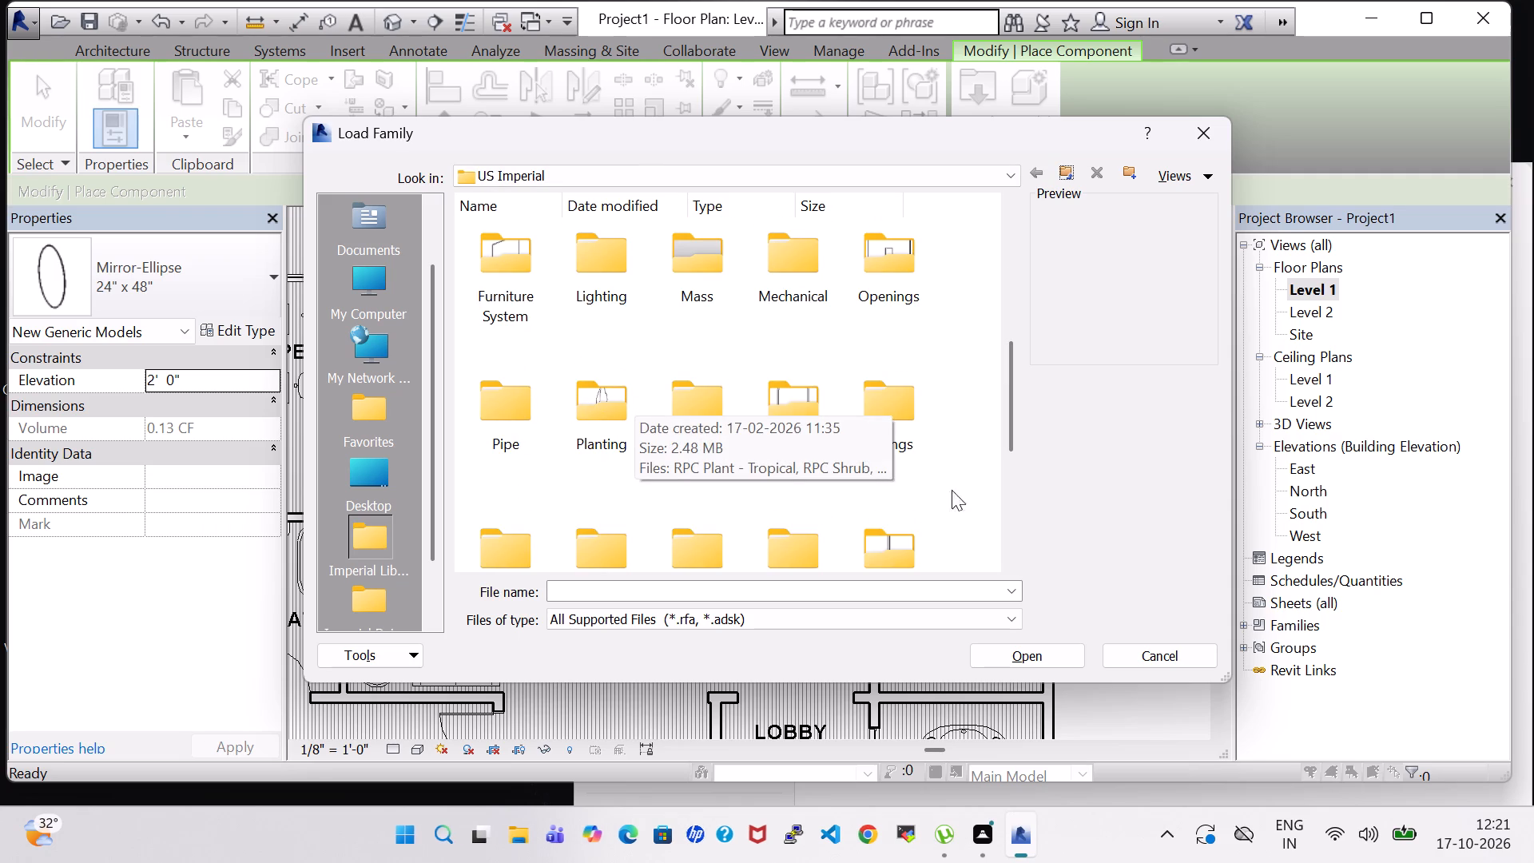
double_click(713, 409)
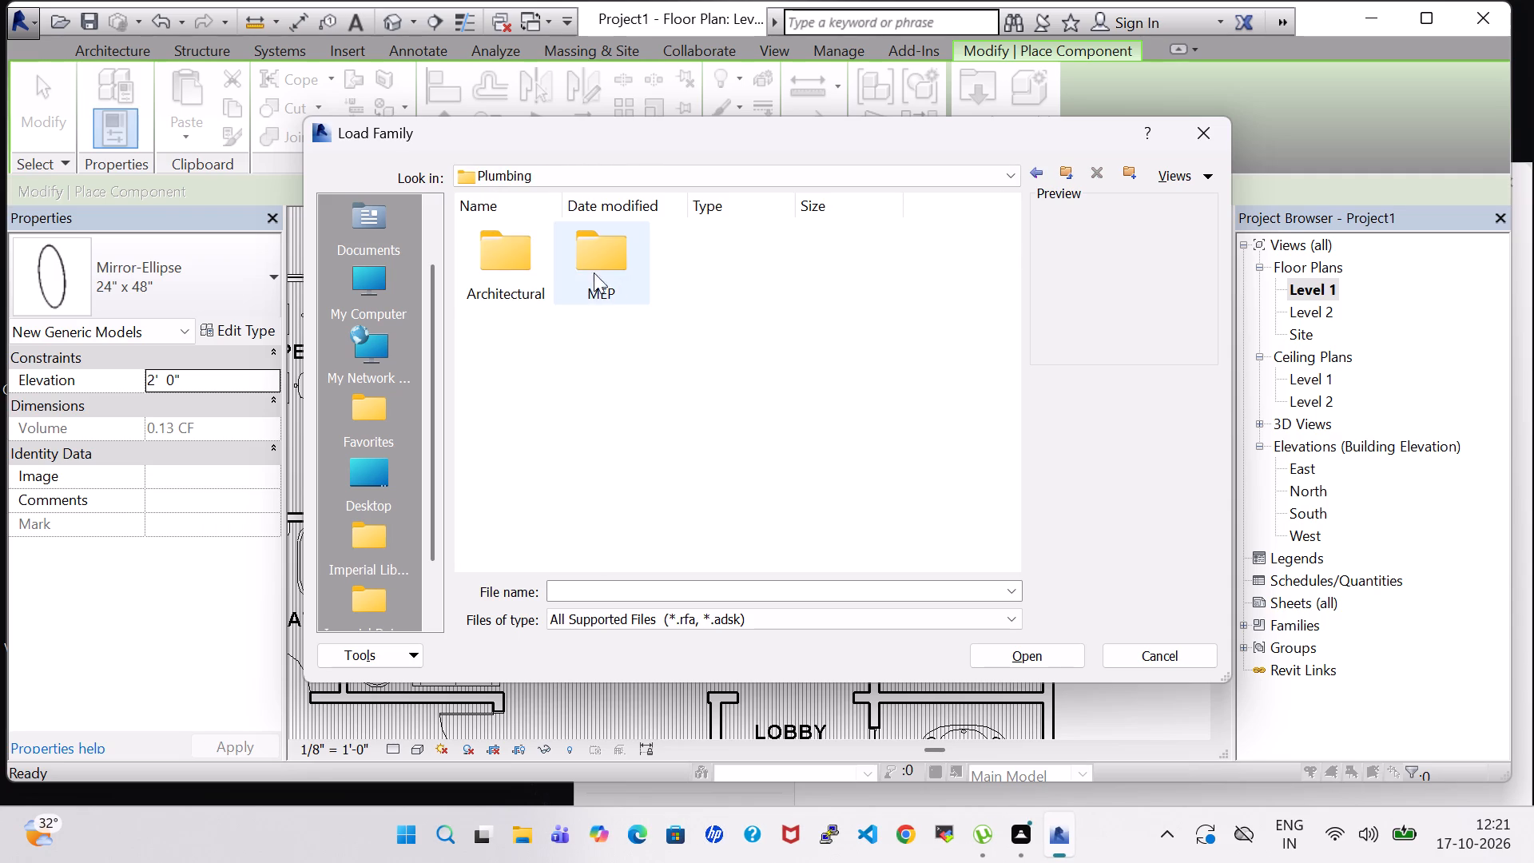
double_click(606, 258)
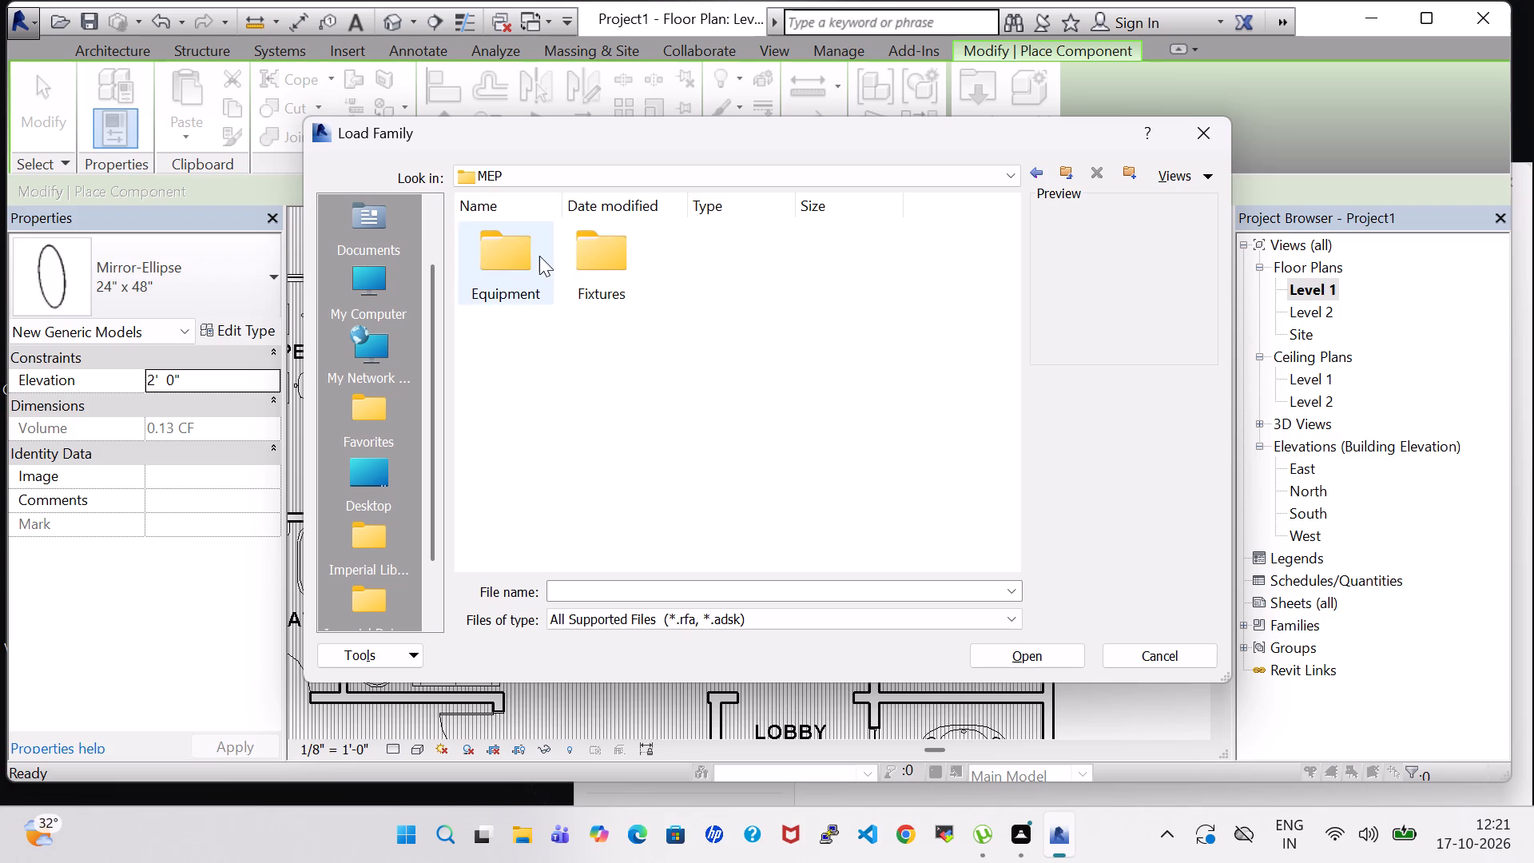
double_click(613, 254)
double_click(493, 249)
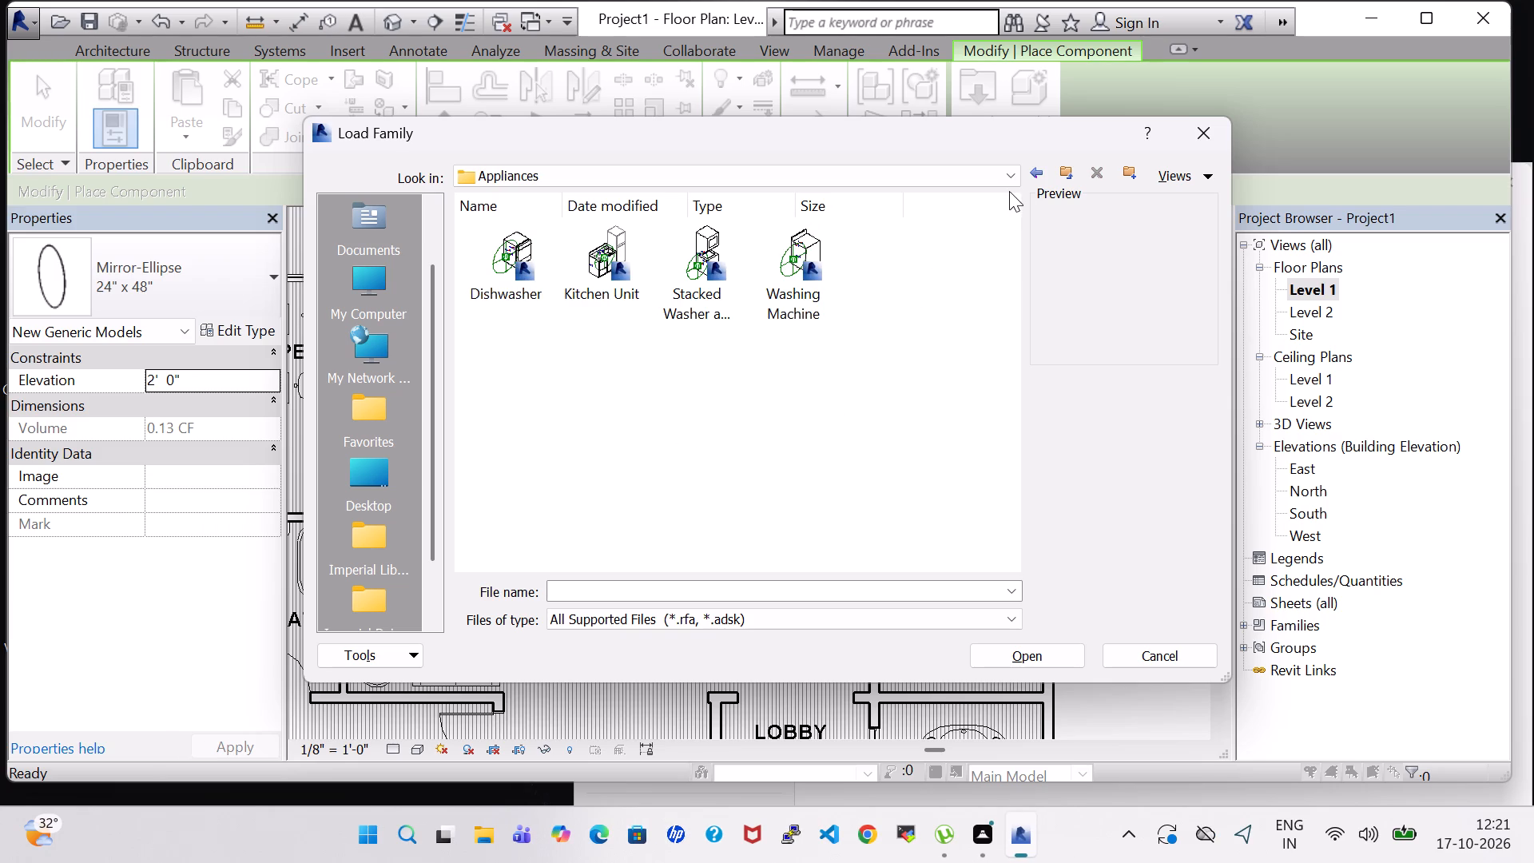
click(1035, 169)
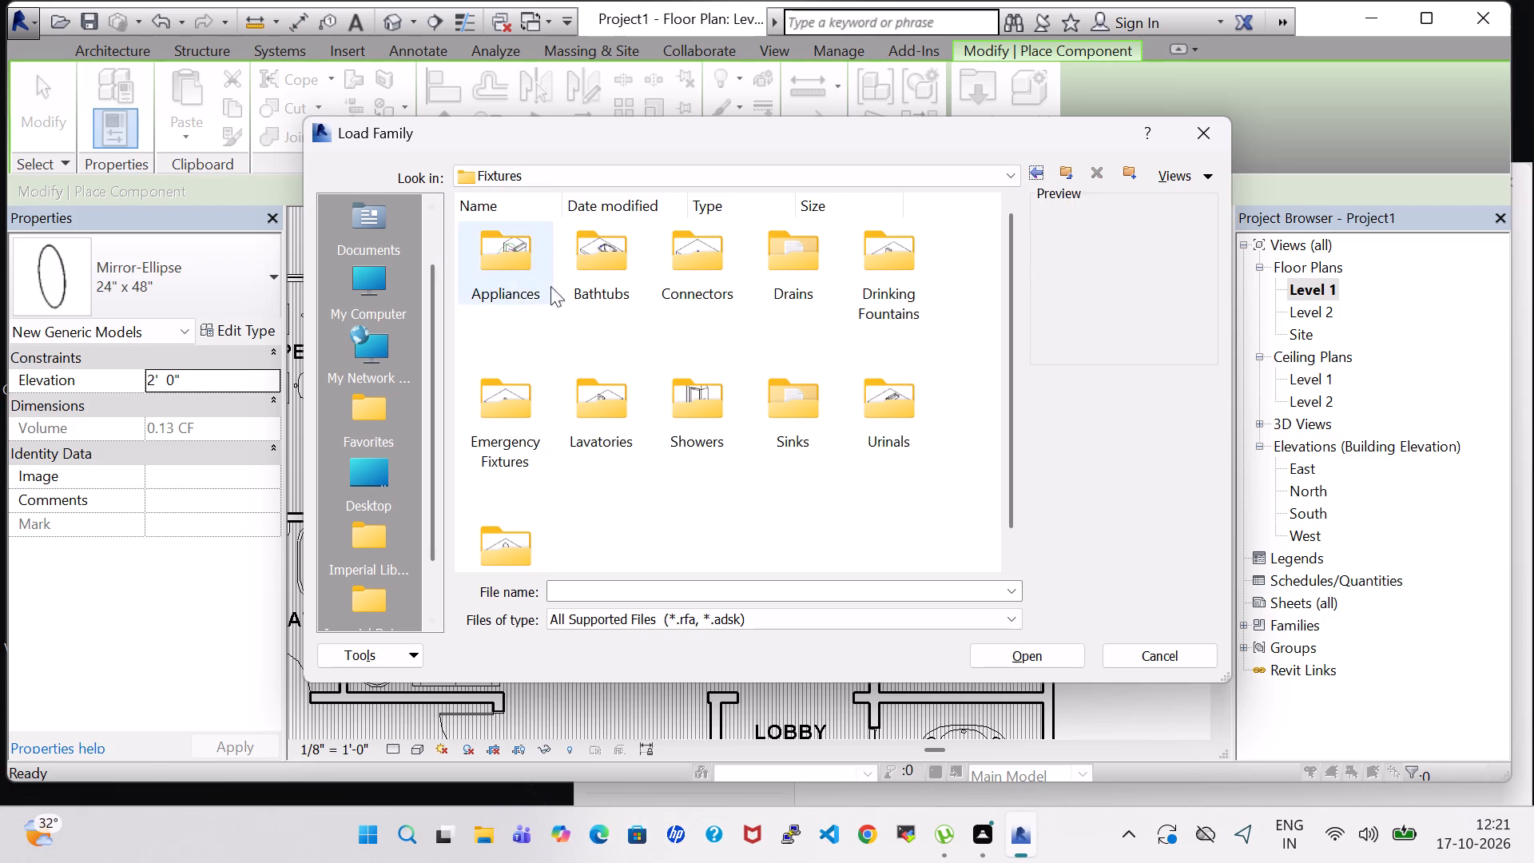
scroll(548, 519, down, 1)
double_click(546, 519)
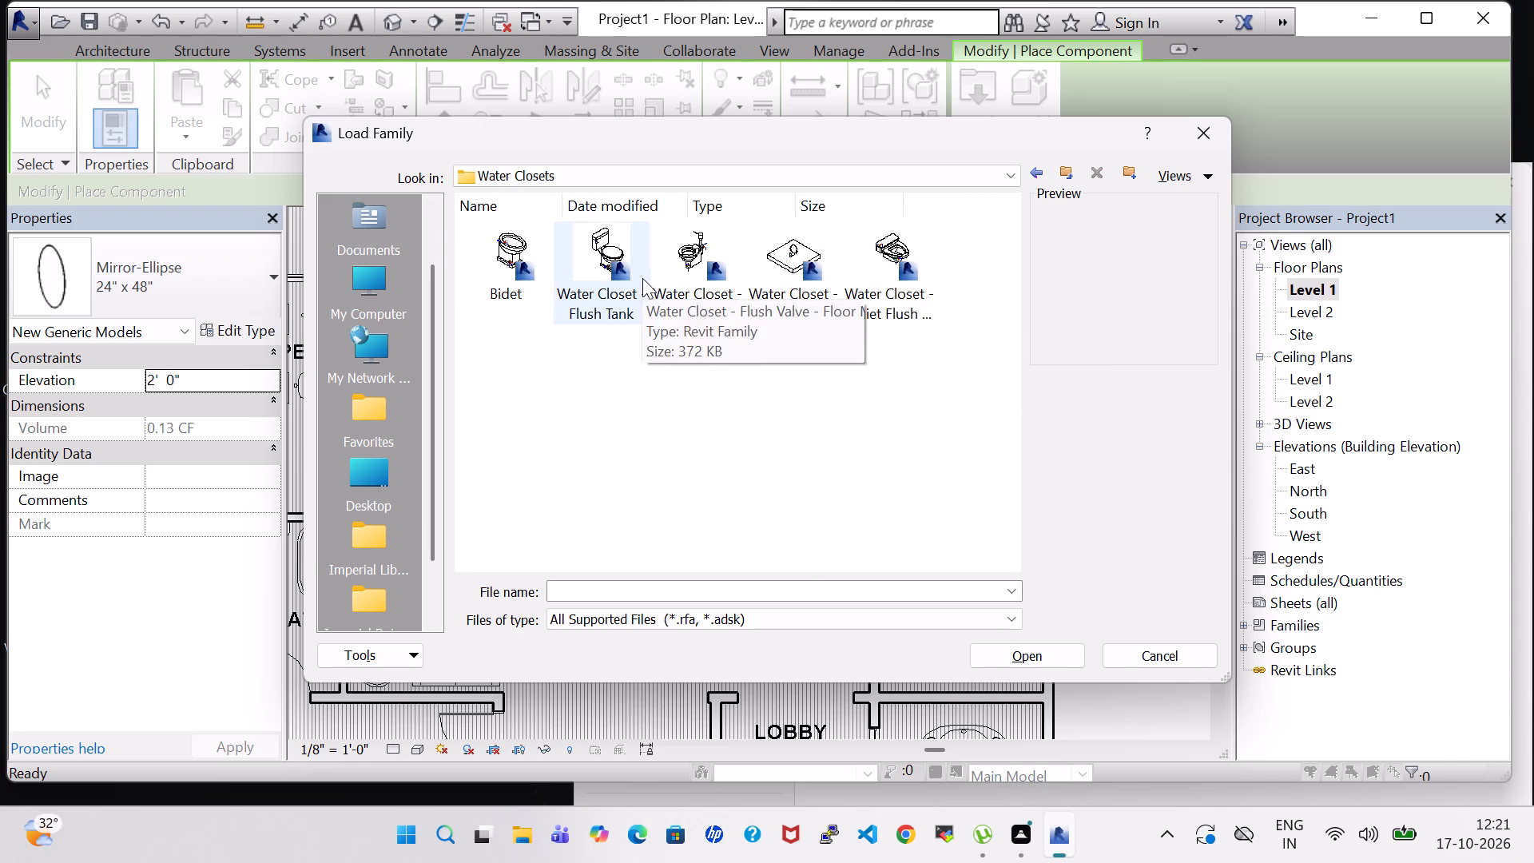
click(1042, 175)
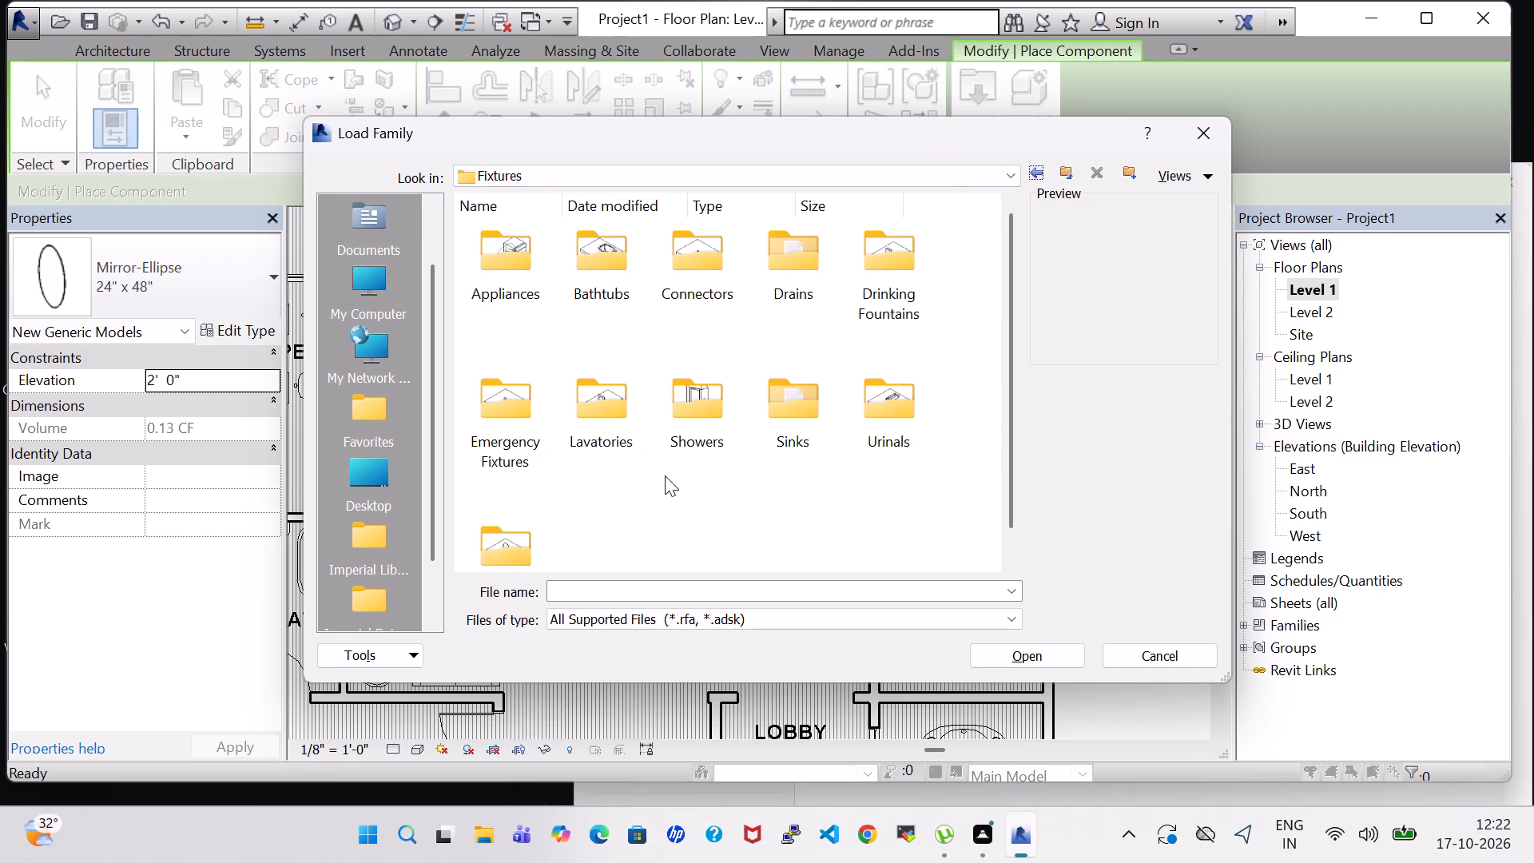
double_click(895, 399)
click(1039, 173)
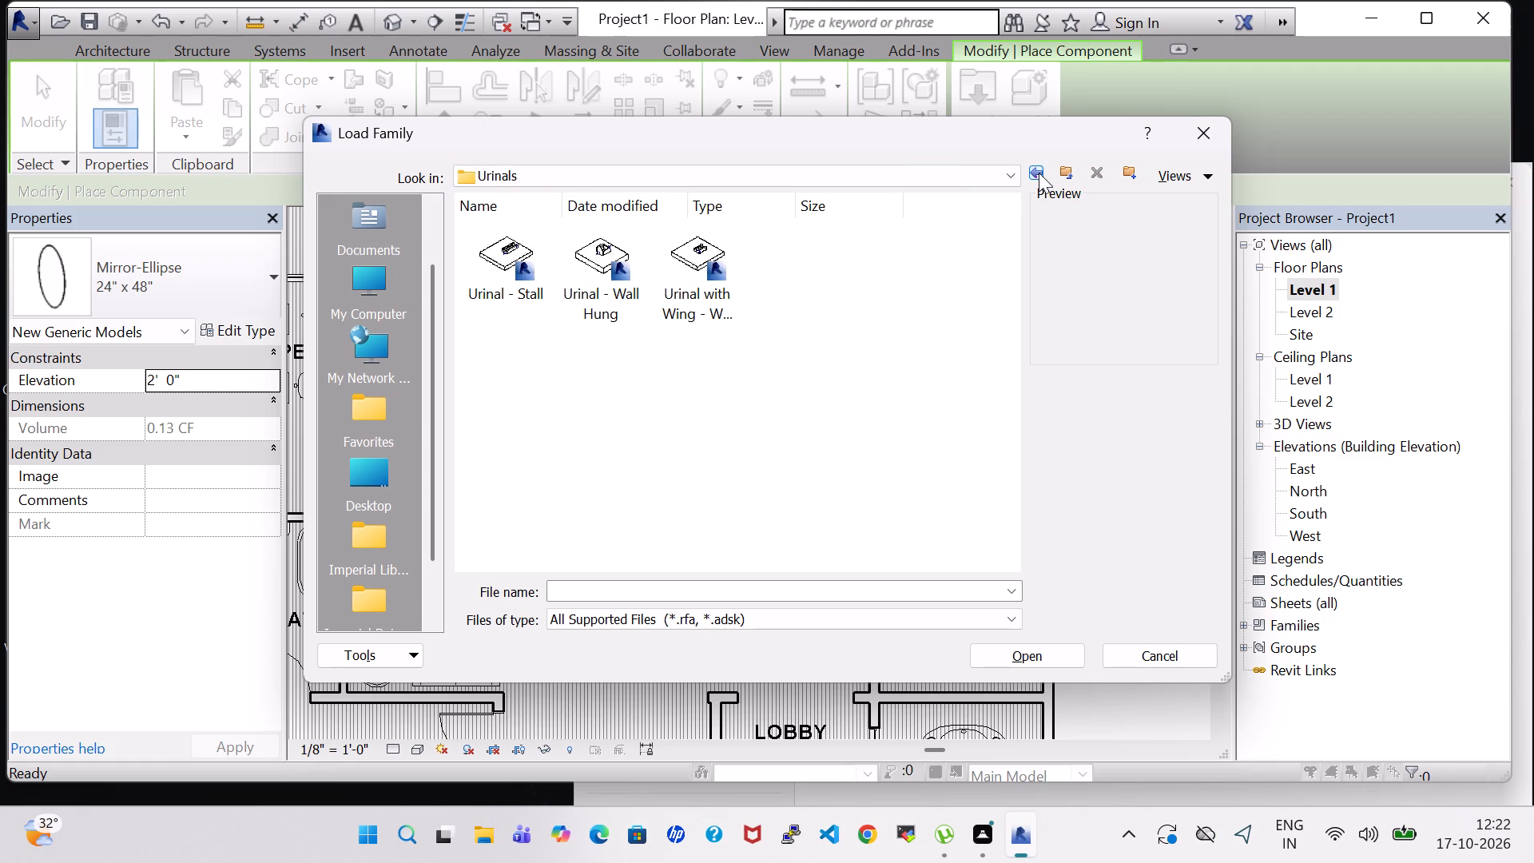
double_click(793, 387)
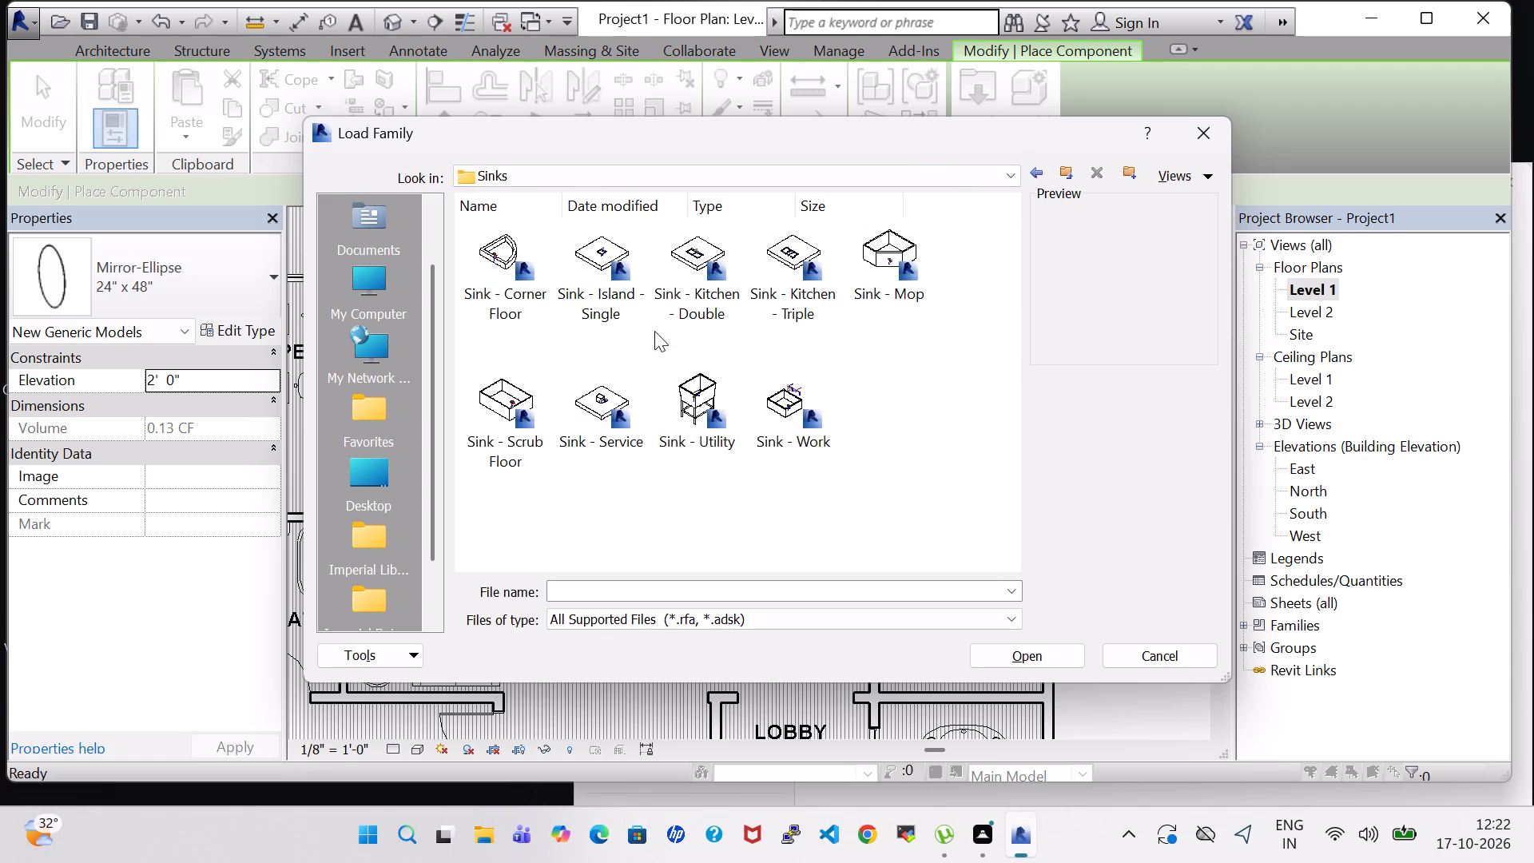
click(507, 249)
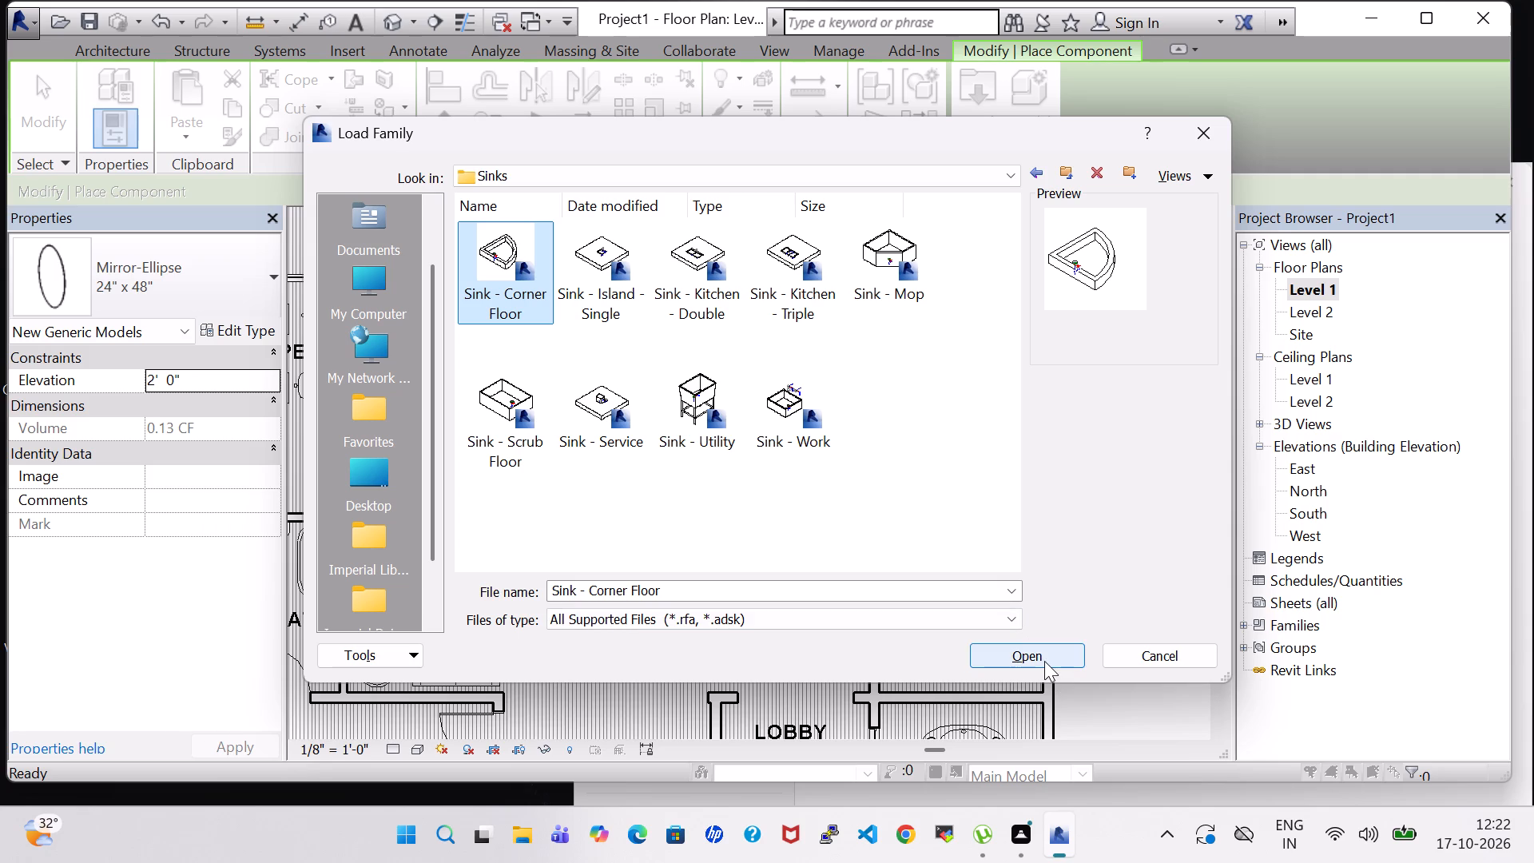
click(892, 252)
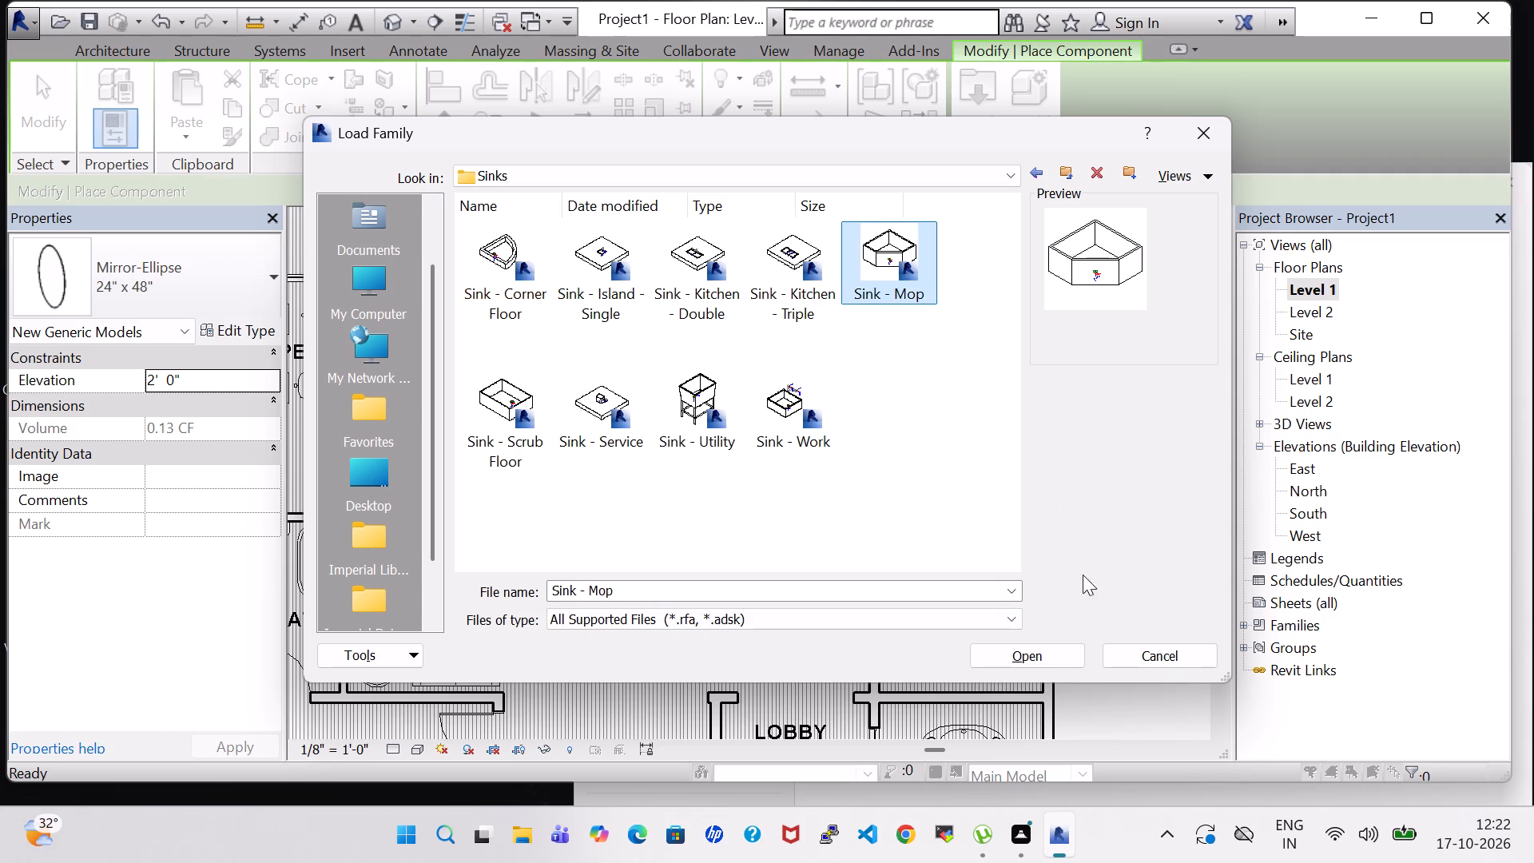
click(1036, 657)
Place the Sink - Mop 28"x28", rotated 180°, in the dining-side corner between the bedroom wall and the short kitchen stub.
scroll(897, 404, up, 4)
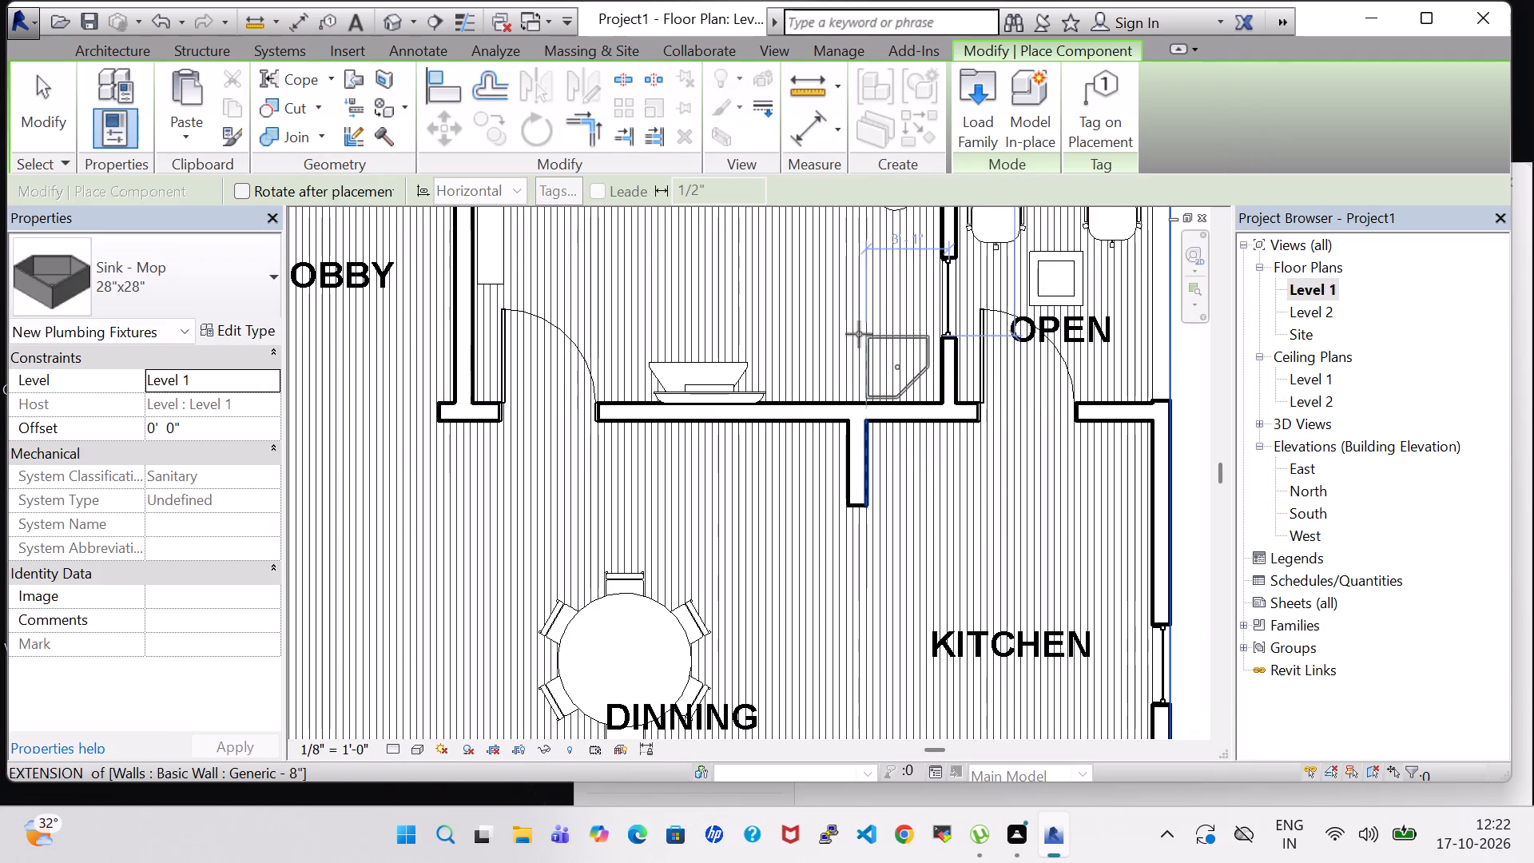
middle_drag(859, 334, 849, 540)
scroll(848, 540, down, 6)
scroll(805, 601, up, 6)
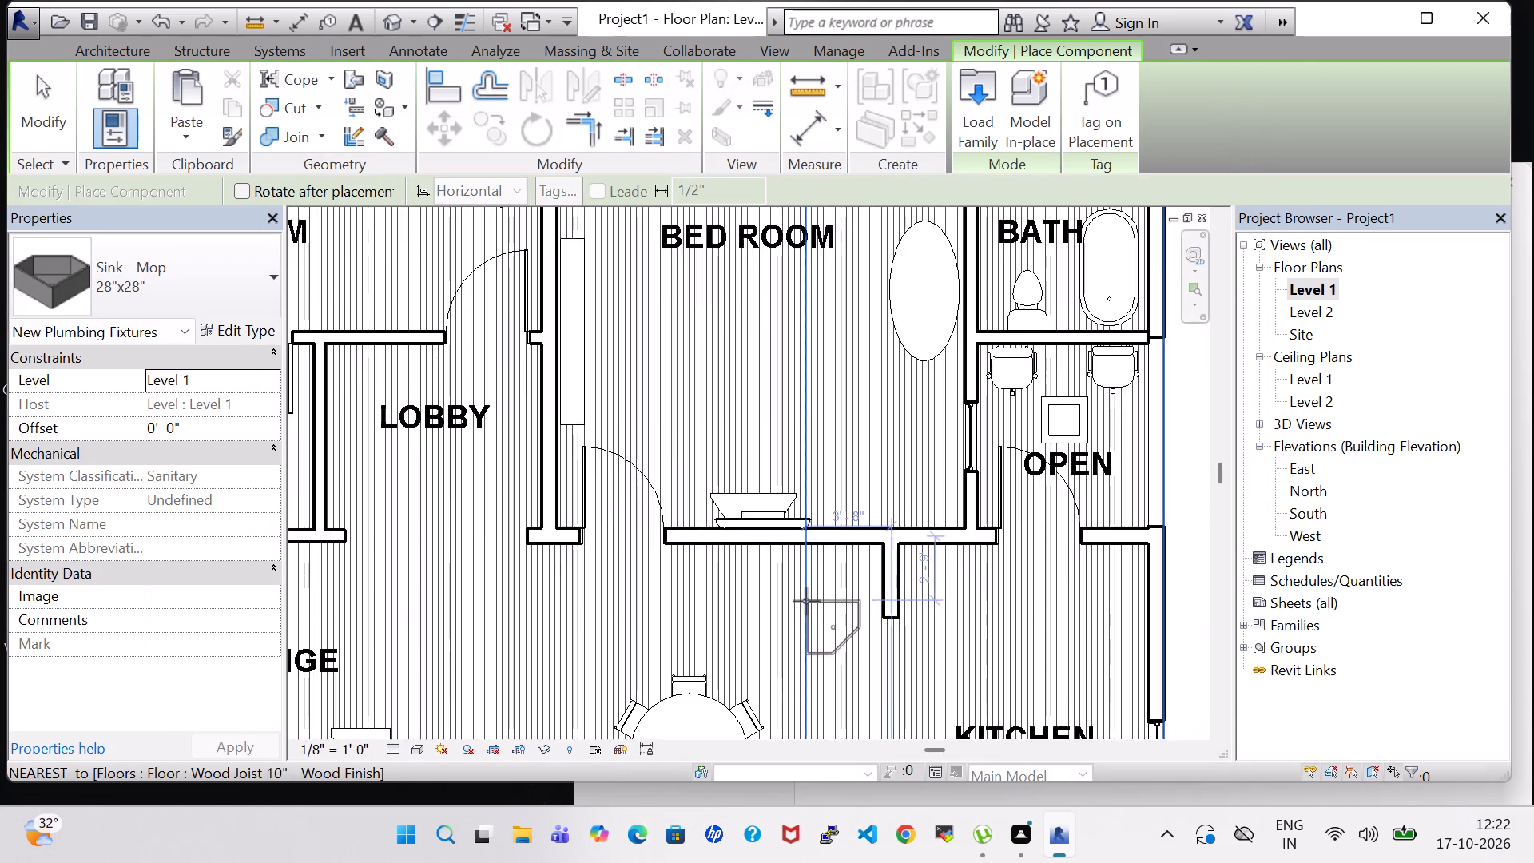
scroll(806, 601, up, 3)
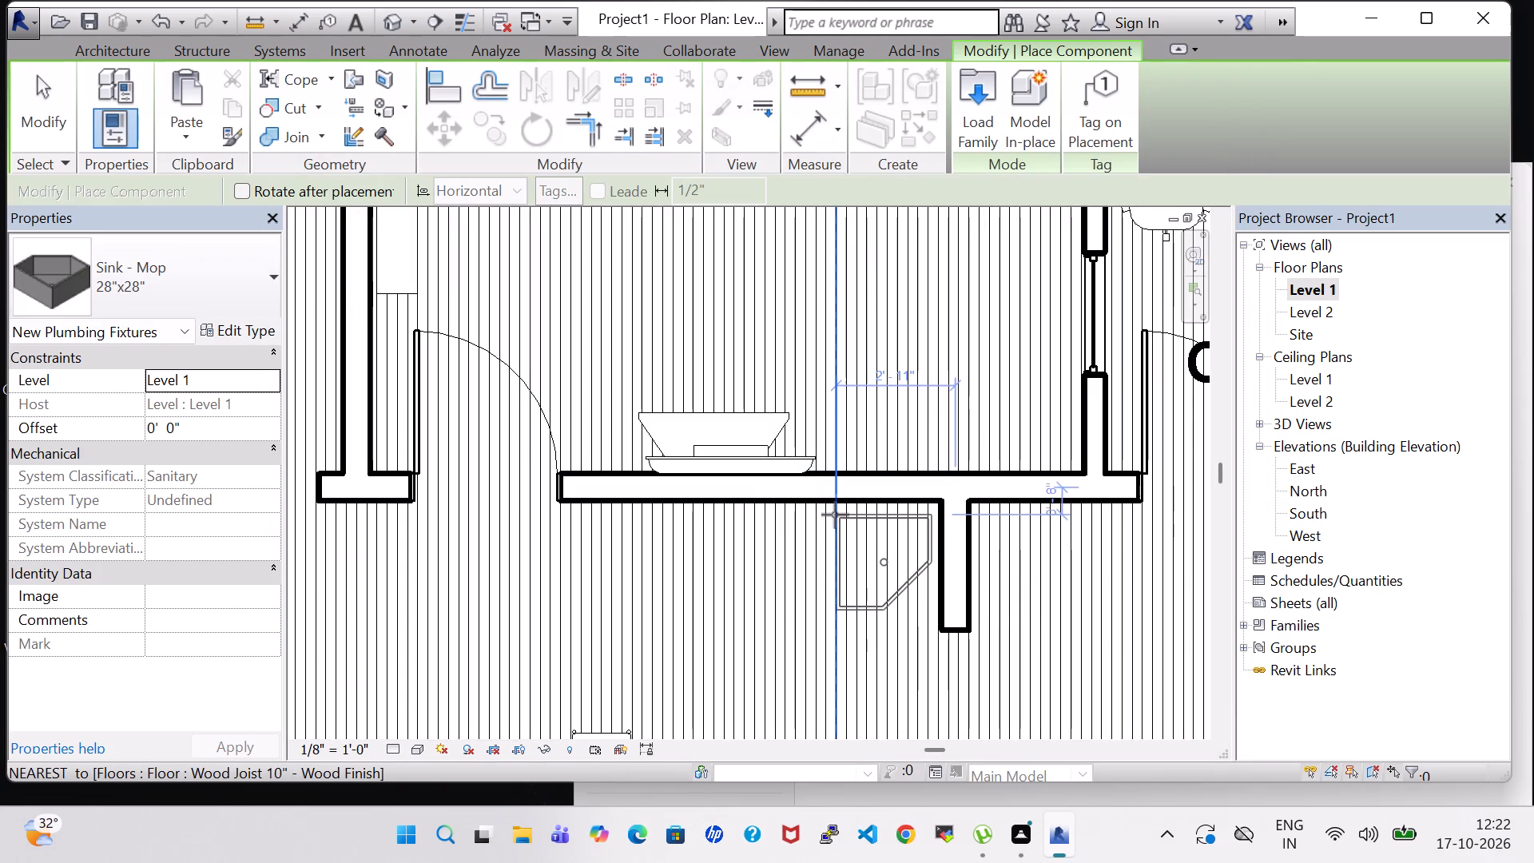
key(space)
key(space)
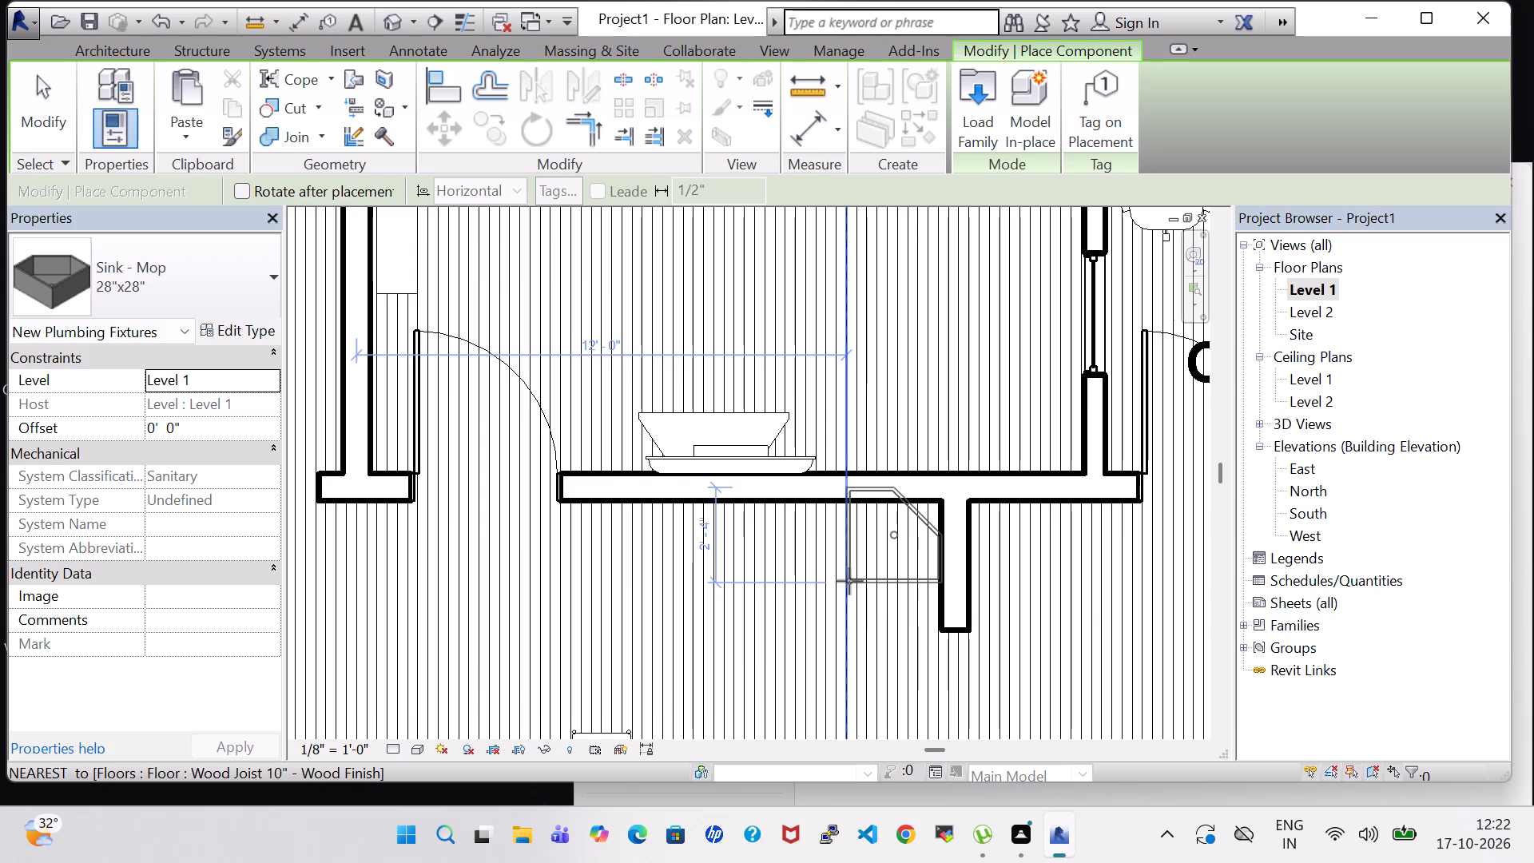
click(936, 599)
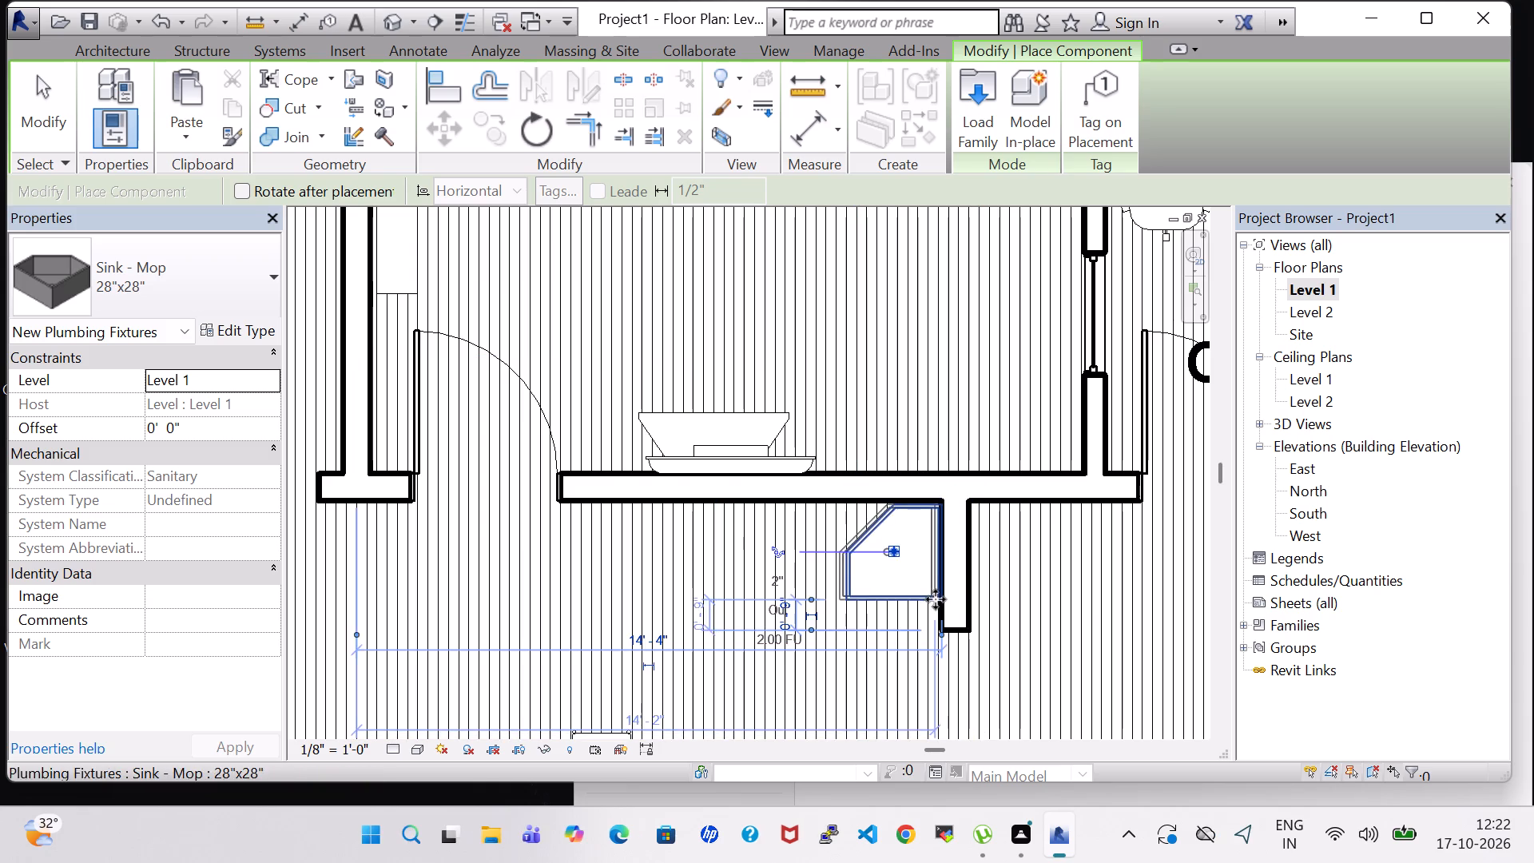
key(Escape)
key(Escape)
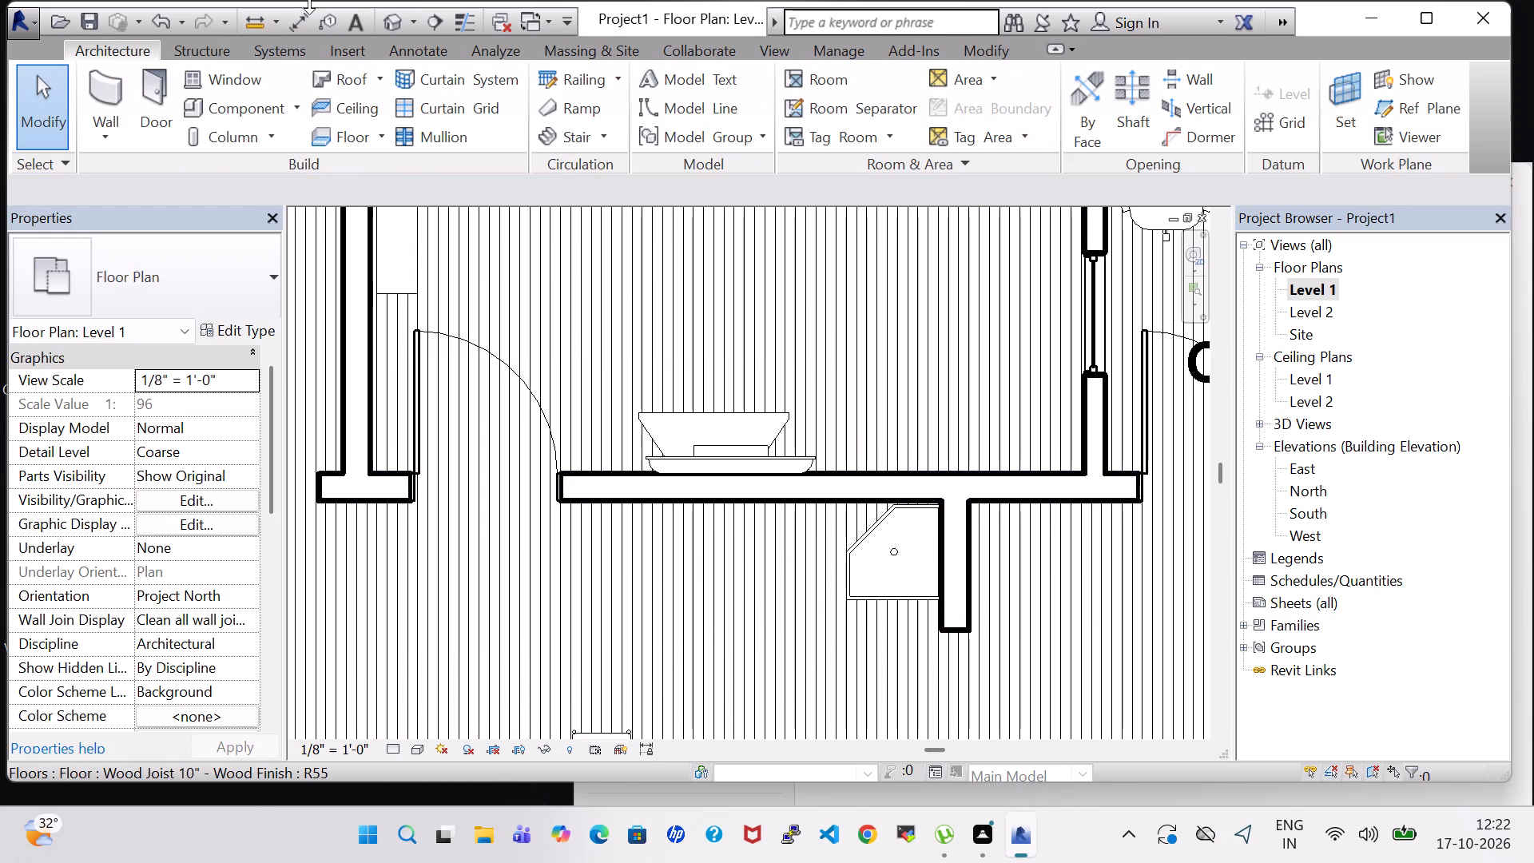
Open the 3D view to check the new corner sink in the dining area.
click(384, 11)
click(953, 196)
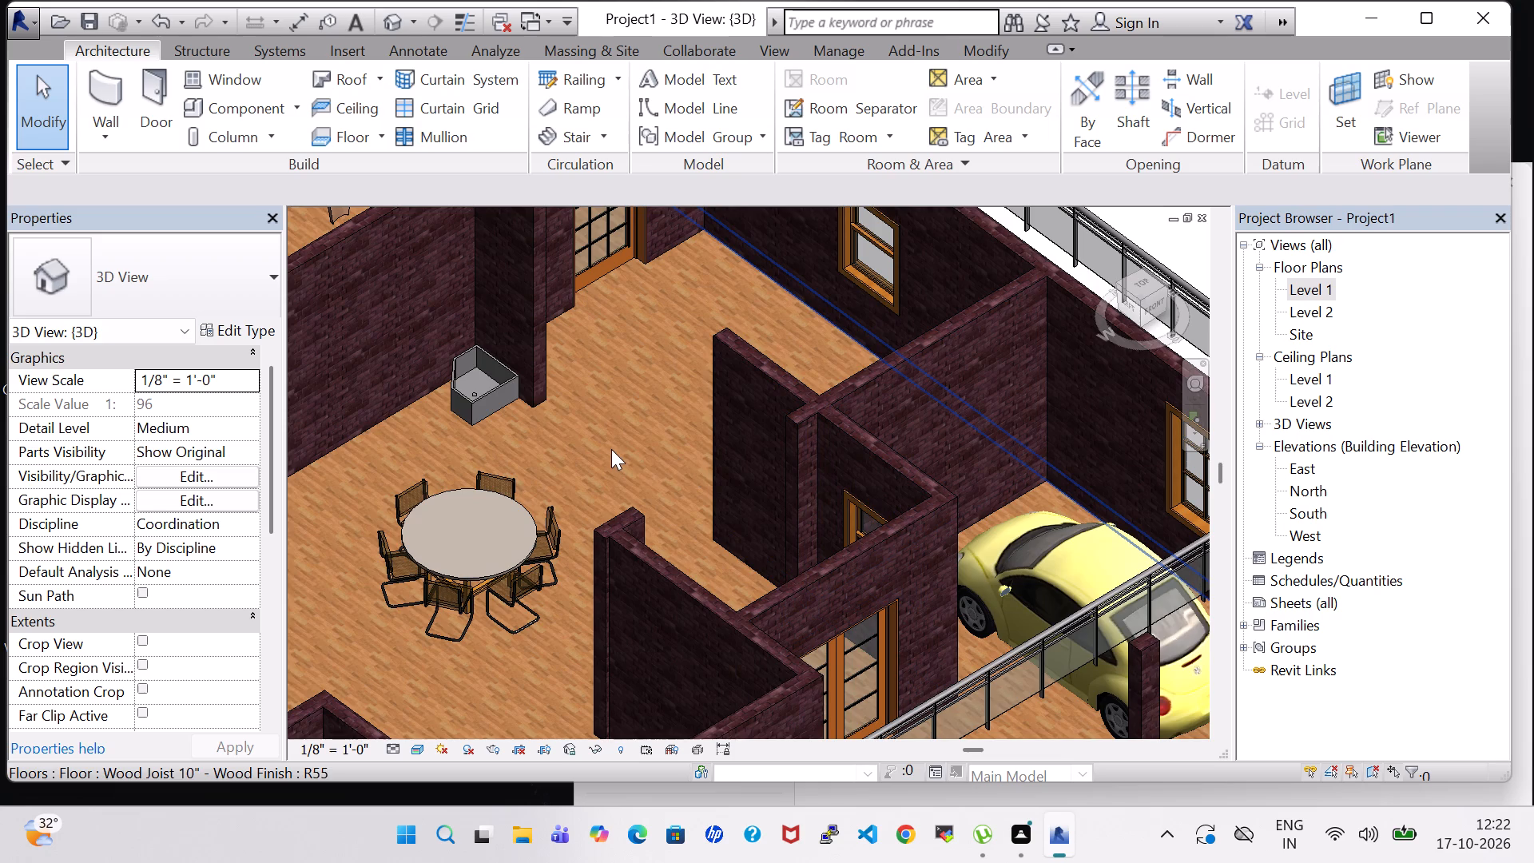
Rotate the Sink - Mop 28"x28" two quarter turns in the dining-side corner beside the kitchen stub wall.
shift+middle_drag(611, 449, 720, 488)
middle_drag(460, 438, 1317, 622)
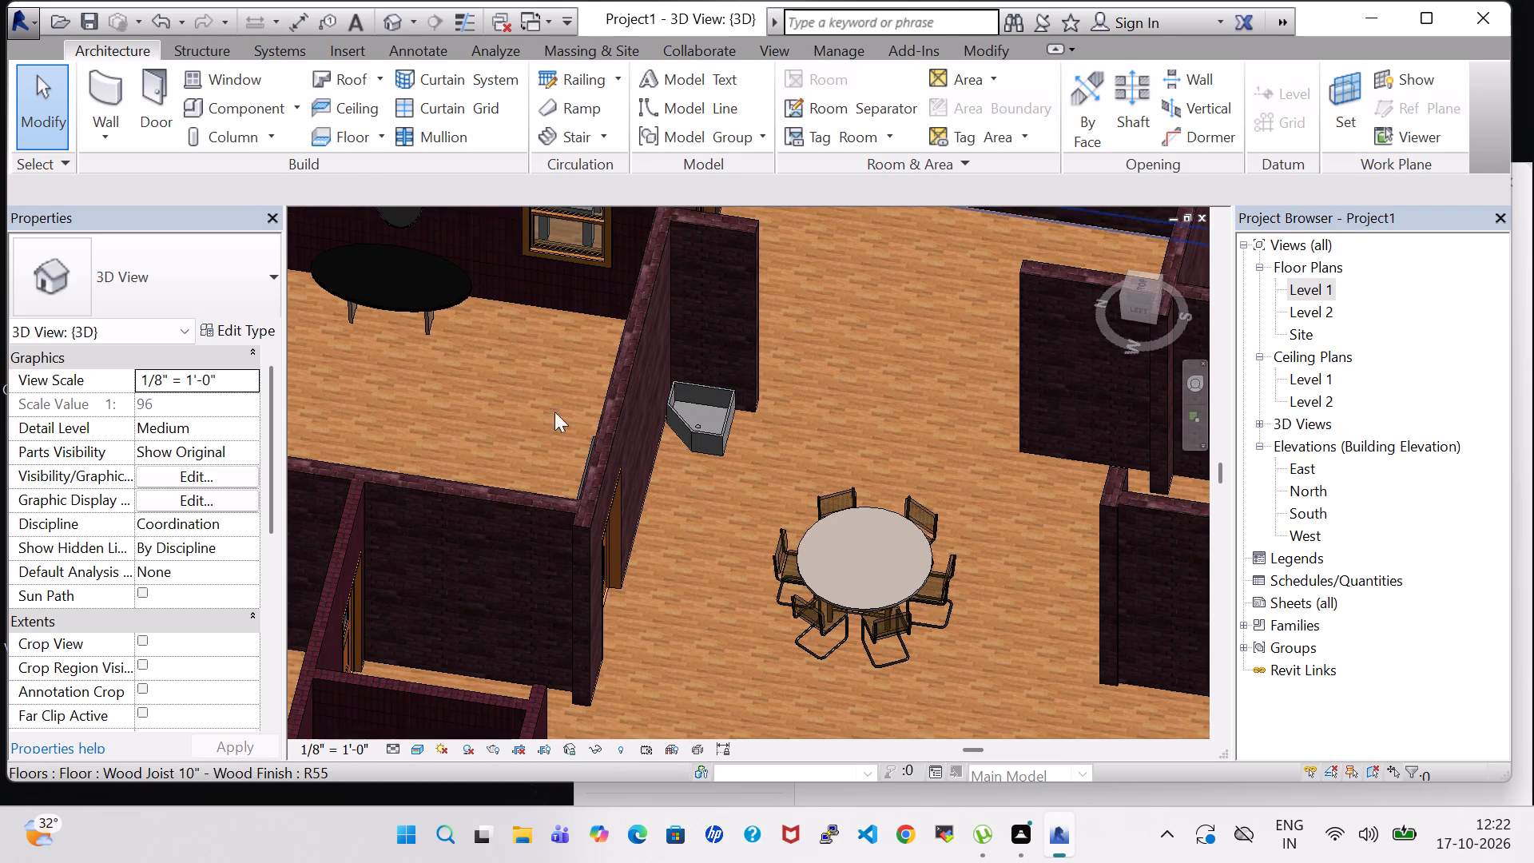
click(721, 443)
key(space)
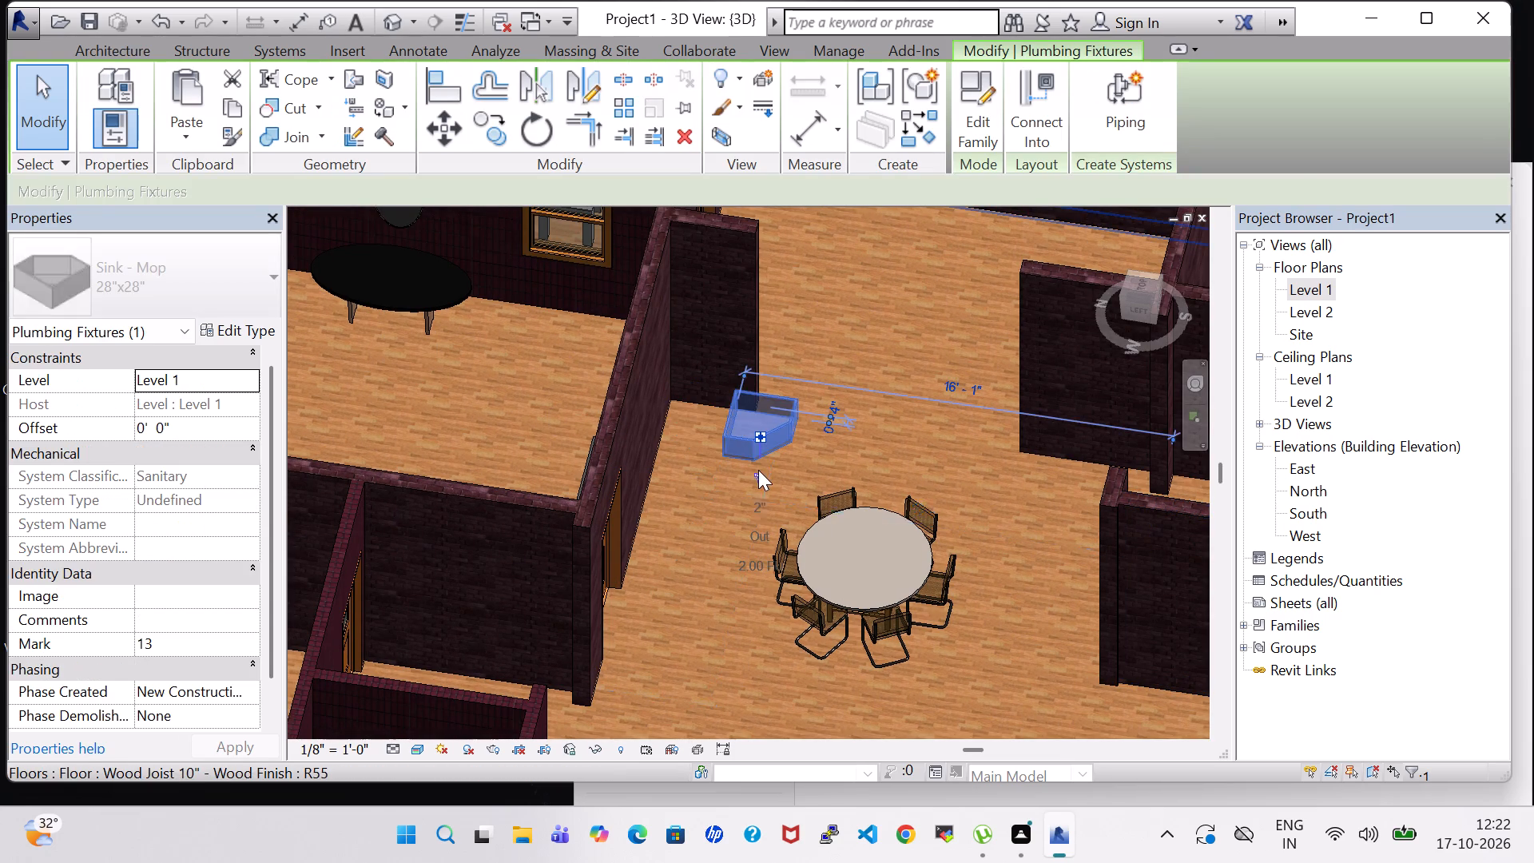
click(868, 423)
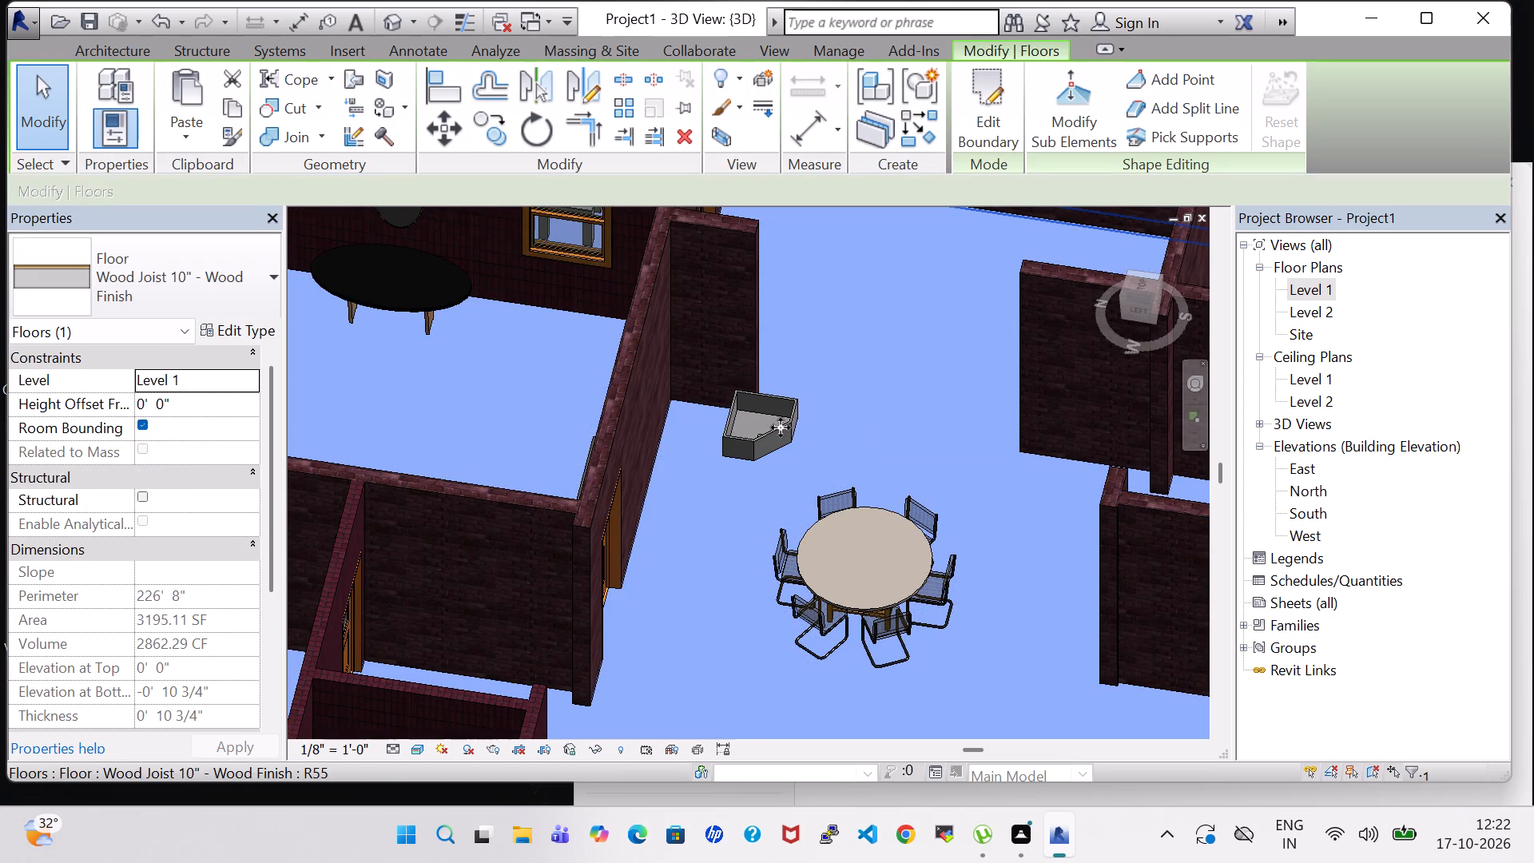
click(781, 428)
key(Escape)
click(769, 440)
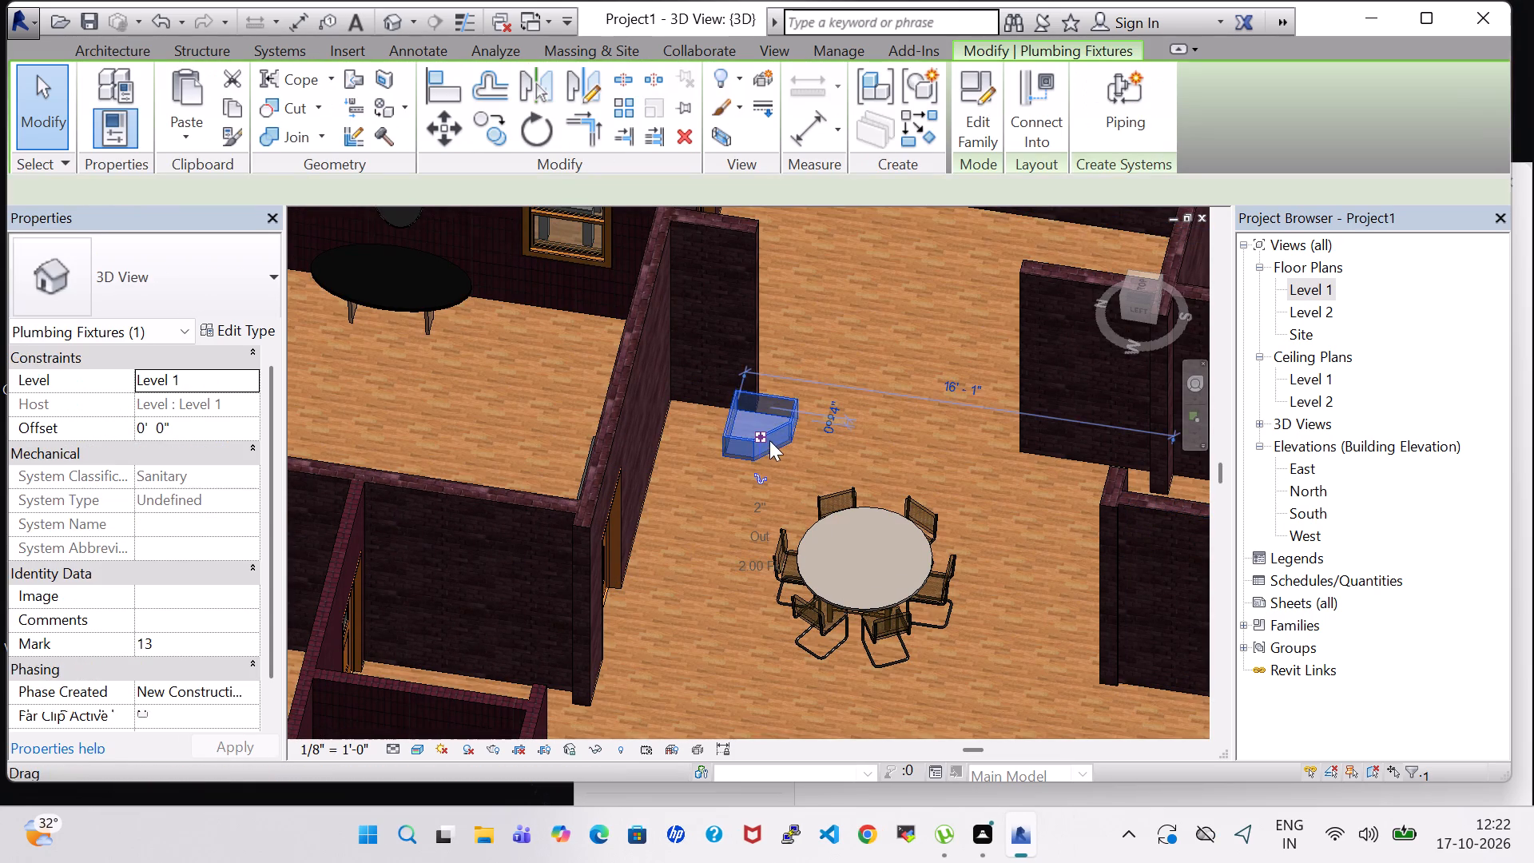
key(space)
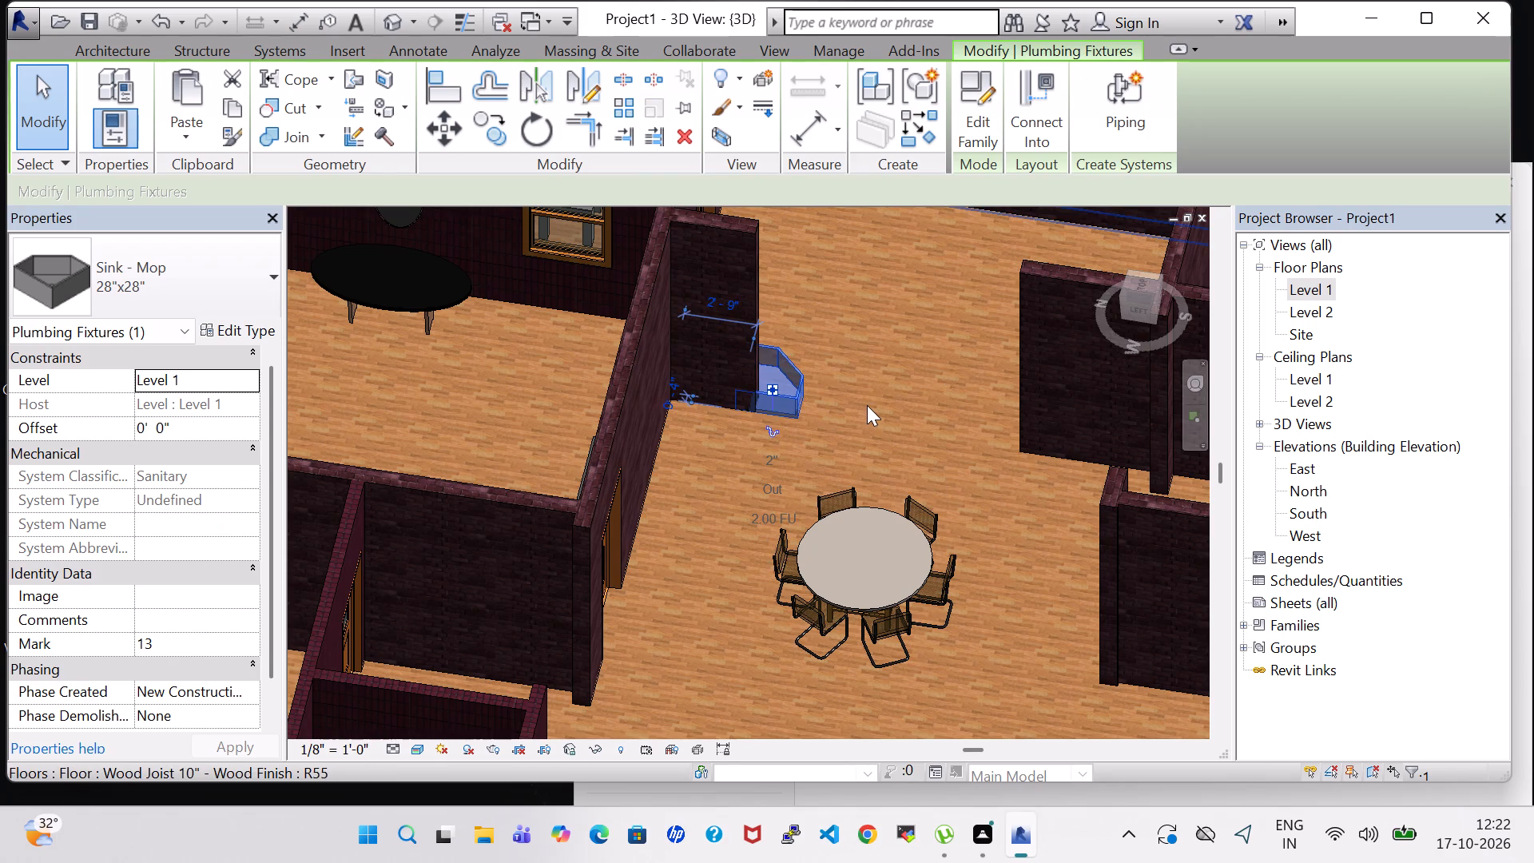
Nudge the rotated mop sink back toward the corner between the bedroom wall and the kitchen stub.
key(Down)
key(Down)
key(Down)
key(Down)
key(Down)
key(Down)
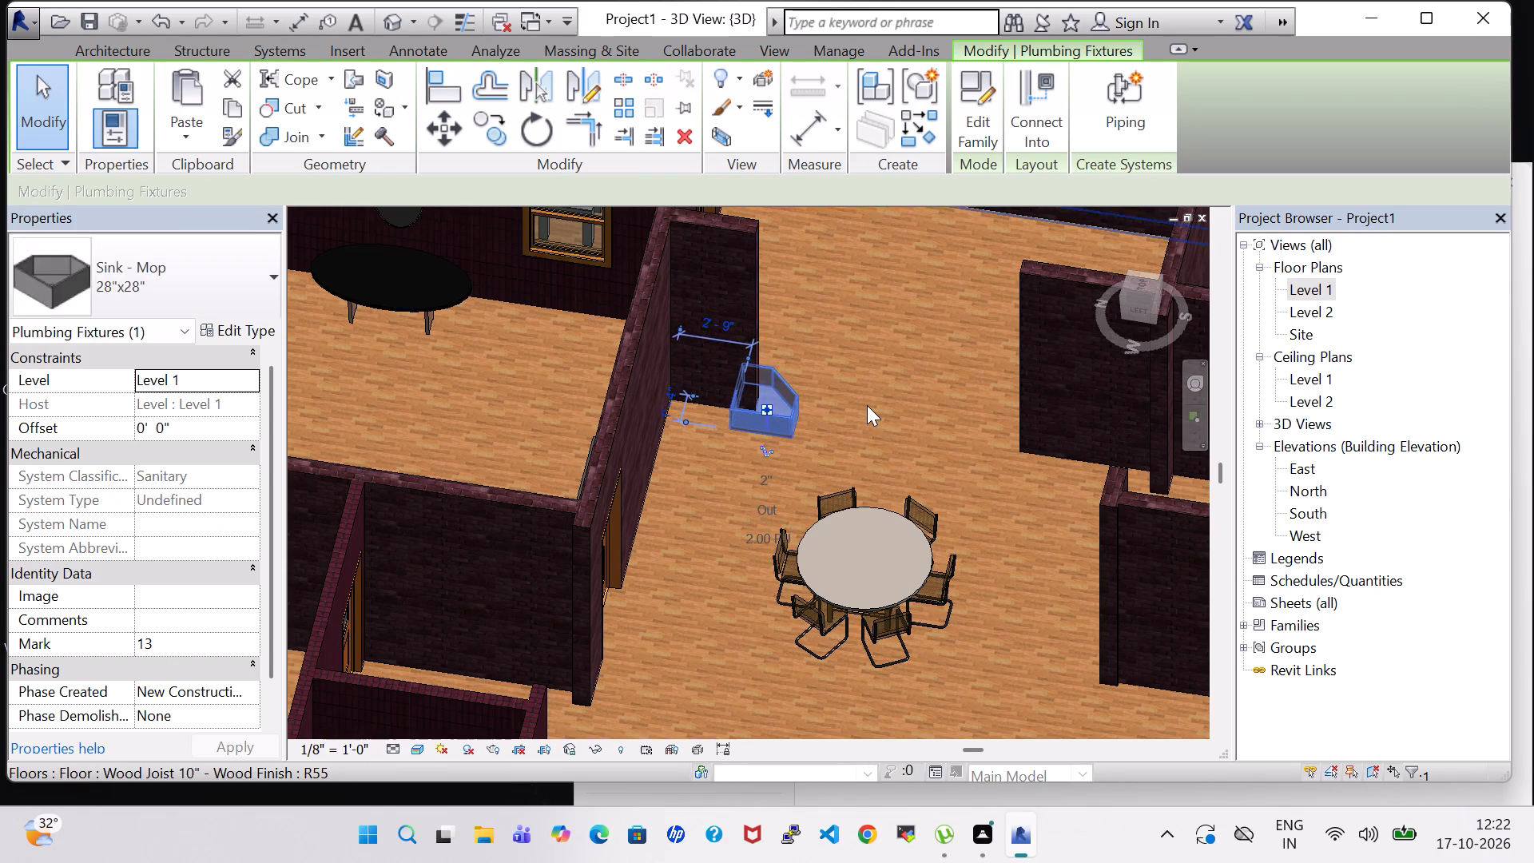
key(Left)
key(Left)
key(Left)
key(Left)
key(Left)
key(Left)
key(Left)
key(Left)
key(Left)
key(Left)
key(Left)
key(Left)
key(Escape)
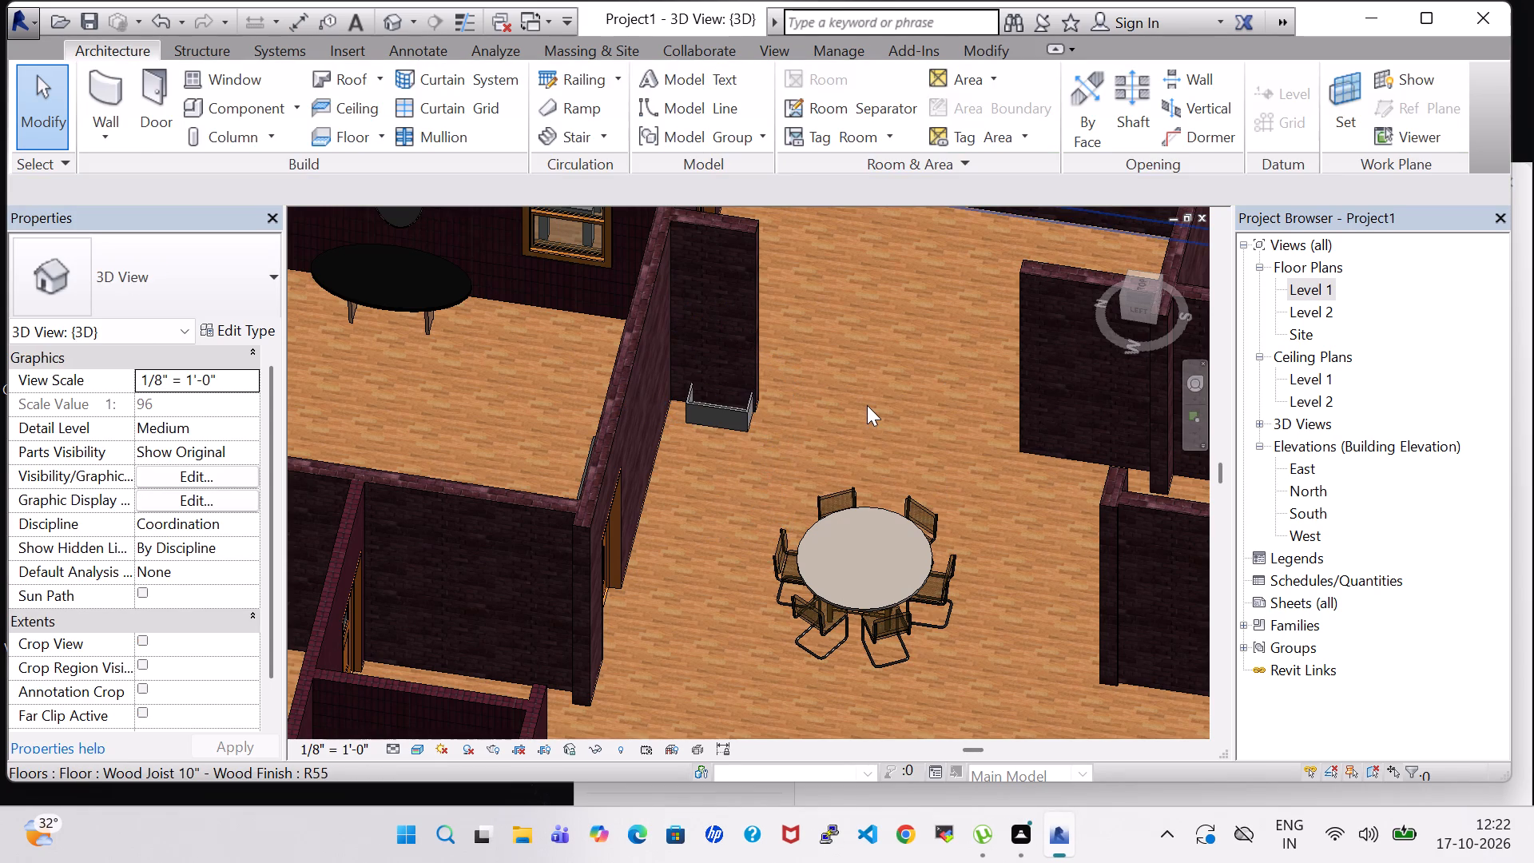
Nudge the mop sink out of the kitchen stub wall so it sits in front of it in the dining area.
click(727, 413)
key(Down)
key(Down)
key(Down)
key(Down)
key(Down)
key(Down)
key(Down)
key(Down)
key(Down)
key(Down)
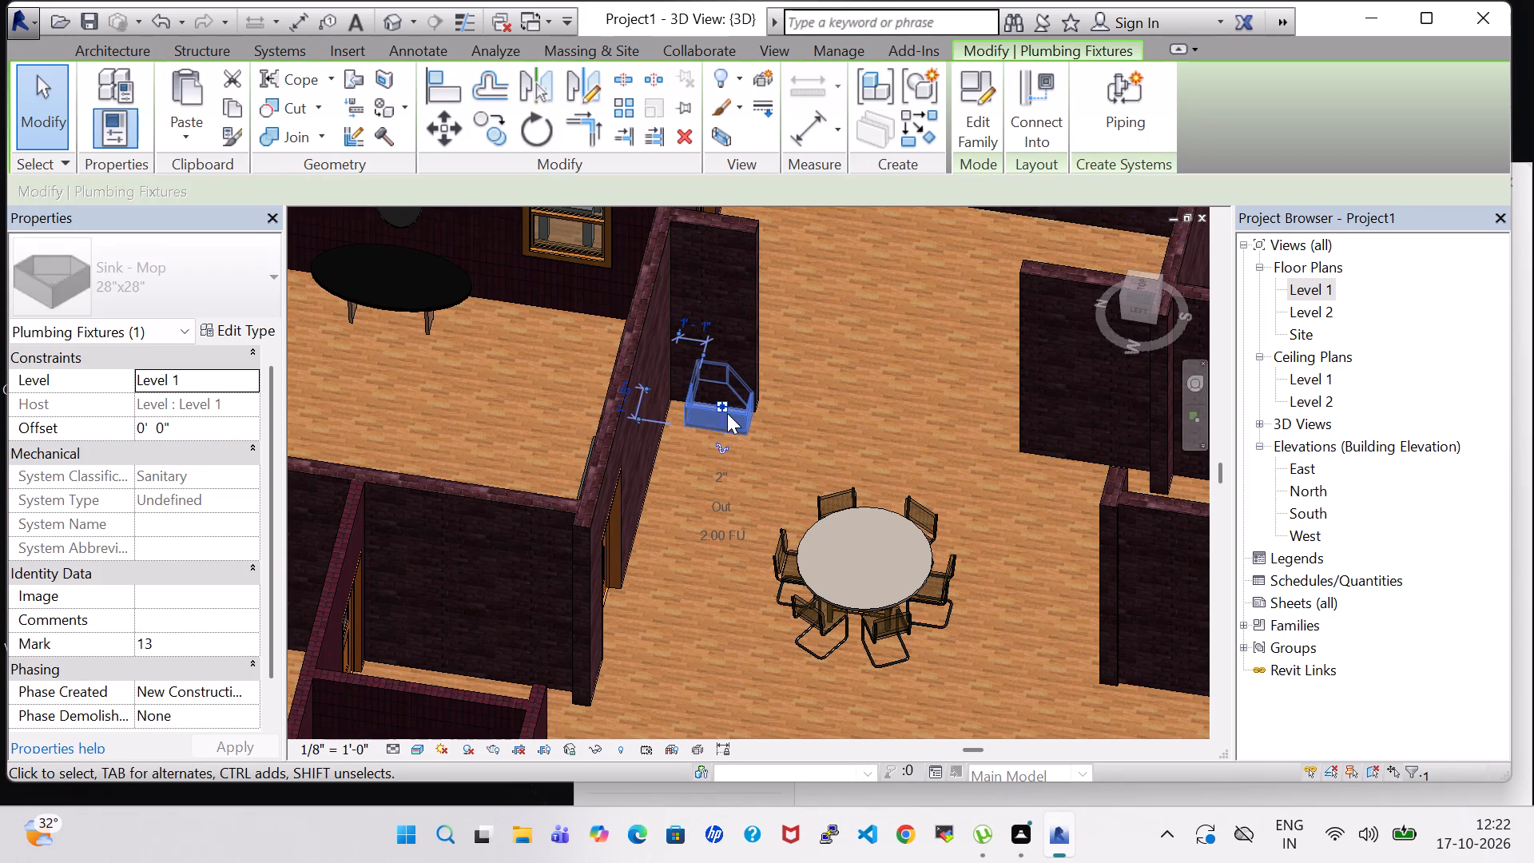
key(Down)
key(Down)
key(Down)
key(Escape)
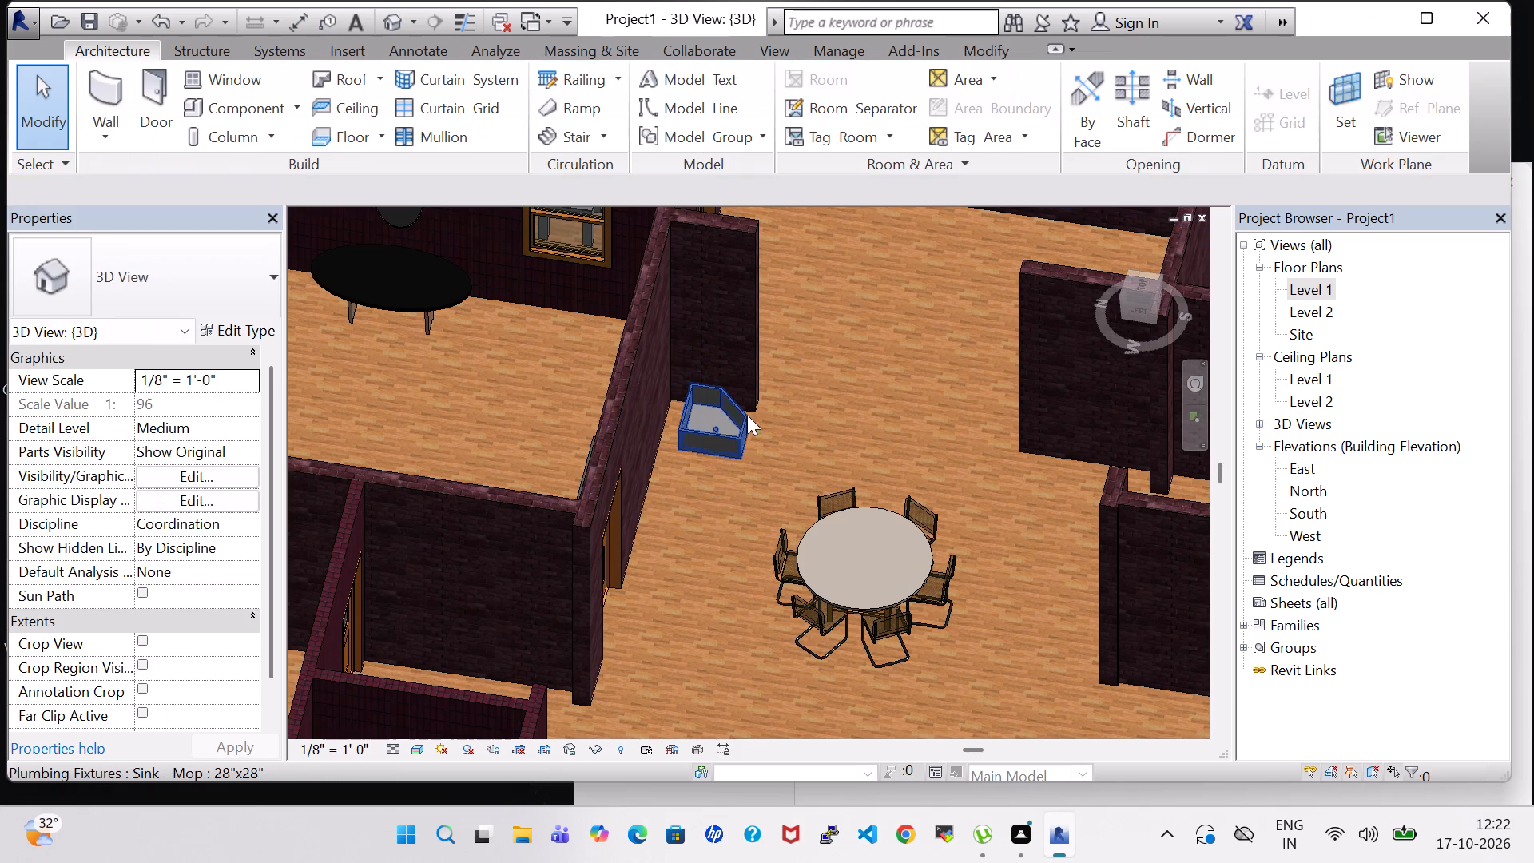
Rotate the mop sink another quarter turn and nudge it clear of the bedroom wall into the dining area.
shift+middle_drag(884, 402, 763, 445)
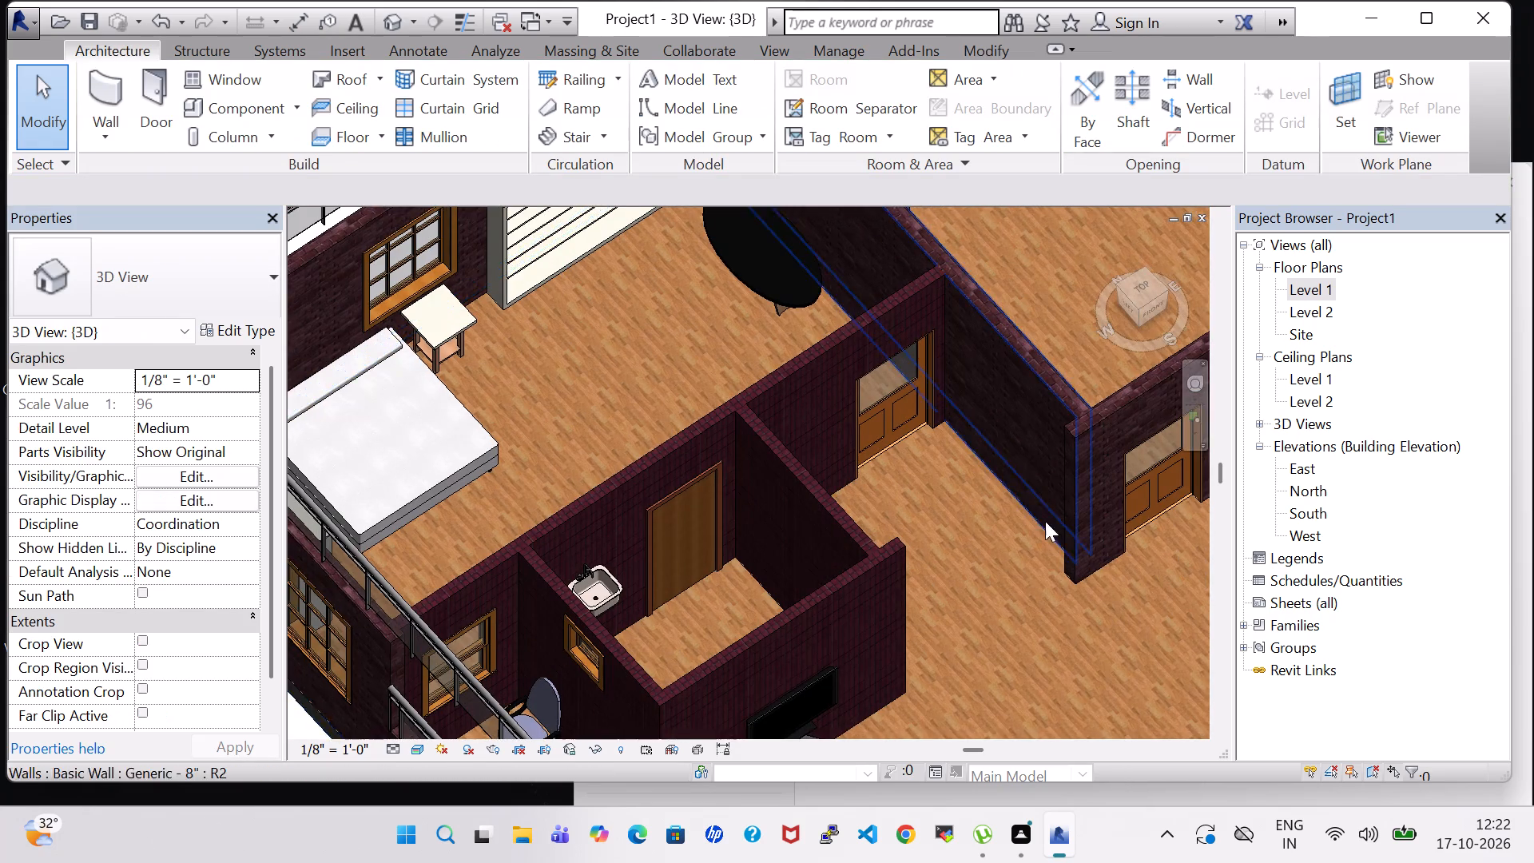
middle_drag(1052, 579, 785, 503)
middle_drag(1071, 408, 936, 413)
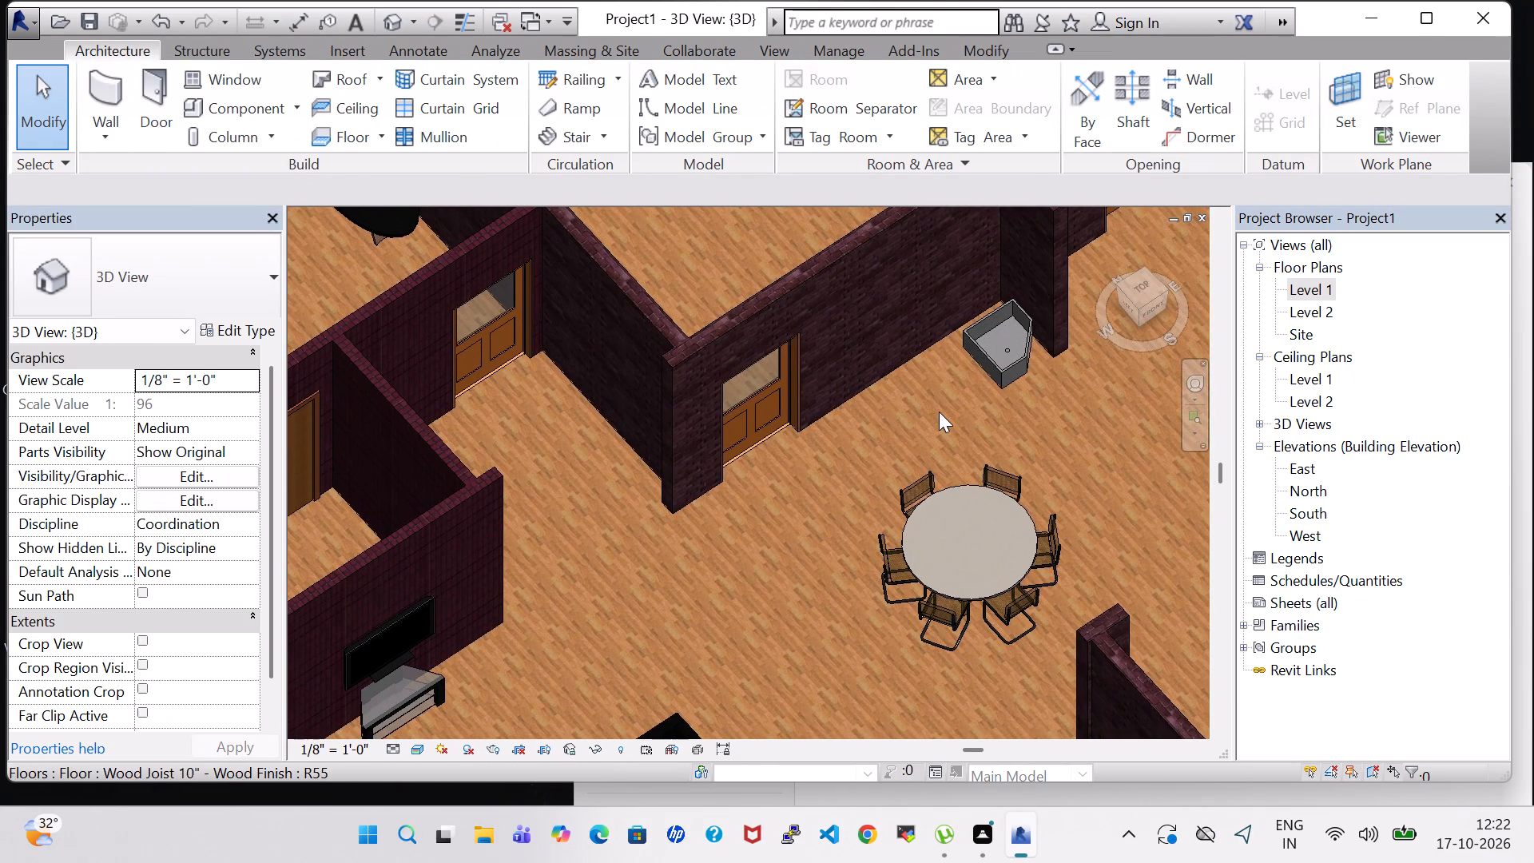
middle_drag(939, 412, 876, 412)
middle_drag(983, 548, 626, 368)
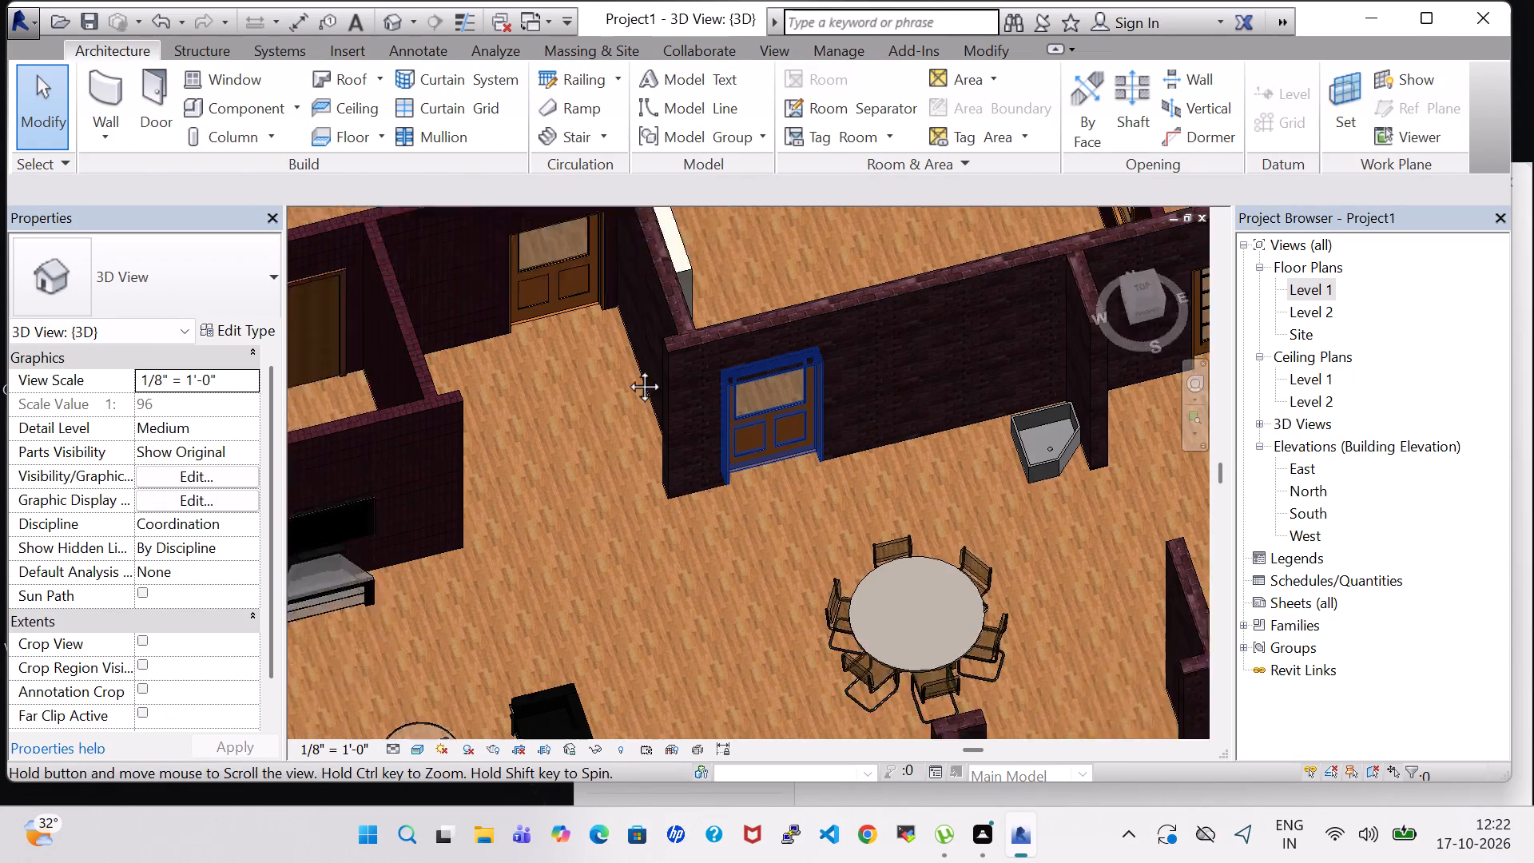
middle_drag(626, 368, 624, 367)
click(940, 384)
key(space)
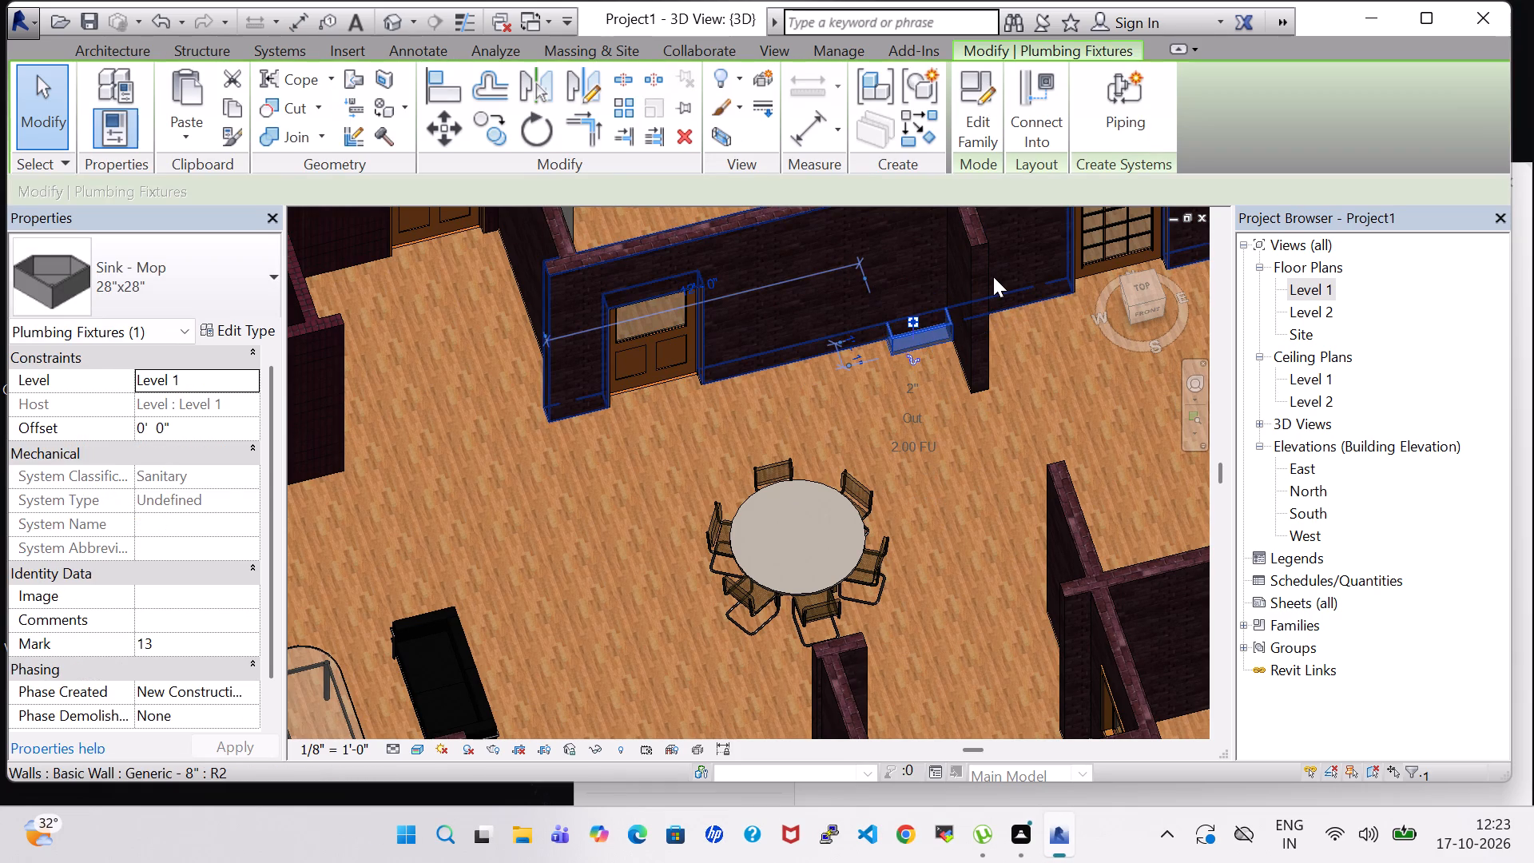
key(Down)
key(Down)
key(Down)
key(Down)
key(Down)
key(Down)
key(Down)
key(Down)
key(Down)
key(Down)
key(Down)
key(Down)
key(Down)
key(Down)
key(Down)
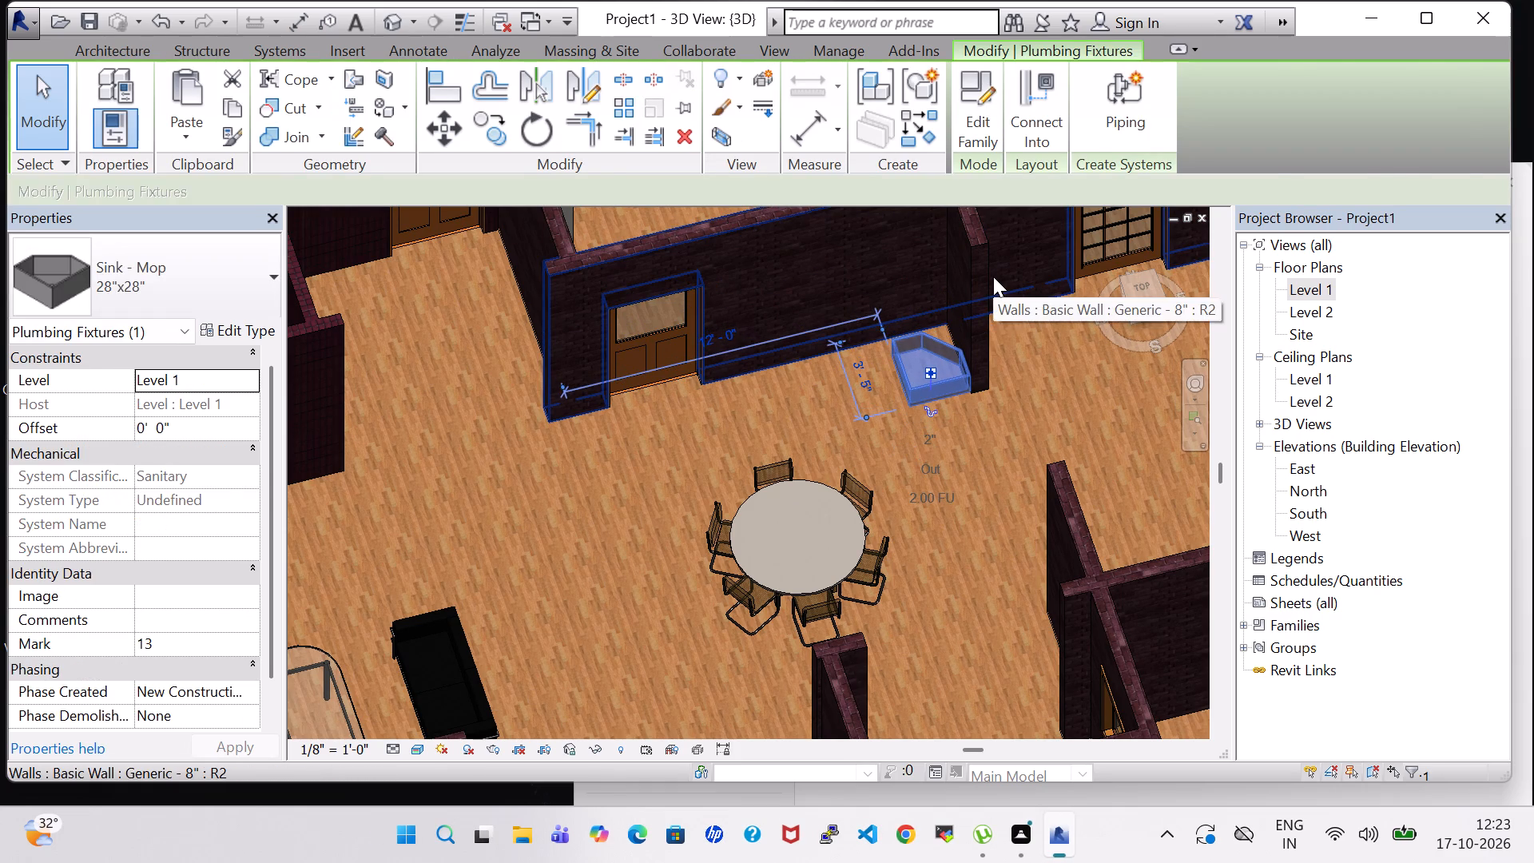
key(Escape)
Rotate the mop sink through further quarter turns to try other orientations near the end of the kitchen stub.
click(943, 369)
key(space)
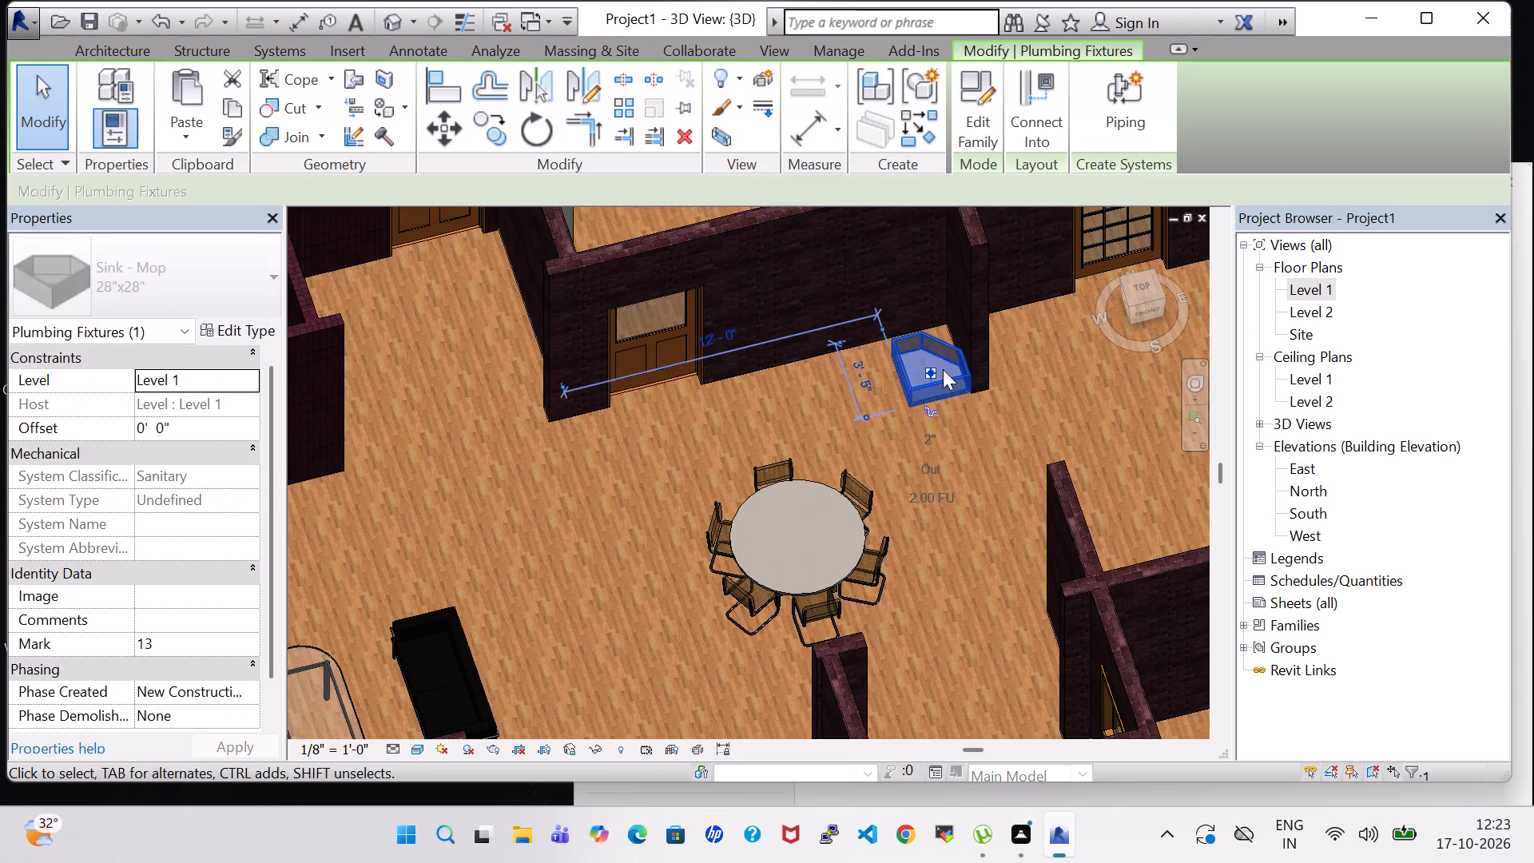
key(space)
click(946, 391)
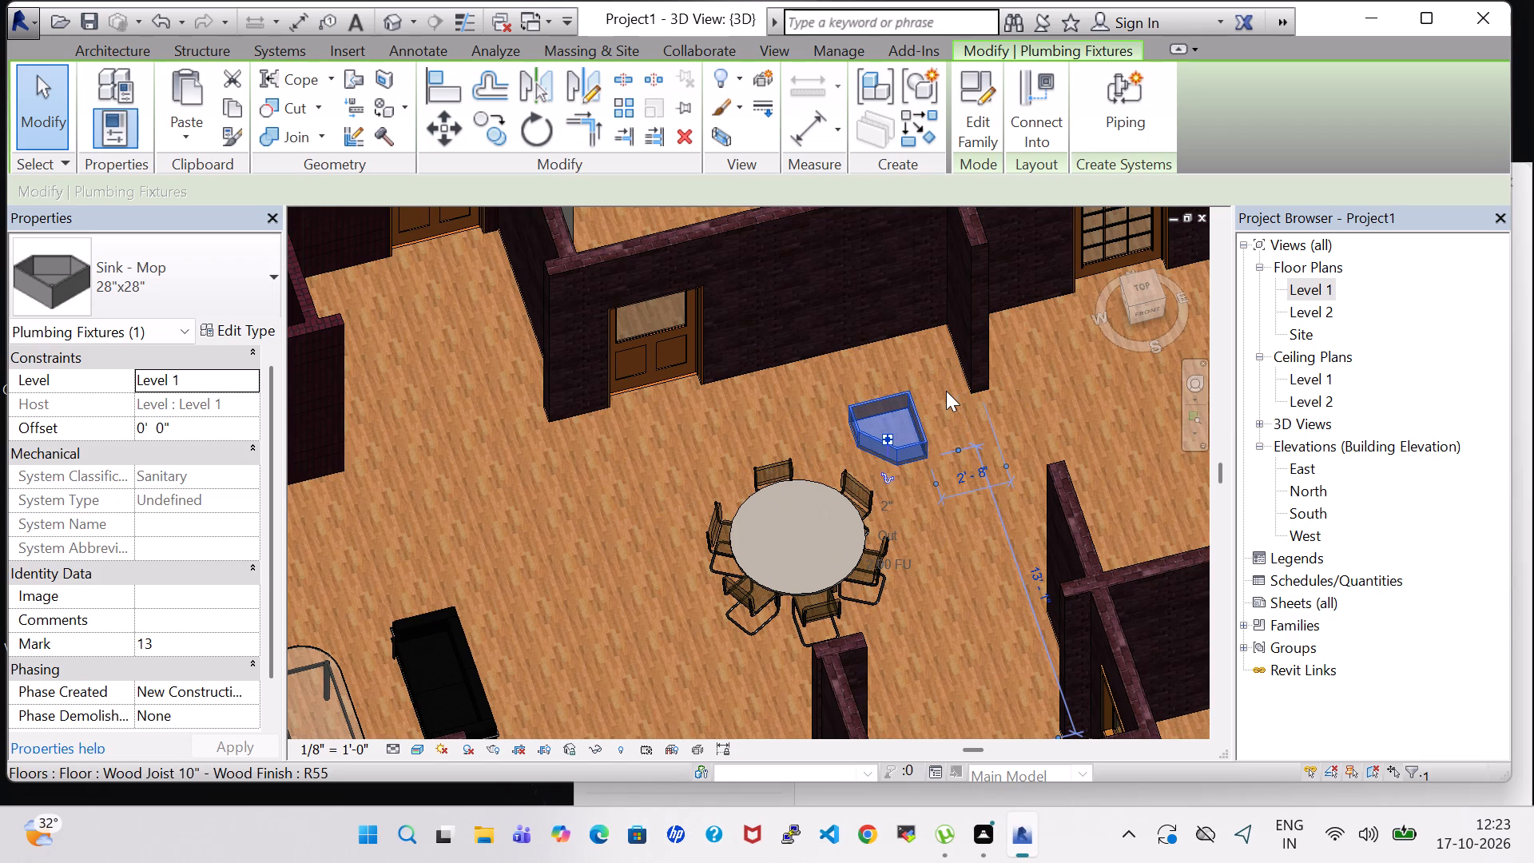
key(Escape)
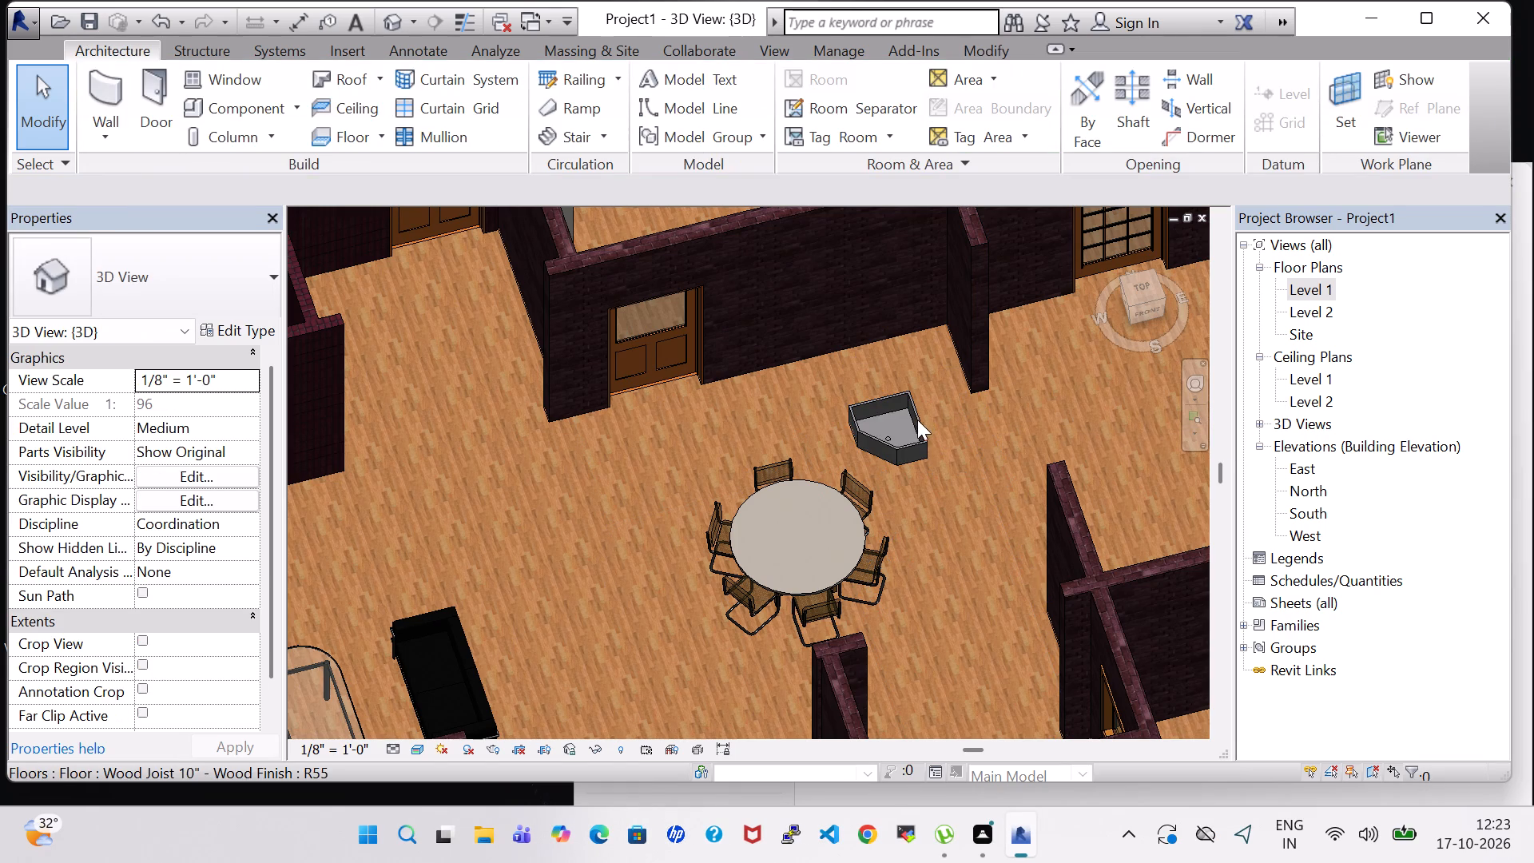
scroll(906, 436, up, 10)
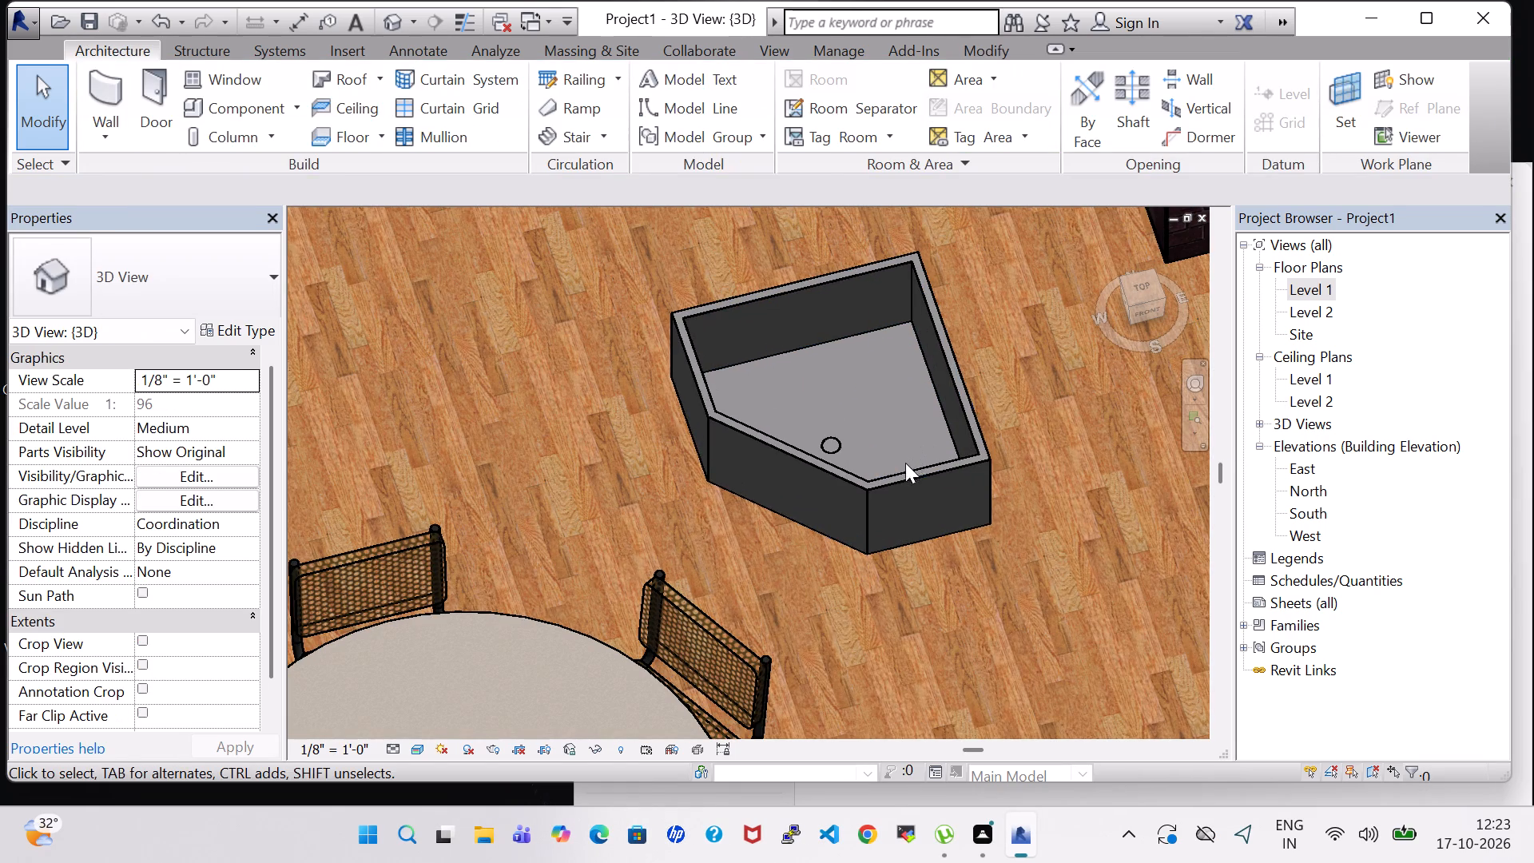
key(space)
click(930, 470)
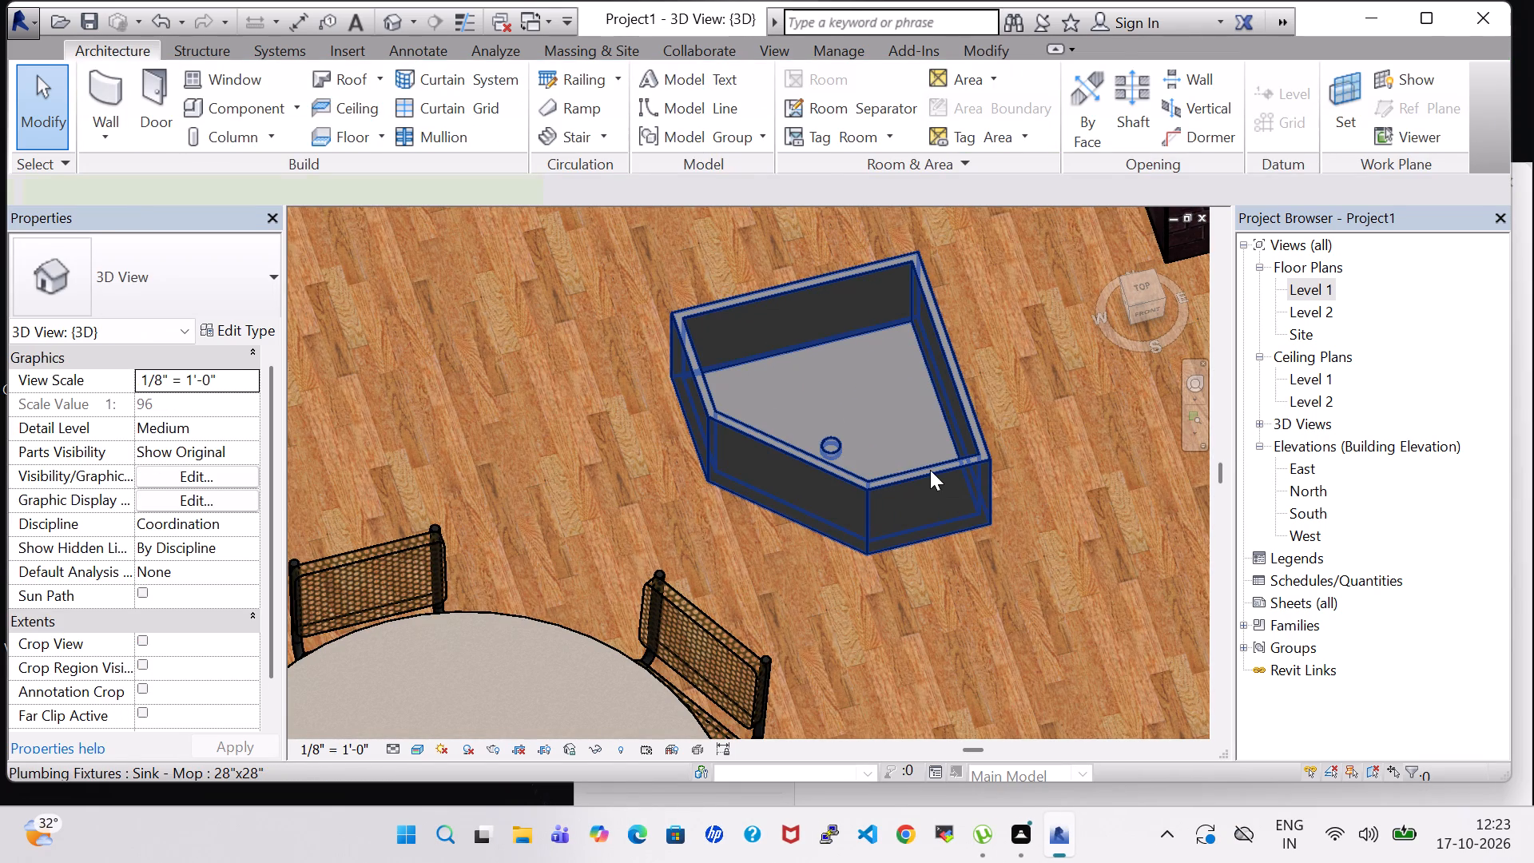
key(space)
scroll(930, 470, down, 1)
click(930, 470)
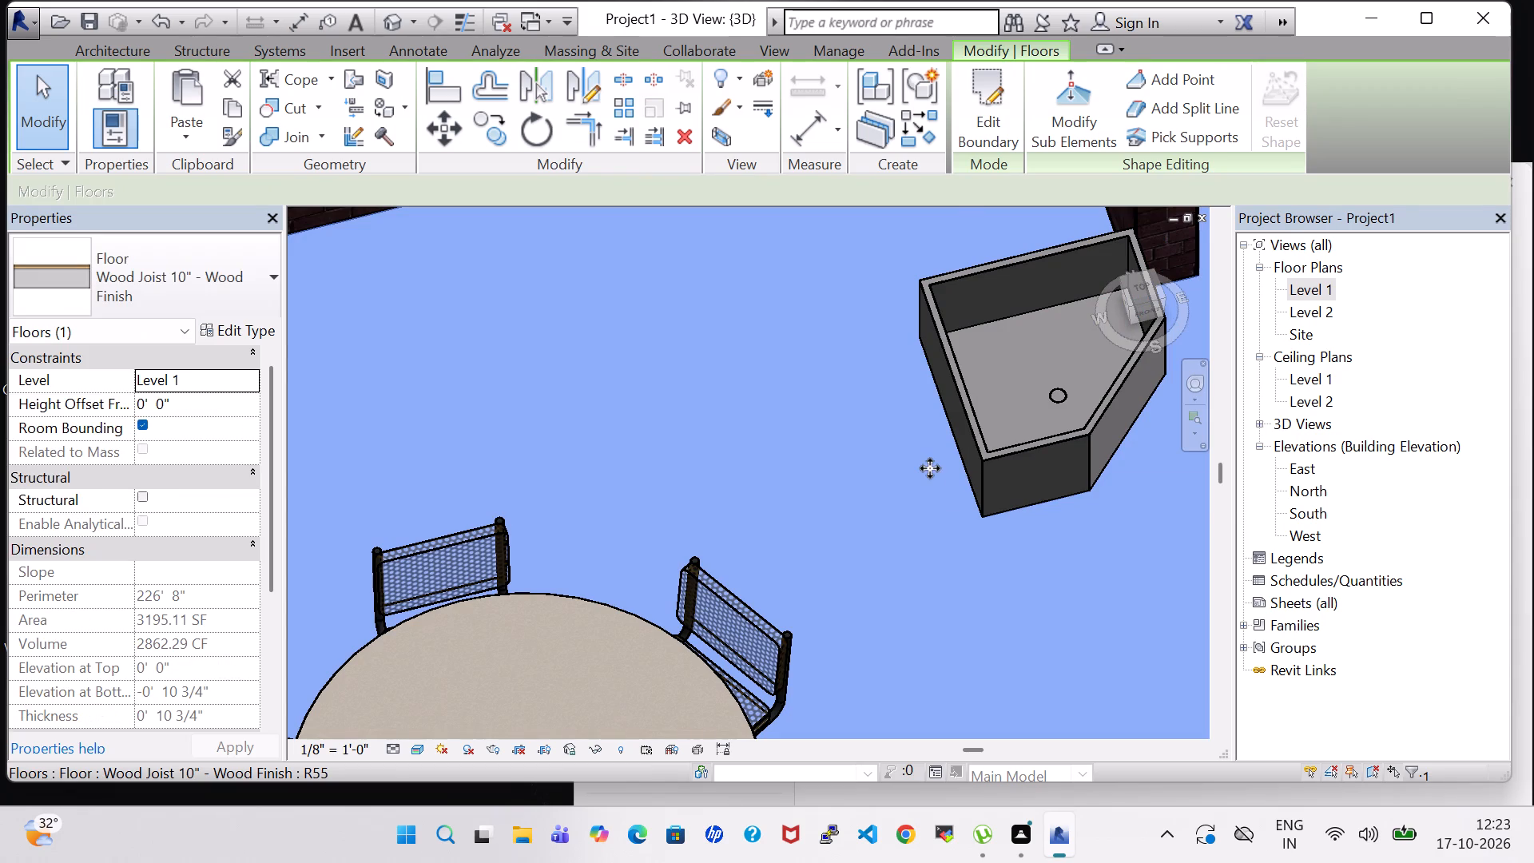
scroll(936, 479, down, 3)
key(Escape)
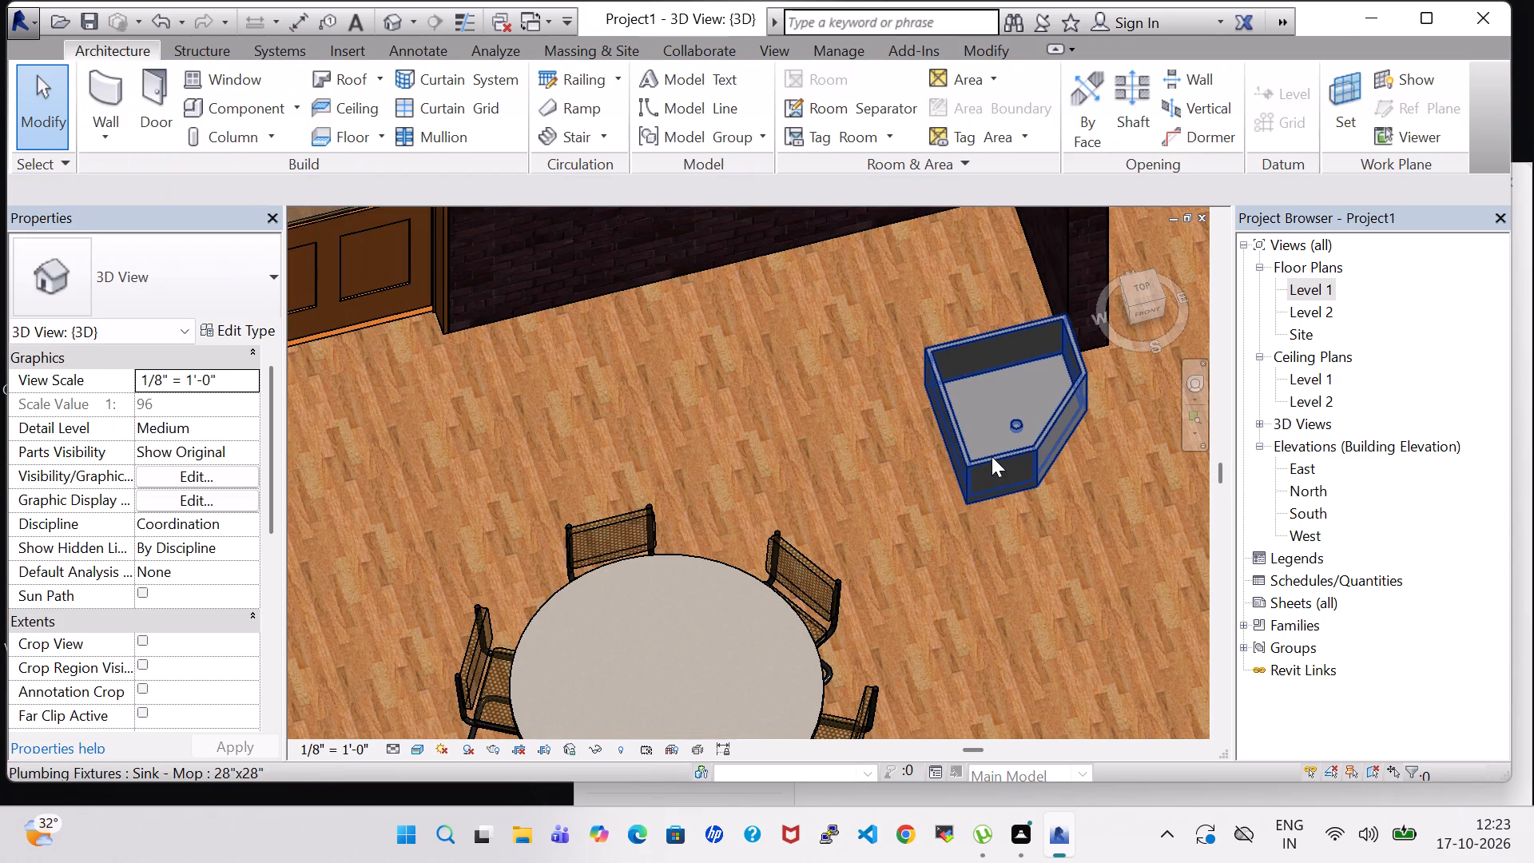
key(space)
Delete the Sink - Mop 28"x28" from the dining area.
click(1014, 409)
click(1039, 422)
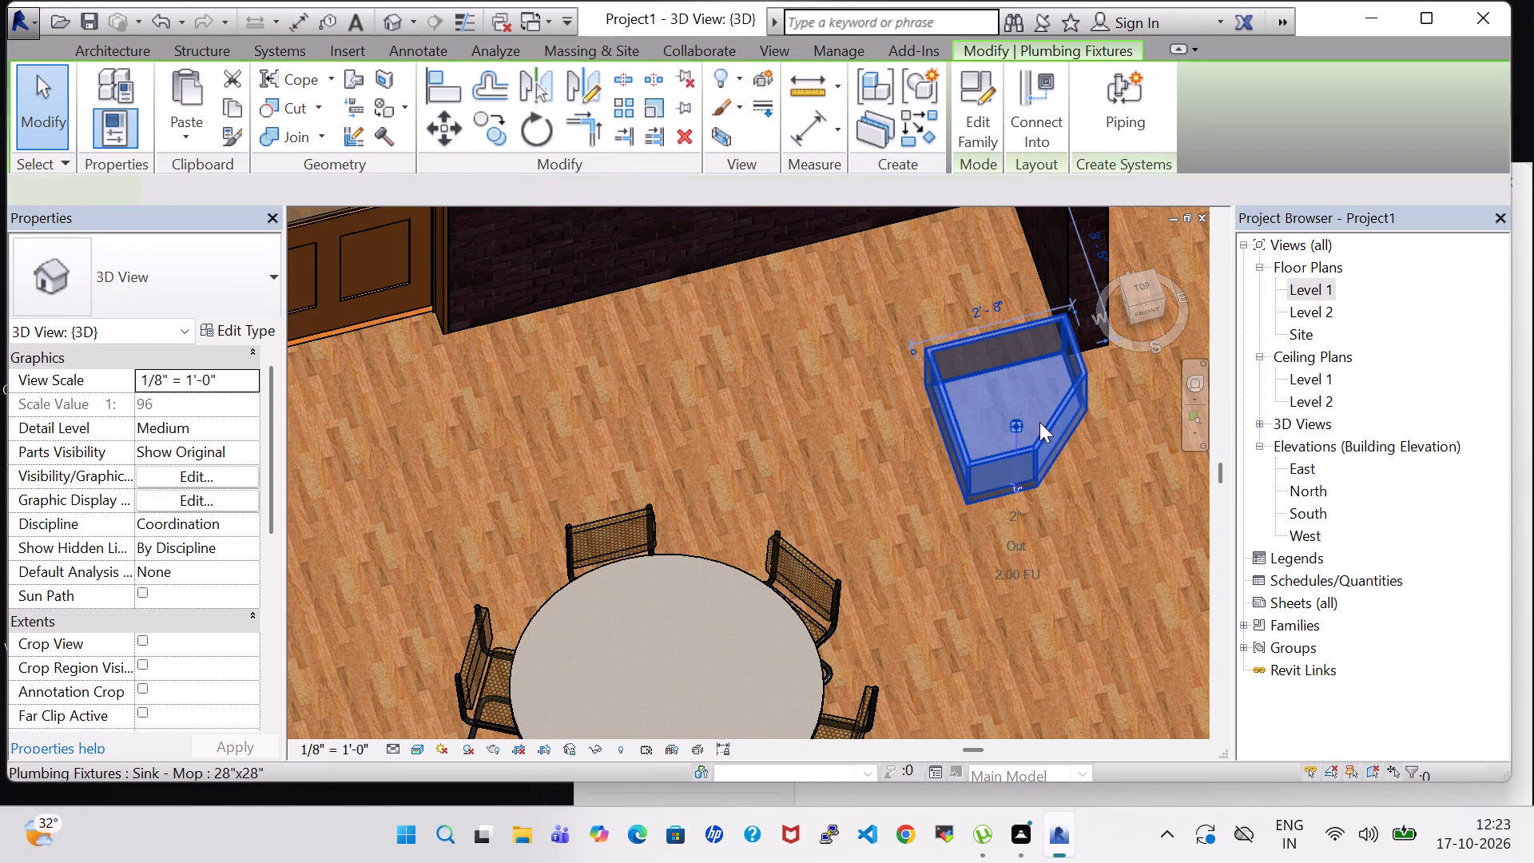
key(Delete)
Start placing a component and open the Plumbing > MEP > Fixtures folder of the US Imperial library for loading a family.
click(244, 114)
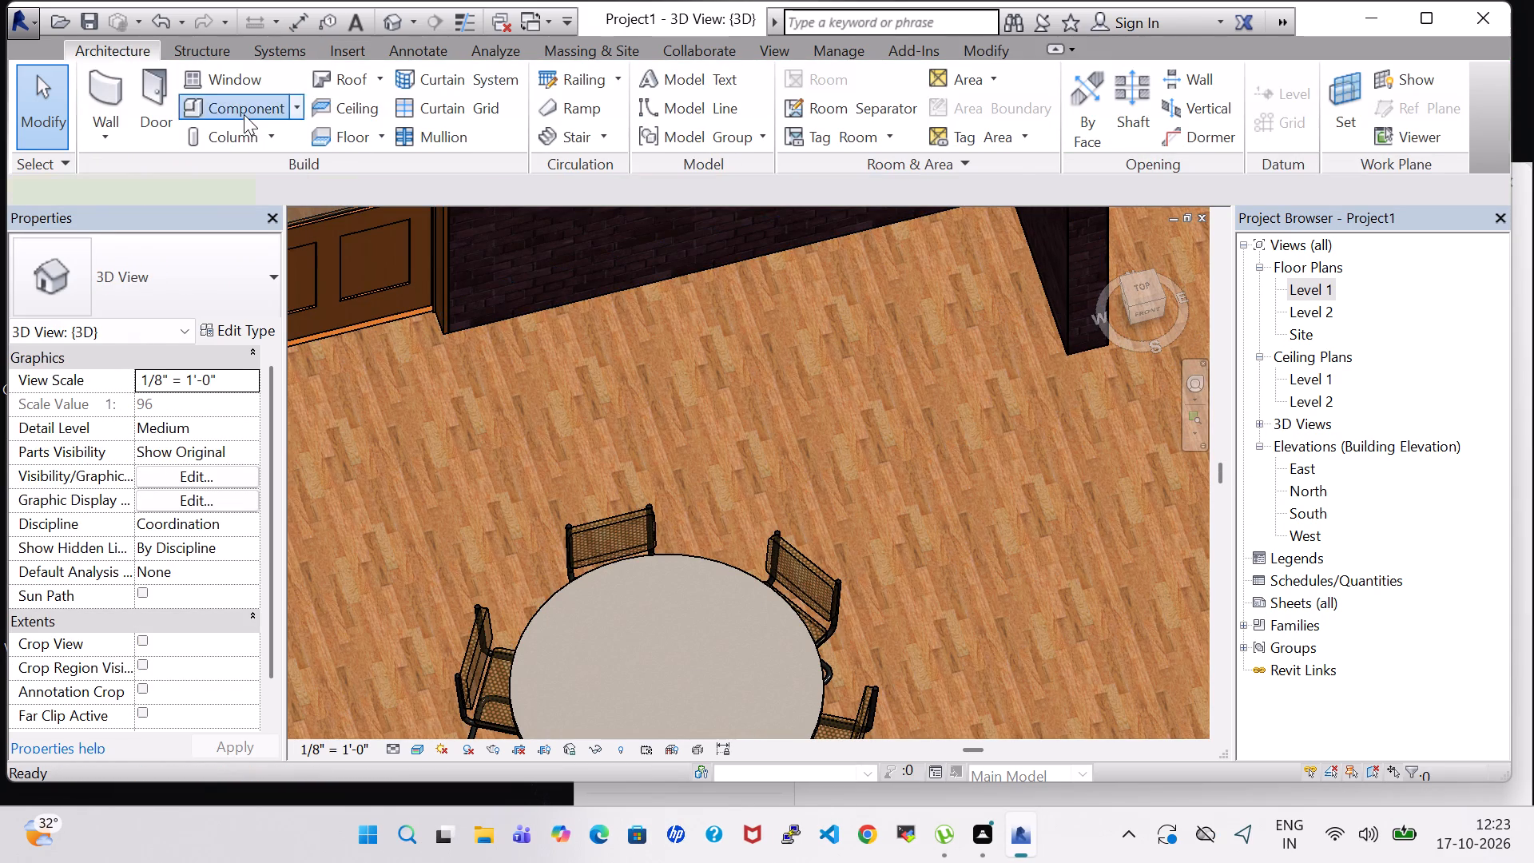
click(987, 116)
scroll(801, 312, down, 1)
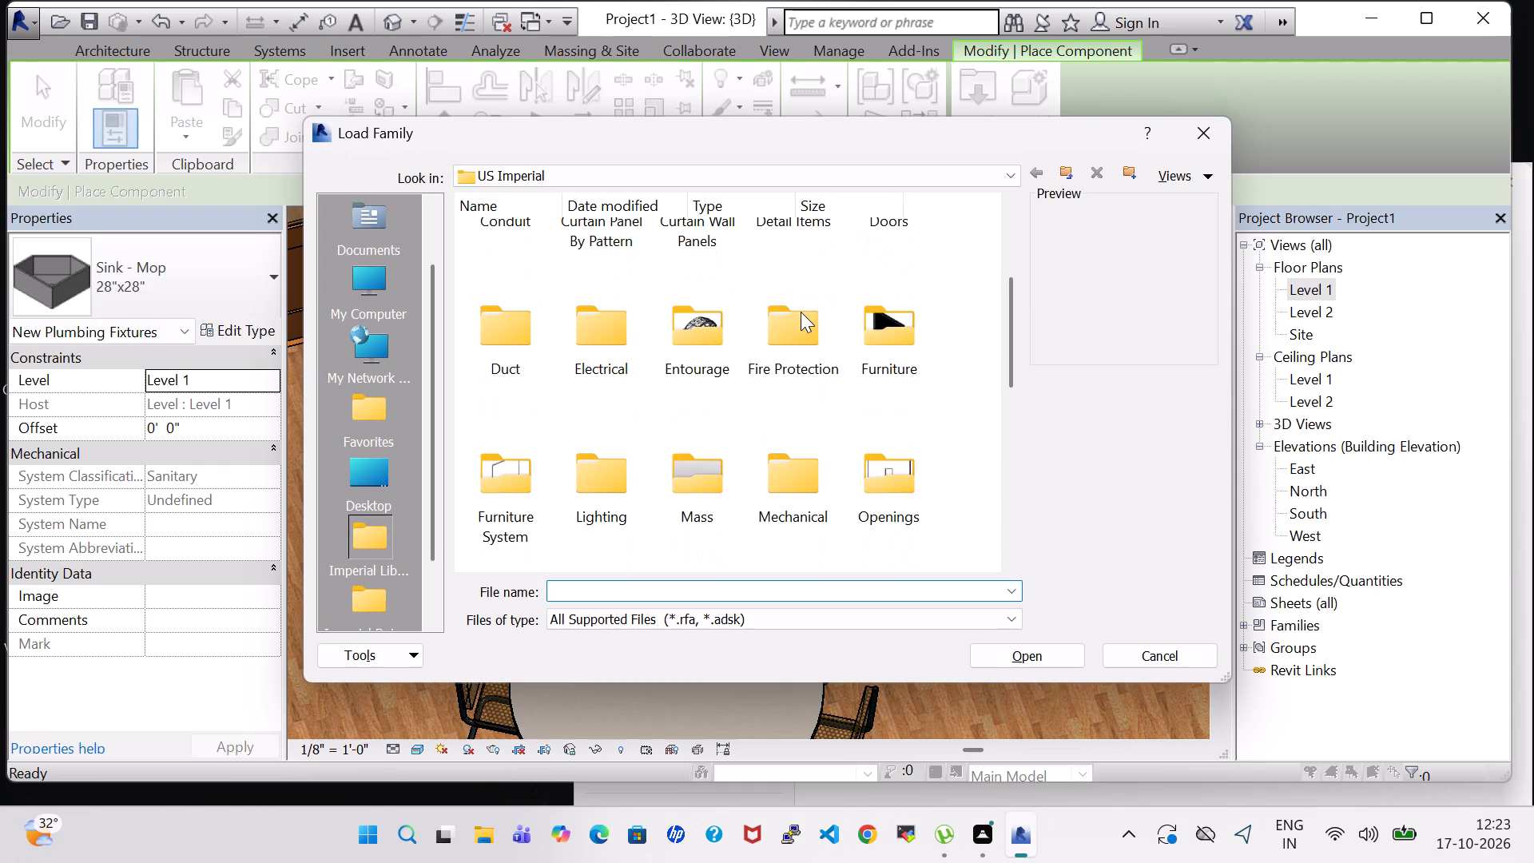
scroll(794, 316, down, 1)
double_click(721, 398)
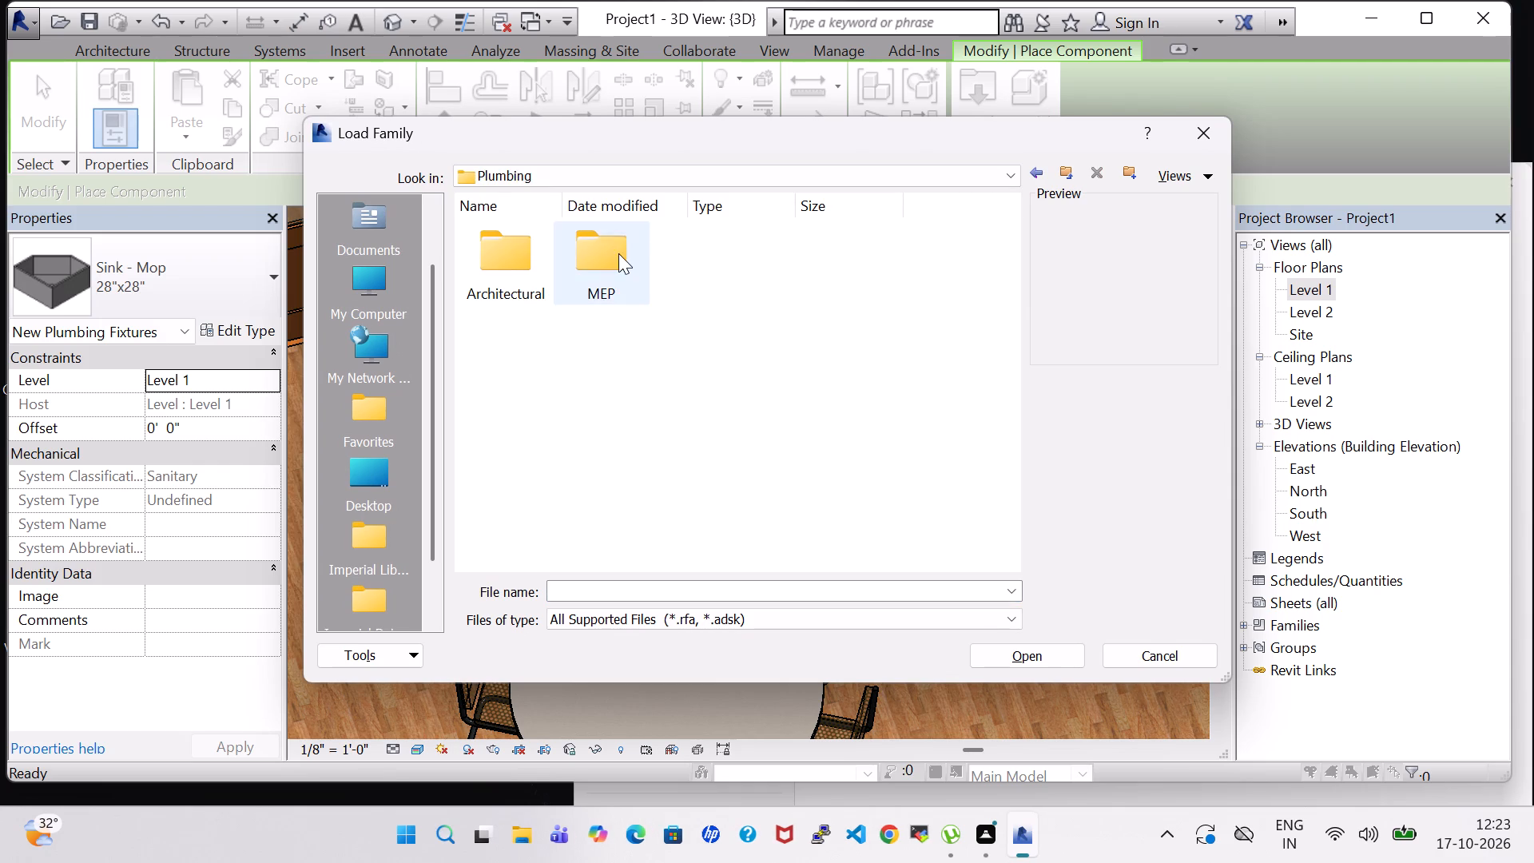
click(614, 253)
click(614, 249)
double_click(597, 257)
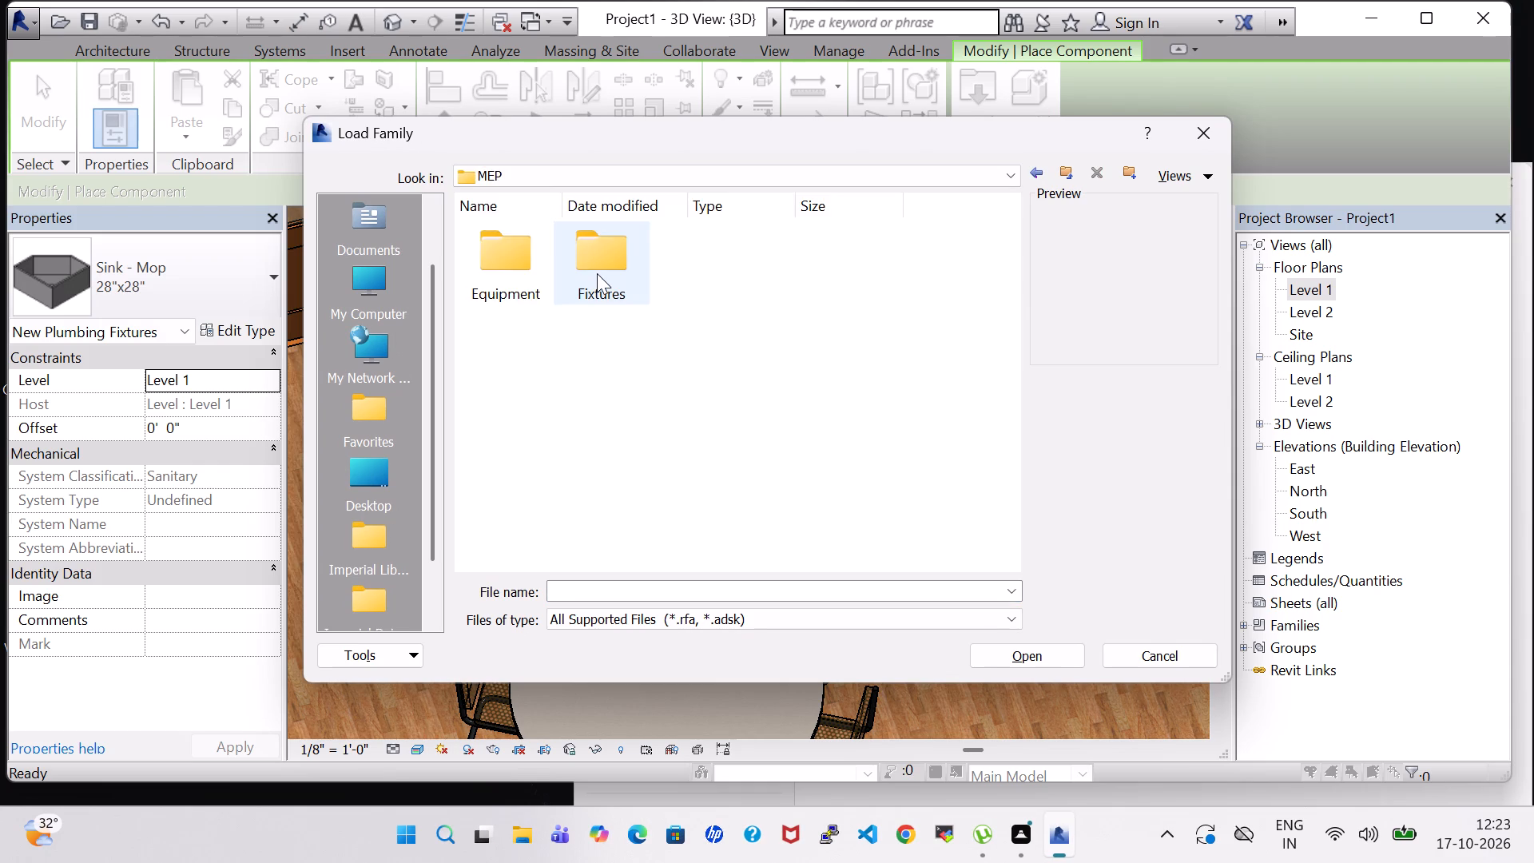
double_click(597, 273)
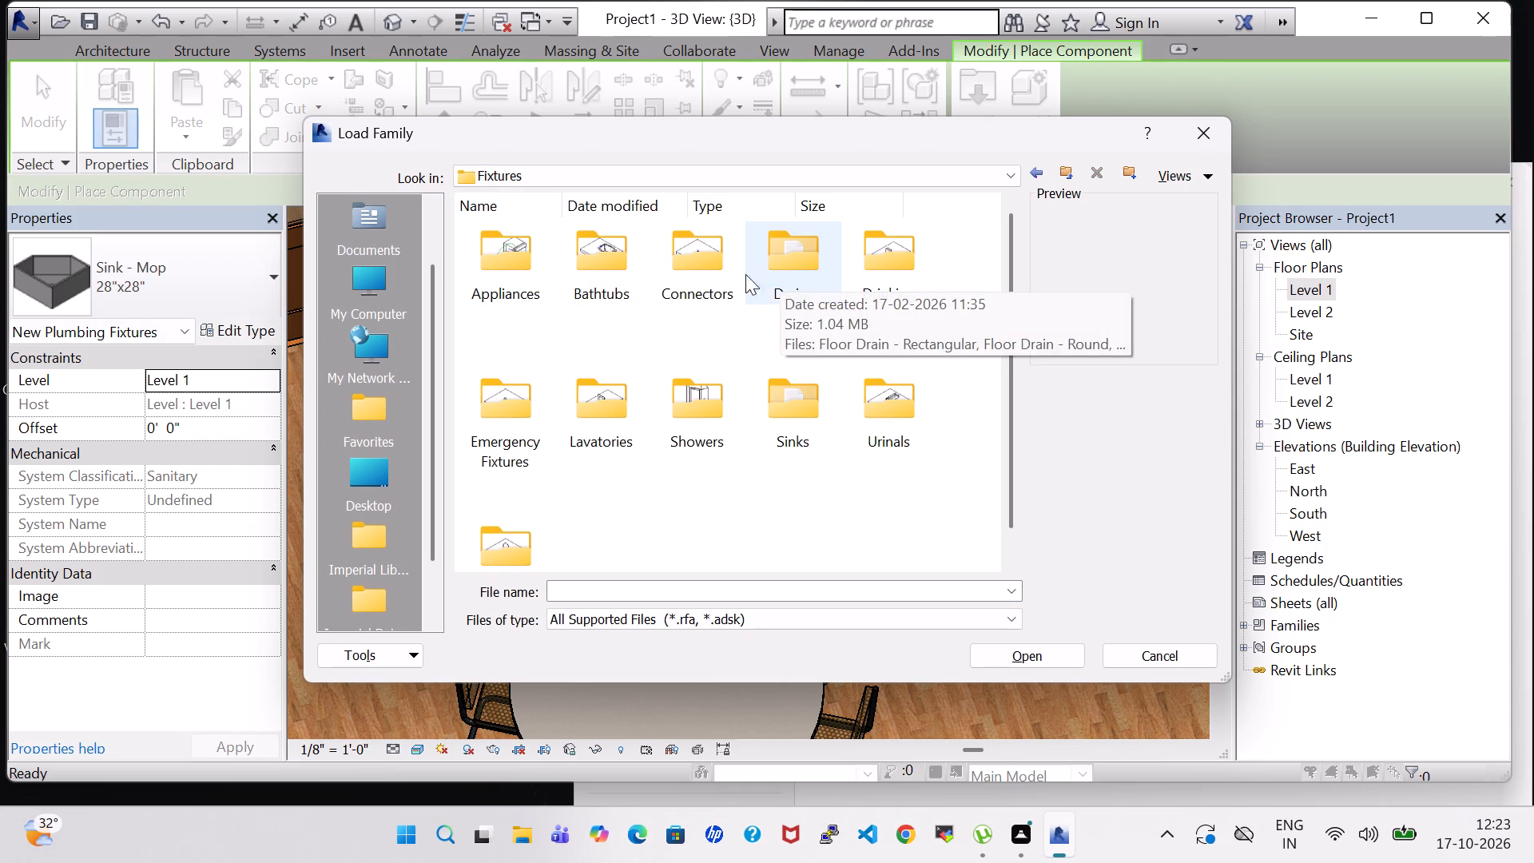
Look through the Bathtubs, Appliances, Sinks, Lavatories and Emergency Fixtures folders for a fixture suited to the dining area.
double_click(606, 247)
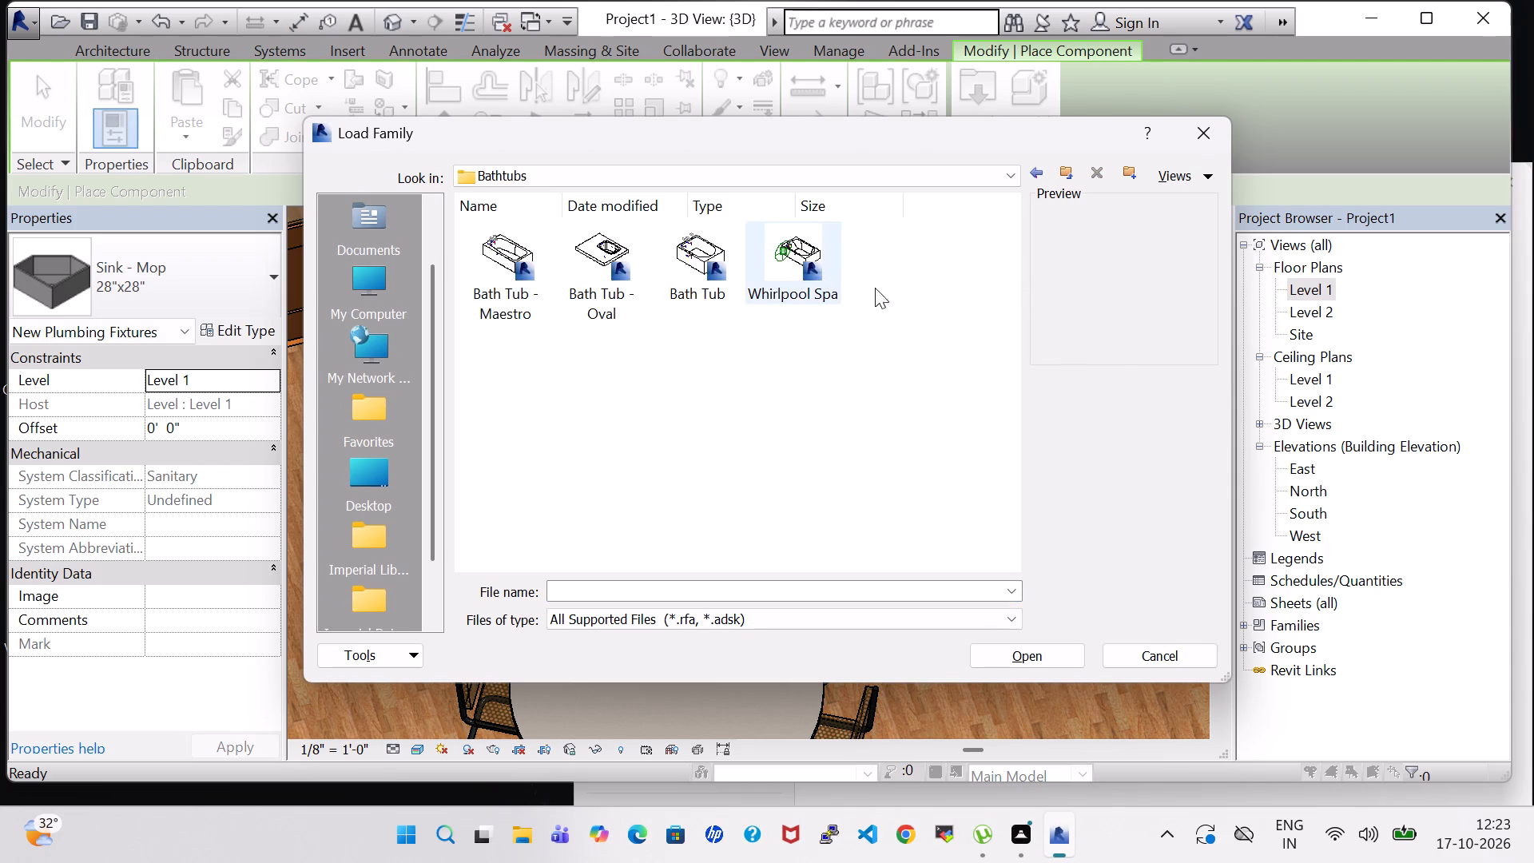
click(1033, 169)
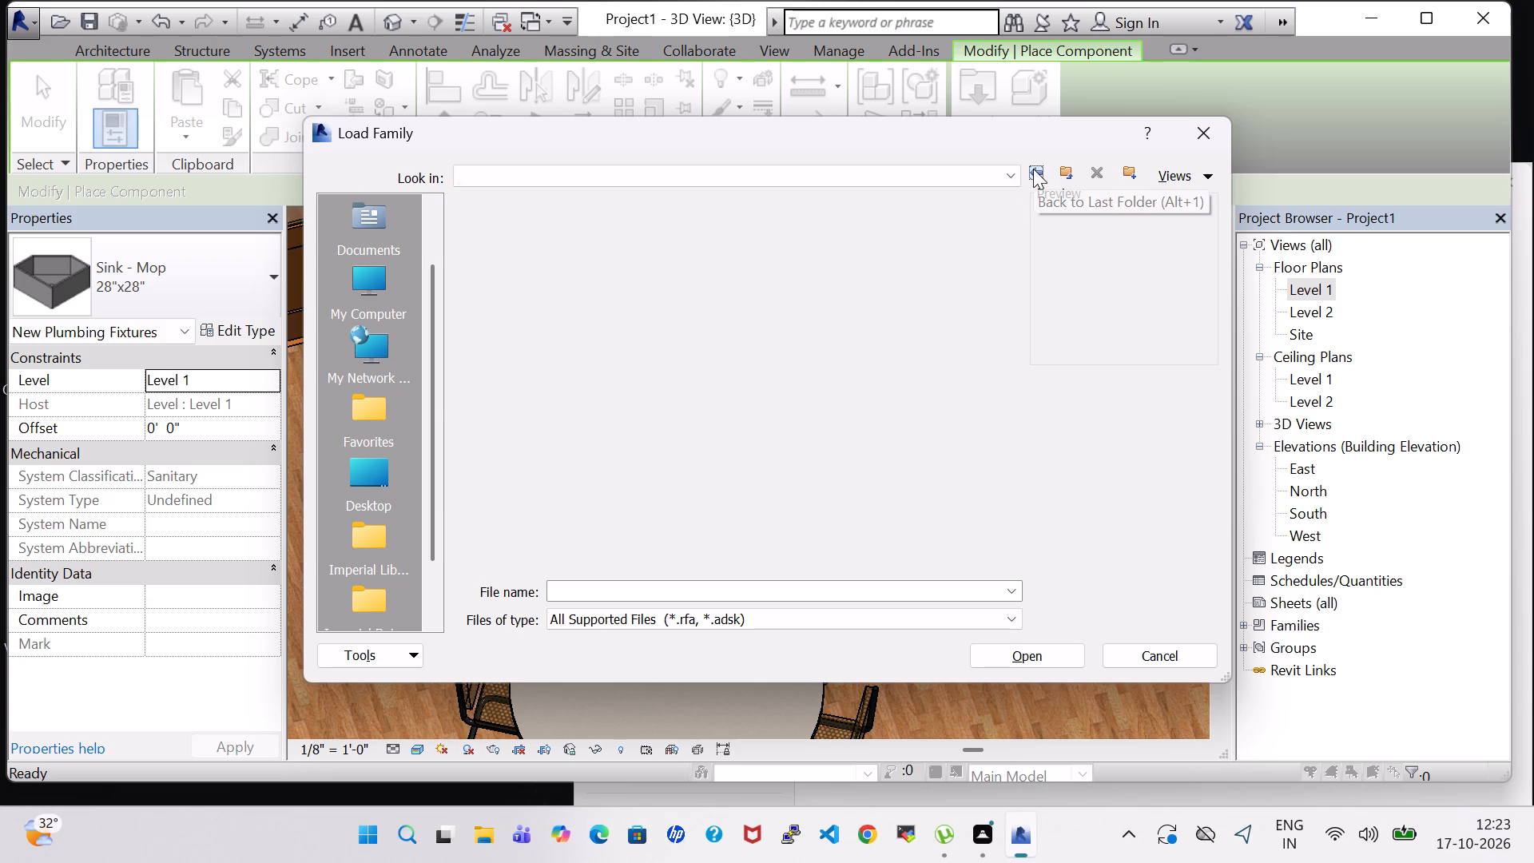
double_click(518, 256)
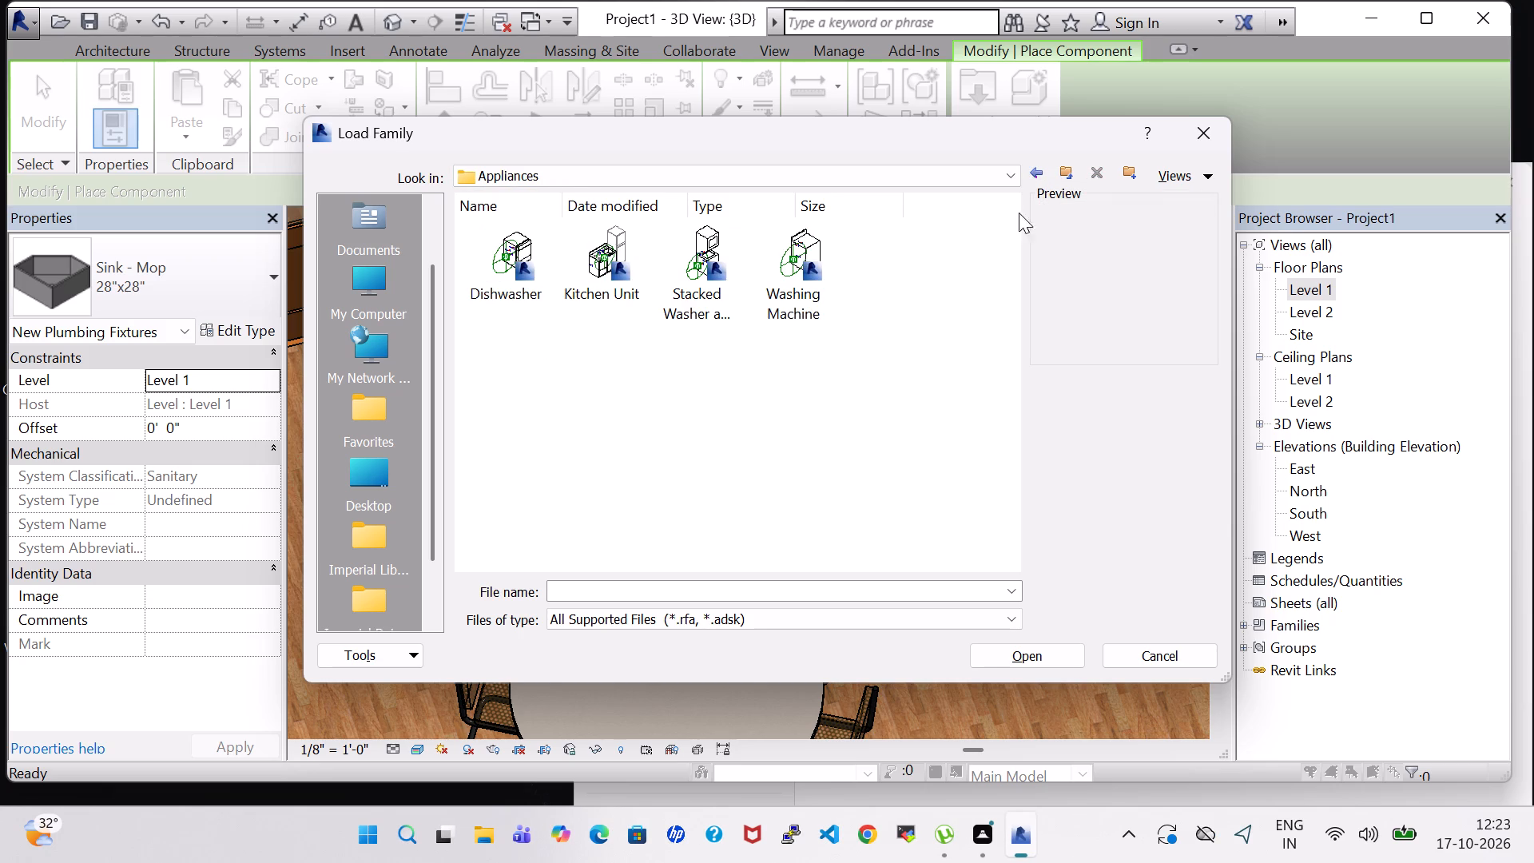
click(1033, 173)
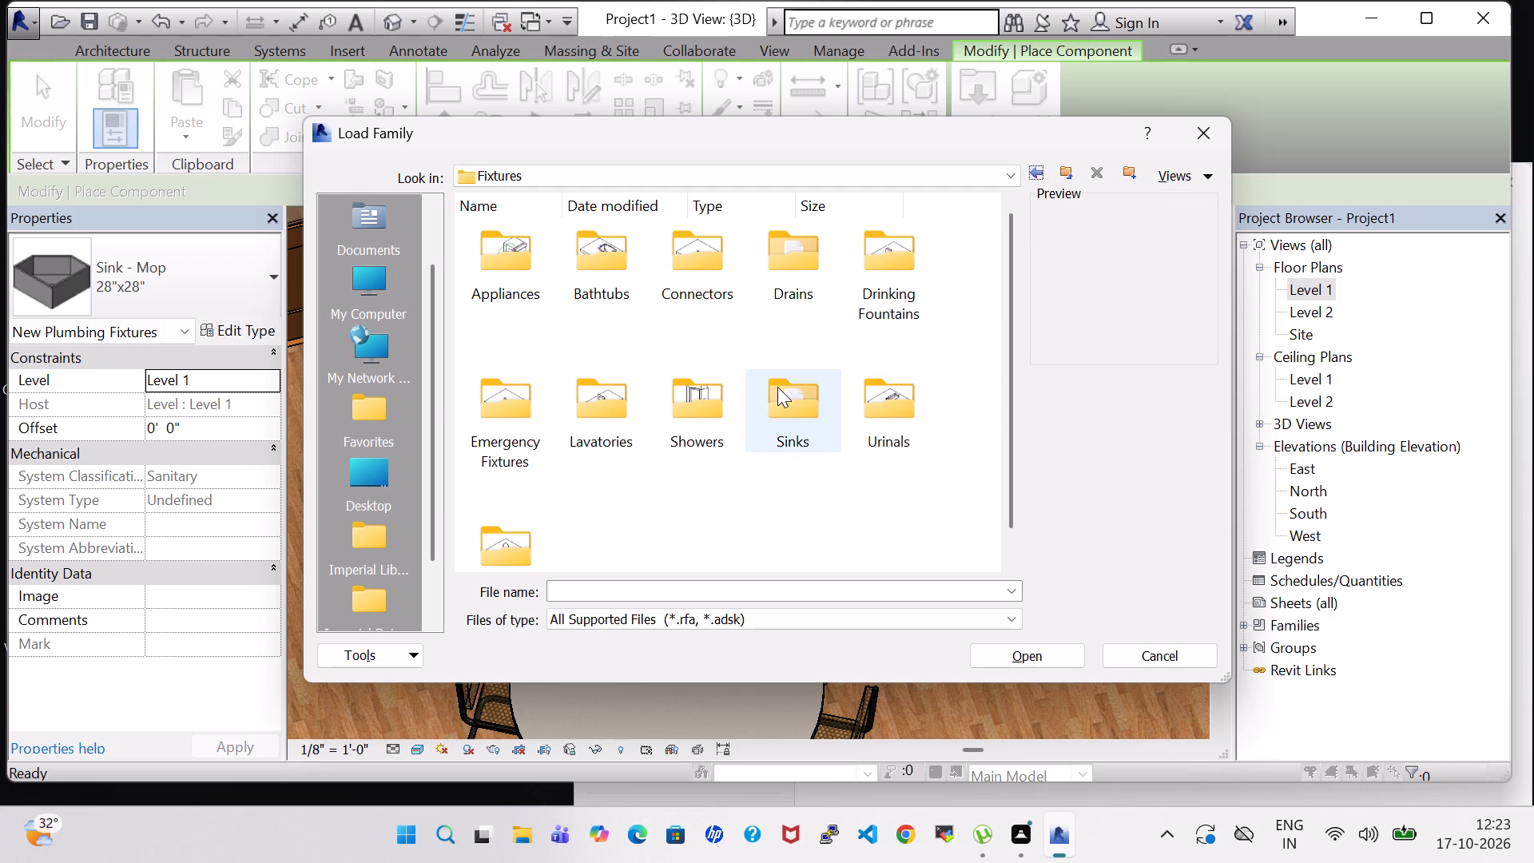
double_click(777, 387)
click(1039, 174)
double_click(564, 393)
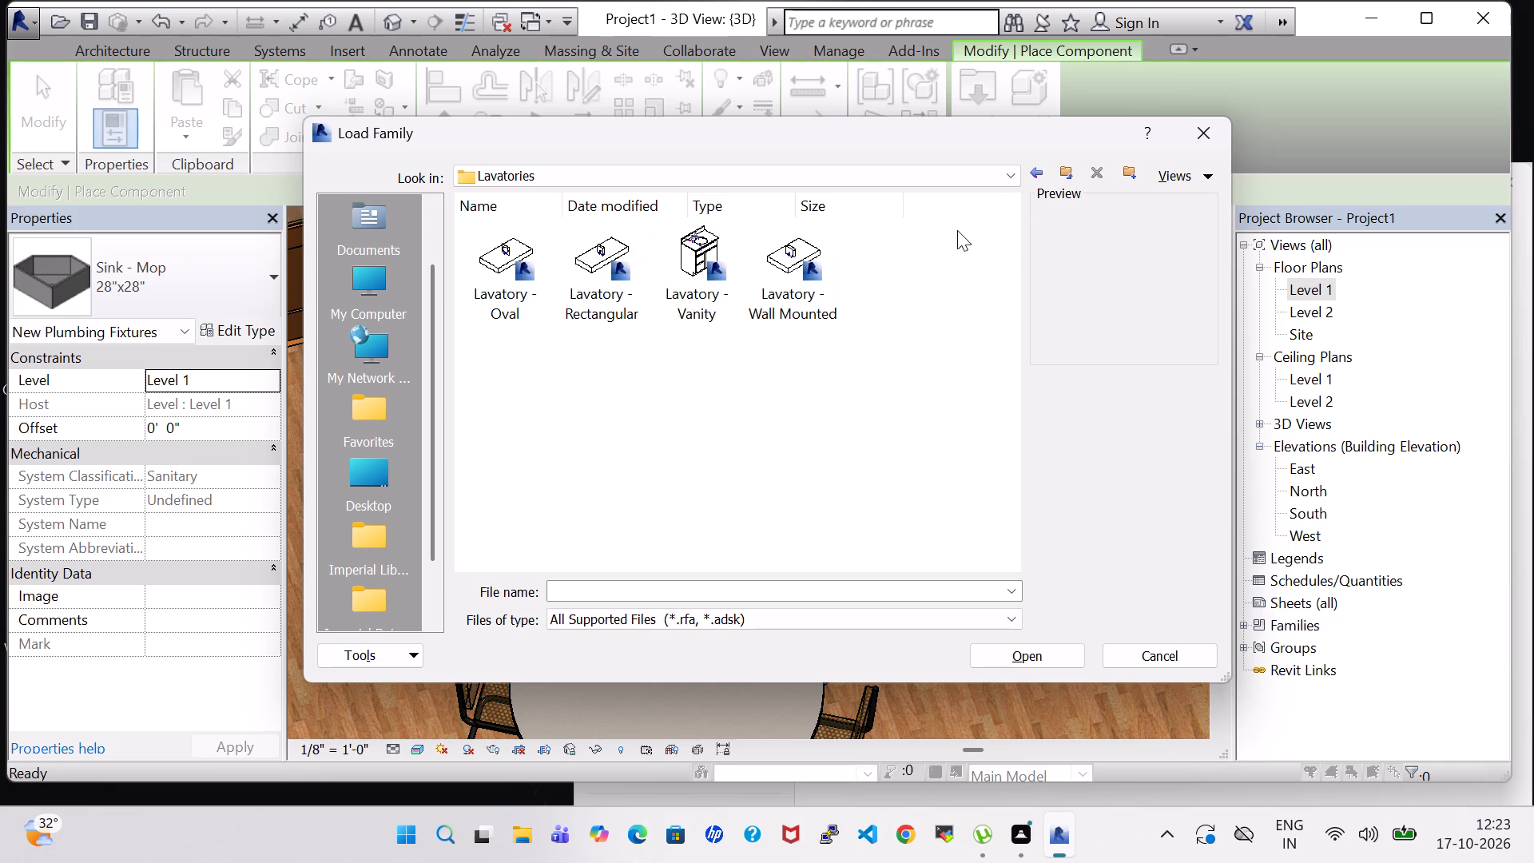
click(1038, 173)
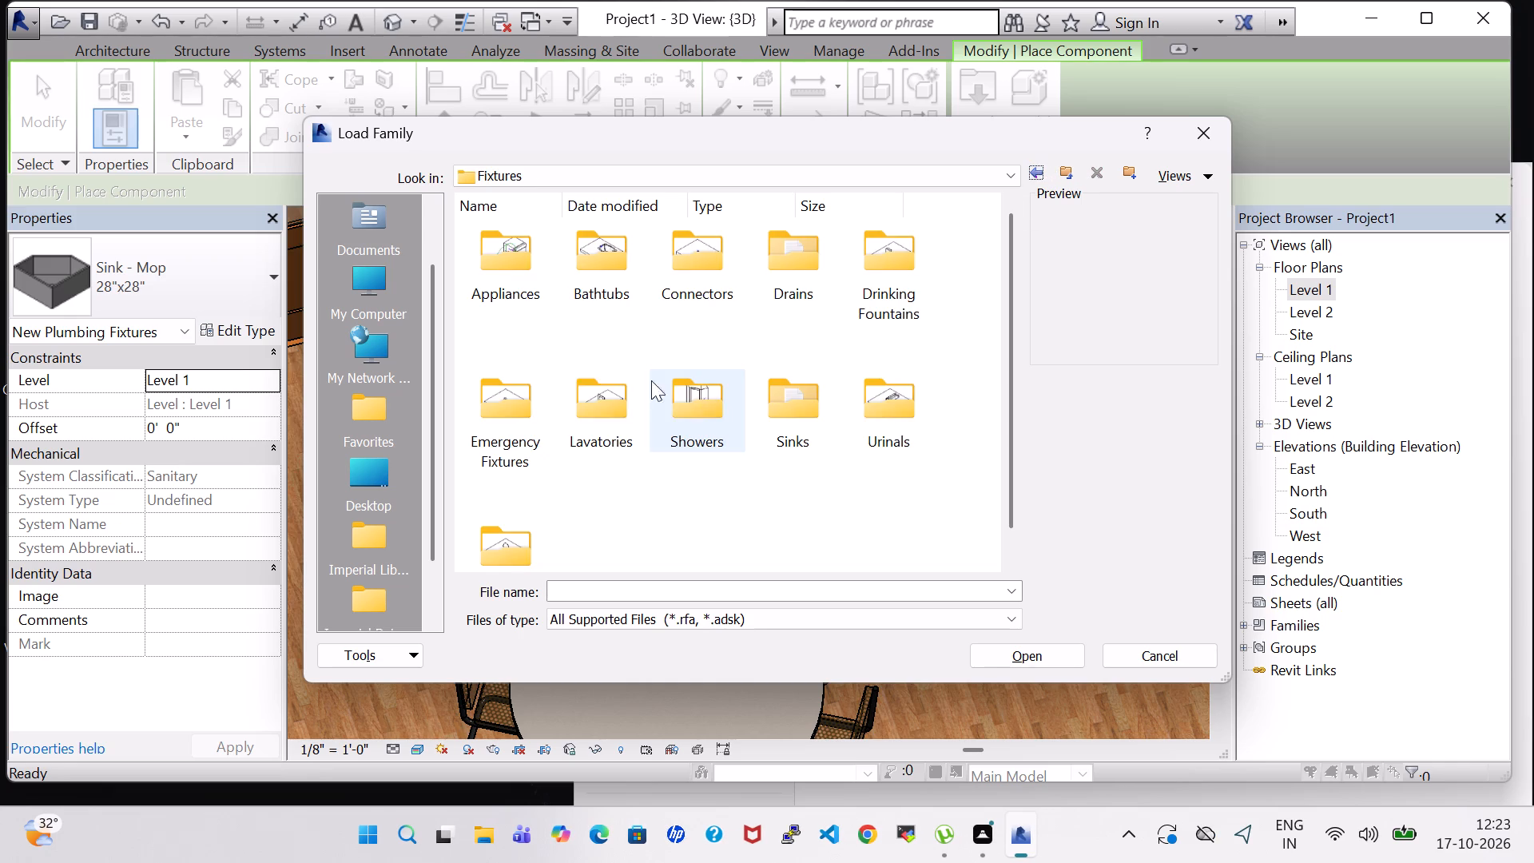
double_click(528, 398)
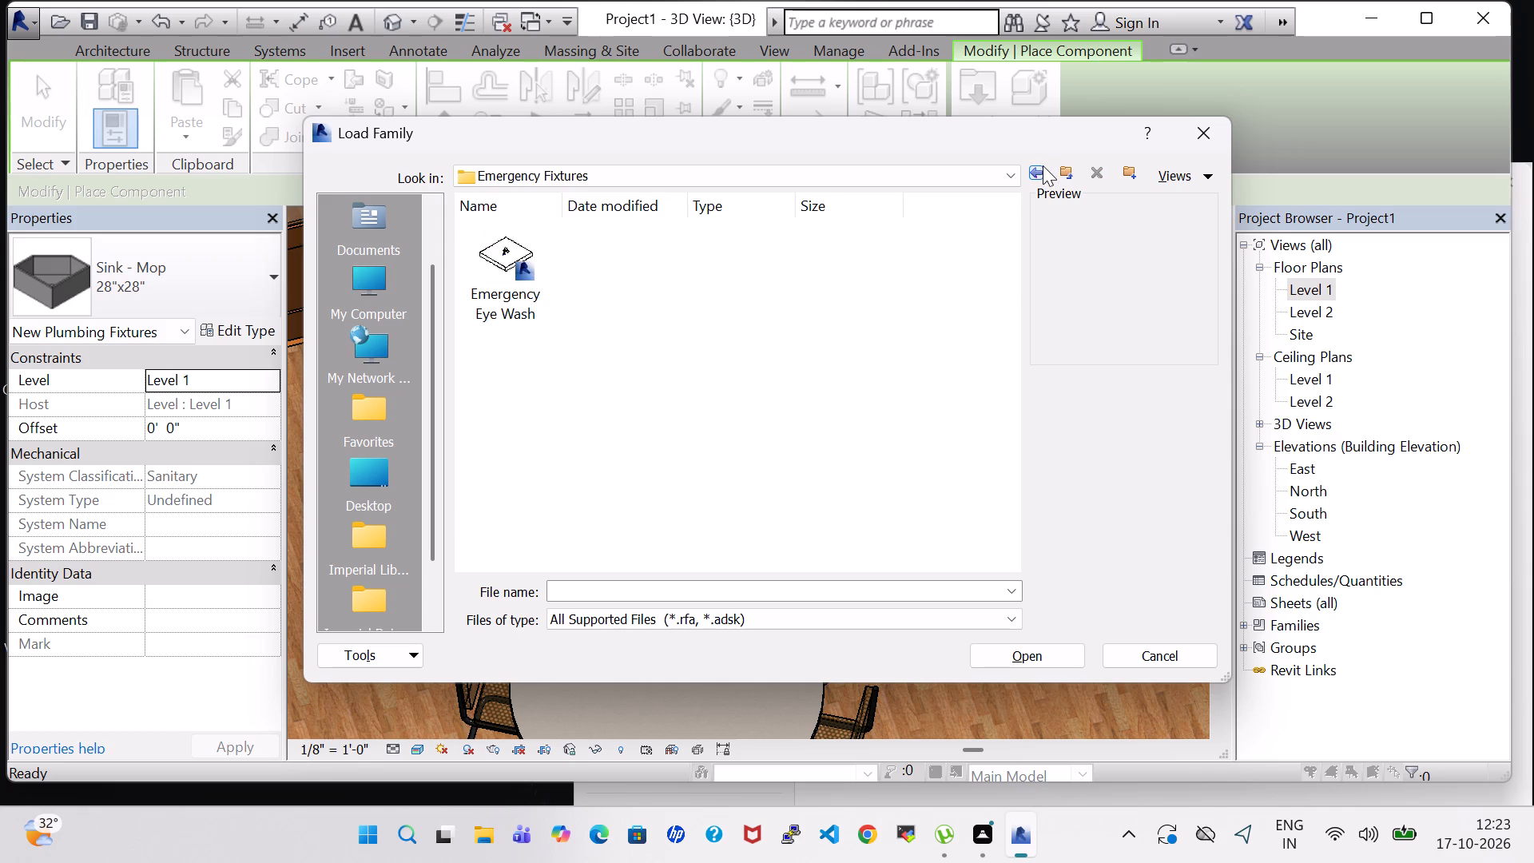
click(1043, 165)
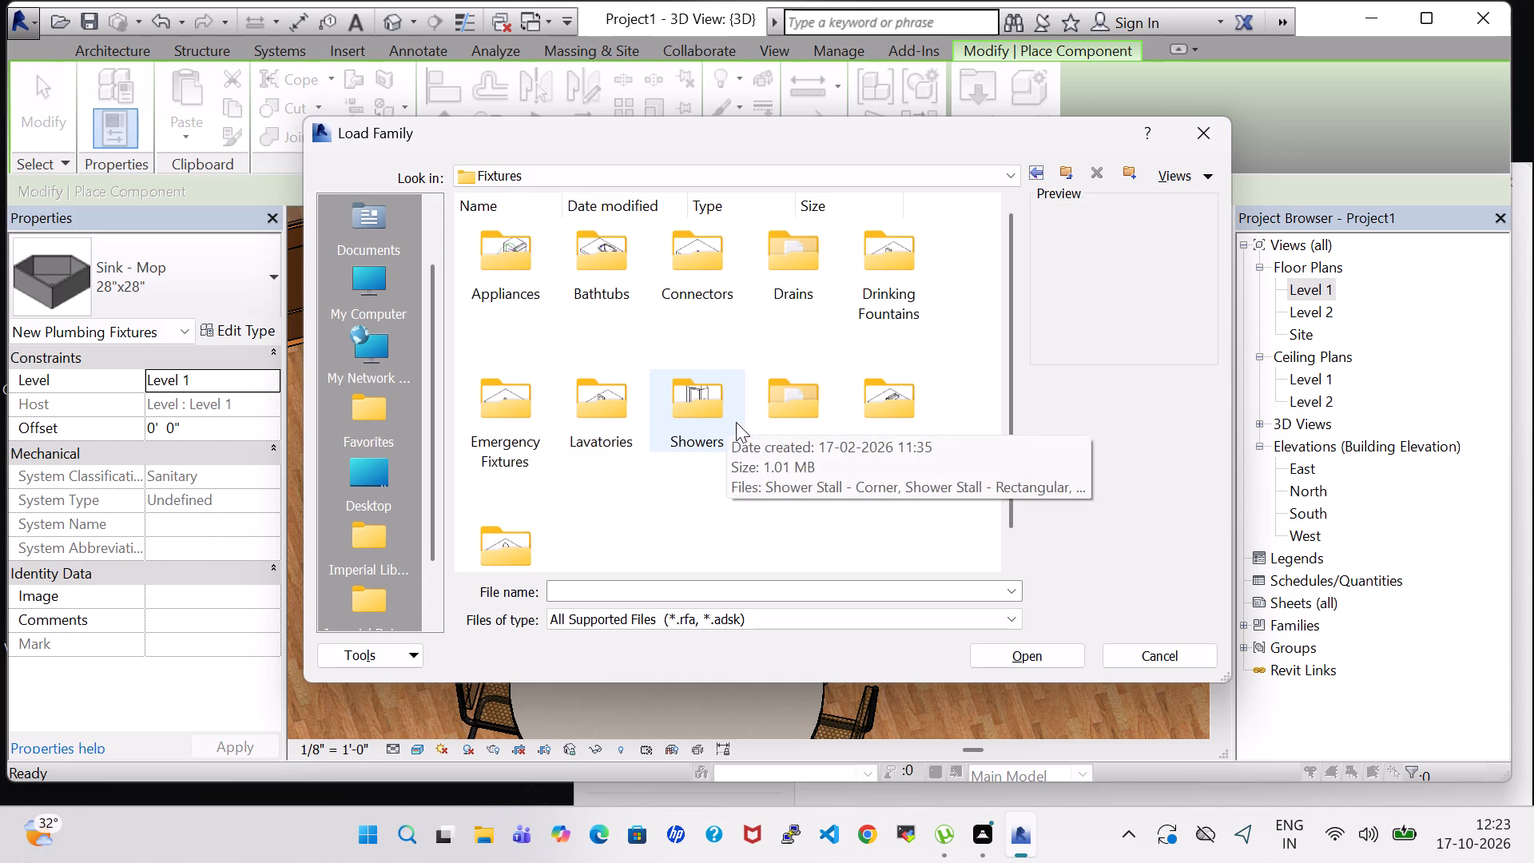
Load the Sink - Corner Floor family from the Sinks folder.
double_click(804, 404)
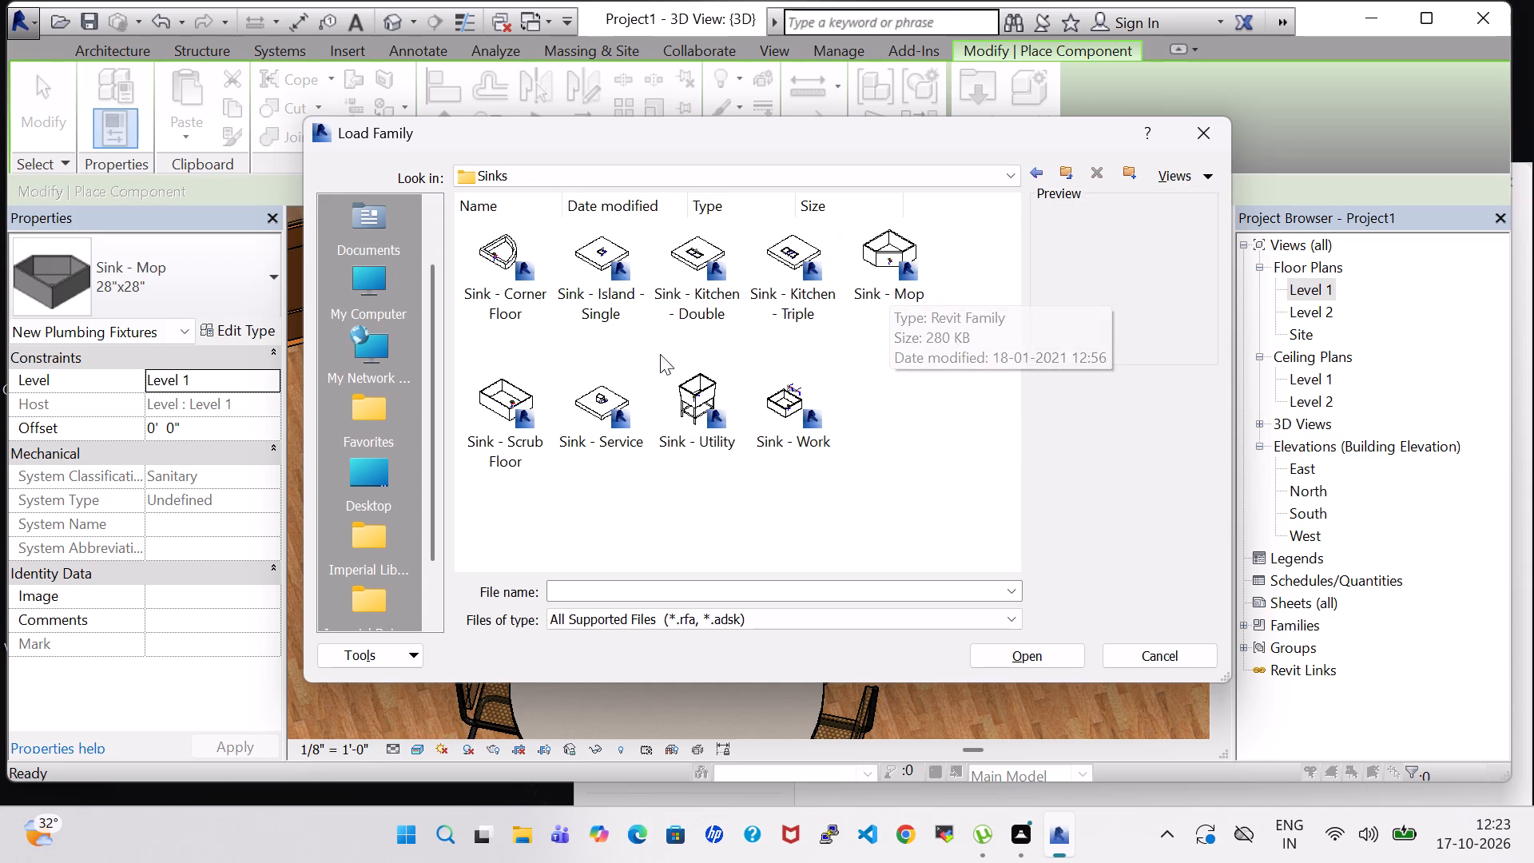
click(504, 288)
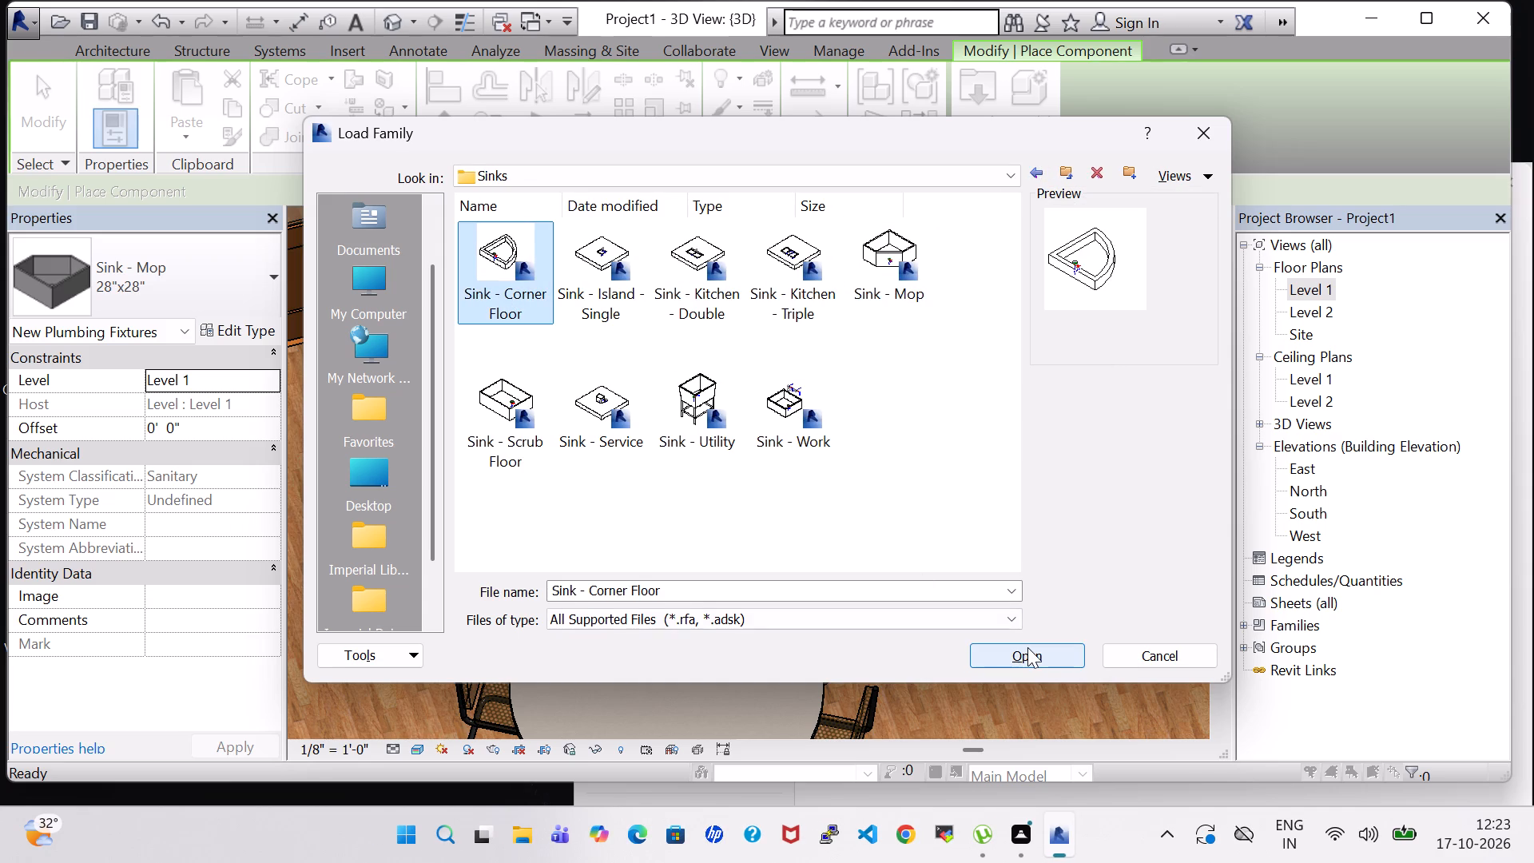
click(1027, 647)
Place the 24" corner floor sink, turned to fit, in the dining-side corner where the kitchen stub wall meets the bedroom wall.
middle_drag(923, 429, 892, 489)
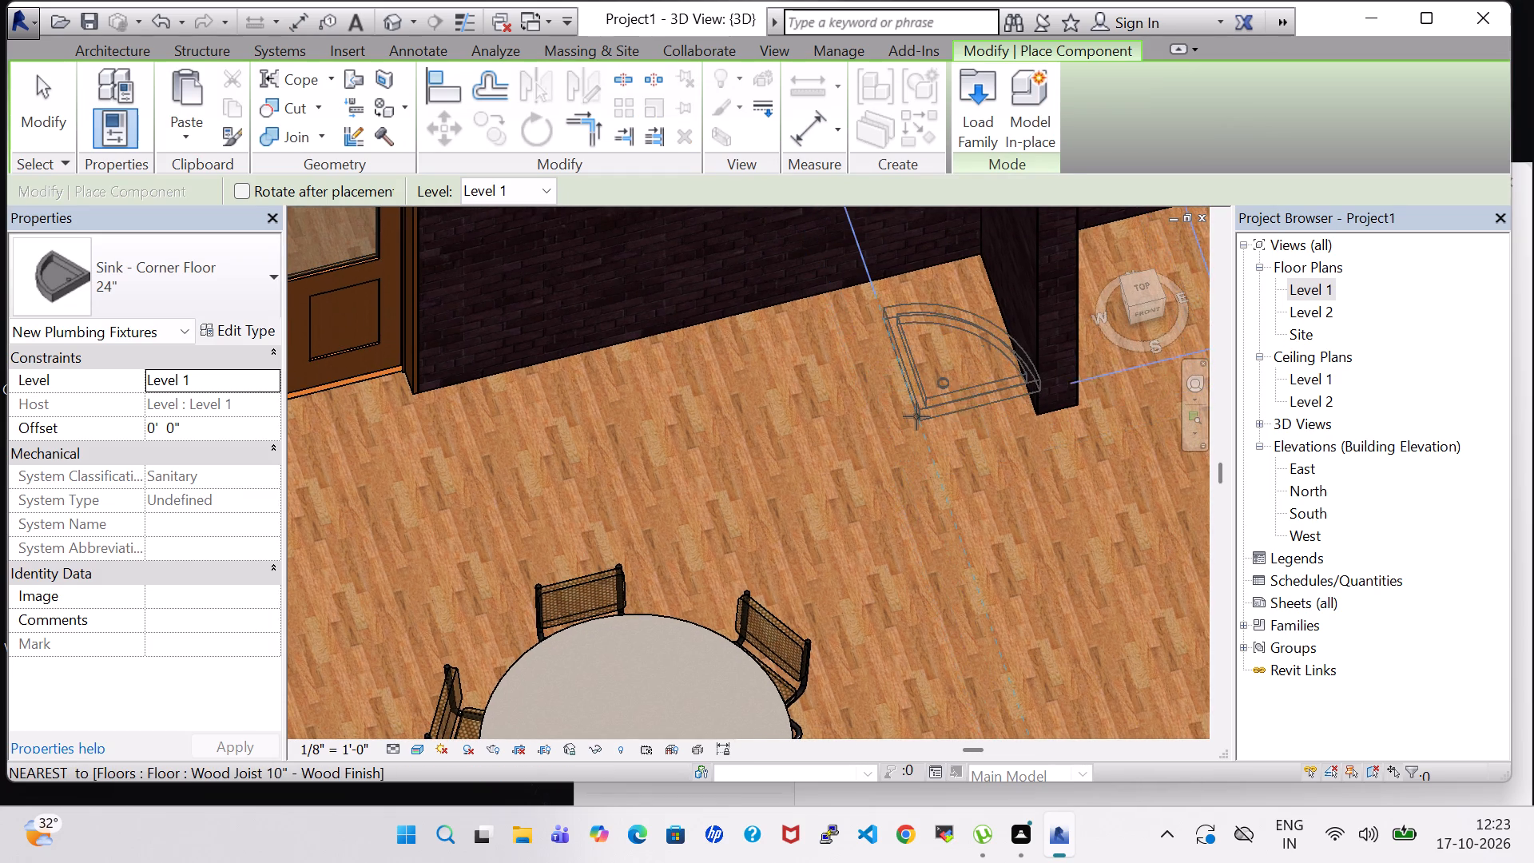
key(space)
key(space)
middle_drag(985, 320, 828, 560)
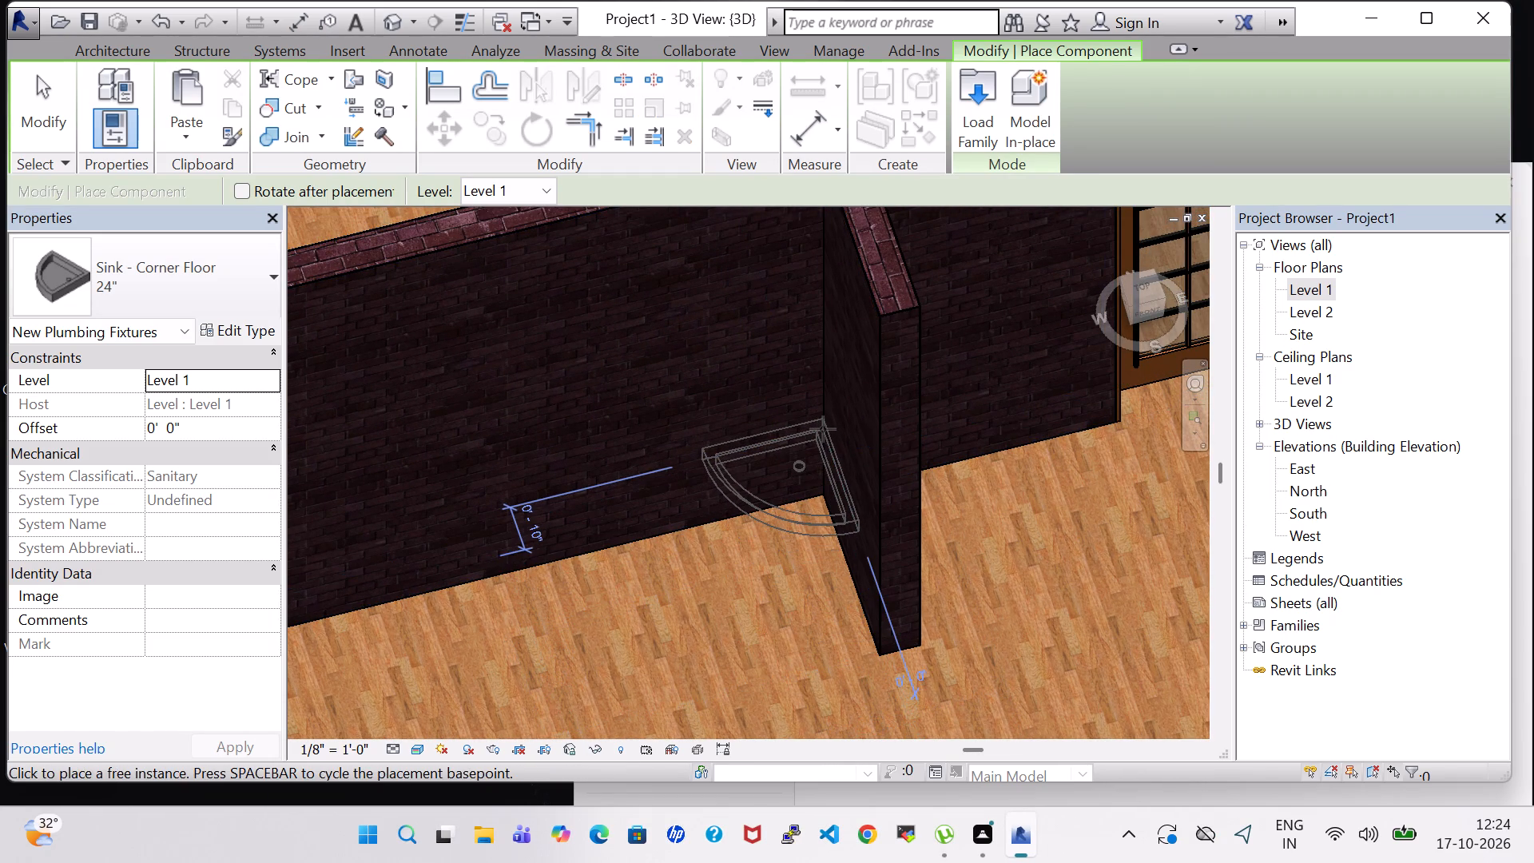
scroll(823, 429, up, 9)
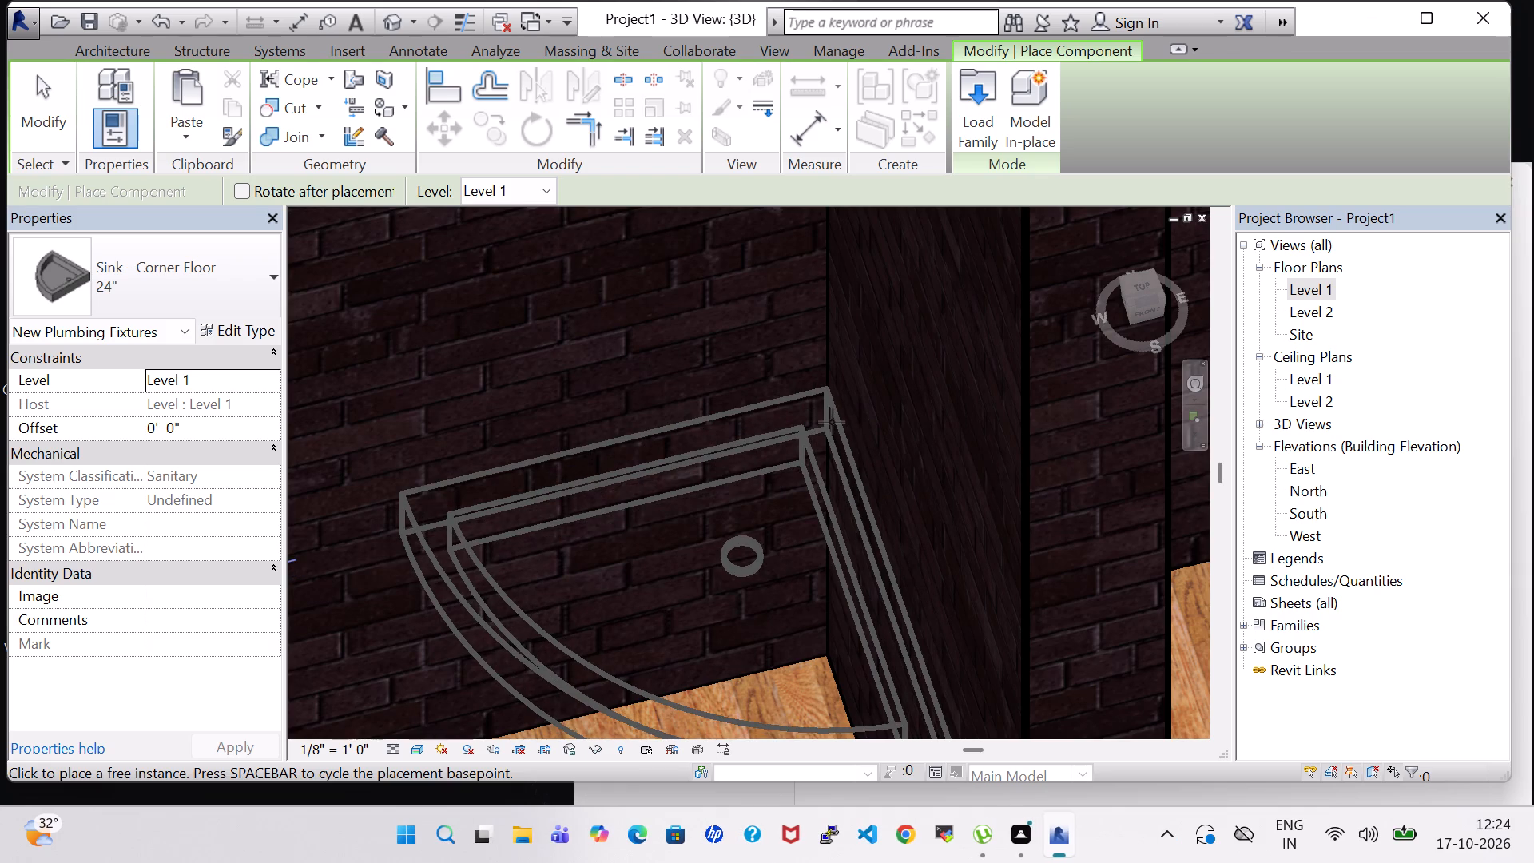
click(832, 422)
scroll(837, 543, down, 3)
key(Escape)
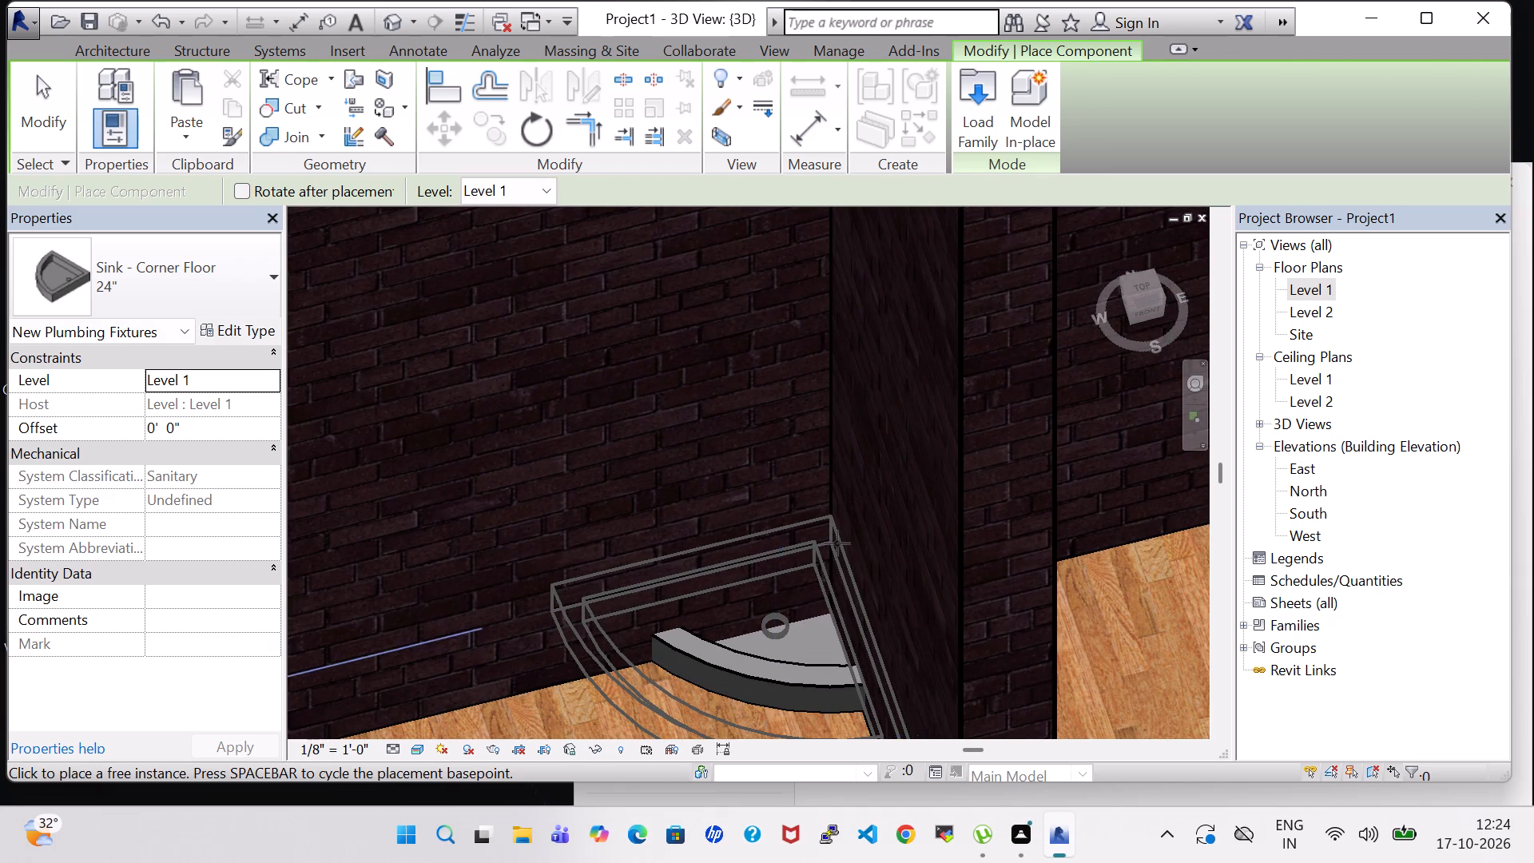
key(Escape)
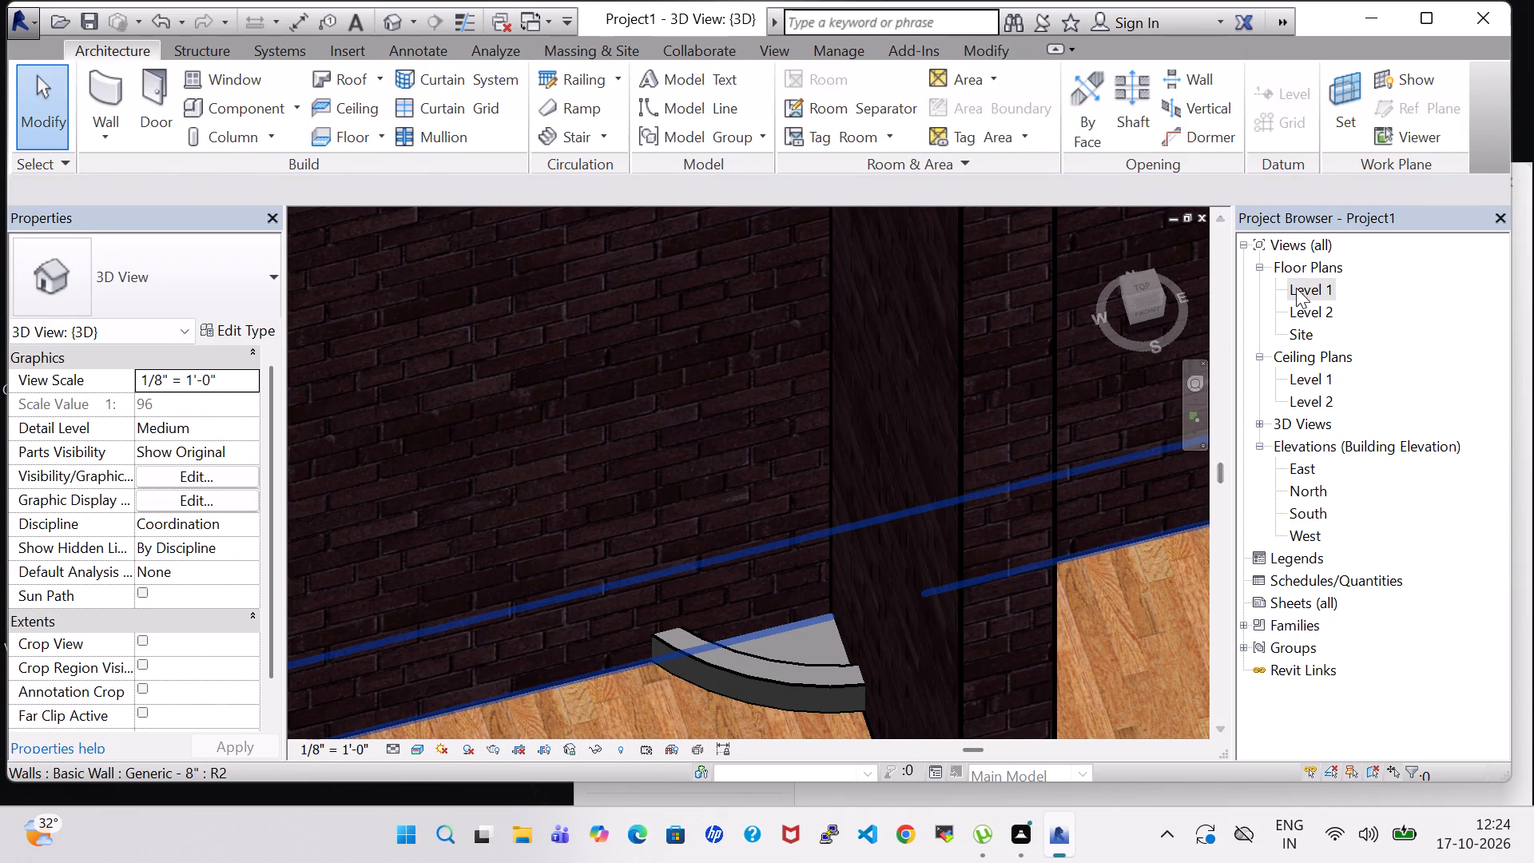
In the Level 1 floor plan, nudge the corner sink out of the bedroom wall and away from the kitchen stub wall.
double_click(1296, 288)
scroll(904, 414, down, 4)
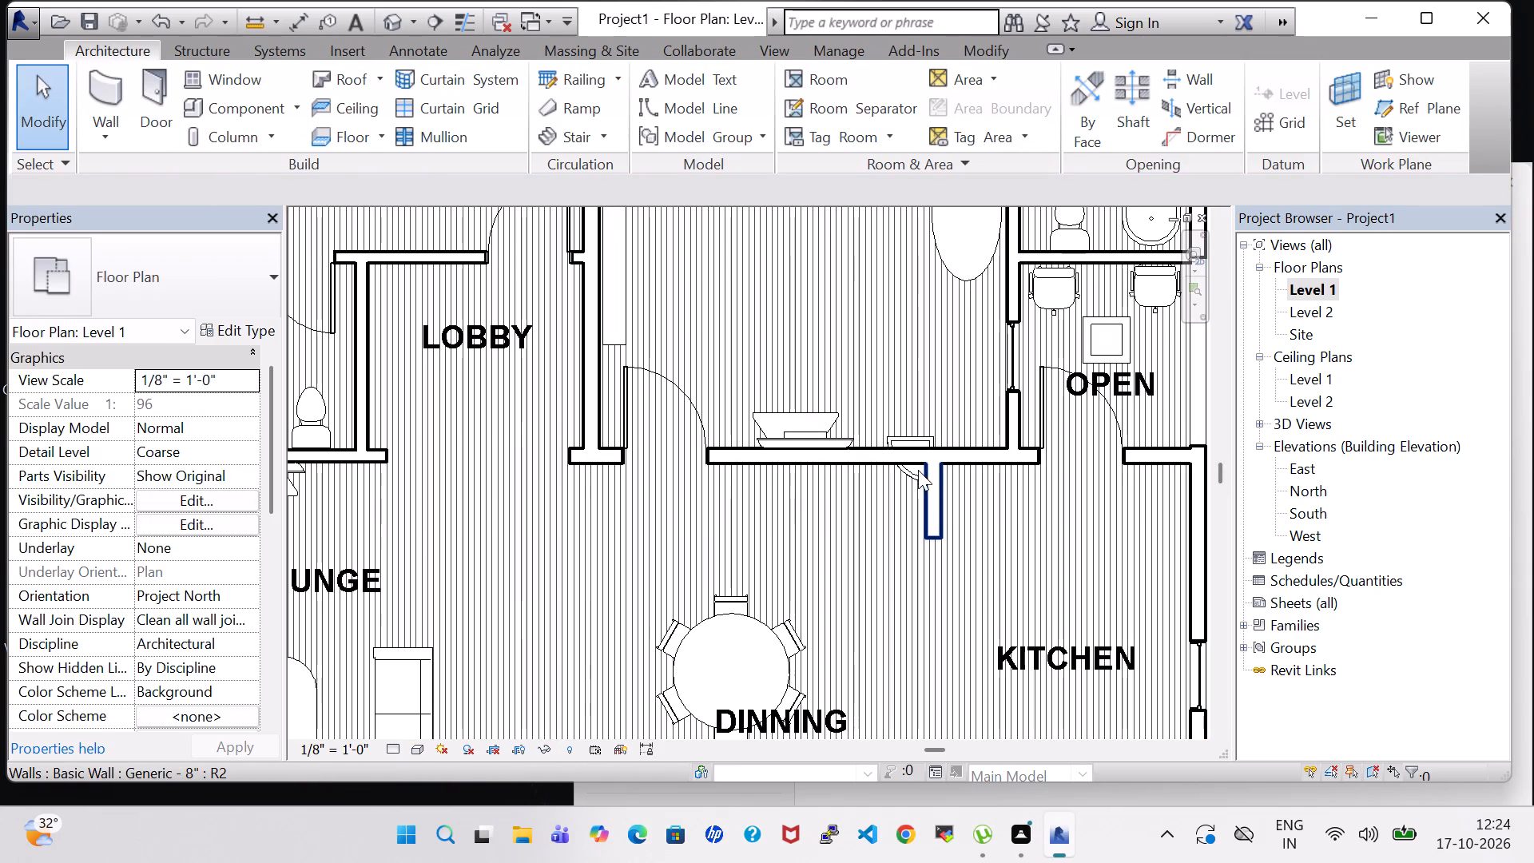
click(920, 431)
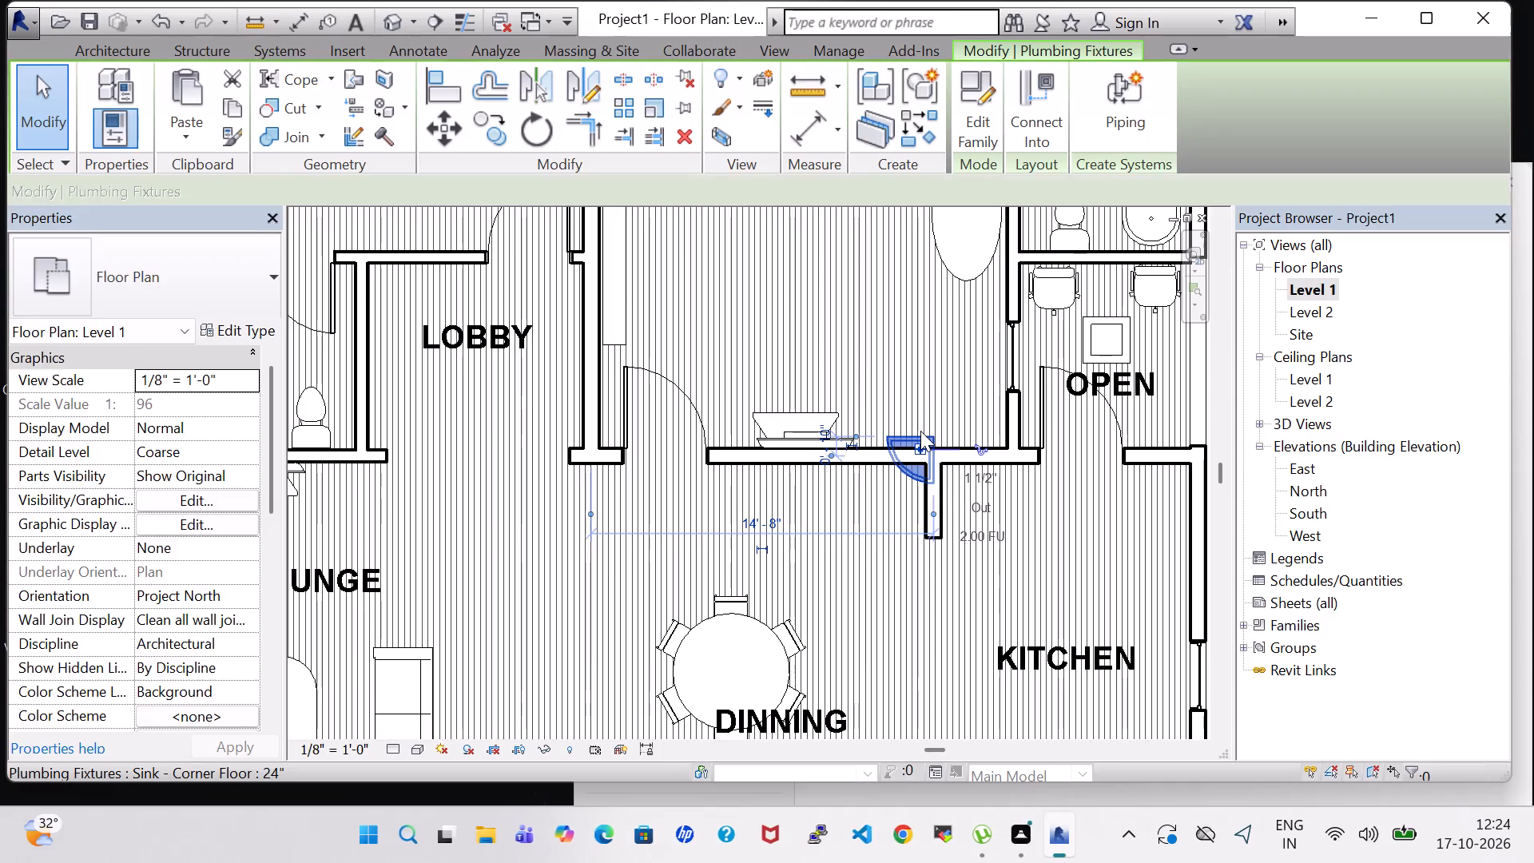
key(Down)
key(Down)
key(Down)
key(Down)
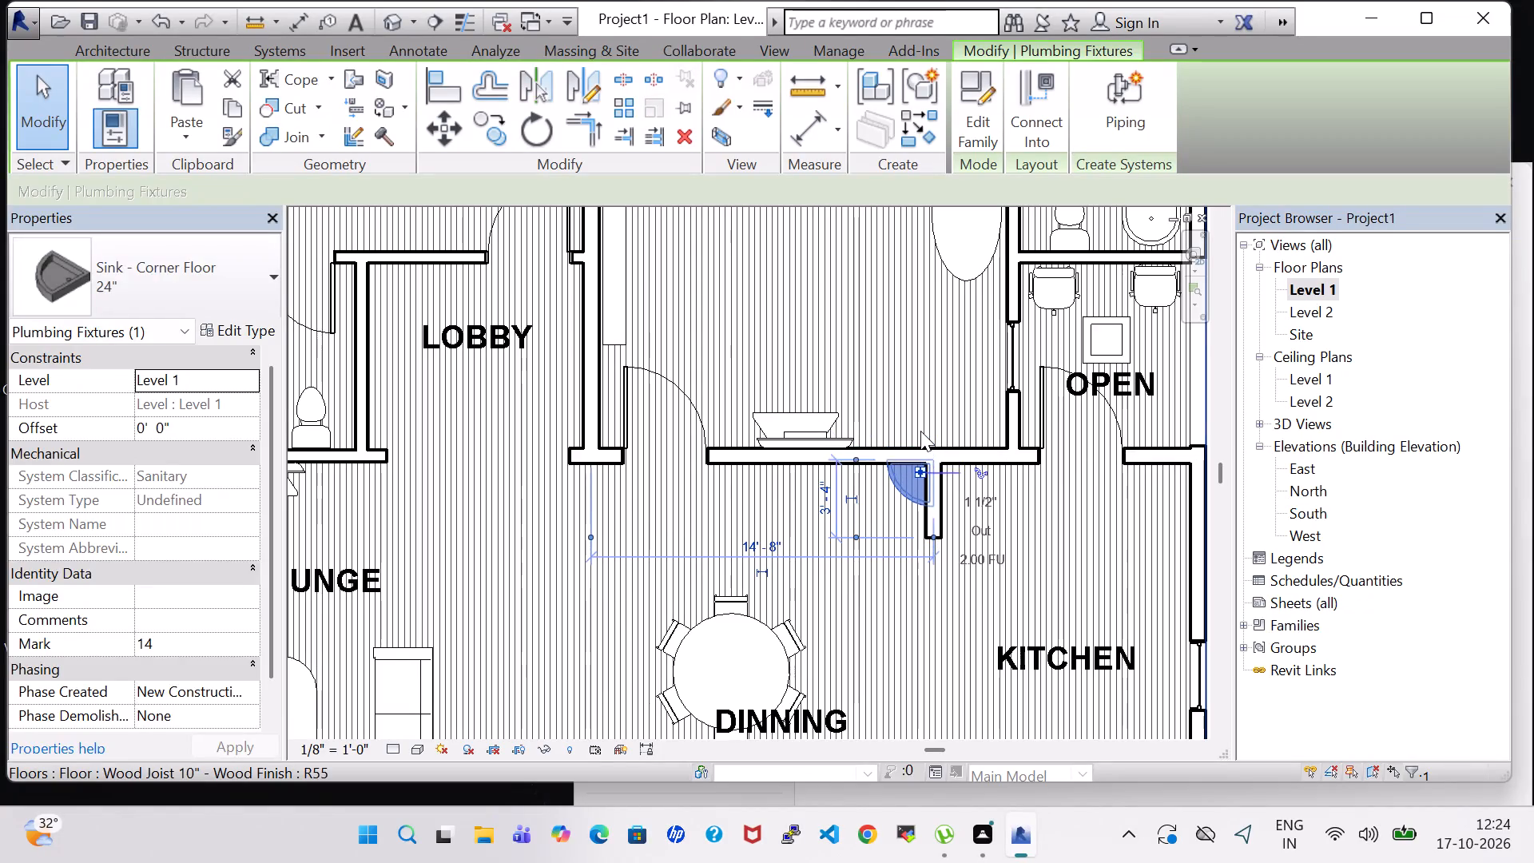
key(Down)
key(Left)
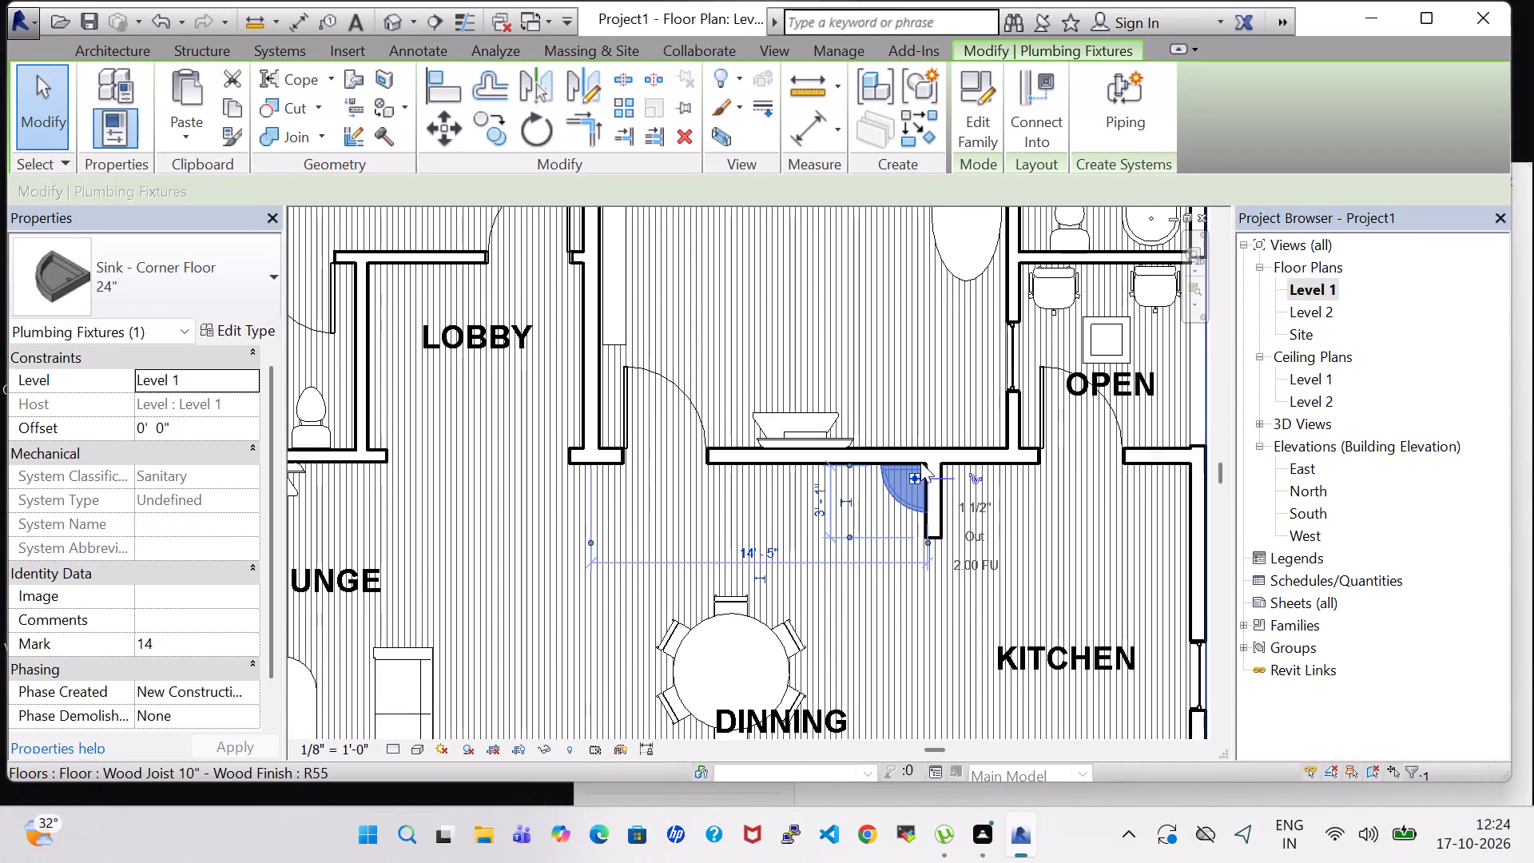
scroll(916, 471, down, 1)
key(Escape)
Nudge the corner sink one more increment away from the kitchen stub wall into the dining area.
scroll(915, 618, down, 1)
scroll(904, 581, up, 2)
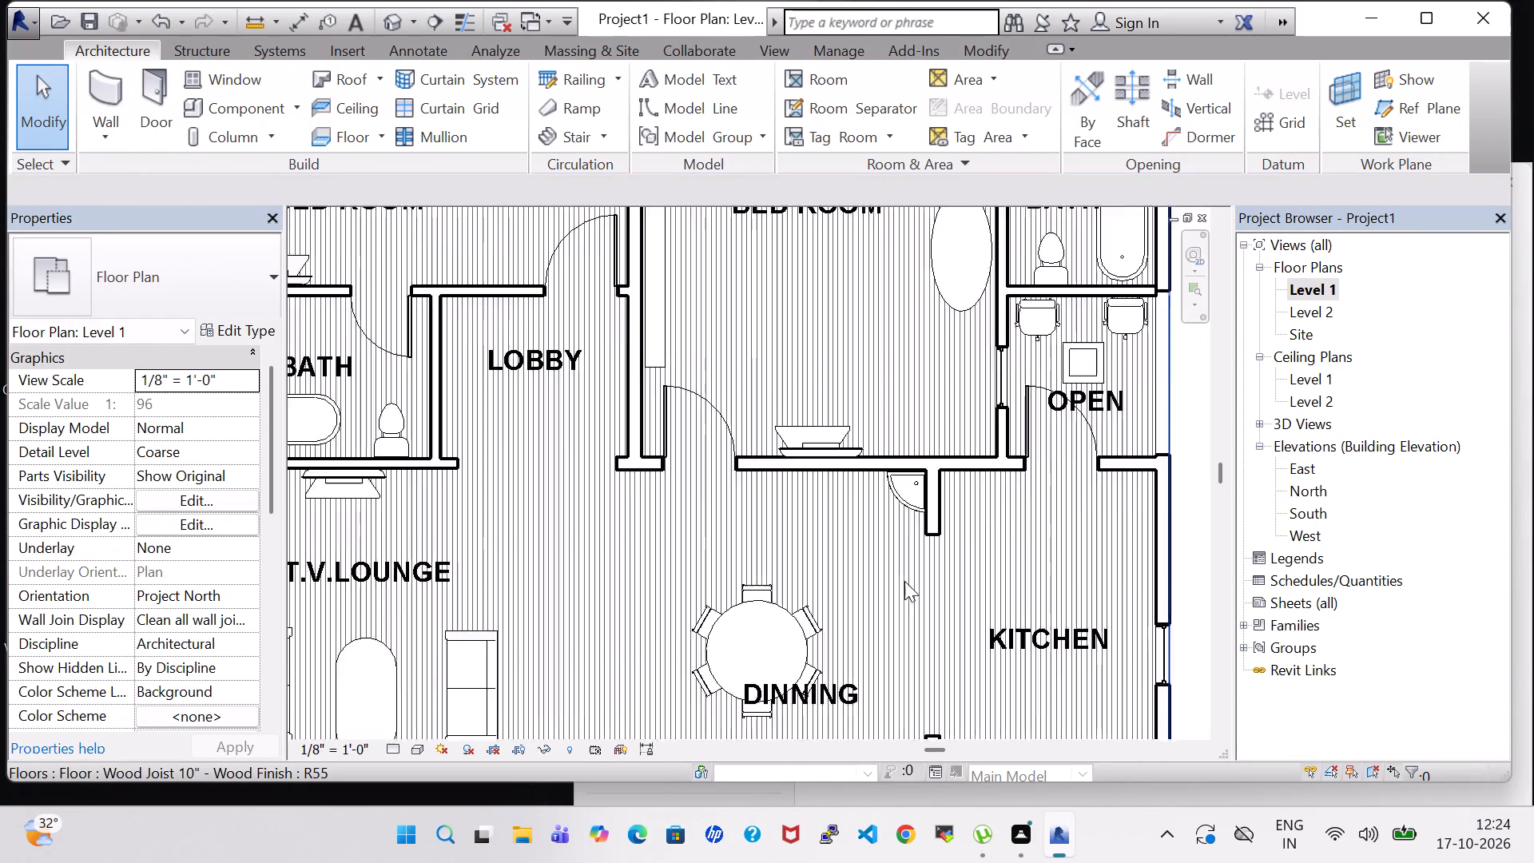
click(906, 484)
key(Left)
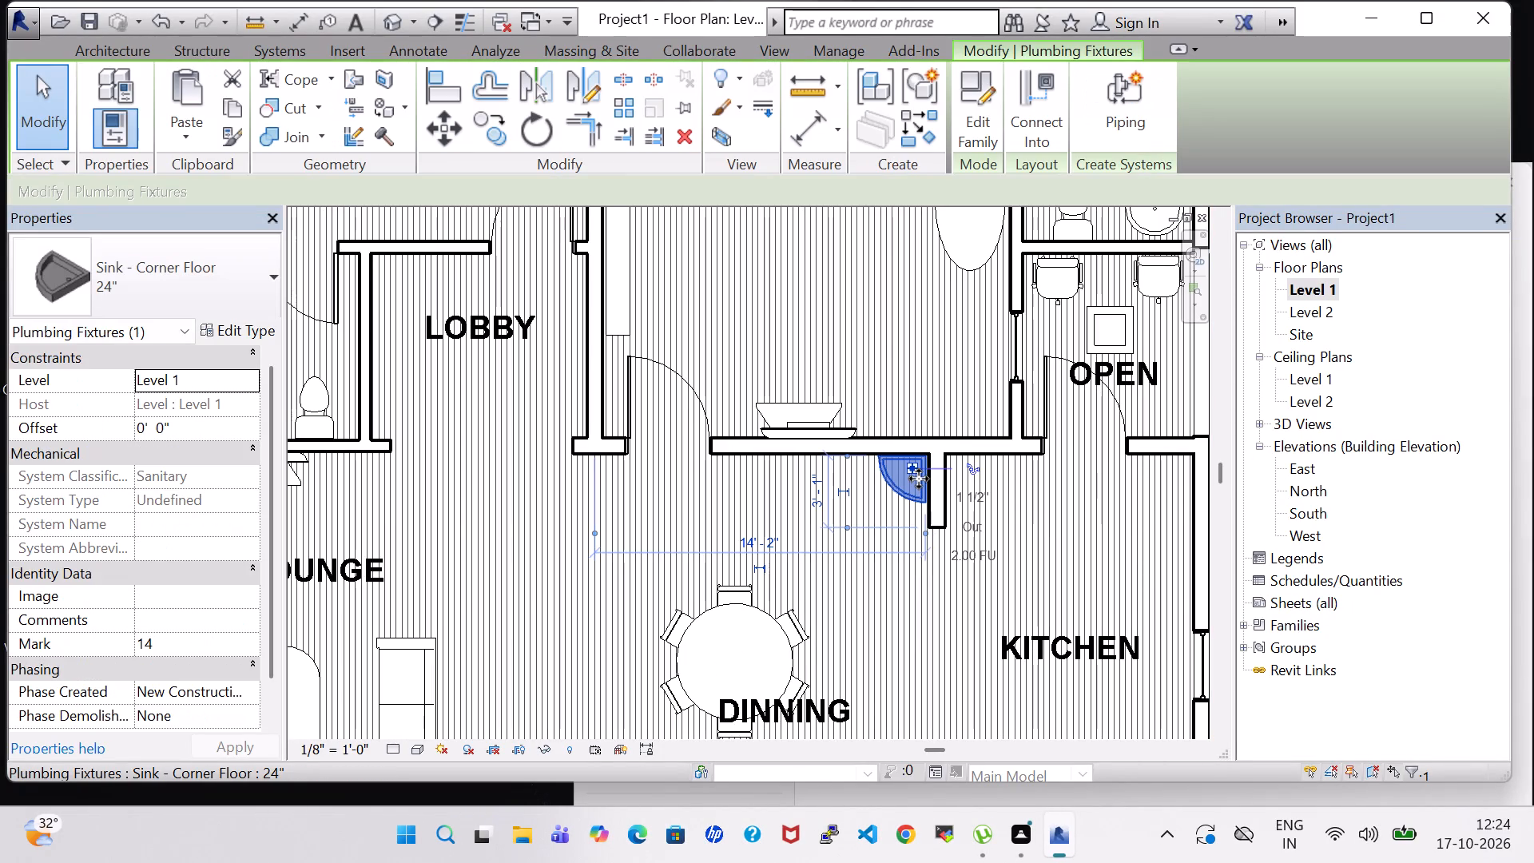
click(889, 636)
scroll(889, 636, down, 2)
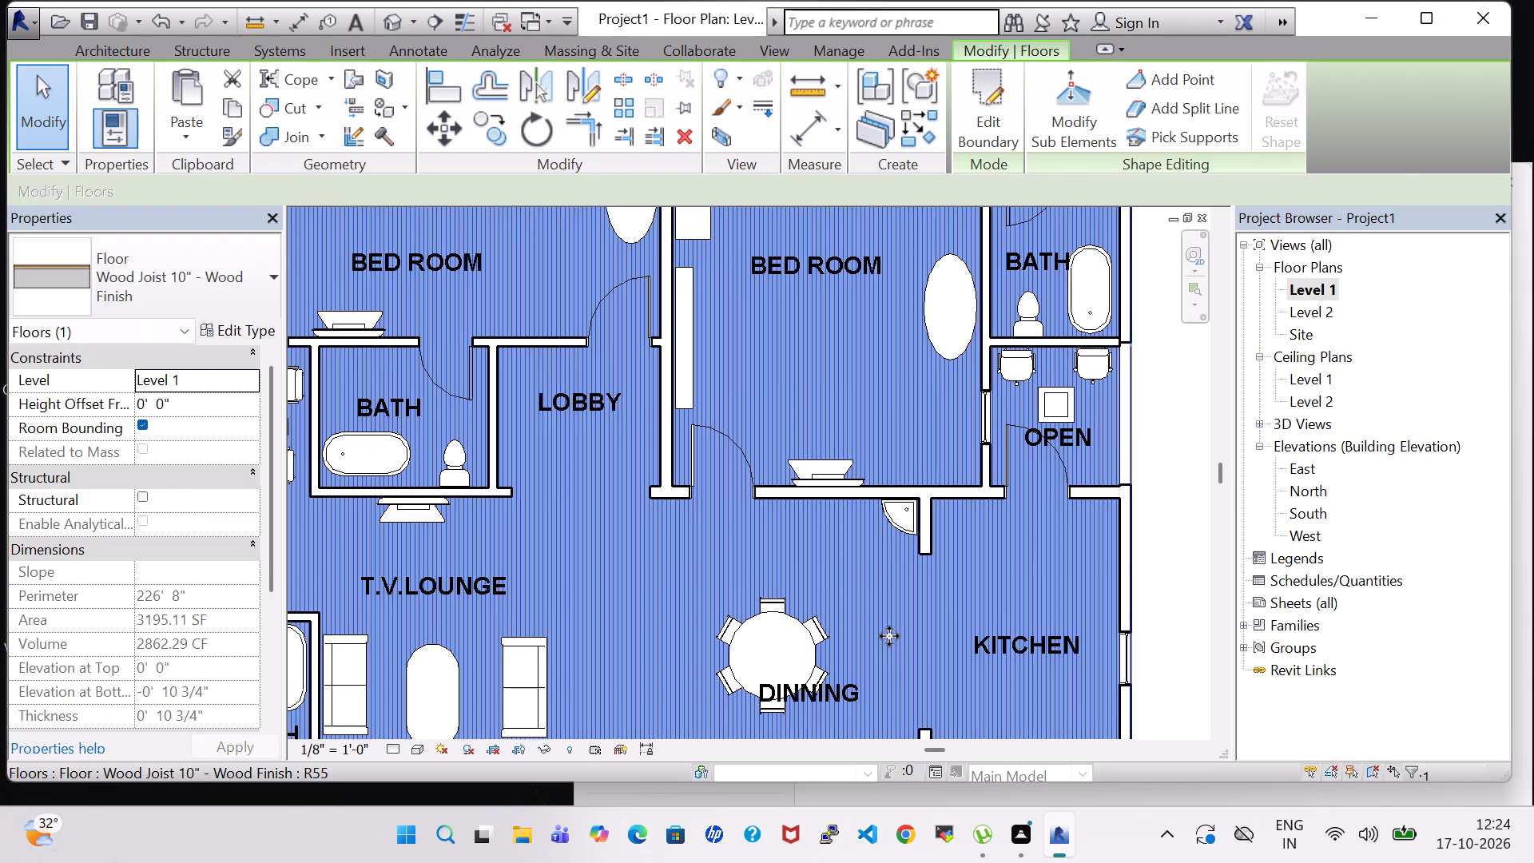
key(Escape)
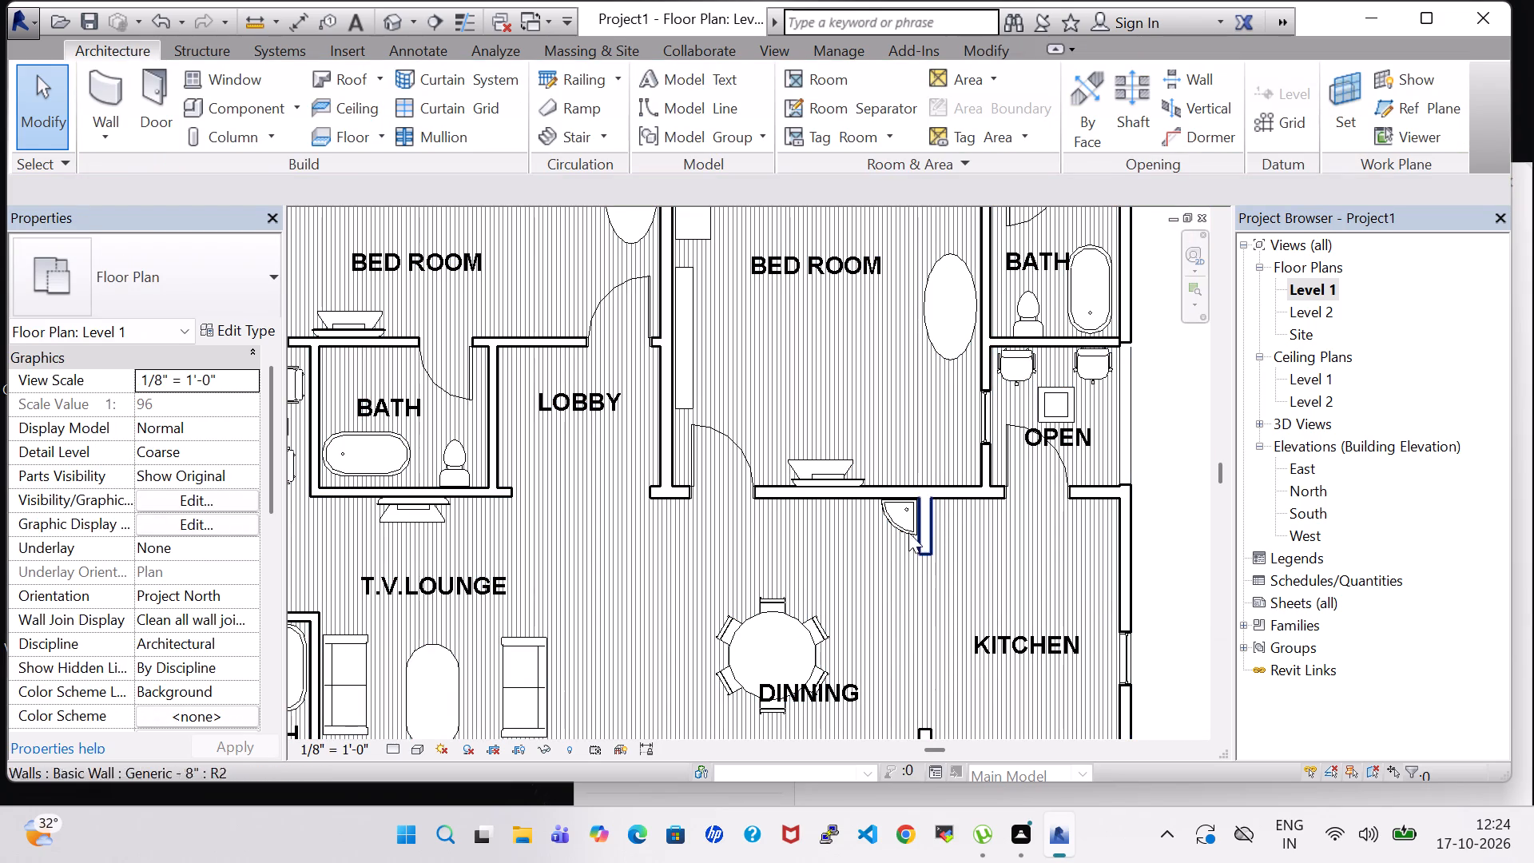
Set the corner sink's offset from Level 1 to 3' 0".
click(895, 523)
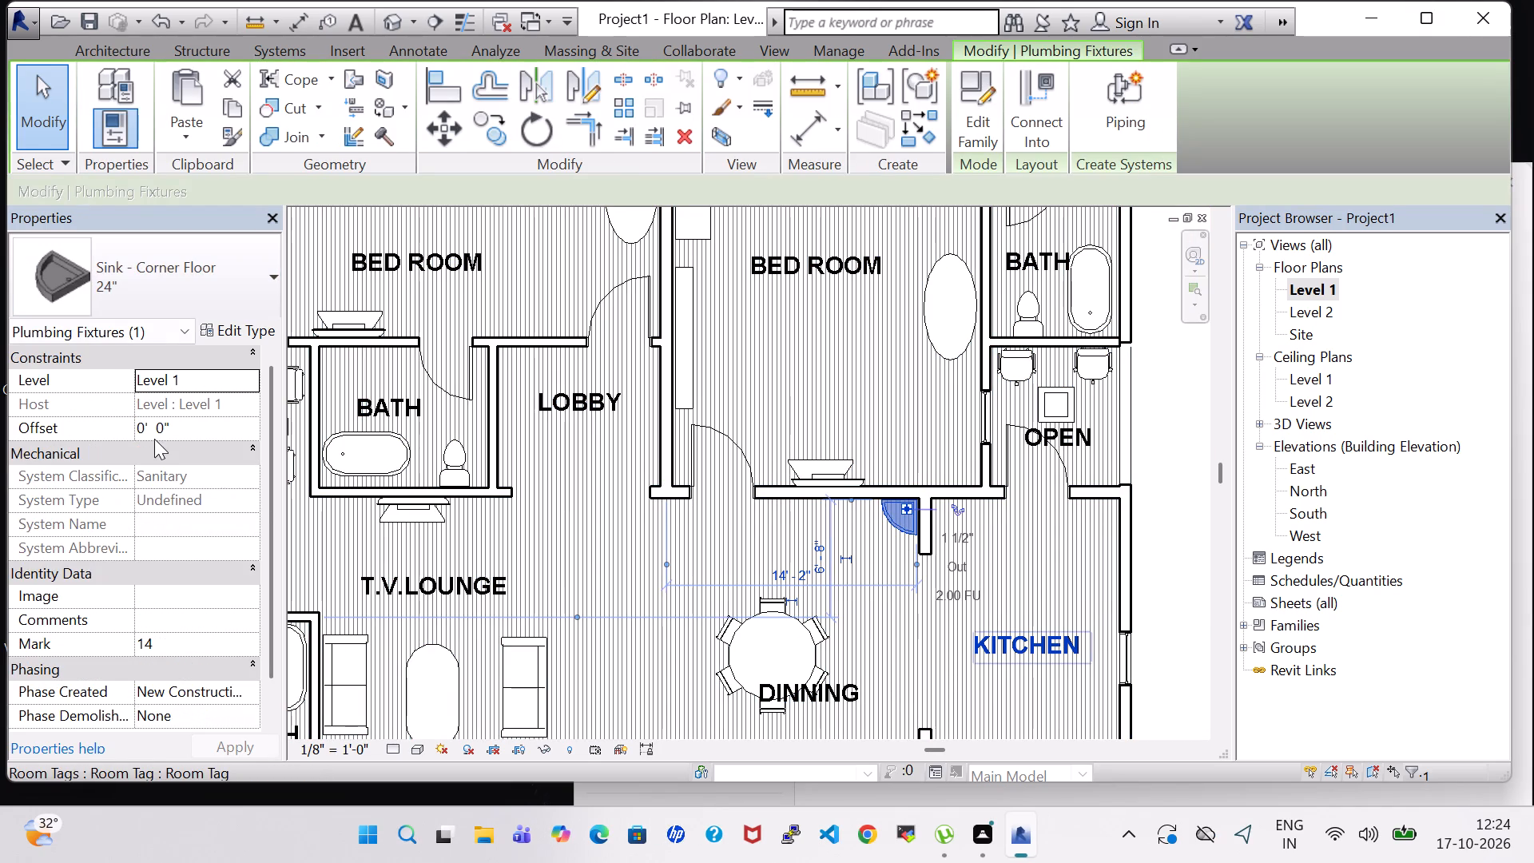
click(143, 428)
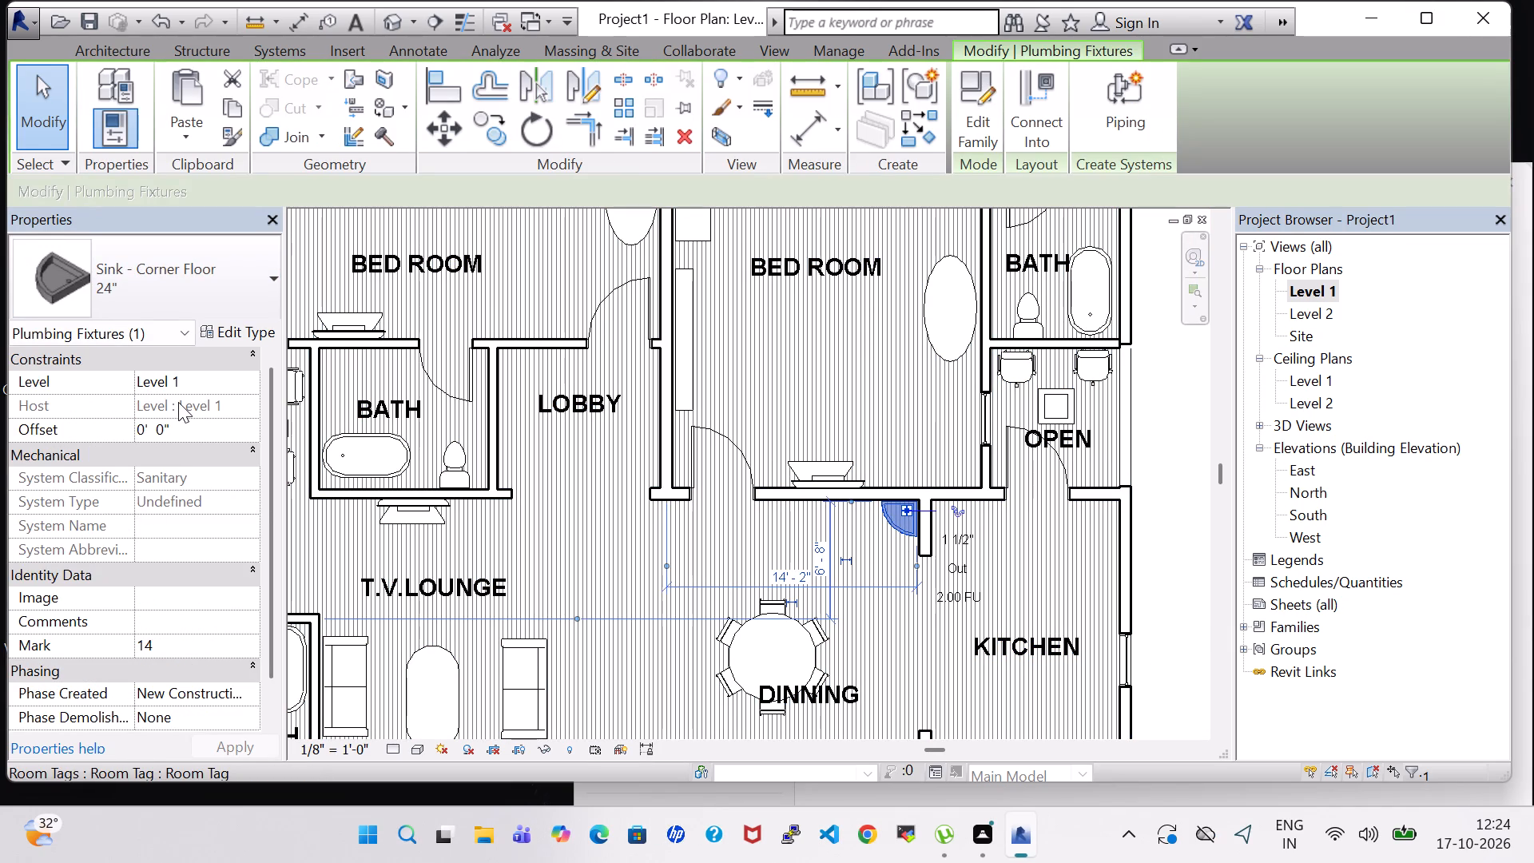
key(Right)
key(BackSpace)
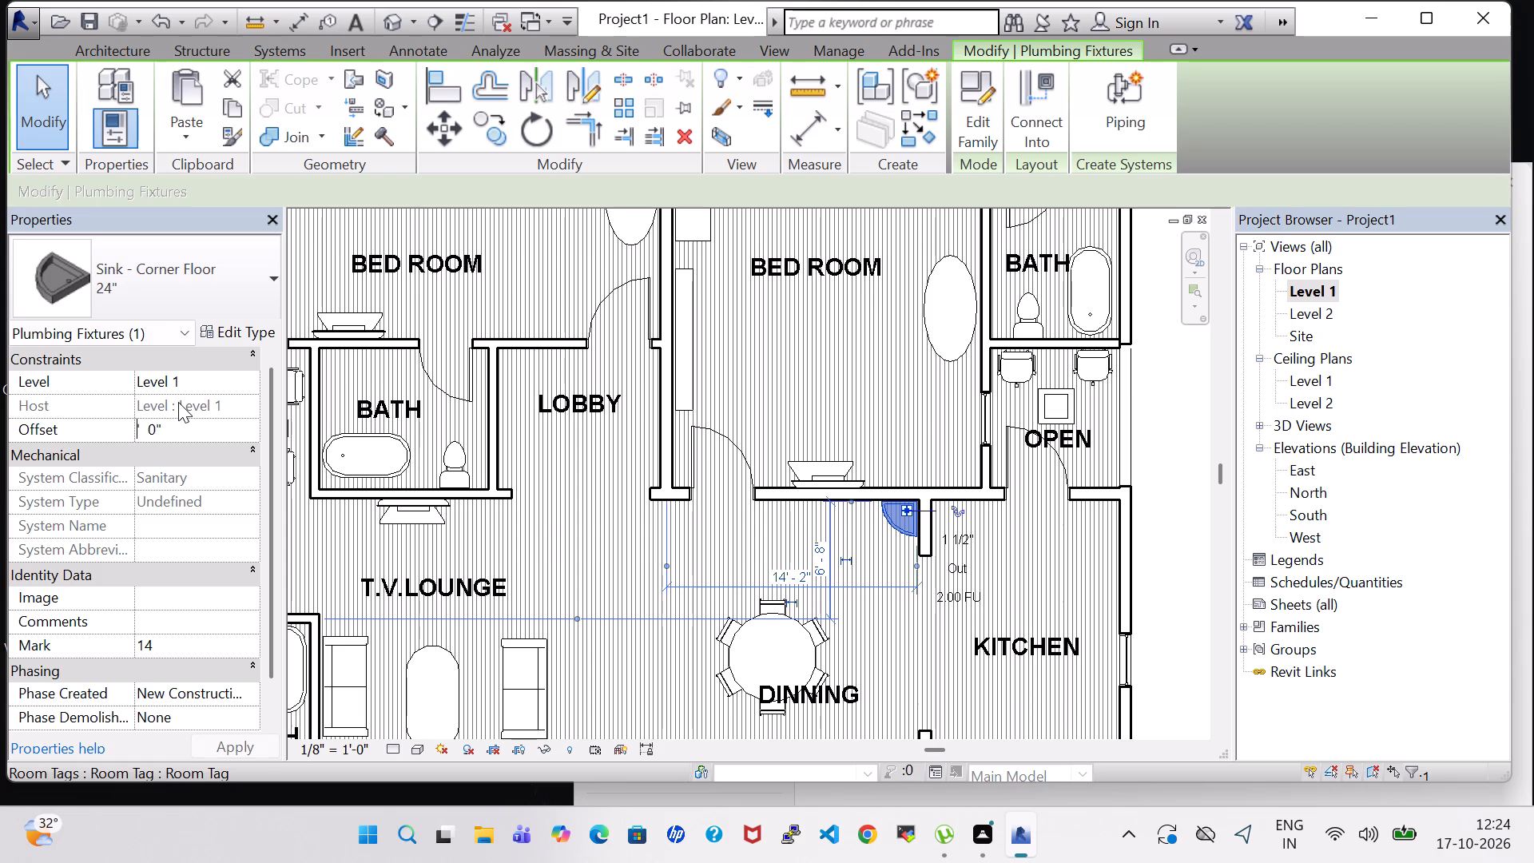
key(3)
key(Return)
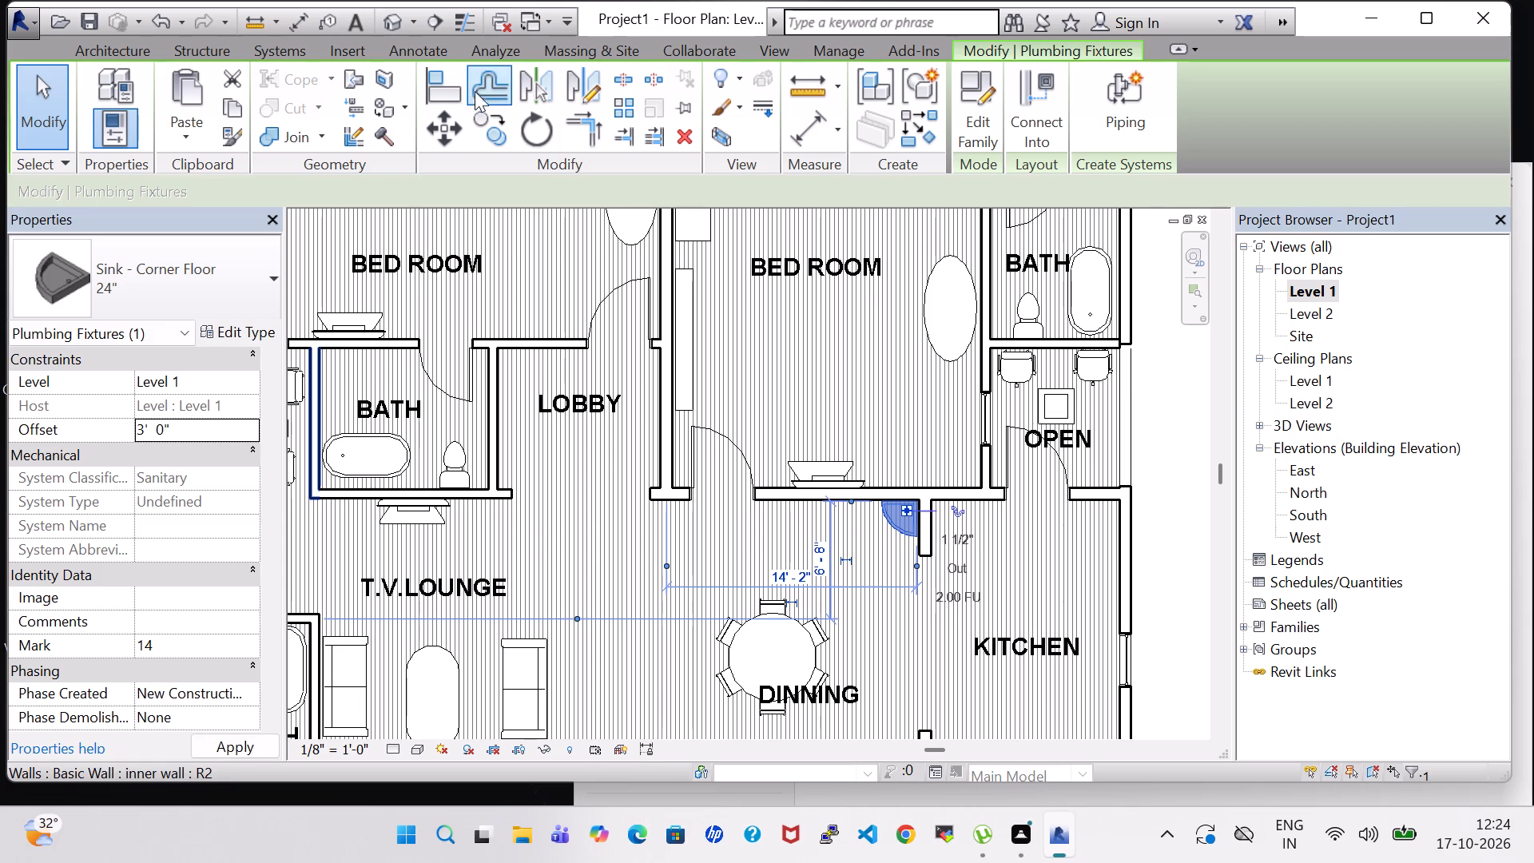
Examine the corner sink's height and position and the surrounding furnished rooms from several angles in the 3D view.
click(393, 11)
scroll(742, 314, down, 7)
scroll(682, 547, down, 1)
shift+middle_drag(680, 561, 670, 491)
scroll(670, 491, down, 8)
shift+middle_drag(670, 492, 719, 490)
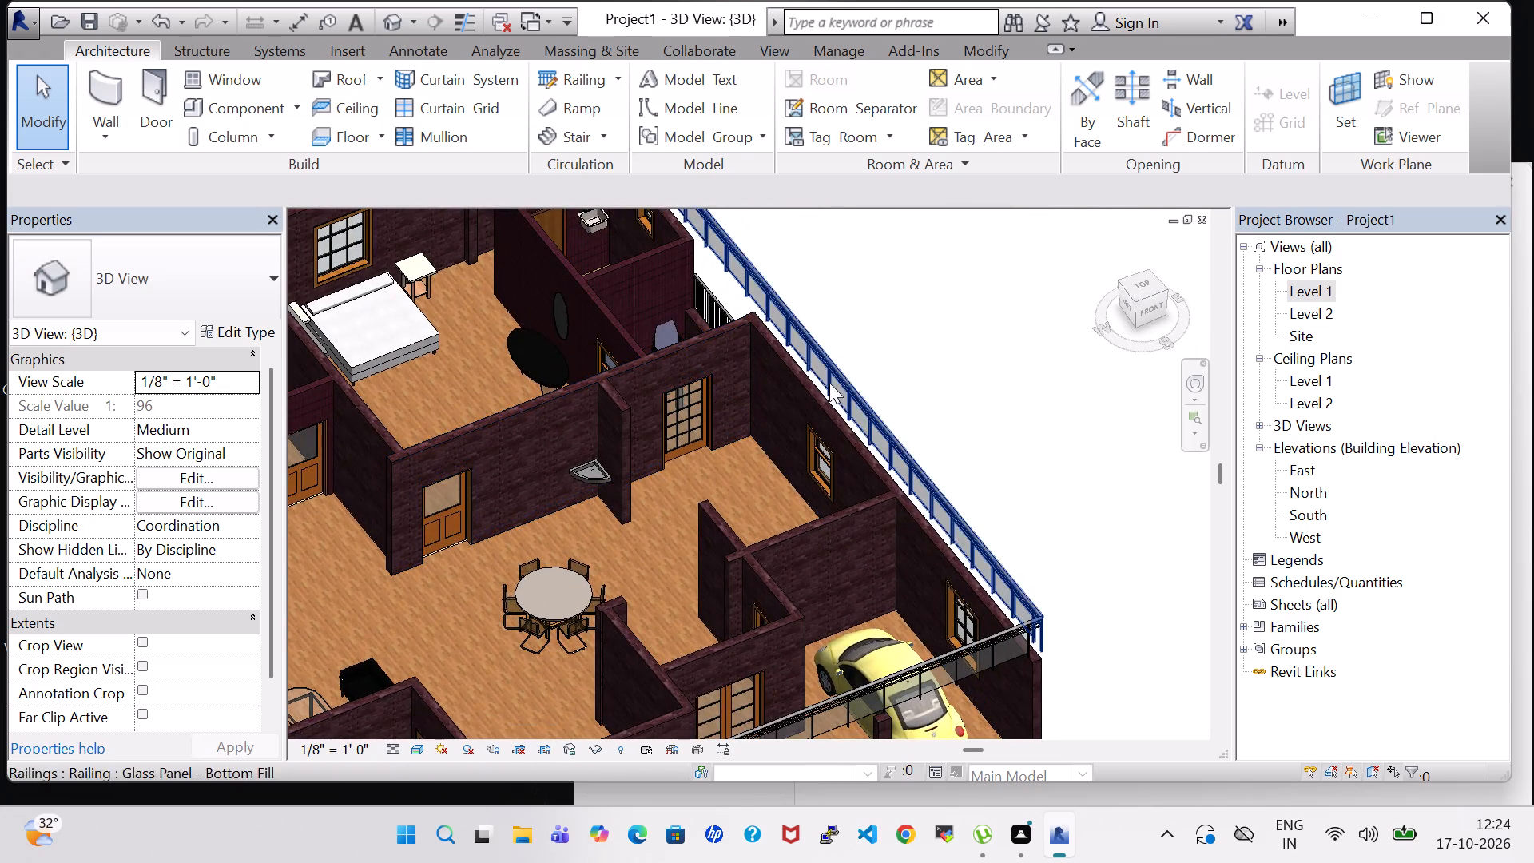
shift+middle_drag(900, 332, 1022, 384)
scroll(893, 402, down, 2)
shift+middle_drag(868, 457, 890, 462)
middle_drag(834, 475, 896, 475)
shift+middle_drag(881, 479, 874, 532)
shift+scroll(893, 491, down, 1)
middle_drag(856, 517, 855, 503)
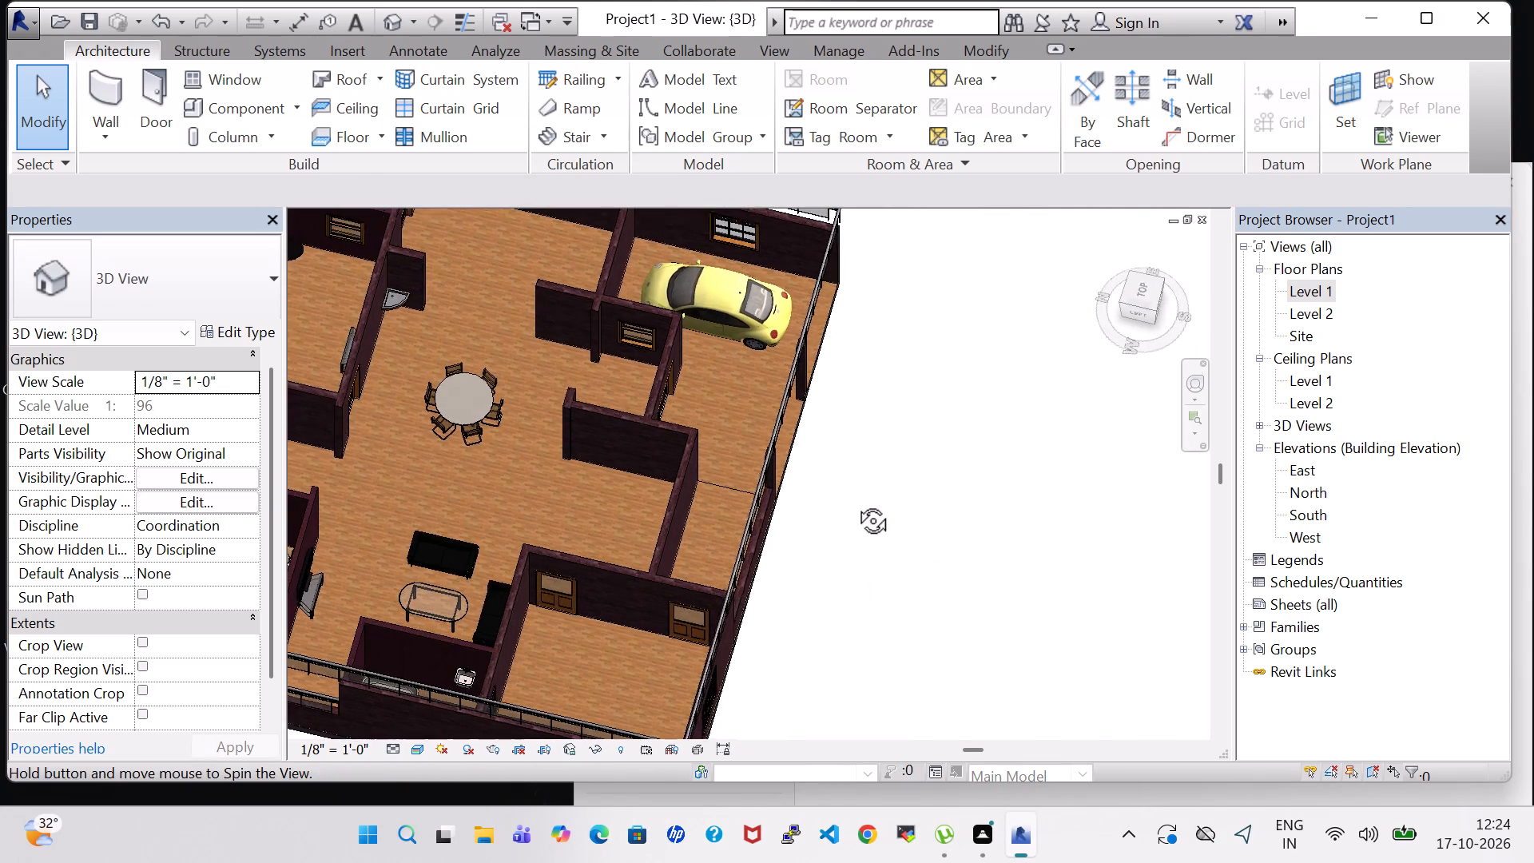
In the Level 1 floor plan, move the DINNING room tag off the round dining table and centre it just below.
middle_drag(855, 503, 850, 437)
middle_drag(875, 511, 904, 547)
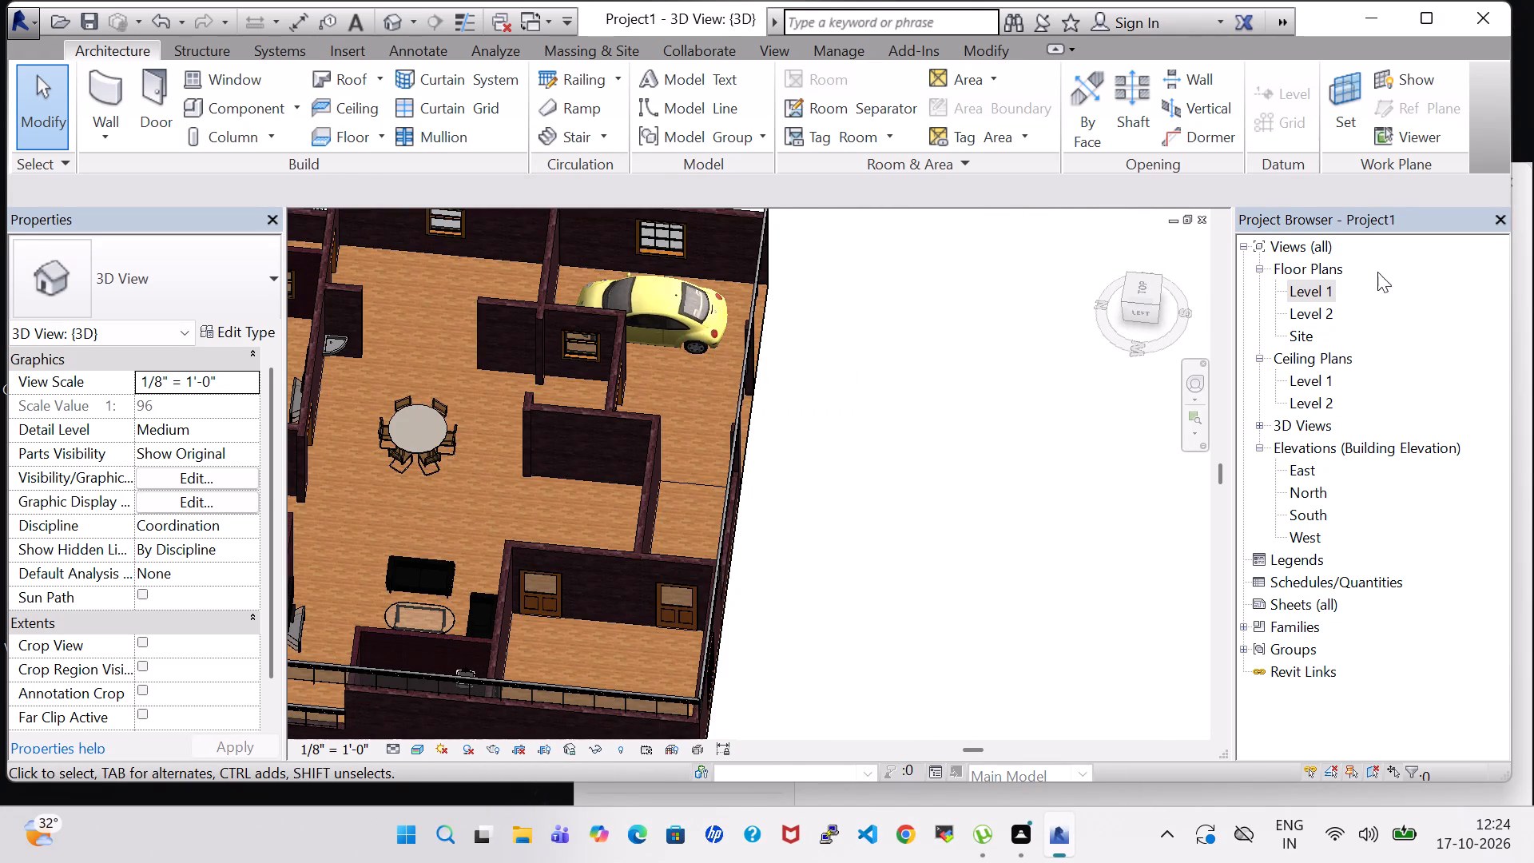
triple_click(1320, 290)
scroll(982, 321, down, 5)
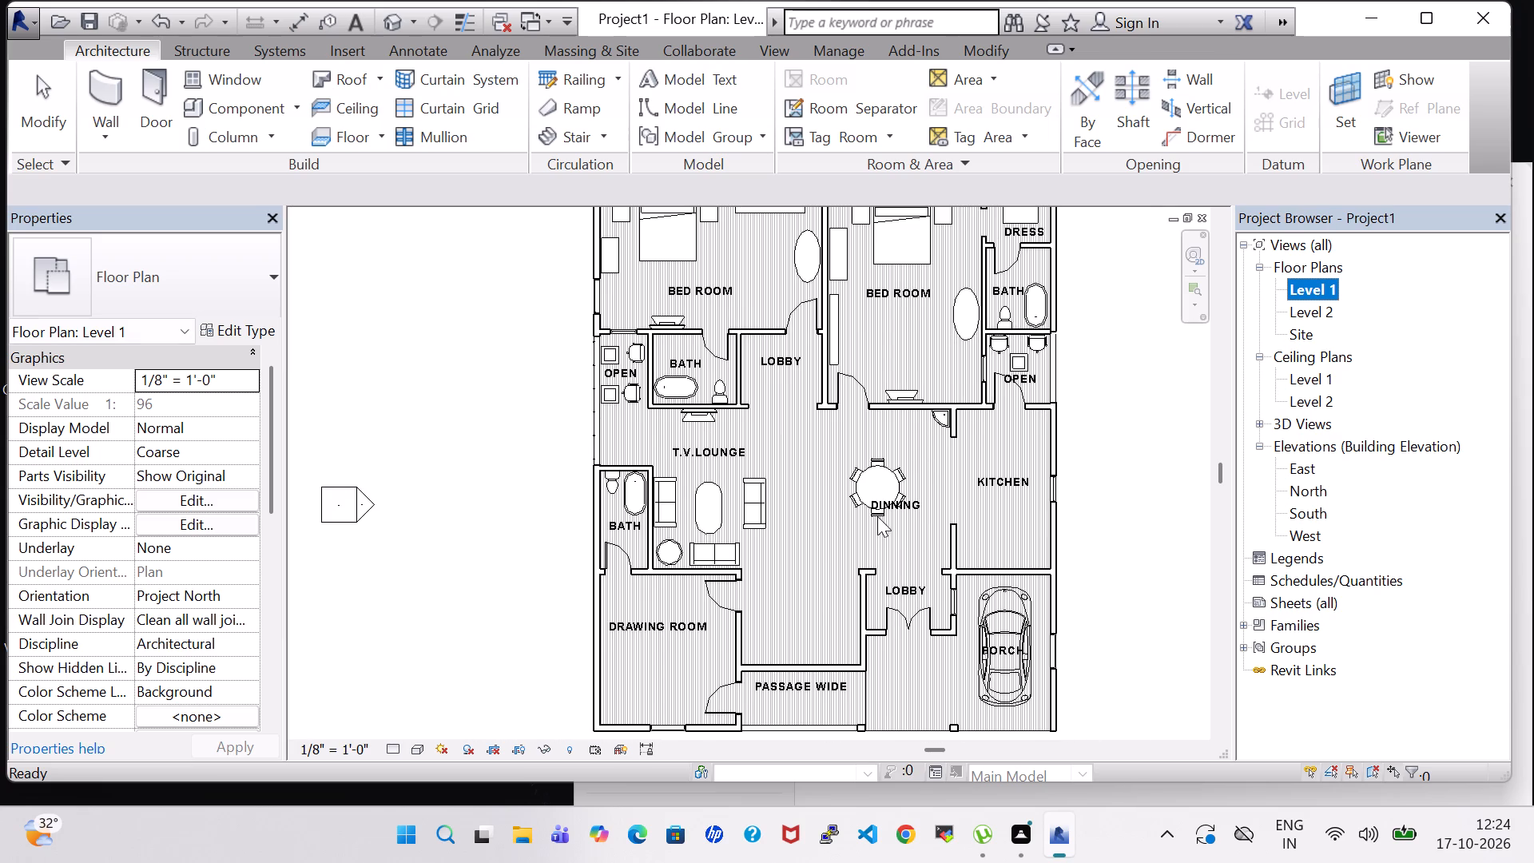
click(913, 507)
key(Down)
key(Down)
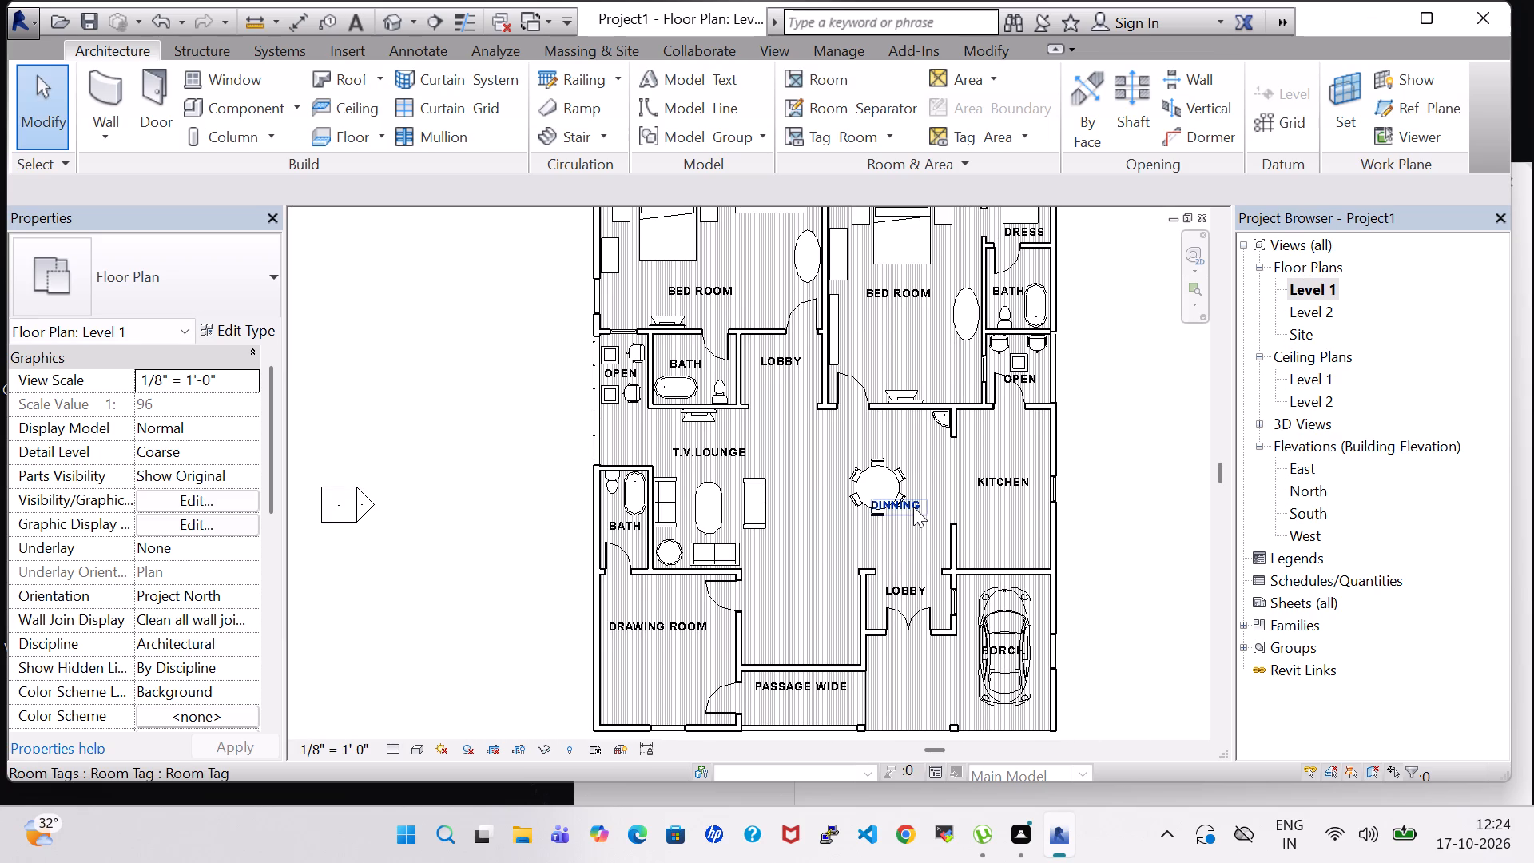
key(Down)
key(Down)
key(Down)
key(Down)
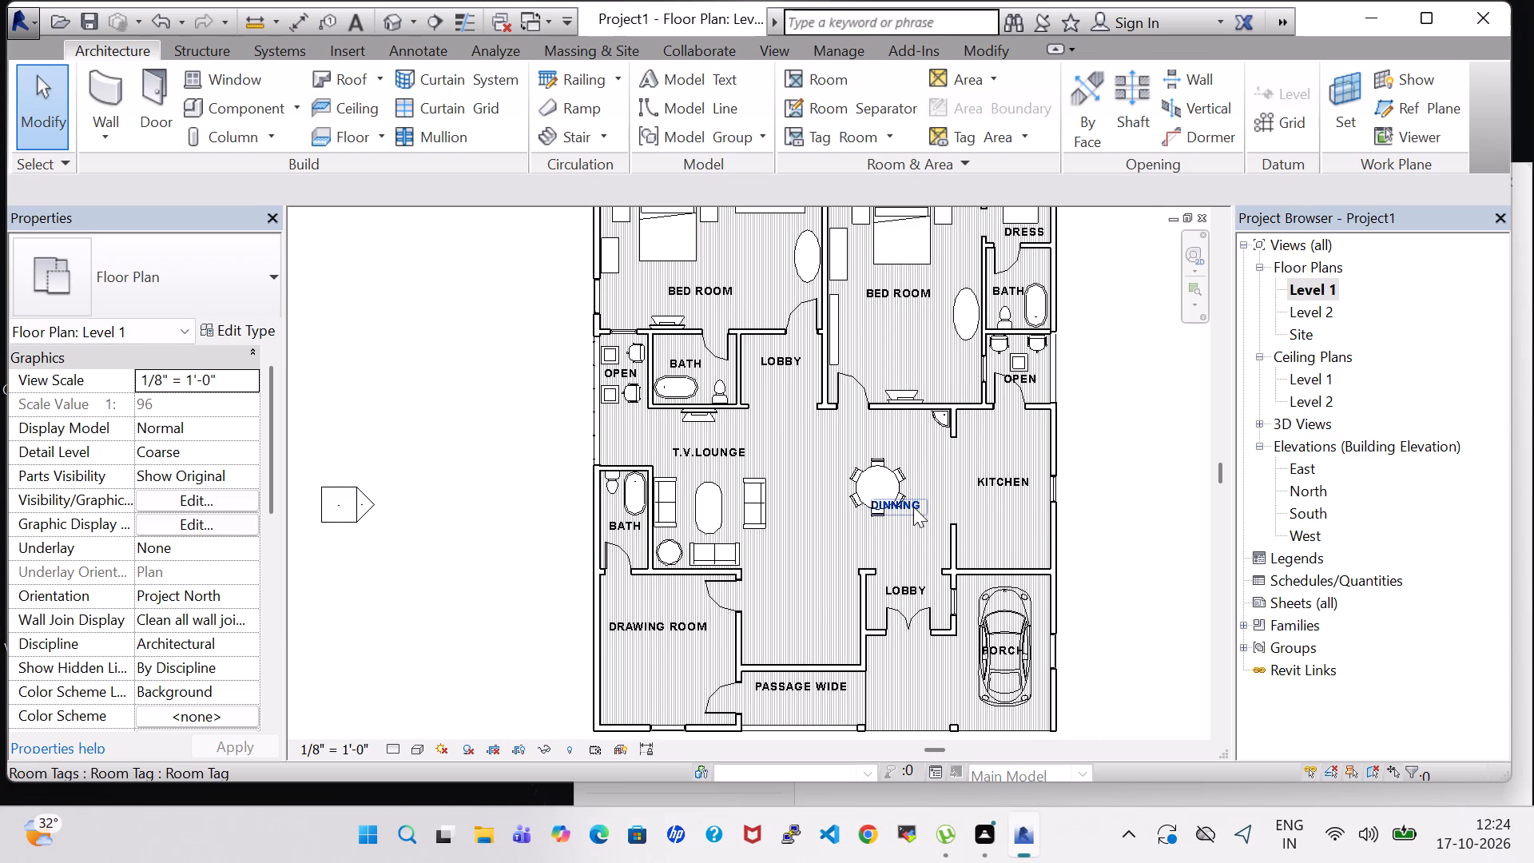
key(Escape)
click(898, 505)
key(Down)
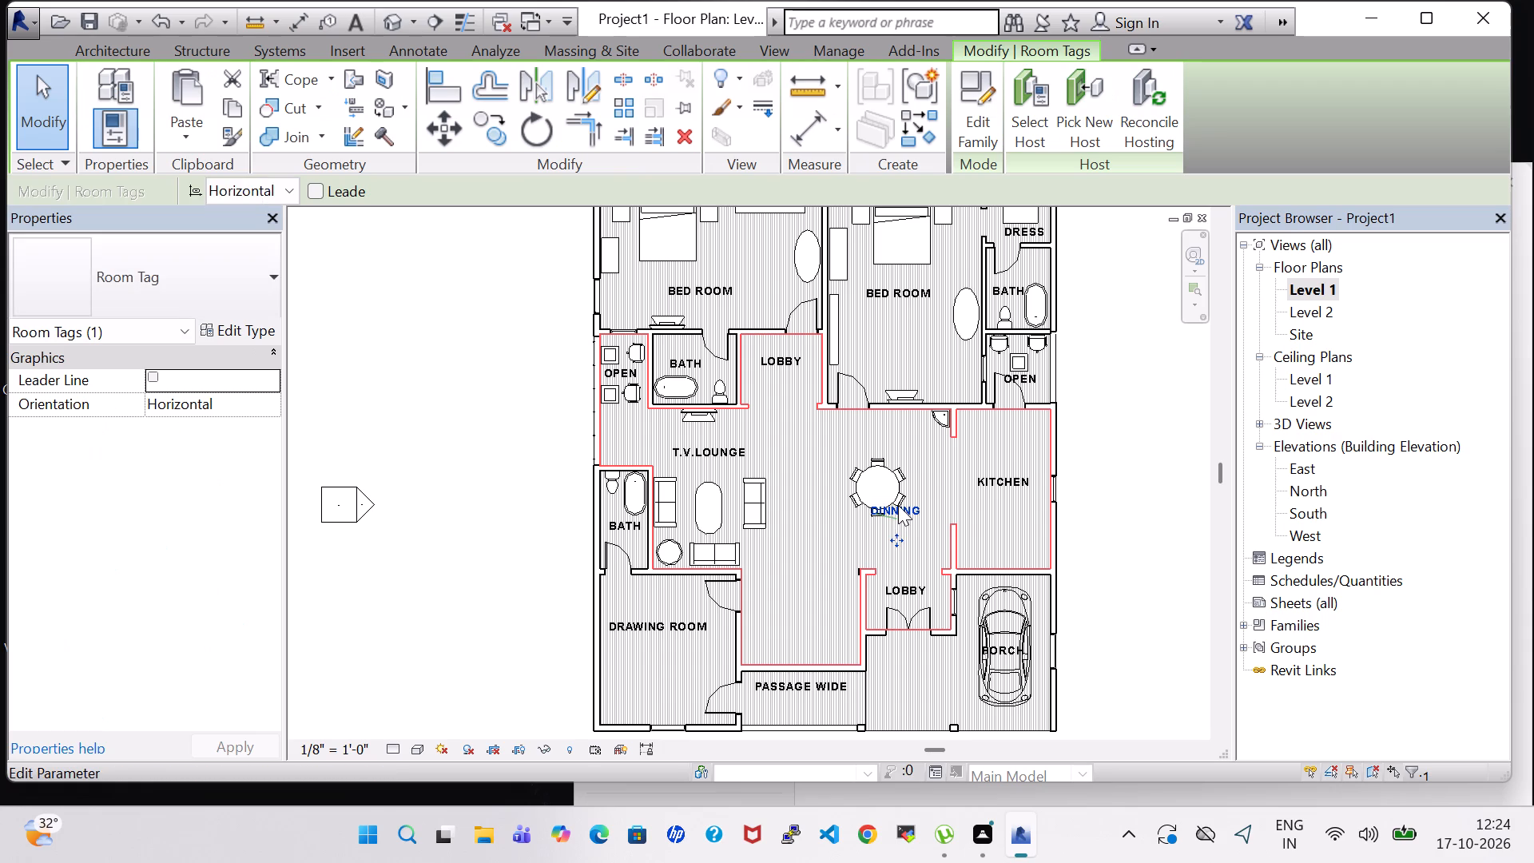
key(Down)
key(Down)
key(Down)
key(Left)
key(Left)
key(Left)
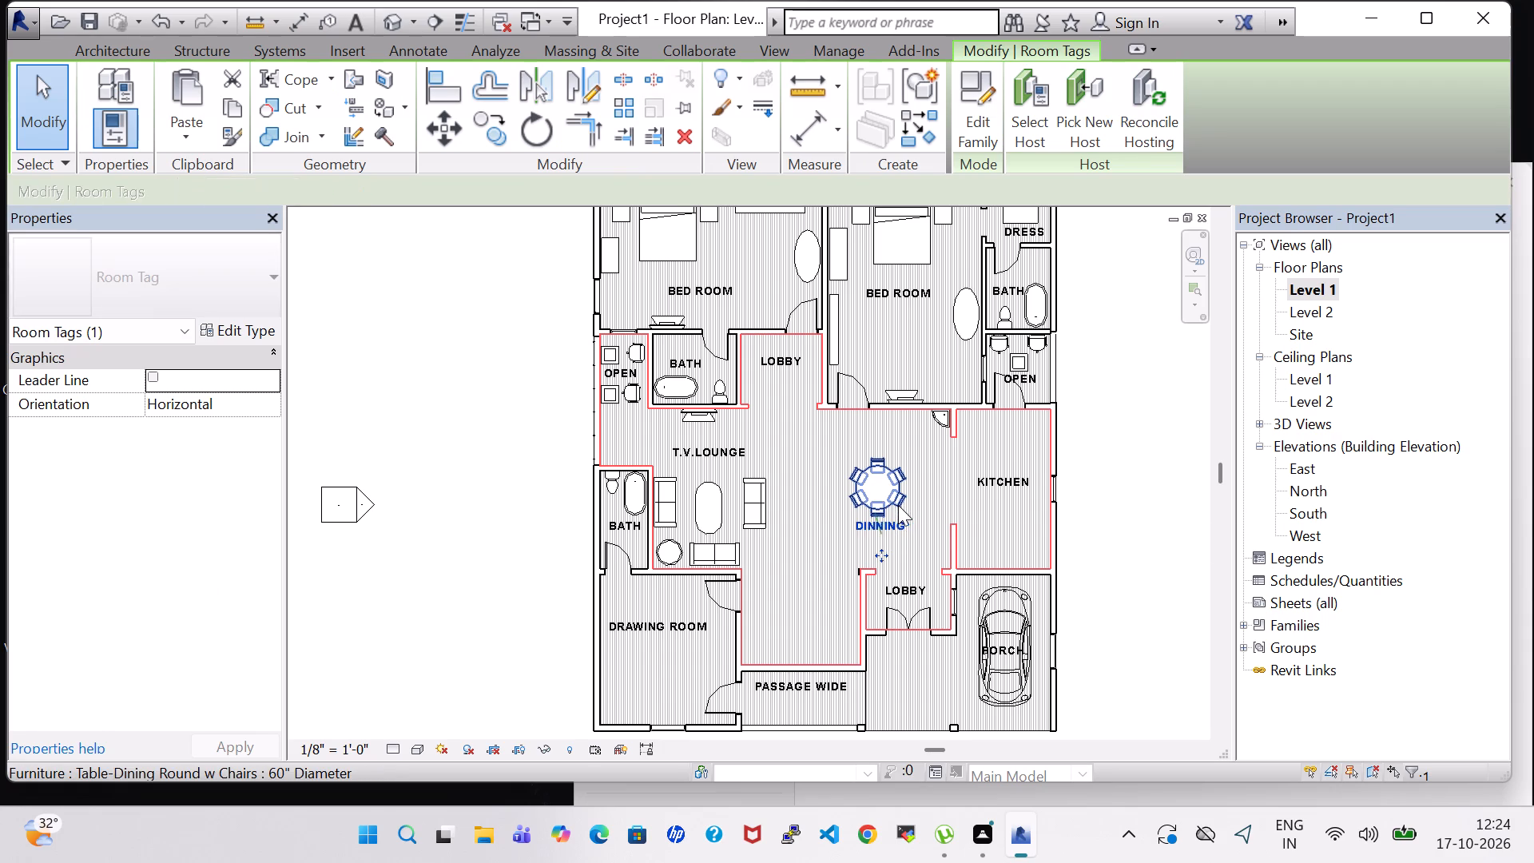
key(Left)
click(1124, 522)
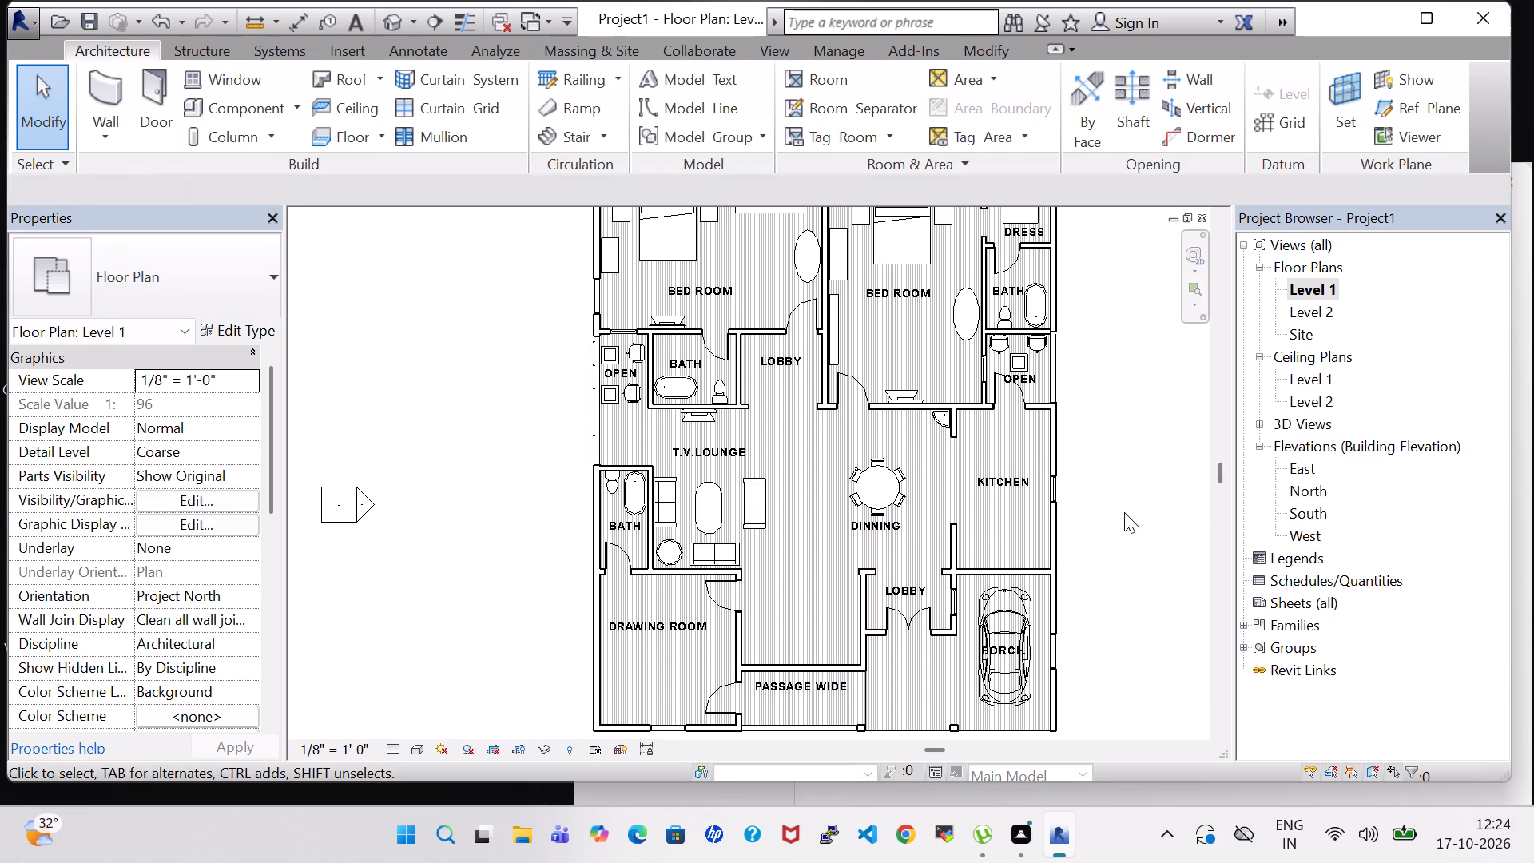
Examine the dining area, the corner sink and the surrounding rooms from several angles in the 3D view.
click(398, 16)
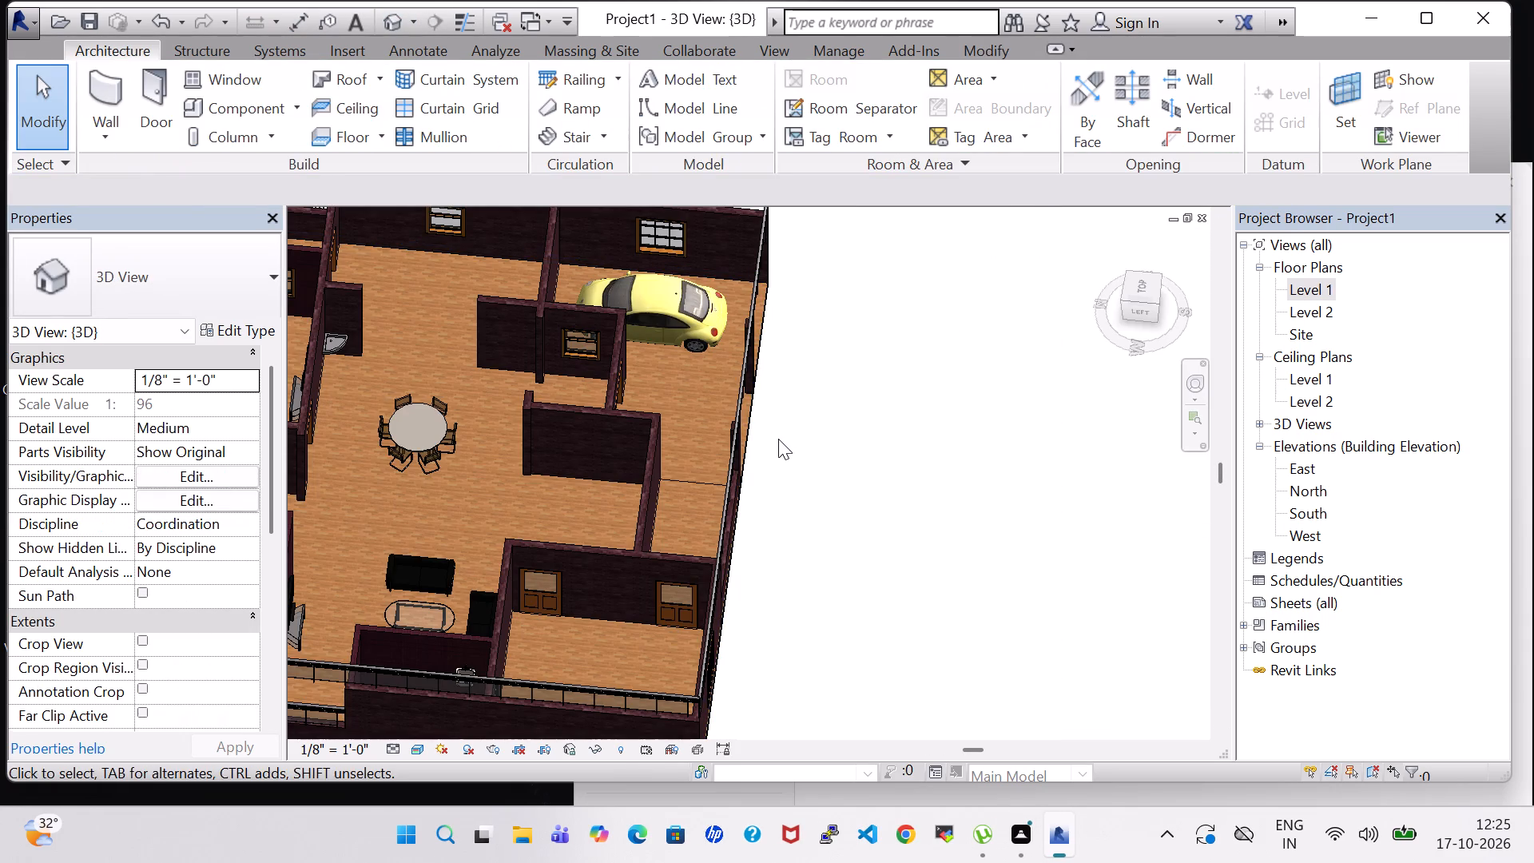
shift+middle_drag(775, 440, 855, 400)
middle_drag(726, 424, 791, 431)
middle_drag(774, 431, 1084, 435)
middle_drag(660, 533, 684, 594)
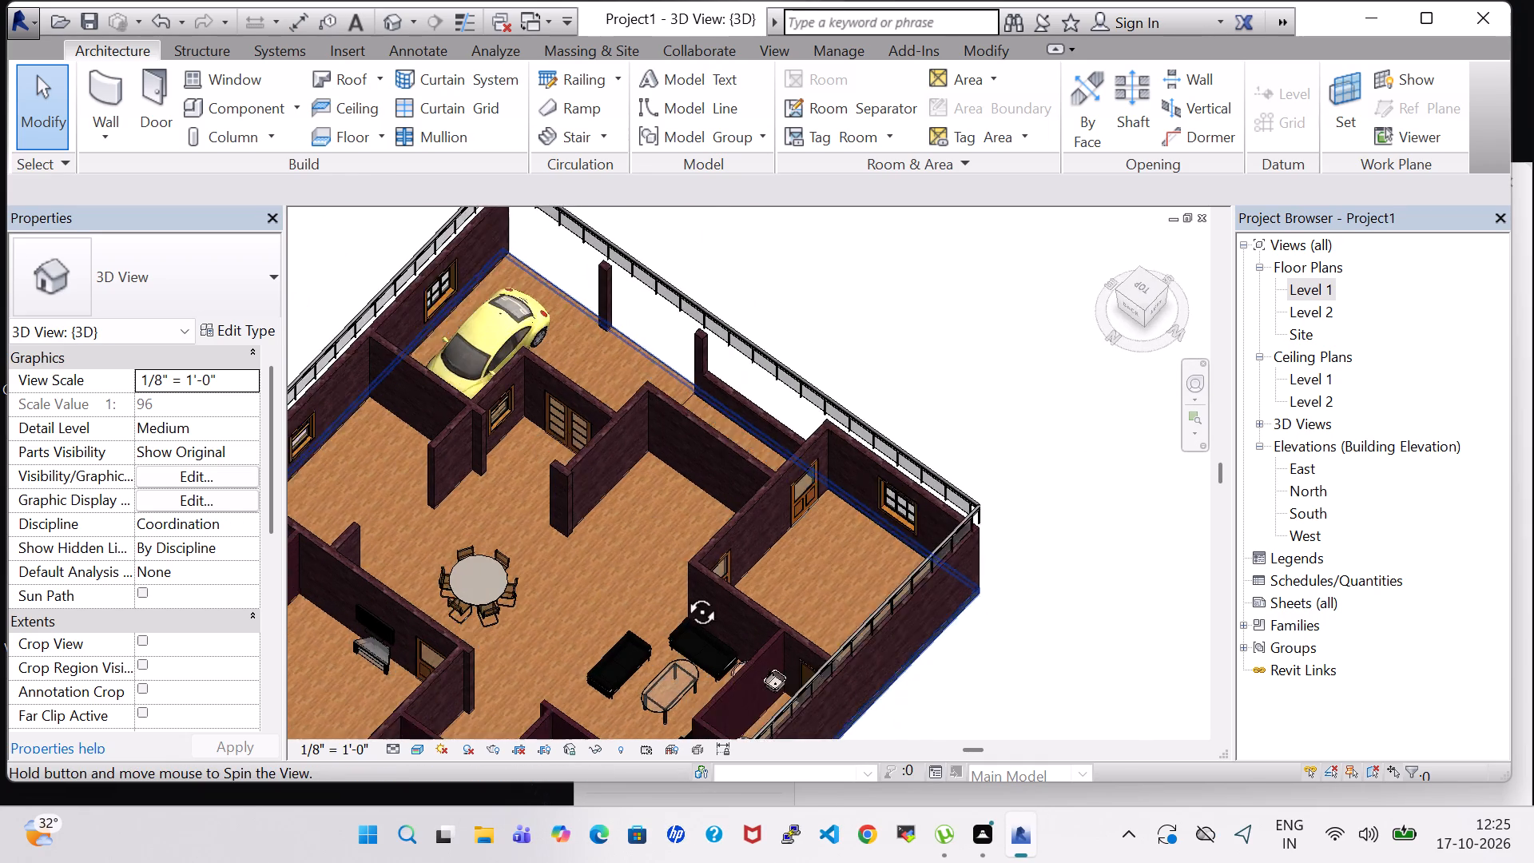
middle_drag(684, 594, 663, 664)
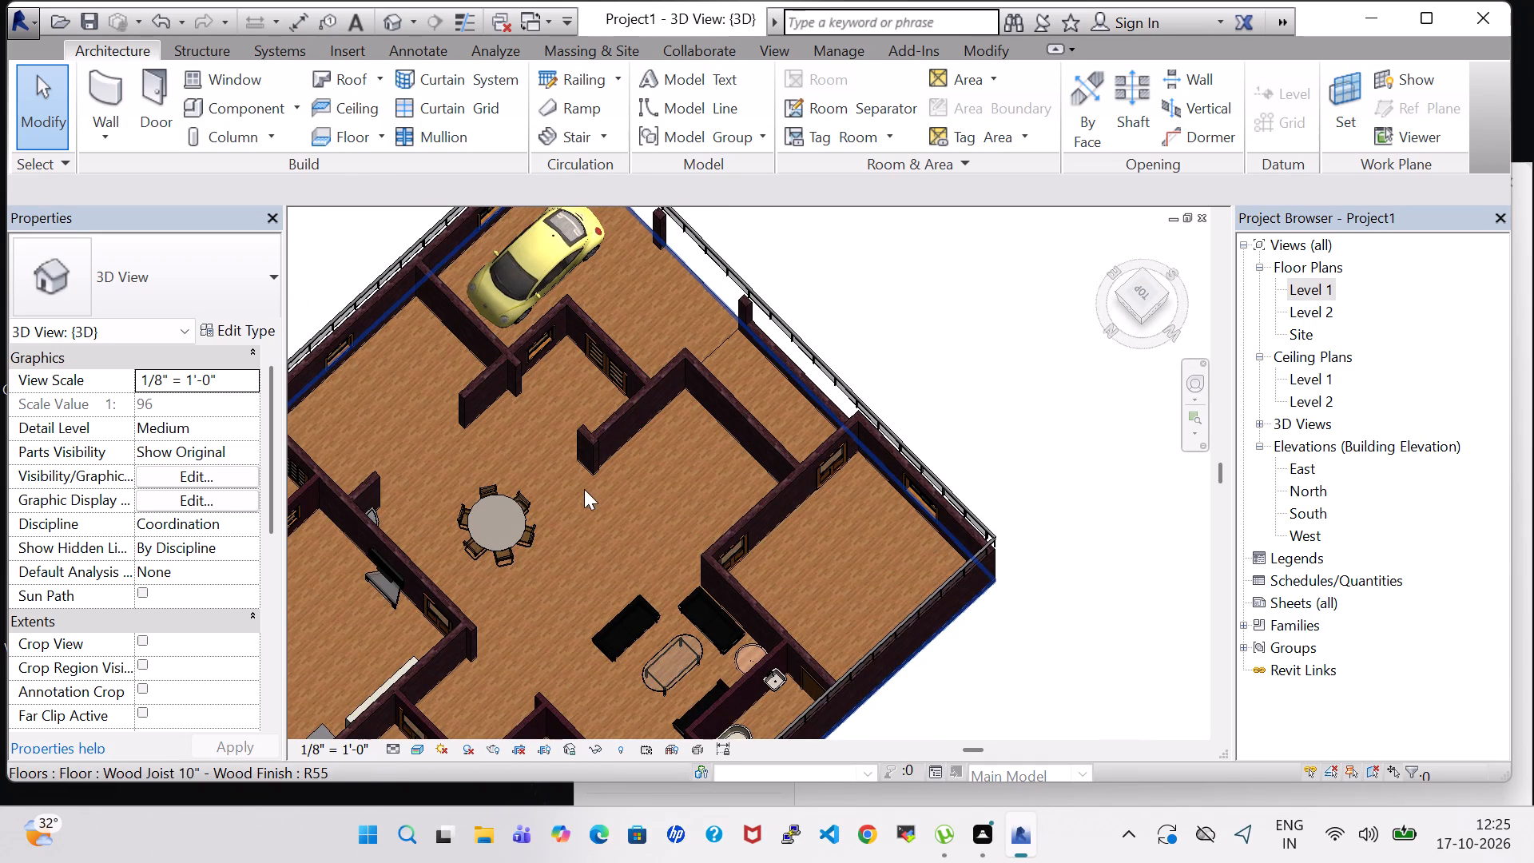
shift+middle_drag(593, 490, 464, 419)
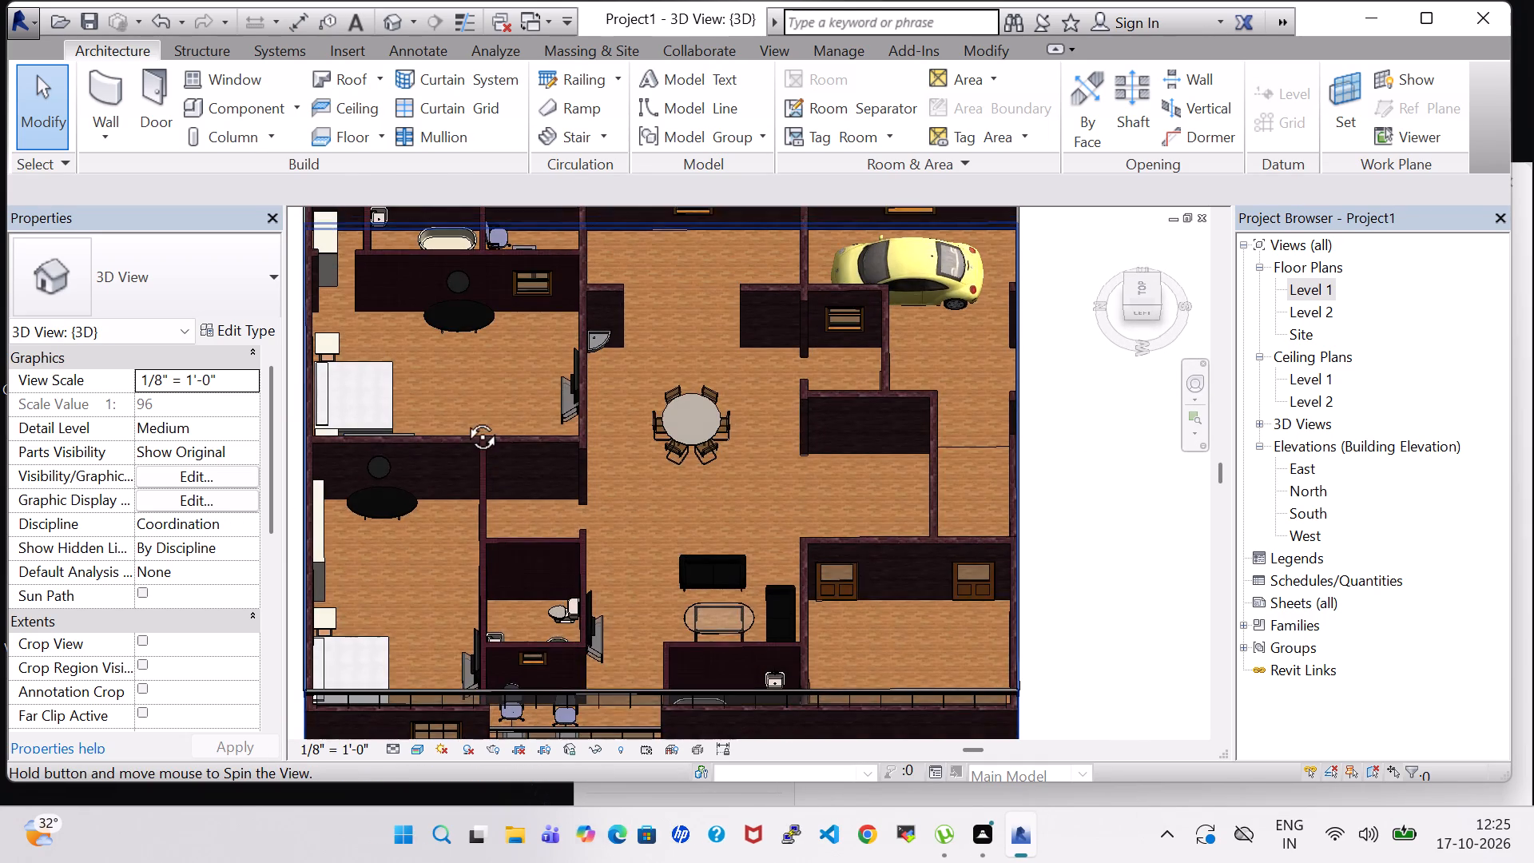
shift+middle_drag(464, 419, 464, 418)
shift+middle_drag(744, 438, 688, 351)
scroll(761, 395, up, 9)
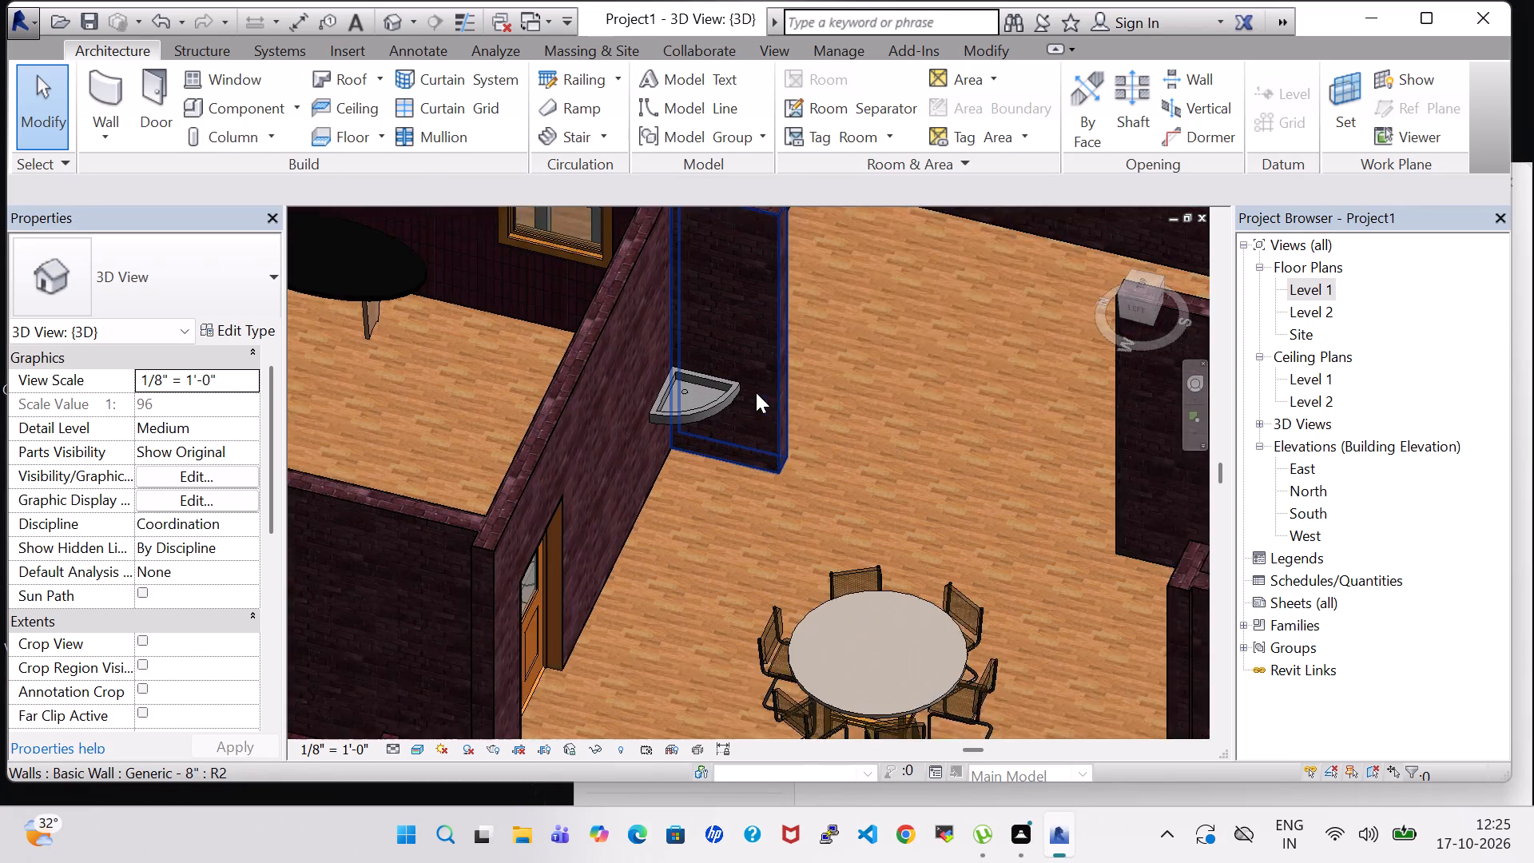
shift+middle_drag(880, 469, 760, 413)
middle_drag(969, 607, 453, 230)
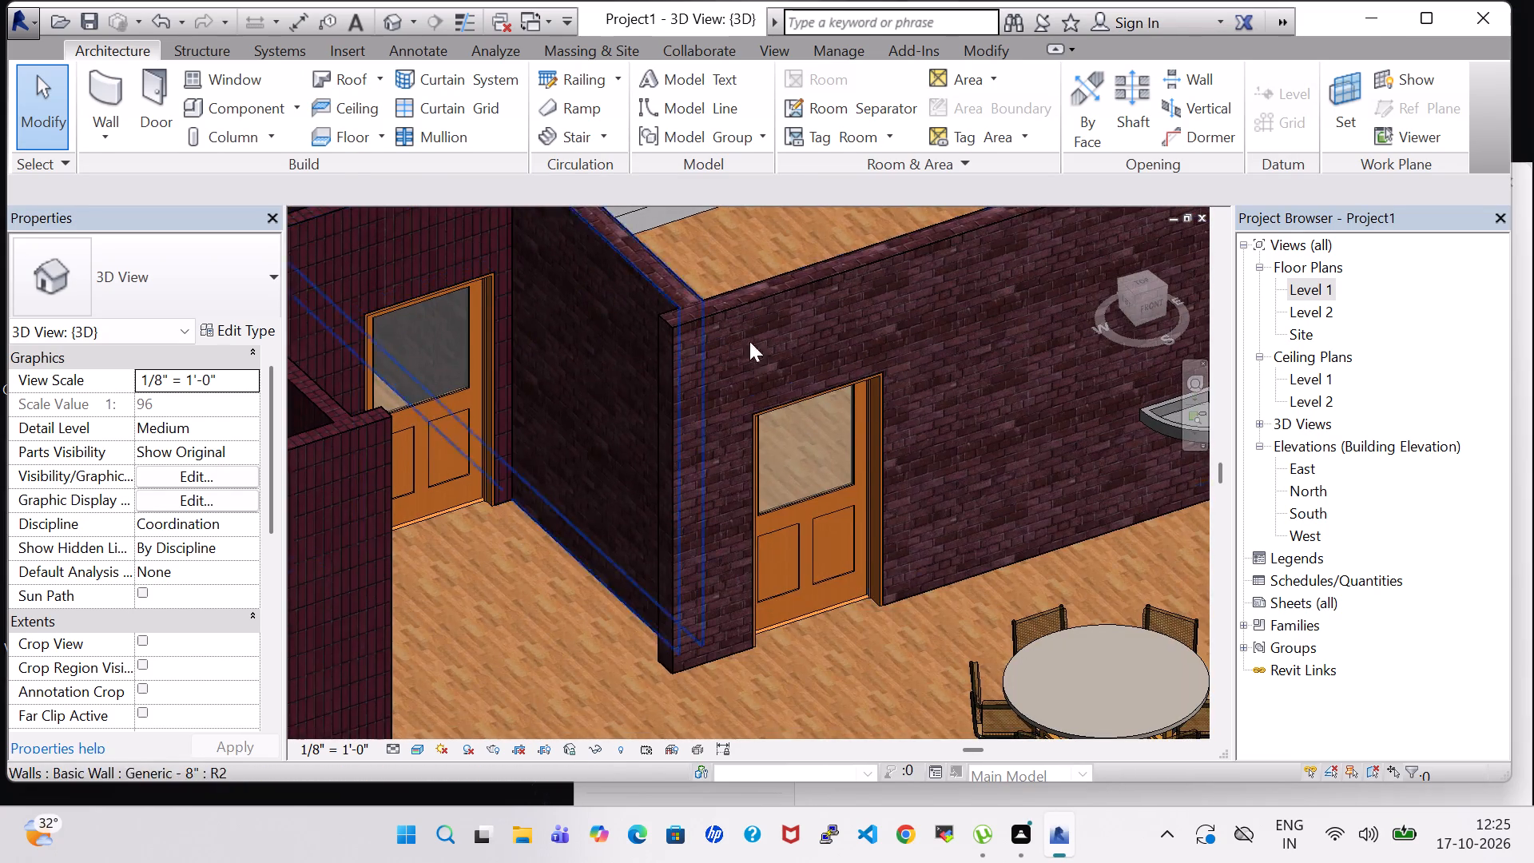
middle_drag(948, 472, 205, 259)
shift+middle_drag(587, 362, 635, 519)
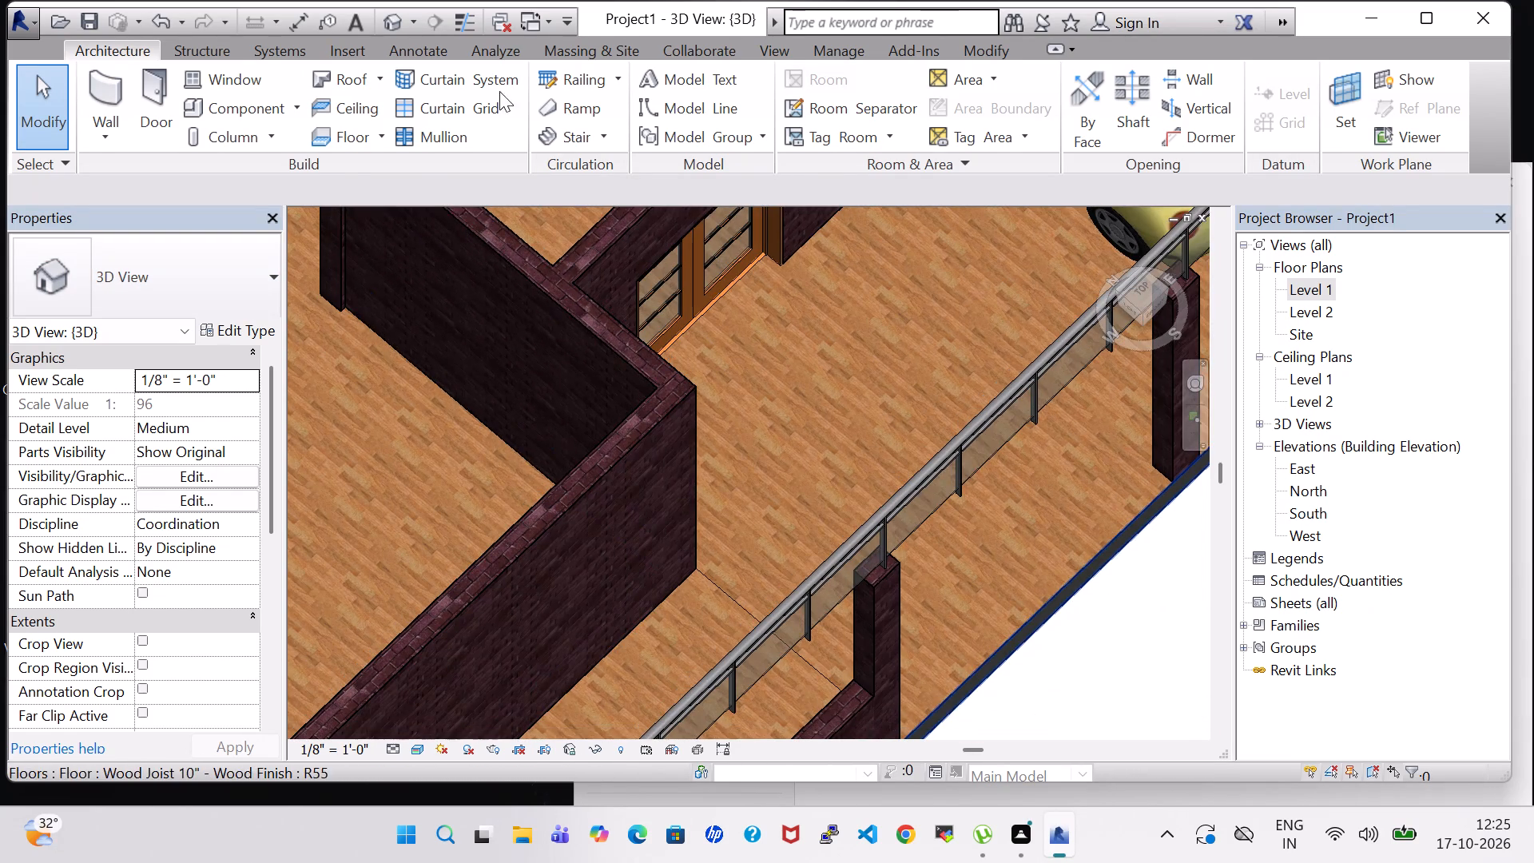
middle_drag(489, 62, 522, 322)
middle_drag(520, 313, 644, 862)
middle_drag(464, 350, 949, 586)
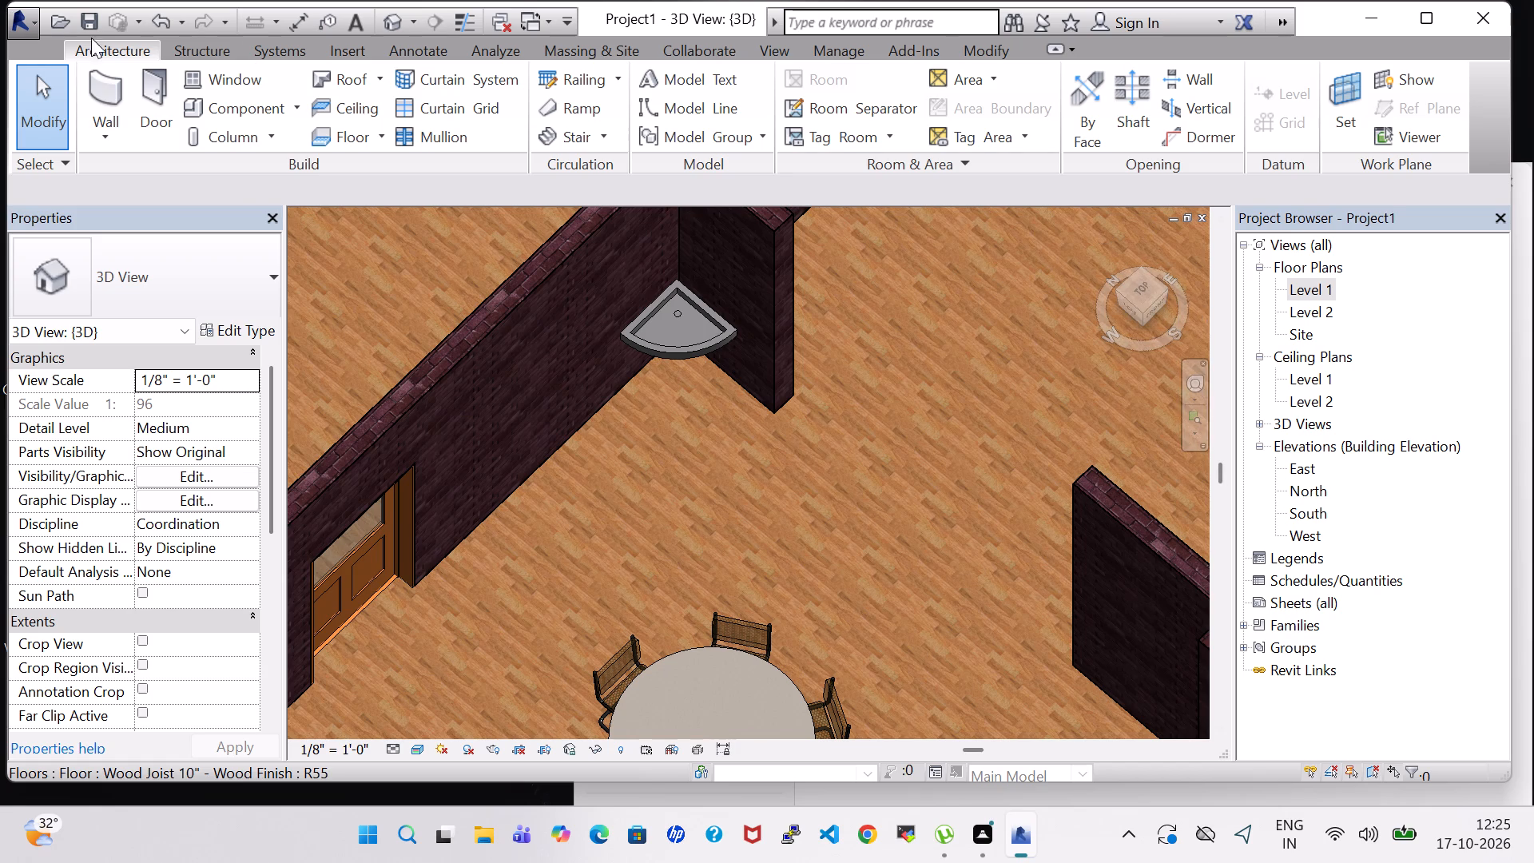
Choose the Mirror-Ellipse 18" x 36" component and try positioning it on the wall above the corner sink in 3D.
click(244, 101)
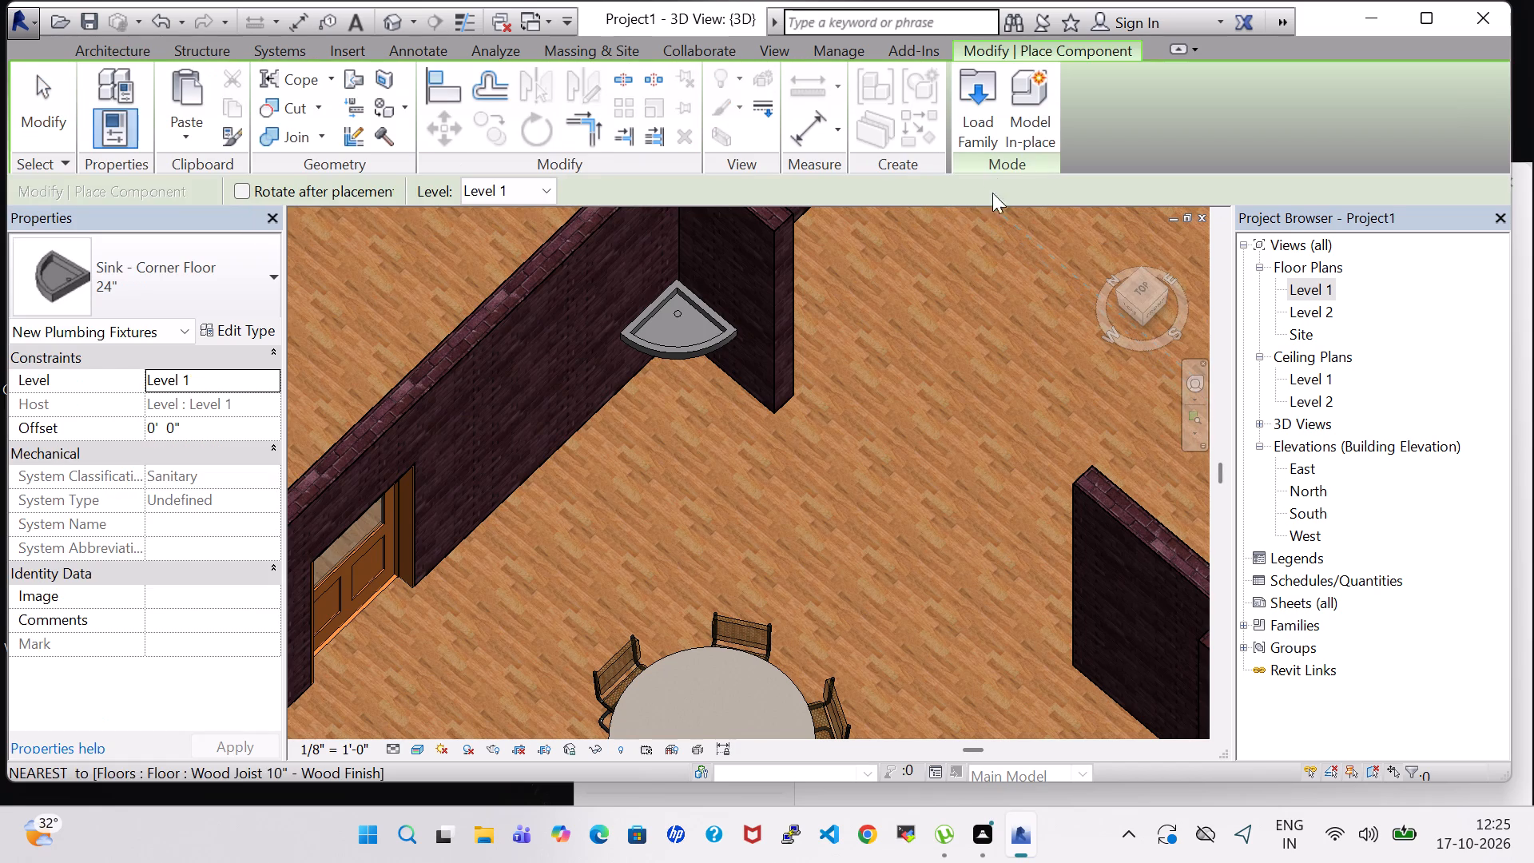
key(Escape)
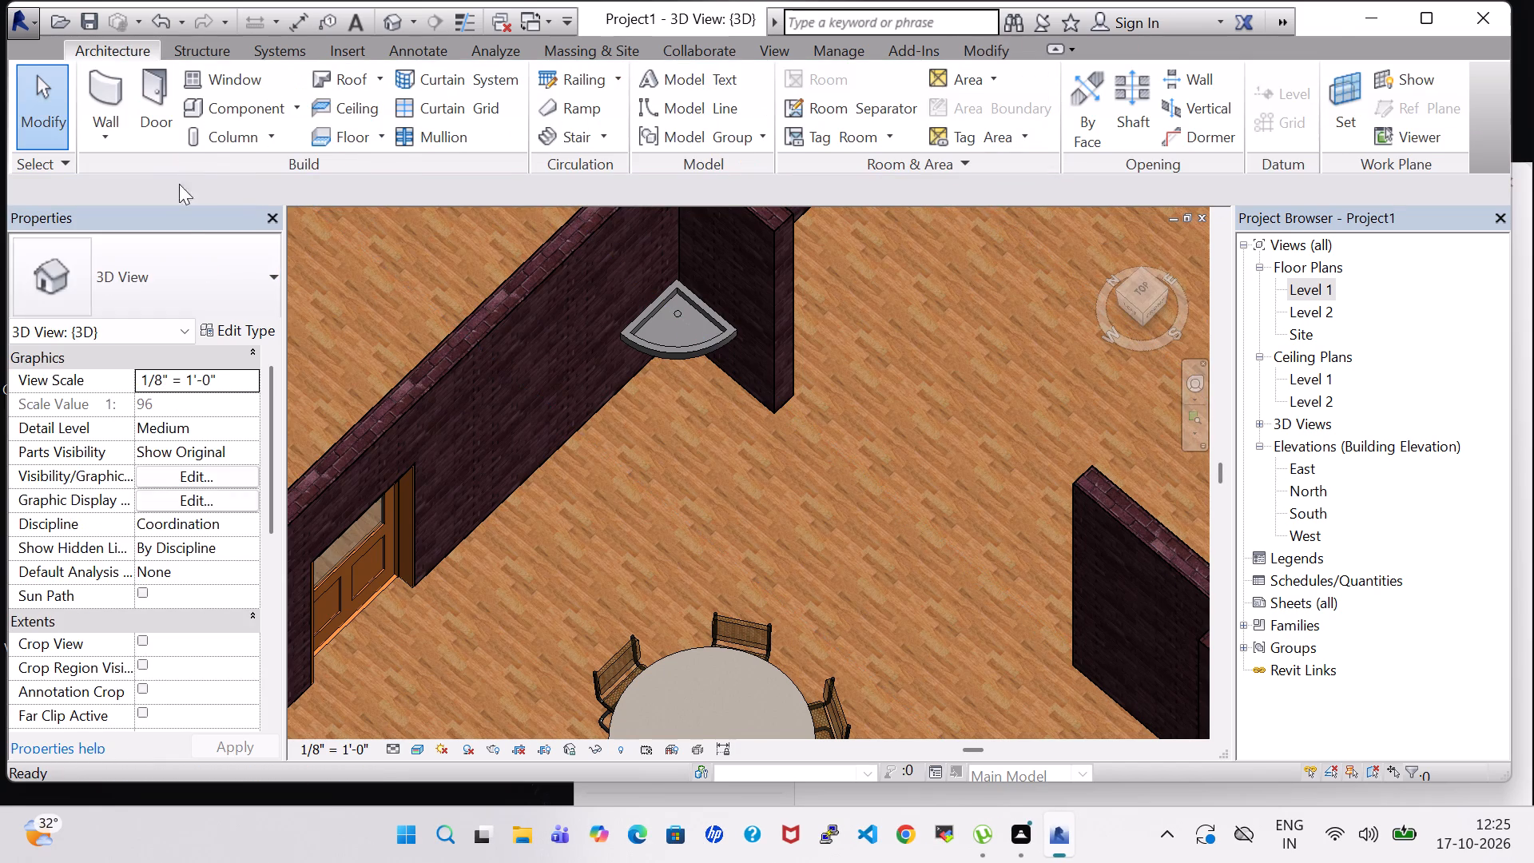
click(209, 256)
click(264, 109)
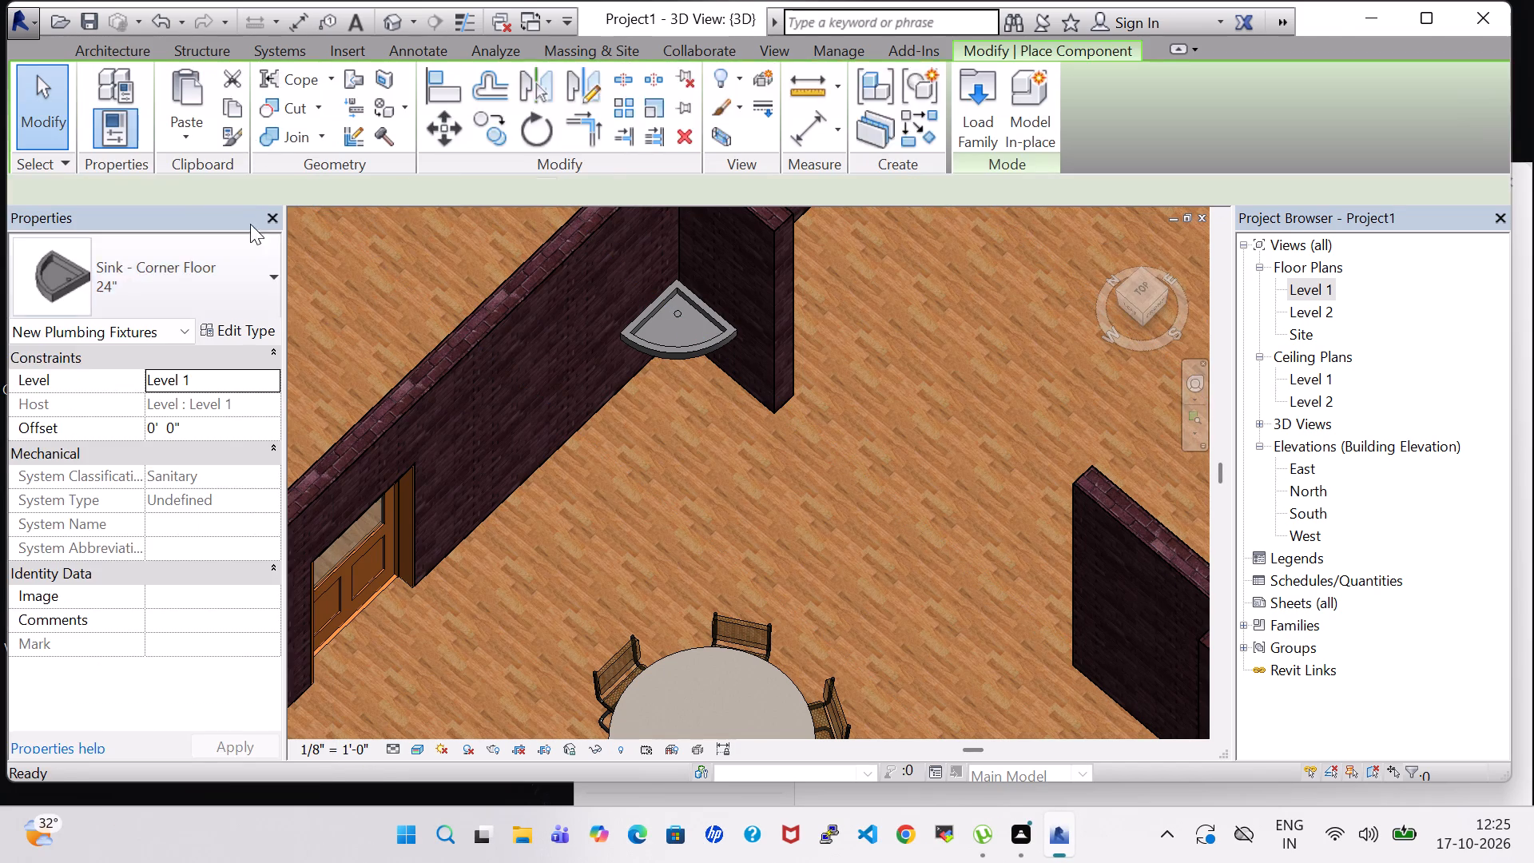
click(241, 273)
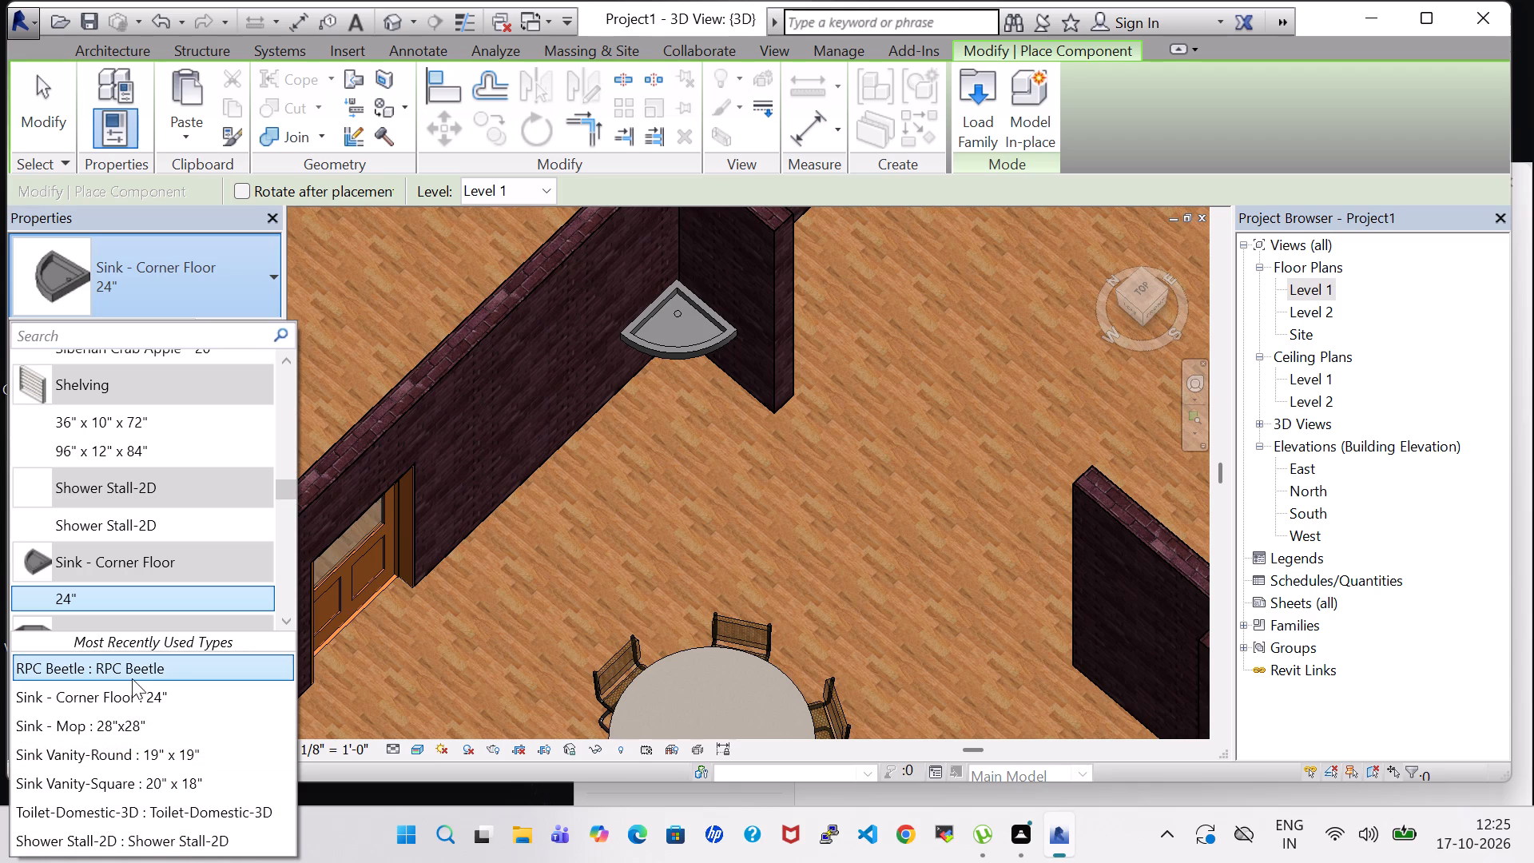
scroll(128, 759, up, 1)
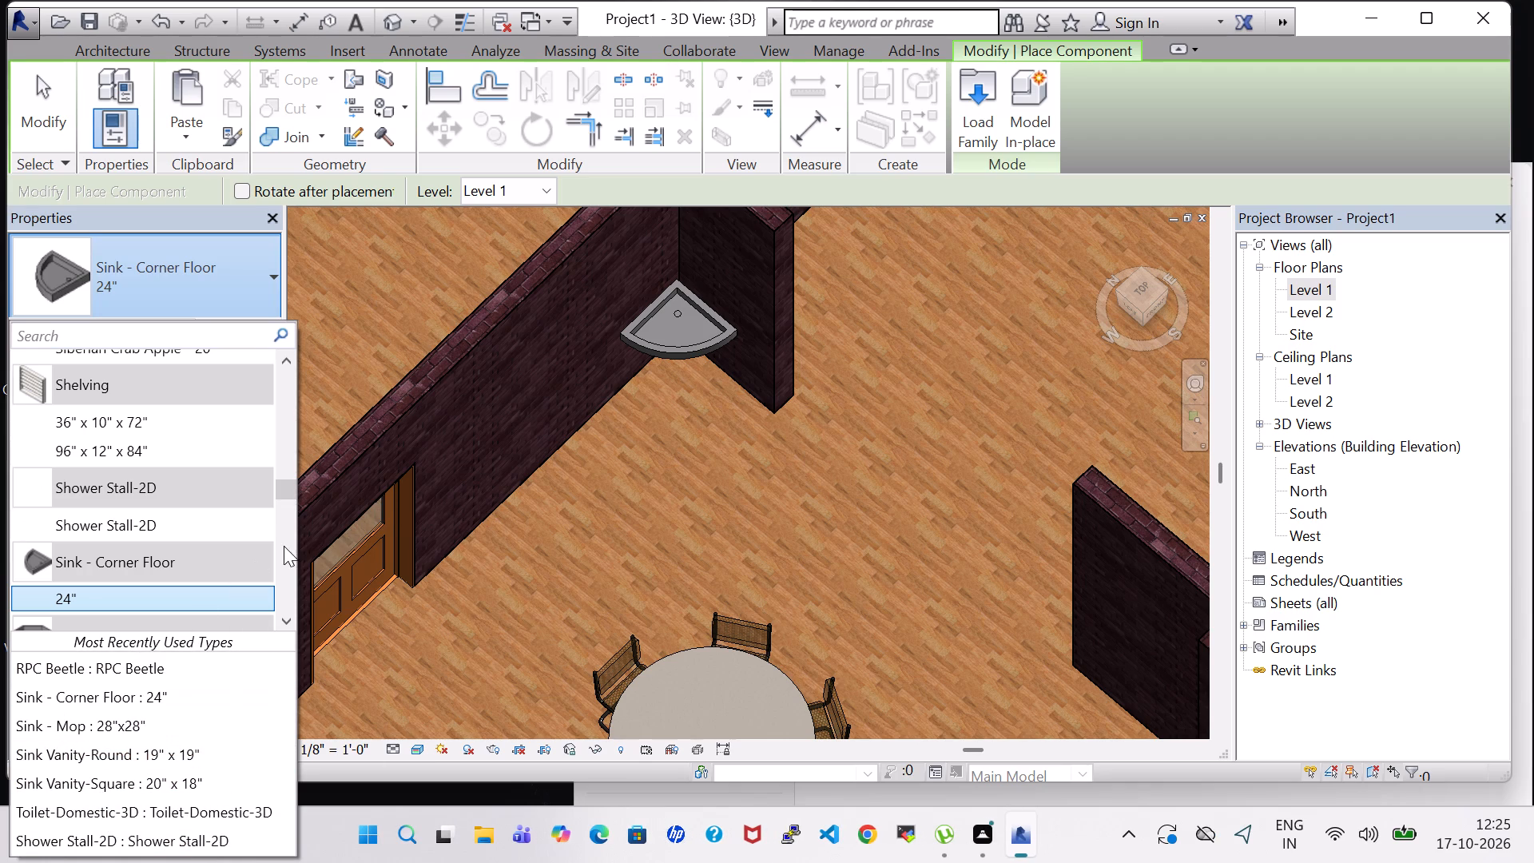
scroll(284, 546, up, 17)
scroll(270, 549, down, 3)
scroll(270, 568, up, 4)
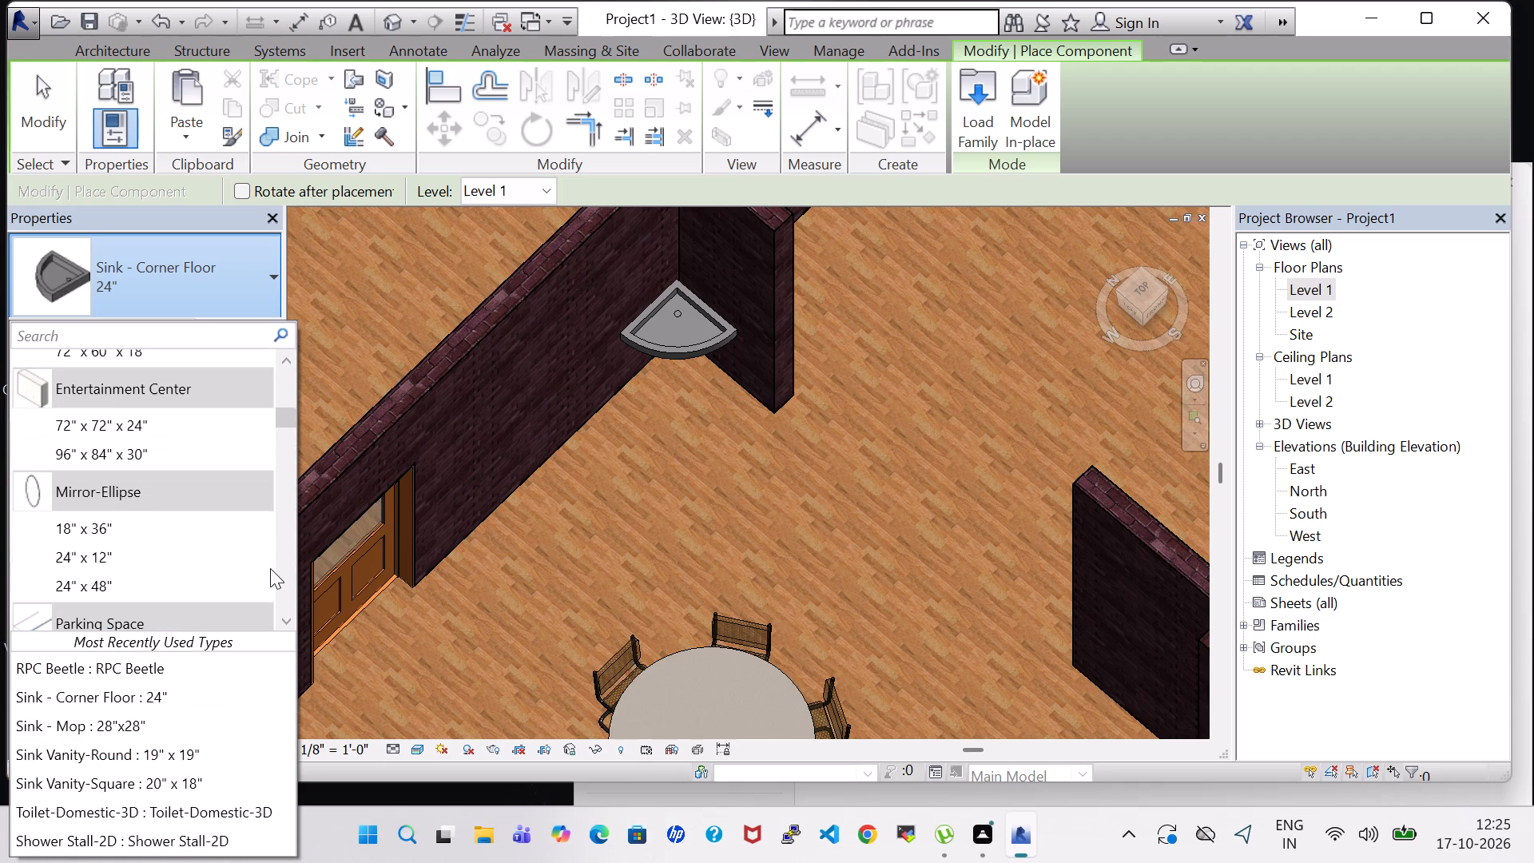
click(89, 523)
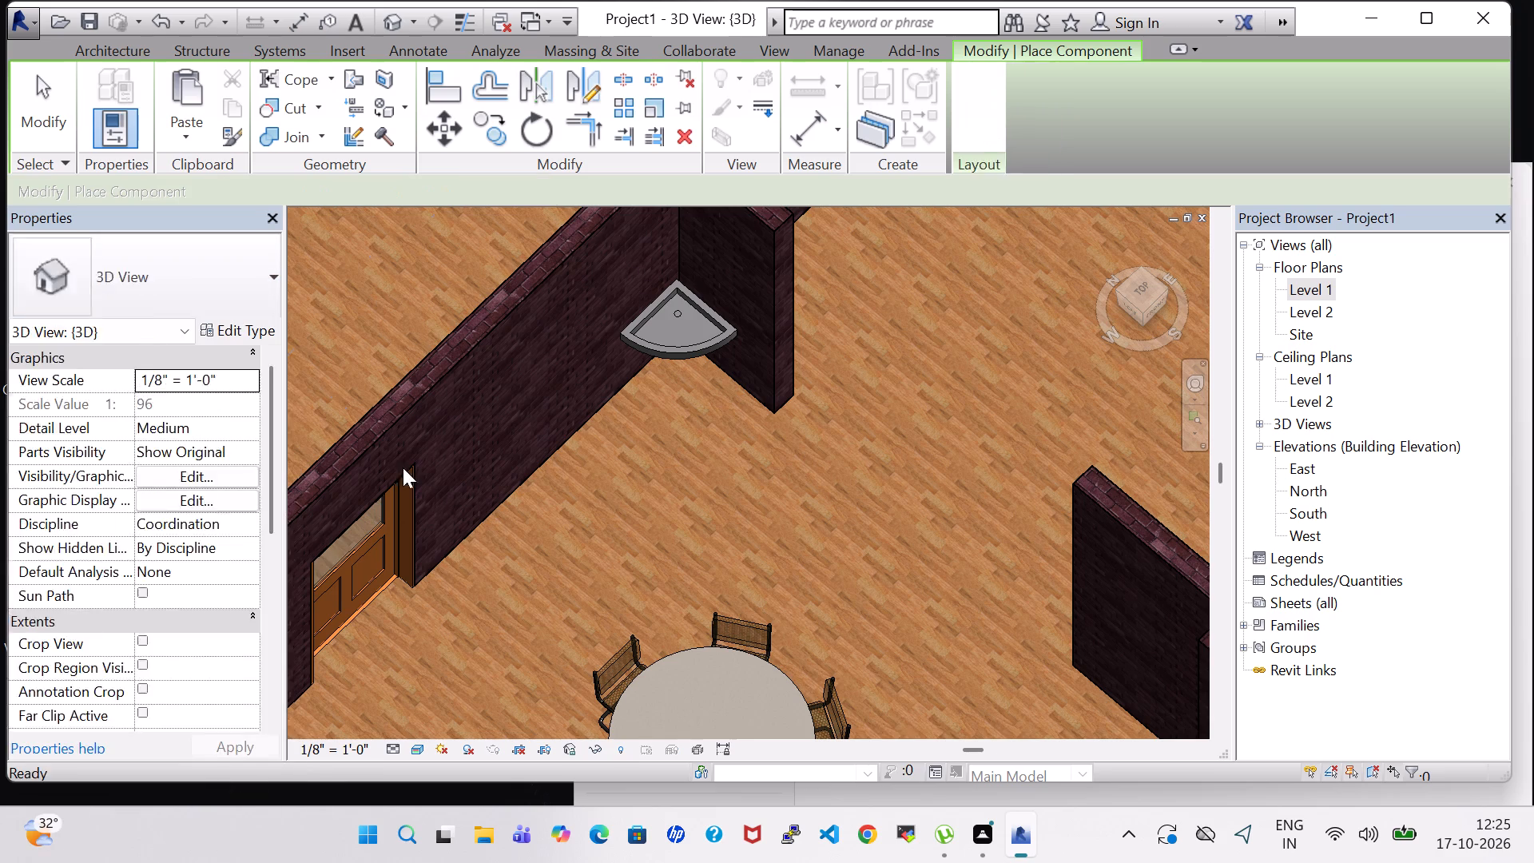
middle_drag(522, 426, 369, 558)
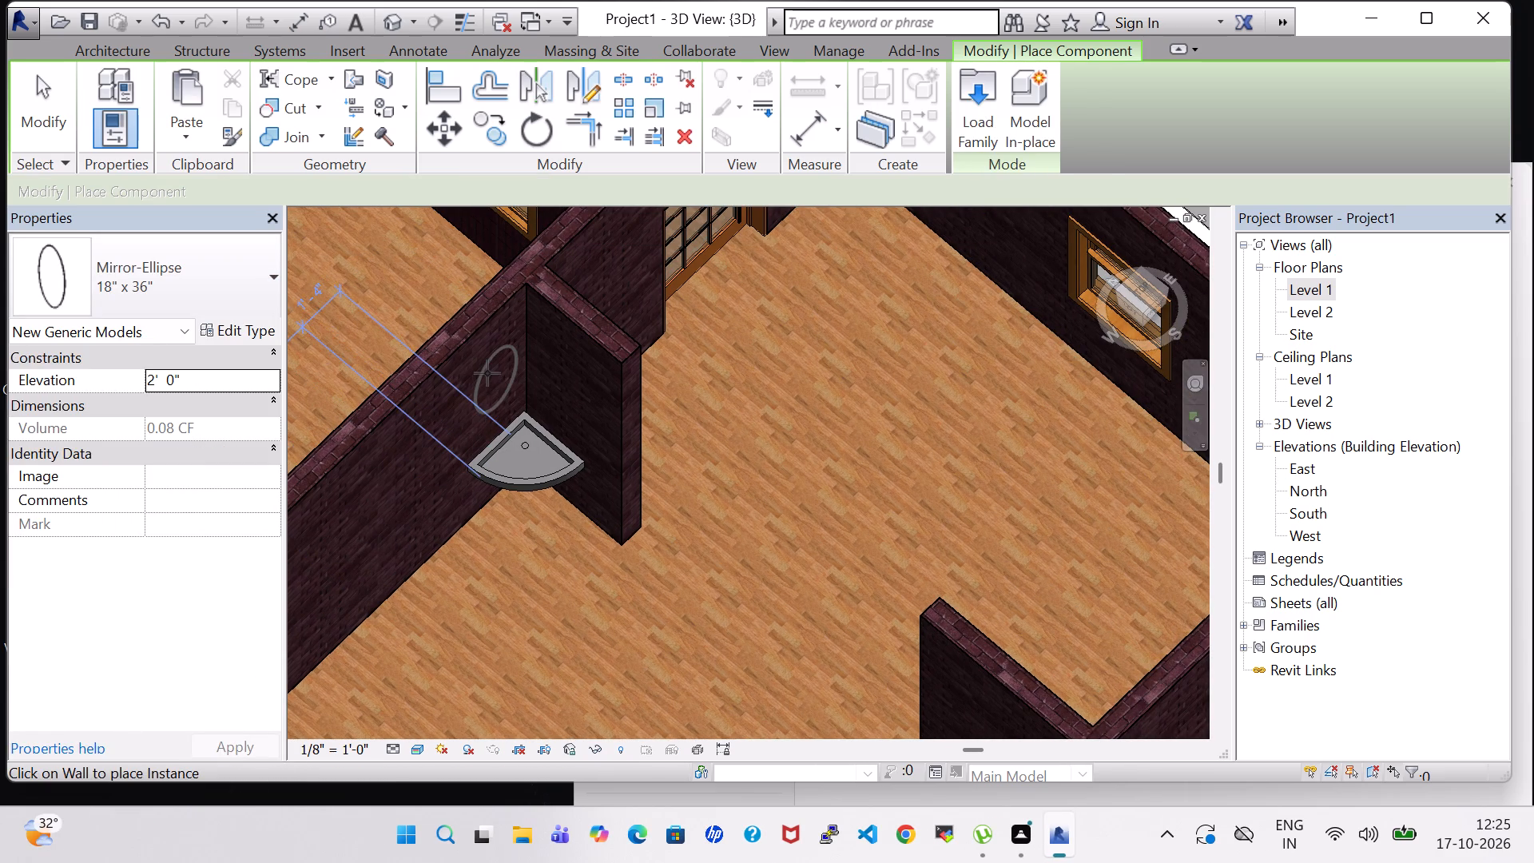
shift+middle_drag(488, 388, 474, 391)
In the Level 1 floor plan, place the elliptical mirror on the bedroom wall behind the corner sink, about 1' 6" from the stub wall.
double_click(1318, 295)
scroll(879, 408, down, 2)
scroll(883, 440, up, 7)
scroll(815, 427, down, 1)
middle_drag(788, 413, 674, 634)
scroll(785, 579, up, 2)
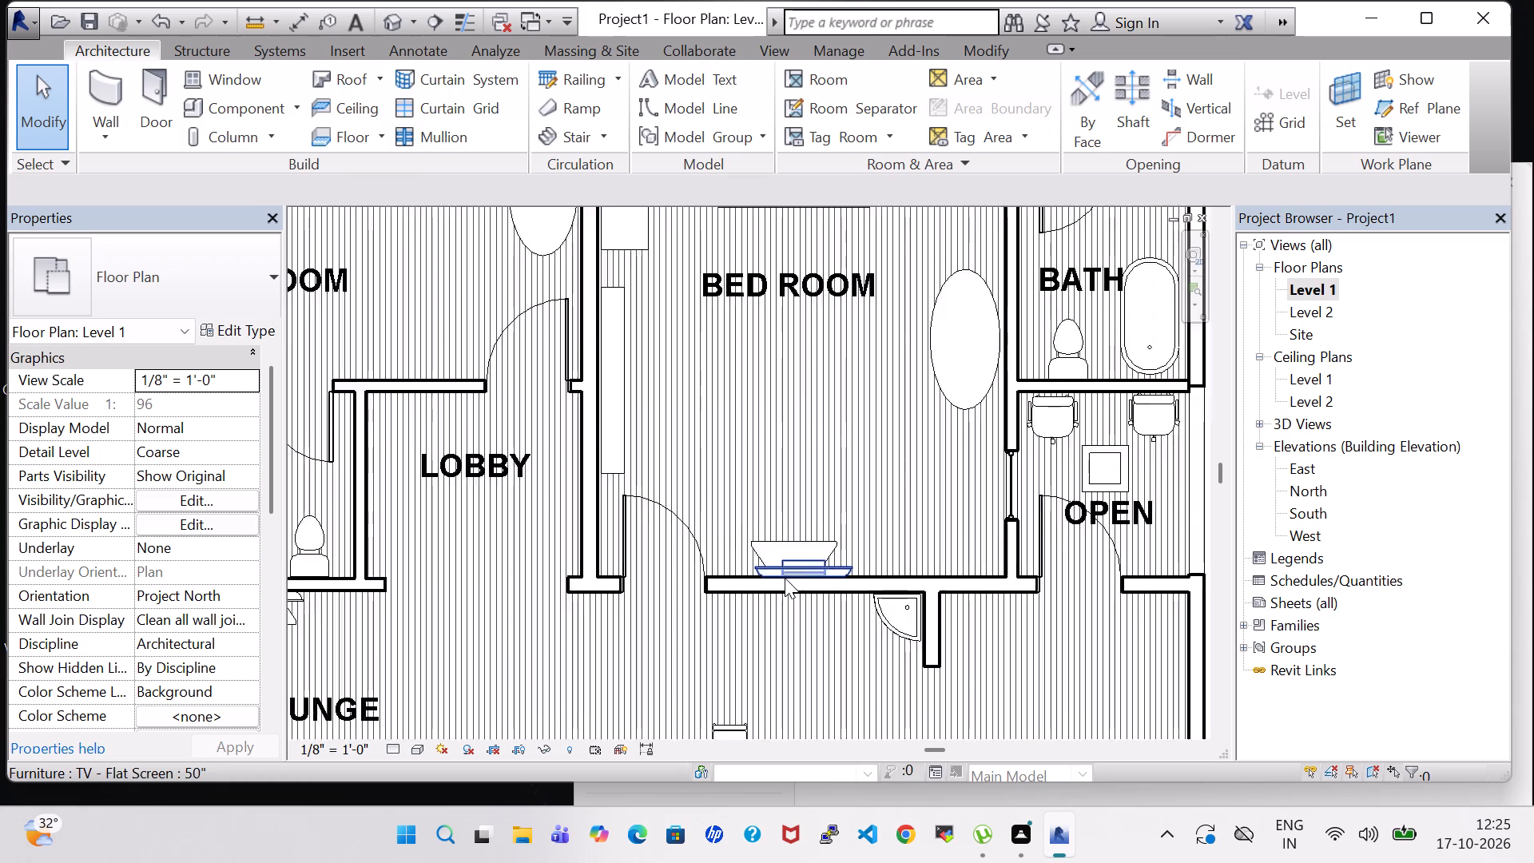
scroll(785, 578, up, 6)
click(226, 109)
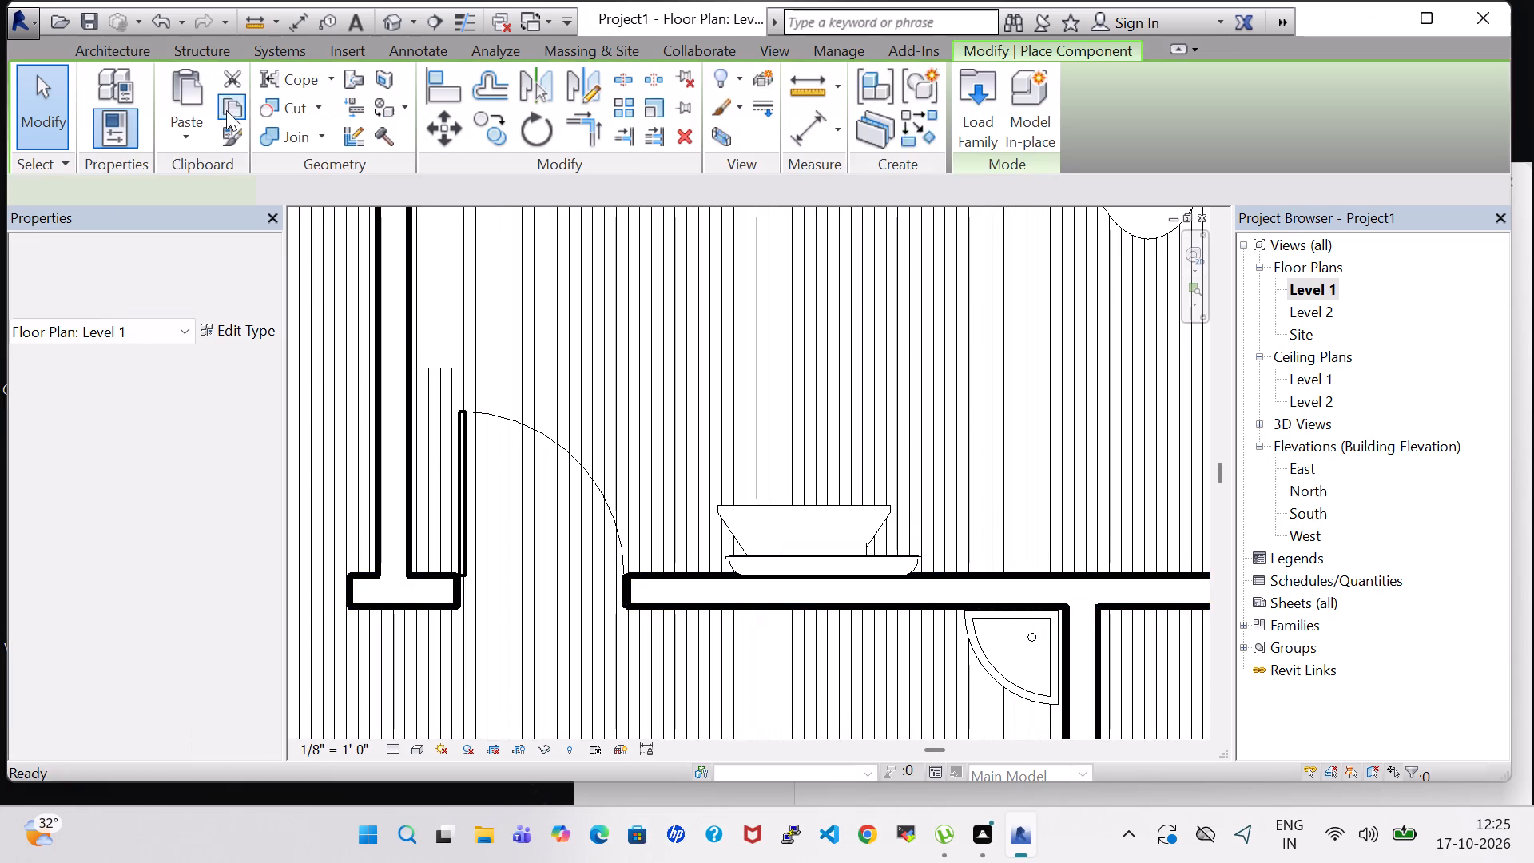
scroll(905, 614, up, 3)
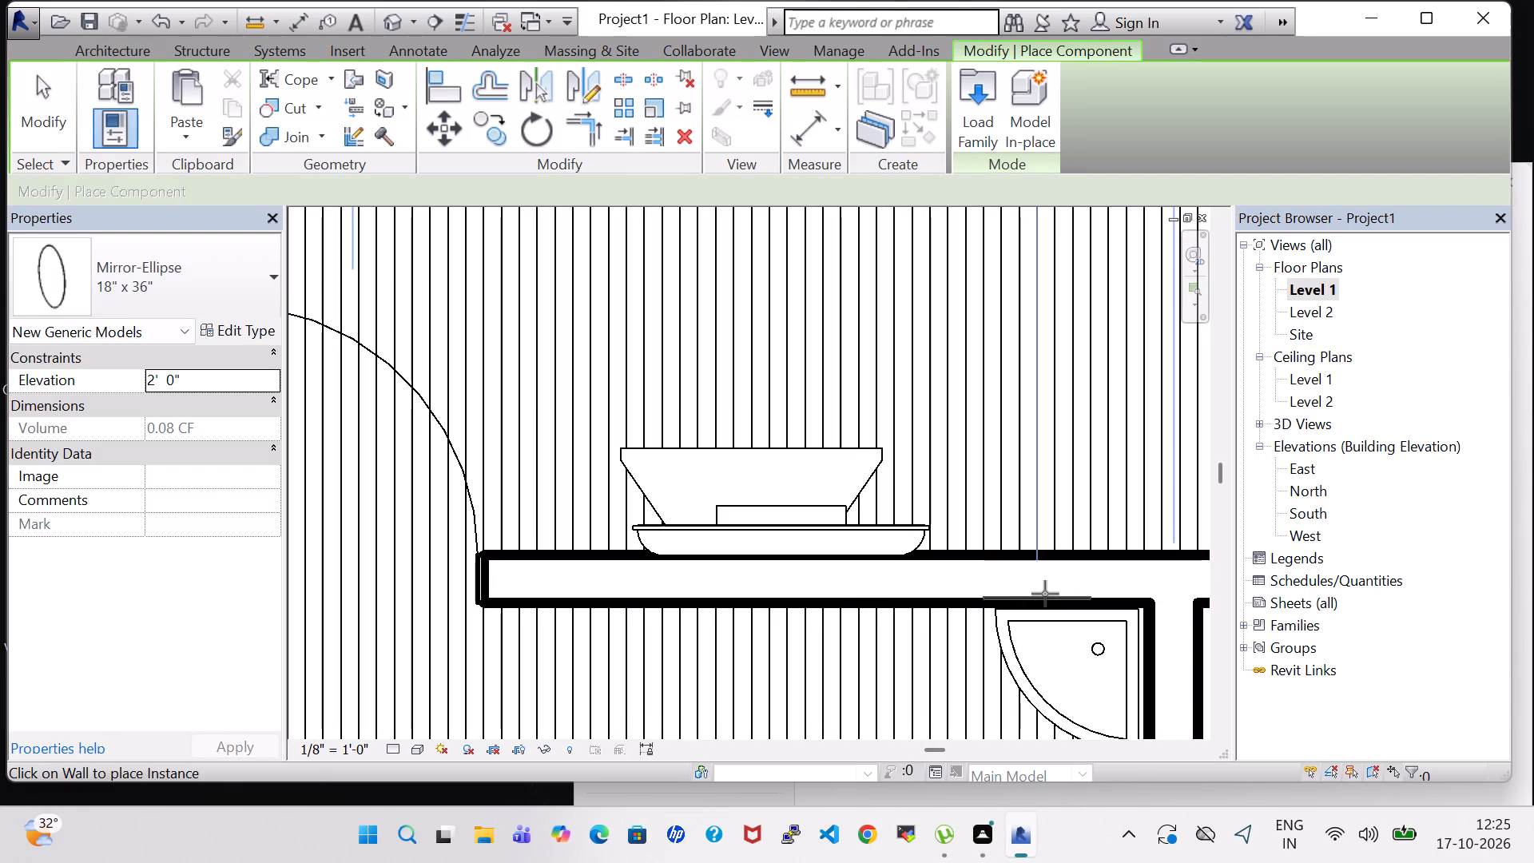
click(1066, 595)
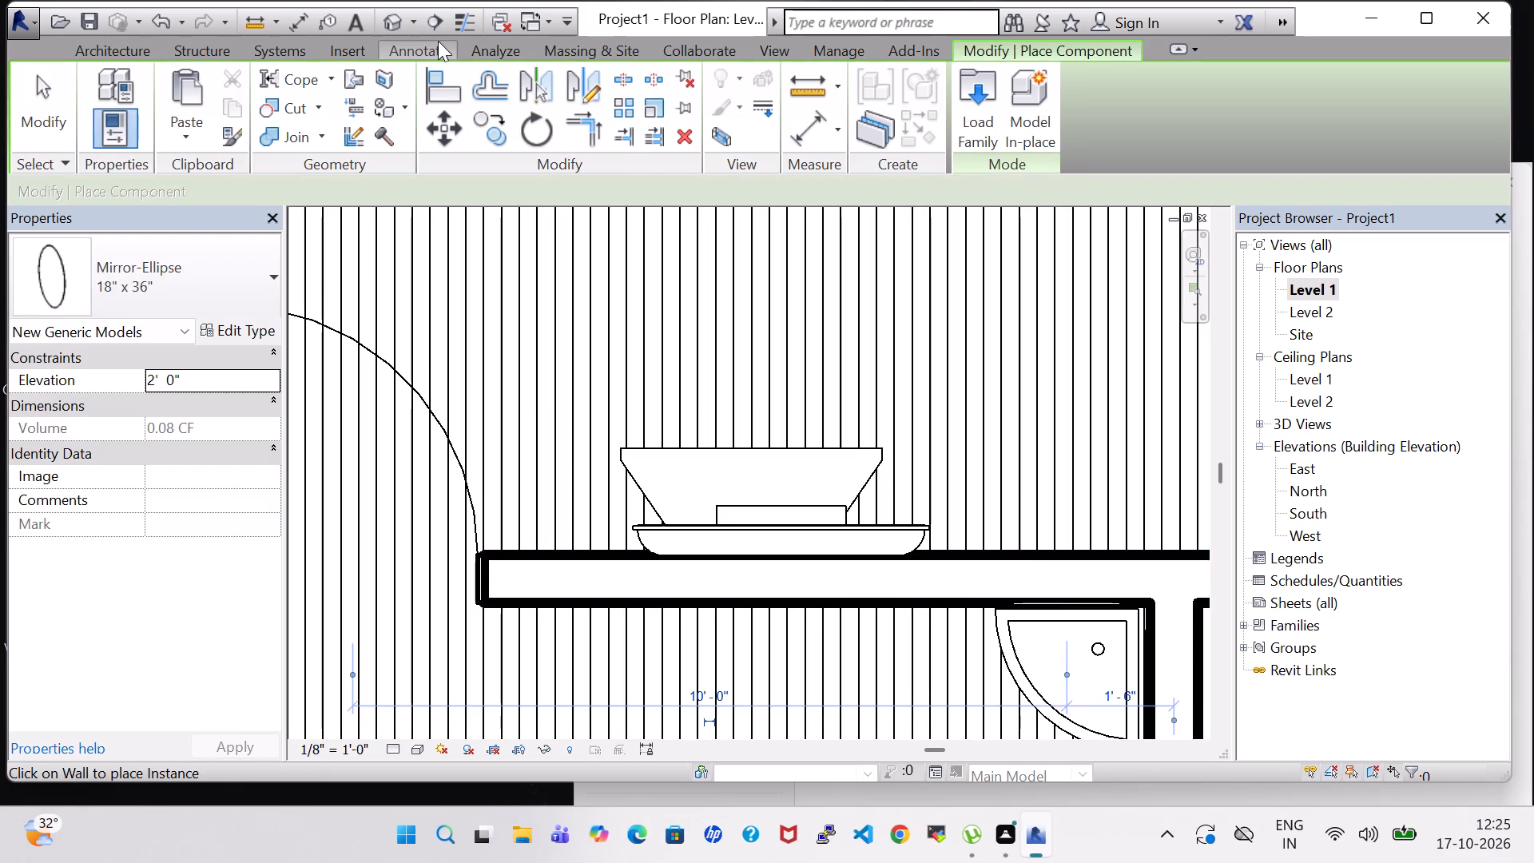
key(Escape)
key(Escape)
In the 3D view, raise the elliptical mirror above the corner sink to an elevation of 4' 2".
click(396, 25)
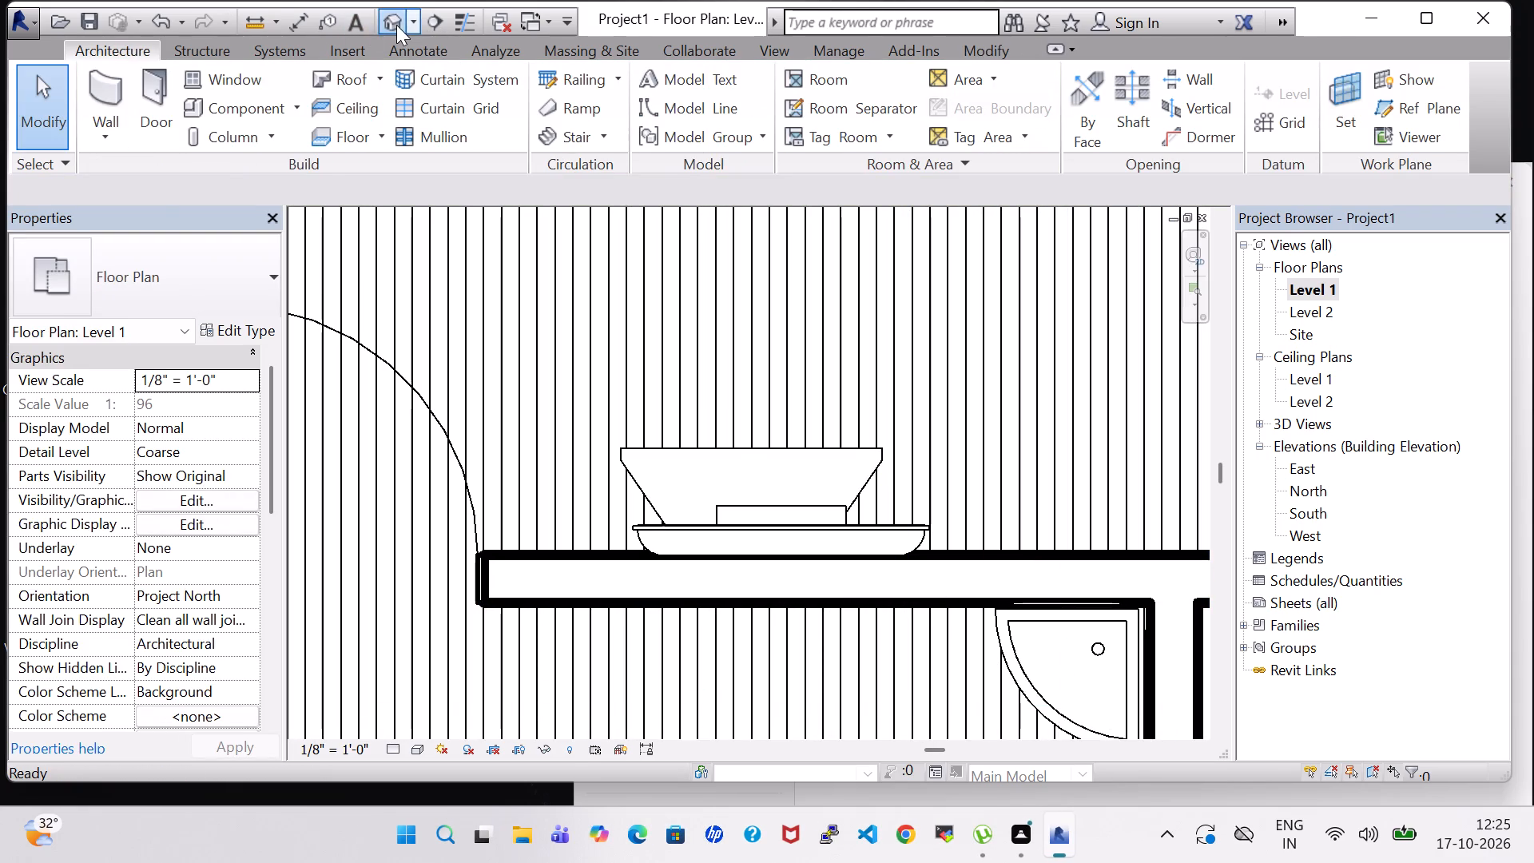
click(641, 437)
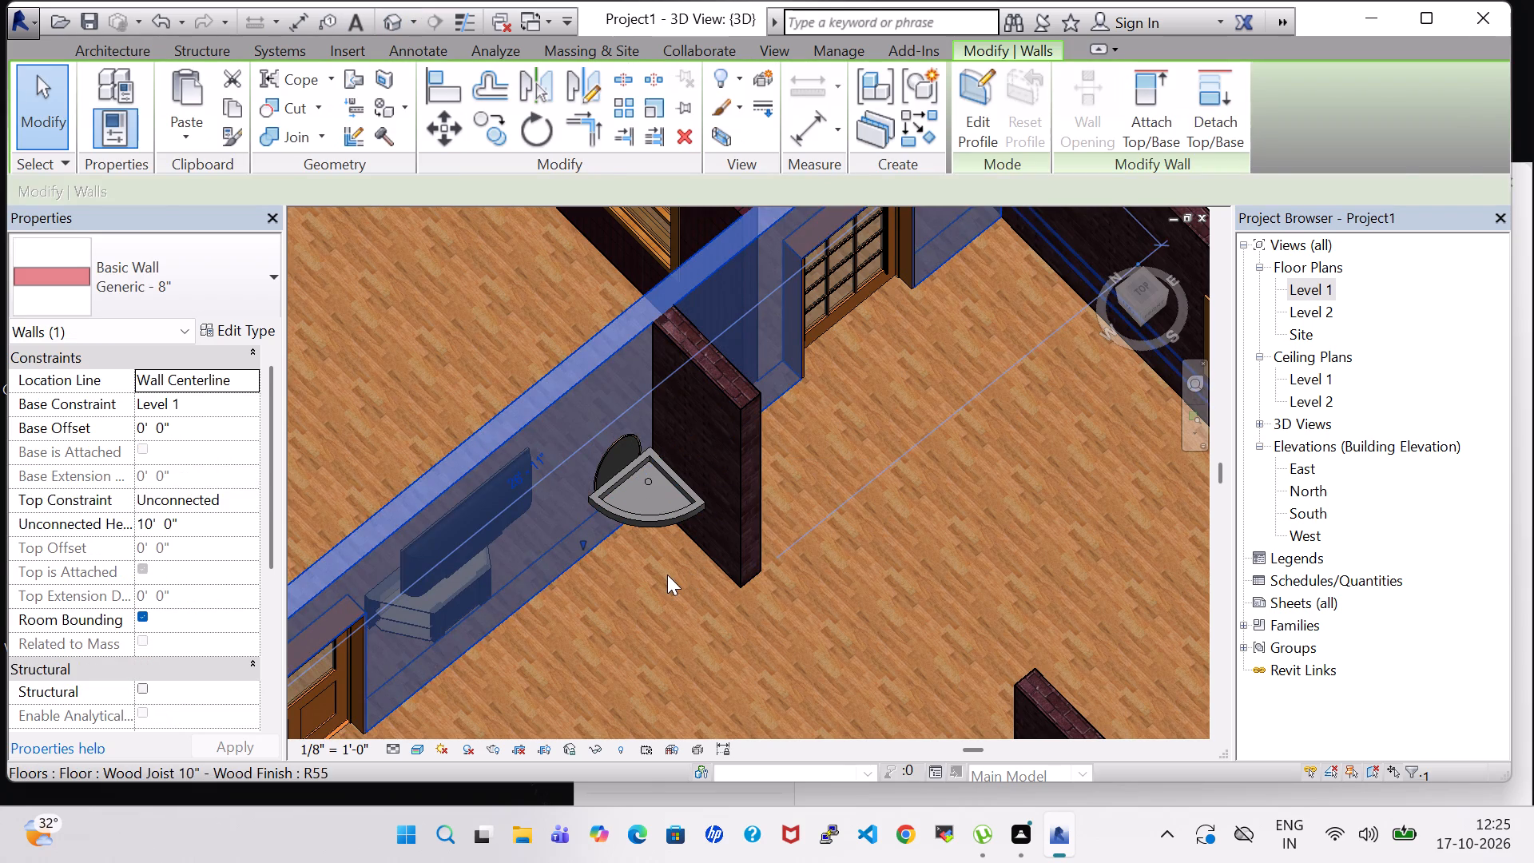
key(Escape)
click(630, 437)
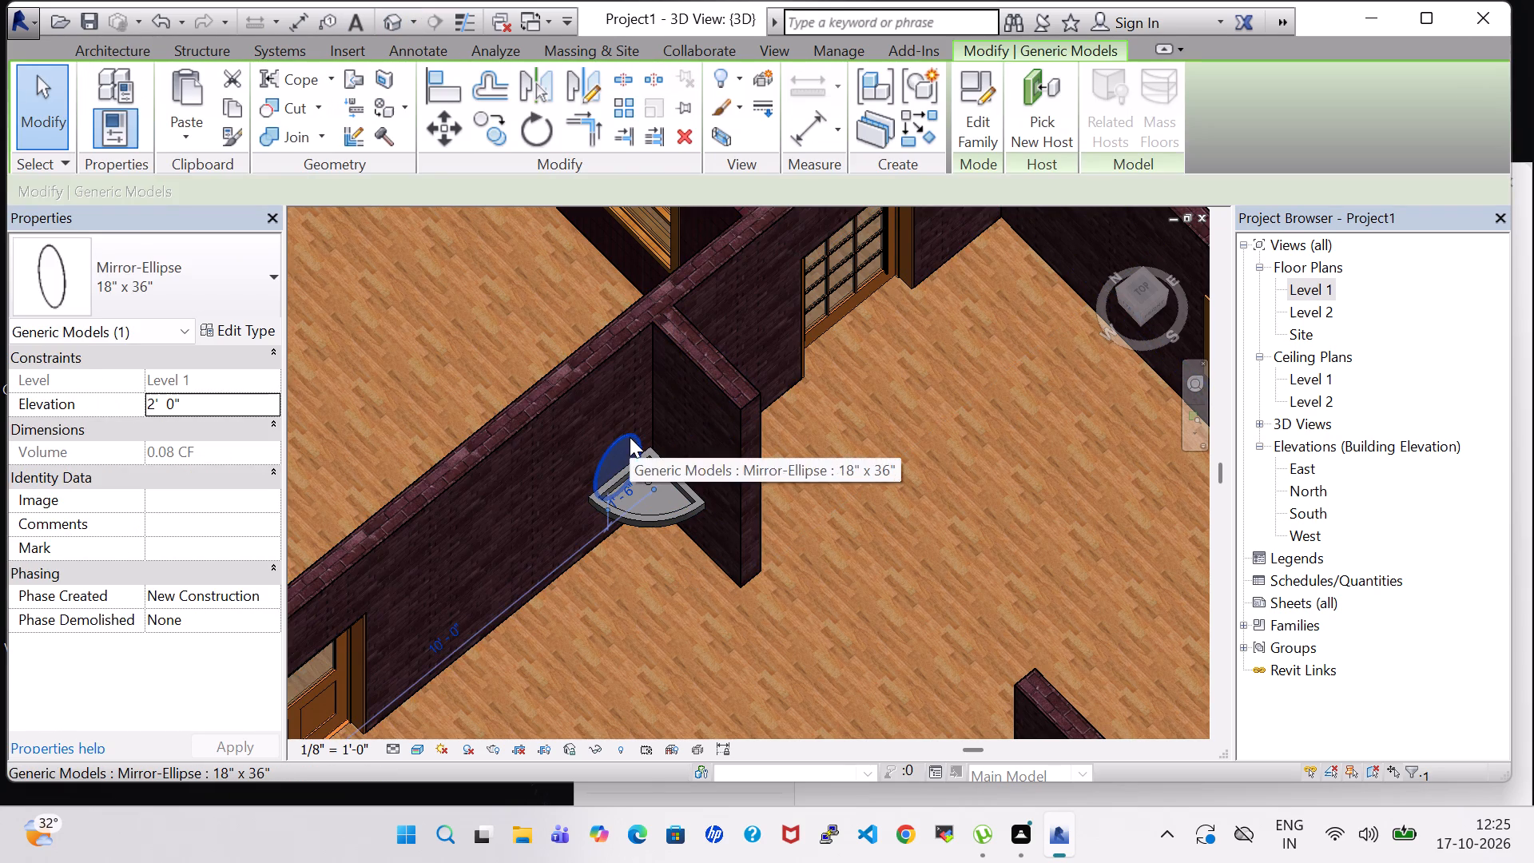
key(Up)
key(Up)
key(Up)
key(Up)
key(Up)
key(Up)
key(Up)
key(Up)
key(Up)
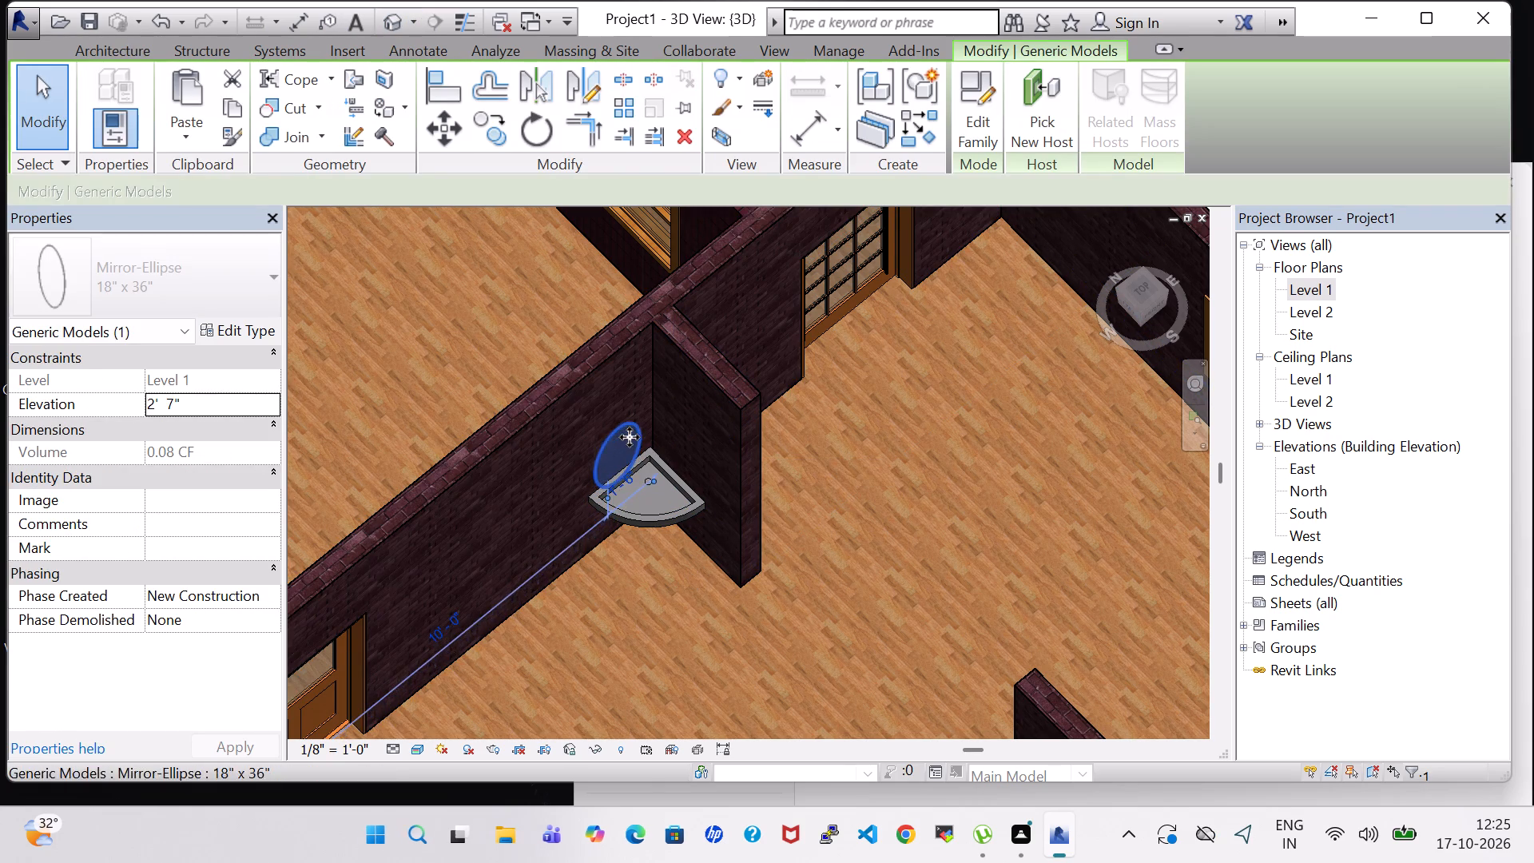
key(Up)
key(Up)
key(Up)
key(Up)
key(Up)
key(Up)
key(Up)
key(Up)
key(Up)
key(Up)
key(Up)
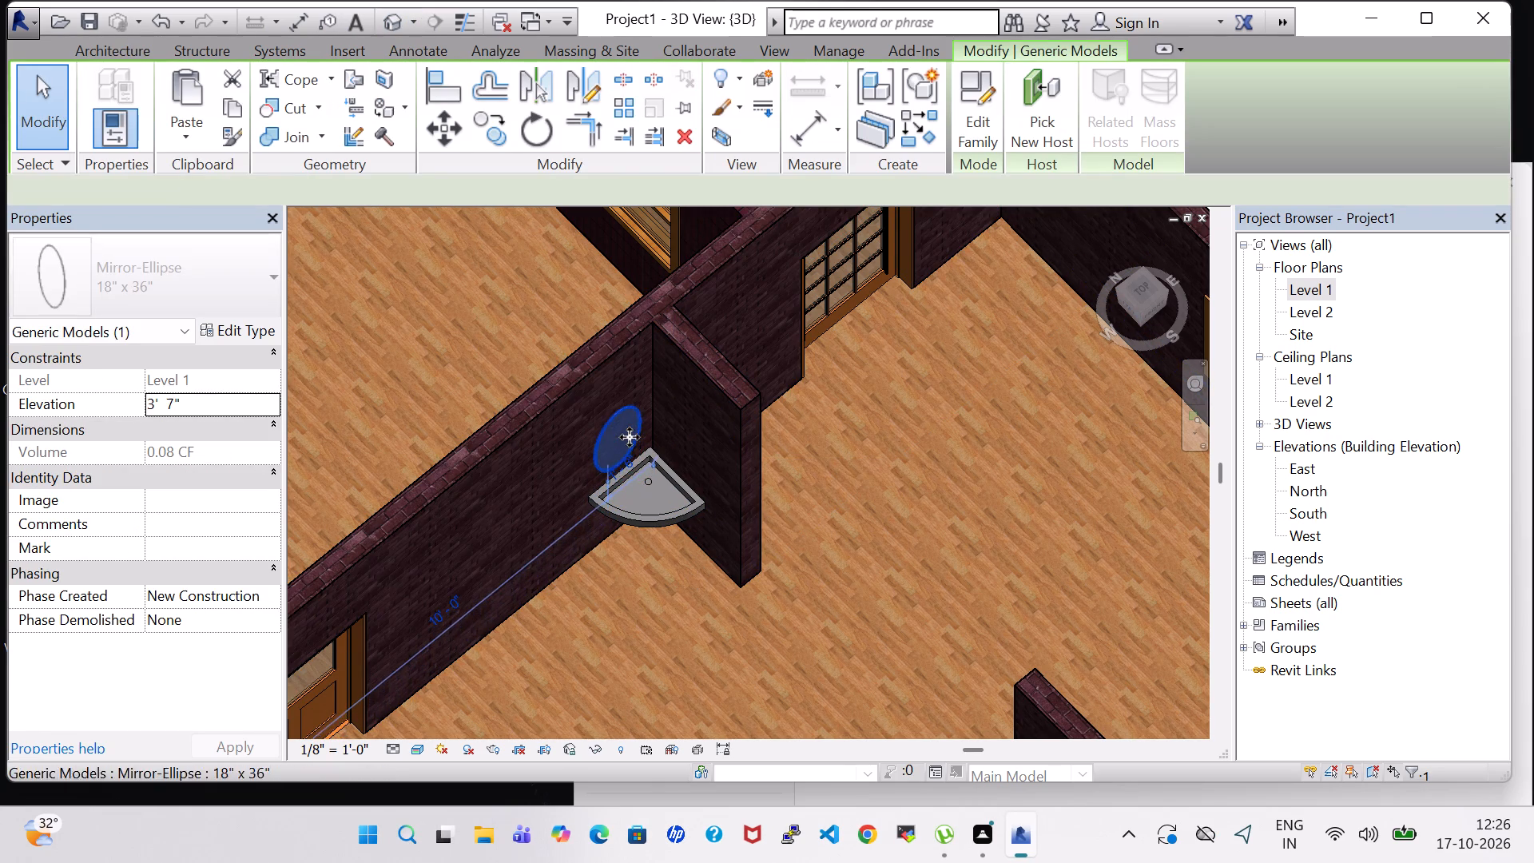
key(Up)
key(Up)
key(Up)
key(Up)
key(Up)
key(Up)
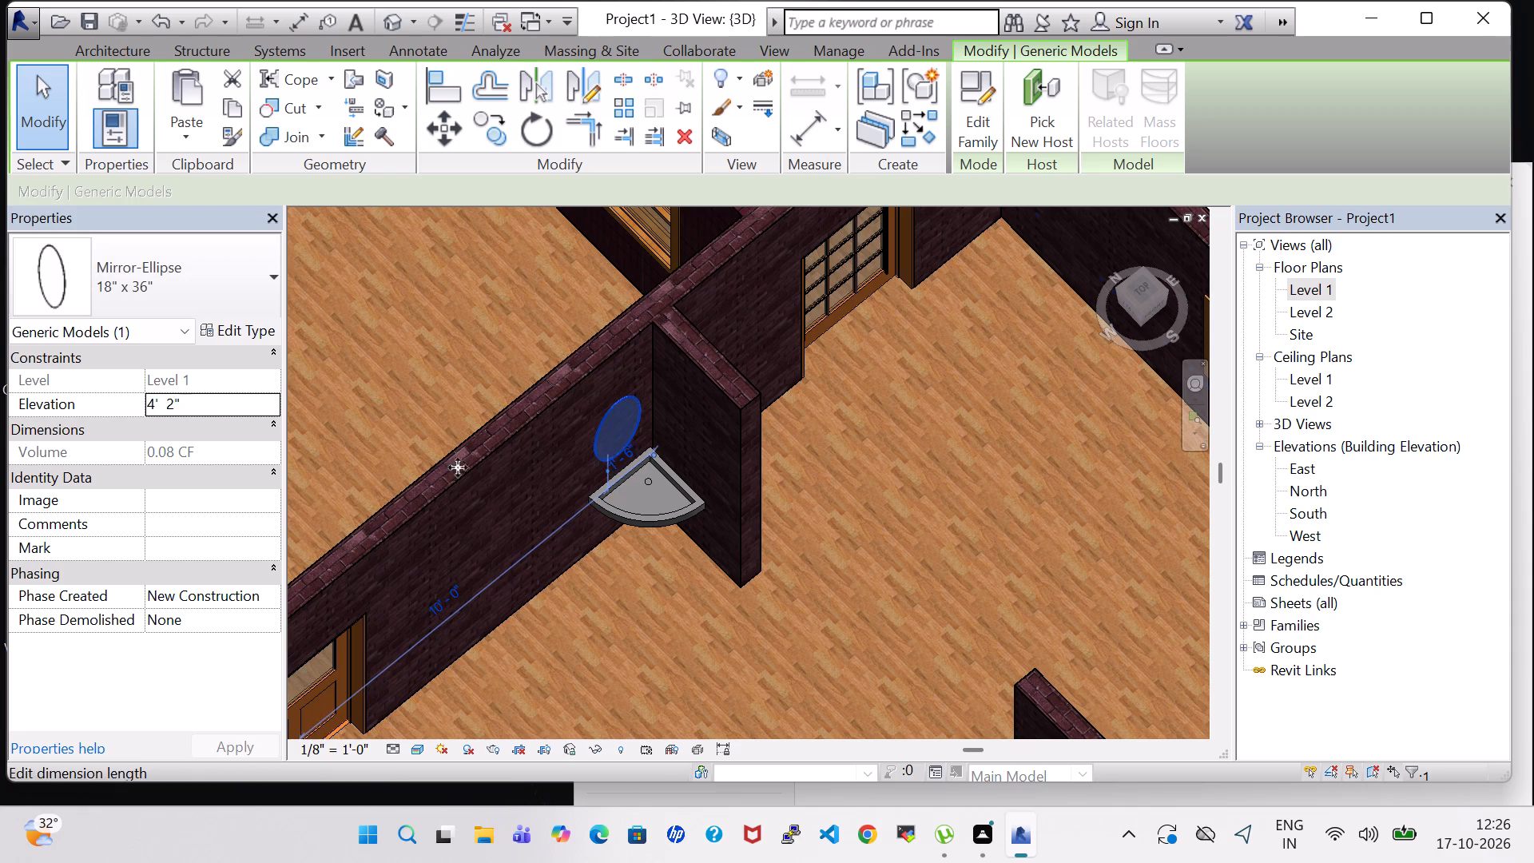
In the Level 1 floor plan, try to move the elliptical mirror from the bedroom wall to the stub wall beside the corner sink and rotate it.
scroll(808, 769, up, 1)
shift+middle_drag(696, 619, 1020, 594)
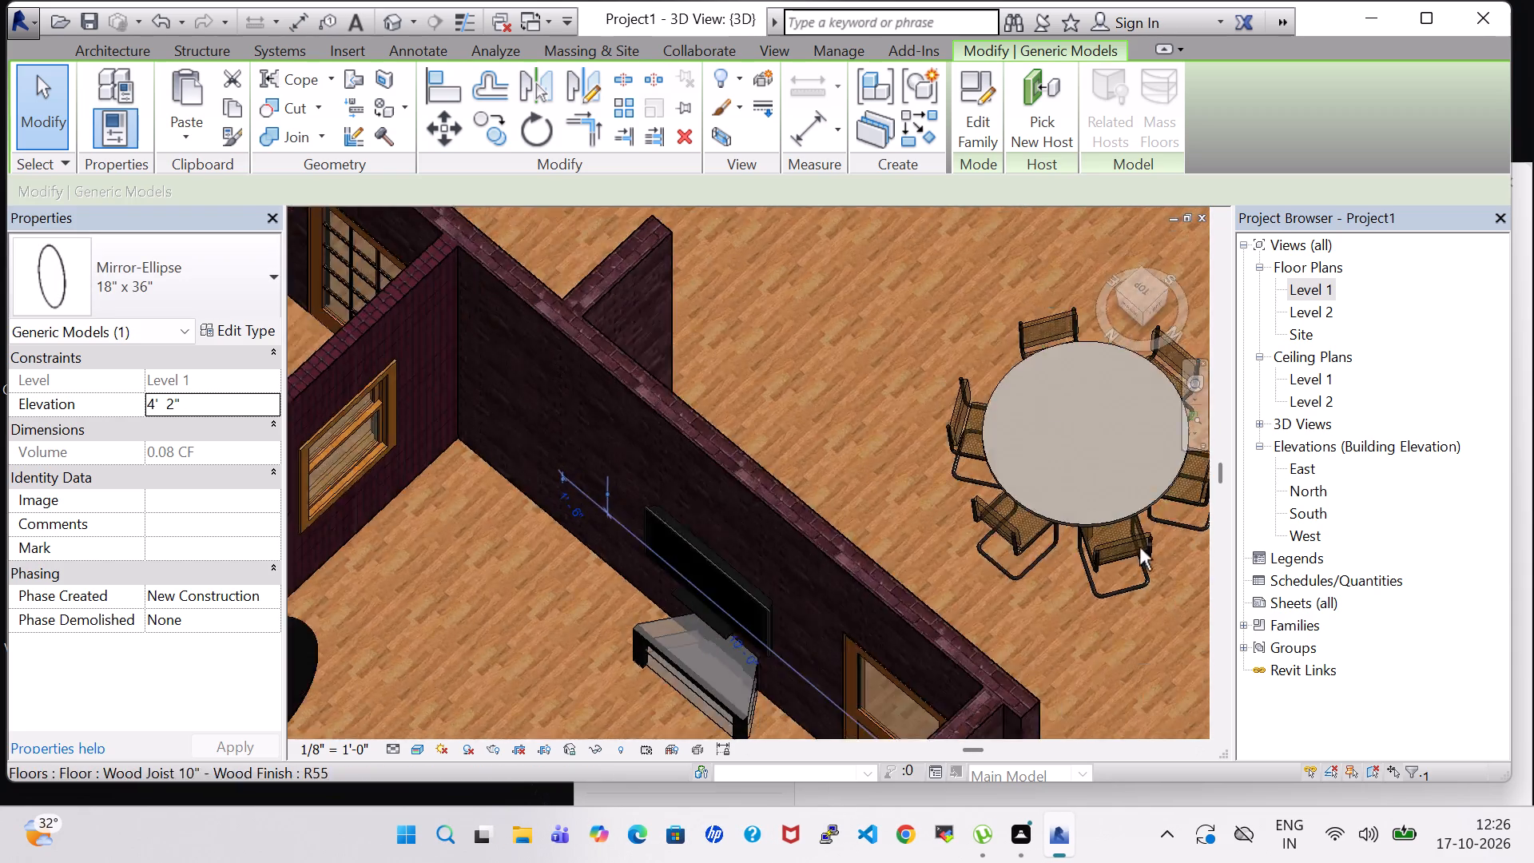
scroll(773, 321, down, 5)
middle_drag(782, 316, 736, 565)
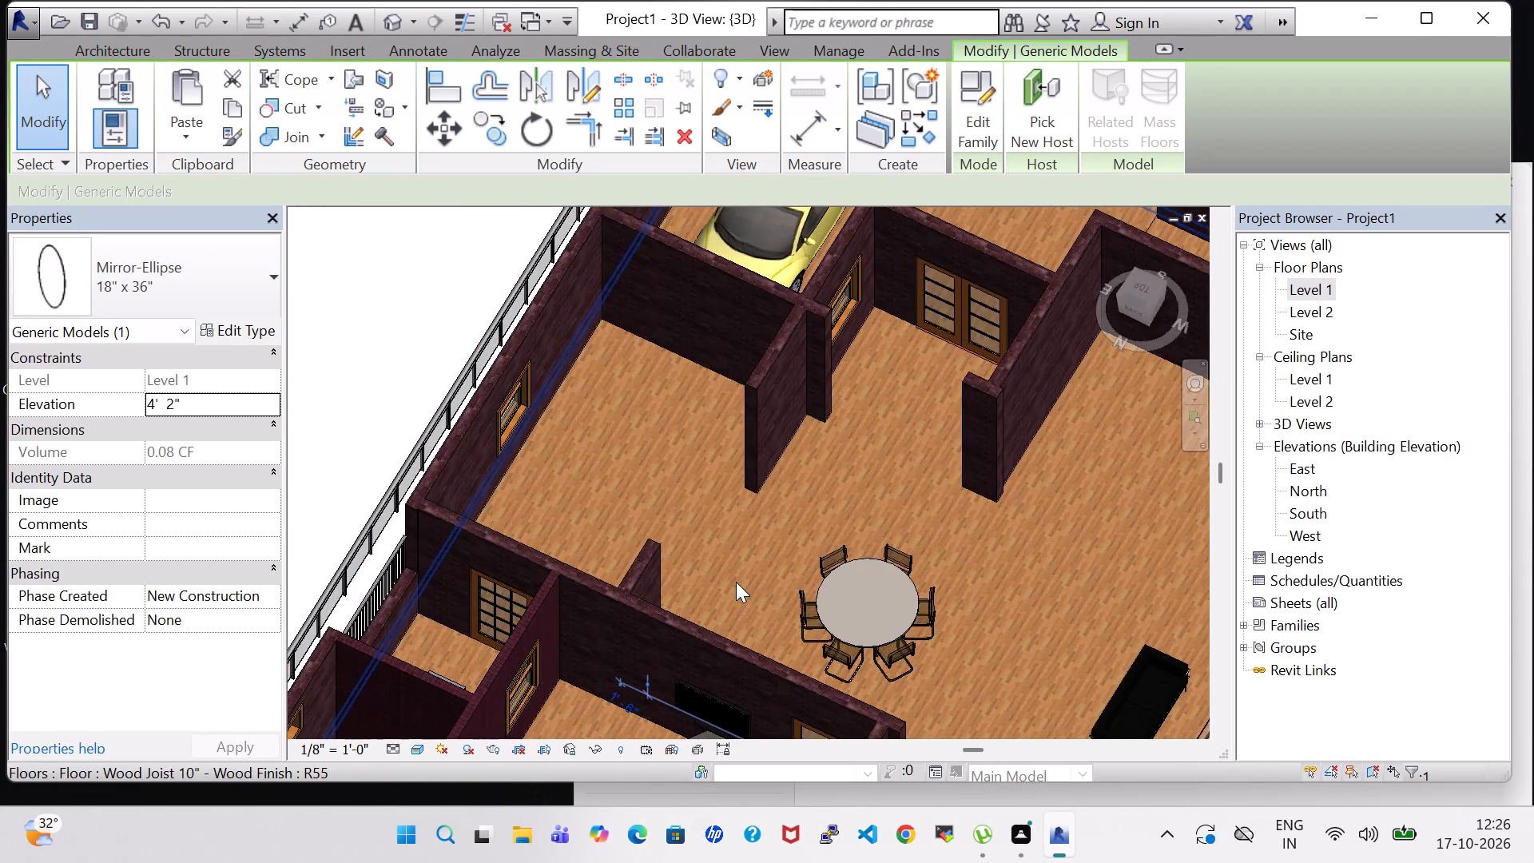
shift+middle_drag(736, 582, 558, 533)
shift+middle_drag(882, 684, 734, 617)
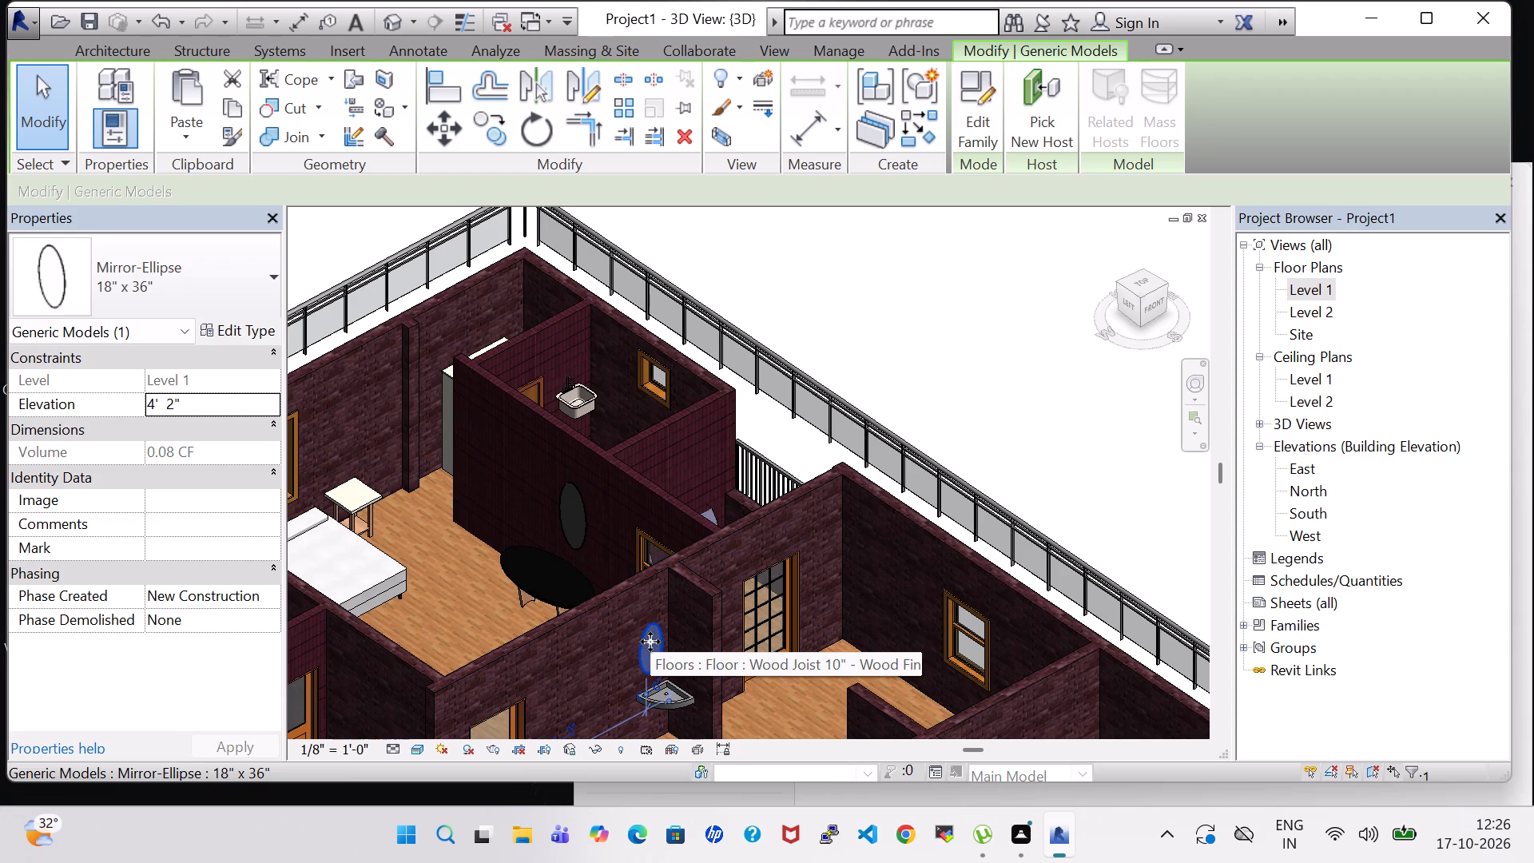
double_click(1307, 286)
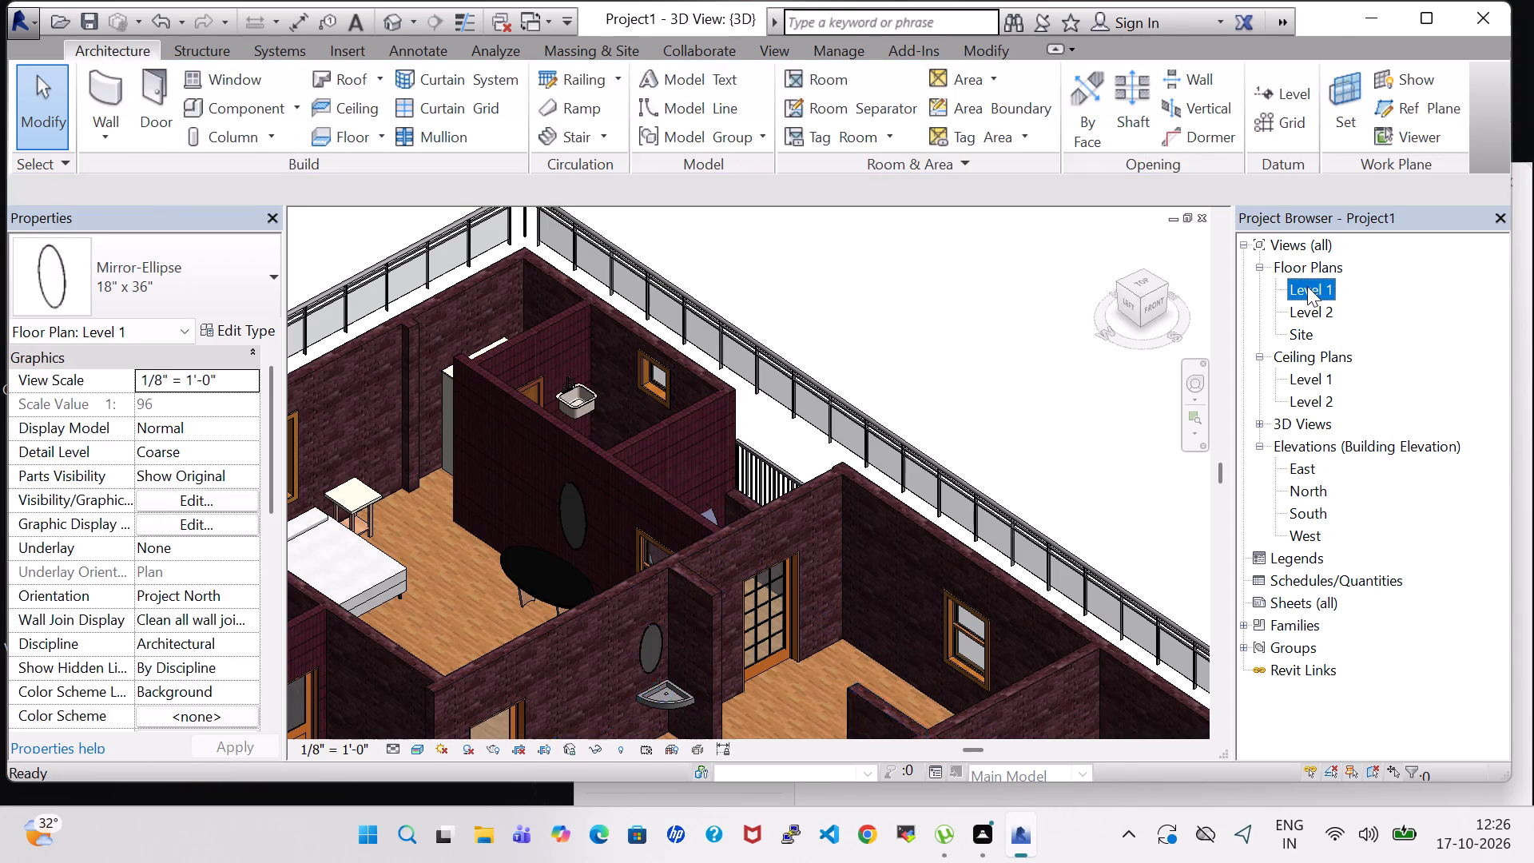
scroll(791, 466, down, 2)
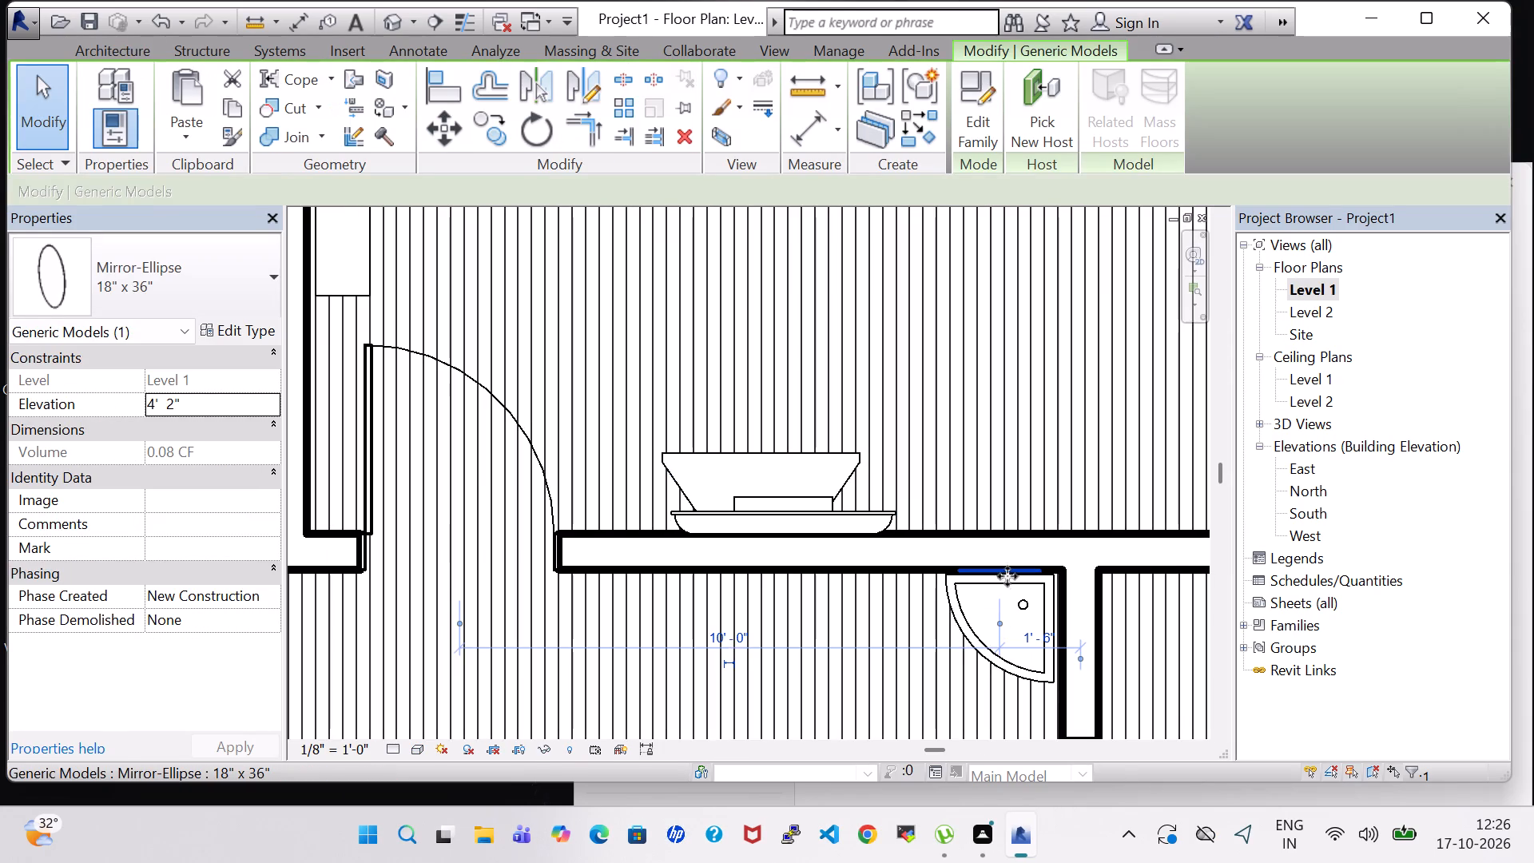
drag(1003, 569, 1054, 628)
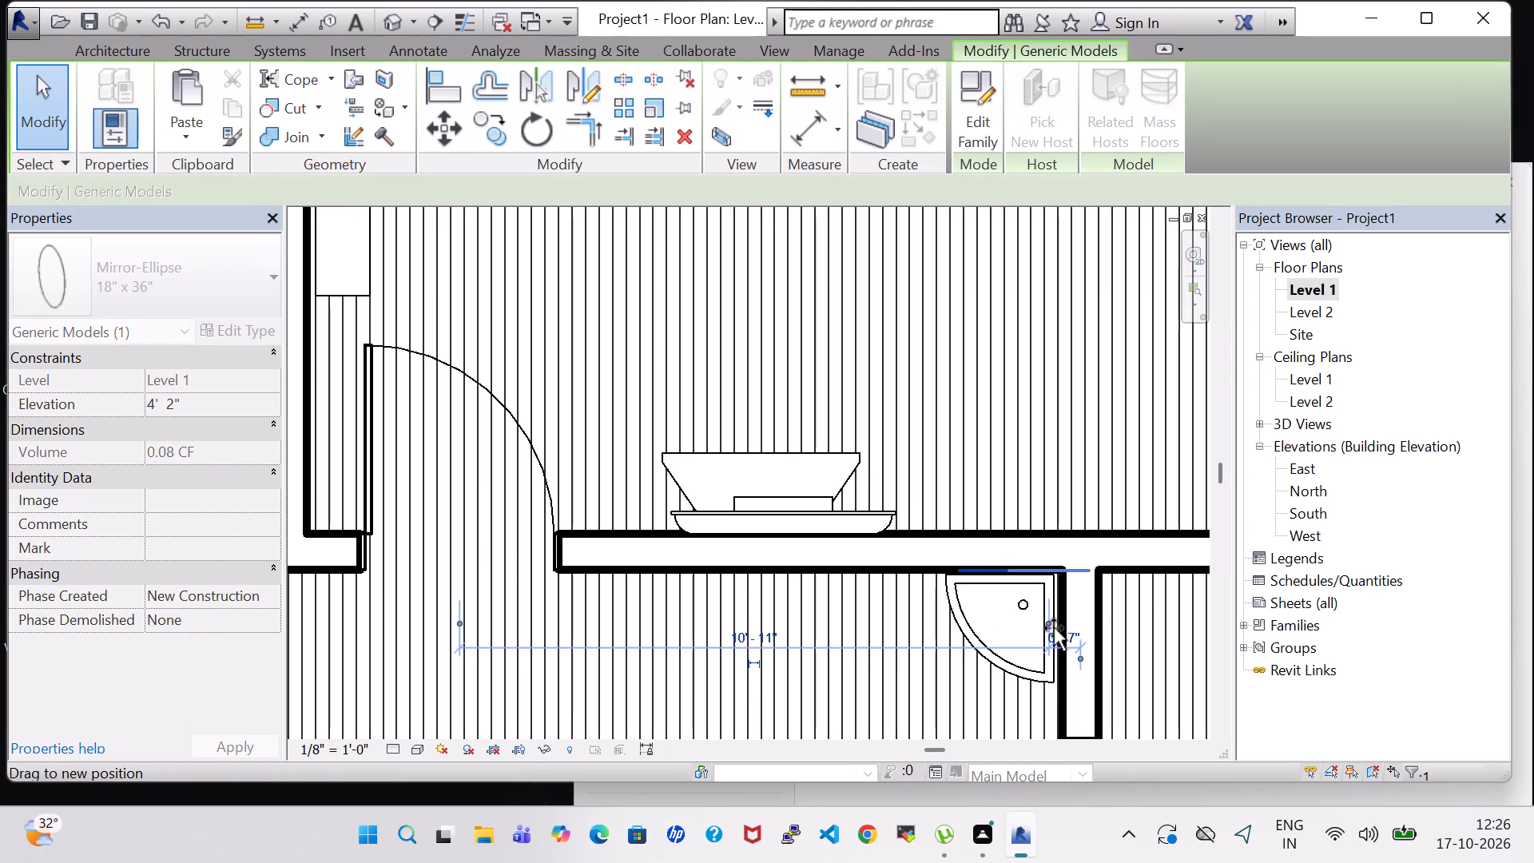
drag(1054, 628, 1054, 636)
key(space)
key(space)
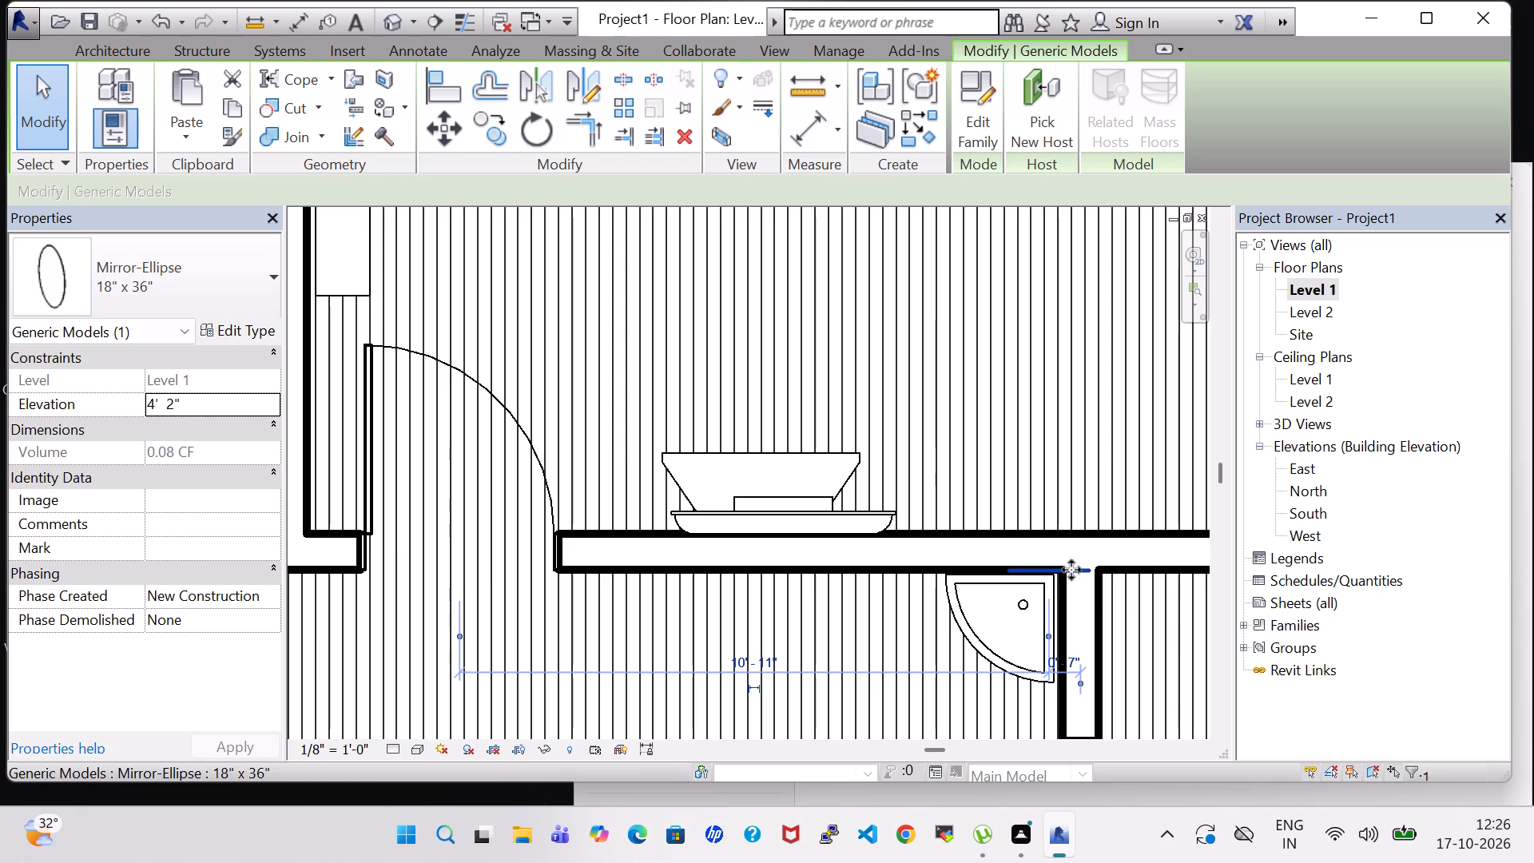
Delete the elliptical mirror from the bedroom wall behind the corner sink.
click(1071, 570)
key(Delete)
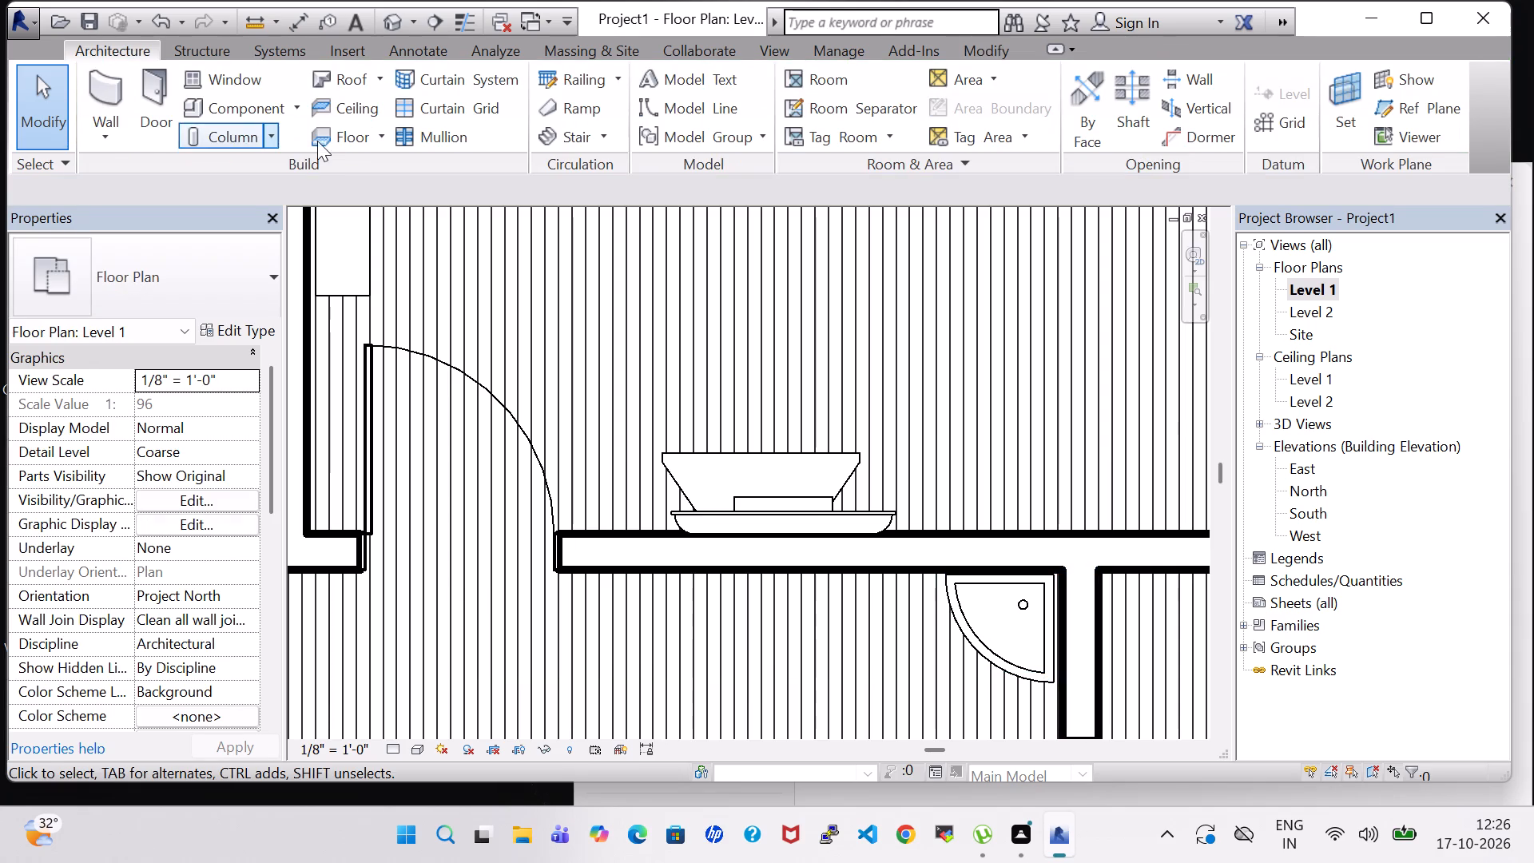
Place a Mirror-Ellipse 18" x 36" component on the stub wall beside the corner sink, about 1' 4" from the bedroom wall.
click(241, 108)
scroll(1124, 666, up, 3)
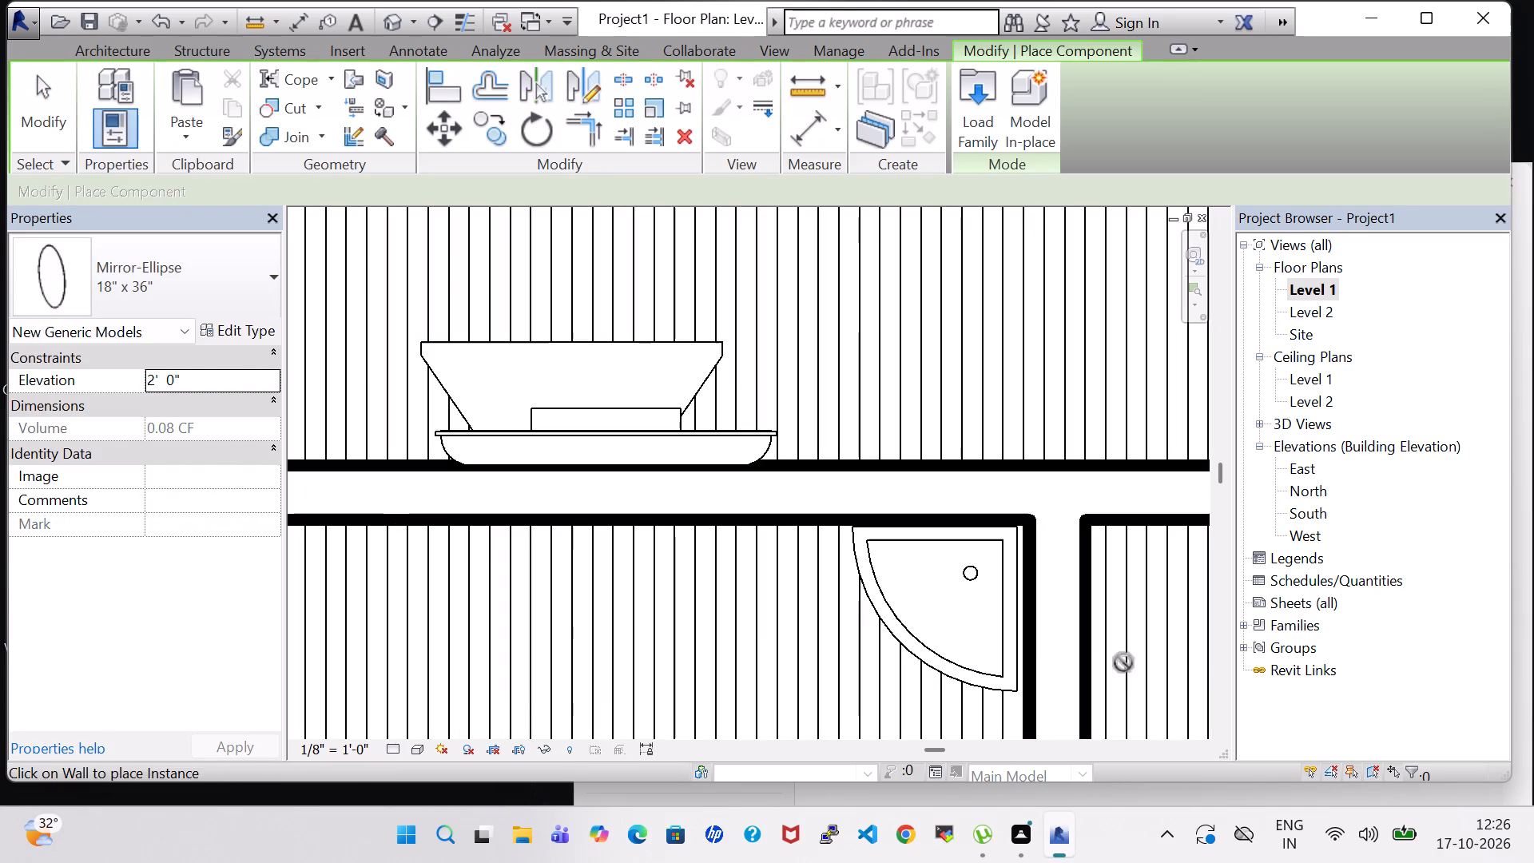
click(1035, 600)
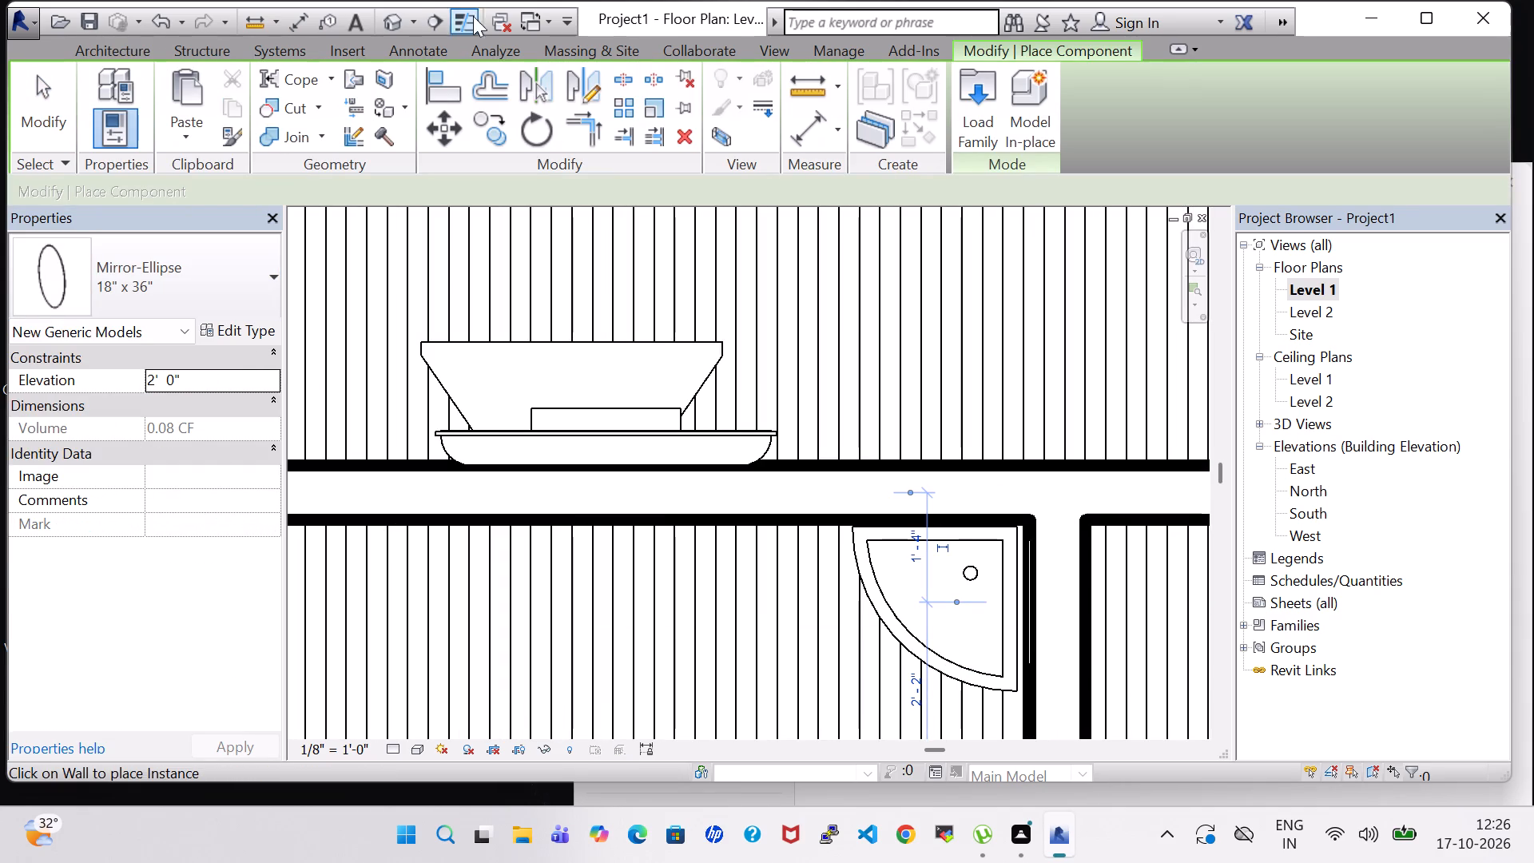
In the 3D view, raise the stub wall's elliptical mirror to an elevation of 4' 0" and nudge it slightly toward the bedroom wall.
click(383, 24)
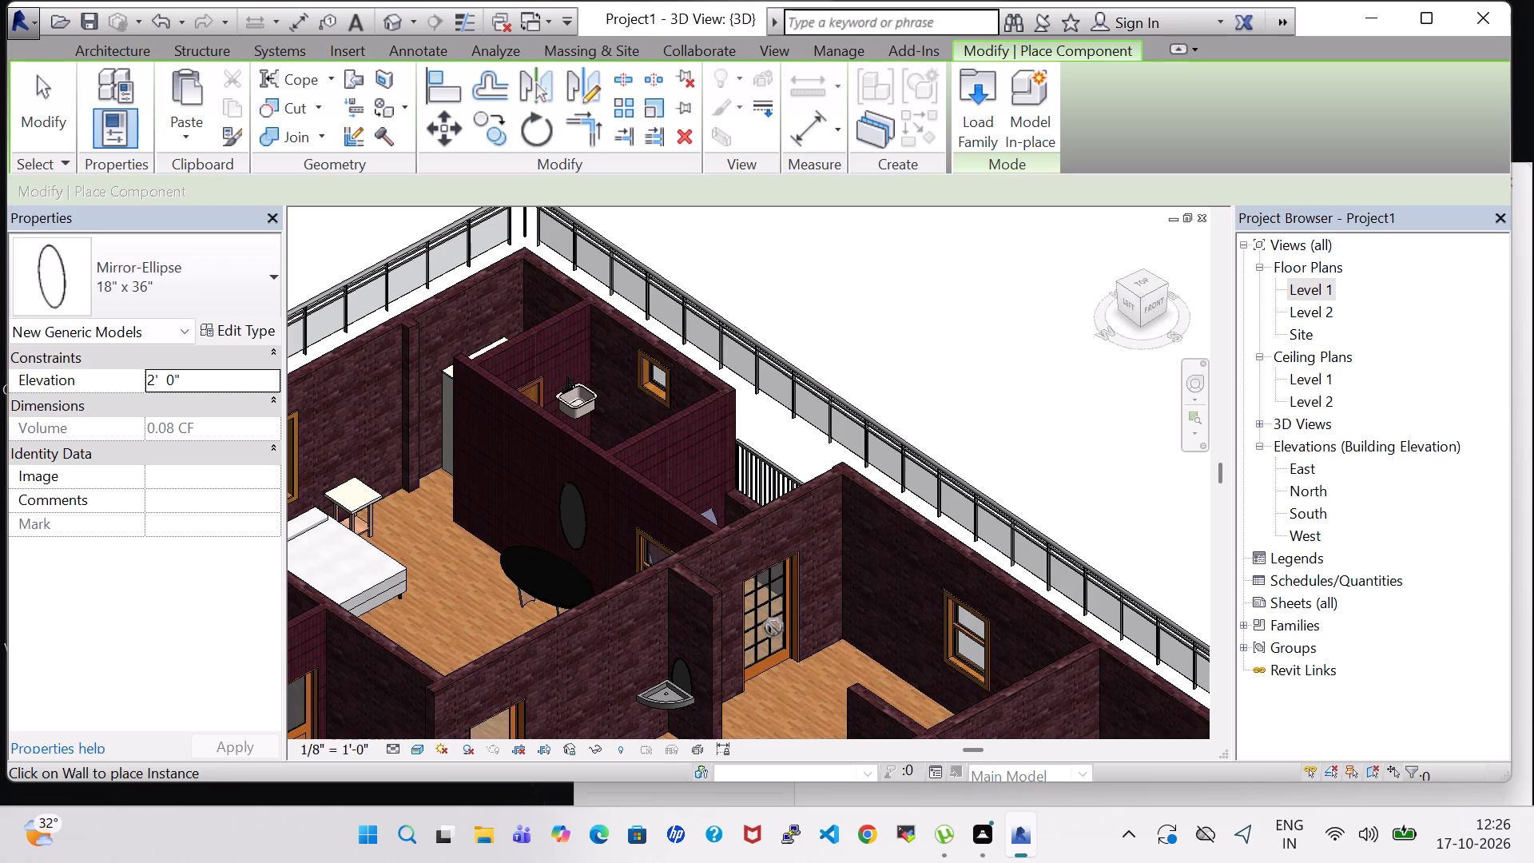
middle_drag(794, 694, 897, 682)
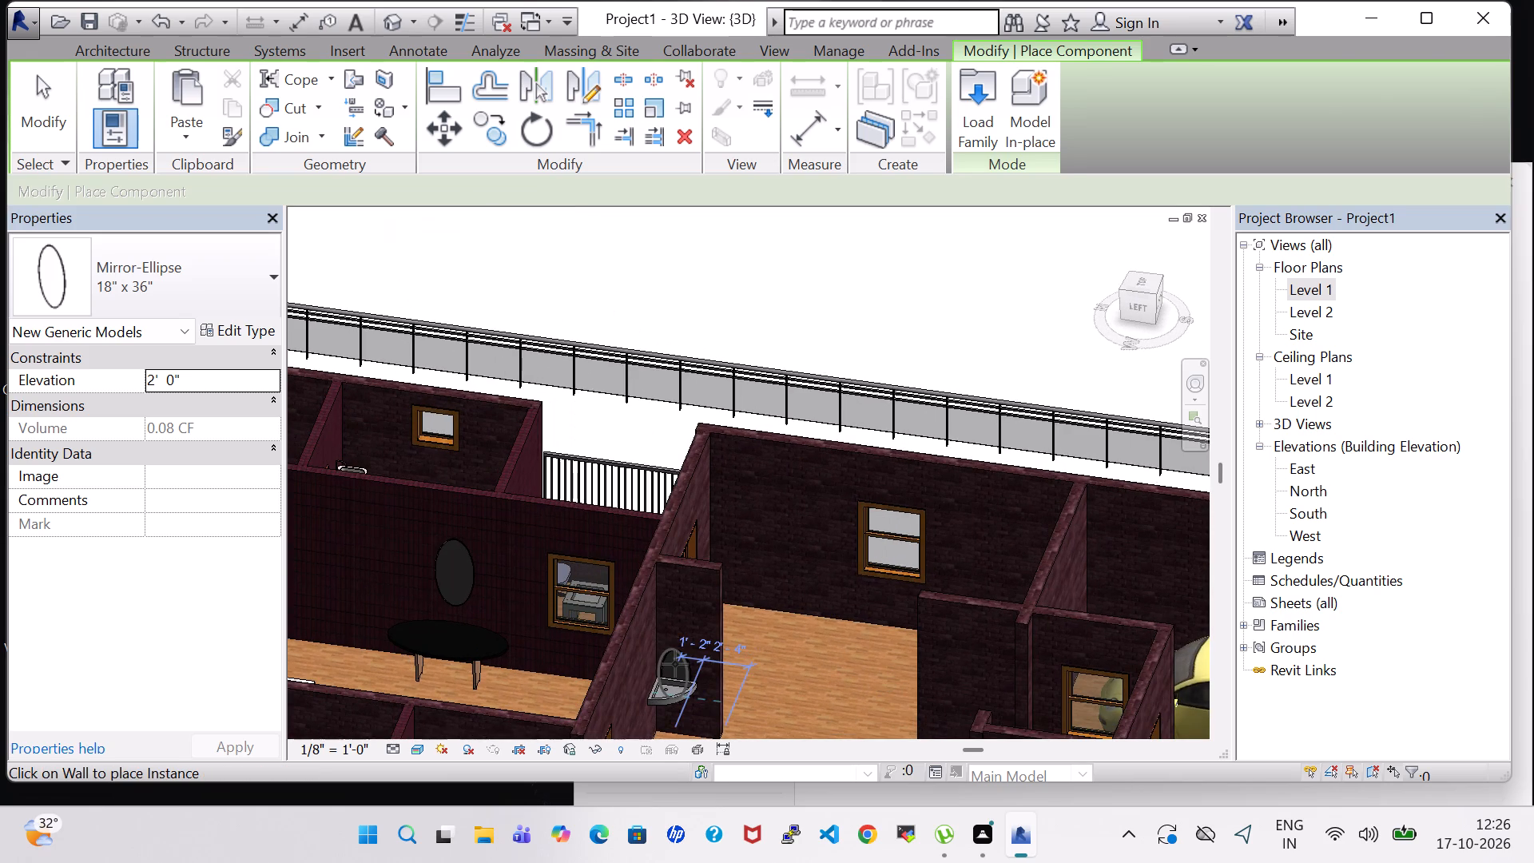
key(Escape)
key(Escape)
click(683, 654)
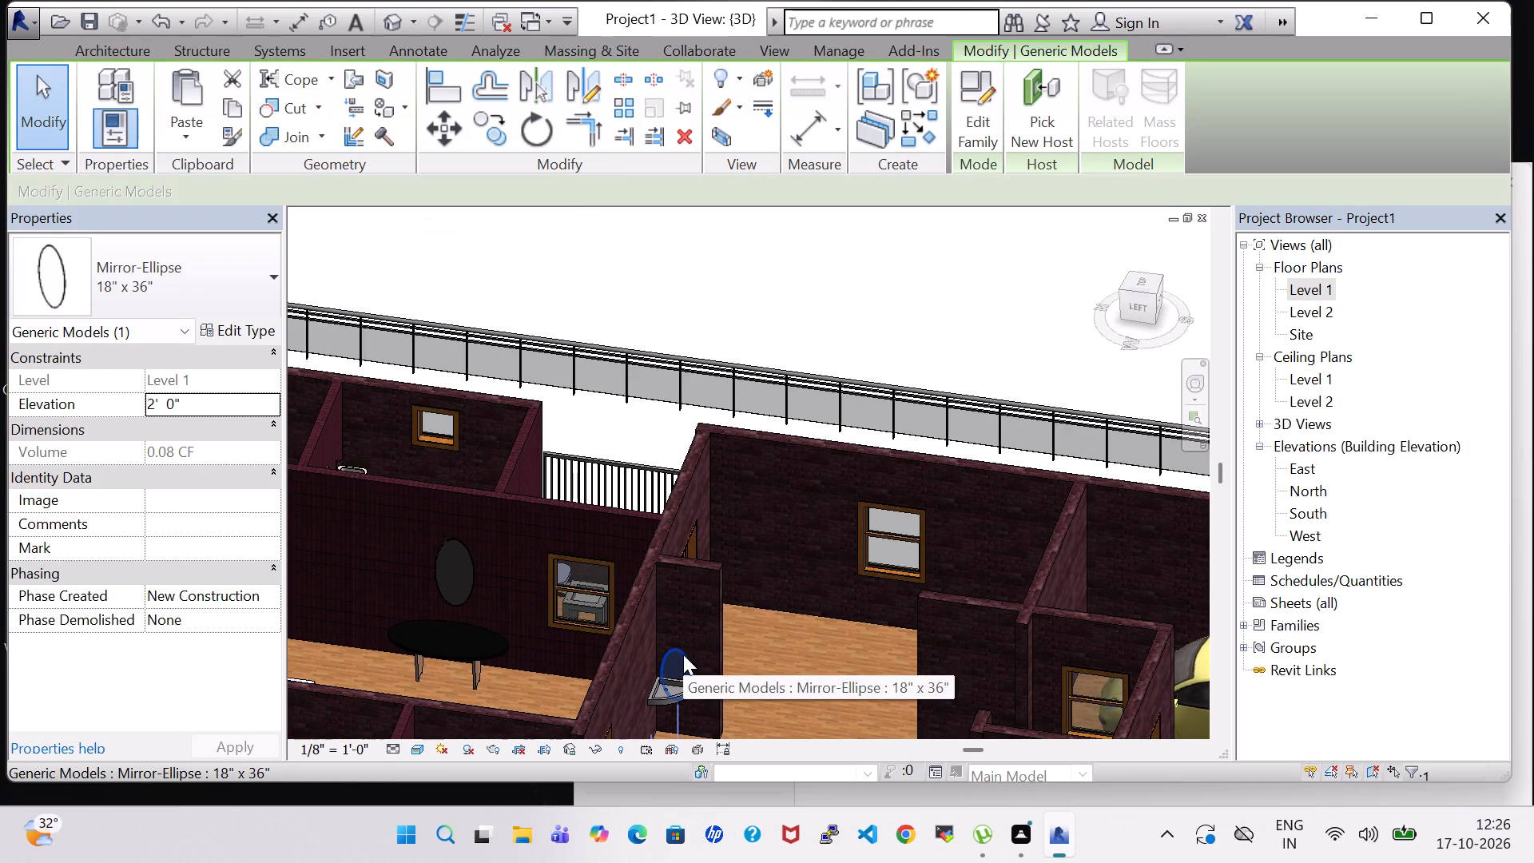
key(Up)
key(Up)
key(Up)
key(Up)
key(Up)
key(Up)
key(Up)
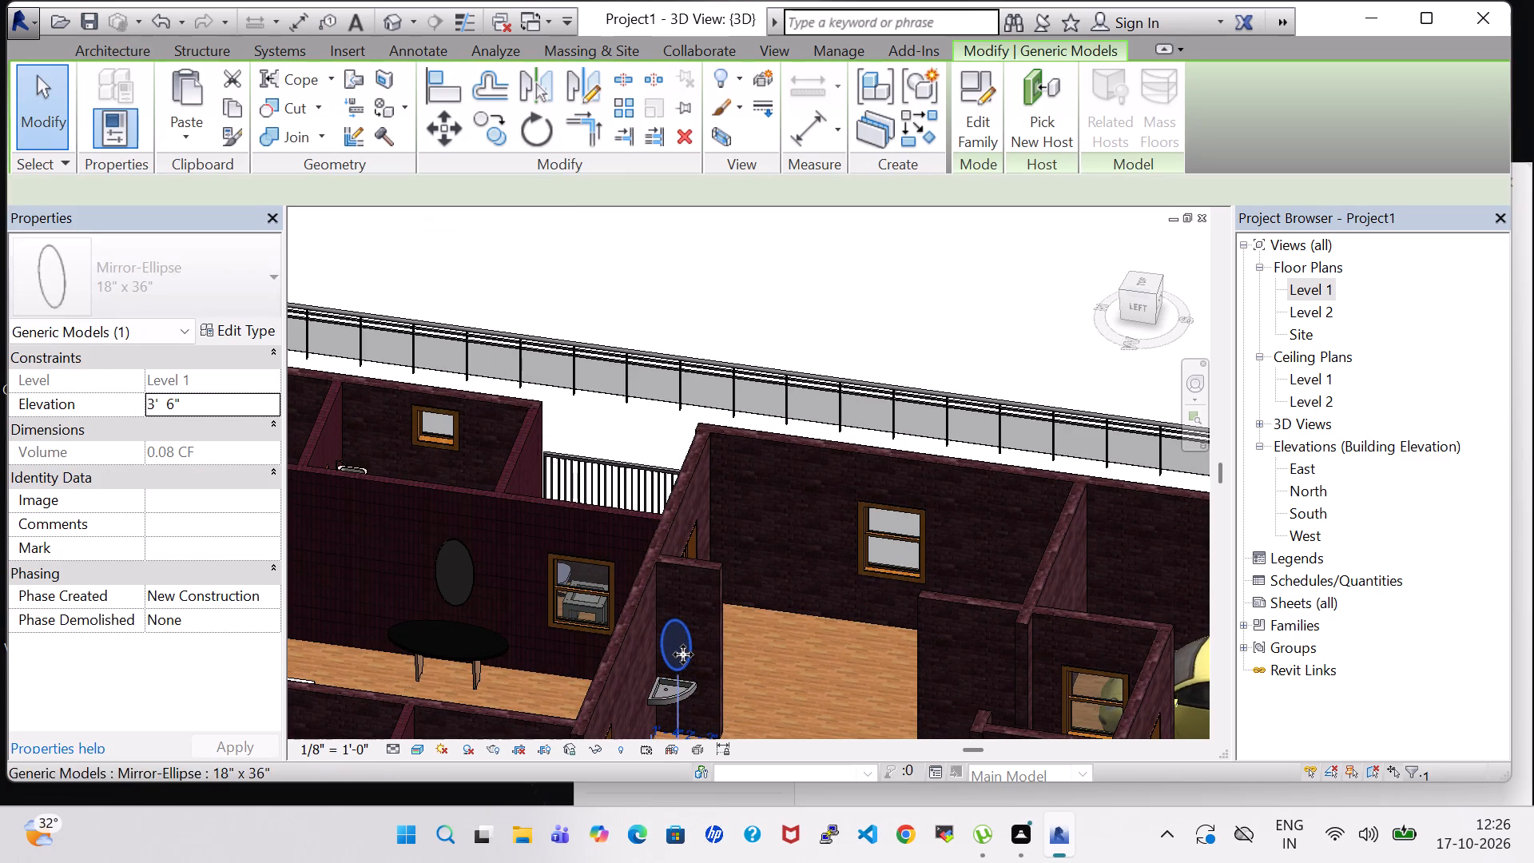
key(Up)
key(Left)
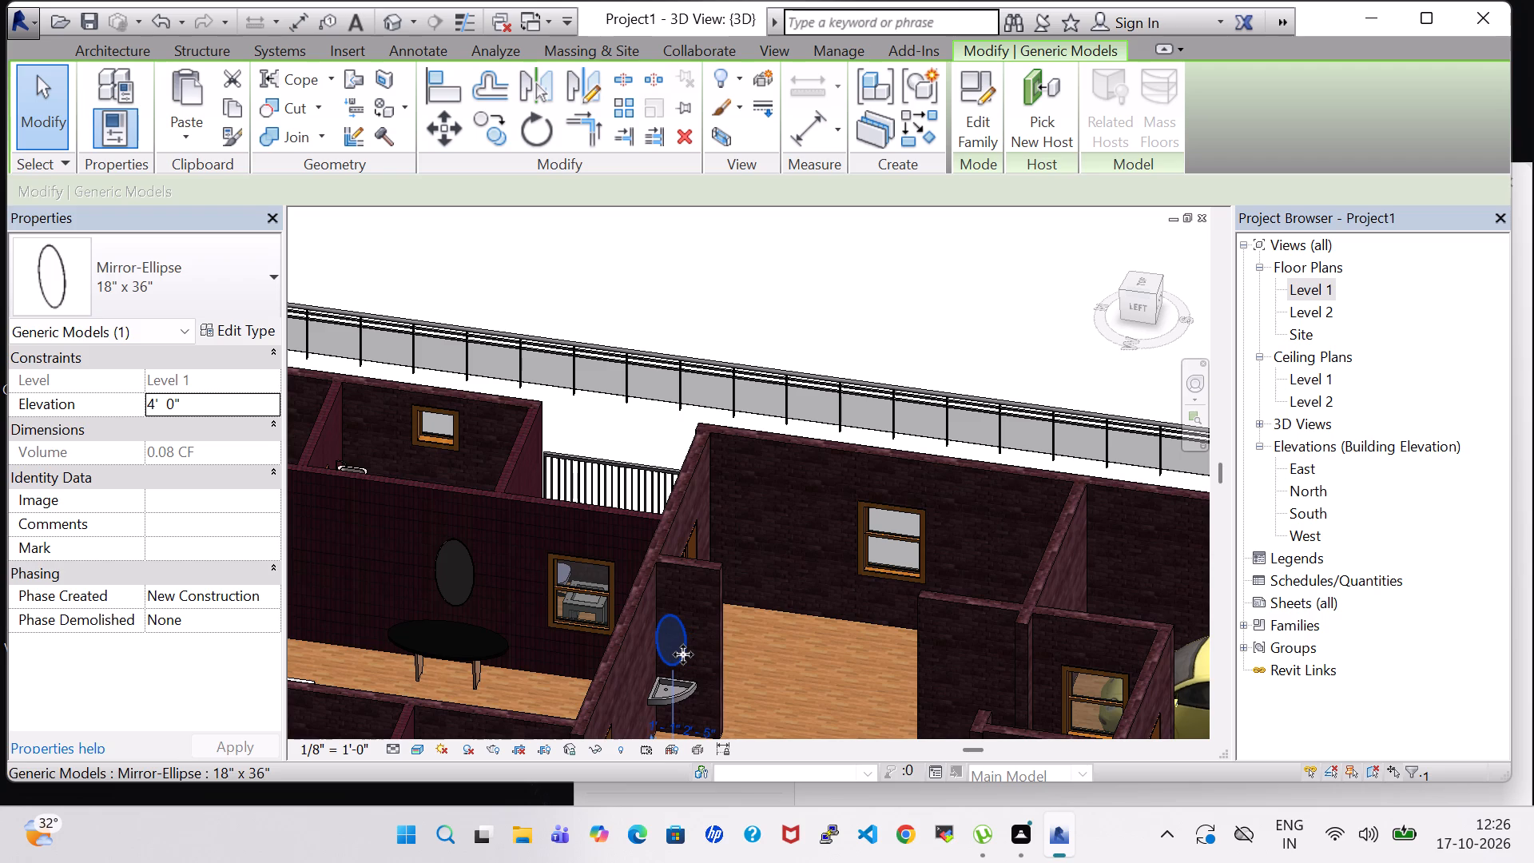
click(907, 300)
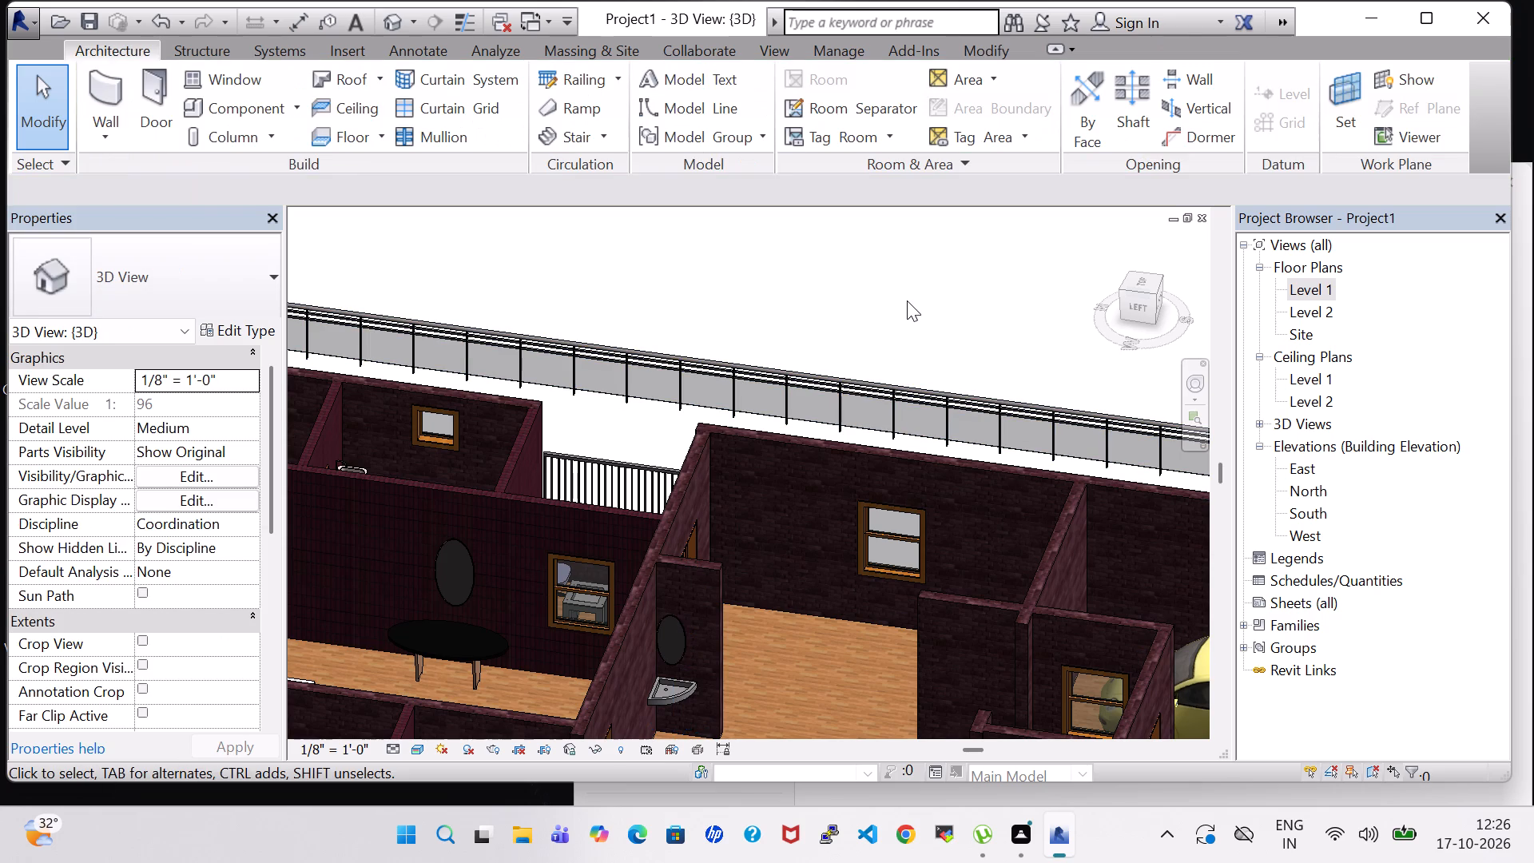
Look over the mirror and surrounding rooms in 3D, and return to the Level 1 floor plan around the corner sink.
middle_drag(907, 300, 891, 313)
shift+scroll(891, 313, down, 3)
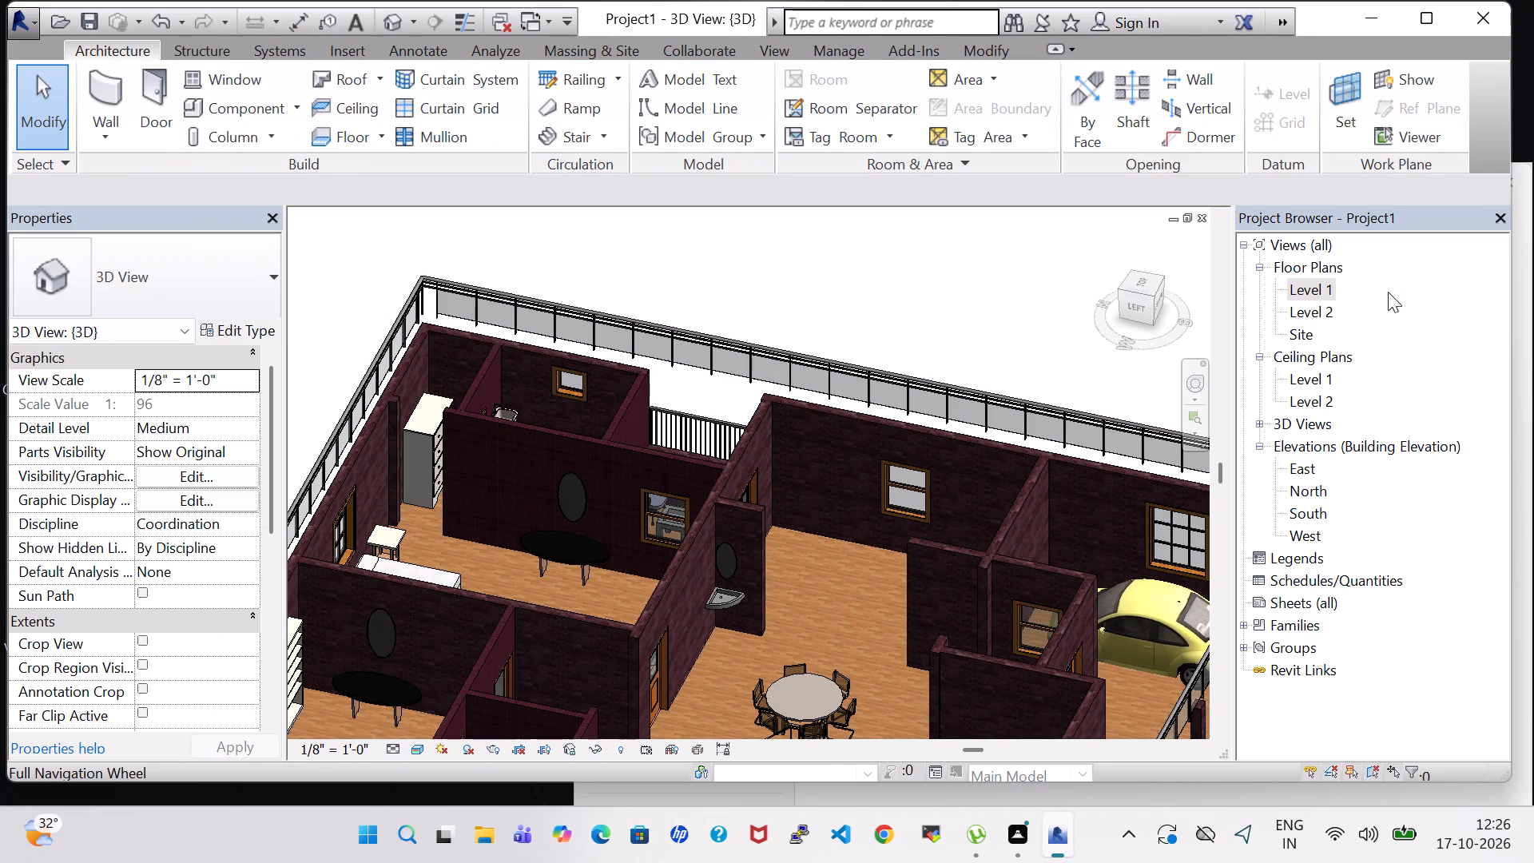
double_click(1325, 290)
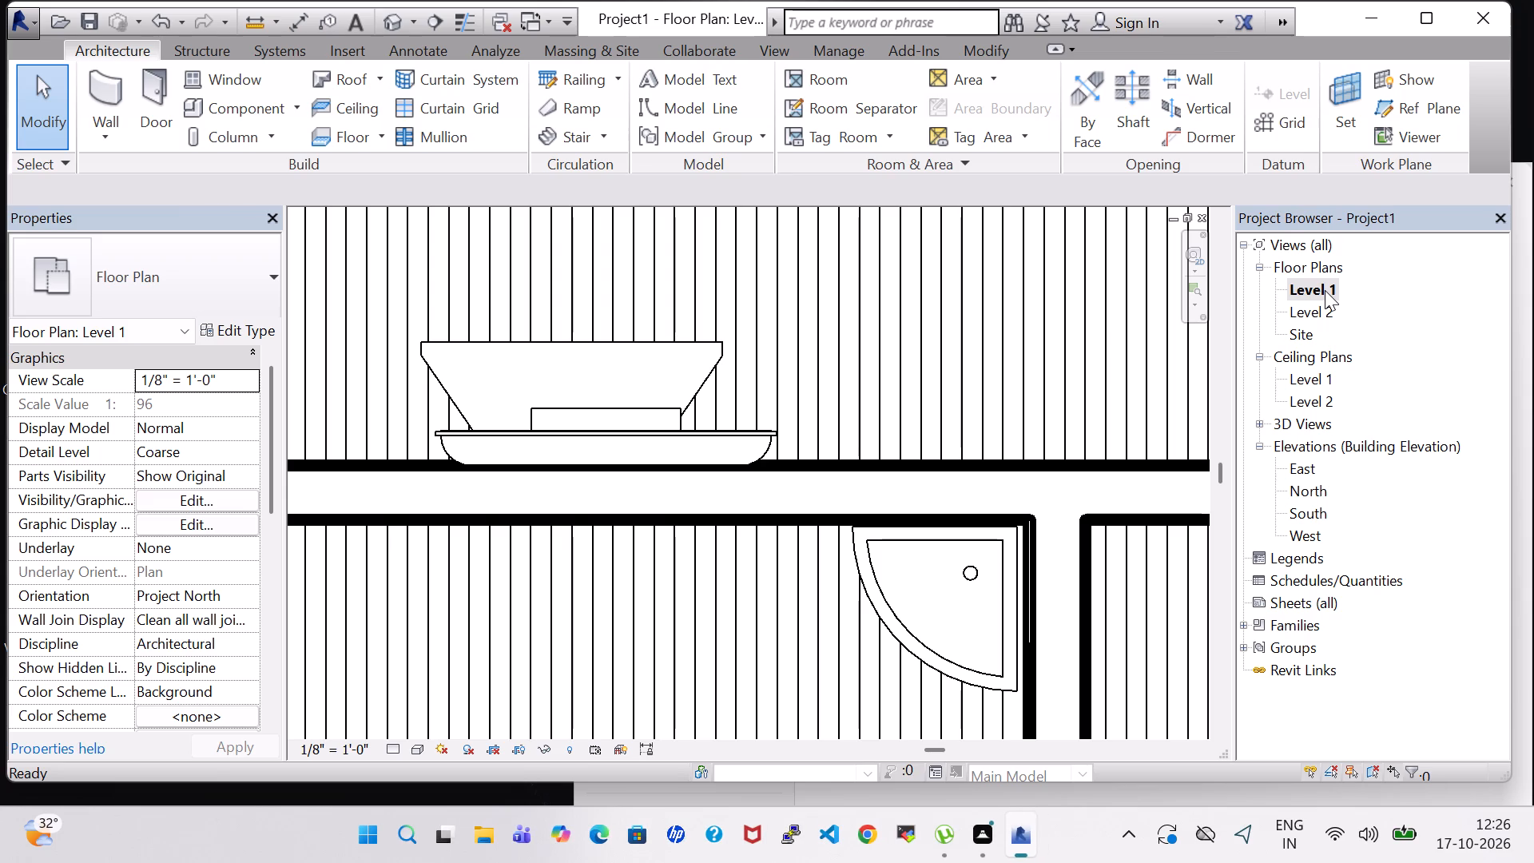
scroll(1249, 297, down, 2)
scroll(988, 424, down, 3)
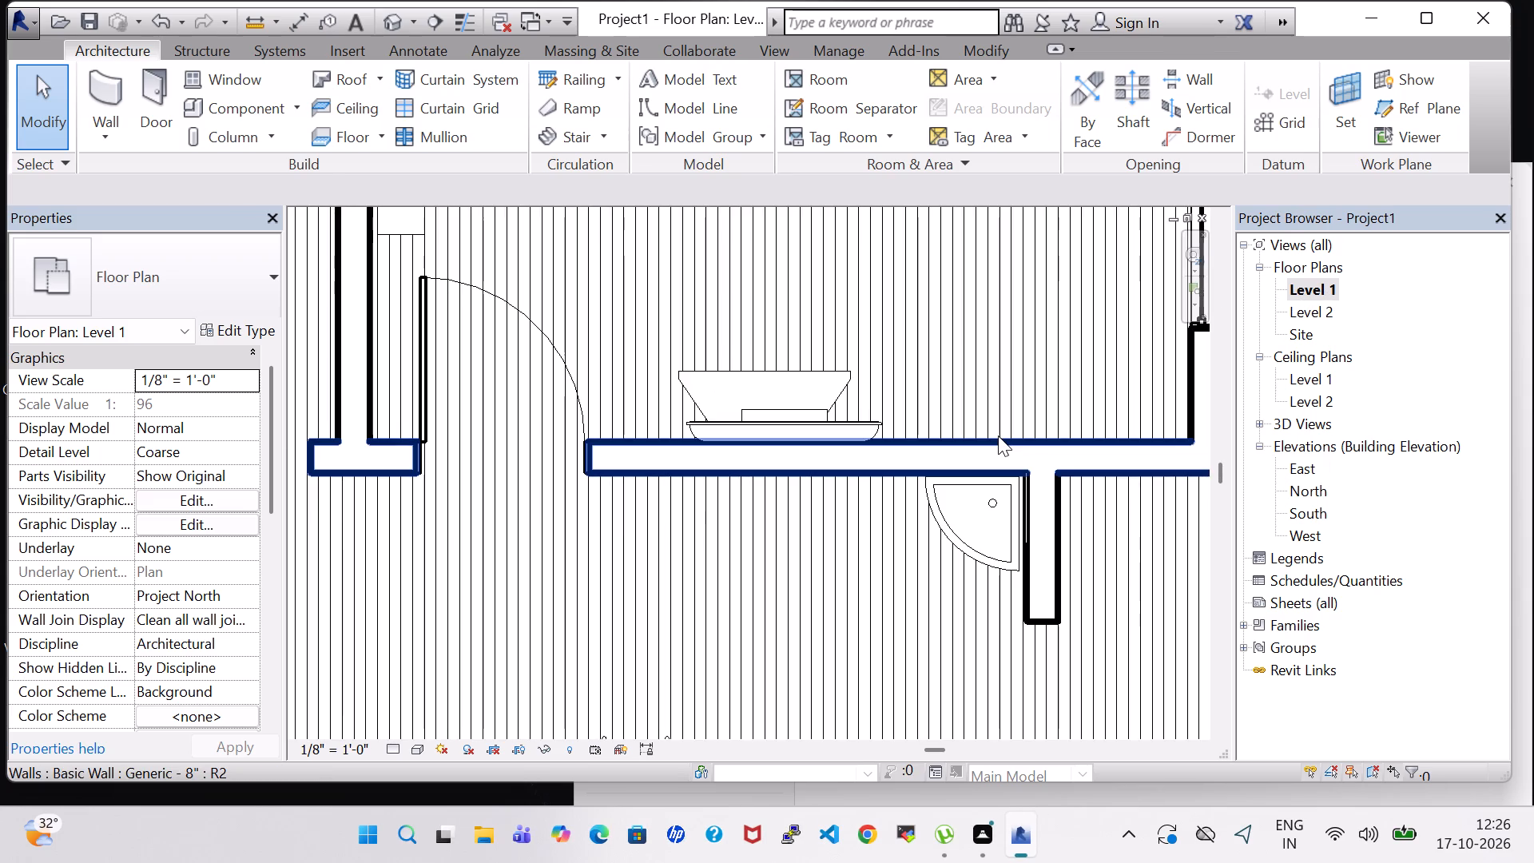
Load the Kitchenette - Medium family from the Specialty Equipment > Domestic folder of the US Imperial library for placement.
key(Escape)
middle_drag(998, 435, 704, 435)
scroll(969, 435, down, 6)
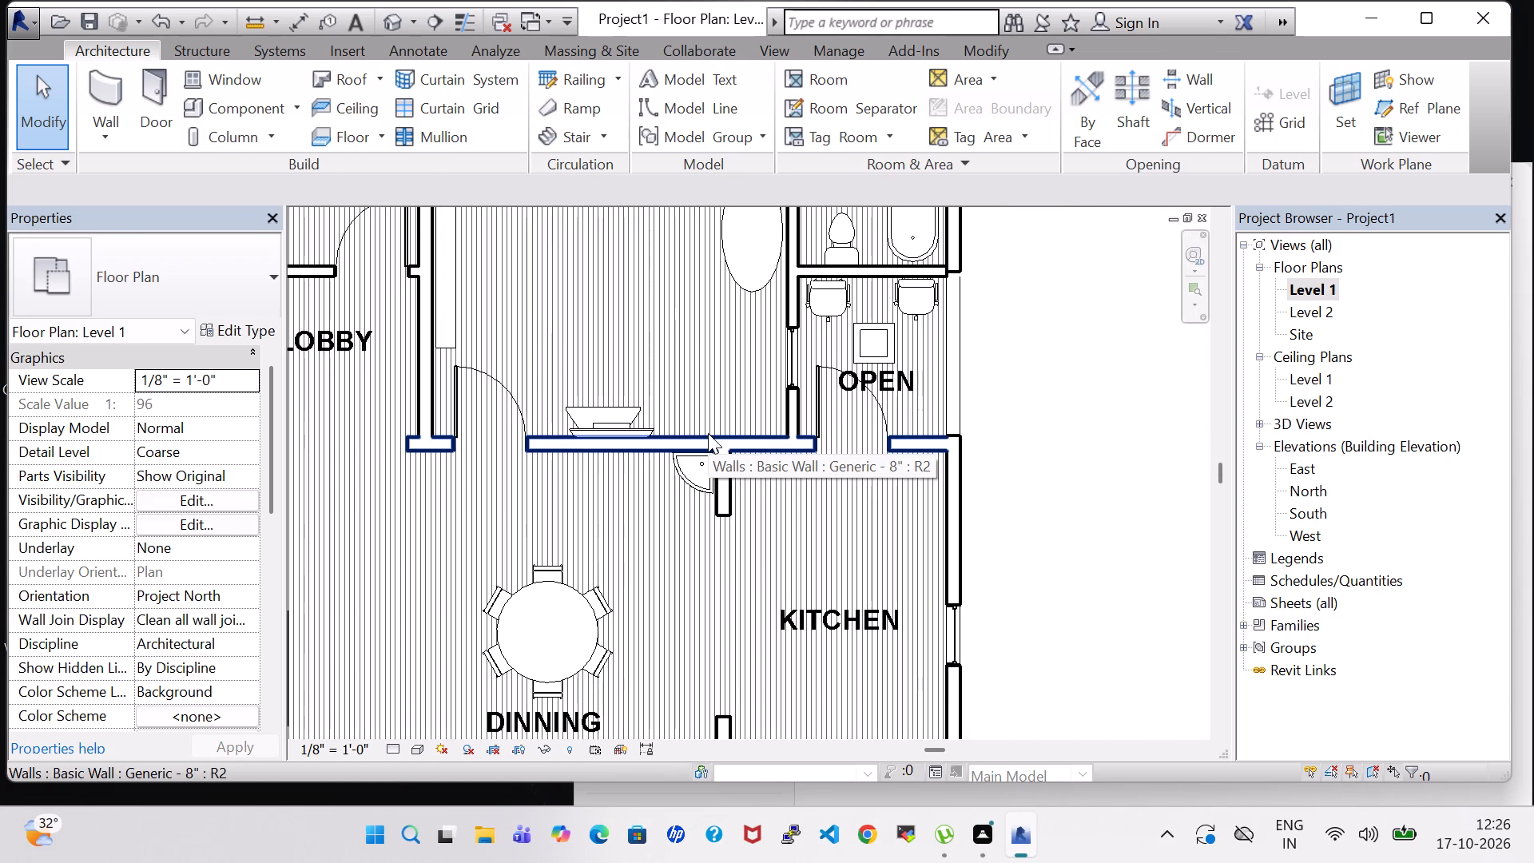
scroll(708, 433, down, 3)
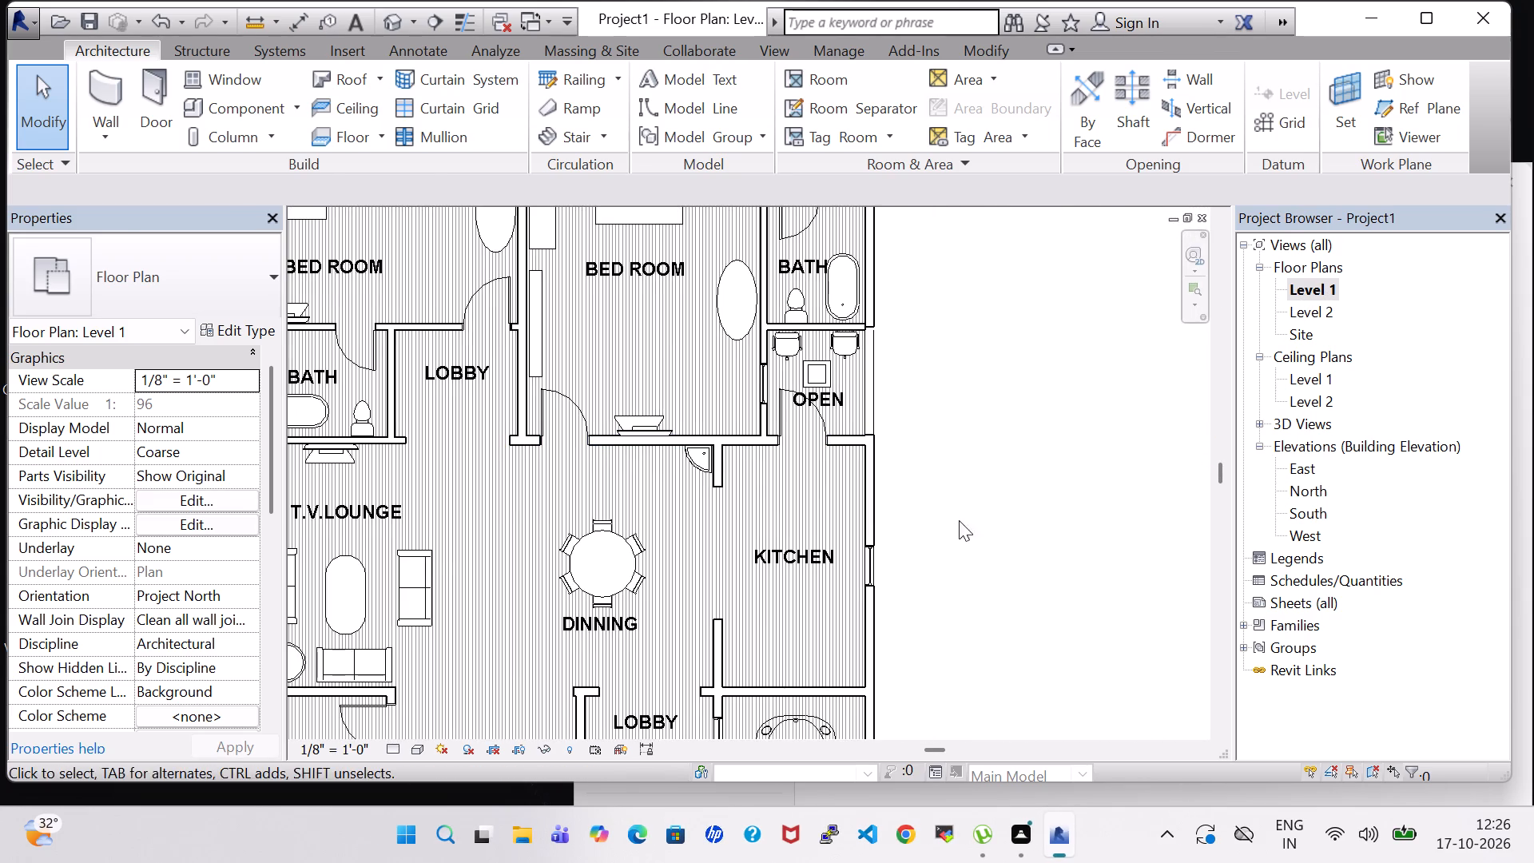
middle_drag(959, 520, 968, 434)
scroll(968, 434, down, 1)
middle_drag(968, 434, 993, 440)
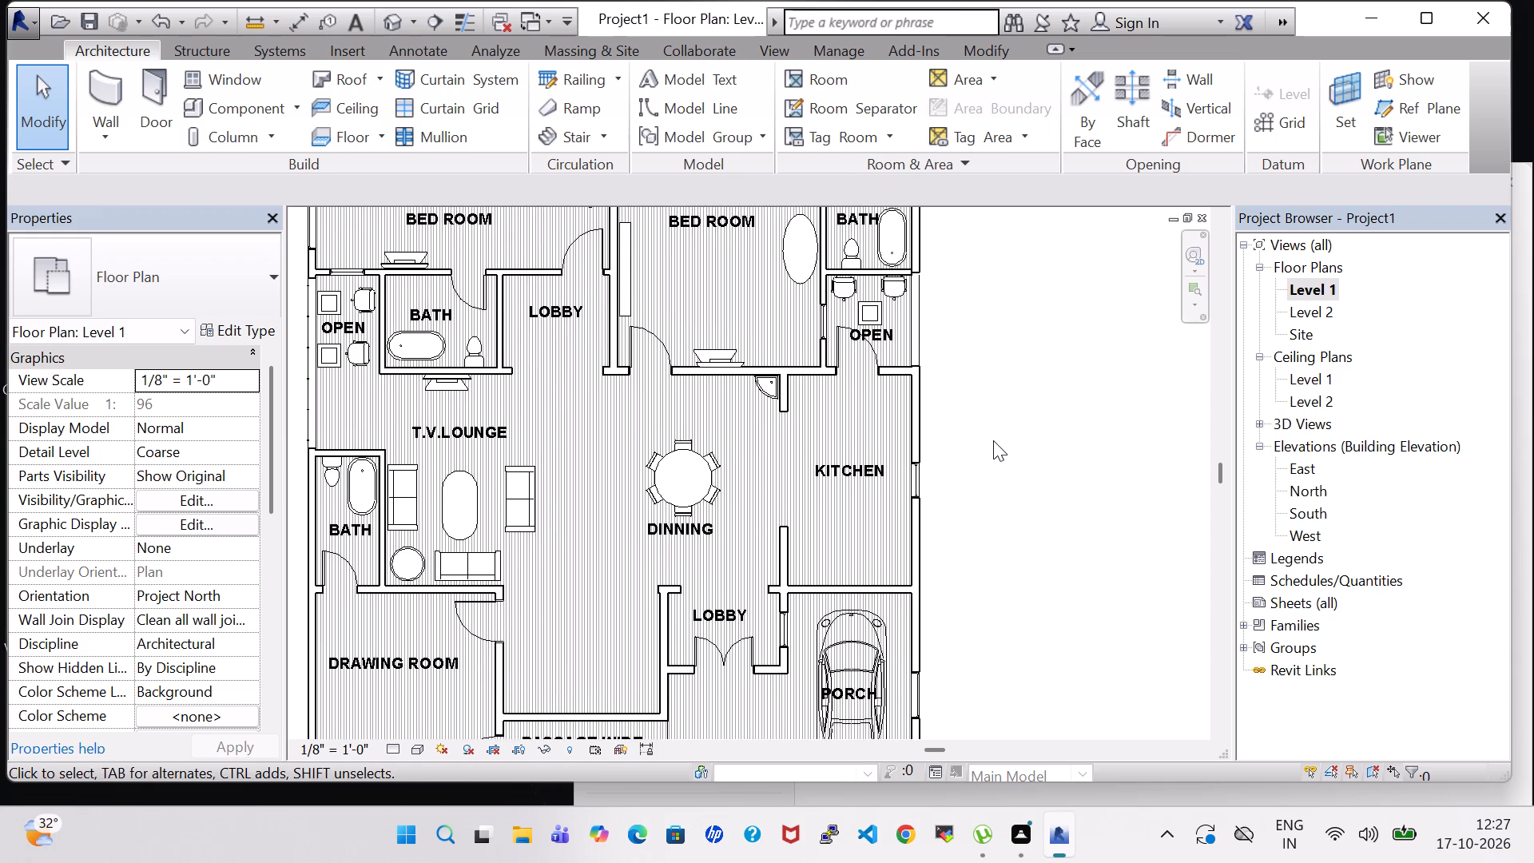
scroll(993, 440, down, 2)
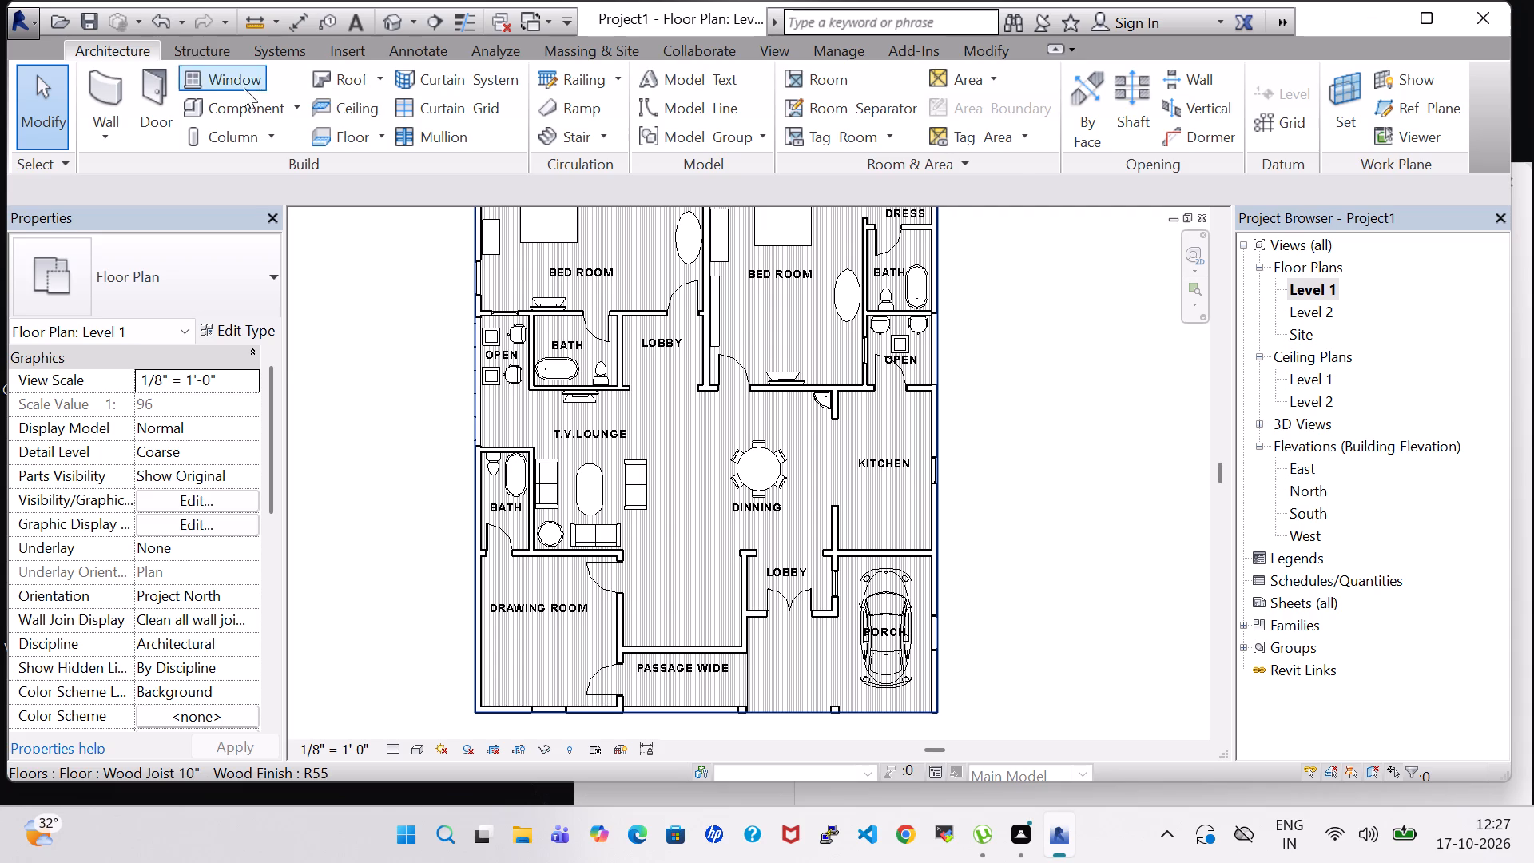
click(240, 108)
click(982, 135)
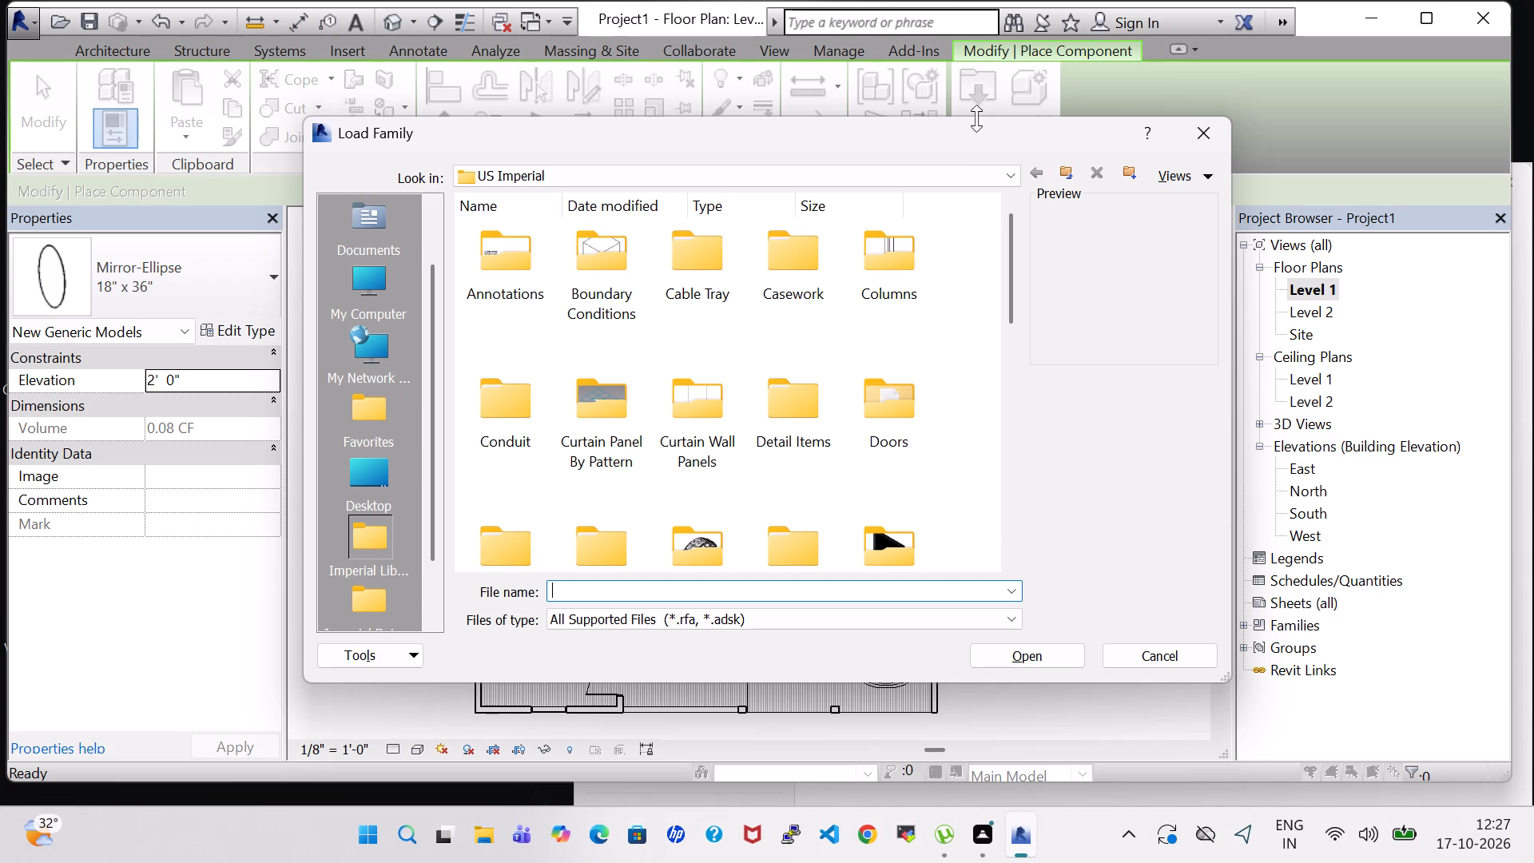
scroll(988, 389, down, 1)
scroll(686, 336, down, 1)
scroll(561, 416, down, 2)
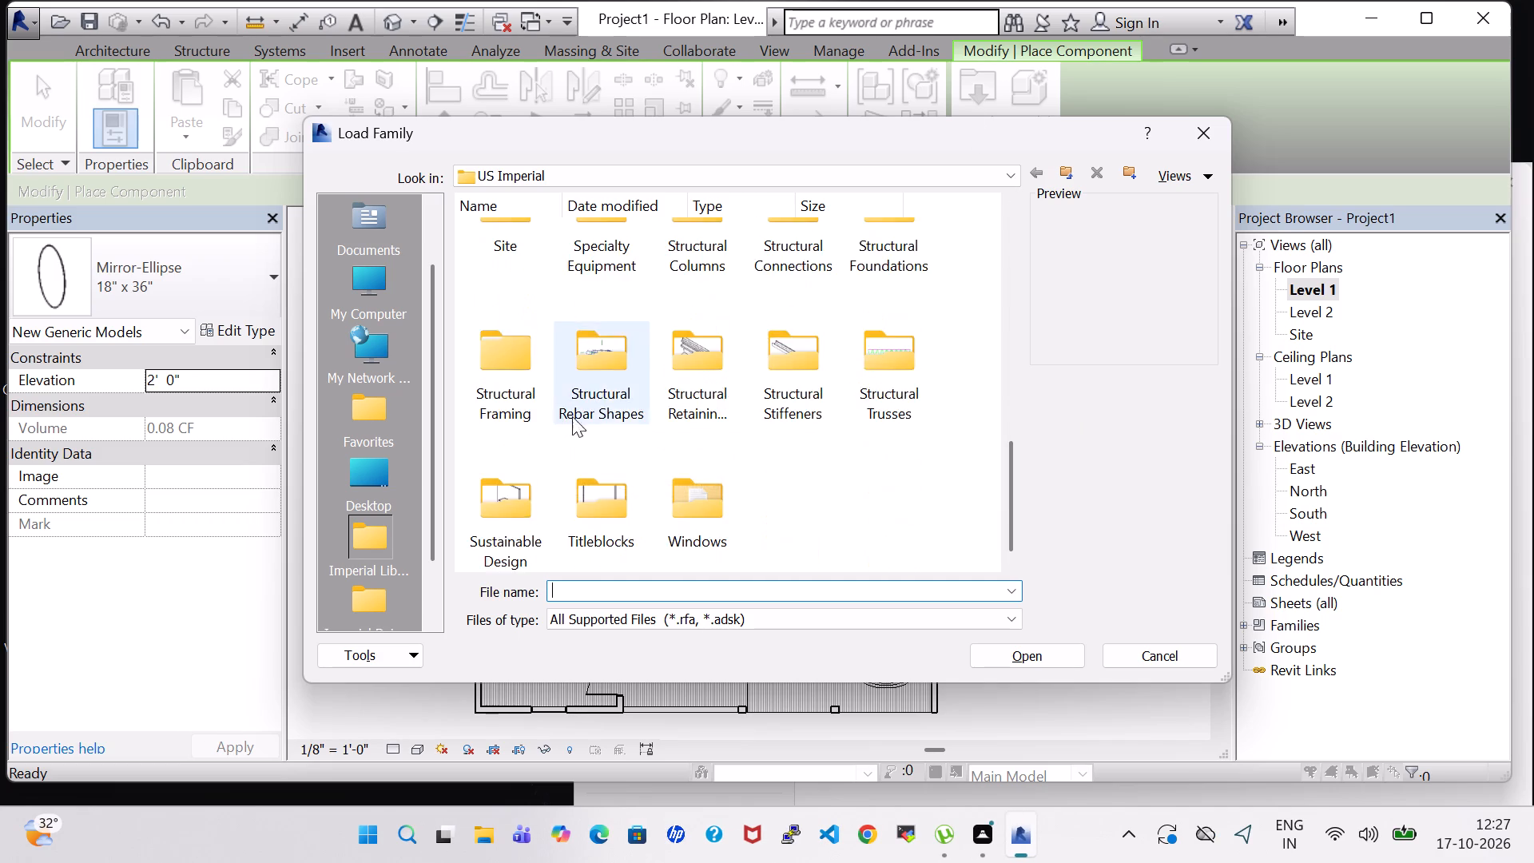
scroll(628, 337, up, 2)
scroll(596, 421, down, 1)
double_click(602, 430)
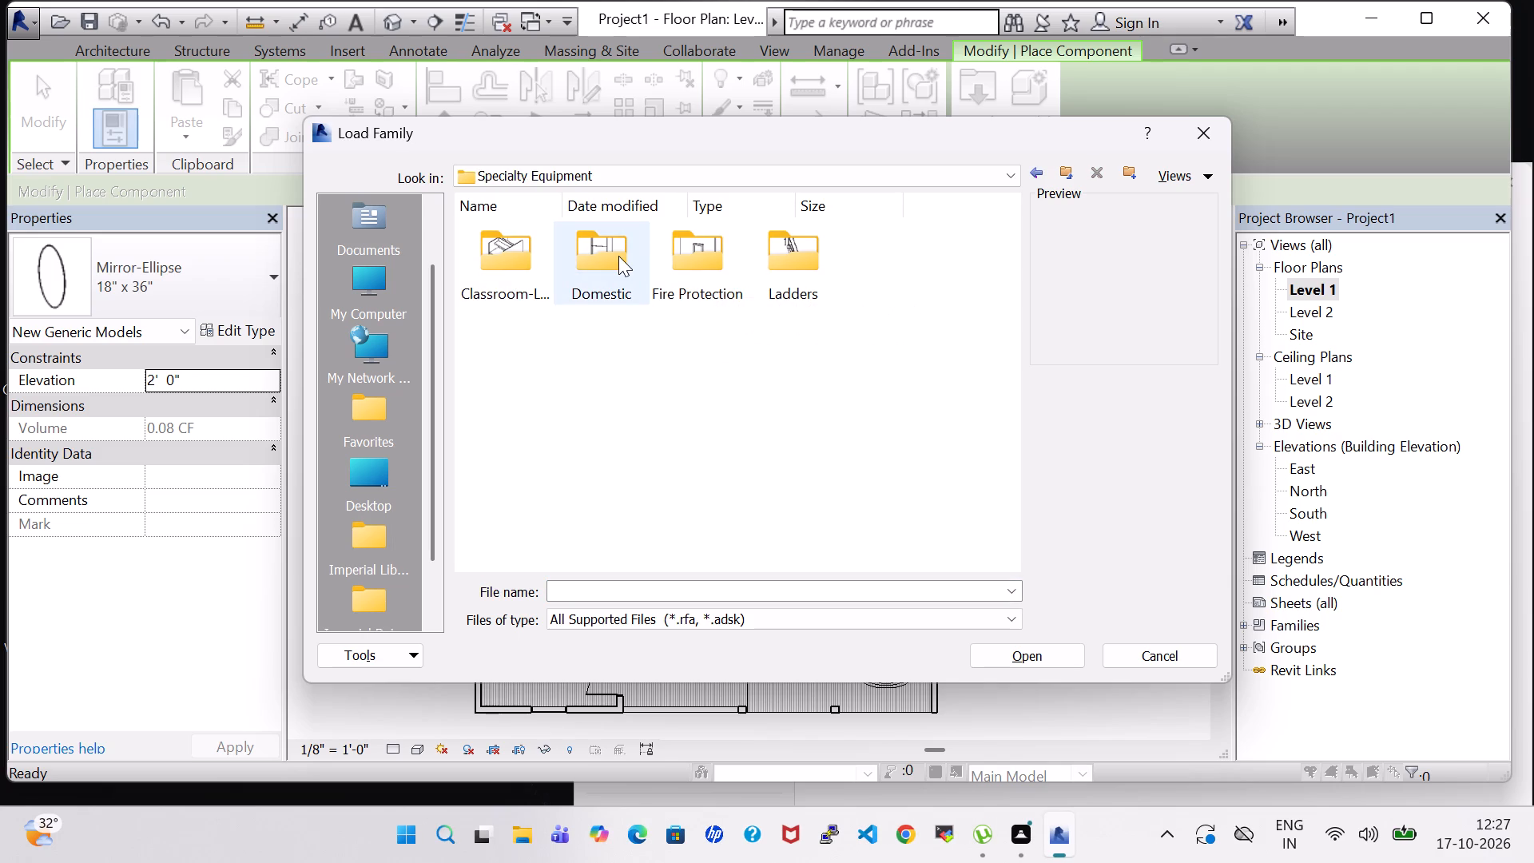
double_click(618, 256)
click(778, 375)
double_click(592, 264)
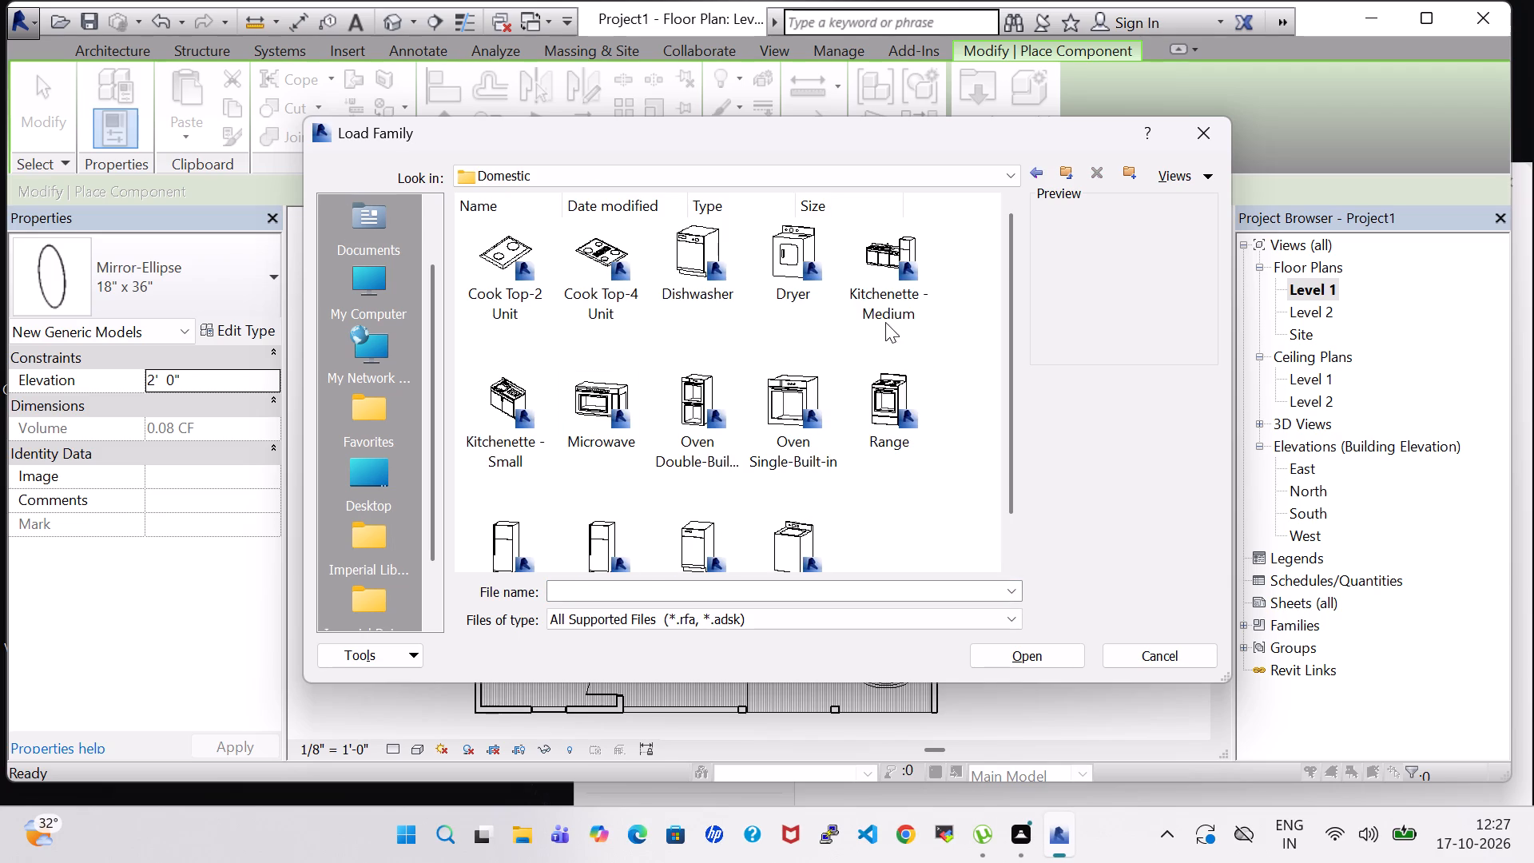
click(888, 268)
click(1062, 663)
Place the Kitchenette - Medium, rotated lengthwise, against the kitchen's exterior wall beside the window.
scroll(913, 459, up, 3)
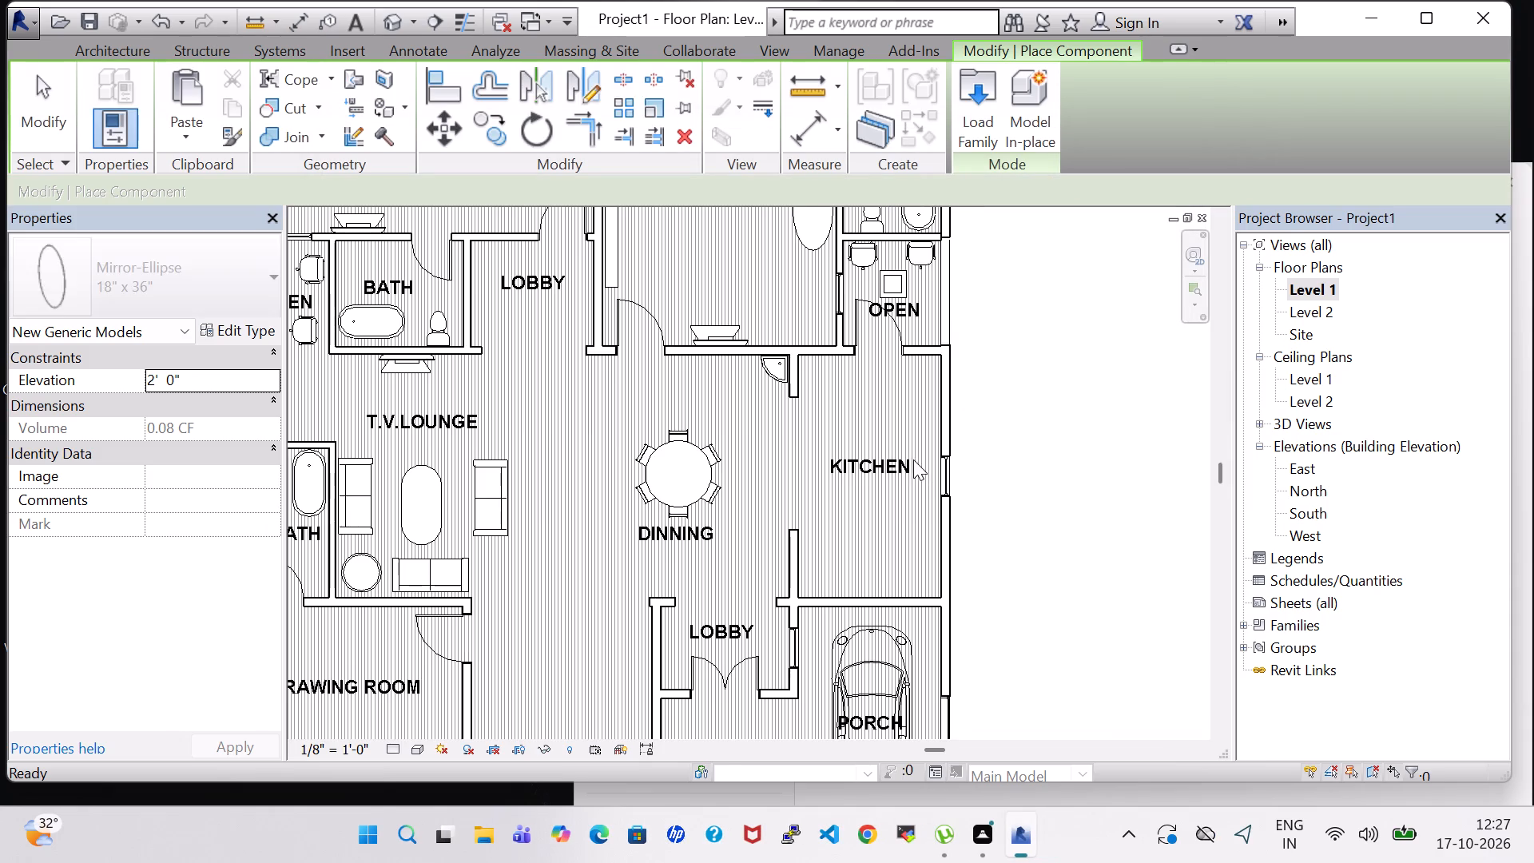
key(space)
key(space)
key(space)
scroll(905, 501, up, 3)
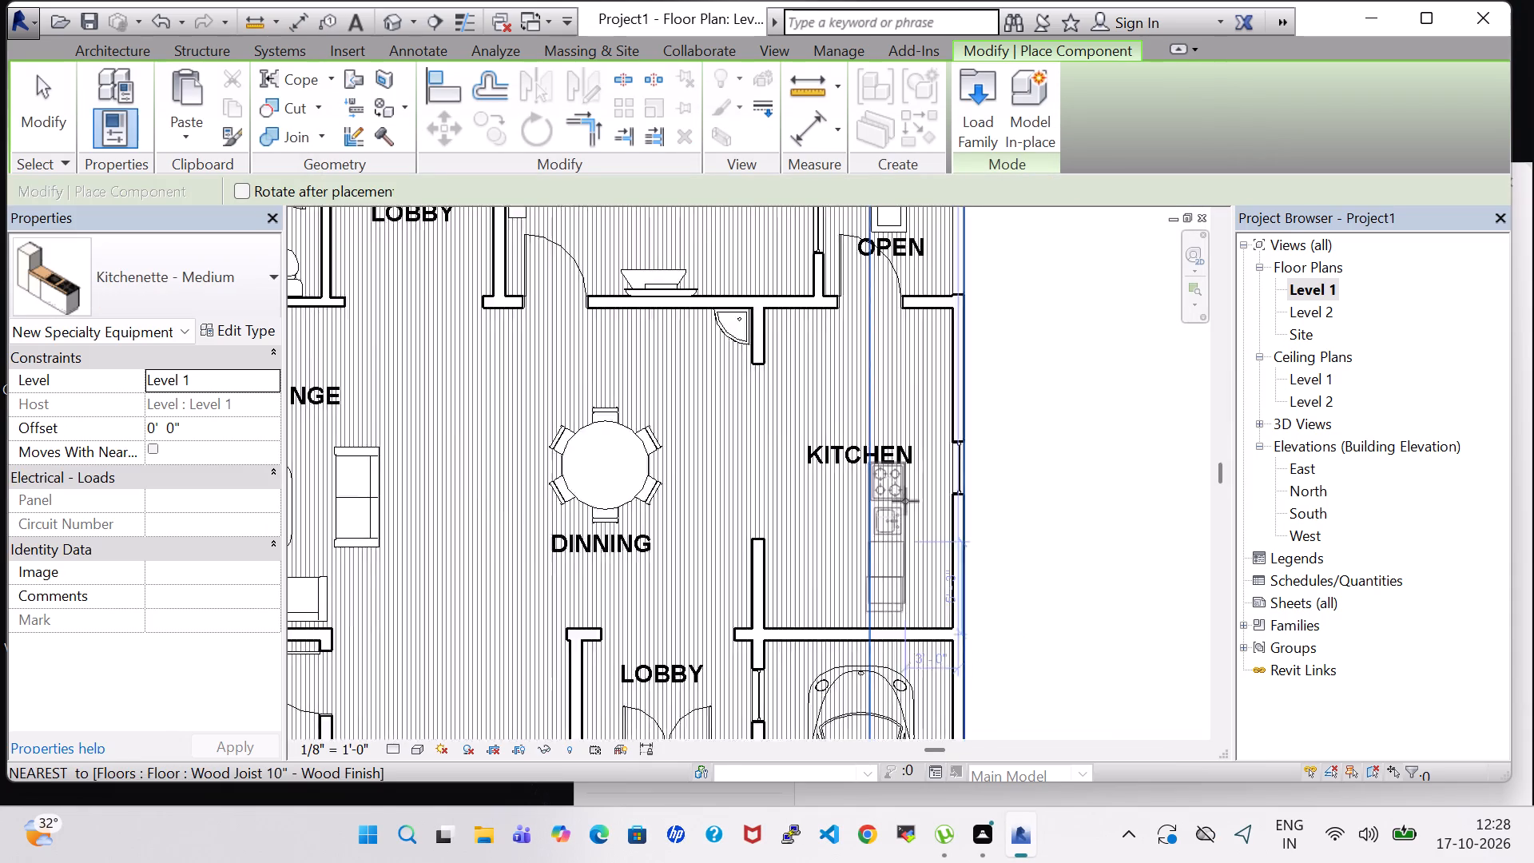
scroll(905, 501, up, 1)
click(962, 418)
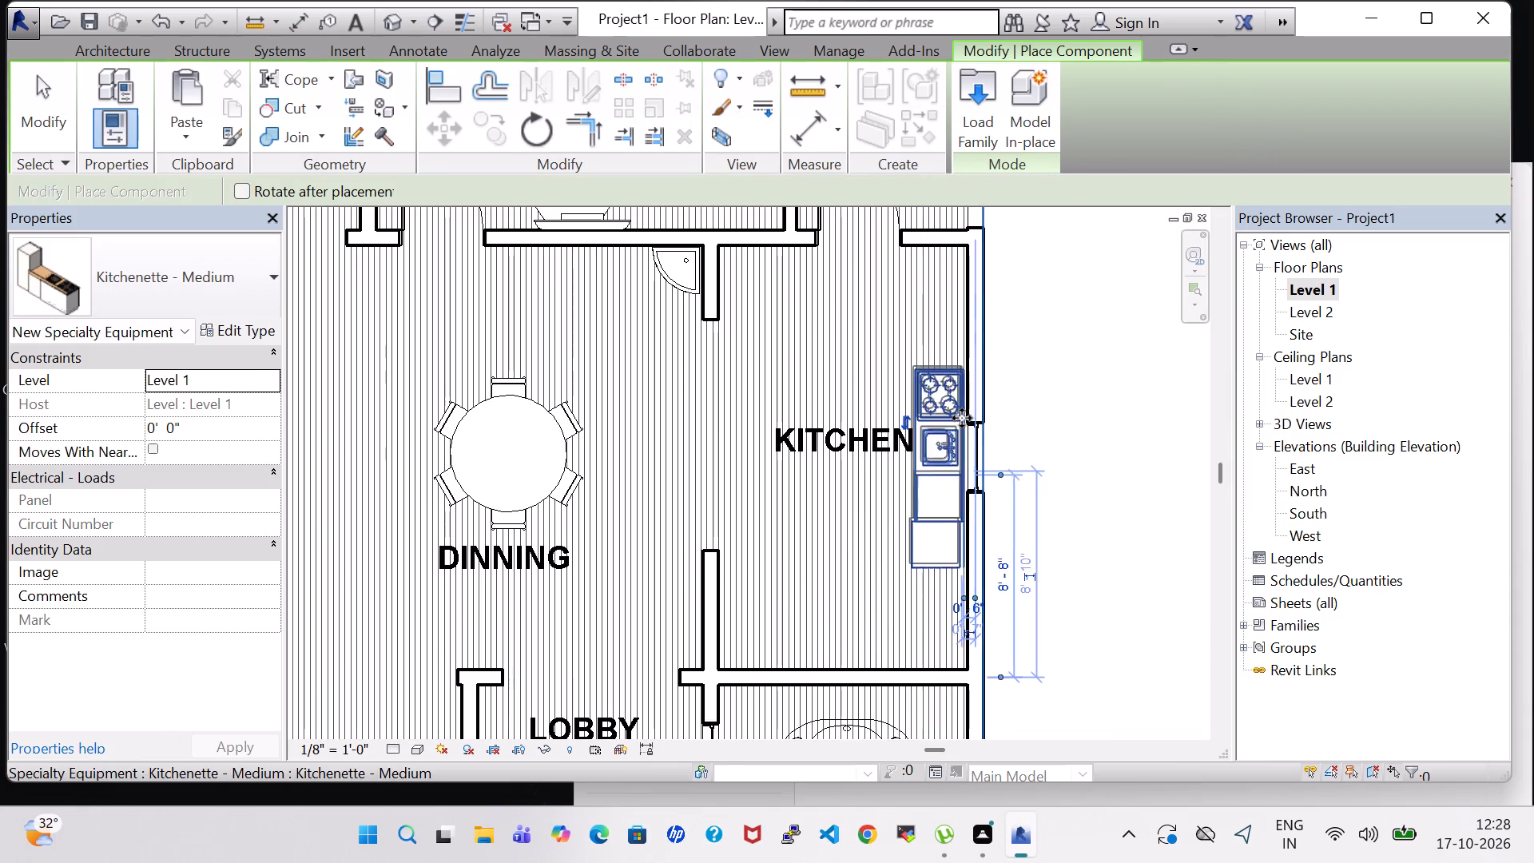
key(Escape)
key(Escape)
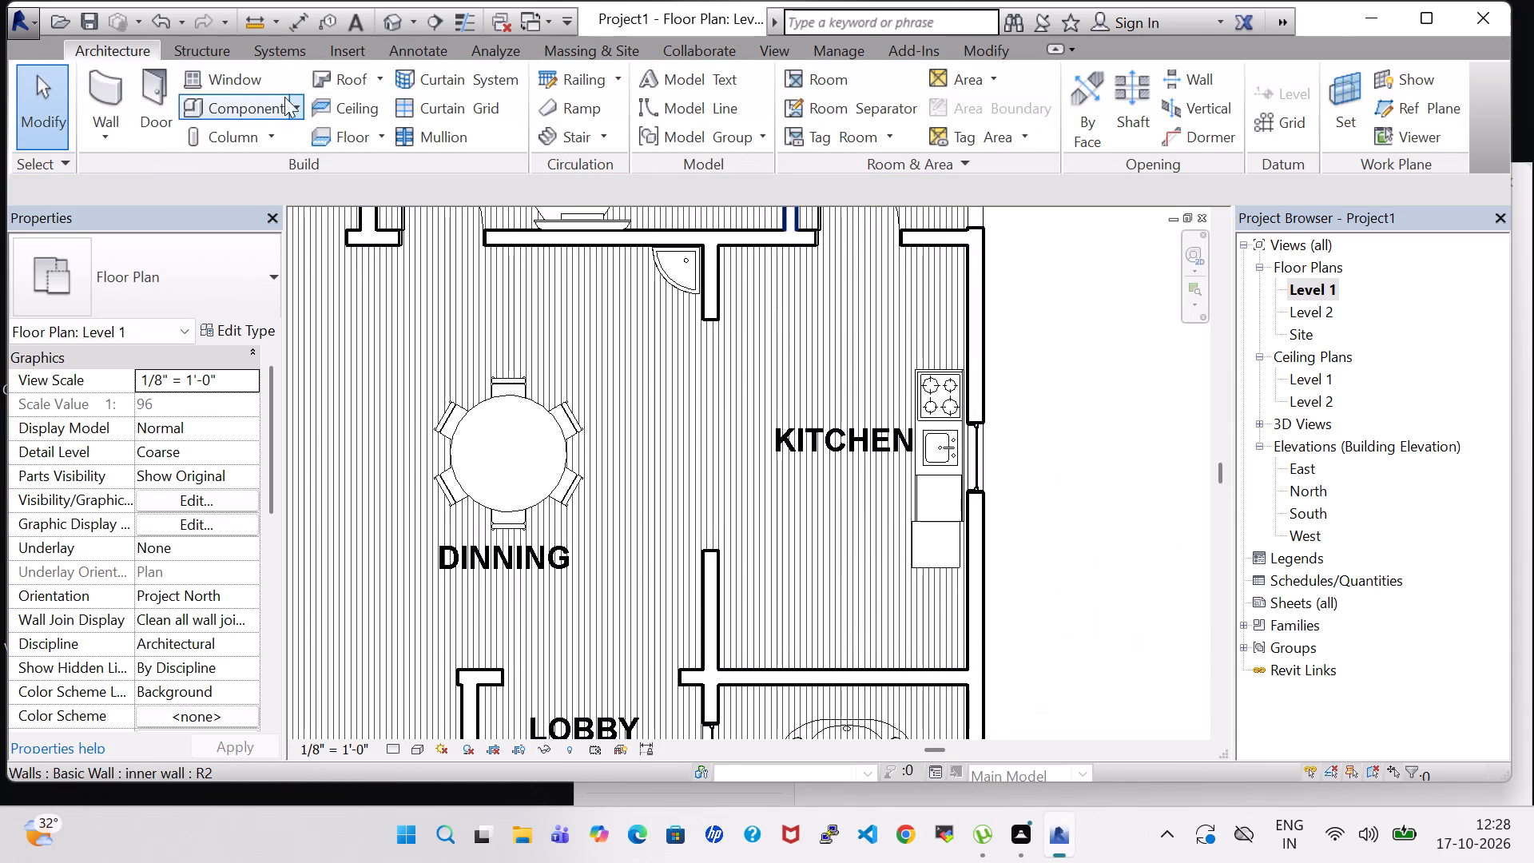
Load the Refrigerator.0001 family from the Specialty Equipment > Domestic folder of the US Imperial library.
click(236, 99)
click(974, 132)
scroll(975, 324, down, 1)
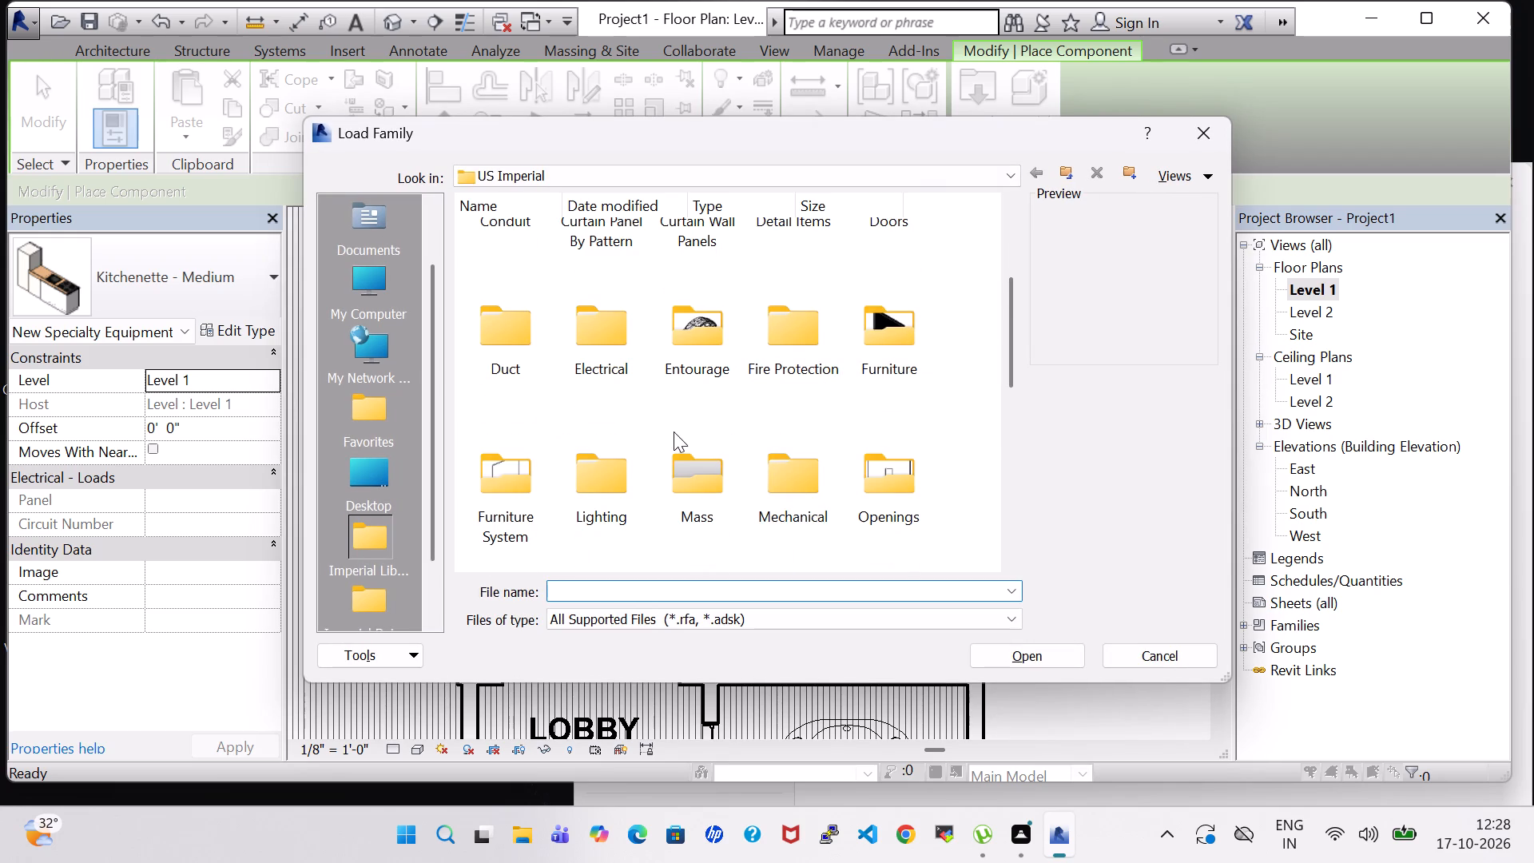
scroll(674, 431, down, 1)
scroll(606, 392, down, 1)
double_click(619, 337)
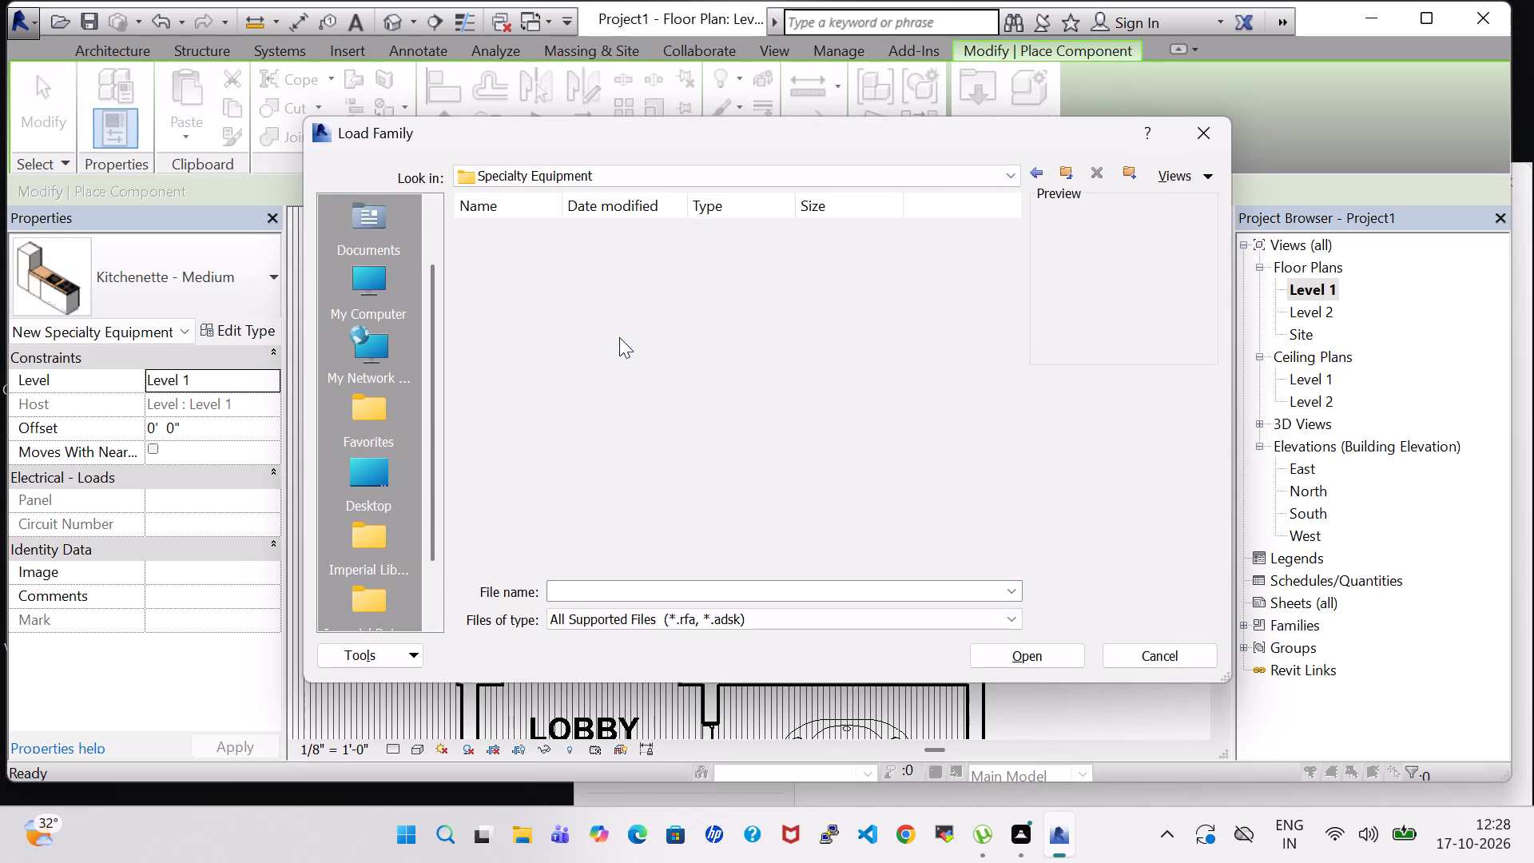
double_click(614, 291)
scroll(683, 380, down, 1)
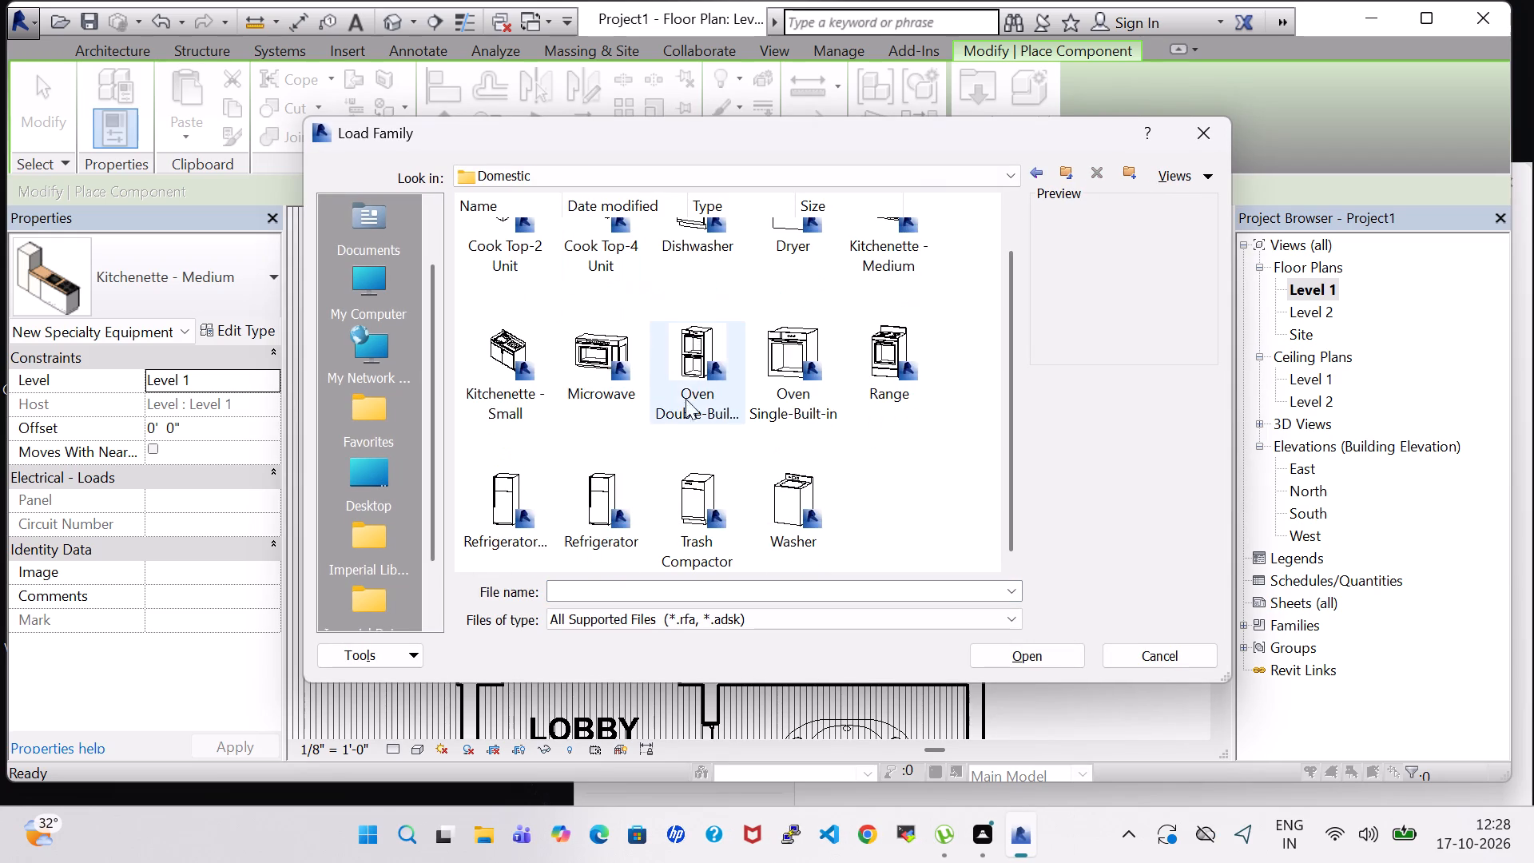
click(511, 469)
click(1038, 642)
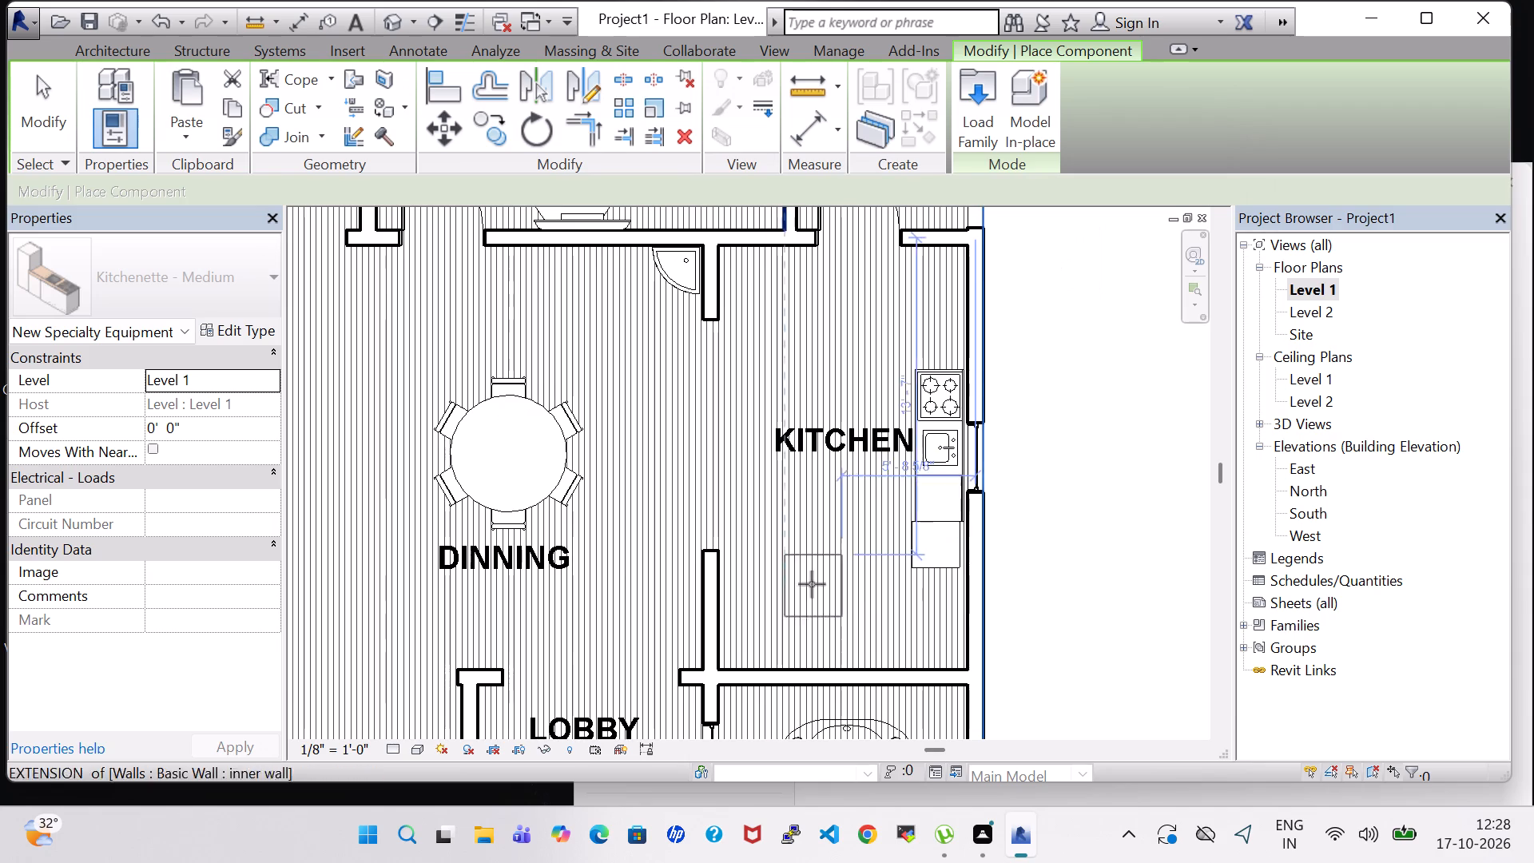
Place a 30" x 32" RH refrigerator in the kitchen's lower corner, beside the wall stub facing the dining area.
key(space)
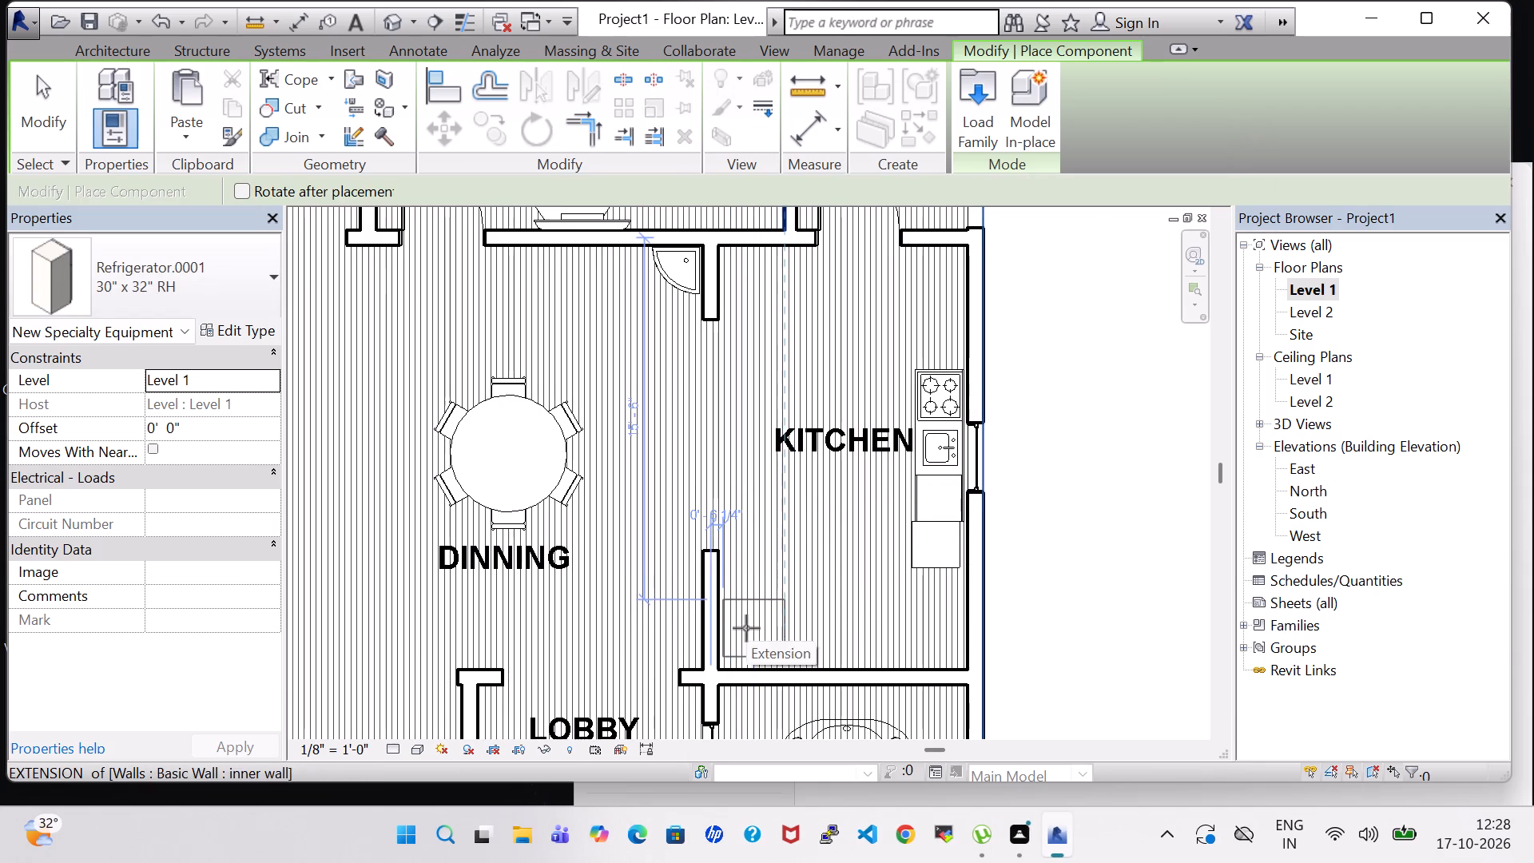
key(space)
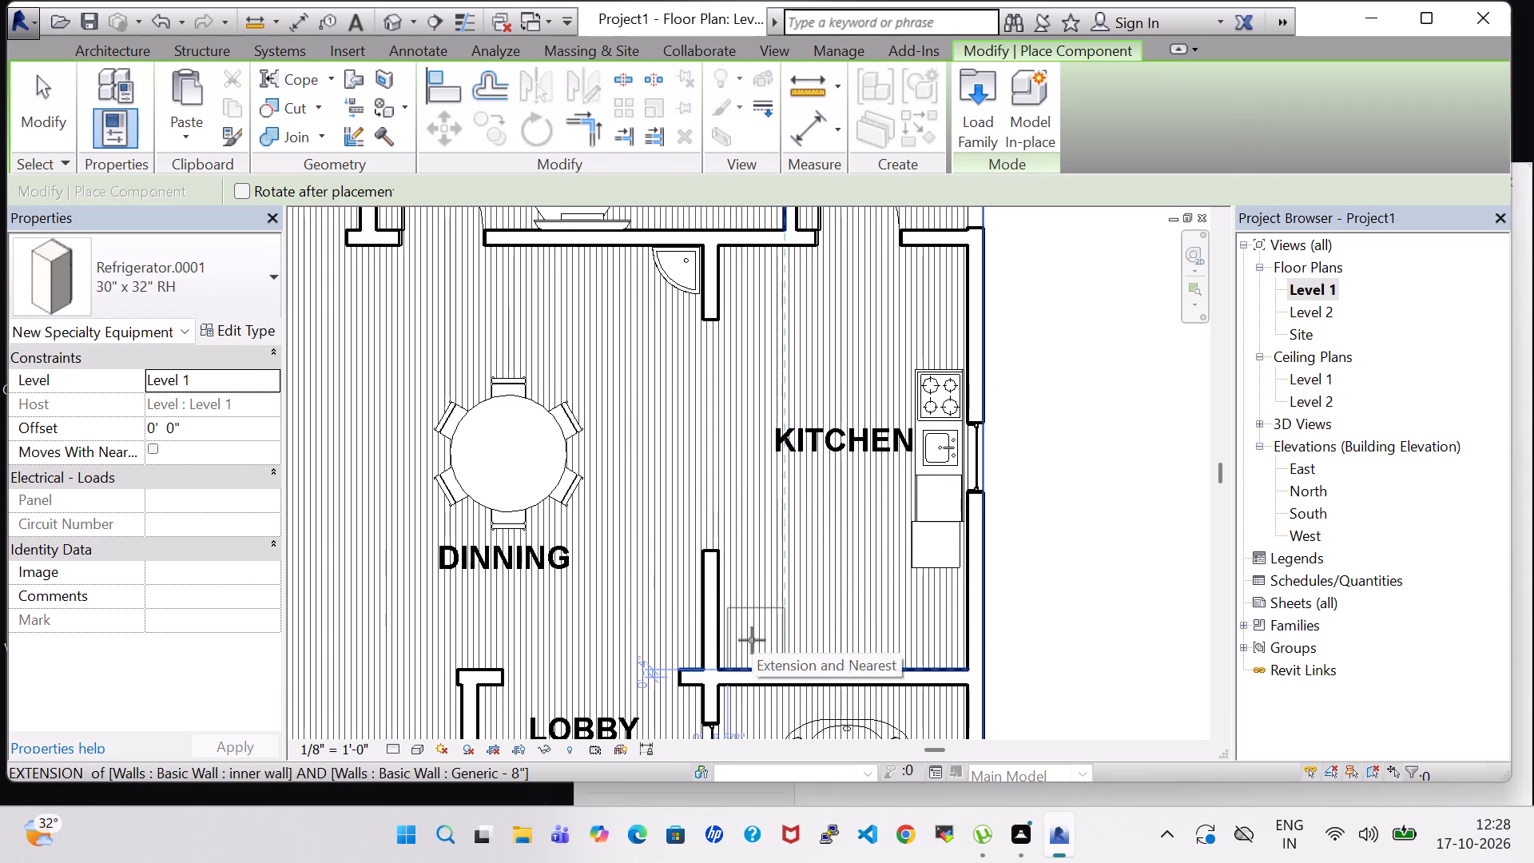
key(space)
key(space)
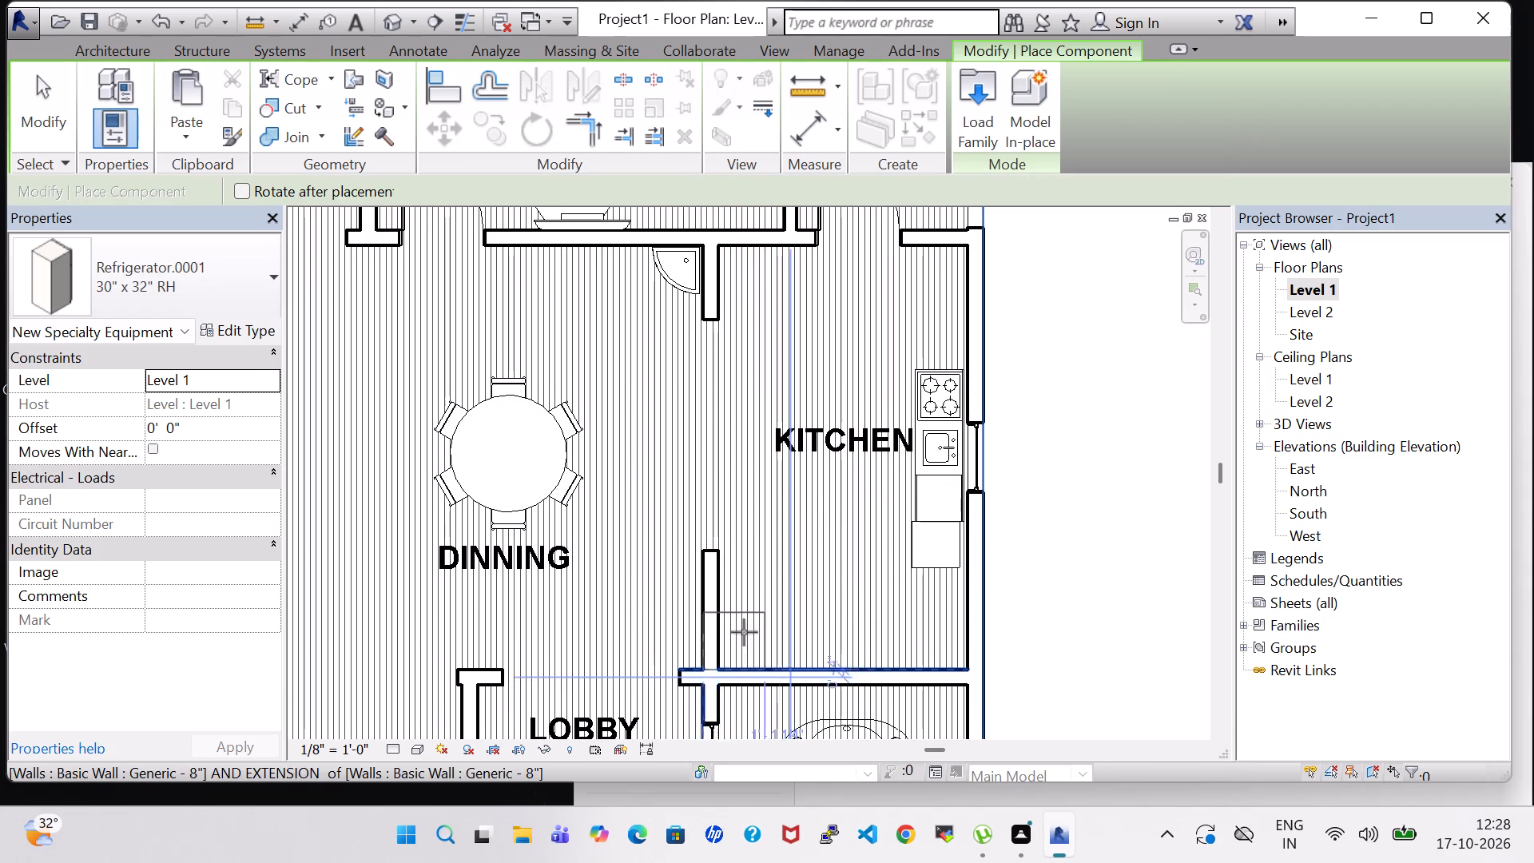
key(space)
key(space)
key(space)
key(space)
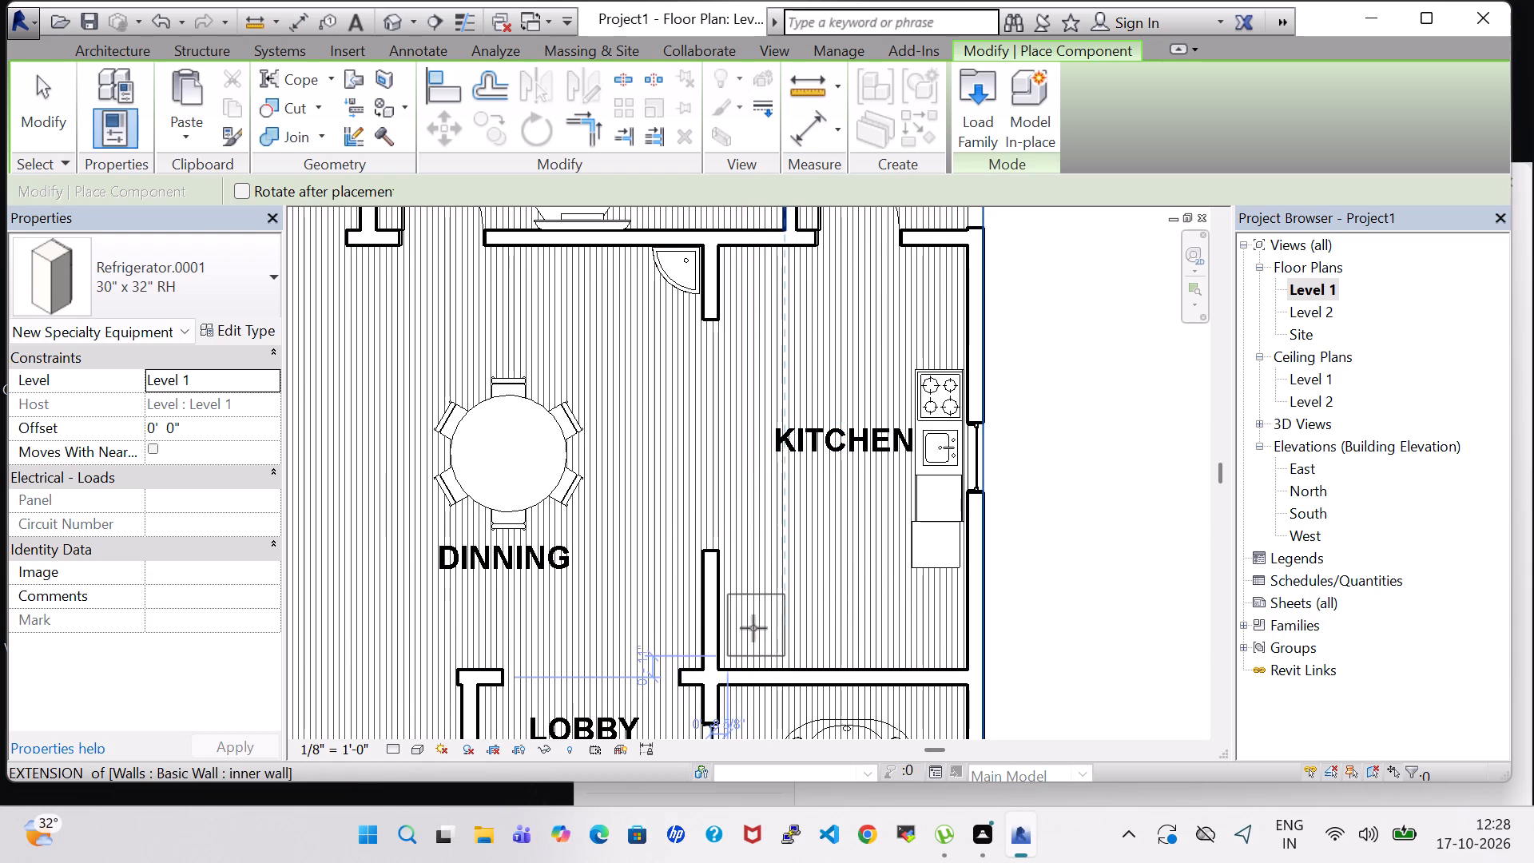
click(753, 628)
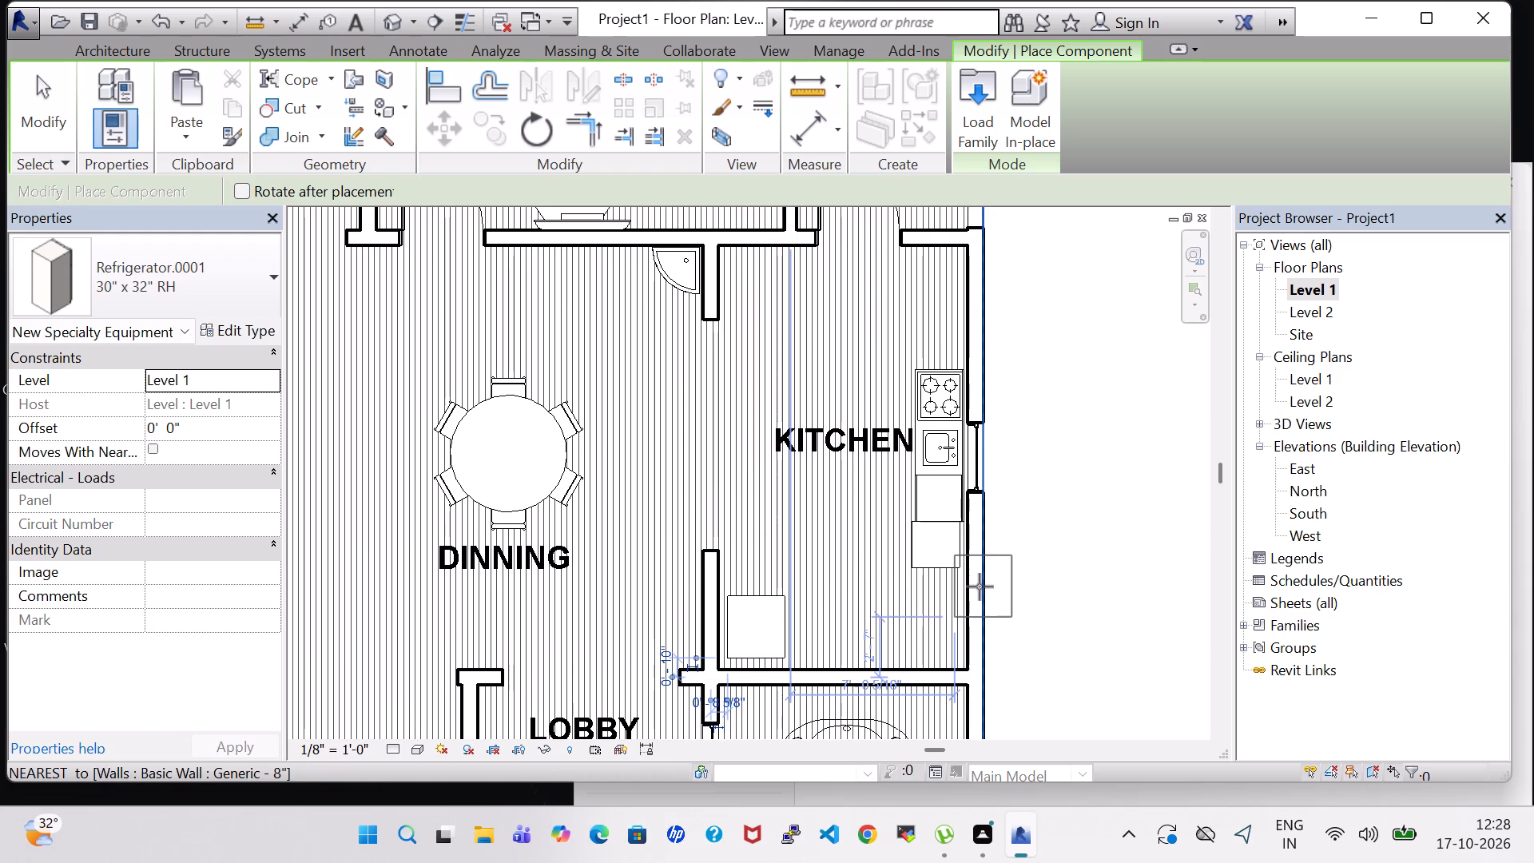
key(Escape)
key(Escape)
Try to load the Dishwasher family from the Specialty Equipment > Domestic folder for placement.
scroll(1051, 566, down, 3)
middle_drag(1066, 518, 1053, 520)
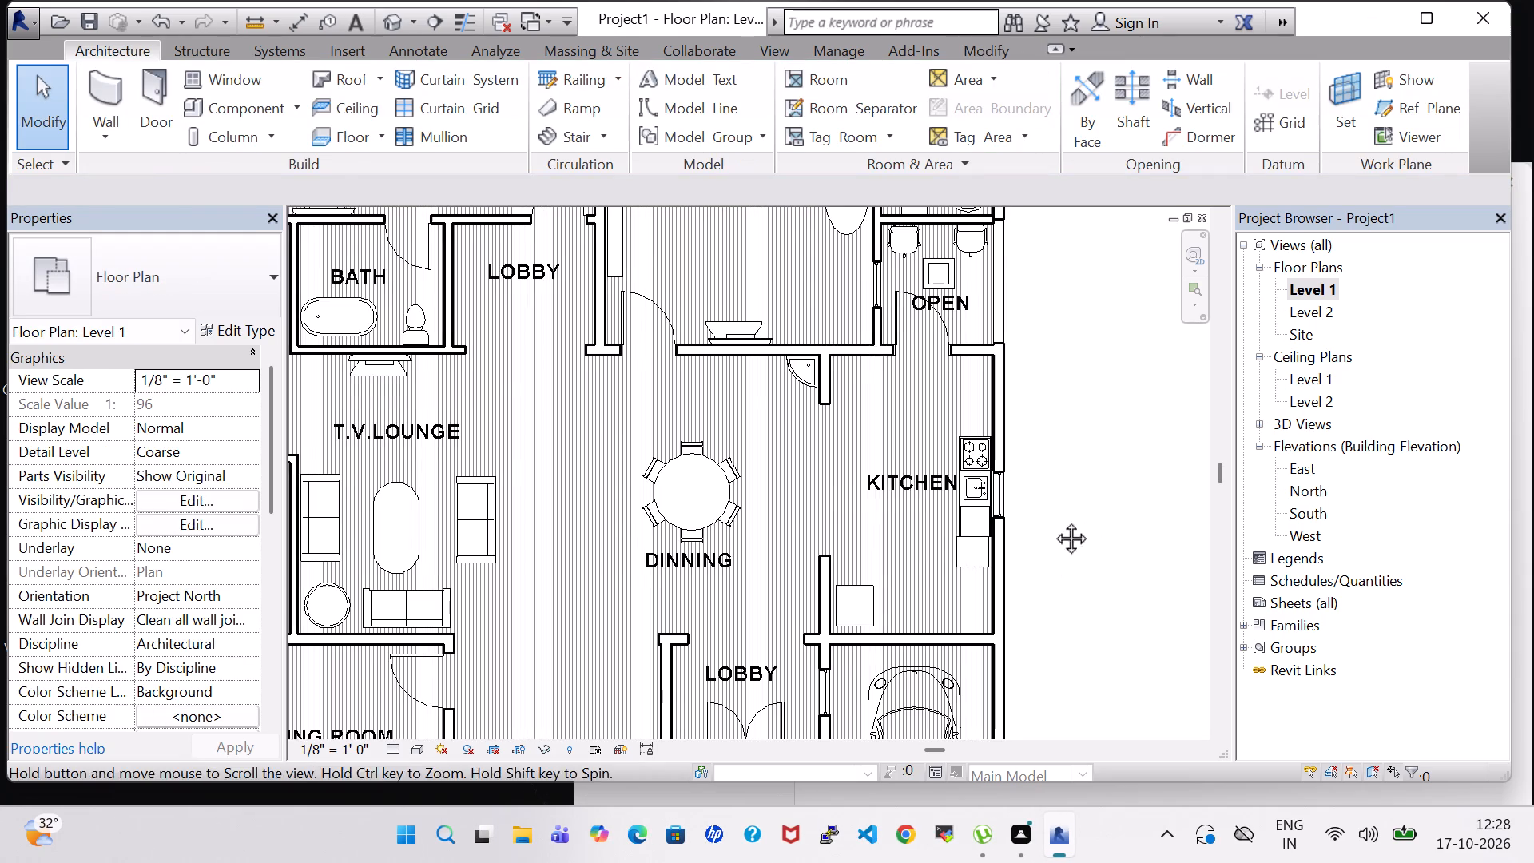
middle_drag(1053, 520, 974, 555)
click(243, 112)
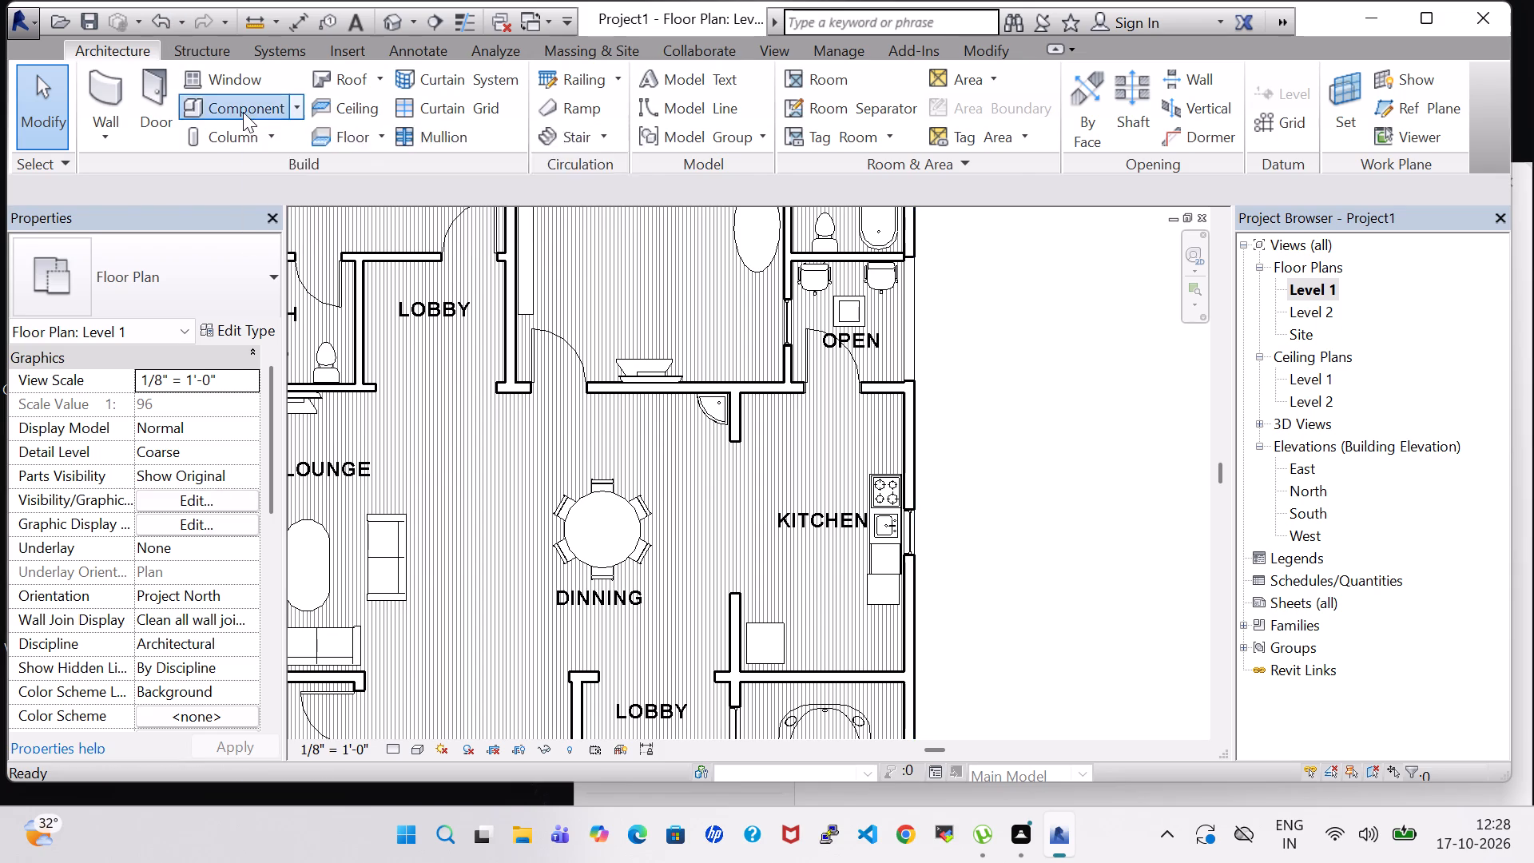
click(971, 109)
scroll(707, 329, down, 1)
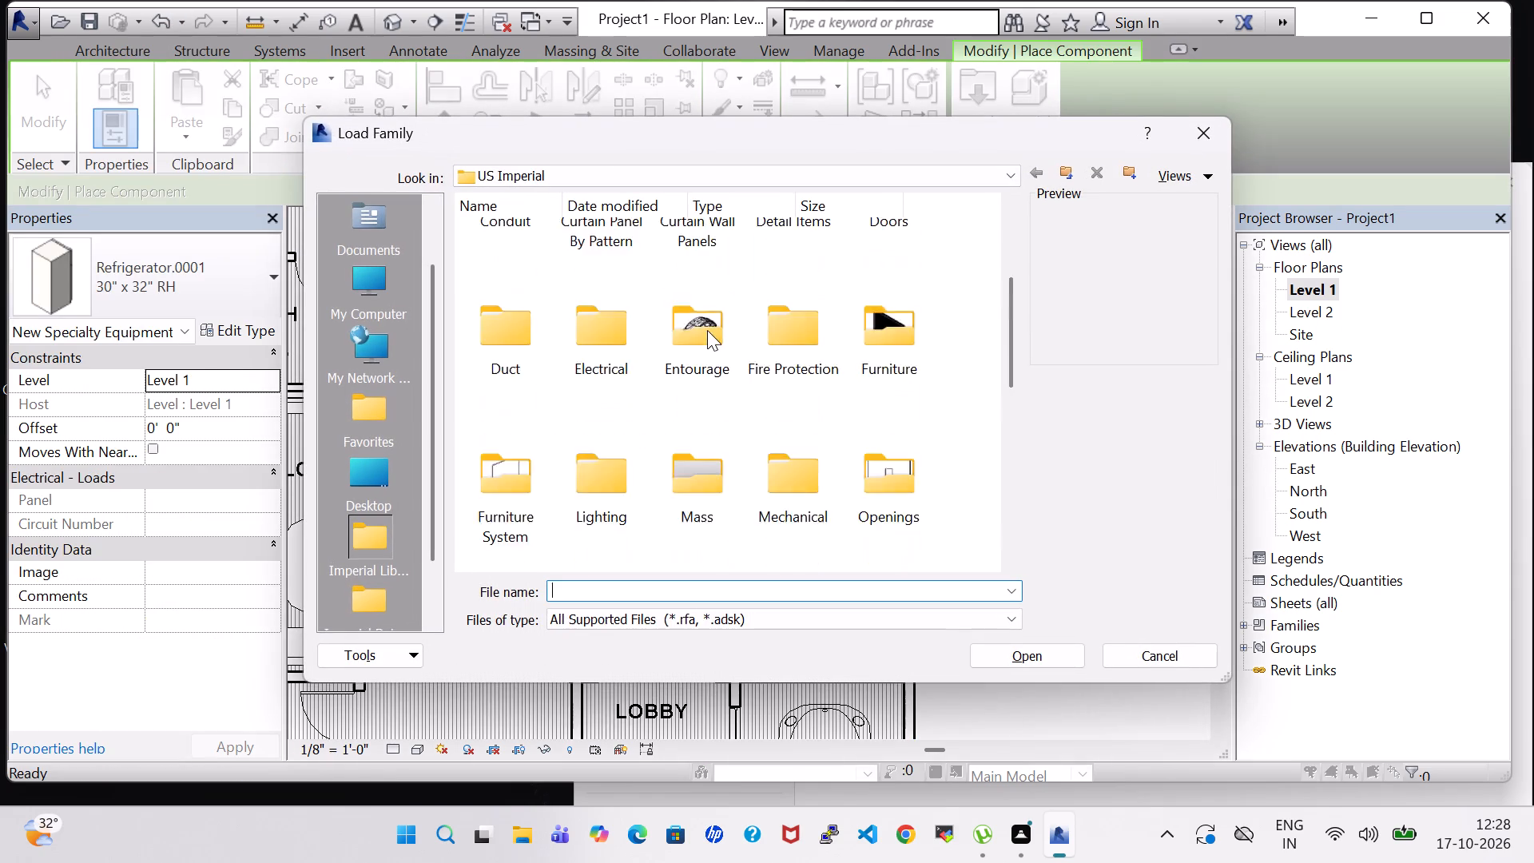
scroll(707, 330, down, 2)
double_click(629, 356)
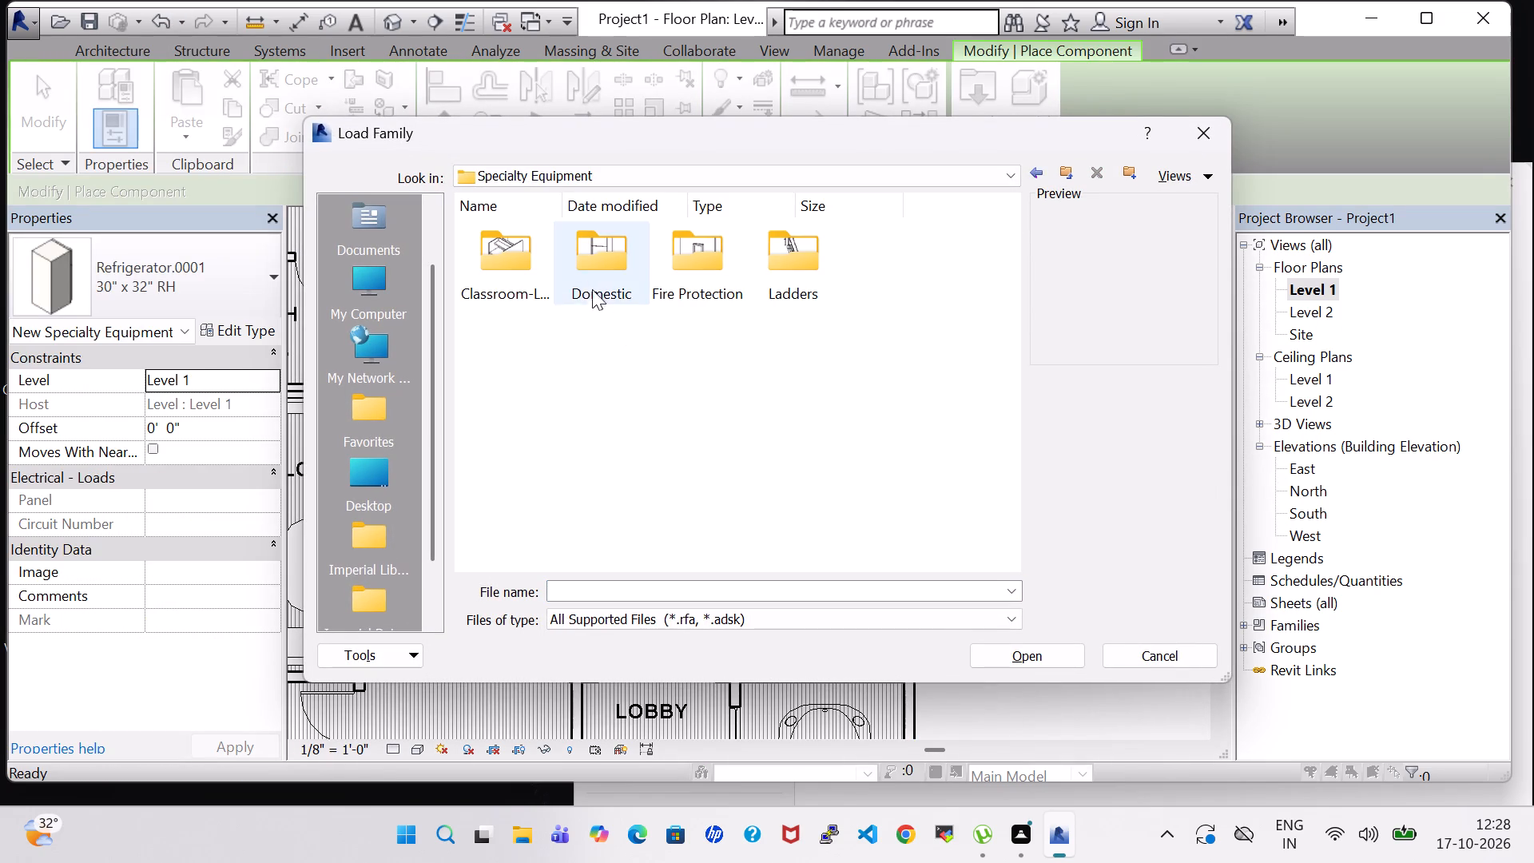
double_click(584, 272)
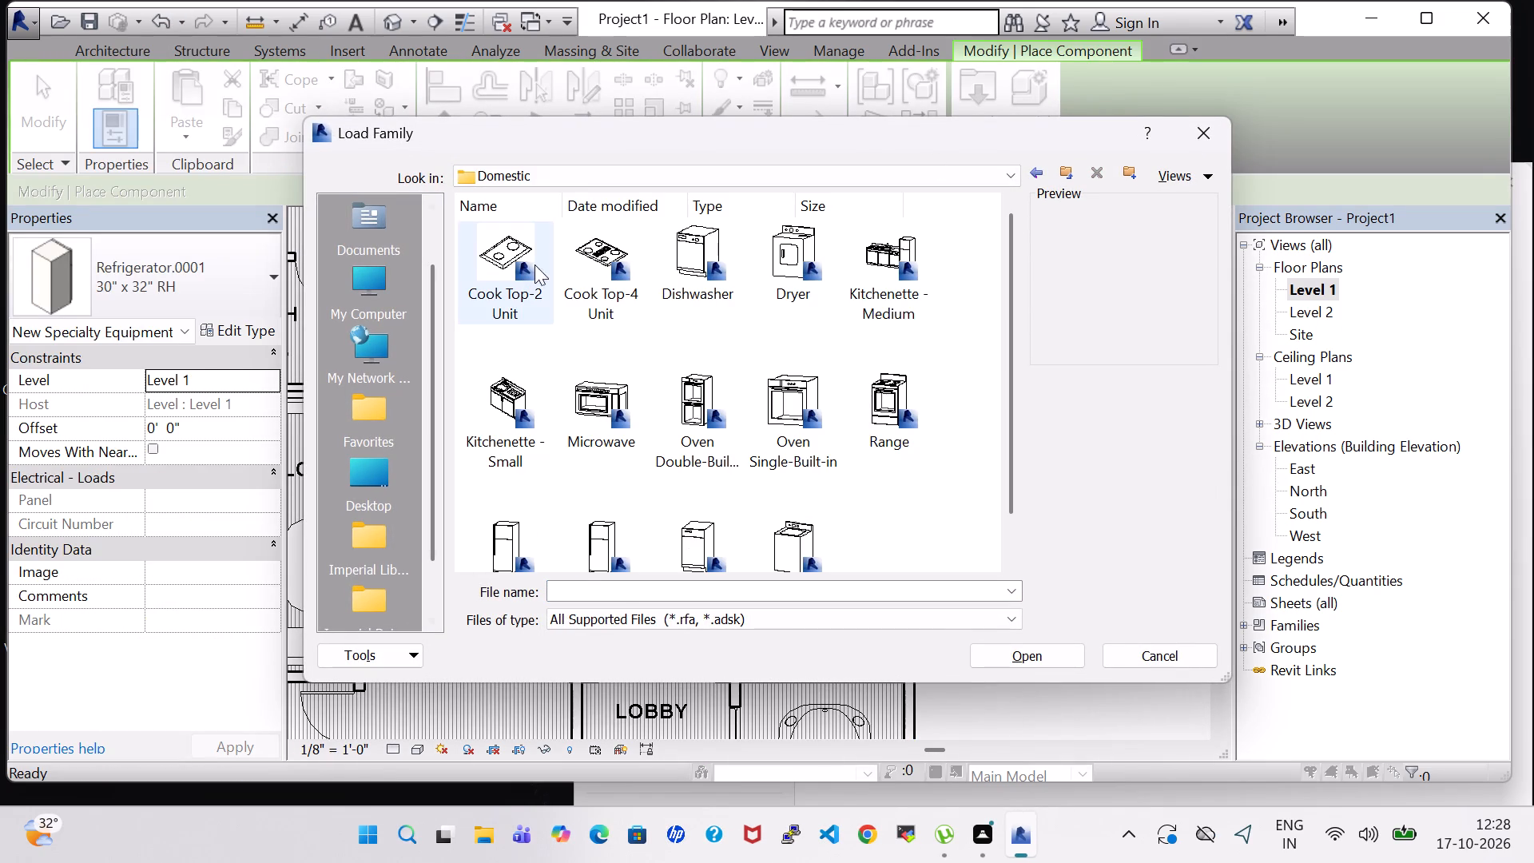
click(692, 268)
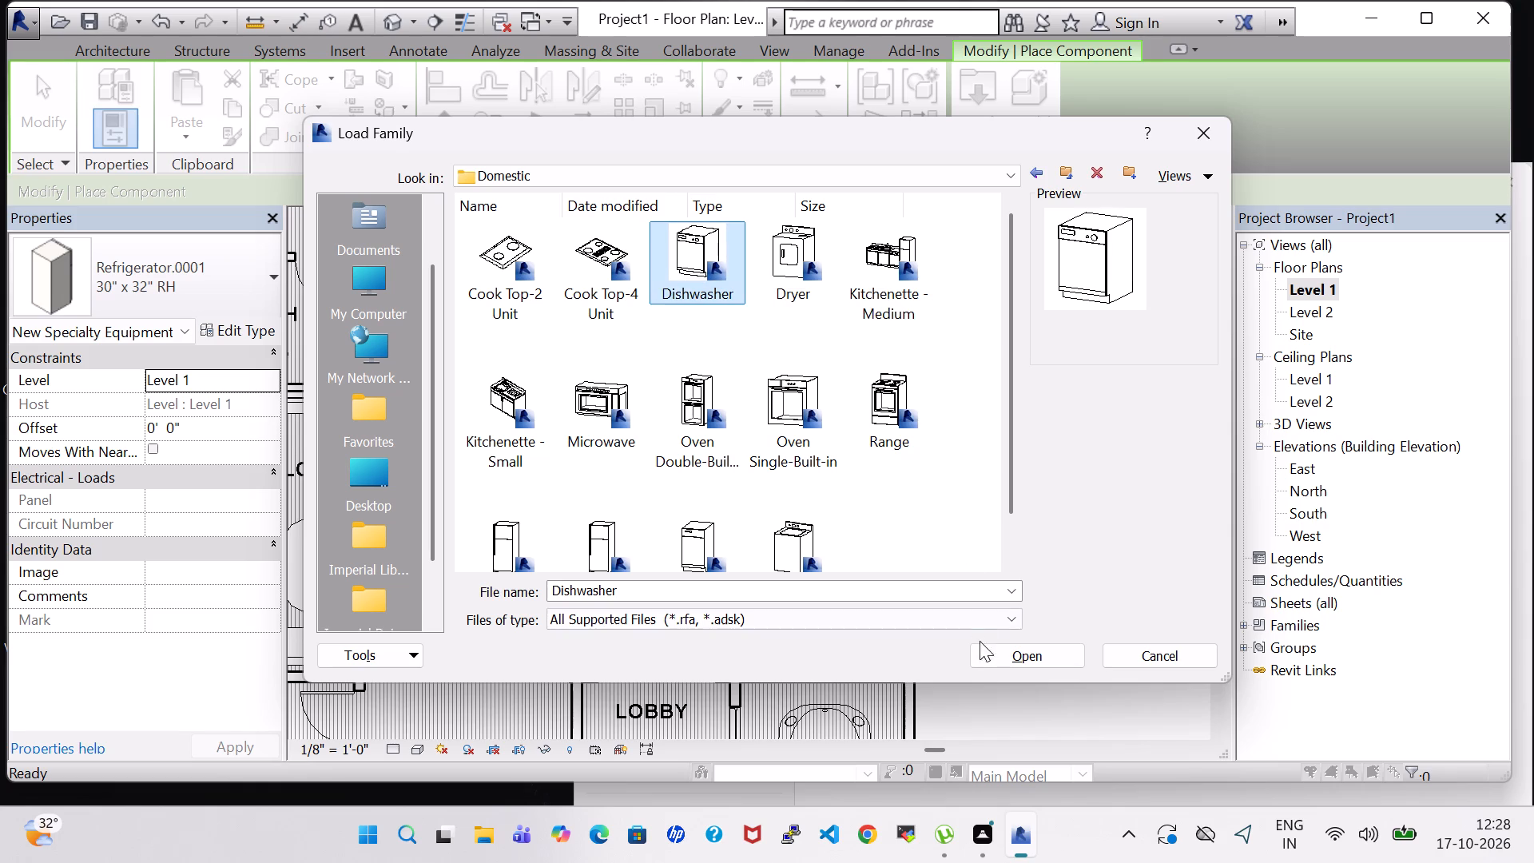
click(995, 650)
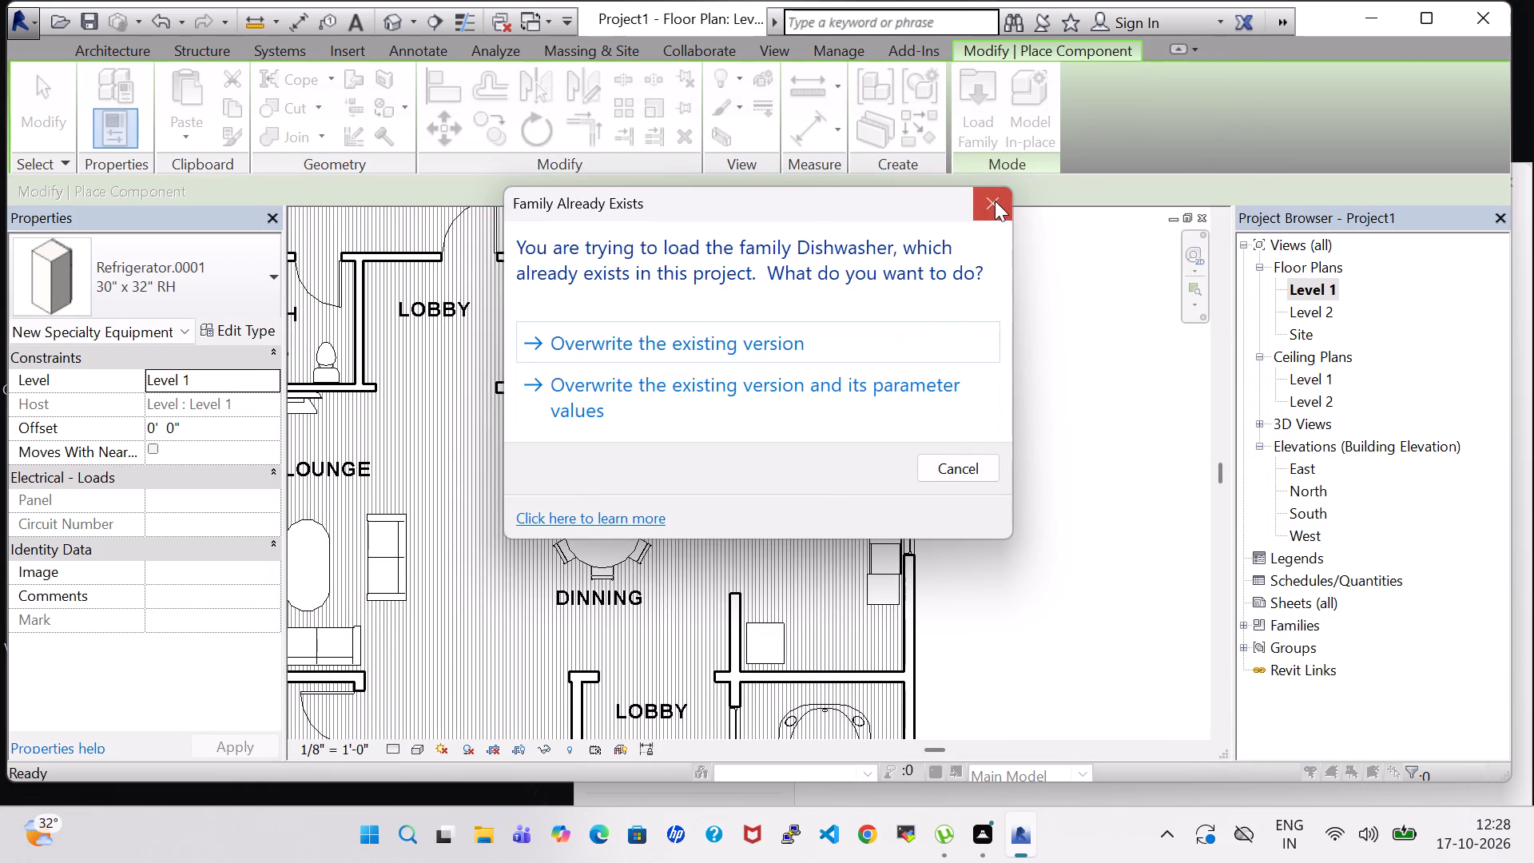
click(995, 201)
Look through the loaded component types, from the refrigerators to the dishwashers, for another kitchen appliance to place.
click(113, 281)
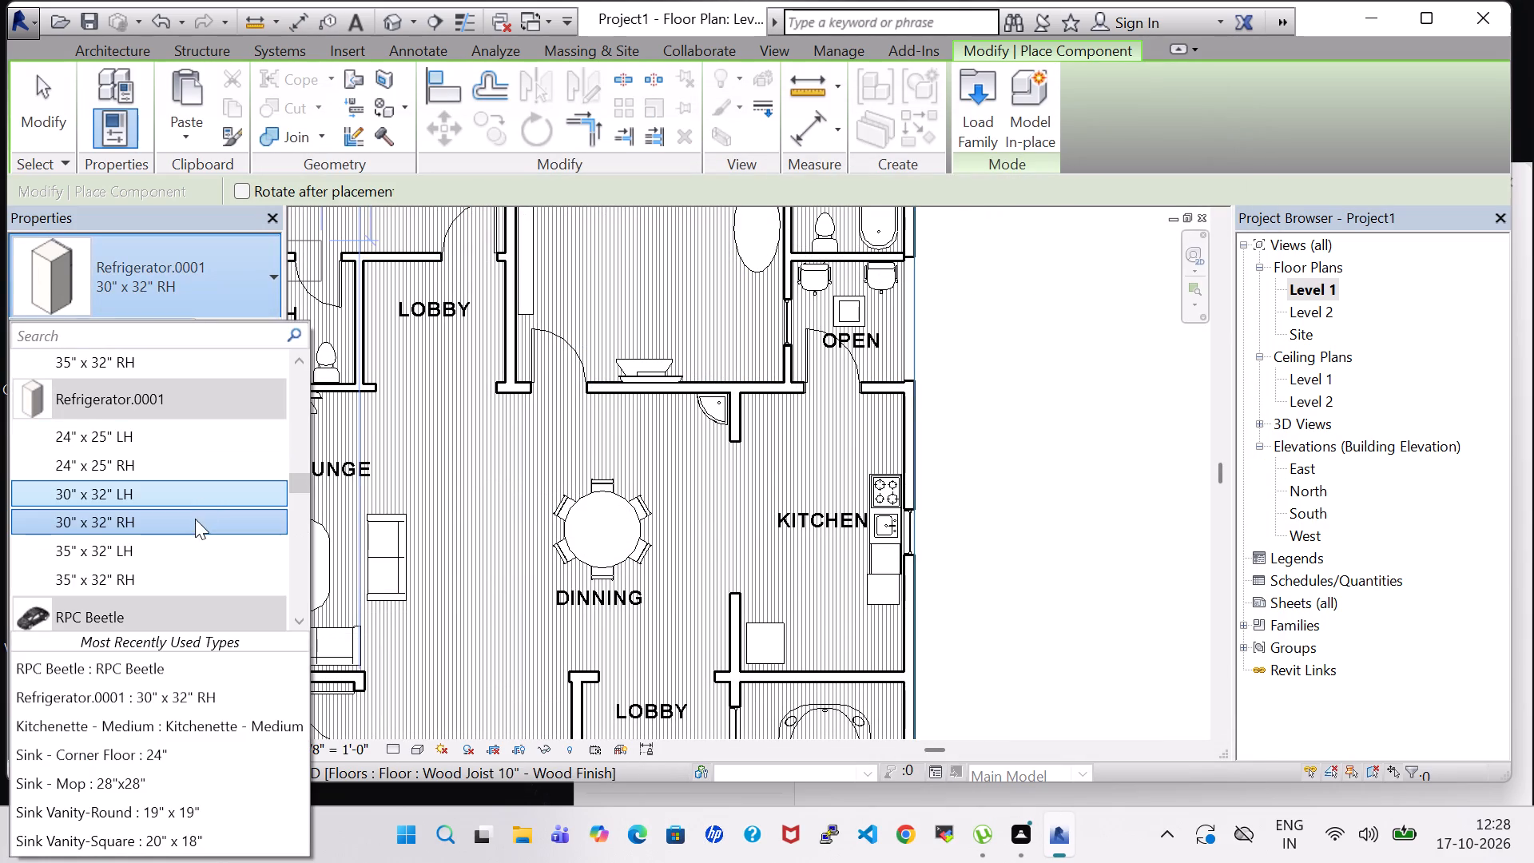
scroll(189, 527, down, 1)
scroll(189, 527, up, 1)
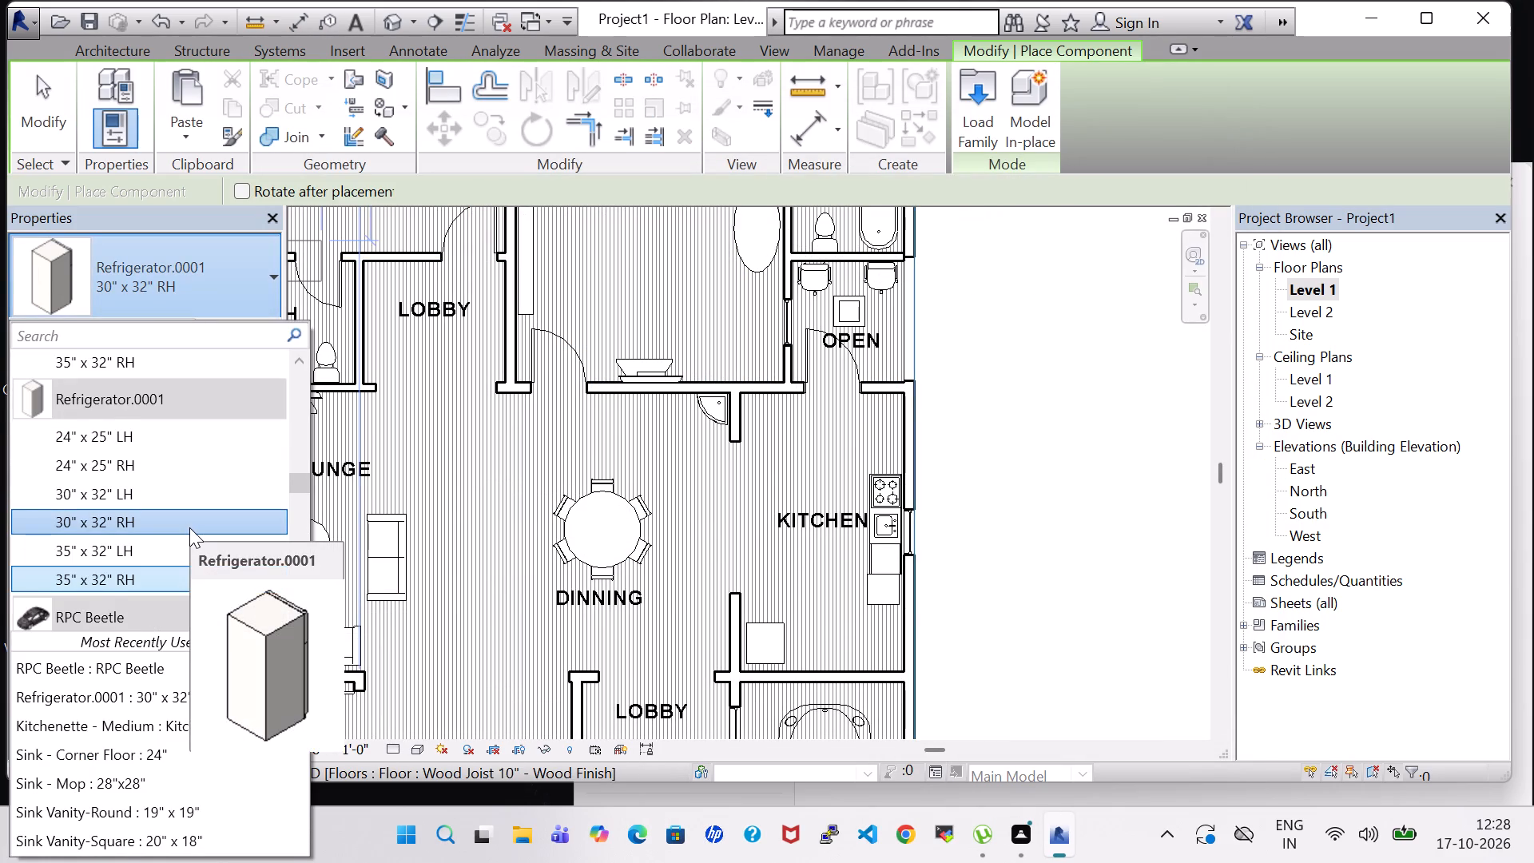
scroll(189, 527, up, 7)
scroll(189, 527, down, 2)
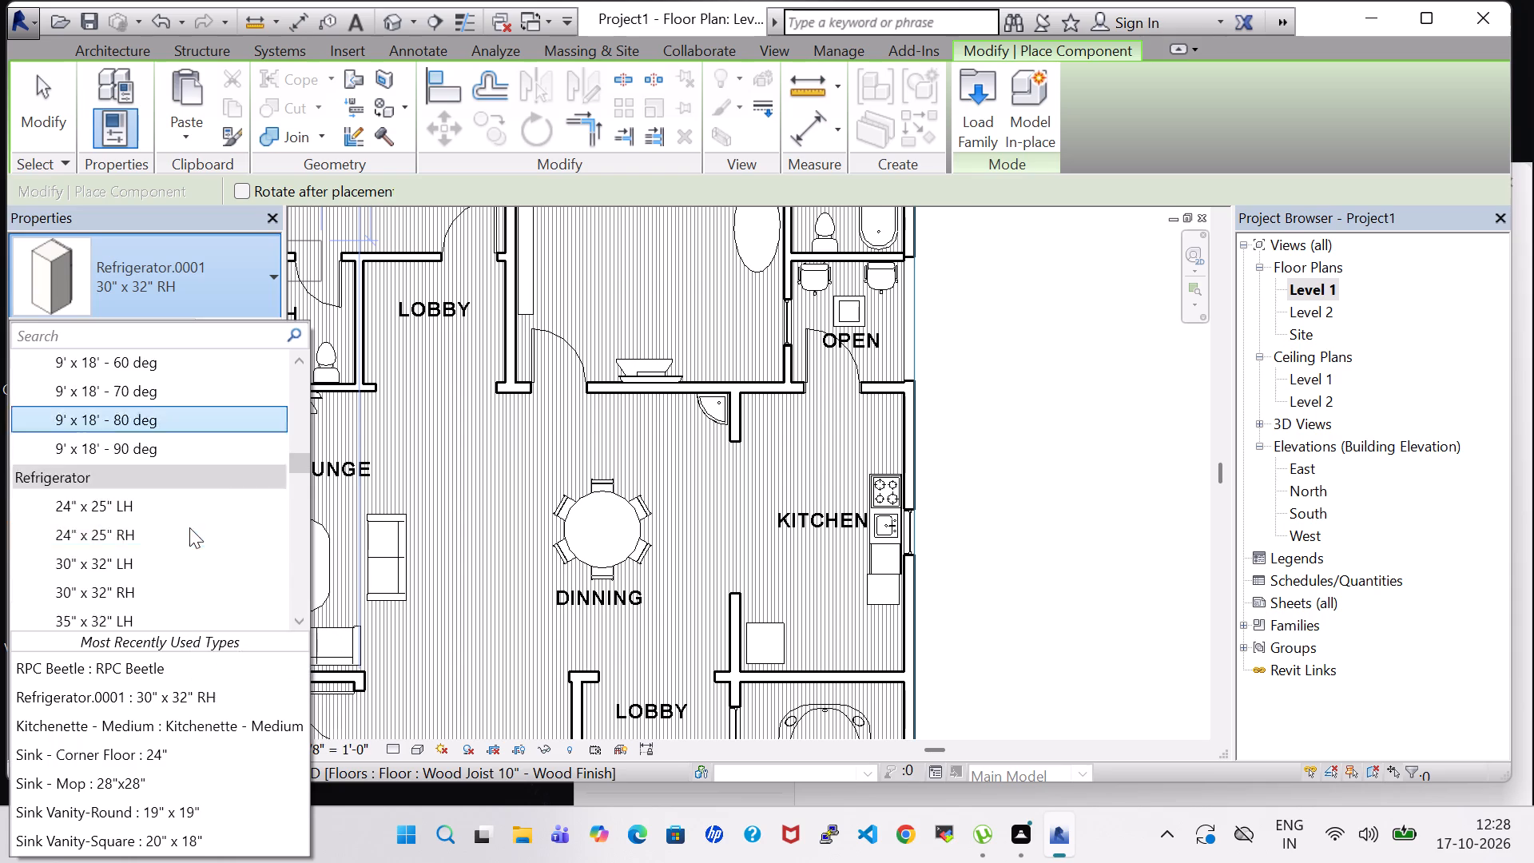
scroll(189, 527, down, 2)
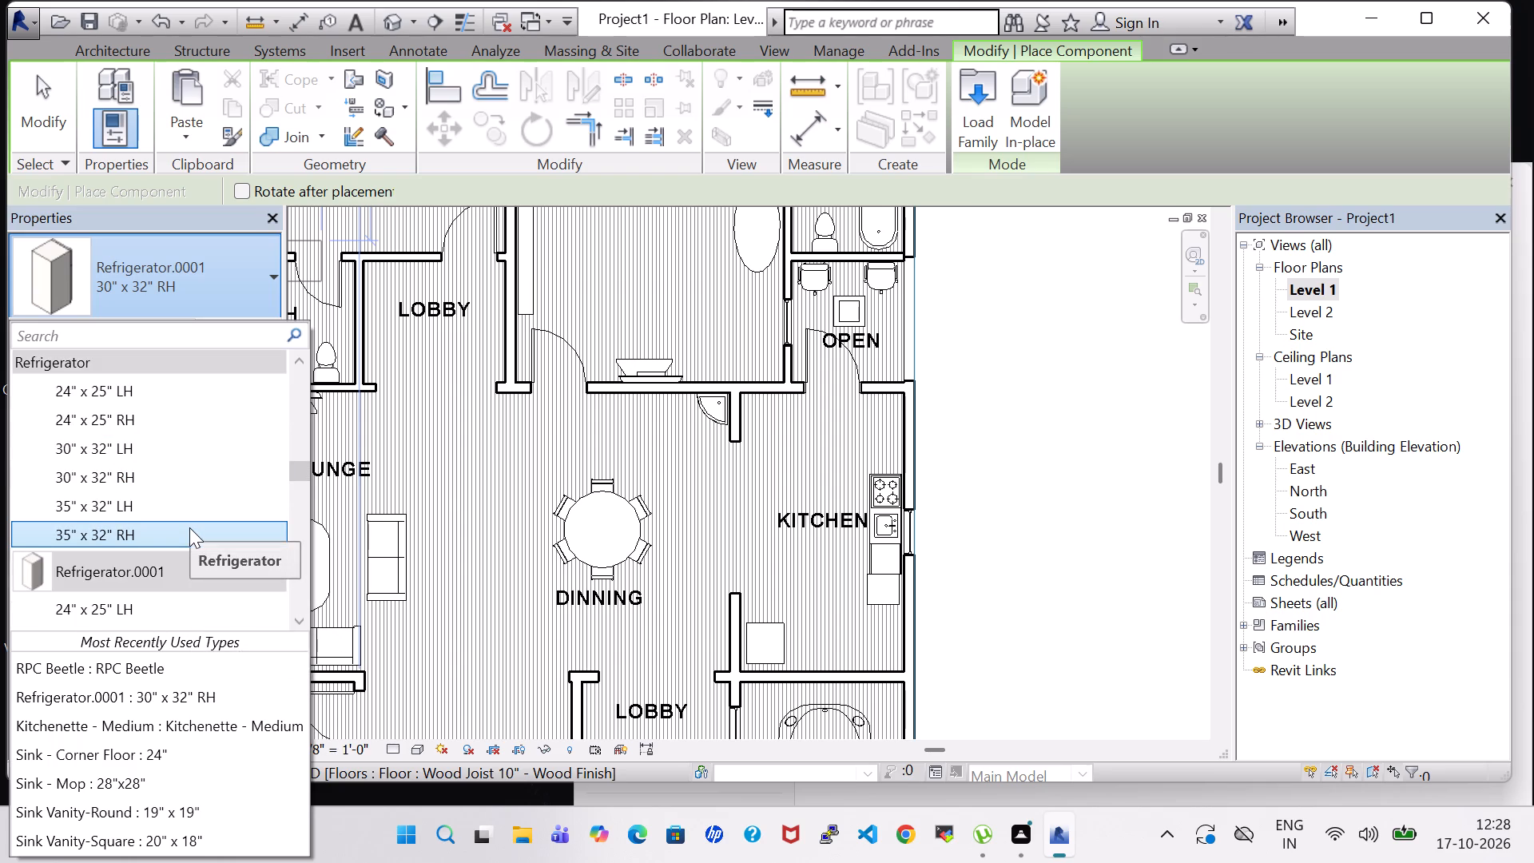
scroll(189, 527, down, 2)
scroll(189, 527, up, 9)
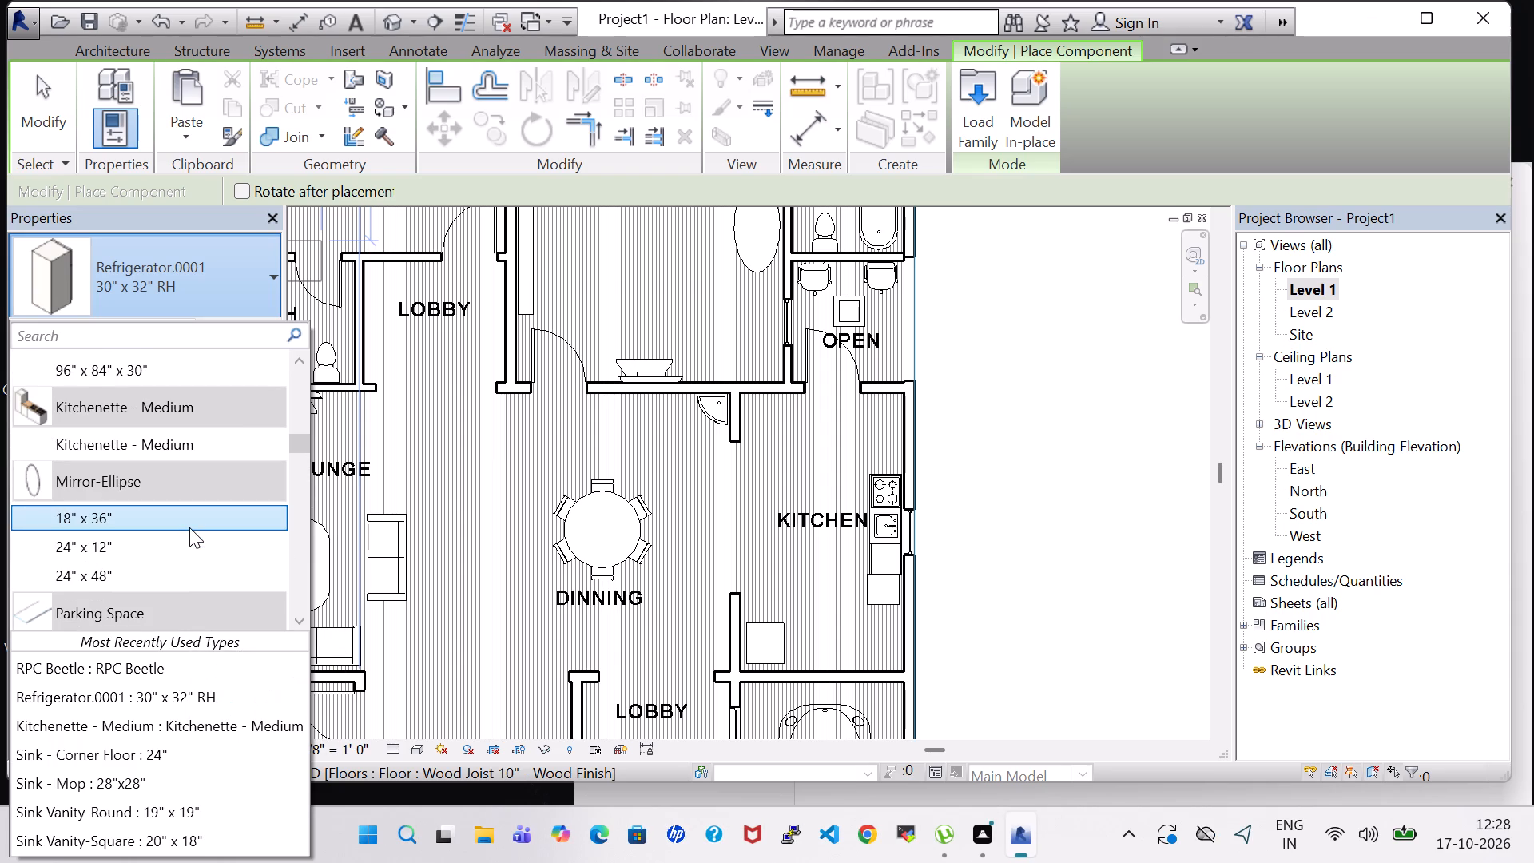
scroll(189, 527, up, 4)
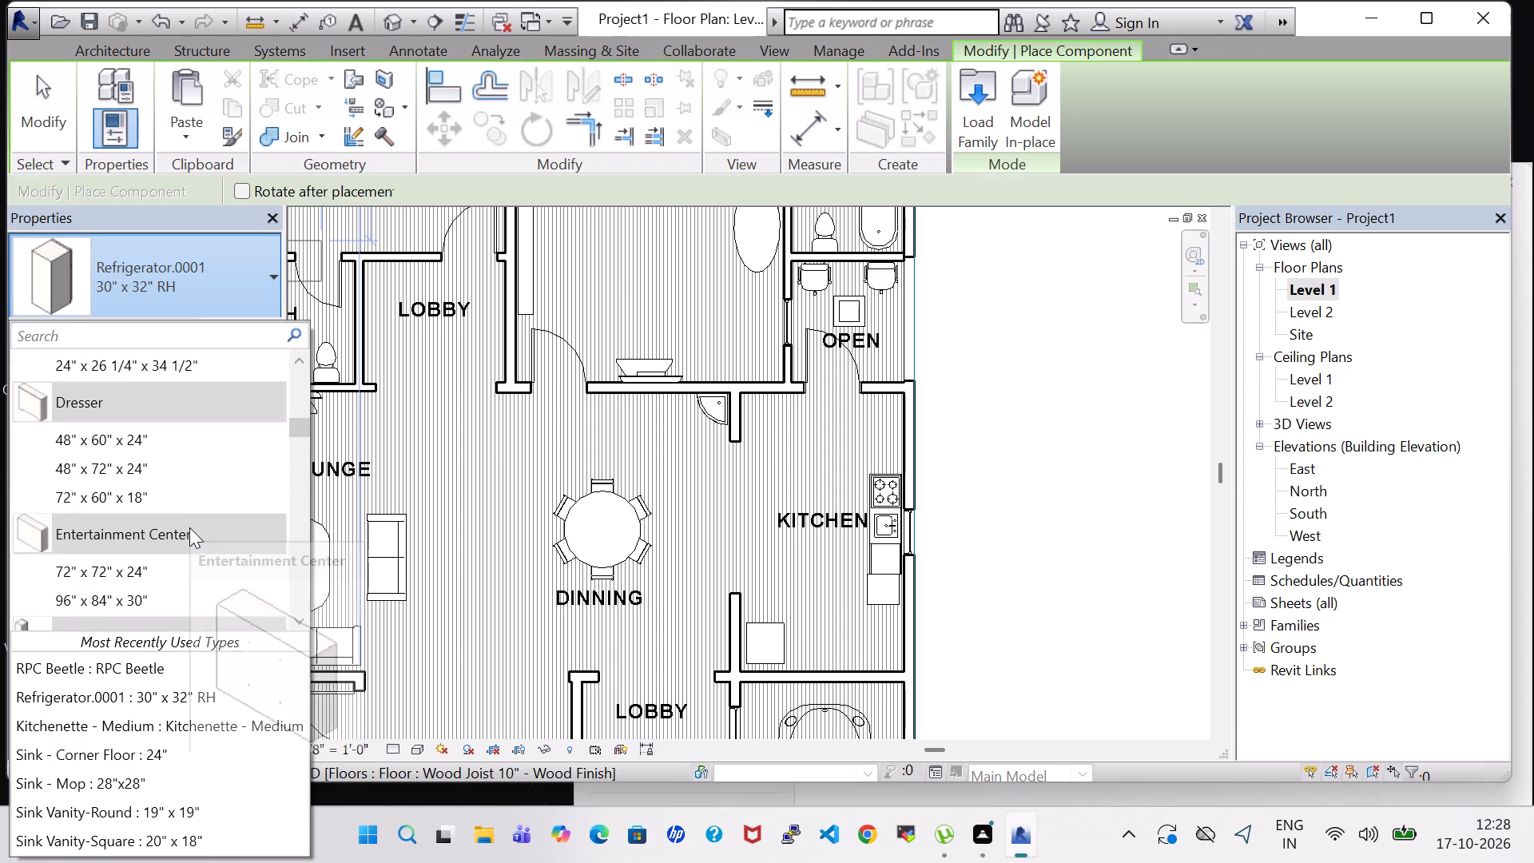
scroll(189, 527, up, 12)
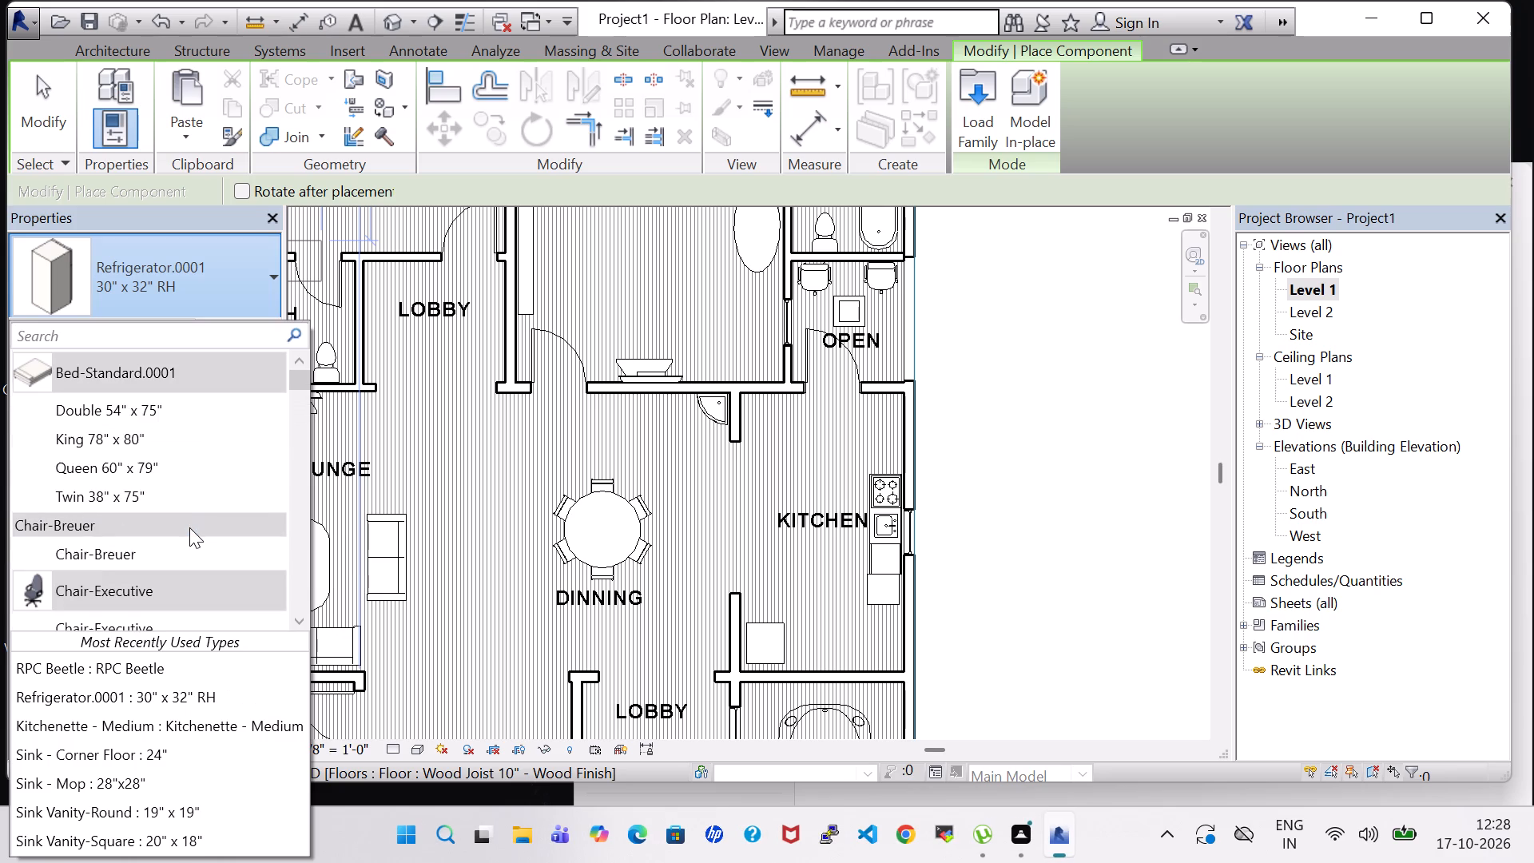
scroll(189, 527, up, 4)
scroll(189, 527, down, 10)
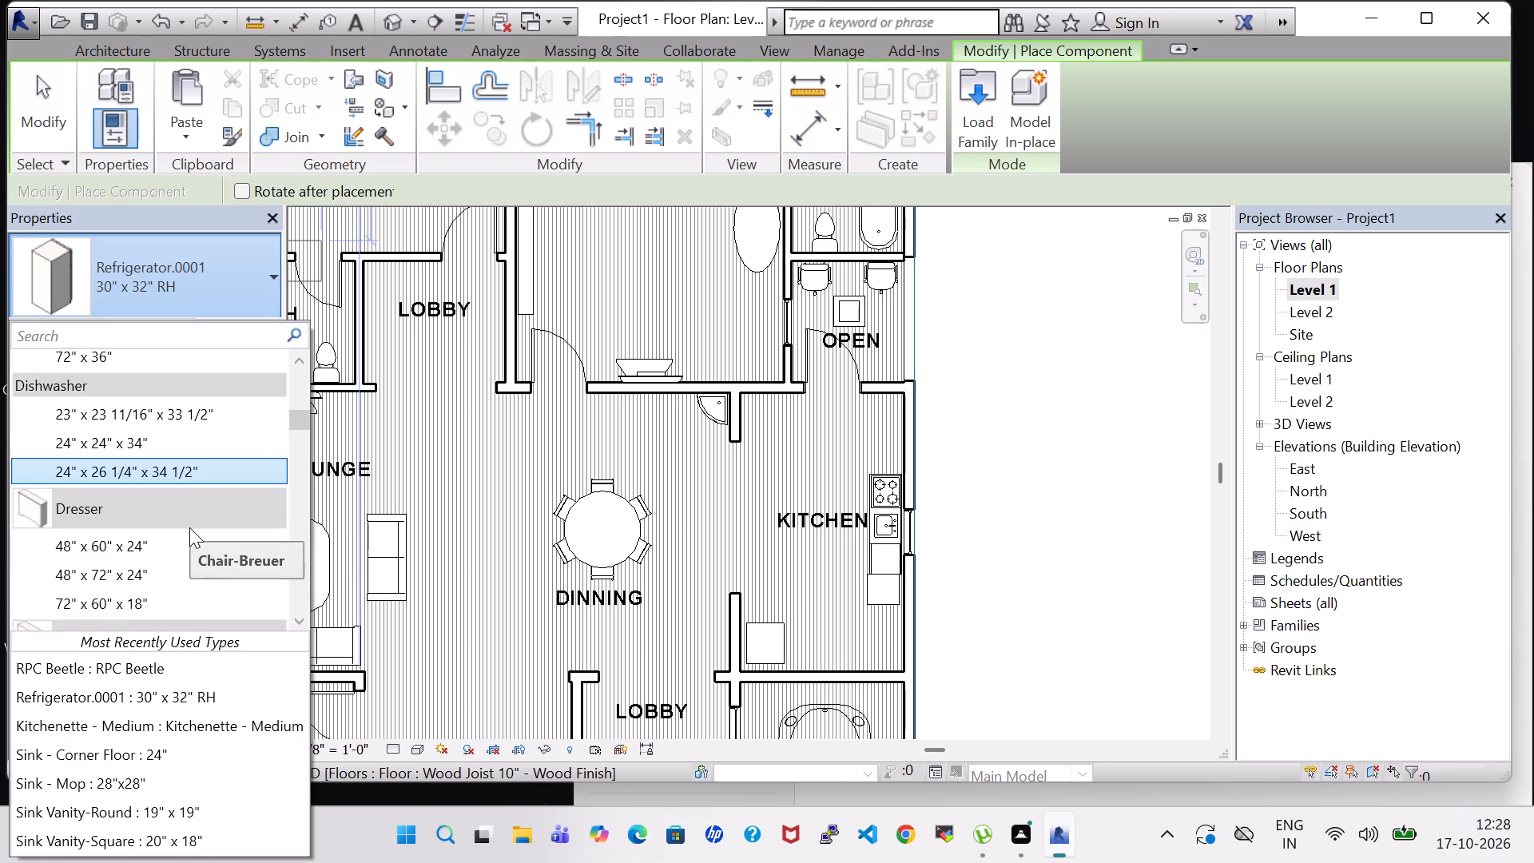
key(Escape)
key(Escape)
Load the Oven Double-Built-in family from the Specialty Equipment > Domestic folder of the US Imperial library.
click(131, 49)
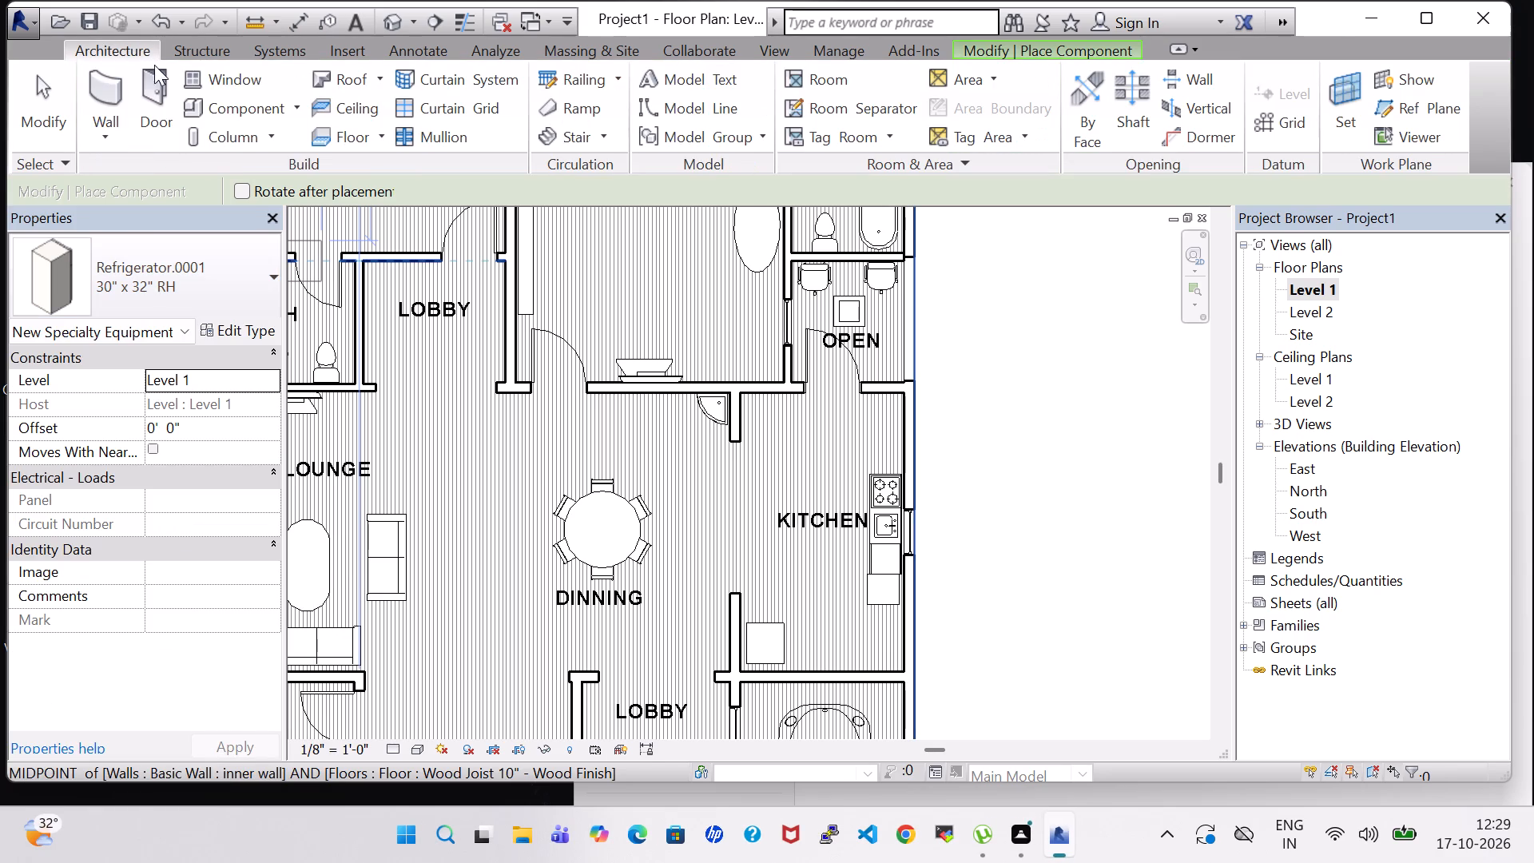
click(224, 104)
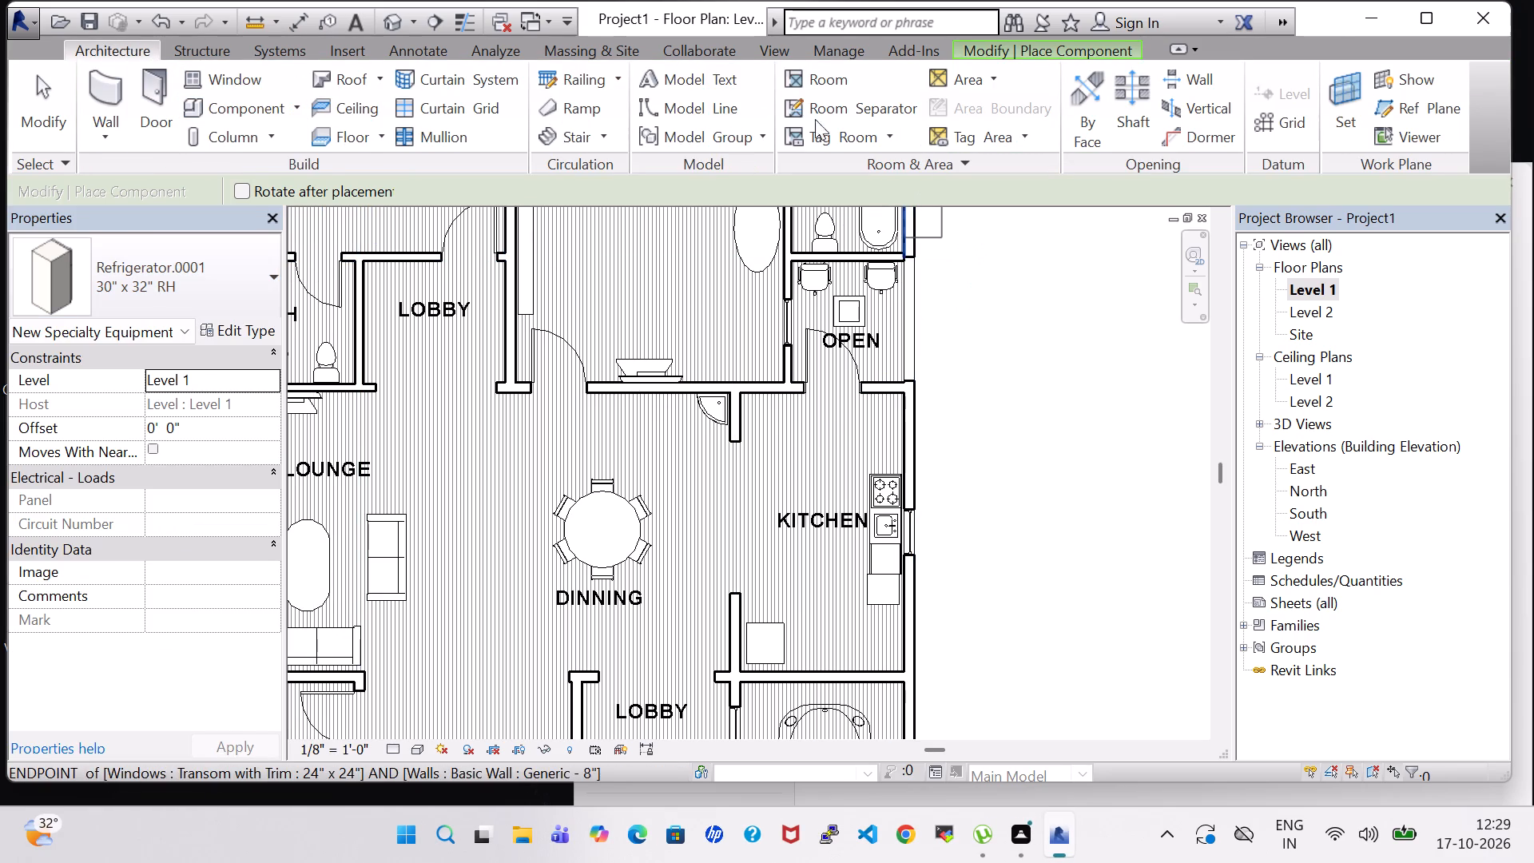
key(Escape)
key(Escape)
click(225, 101)
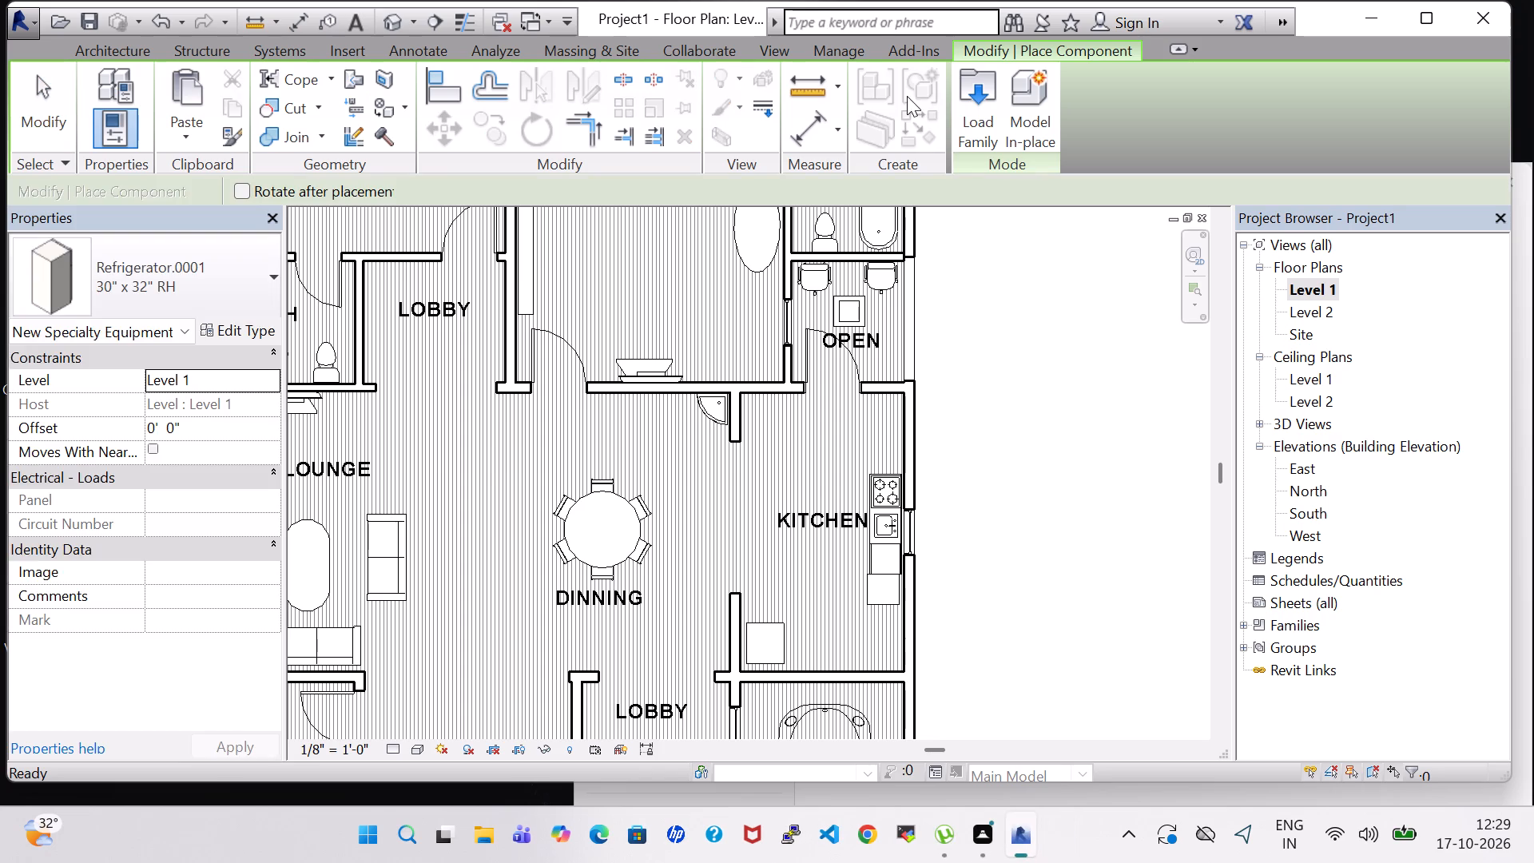
click(990, 110)
scroll(881, 406, down, 1)
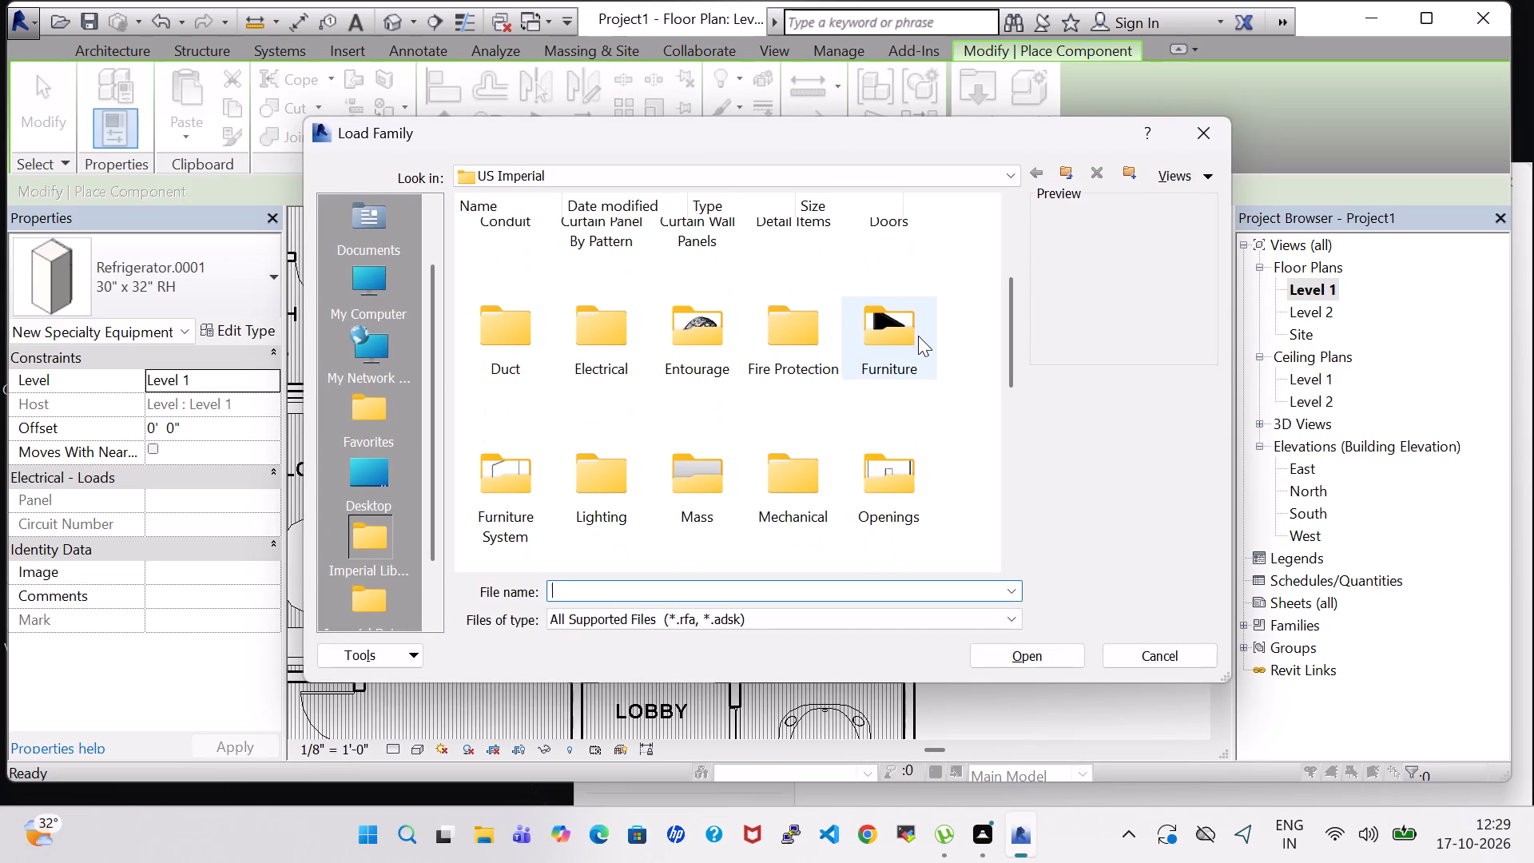
click(918, 333)
scroll(826, 420, down, 2)
double_click(585, 364)
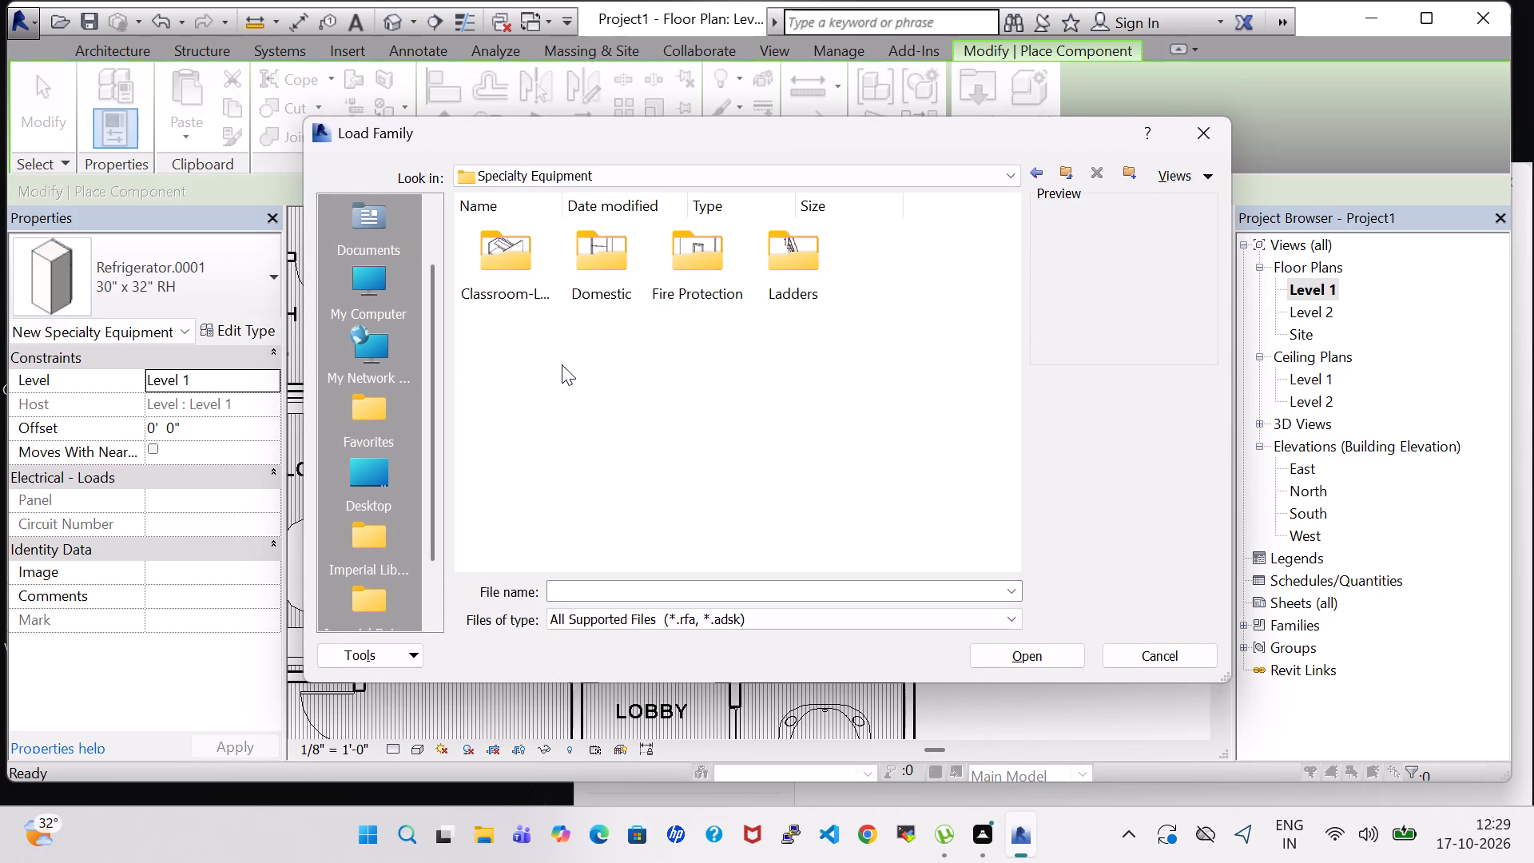
double_click(603, 282)
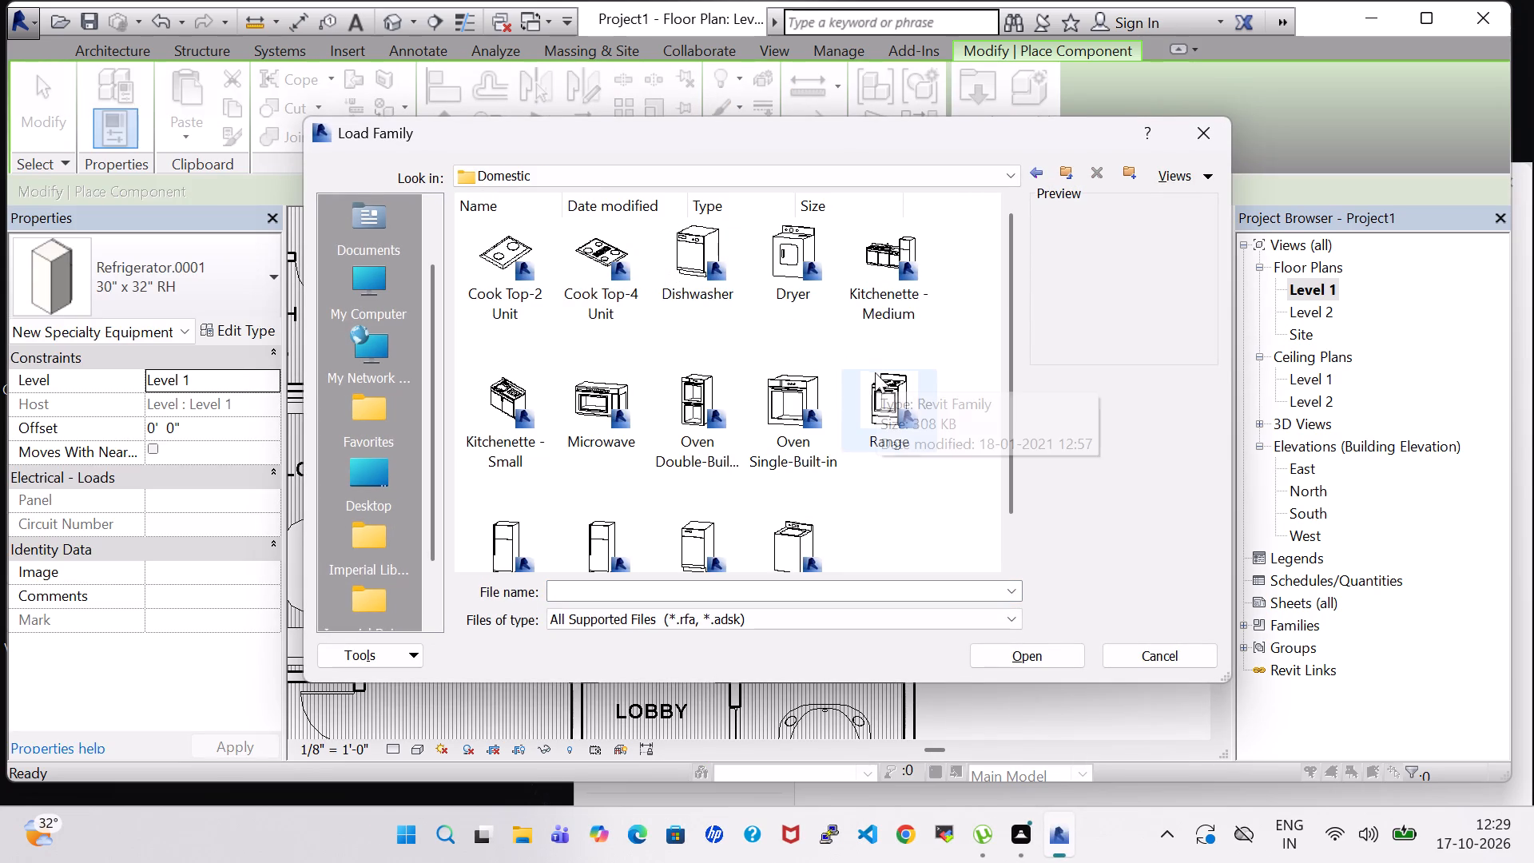
click(689, 412)
click(1036, 651)
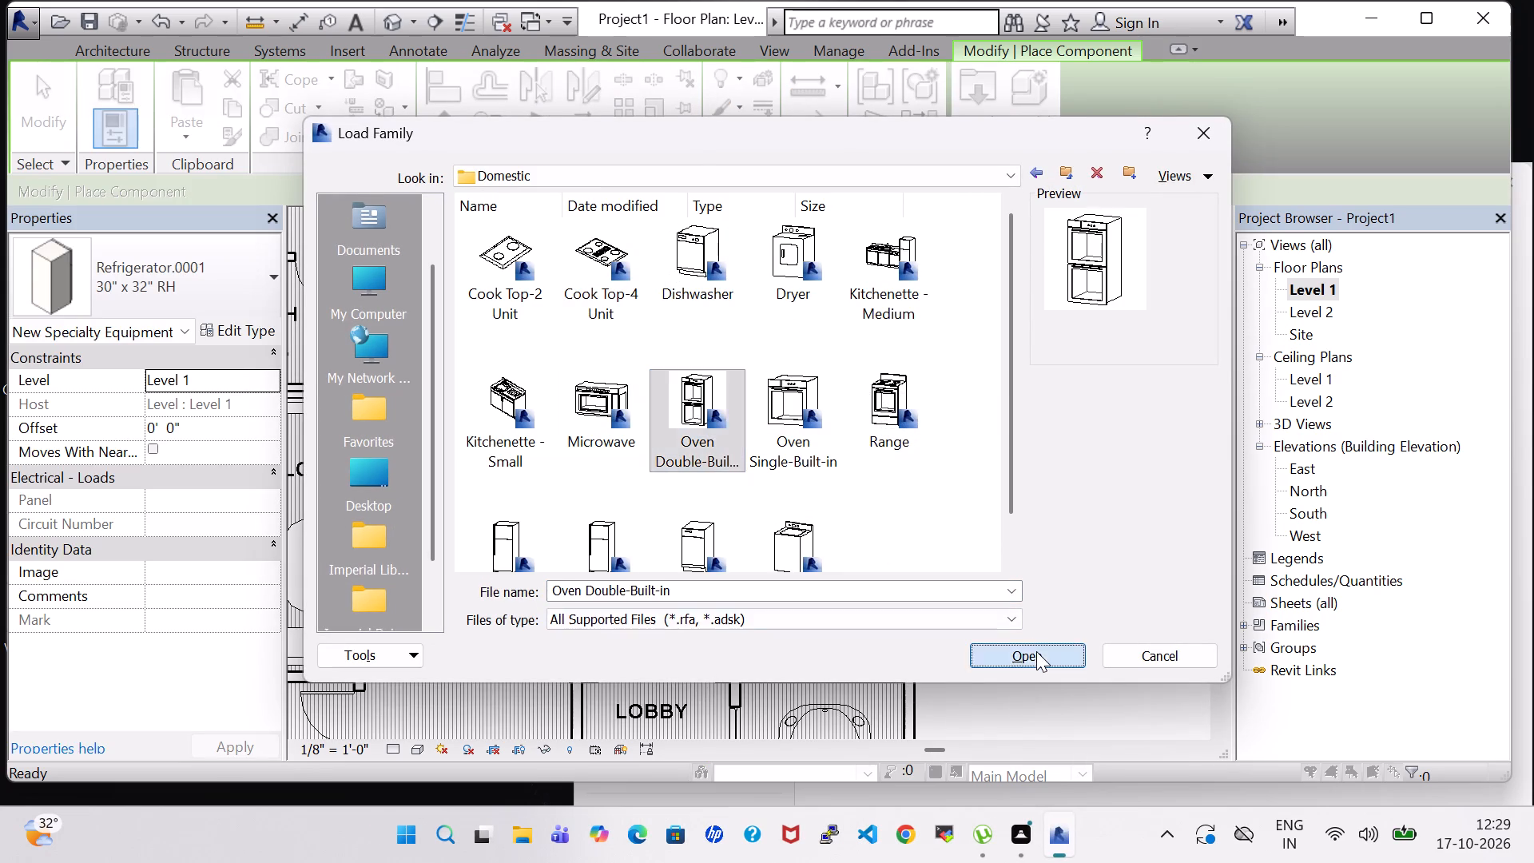
Place a rotated 21 1/2" x 39 1/4" x 21" Oven Double-Built-in against the kitchen's exterior wall, between the kitchenette and the upper corner.
scroll(831, 536, up, 4)
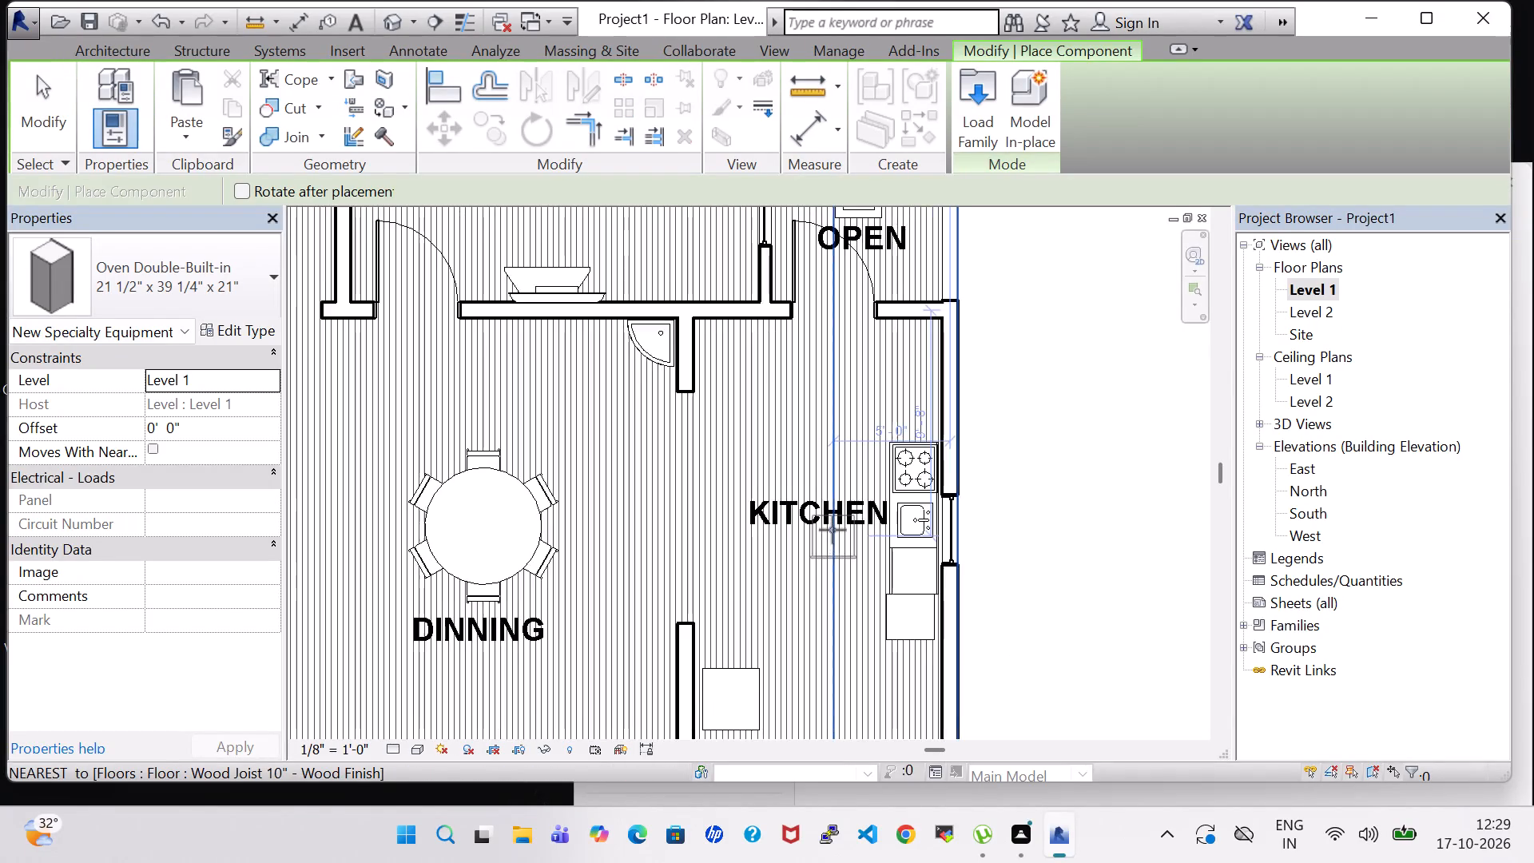
key(space)
key(space)
key(space)
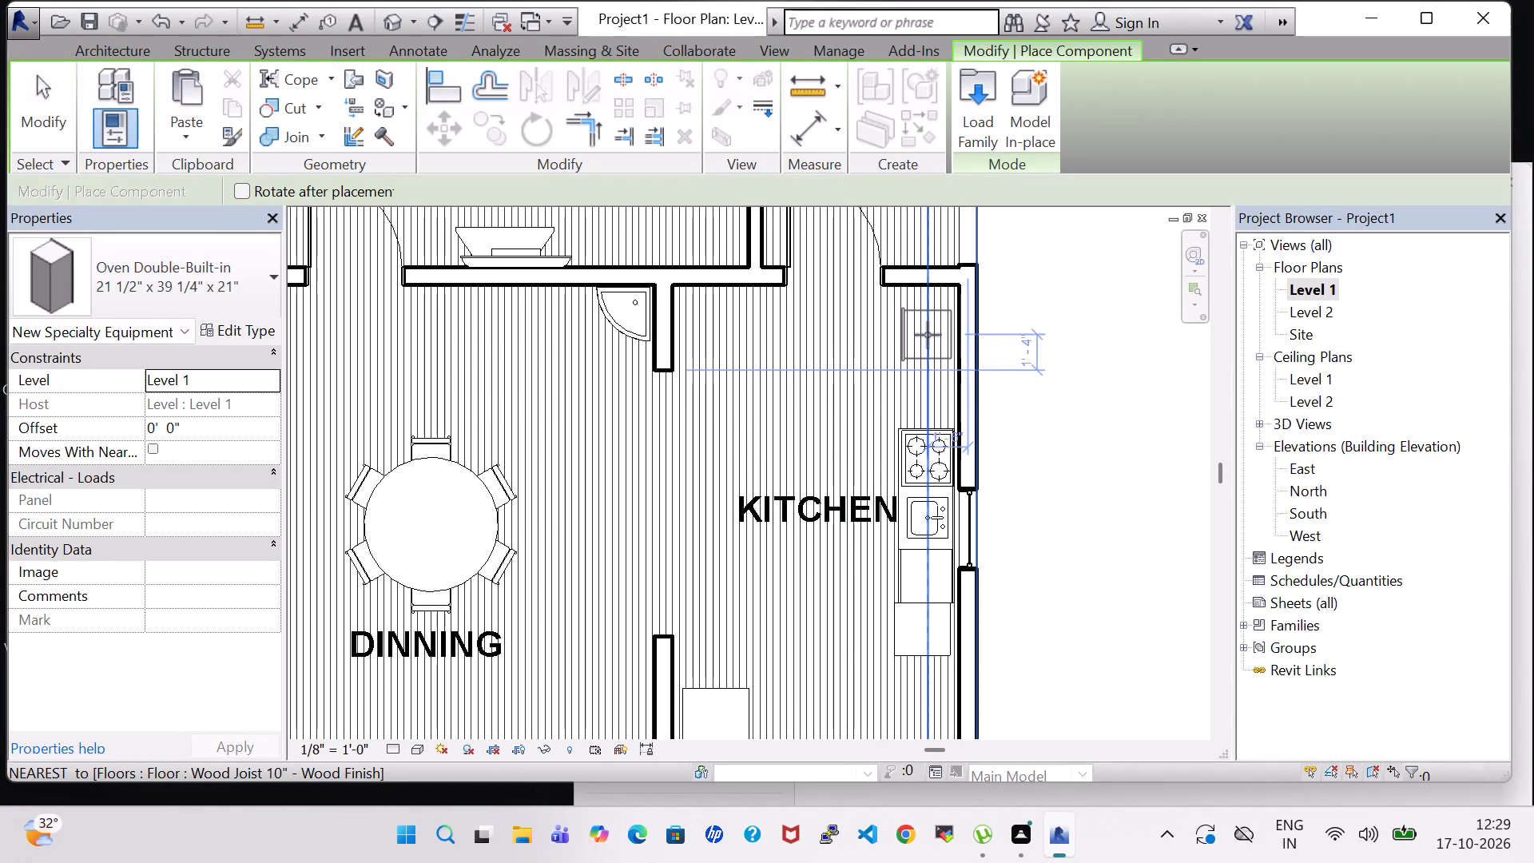
click(932, 344)
scroll(1075, 439, down, 2)
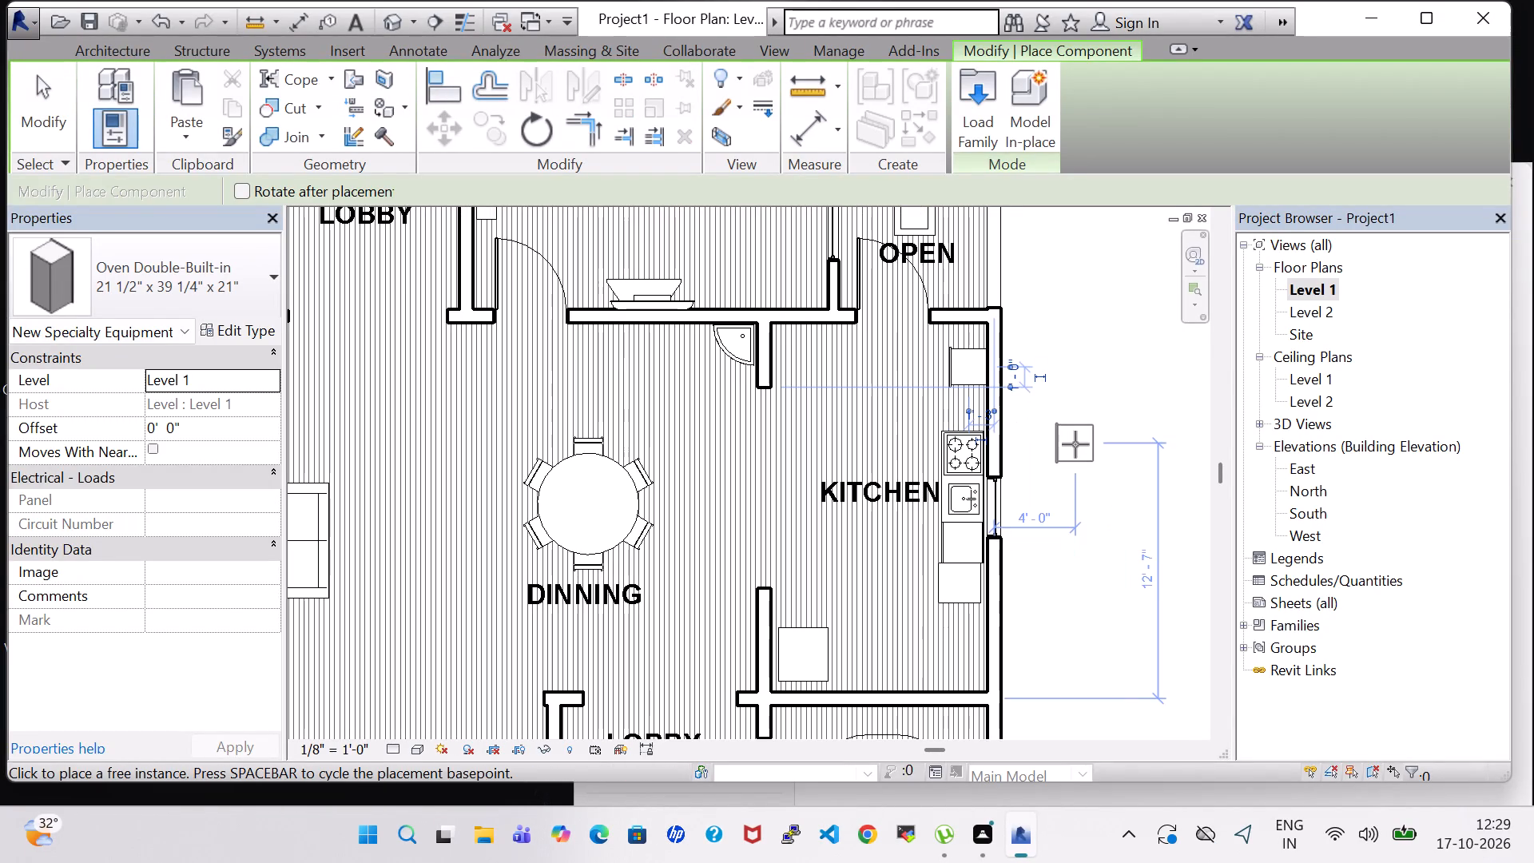
key(Escape)
key(Escape)
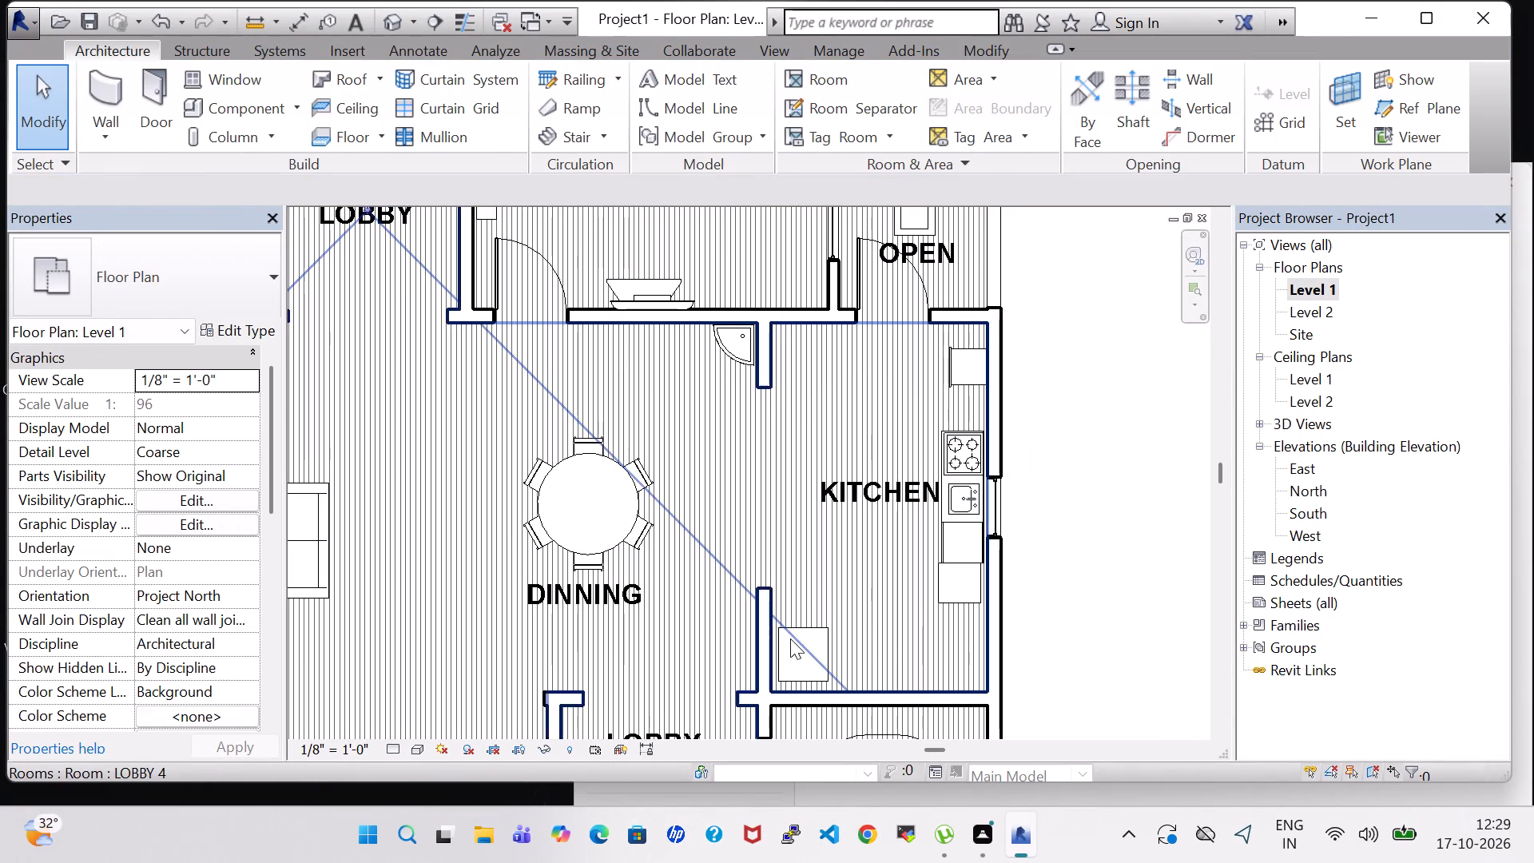
Move the refrigerator to the kitchen's upper corner beside the wall stub near the corner sink, and rotate it 180 degrees.
click(790, 638)
click(1137, 573)
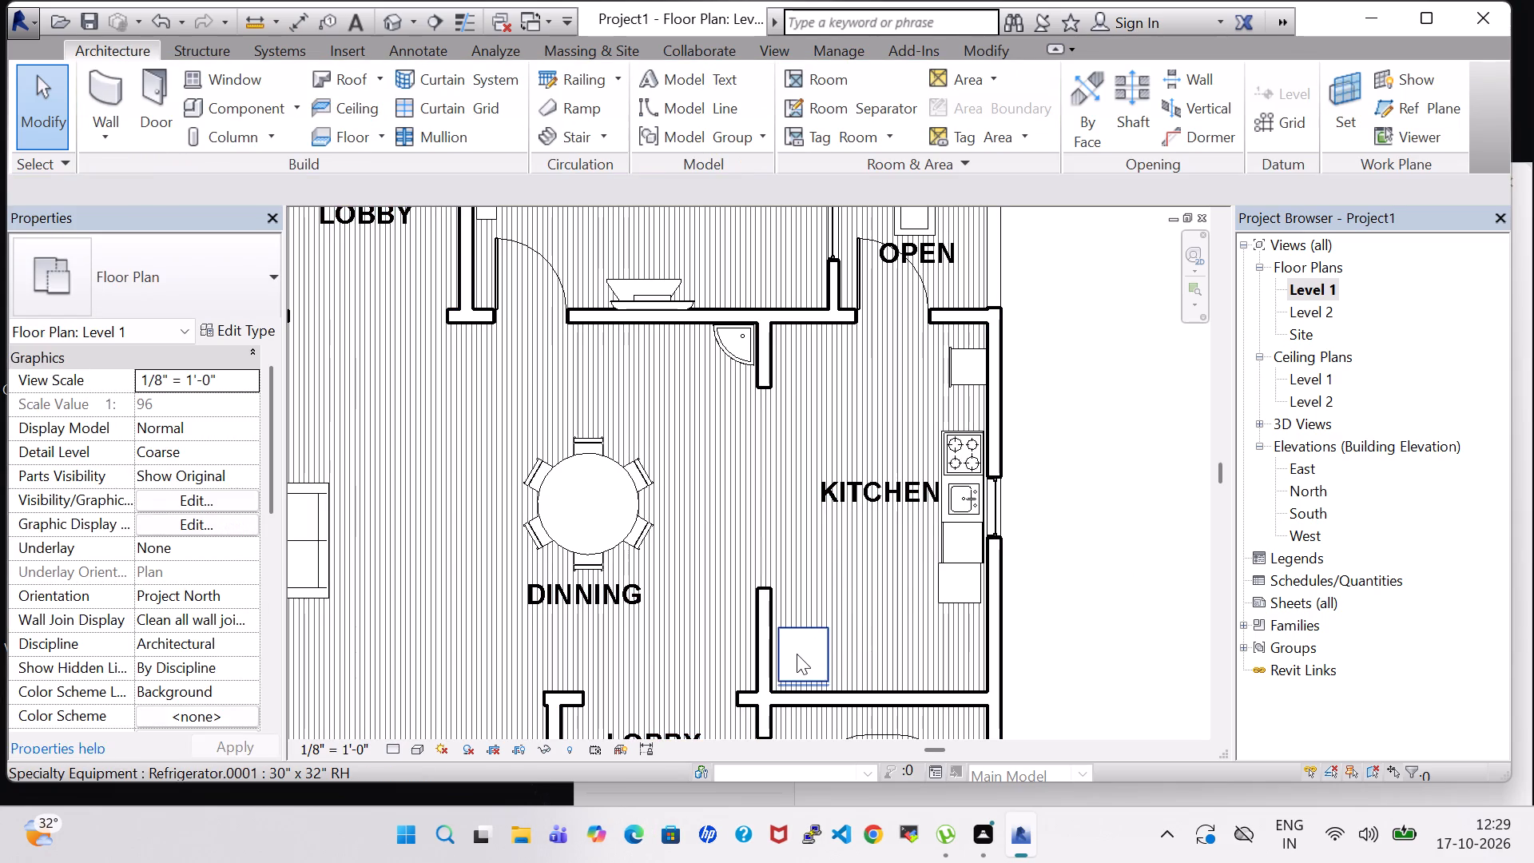
drag(797, 654, 793, 356)
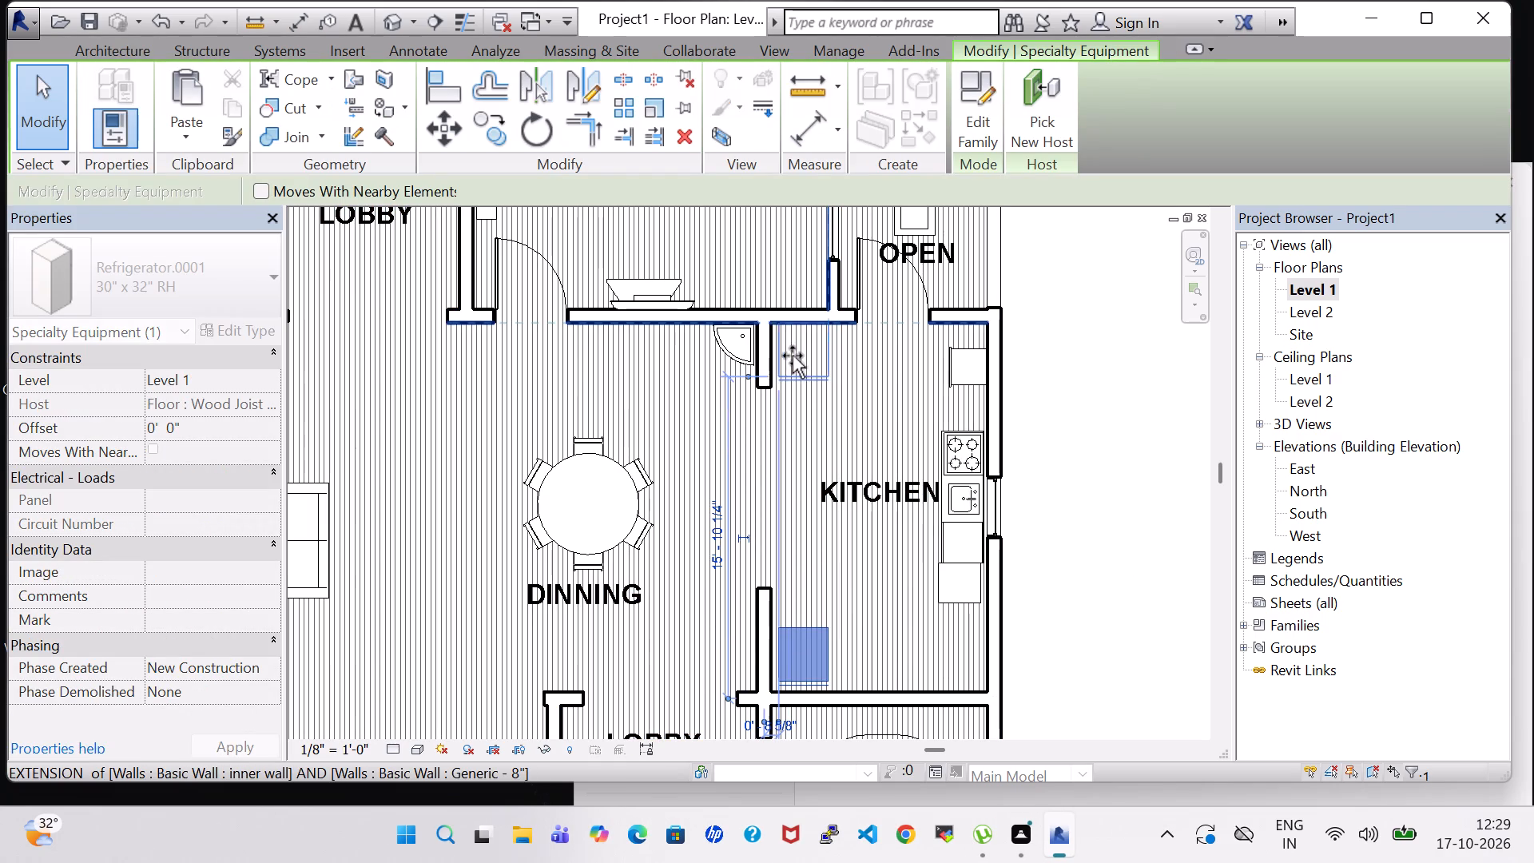
drag(793, 356, 788, 357)
click(1057, 414)
click(815, 368)
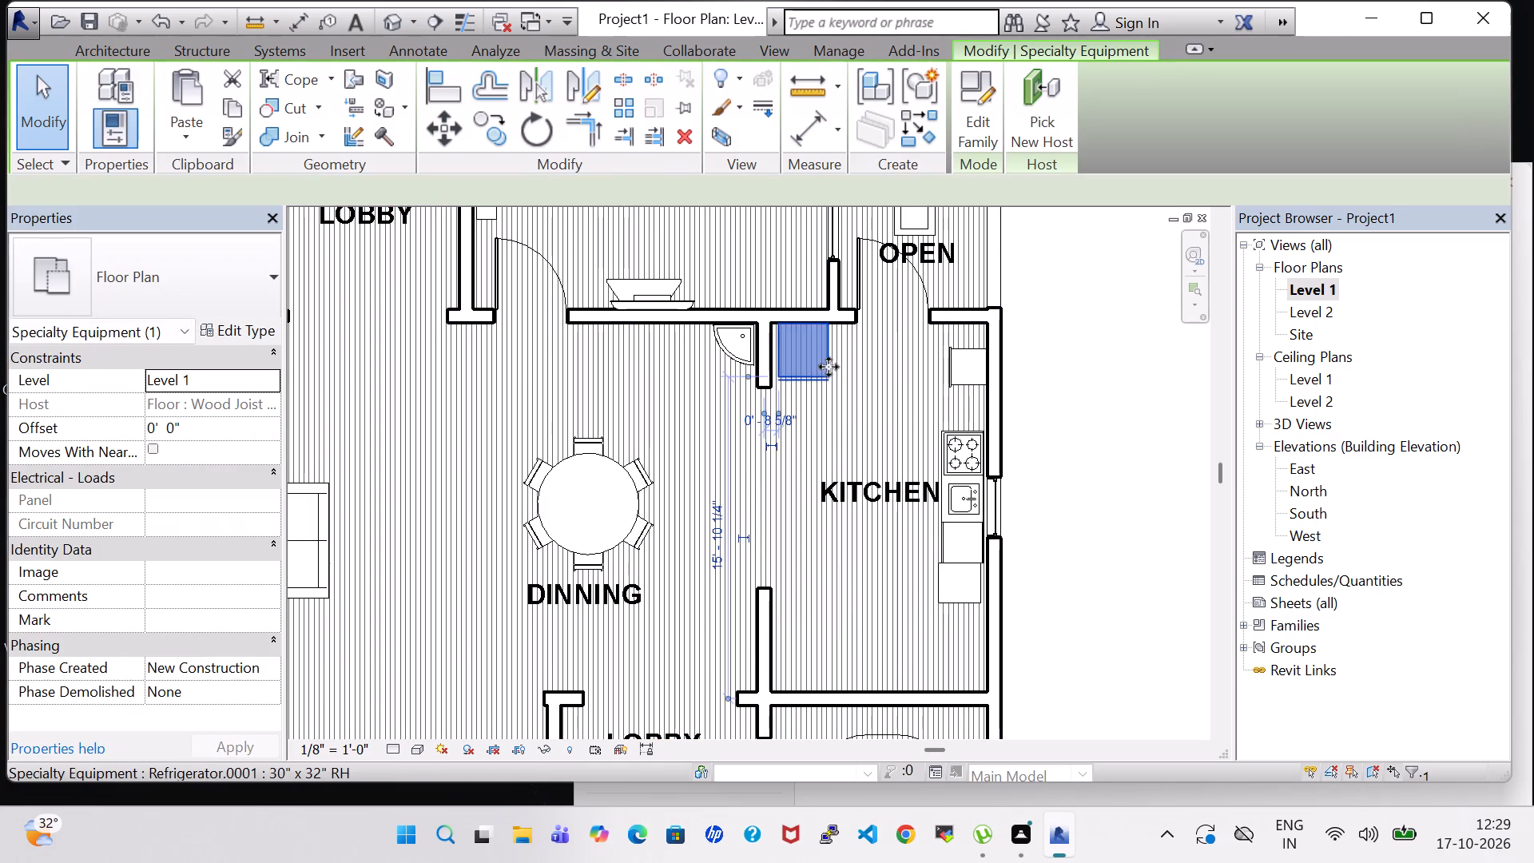
key(space)
key(space)
click(1079, 408)
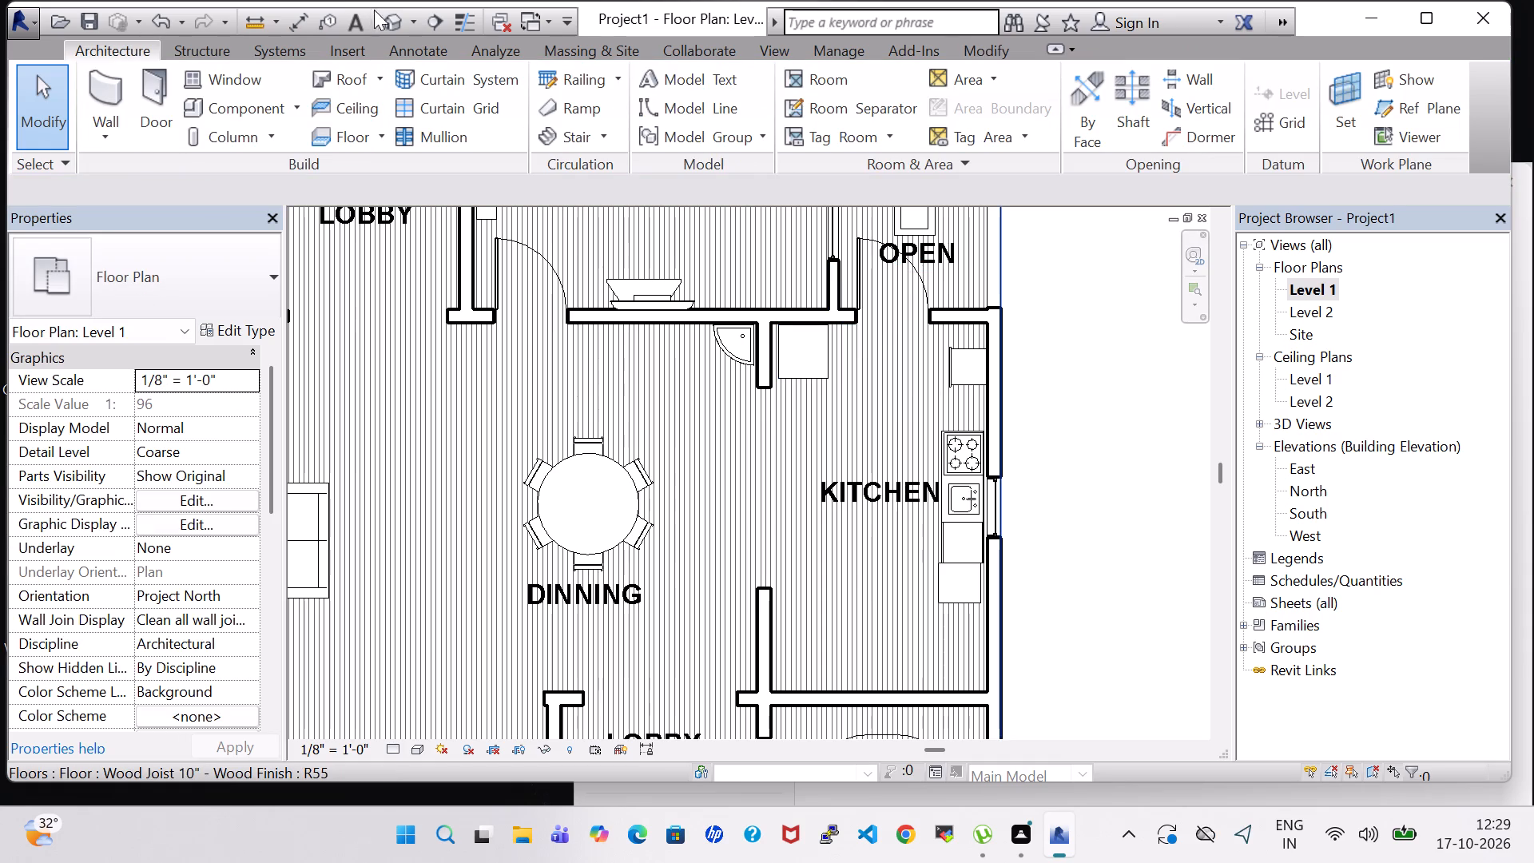
In the 3D view, nudge the kitchenette two increments along the exterior wall toward the oven.
click(388, 13)
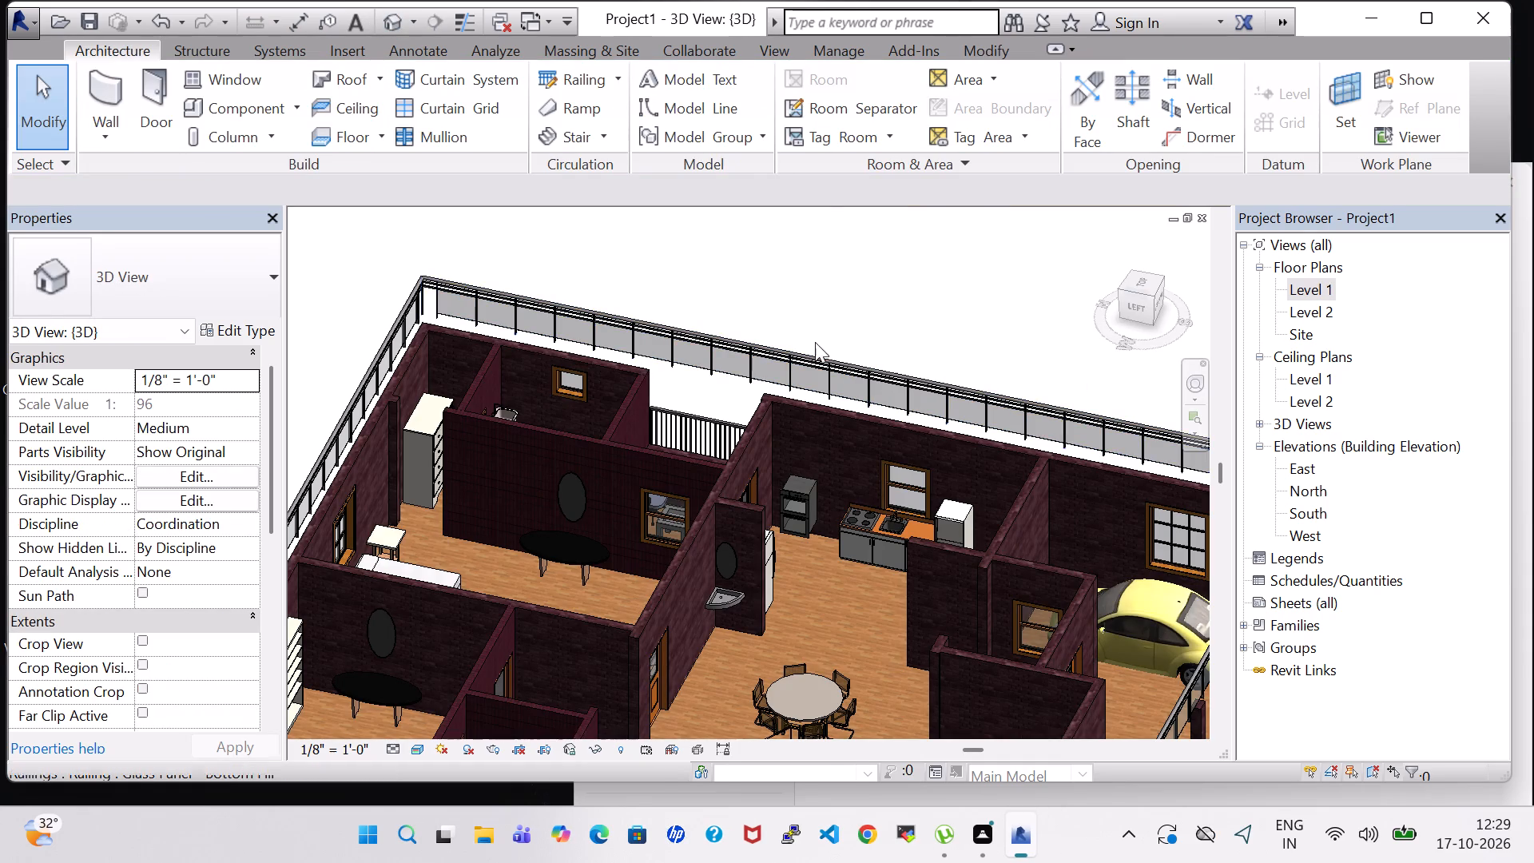
middle_drag(850, 305, 888, 501)
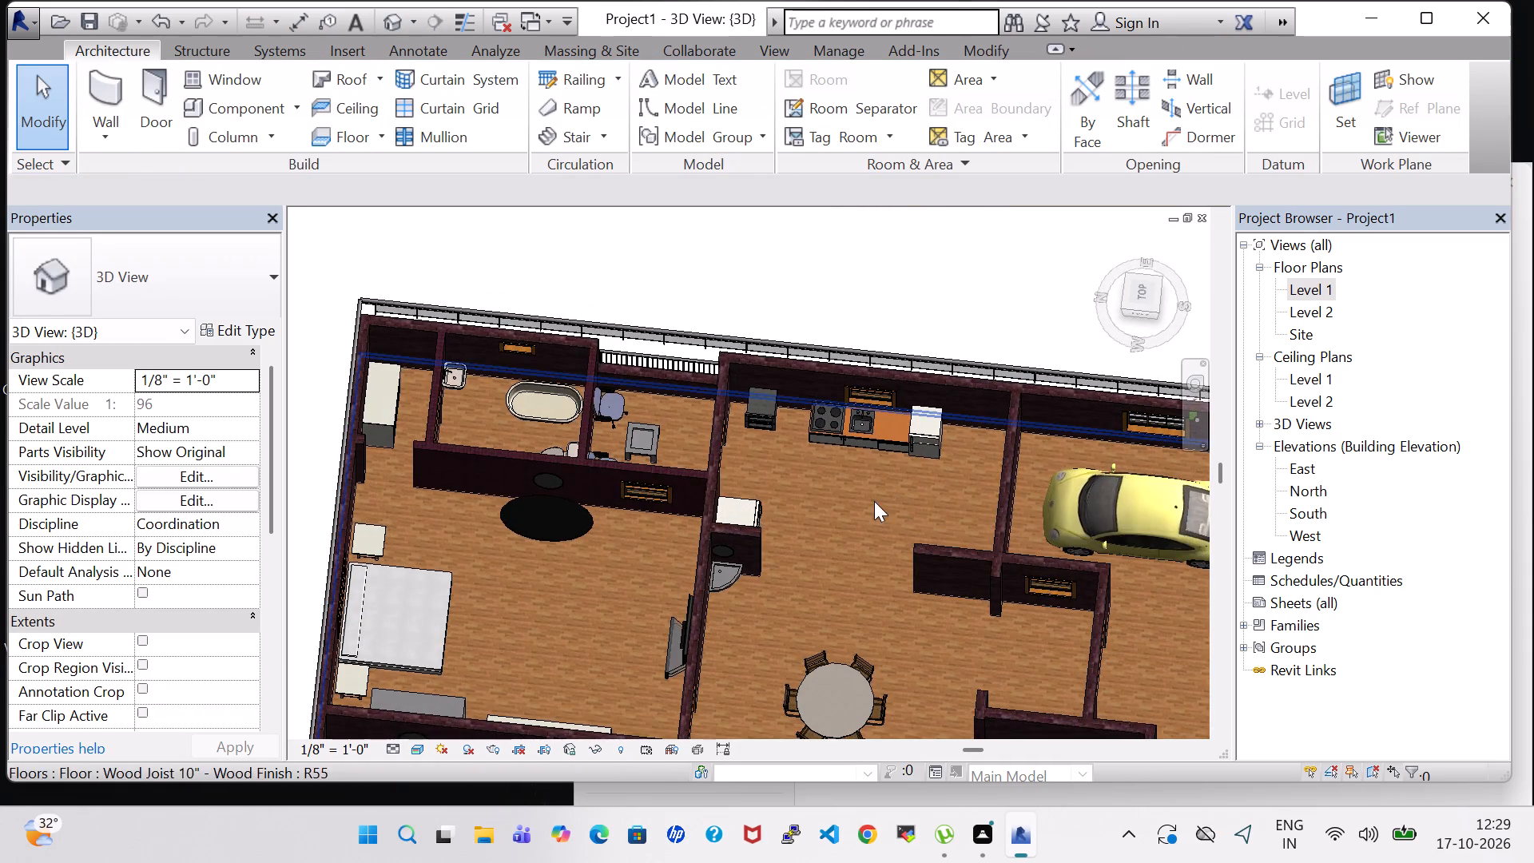
shift+middle_drag(874, 501, 915, 461)
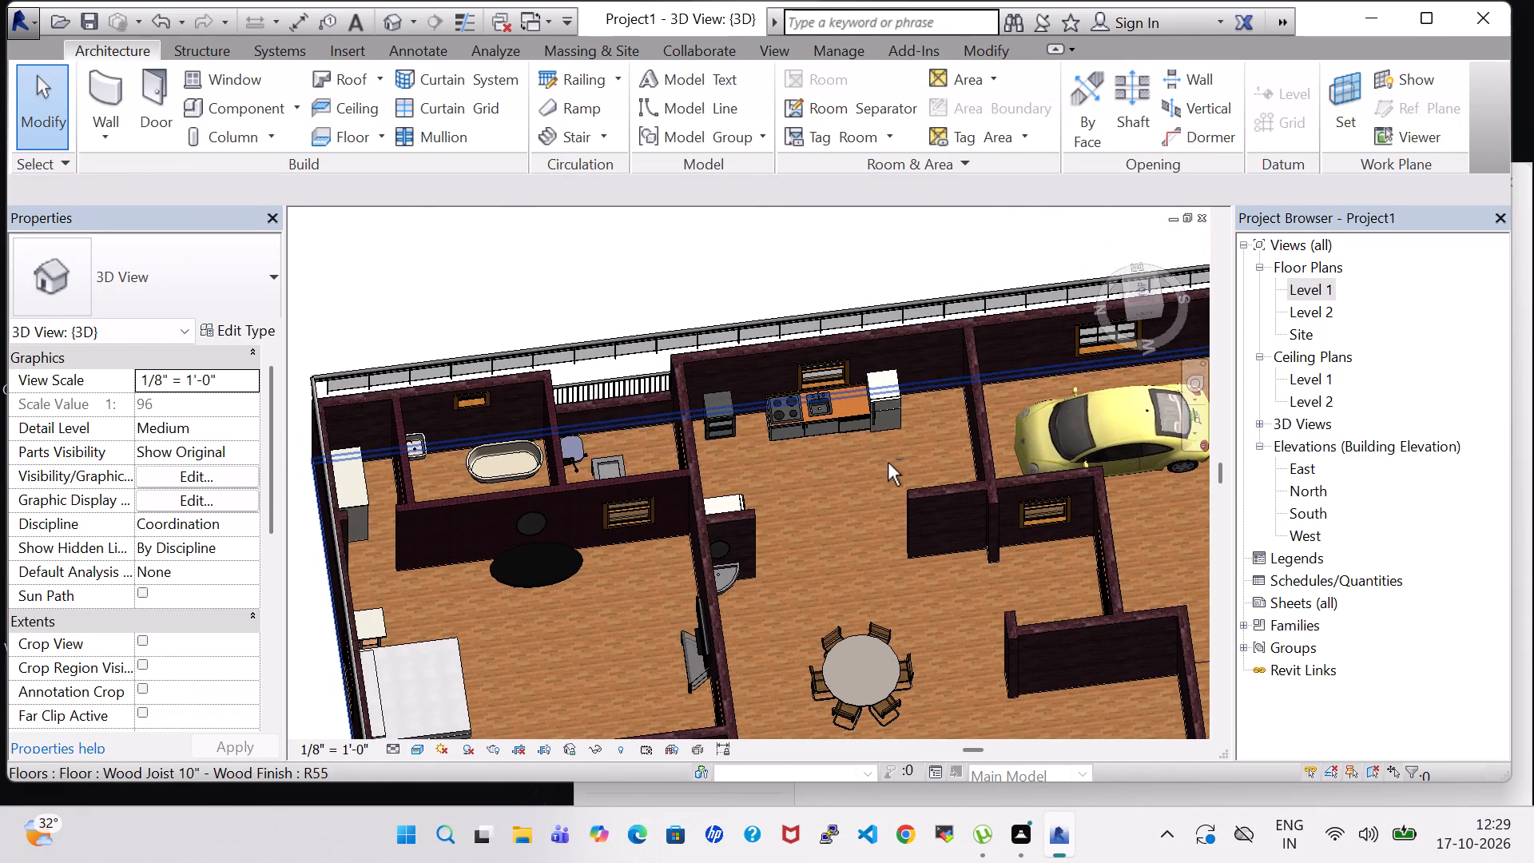
click(880, 402)
key(Left)
key(Left)
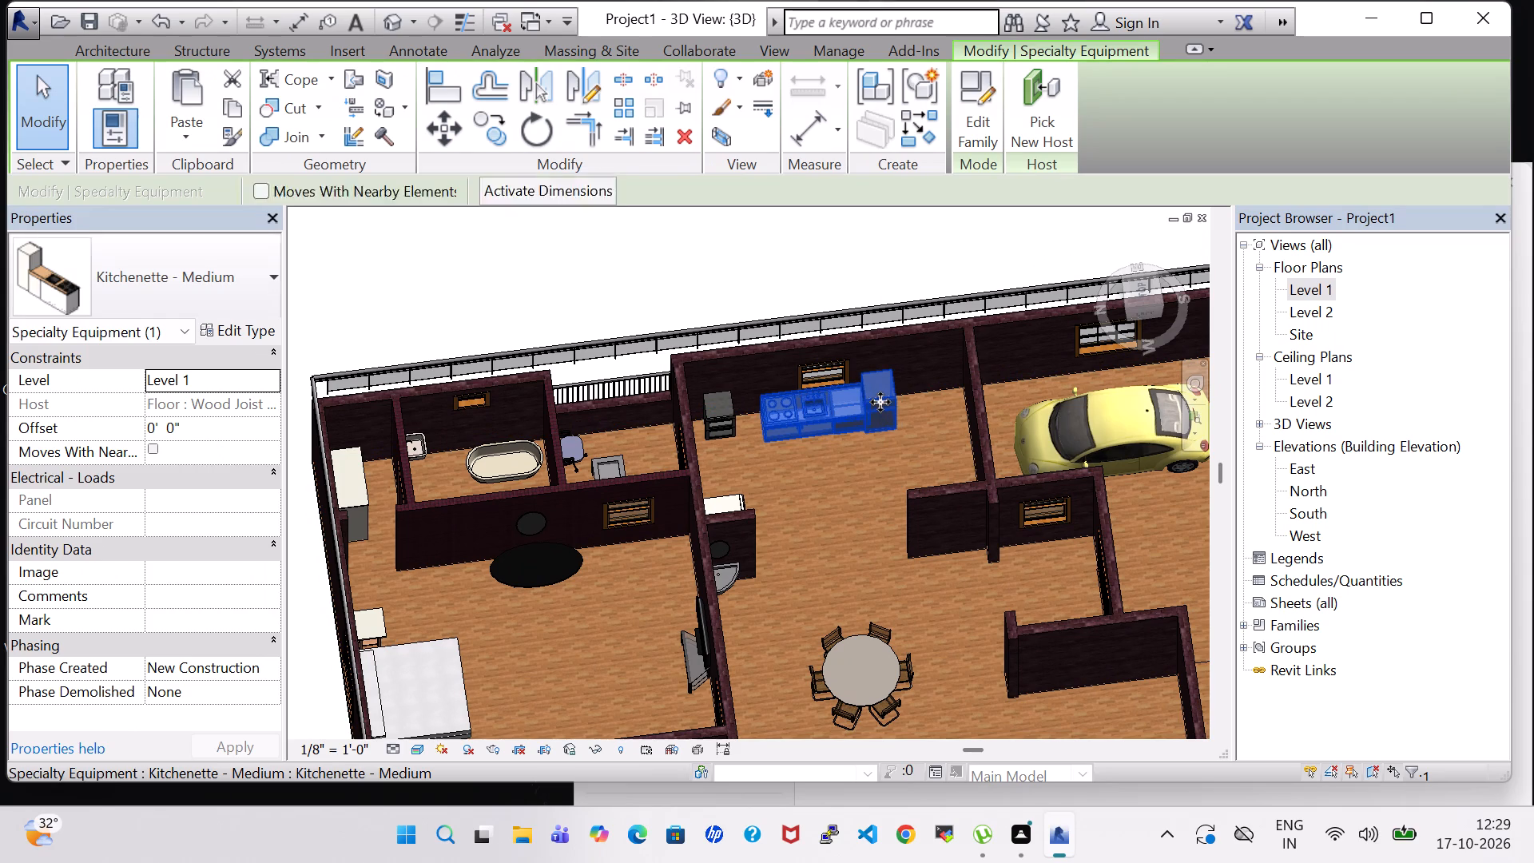
Nudge the kitchen window behind the kitchenette five increments up and two increments sideways toward the oven.
click(816, 372)
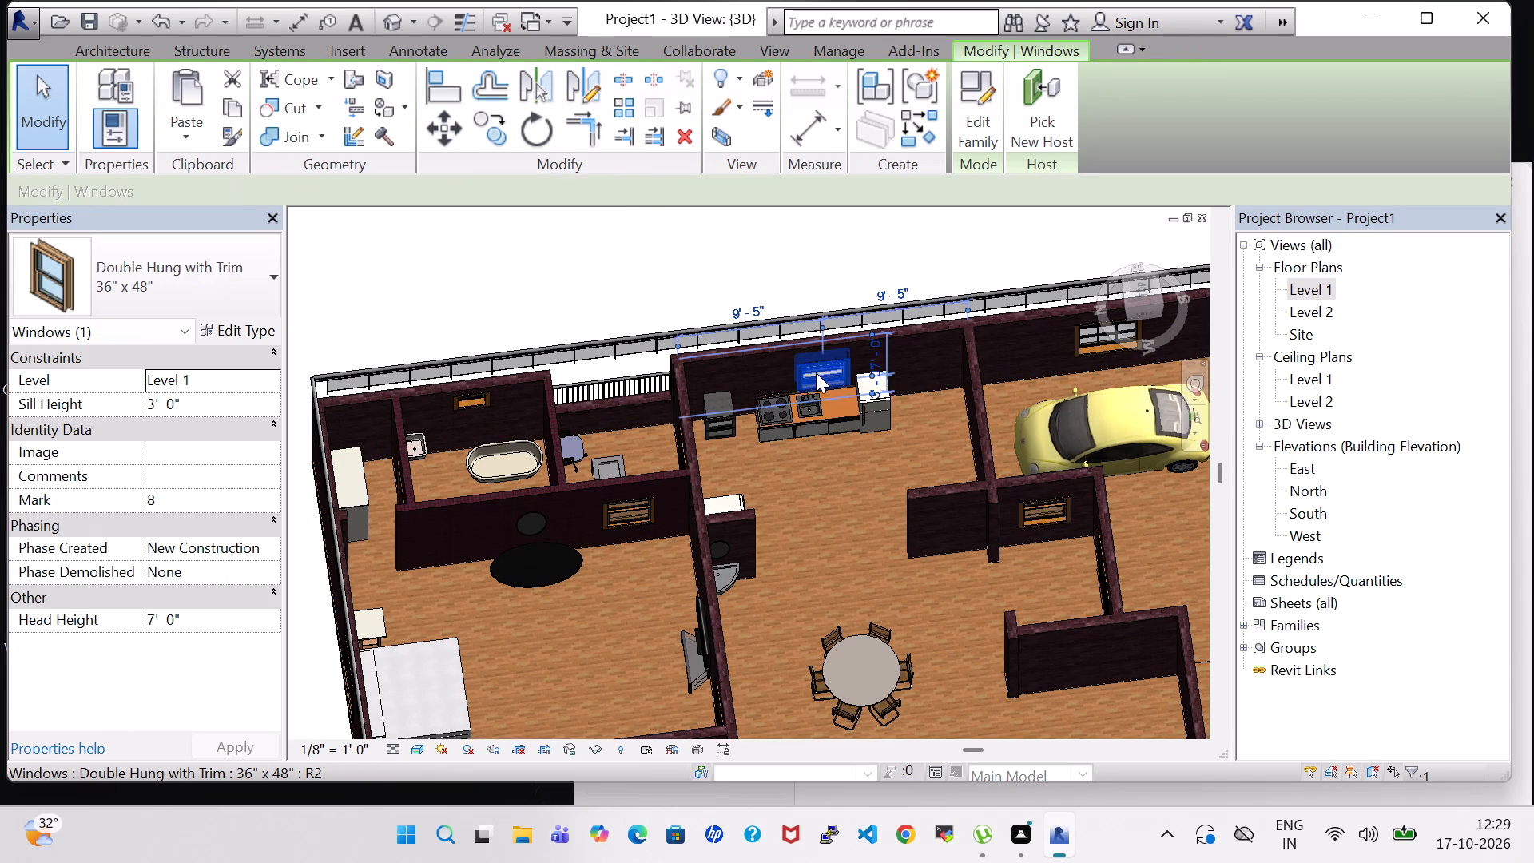
key(Up)
key(Up)
key(Up)
key(Up)
key(Left)
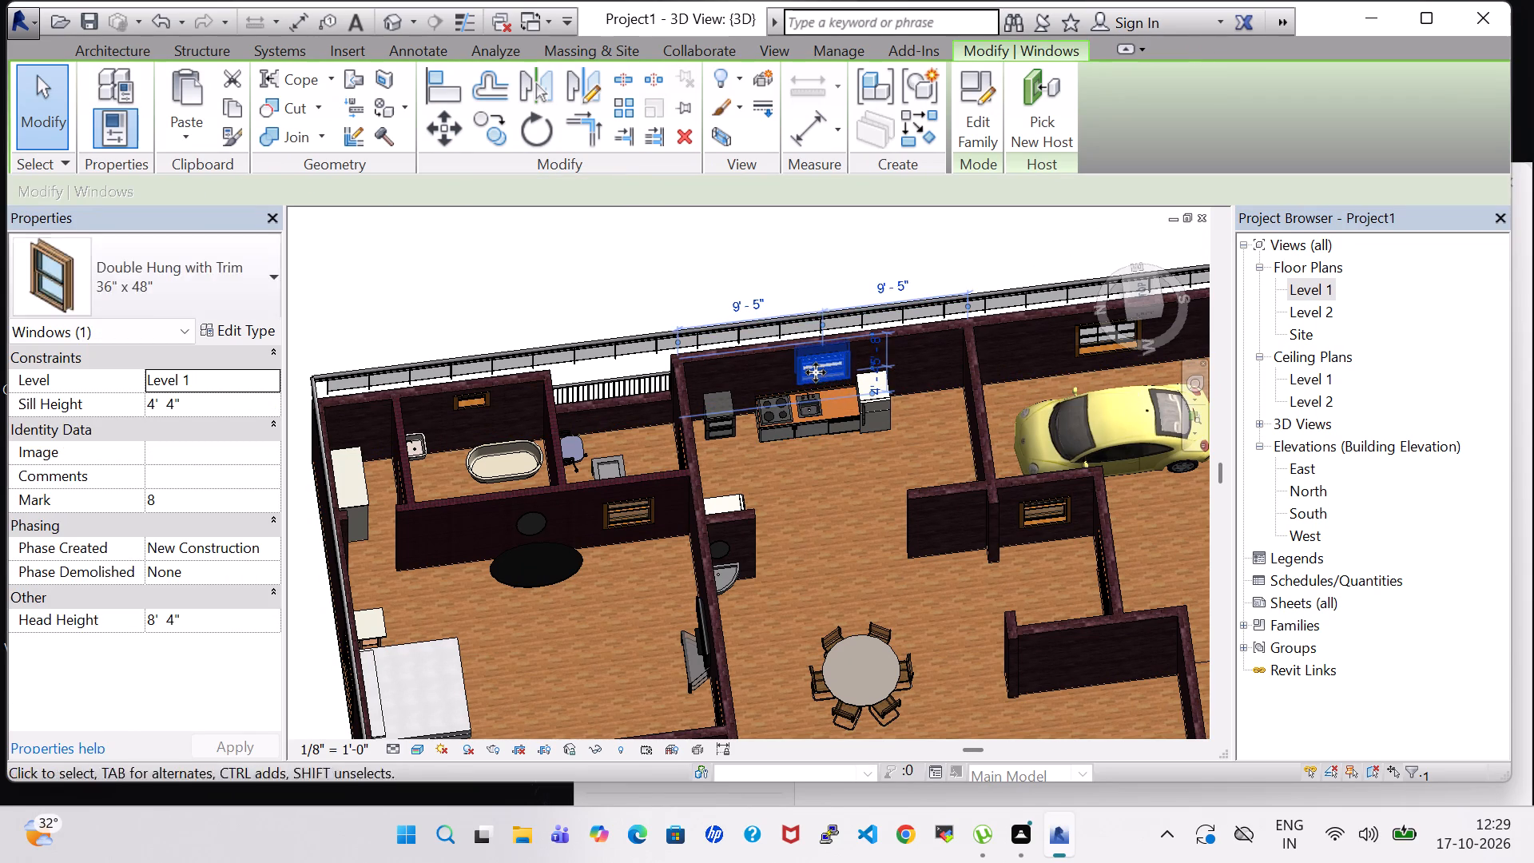
key(Left)
key(Up)
click(759, 269)
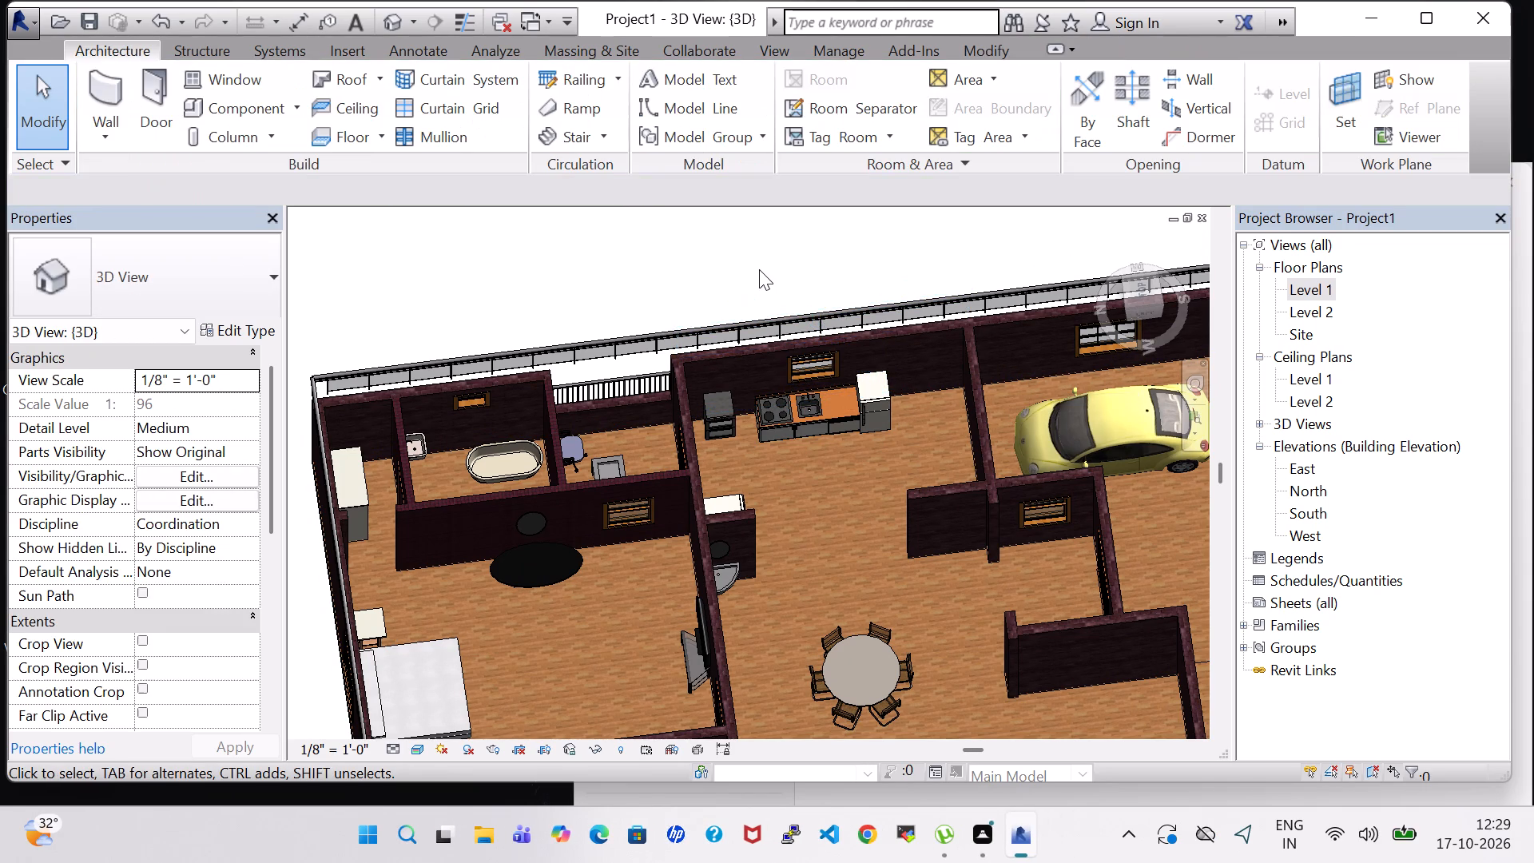
Return to the Level 1 floor plan and check the types available for the kitchen refrigerator.
double_click(1328, 289)
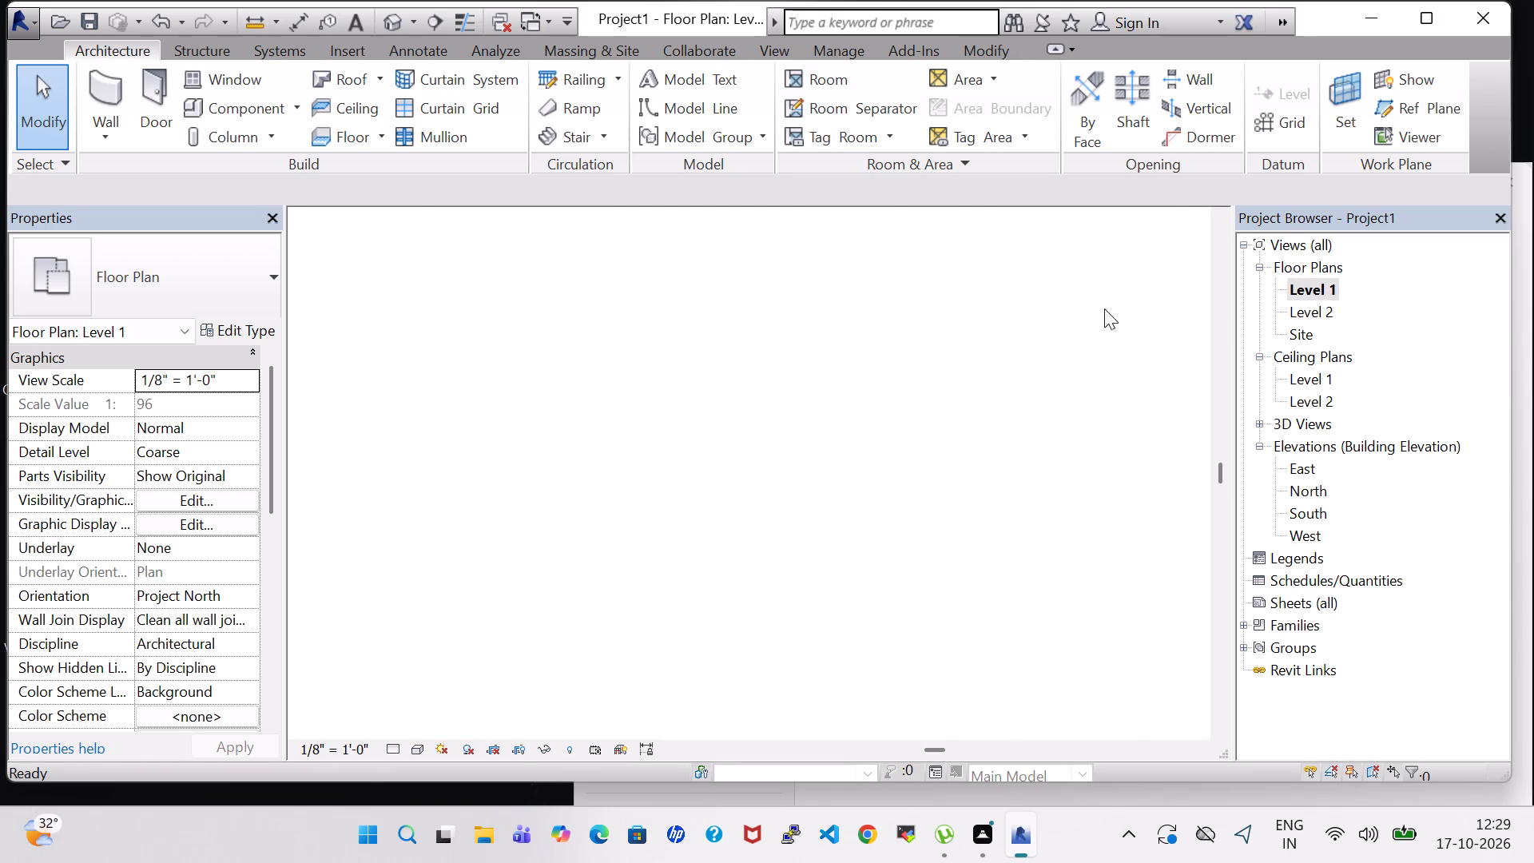
scroll(770, 527, down, 2)
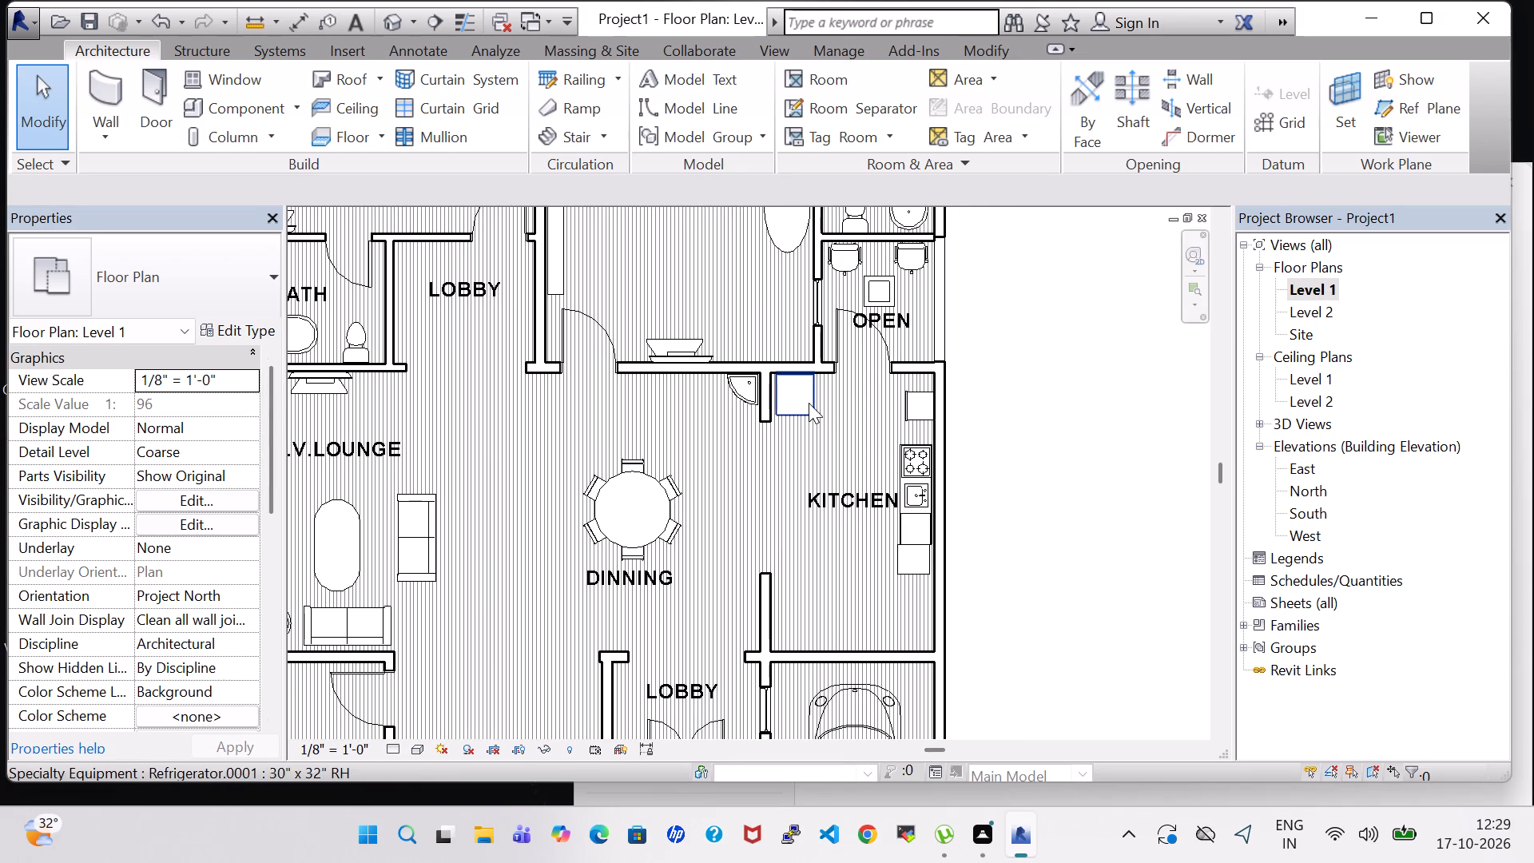
click(809, 403)
click(182, 274)
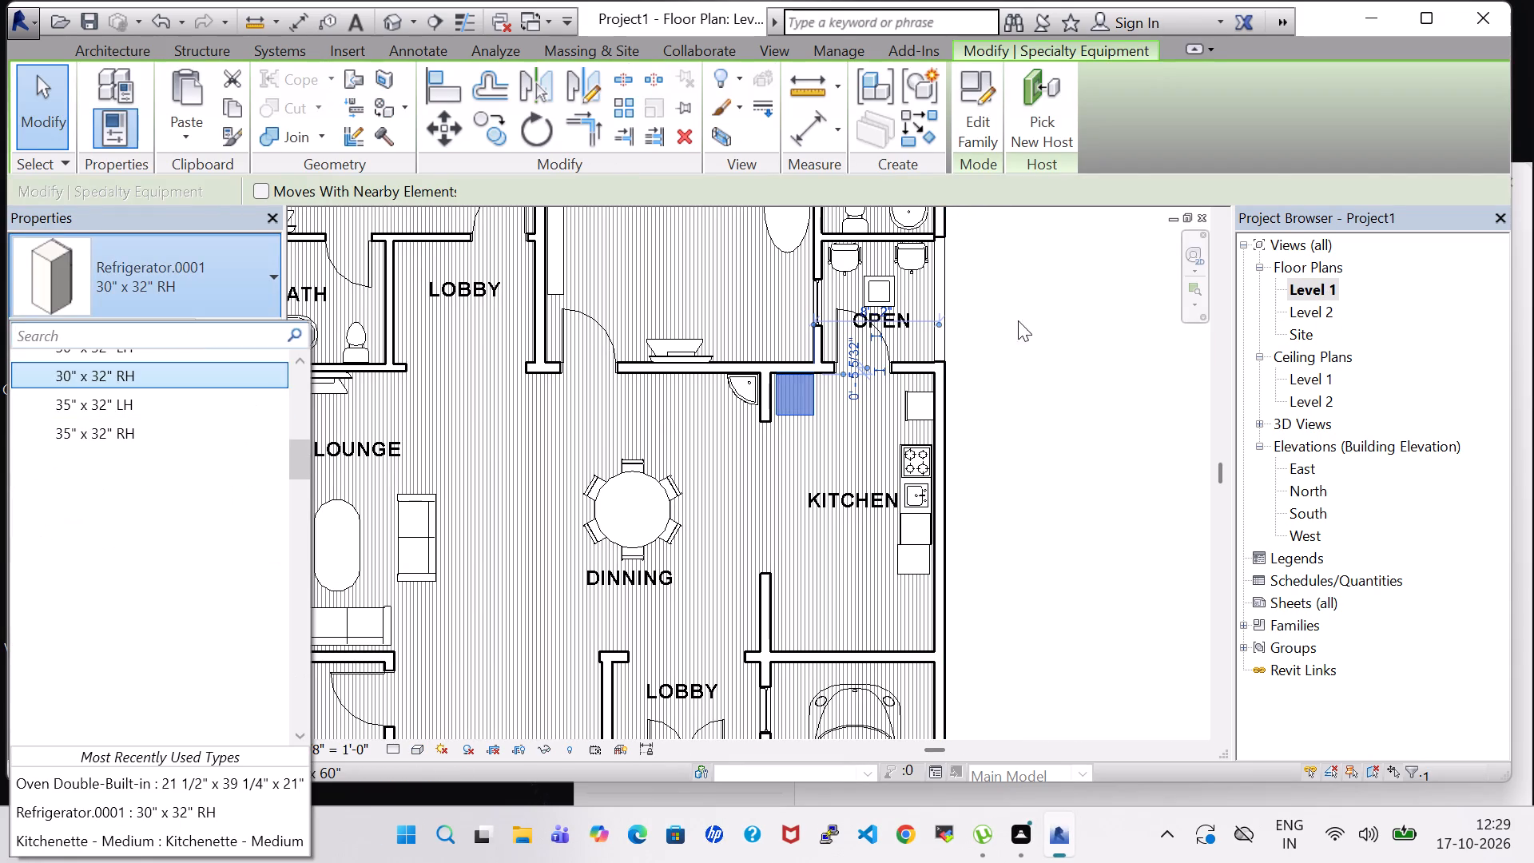
click(1092, 446)
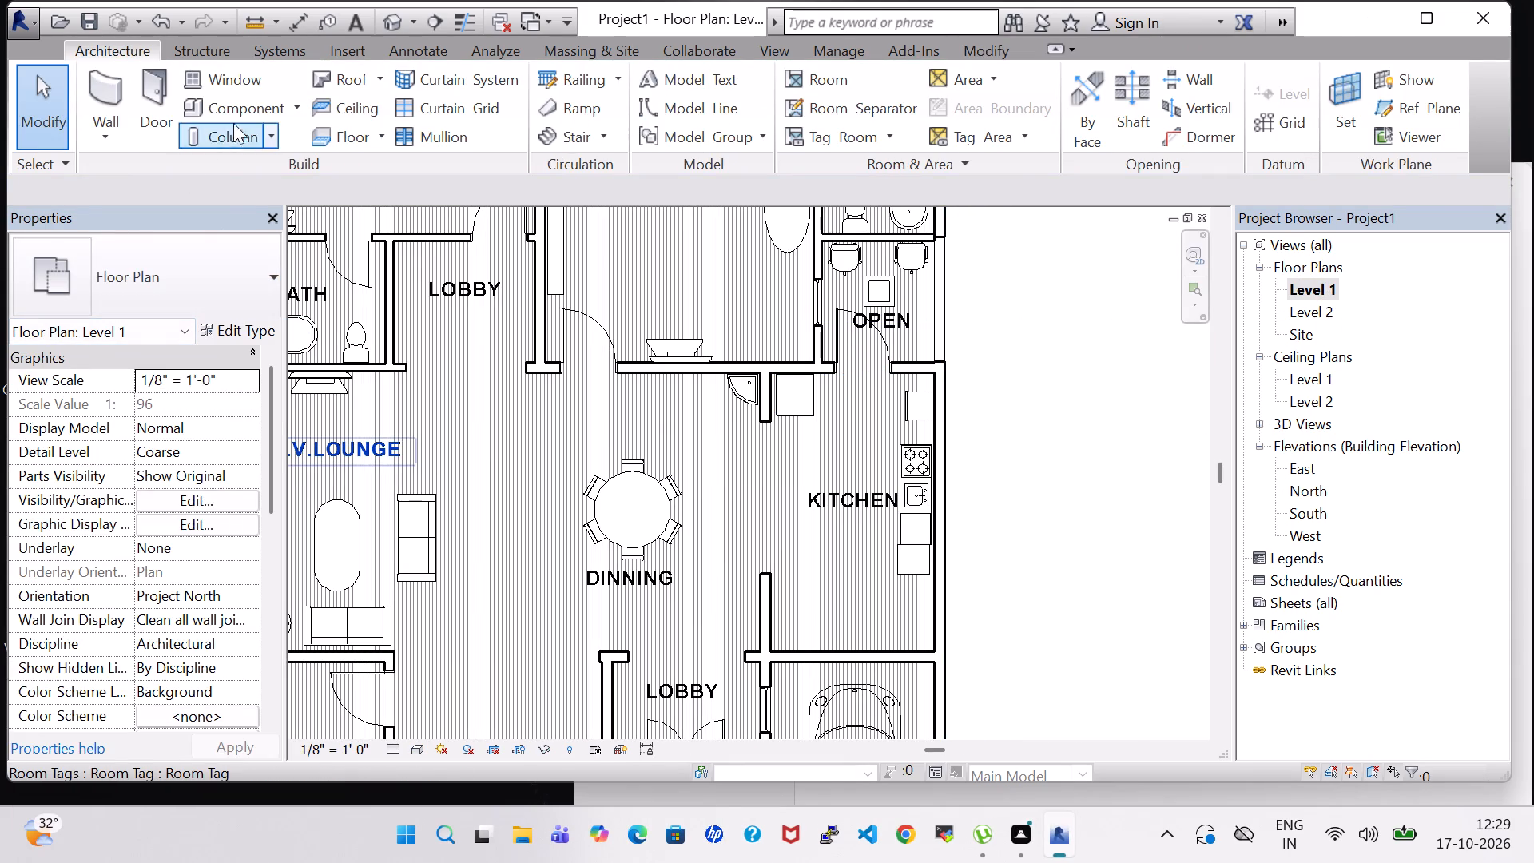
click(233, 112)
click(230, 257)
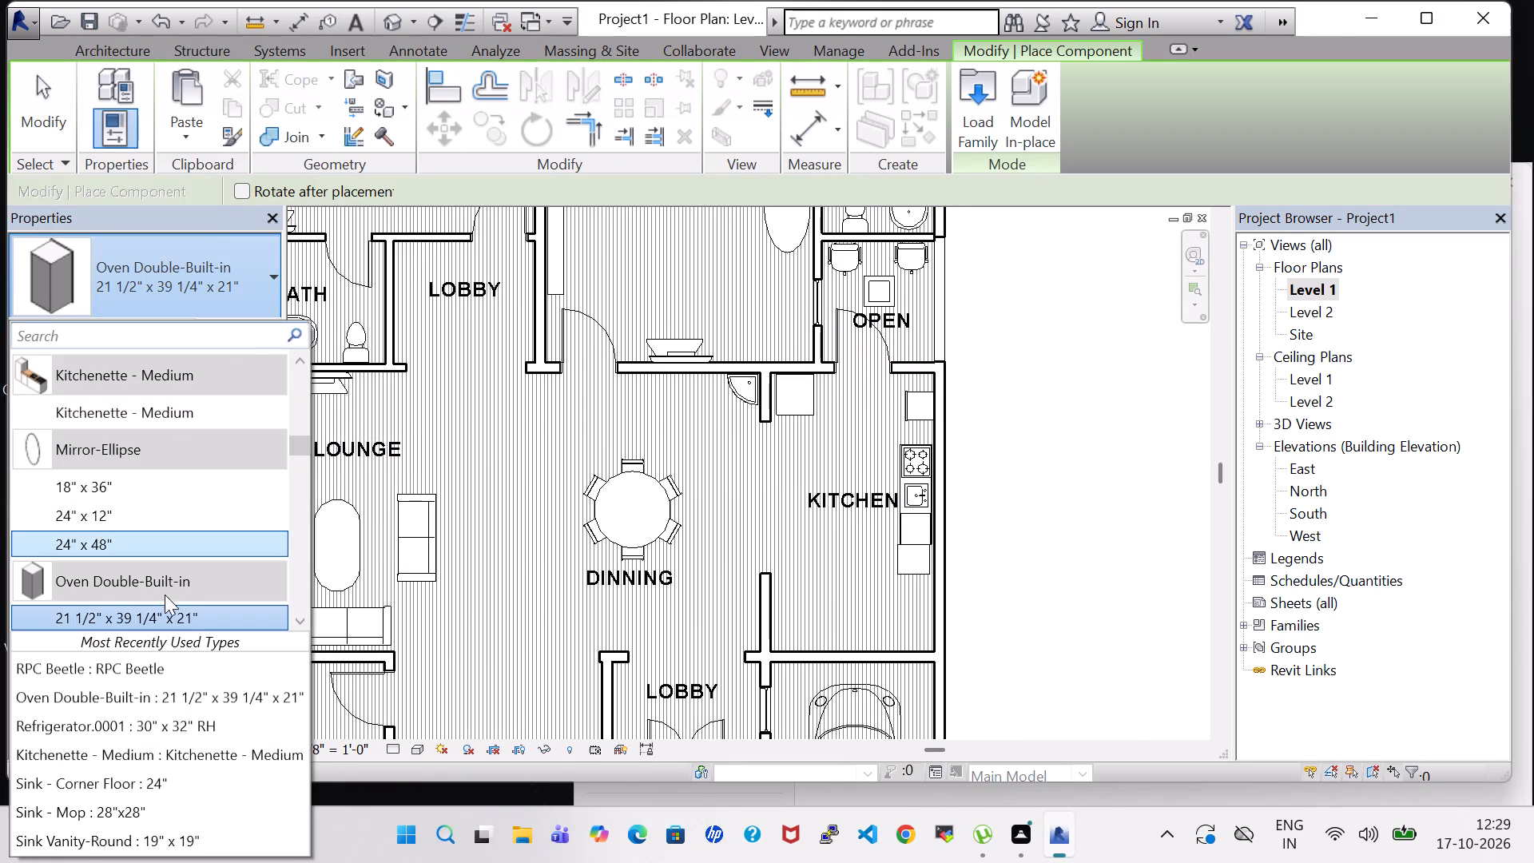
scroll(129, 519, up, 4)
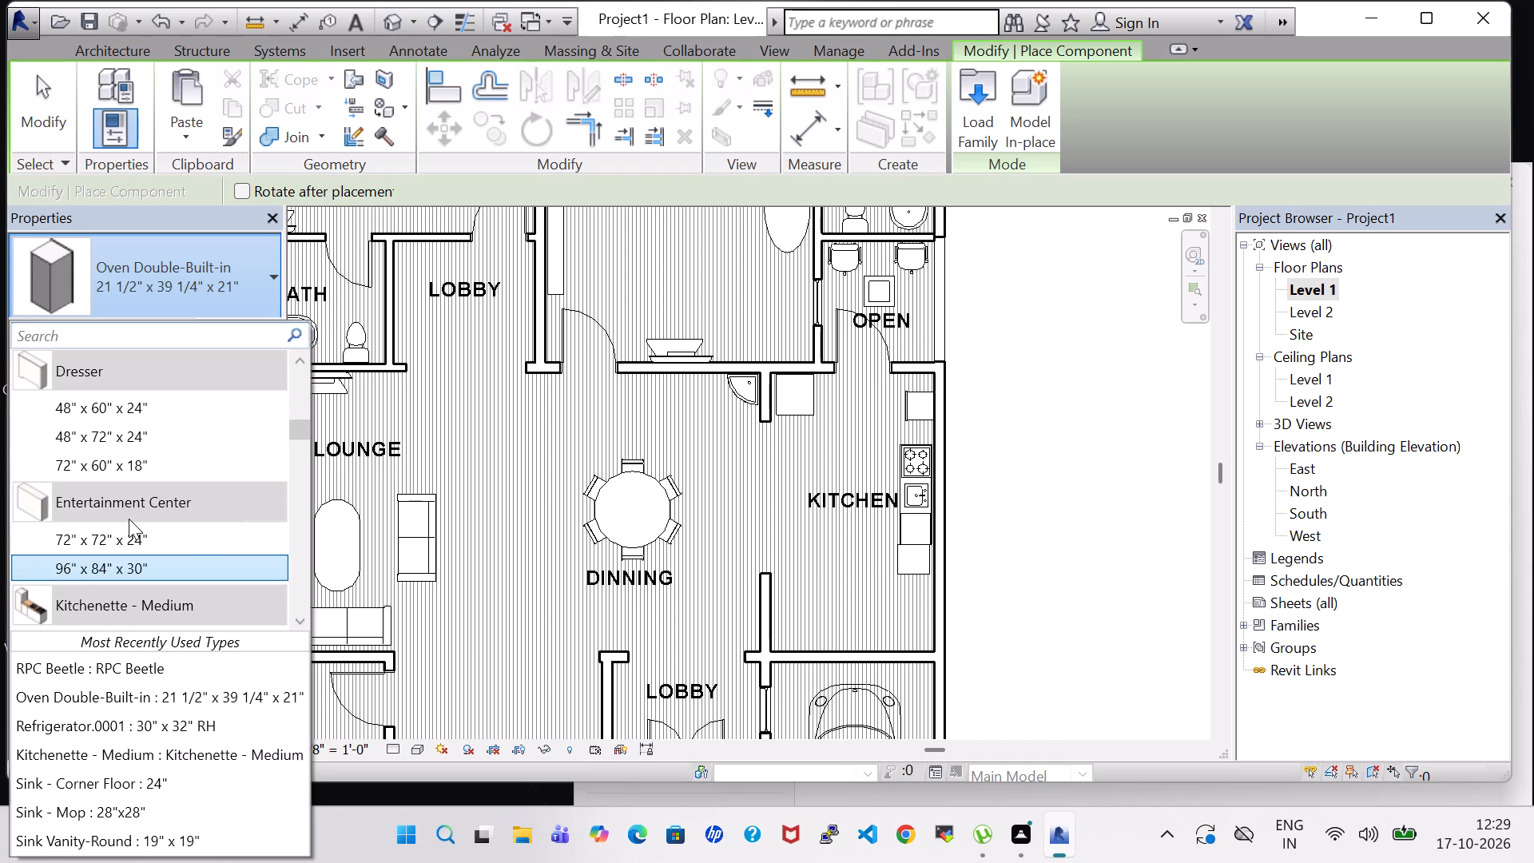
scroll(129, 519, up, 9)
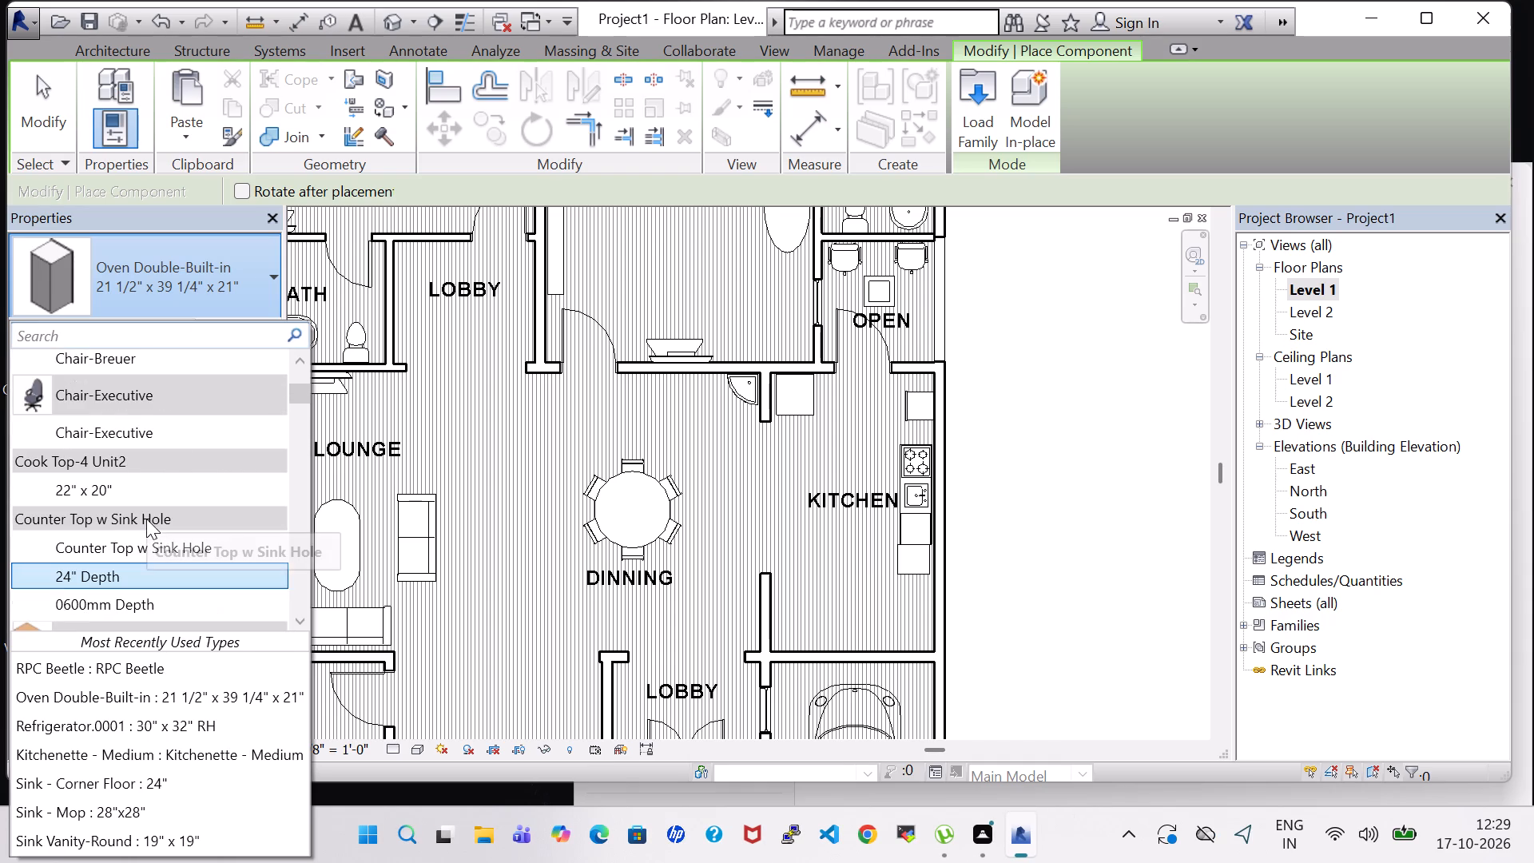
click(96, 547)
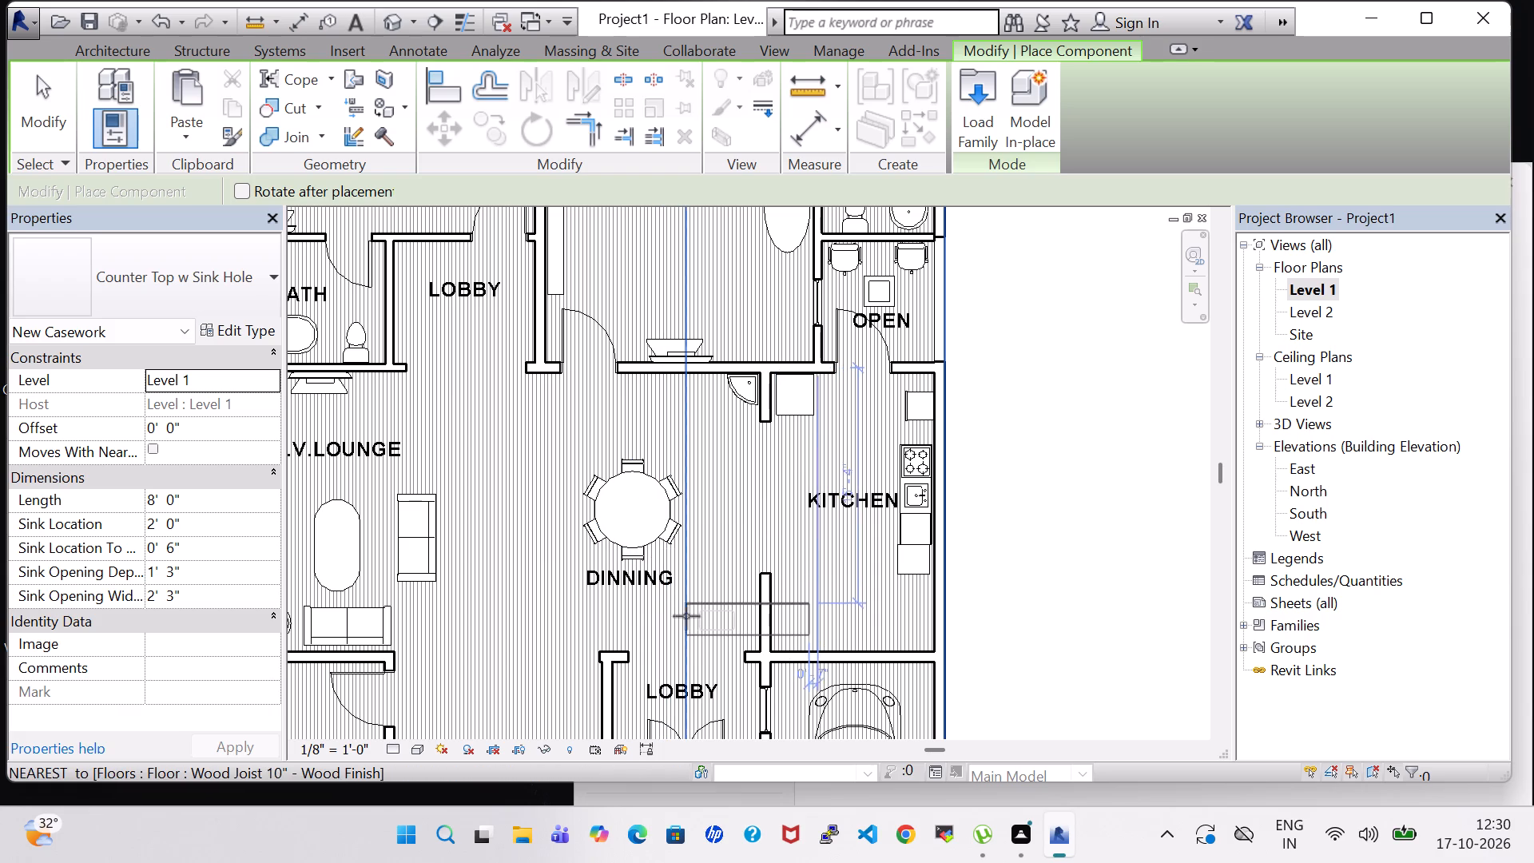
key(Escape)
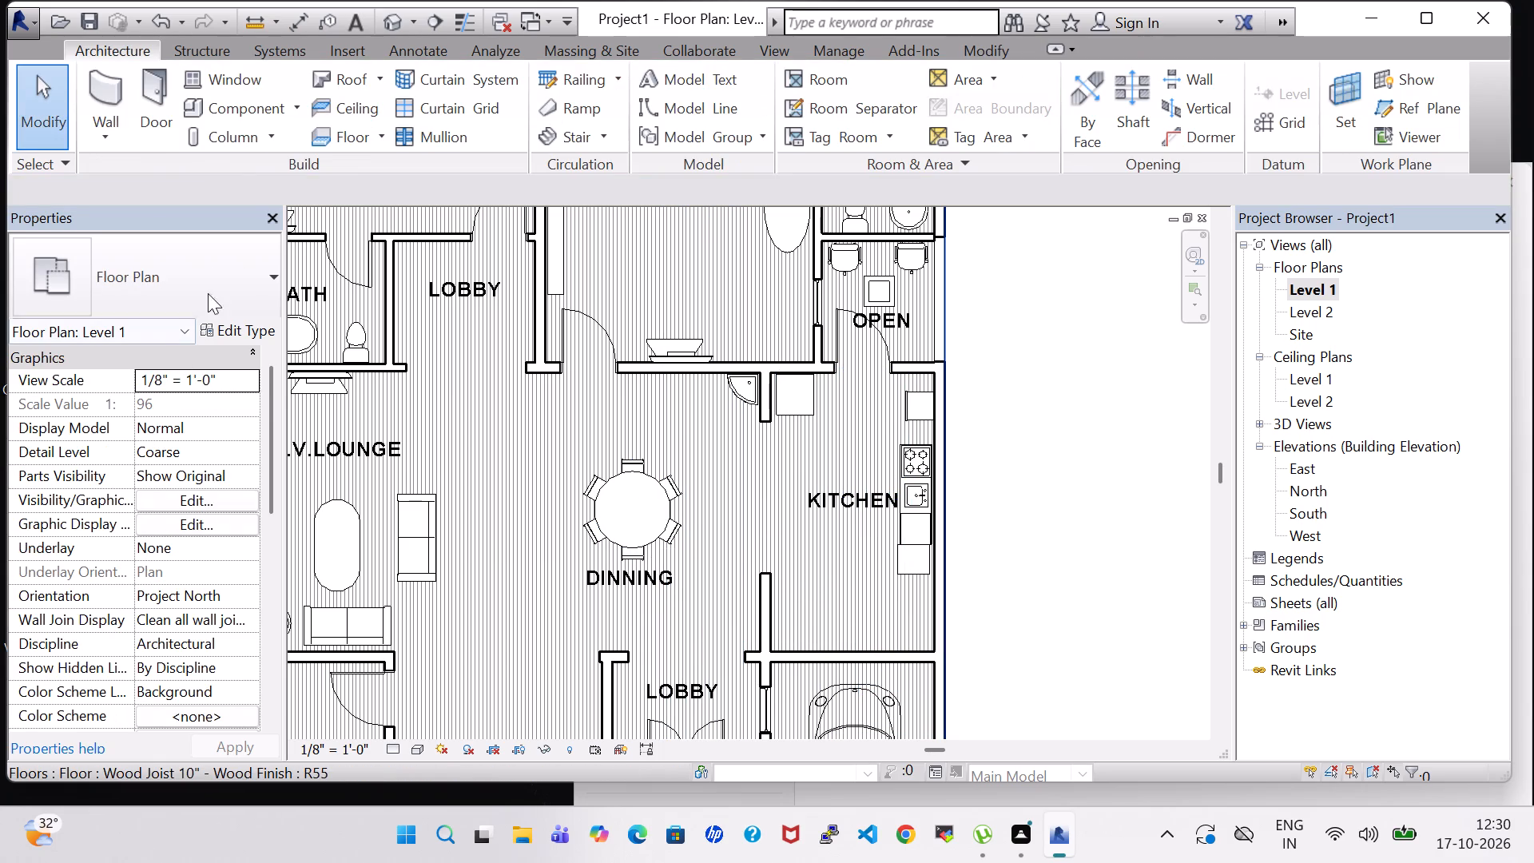
Place a Counter Top w Sink Hole component, type 24" Depth, in the kitchen along the wall shared with the garage.
double_click(227, 114)
click(238, 260)
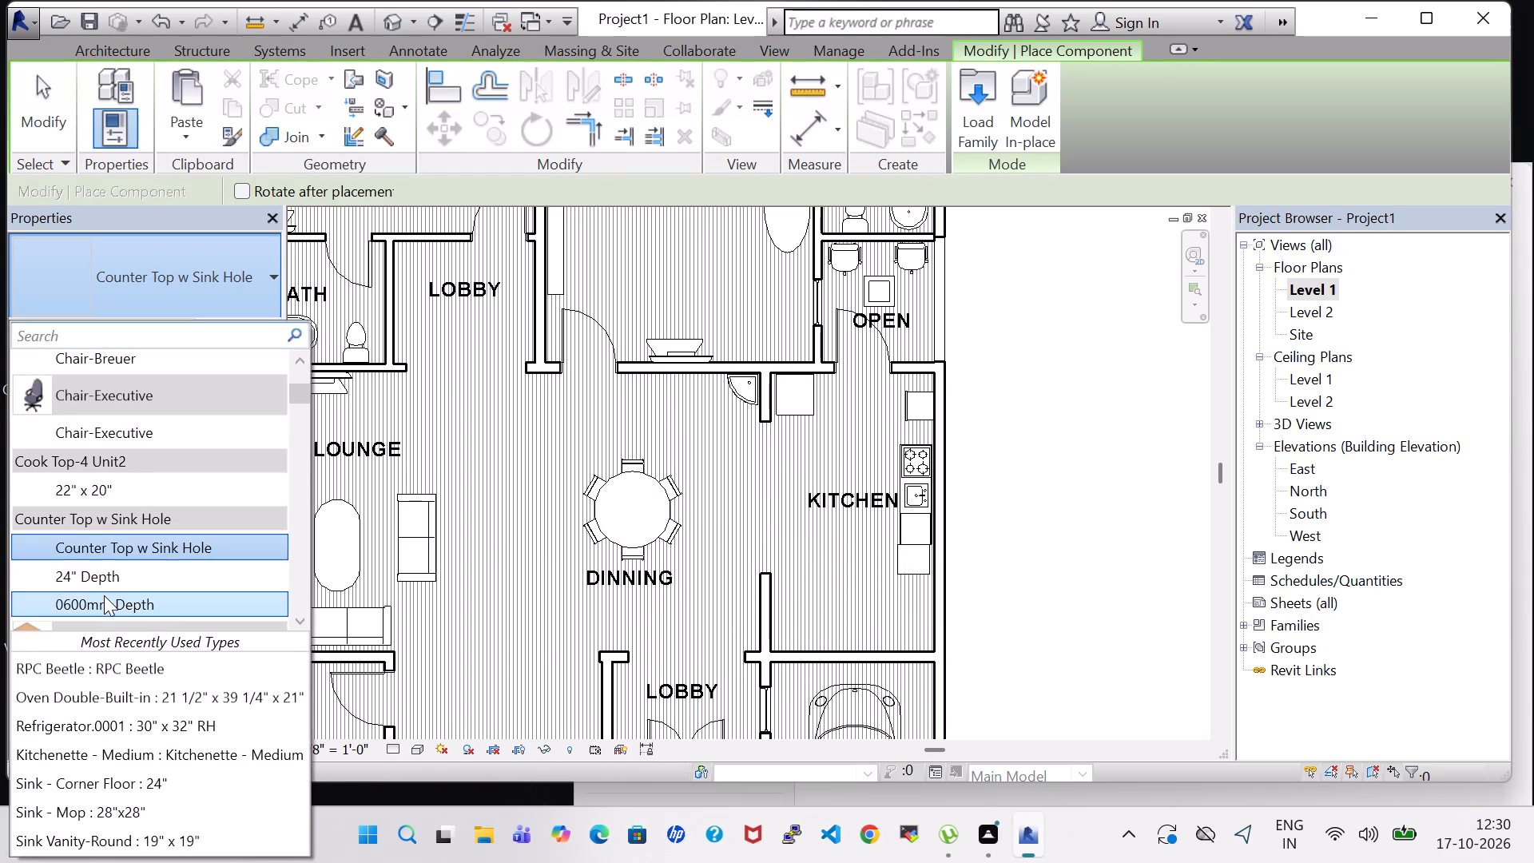
click(103, 579)
scroll(753, 584, up, 1)
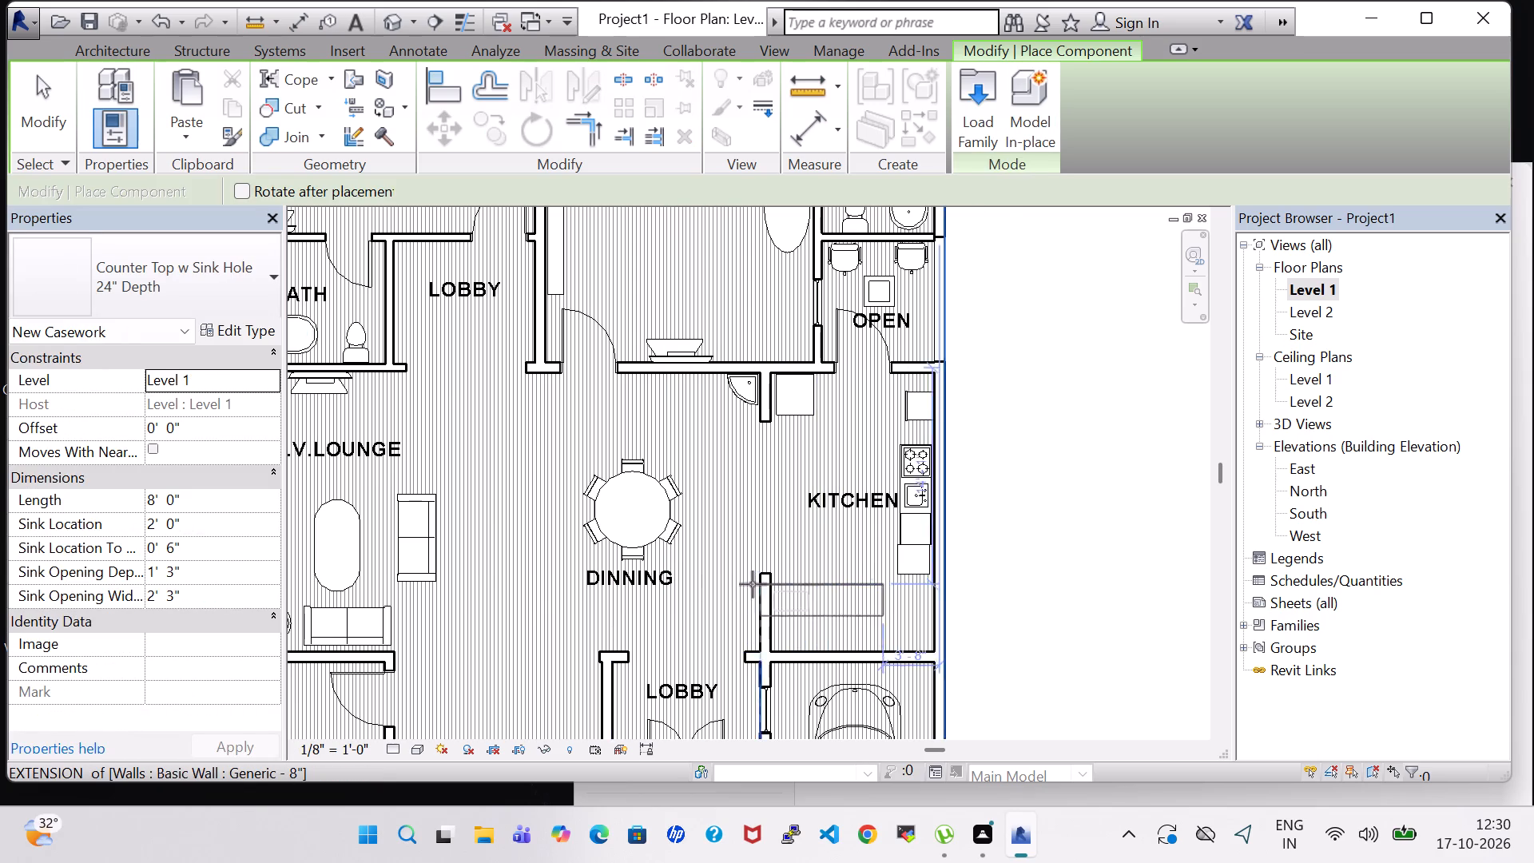
scroll(753, 584, up, 2)
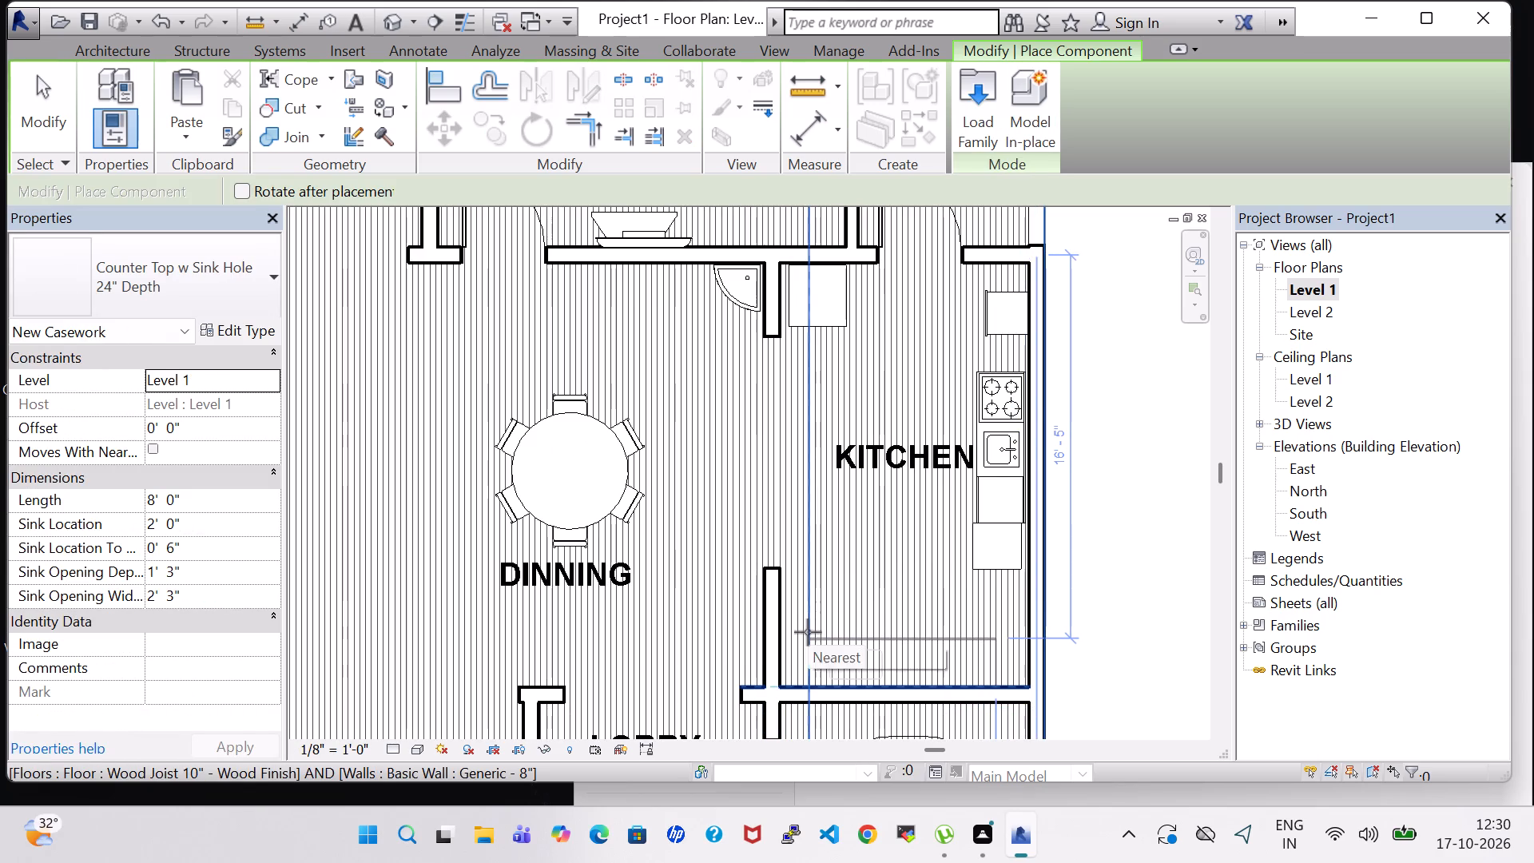
click(808, 633)
key(Escape)
key(Escape)
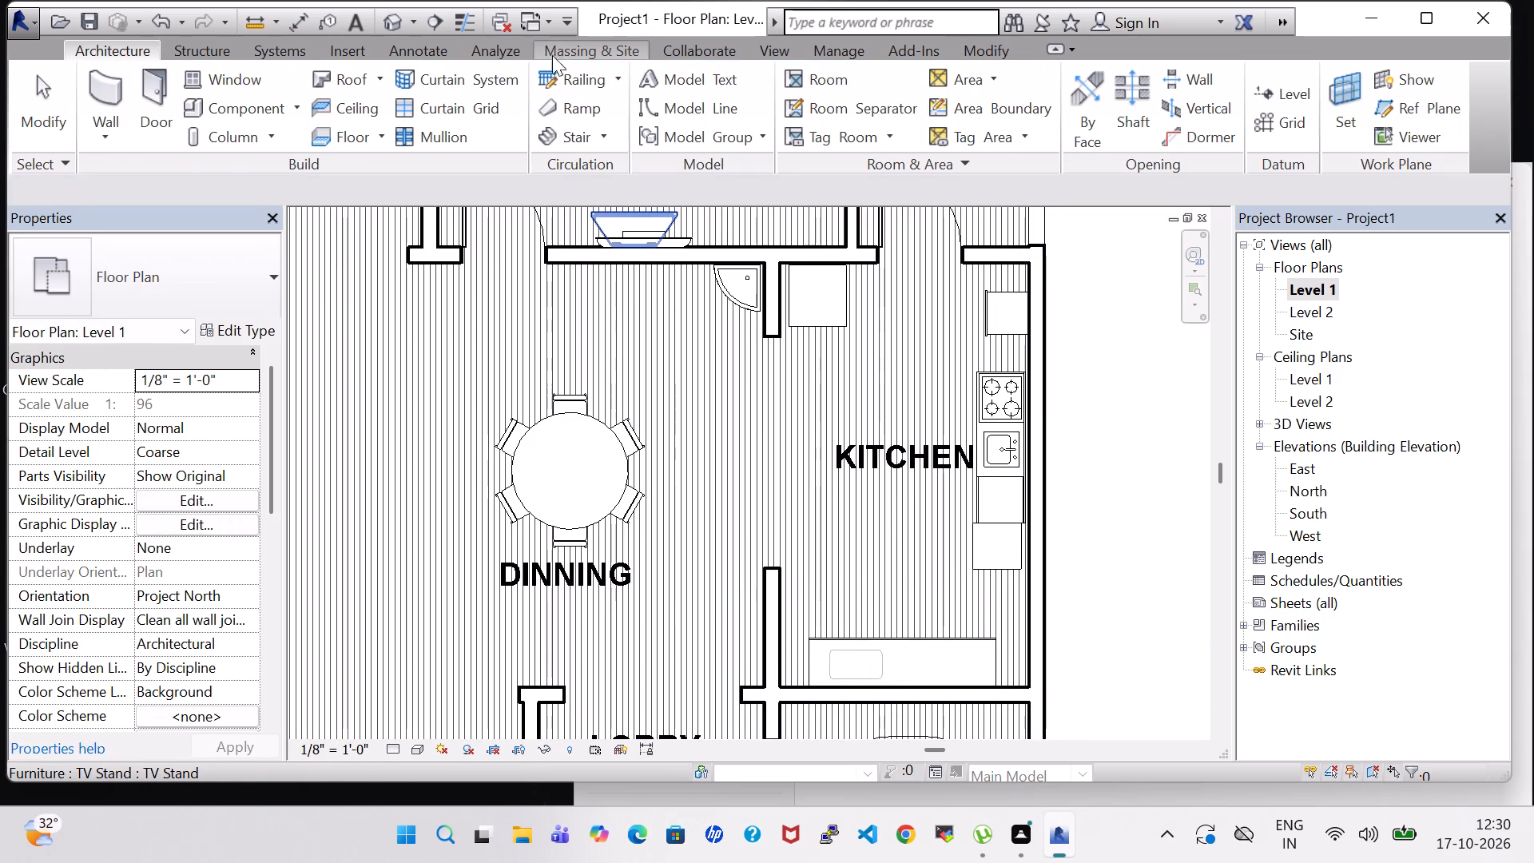
Inspect the new countertop in the 3D view, looking down into the kitchen toward the garage wall.
click(381, 14)
scroll(689, 396, down, 1)
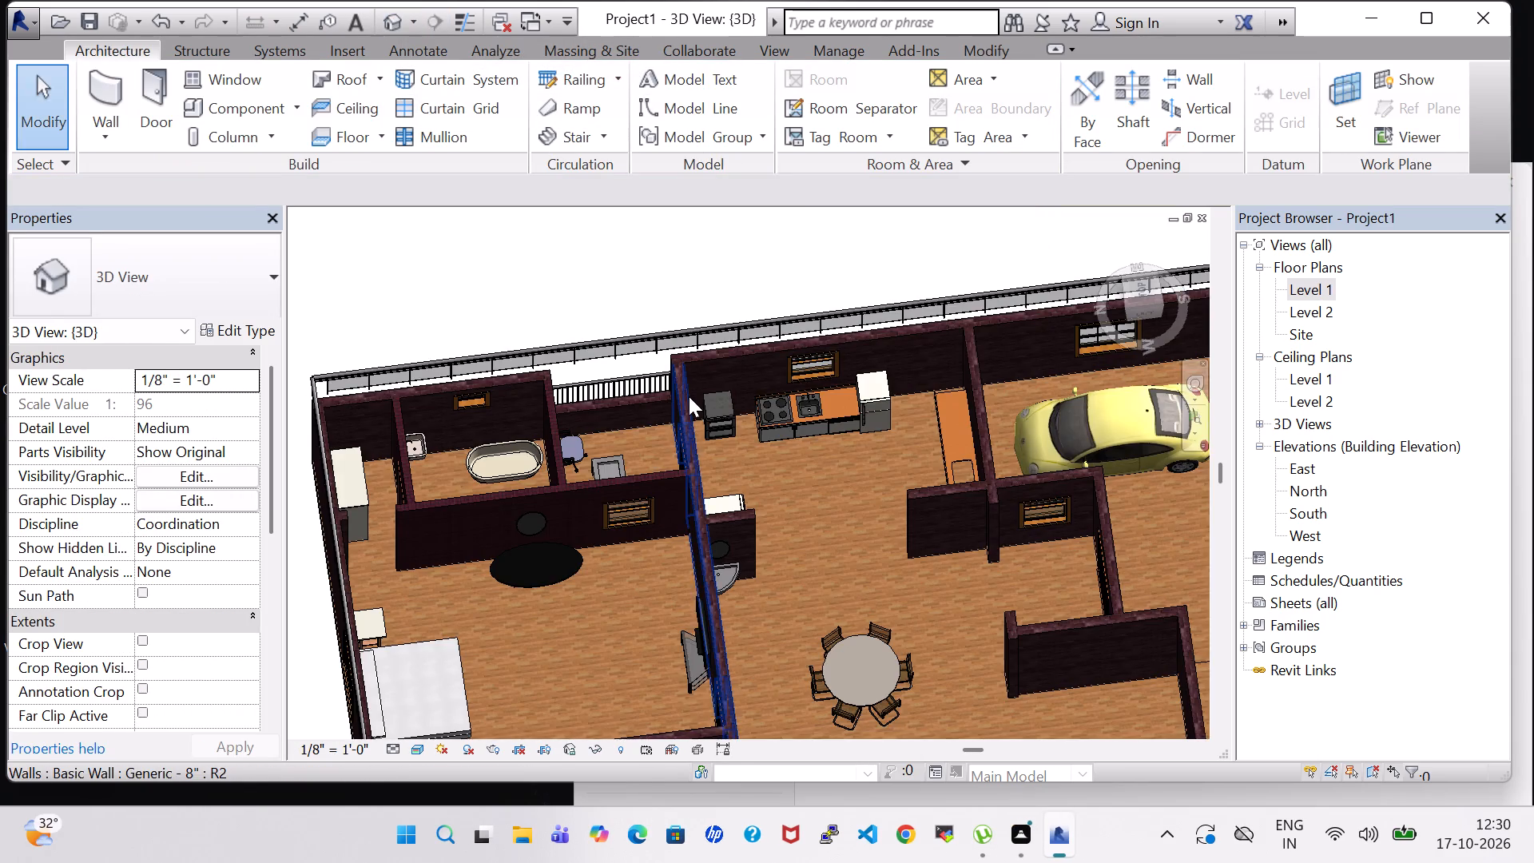
shift+middle_drag(788, 519, 924, 493)
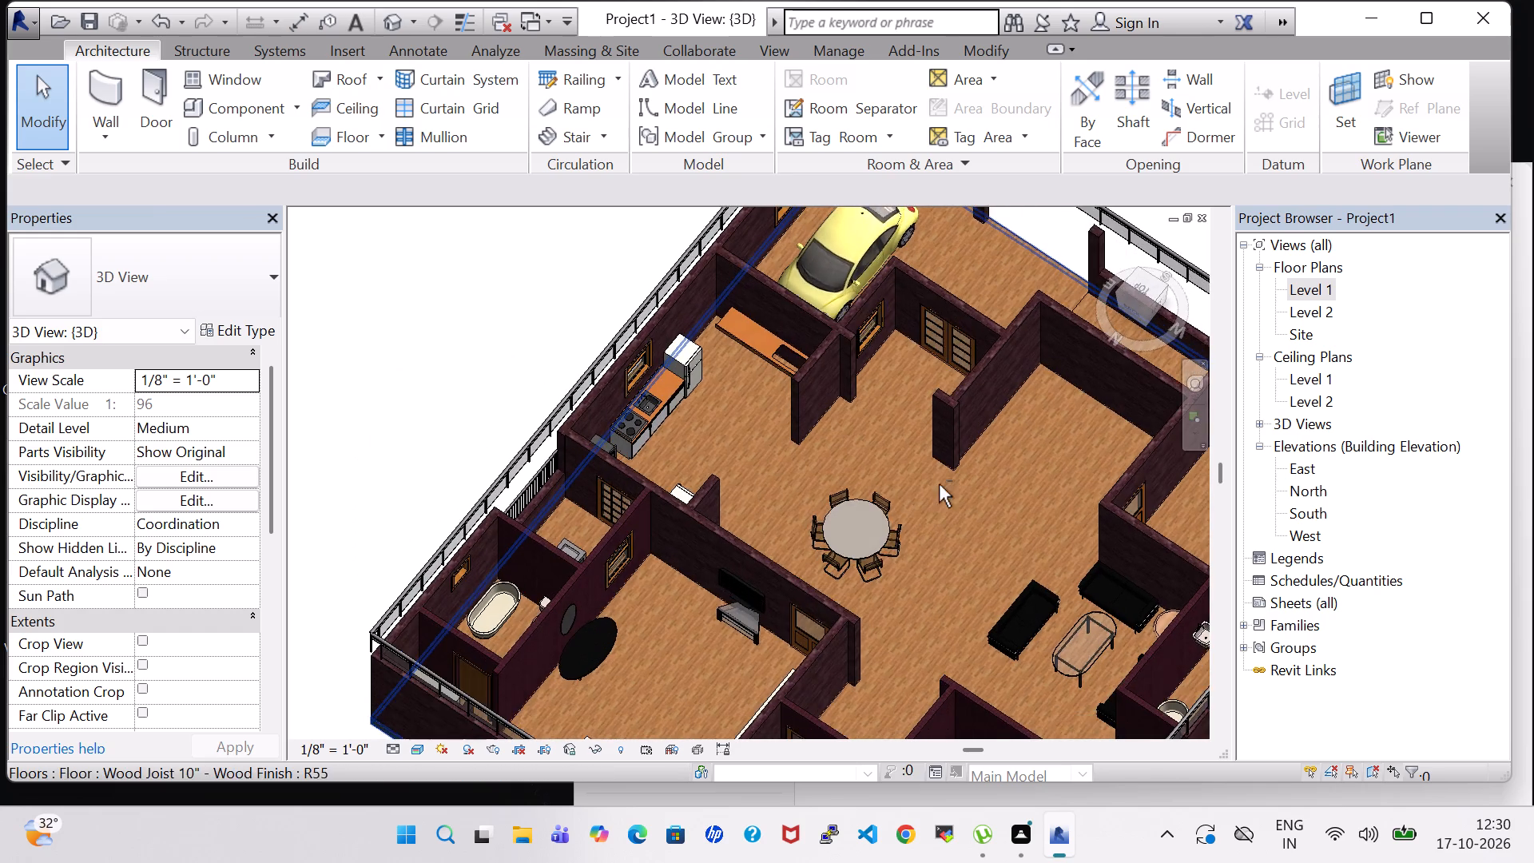
shift+middle_drag(833, 477, 895, 412)
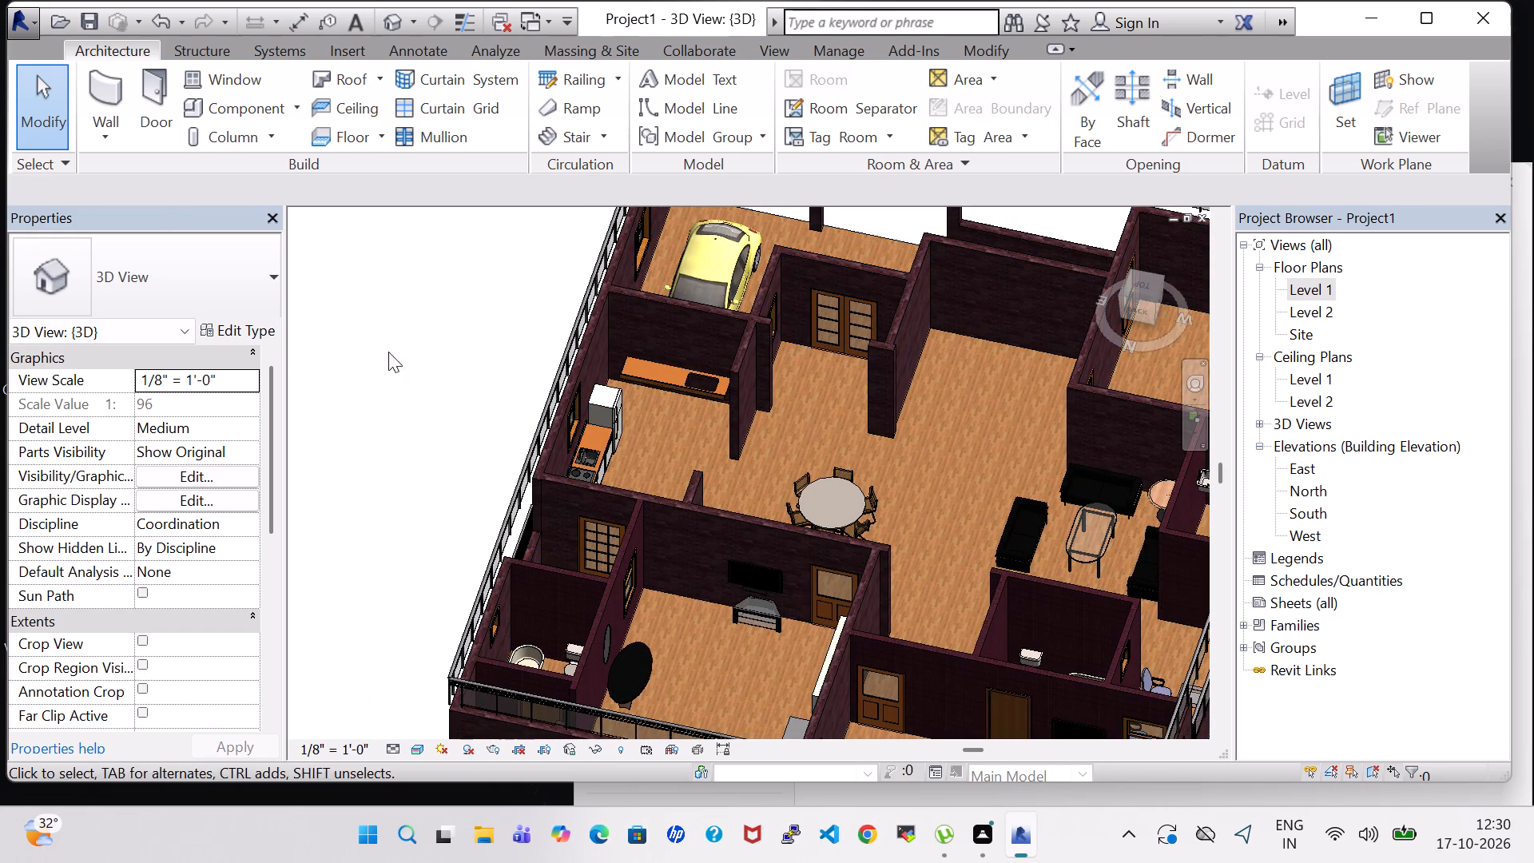
shift+middle_drag(385, 338, 439, 320)
scroll(768, 421, up, 4)
middle_drag(743, 421, 733, 420)
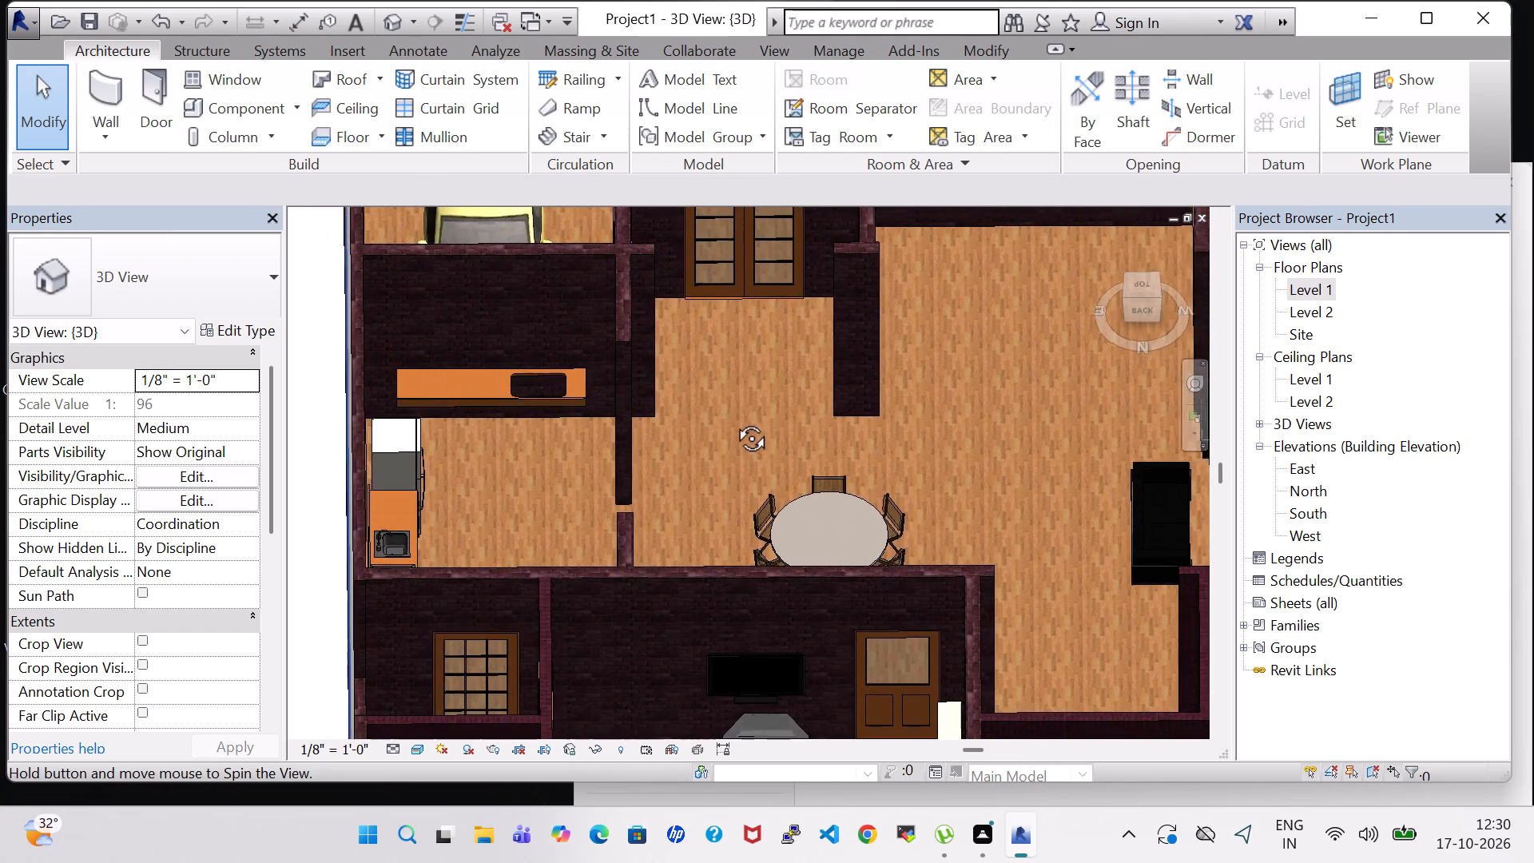
middle_drag(733, 420, 733, 411)
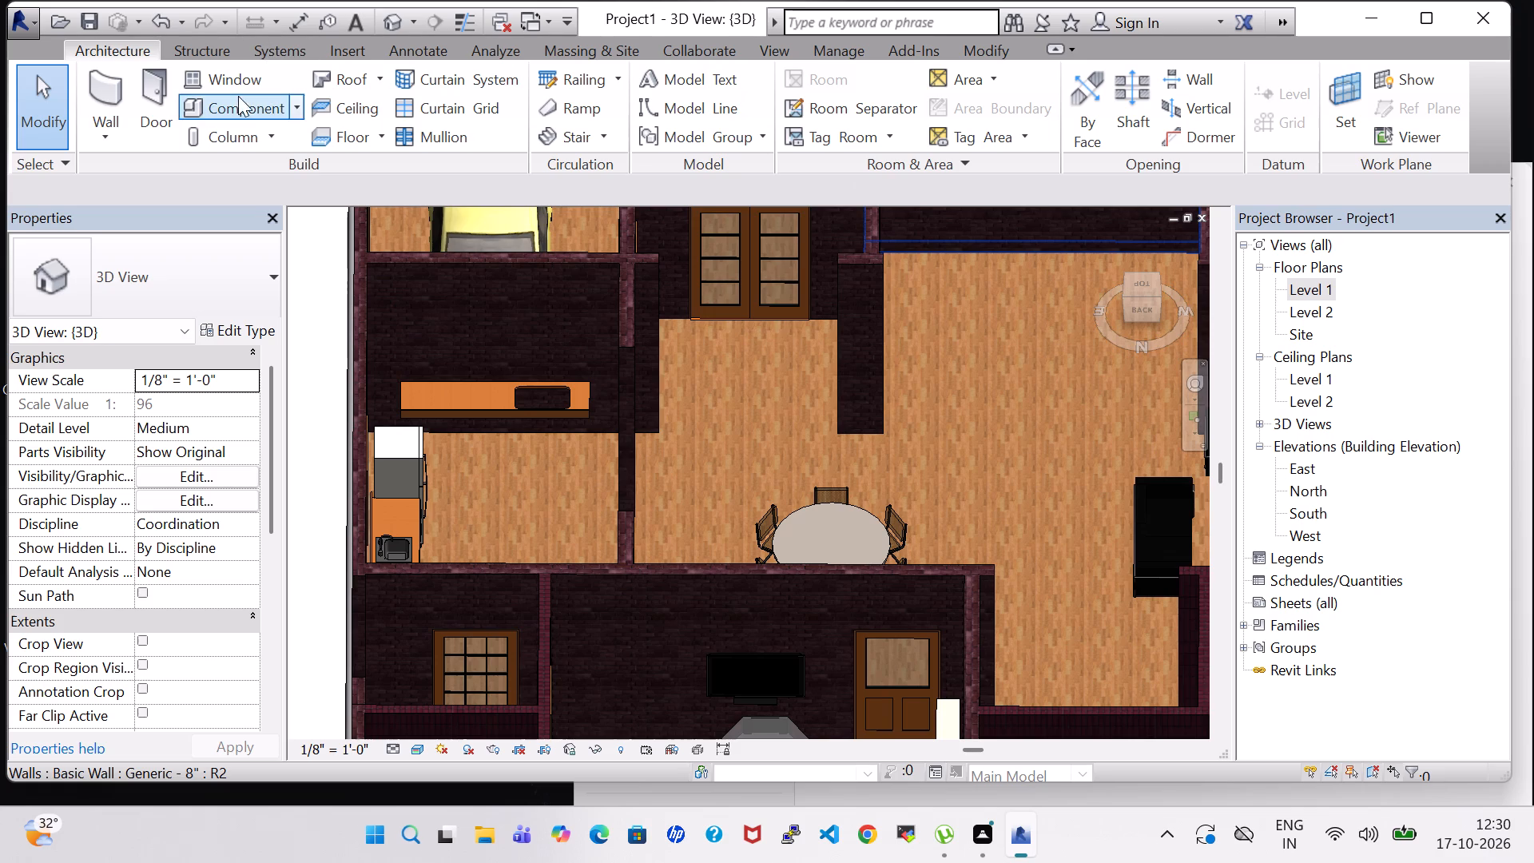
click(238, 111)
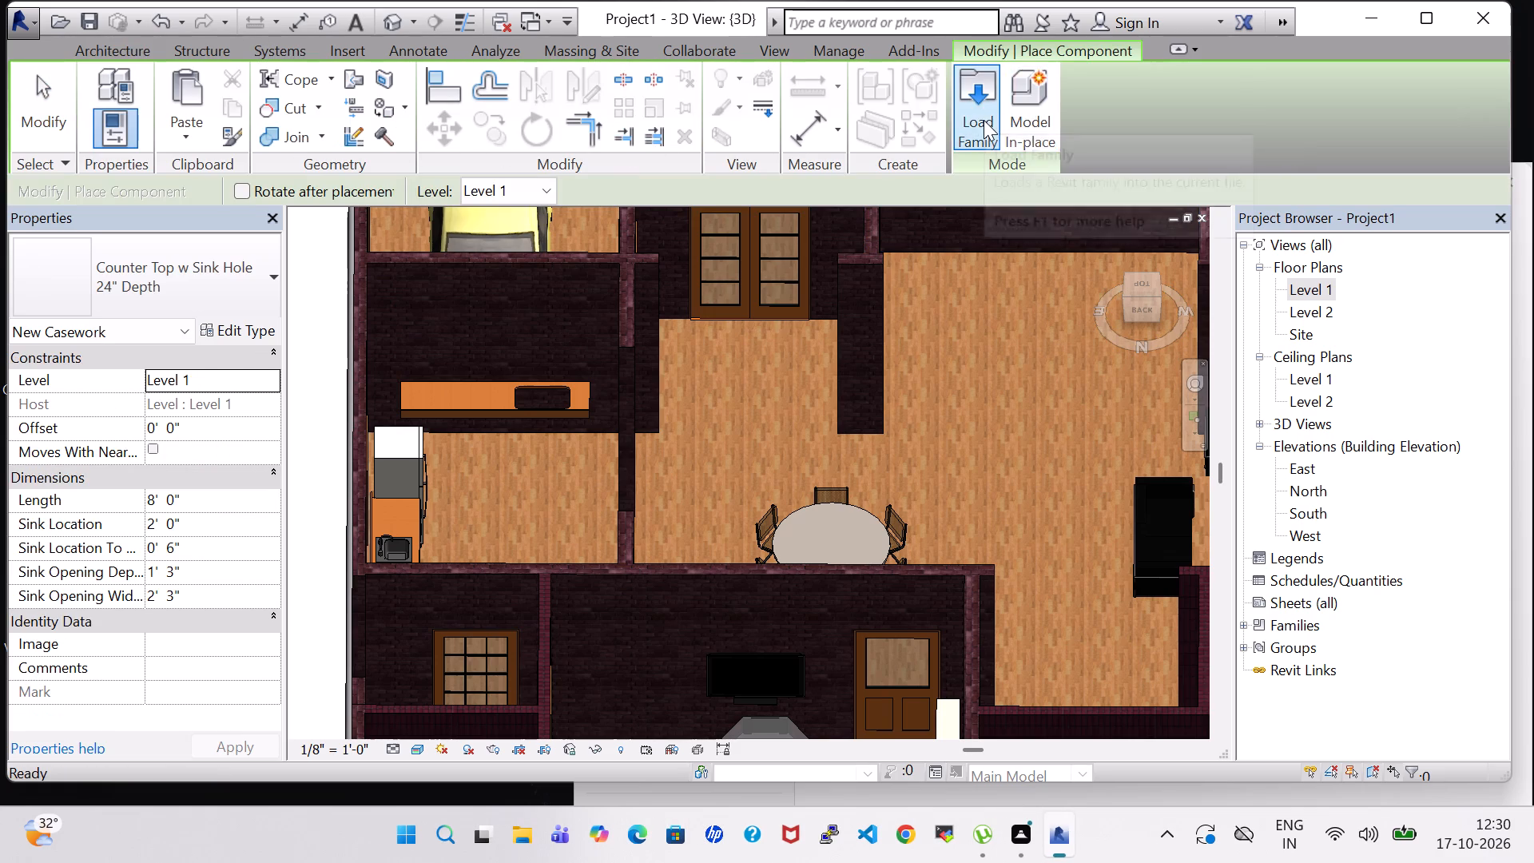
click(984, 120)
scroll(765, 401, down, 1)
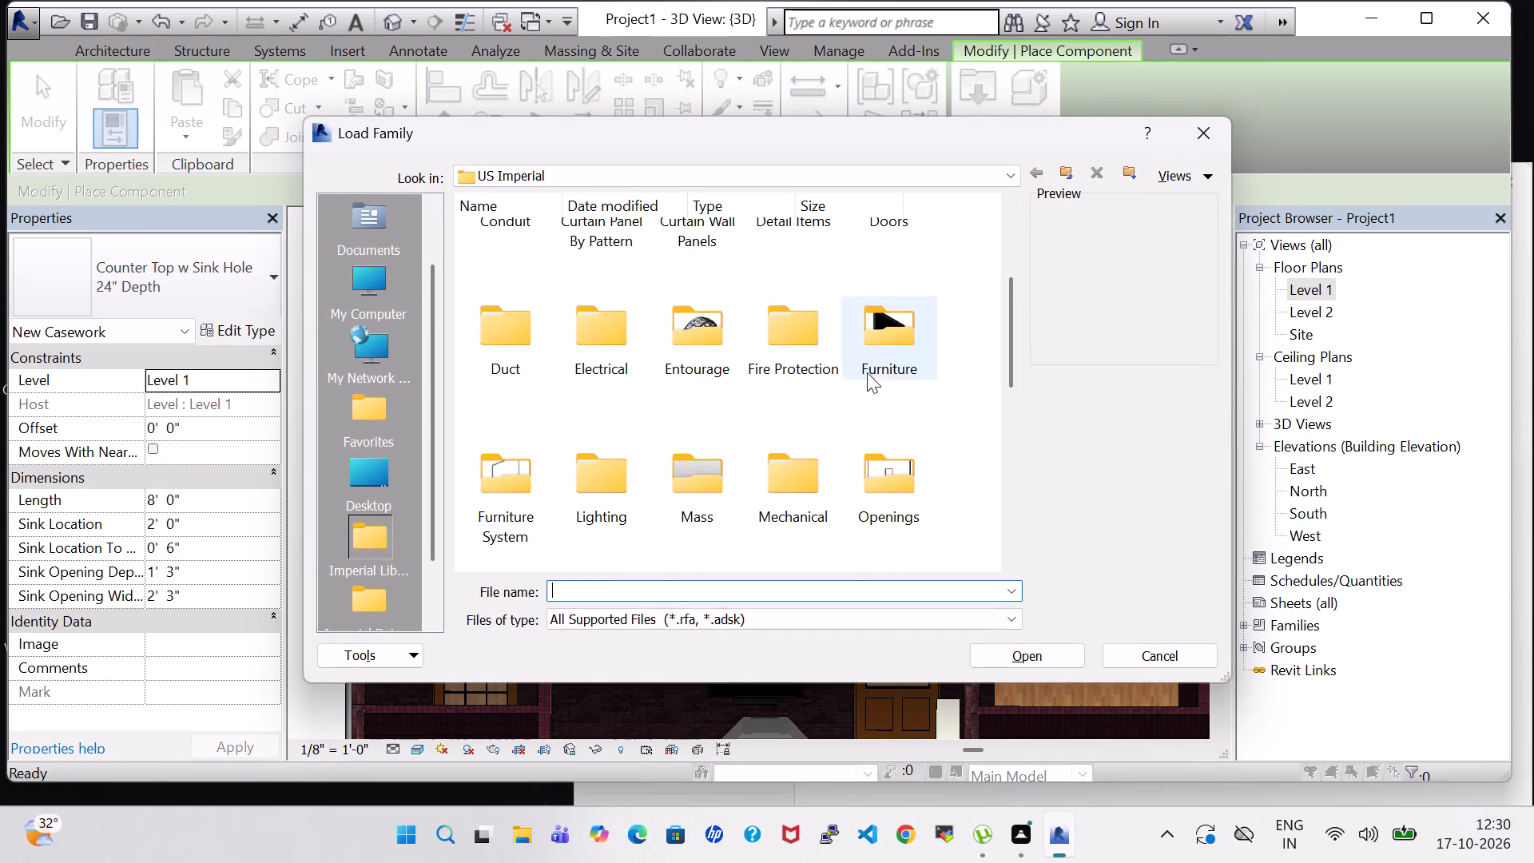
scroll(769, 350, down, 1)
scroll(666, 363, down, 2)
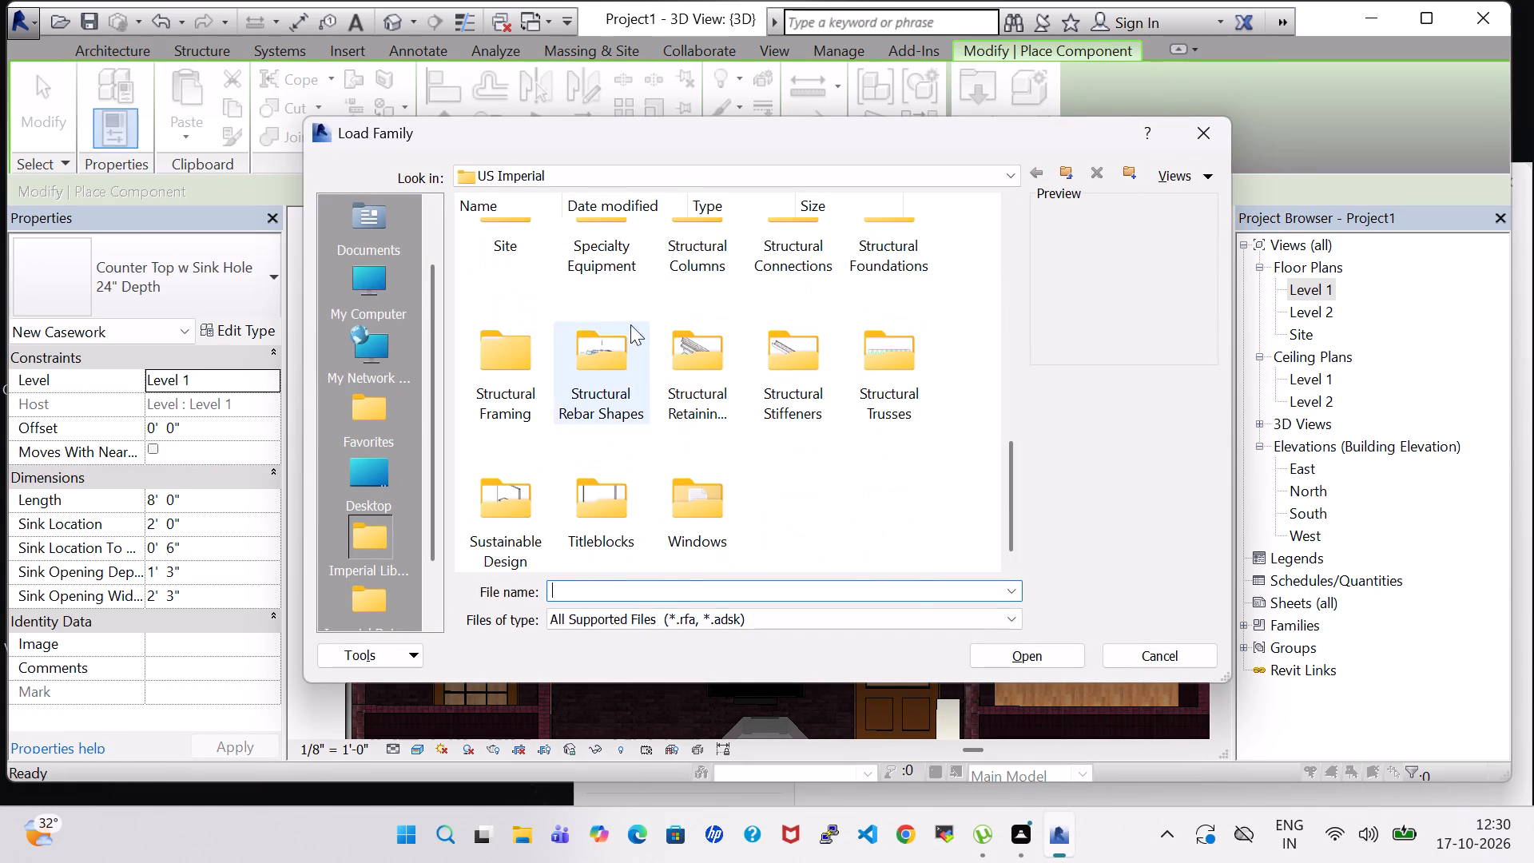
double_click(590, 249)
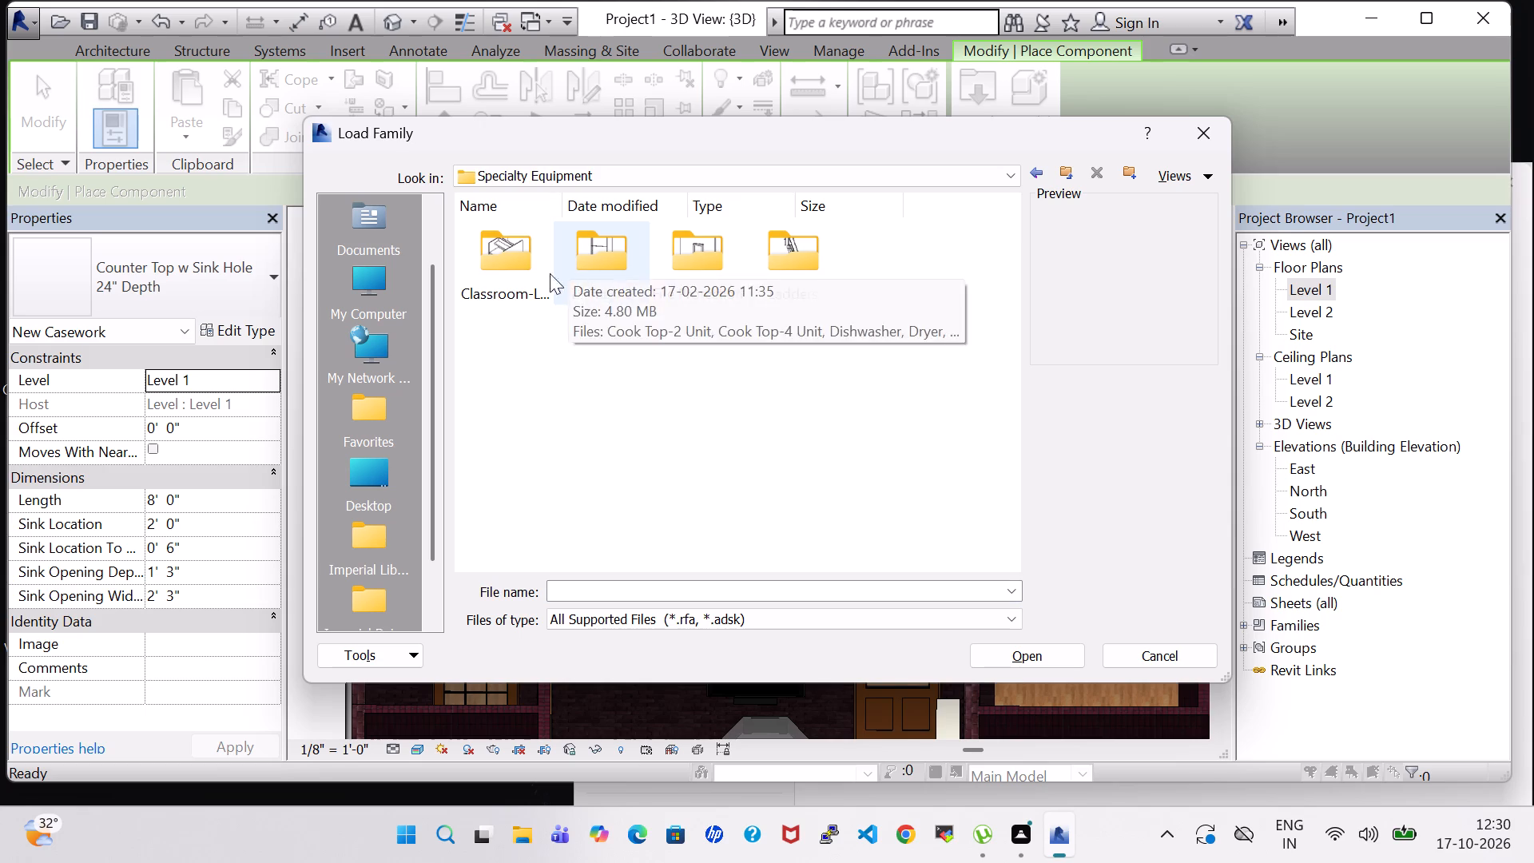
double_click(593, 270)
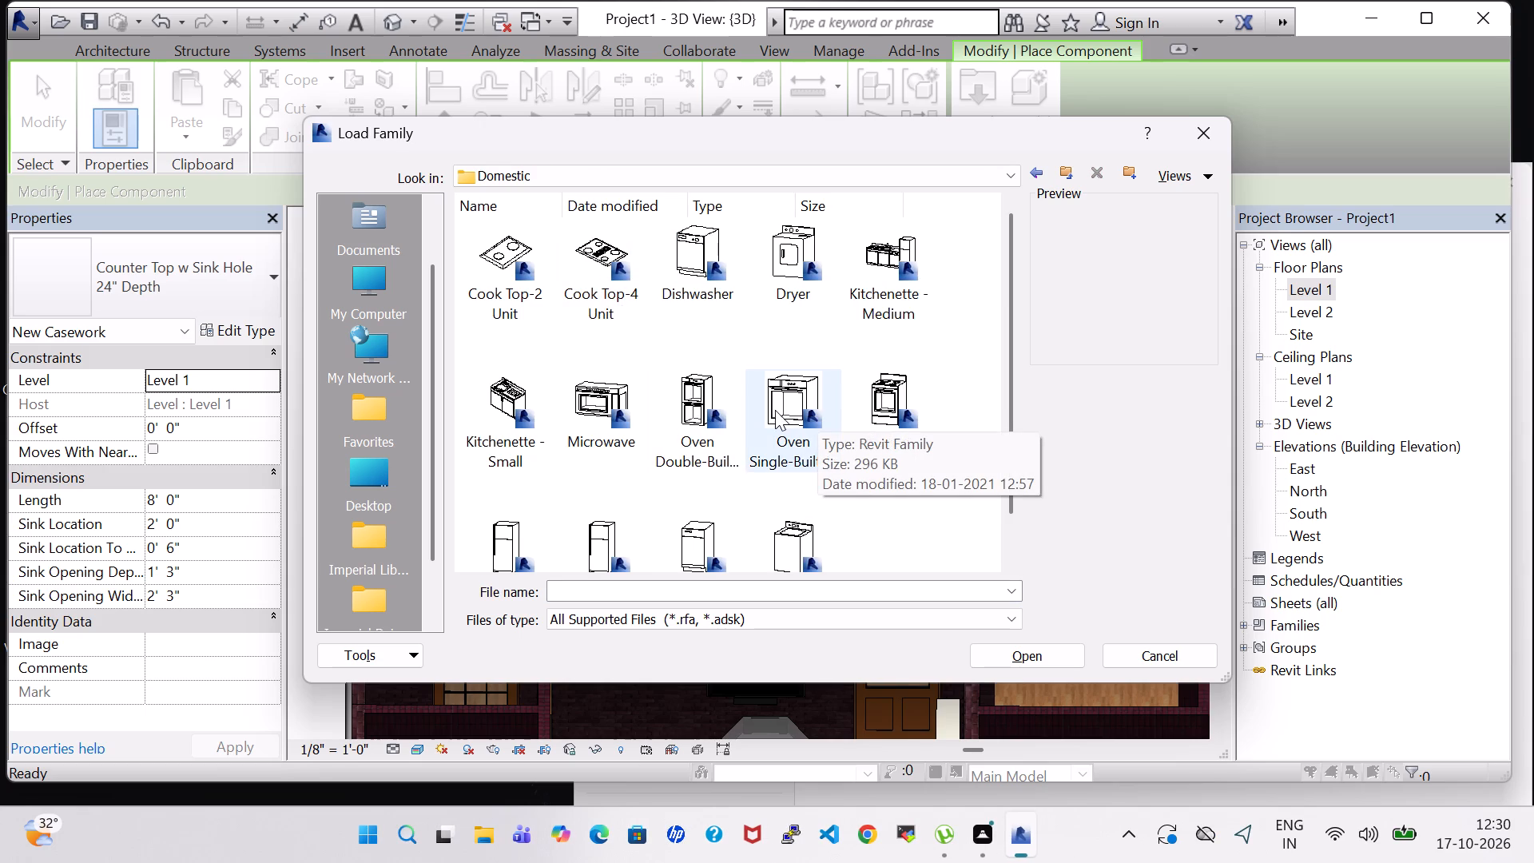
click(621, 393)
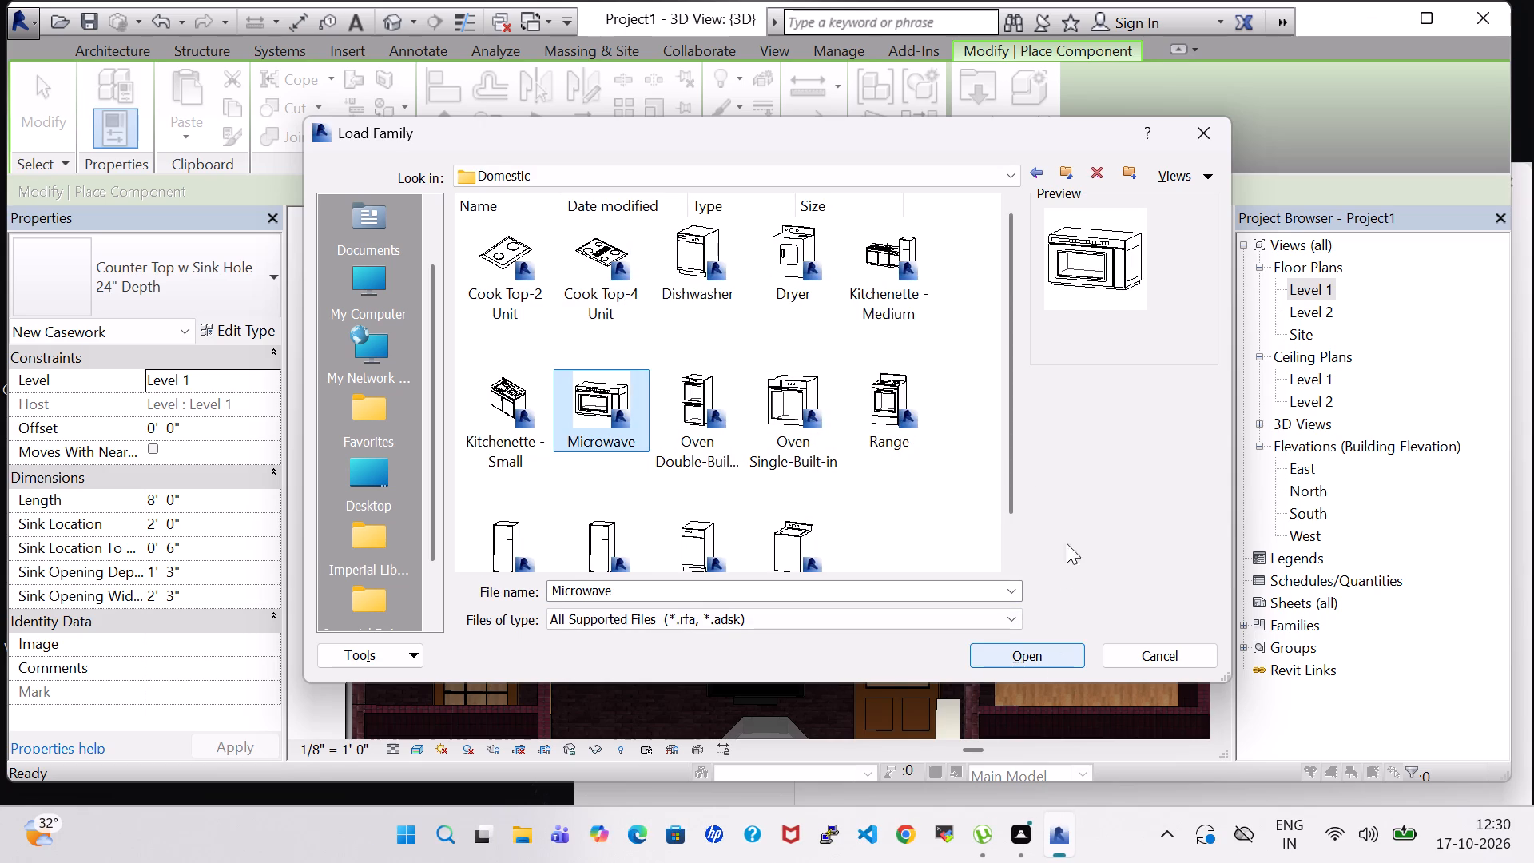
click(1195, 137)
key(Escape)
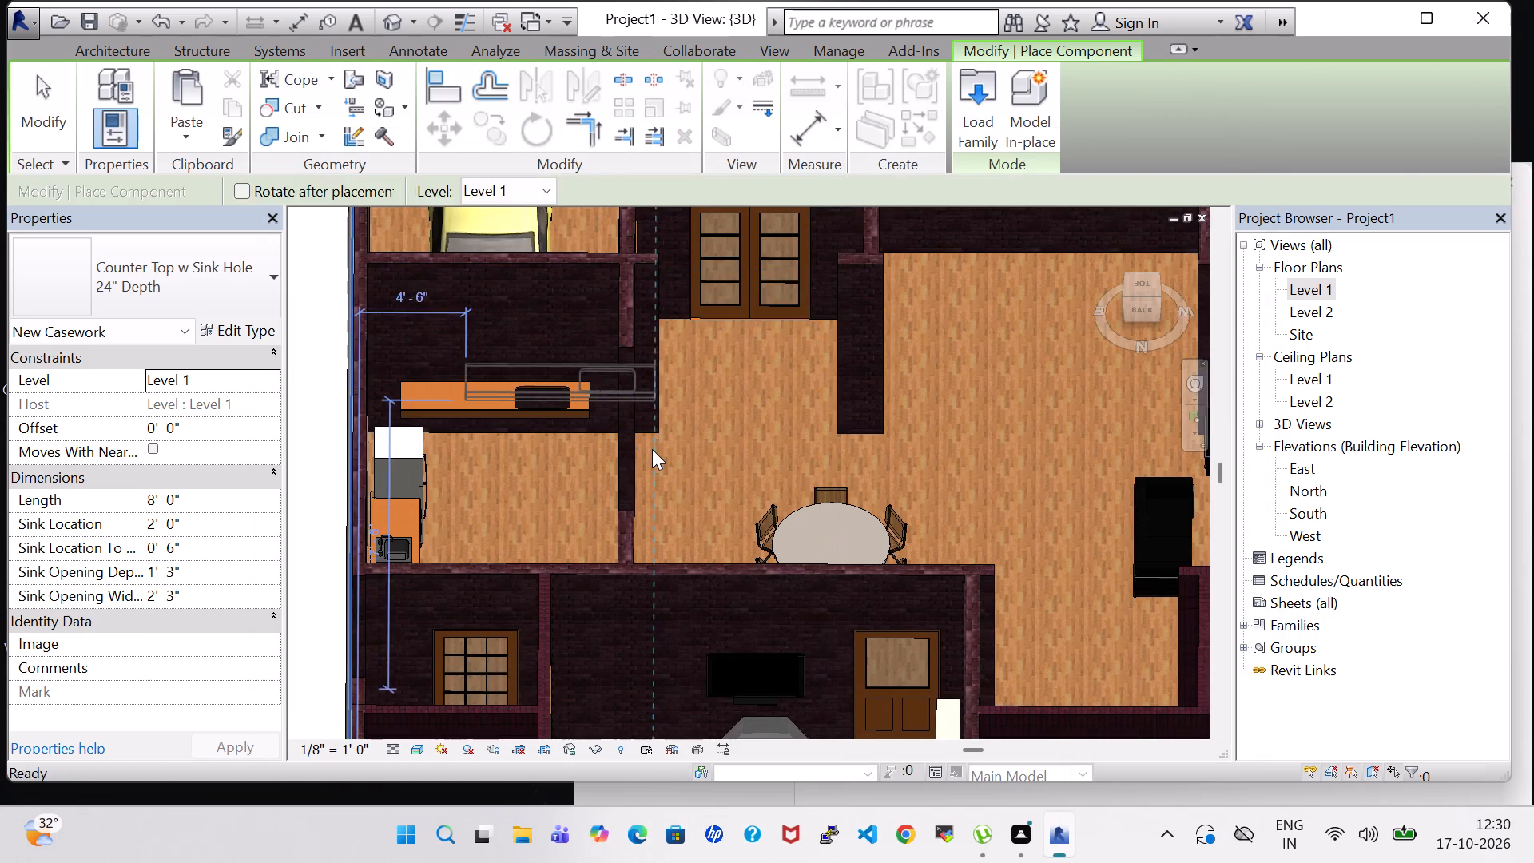
Raise the kitchen's sink-hole countertop above Level 1, trying an offset of 3' 0" and settling on 2' 0".
click(465, 407)
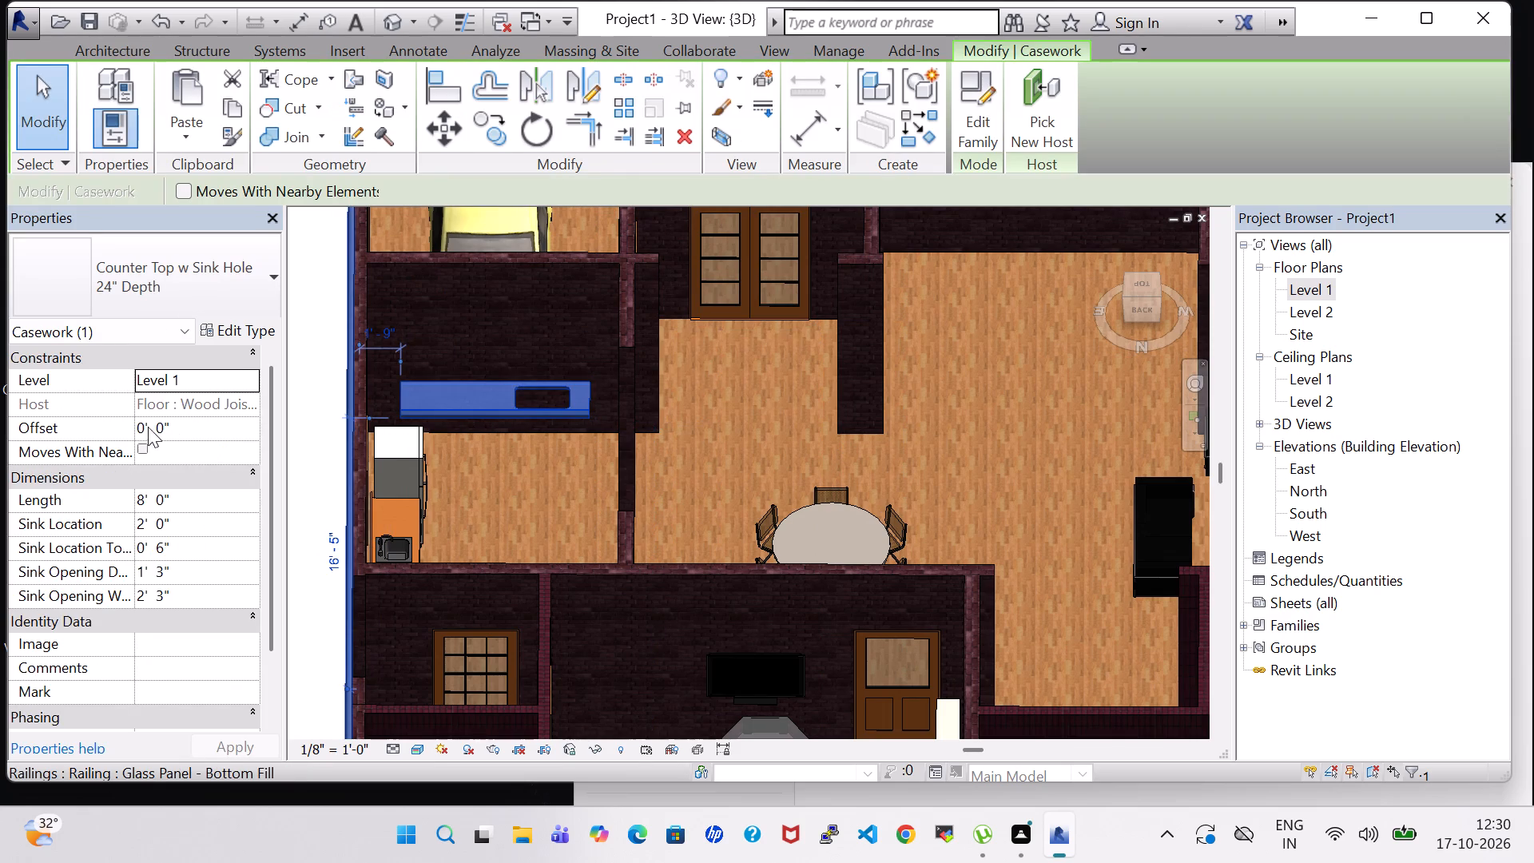
click(146, 427)
key(BackSpace)
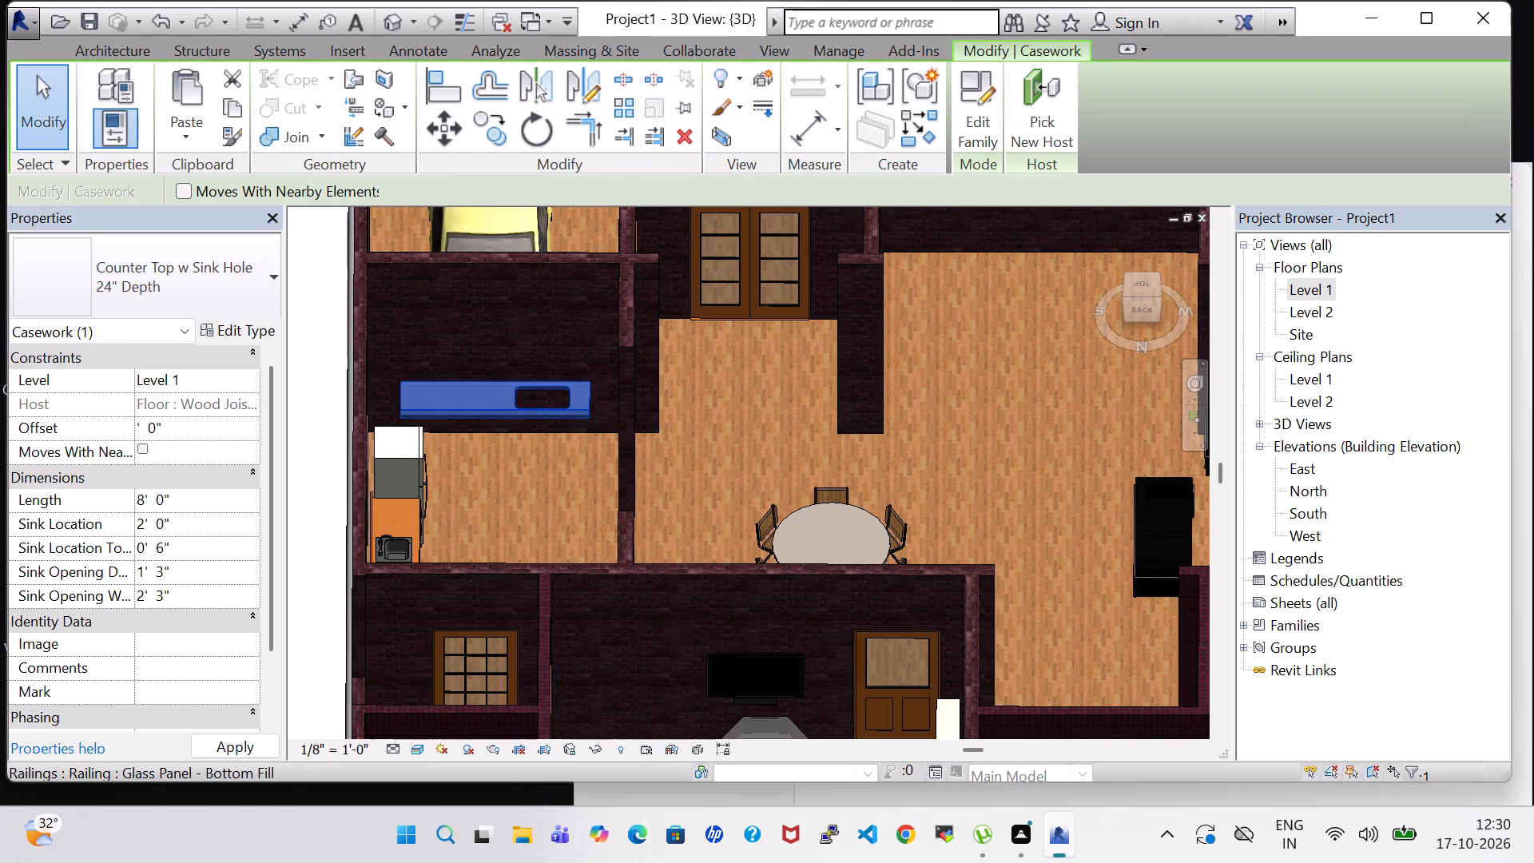
key(3)
key(Return)
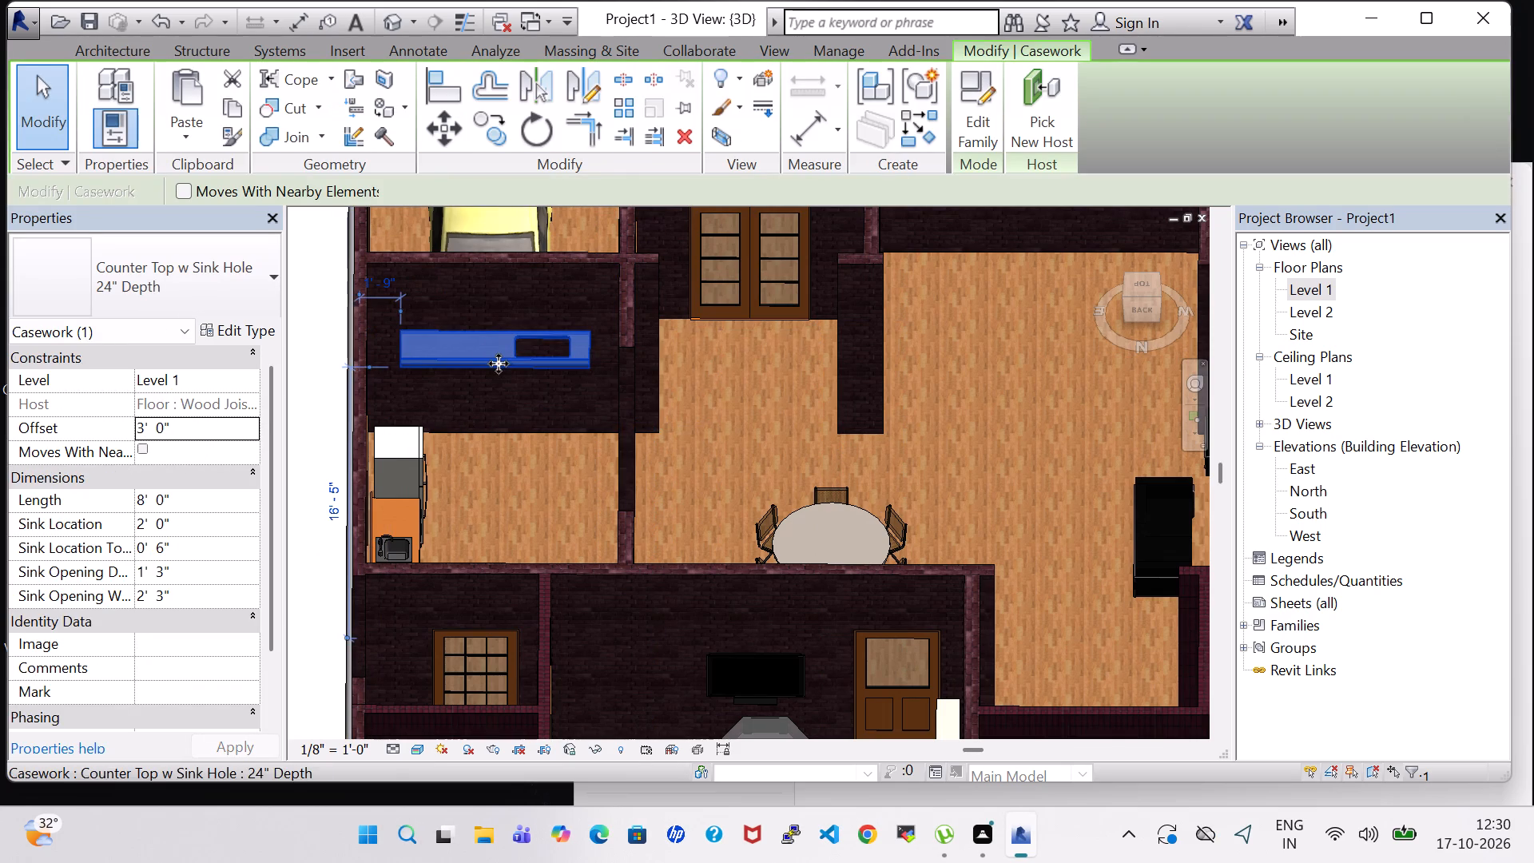
click(146, 428)
key(BackSpace)
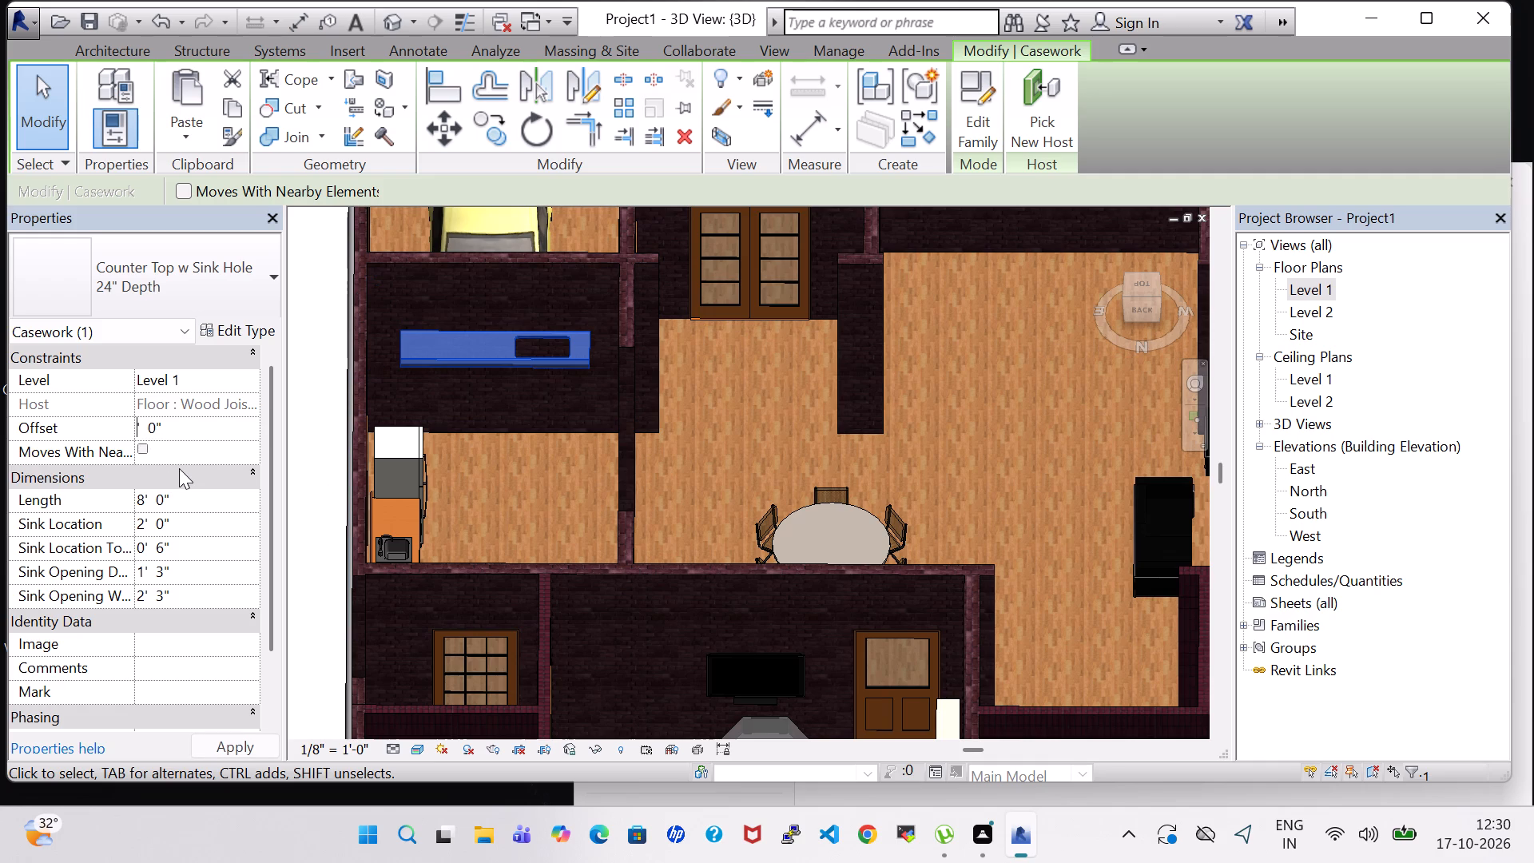
key(2)
key(Return)
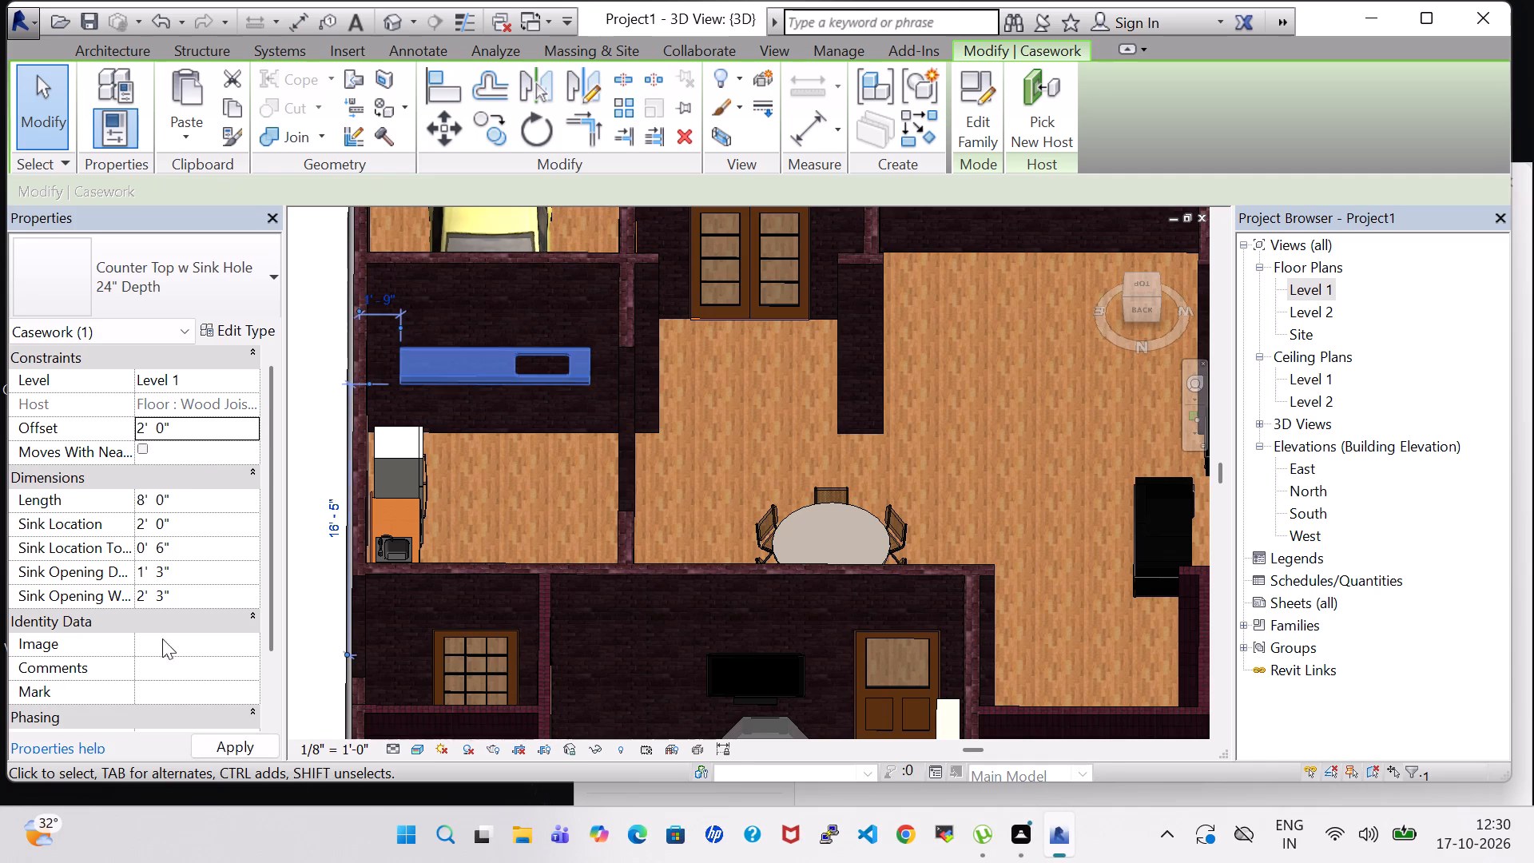
Load the Microwave family from the Domestic folder of the US Imperial Specialty Equipment library.
click(115, 42)
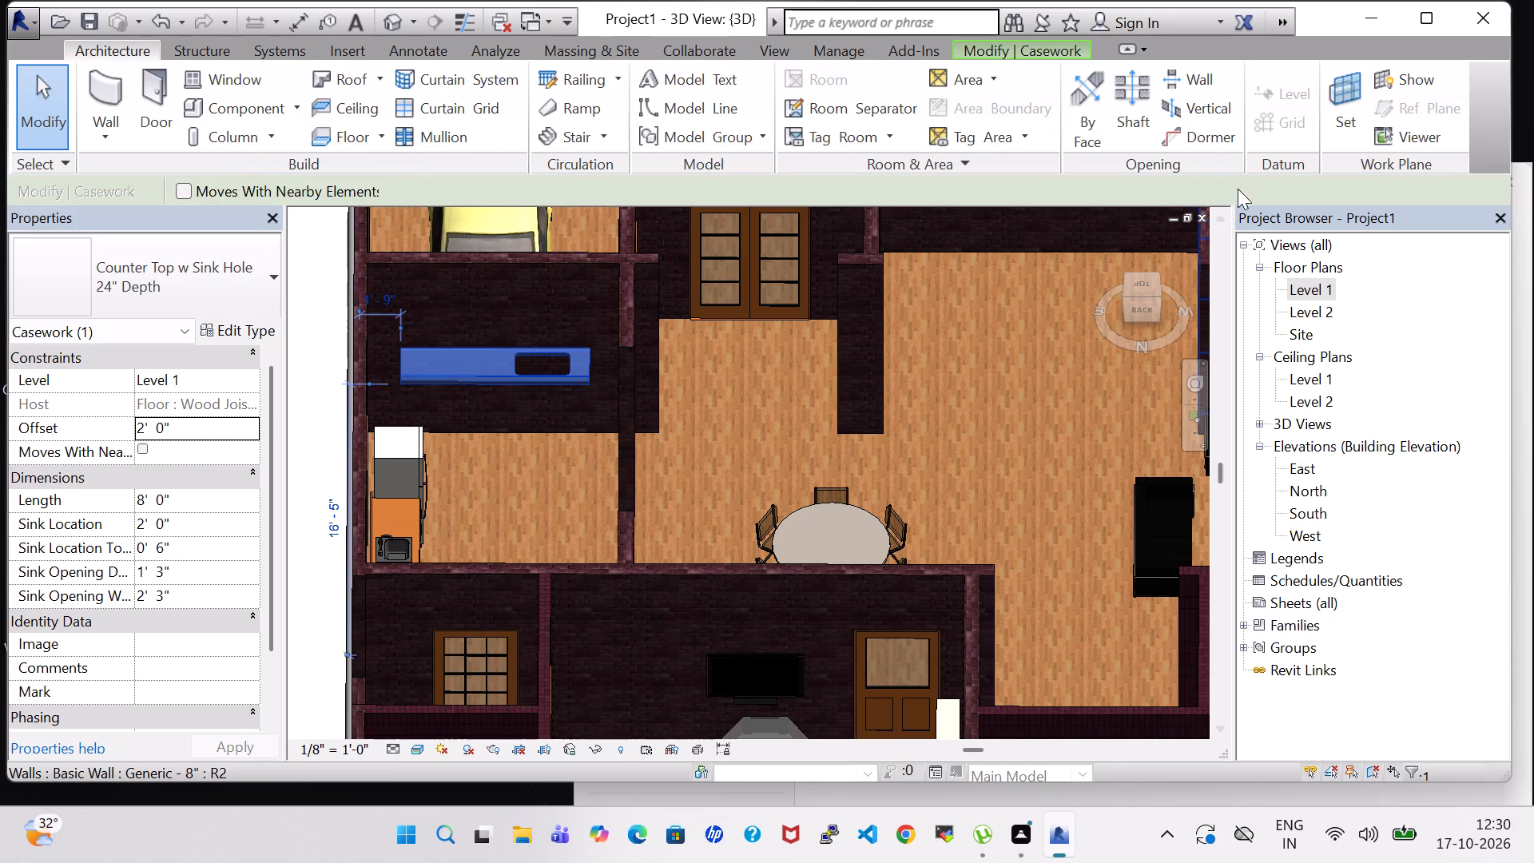
click(246, 100)
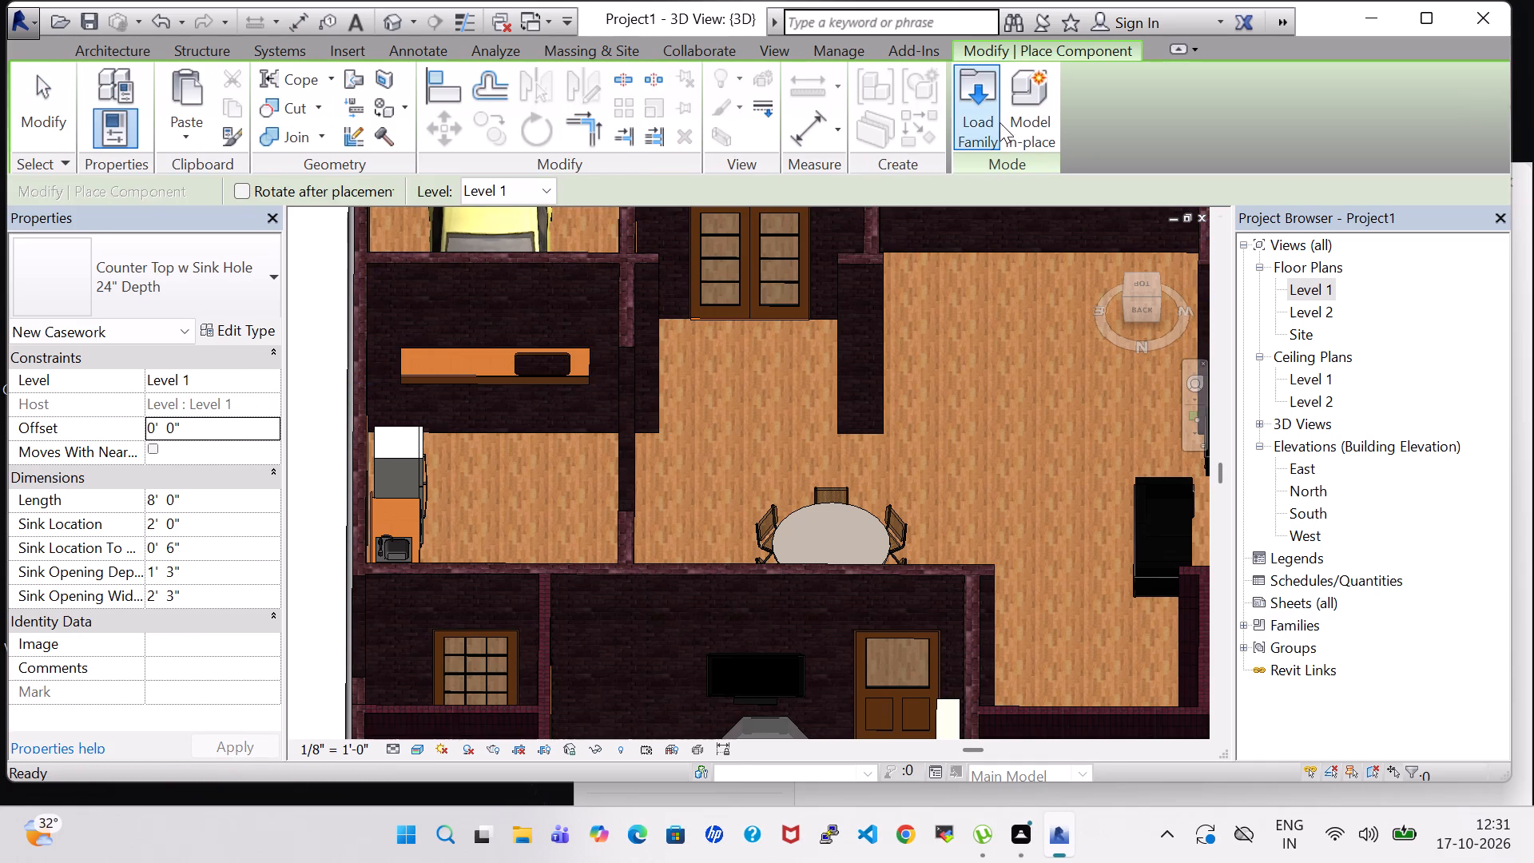
click(999, 122)
scroll(924, 391, down, 1)
scroll(759, 386, down, 2)
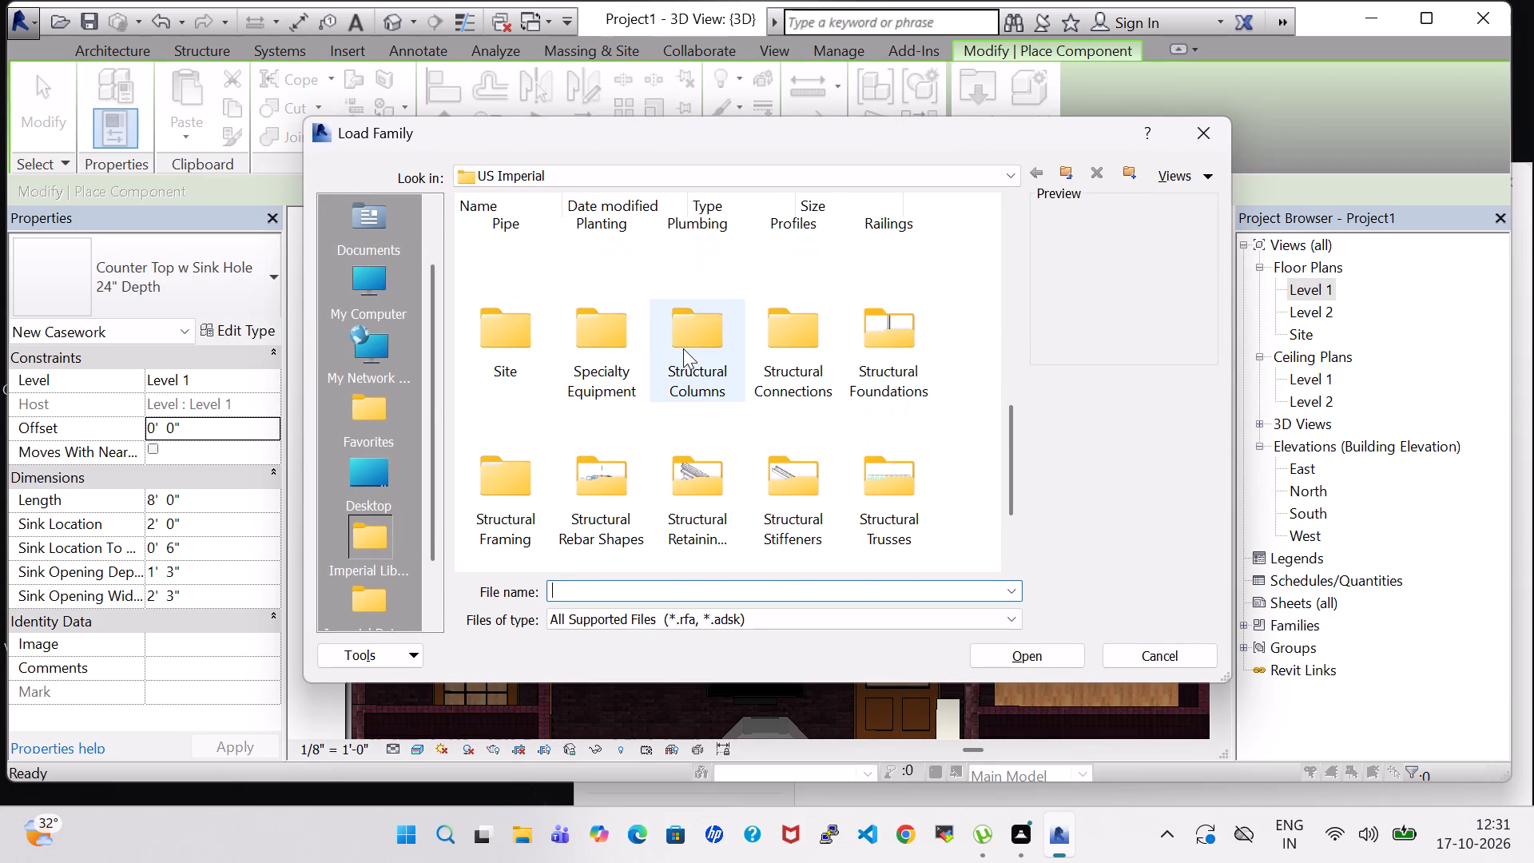
double_click(614, 359)
double_click(629, 262)
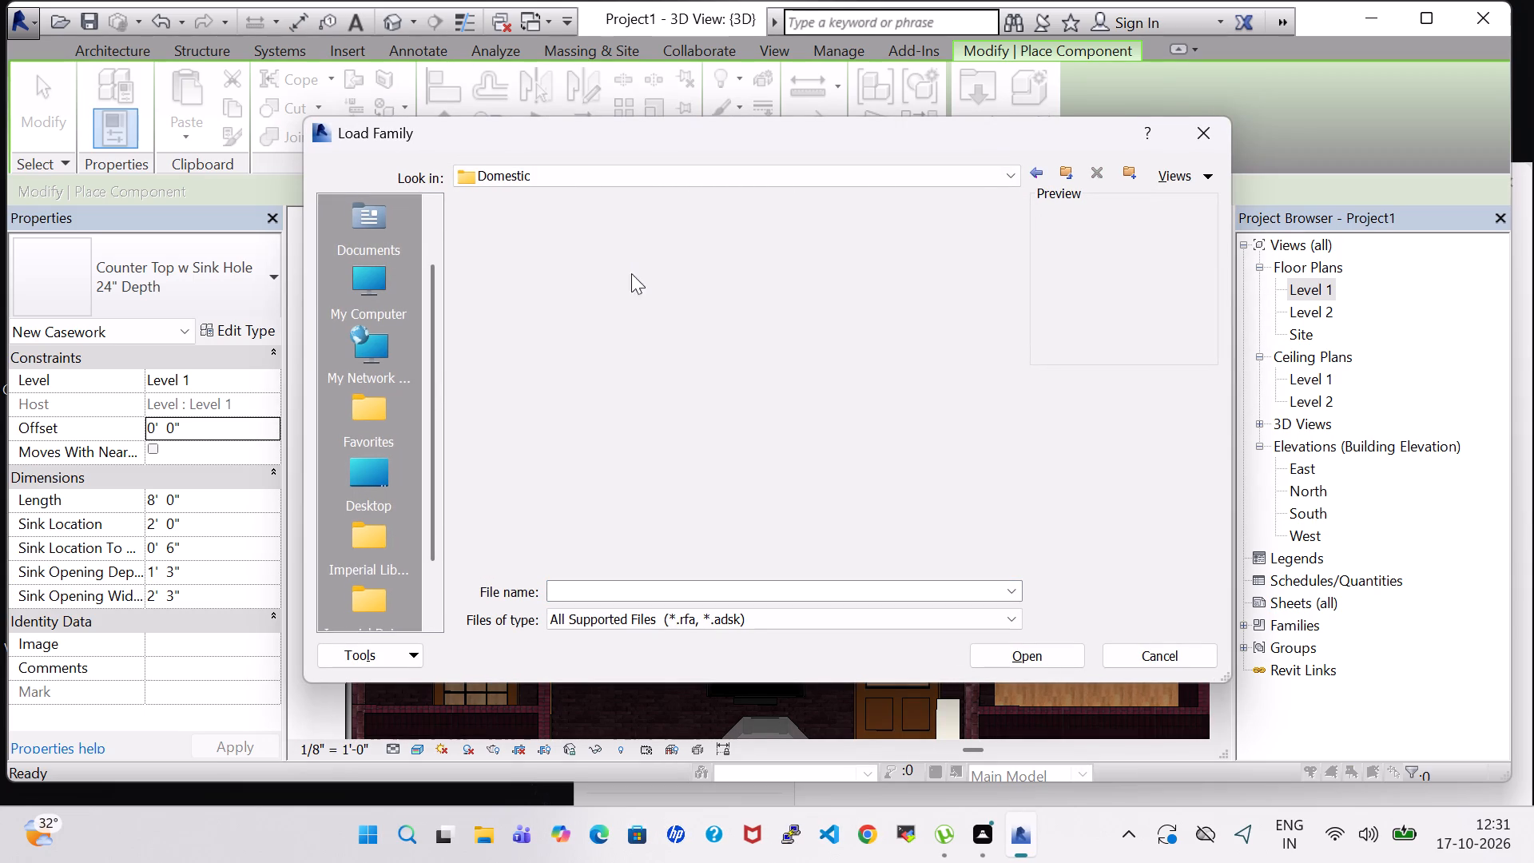
click(601, 404)
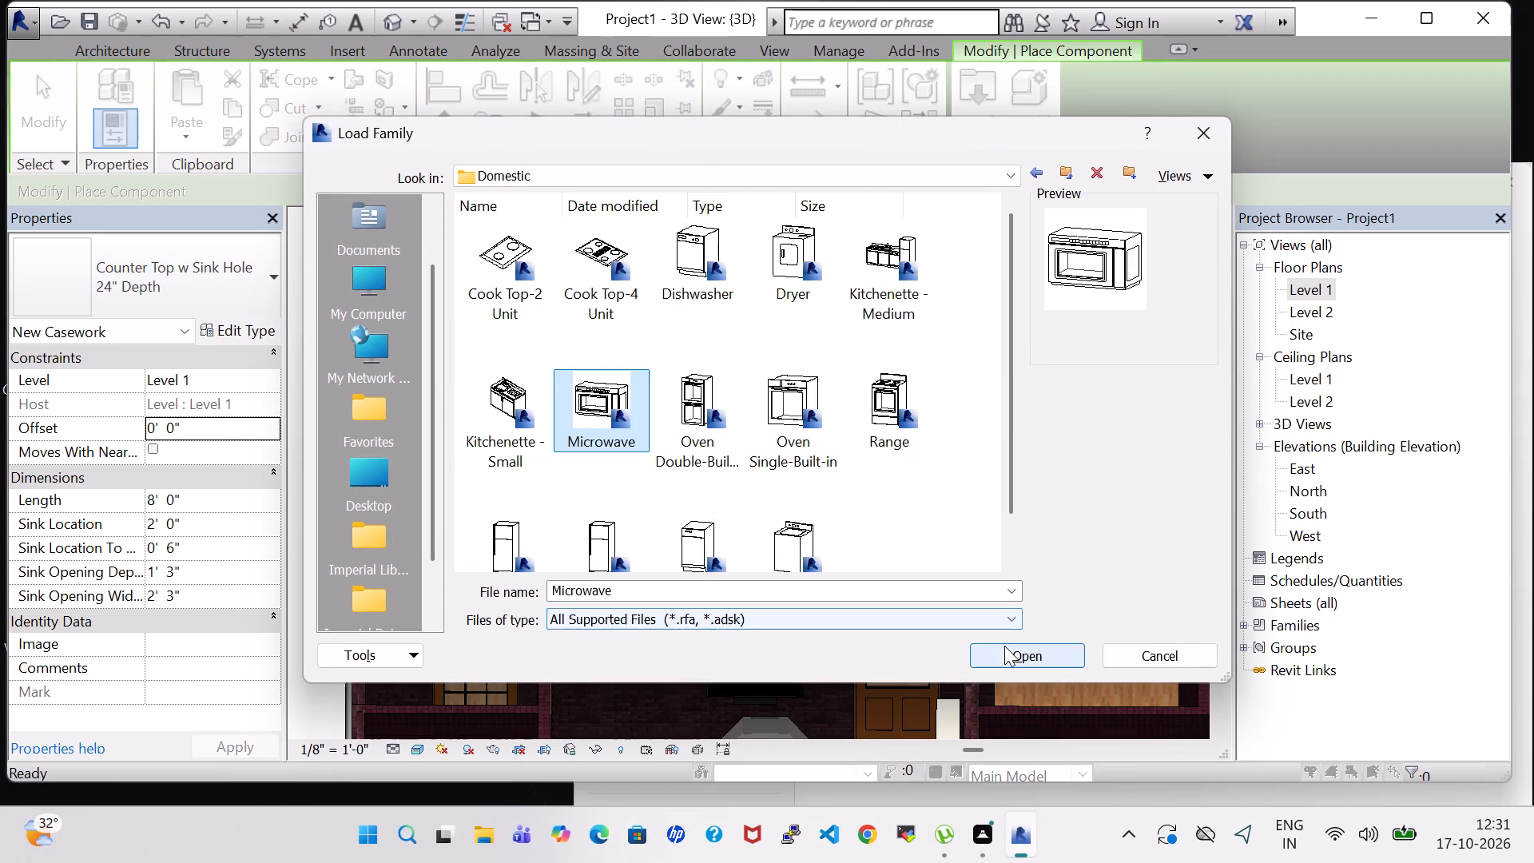
click(1007, 647)
Rotate the 30" x 16" x 18" microwave and place it at the kitchen countertop, beside the sink opening.
scroll(486, 424, up, 7)
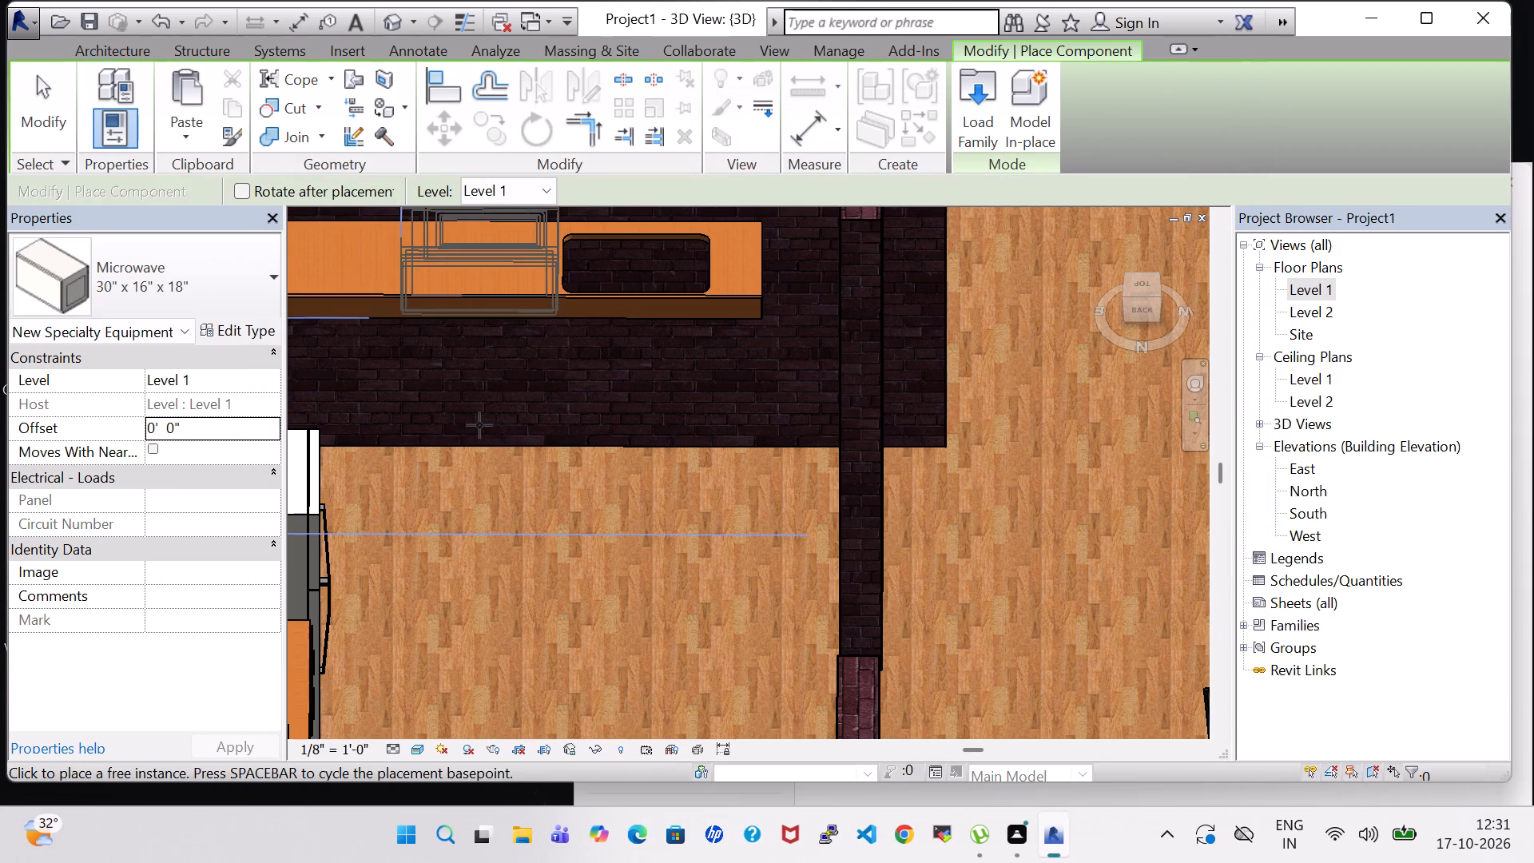
key(space)
key(space)
middle_drag(452, 379, 516, 475)
click(458, 500)
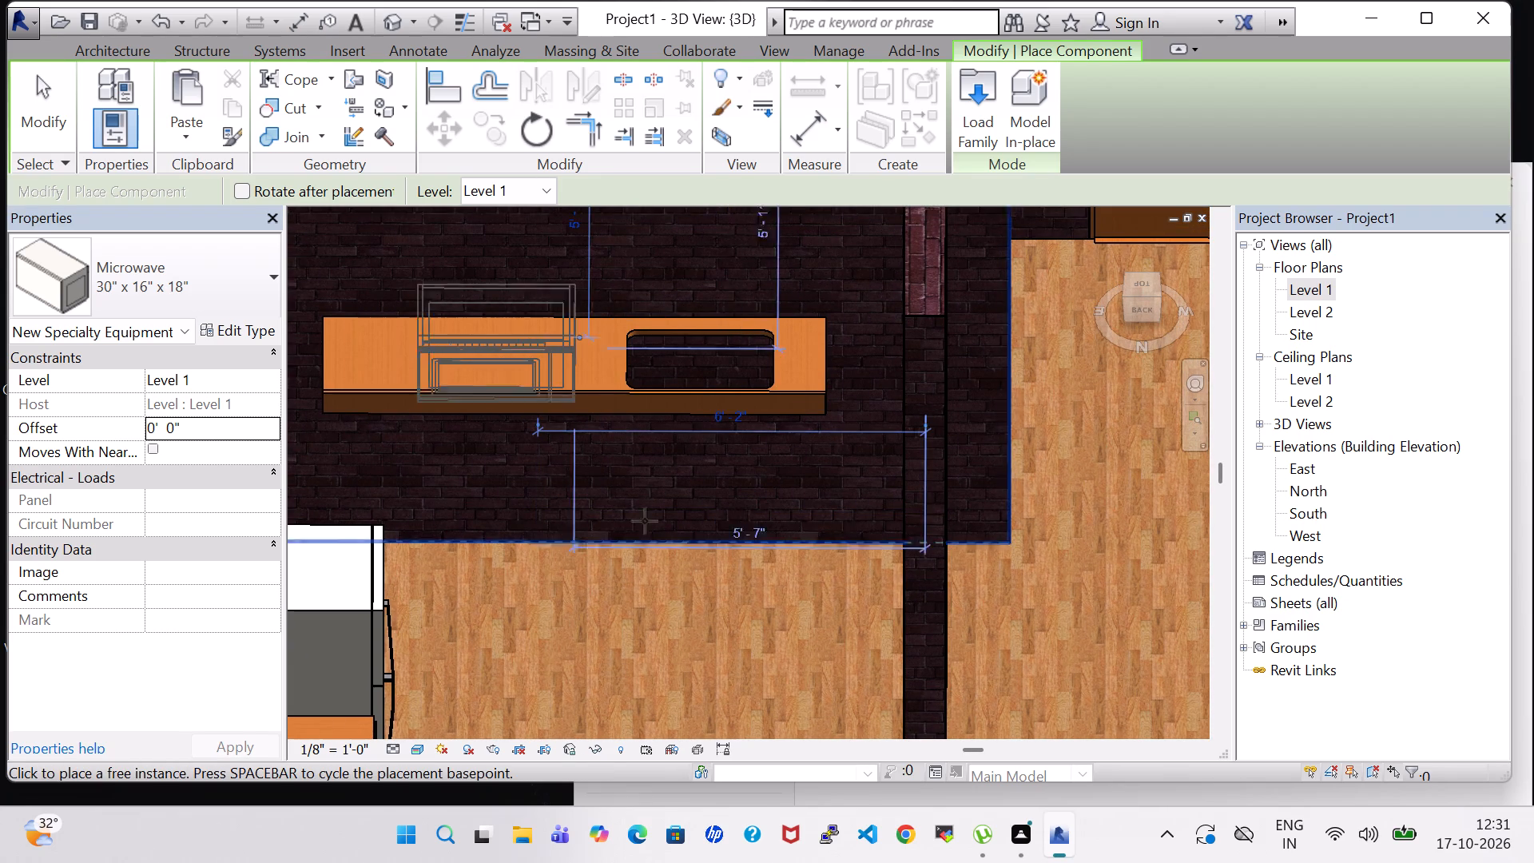
key(Escape)
key(Escape)
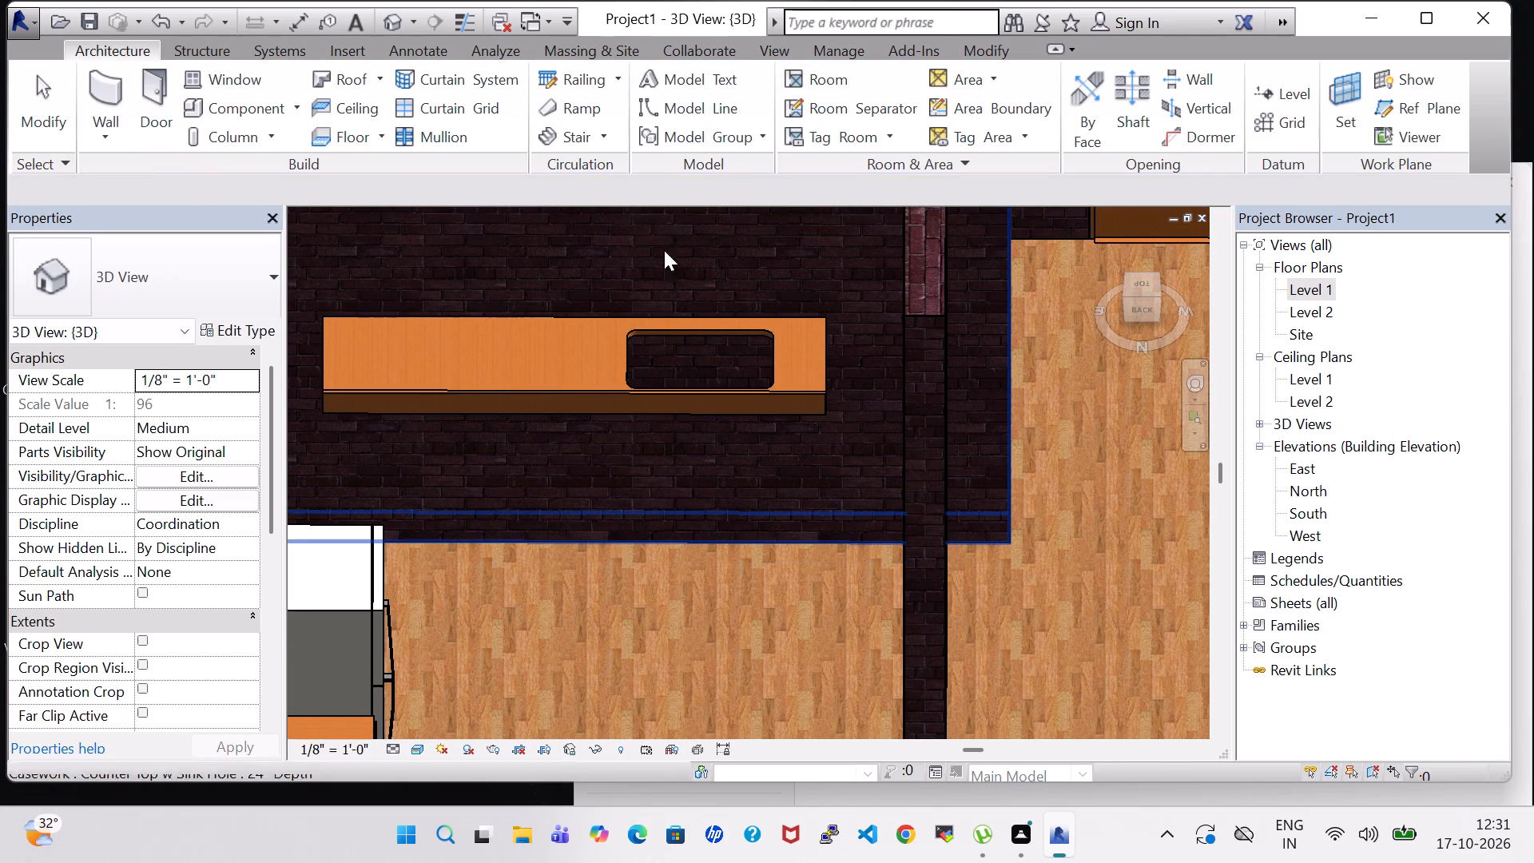
Open the Level 1 floor plan and bring the kitchen's sink-hole countertop into view.
double_click(1309, 296)
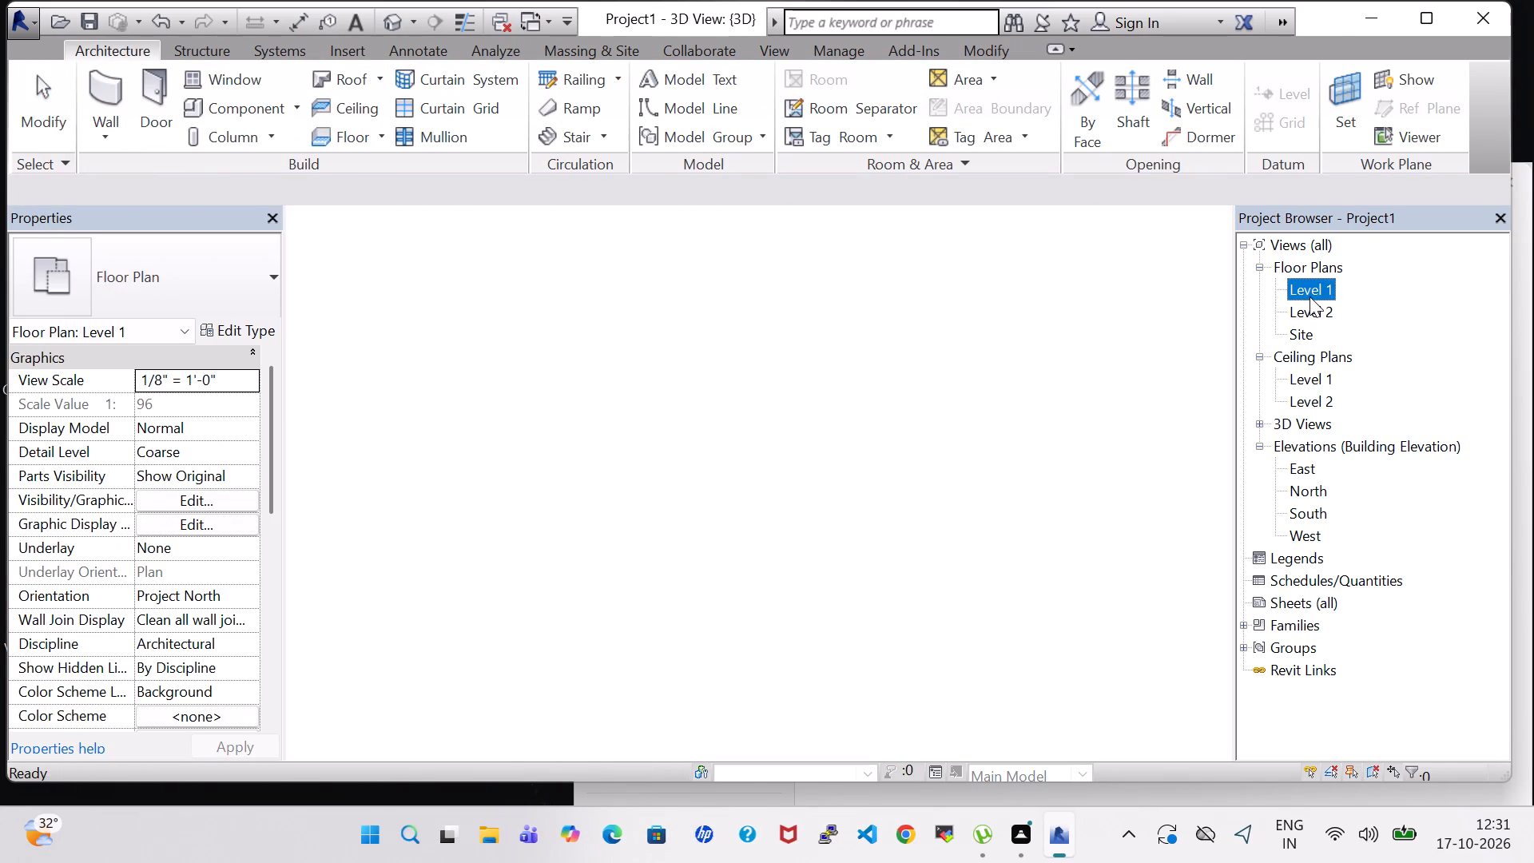
scroll(956, 436, down, 3)
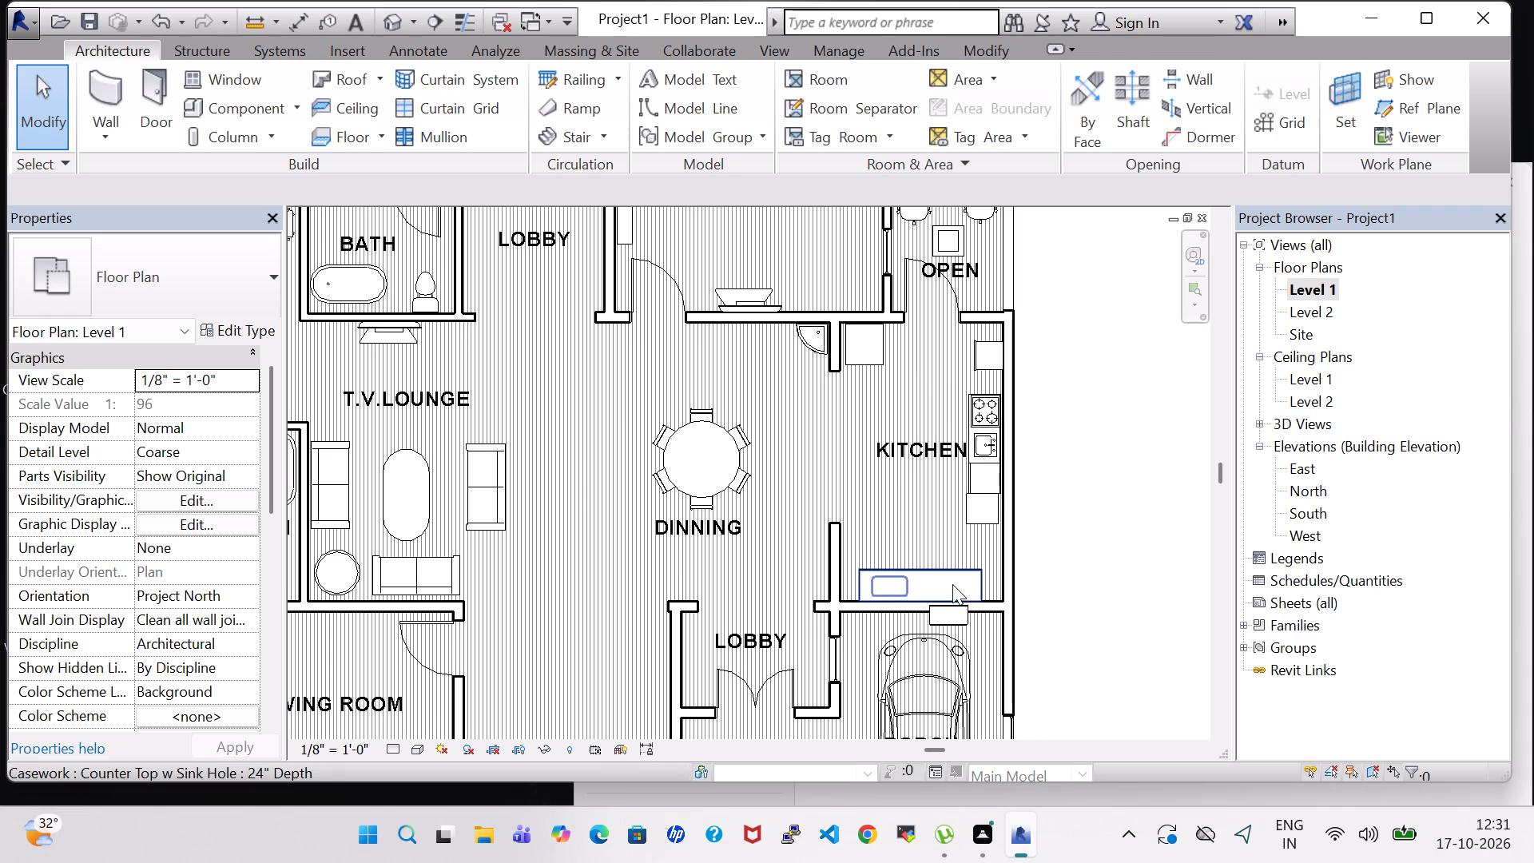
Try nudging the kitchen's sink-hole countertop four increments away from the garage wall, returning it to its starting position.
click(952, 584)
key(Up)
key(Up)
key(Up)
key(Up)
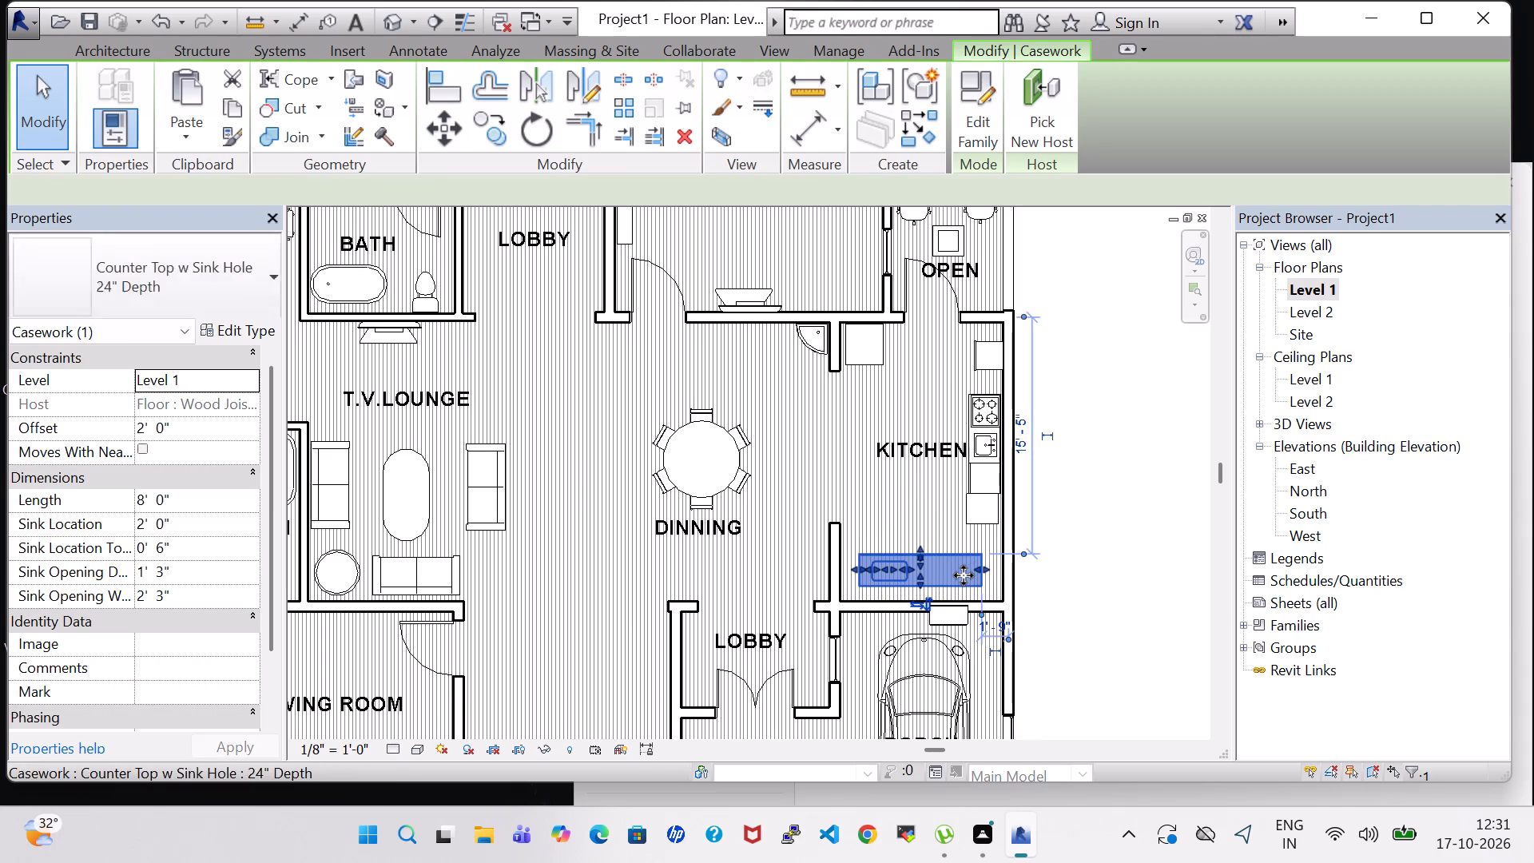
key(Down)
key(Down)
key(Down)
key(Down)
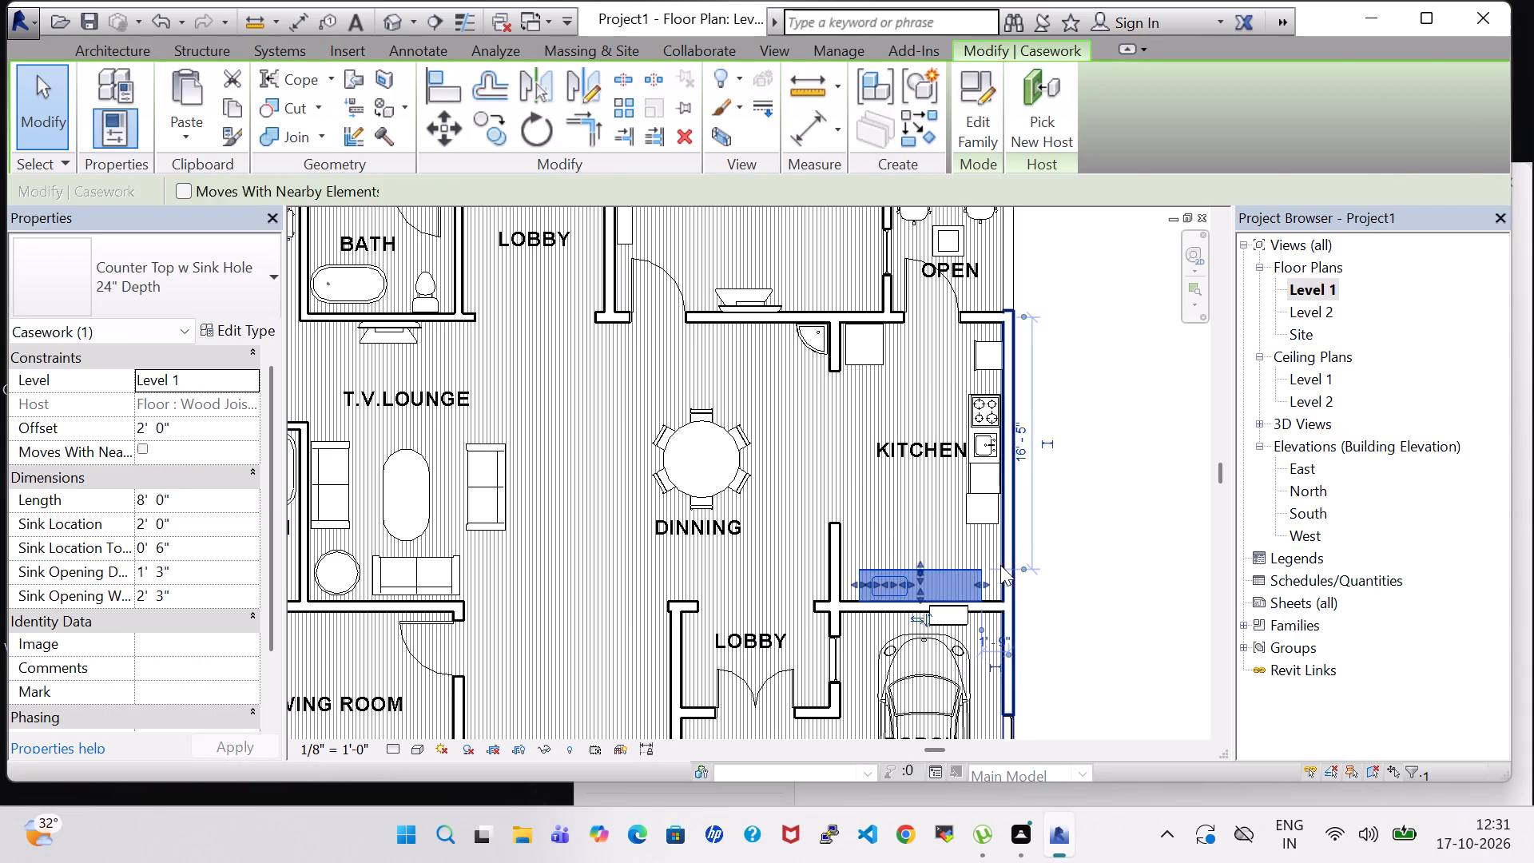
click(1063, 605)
Place another 30" x 16" x 18" microwave within the sink-hole countertop's outline, beside the sink opening.
click(224, 105)
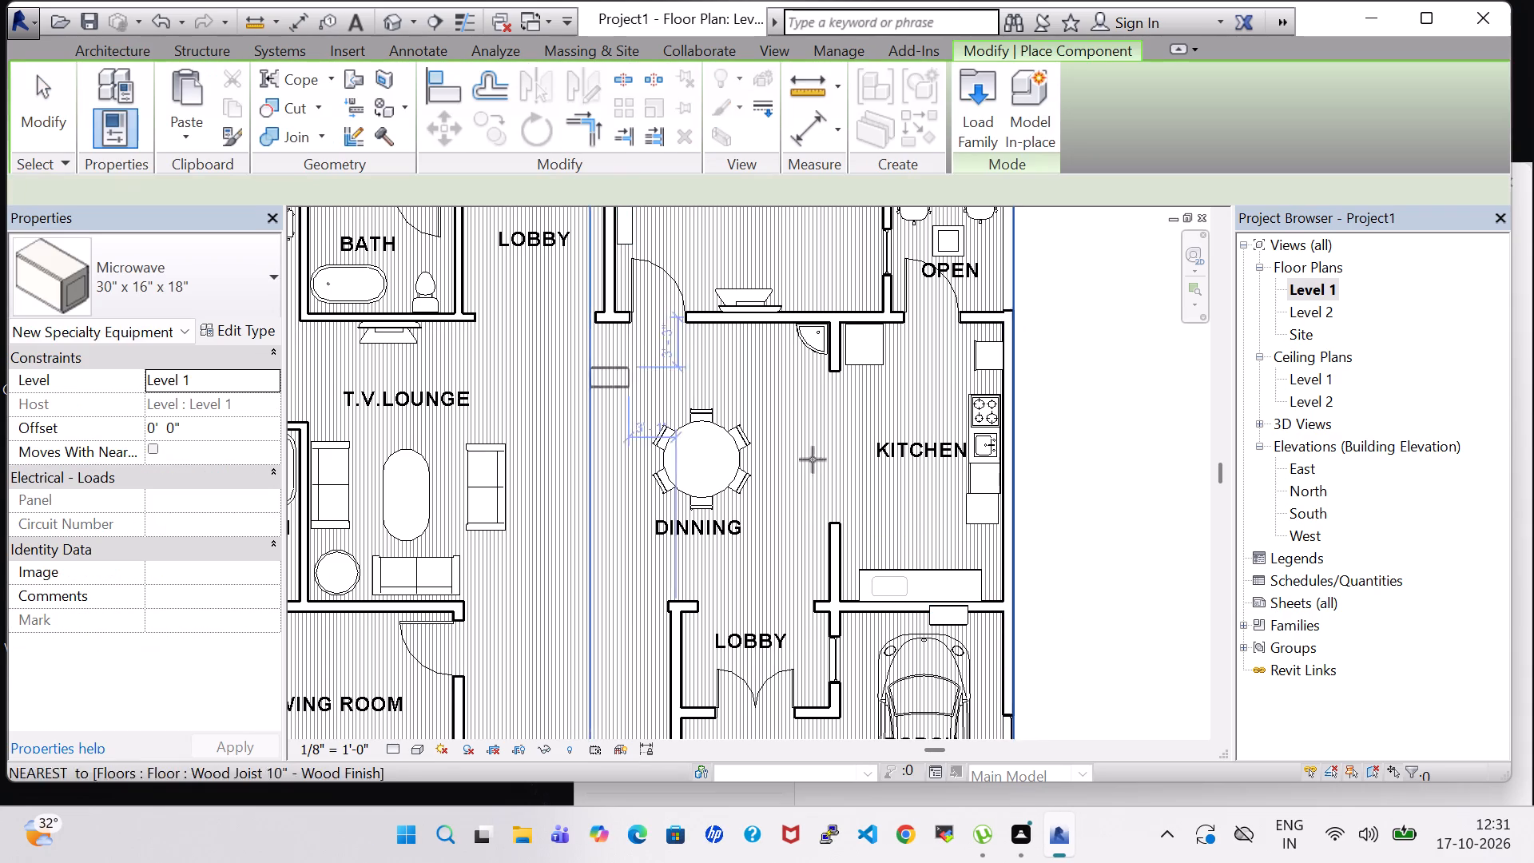
scroll(974, 530, up, 3)
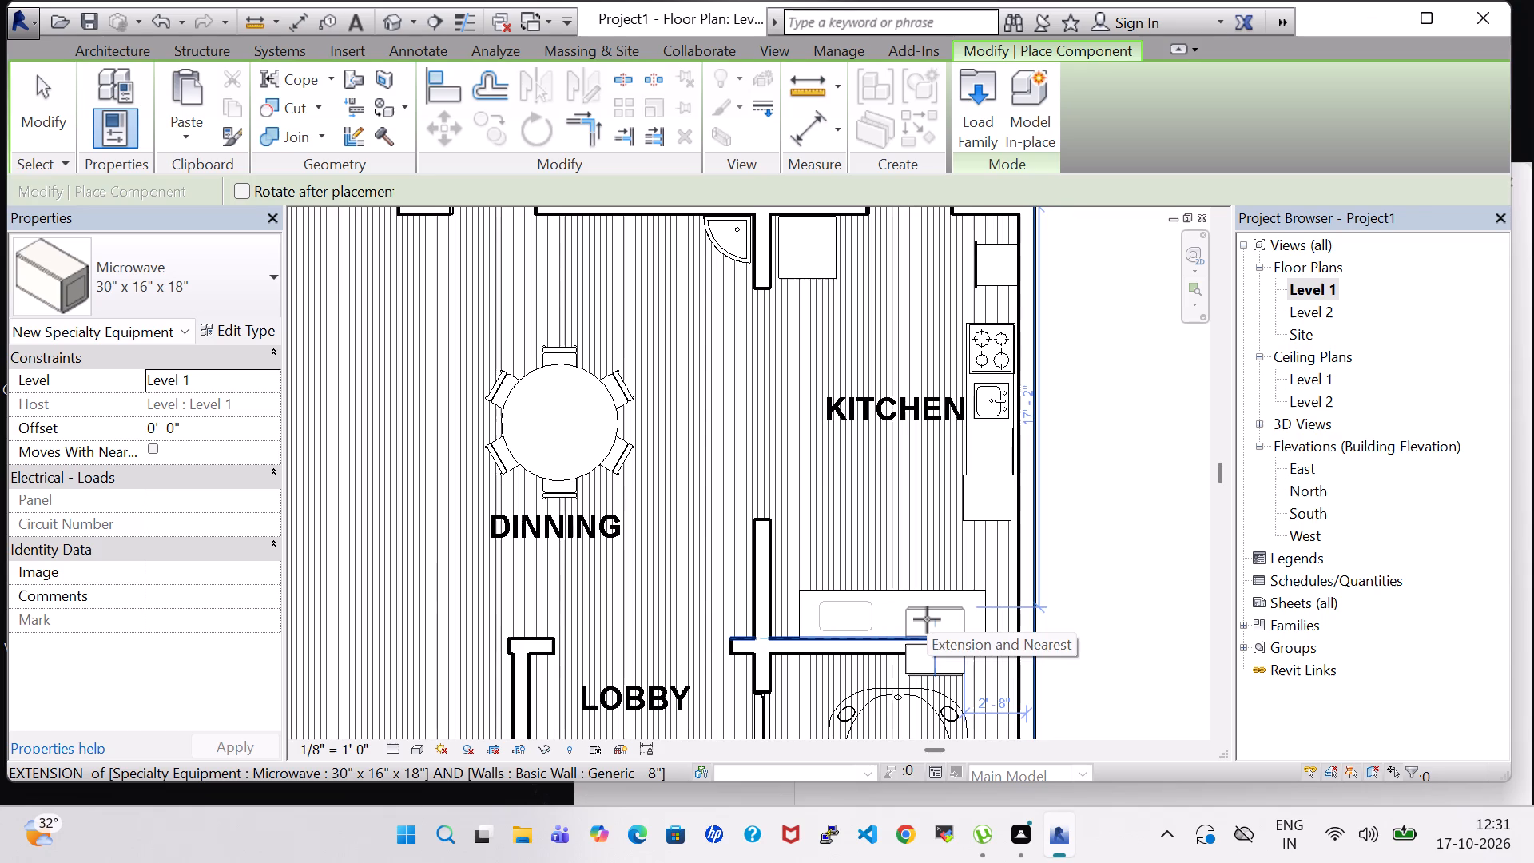
click(928, 611)
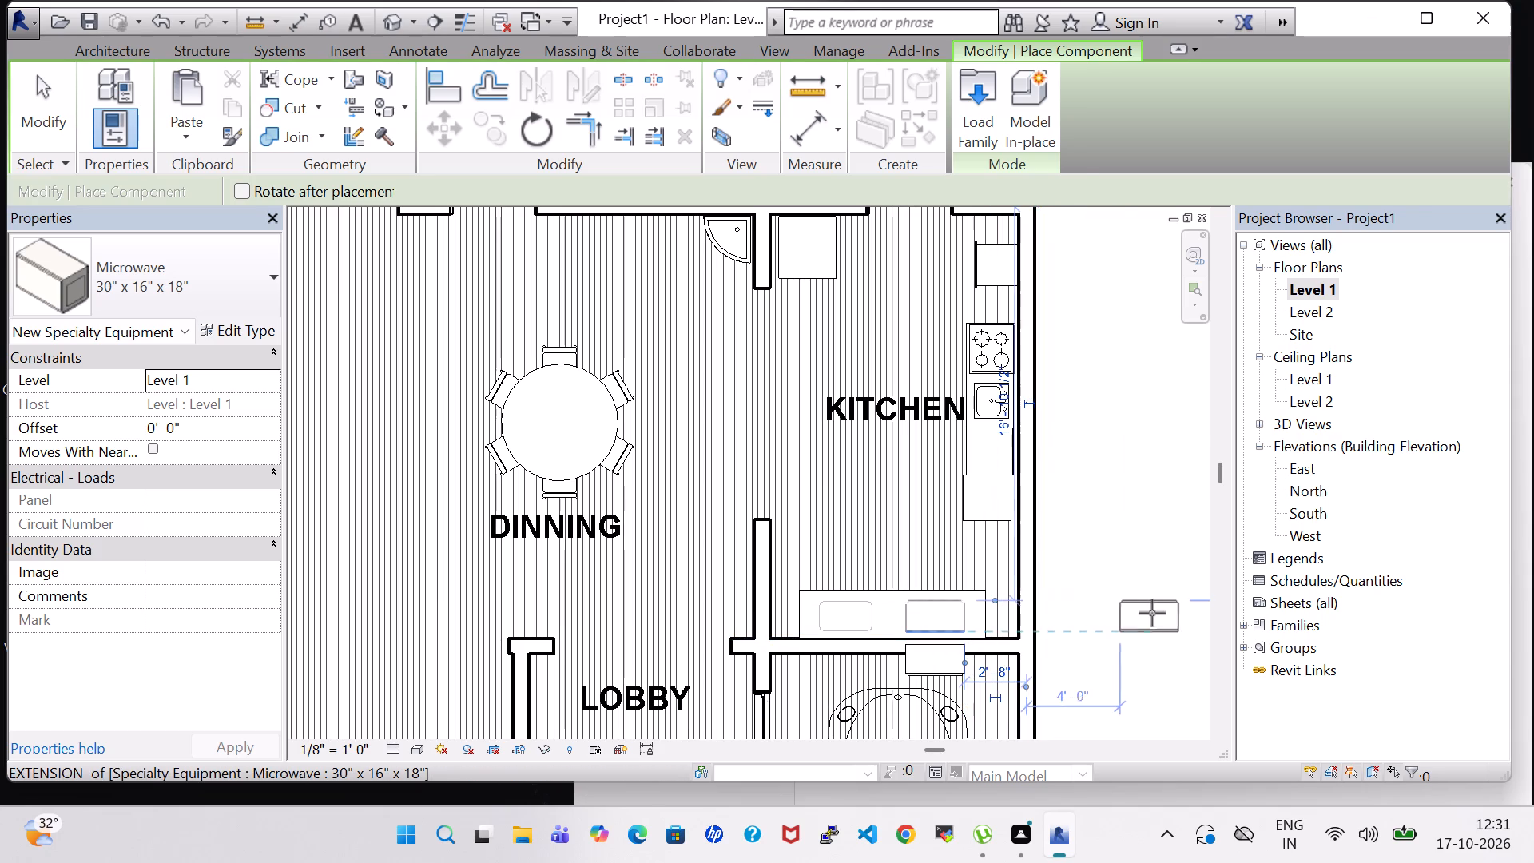
key(Escape)
key(Escape)
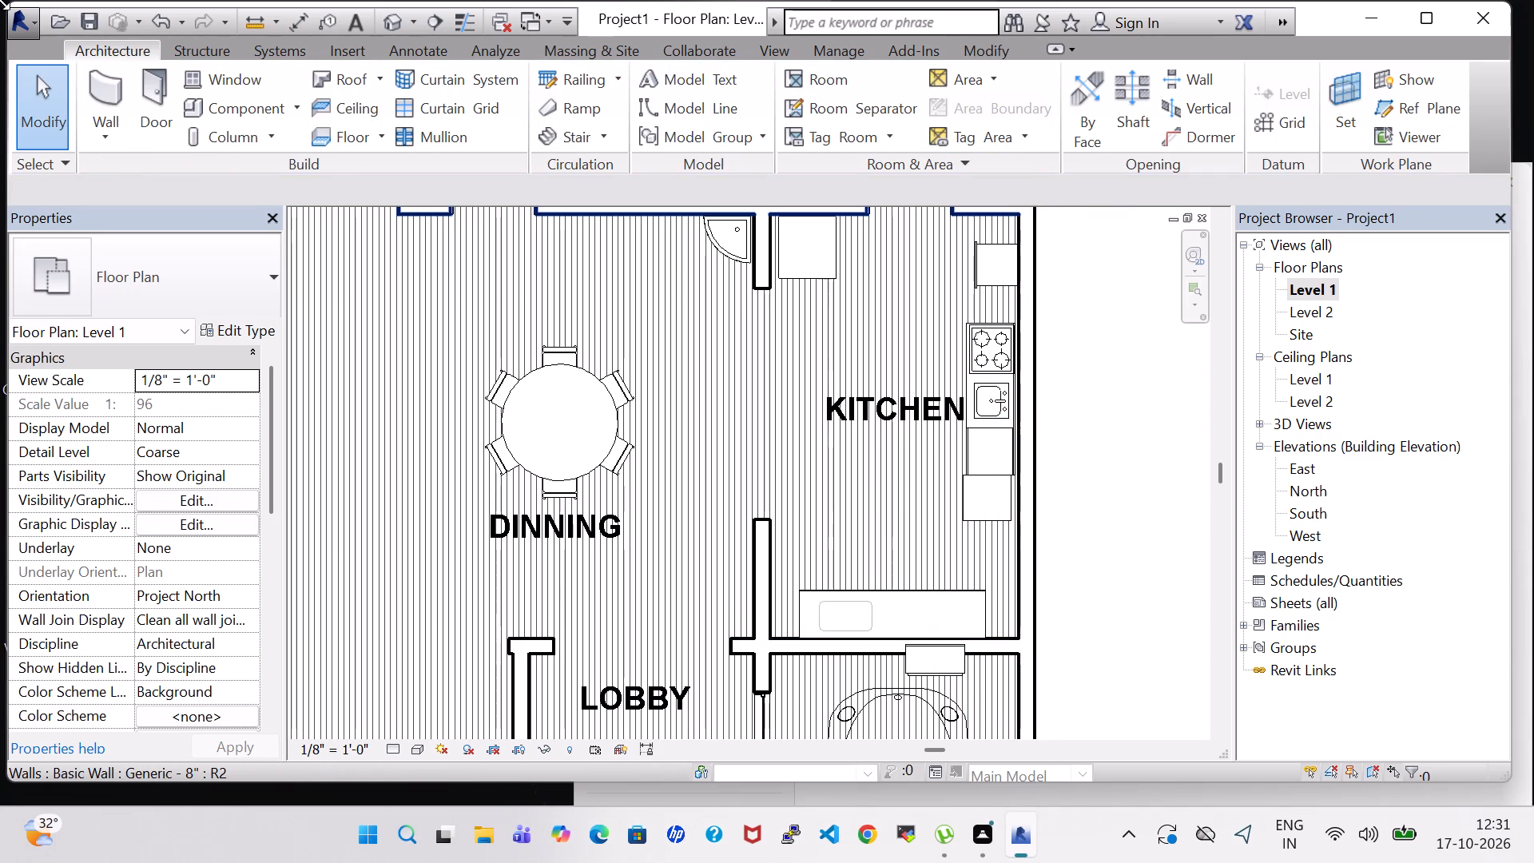
In the 3D view, rotate the microwave at the sink-hole countertop so its front faces into the kitchen.
click(382, 22)
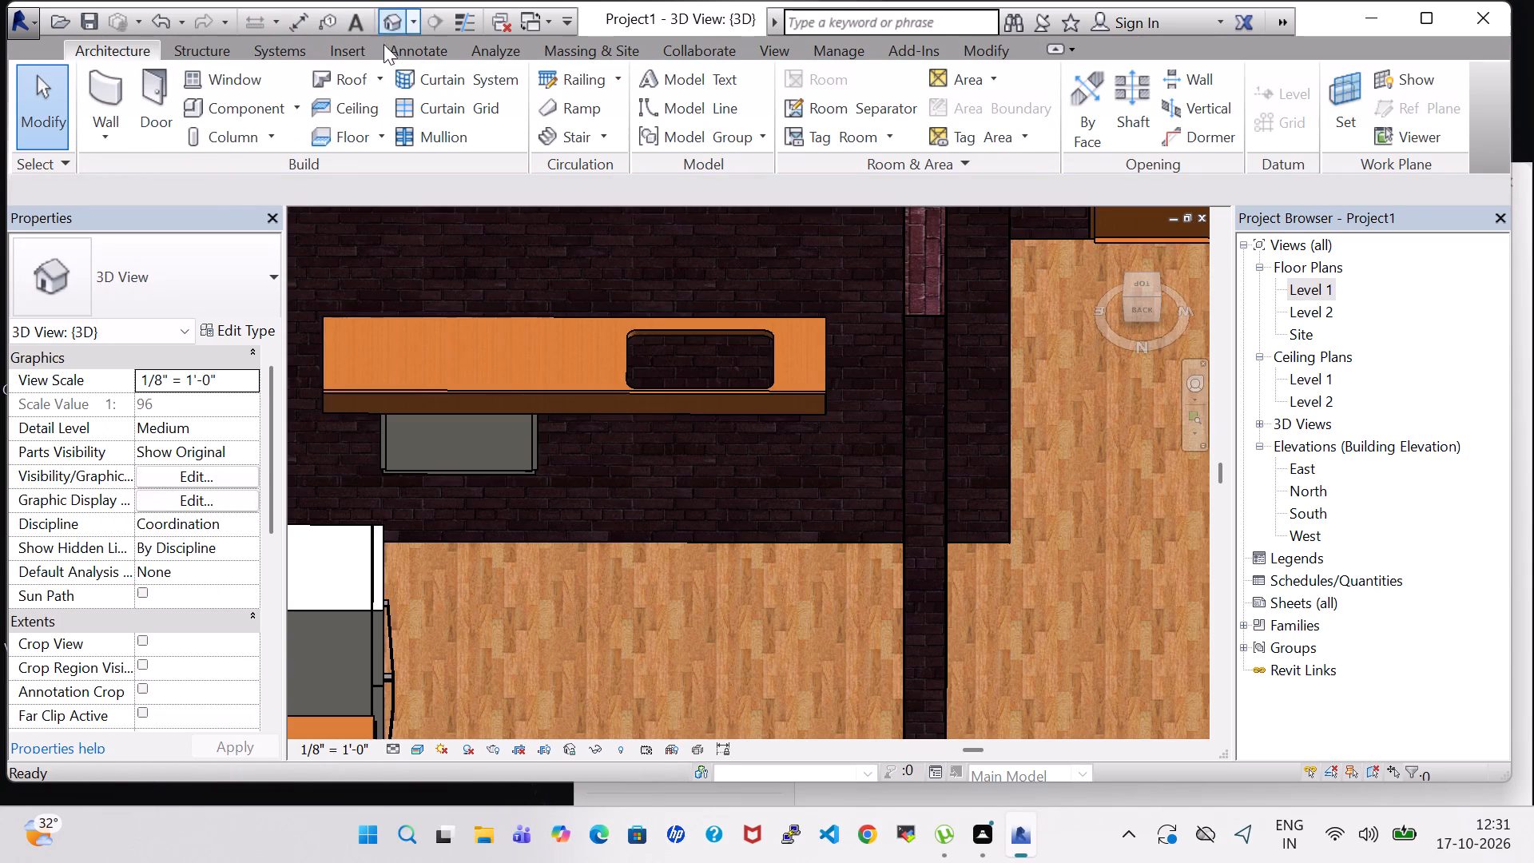
click(537, 460)
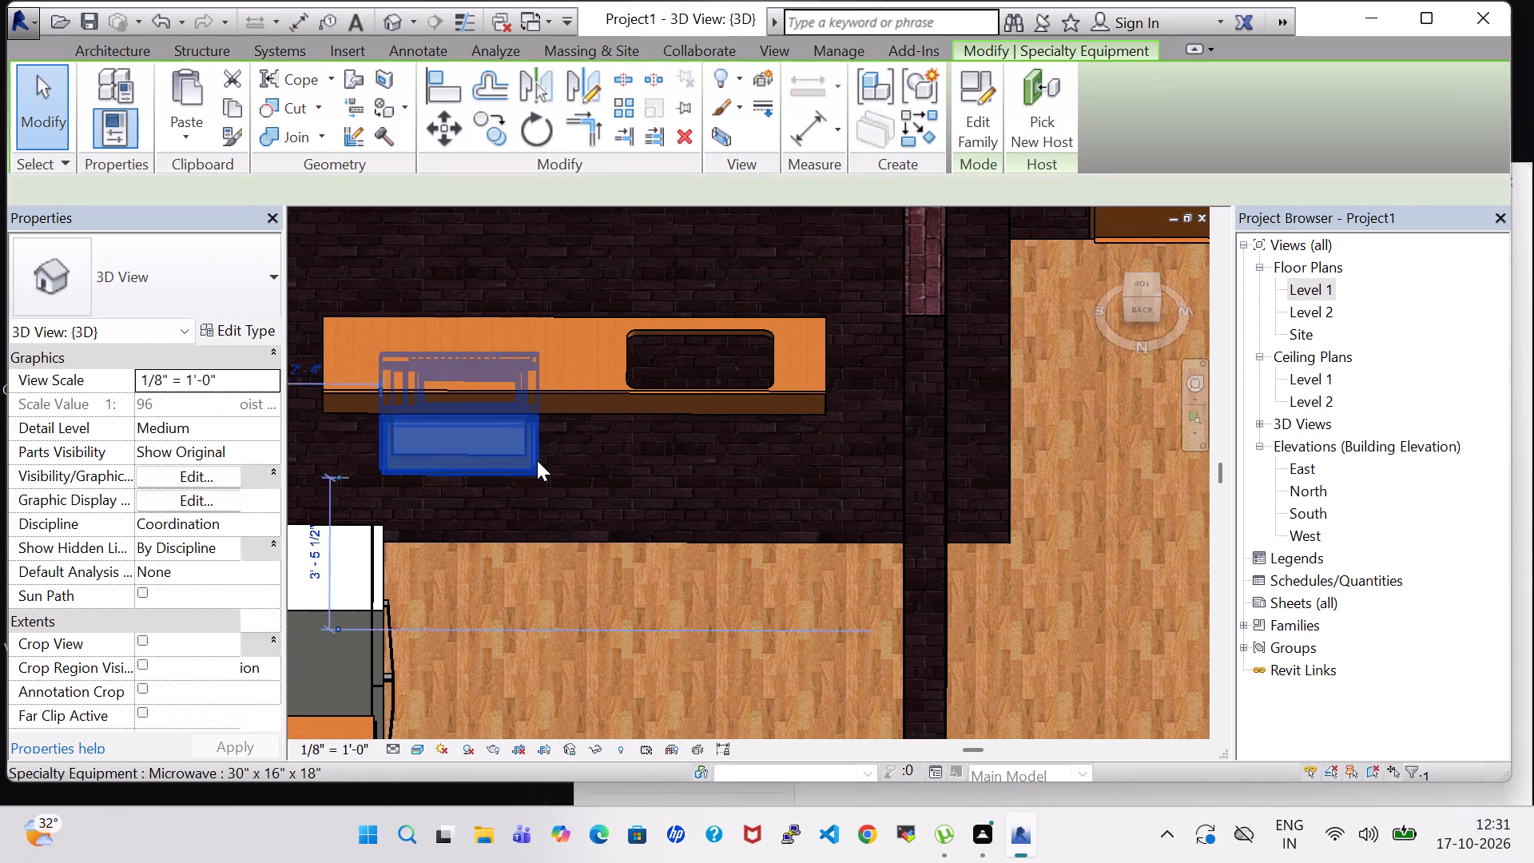
key(space)
key(space)
key(space)
key(space)
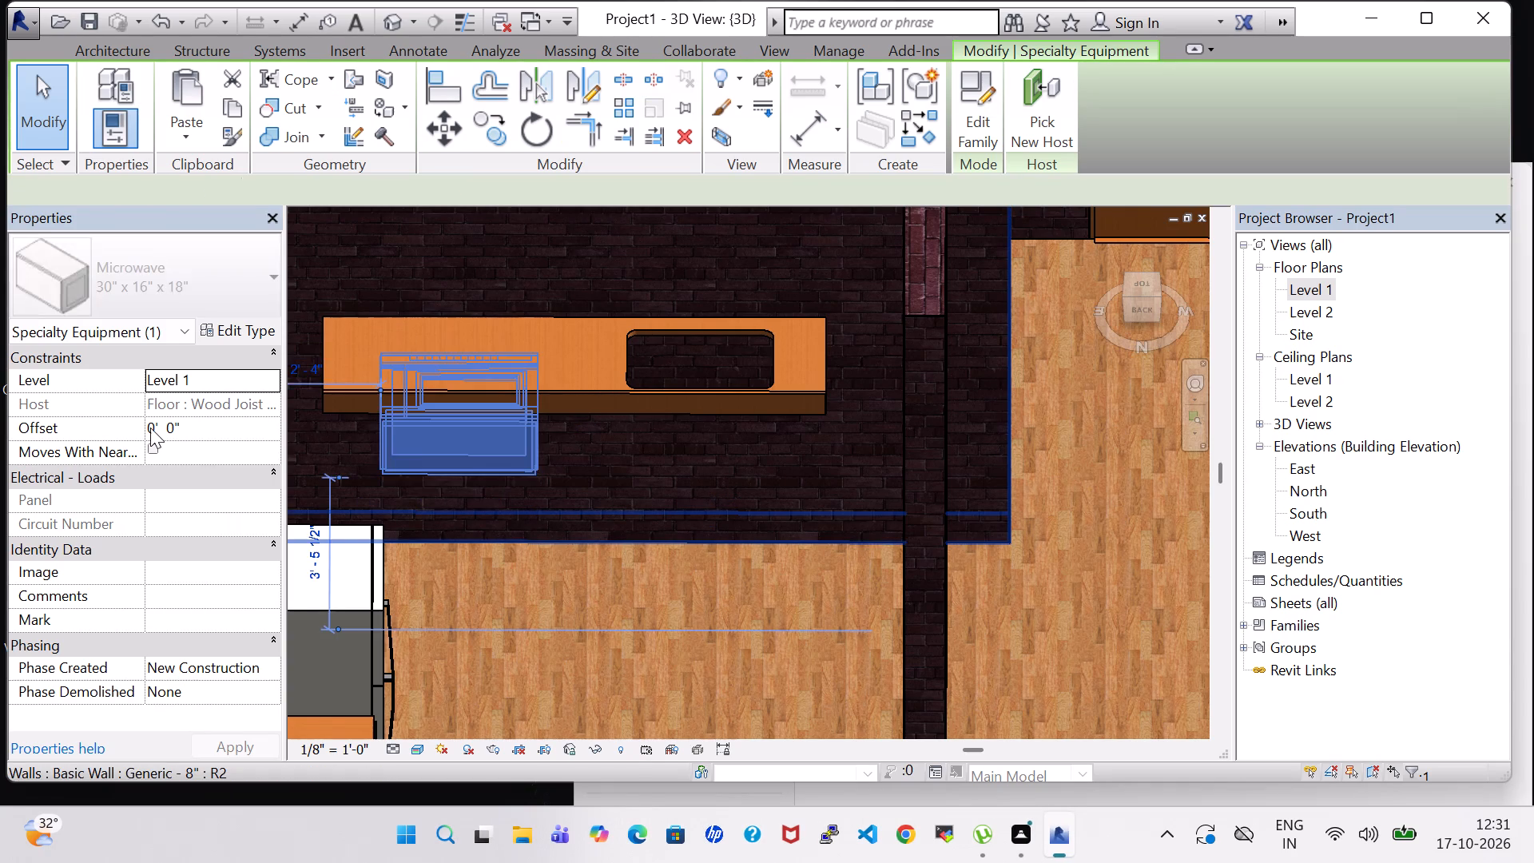
key(space)
key(space)
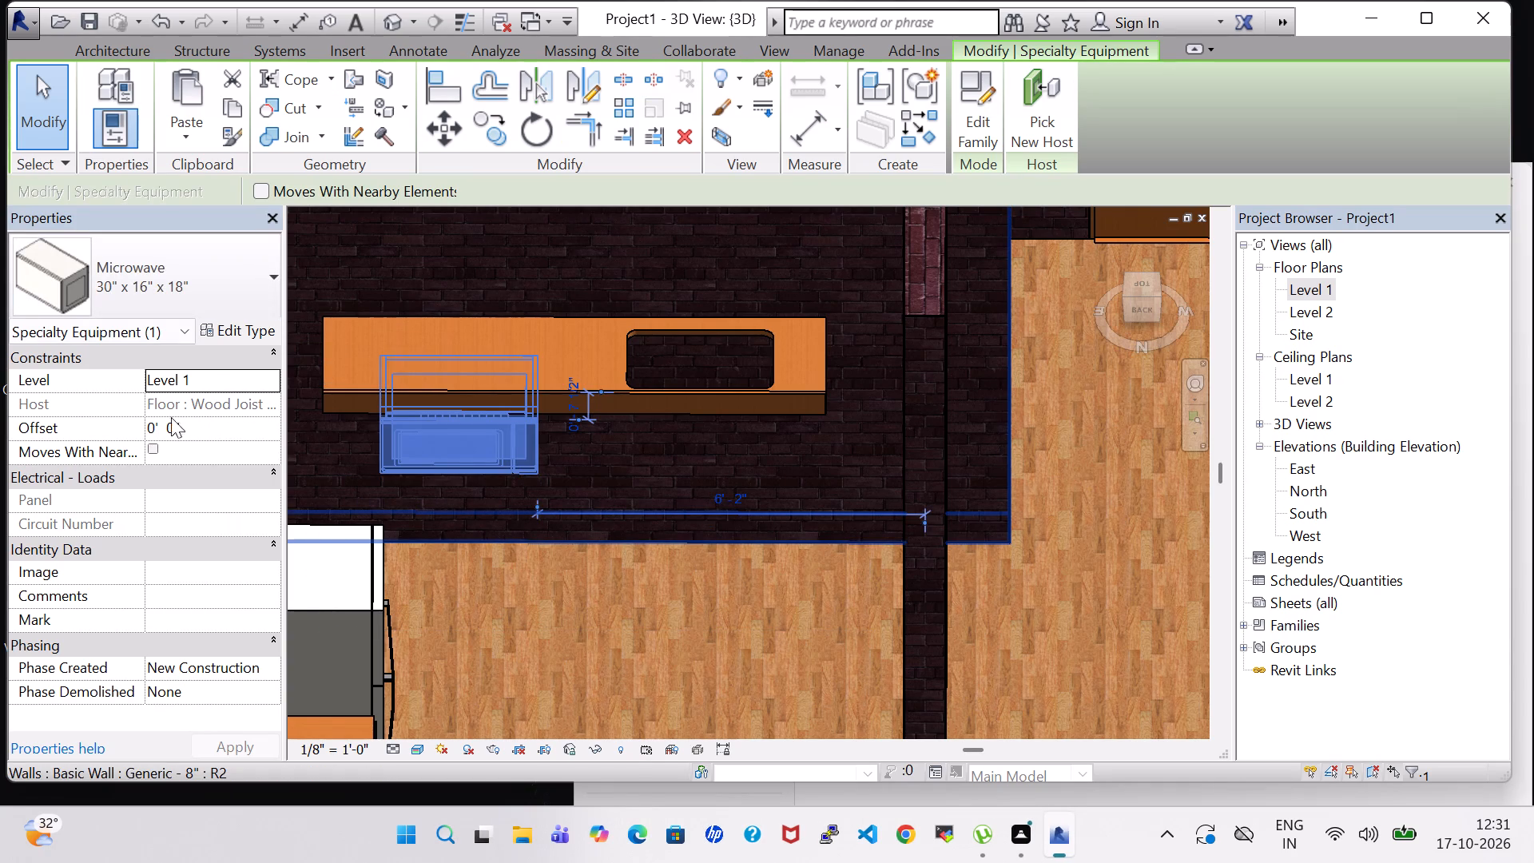
Set the microwave's offset from Level 1 to 2' 0".
click(157, 420)
key(BackSpace)
key(2)
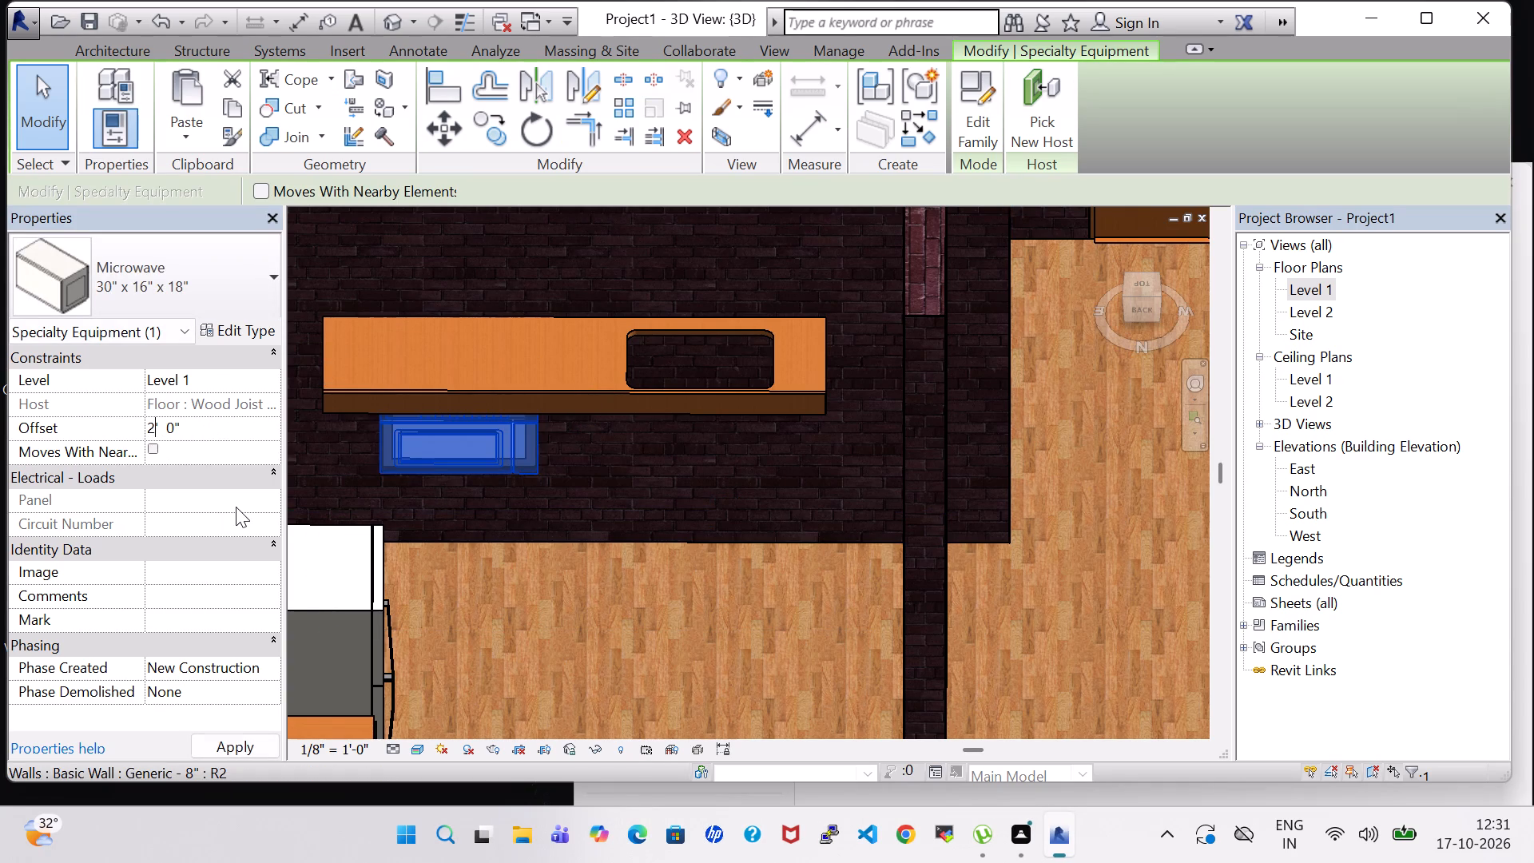
key(Return)
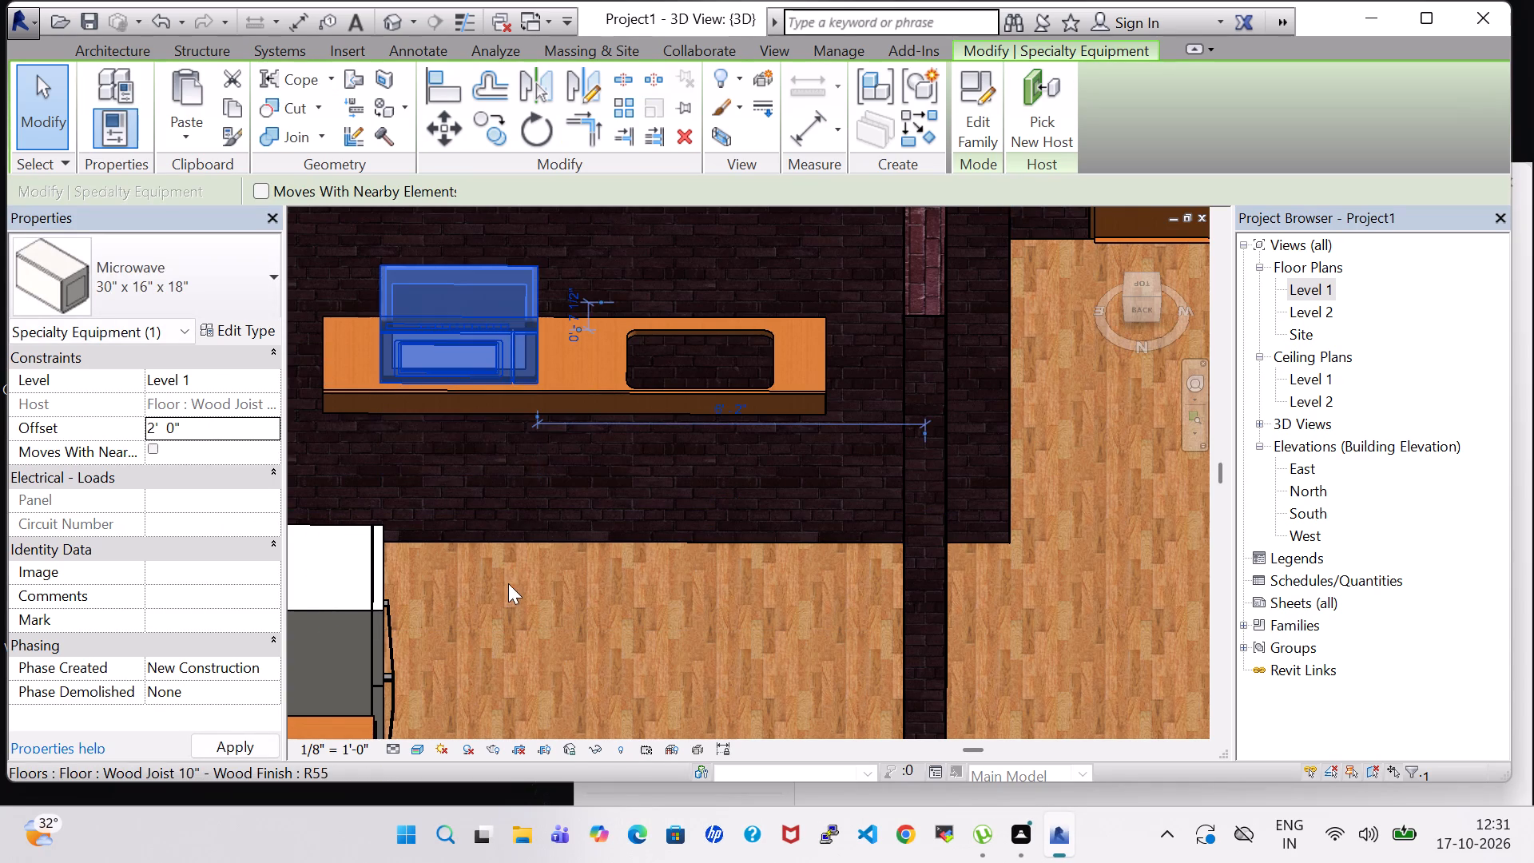
scroll(508, 580, down, 1)
click(546, 584)
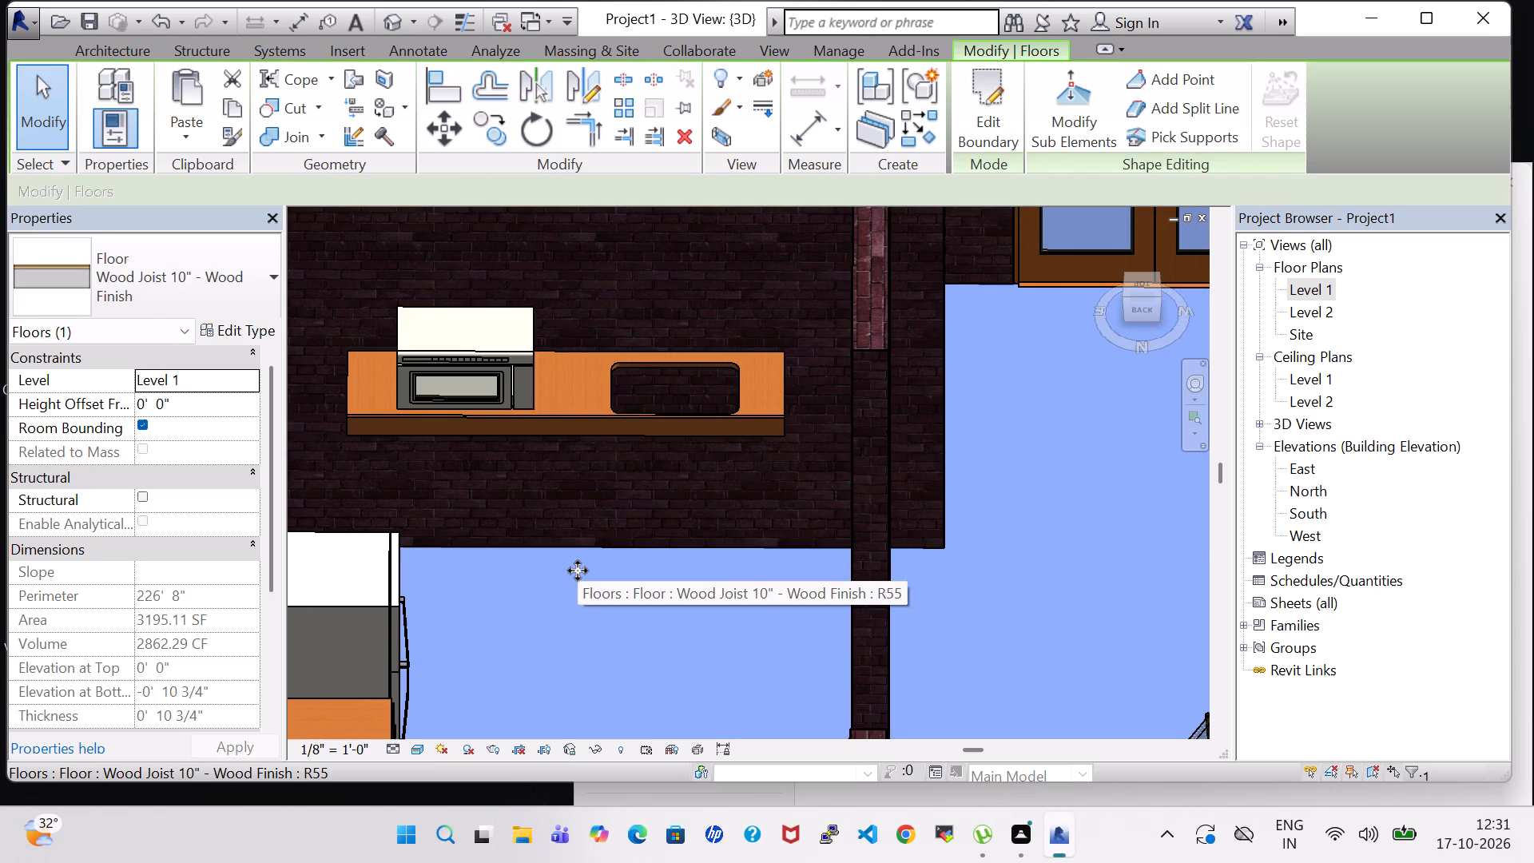
key(Escape)
Inspect the raised microwave and the rest of the kitchen and dining area from several angles in 3D.
scroll(686, 545, down, 2)
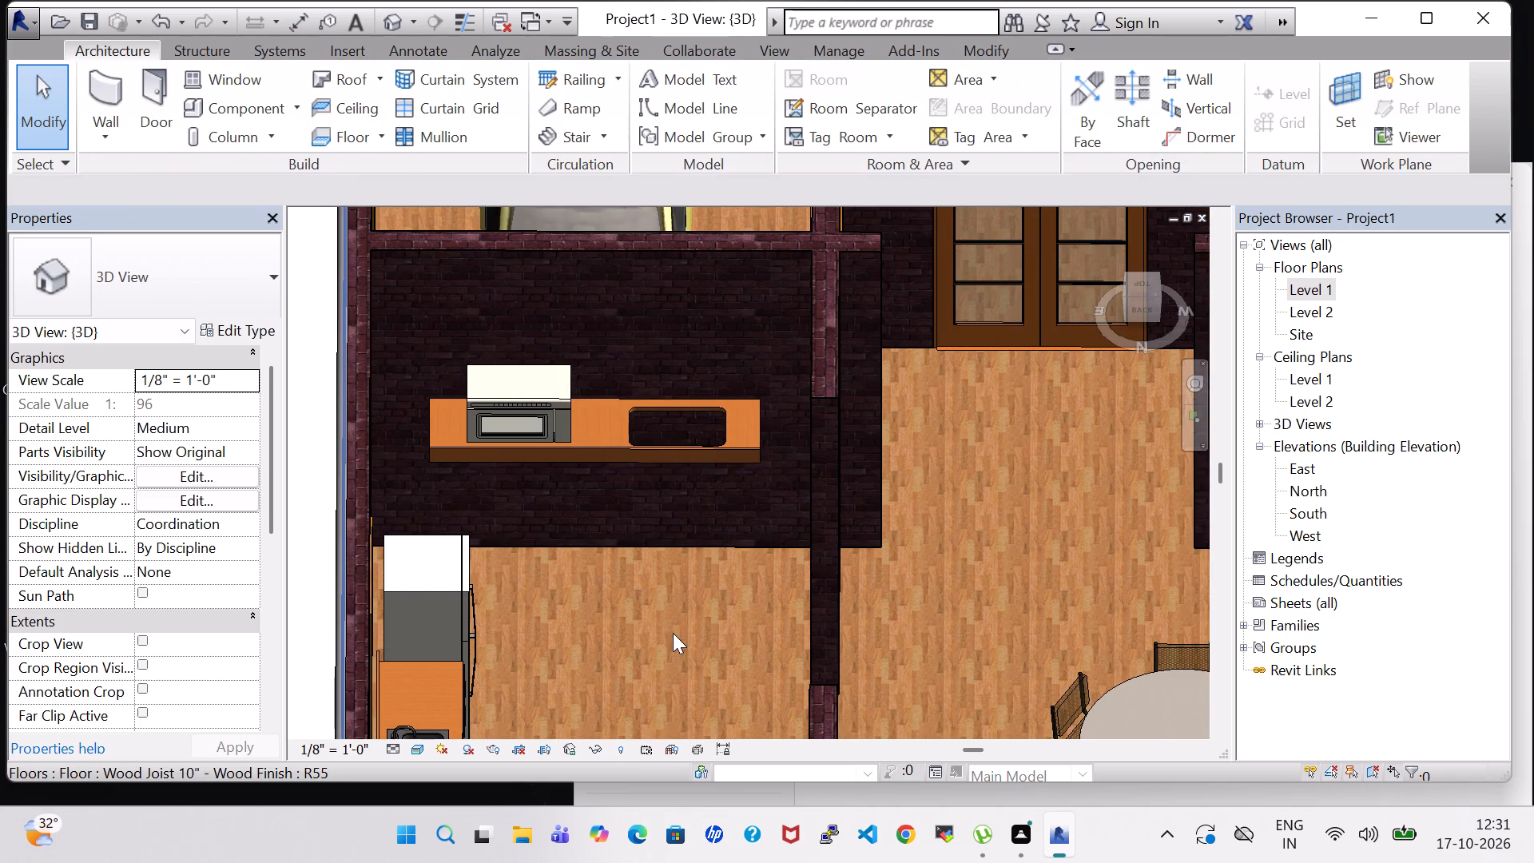
shift+middle_drag(671, 634, 658, 519)
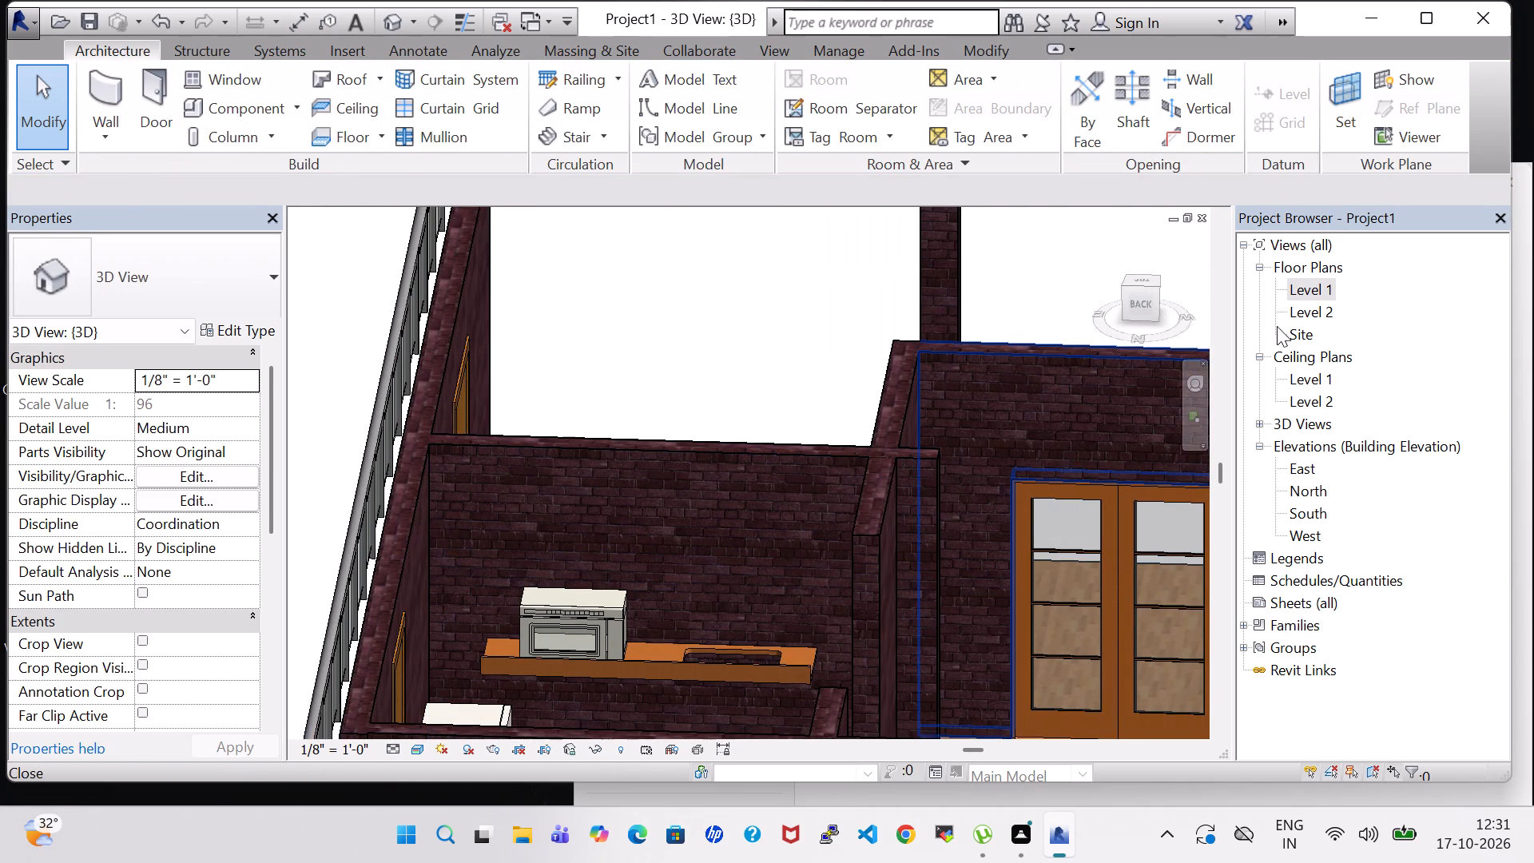
scroll(1300, 290, down, 1)
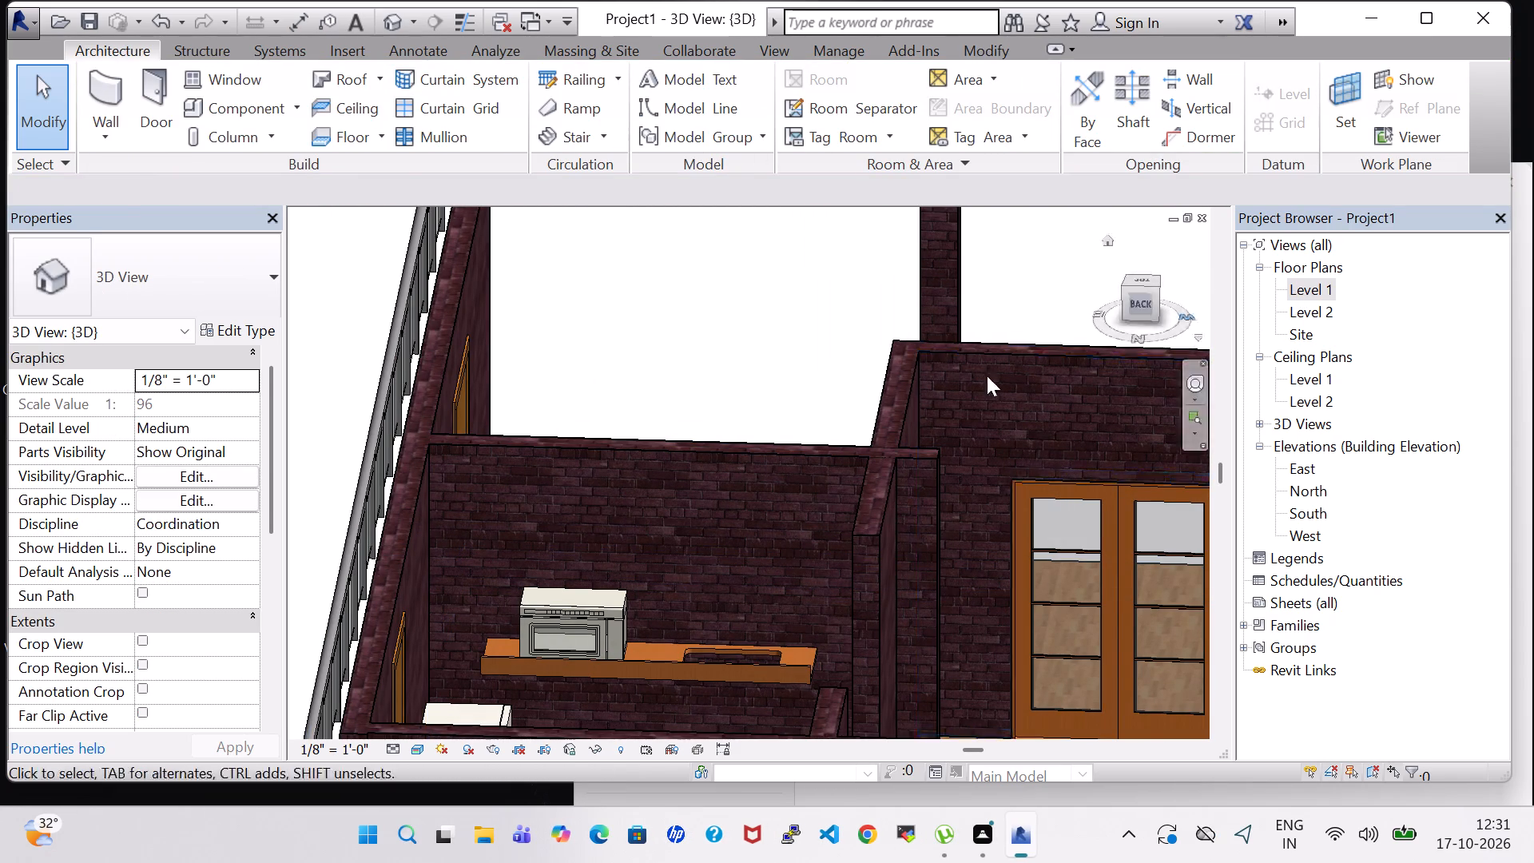
scroll(987, 376, down, 1)
shift+middle_drag(719, 345, 726, 487)
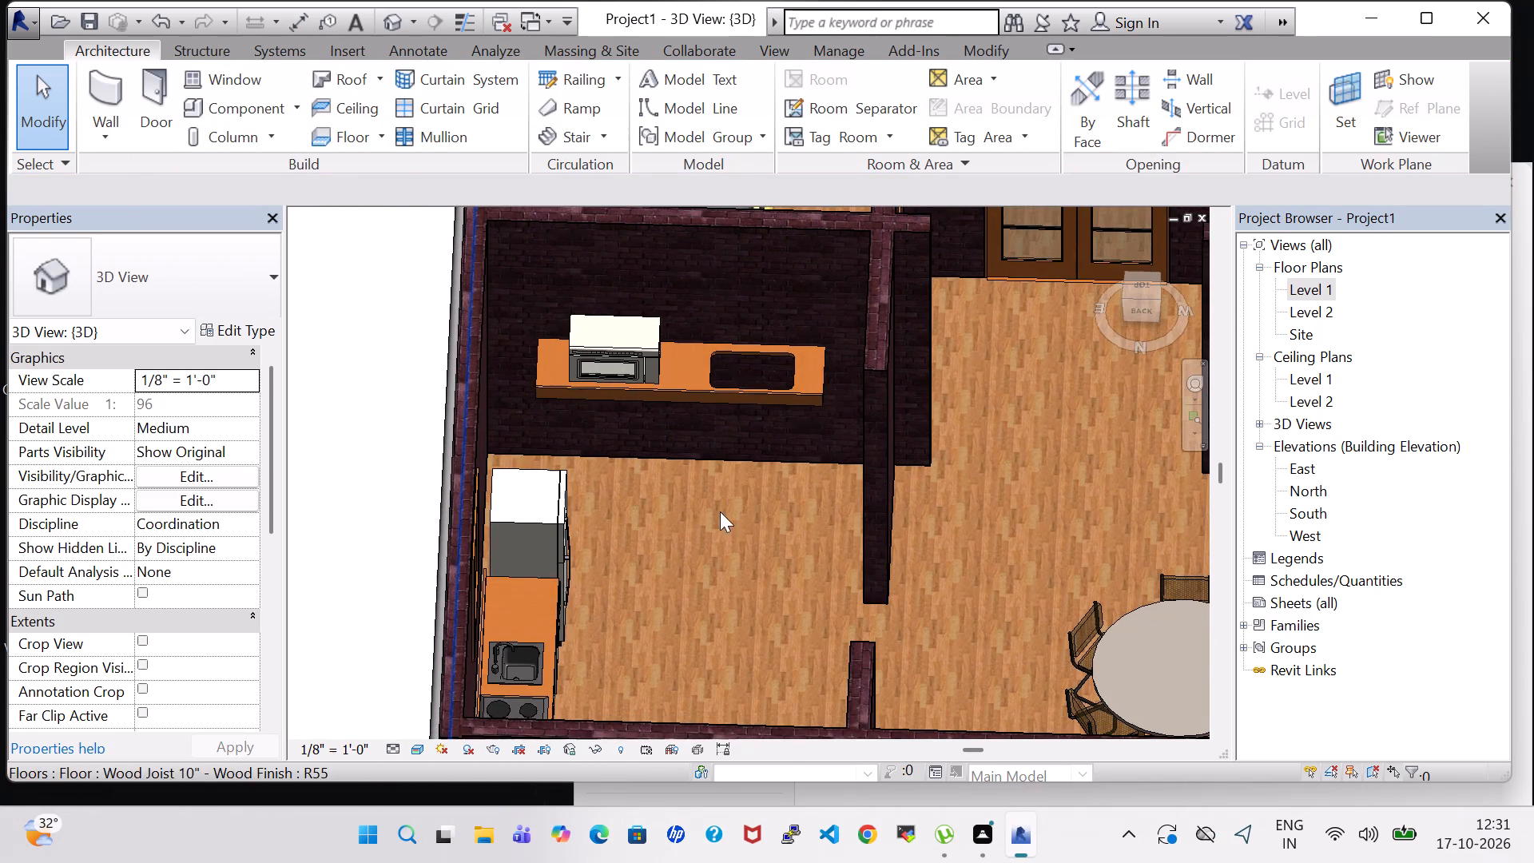
shift+middle_drag(721, 514, 628, 475)
shift+middle_drag(953, 514, 936, 519)
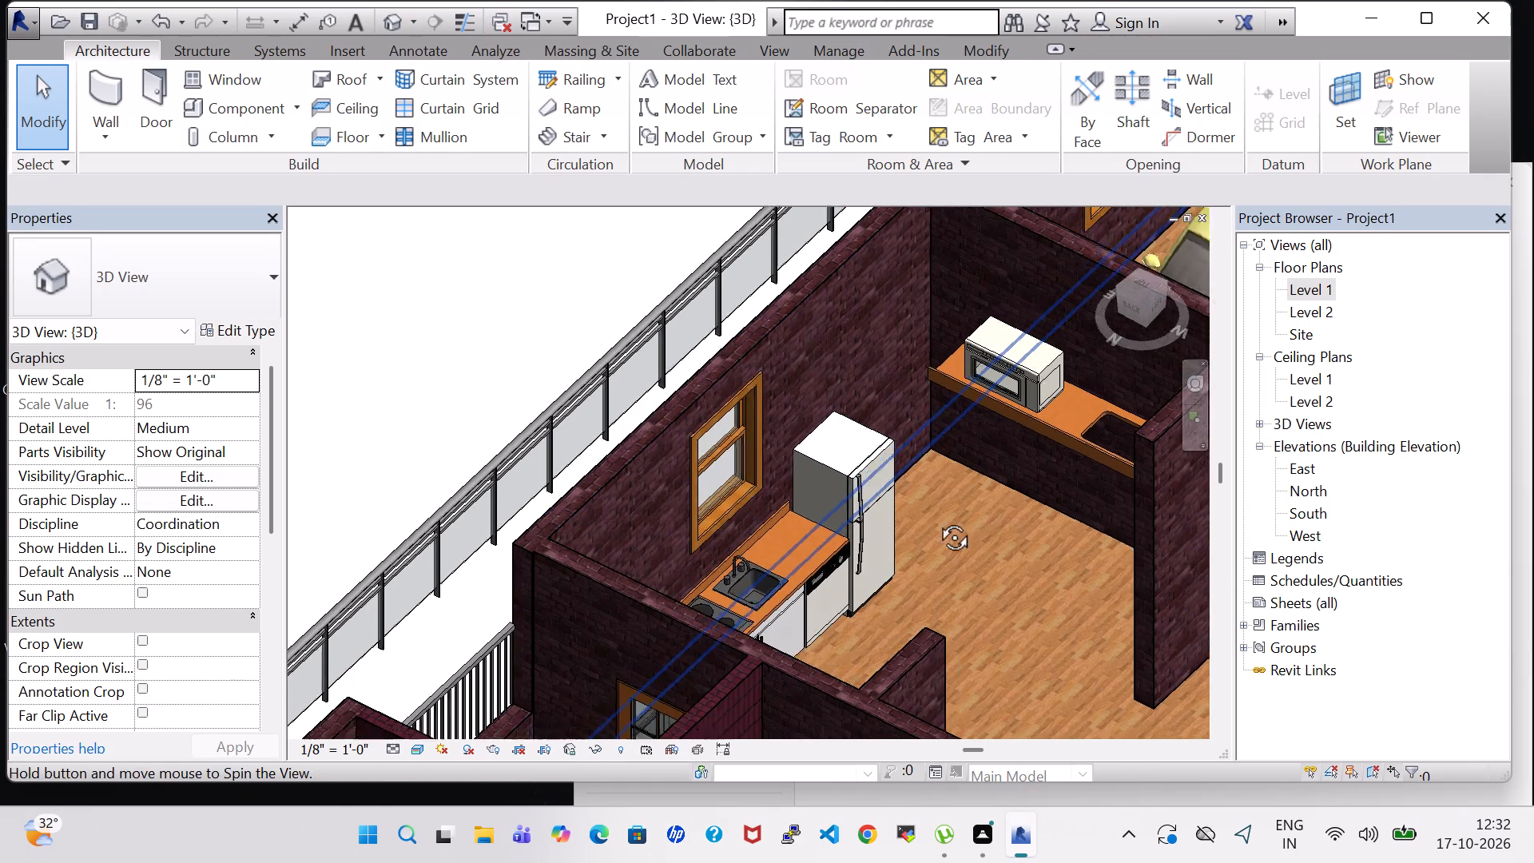
shift+middle_drag(936, 519, 1028, 533)
shift+middle_drag(958, 550, 1089, 543)
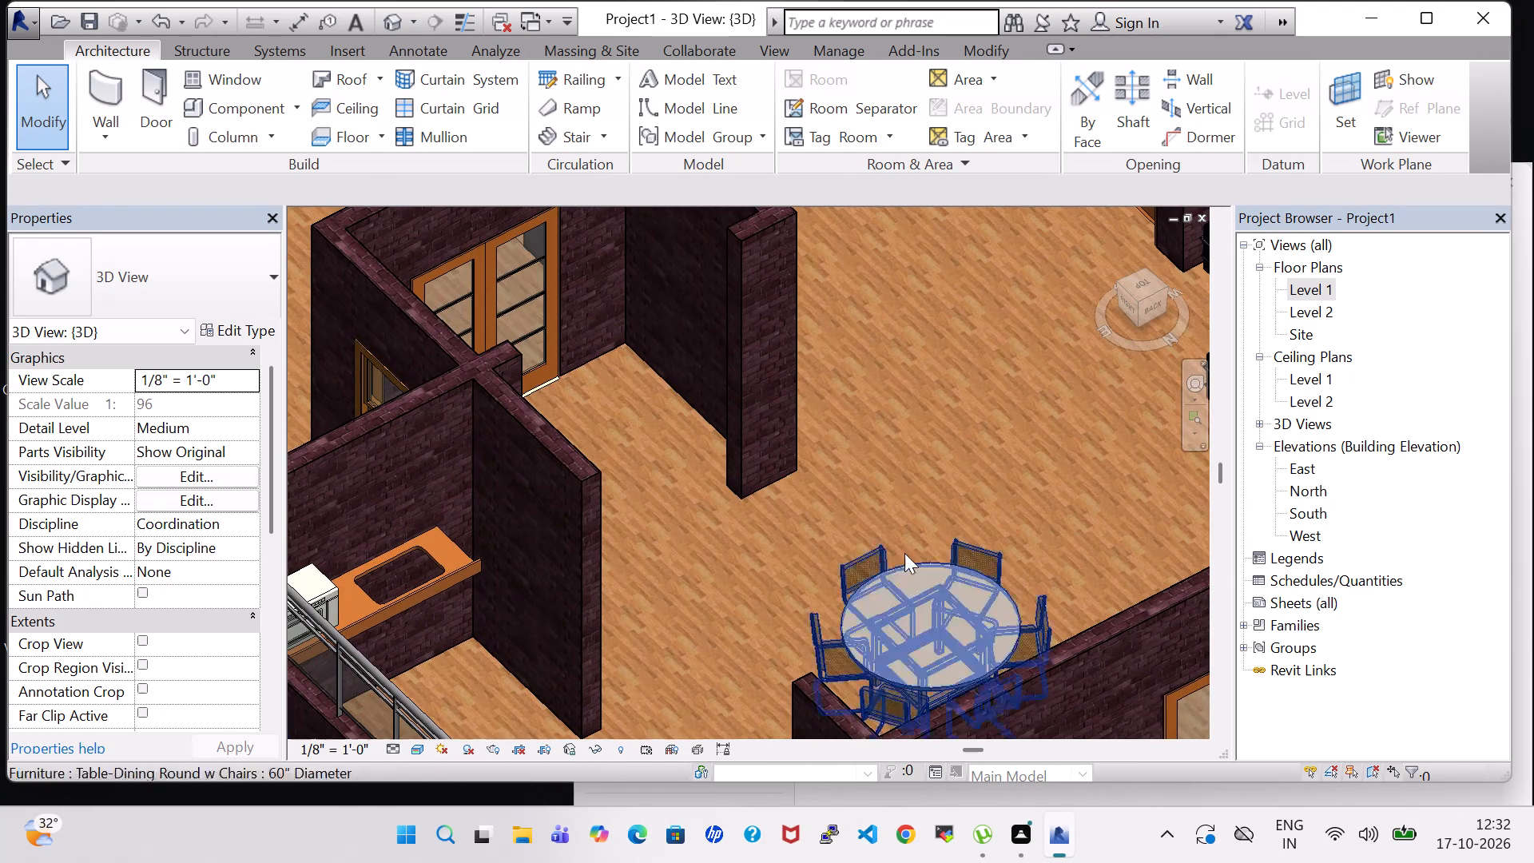
middle_drag(853, 495, 931, 223)
From the Level 1 plan, load the Trash Compactor family from the Domestic folder of the US Imperial Specialty Equipment library.
double_click(1329, 280)
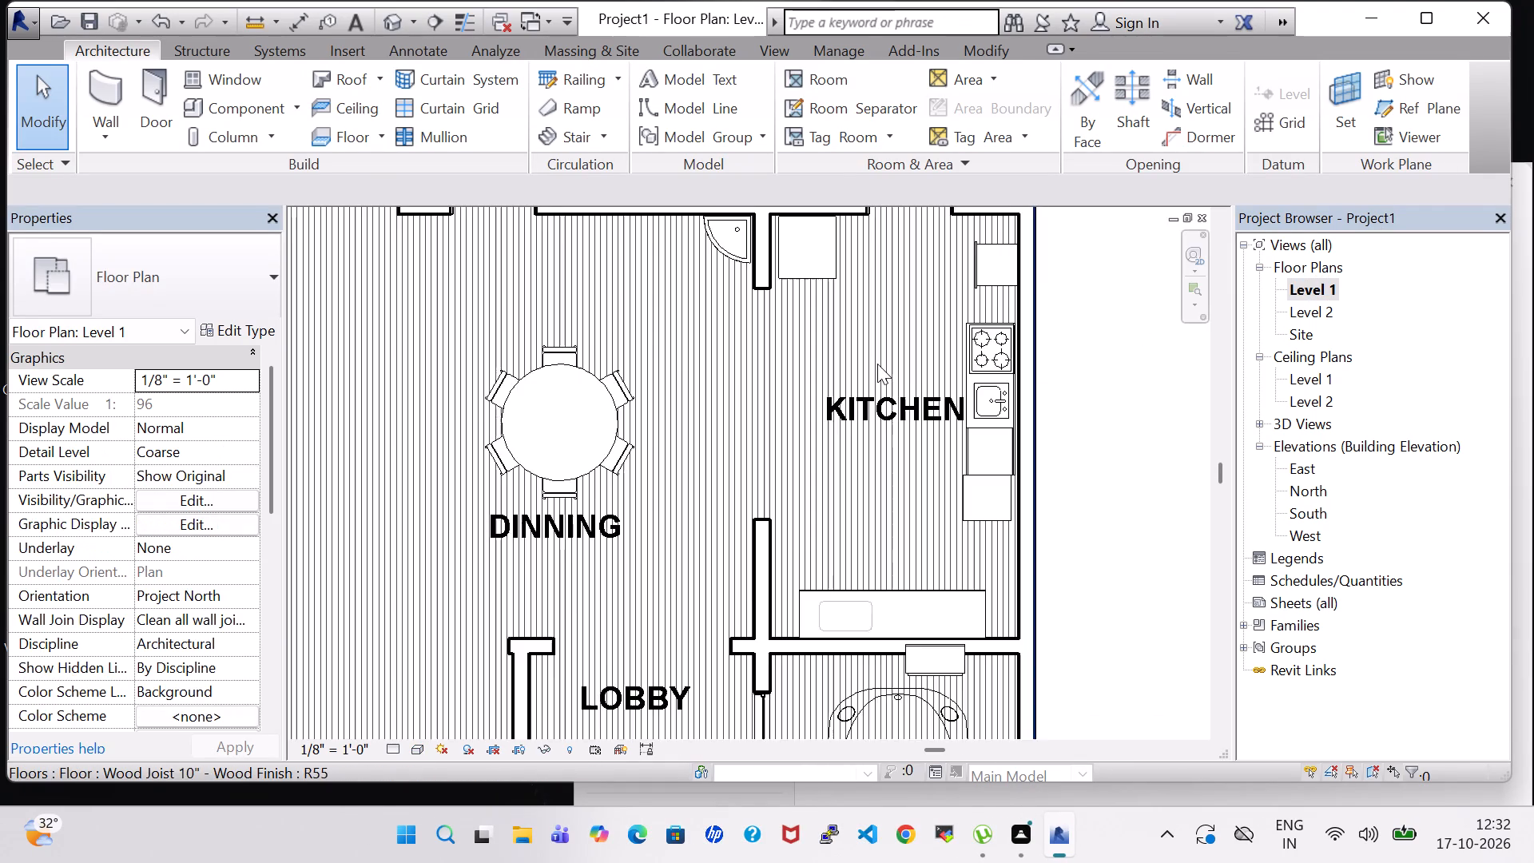
scroll(877, 364, down, 2)
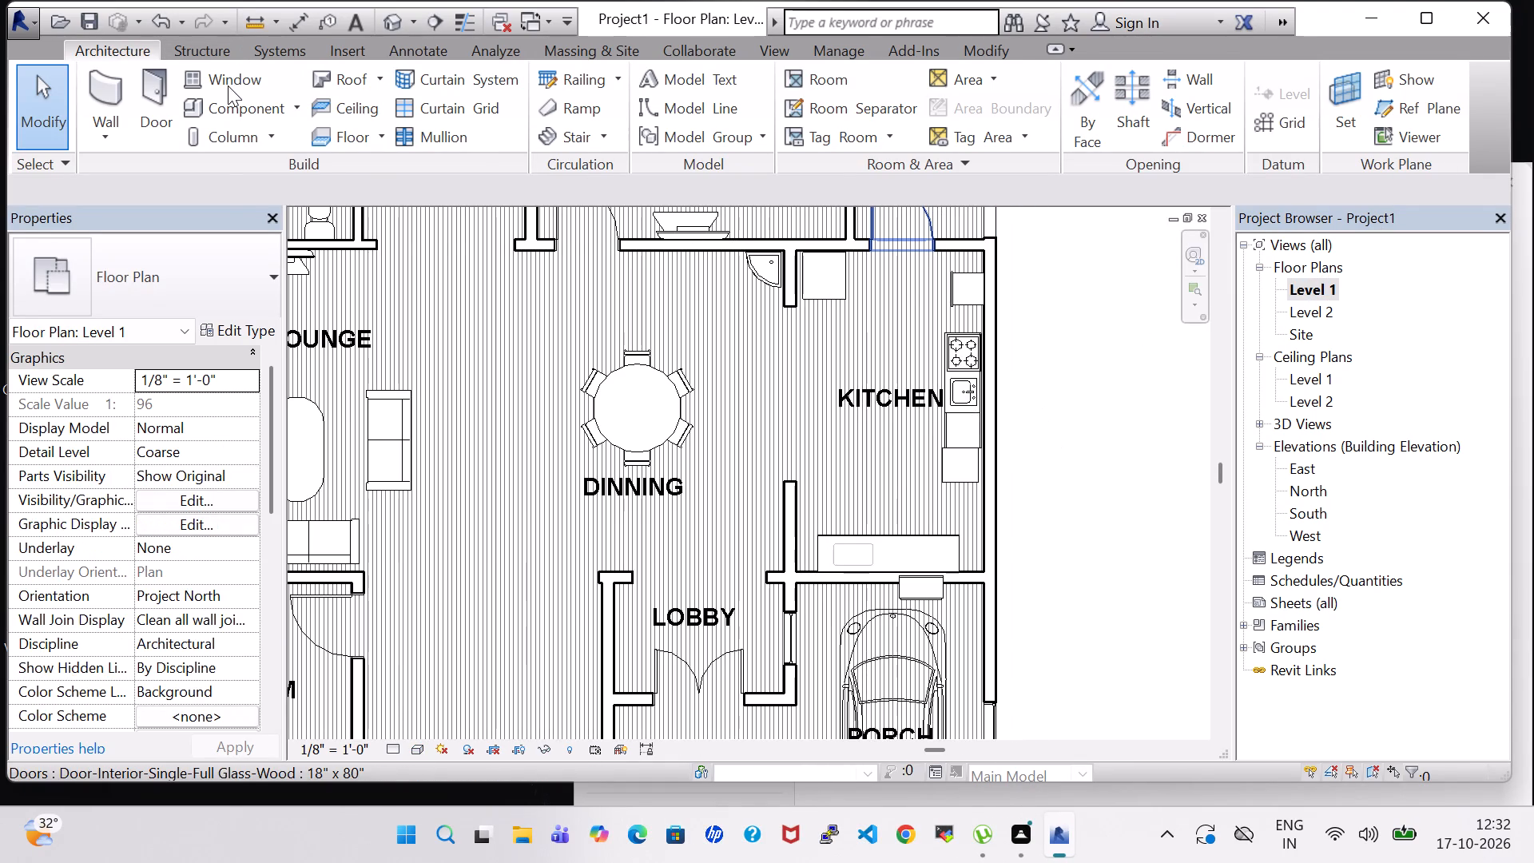
click(232, 110)
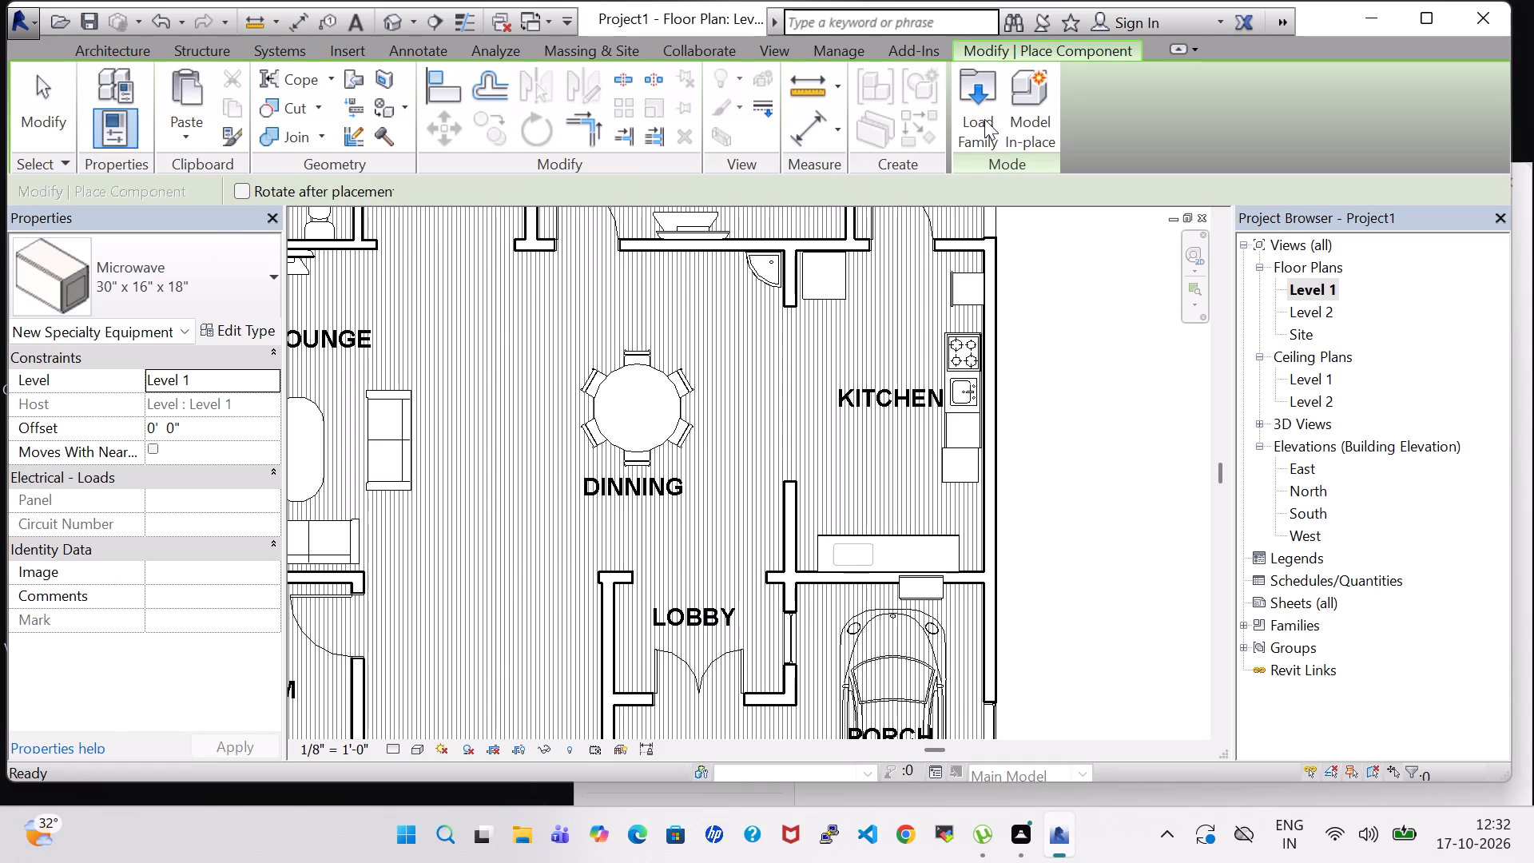
click(984, 119)
scroll(714, 433, down, 2)
scroll(634, 402, down, 2)
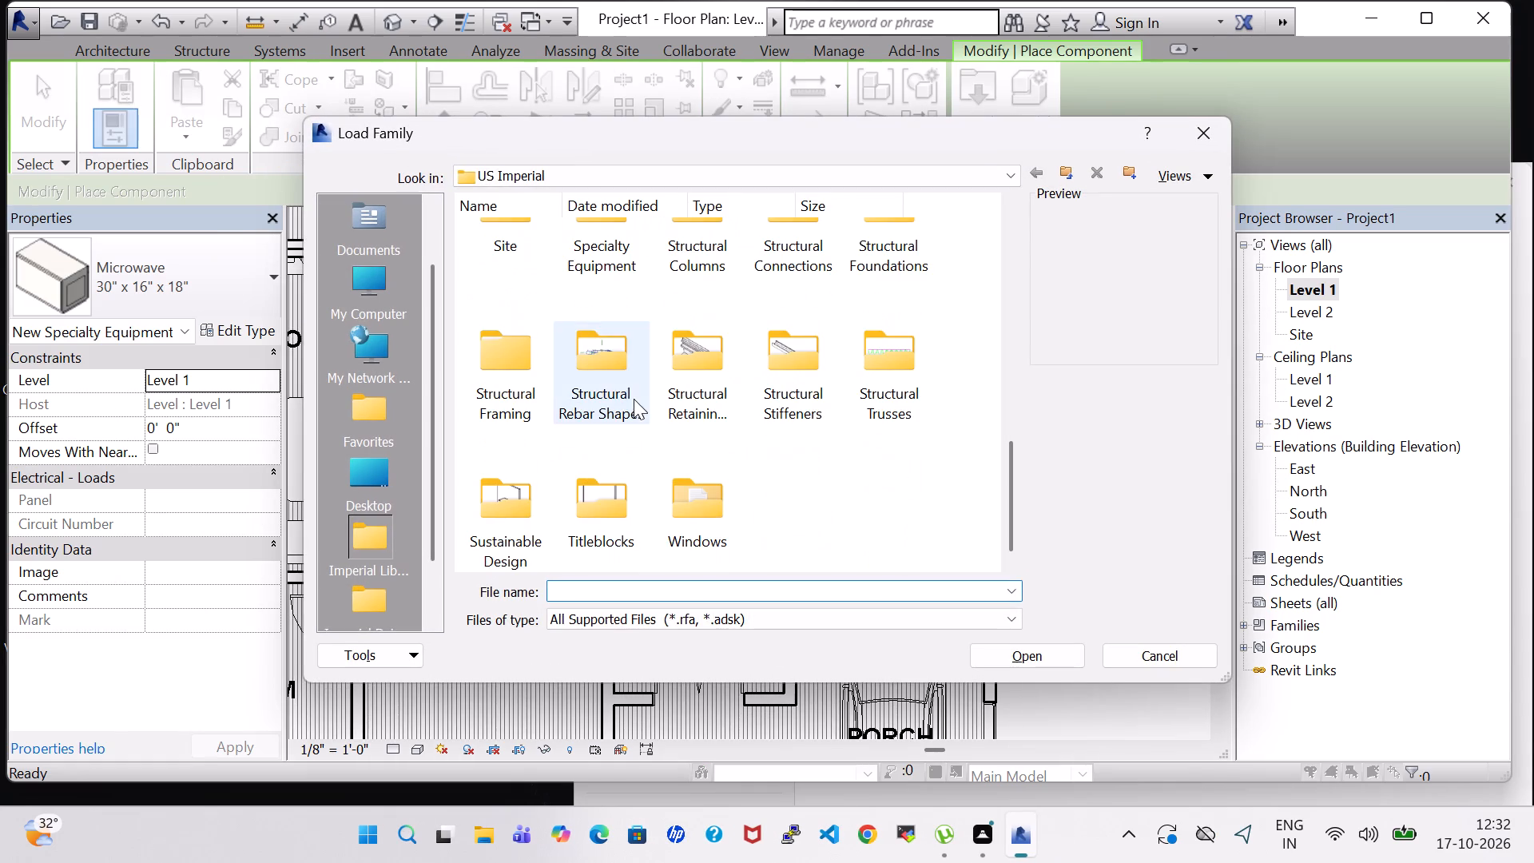
double_click(583, 247)
double_click(600, 285)
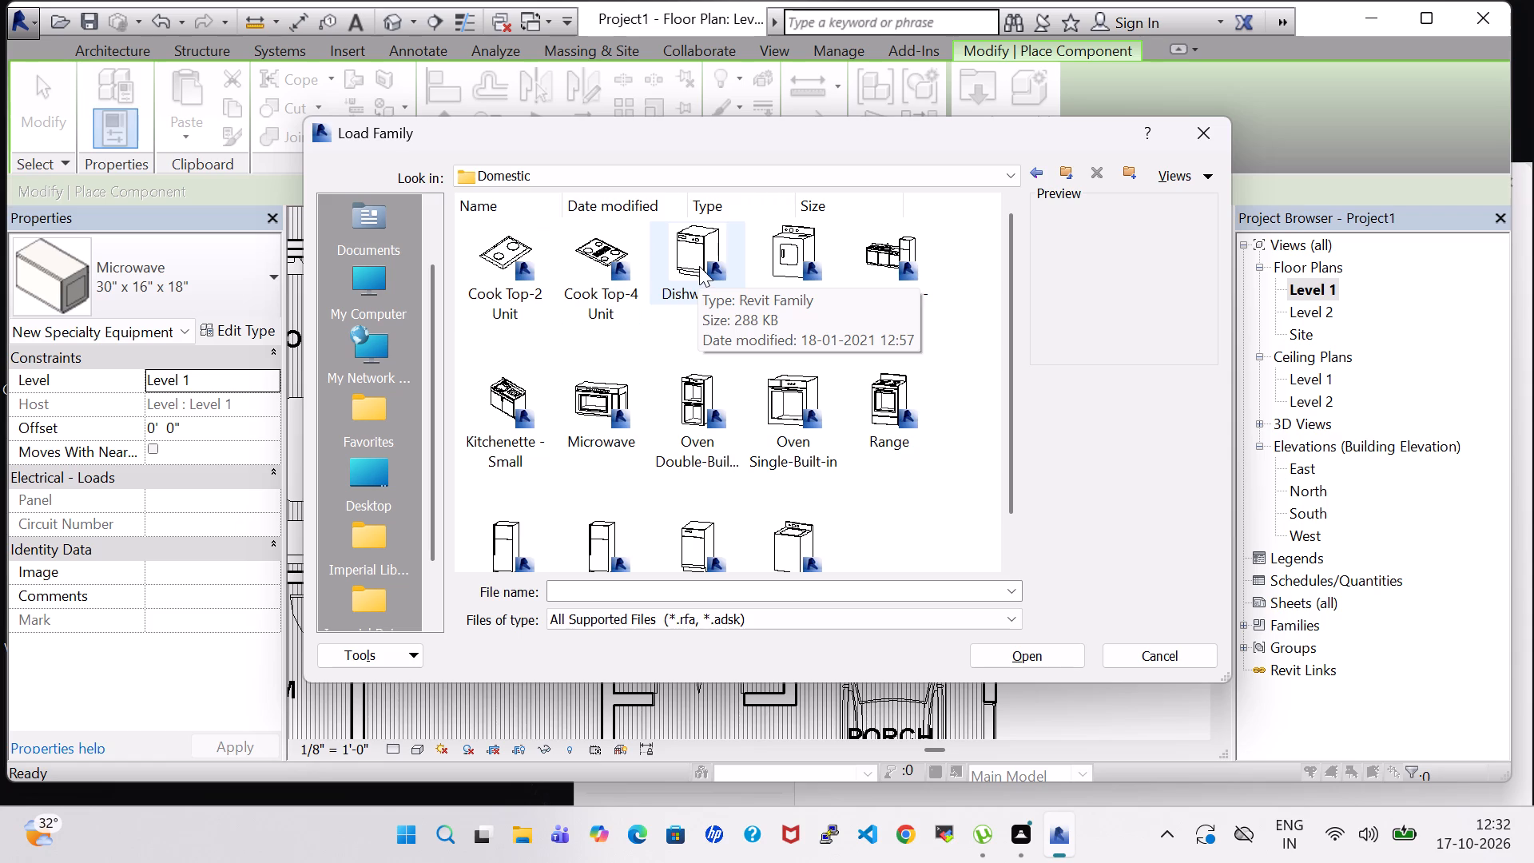
click(705, 523)
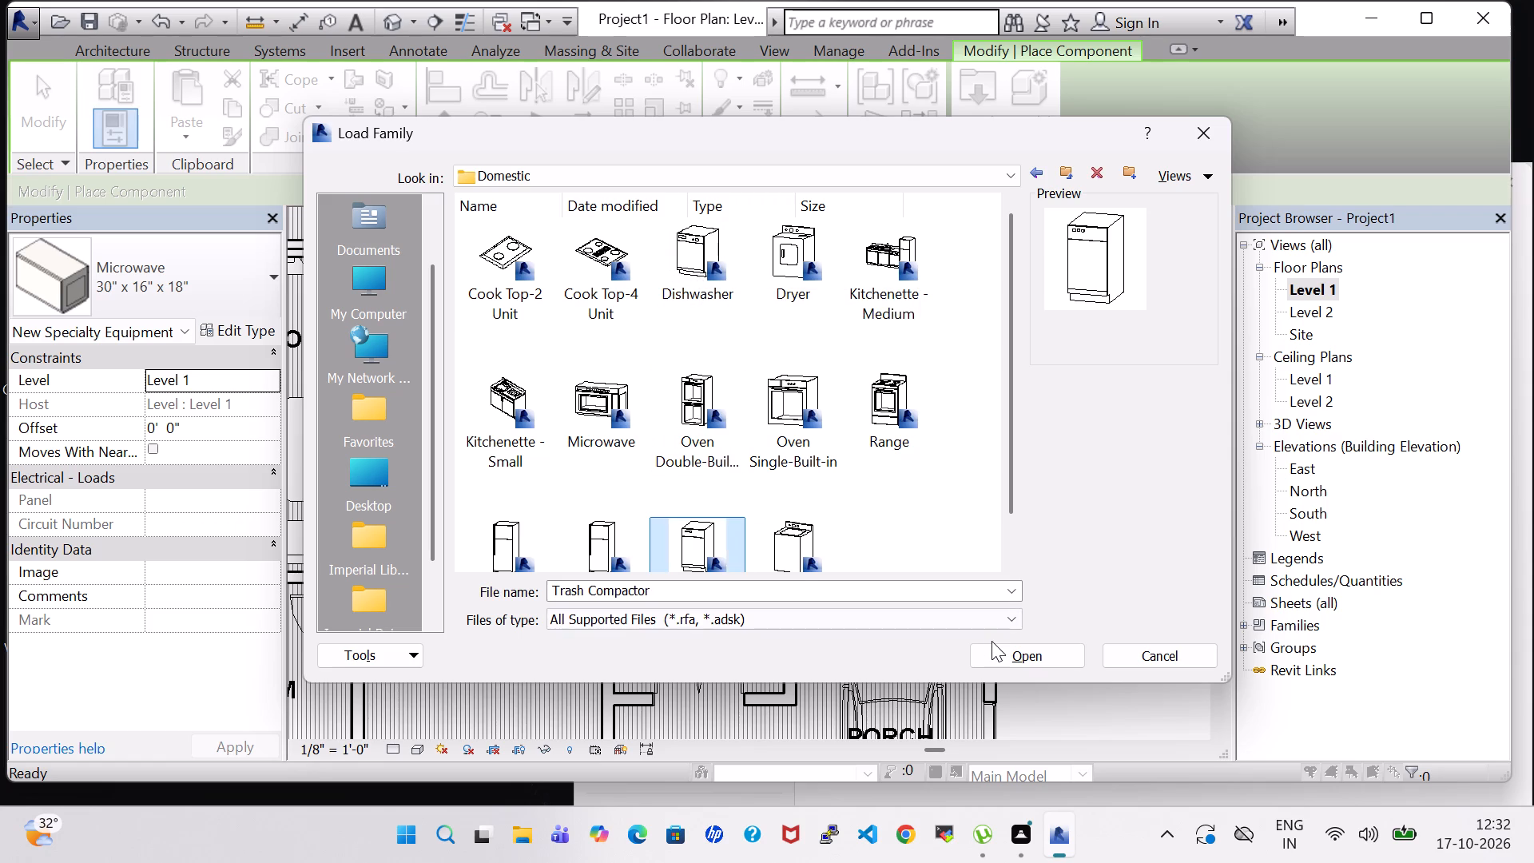
click(1017, 652)
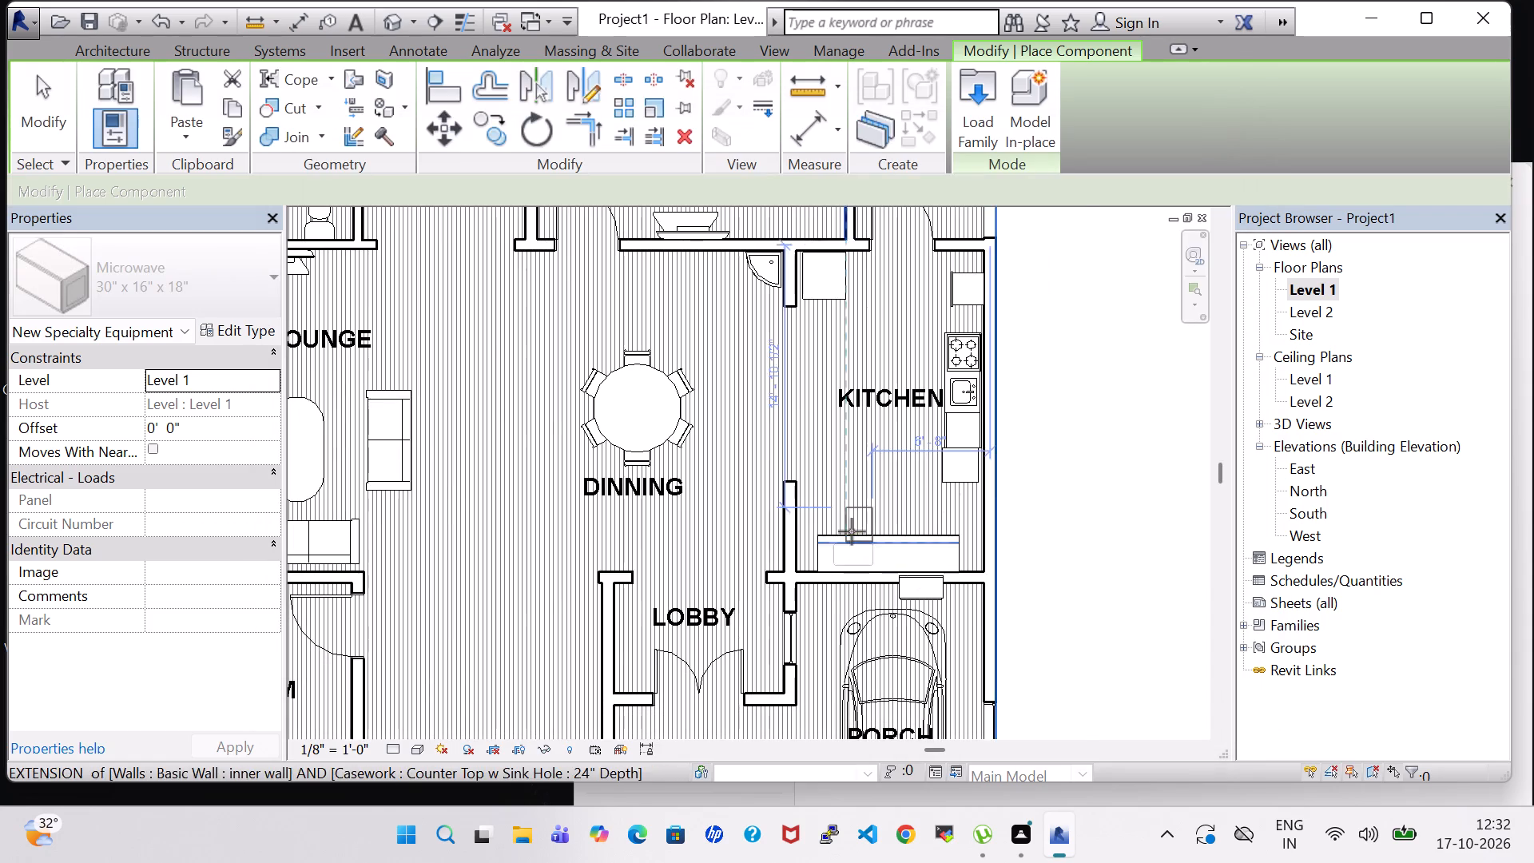
Rotate the 18" x 24" x 34 1/2" trash compactor and place it against the kitchen–dining partition, near the sink-hole countertop.
scroll(852, 531, up, 4)
key(space)
key(space)
click(788, 491)
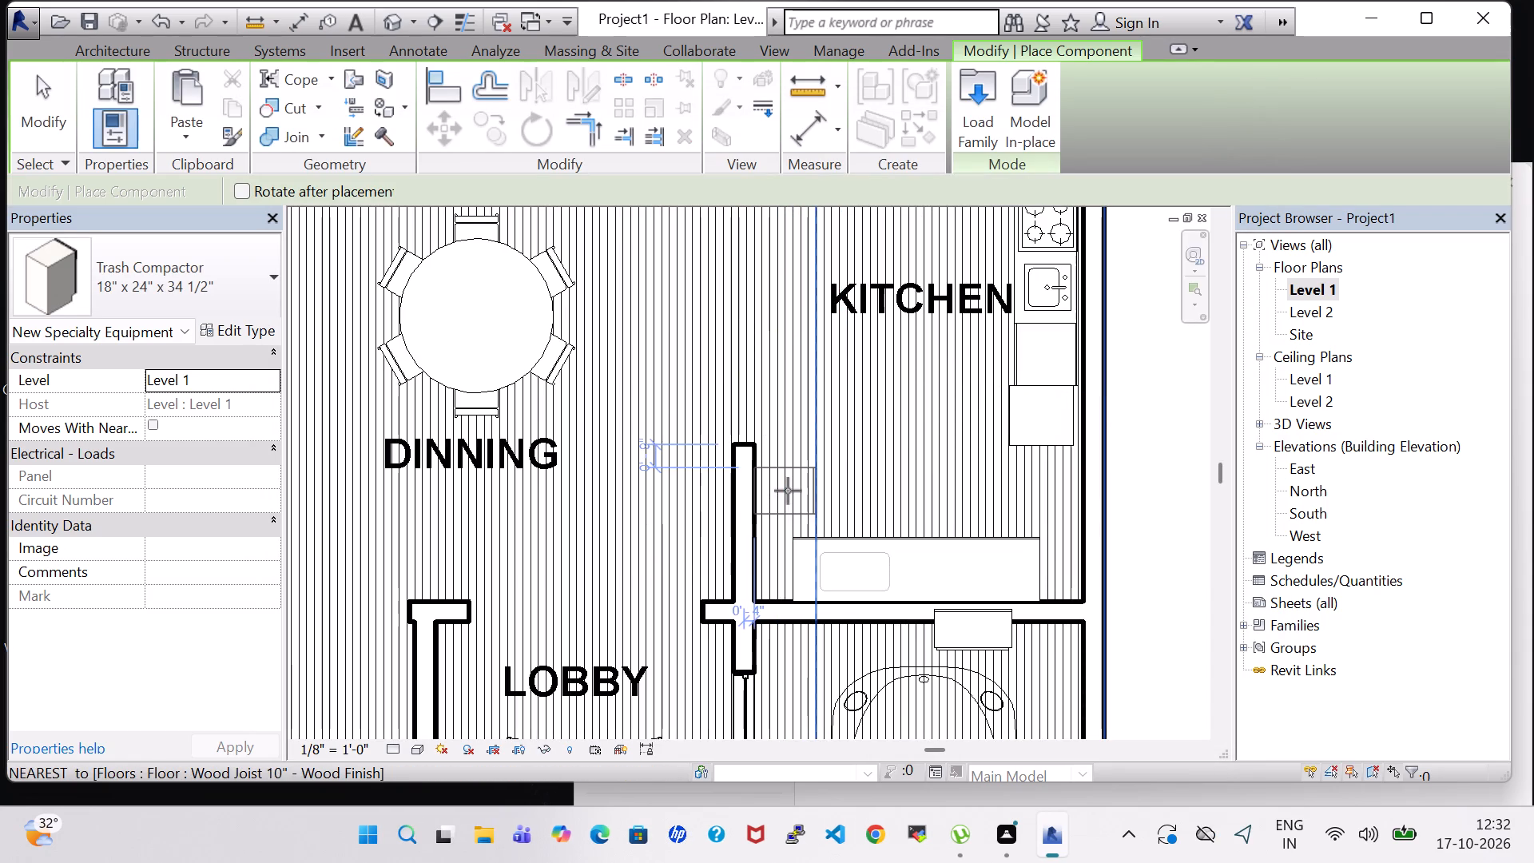
scroll(847, 466, down, 4)
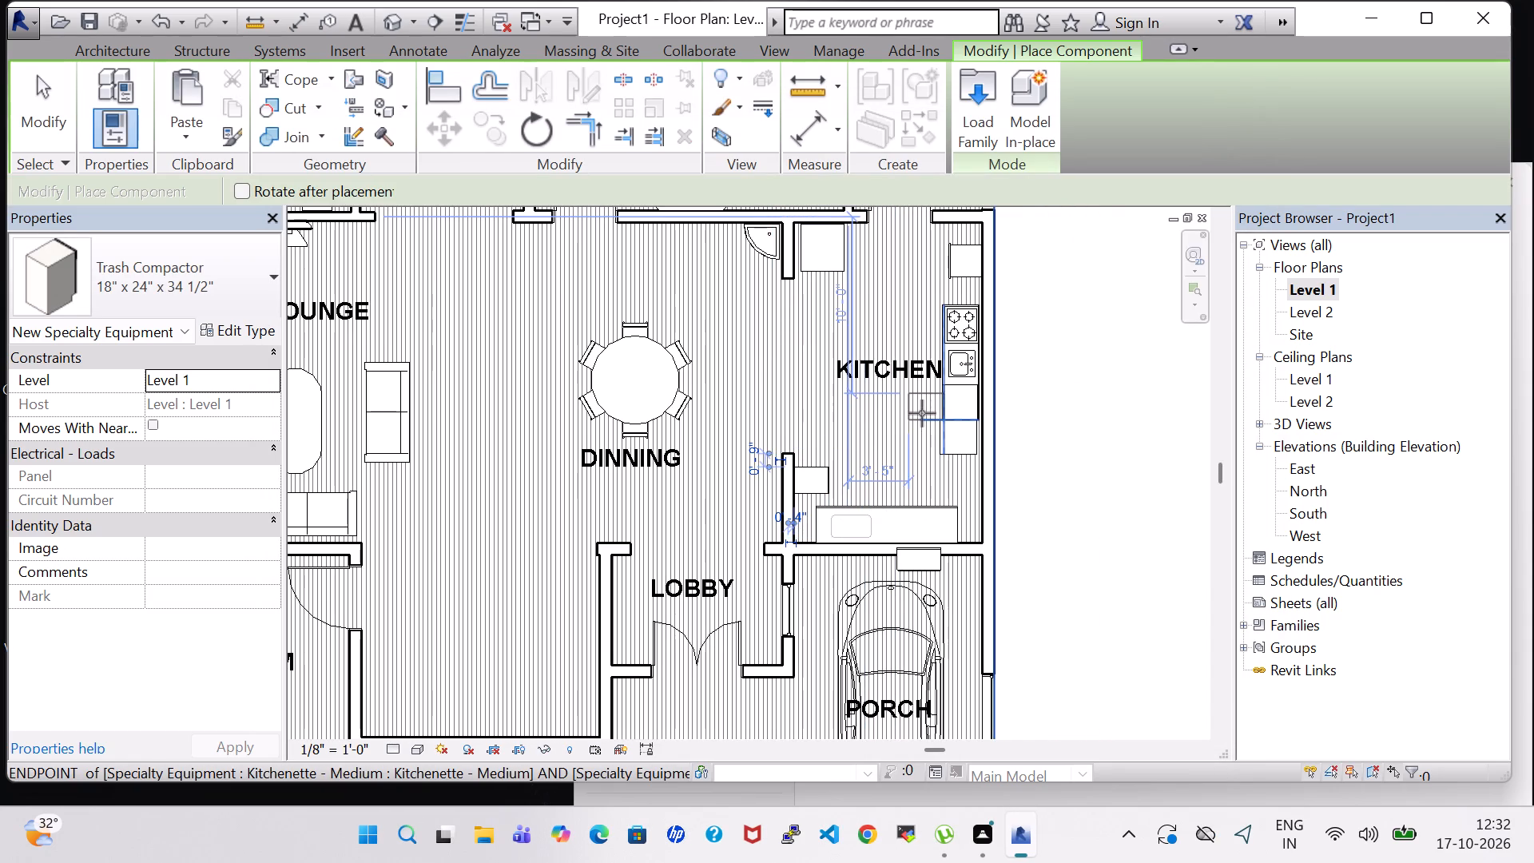
key(Escape)
key(Escape)
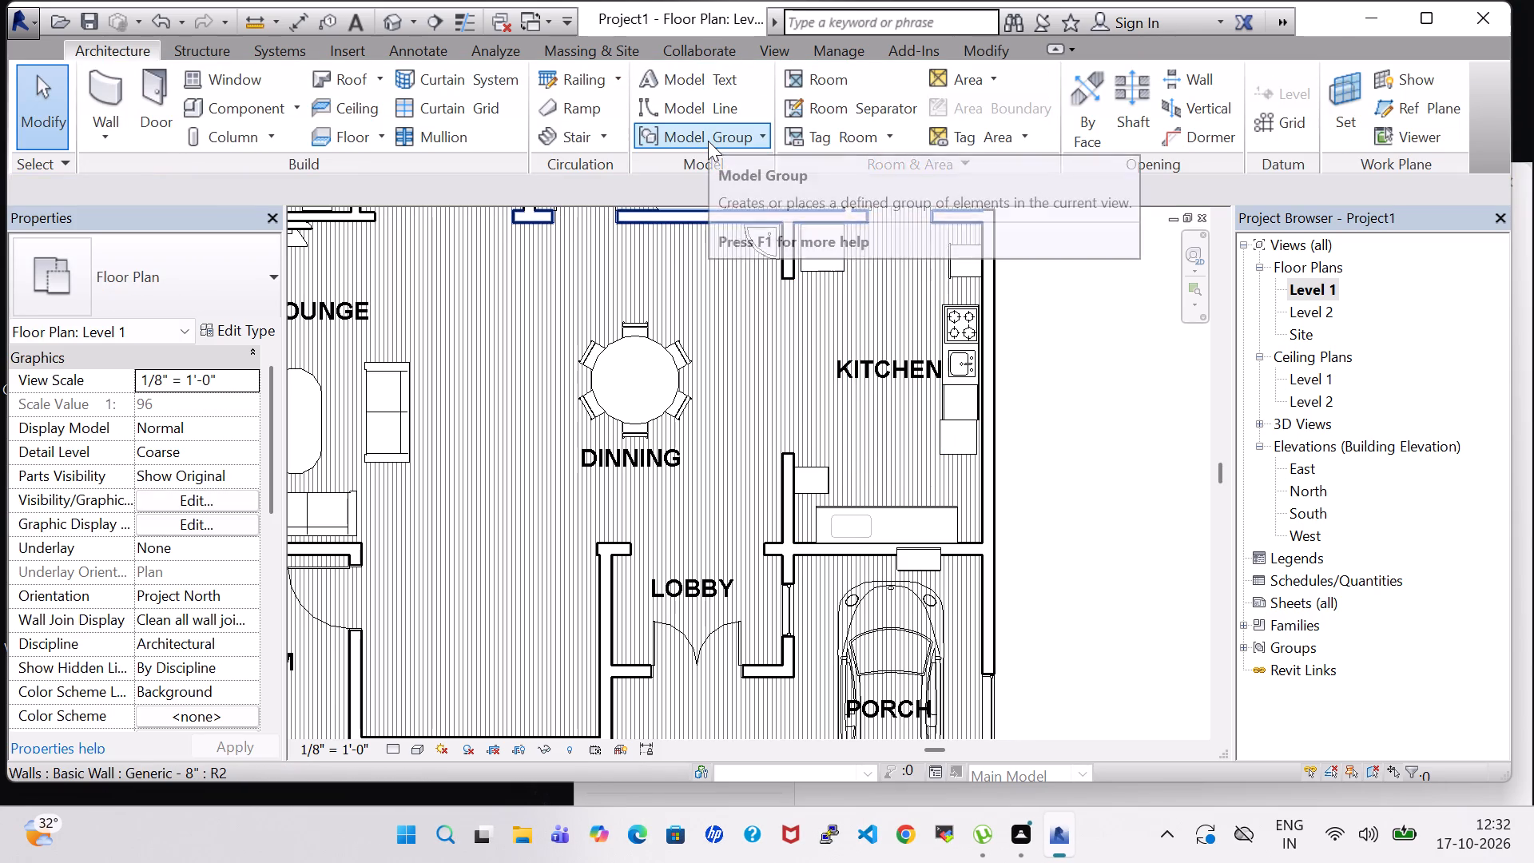
Inspect the placed trash compactor and the kitchen and dining layout from several angles in the 3D view.
click(388, 20)
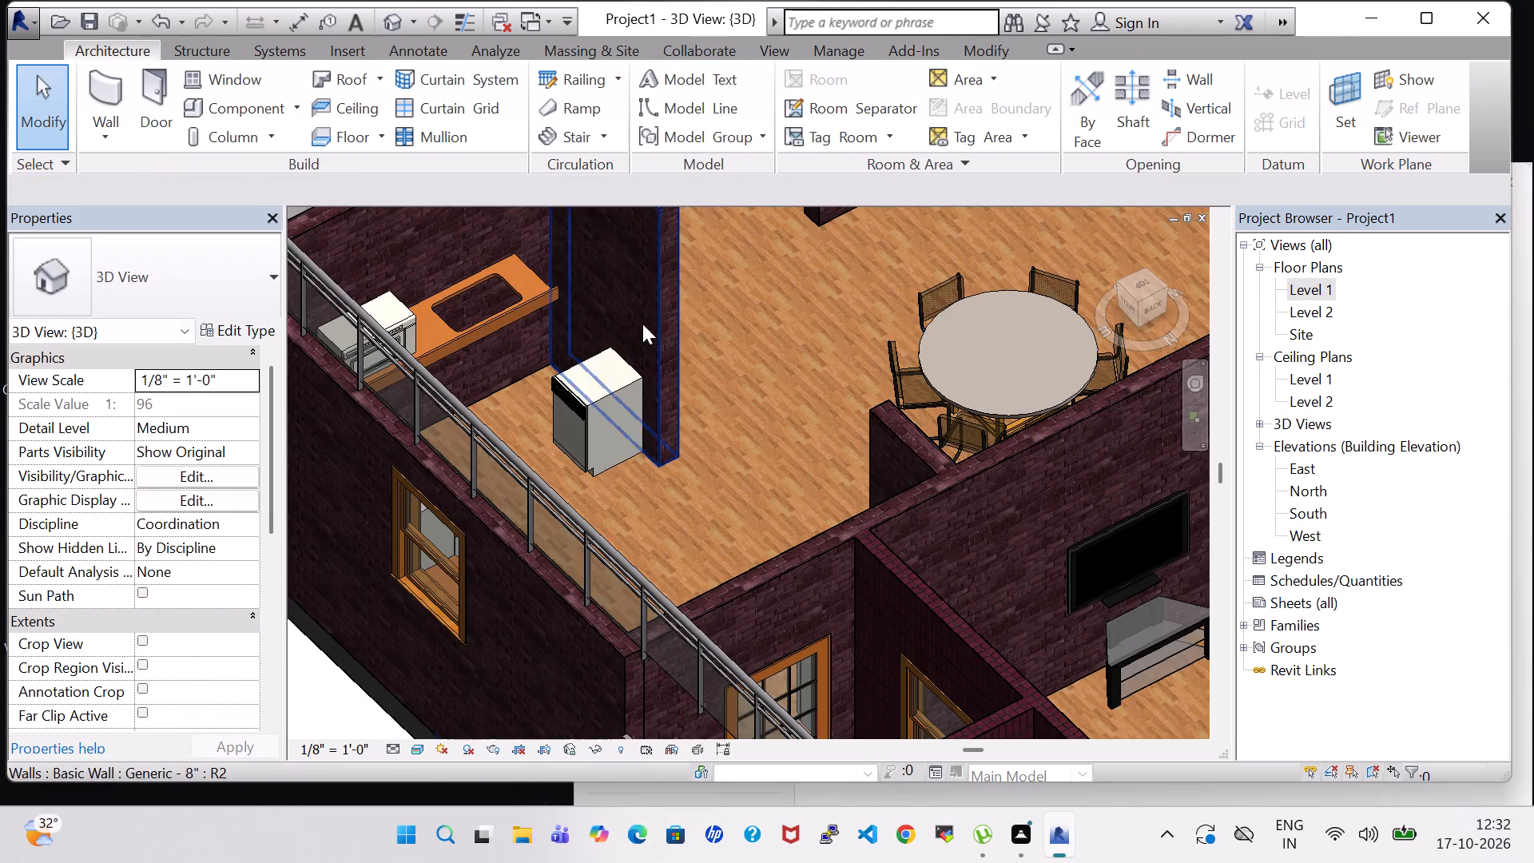
scroll(695, 366, down, 3)
shift+middle_drag(712, 373, 629, 367)
scroll(692, 360, down, 2)
shift+middle_drag(865, 319, 783, 316)
middle_drag(904, 338, 718, 345)
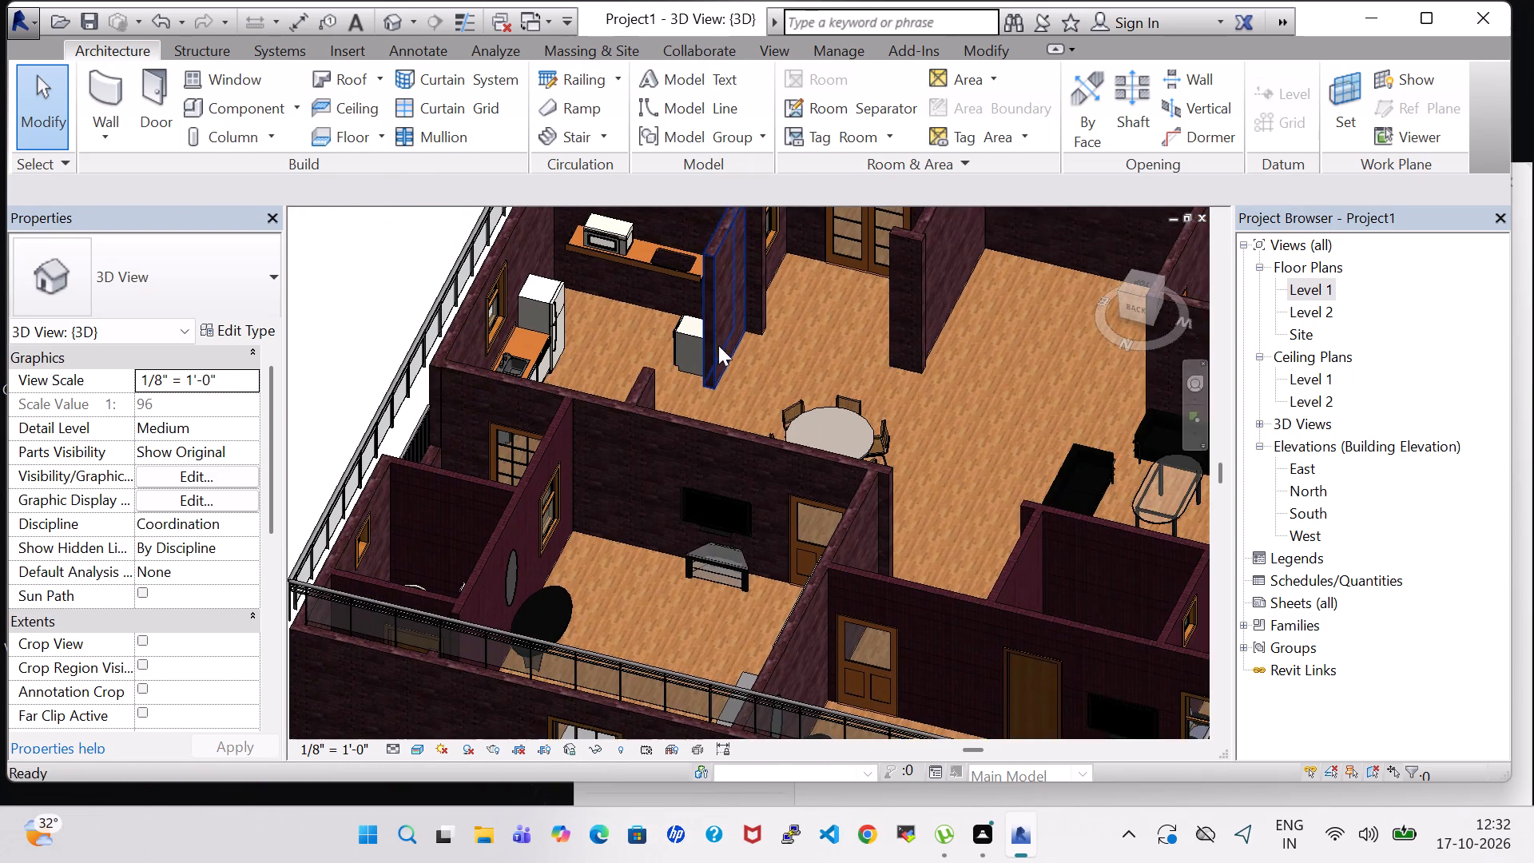
shift+middle_drag(841, 344, 547, 400)
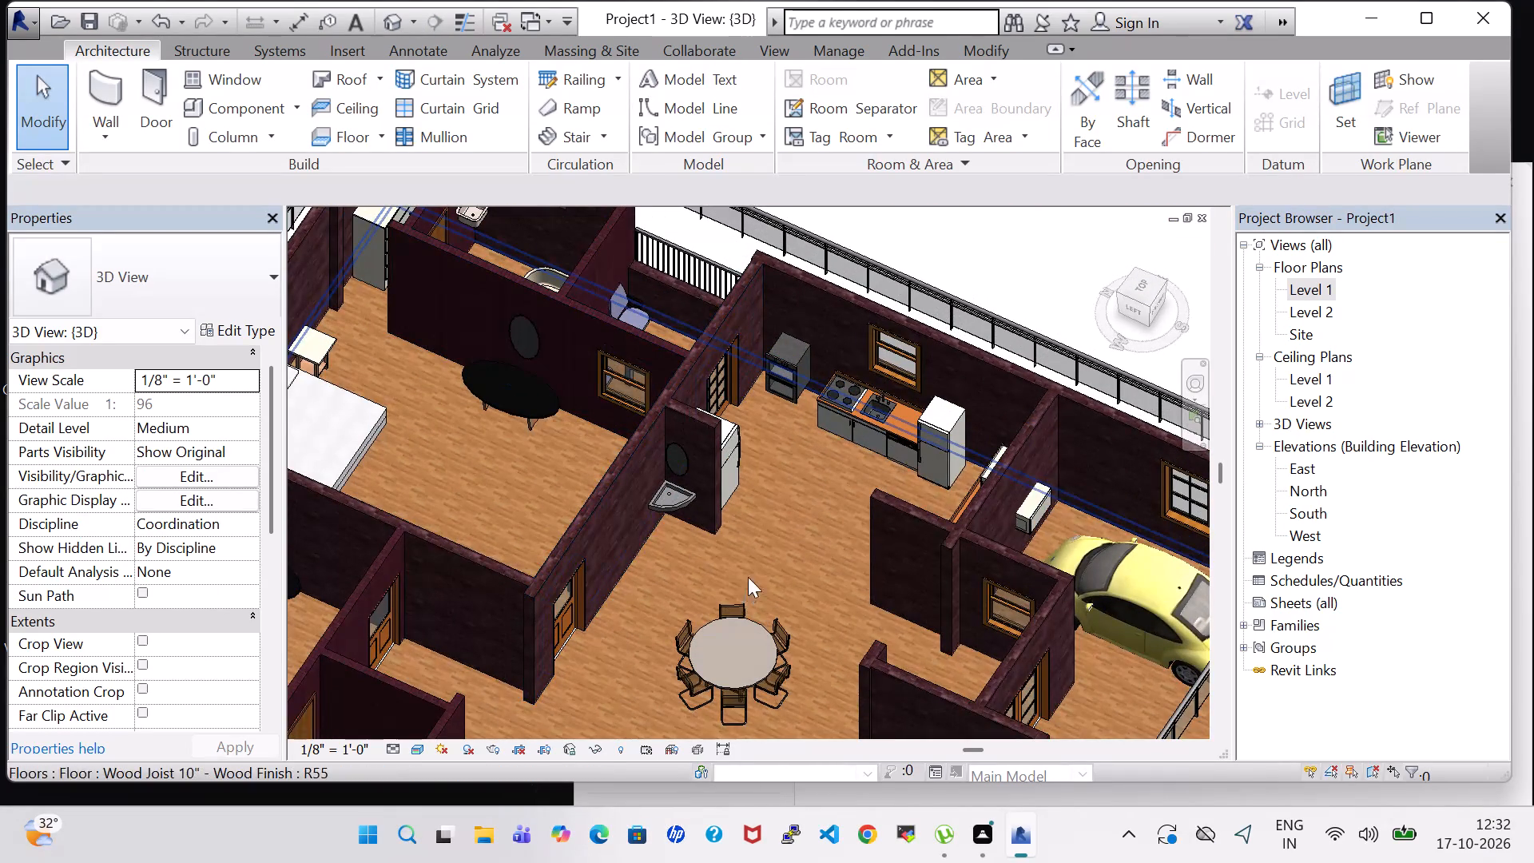
shift+middle_drag(748, 575, 786, 583)
shift+middle_drag(809, 531, 847, 547)
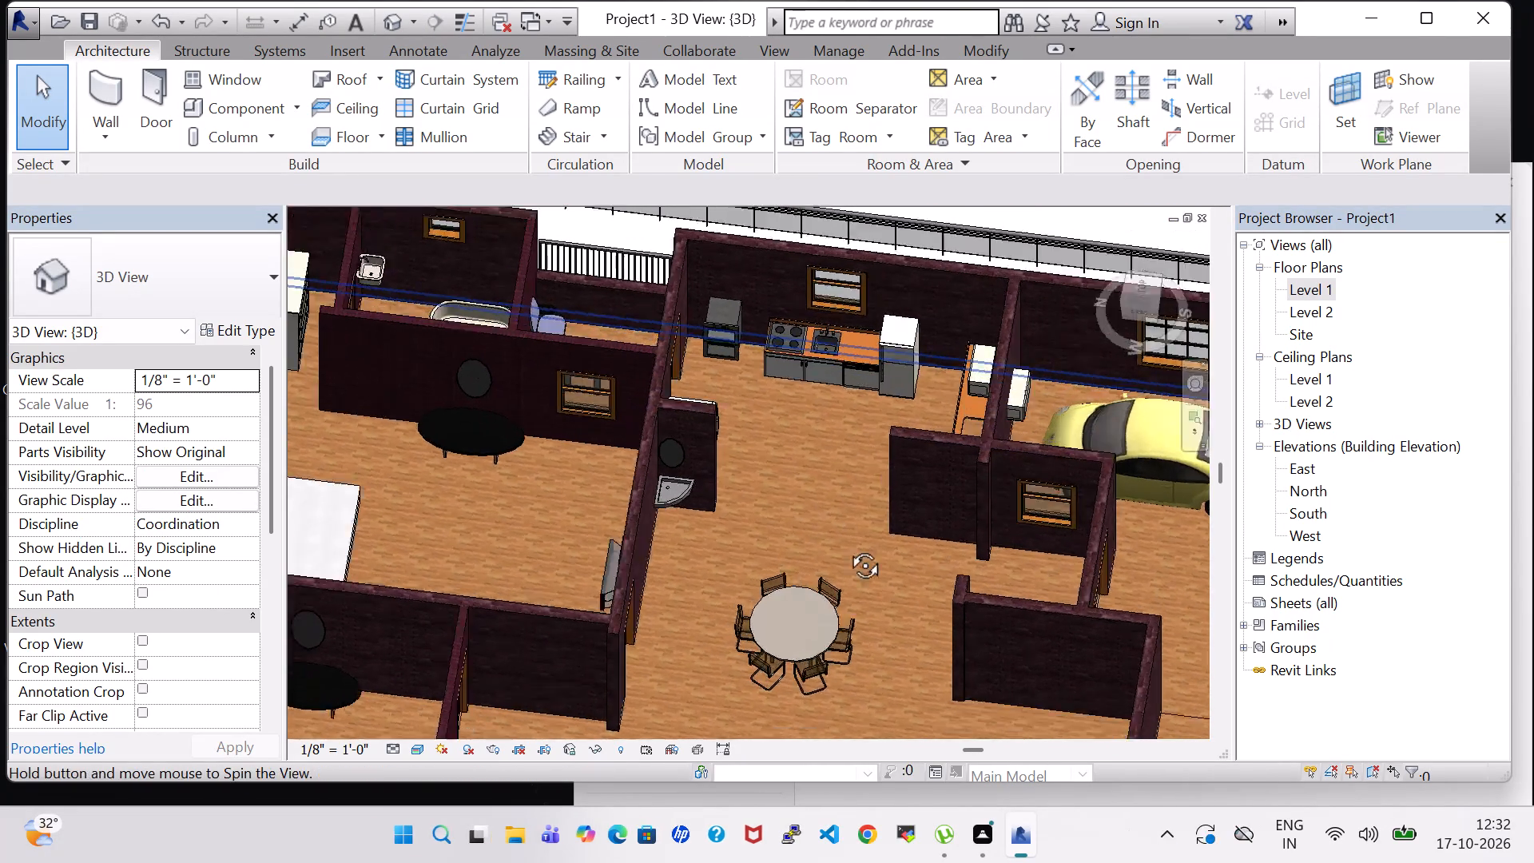
Inspect the kitchen, dining area, lounge and bedrooms from several angles in the 3D view.
shift+middle_drag(847, 547, 1002, 487)
shift+middle_drag(990, 488, 1120, 391)
shift+middle_drag(958, 360, 976, 385)
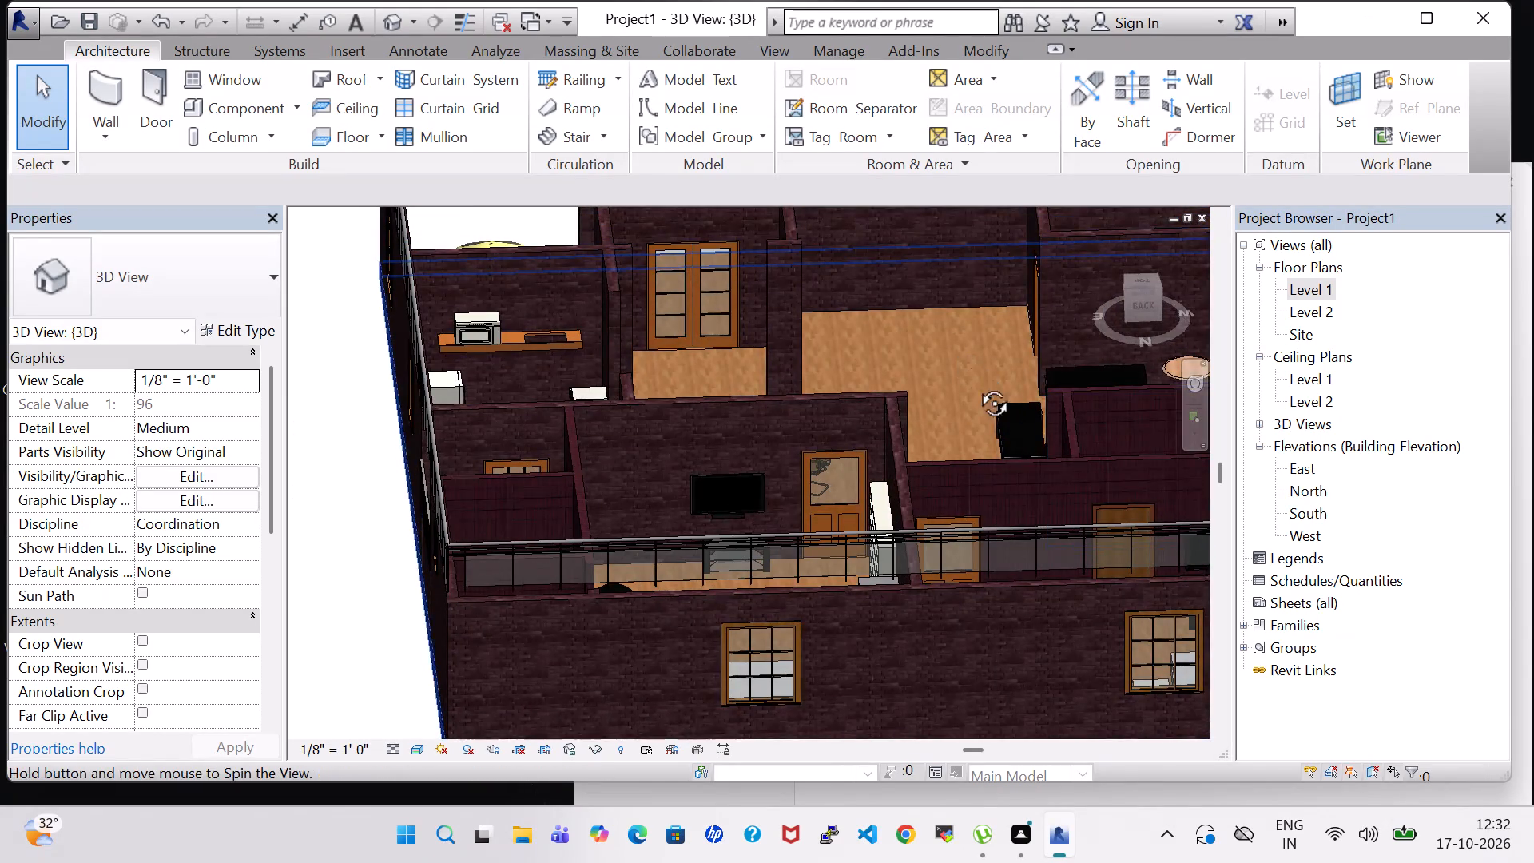
shift+middle_drag(976, 385, 1077, 424)
shift+middle_drag(672, 298, 730, 326)
middle_drag(622, 307, 699, 494)
shift+middle_drag(679, 469, 778, 474)
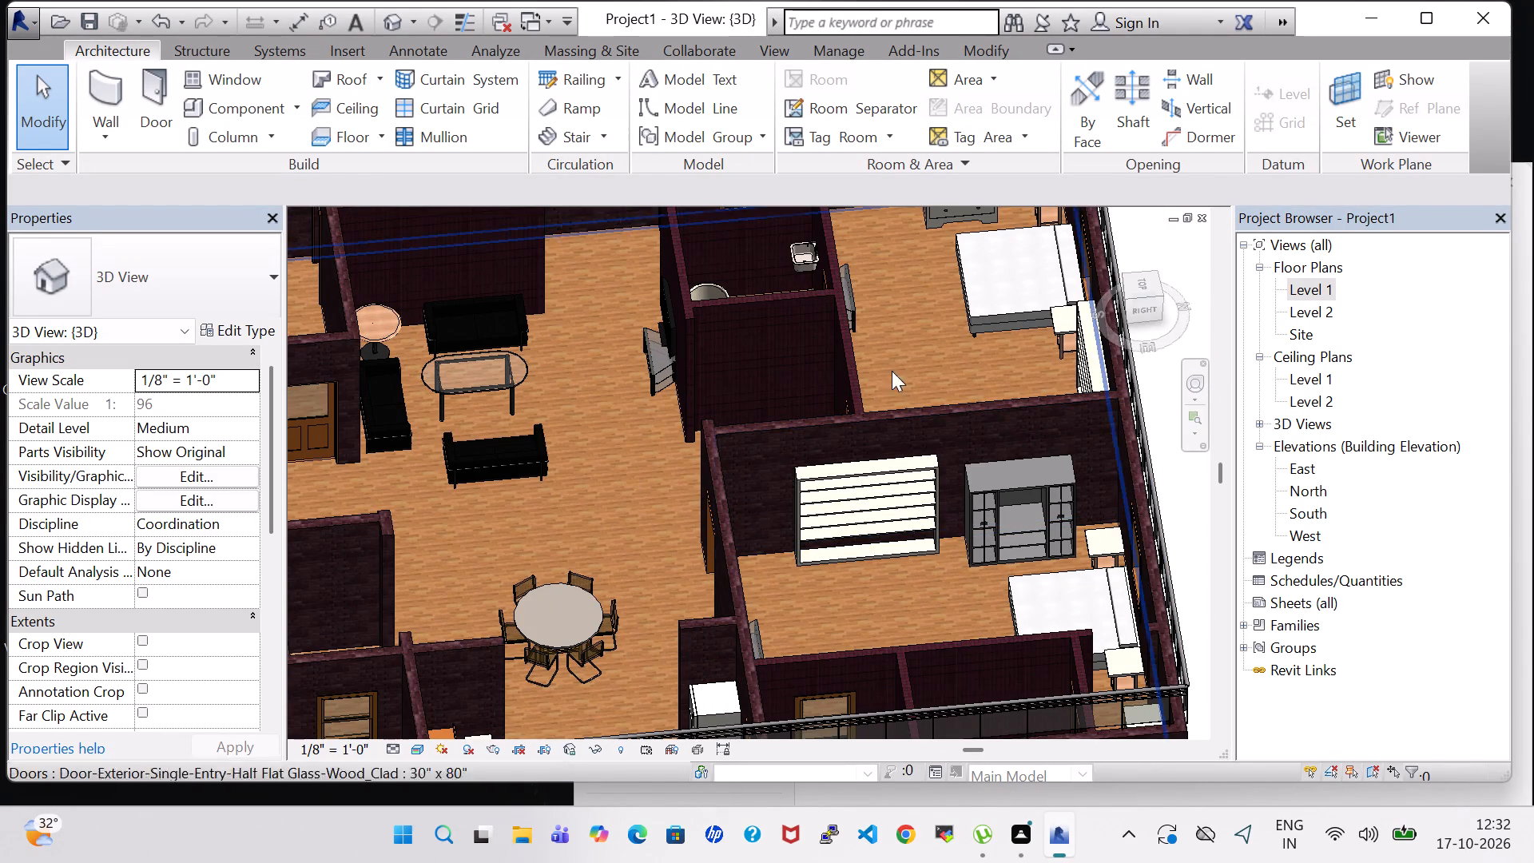
From the Level 1 plan, load the Park Bench family from the Site Accessories folder of the US Imperial library.
double_click(1307, 285)
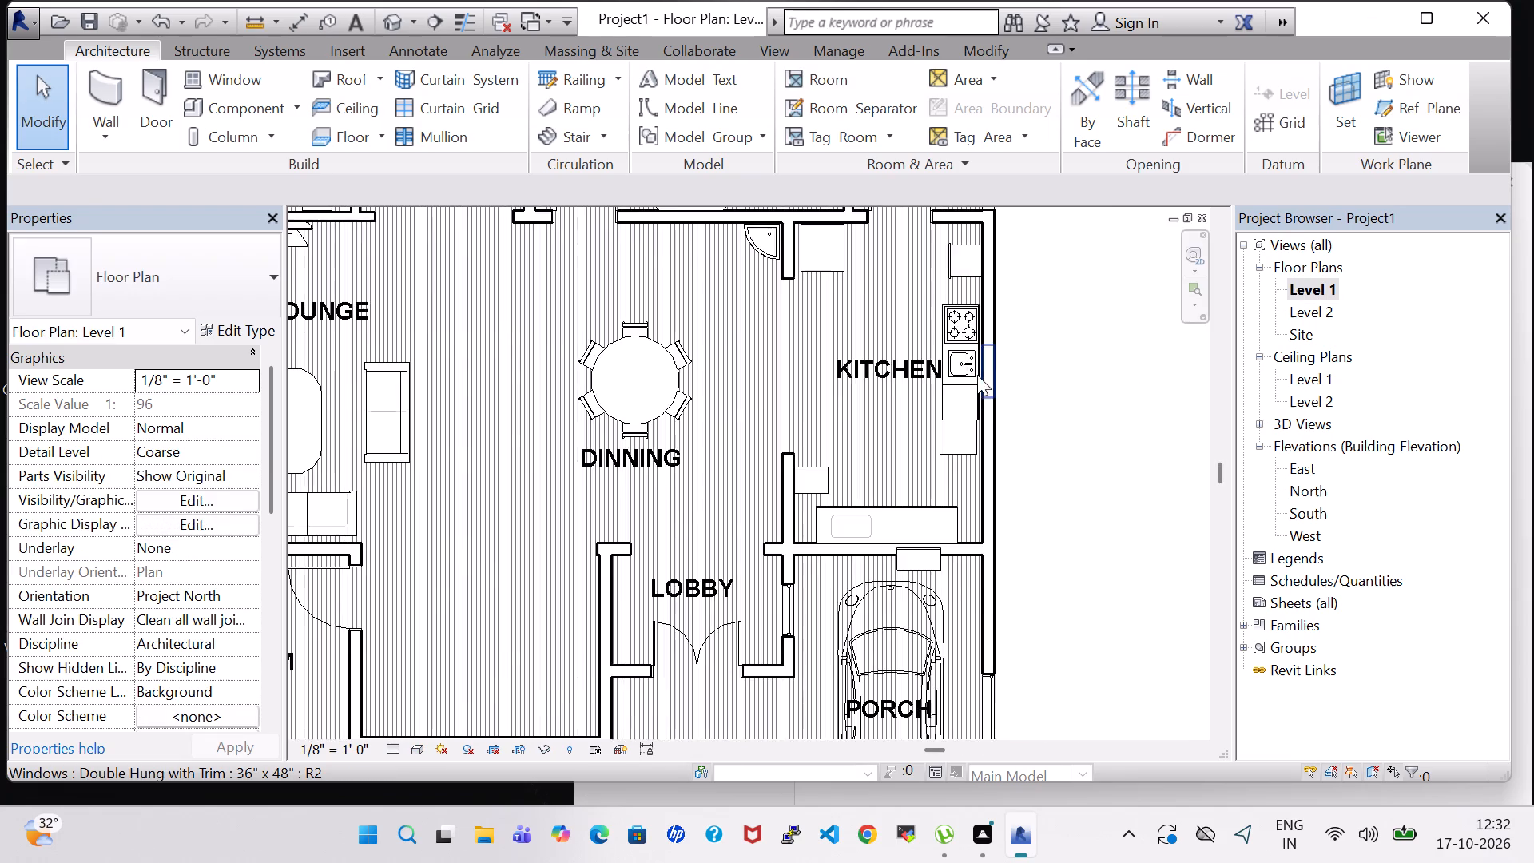
scroll(977, 375, down, 4)
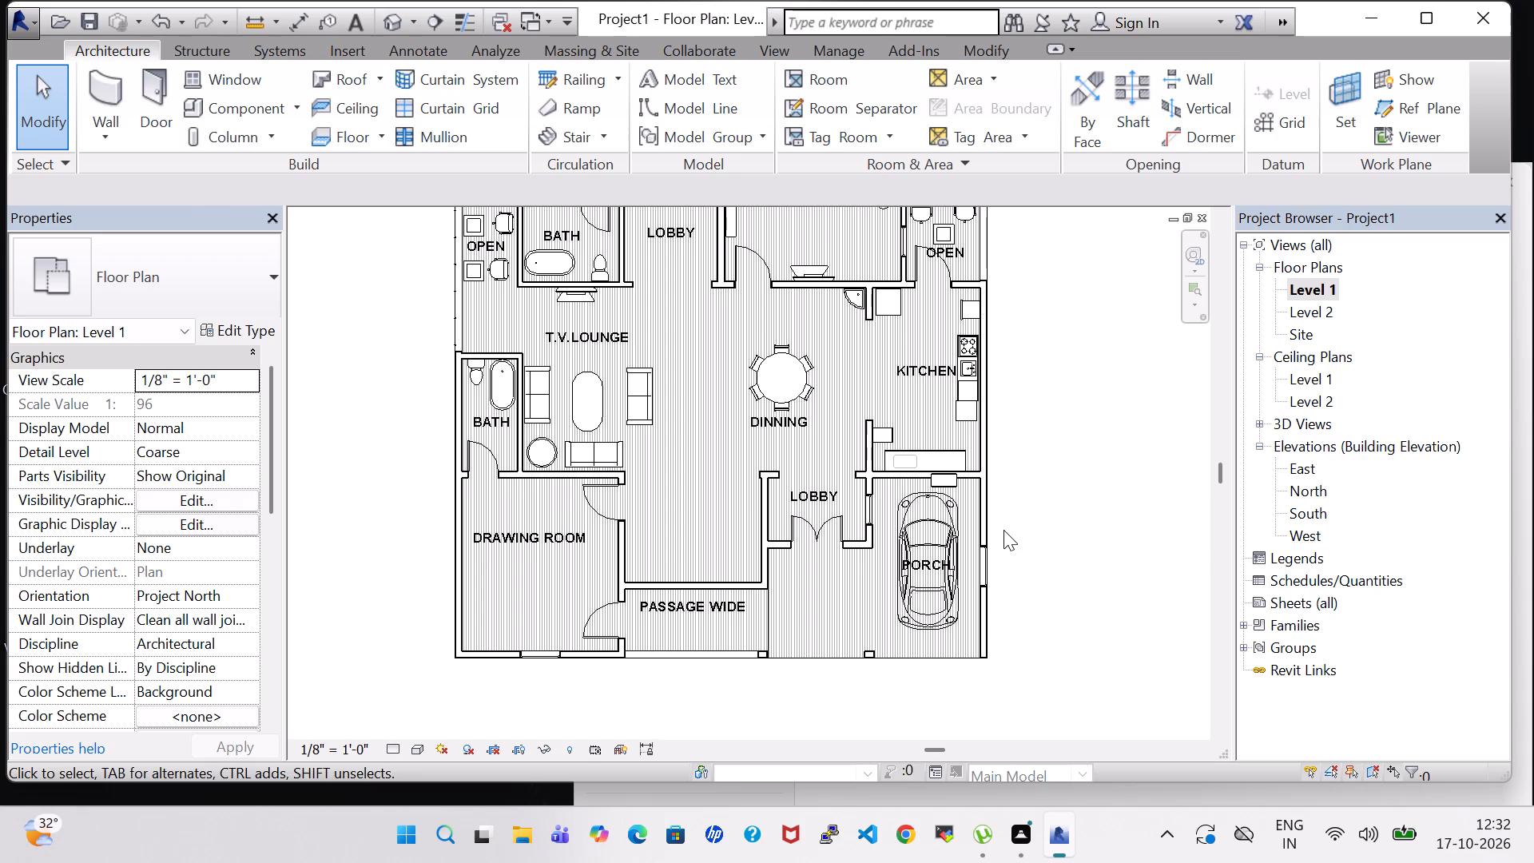
click(225, 117)
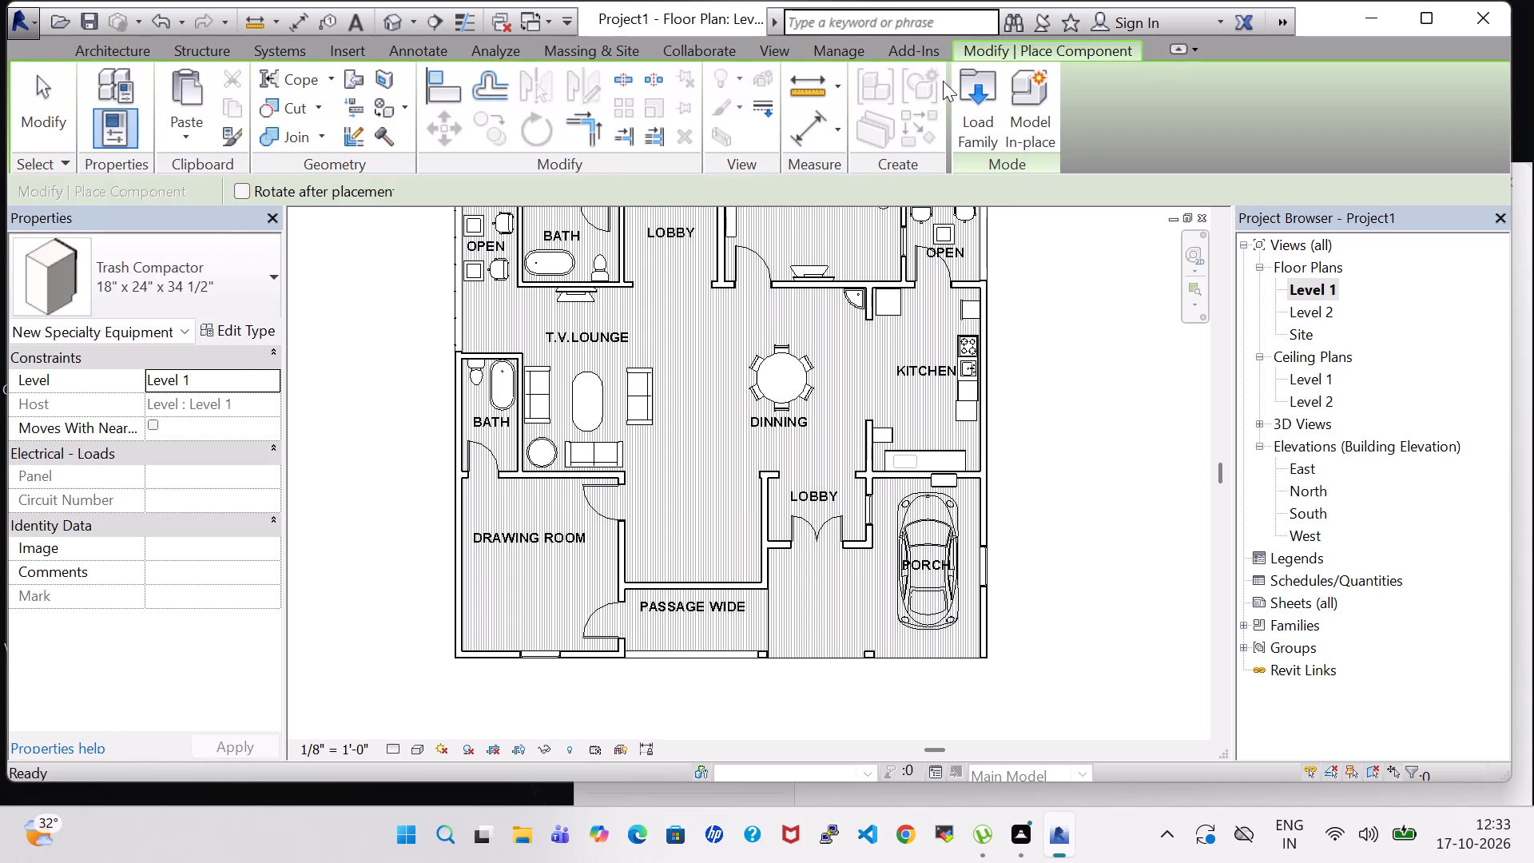
click(971, 95)
scroll(669, 456, down, 1)
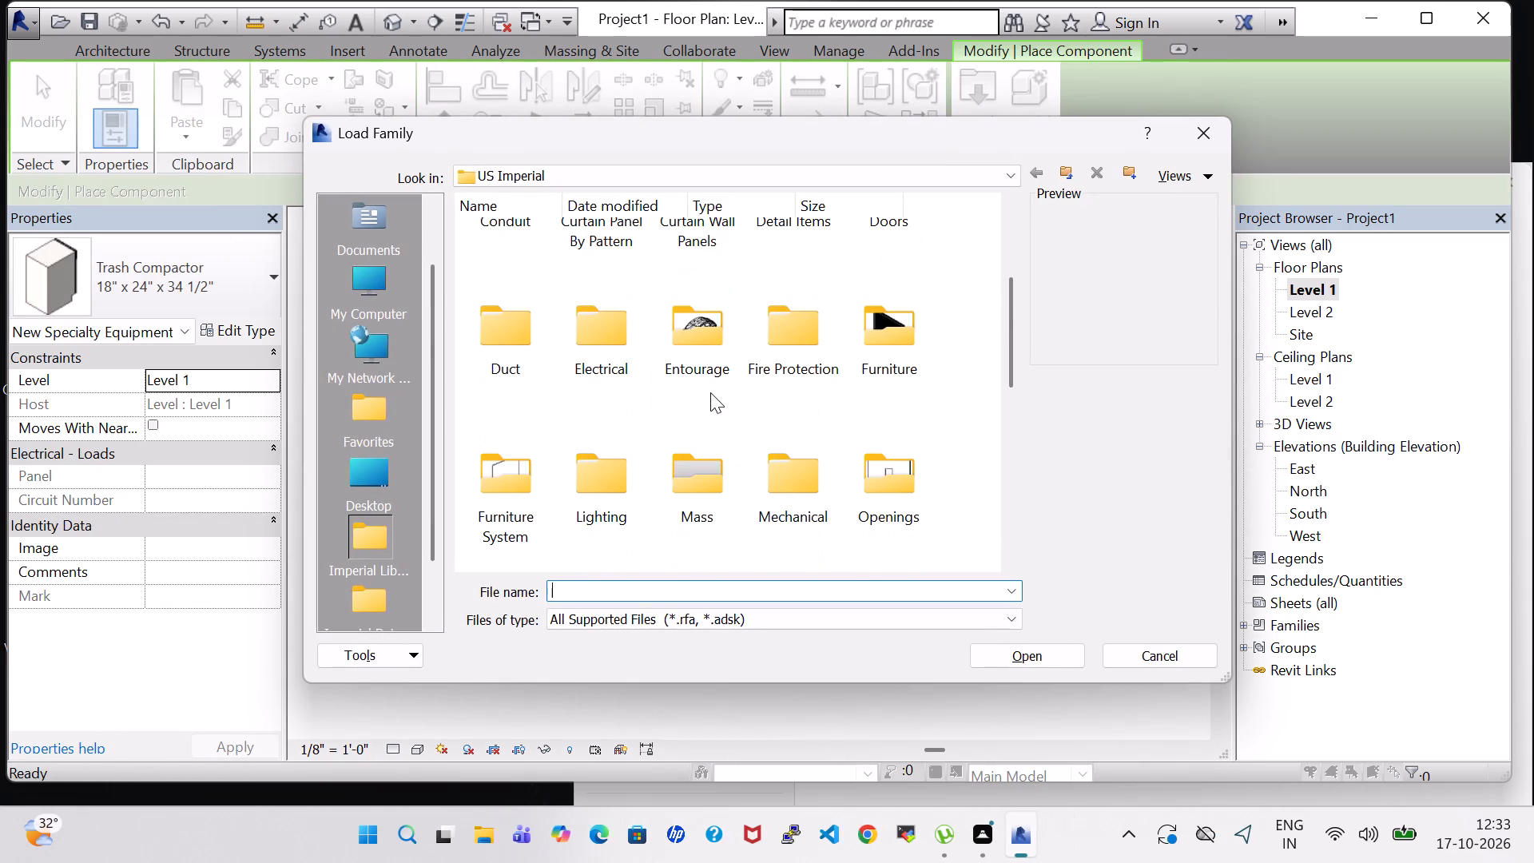
scroll(674, 395, down, 1)
scroll(535, 378, down, 1)
double_click(507, 324)
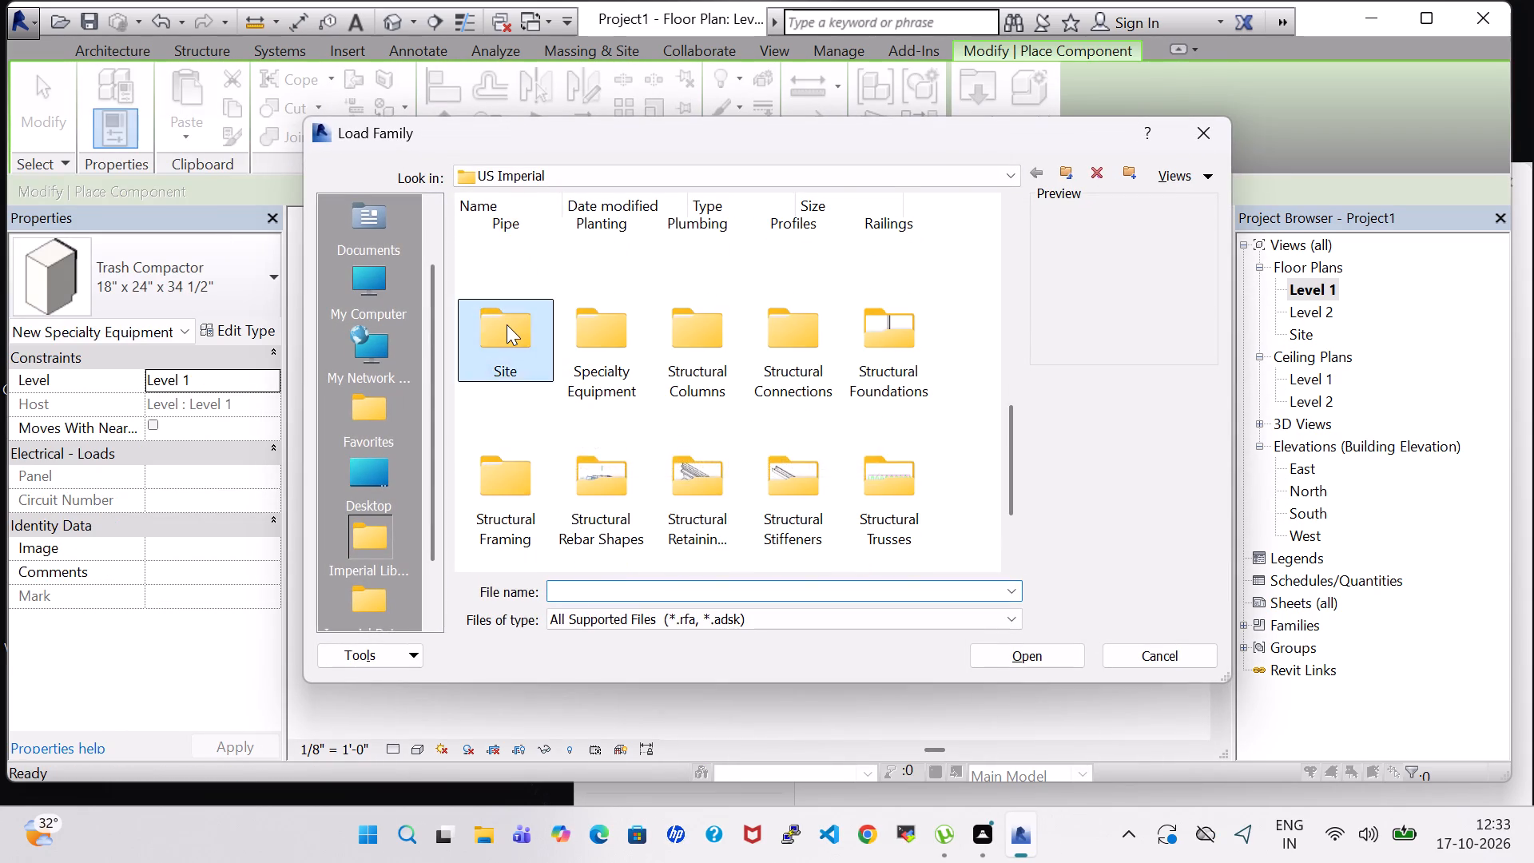
double_click(484, 272)
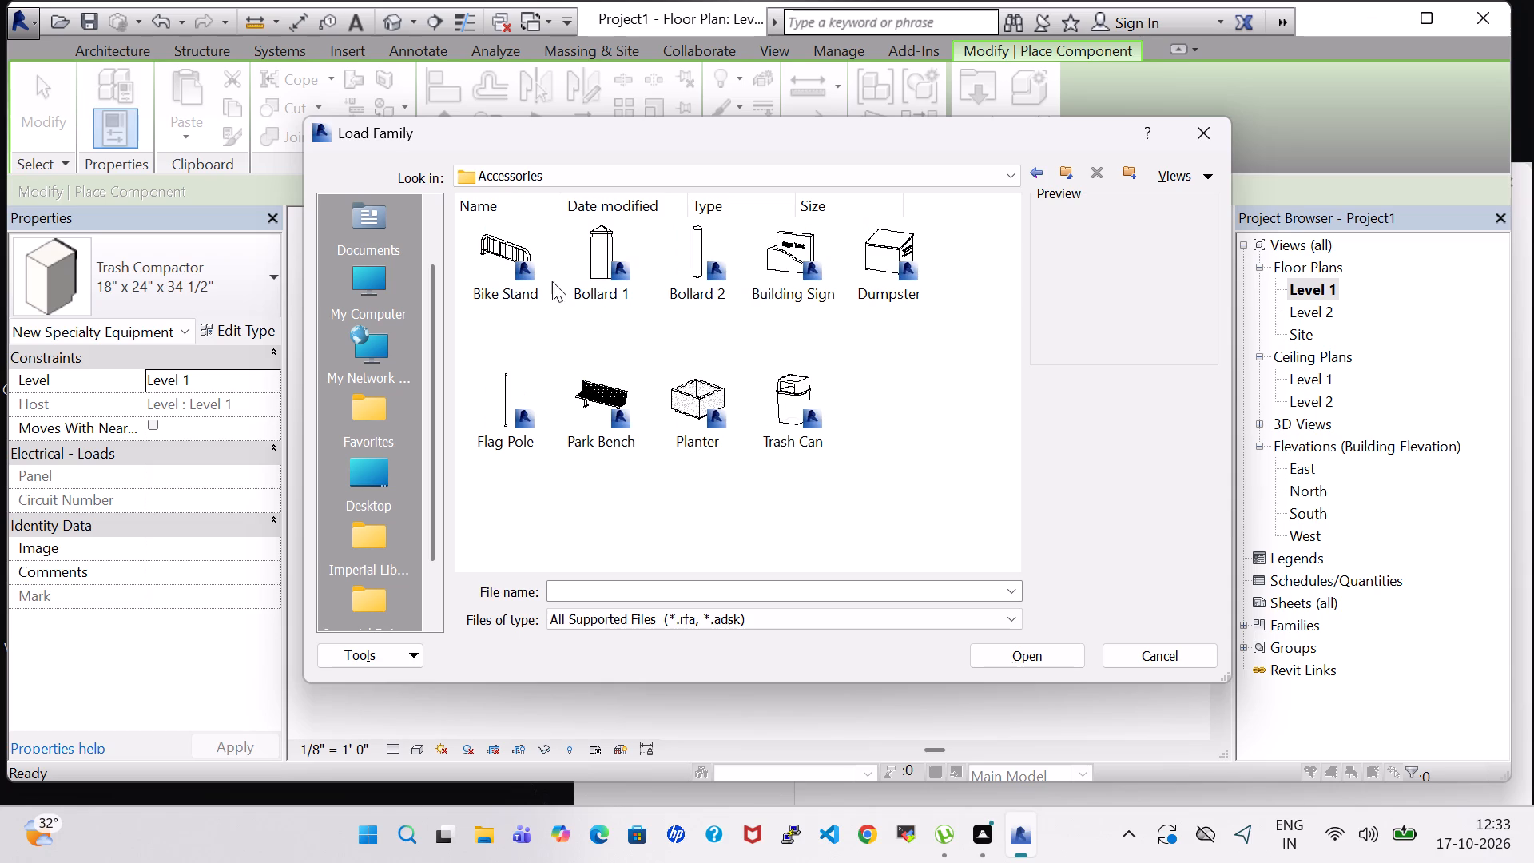
click(602, 389)
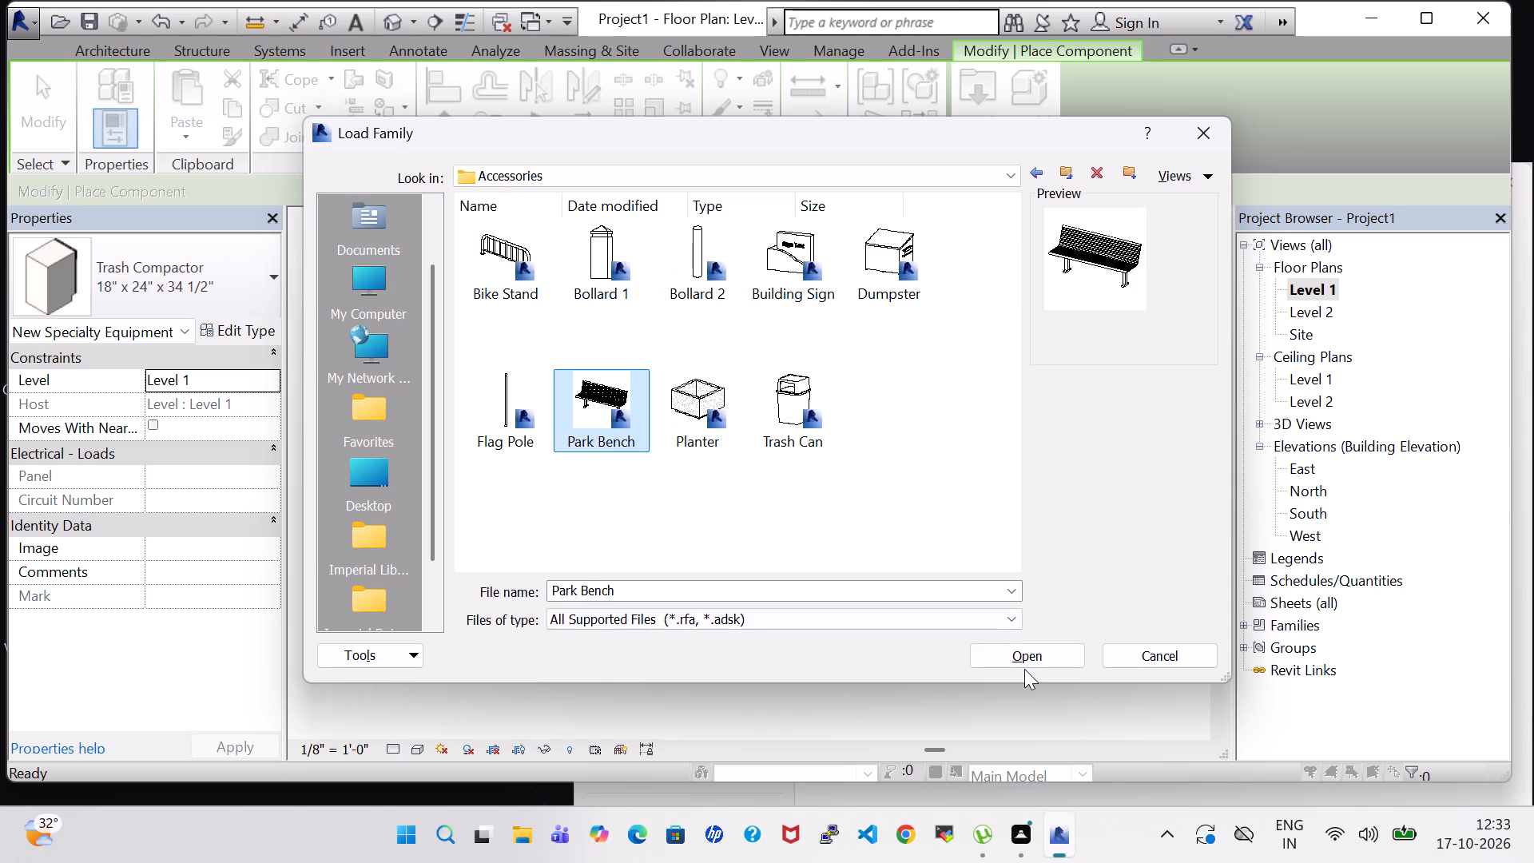
click(1024, 661)
Place one 72" park bench in the Passage Wide area, along the wall above the room label.
scroll(666, 570, up, 7)
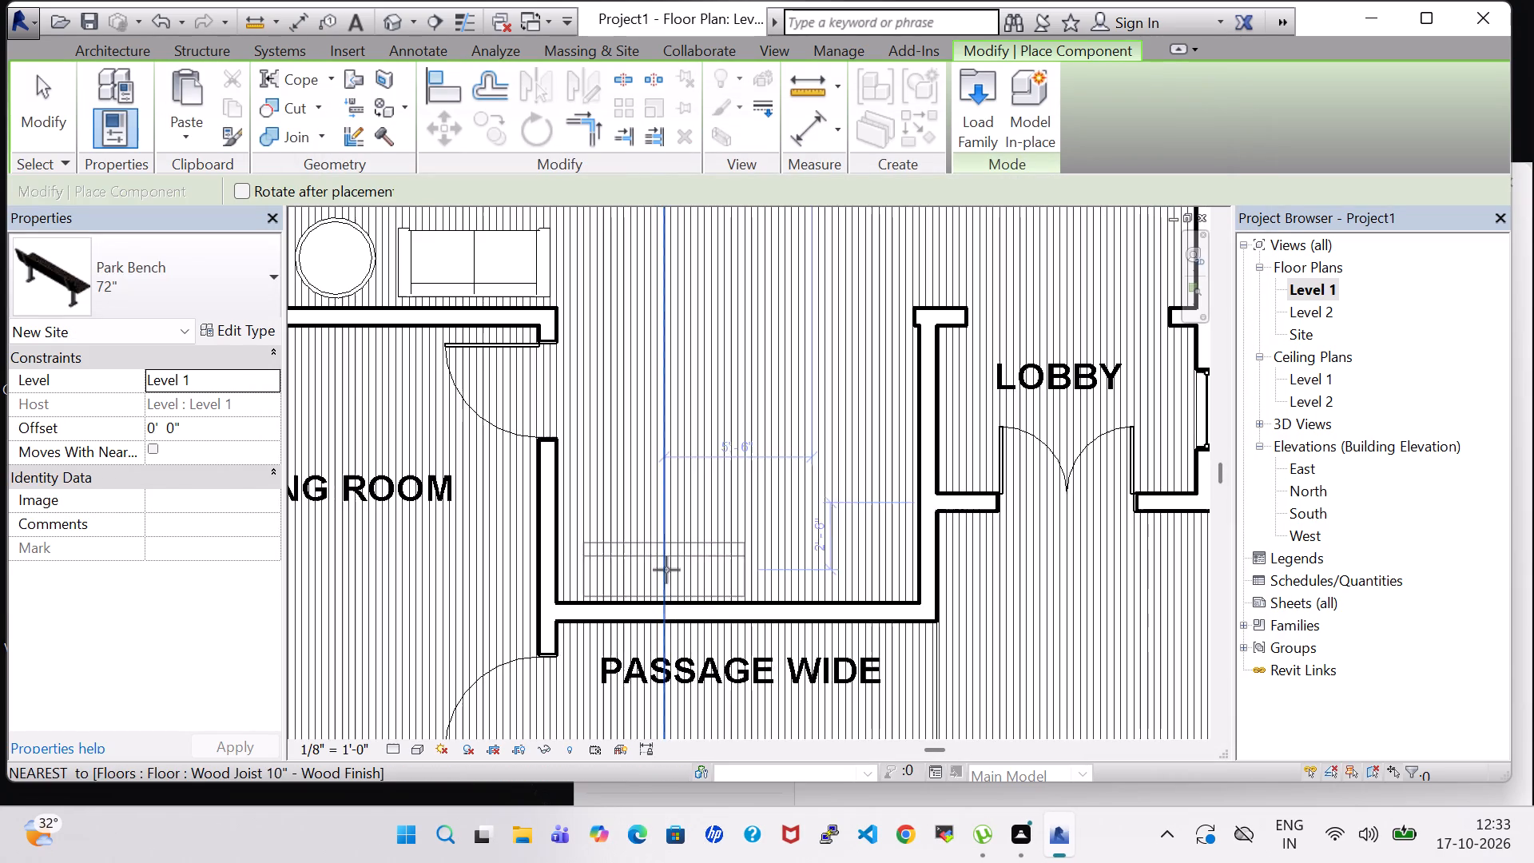
click(722, 648)
scroll(722, 648, down, 3)
key(Escape)
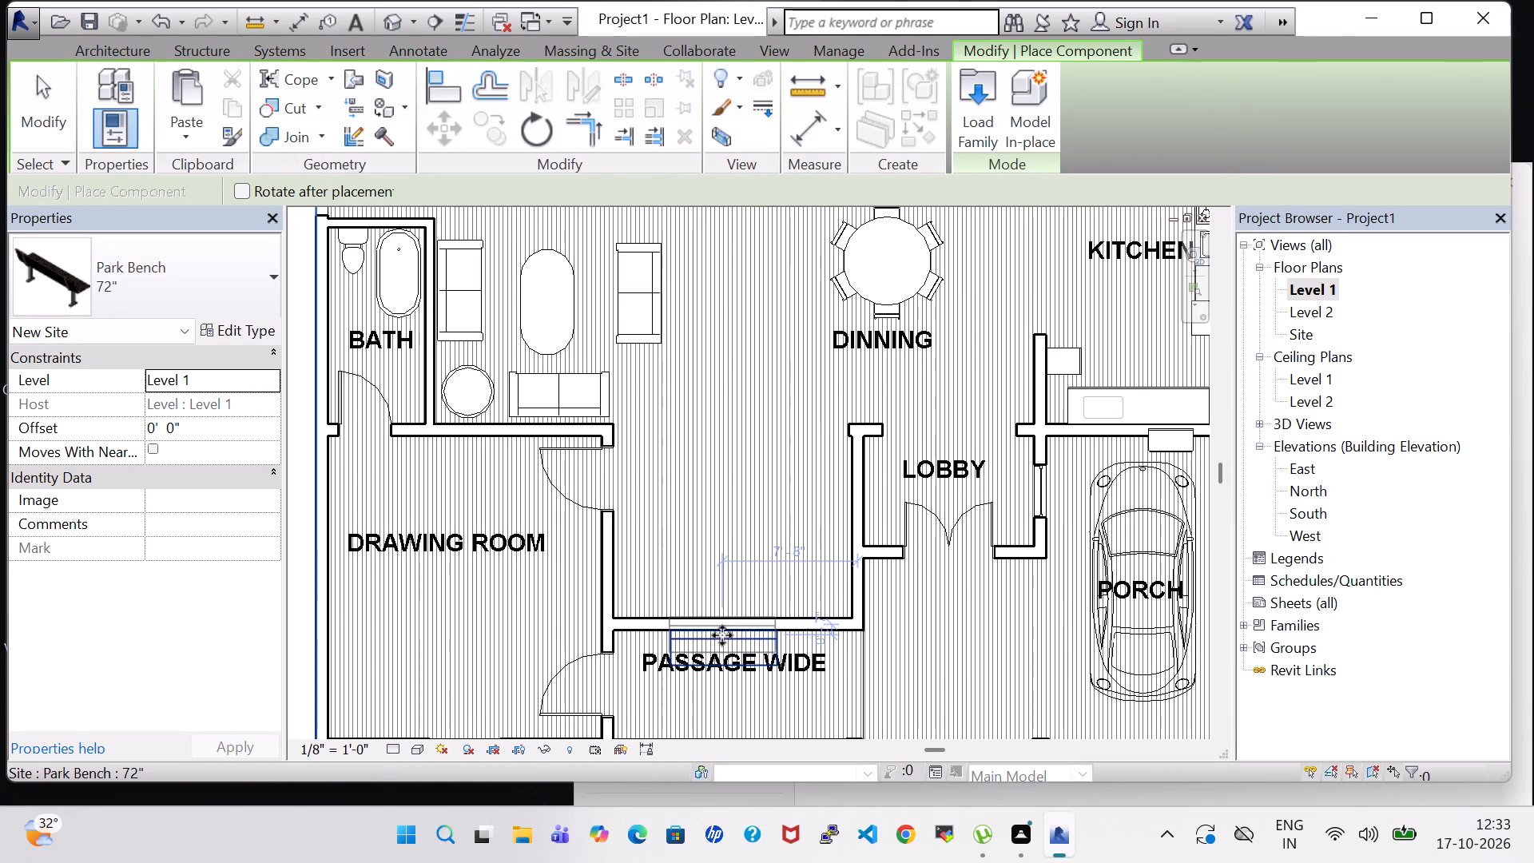
key(Escape)
Examine the passage, porch front and overall house from several angles in the 3D view.
click(392, 15)
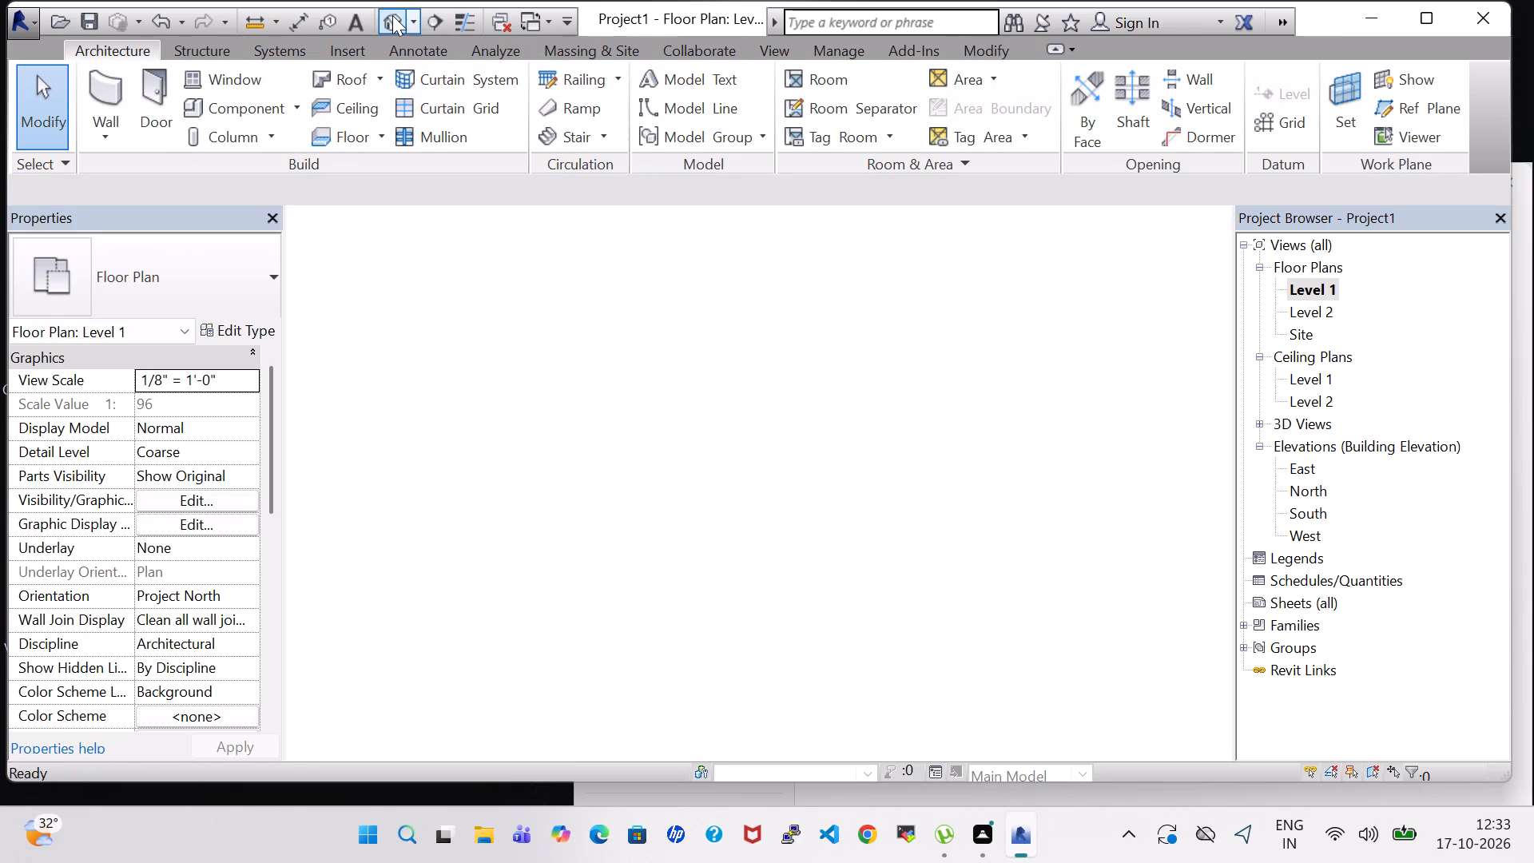
shift+middle_drag(912, 534, 852, 495)
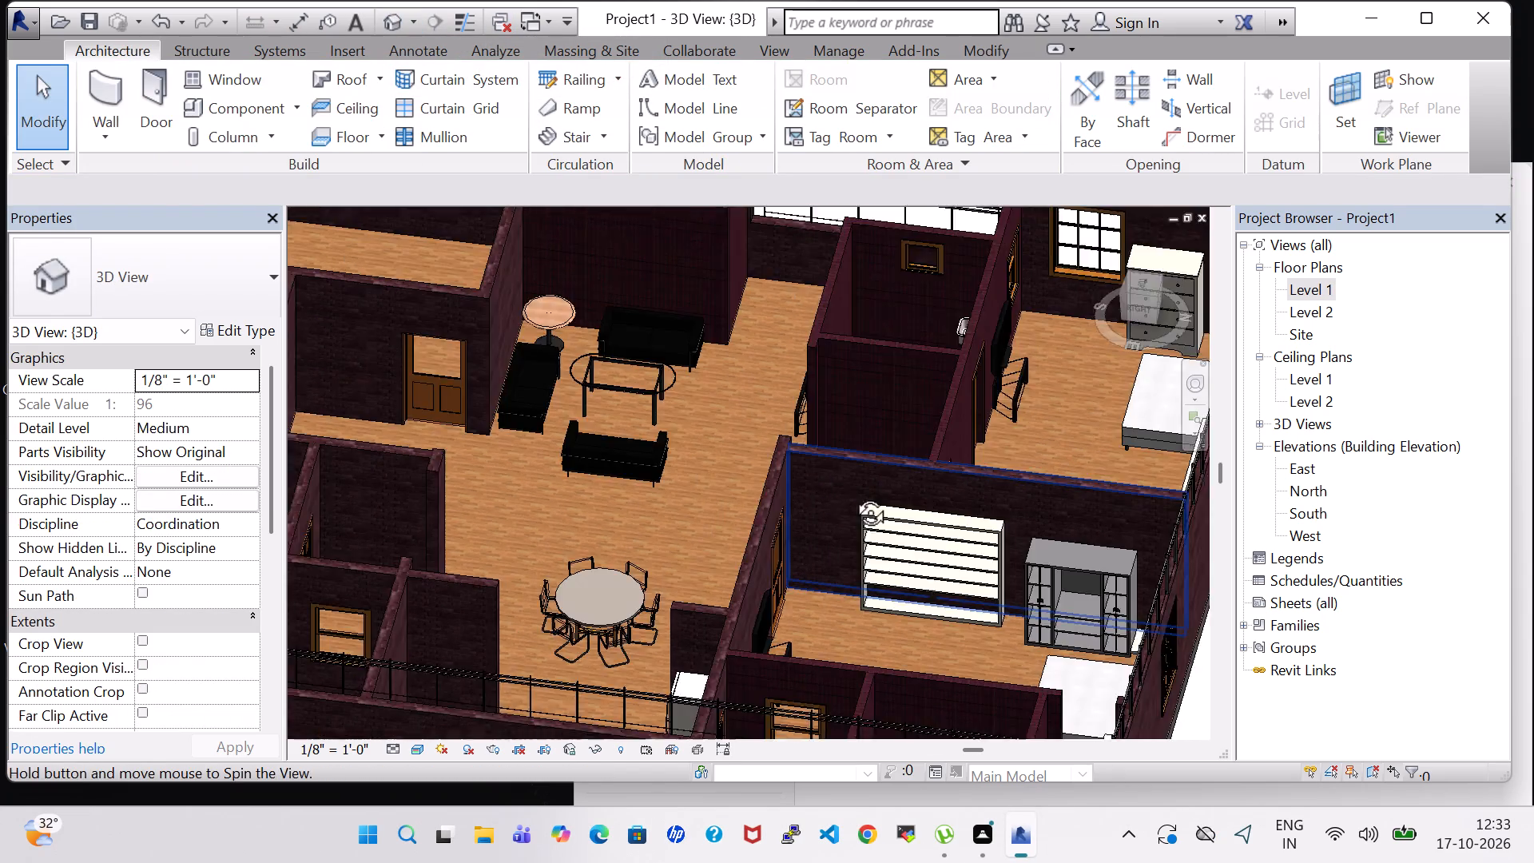
scroll(853, 491, down, 3)
shift+middle_drag(1126, 630, 992, 623)
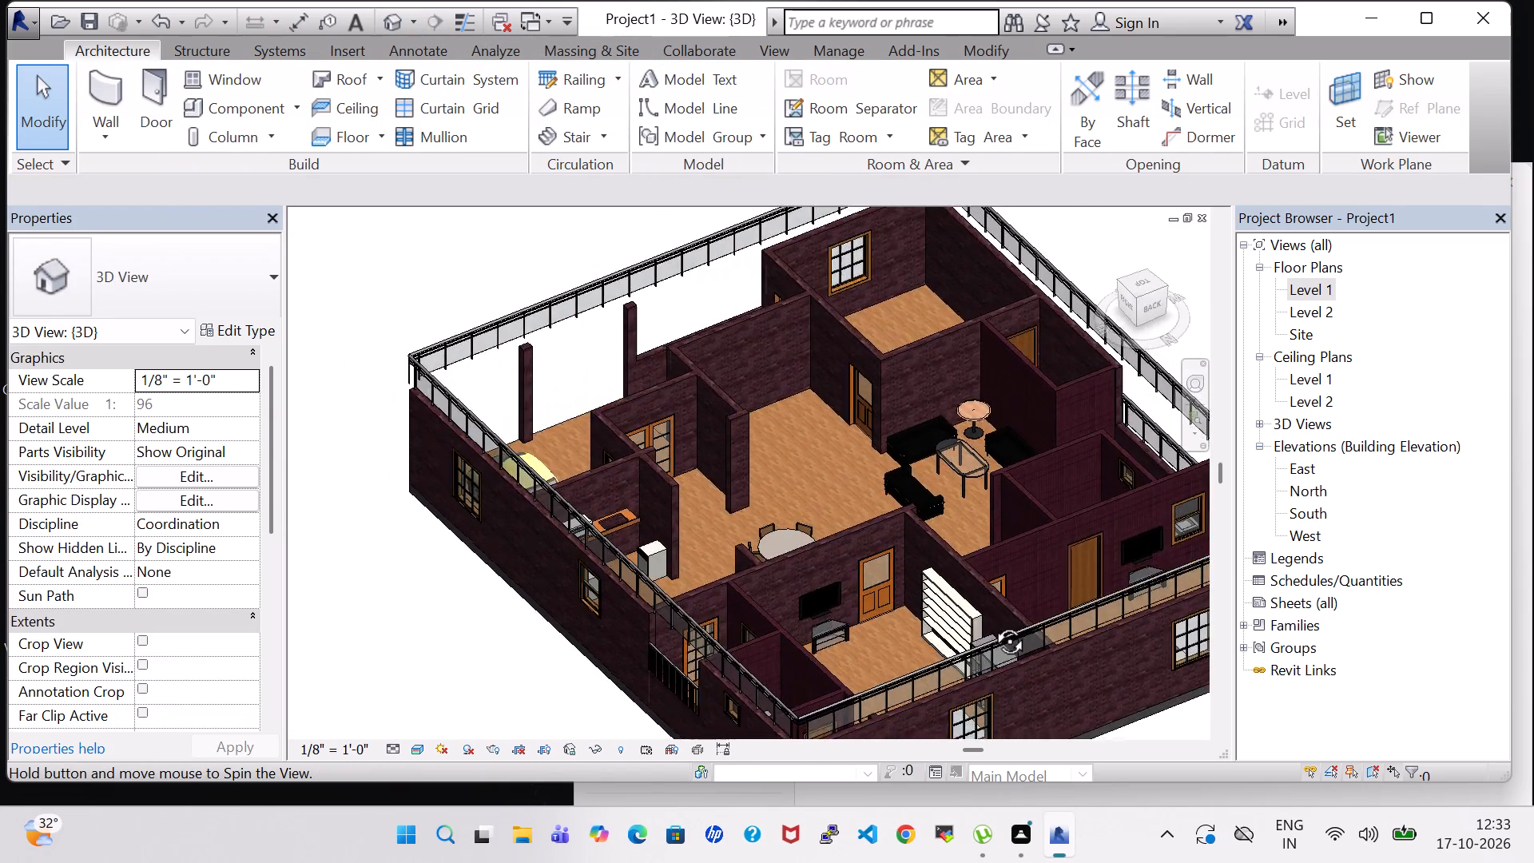
shift+middle_drag(992, 623, 640, 523)
middle_drag(749, 388, 682, 267)
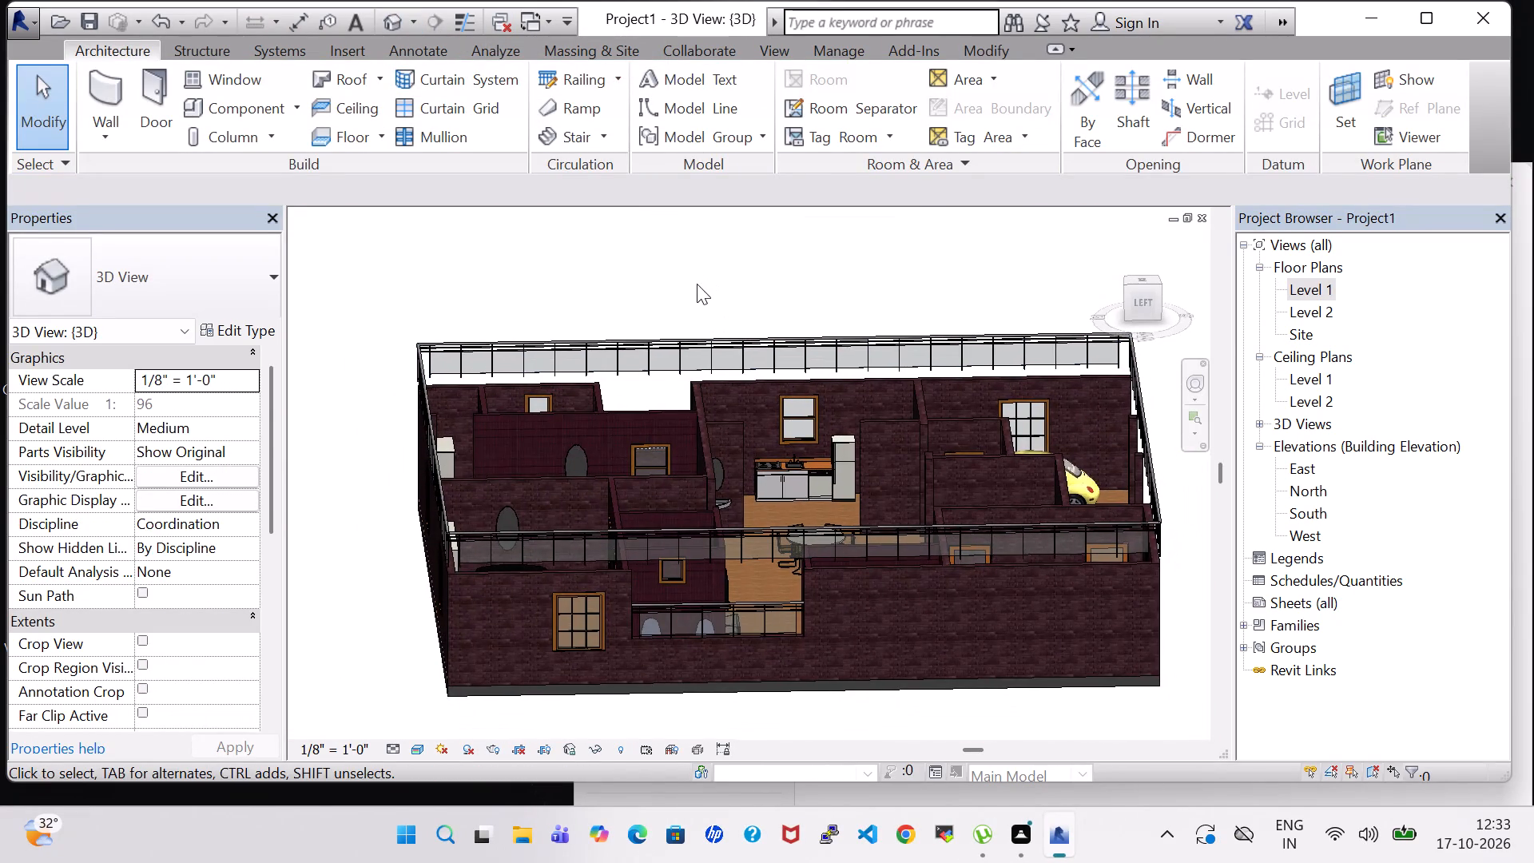
shift+middle_drag(707, 287, 851, 395)
shift+scroll(710, 318, down, 1)
shift+middle_drag(910, 483, 531, 465)
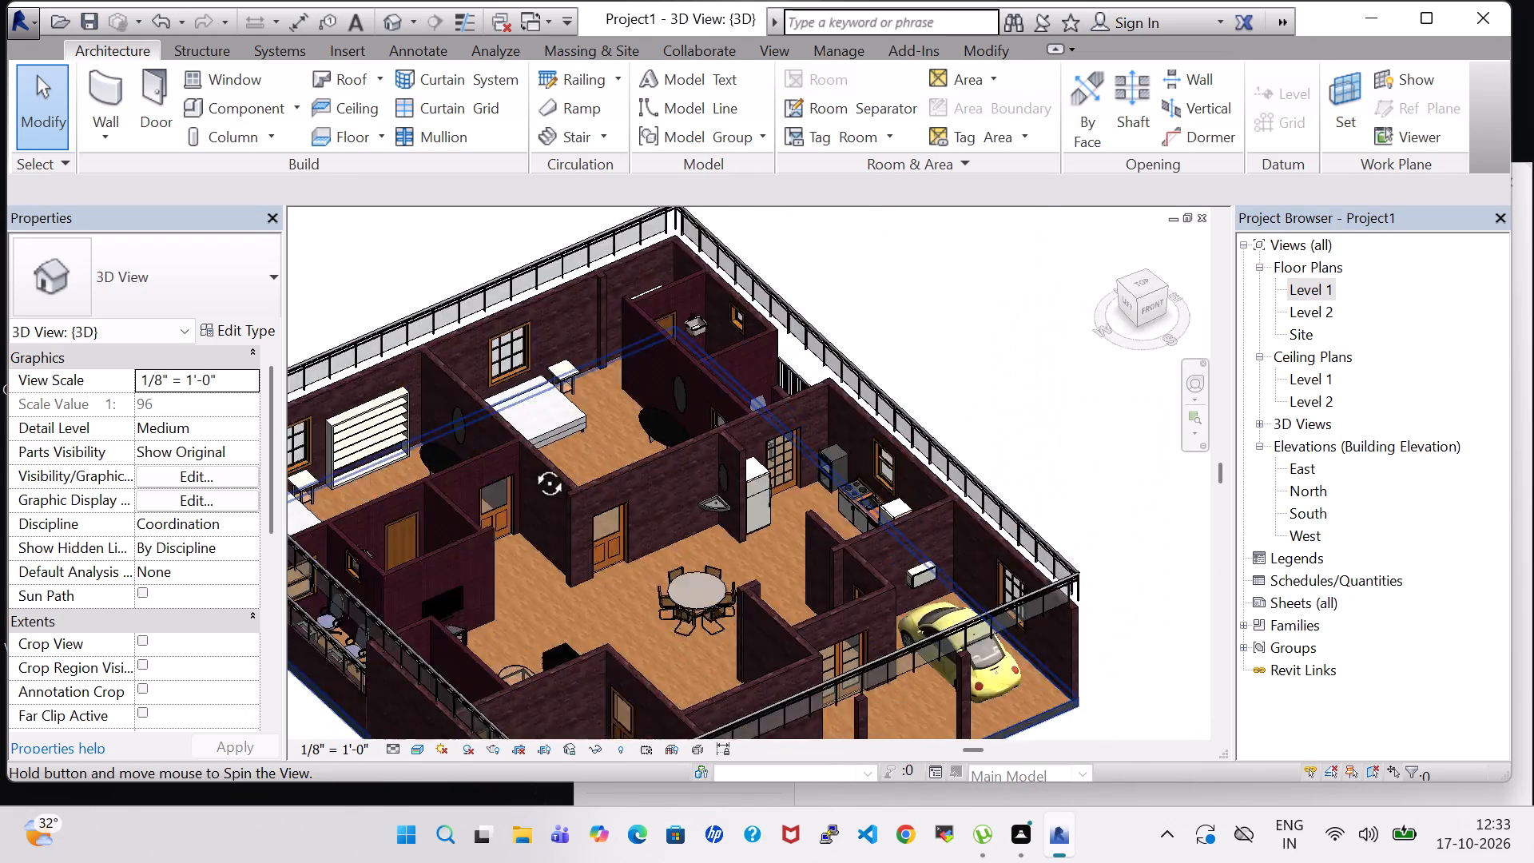
shift+middle_drag(531, 465, 495, 451)
middle_drag(973, 501, 968, 431)
middle_drag(968, 431, 1009, 446)
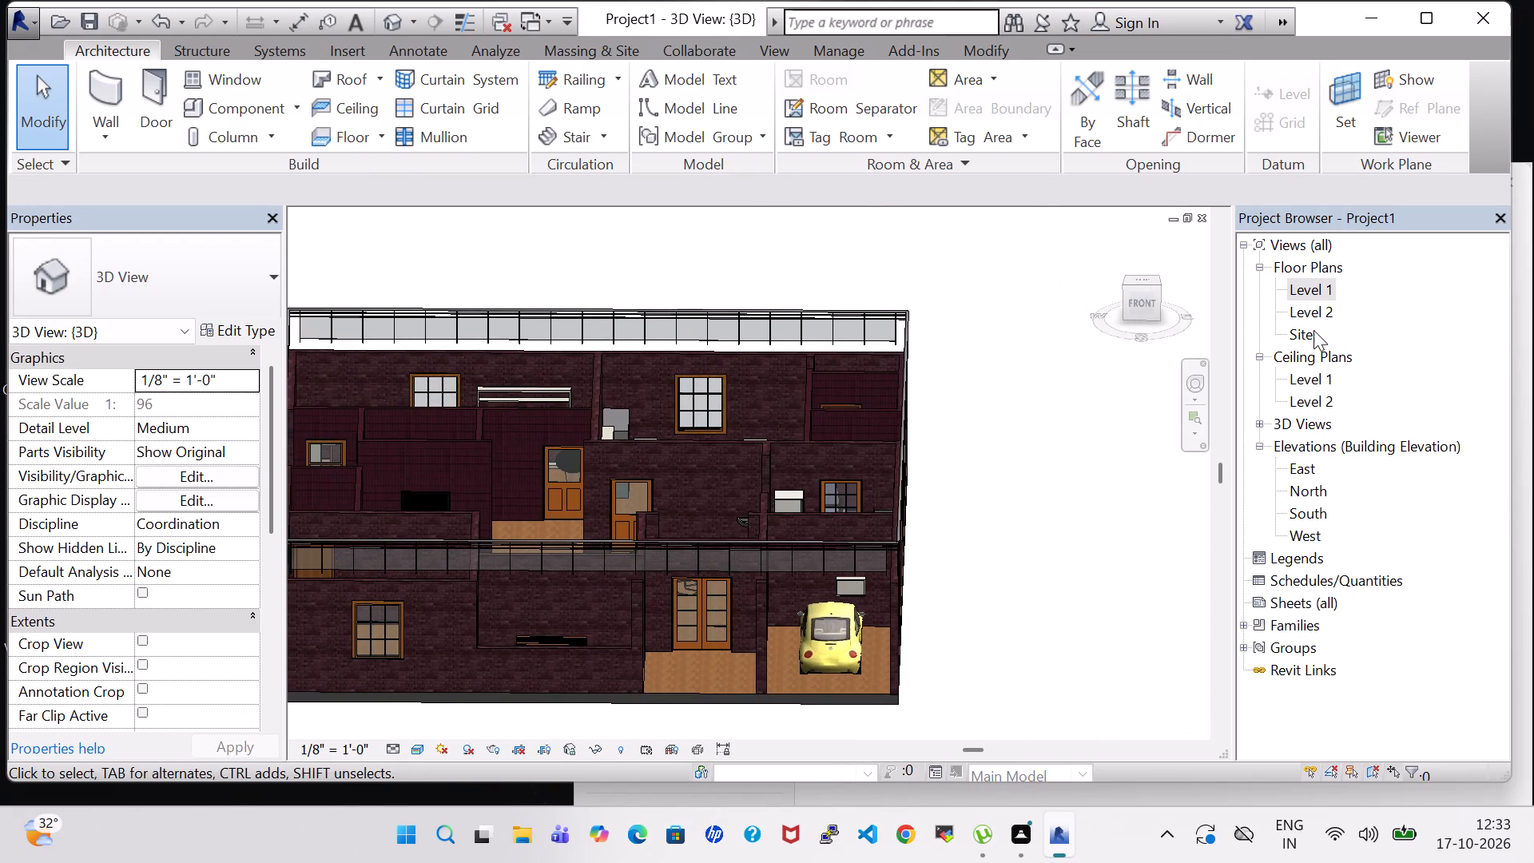
shift+middle_drag(1127, 421, 1127, 503)
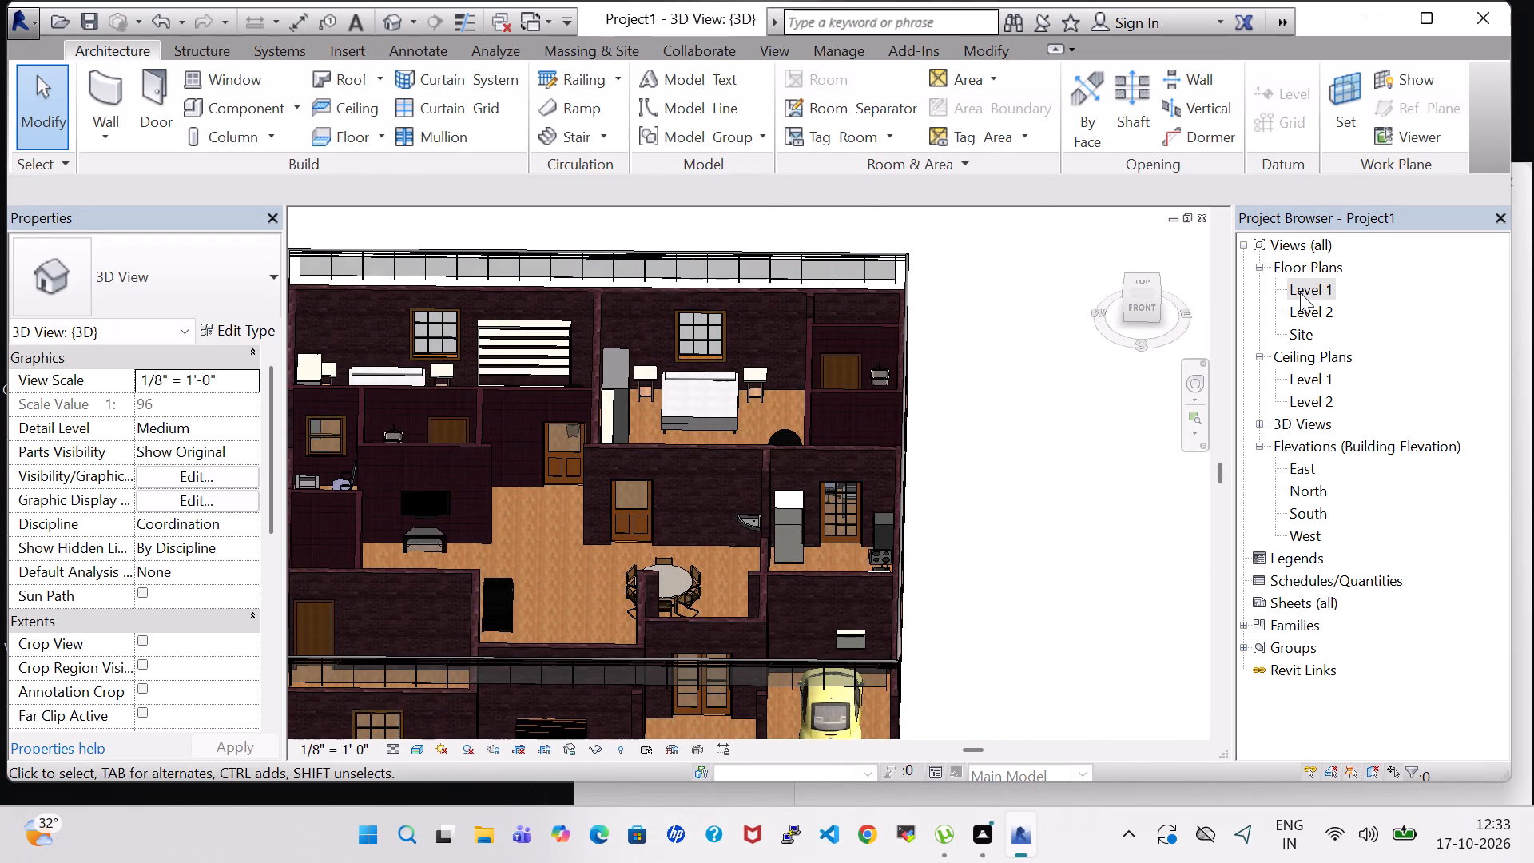
shift+middle_drag(1108, 529, 1106, 455)
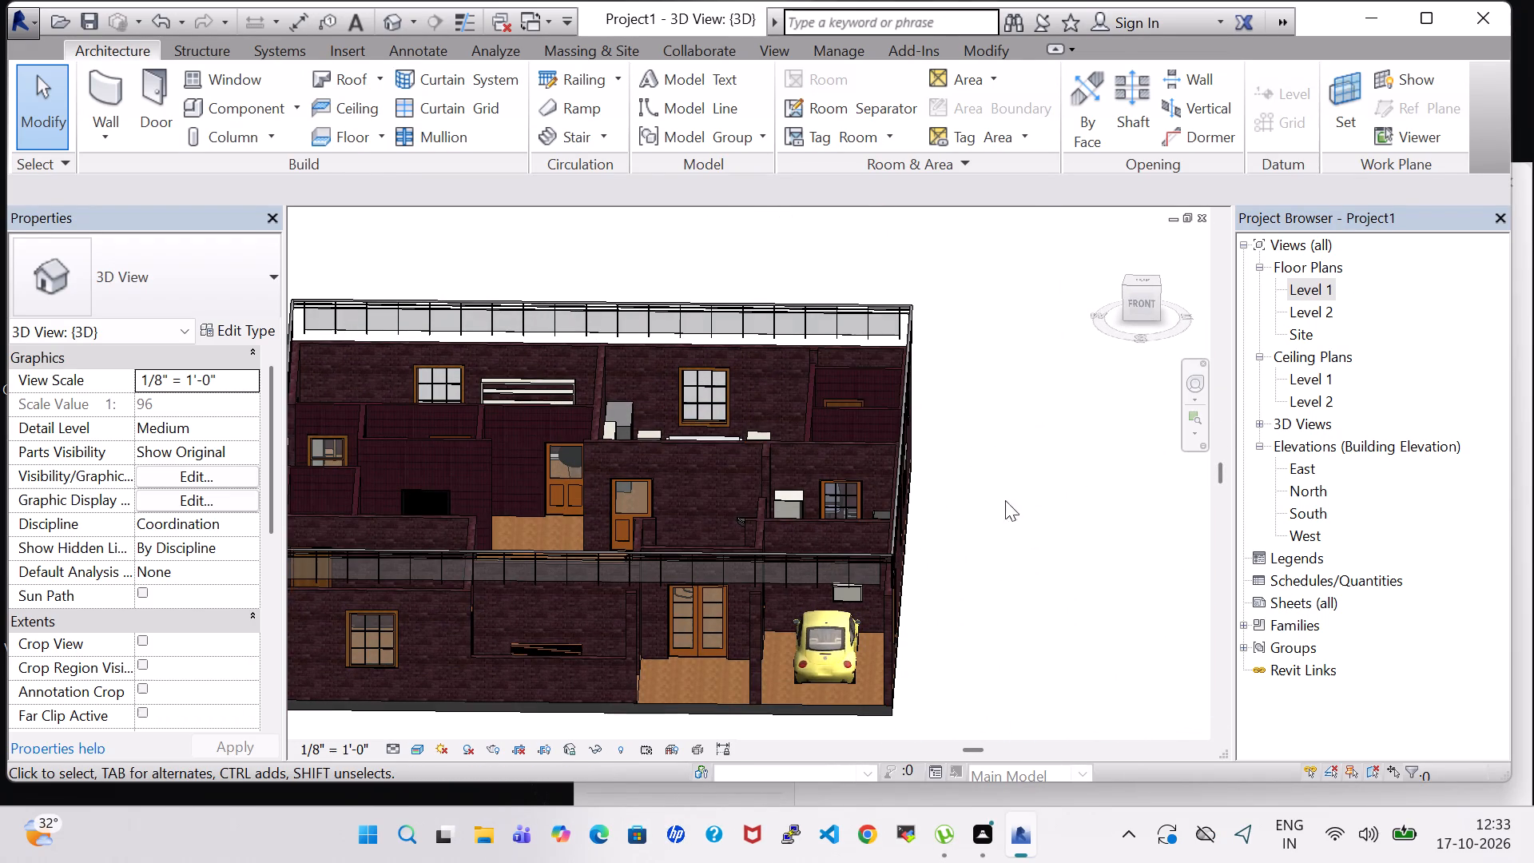
On the Level 1 plan, sketch a railing path about 13'-2" long across the passage's outer edge, from the drawing-room wall corner to the column.
double_click(1306, 289)
scroll(916, 465, down, 3)
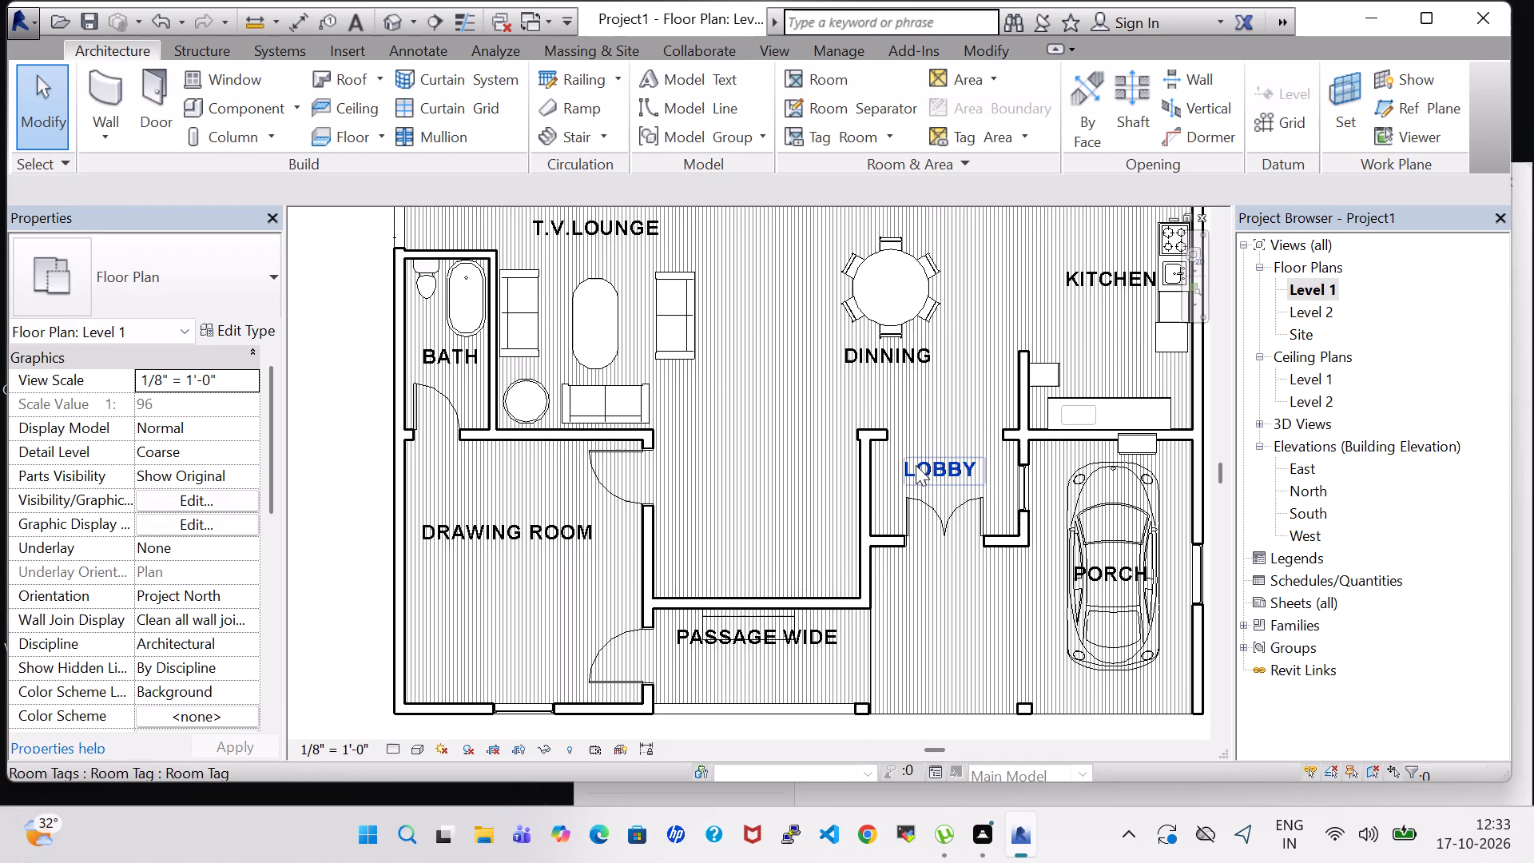
middle_drag(916, 467, 711, 309)
scroll(915, 467, up, 1)
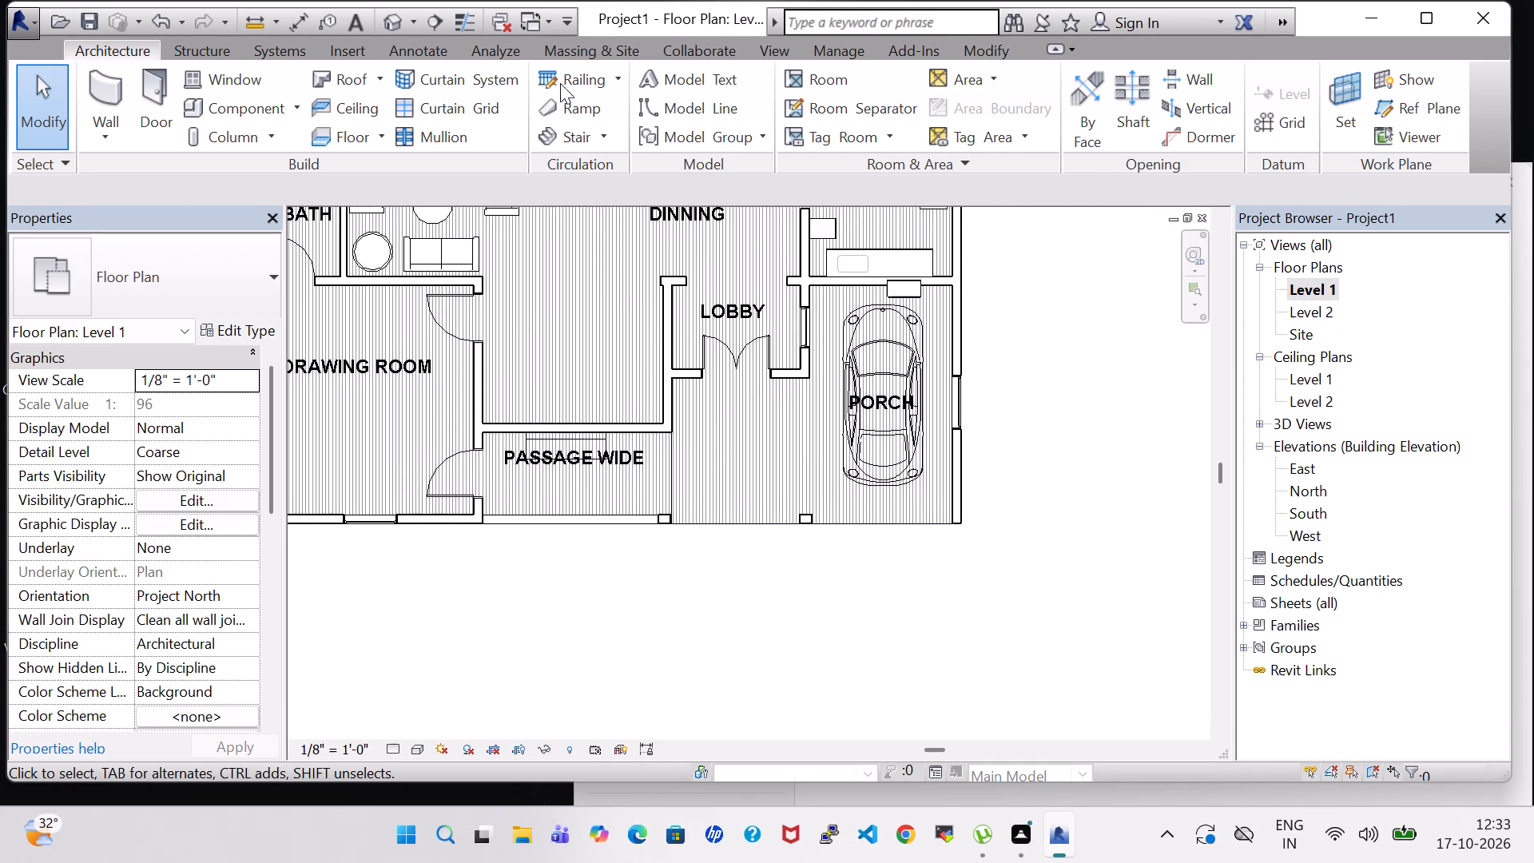
click(560, 83)
scroll(507, 511, up, 8)
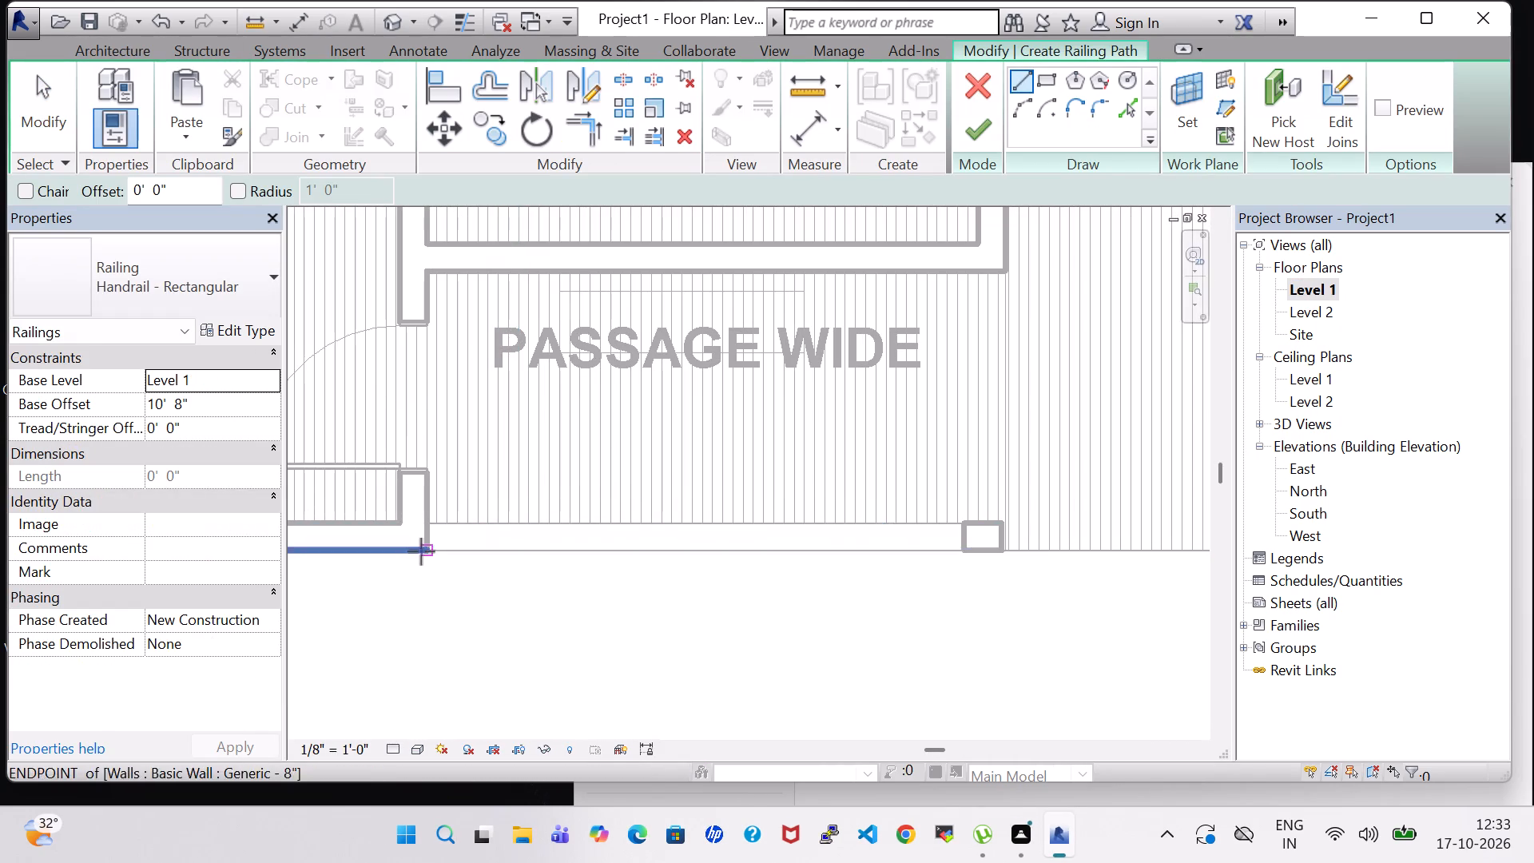
click(420, 551)
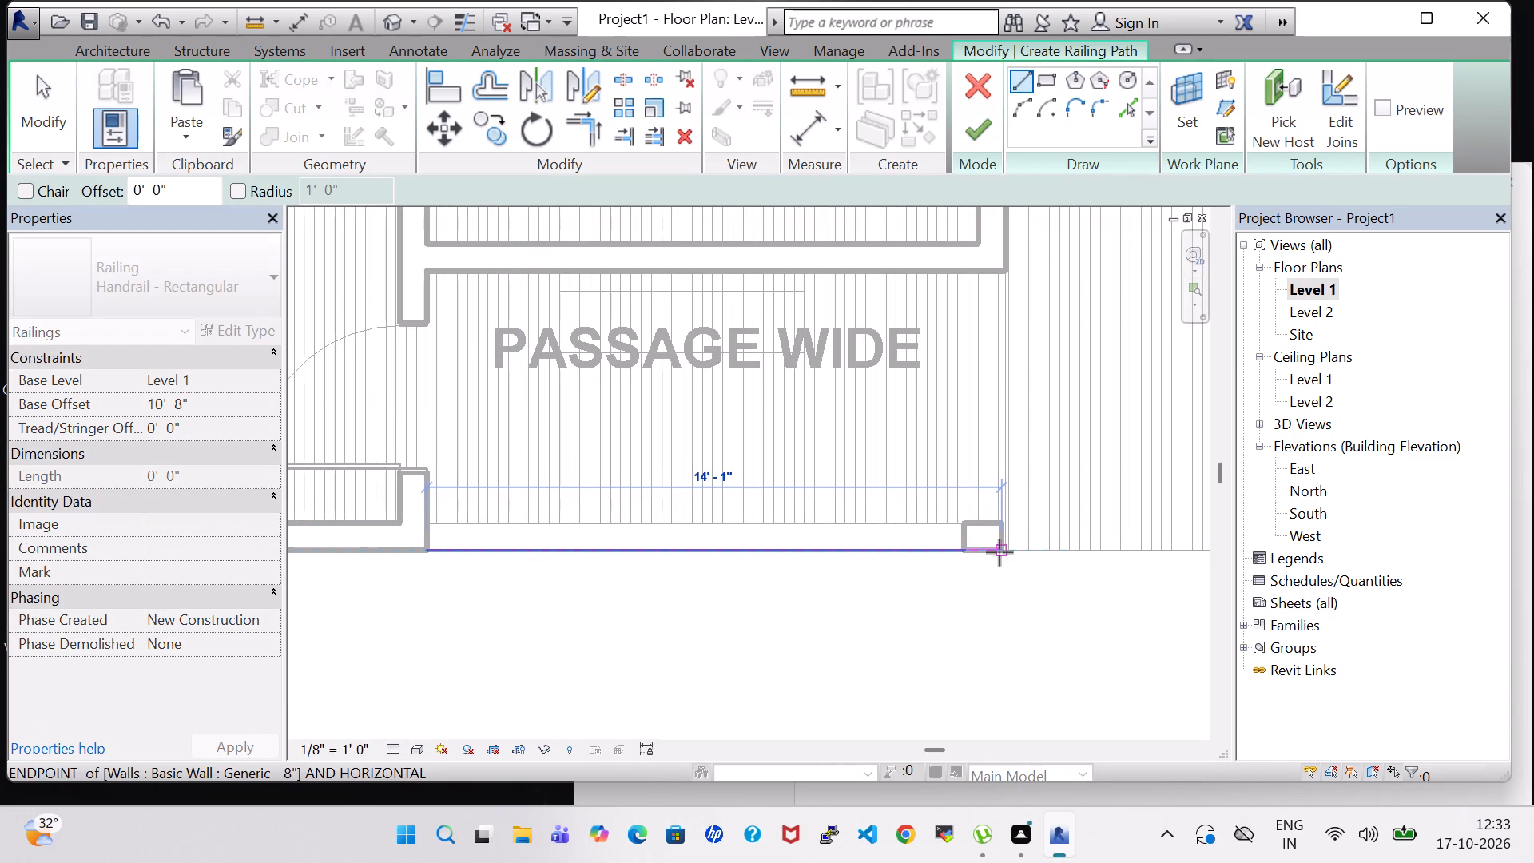
click(958, 551)
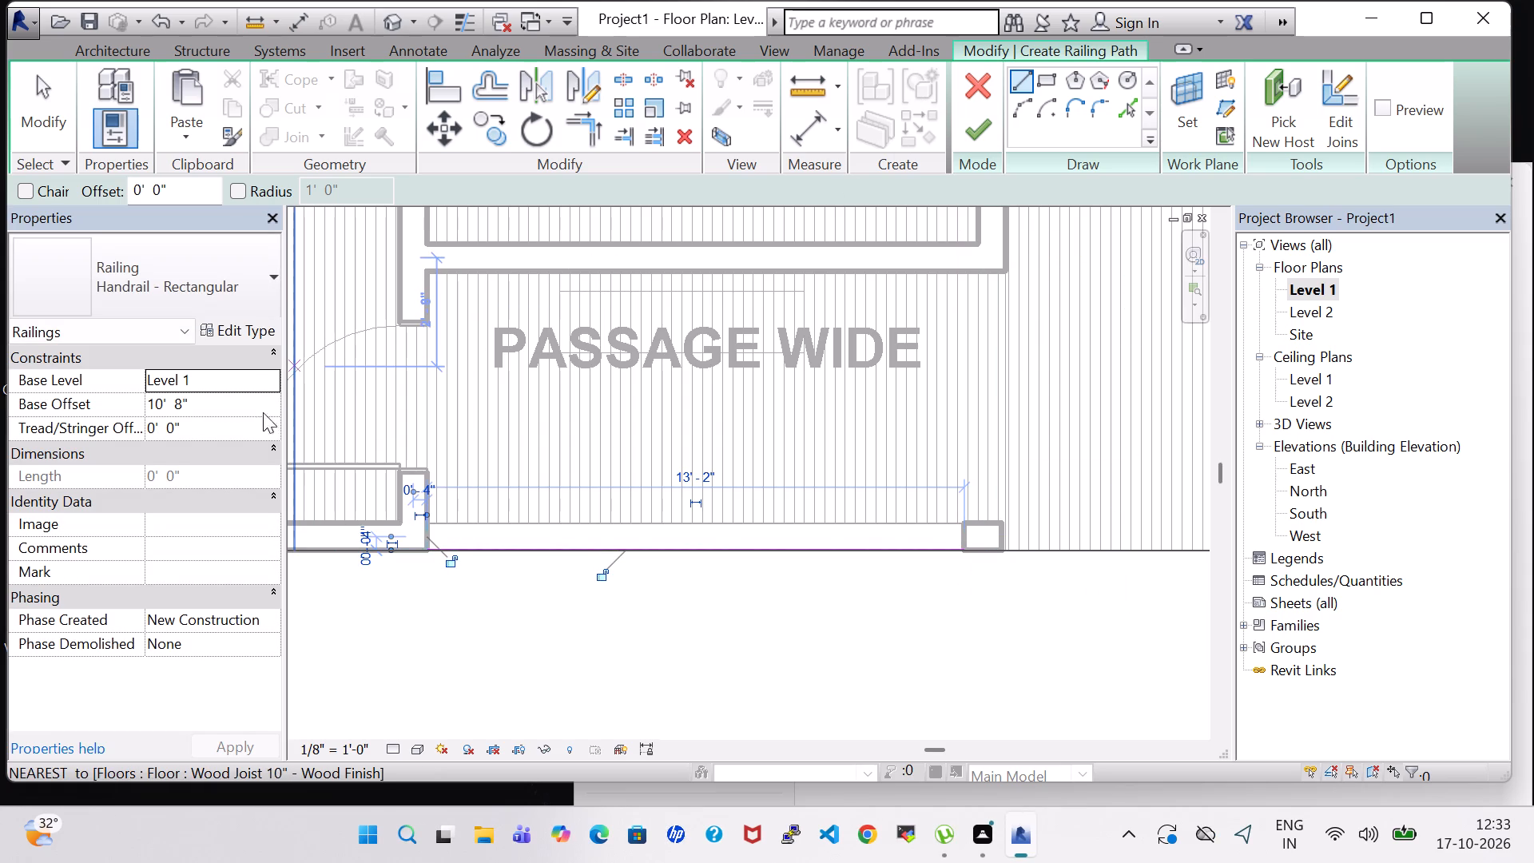
key(Escape)
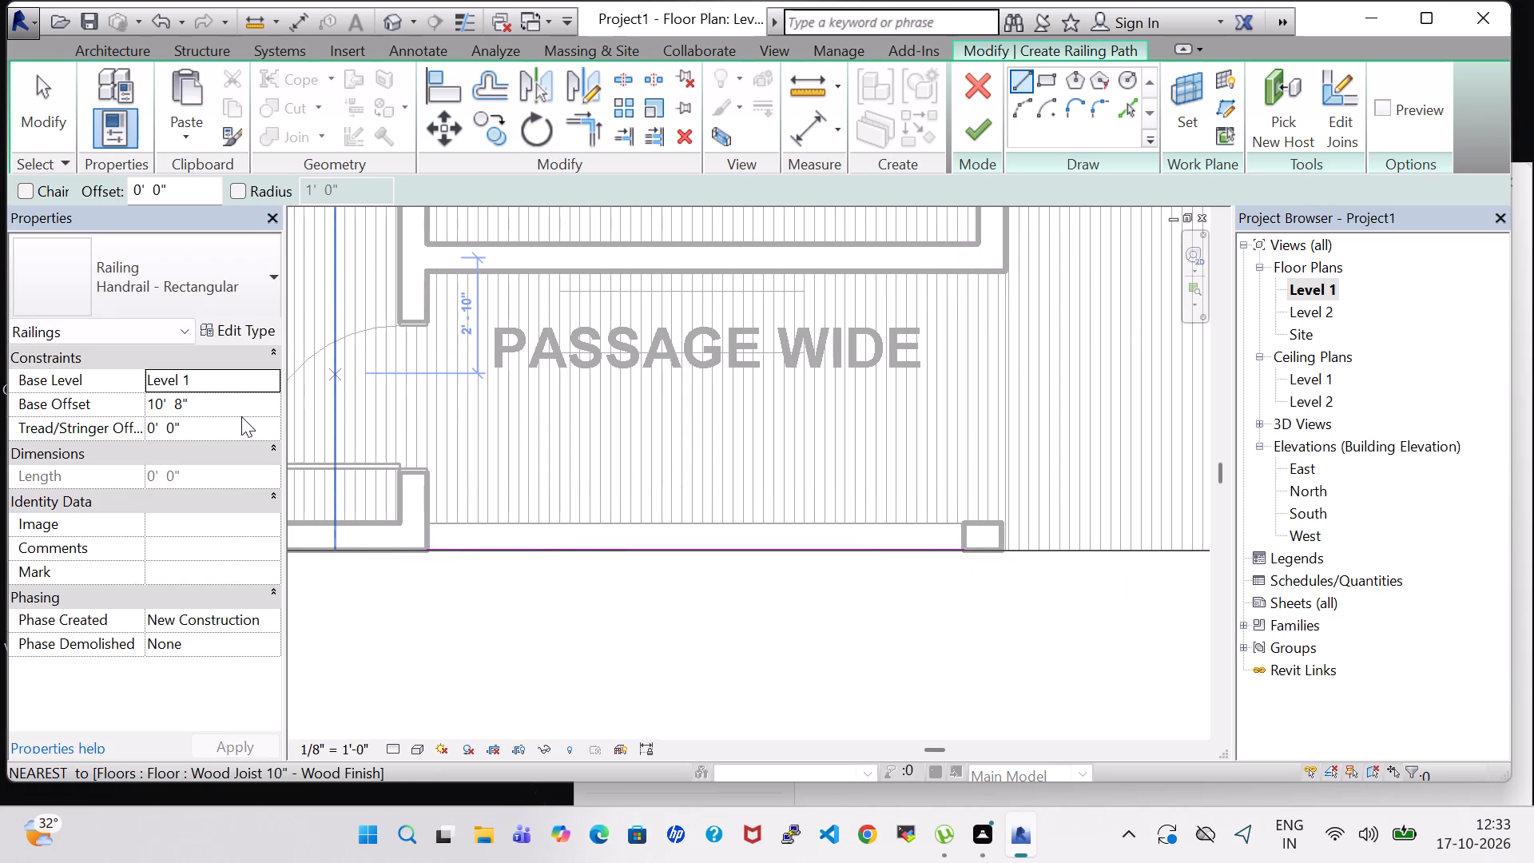
key(Escape)
Set the passage railing's base offset to 4' 0" and finish the Handrail - Rectangular railing.
click(165, 402)
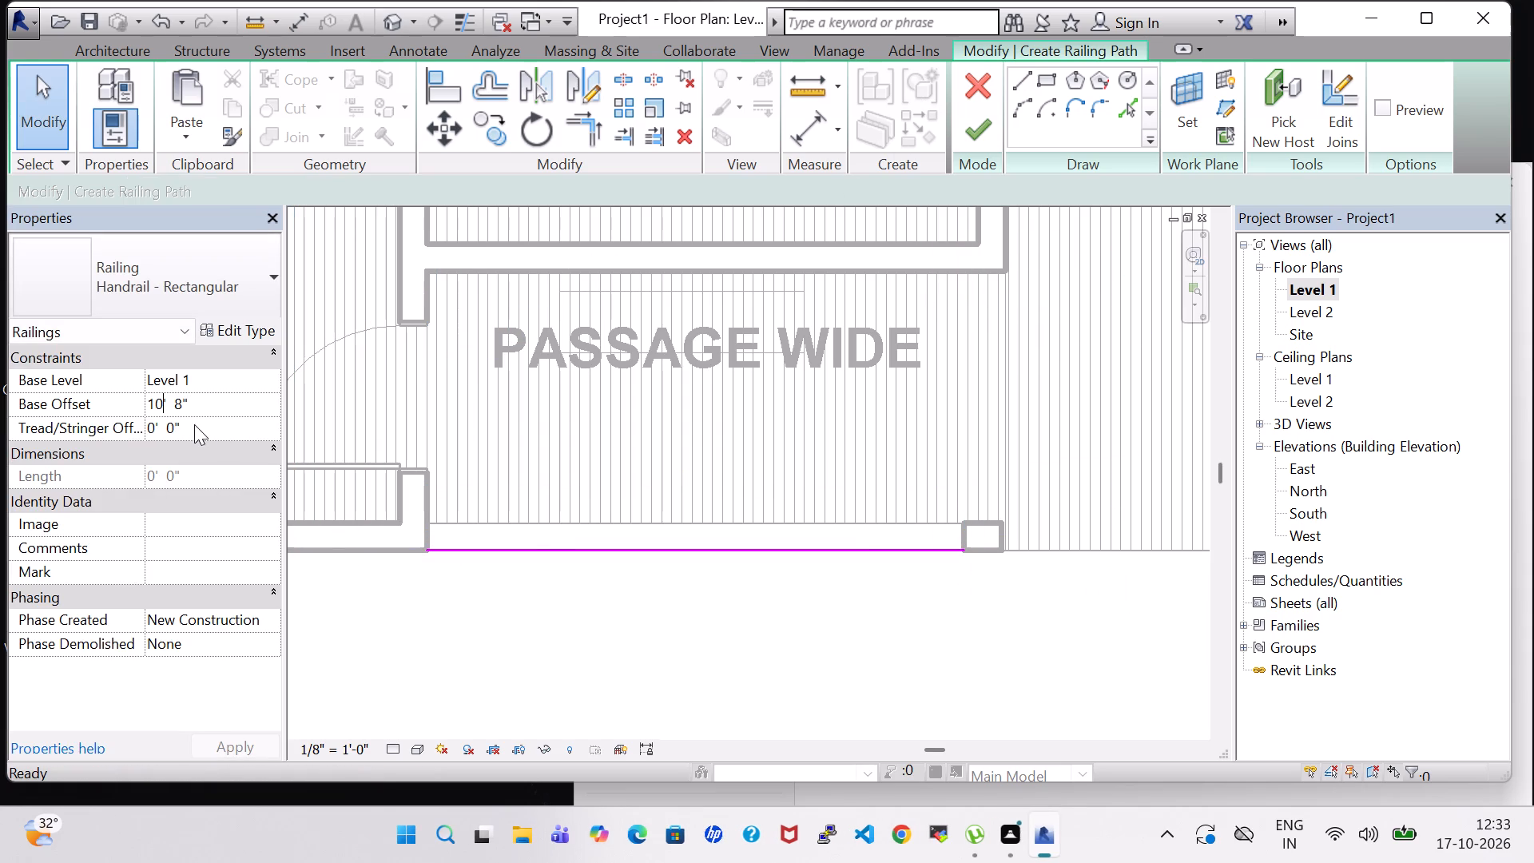
key(BackSpace)
key(BackSpace)
key(4)
key(Return)
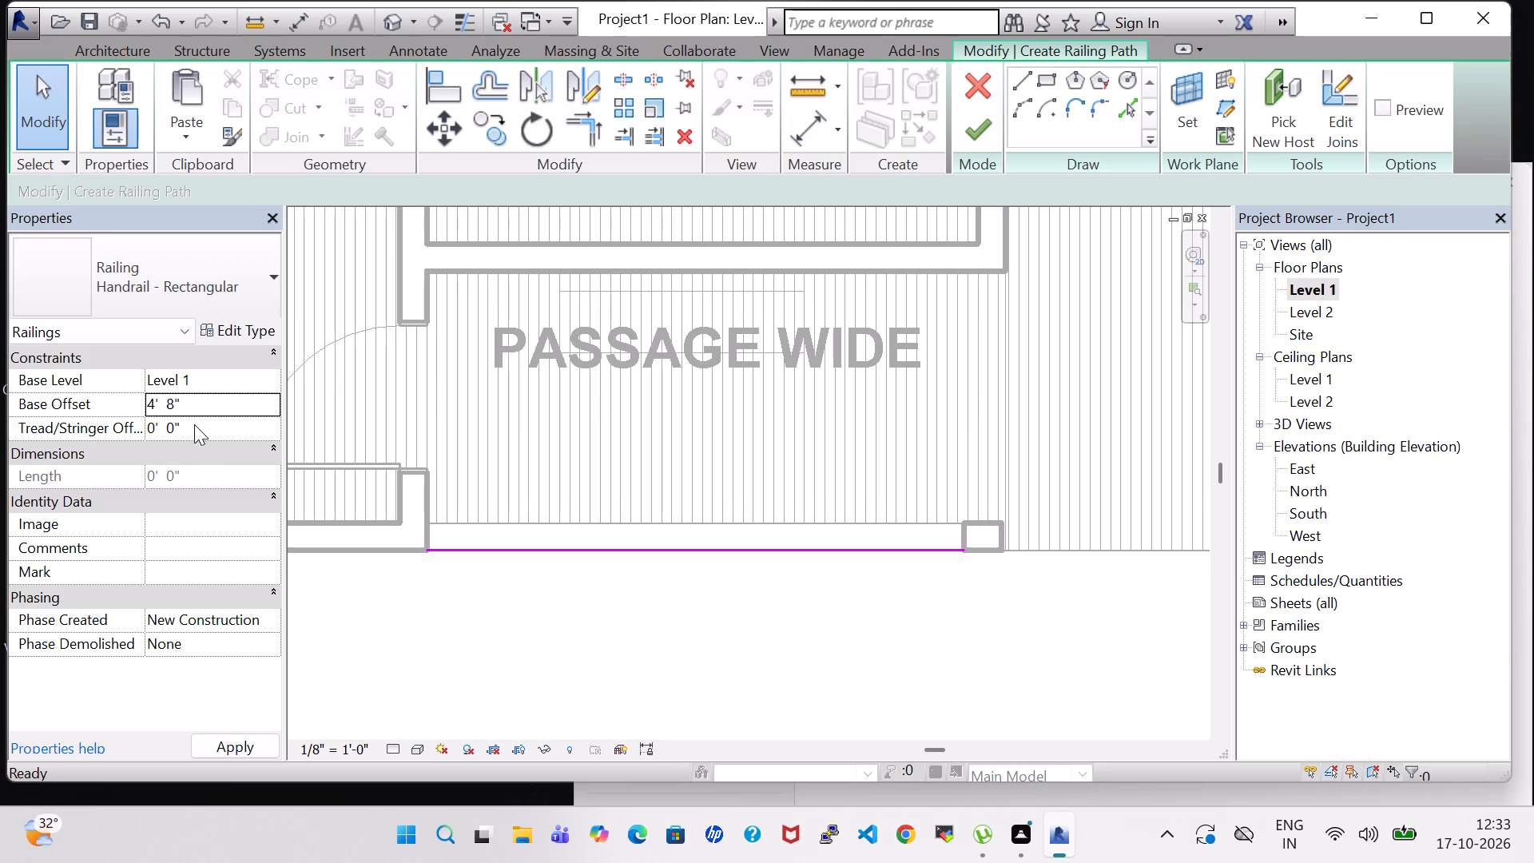
click(173, 403)
key(Right)
key(BackSpace)
key(0)
click(969, 133)
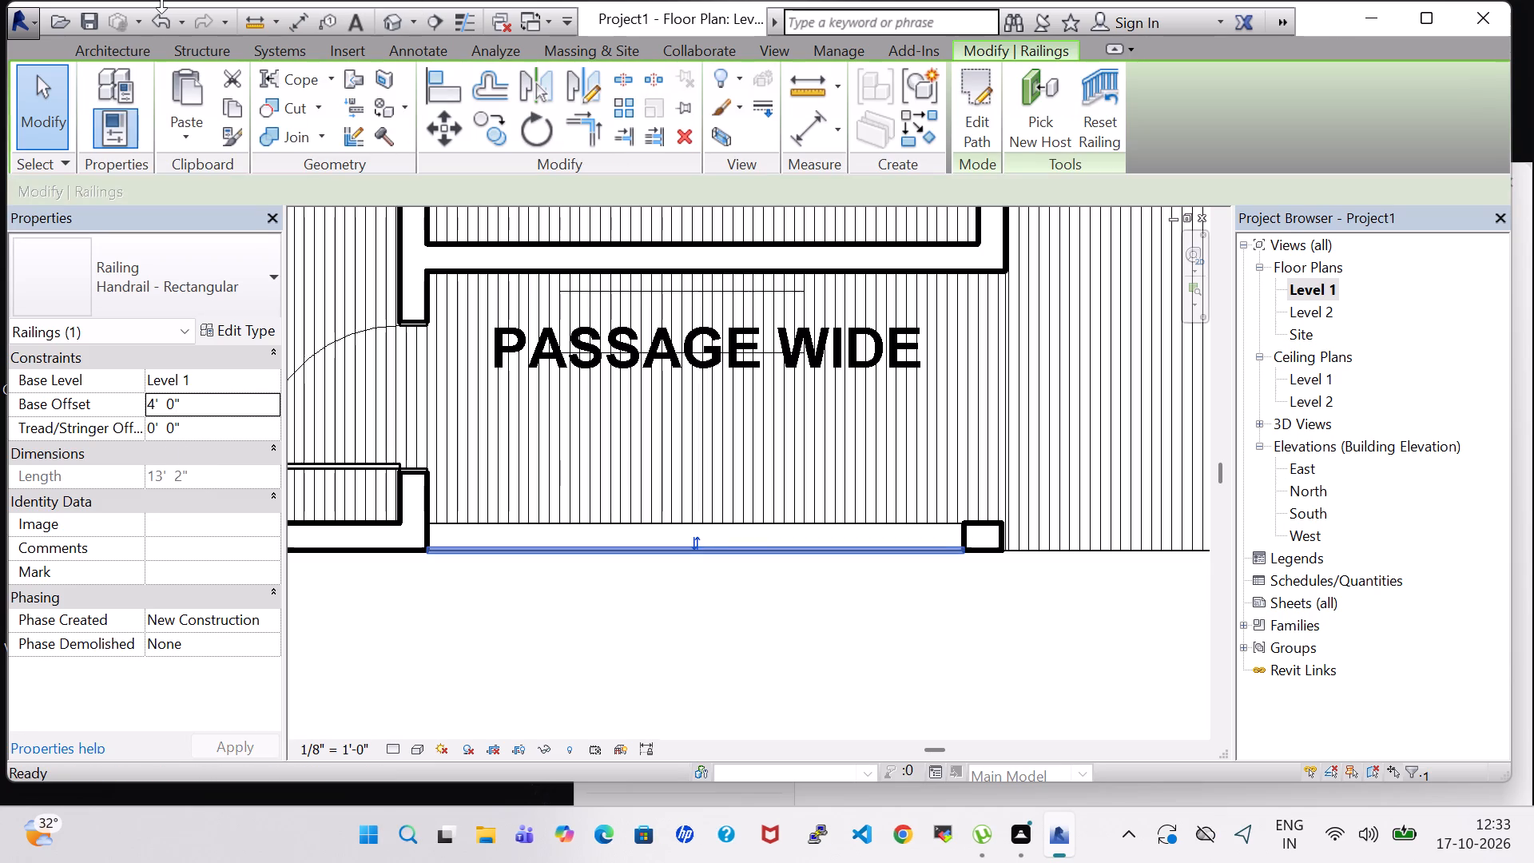
In the 3D view, change the passage railing's type to Glass Panel - Bottom Fill.
click(391, 22)
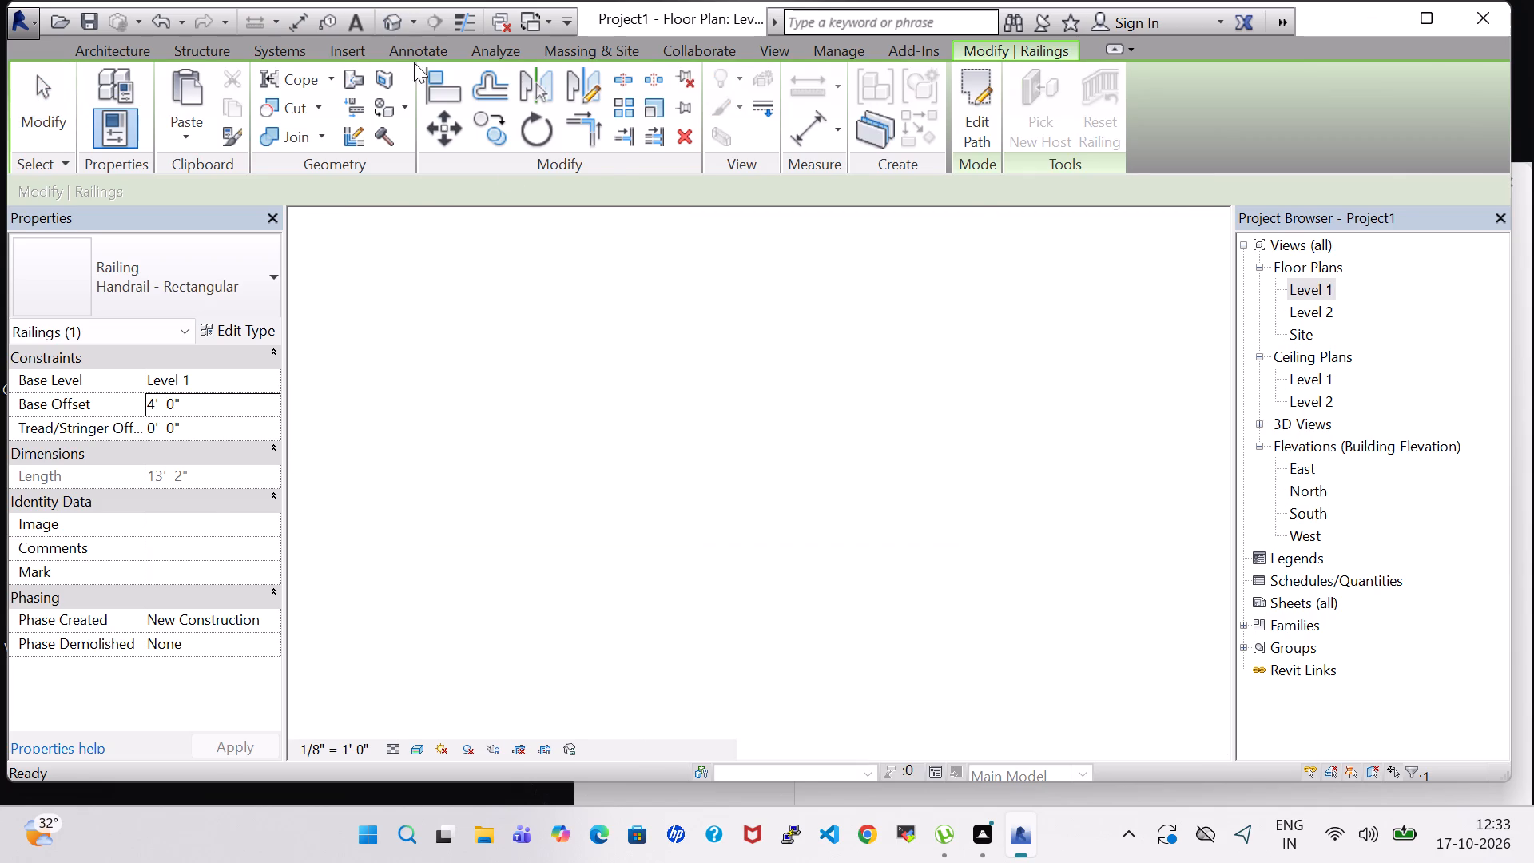
shift+middle_drag(952, 608, 989, 527)
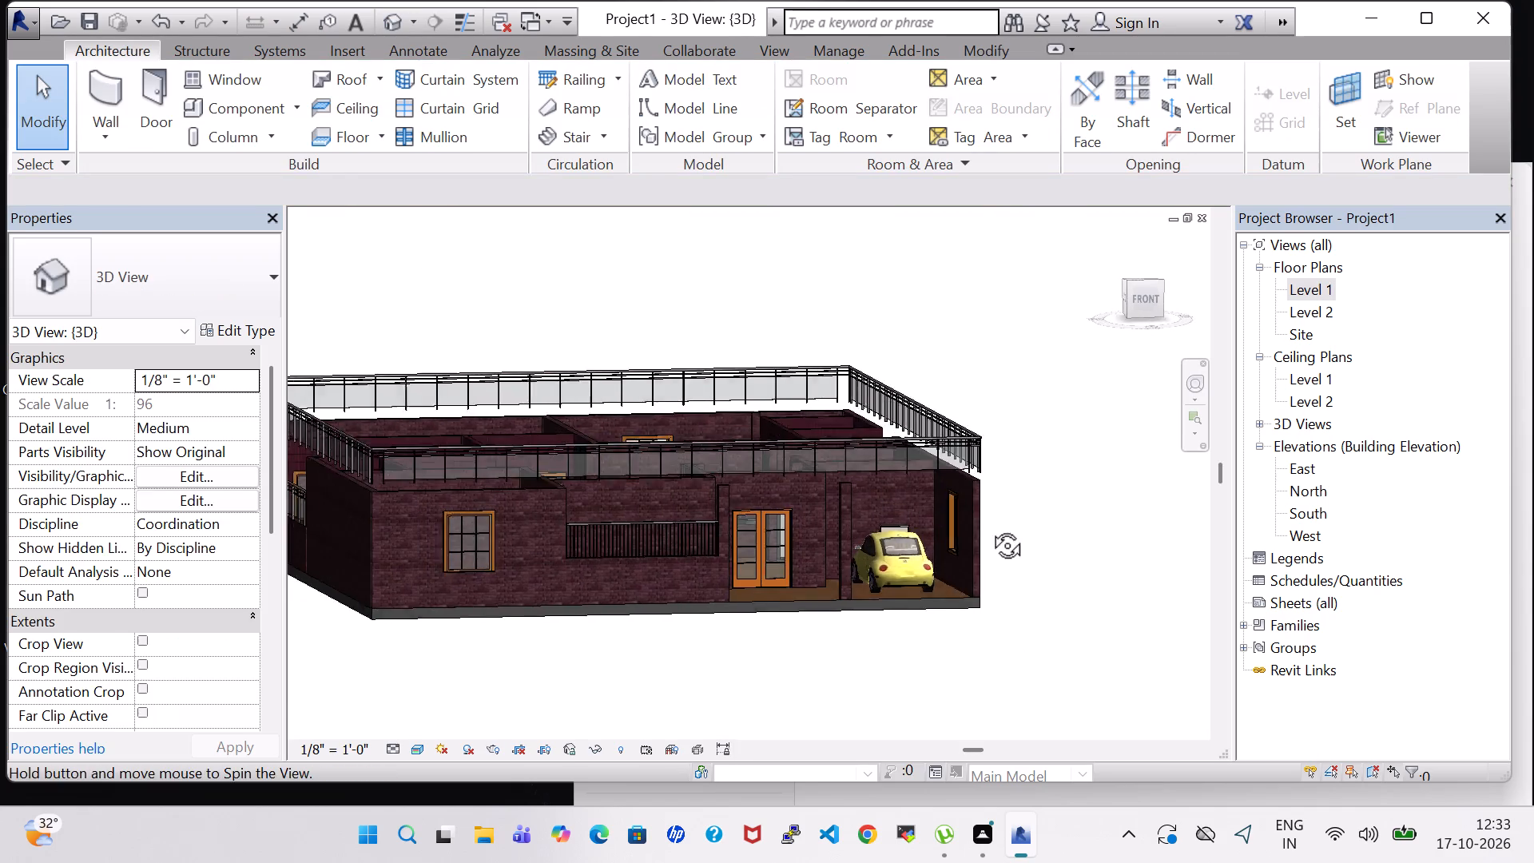
shift+middle_drag(989, 527, 989, 527)
scroll(873, 558, up, 5)
click(455, 493)
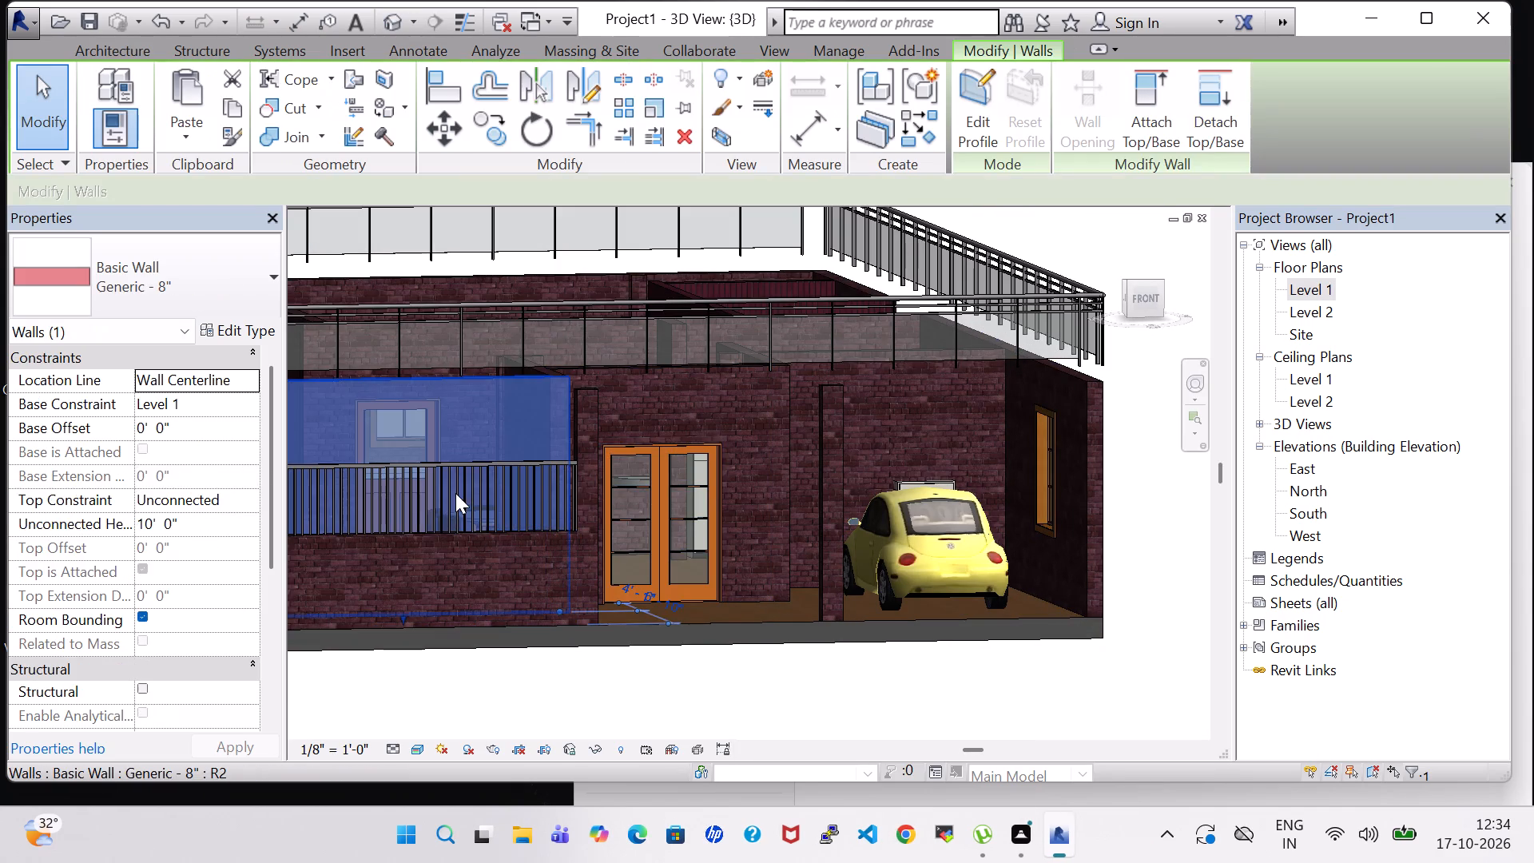
click(540, 690)
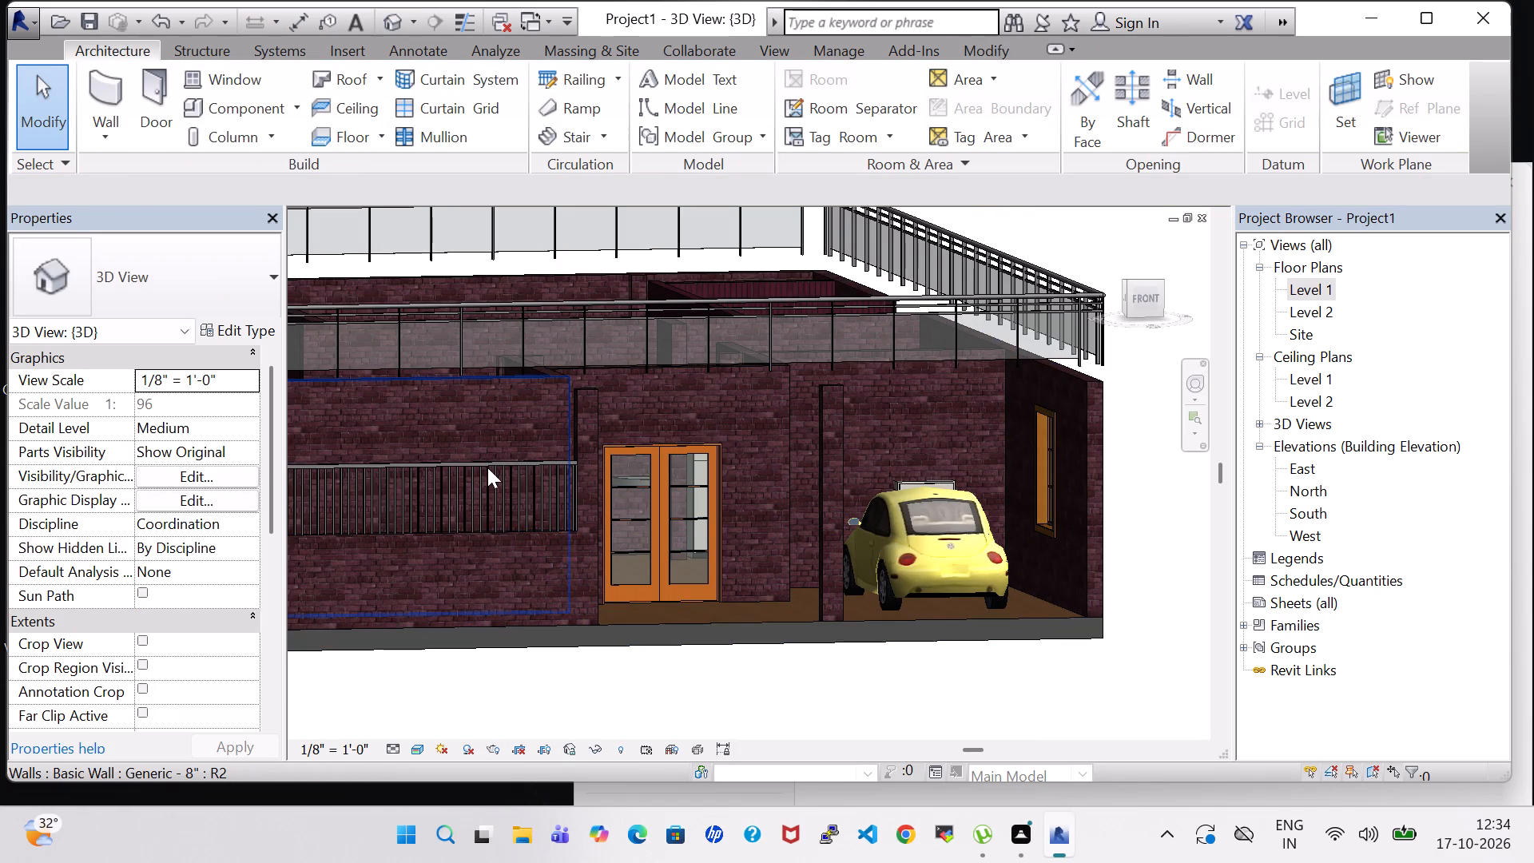
click(527, 494)
click(185, 288)
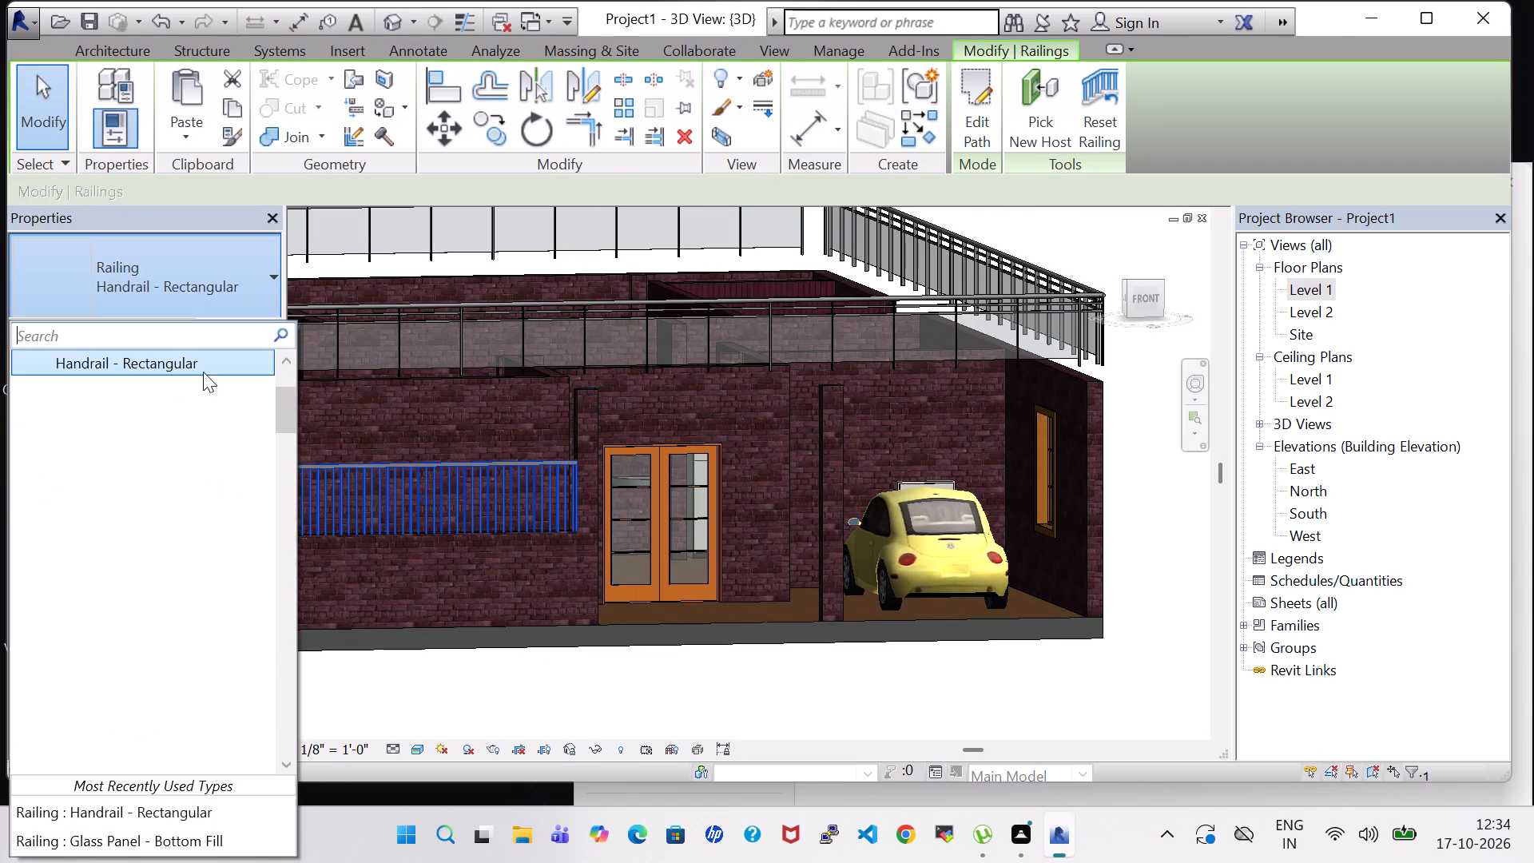
scroll(198, 379, up, 3)
click(182, 393)
Examine the glass-panel passage railing and the front of the house from above in 3D and on the Level 1 plan.
scroll(377, 467, down, 2)
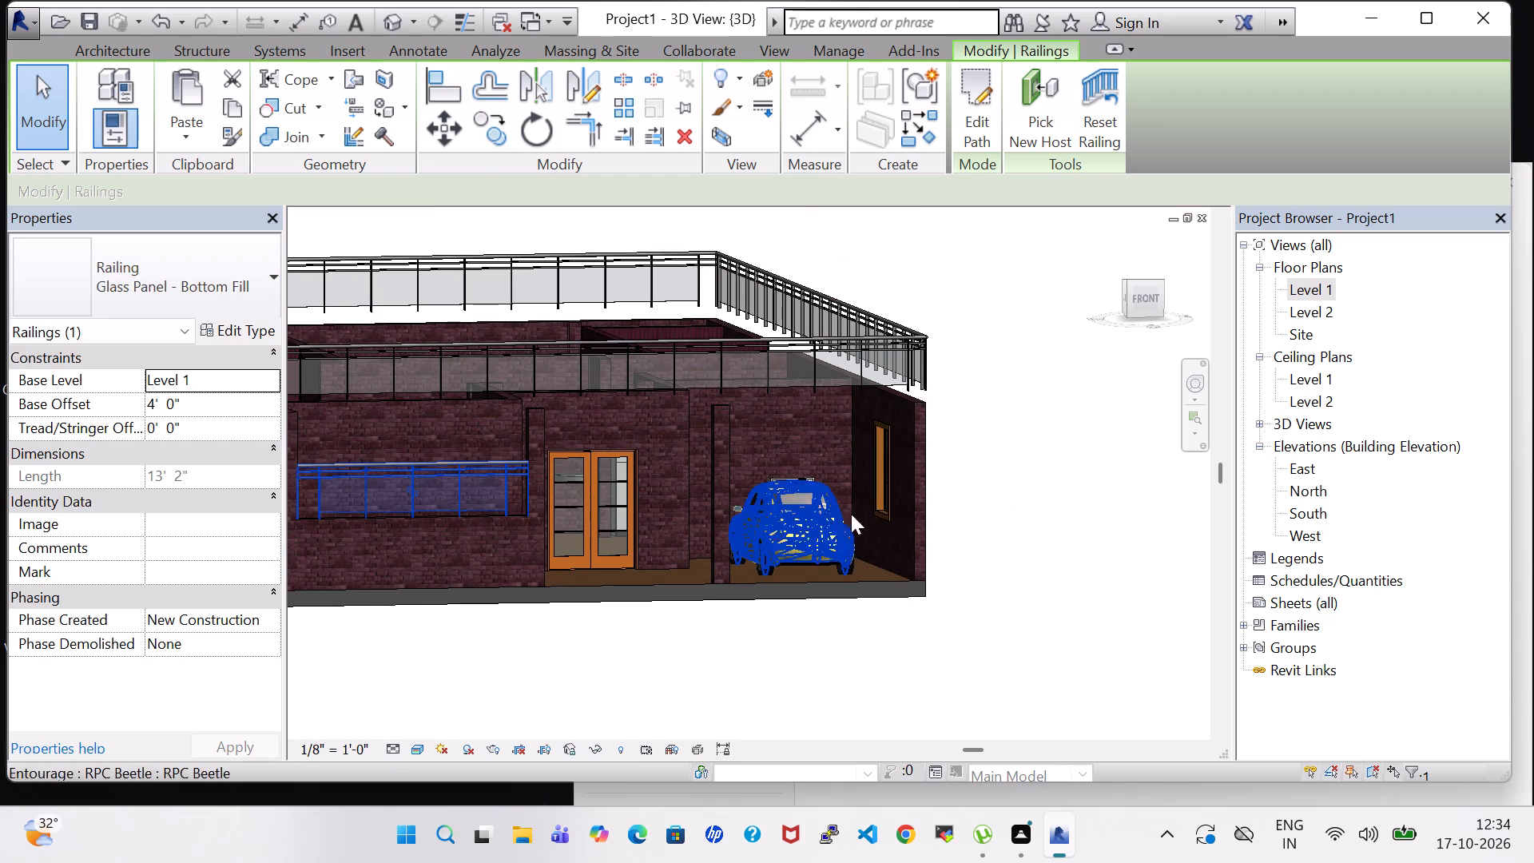
shift+middle_drag(1008, 412, 984, 547)
middle_drag(999, 417, 995, 467)
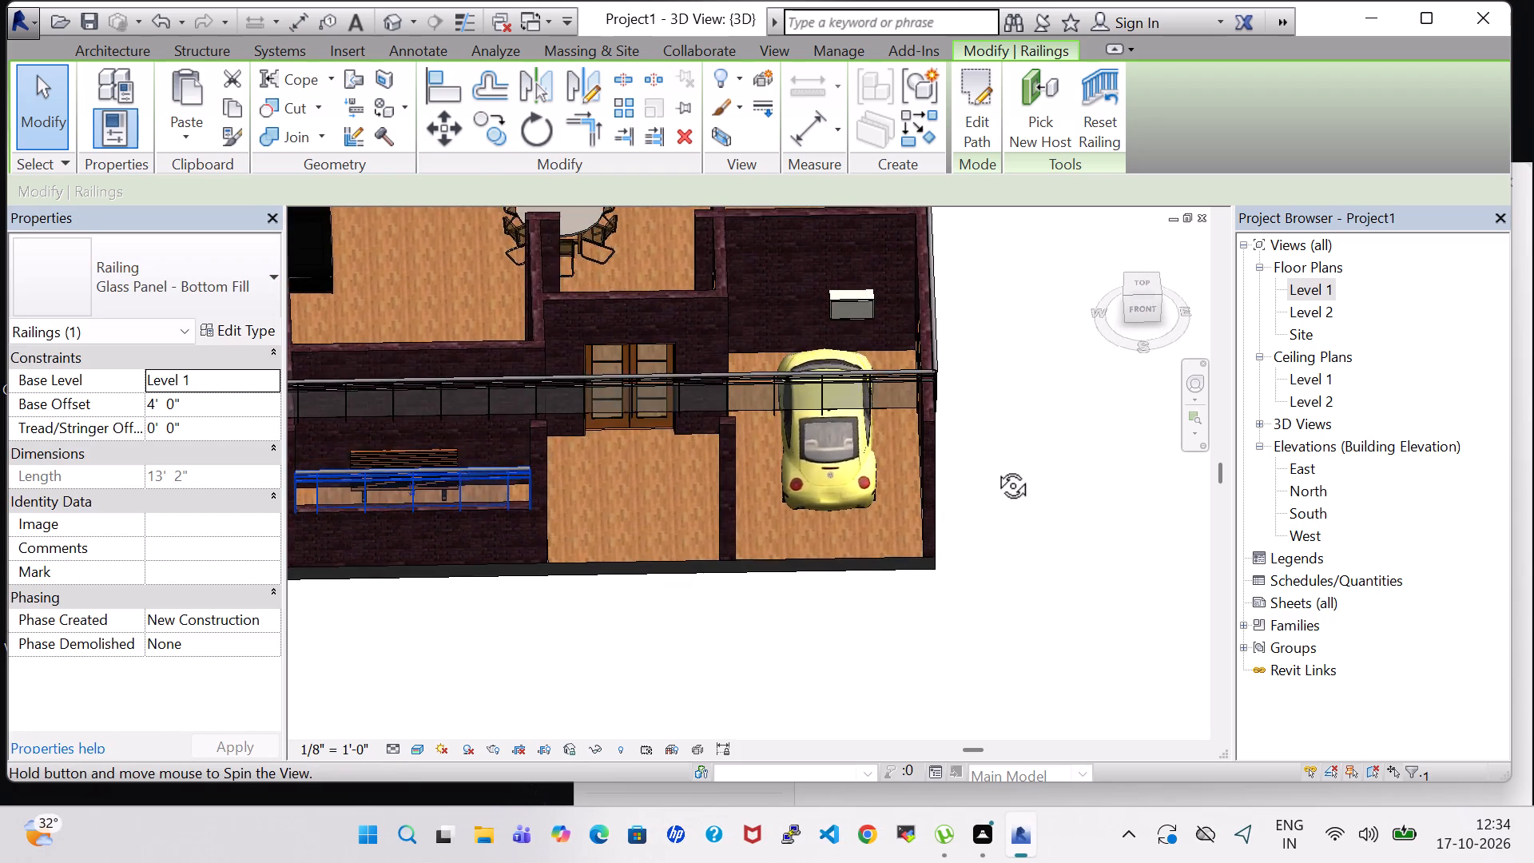
middle_drag(995, 467, 988, 523)
middle_drag(985, 460, 1057, 596)
shift+middle_drag(1055, 531, 1063, 646)
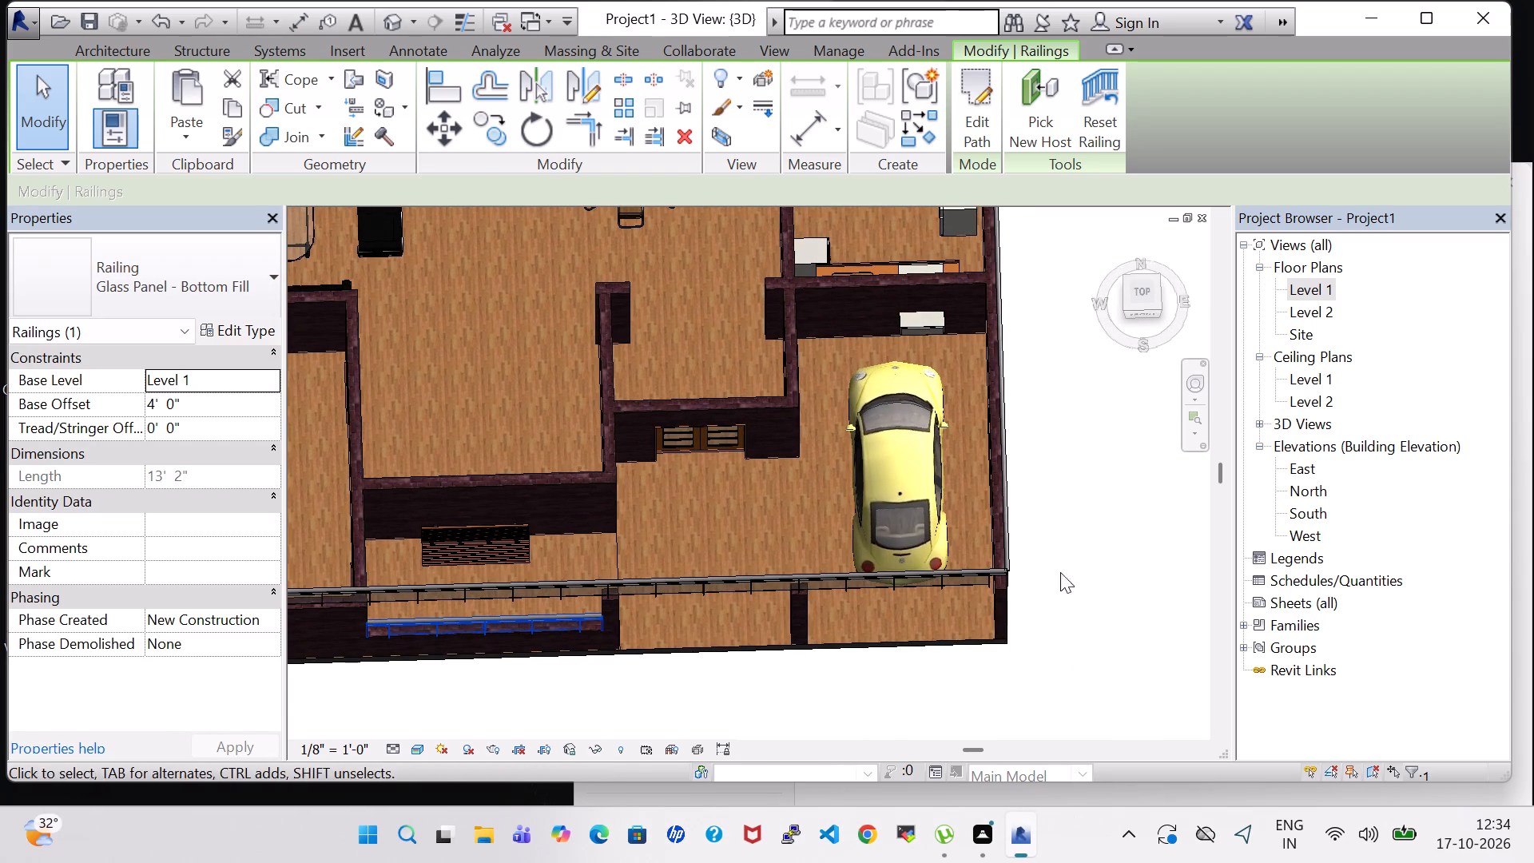
middle_drag(1062, 550, 1261, 551)
scroll(1261, 551, down, 1)
middle_drag(600, 396, 699, 466)
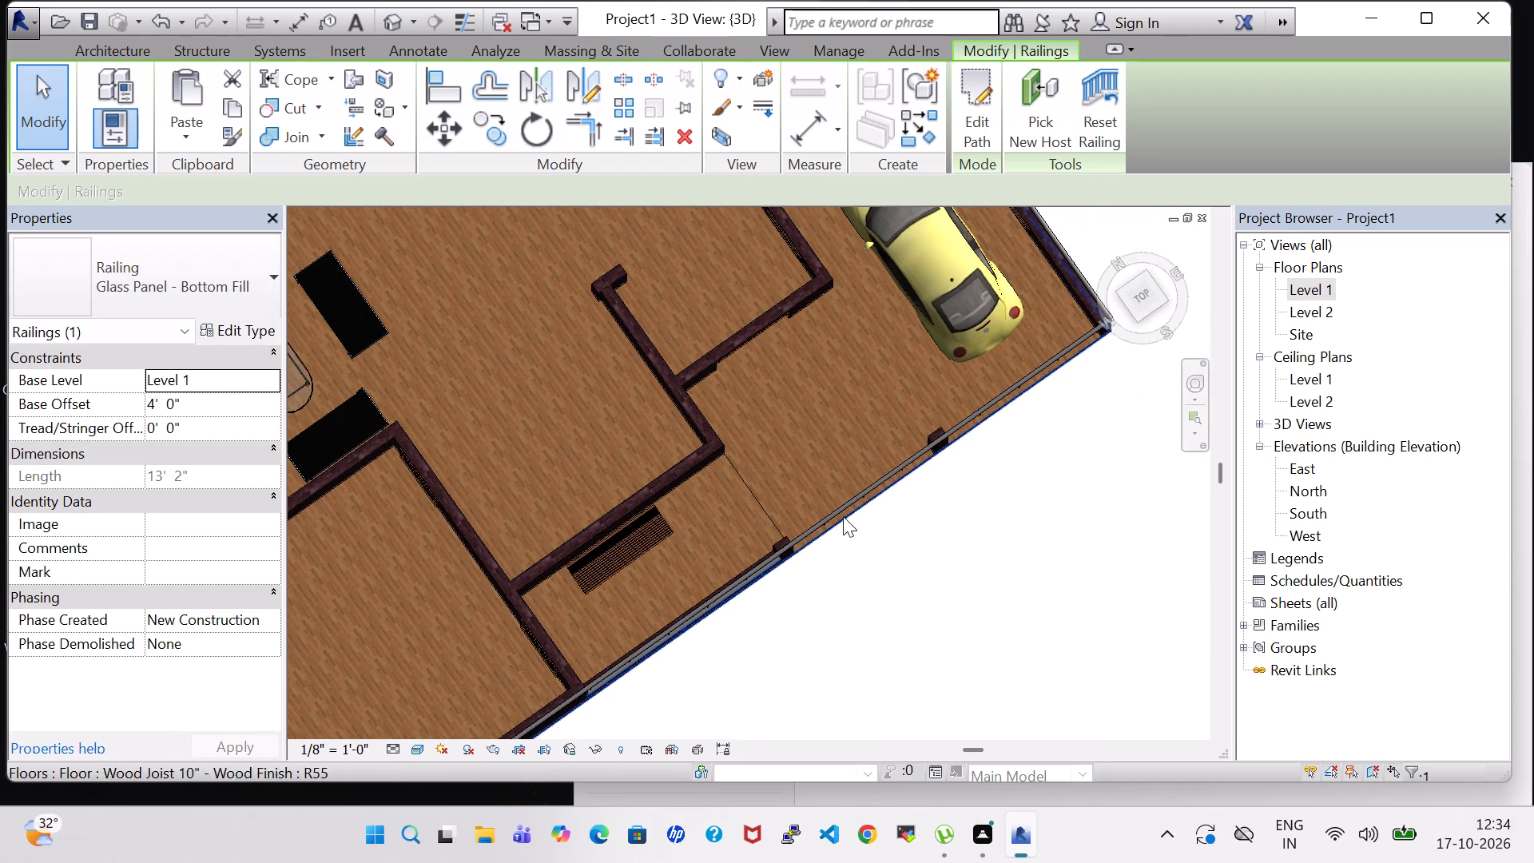
middle_drag(895, 648, 734, 579)
middle_drag(747, 436, 823, 438)
middle_drag(947, 690, 1015, 690)
double_click(1306, 294)
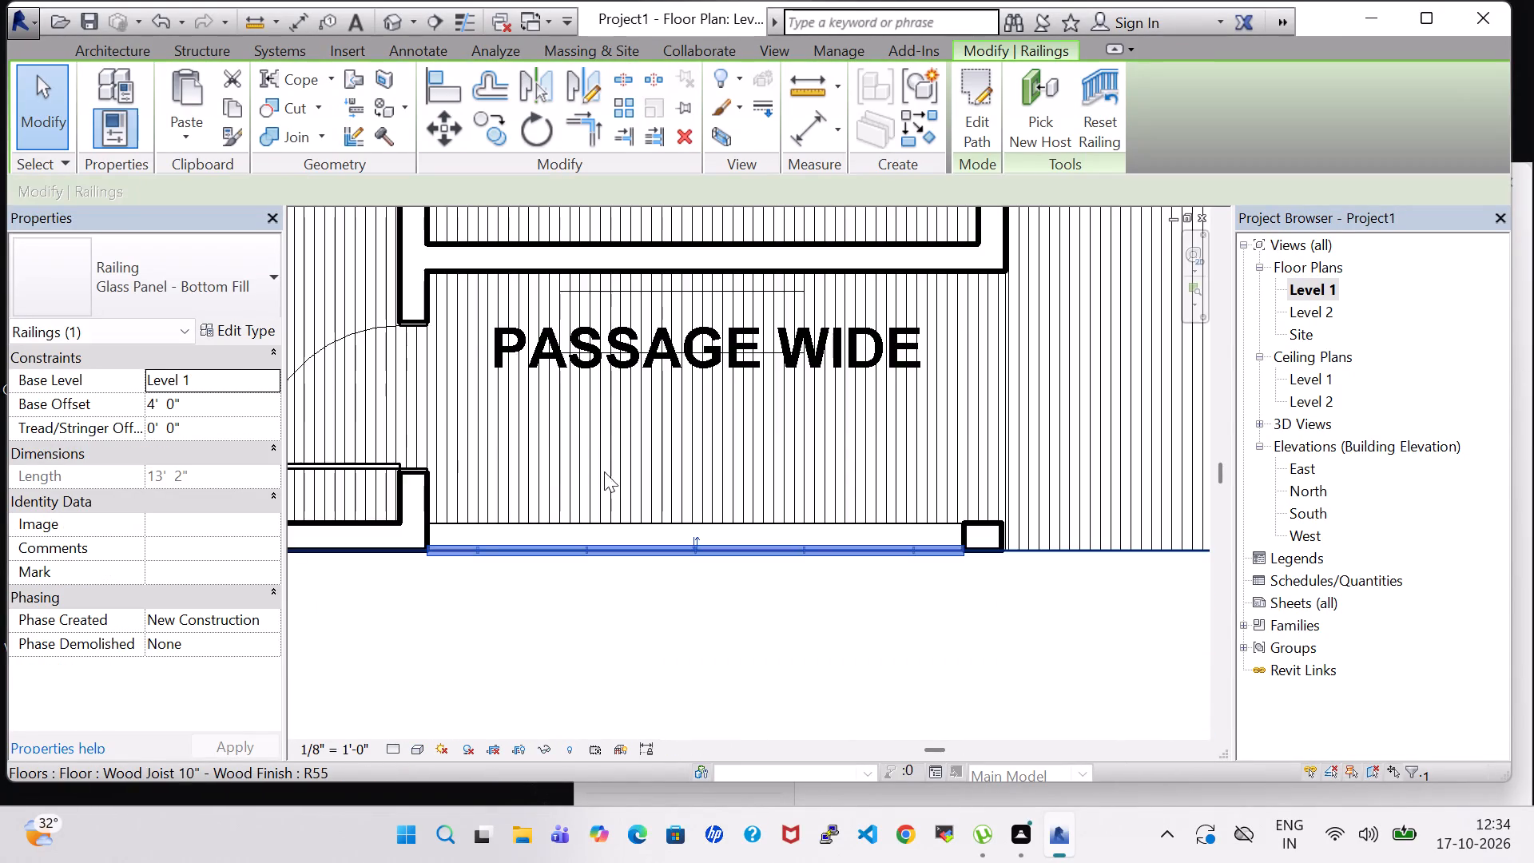
scroll(610, 474, down, 4)
middle_drag(612, 469, 626, 603)
scroll(626, 602, down, 1)
scroll(616, 483, down, 2)
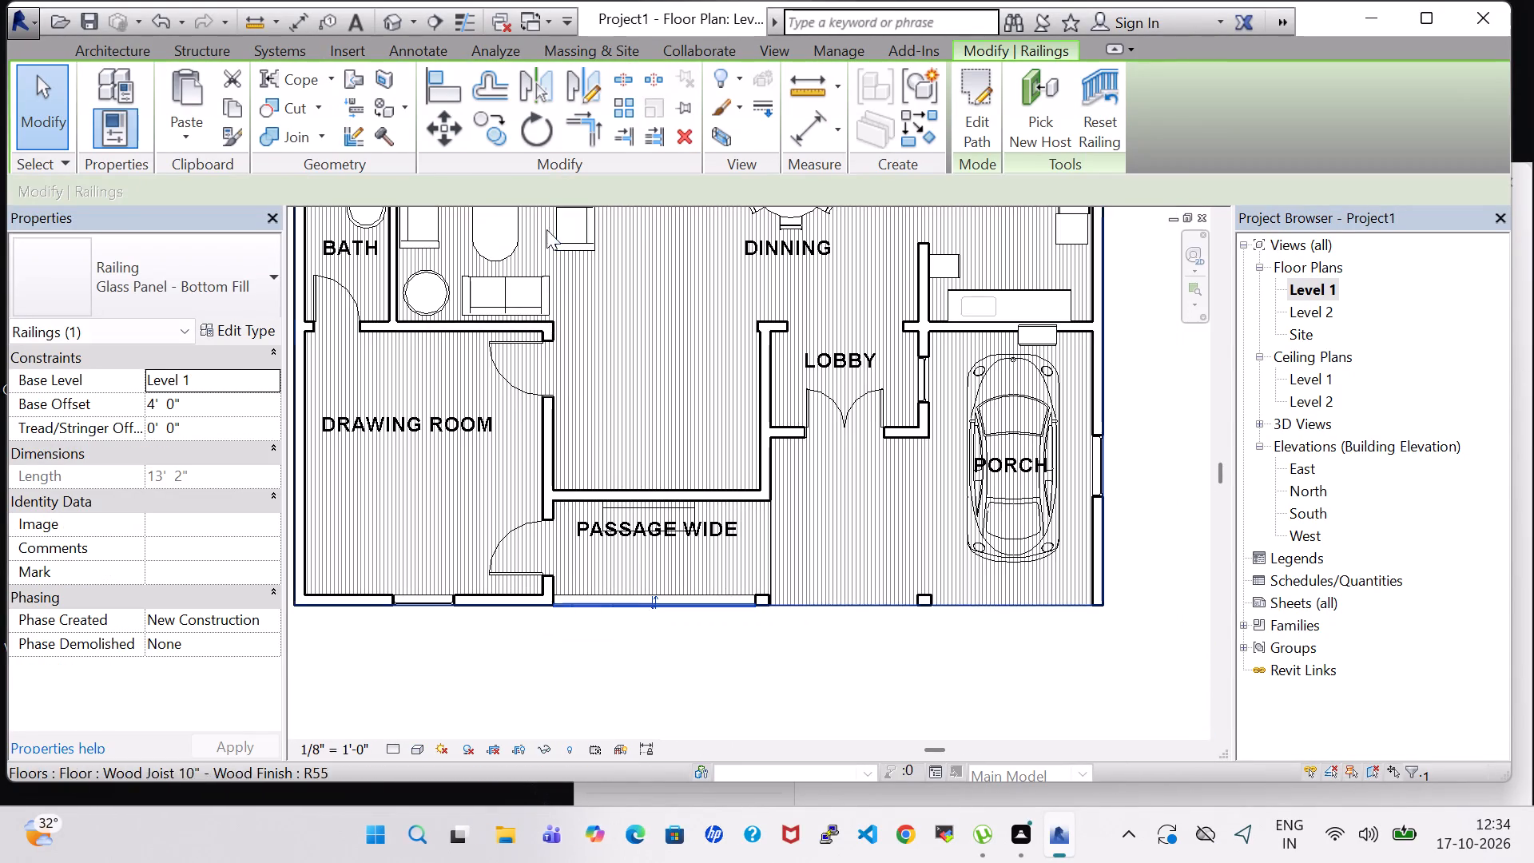
scroll(562, 288, down, 1)
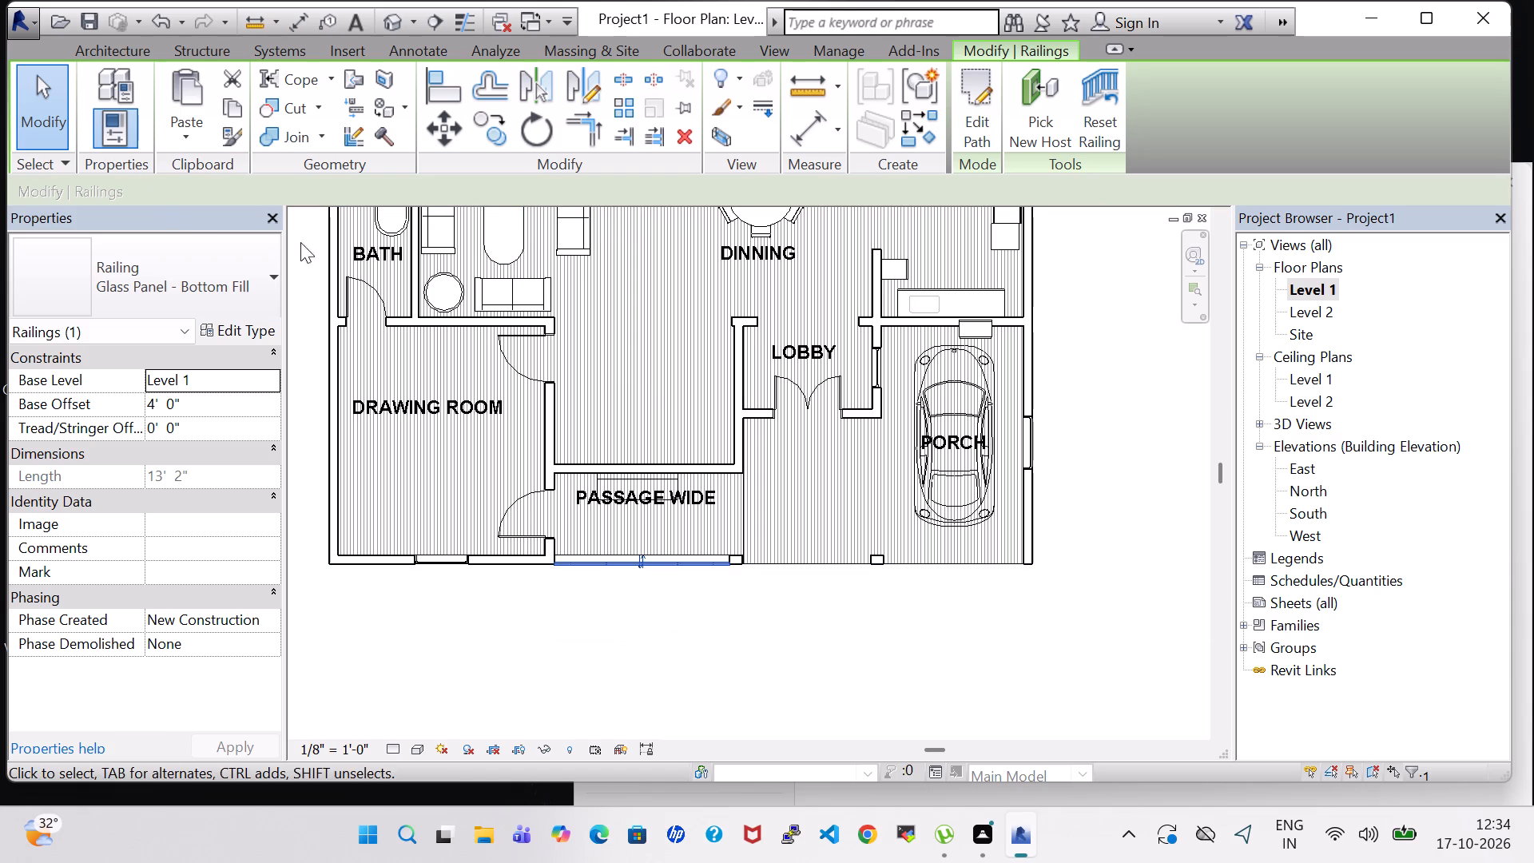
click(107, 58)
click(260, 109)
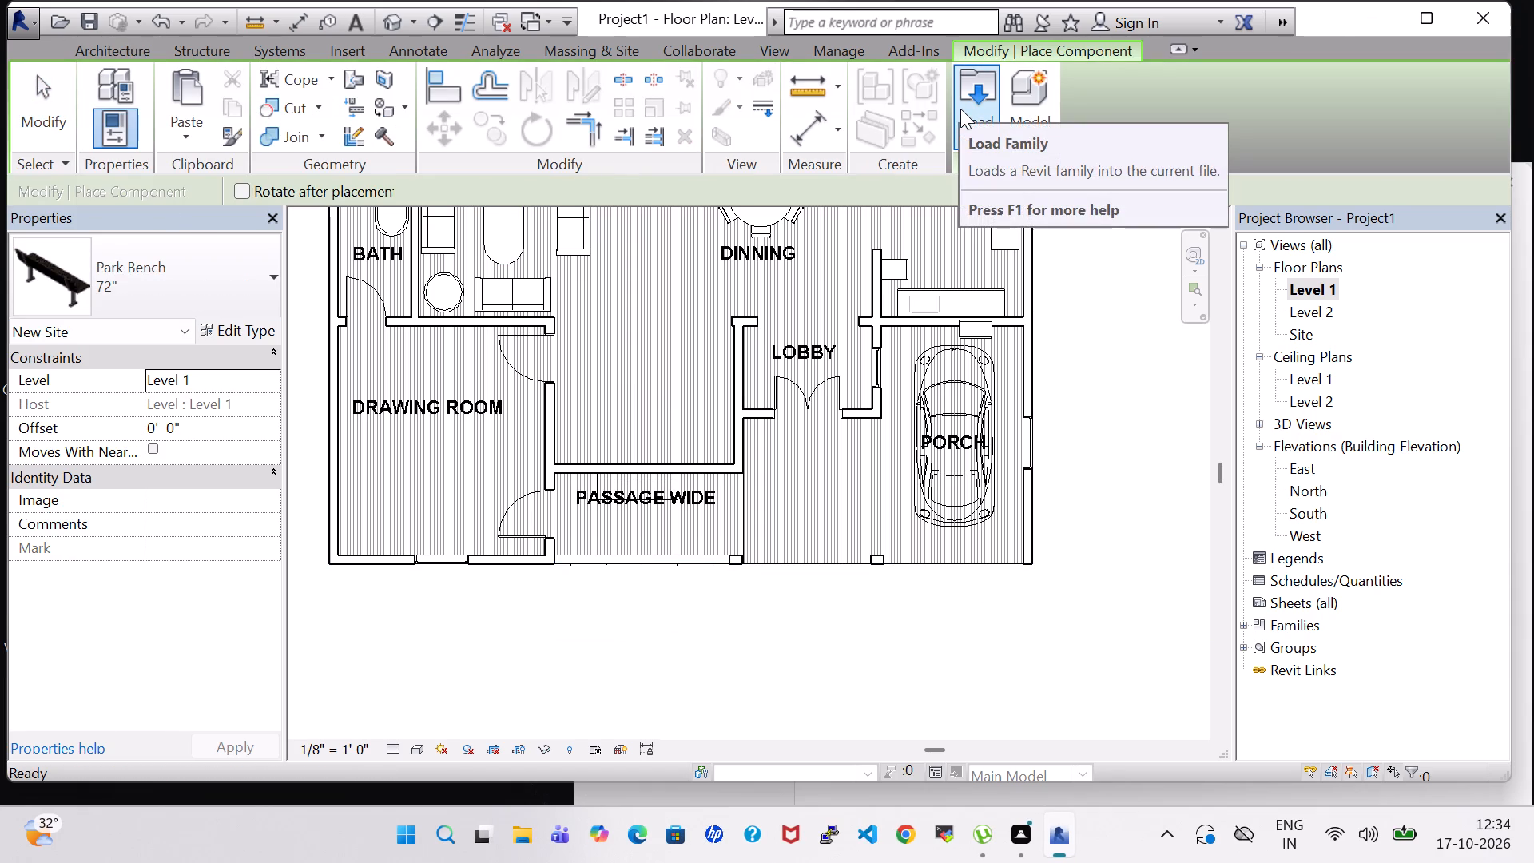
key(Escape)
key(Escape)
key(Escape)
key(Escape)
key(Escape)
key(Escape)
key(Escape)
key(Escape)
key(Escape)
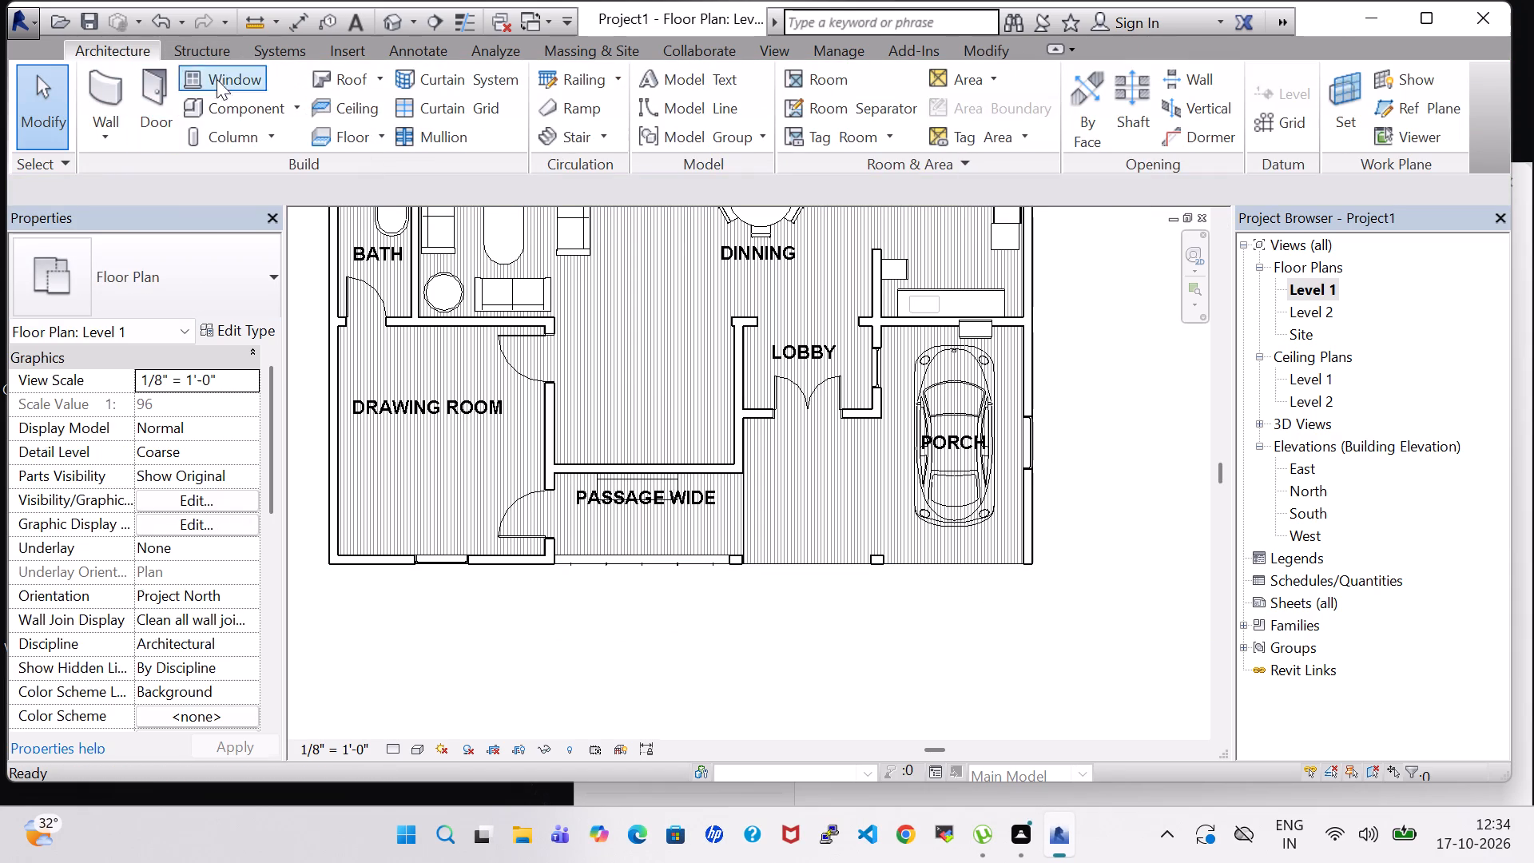
Place a 72" x 36" Desk component in the drawing room, with its long side along the outer side wall.
click(224, 111)
click(240, 296)
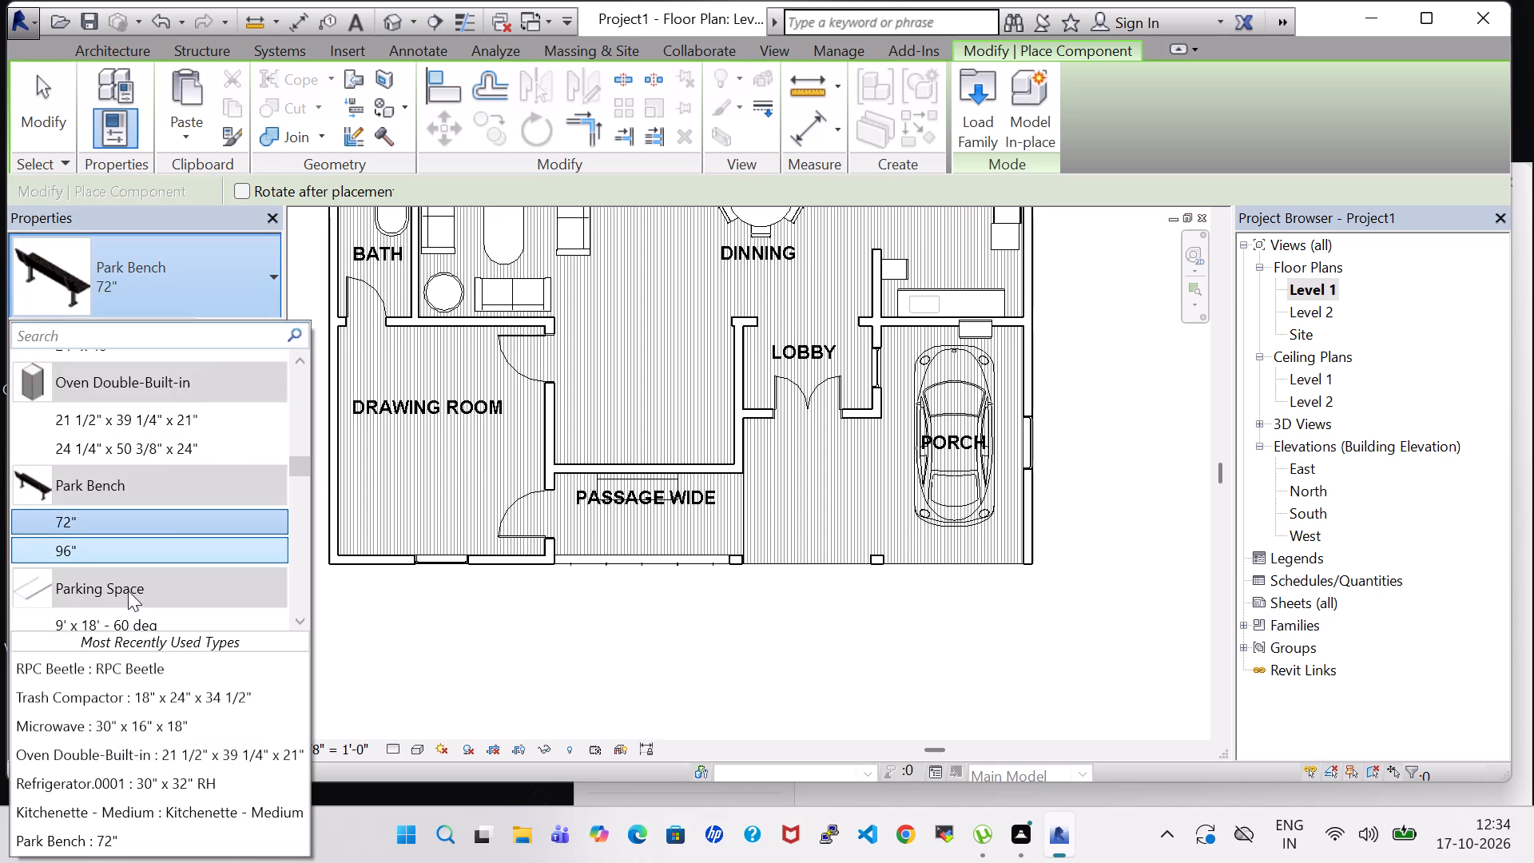
scroll(126, 591, up, 9)
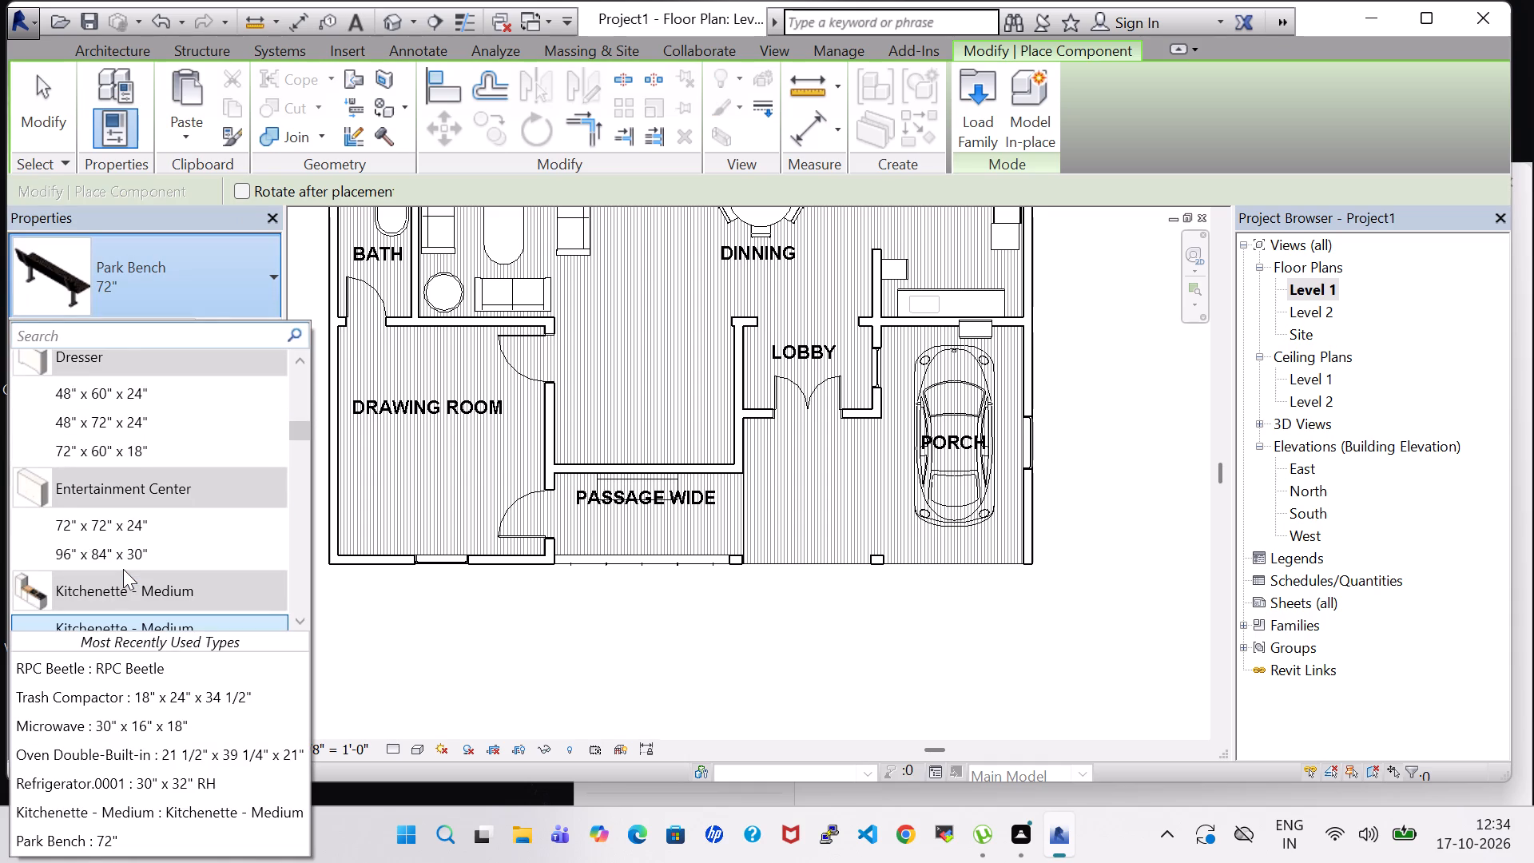
scroll(123, 569, up, 4)
scroll(123, 569, down, 3)
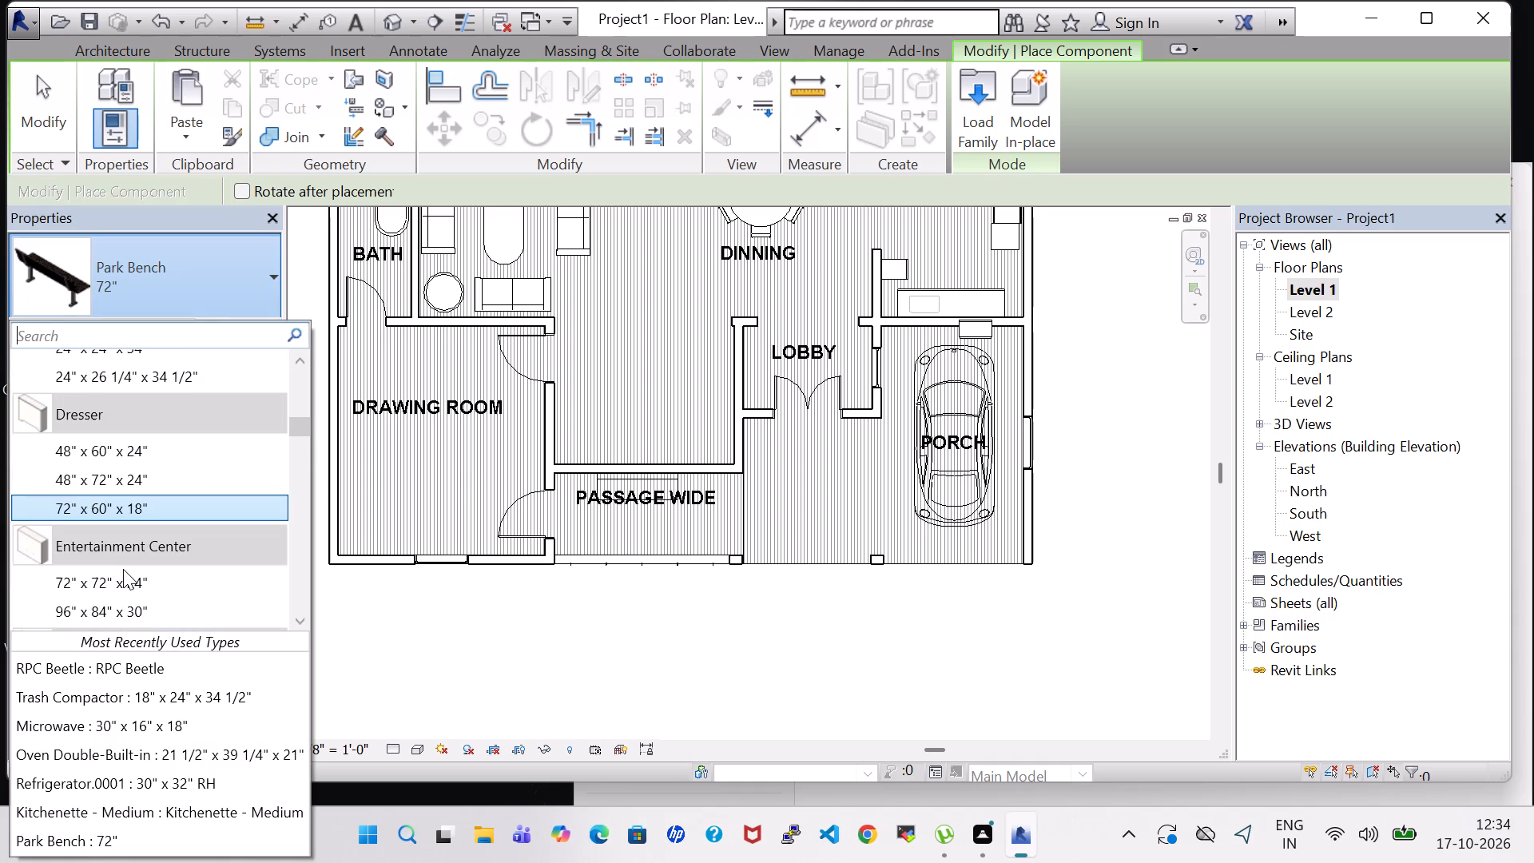
scroll(123, 569, up, 5)
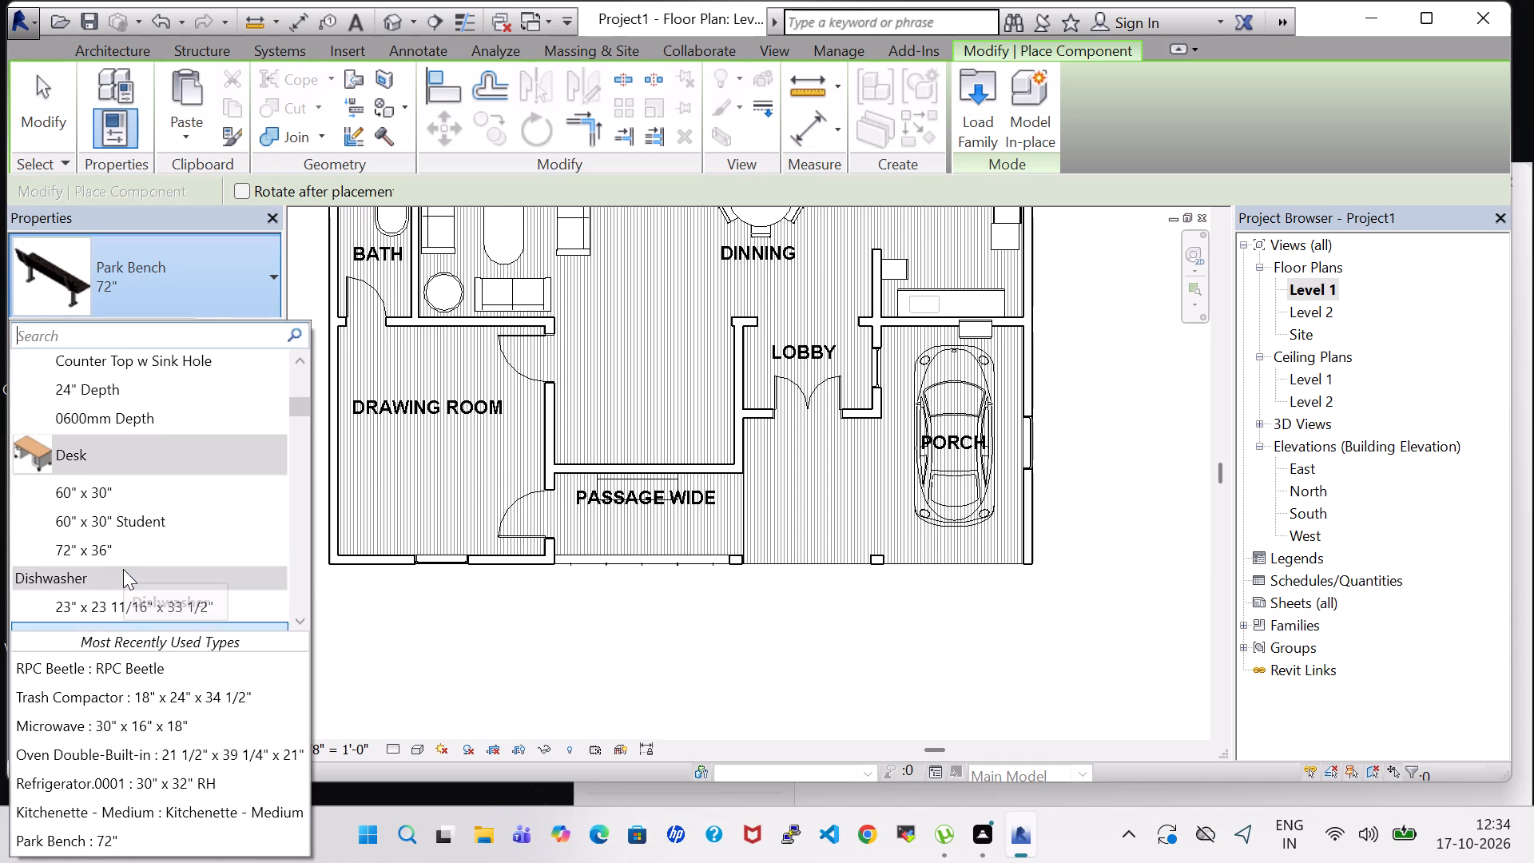
click(100, 549)
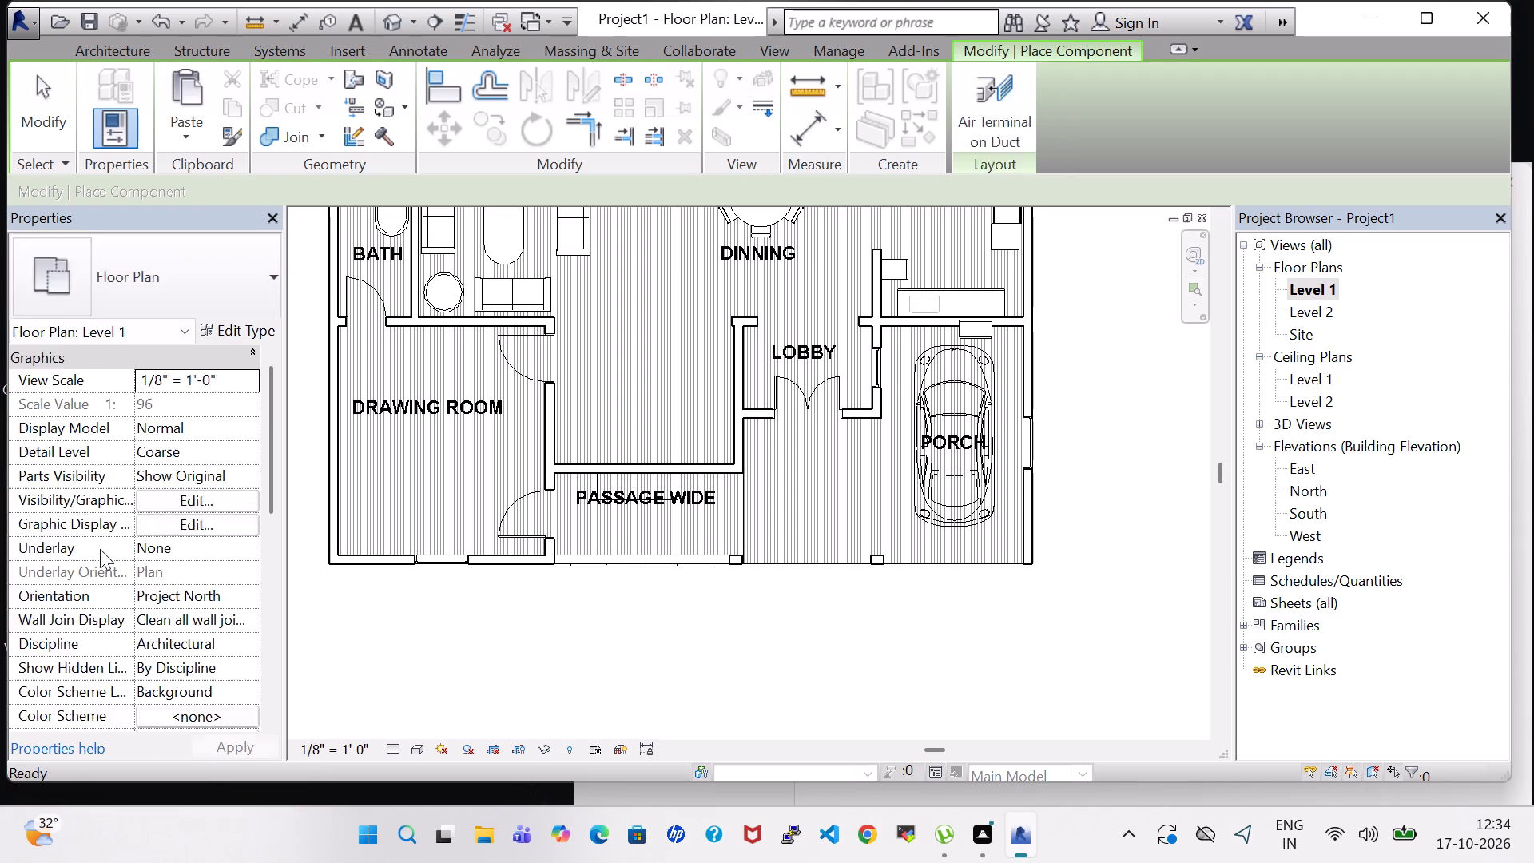
scroll(386, 475, up, 5)
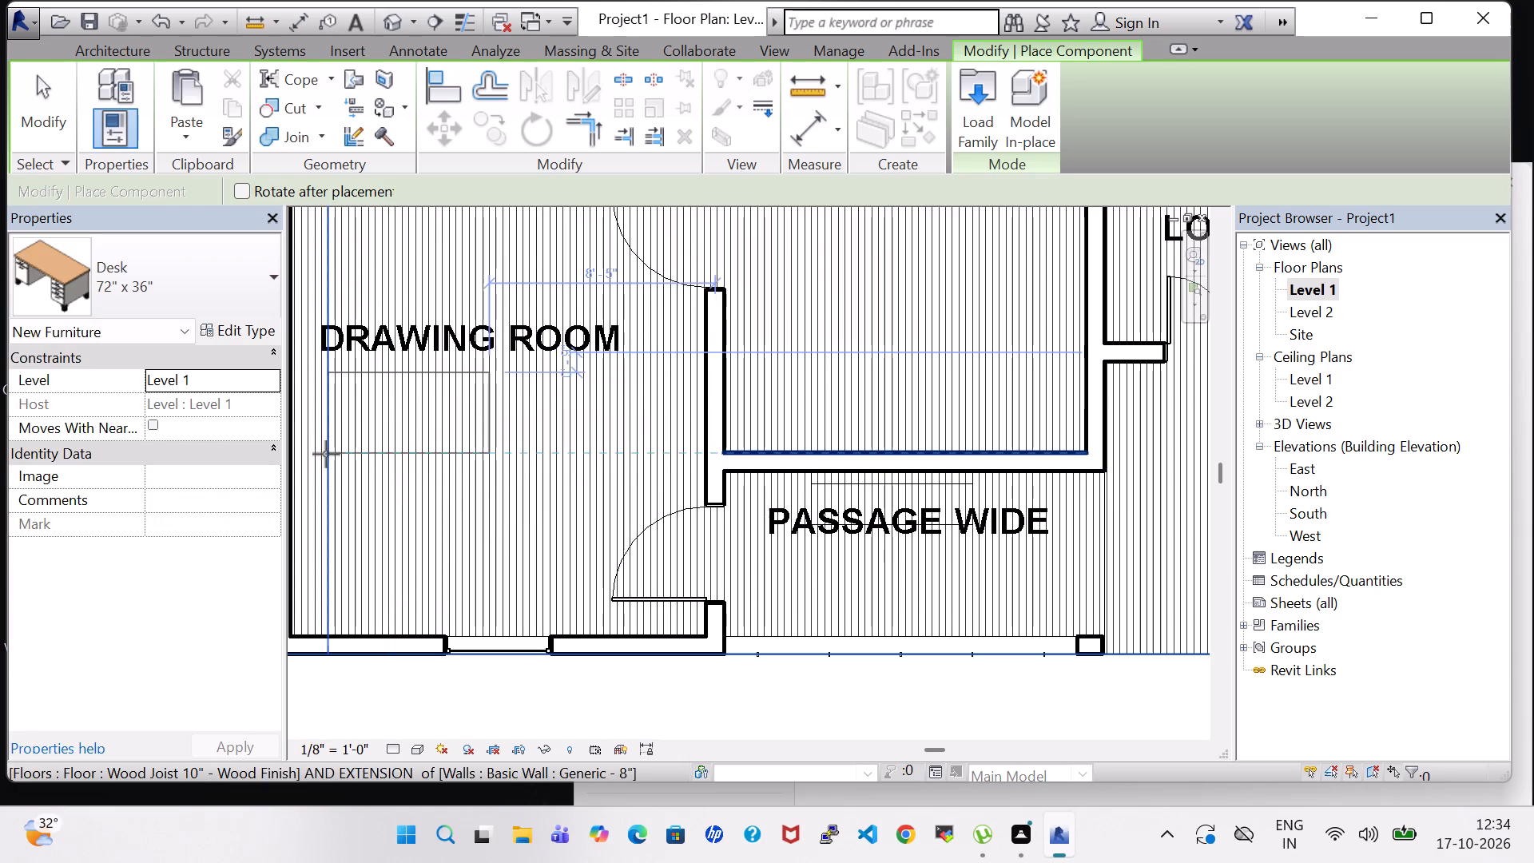
key(space)
key(space)
scroll(466, 539, up, 1)
middle_drag(466, 539, 634, 536)
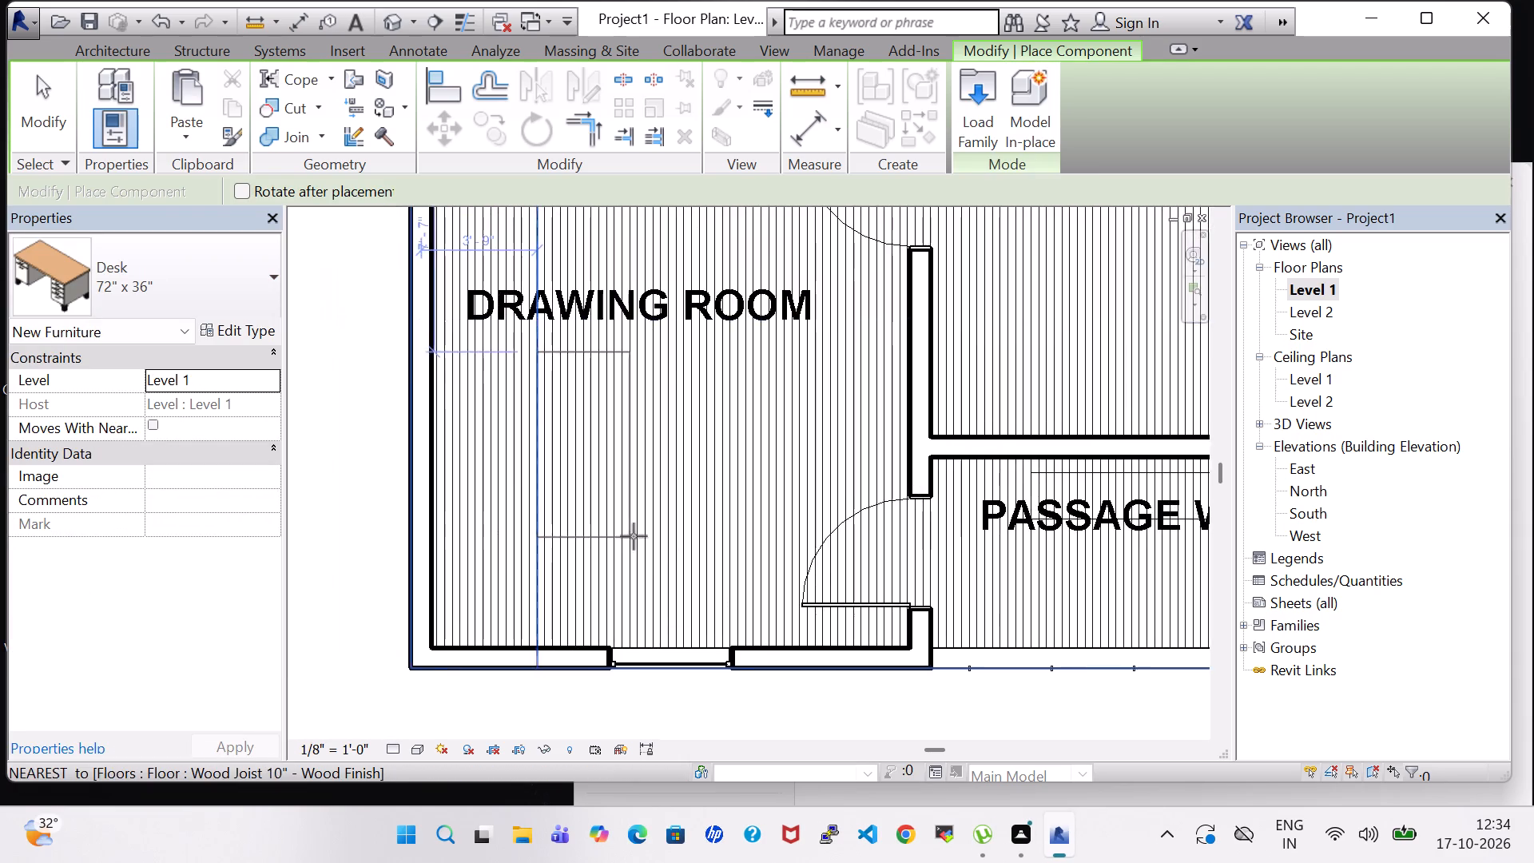
scroll(616, 532, down, 6)
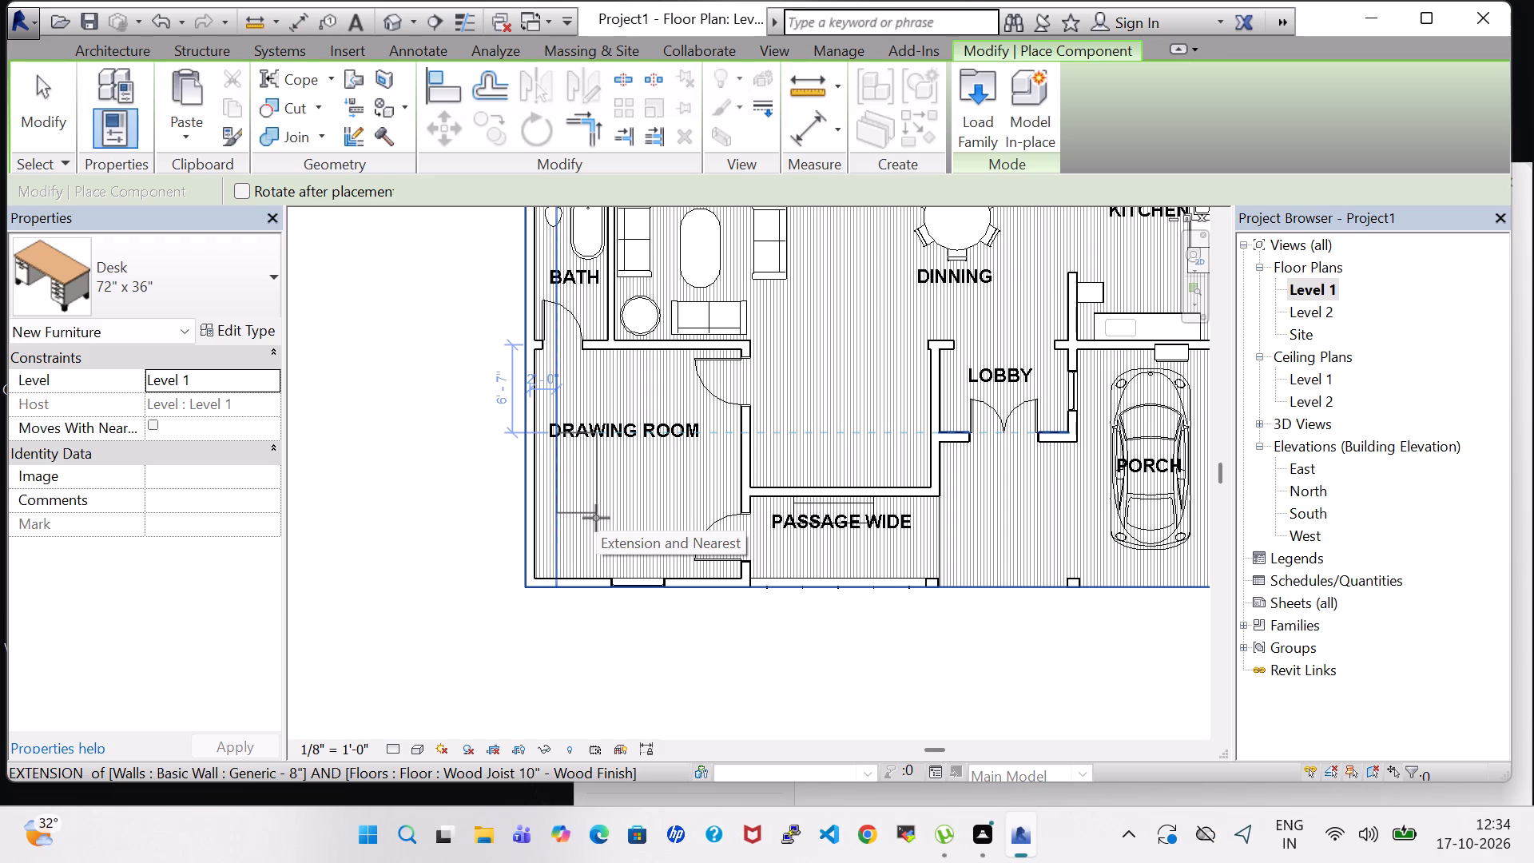
scroll(596, 518, up, 2)
click(564, 522)
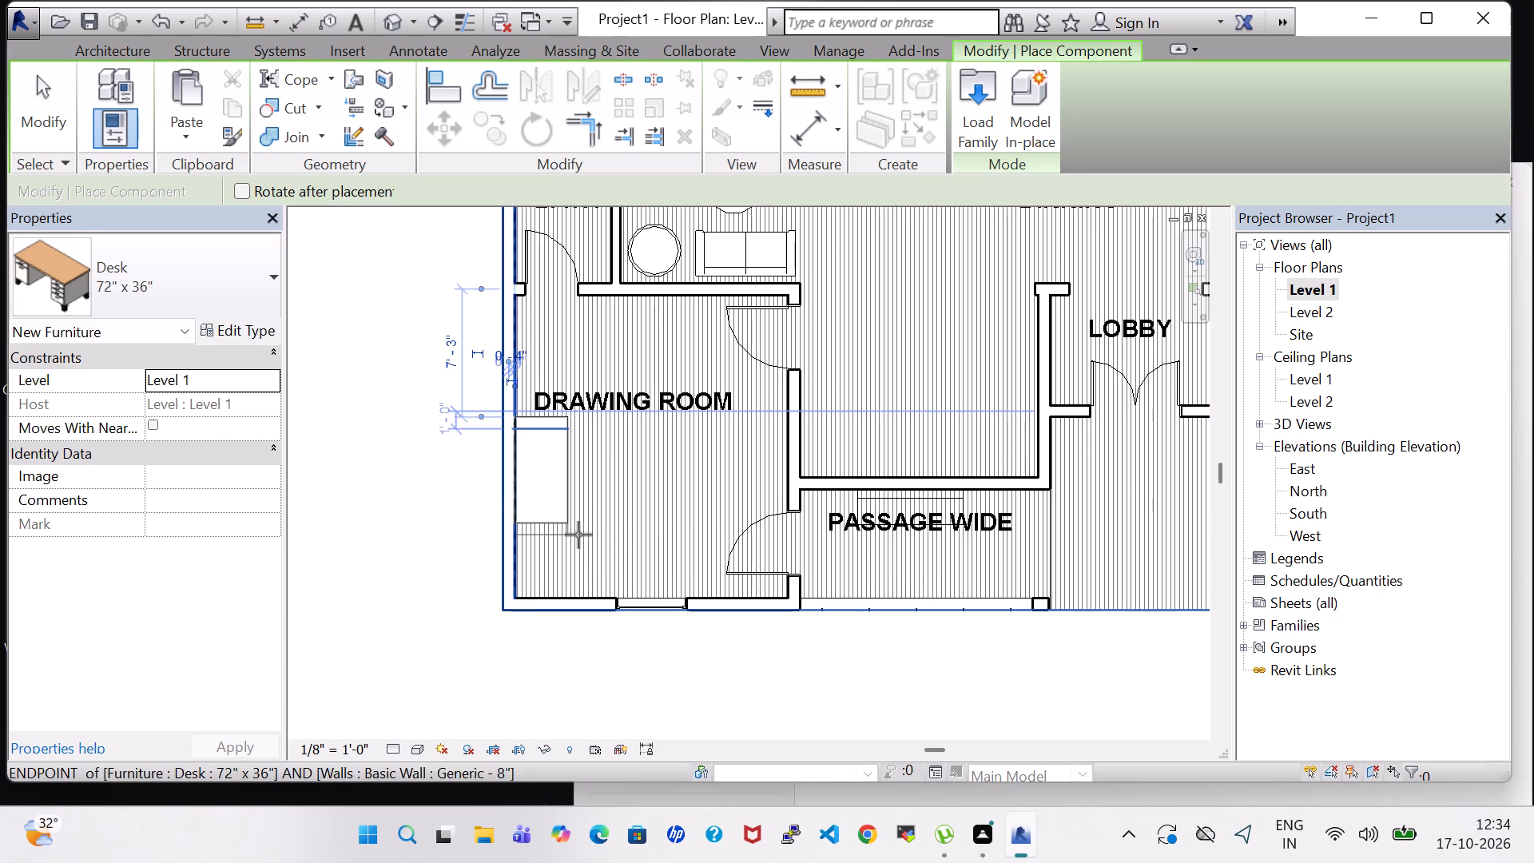
key(Escape)
key(Escape)
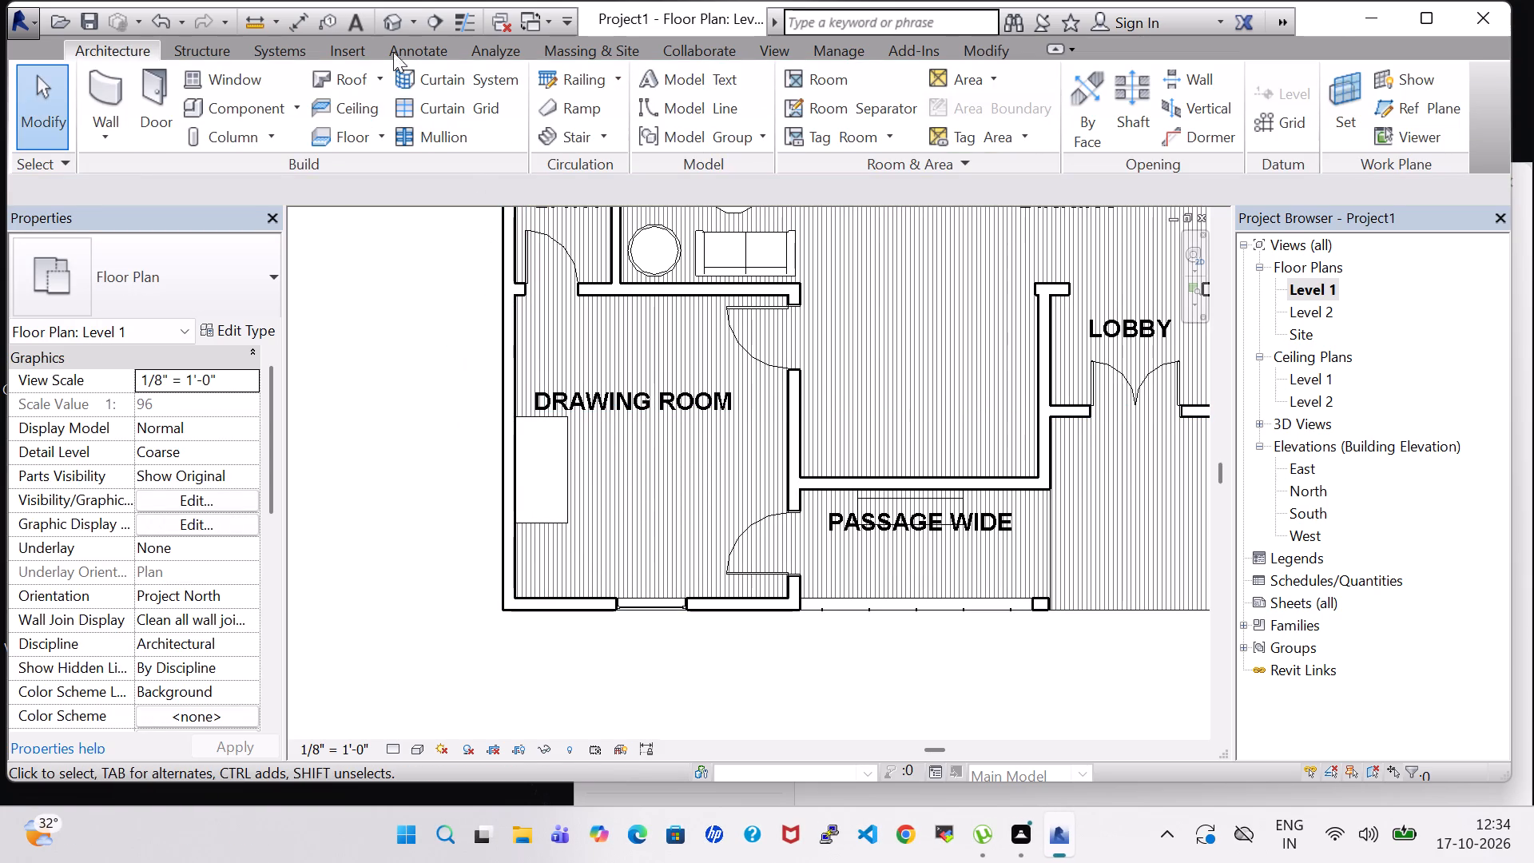
Rotate the drawing-room desk 180 degrees in the 3D view.
click(390, 15)
middle_drag(515, 447, 447, 424)
shift+middle_drag(528, 411, 478, 351)
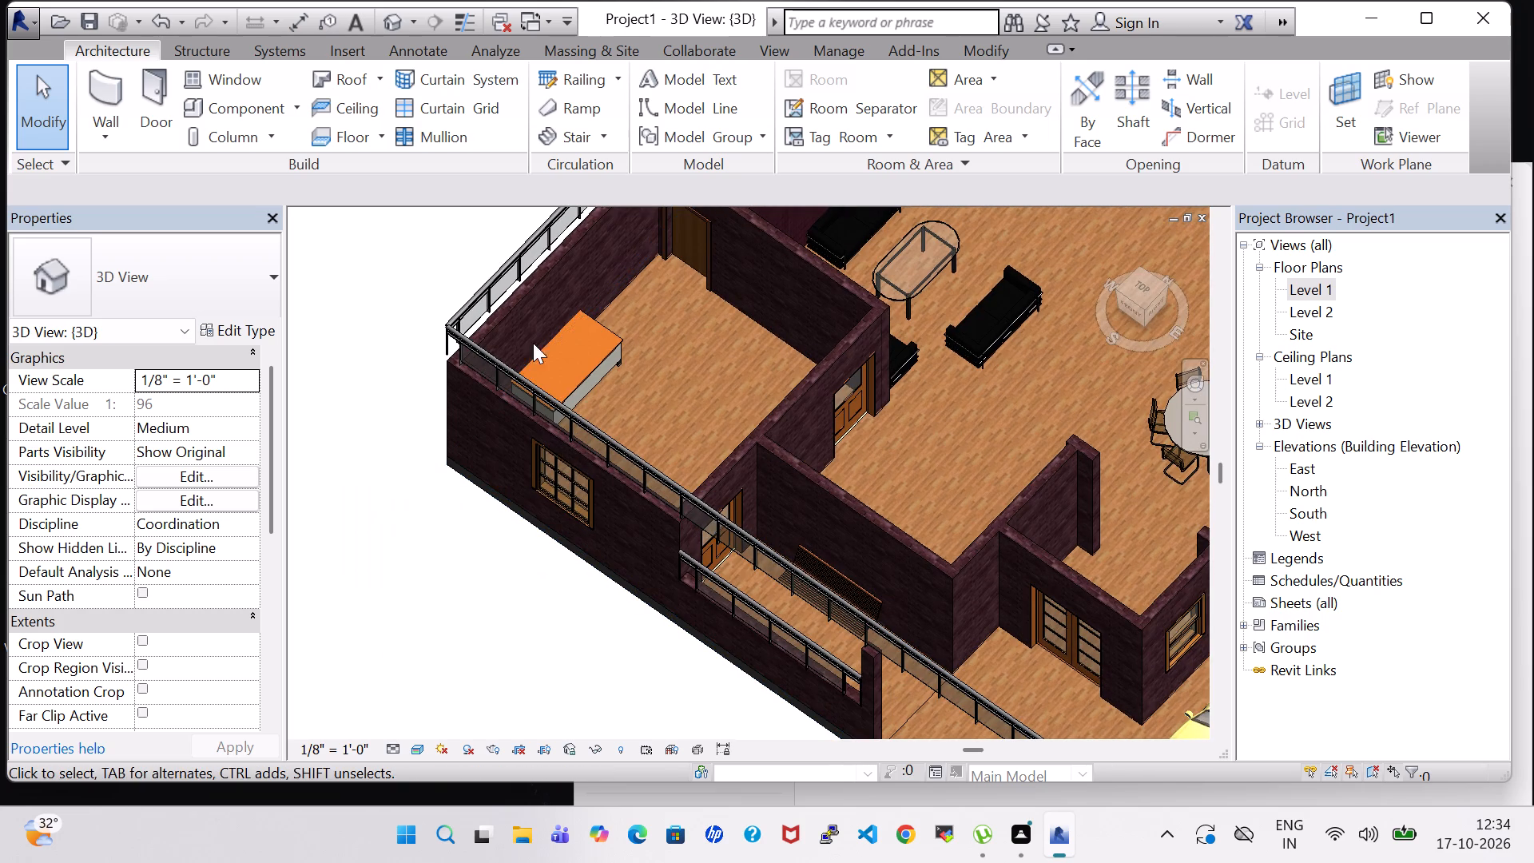
click(598, 365)
key(space)
key(space)
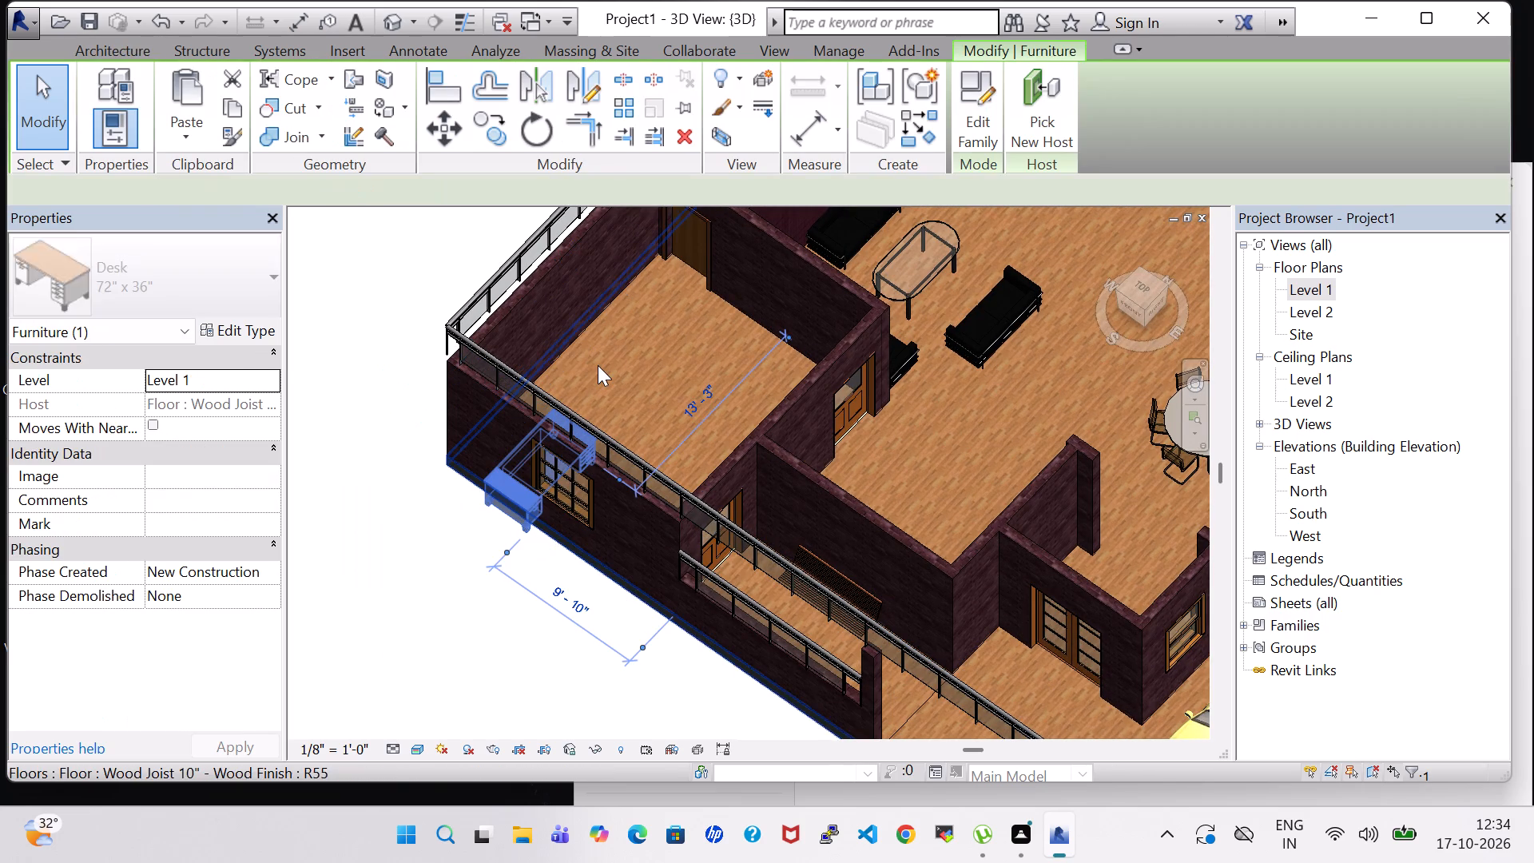
Nudge the rotated desk back inside the drawing room, clear of the outer walls.
key(Up)
key(Up)
key(Up)
key(Up)
key(Up)
key(Up)
key(Up)
key(Up)
key(Up)
key(Up)
key(Up)
key(Up)
key(Up)
key(Up)
key(Up)
key(Up)
key(Up)
key(Up)
key(Up)
key(Up)
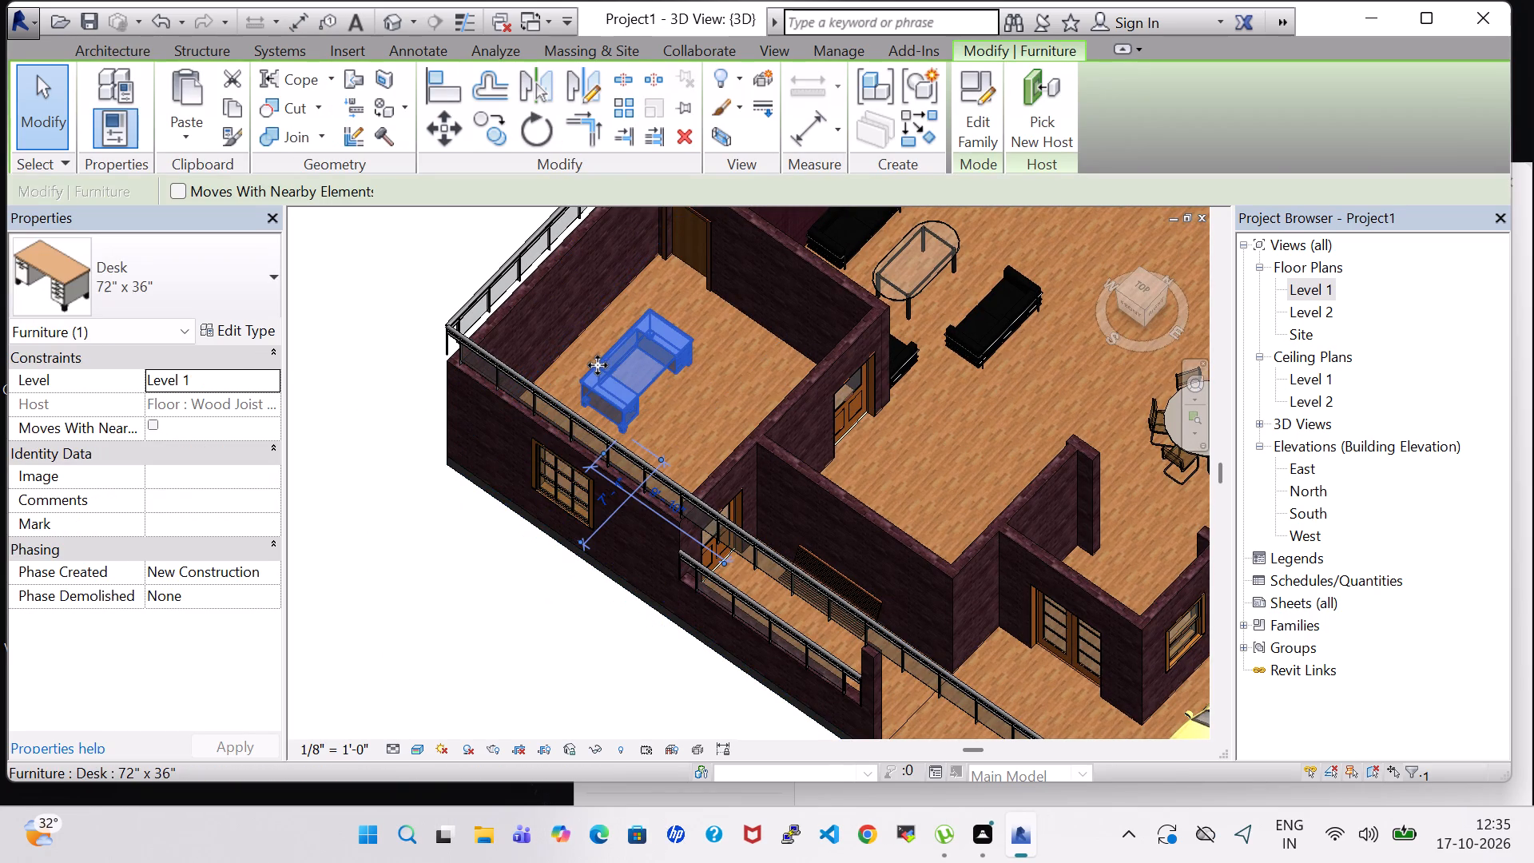
key(Escape)
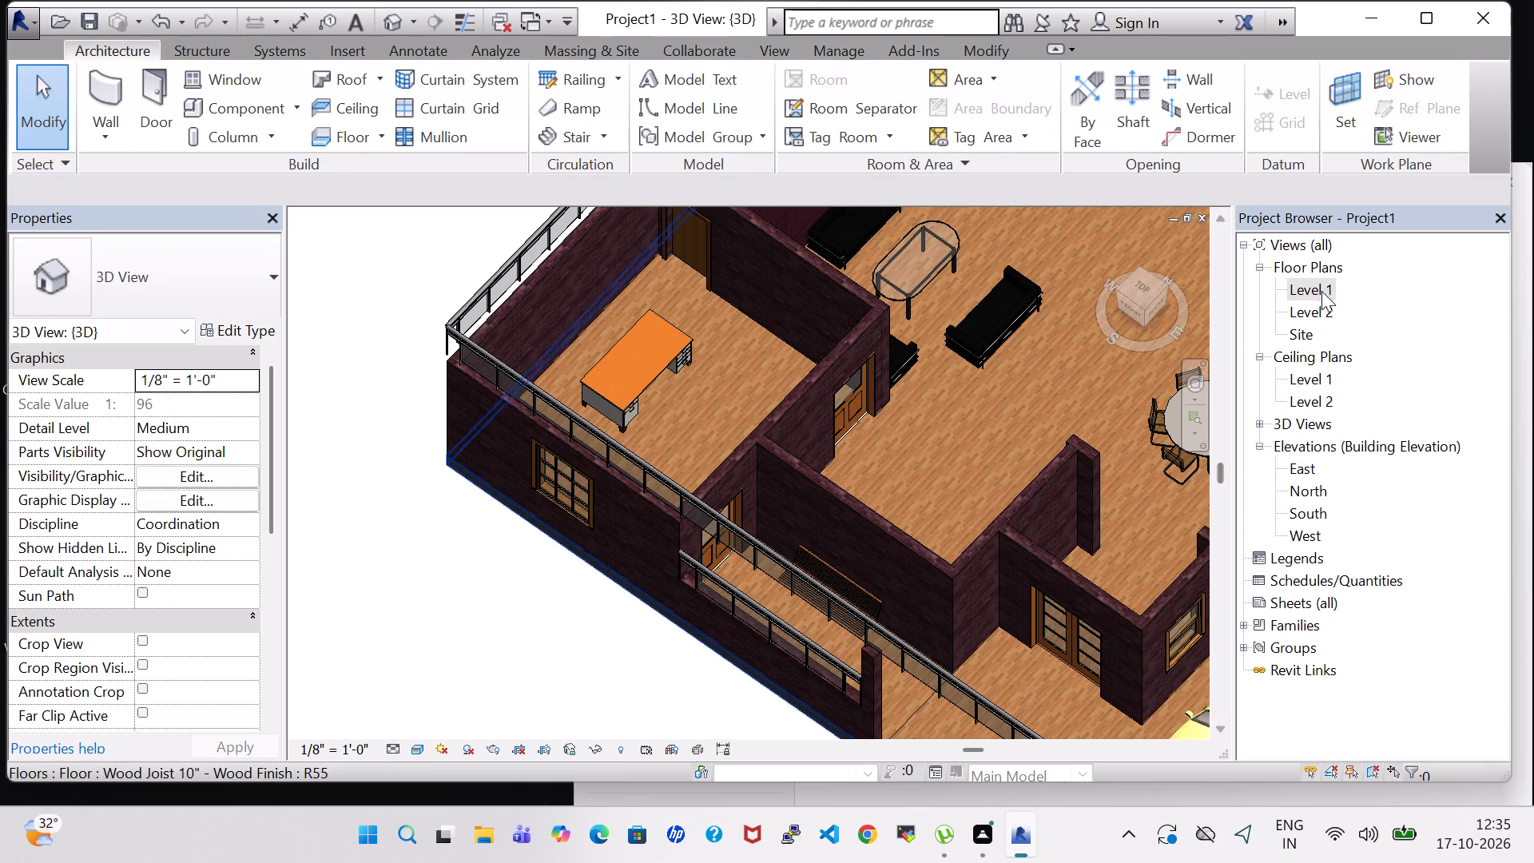
On the Level 1 plan, nudge the desk beside the drawing room's outer side wall, about 3'-1" from the front wall.
double_click(1325, 289)
click(613, 462)
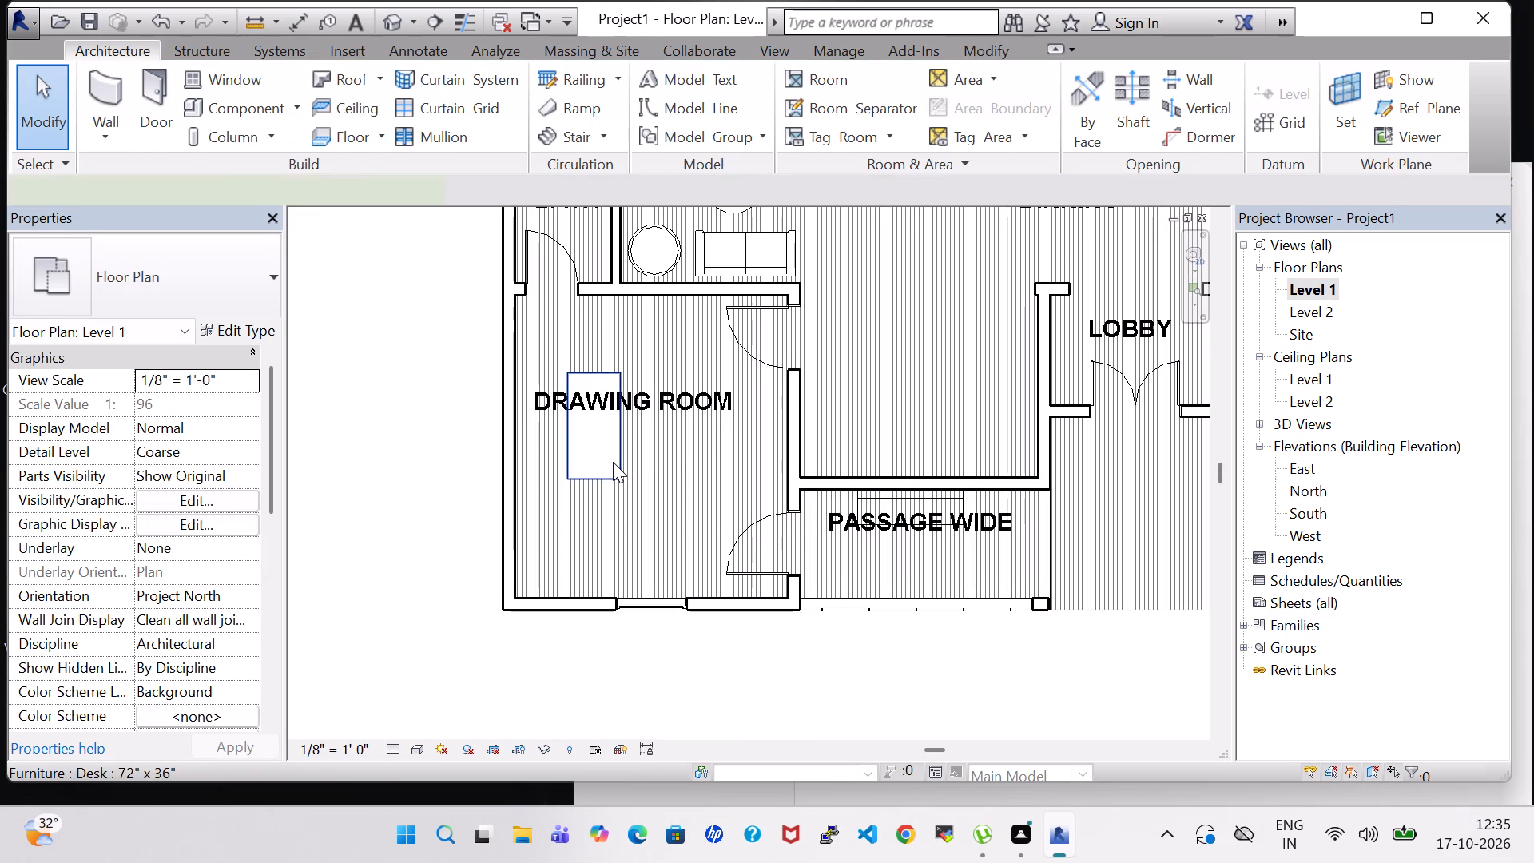
key(Left)
key(Left)
key(Left)
key(Down)
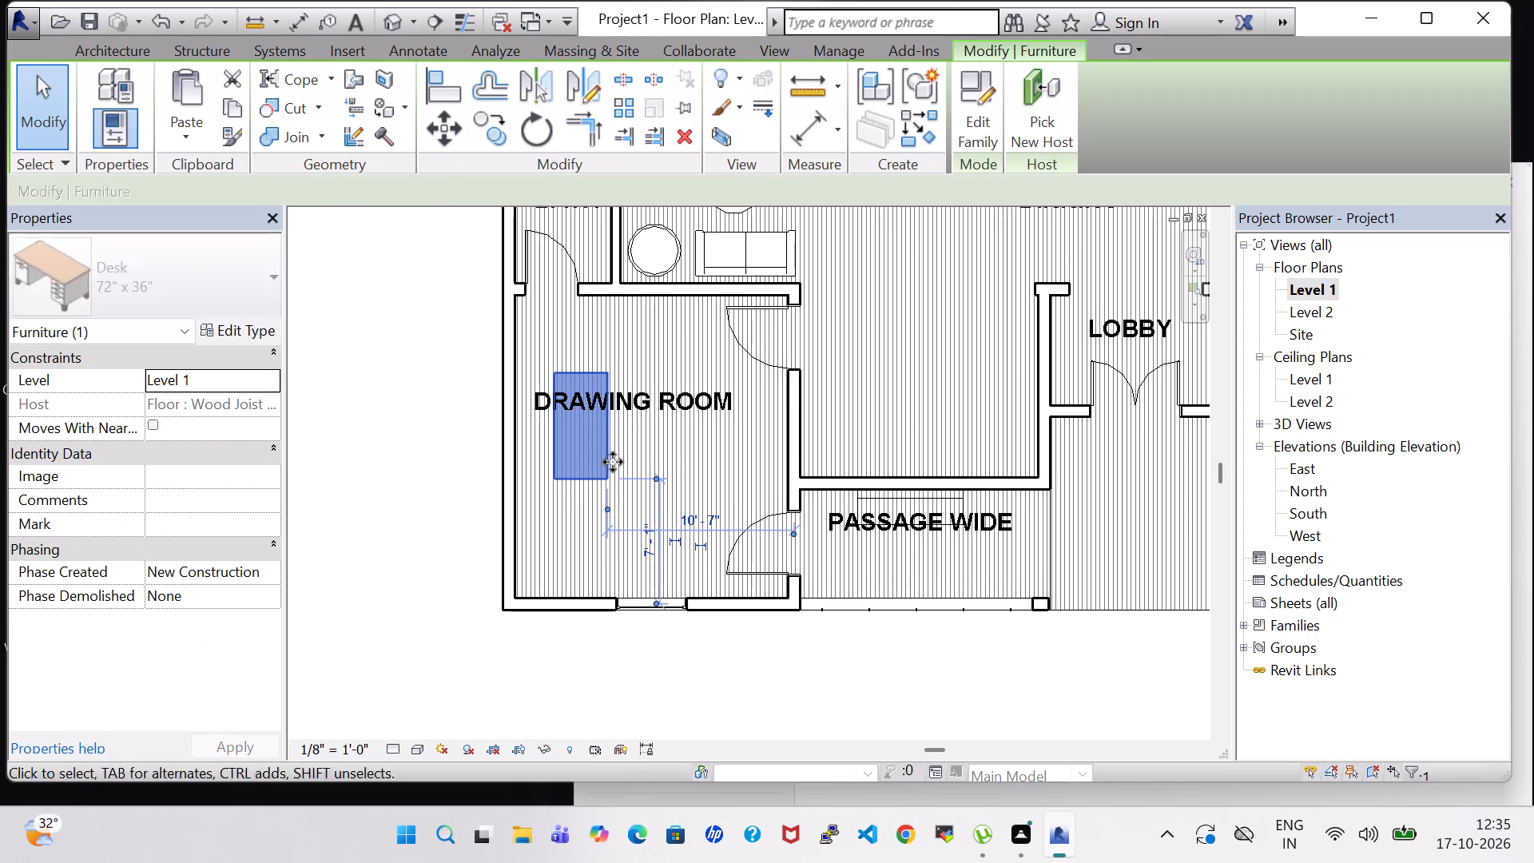
key(Down)
key(Down)
key(Down)
key(Down)
key(Left)
key(Left)
key(Left)
key(Left)
key(Left)
key(Down)
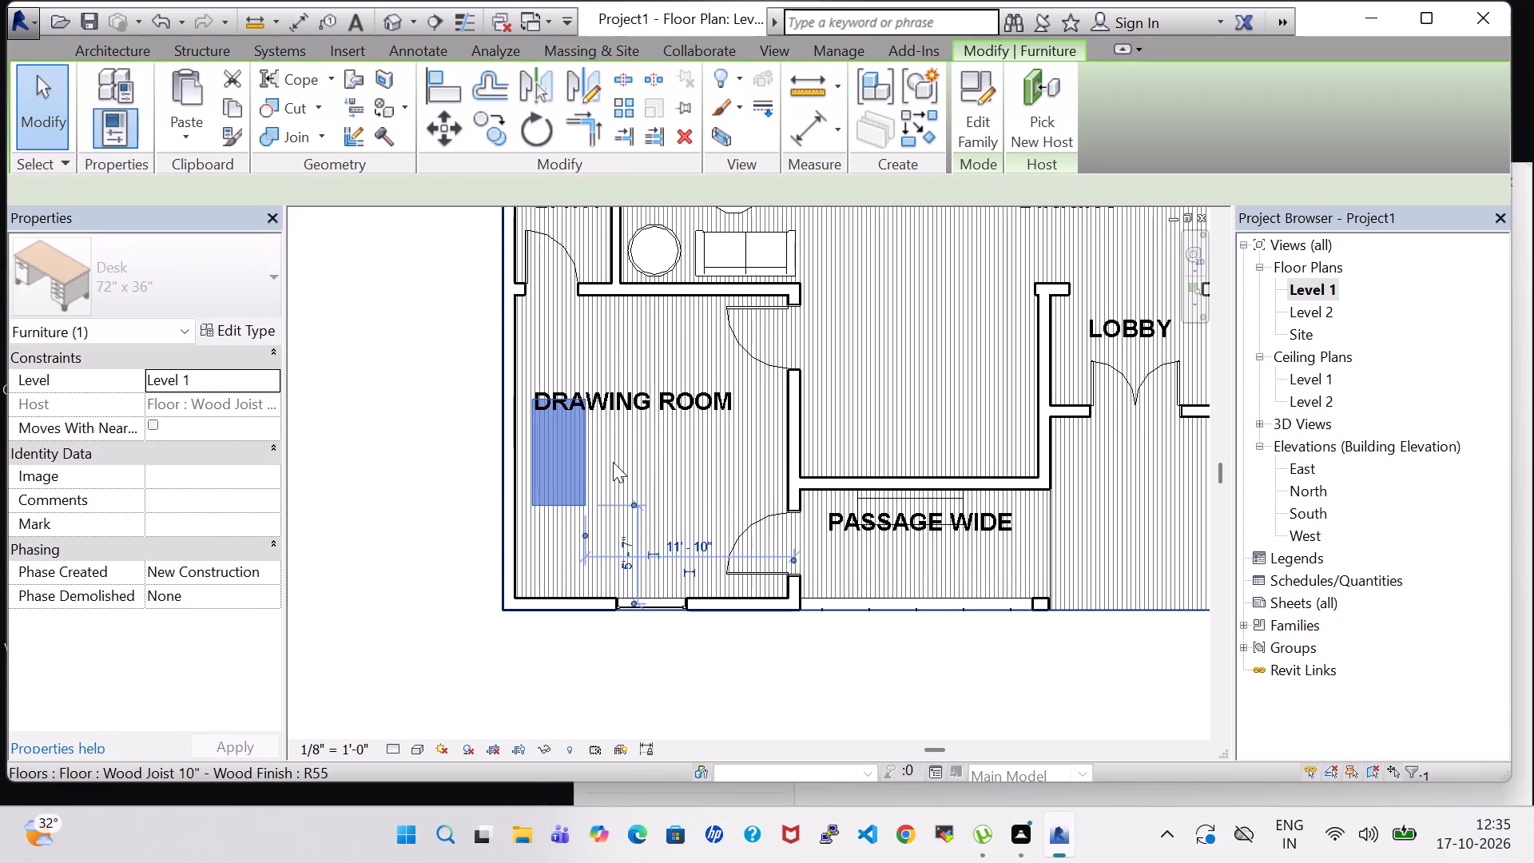
key(Down)
key(Left)
key(Left)
key(Left)
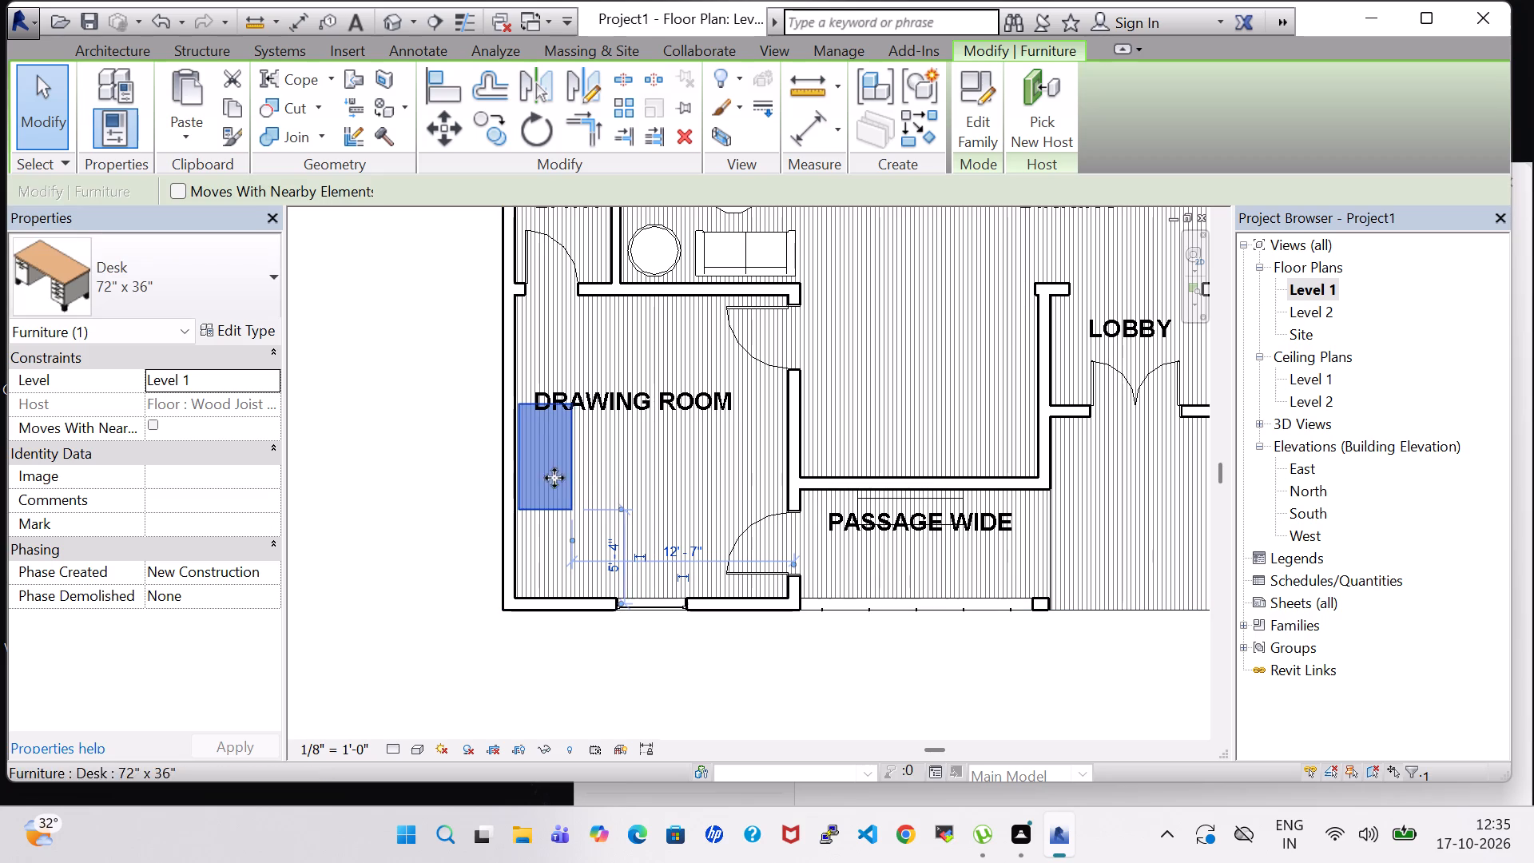
key(Down)
key(Down)
key(Down)
key(Down)
key(Down)
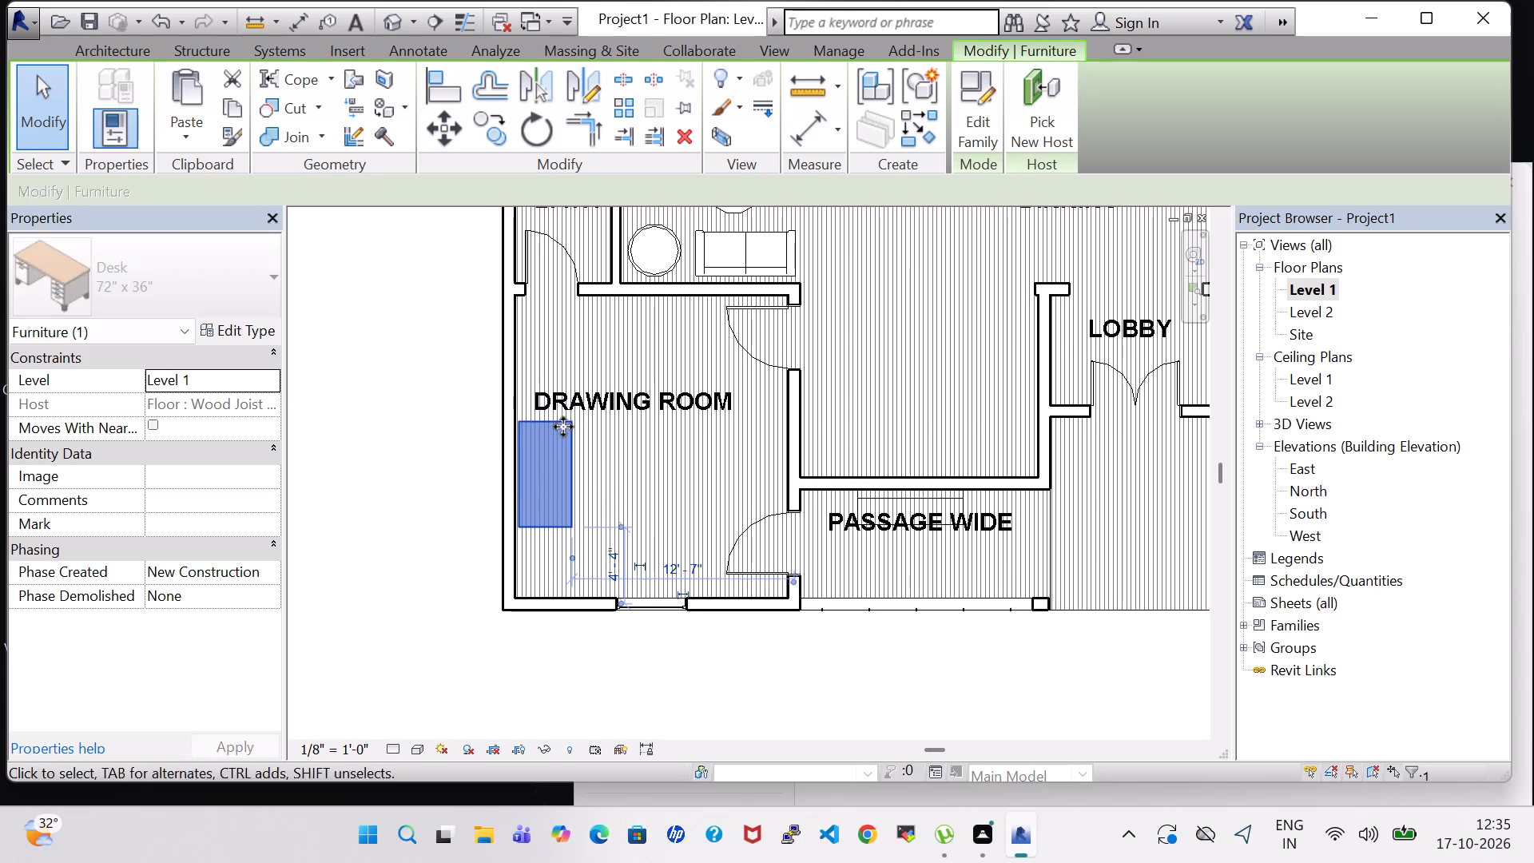
key(Down)
key(Down)
key(Down)
key(Down)
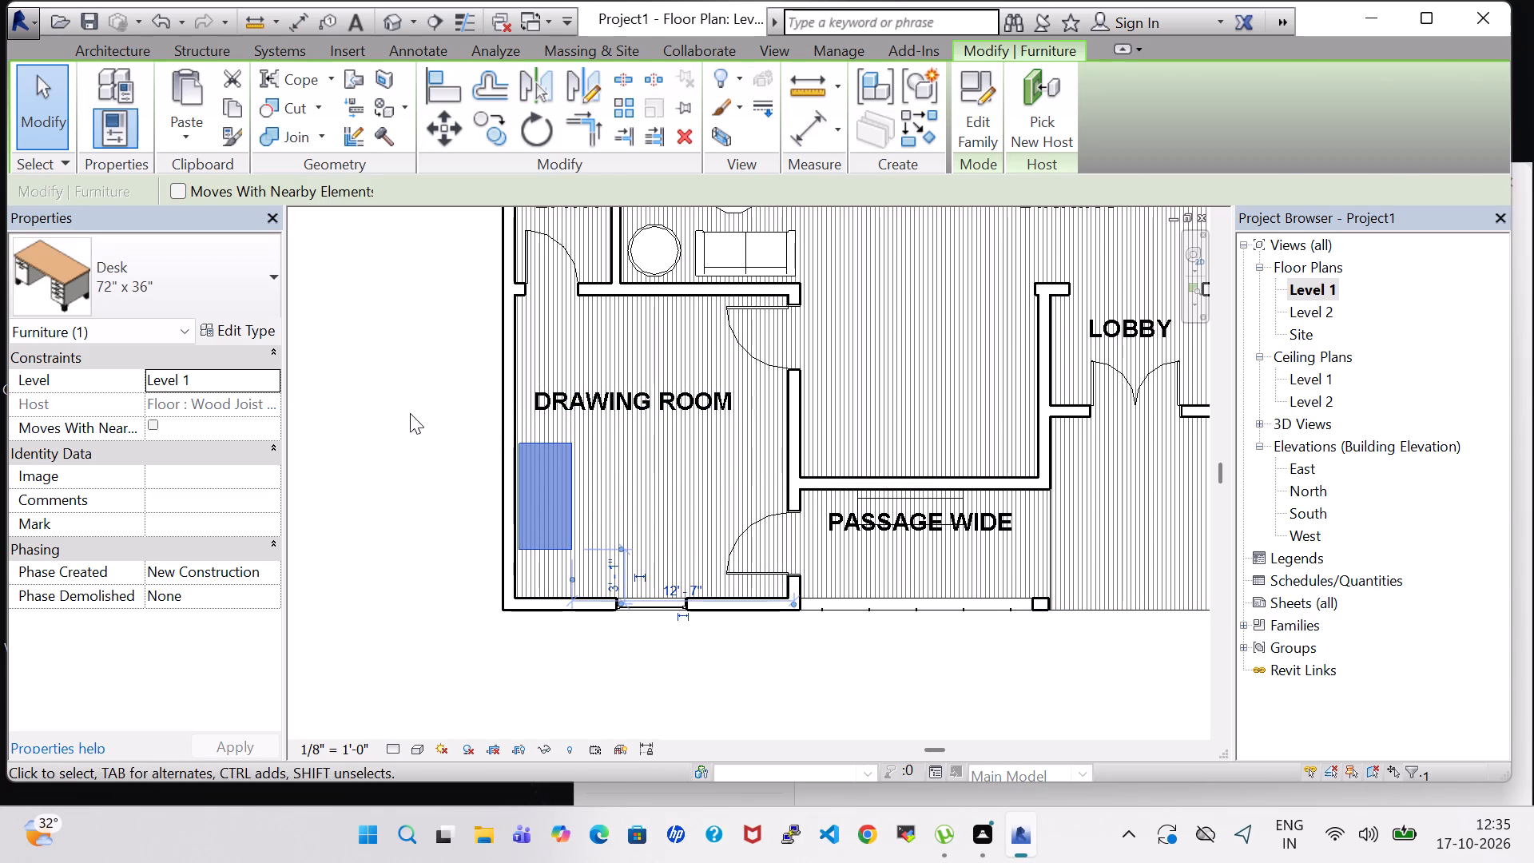
click(373, 396)
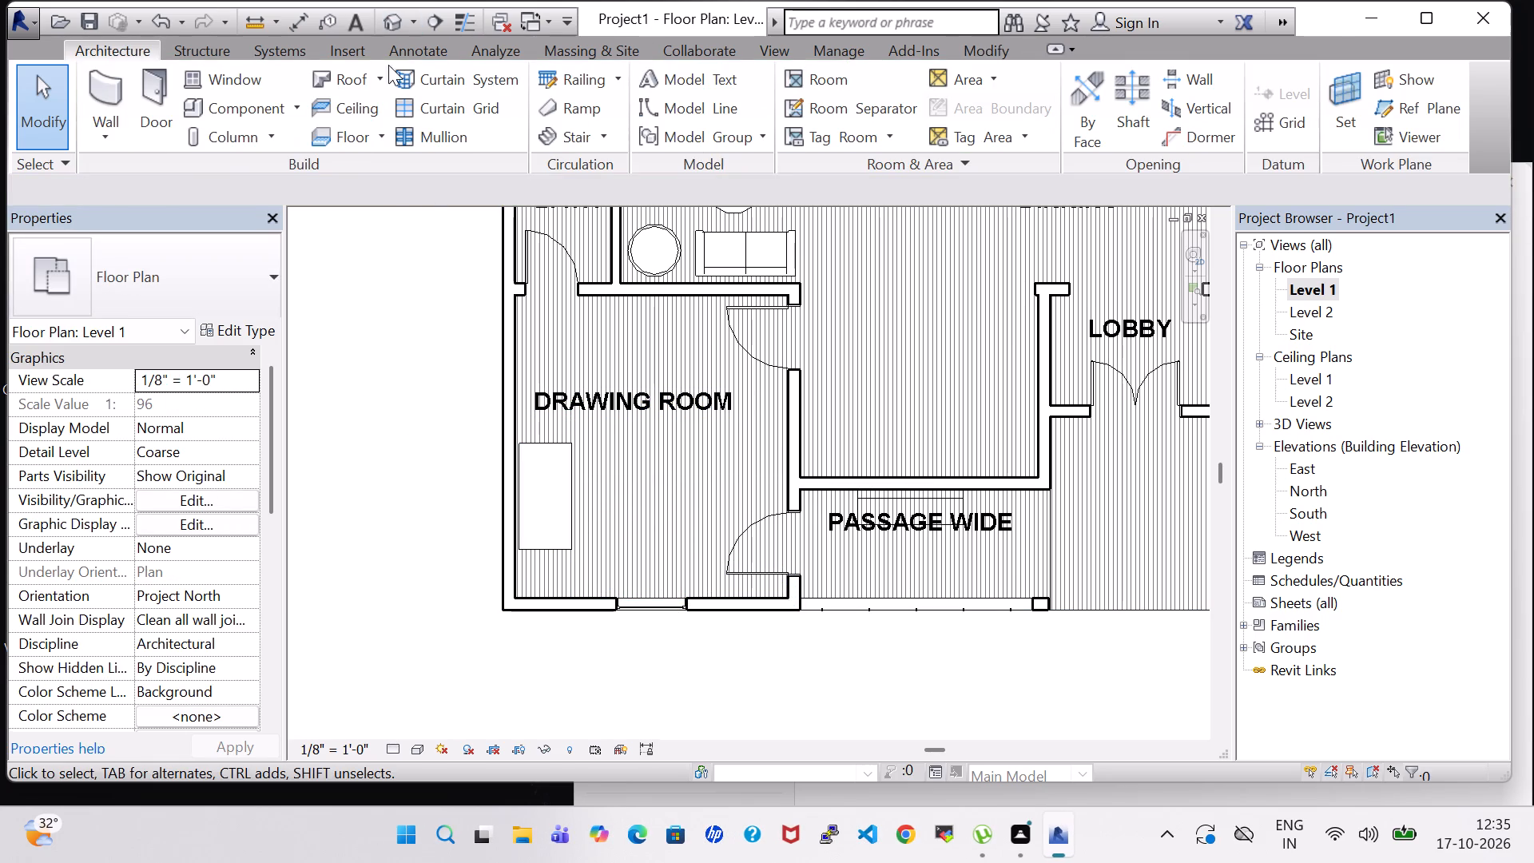
Load the Chair-Executive family from the Furniture library's Seating folder.
click(249, 104)
click(963, 93)
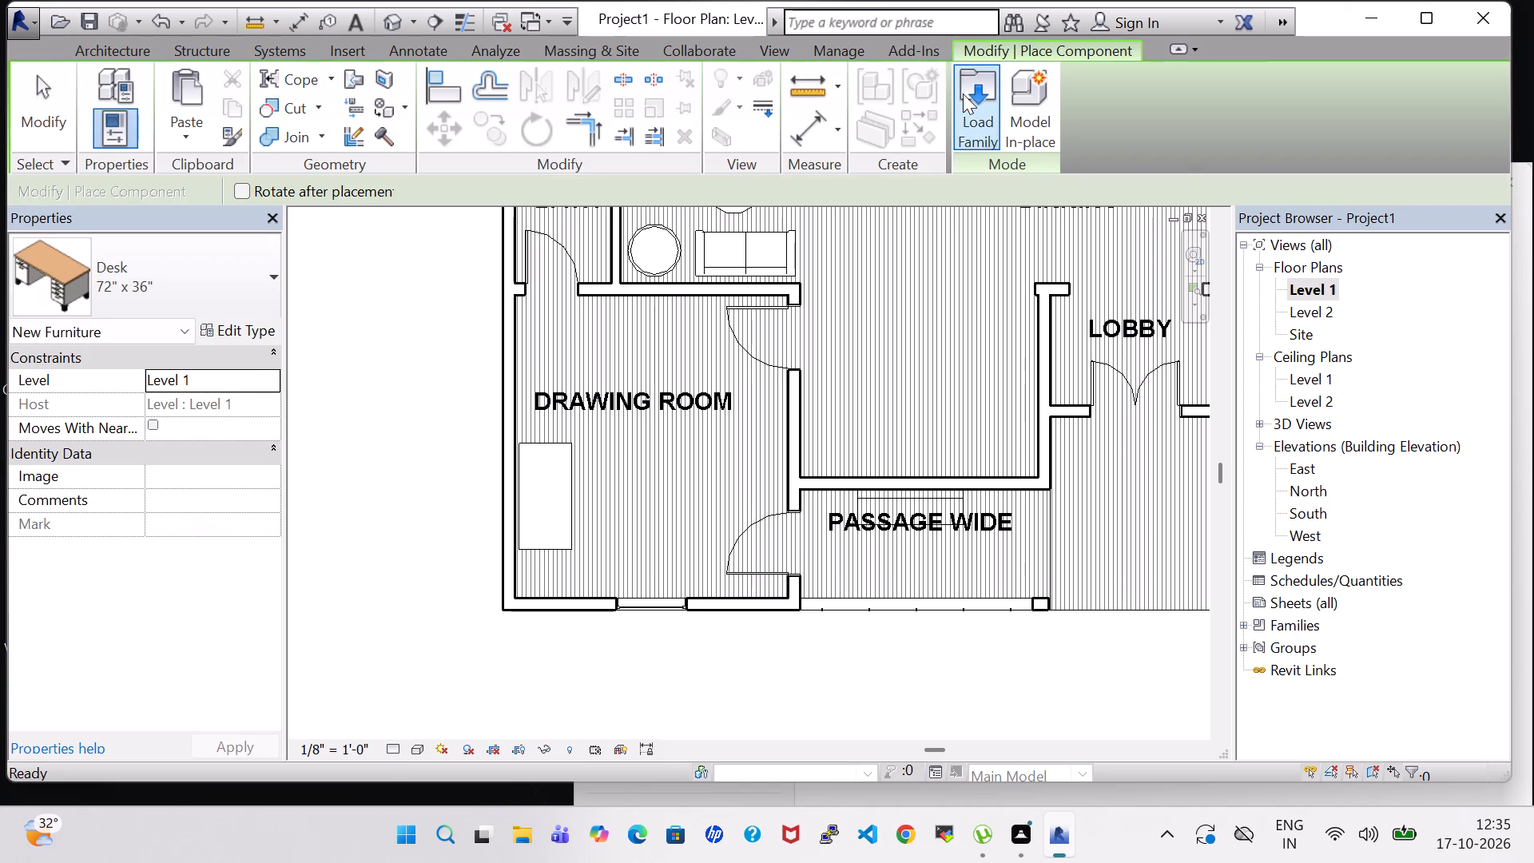
scroll(718, 442, down, 2)
scroll(821, 376, up, 1)
double_click(904, 356)
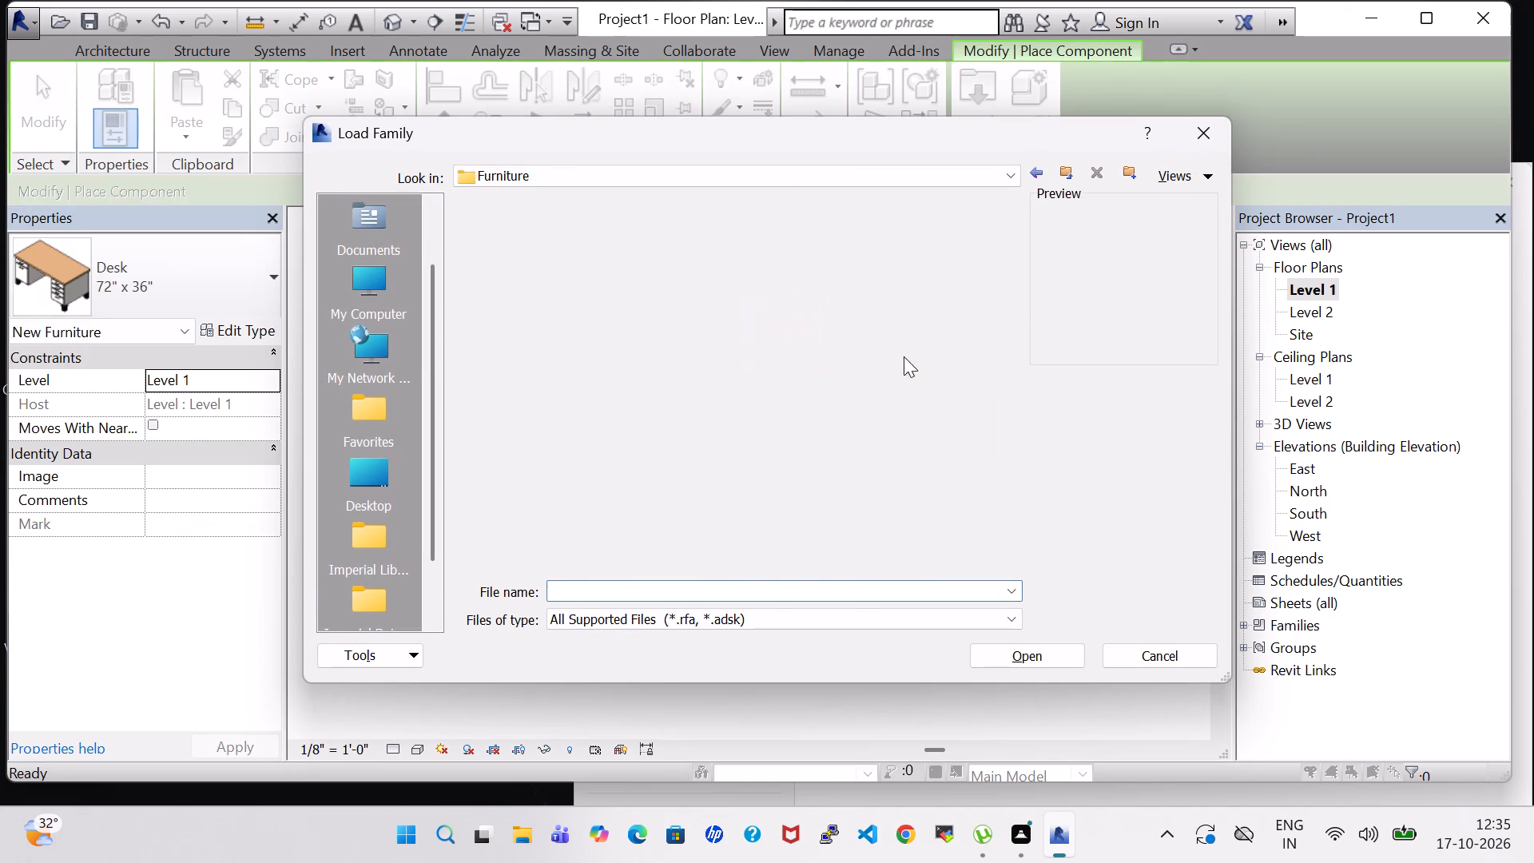
double_click(612, 291)
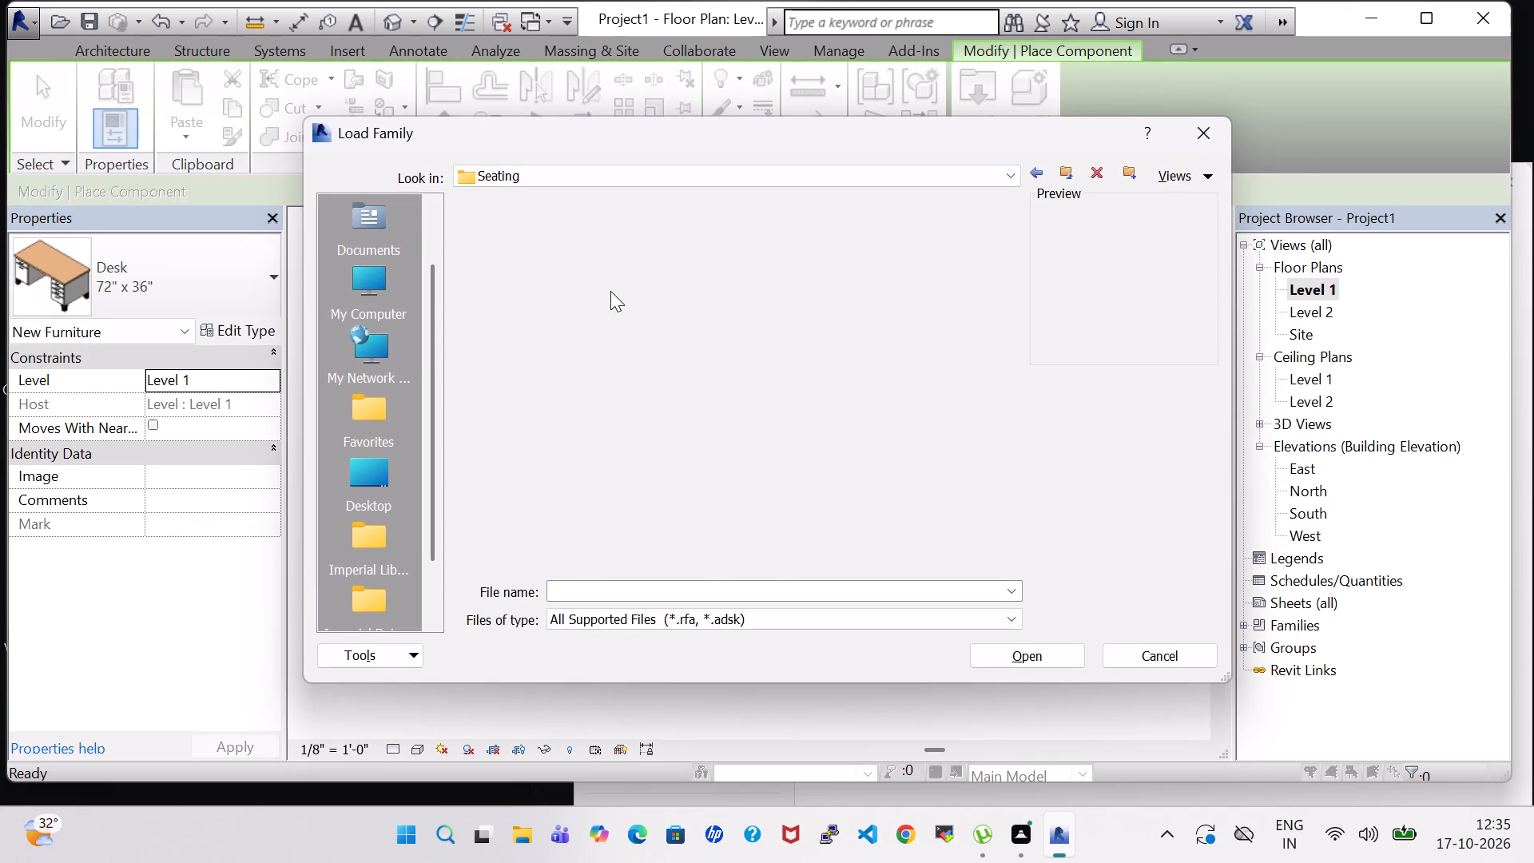
click(545, 406)
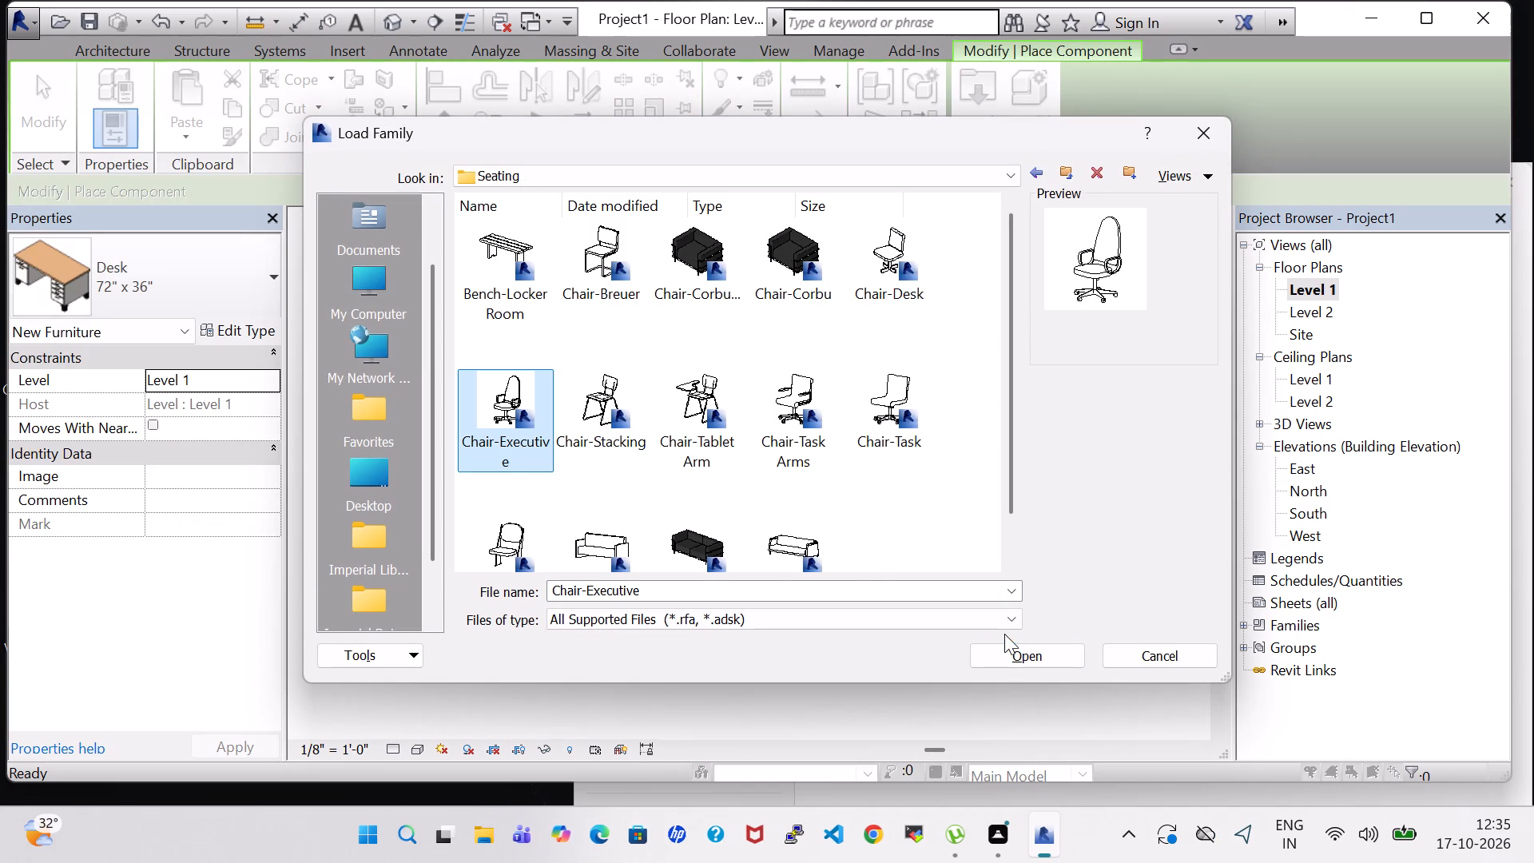
click(1004, 634)
click(1008, 646)
scroll(628, 499, up, 3)
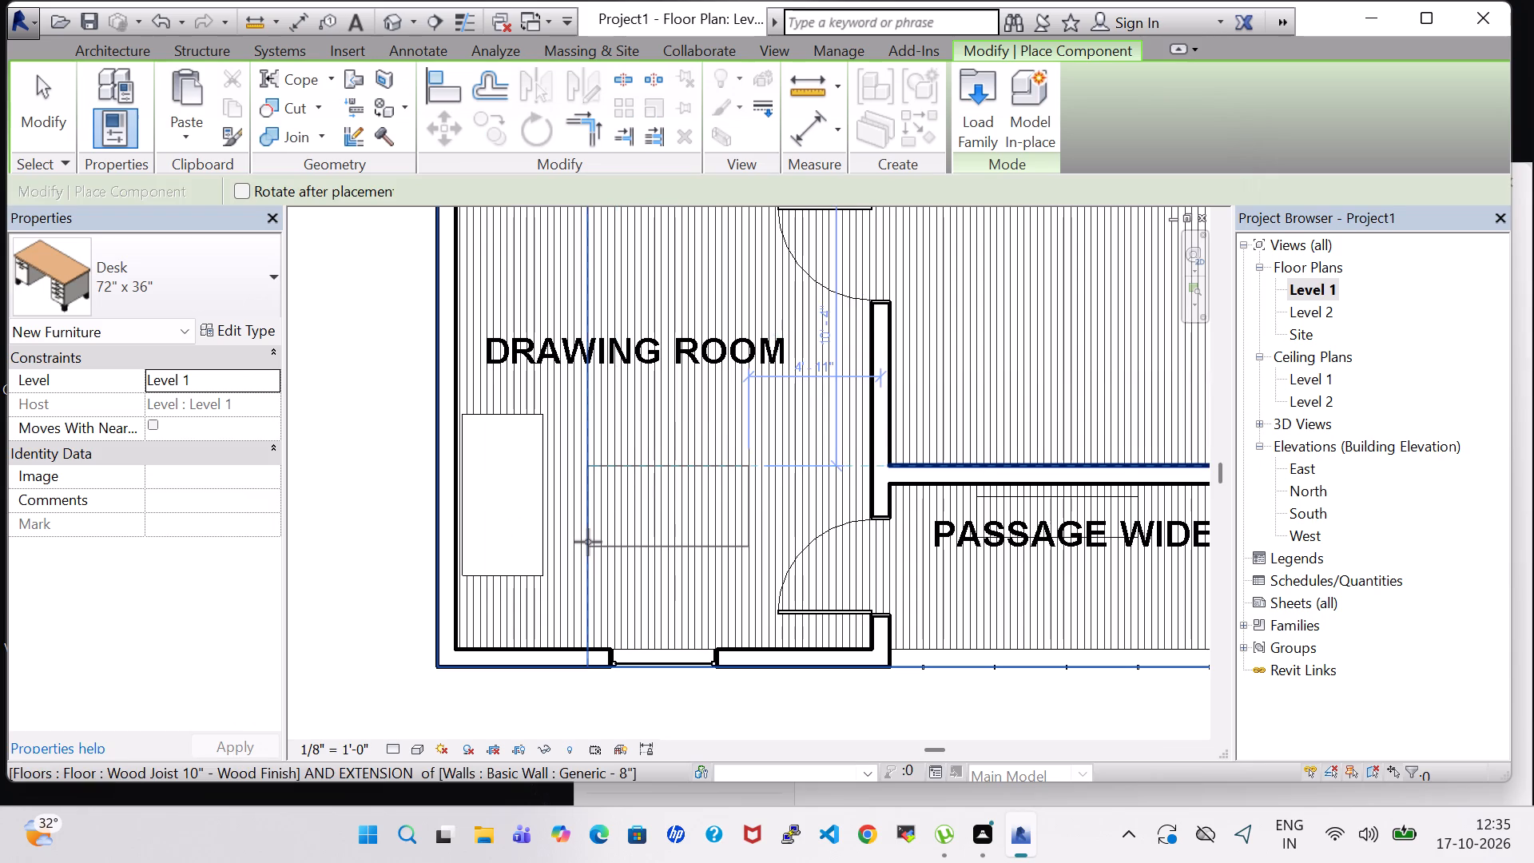
key(Escape)
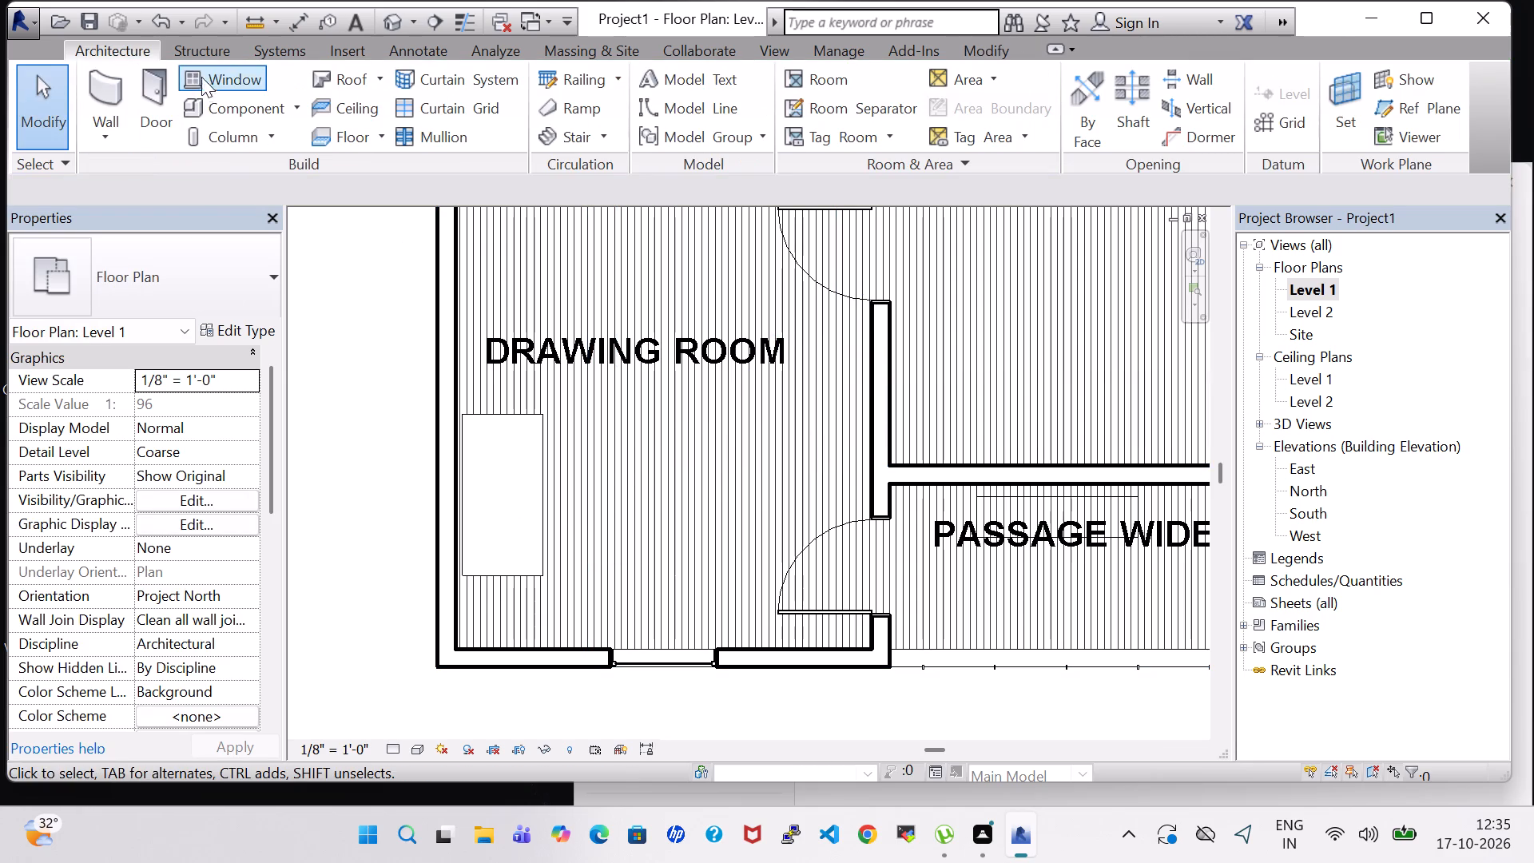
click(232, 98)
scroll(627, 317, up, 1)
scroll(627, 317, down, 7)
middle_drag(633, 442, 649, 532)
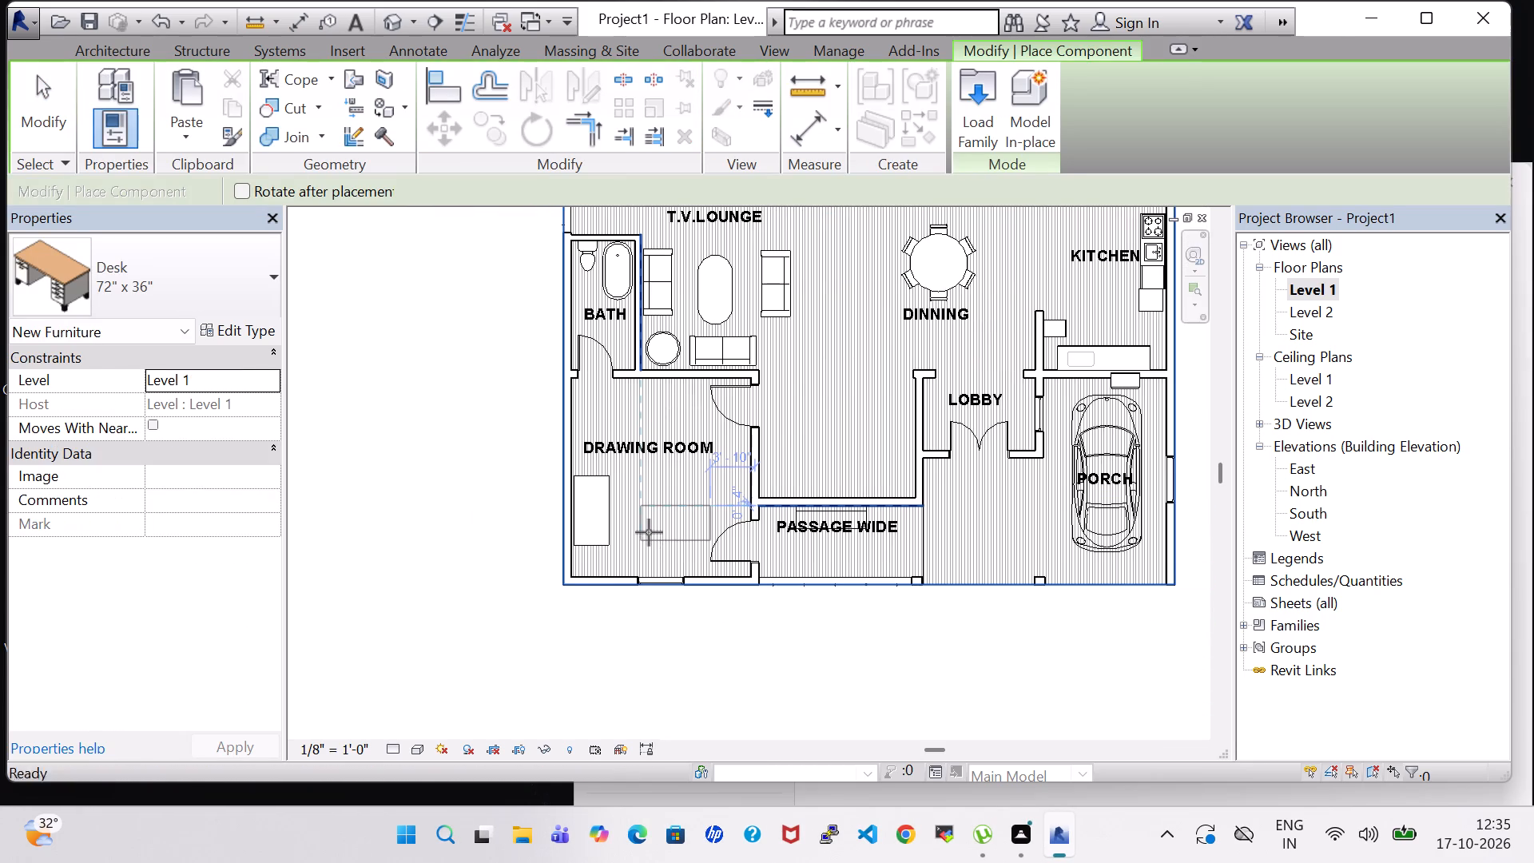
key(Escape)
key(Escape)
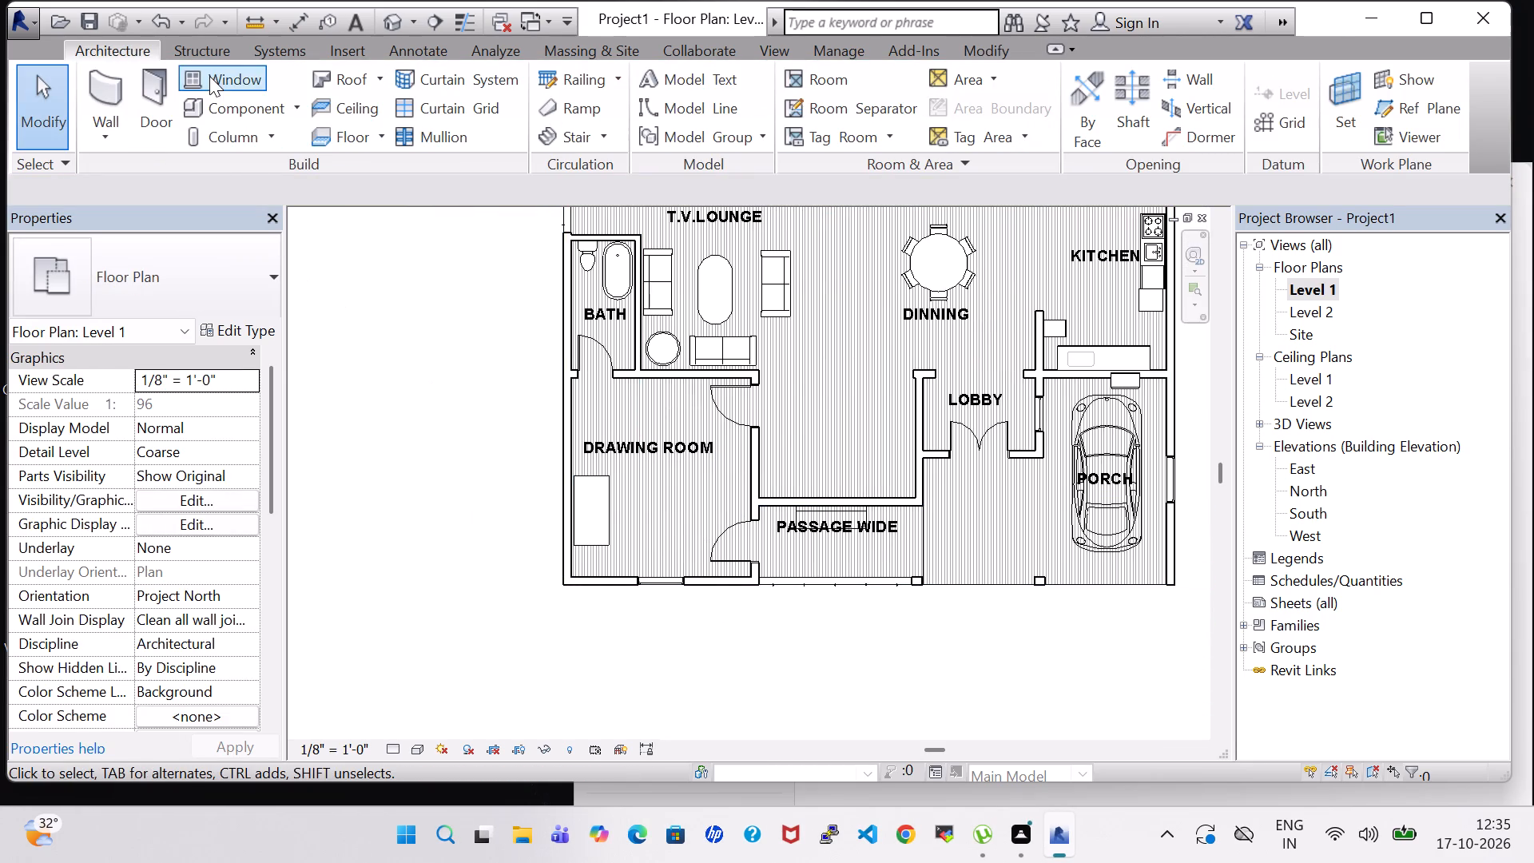
Place a Chair-Executive component in the drawing room, rotated to face the 72" x 36" desk, about 5'-3" from the outer side wall.
click(217, 107)
click(210, 251)
scroll(167, 395, down, 1)
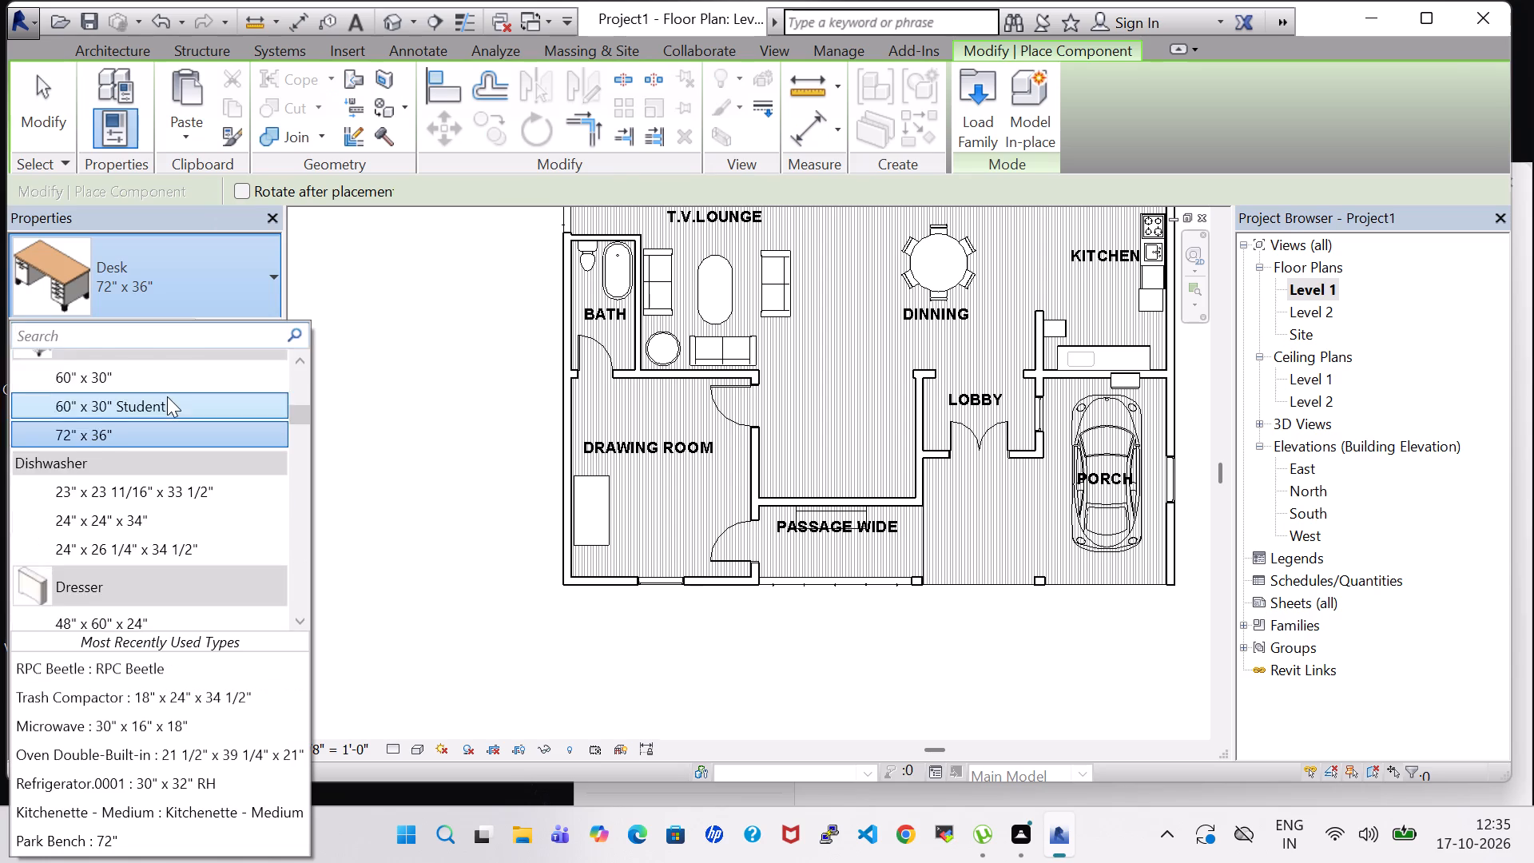
scroll(167, 396, up, 8)
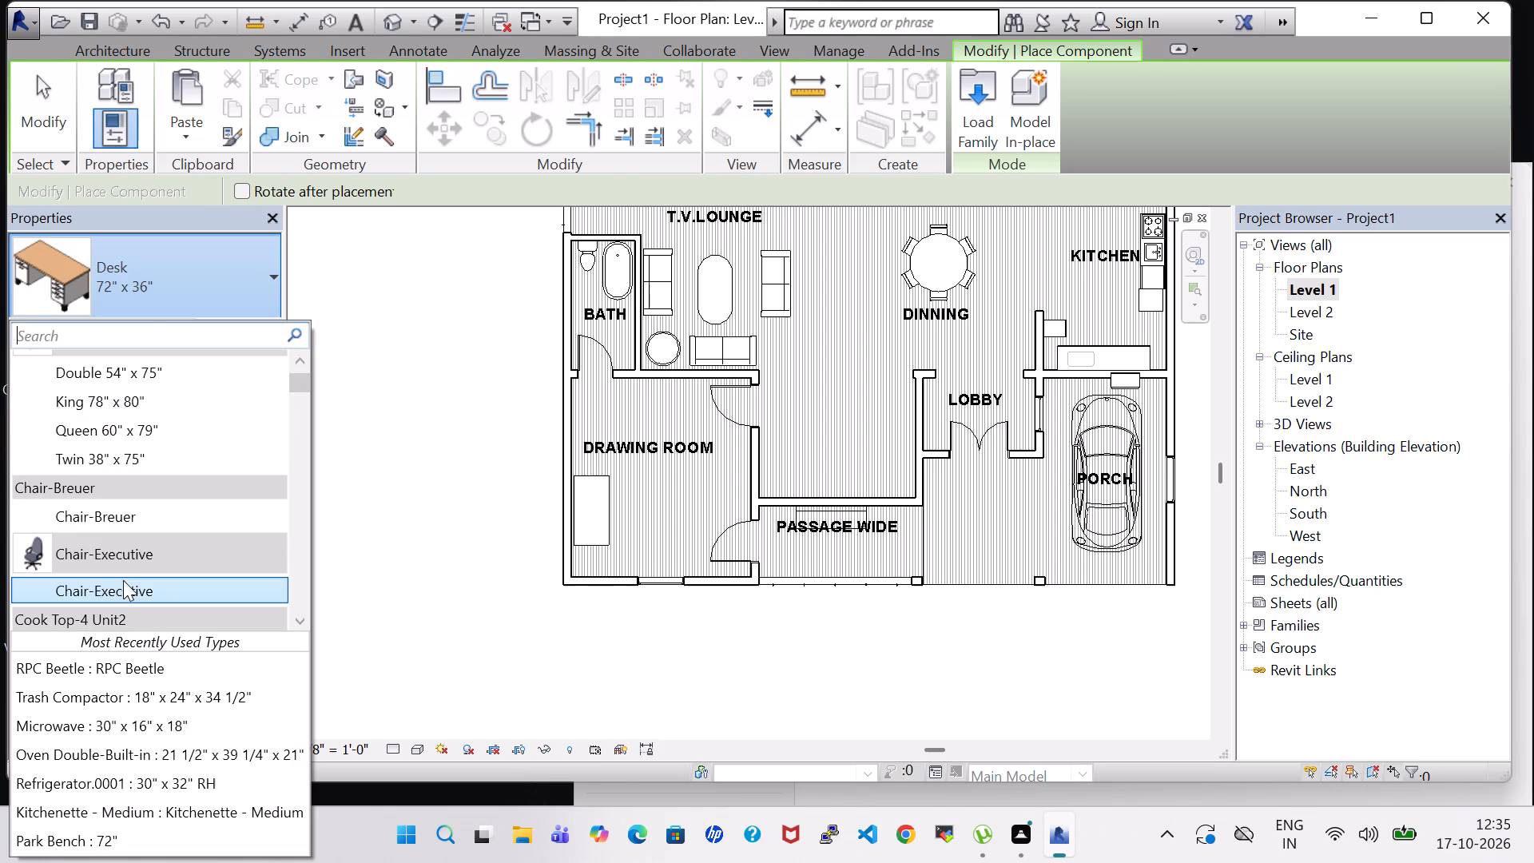
click(123, 587)
scroll(577, 521, up, 7)
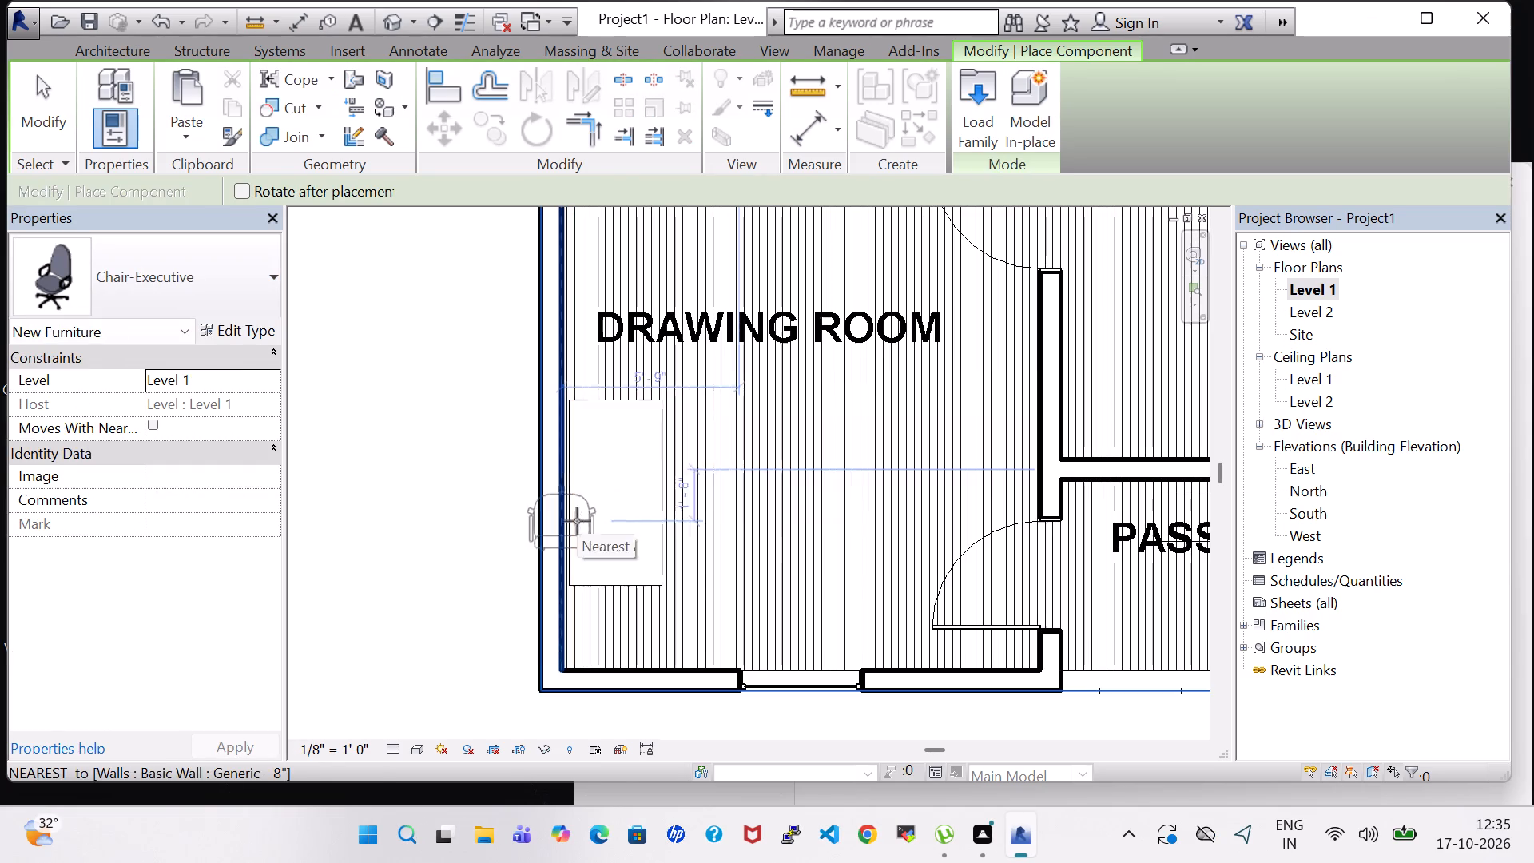
key(space)
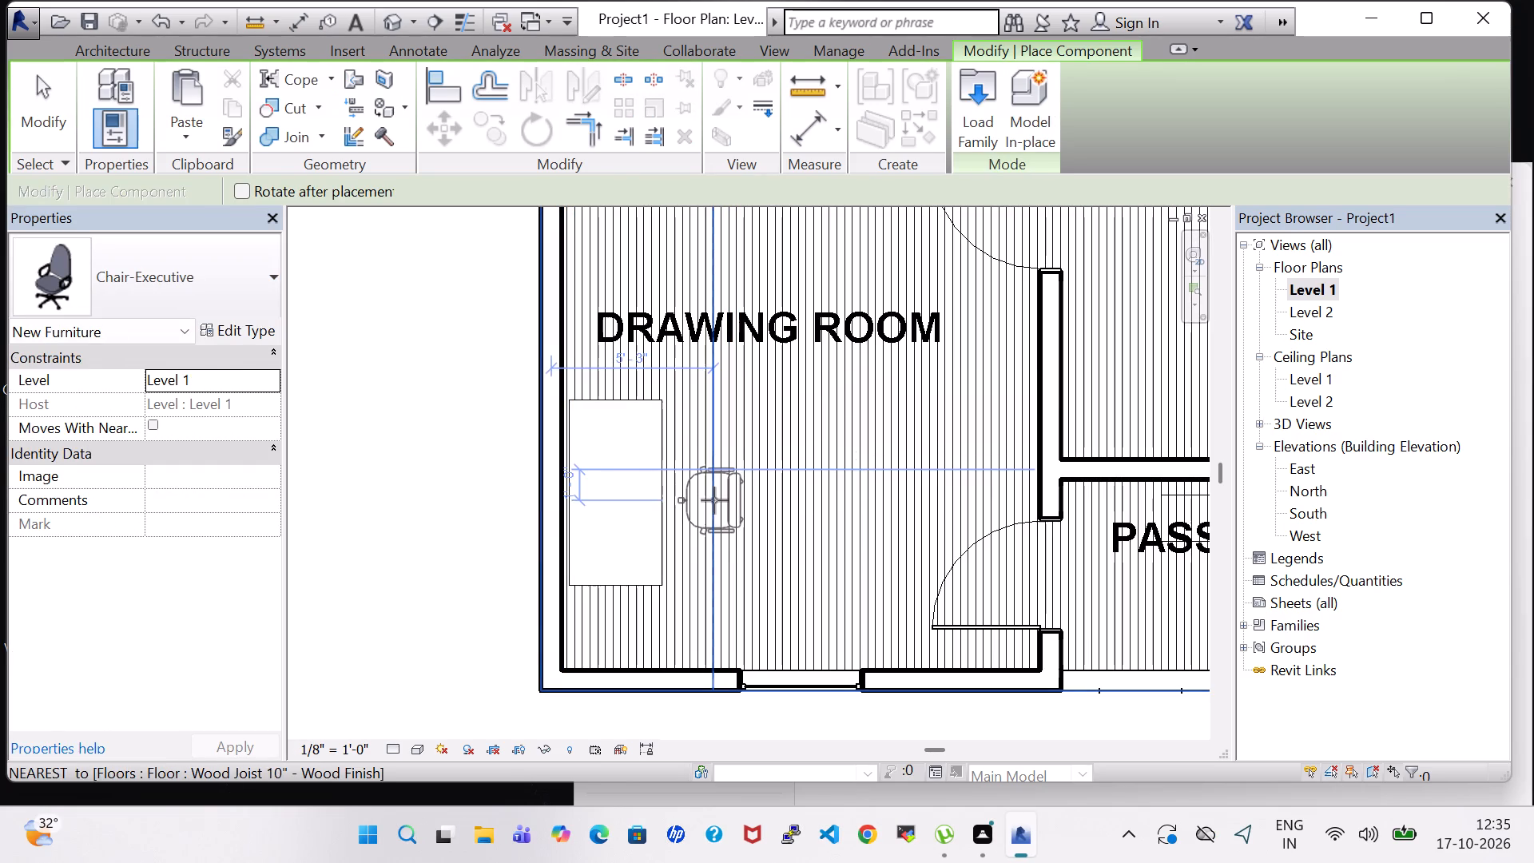
click(713, 500)
scroll(734, 532, down, 2)
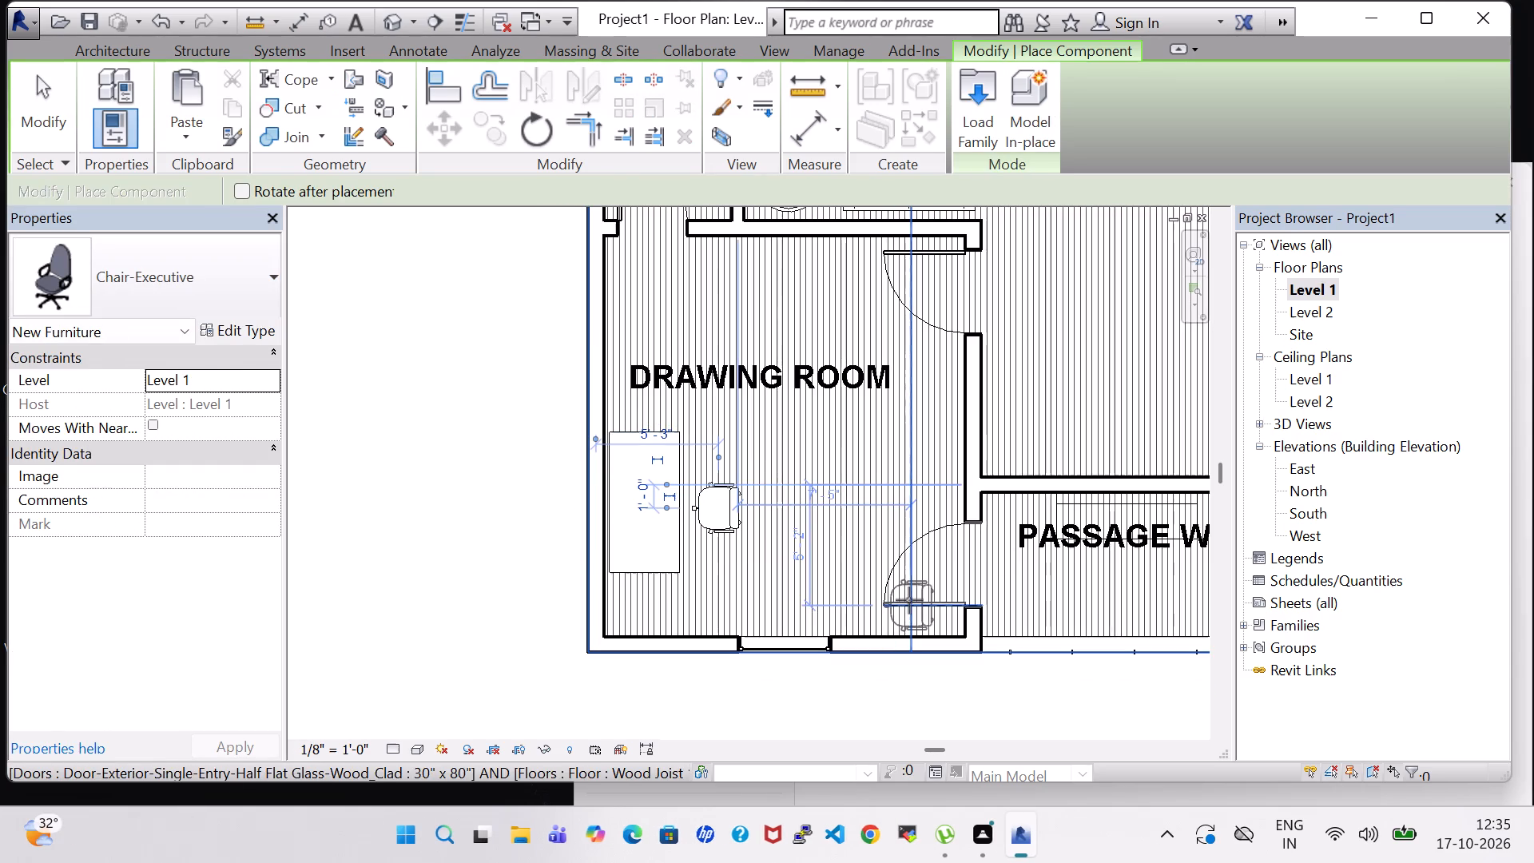
key(Escape)
key(Escape)
Place a second Chair-Executive in the drawing room near the front window, turned 180 degrees, about 3'-9" from the front wall.
middle_drag(721, 409, 725, 518)
scroll(723, 471, down, 1)
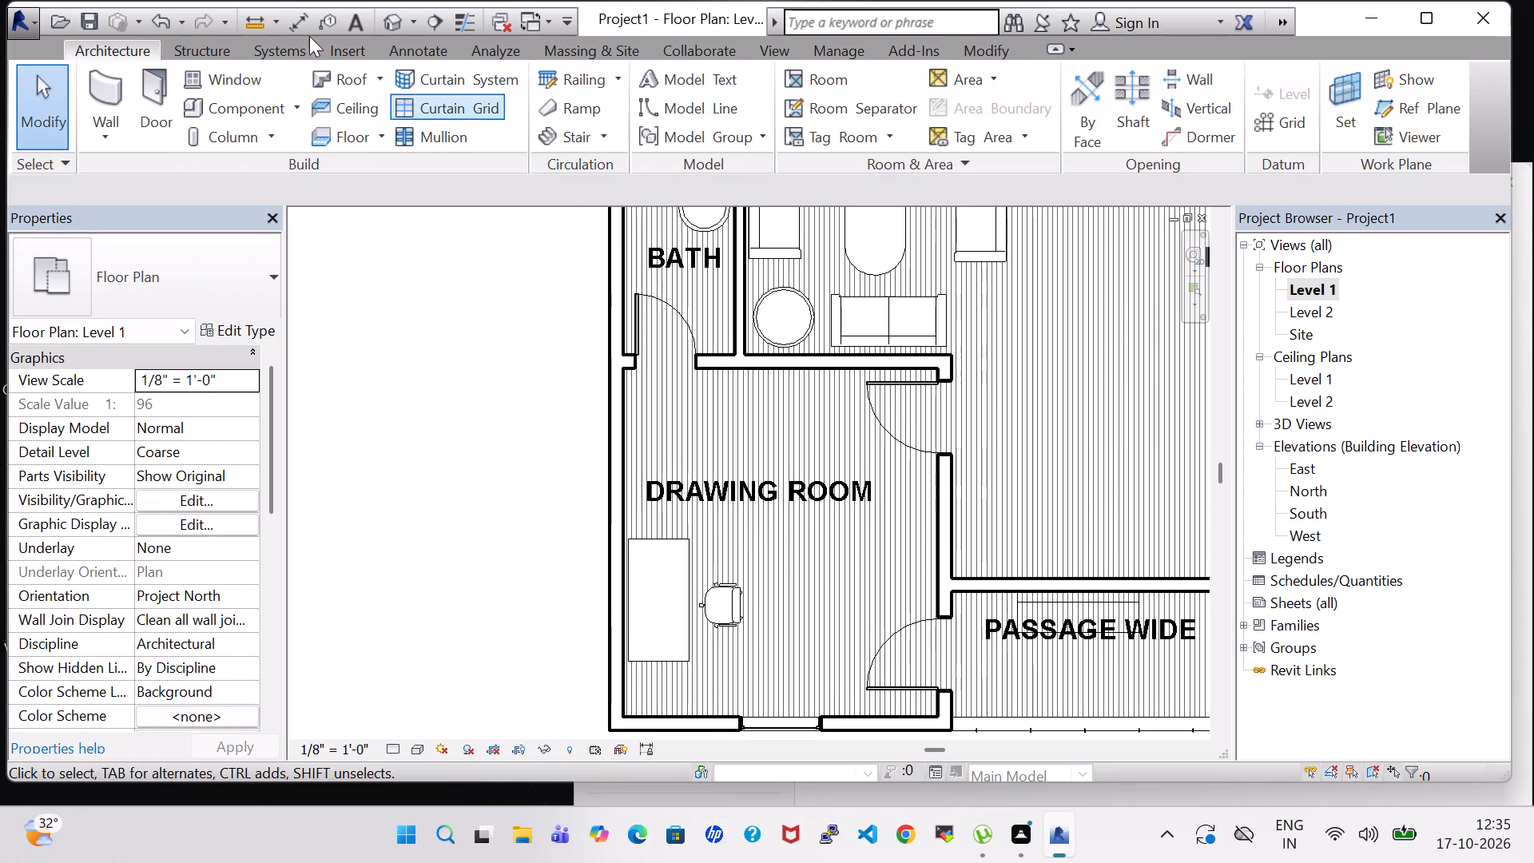
click(225, 108)
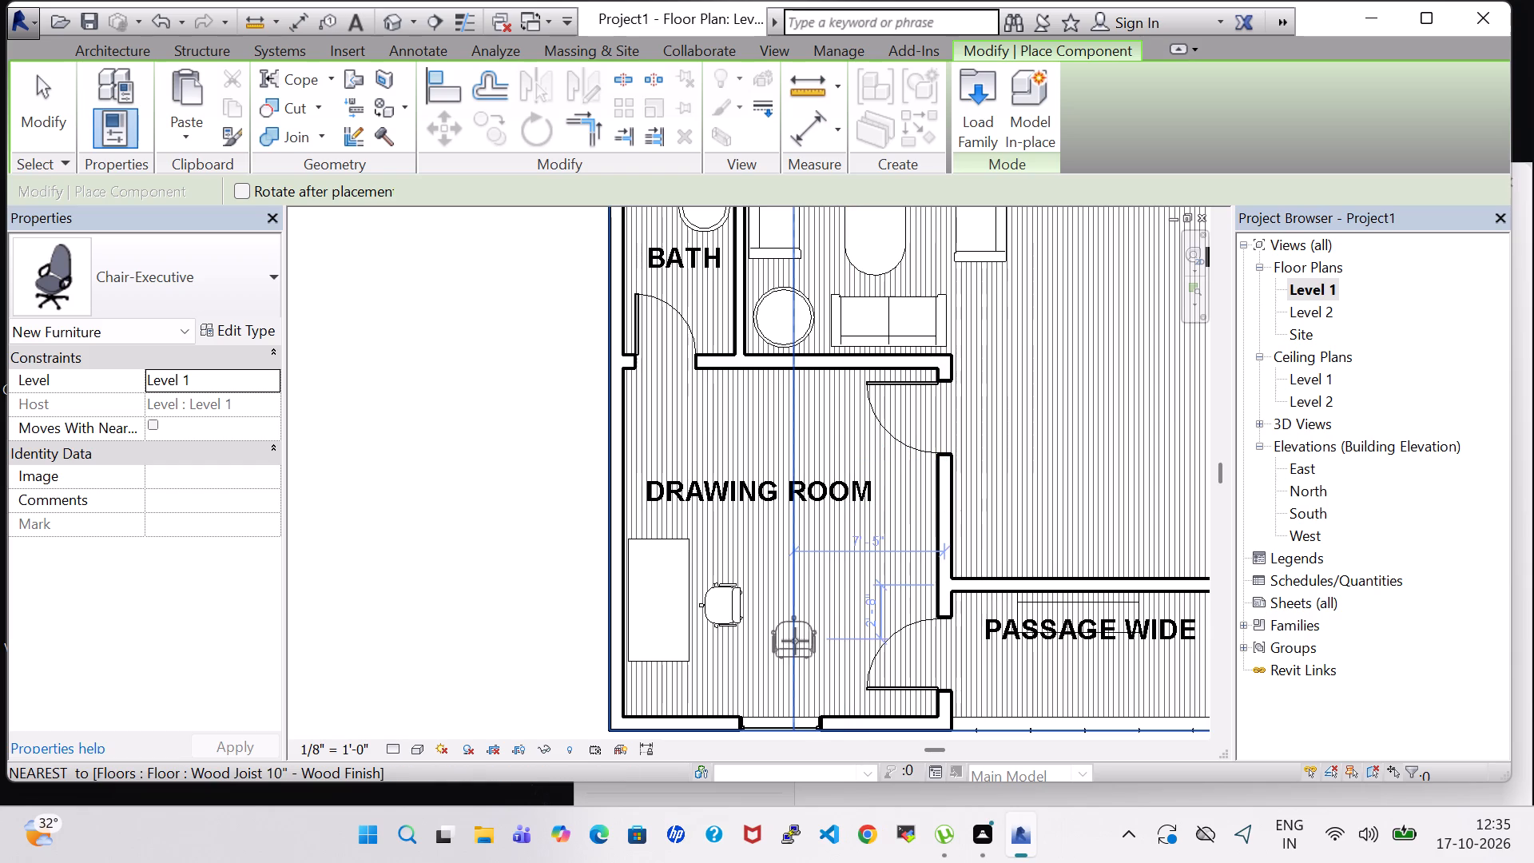
key(space)
key(space)
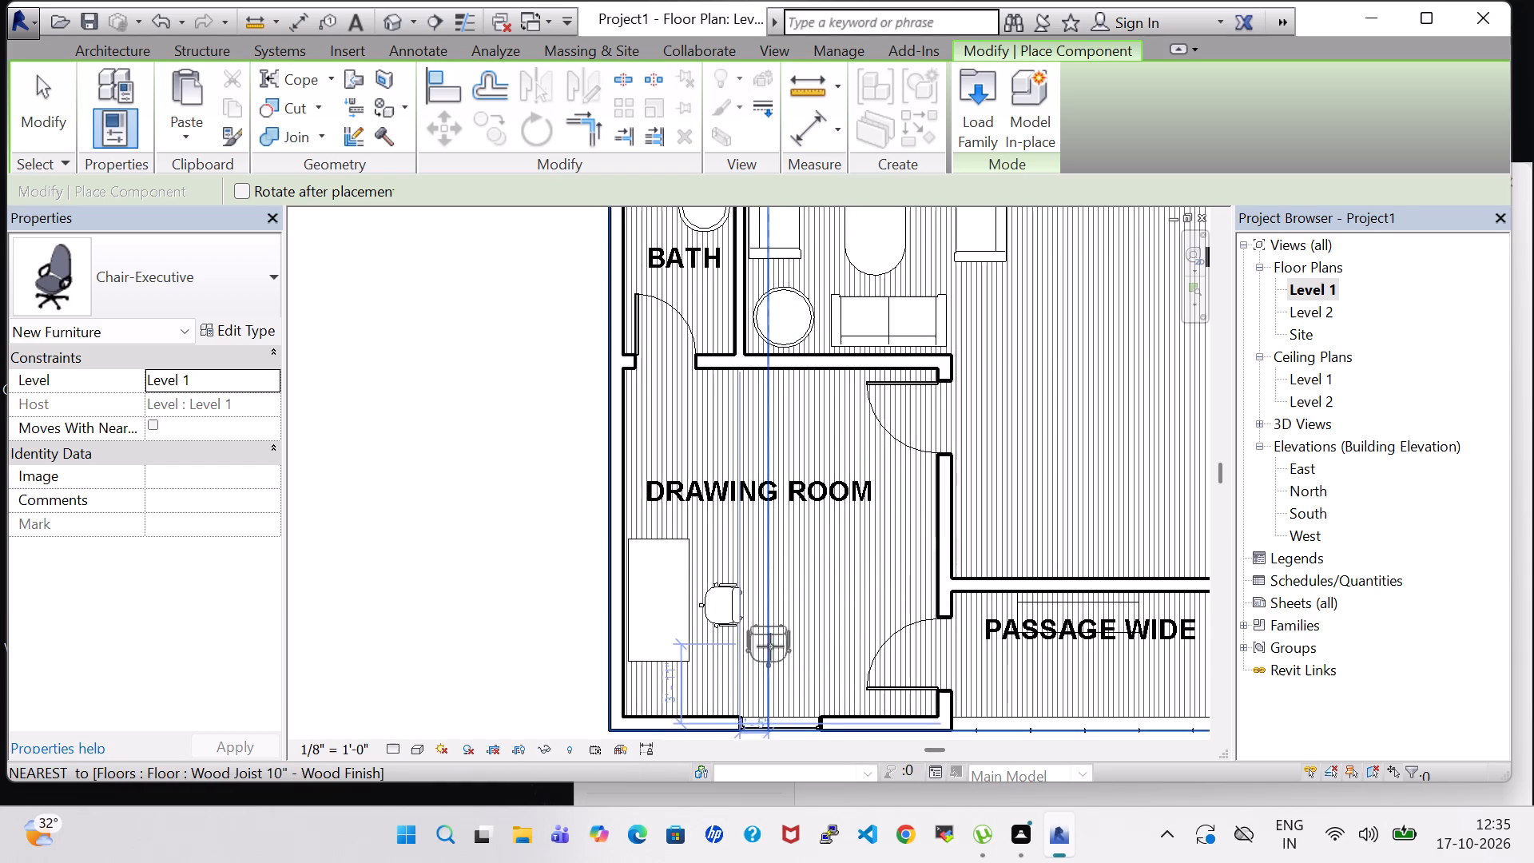
click(769, 648)
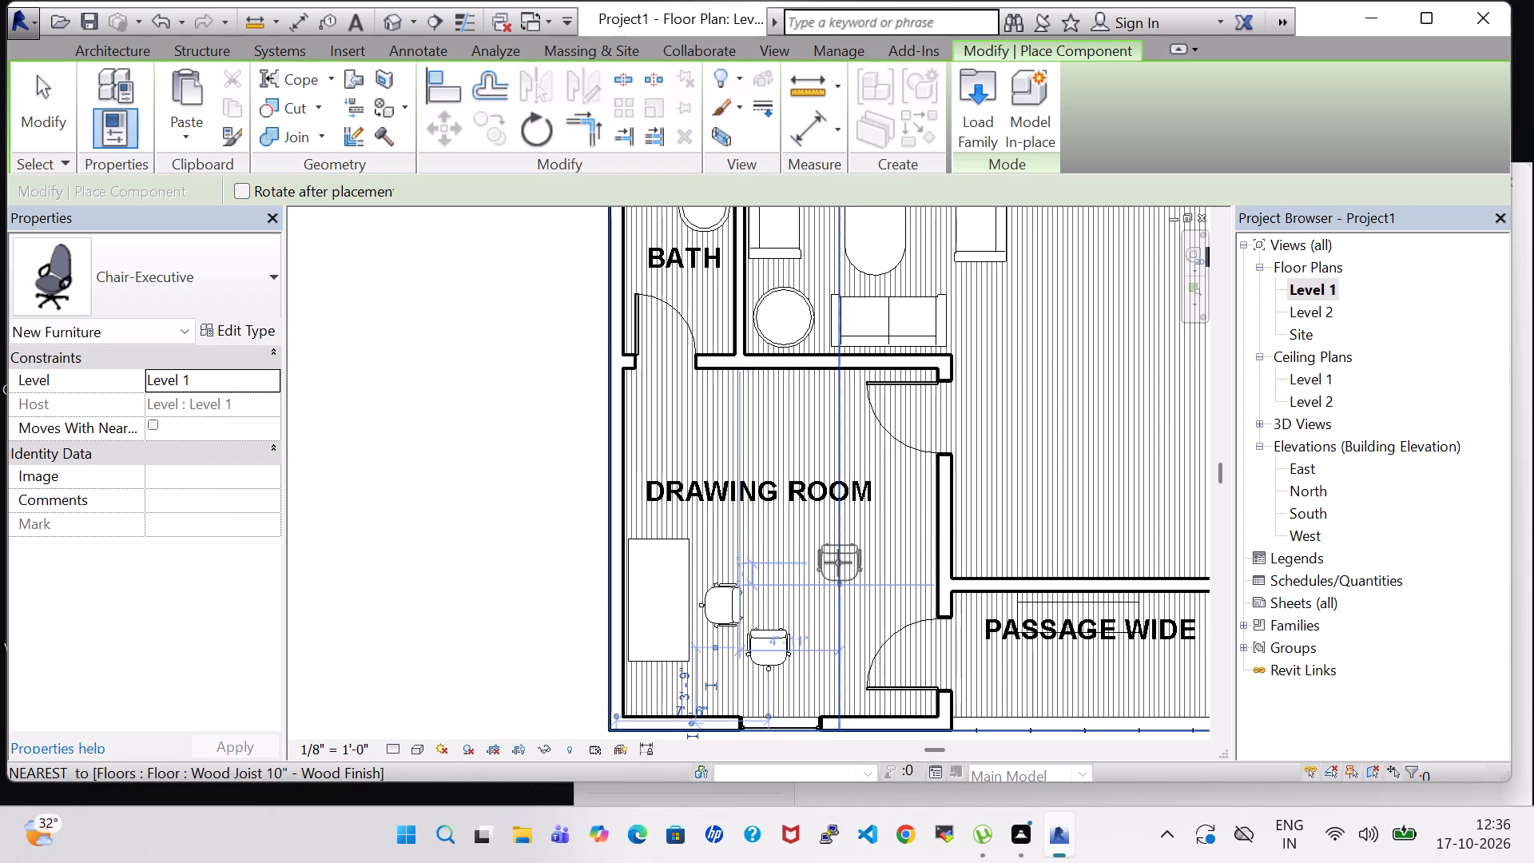
key(Escape)
key(Escape)
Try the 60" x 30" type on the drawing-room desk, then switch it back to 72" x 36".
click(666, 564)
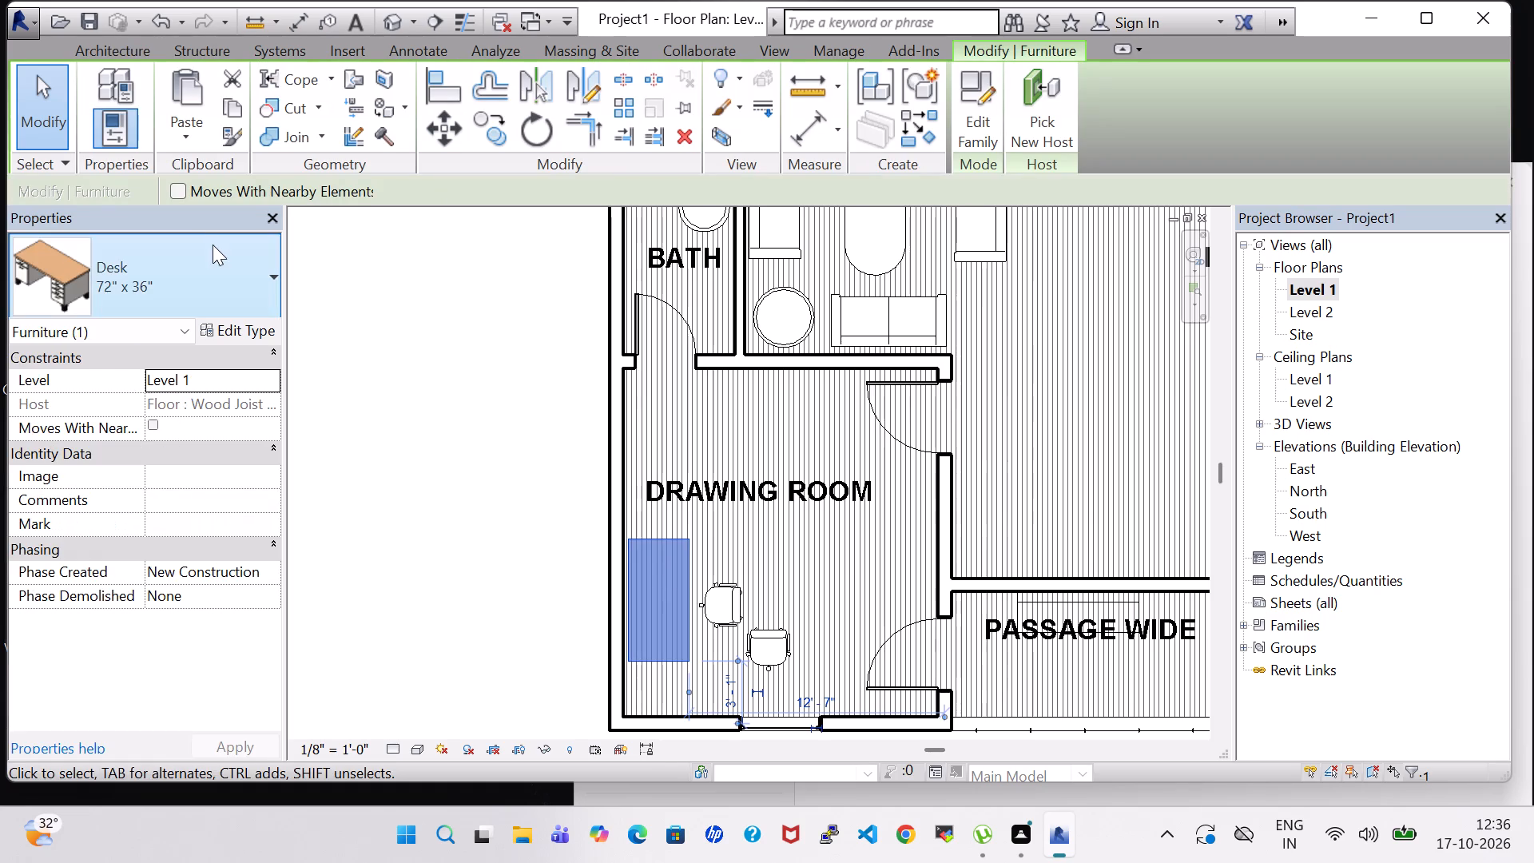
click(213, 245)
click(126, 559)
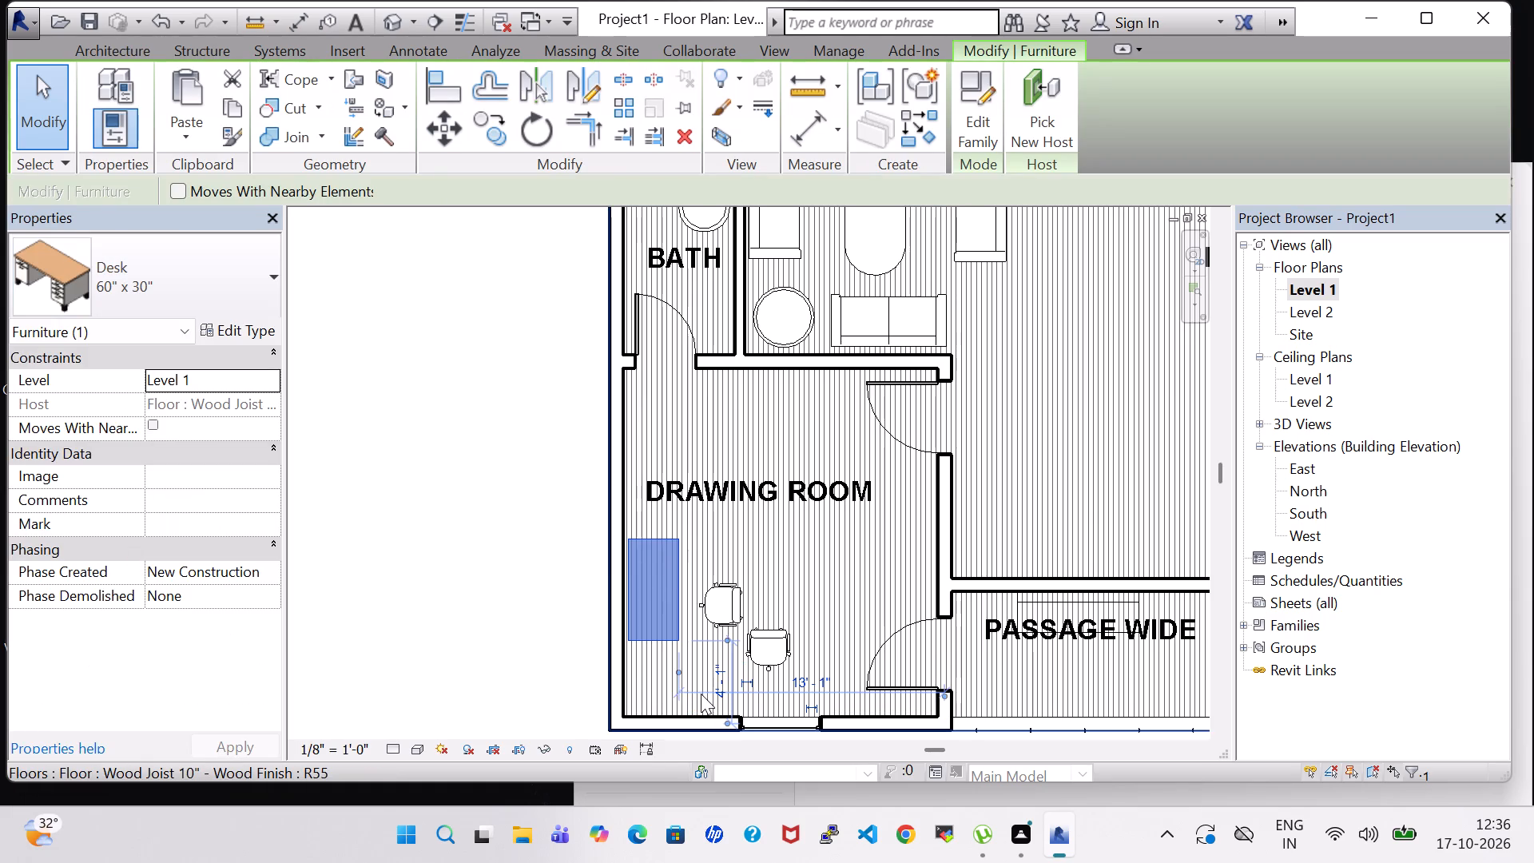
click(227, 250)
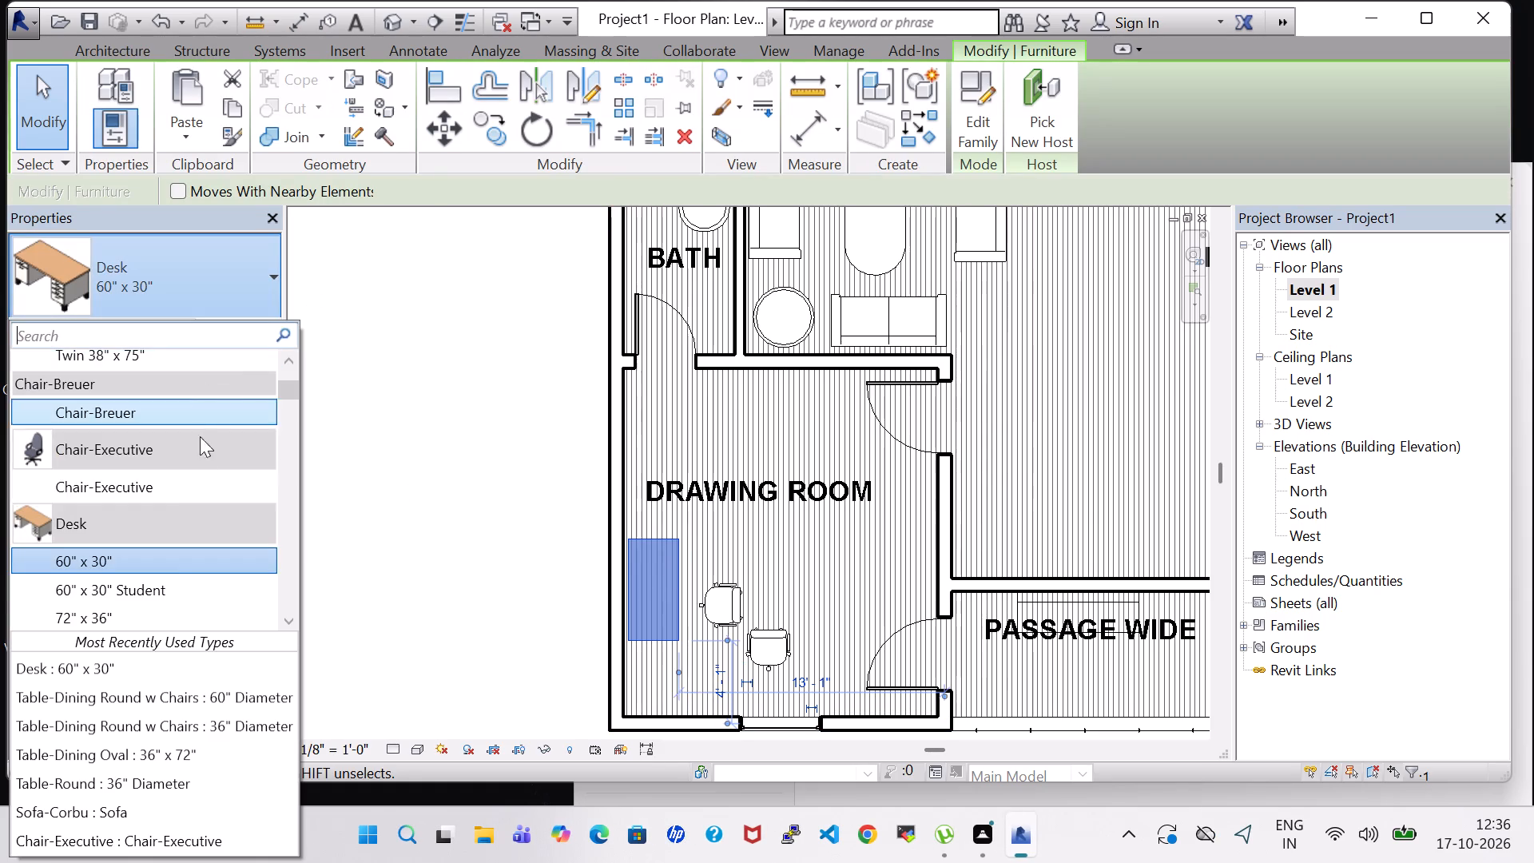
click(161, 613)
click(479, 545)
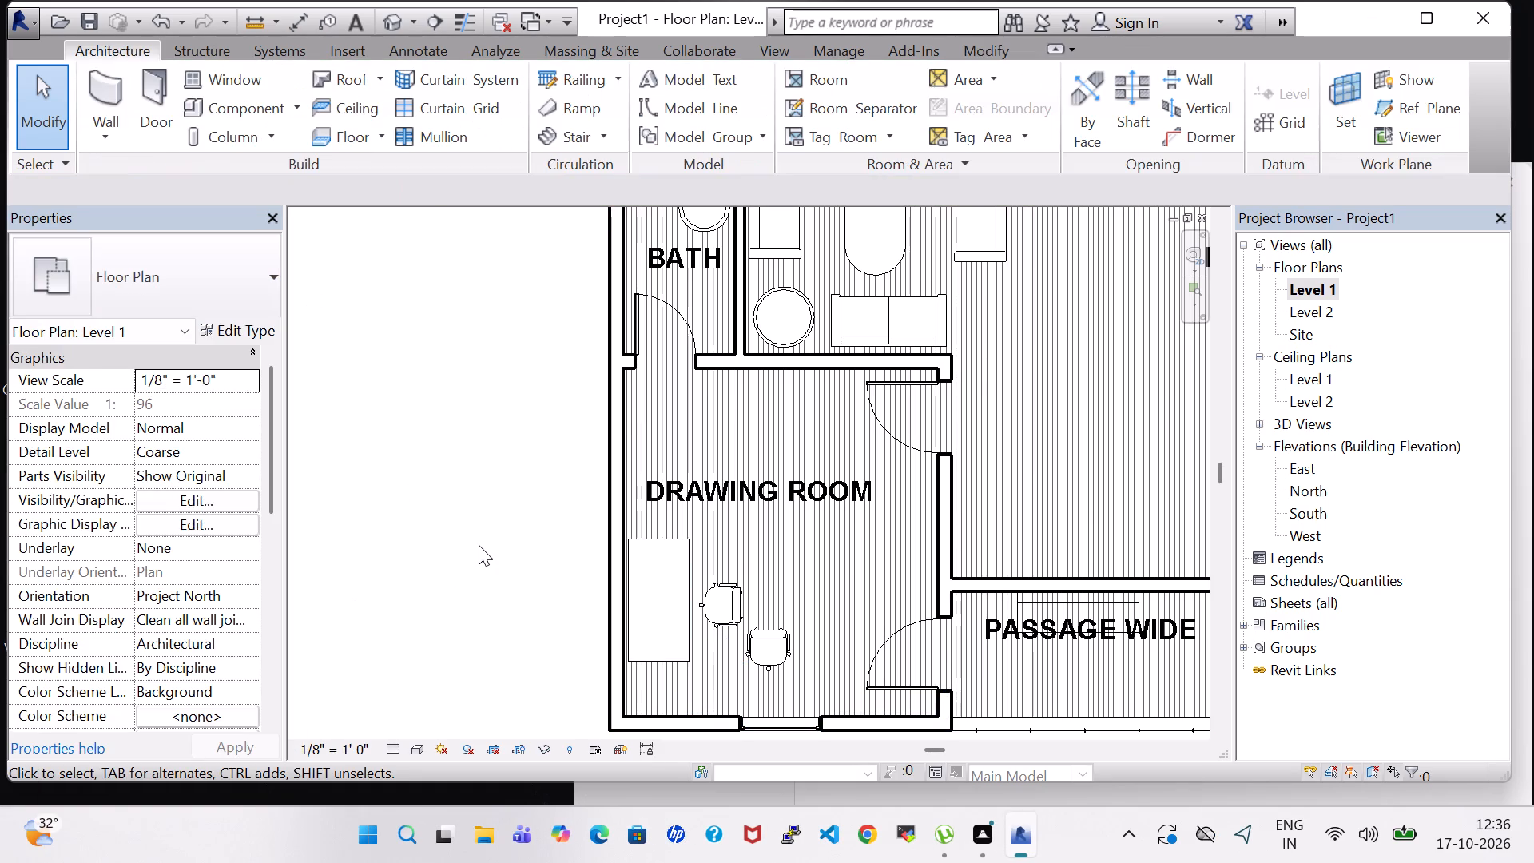
Nudge the 72" x 36" desk along the outer side wall, away from the front wall, to about 5'-4" from it.
click(658, 539)
key(Up)
key(Up)
key(Up)
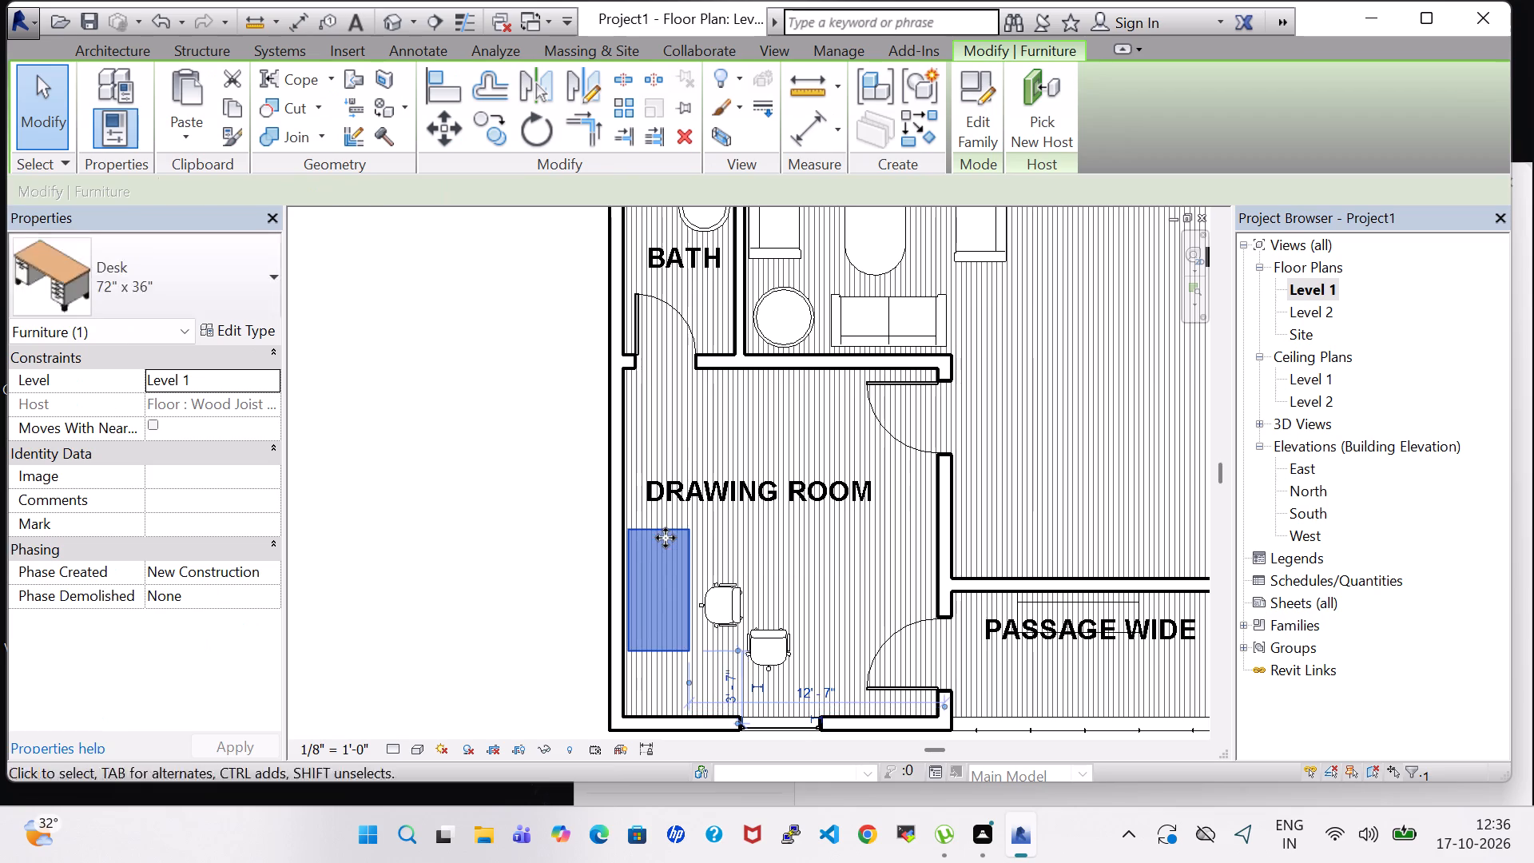
key(Up)
key(Up)
key(Up)
key(Up)
key(Up)
key(Up)
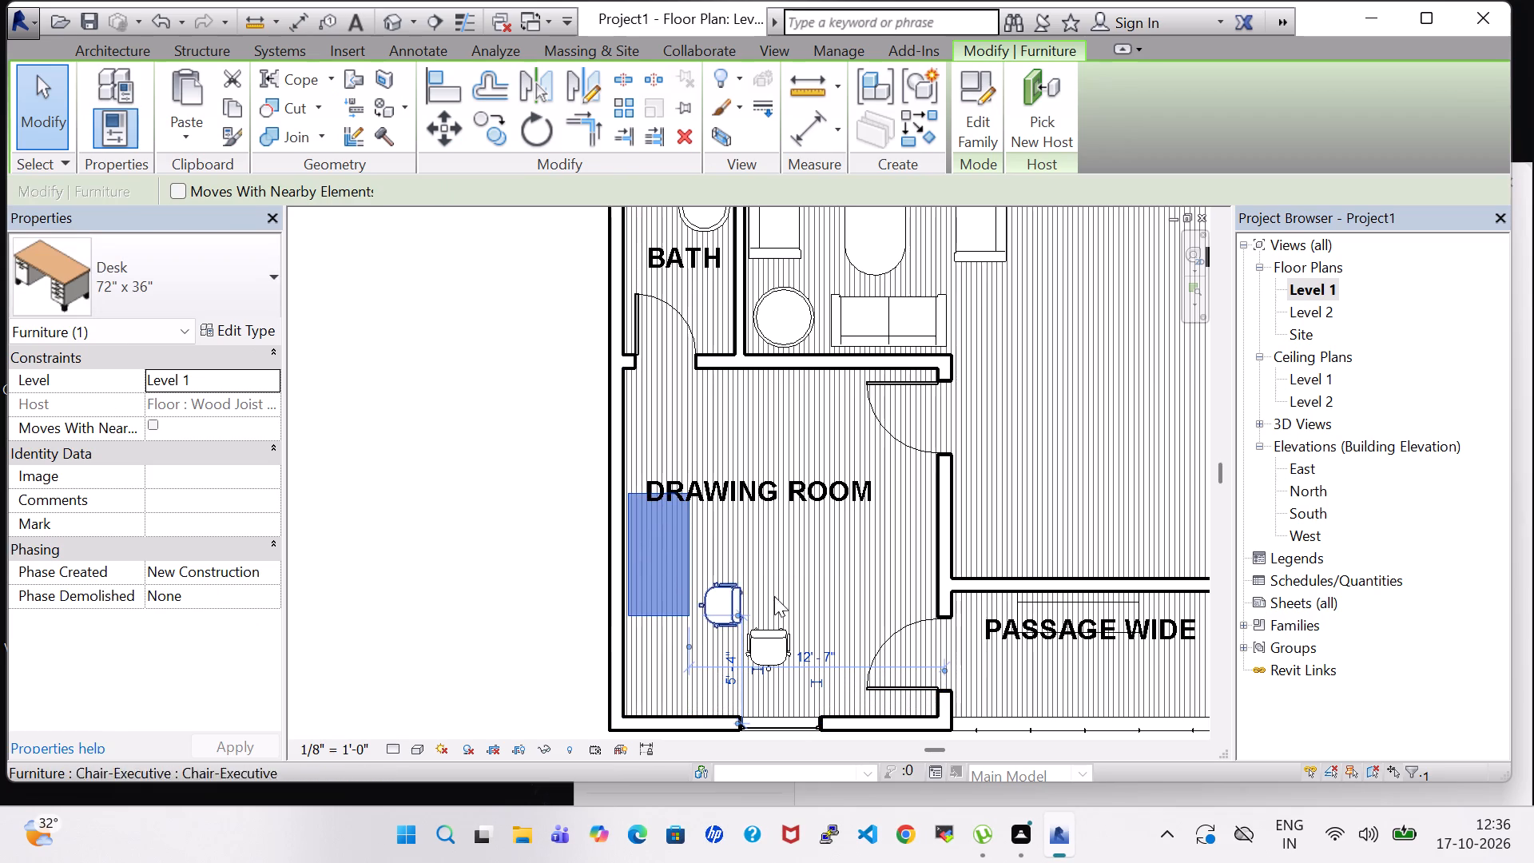
Nudge the chair facing the 72" x 36" desk alongside its middle and closer, about 4'-9" from the outer side wall.
click(732, 593)
key(Up)
key(Up)
key(Up)
key(Up)
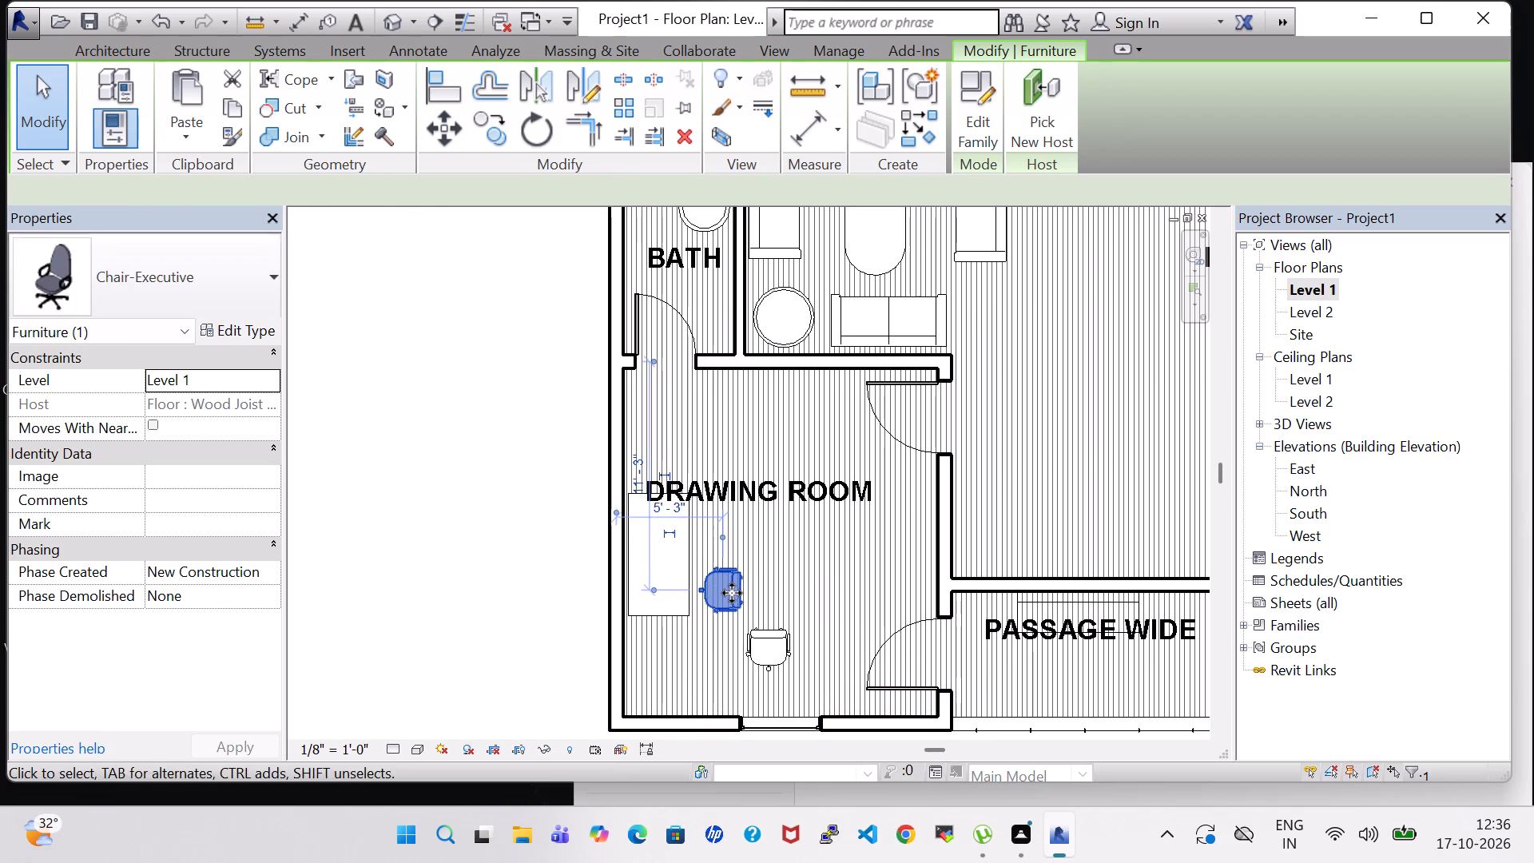
key(Up)
key(Up)
key(Up)
key(Up)
key(Up)
key(Up)
key(Up)
key(Up)
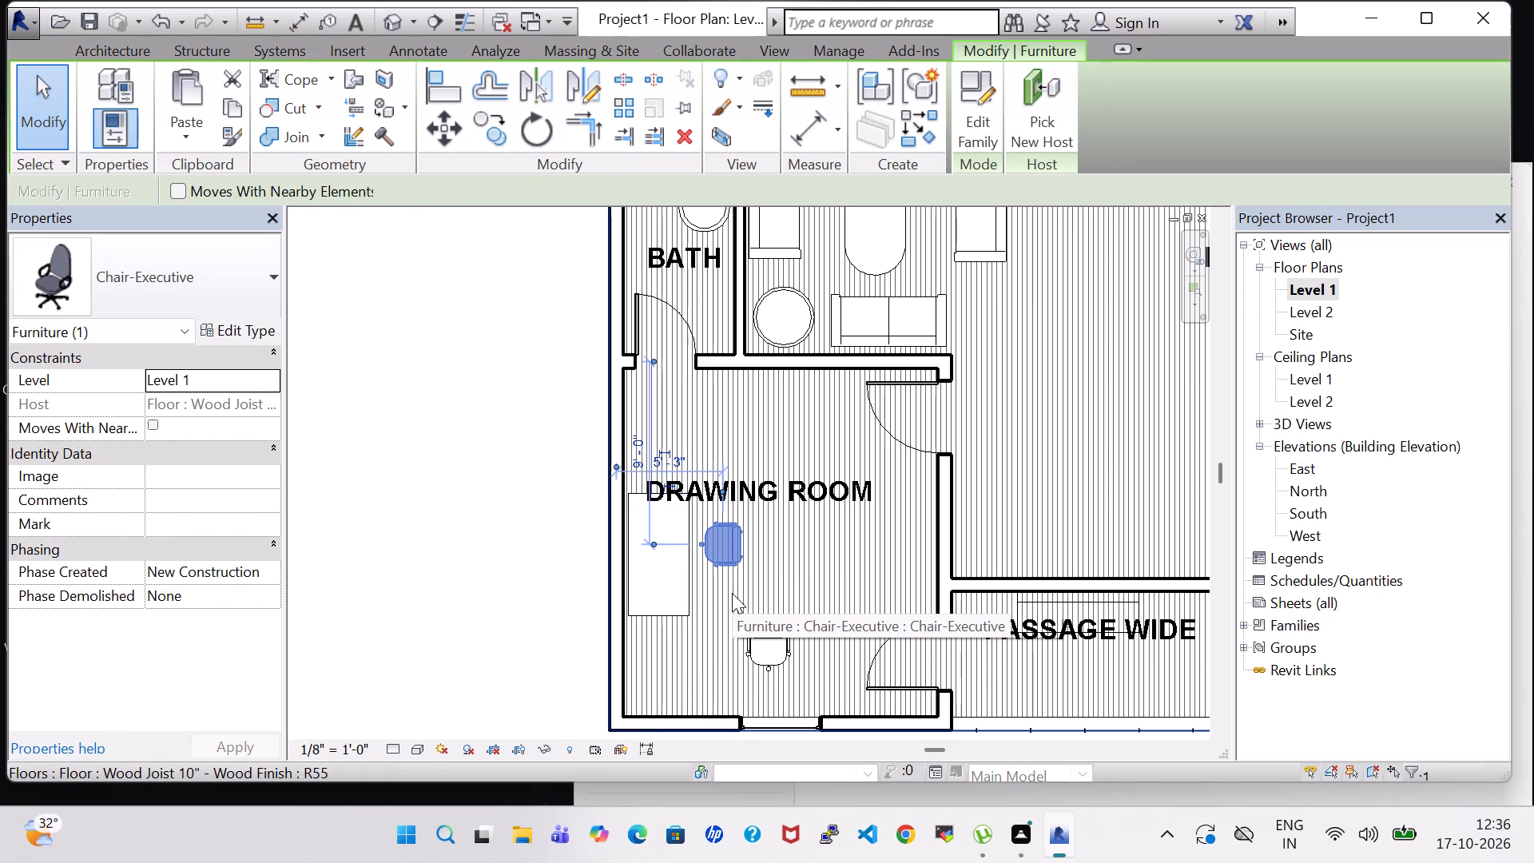
key(Left)
key(Left)
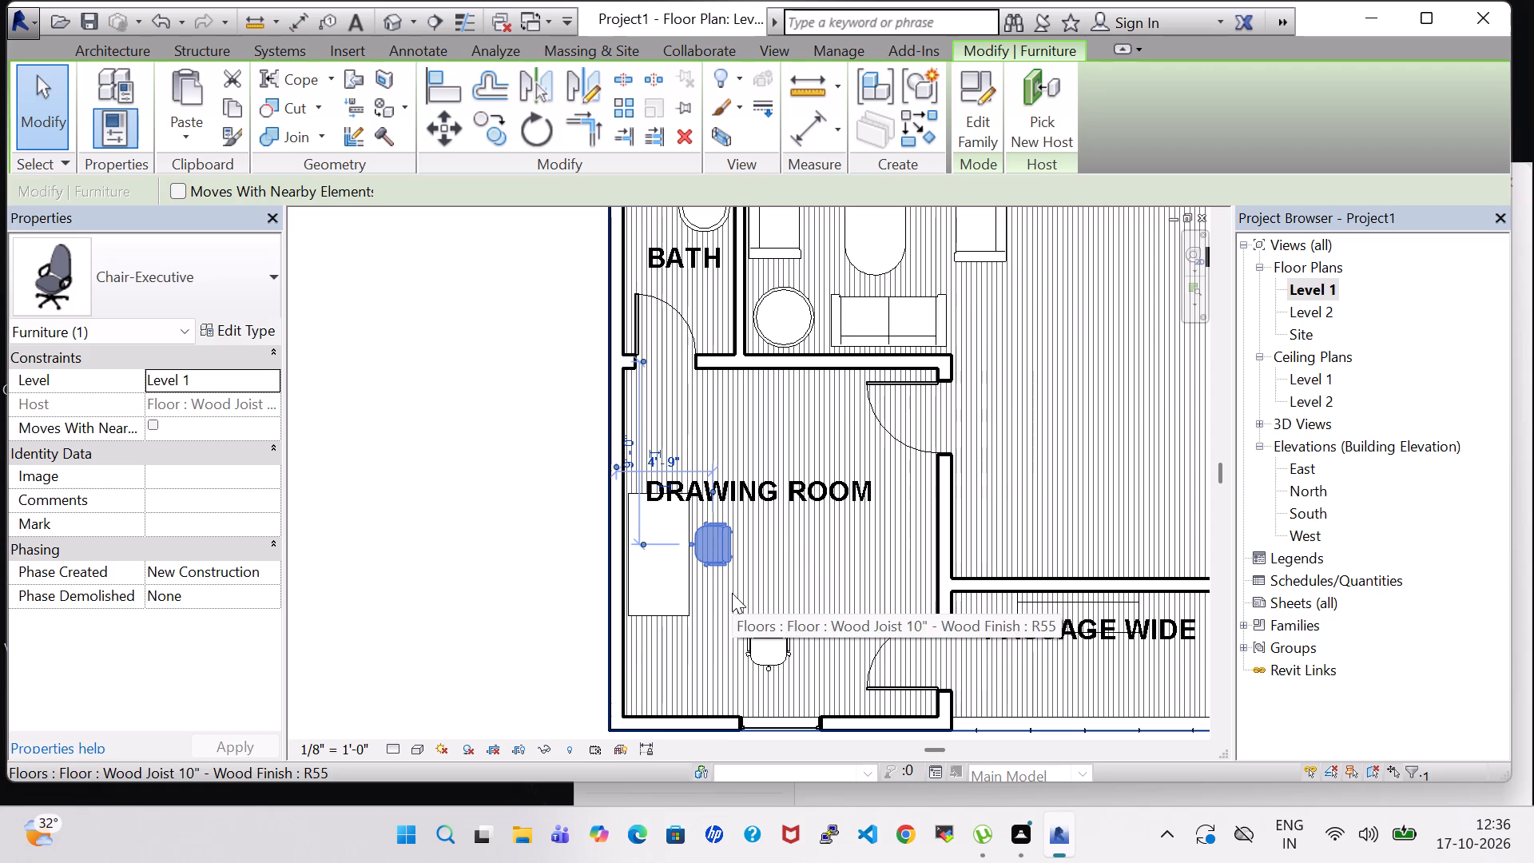
click(423, 498)
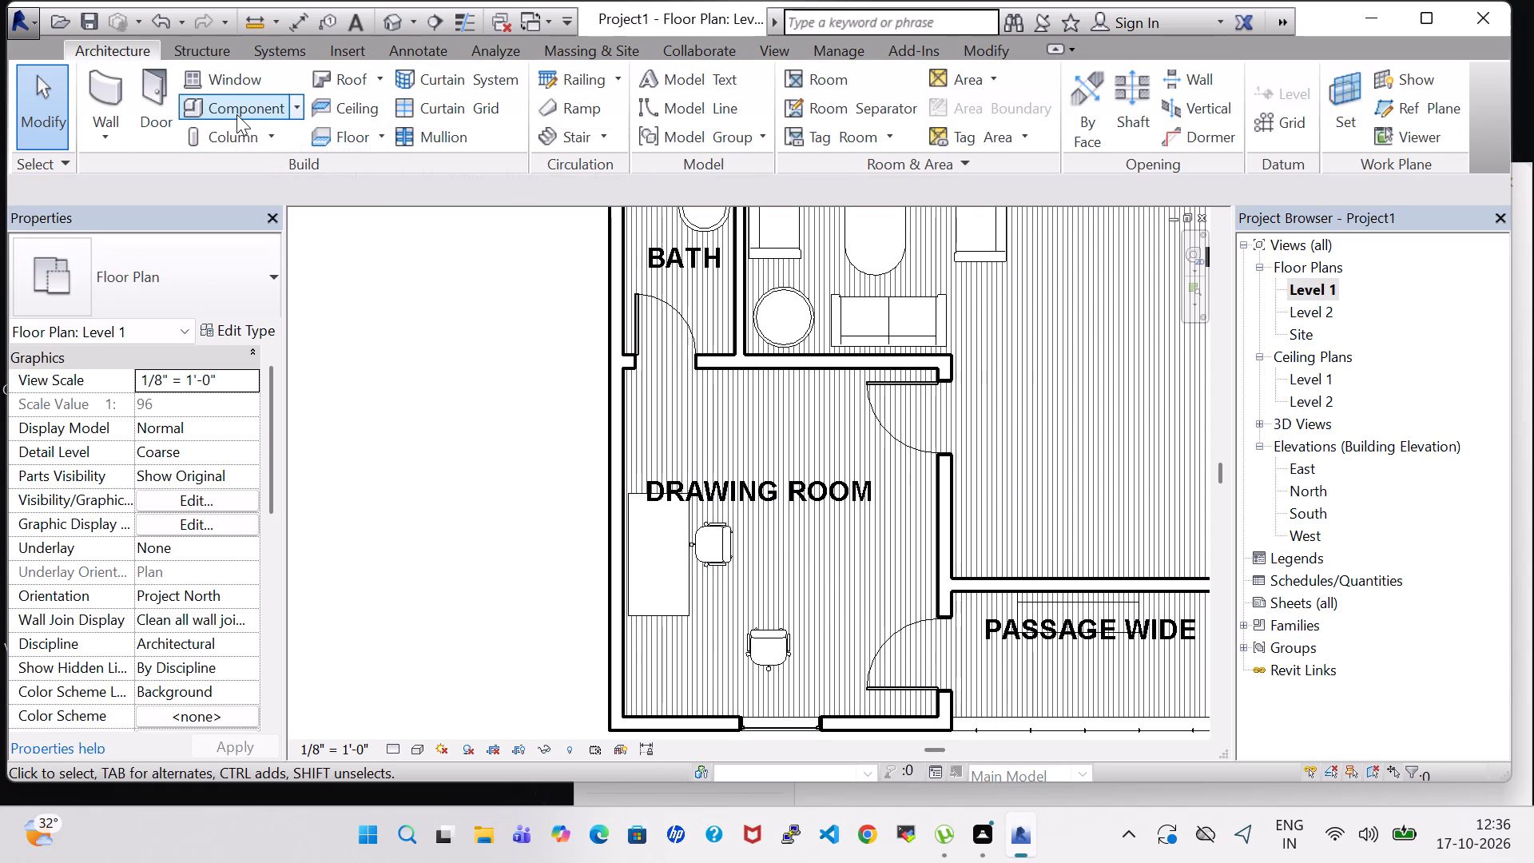
Place a 60" x 30" Student Desk component against the drawing room's front wall, at the window below the second chair.
click(236, 114)
click(238, 288)
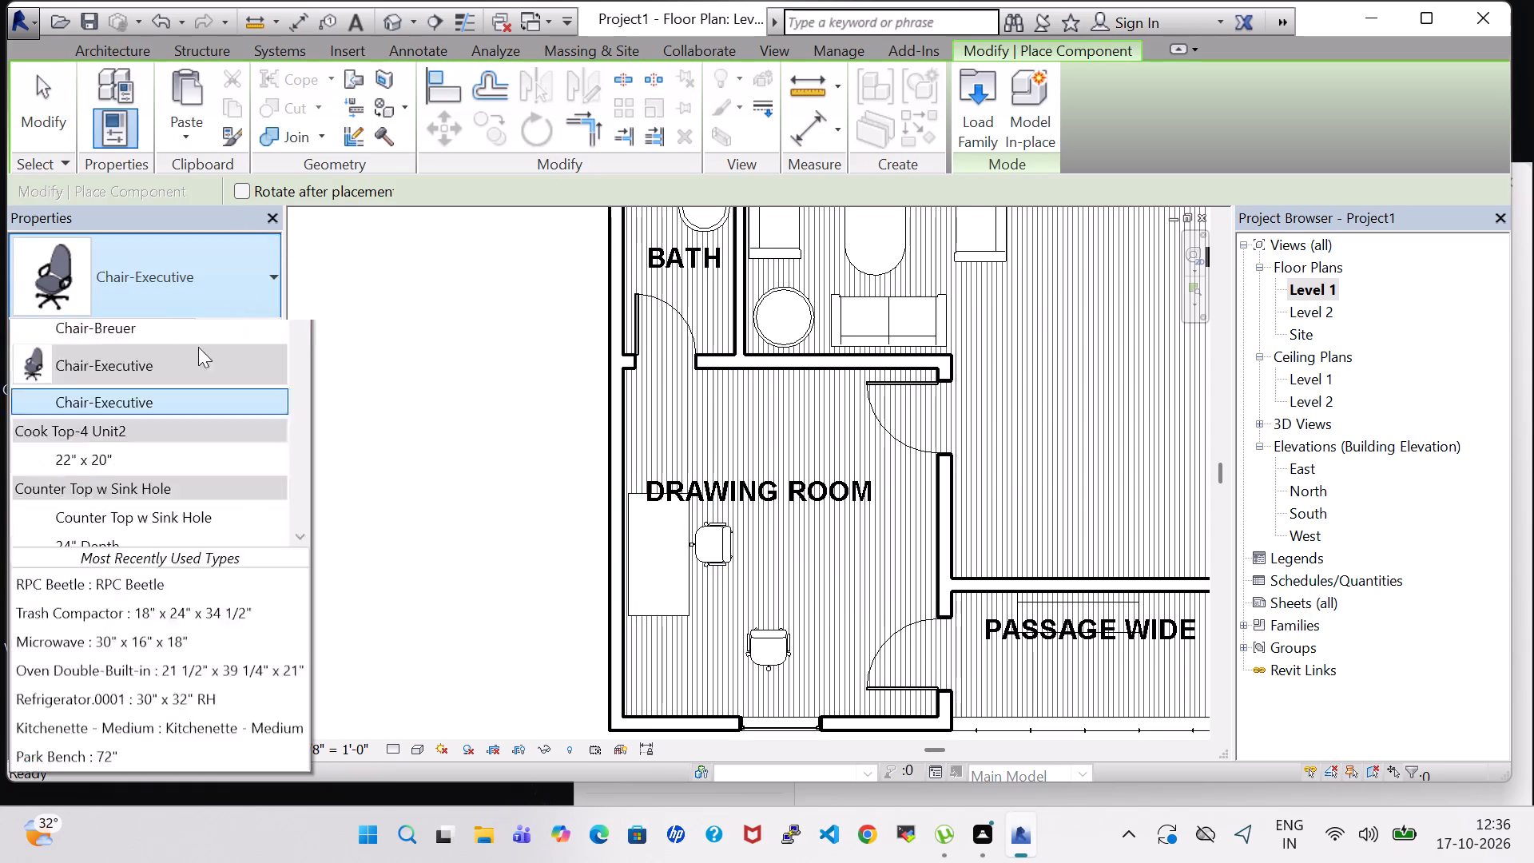
scroll(110, 473, up, 3)
scroll(121, 451, down, 5)
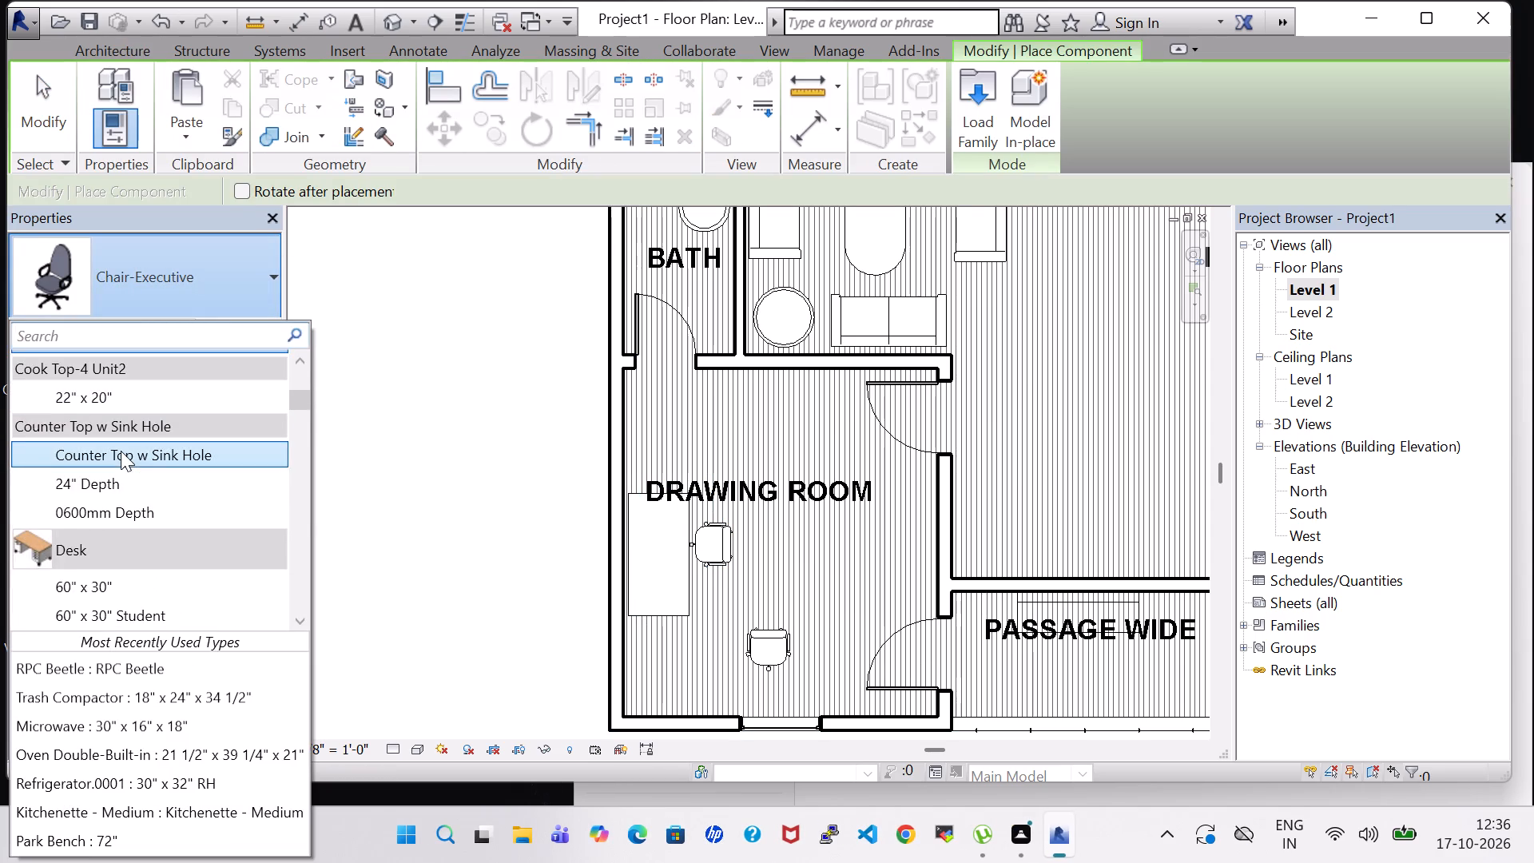
scroll(121, 451, down, 2)
click(133, 496)
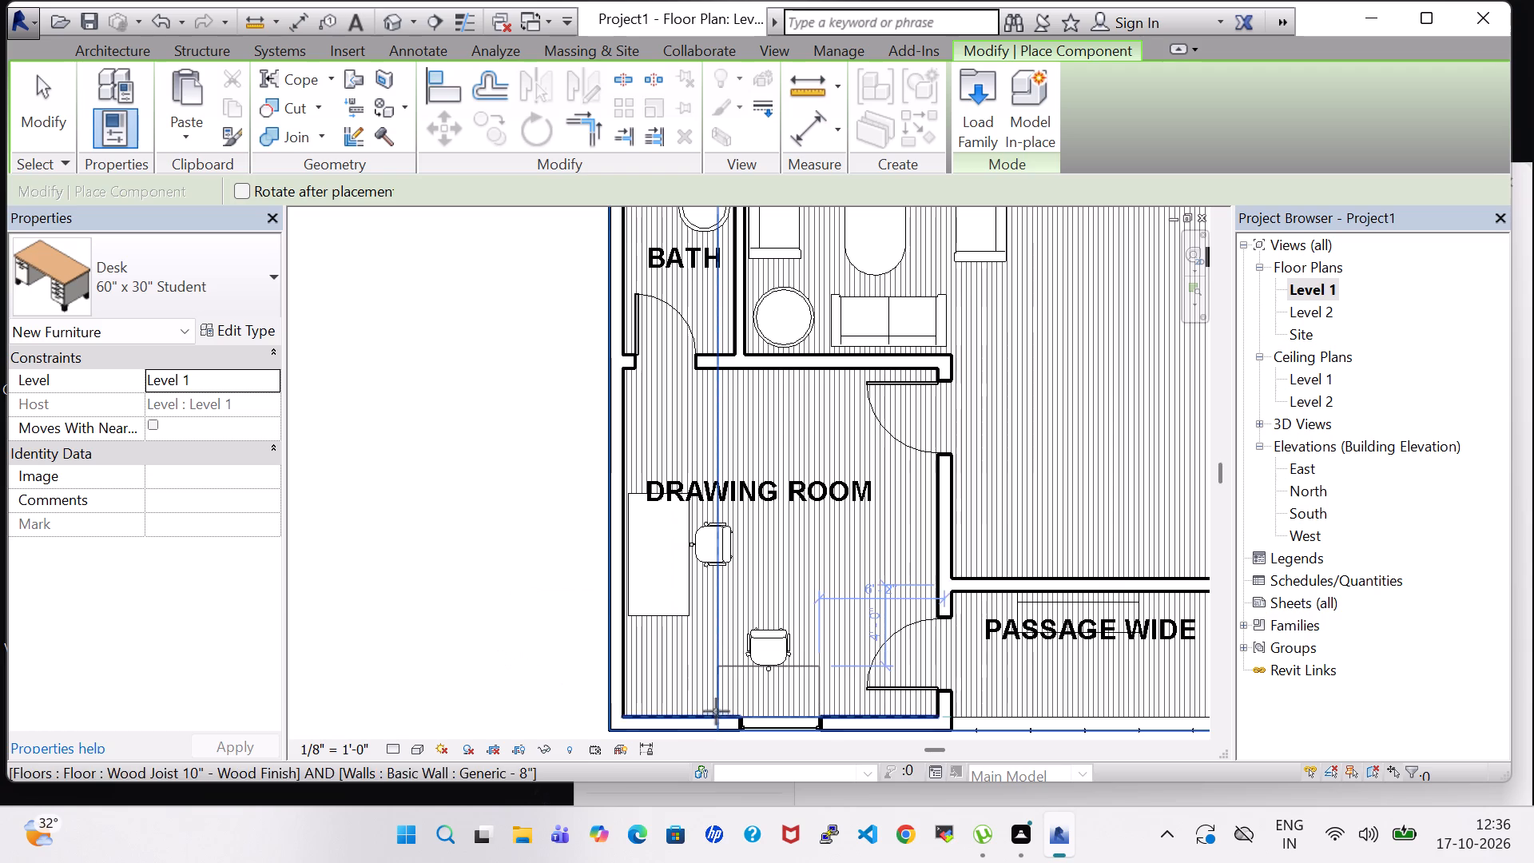
click(716, 714)
click(716, 714)
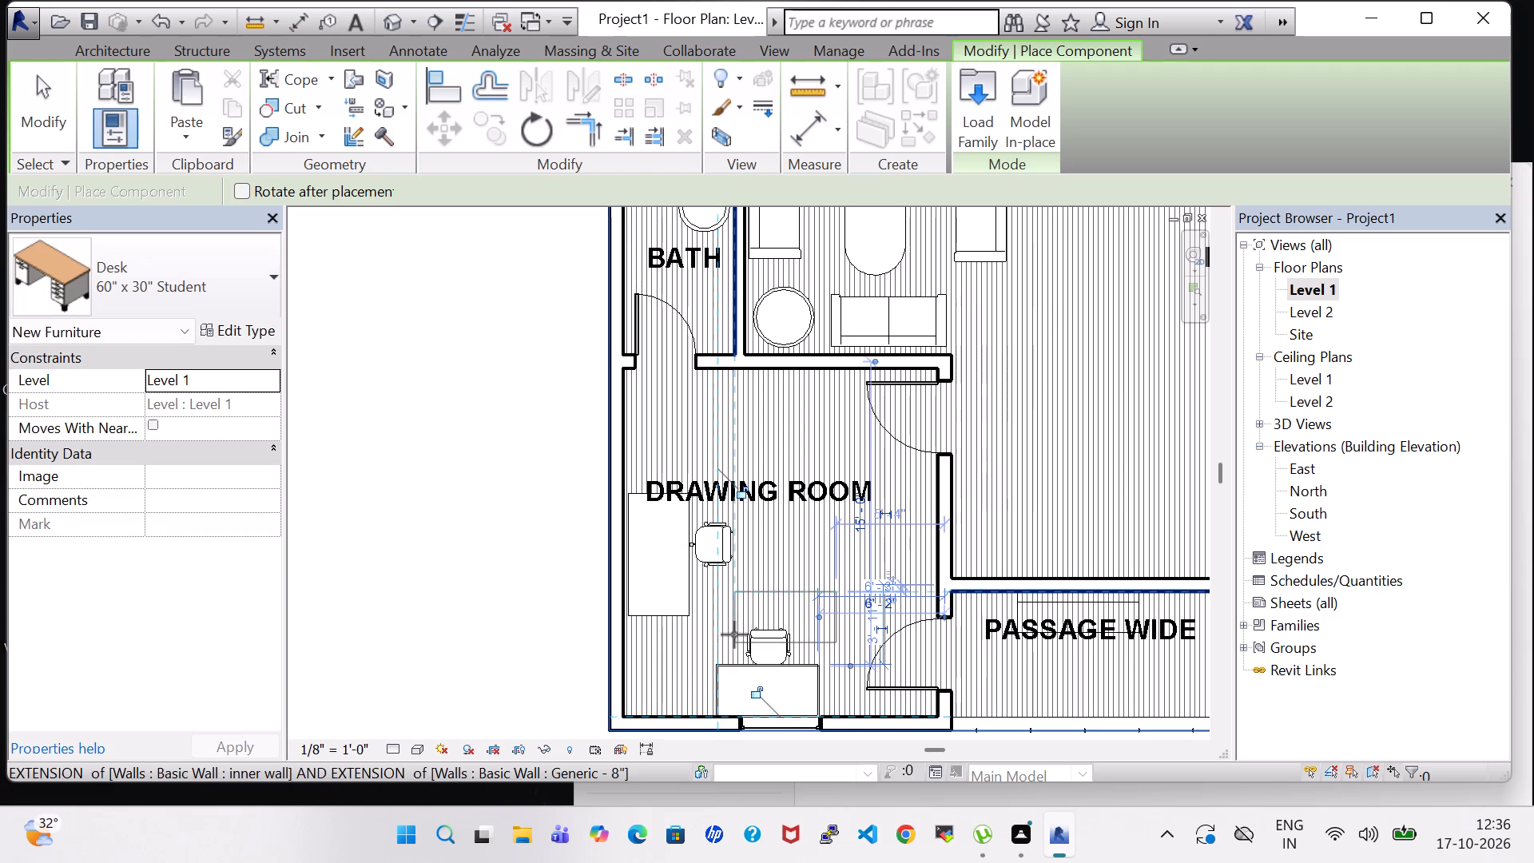
key(Escape)
key(Escape)
Nudge the second executive chair away from the front wall, clear of the student desk.
click(769, 639)
key(Up)
key(Up)
key(Up)
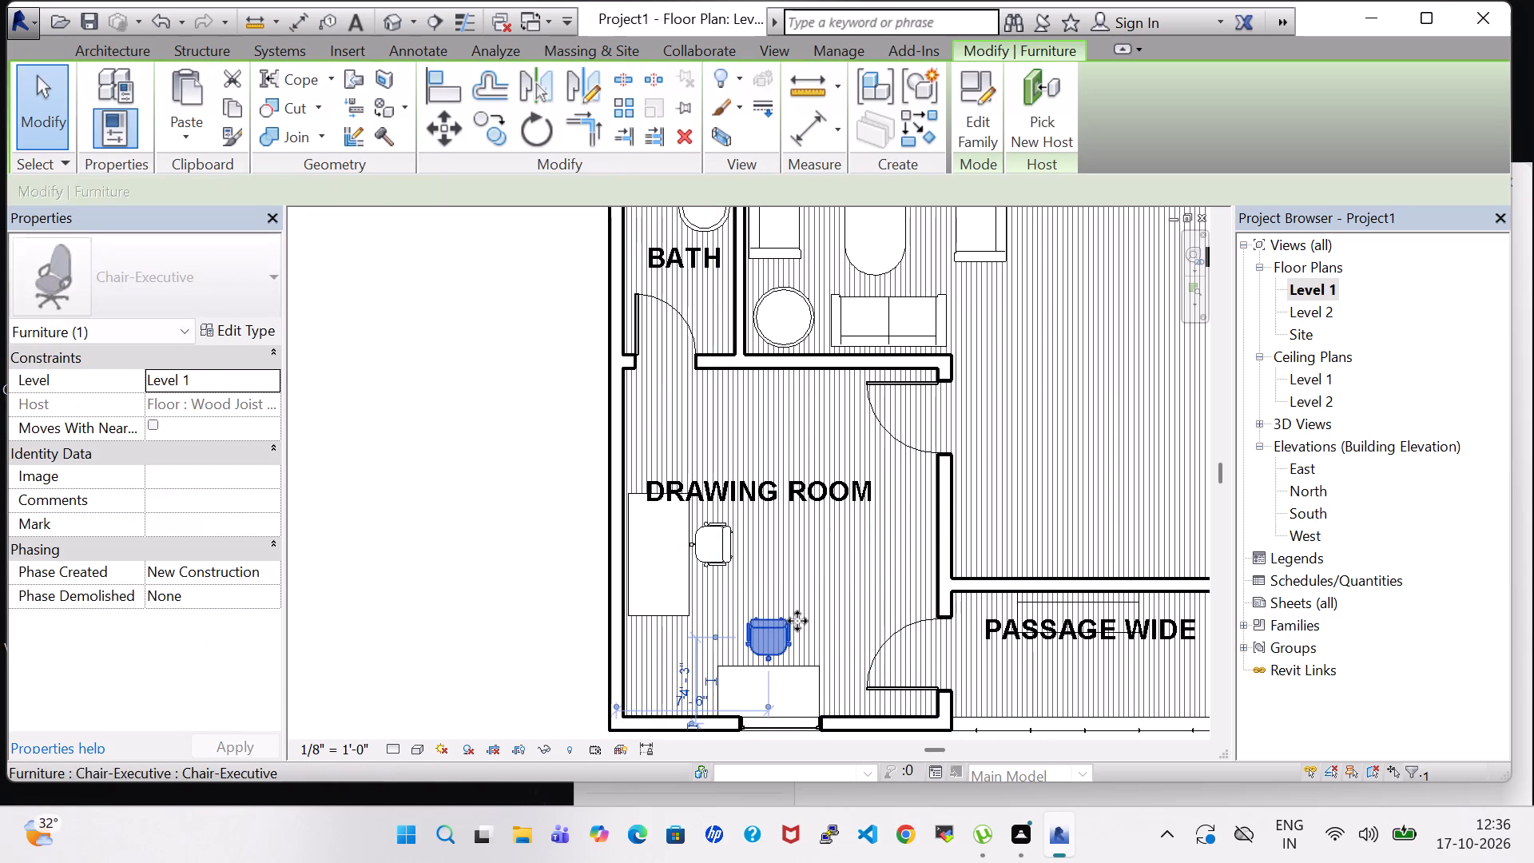
click(785, 680)
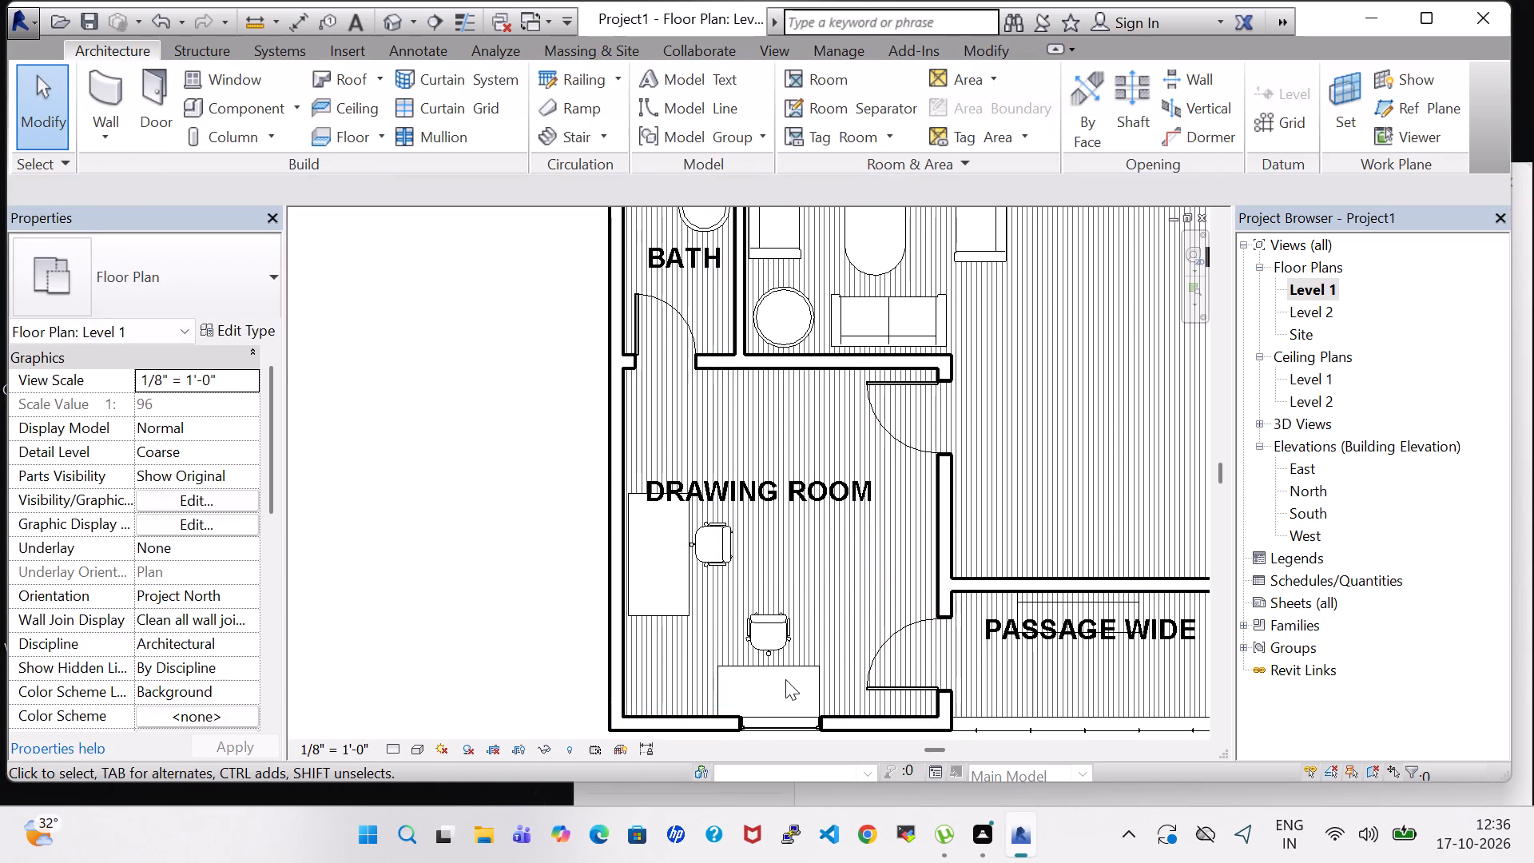
Nudge the student desk slightly off the front wall and toward the passage-side wall, about 5'-11" from that wall.
click(792, 673)
key(Up)
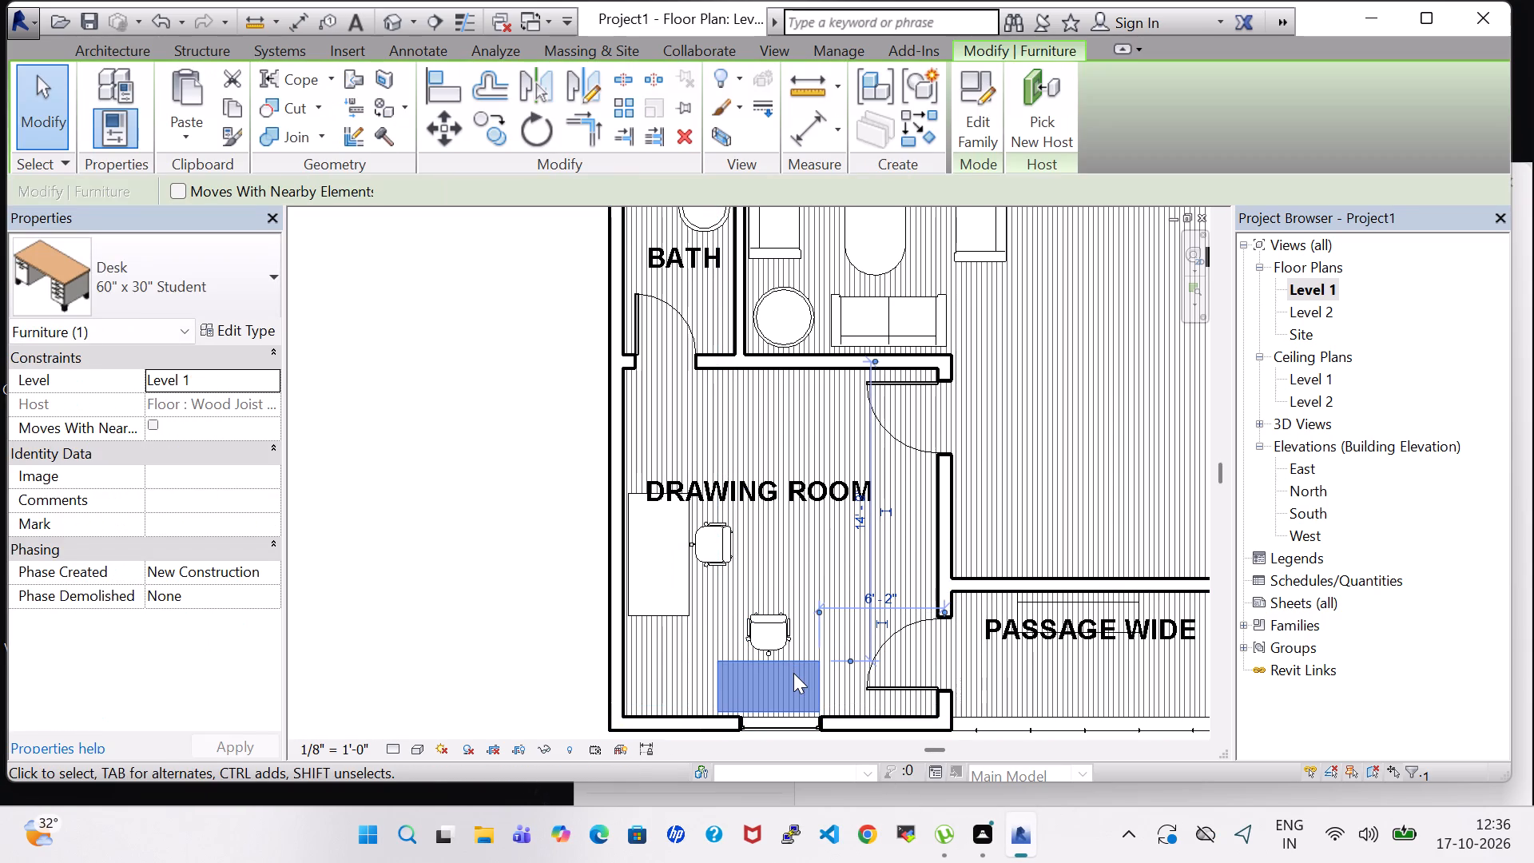
key(Right)
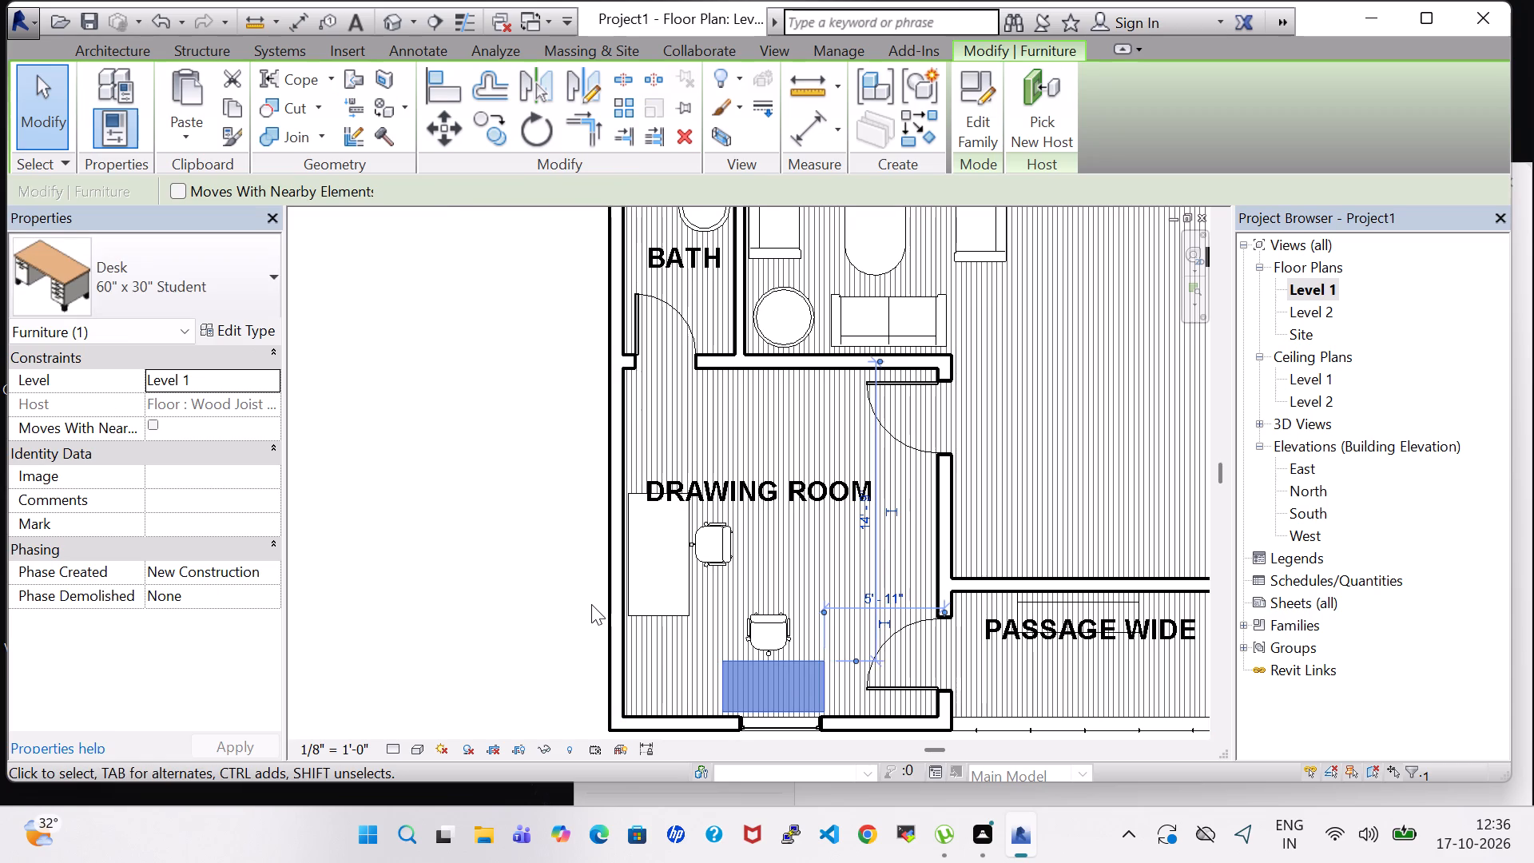
Examine the drawing room's desks and chairs from several angles in the 3D view, and return to the Level 1 plan.
click(540, 553)
click(380, 27)
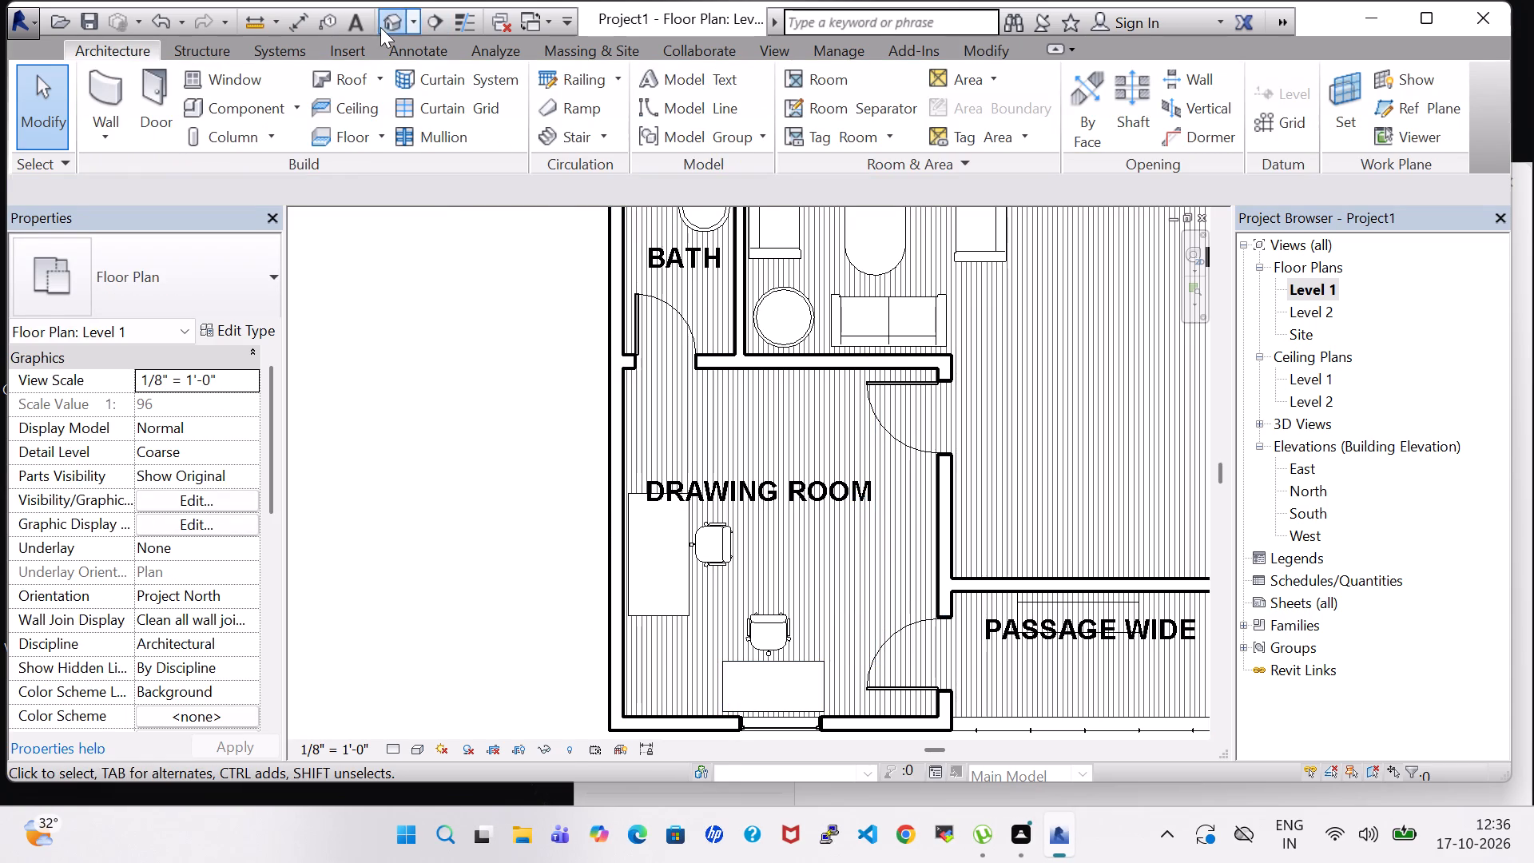
shift+middle_drag(672, 398, 666, 400)
shift+scroll(670, 398, down, 1)
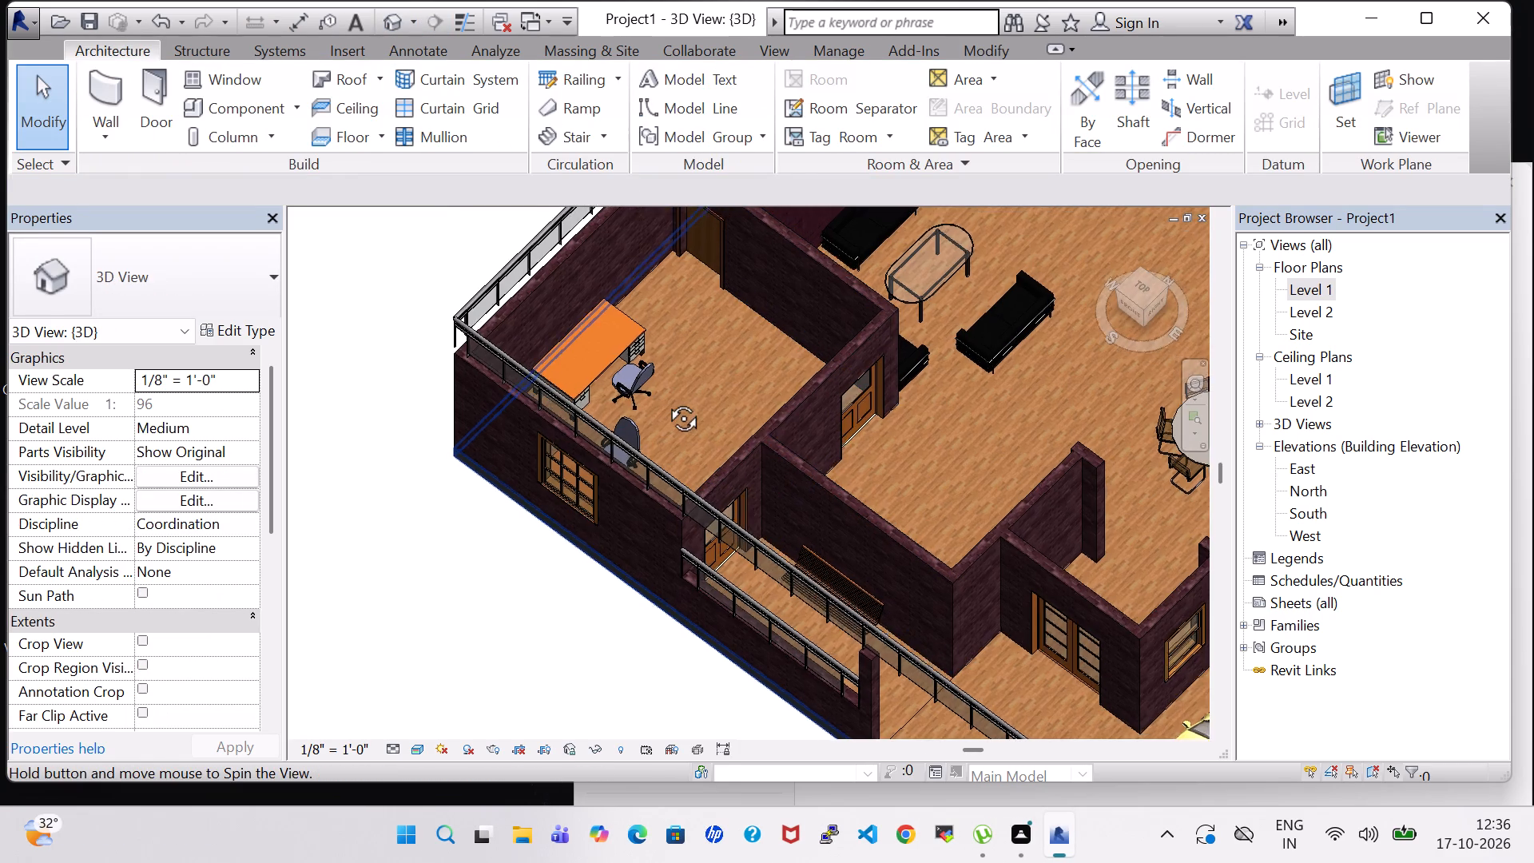
shift+middle_drag(666, 400, 480, 412)
shift+middle_drag(992, 478, 951, 487)
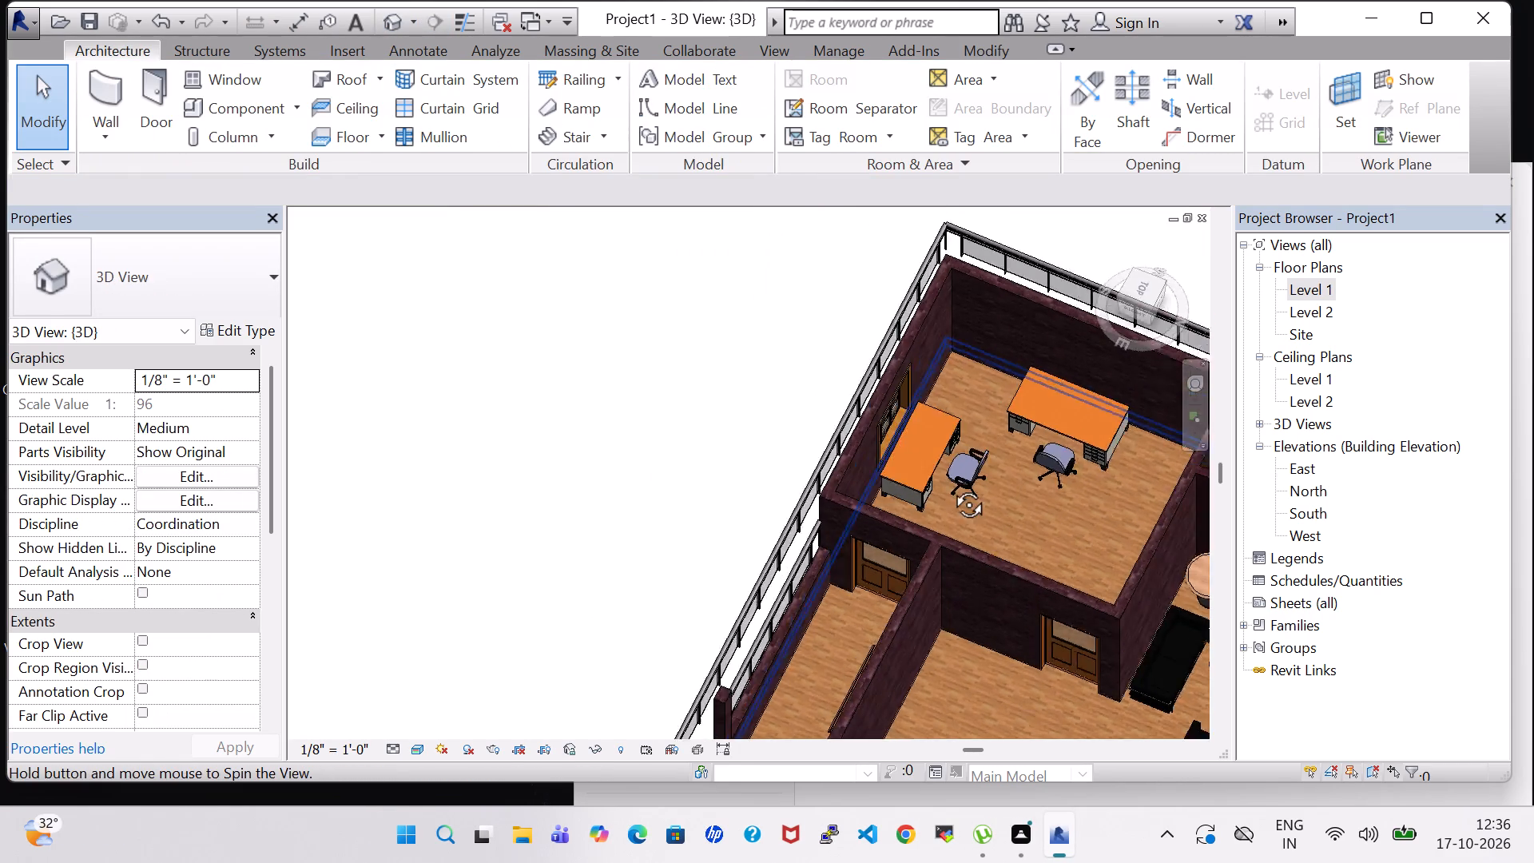
shift+middle_drag(951, 487, 1010, 482)
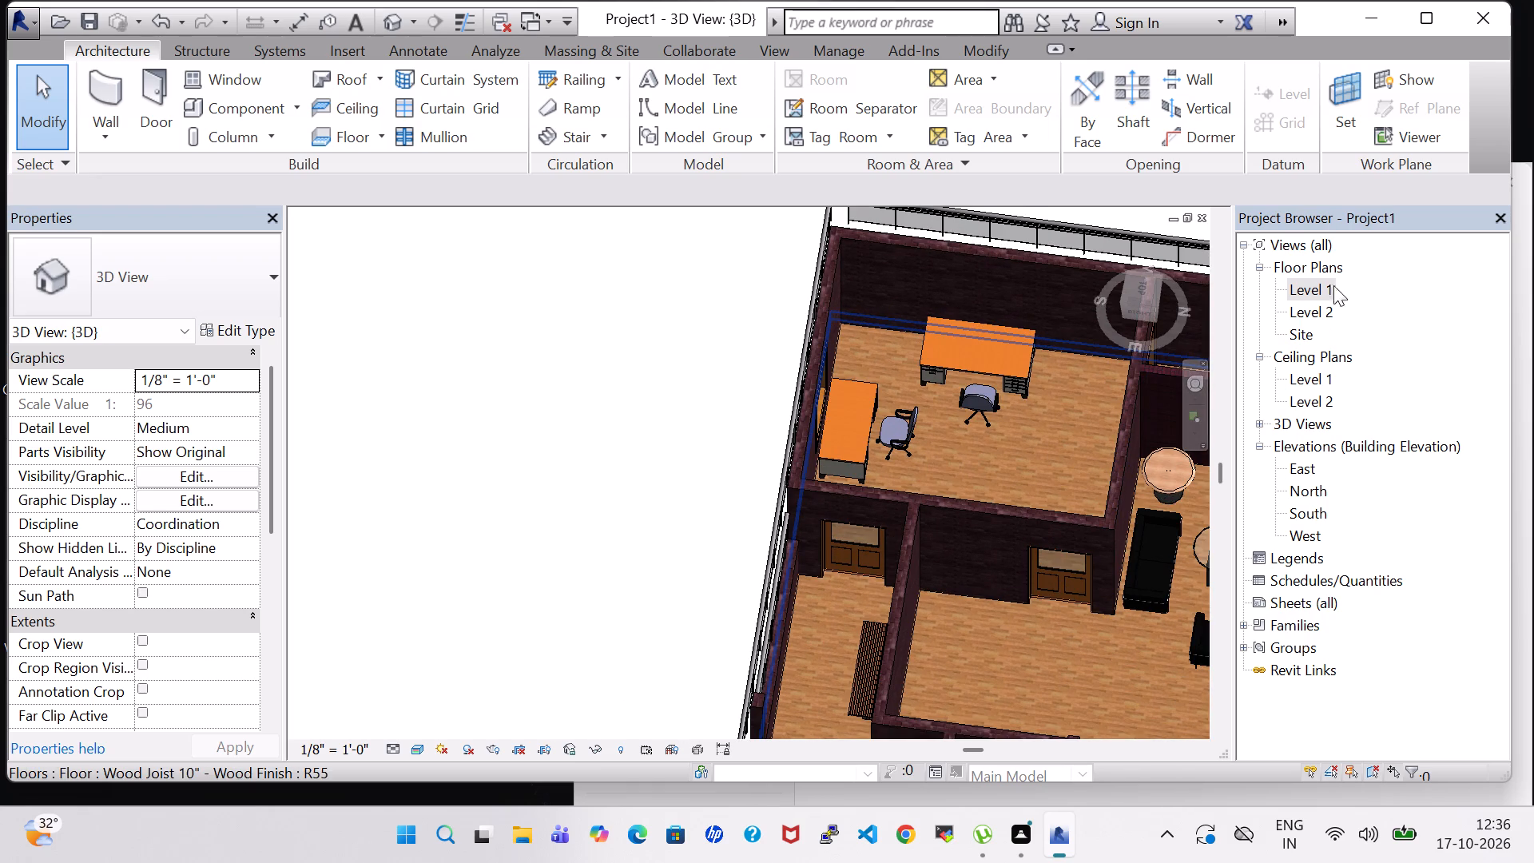
double_click(1307, 279)
Load the Cabinet-File 5 Drawer family from the Storage folder of the Furniture library as a component.
scroll(701, 414, down, 3)
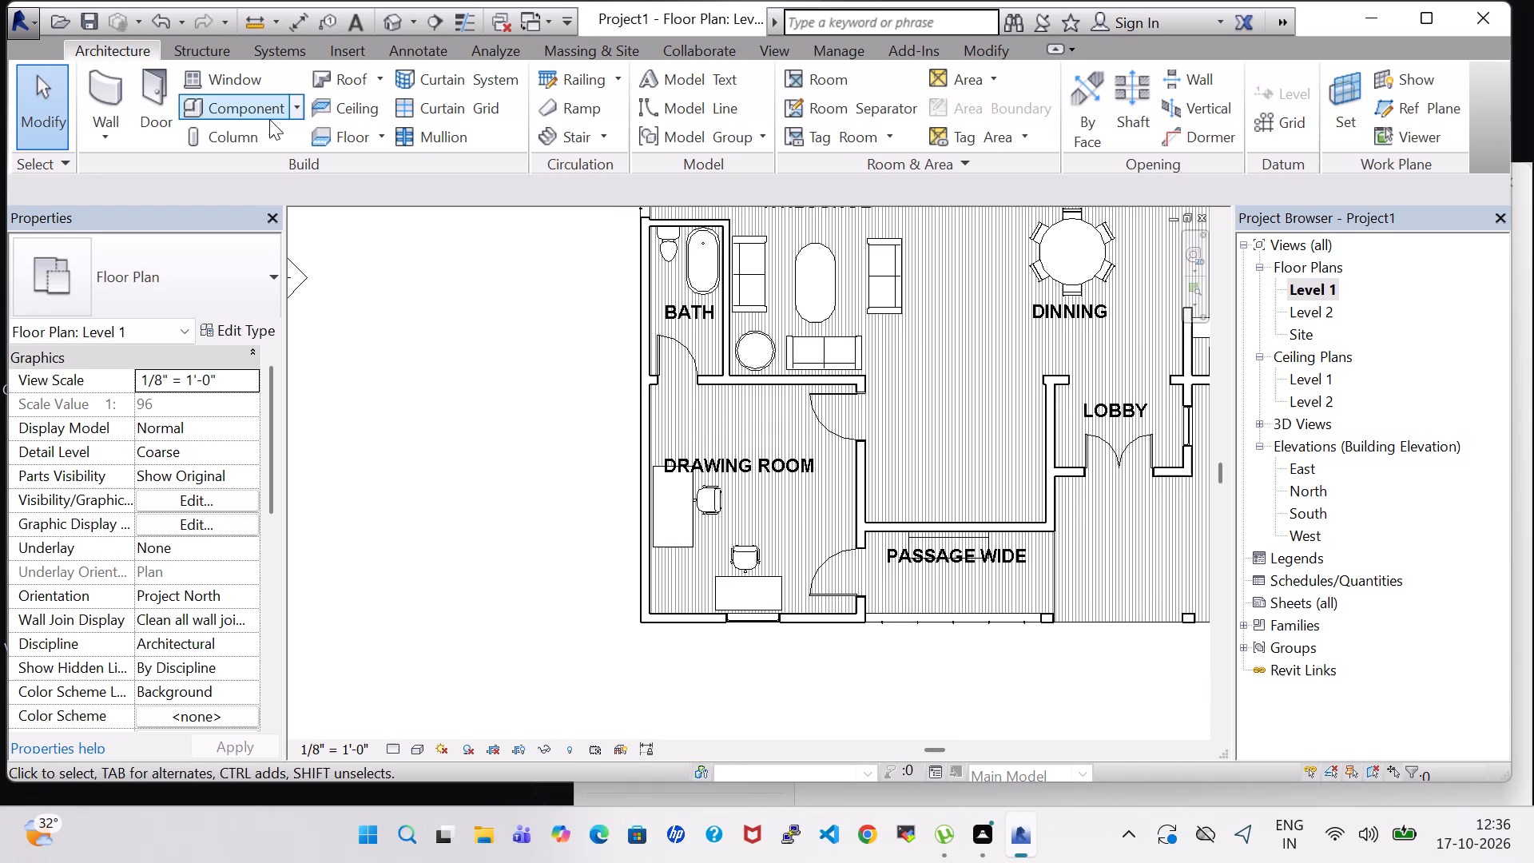
click(233, 110)
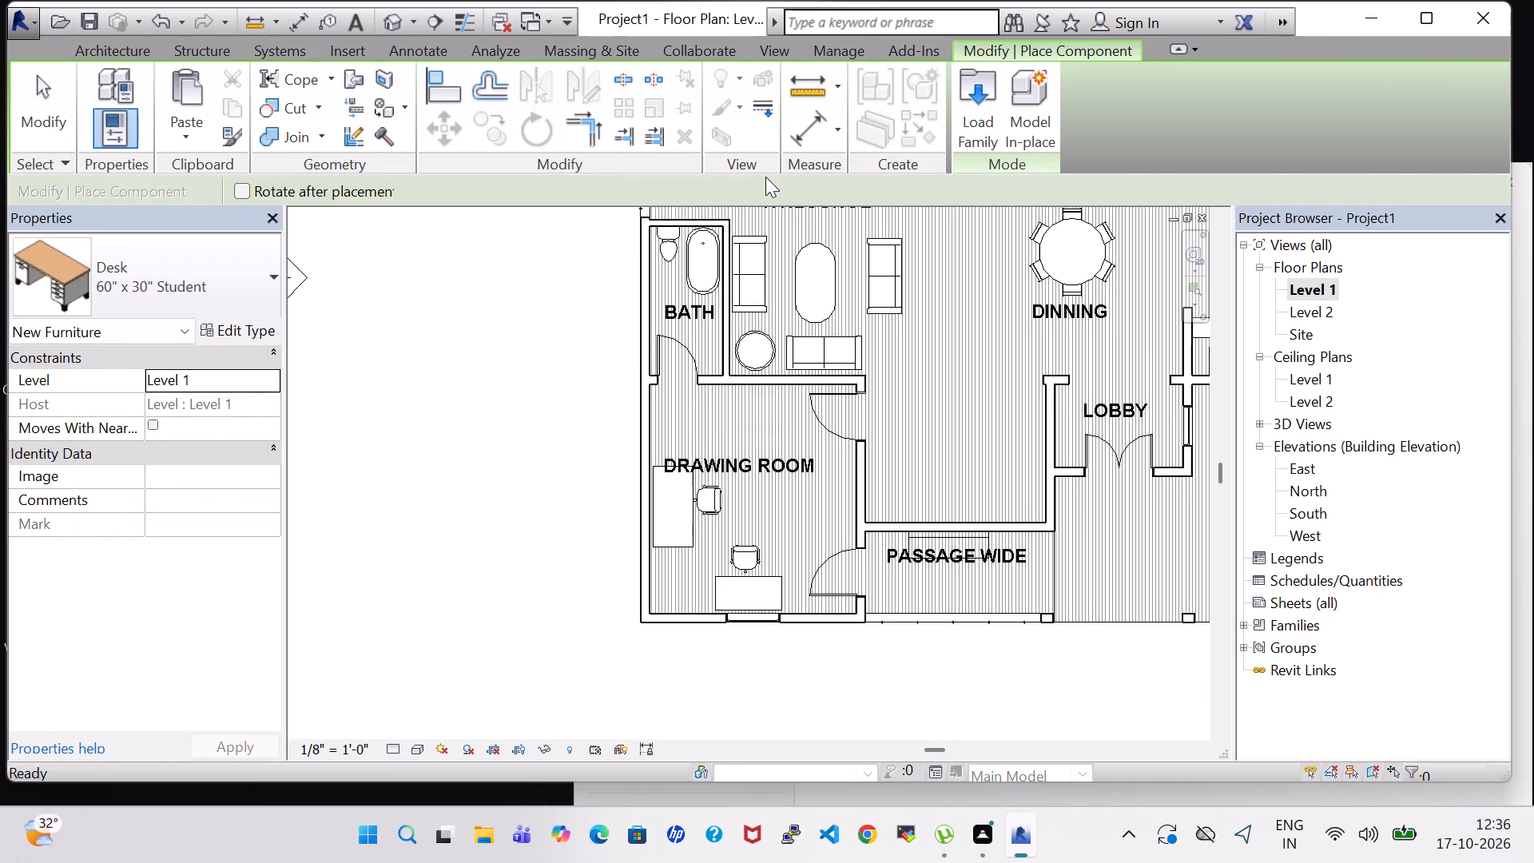
key(Escape)
click(238, 101)
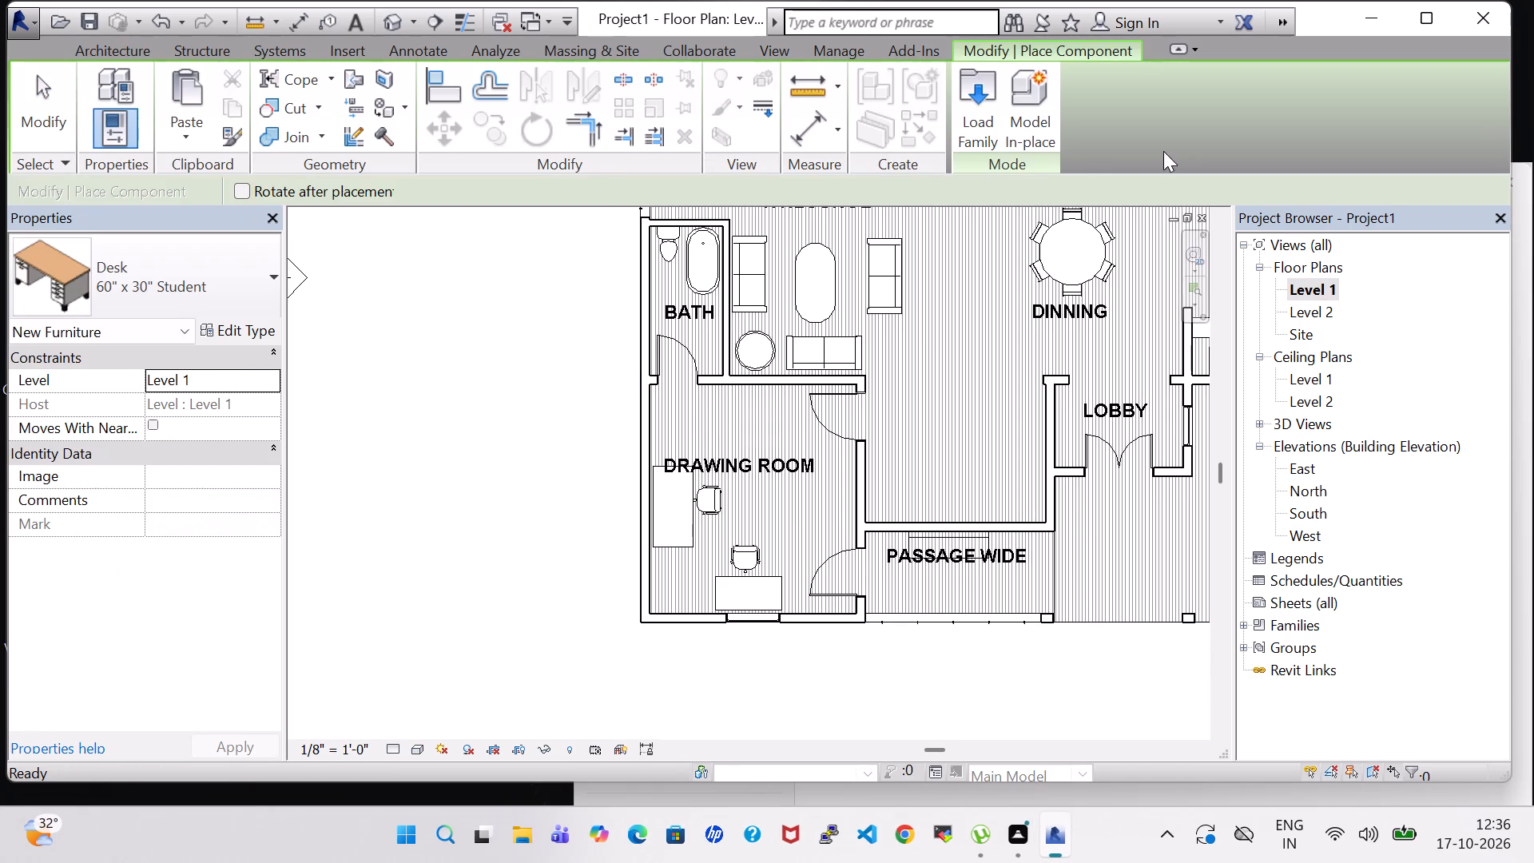
click(964, 133)
scroll(957, 408, down, 1)
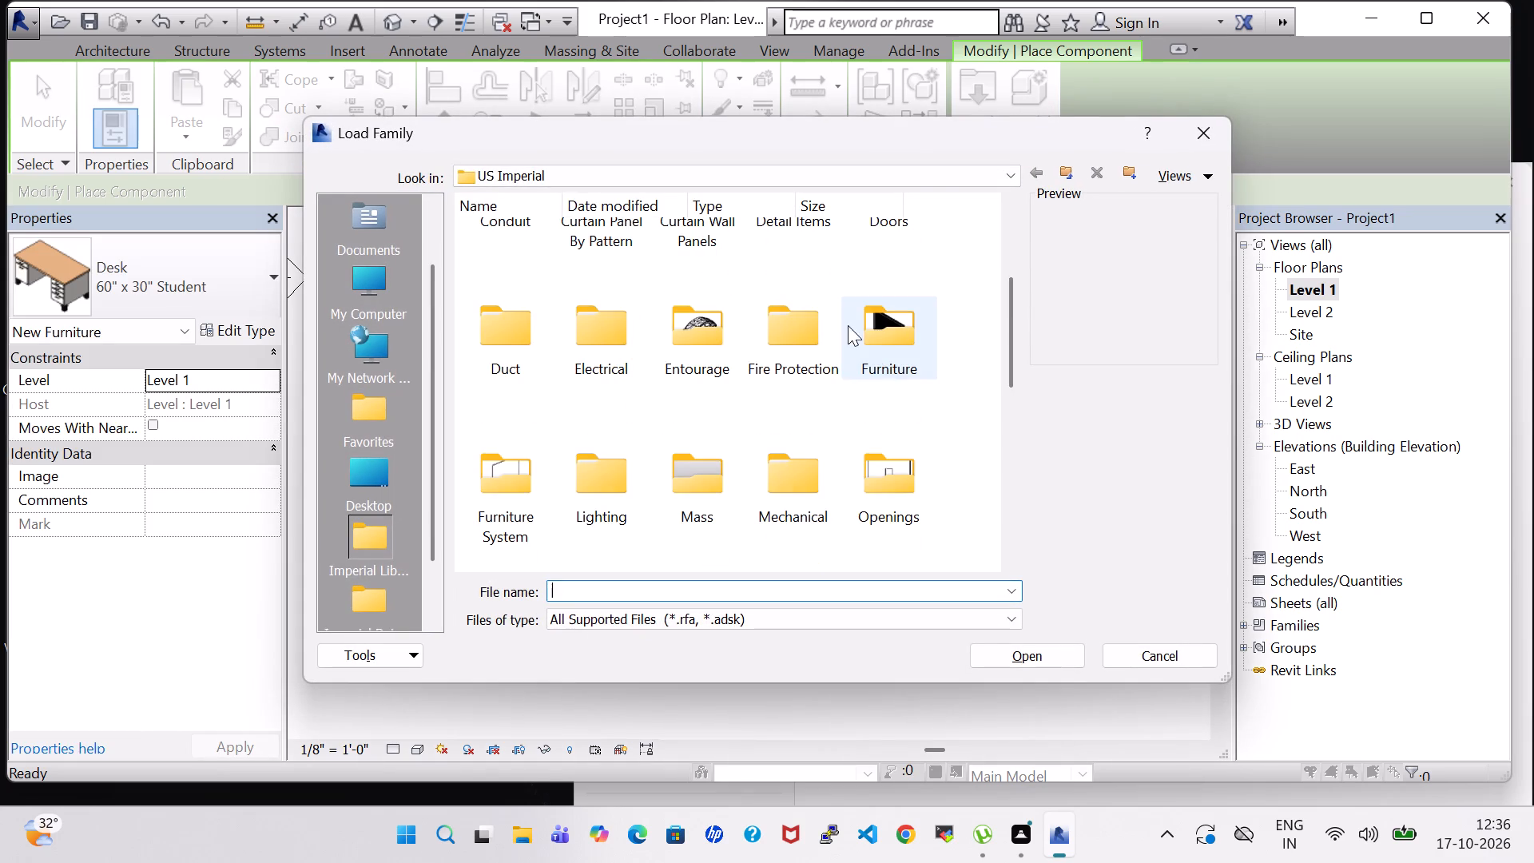
double_click(896, 325)
double_click(697, 252)
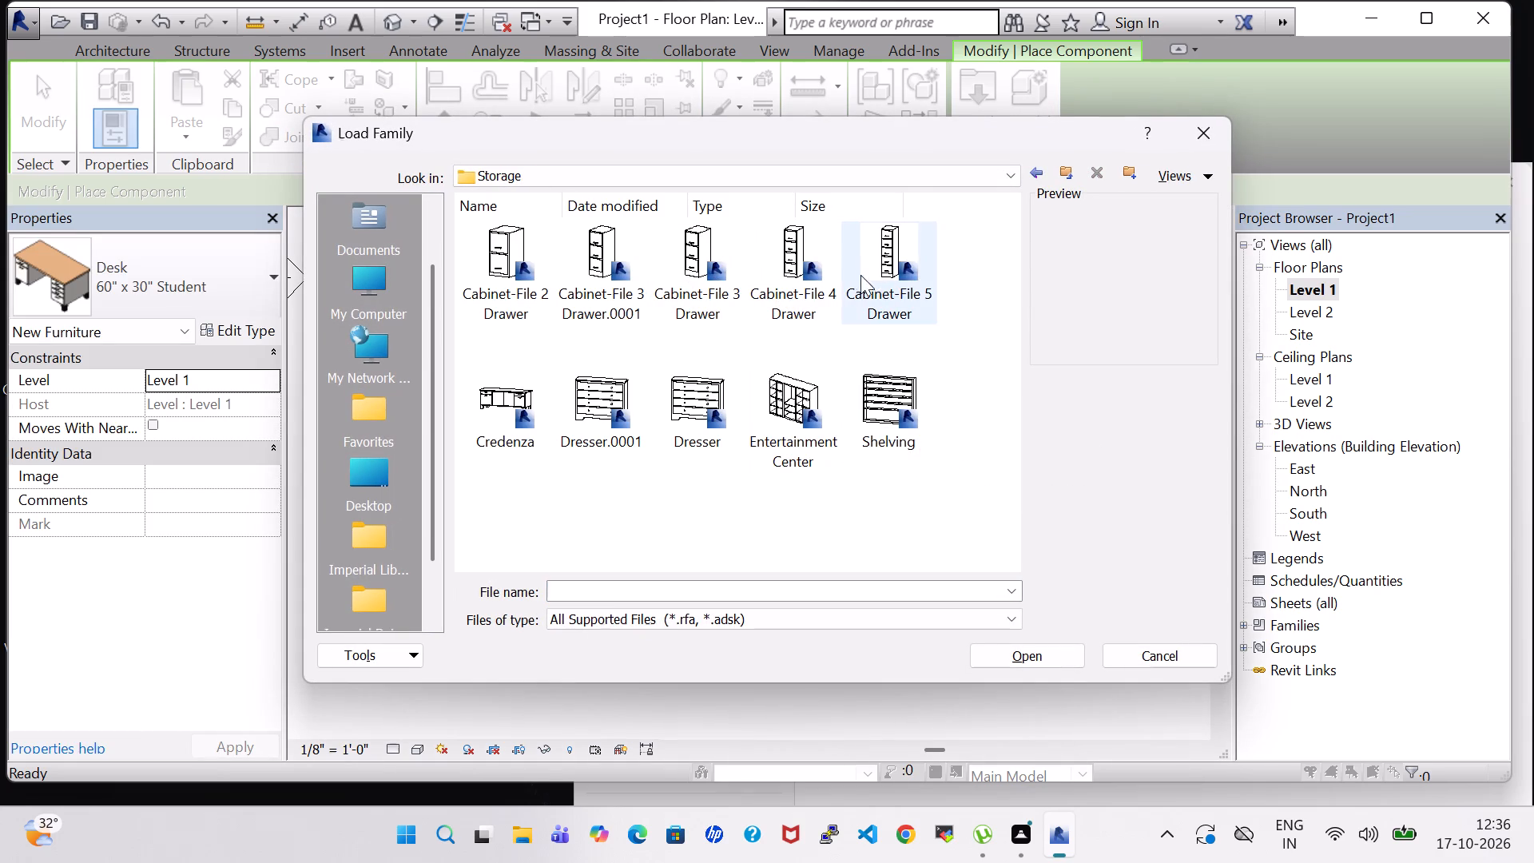
click(889, 276)
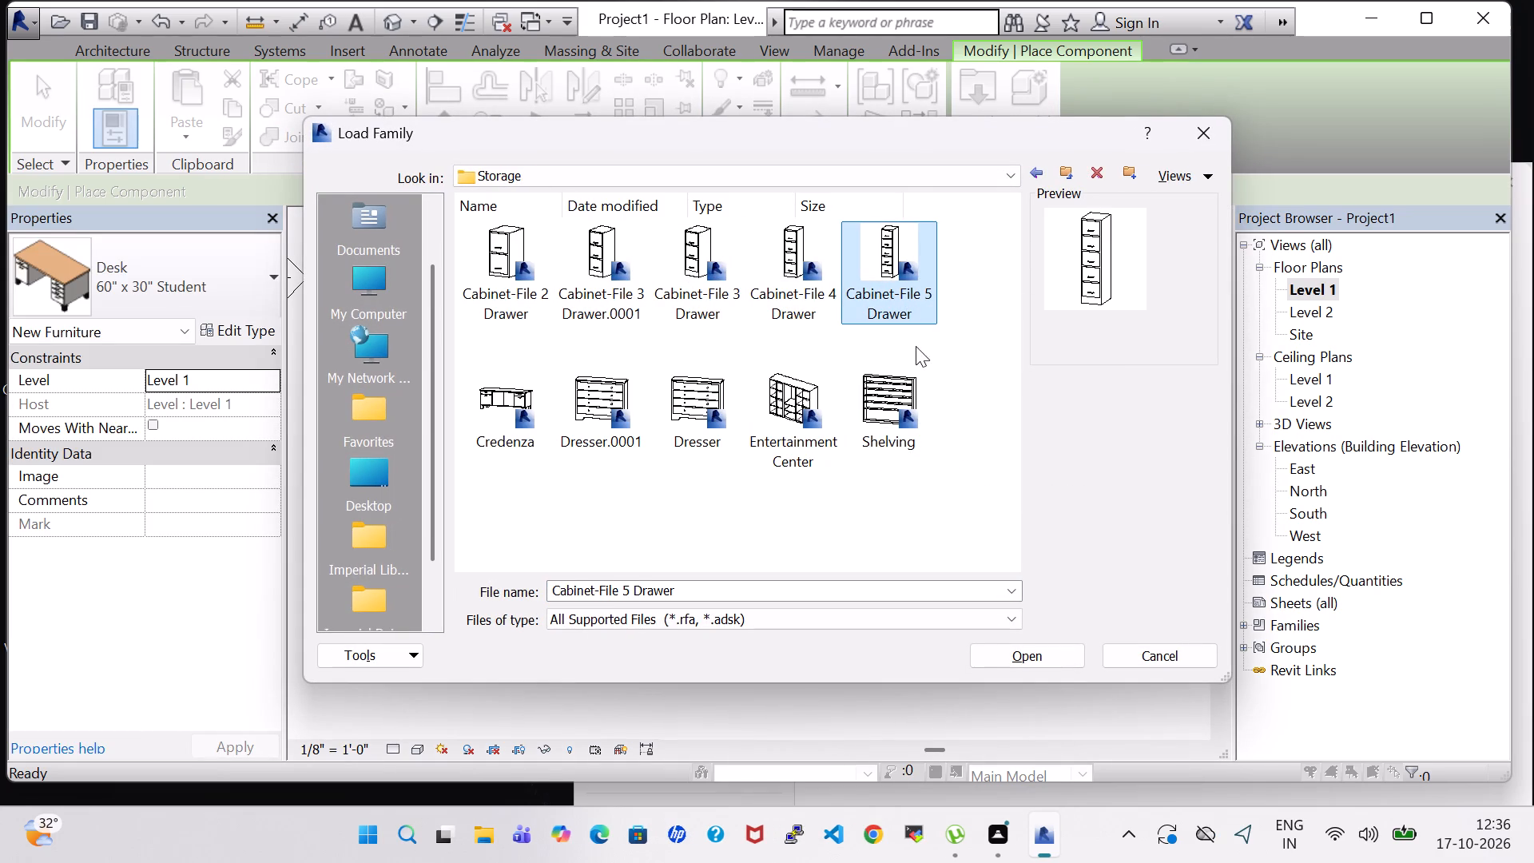
click(1040, 653)
Place a 15" x 18" five-drawer file cabinet against the outer side wall, between the large desk and the front wall, drawers facing the room.
scroll(706, 601, up, 3)
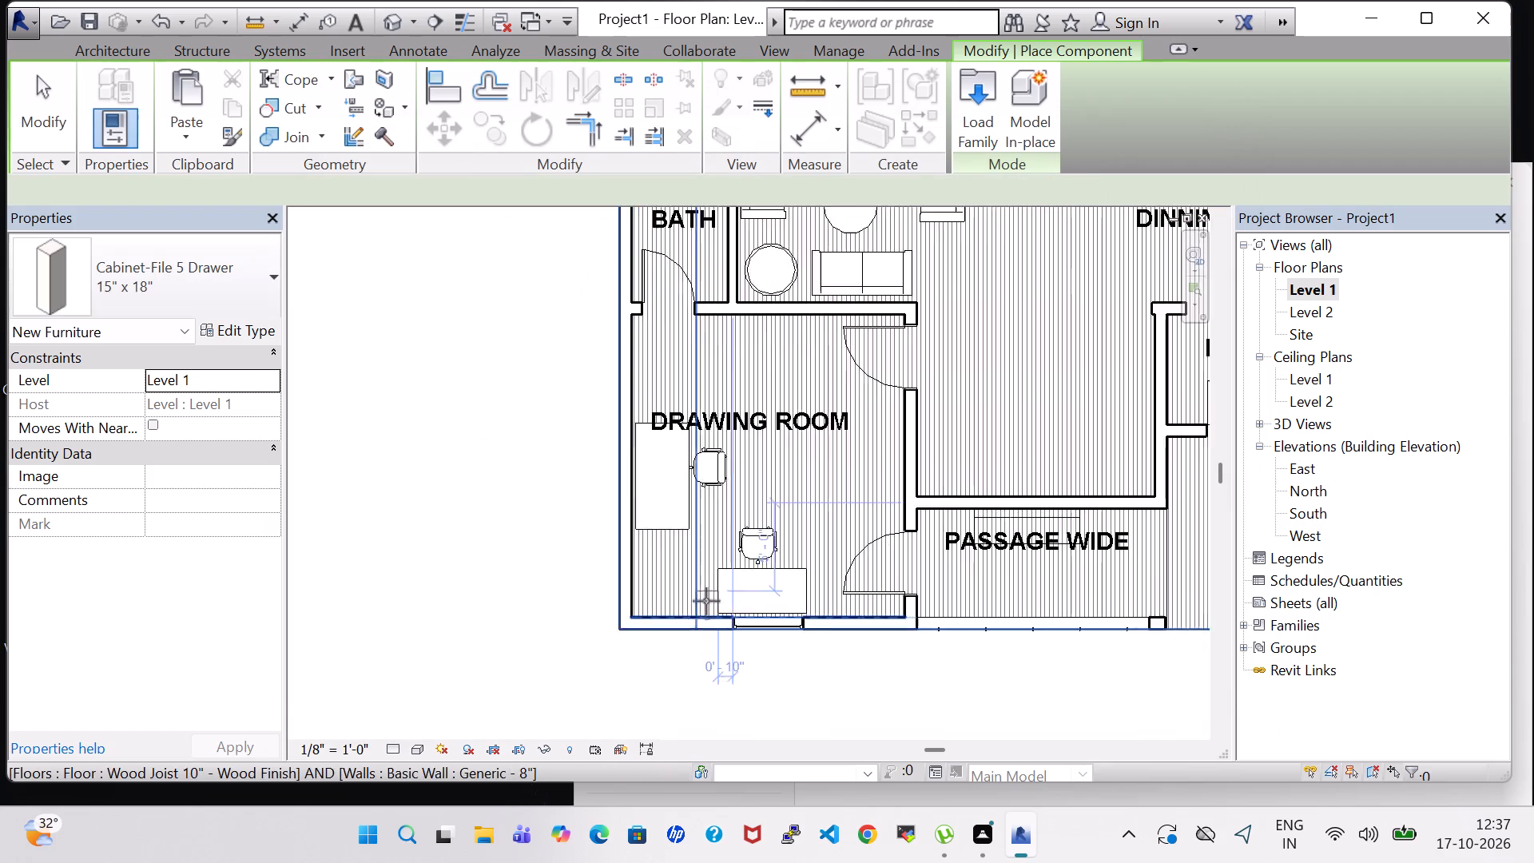
key(space)
key(space)
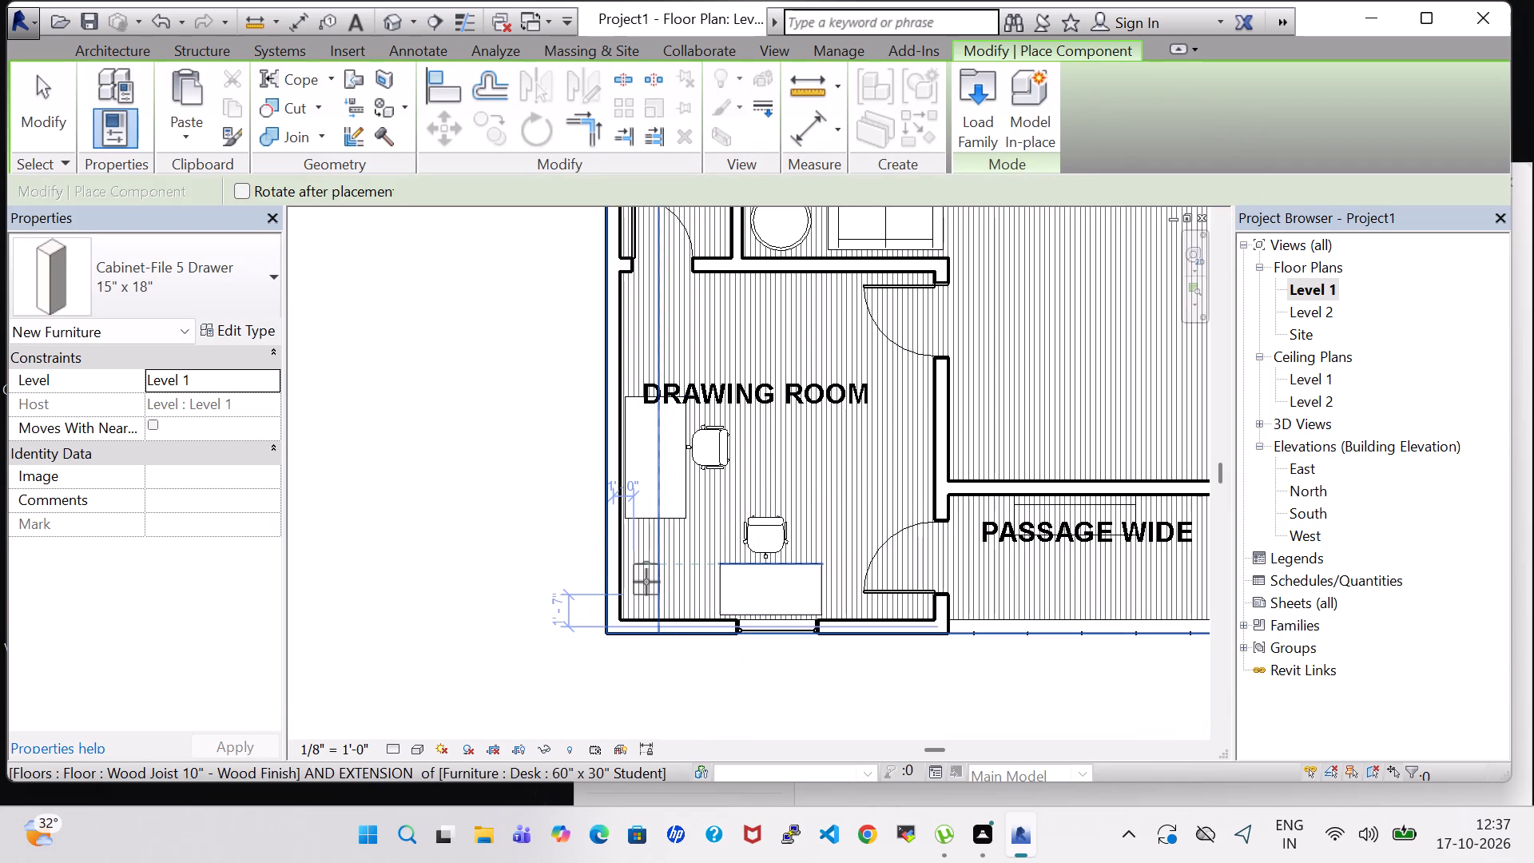
key(space)
key(space)
key(space)
key(space)
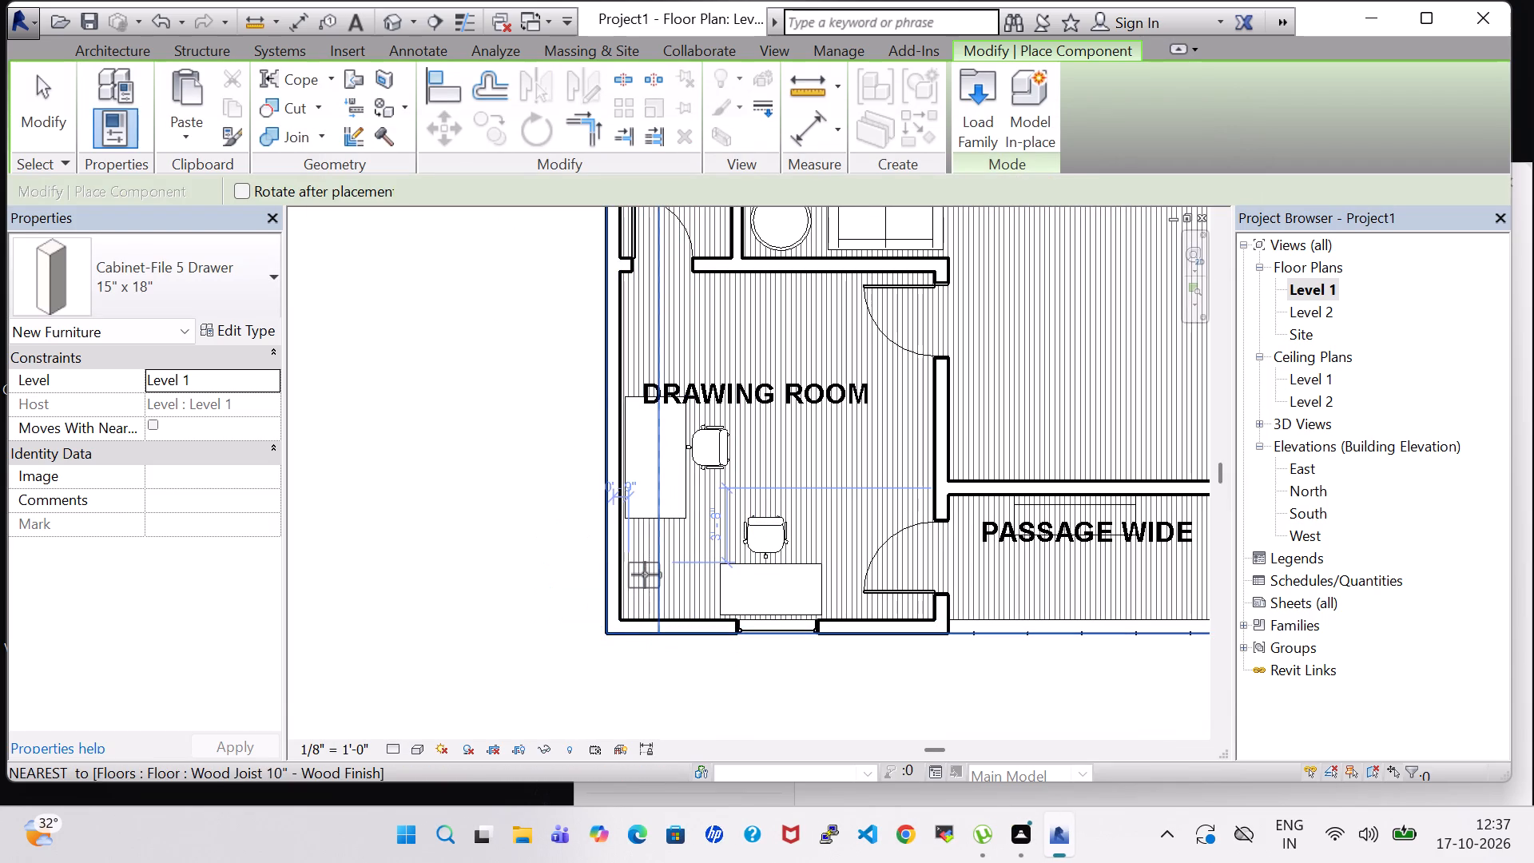
scroll(642, 575, up, 5)
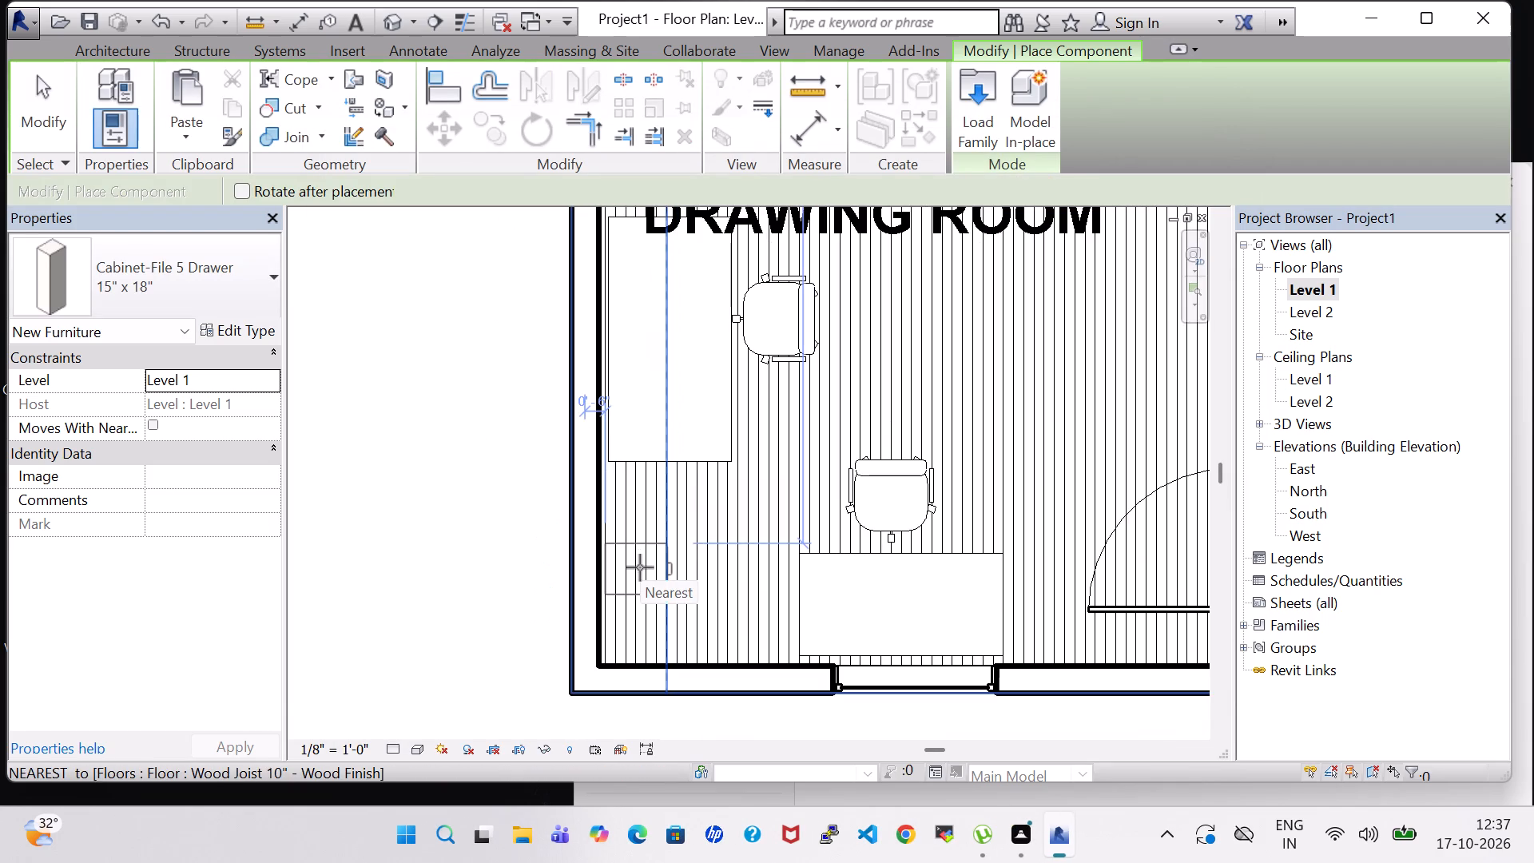
click(640, 567)
key(Escape)
key(Escape)
scroll(688, 567, down, 3)
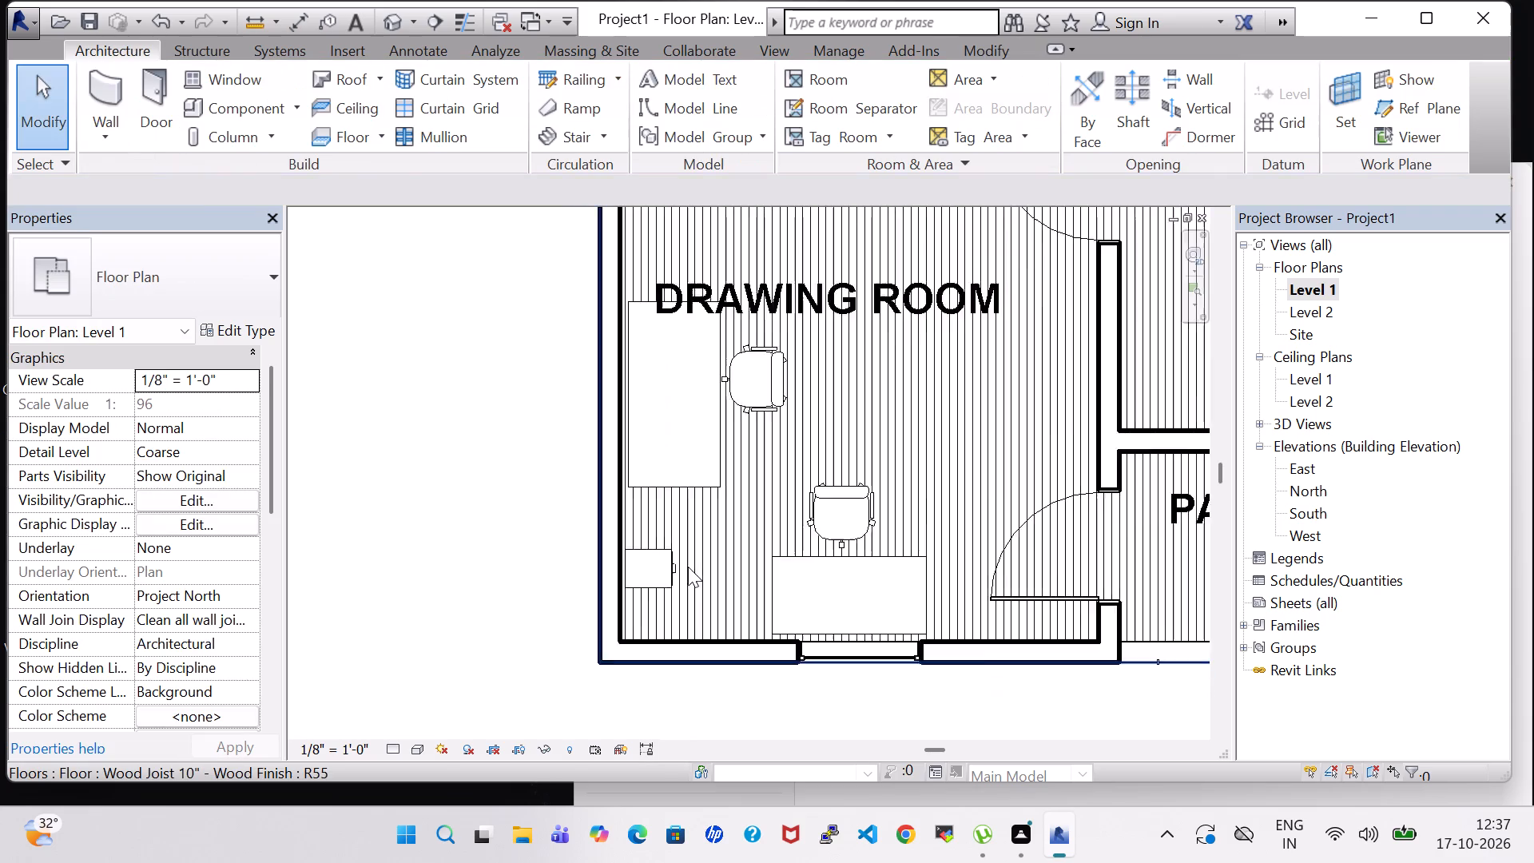
Place a second 15" x 18" five-drawer cabinet against the outer side wall above the large desk, about 3'-1" from the bath-side wall.
middle_drag(886, 386, 825, 582)
scroll(825, 582, down, 1)
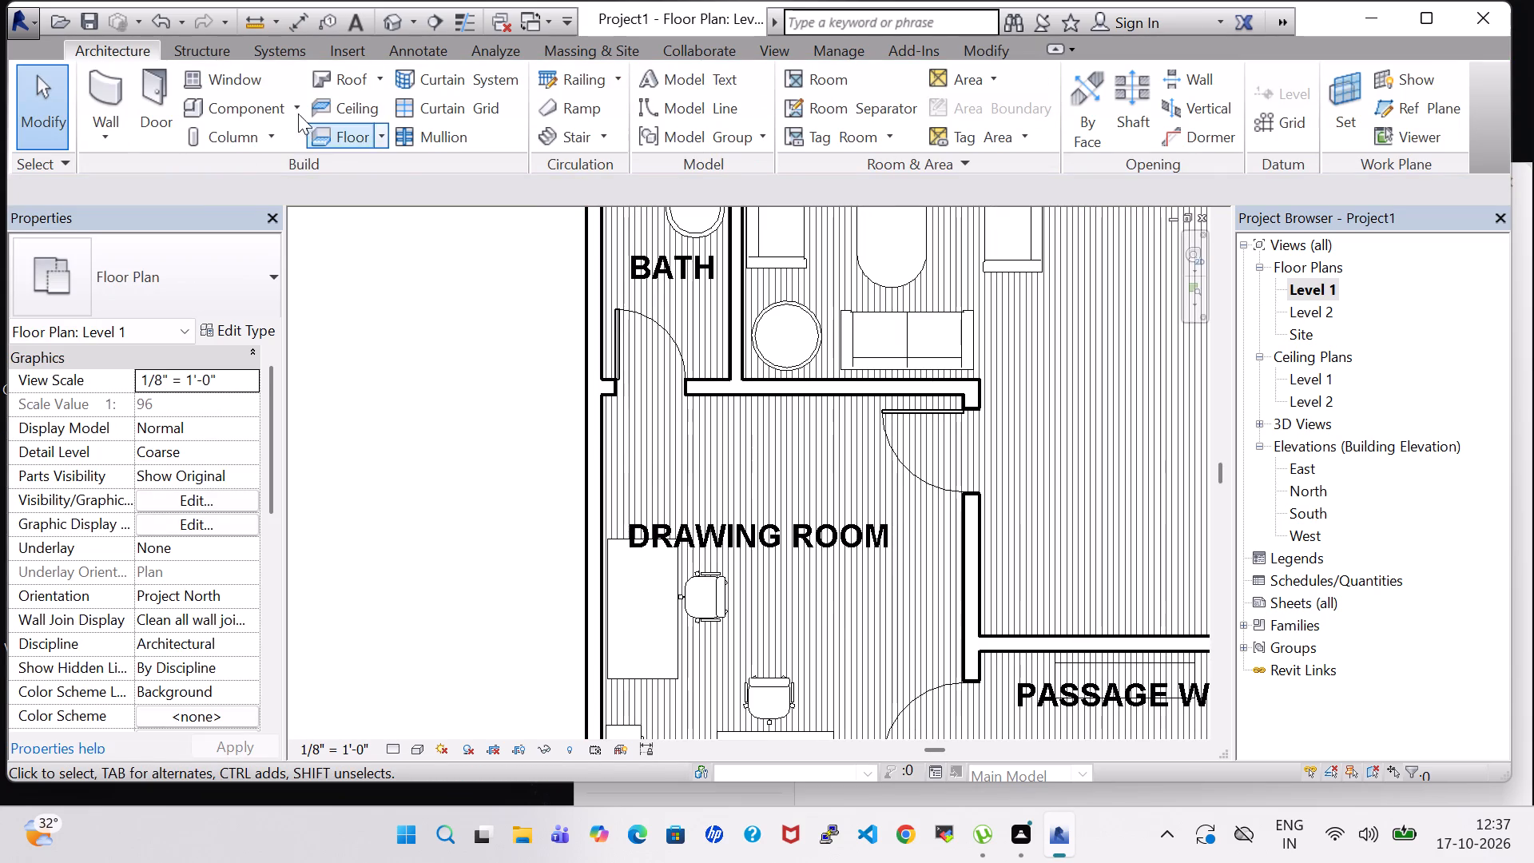
click(221, 111)
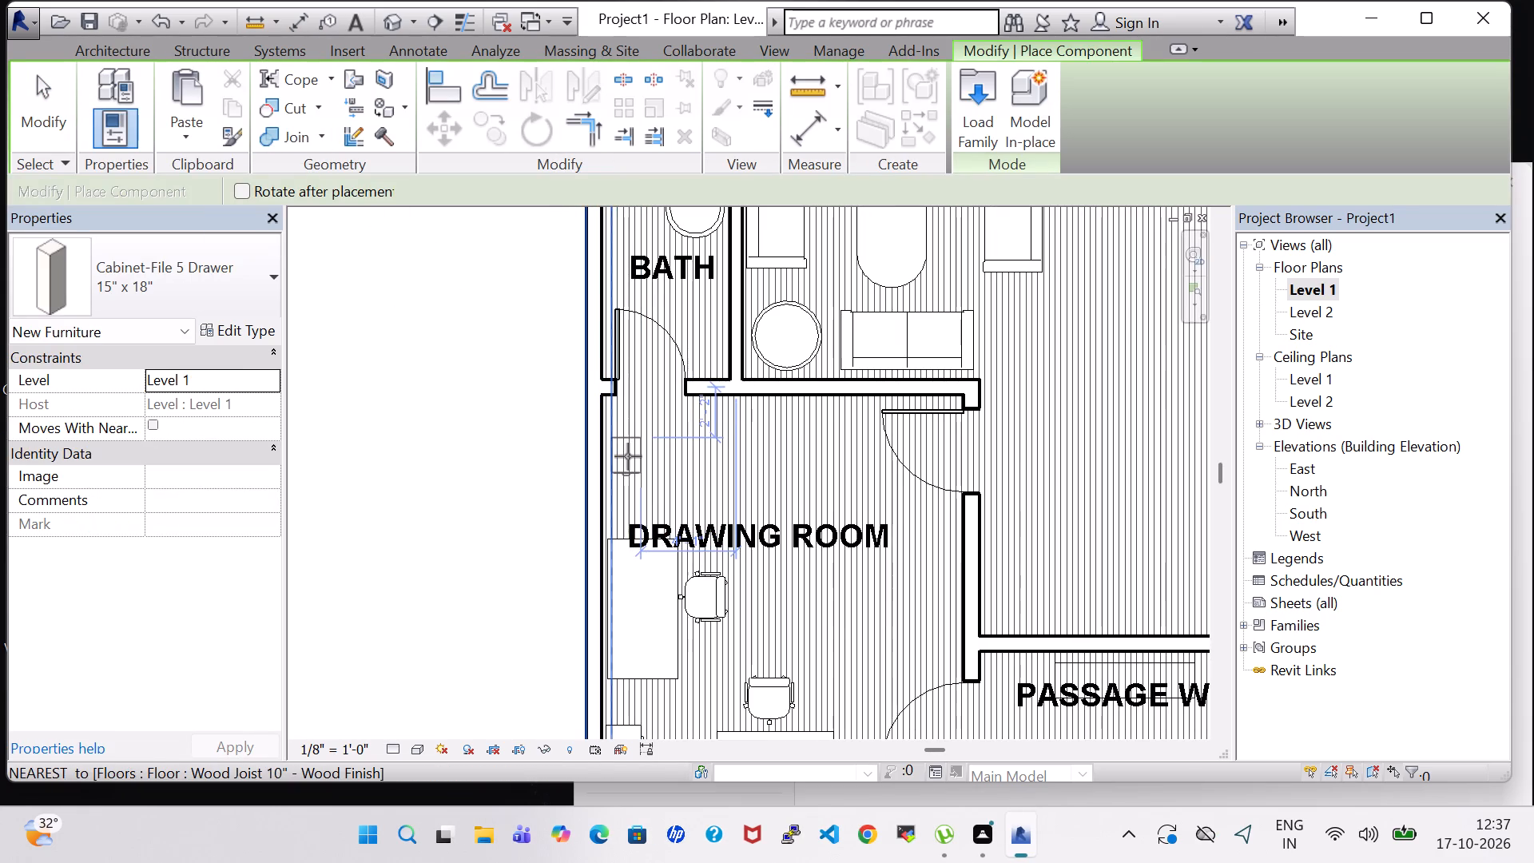
key(space)
click(628, 474)
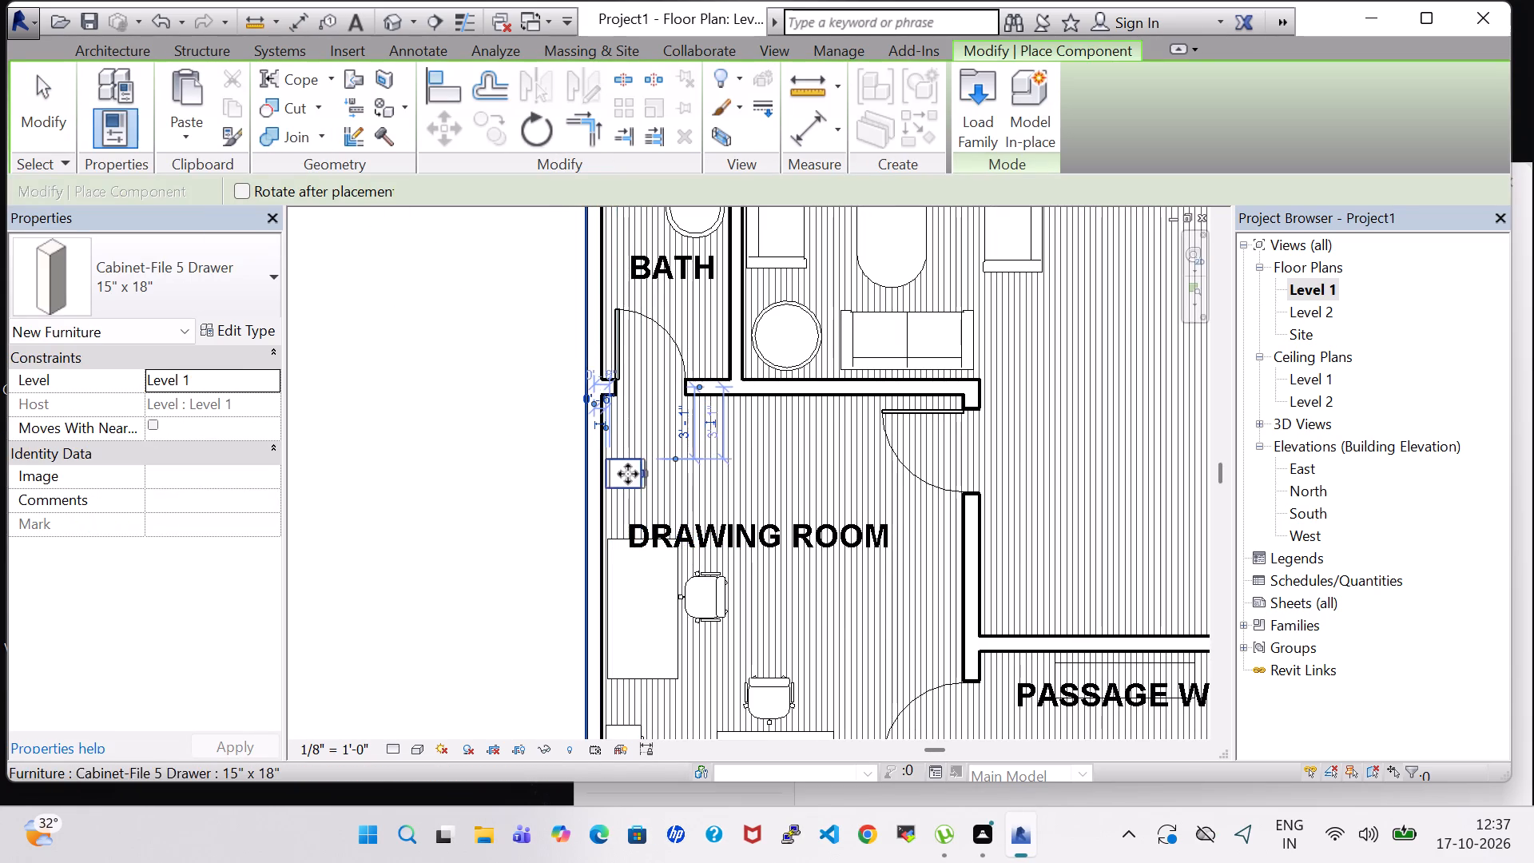
key(Escape)
key(Escape)
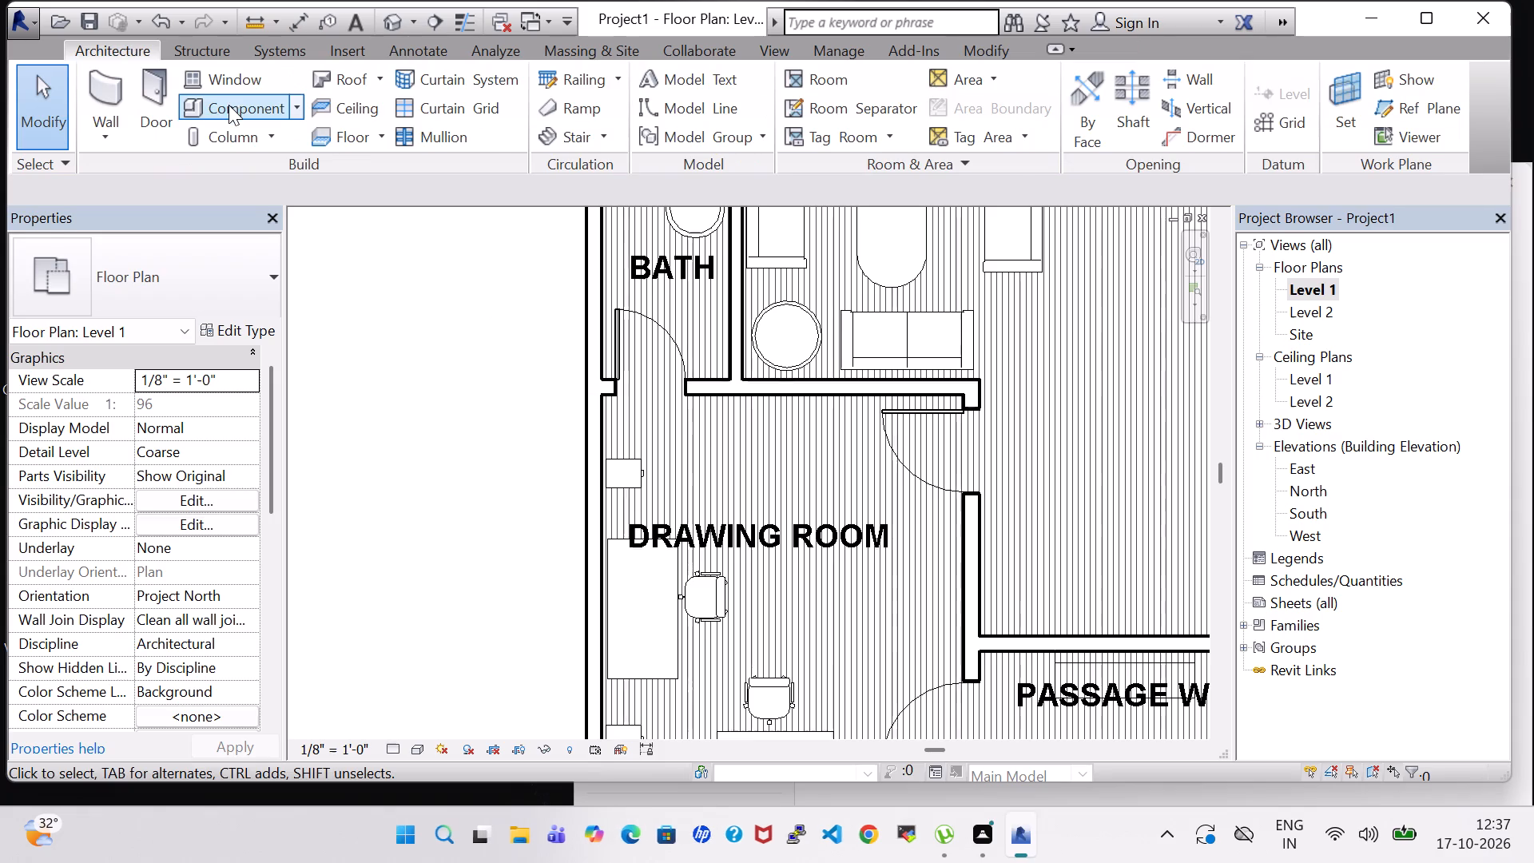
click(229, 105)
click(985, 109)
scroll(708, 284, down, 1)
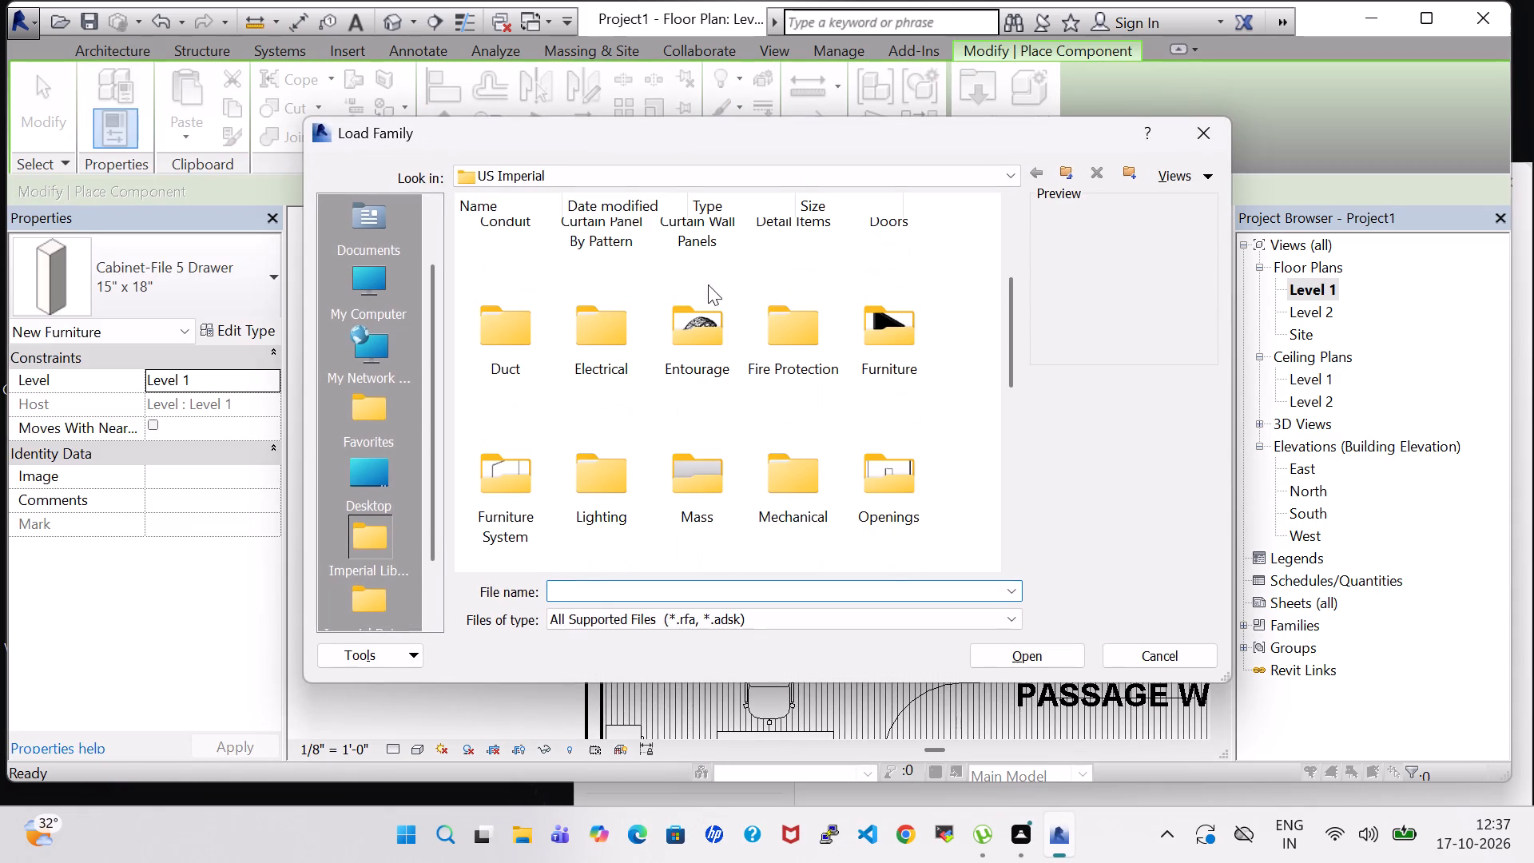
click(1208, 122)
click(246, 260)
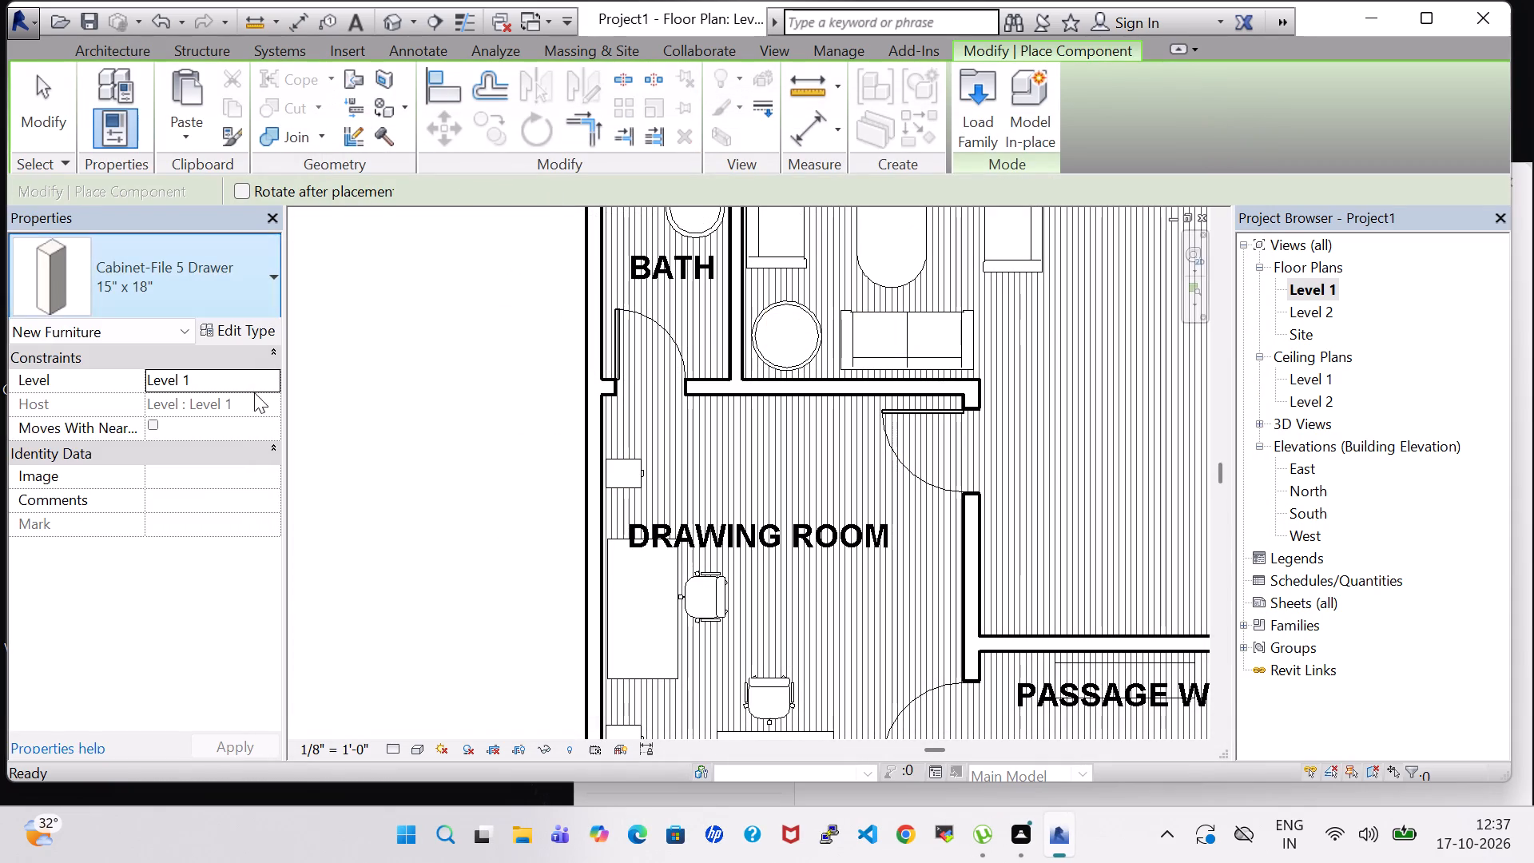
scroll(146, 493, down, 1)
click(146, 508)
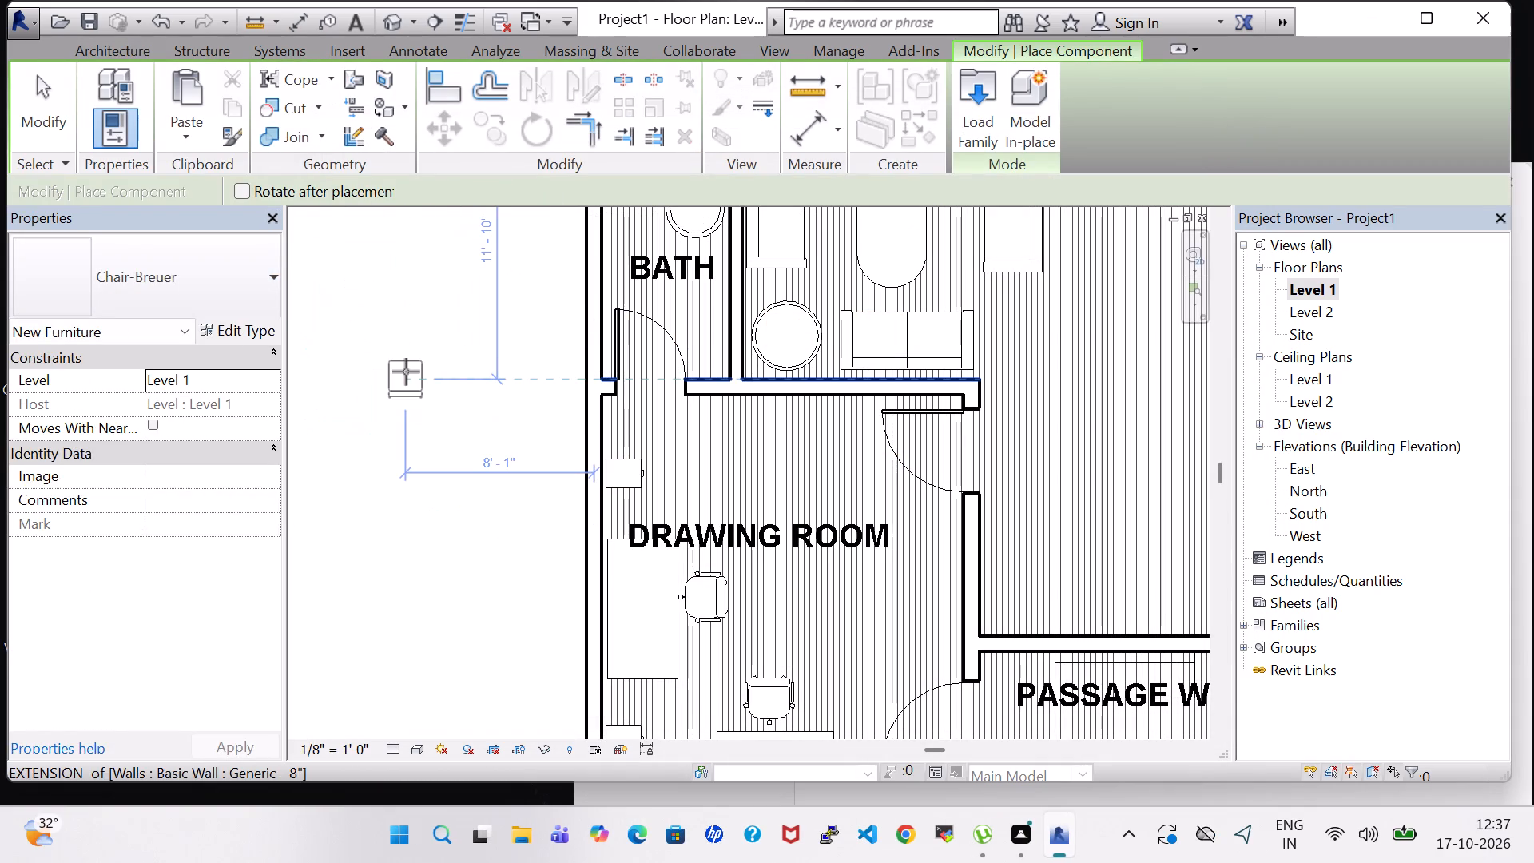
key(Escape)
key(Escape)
Look through the loaded component types for another furniture piece for the drawing room.
click(223, 109)
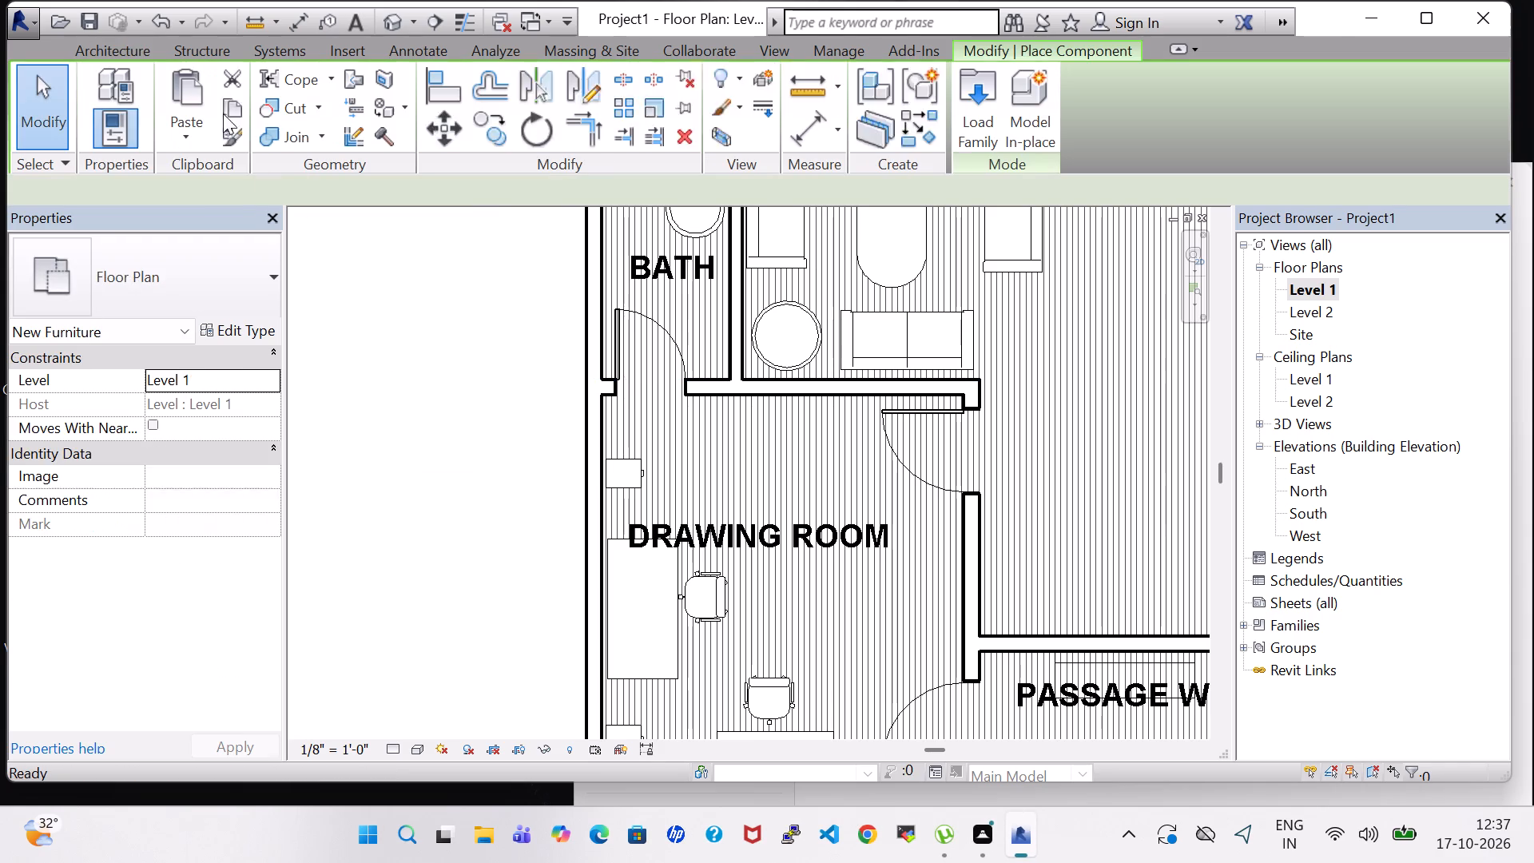
click(240, 294)
scroll(150, 522, down, 2)
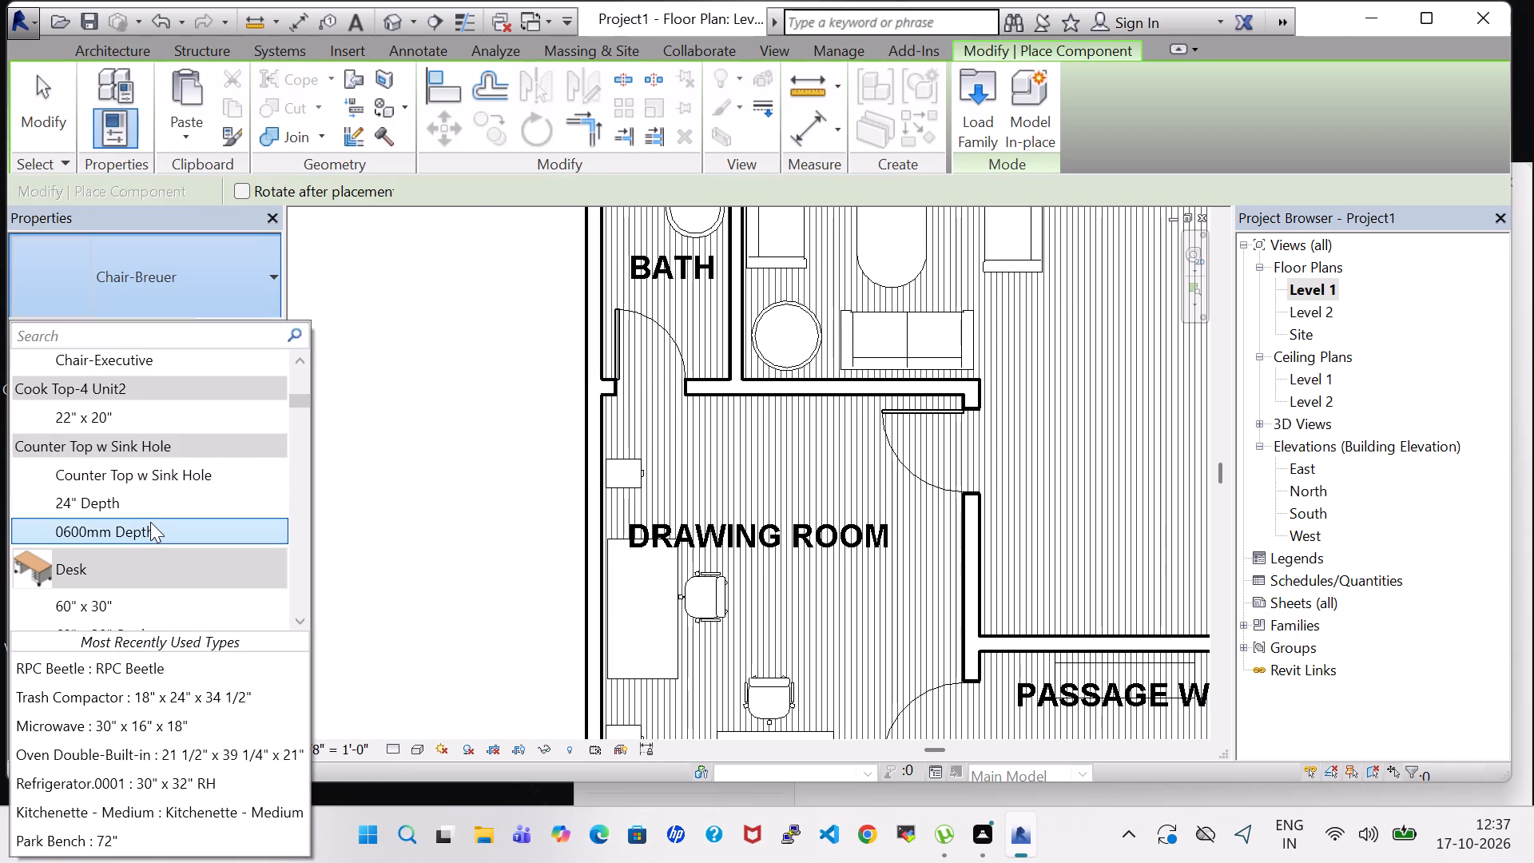
scroll(150, 522, down, 7)
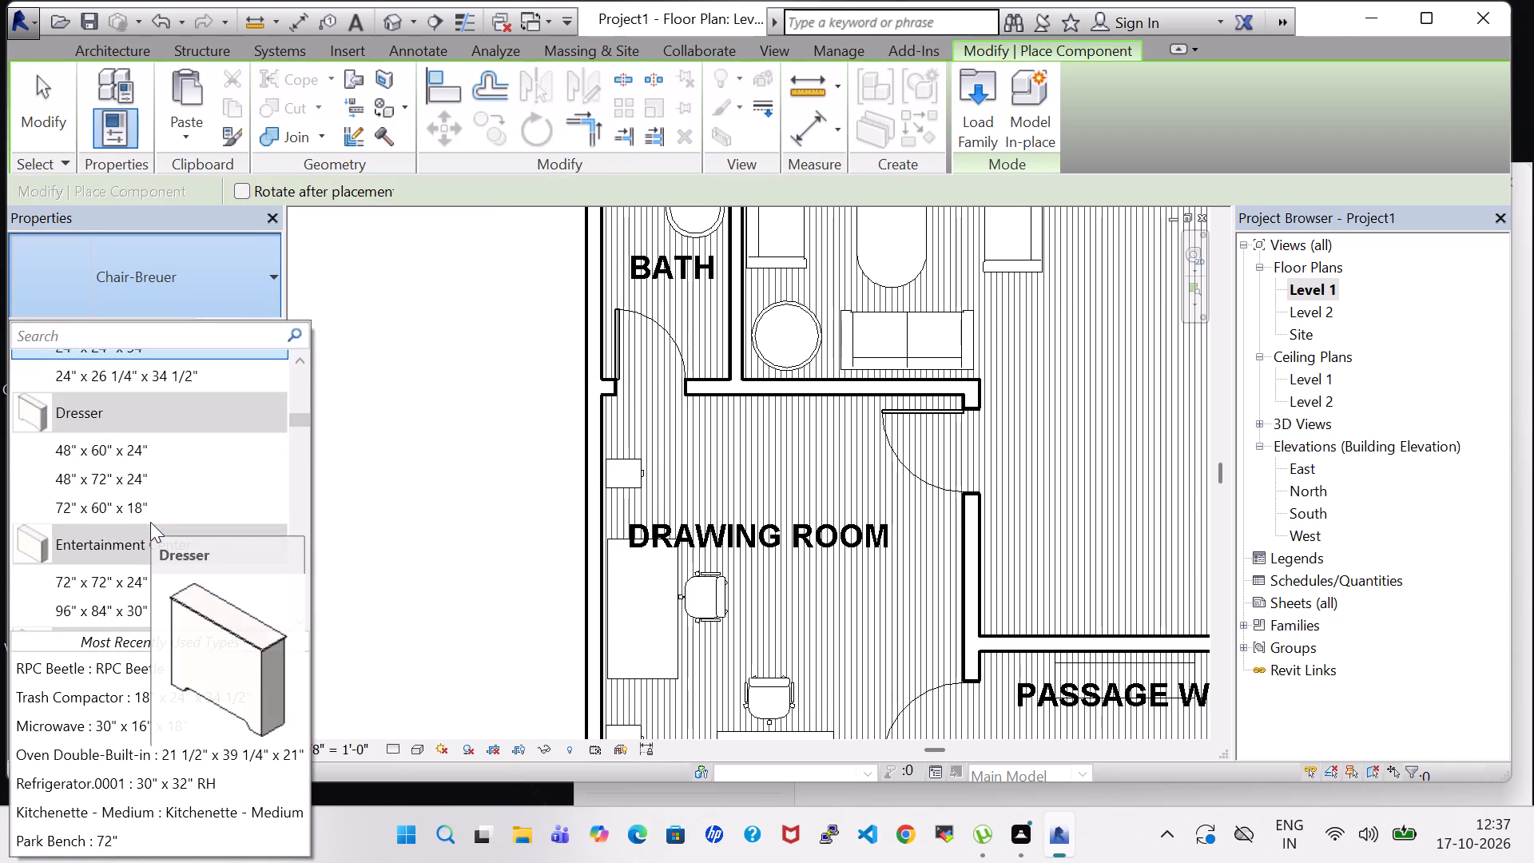
scroll(150, 522, down, 15)
scroll(150, 521, down, 20)
scroll(150, 521, down, 7)
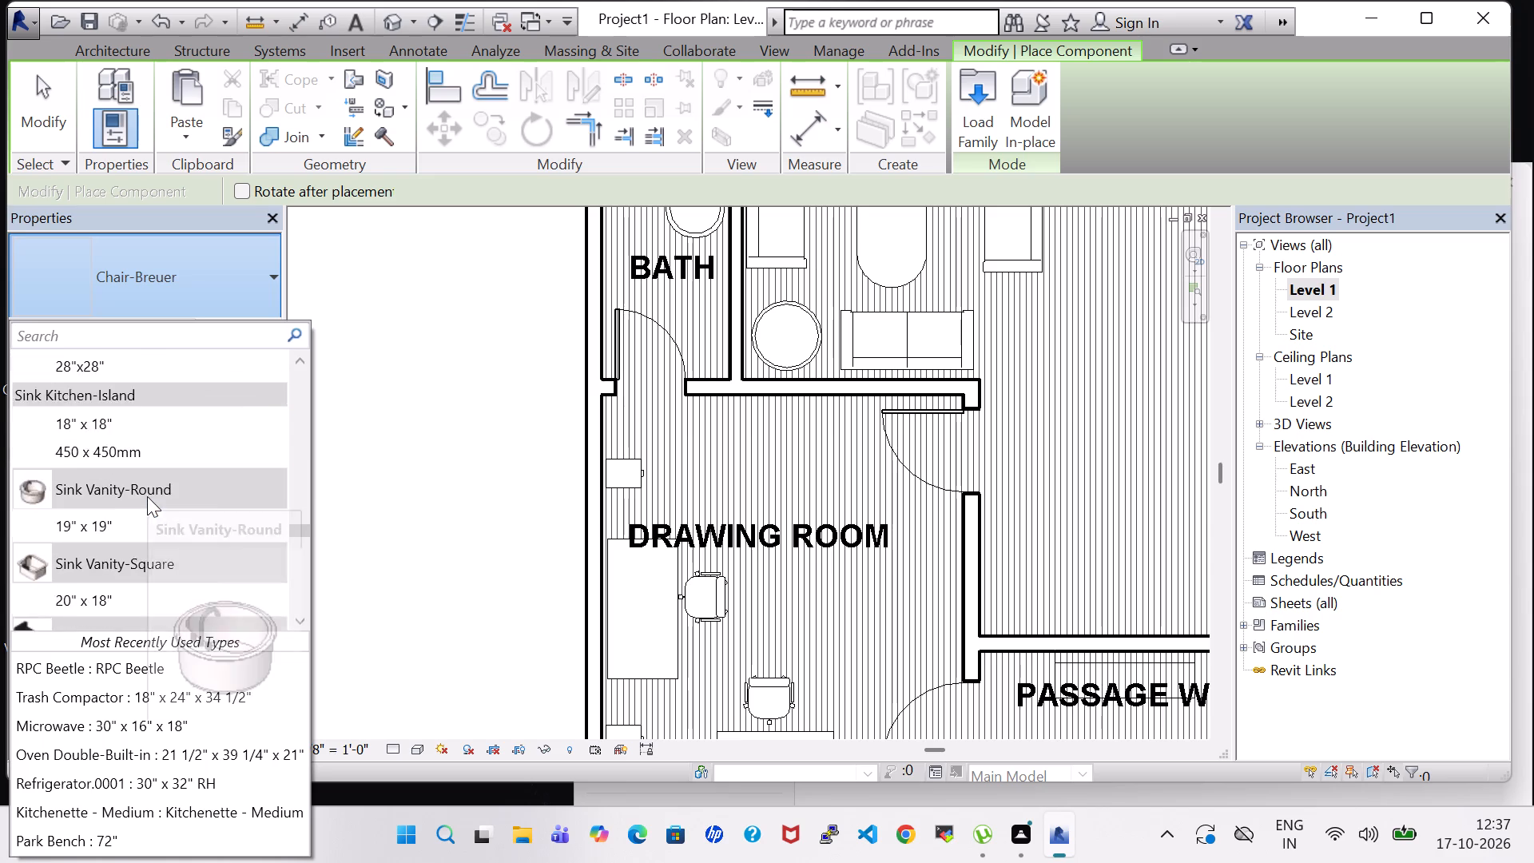
scroll(147, 496, down, 17)
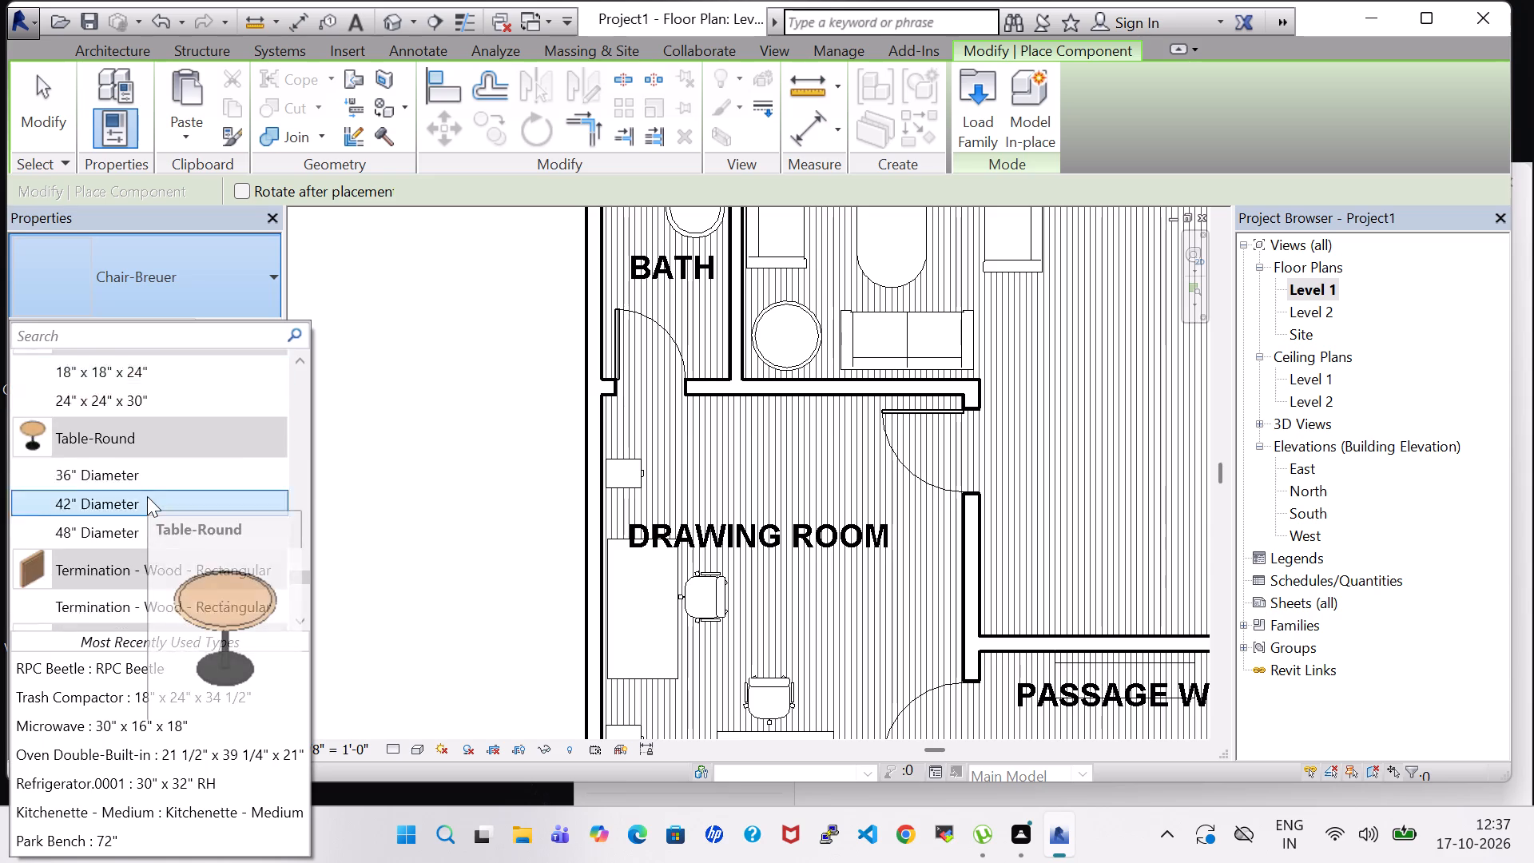
scroll(147, 496, down, 13)
scroll(147, 495, up, 13)
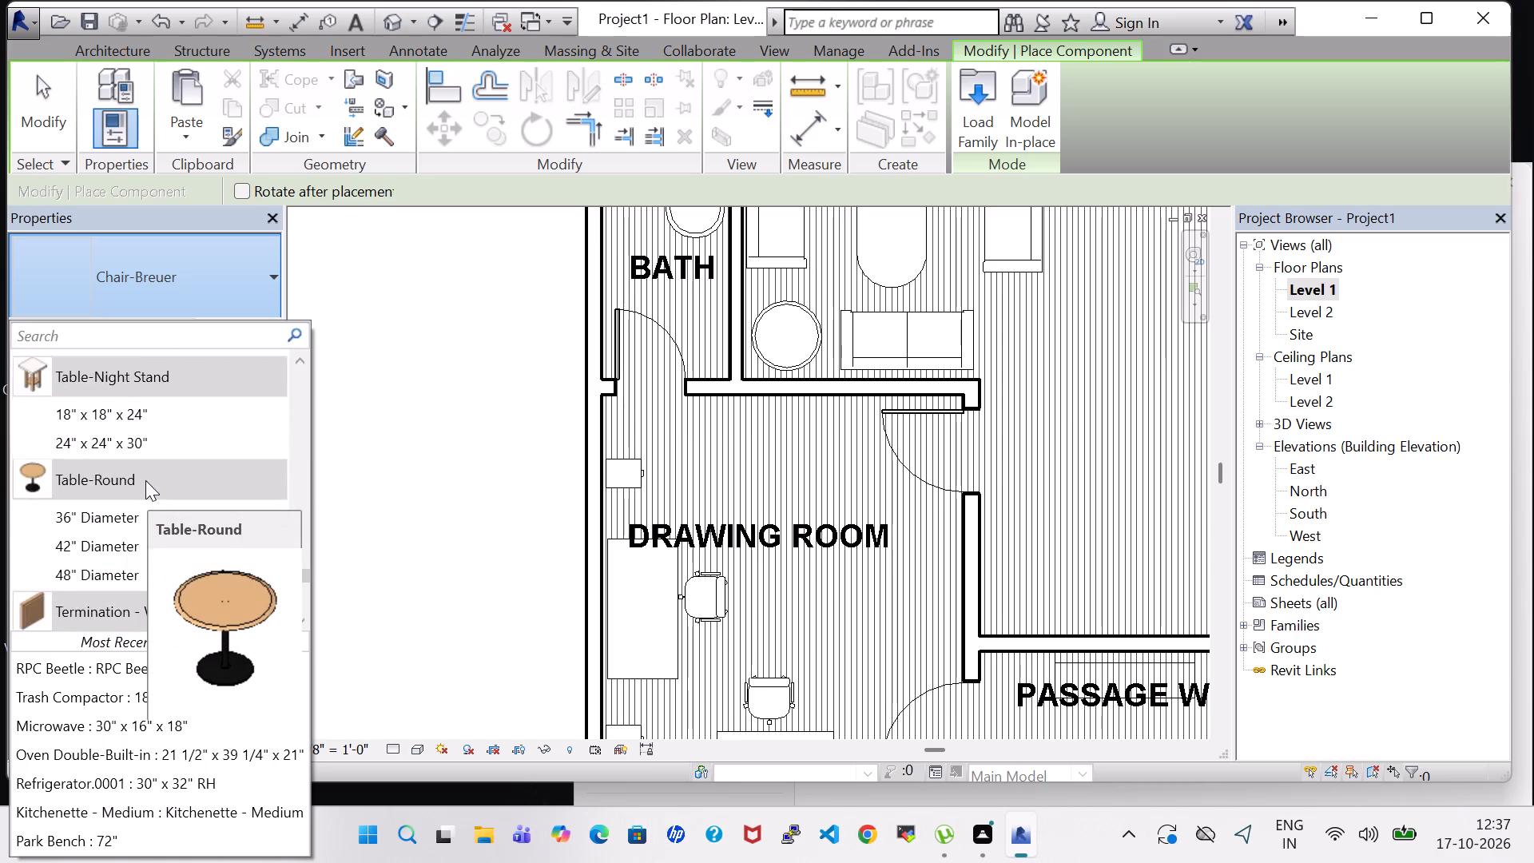
scroll(145, 480, up, 20)
scroll(145, 480, up, 20)
scroll(145, 480, up, 14)
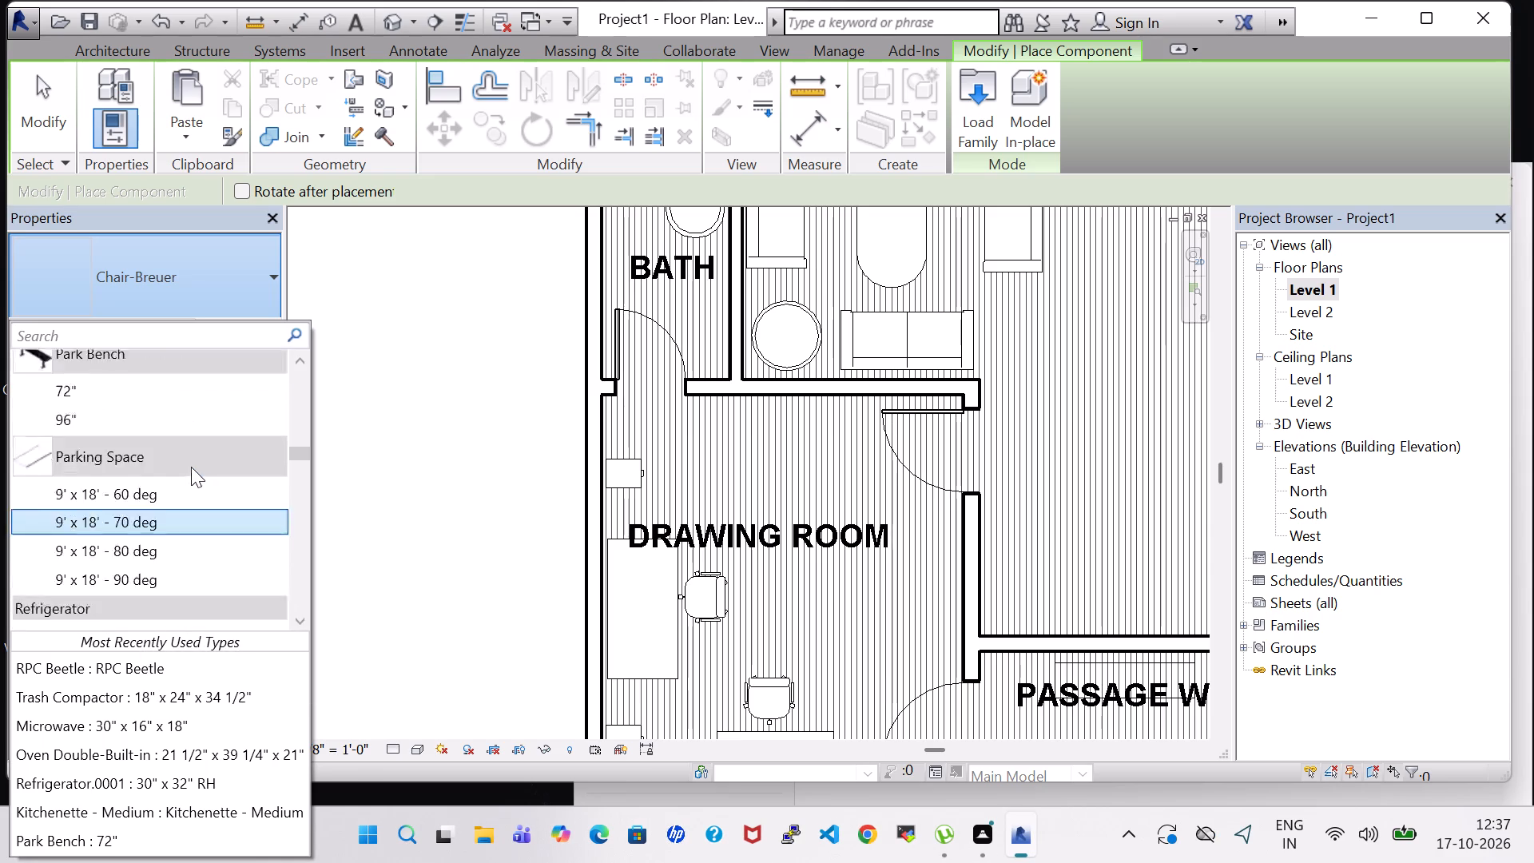
scroll(191, 467, up, 20)
scroll(191, 467, up, 20)
scroll(191, 467, up, 5)
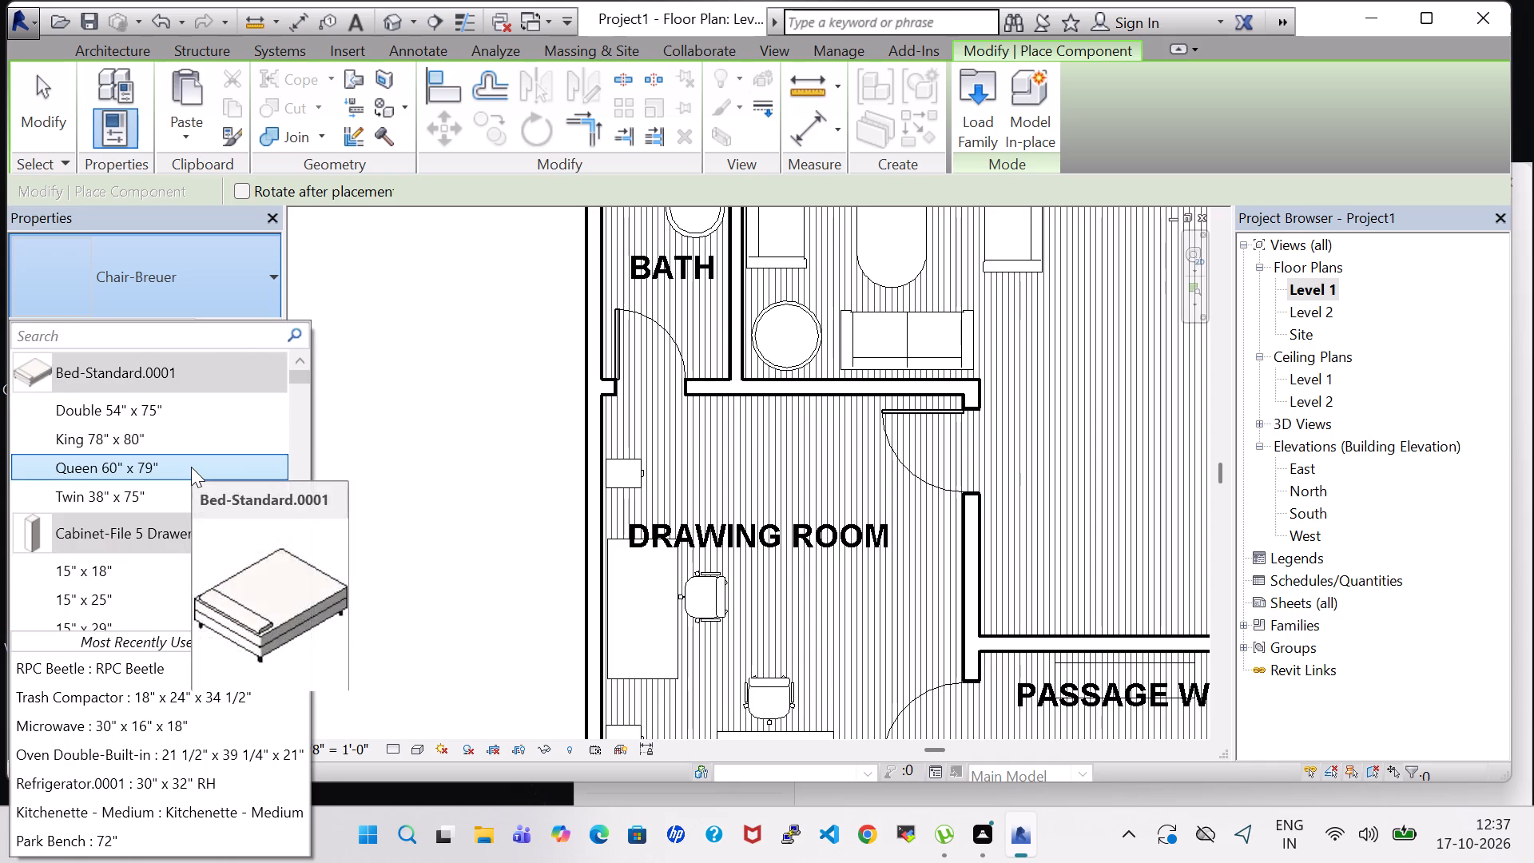
key(Escape)
key(Escape)
key(Escape)
click(246, 109)
key(Escape)
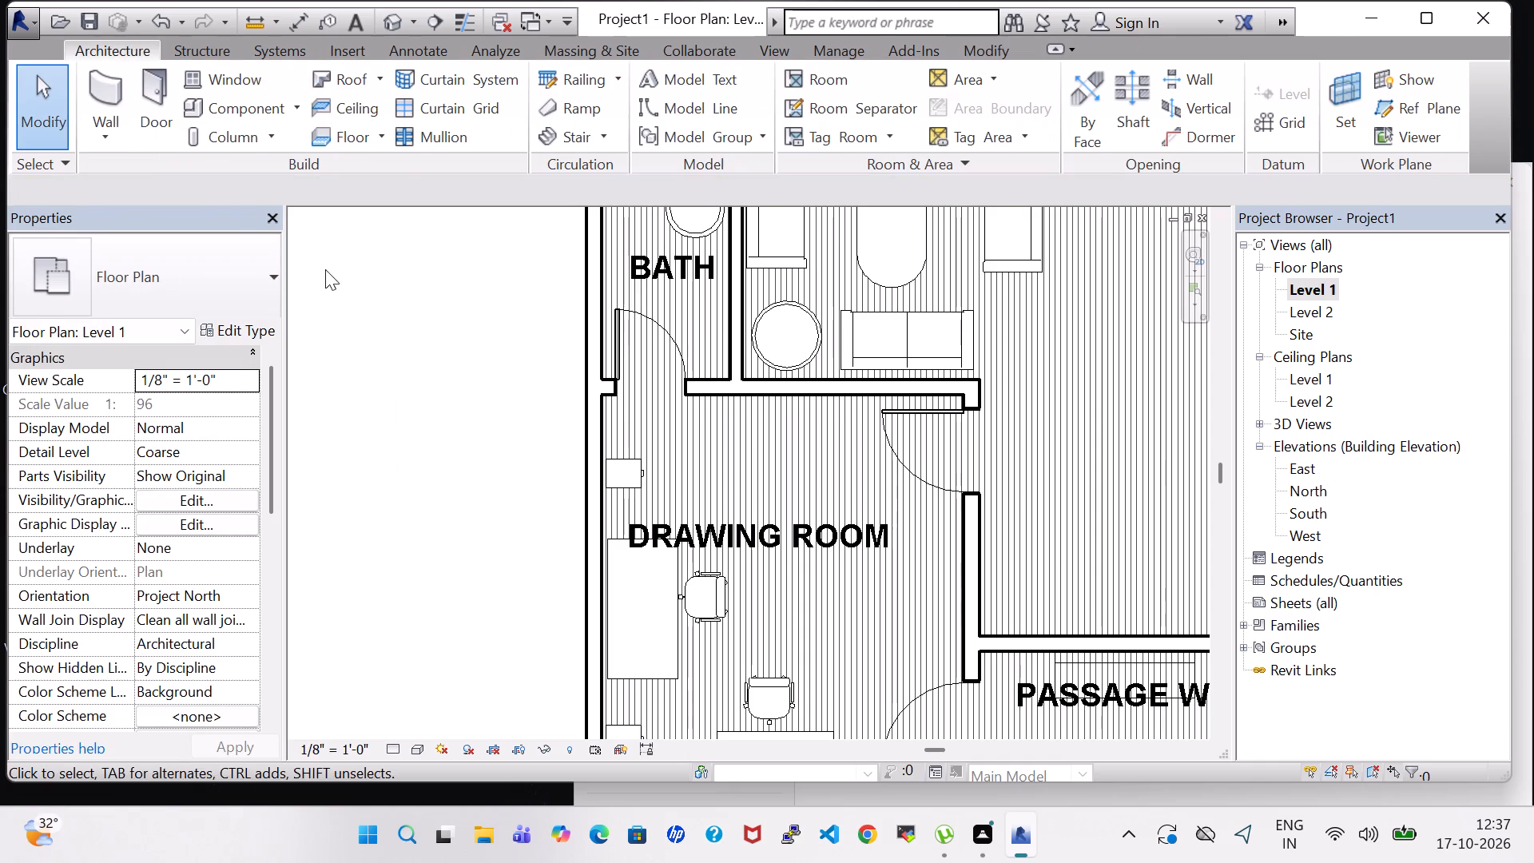
Load the Chair-Corbu family from the Seating folder of the Furniture library as a component.
click(219, 109)
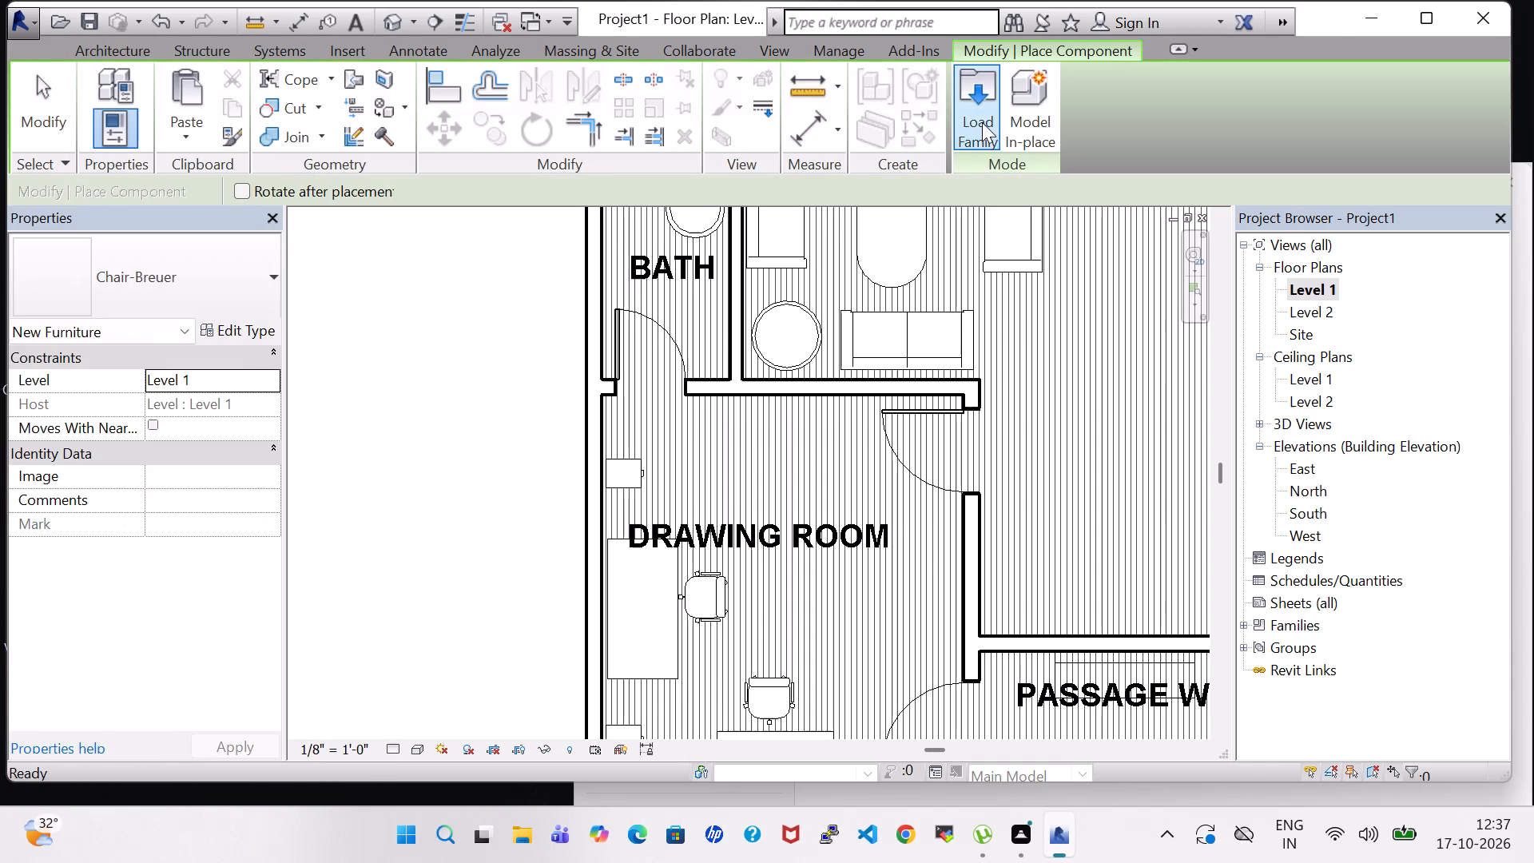
click(982, 122)
scroll(886, 369, down, 1)
double_click(884, 356)
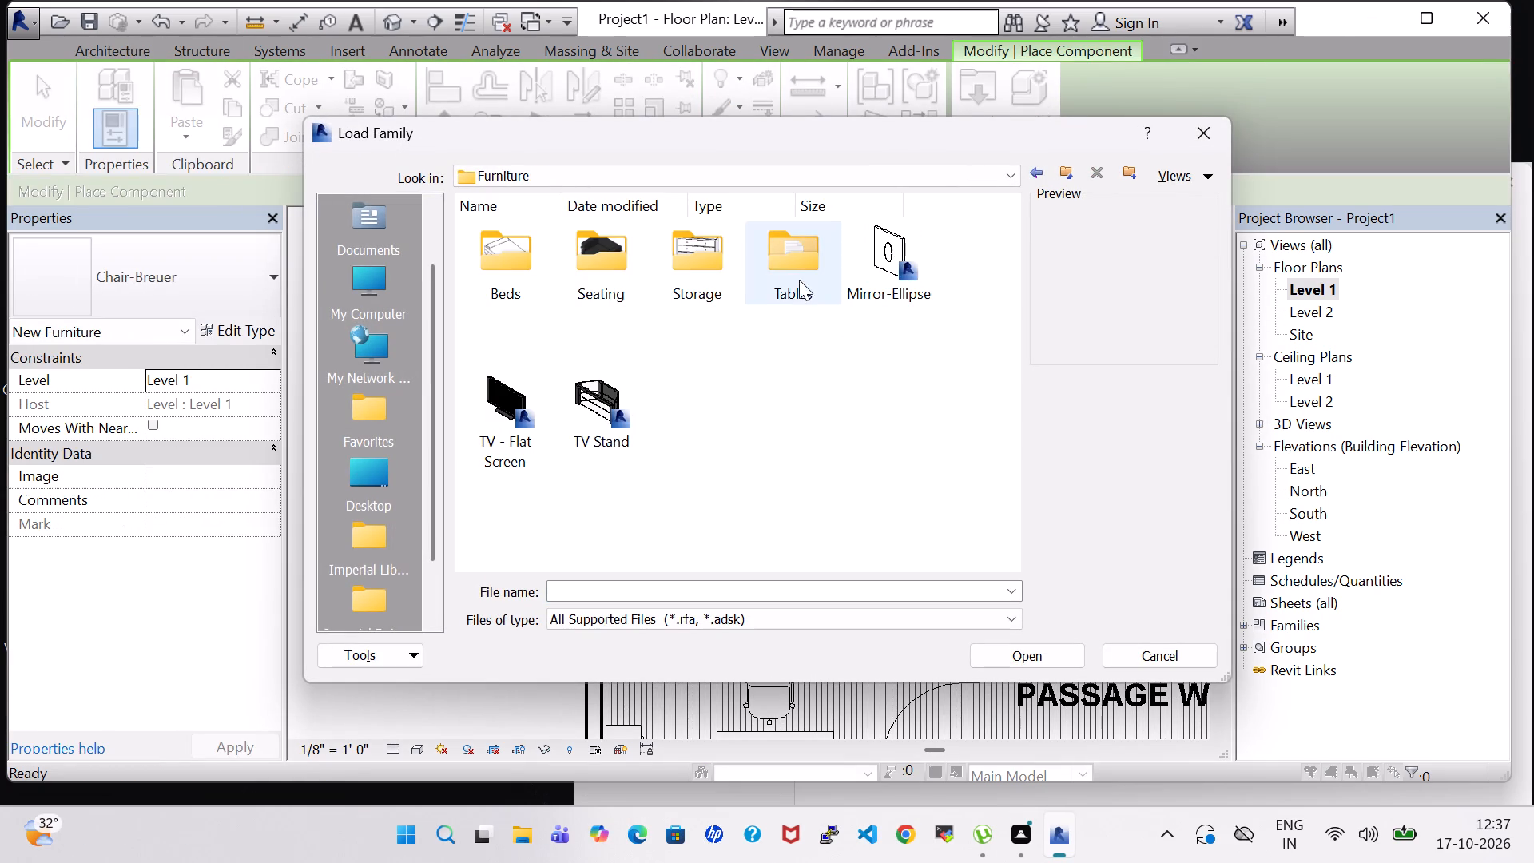
double_click(629, 254)
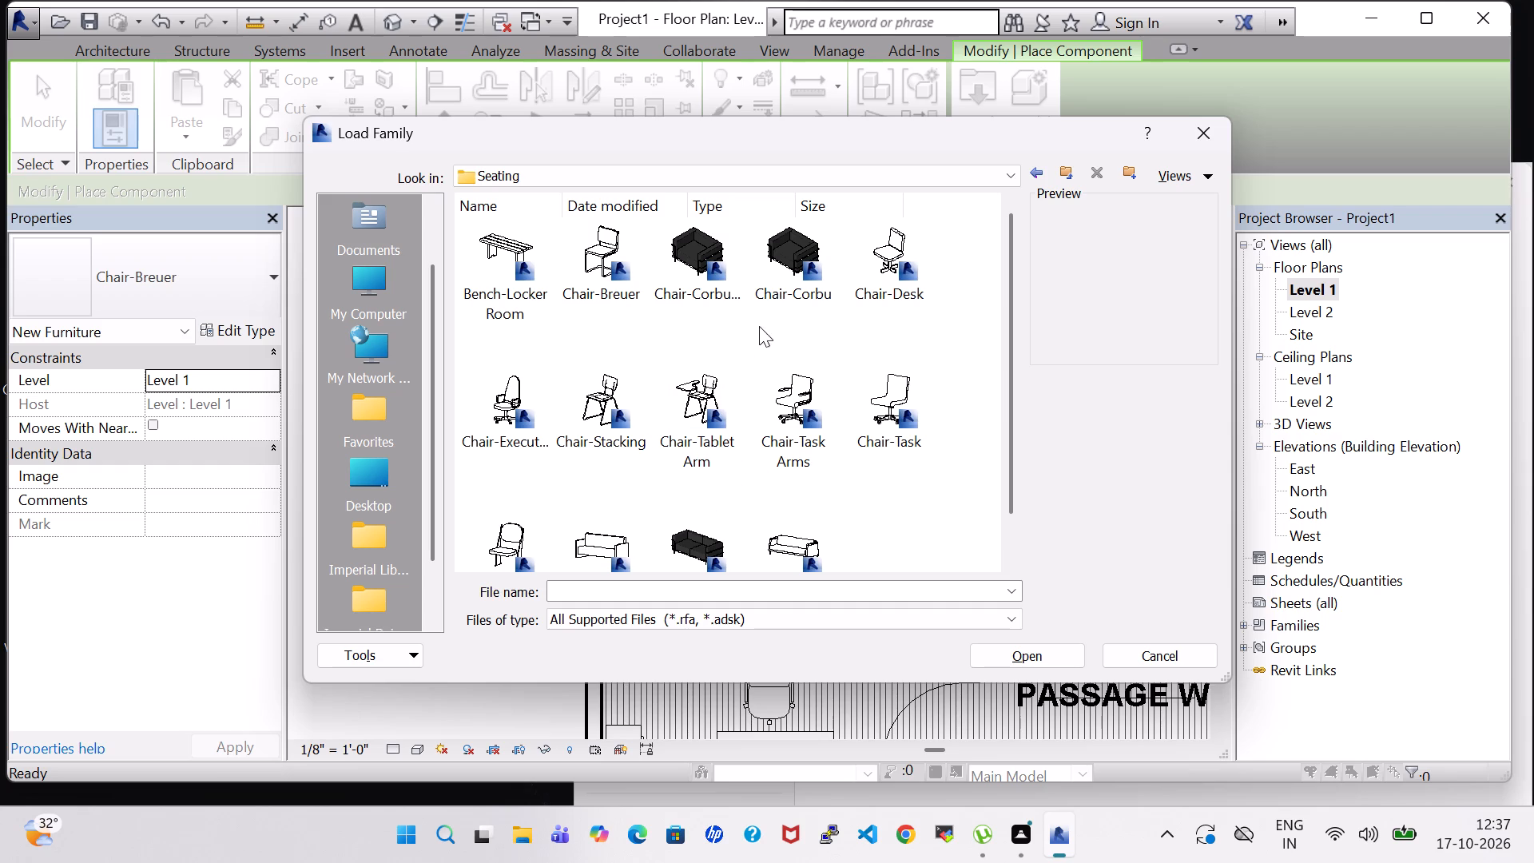
click(793, 241)
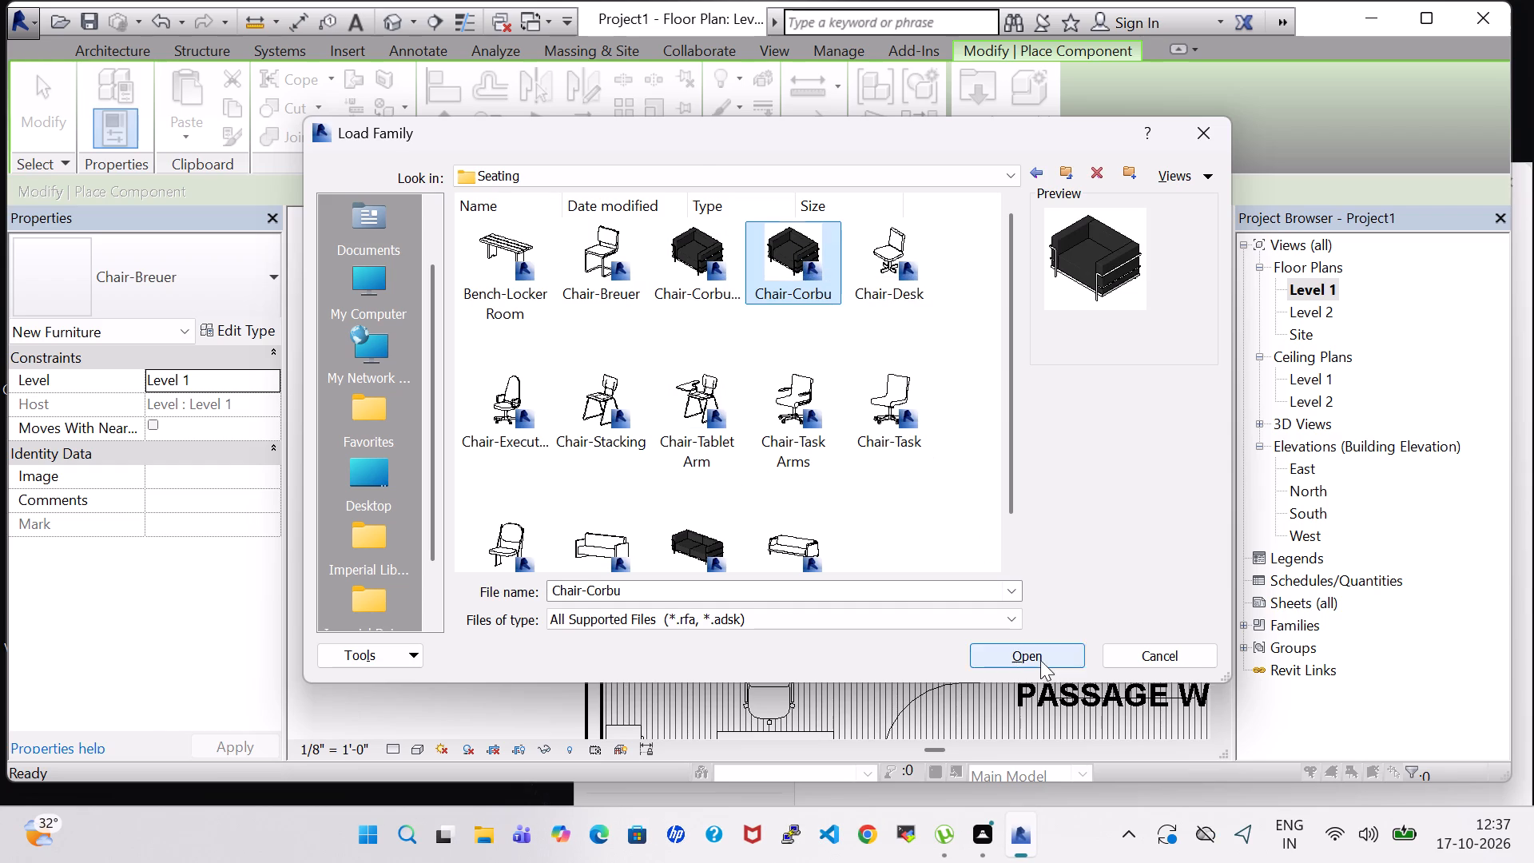
click(1040, 660)
Place a Chair-Corbu against the drawing room's inner wall between the two doors, rotated so it faces the desks.
key(space)
key(space)
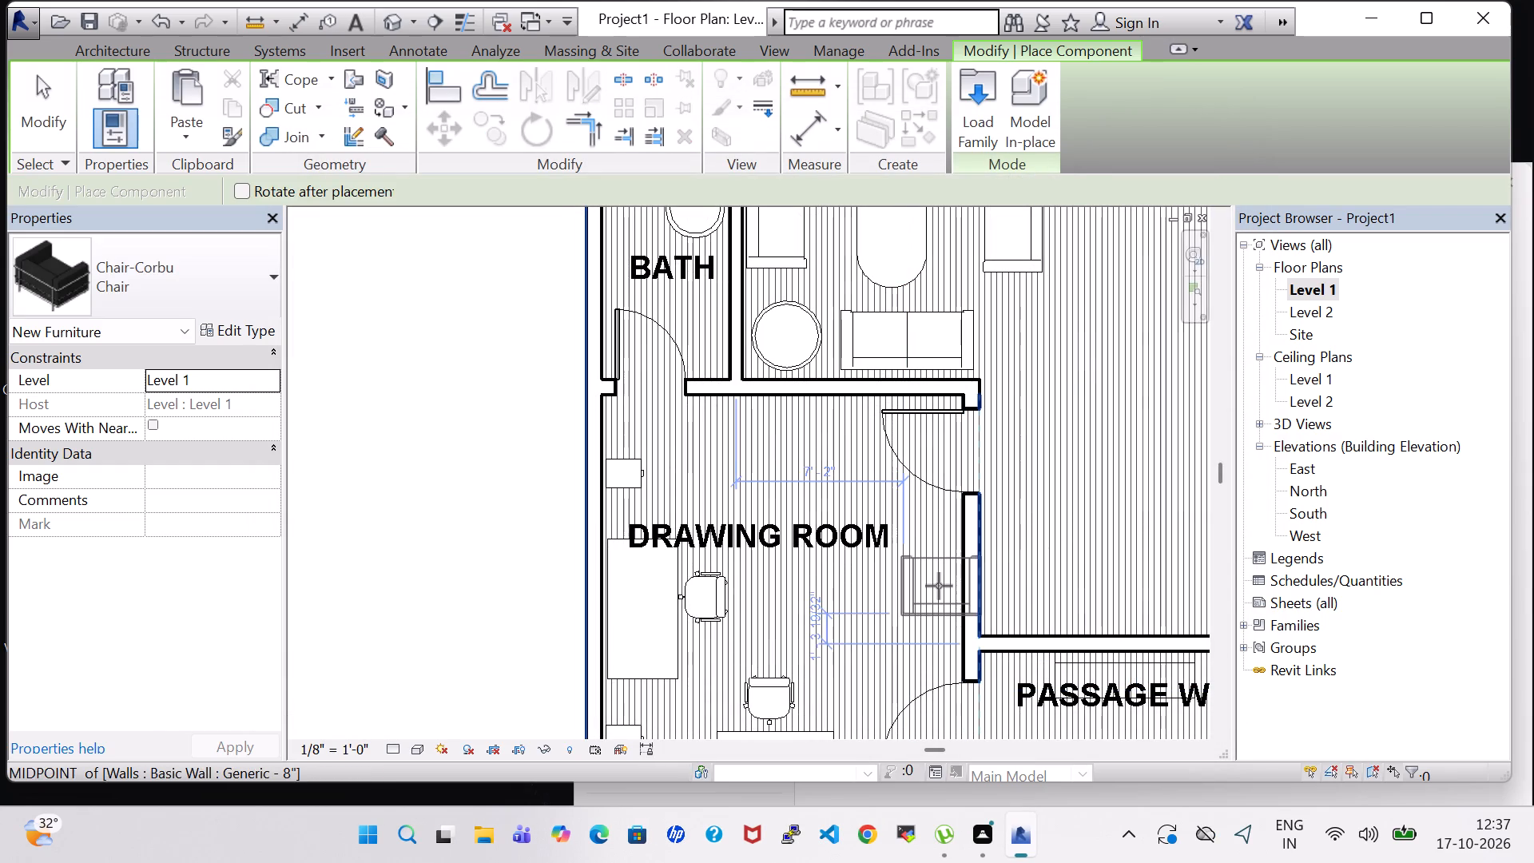
key(space)
click(936, 586)
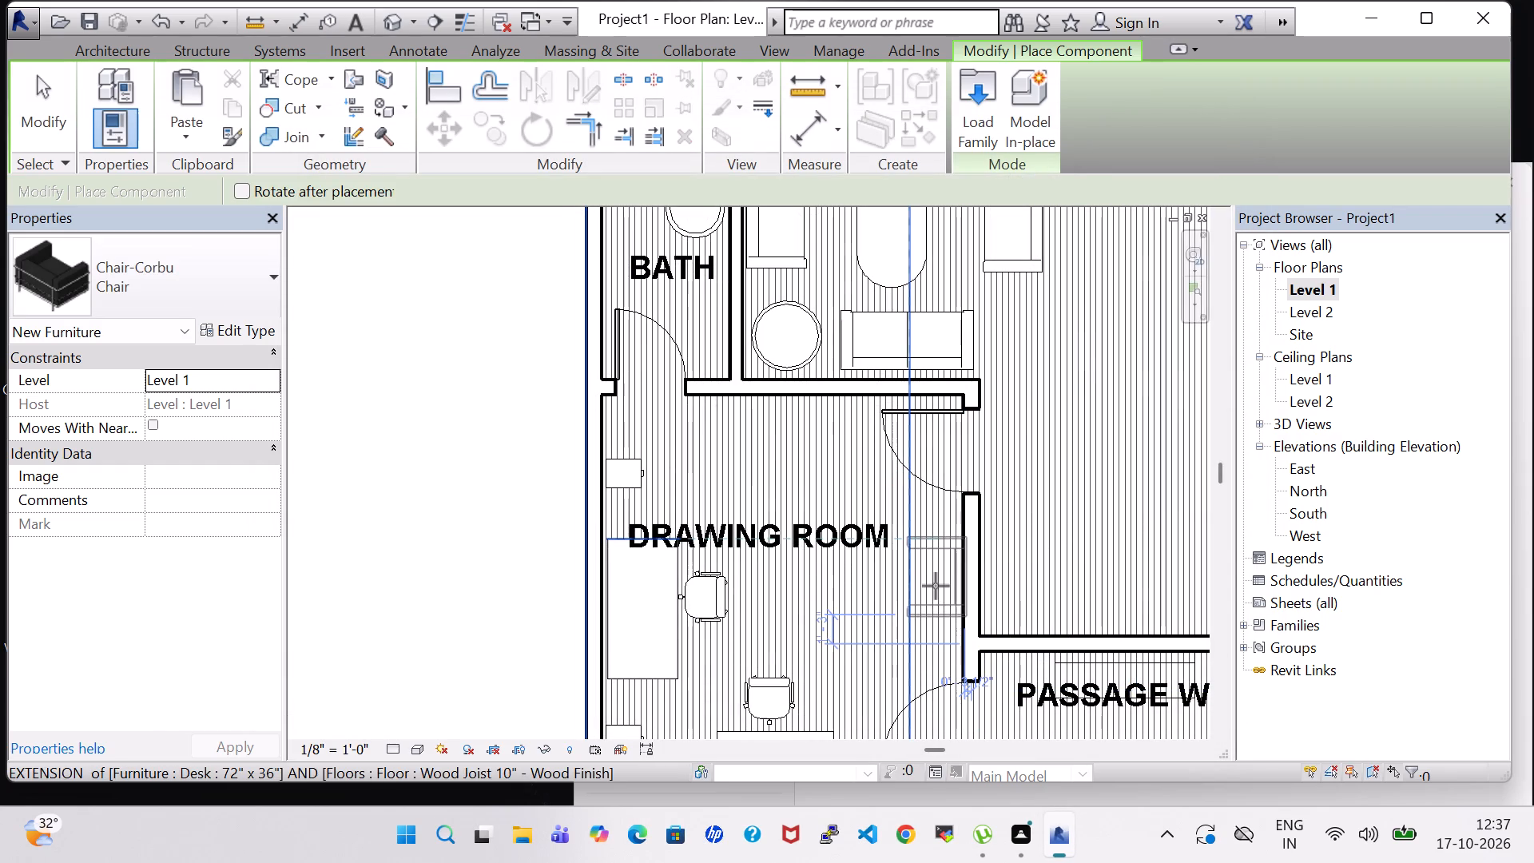
scroll(888, 583, down, 3)
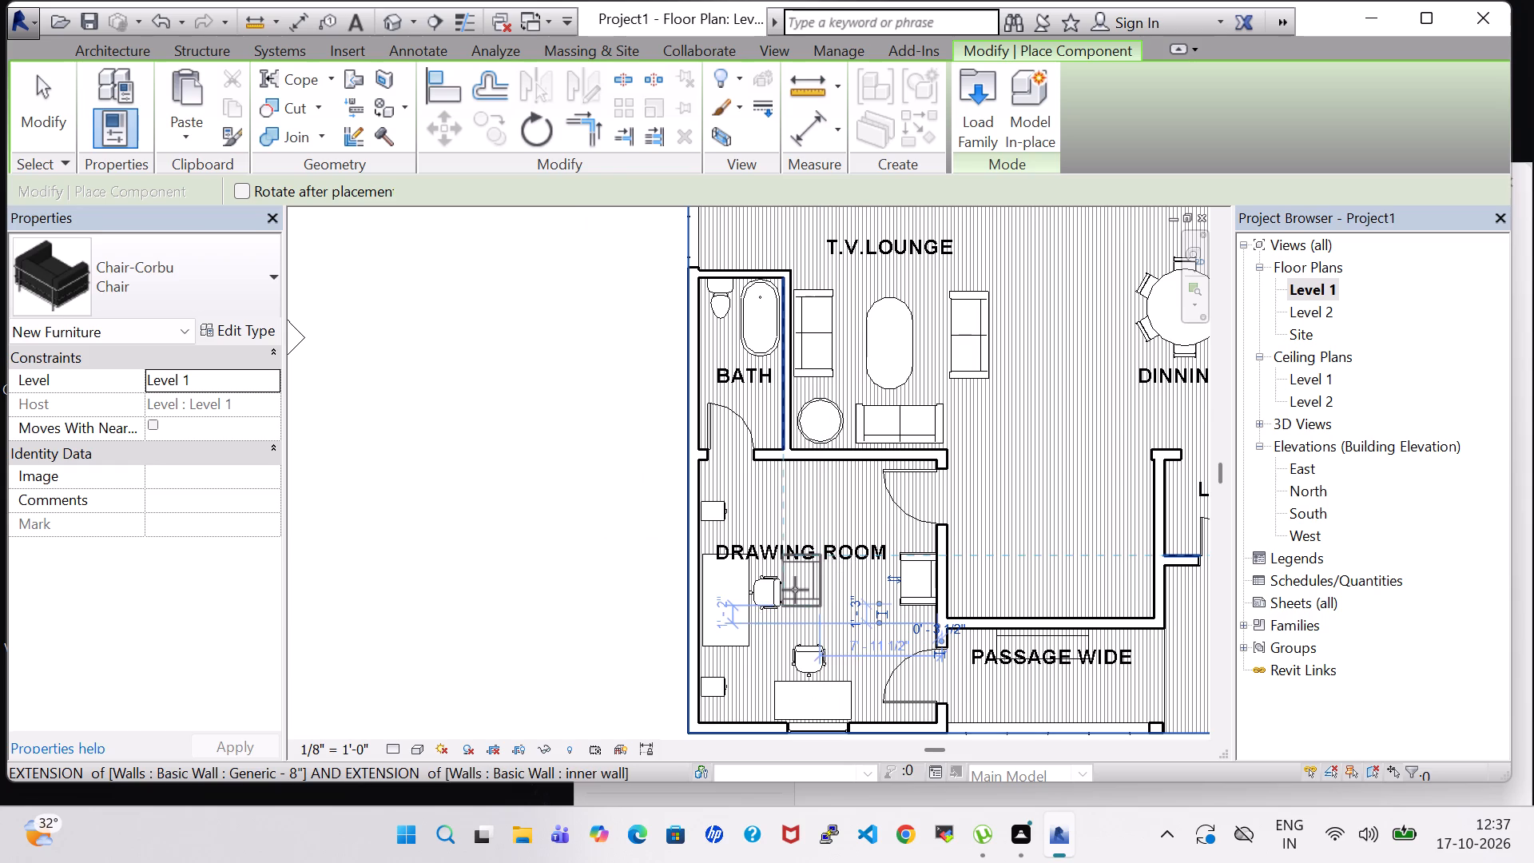
key(Escape)
key(Escape)
Nudge the executive chair at the large desk slightly away from the desk.
click(755, 591)
key(Right)
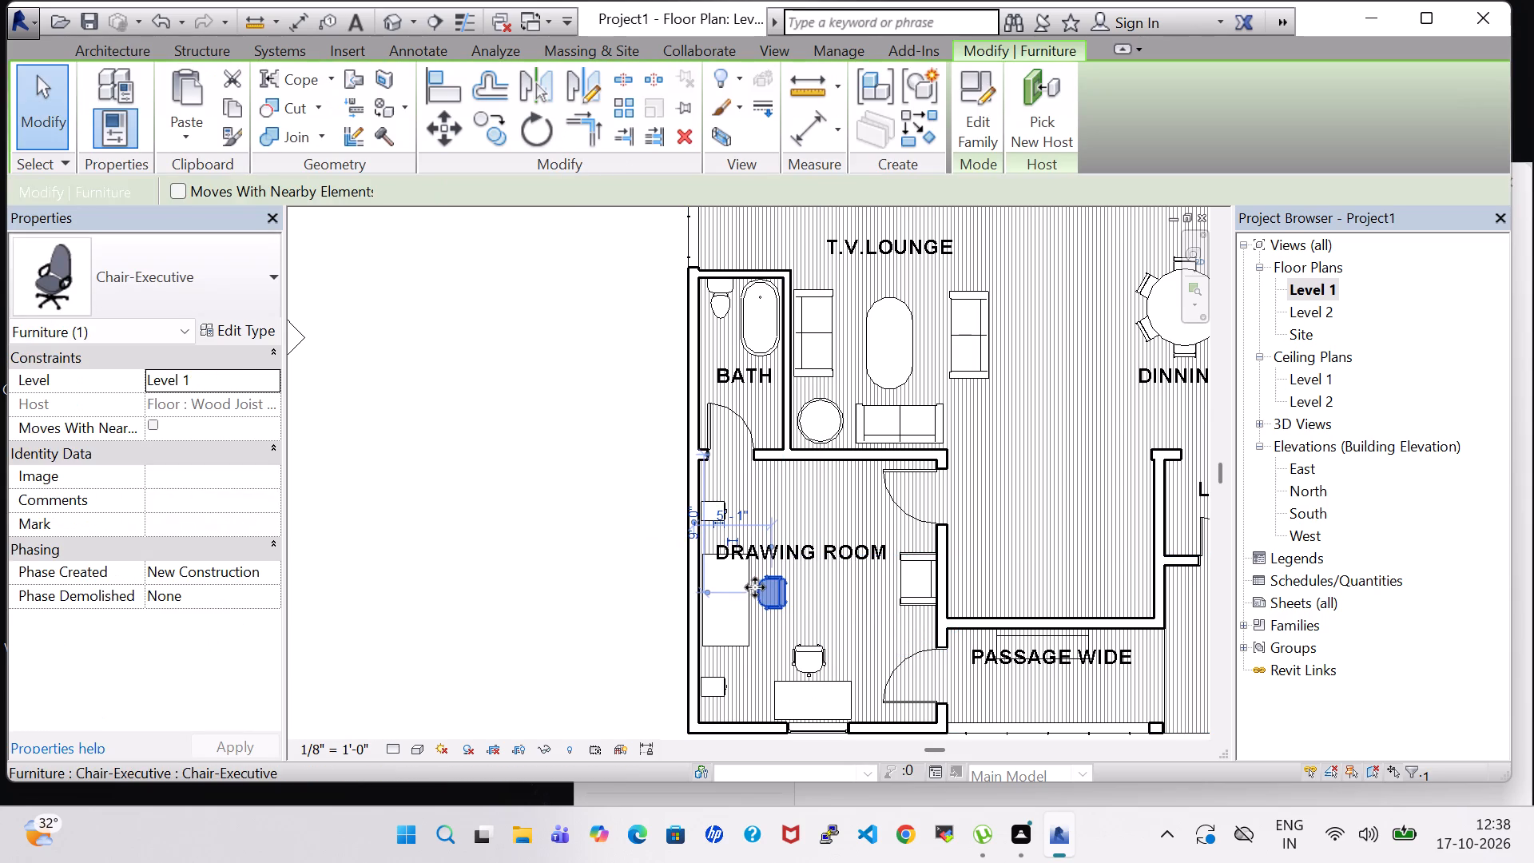
click(501, 566)
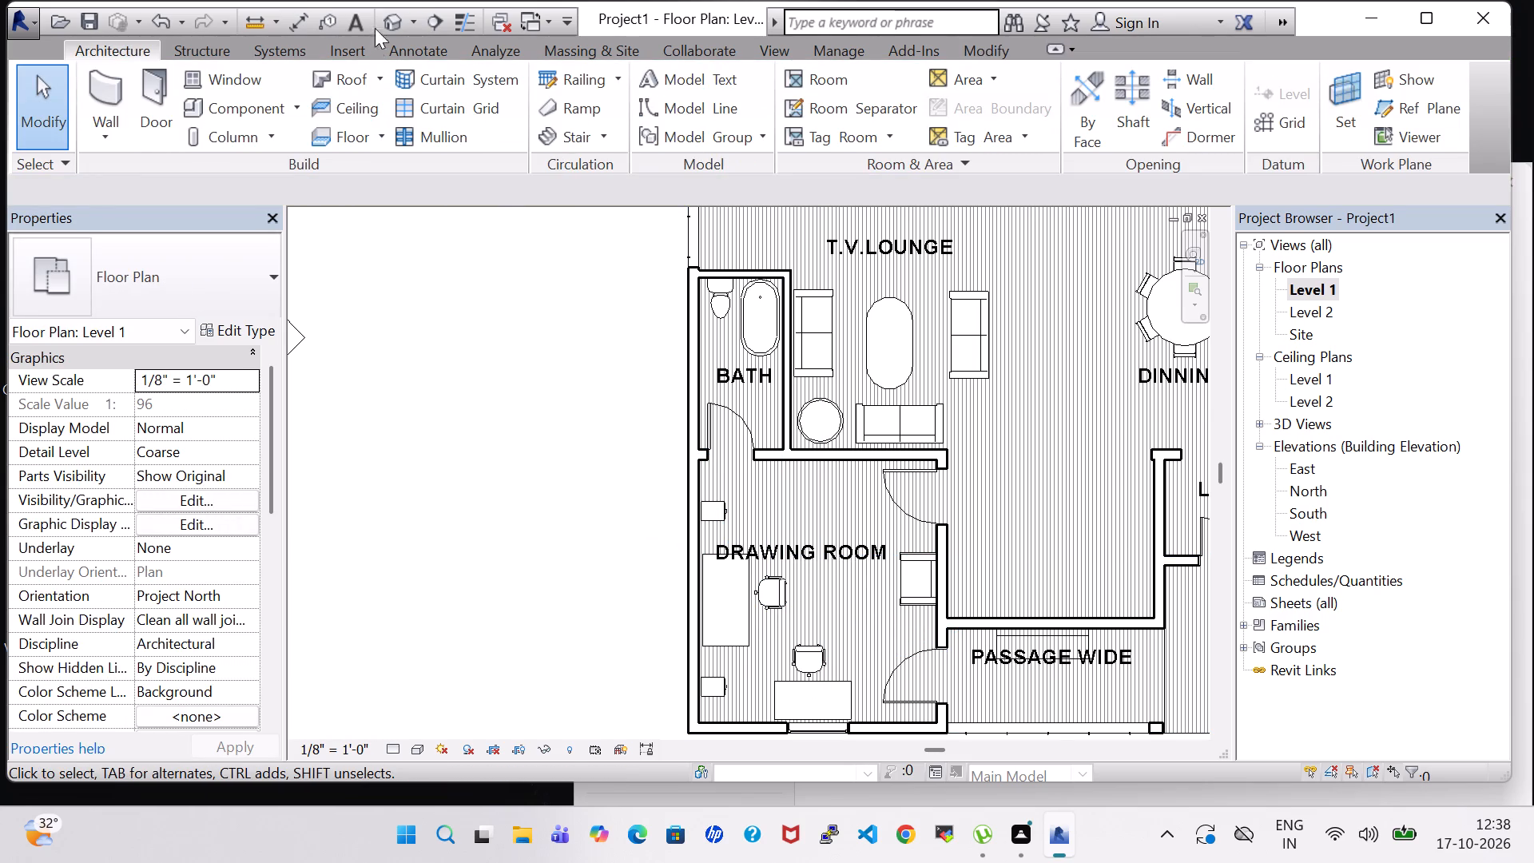
Open the 3D view and examine the drawing room's desks, chairs and file cabinets up close.
click(384, 14)
scroll(664, 449, down, 1)
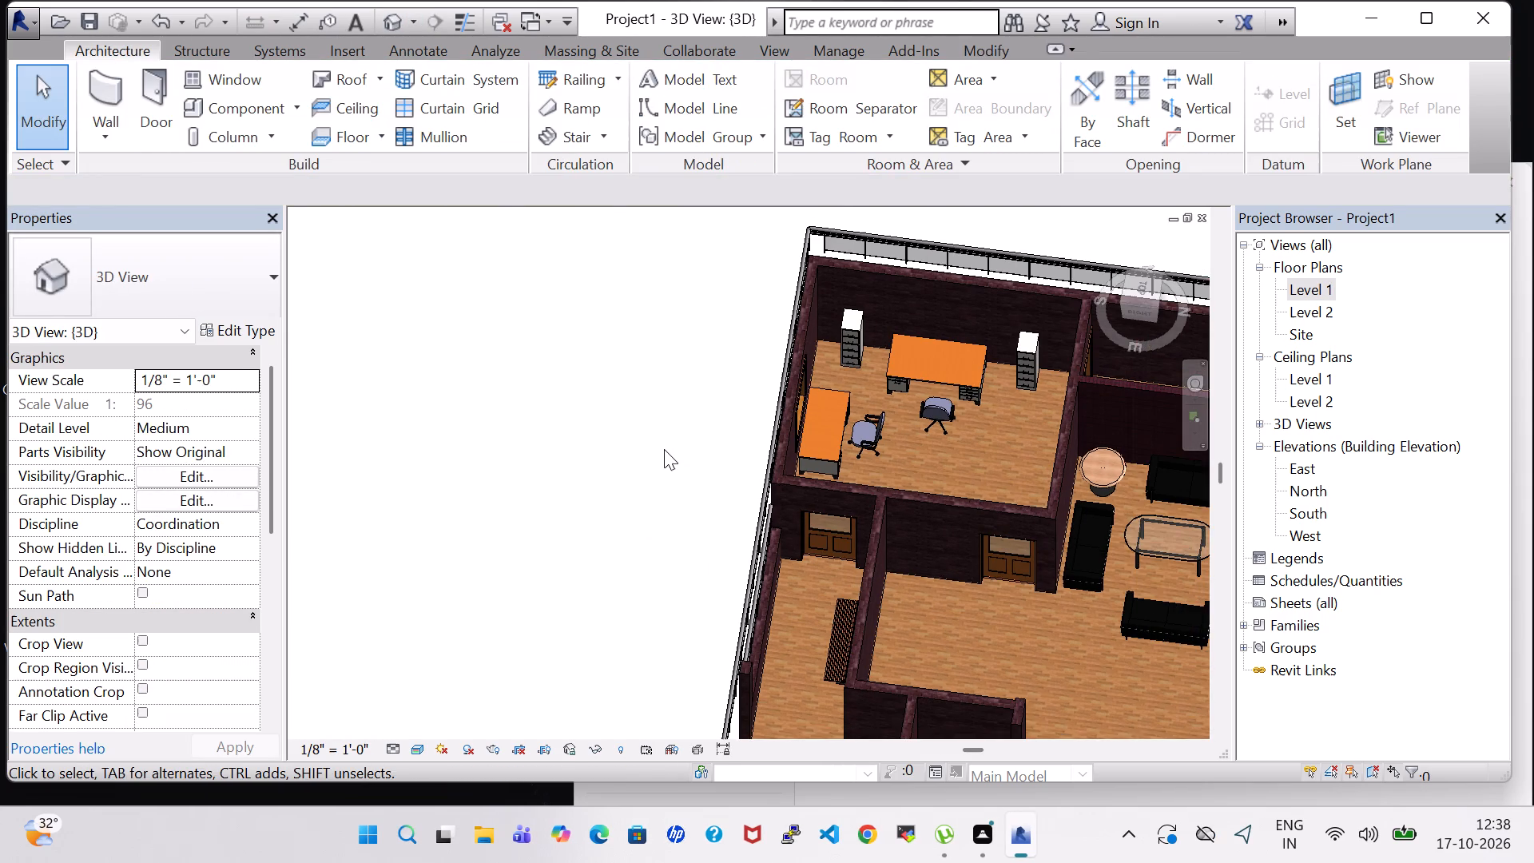
shift+middle_drag(664, 449, 584, 375)
shift+middle_click(584, 375)
shift+middle_drag(585, 375, 616, 509)
scroll(701, 429, up, 4)
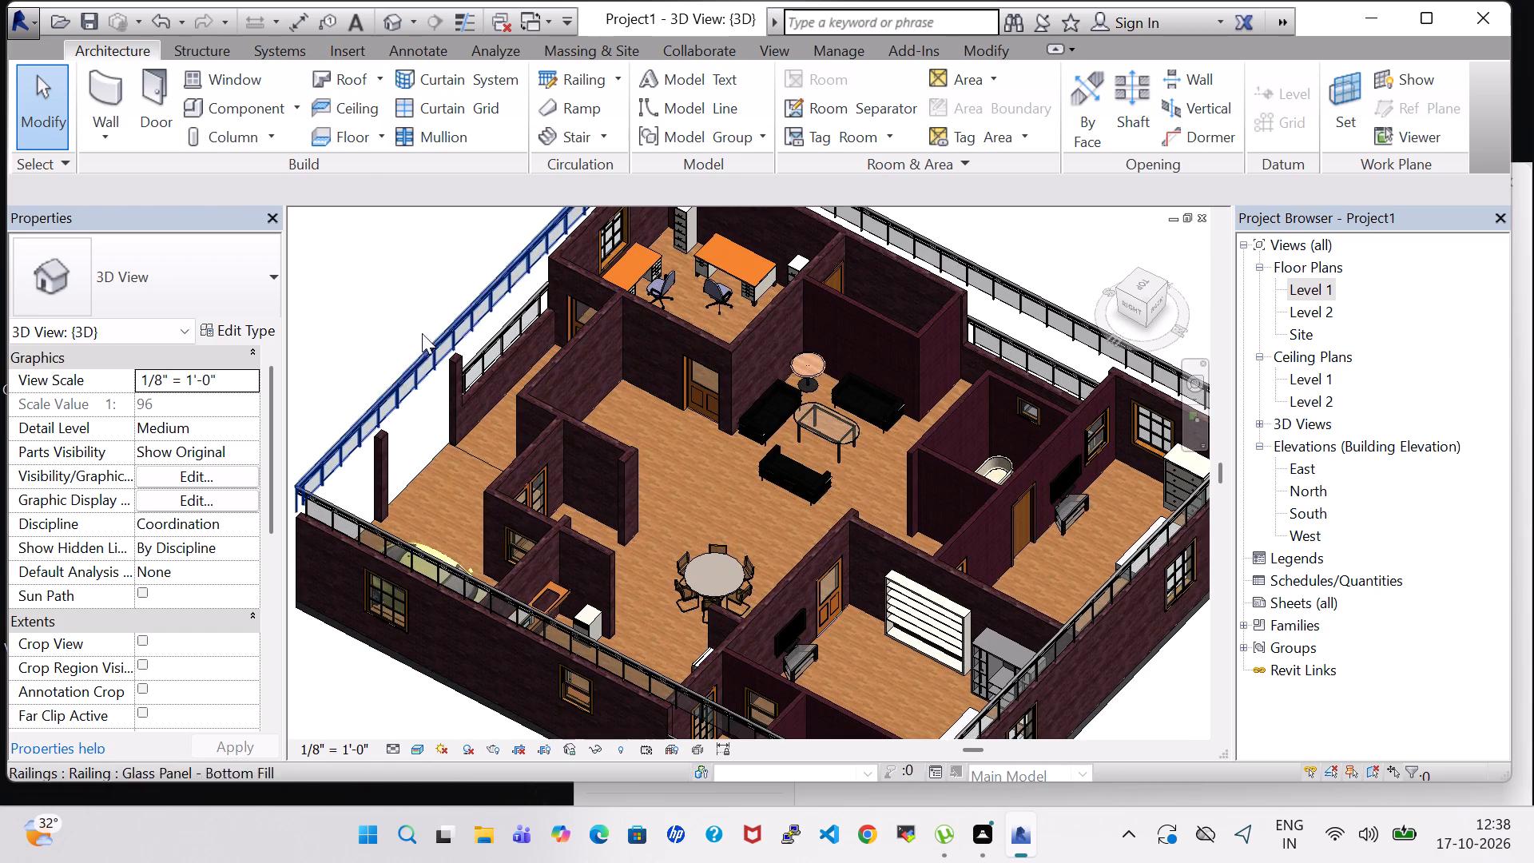
shift+middle_drag(397, 312, 462, 366)
middle_drag(679, 344, 668, 539)
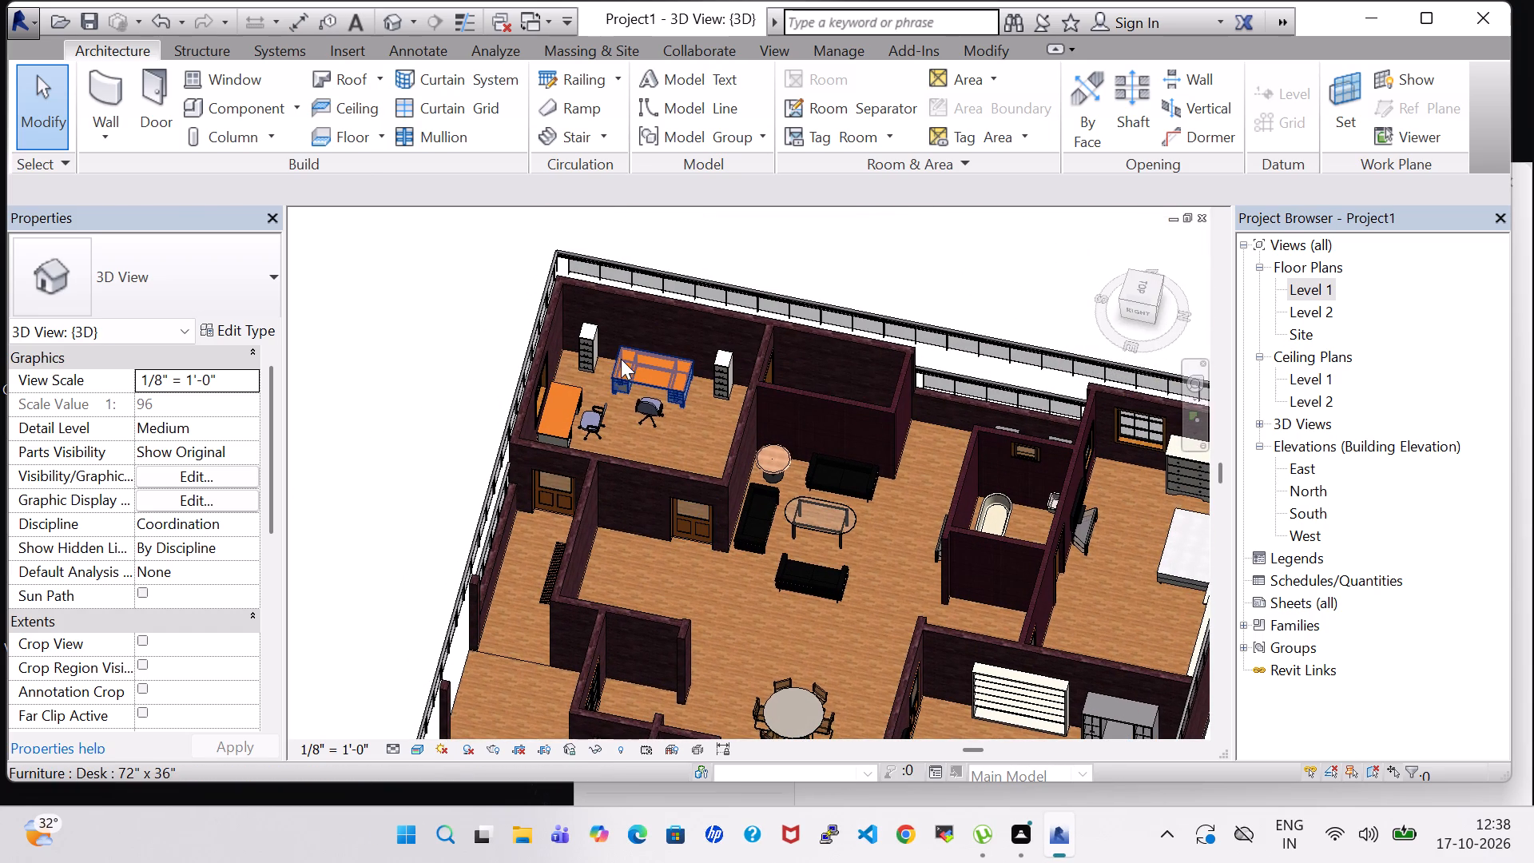
shift+scroll(629, 381, up, 4)
scroll(630, 392, up, 8)
scroll(625, 500, up, 1)
shift+middle_drag(625, 500, 628, 502)
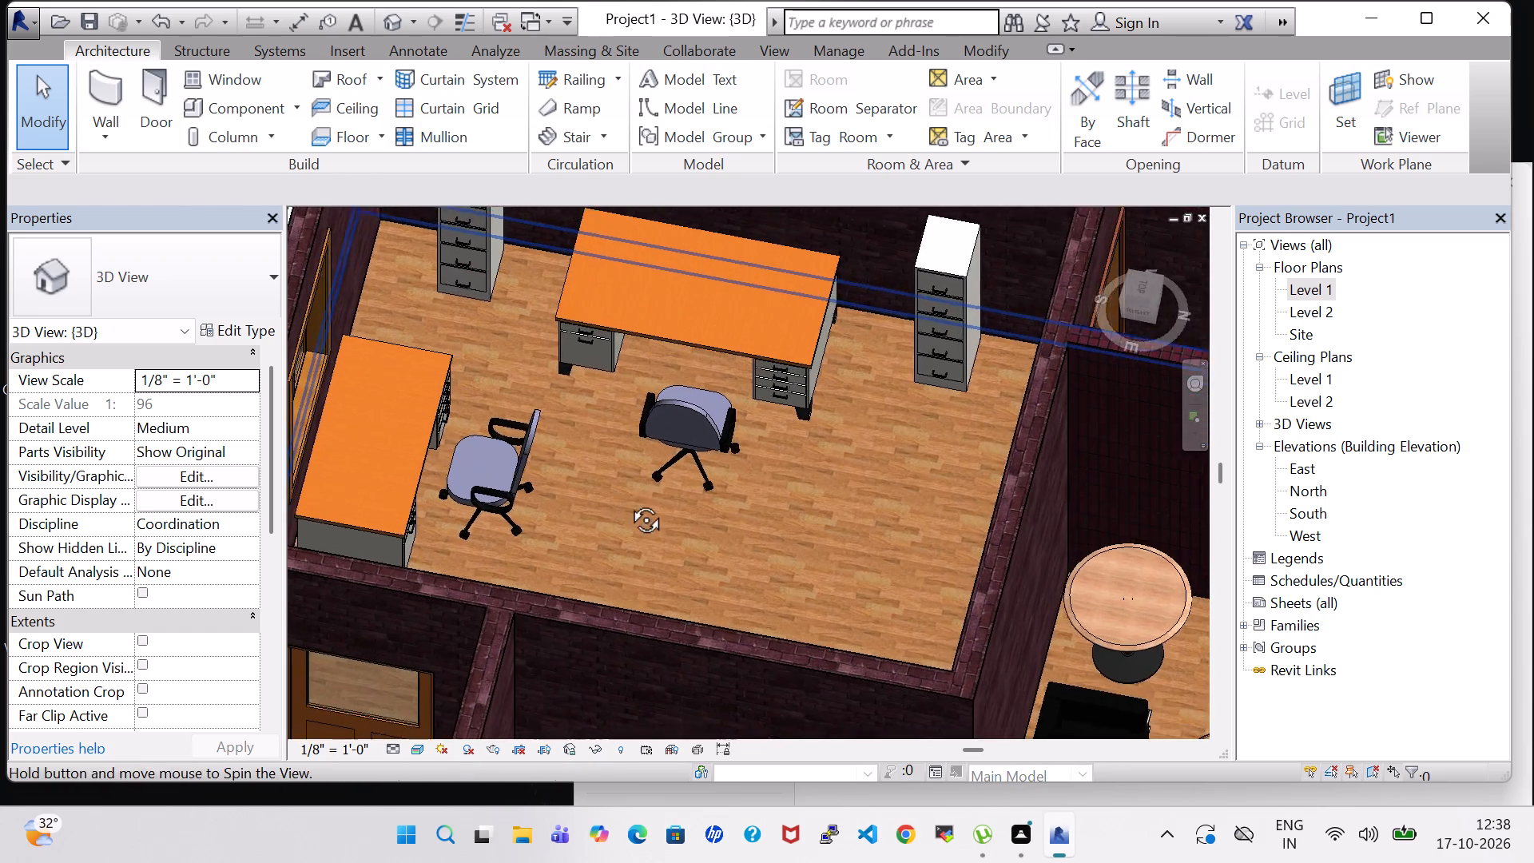
shift+middle_drag(628, 502, 672, 529)
Nudge the large desk's executive chair to about 4'-8" from the outer side wall and 9'-7" from the bath-side wall.
click(523, 281)
key(Left)
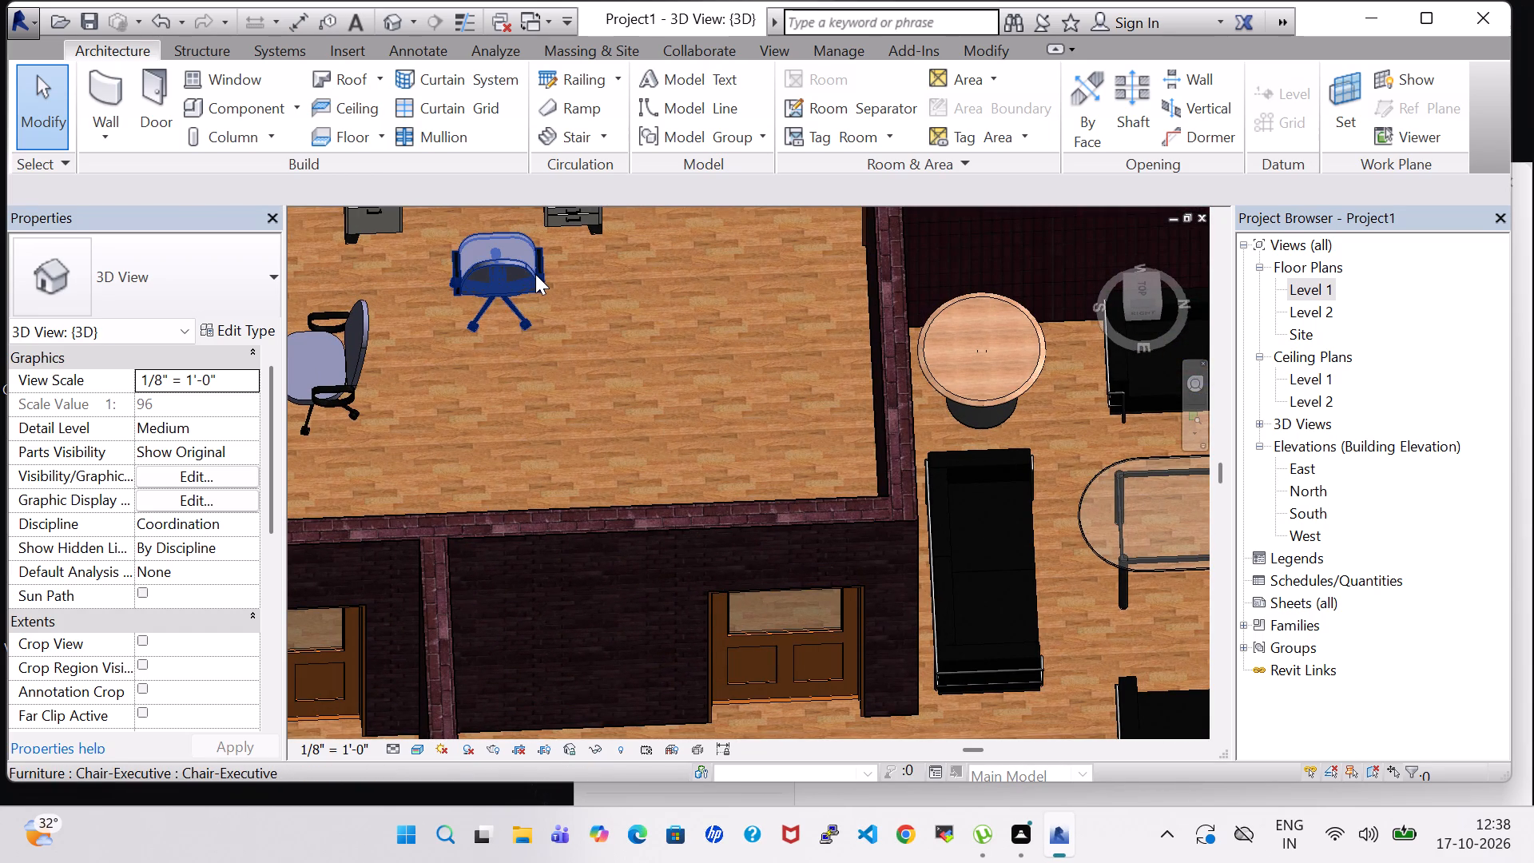
key(Left)
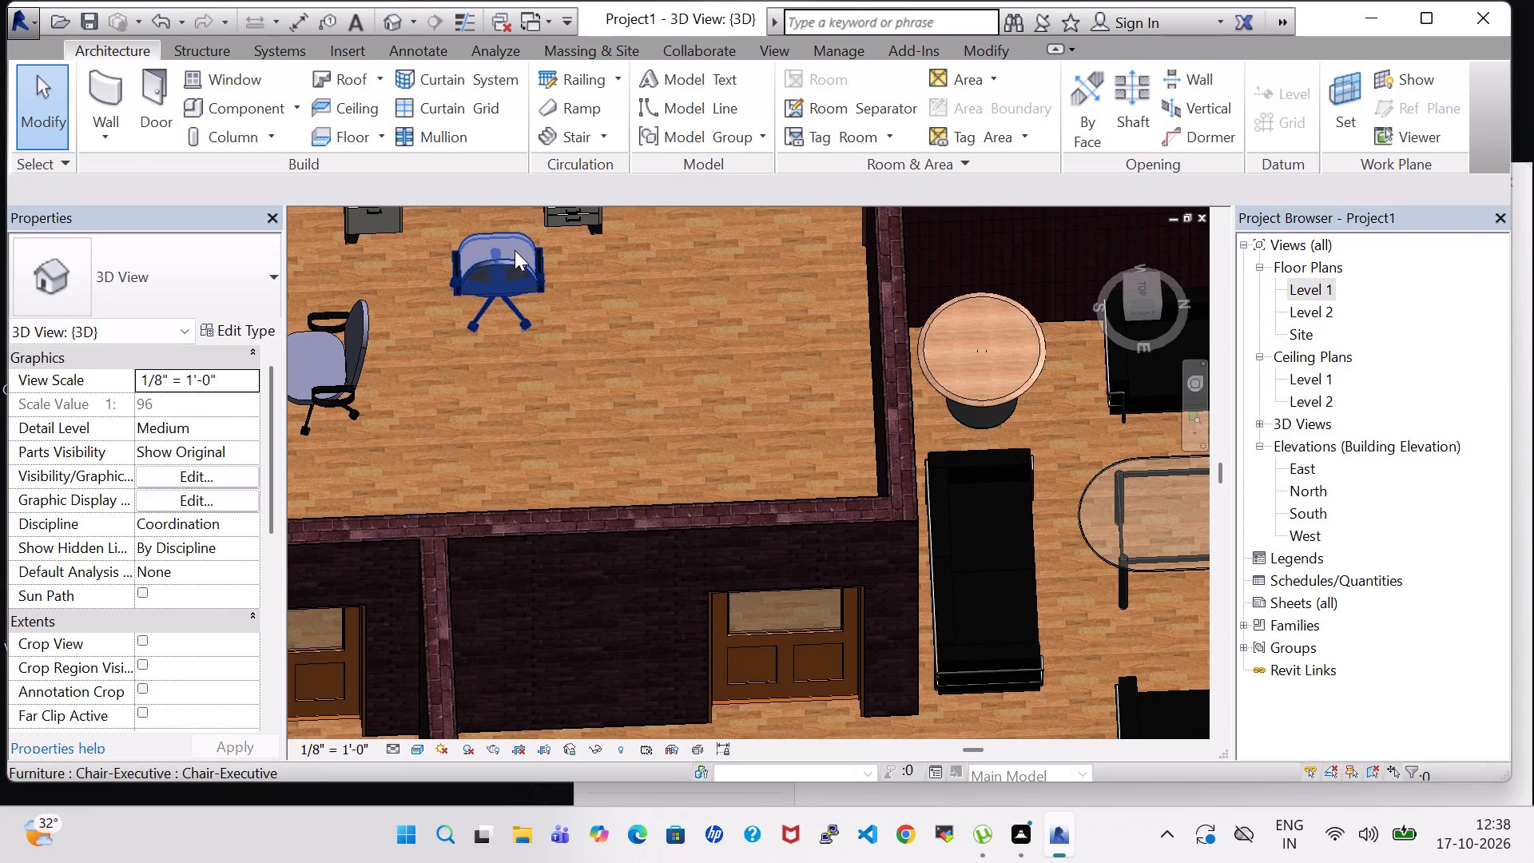
click(515, 250)
key(Left)
key(Left)
key(Left)
key(Left)
key(Left)
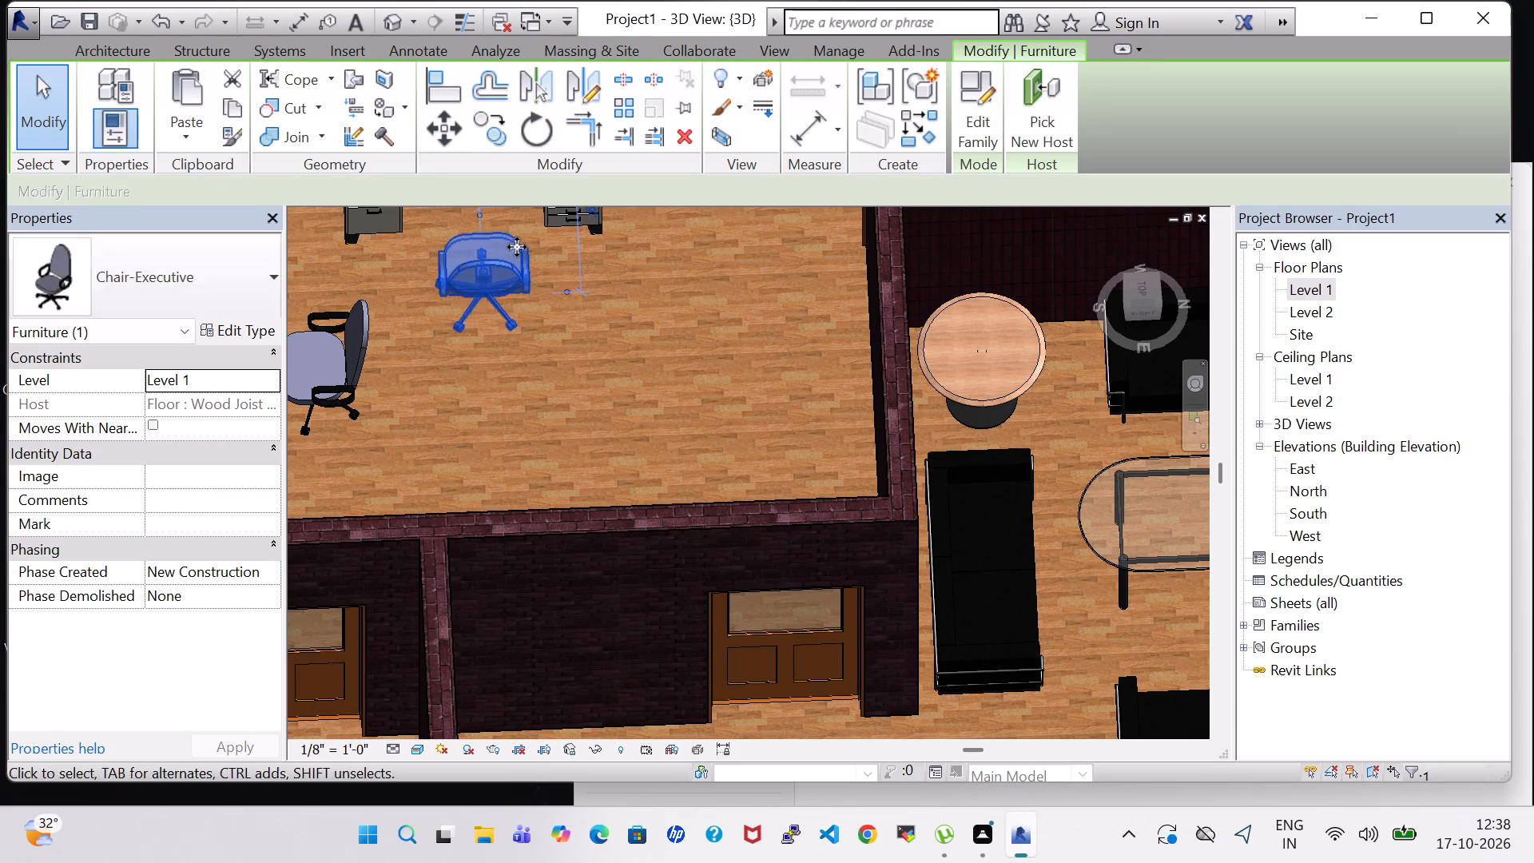
key(Left)
key(Left)
key(Up)
key(Up)
key(Up)
key(Up)
key(Up)
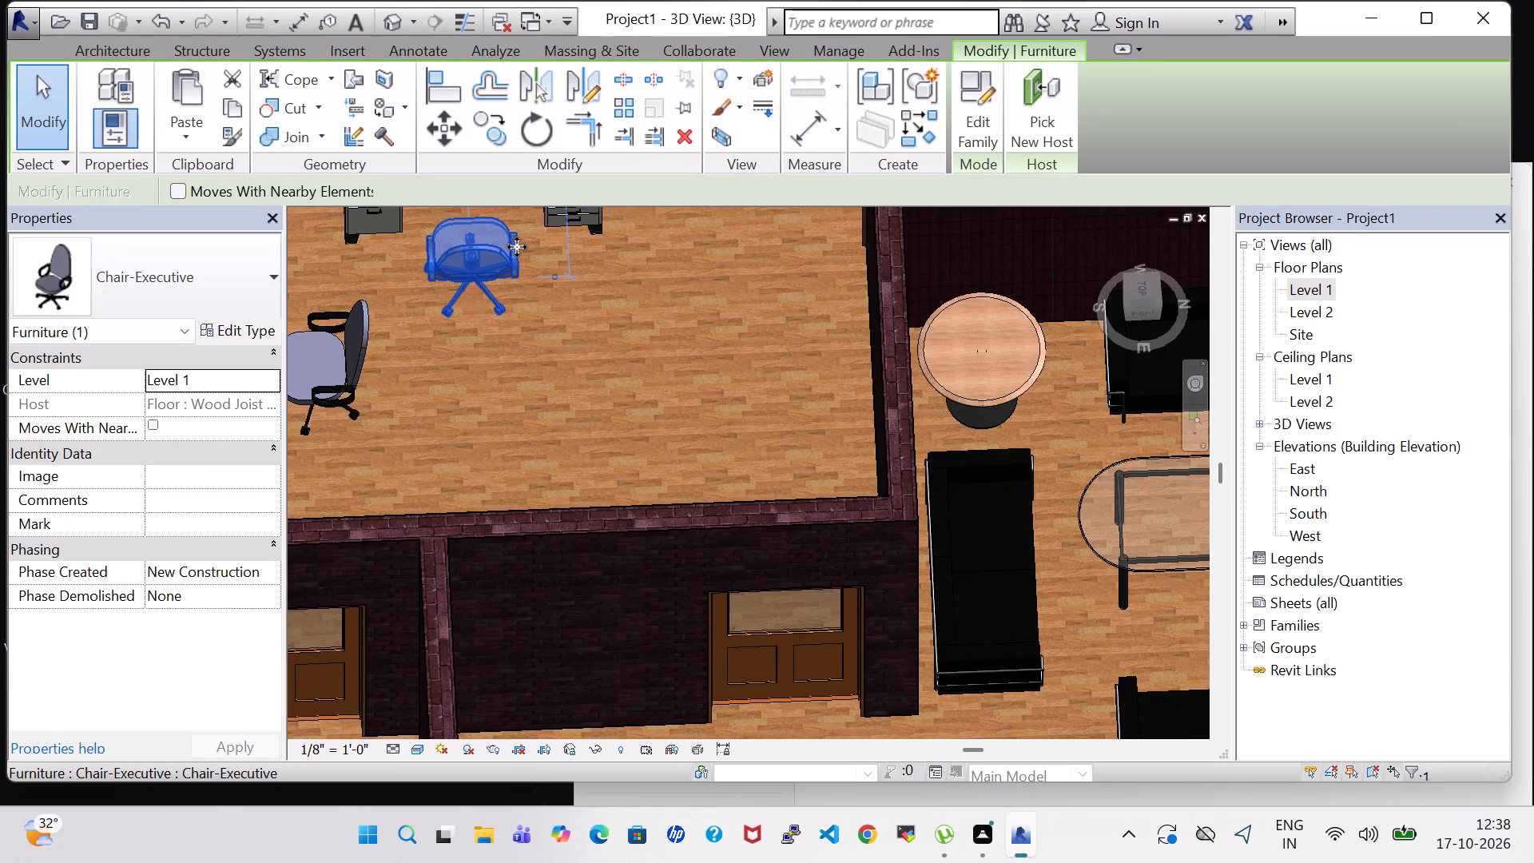
Examine the drawing room in 3D from several sides, checking the seating and desk arrangement.
middle_drag(422, 435, 646, 445)
scroll(646, 445, down, 1)
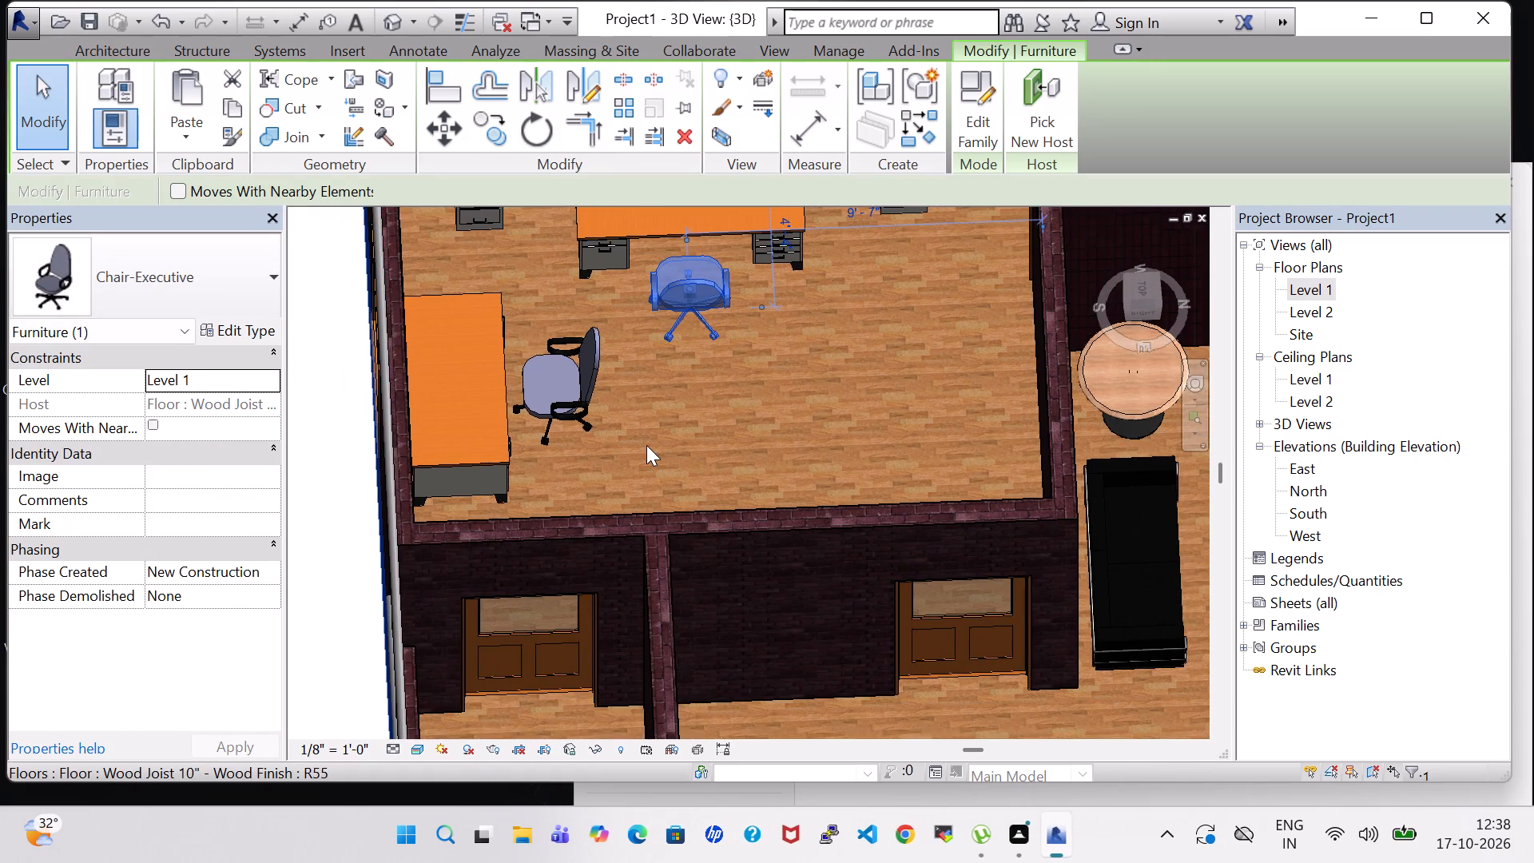
shift+middle_drag(648, 445, 958, 575)
shift+middle_drag(998, 437, 1000, 254)
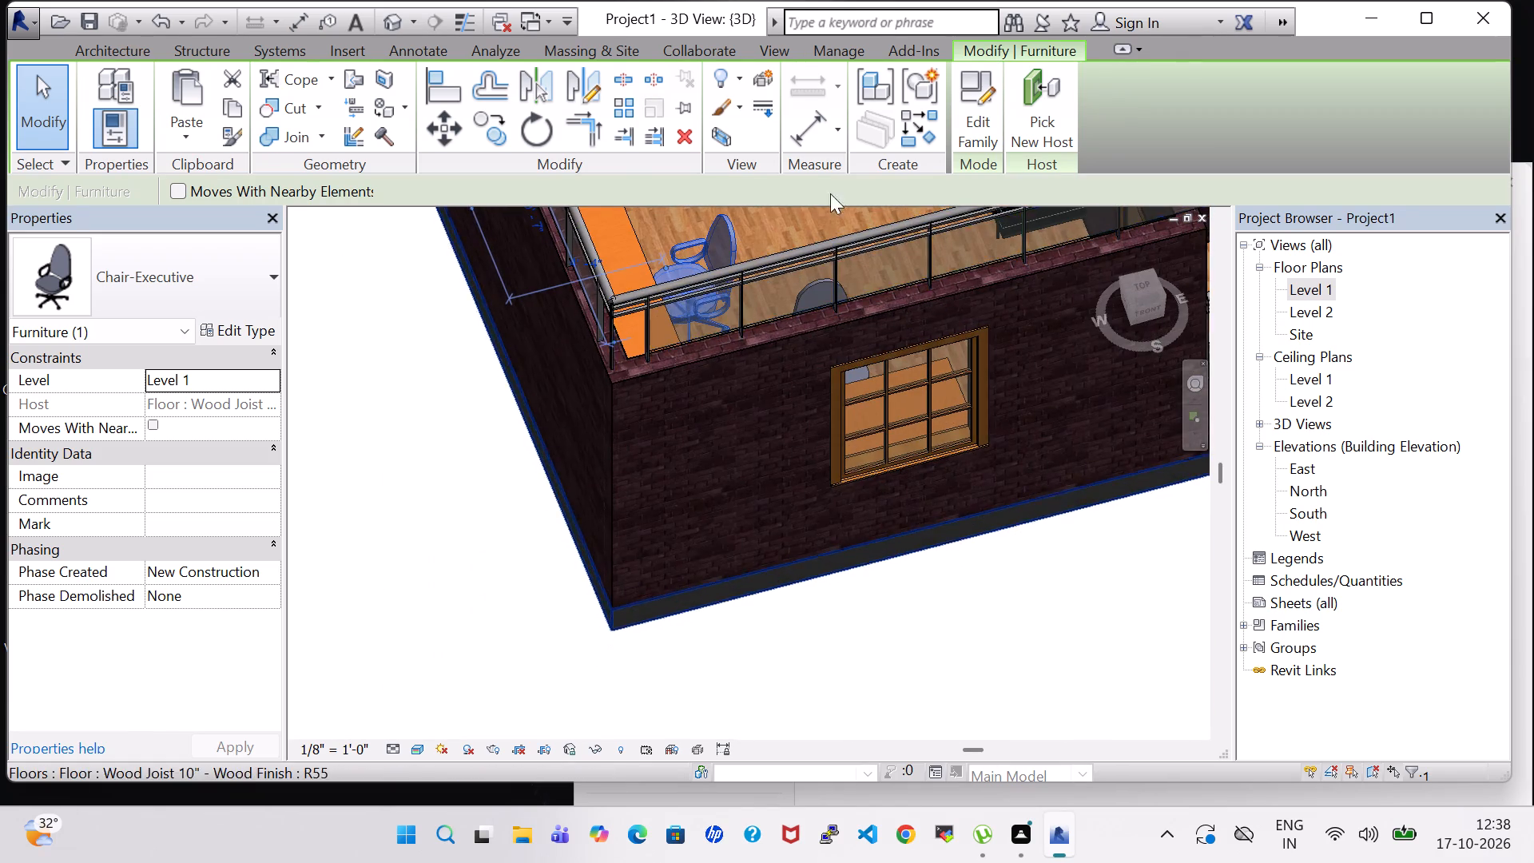
shift+middle_drag(808, 245, 1047, 355)
scroll(852, 296, down, 5)
scroll(614, 233, up, 1)
middle_drag(614, 243, 632, 347)
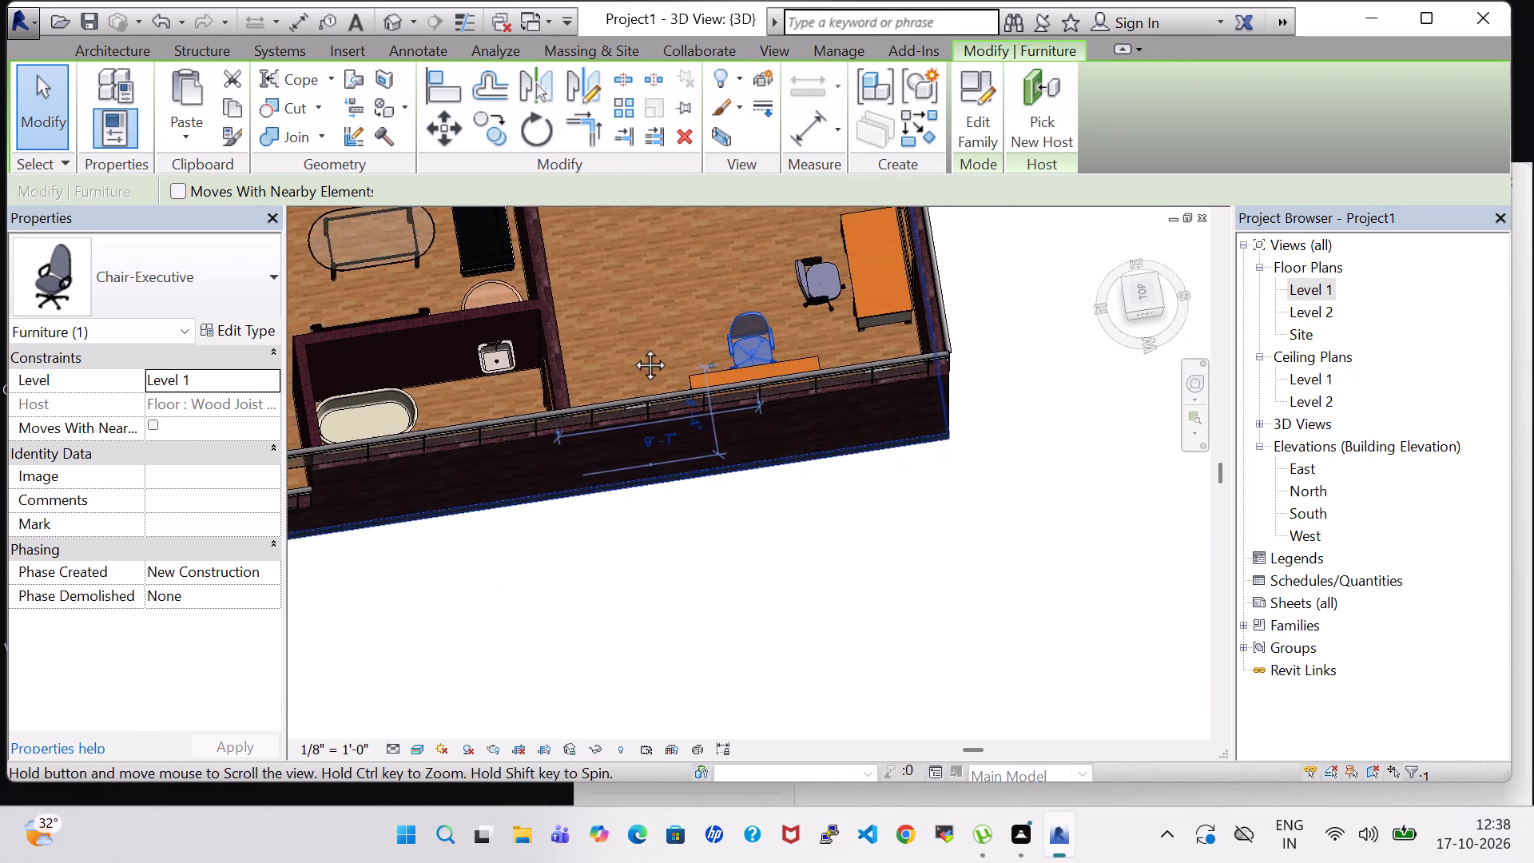
middle_drag(632, 347, 658, 514)
shift+middle_drag(737, 450, 607, 405)
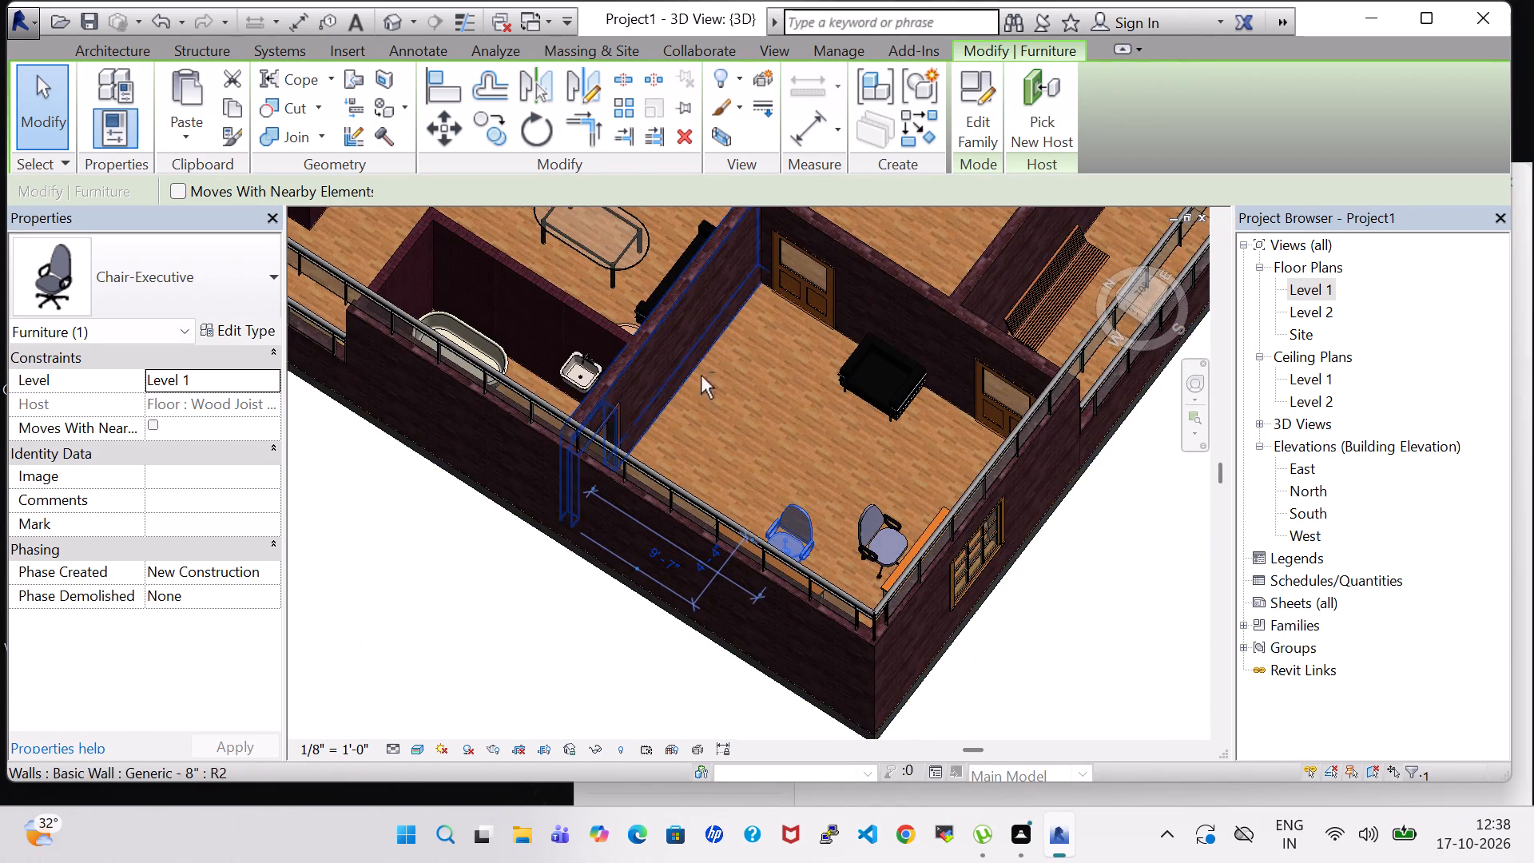
Return to the Level 1 floor plan and check the Furniture library folder for another component family.
double_click(1312, 290)
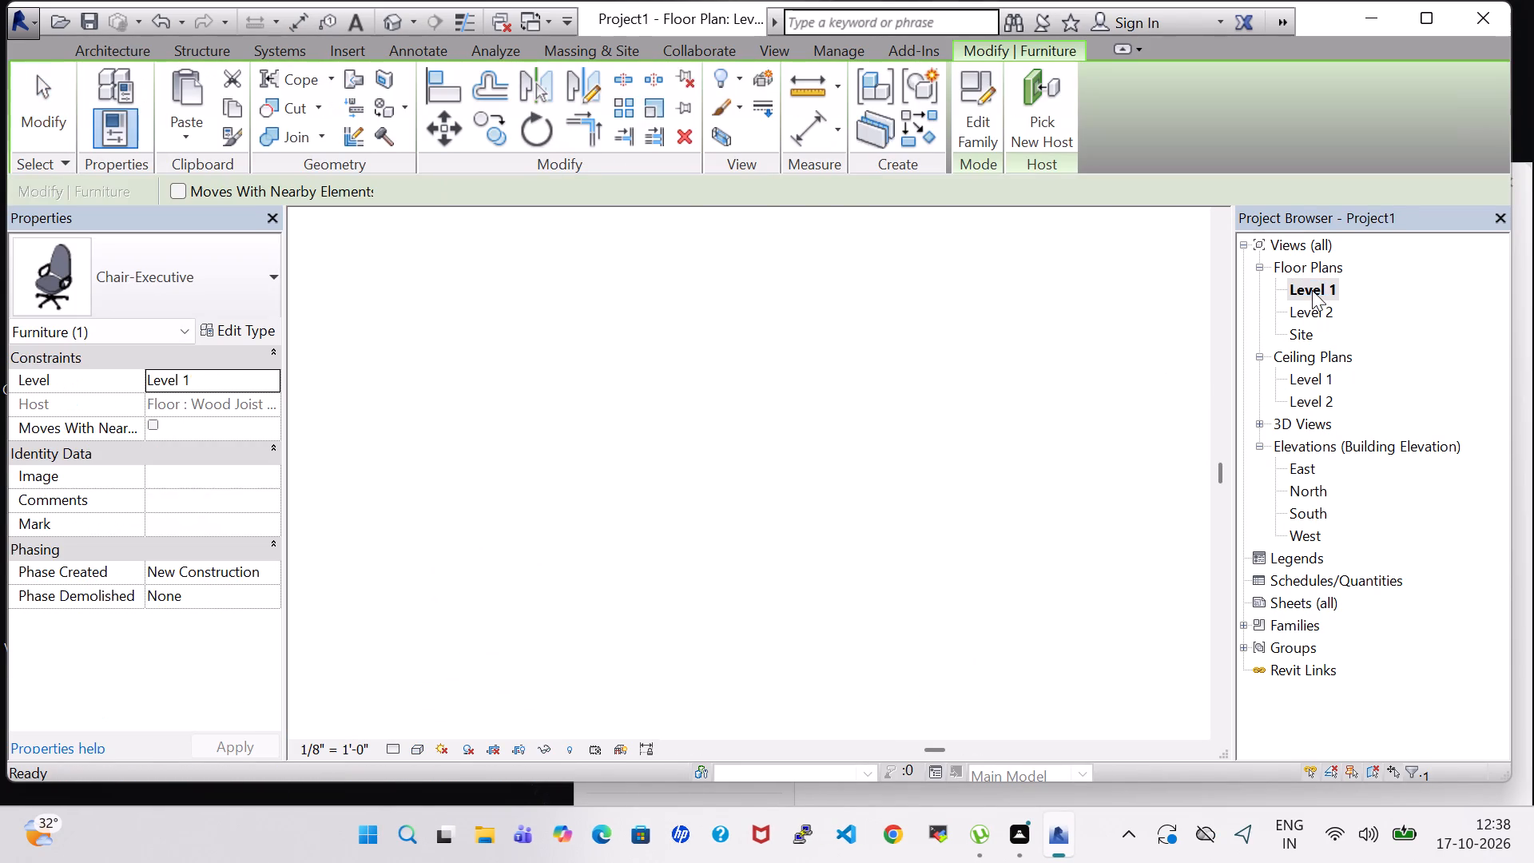
scroll(914, 451, down, 2)
click(105, 54)
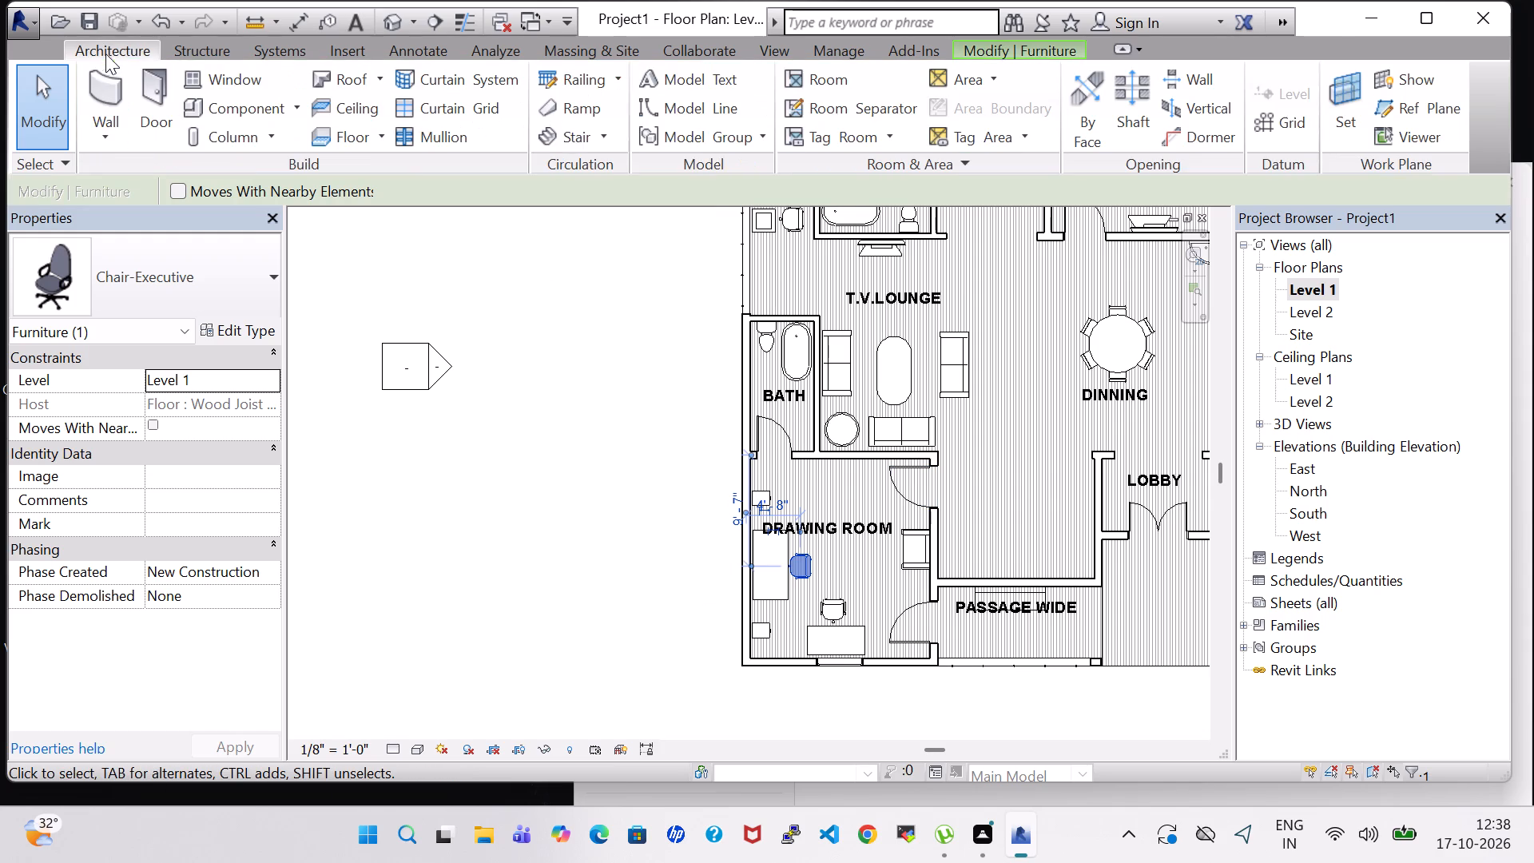
click(236, 101)
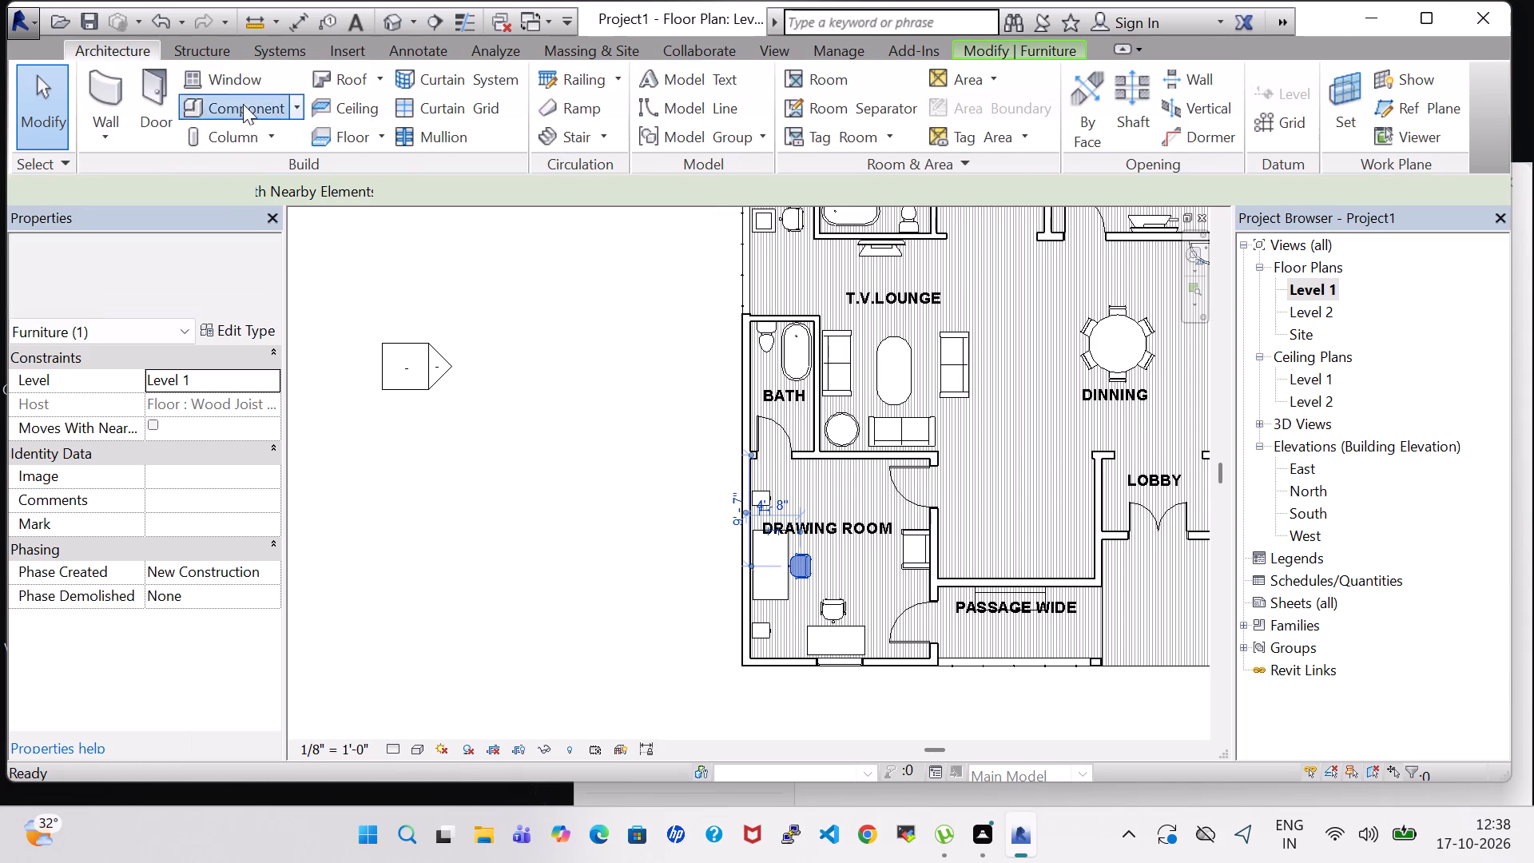
click(991, 117)
scroll(701, 507, down, 1)
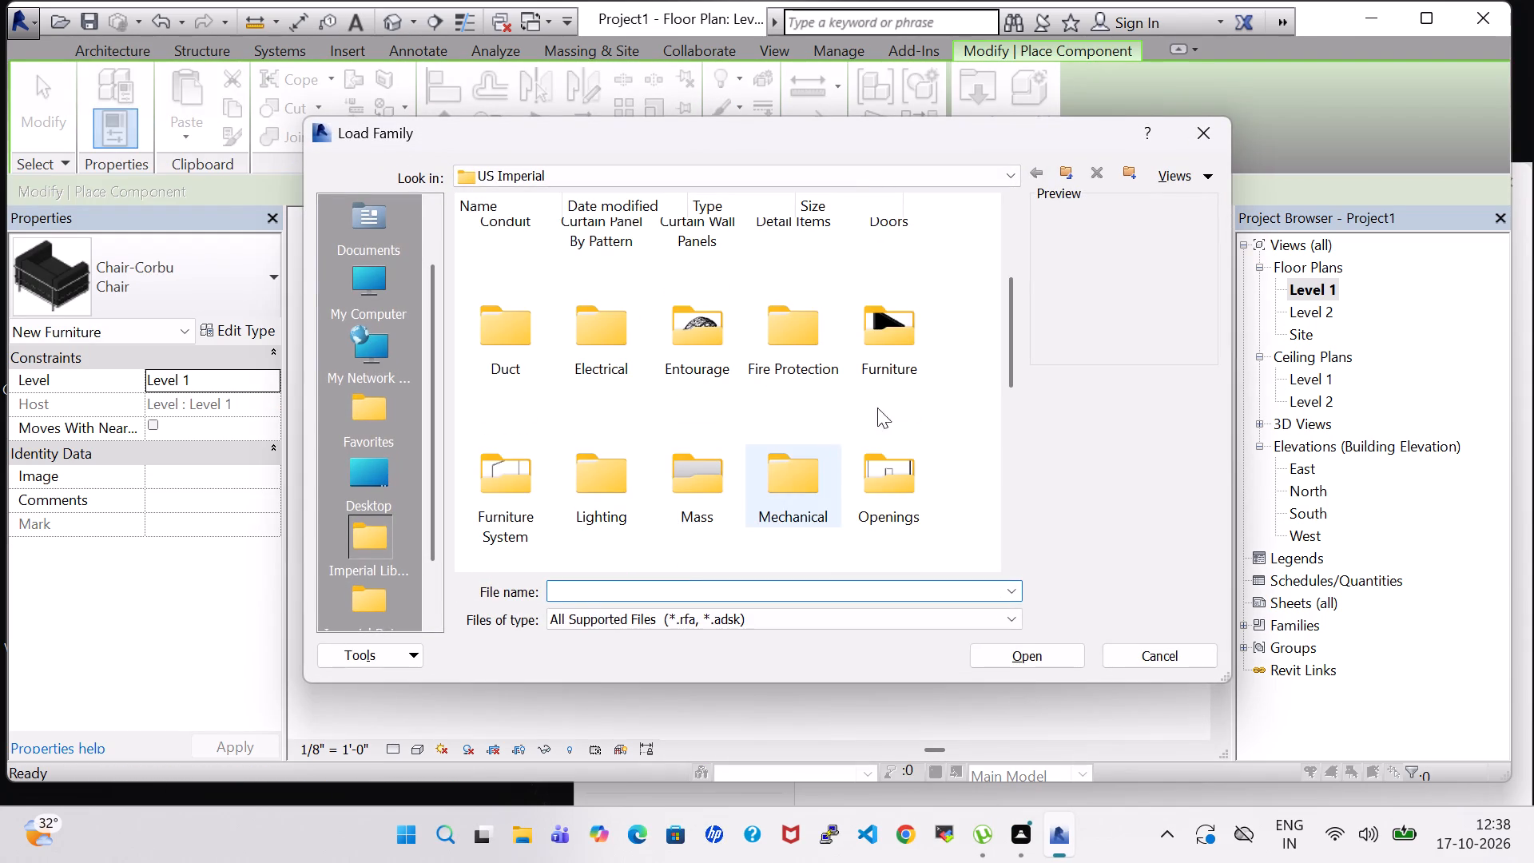
double_click(881, 346)
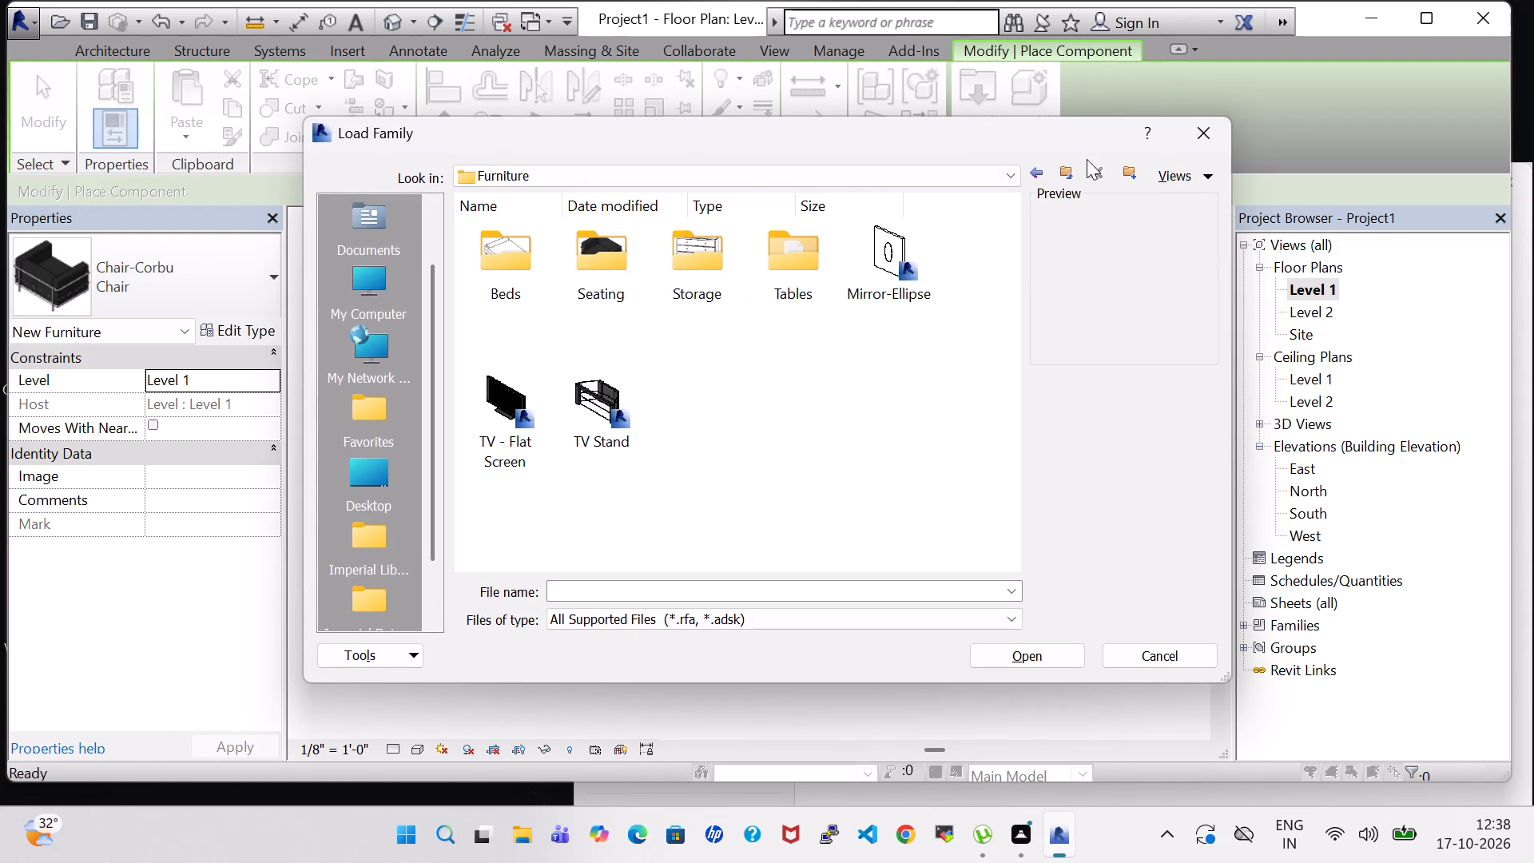
click(1044, 169)
click(1044, 169)
click(1041, 169)
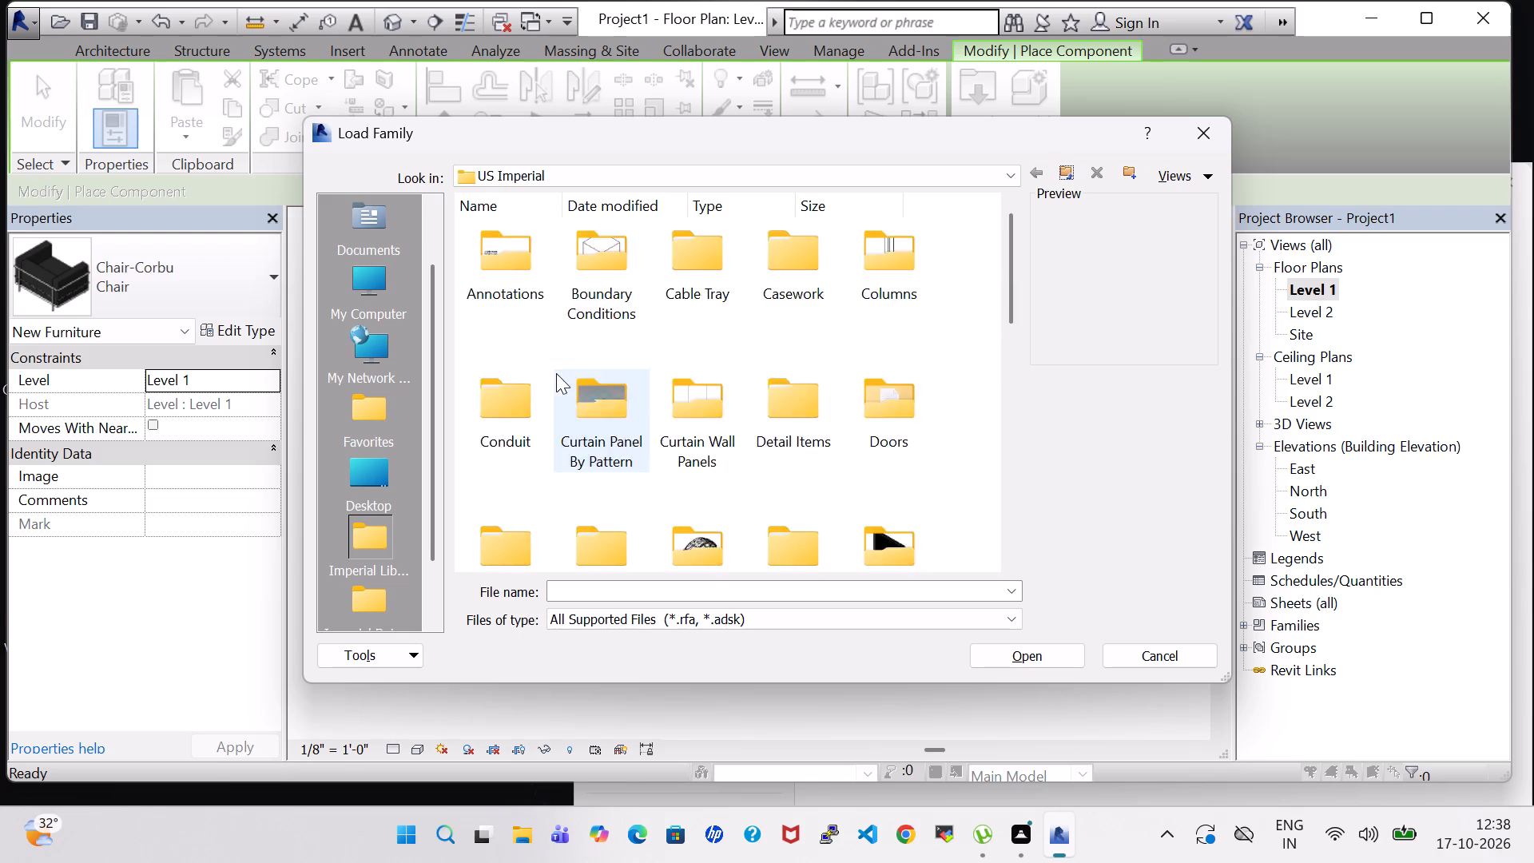
Look through the Site library's Logistics, Utilities and Accessories folders for a suitable family, previewing the Dumpster.
scroll(556, 373, down, 3)
double_click(503, 324)
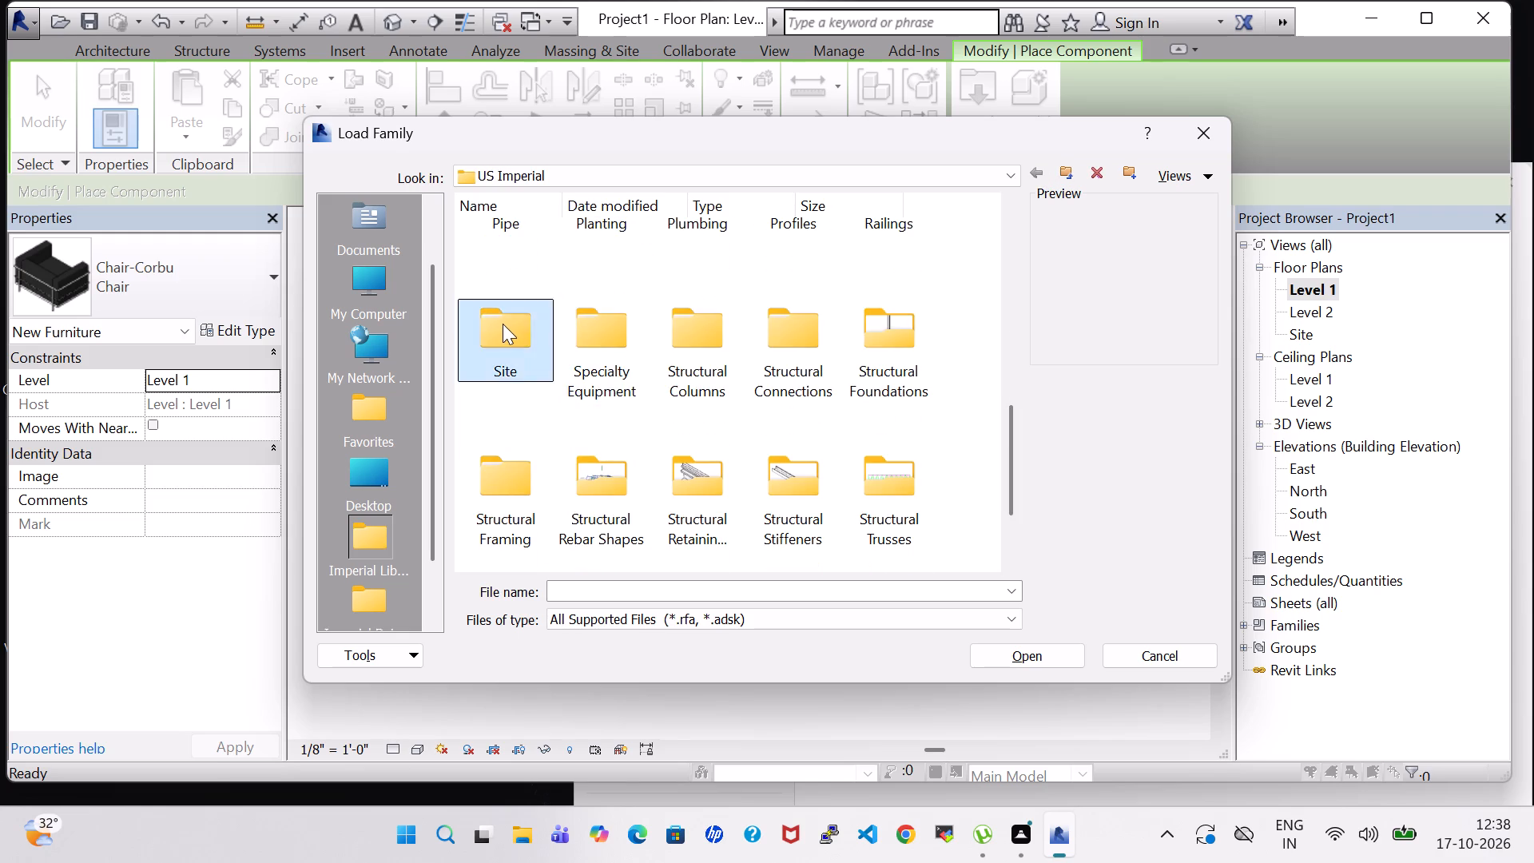
double_click(575, 276)
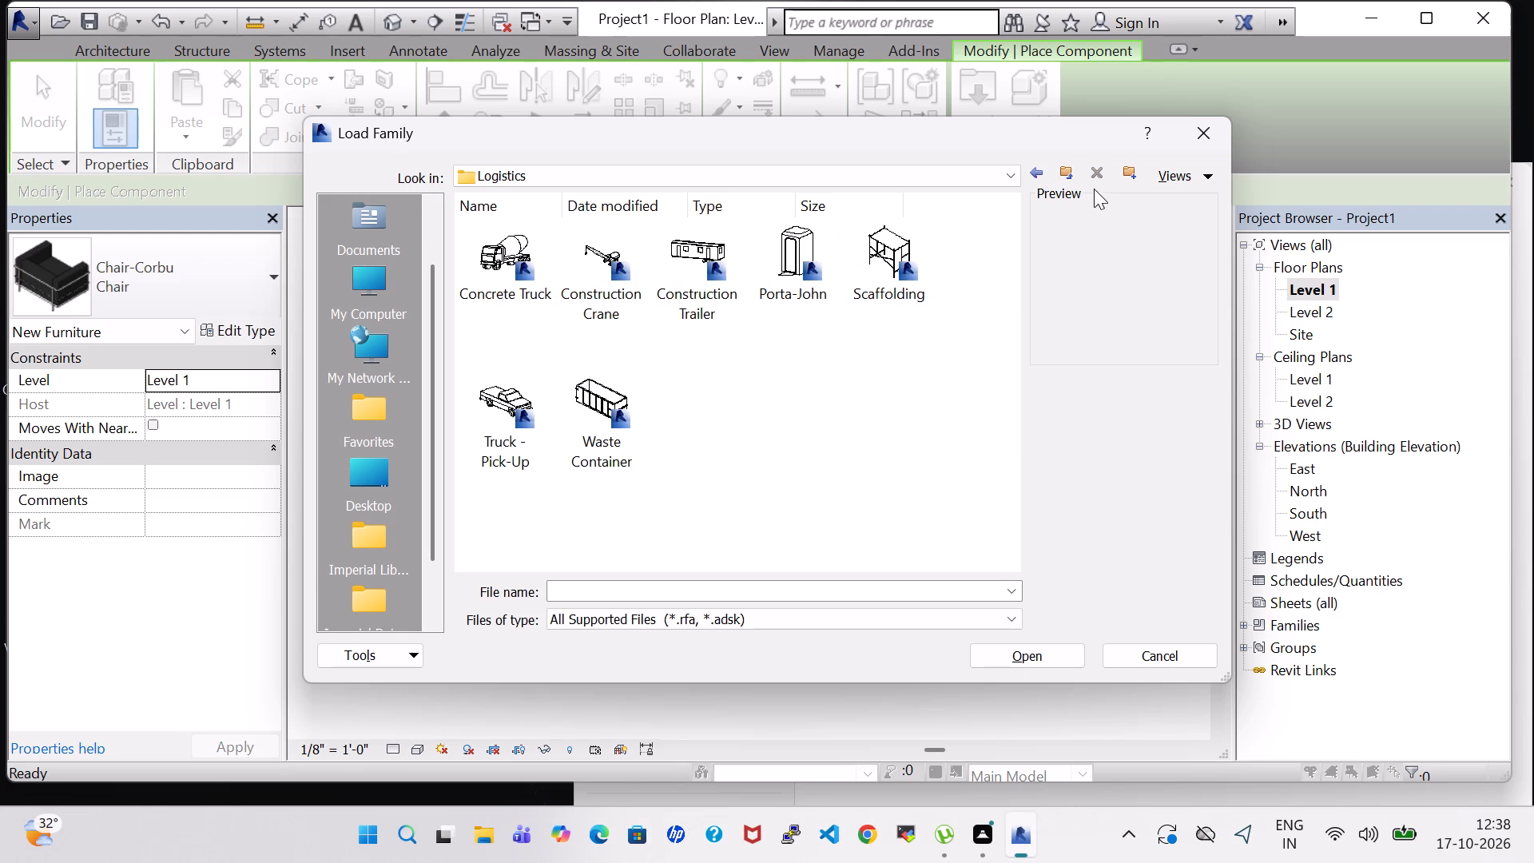
click(1033, 179)
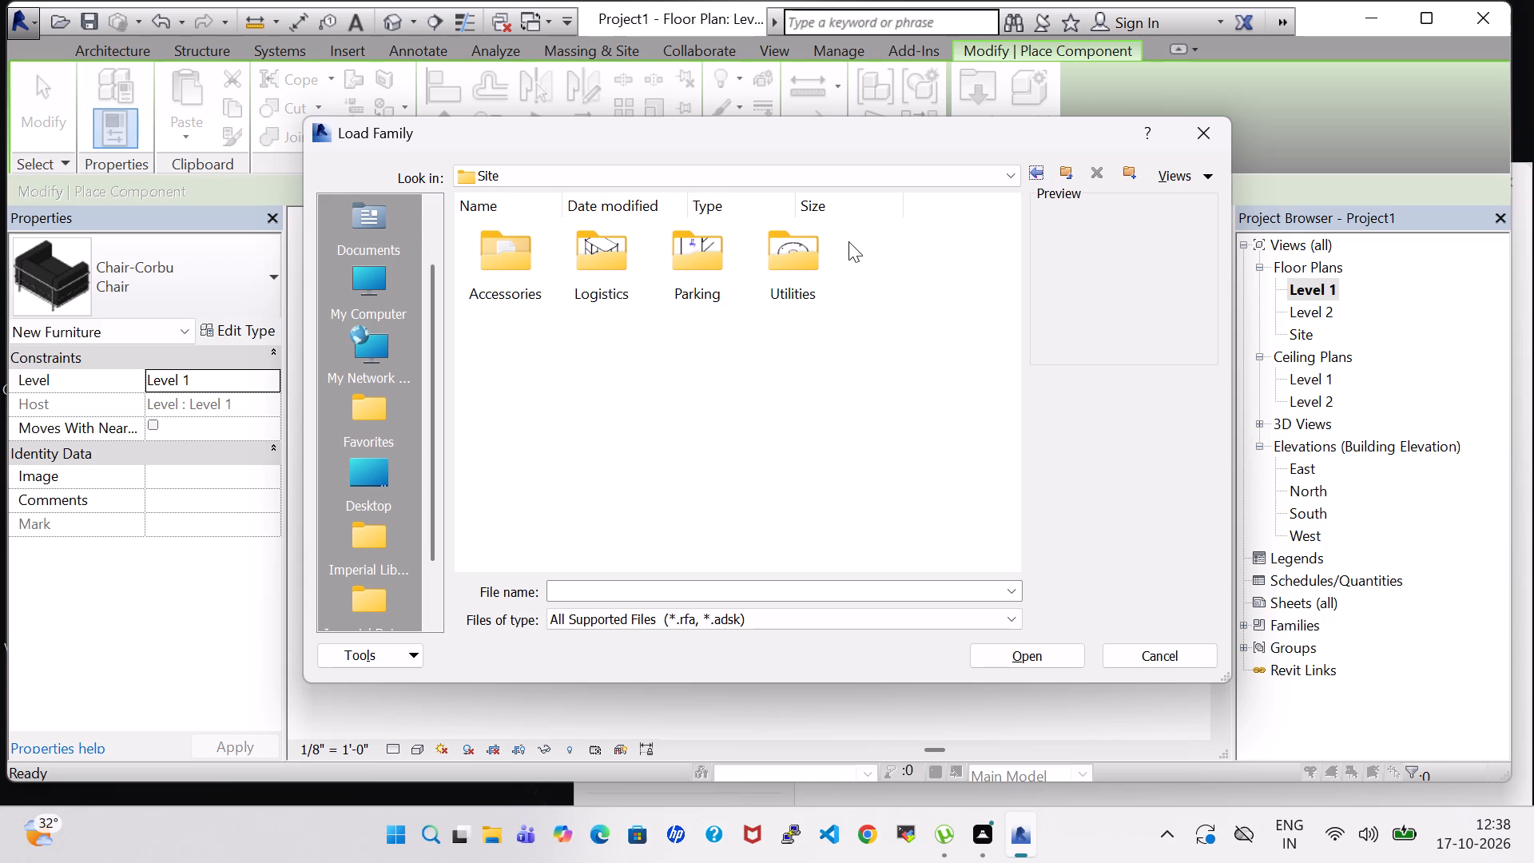
double_click(814, 251)
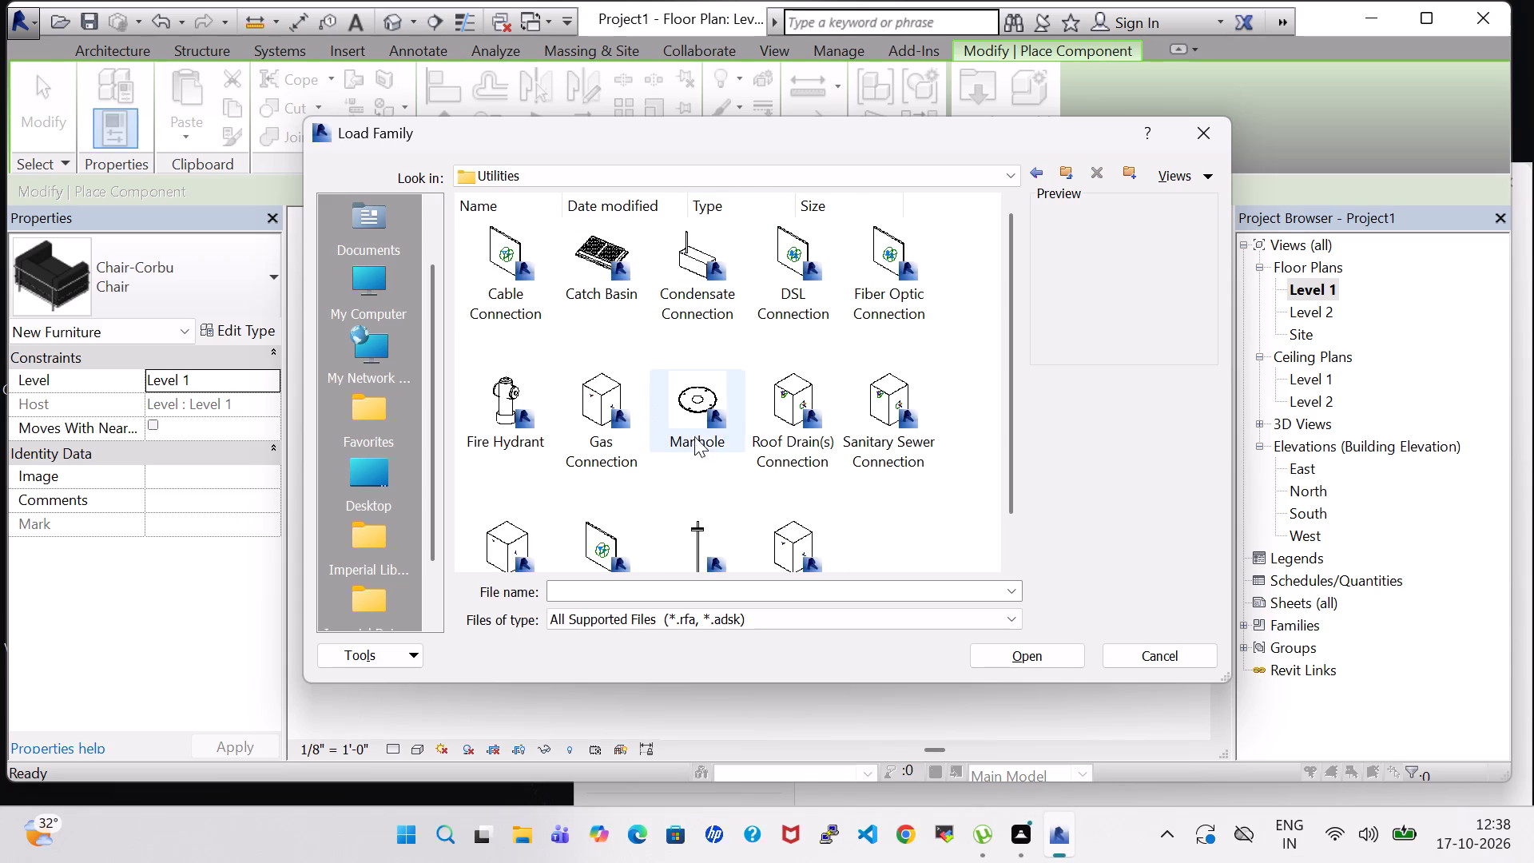
scroll(716, 429, down, 1)
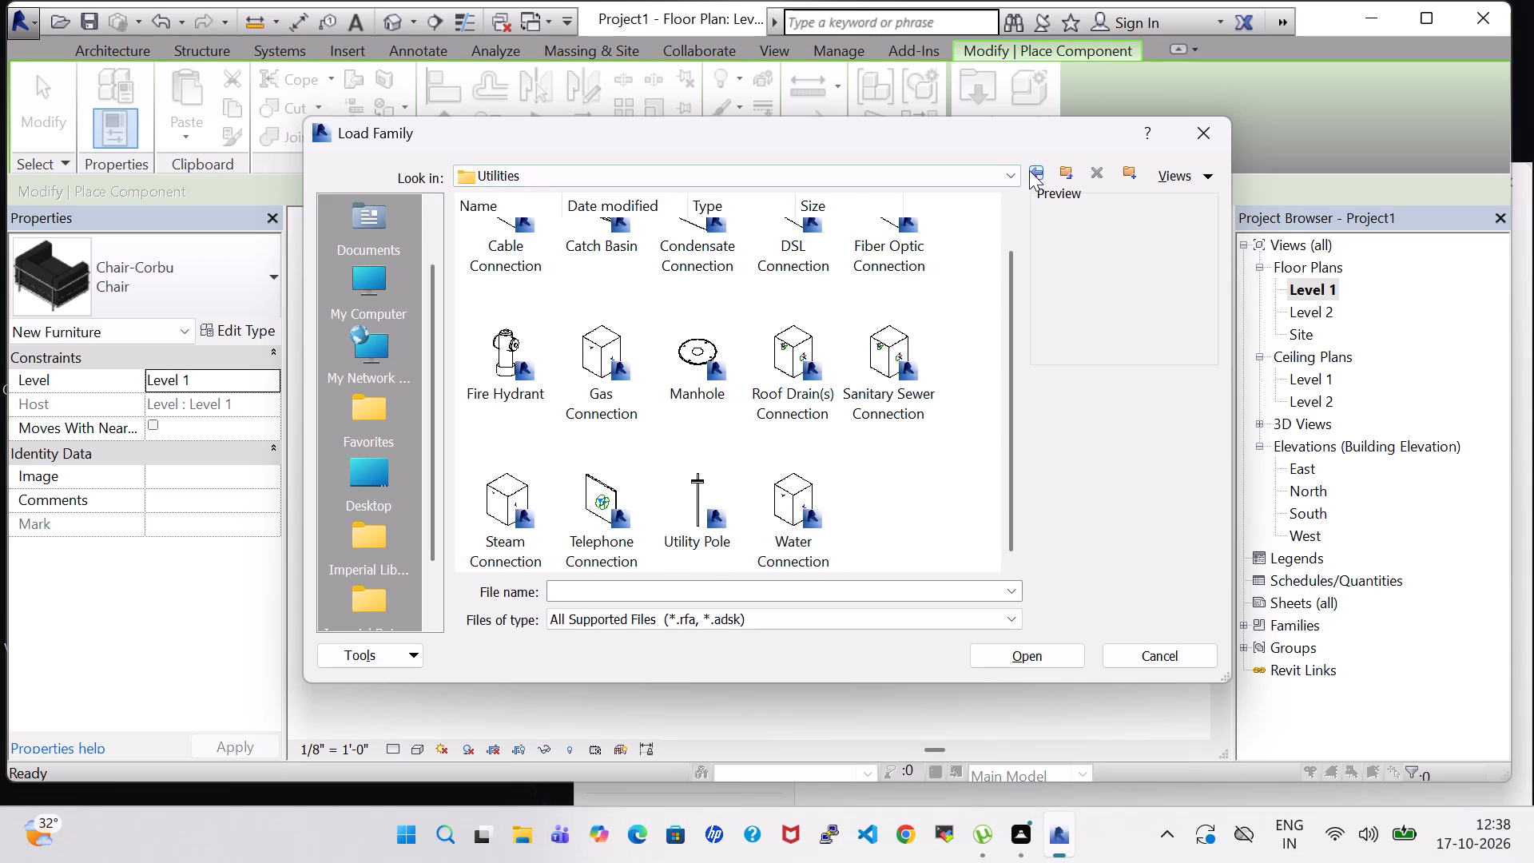
click(1029, 170)
scroll(504, 357, up, 1)
double_click(522, 273)
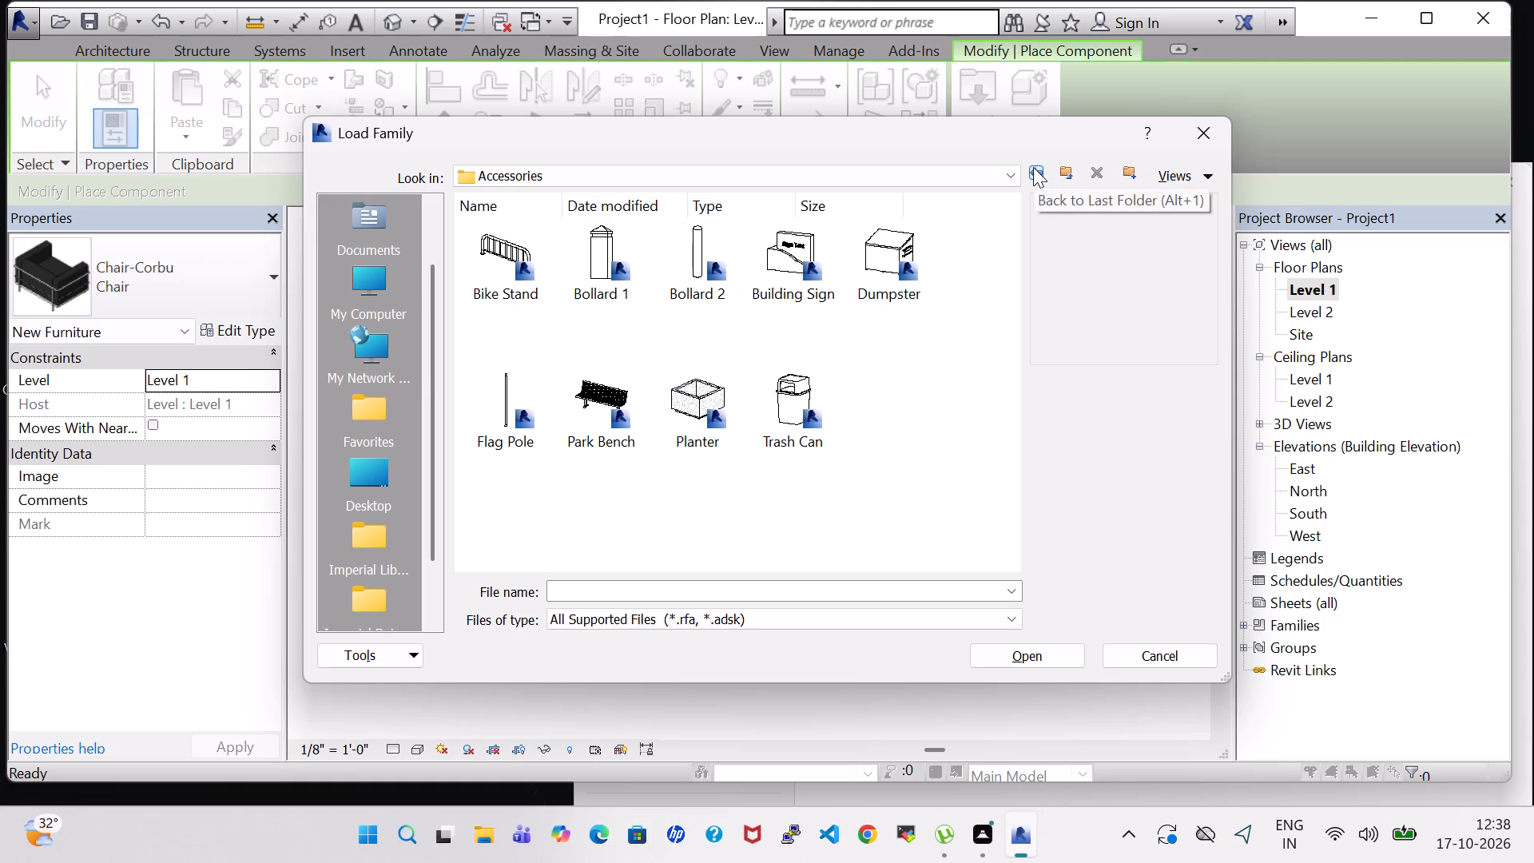
click(906, 272)
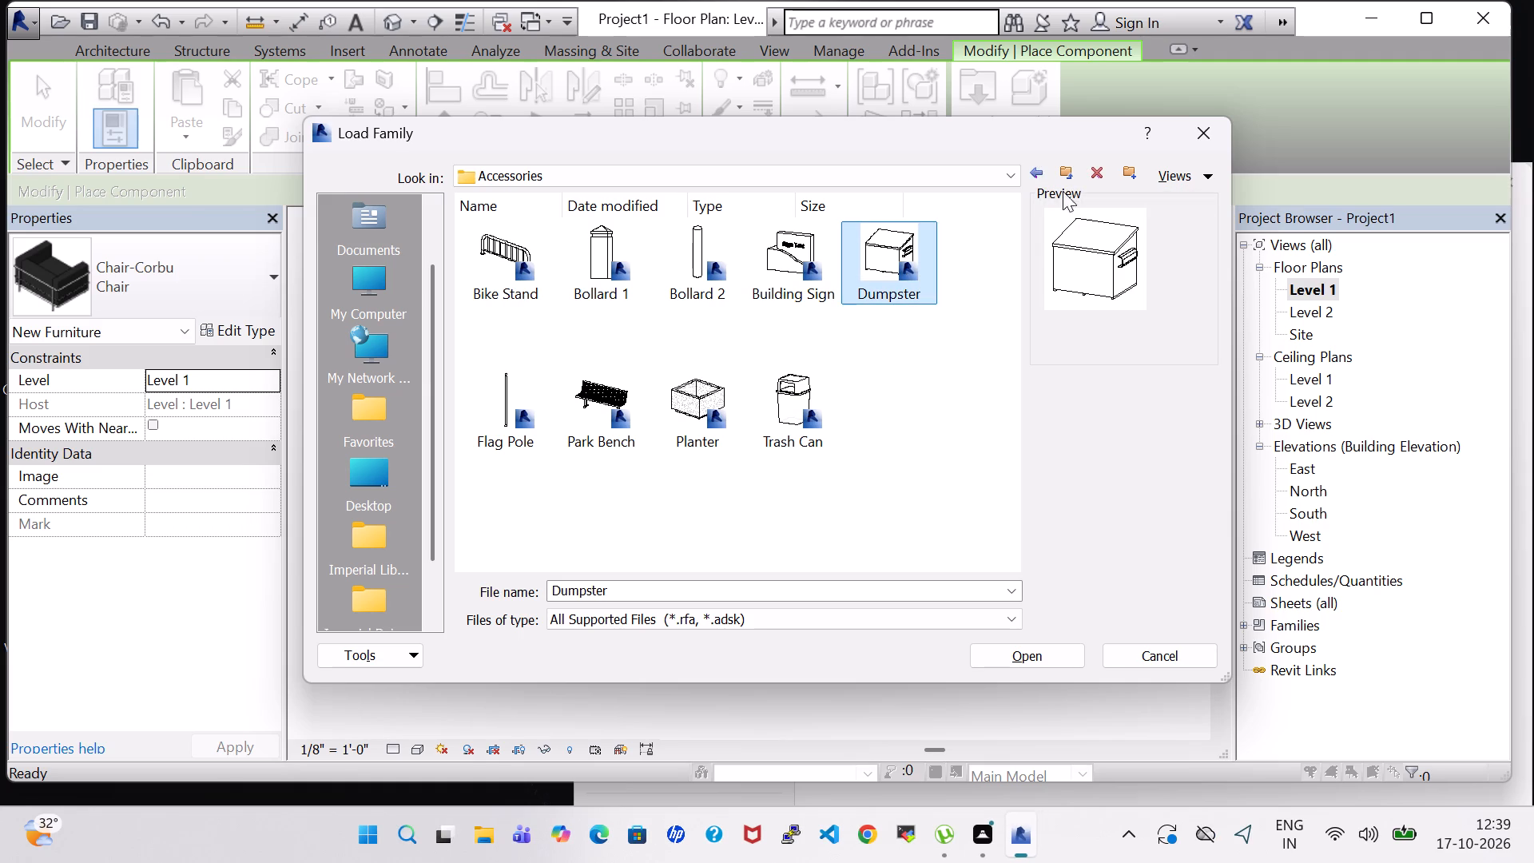
click(1034, 174)
click(1034, 174)
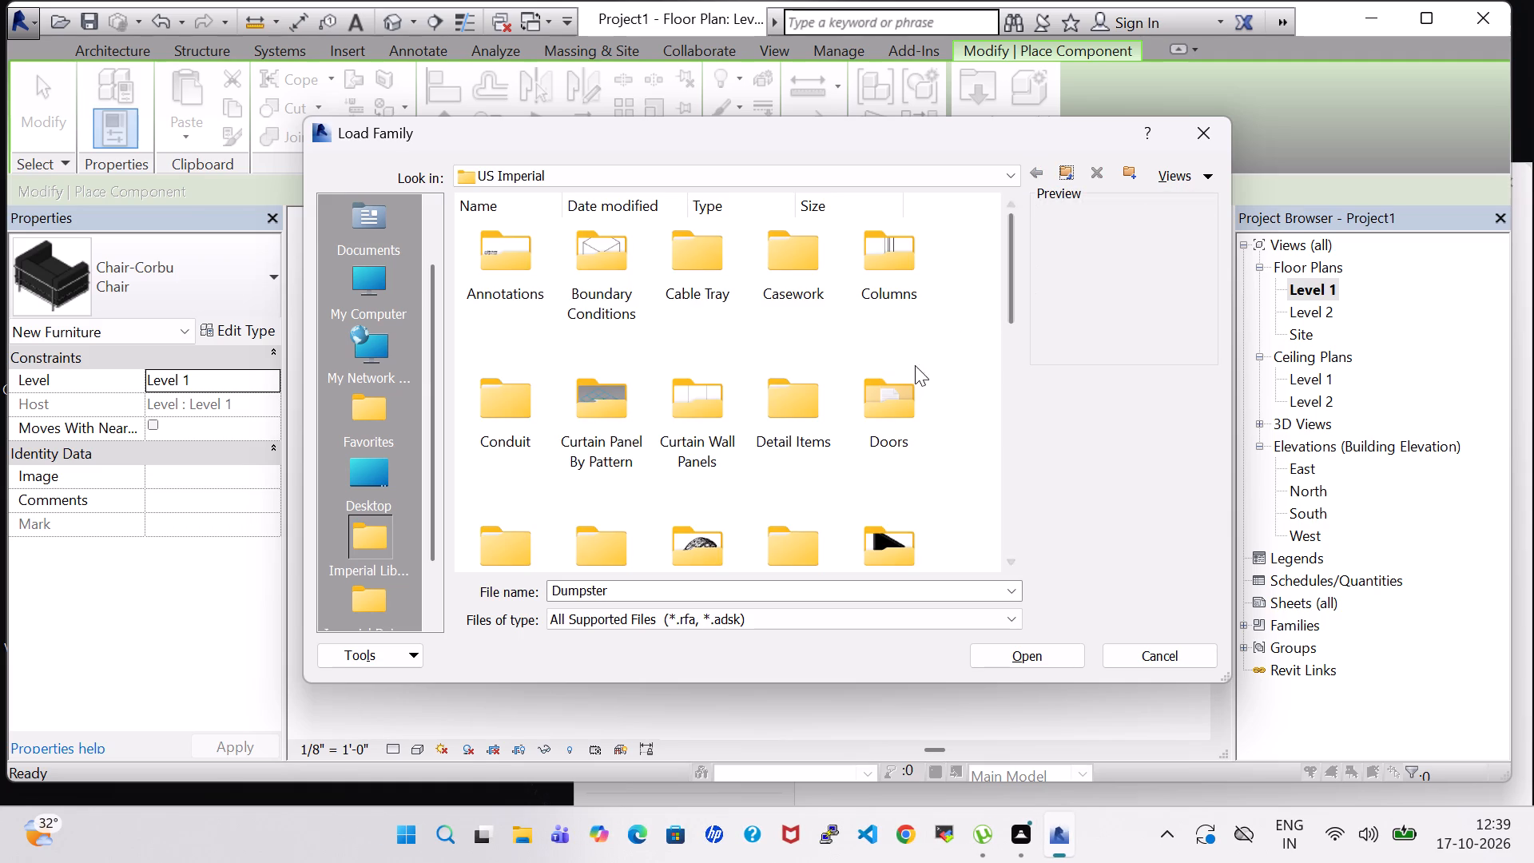
Check the Titleblocks folder and the rest of the US Imperial library for a usable component category.
scroll(689, 331, down, 4)
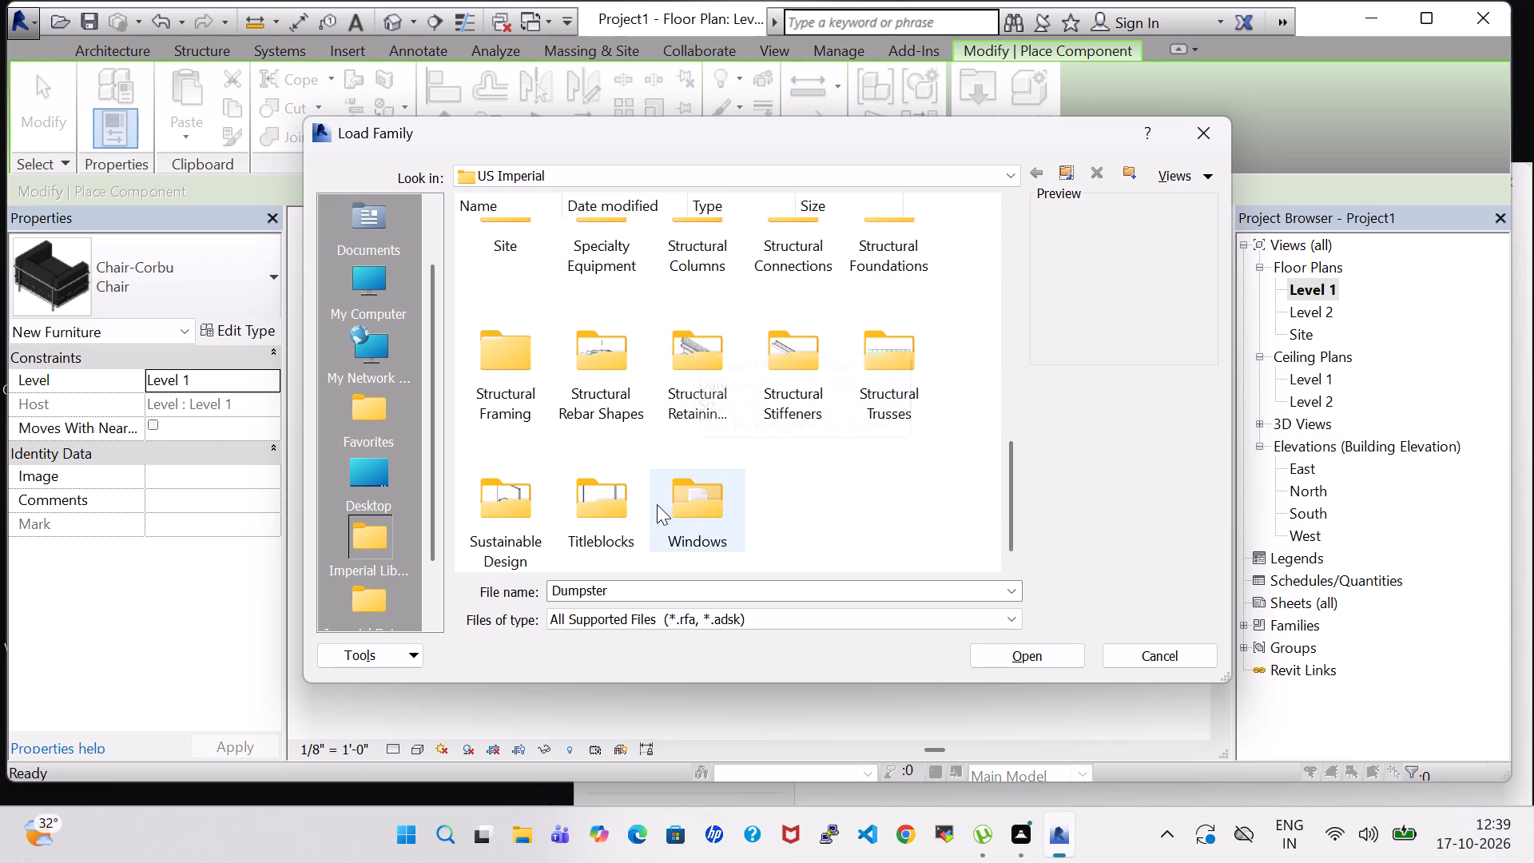
double_click(596, 494)
click(1030, 173)
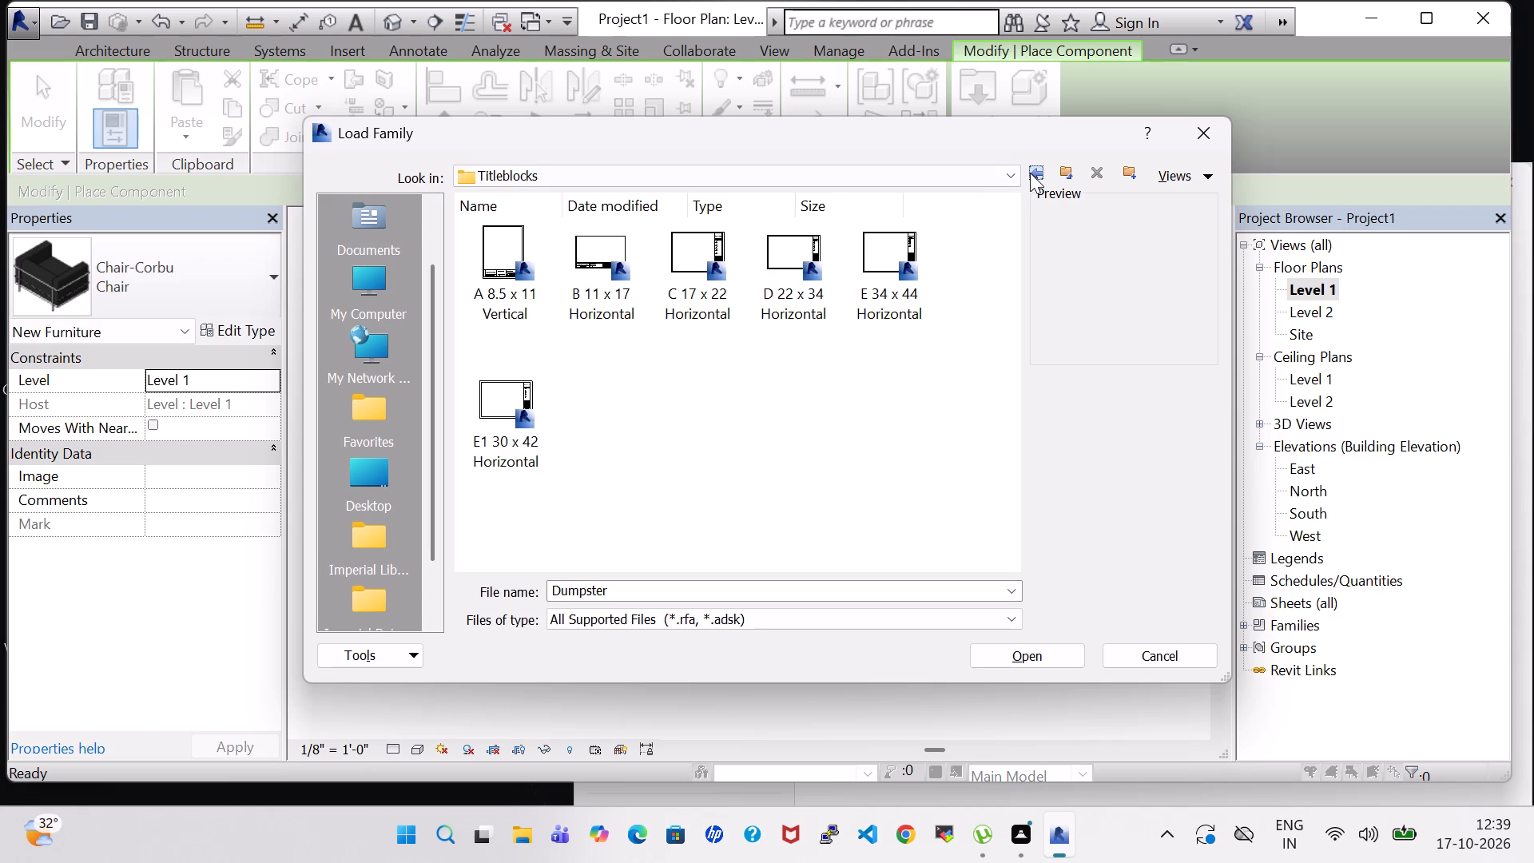
scroll(675, 539, down, 5)
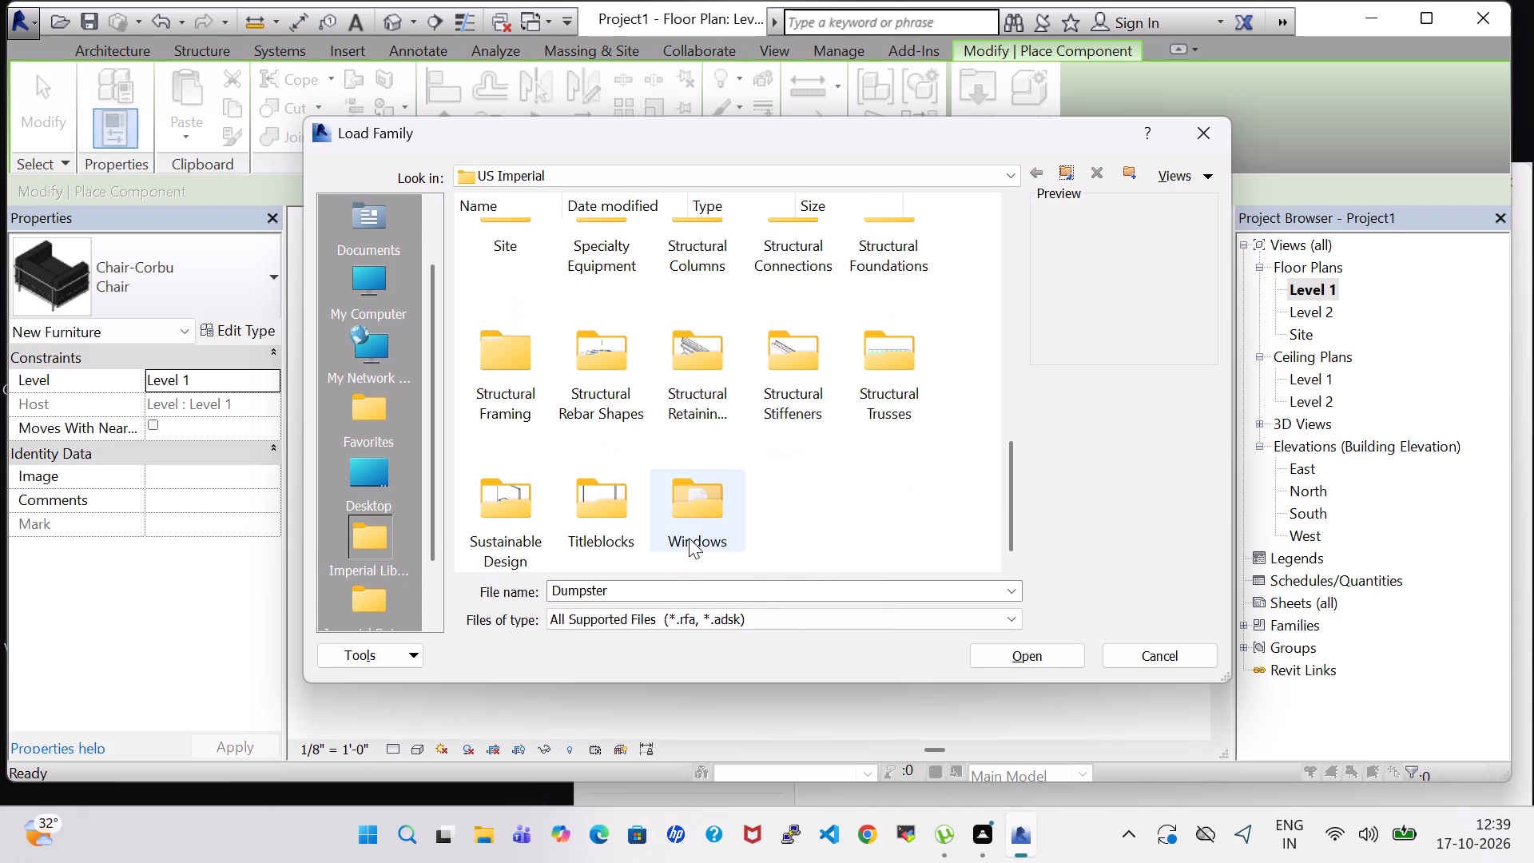
scroll(558, 392, up, 1)
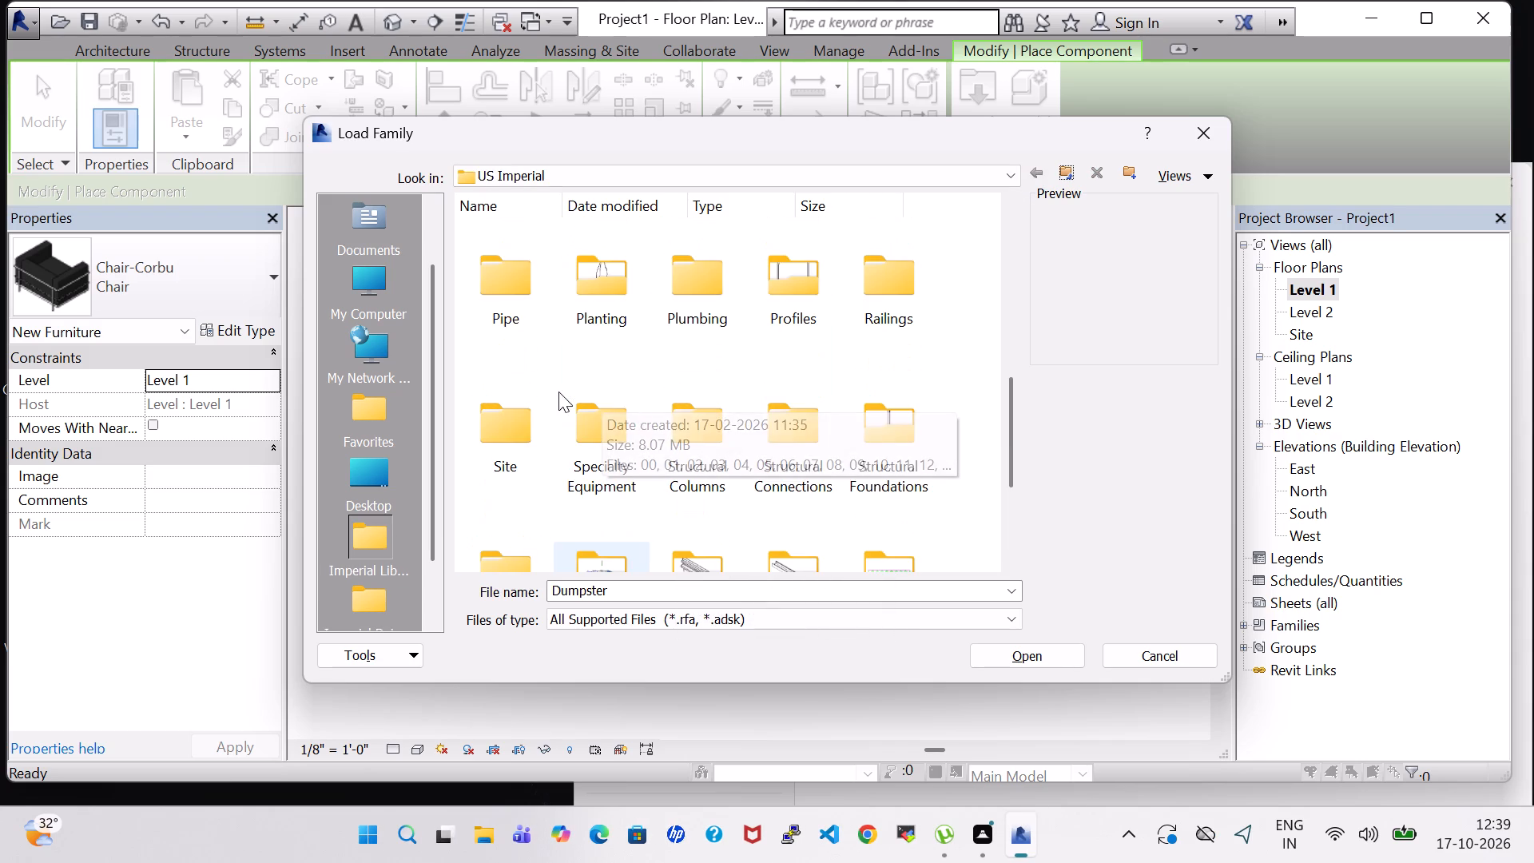
double_click(491, 420)
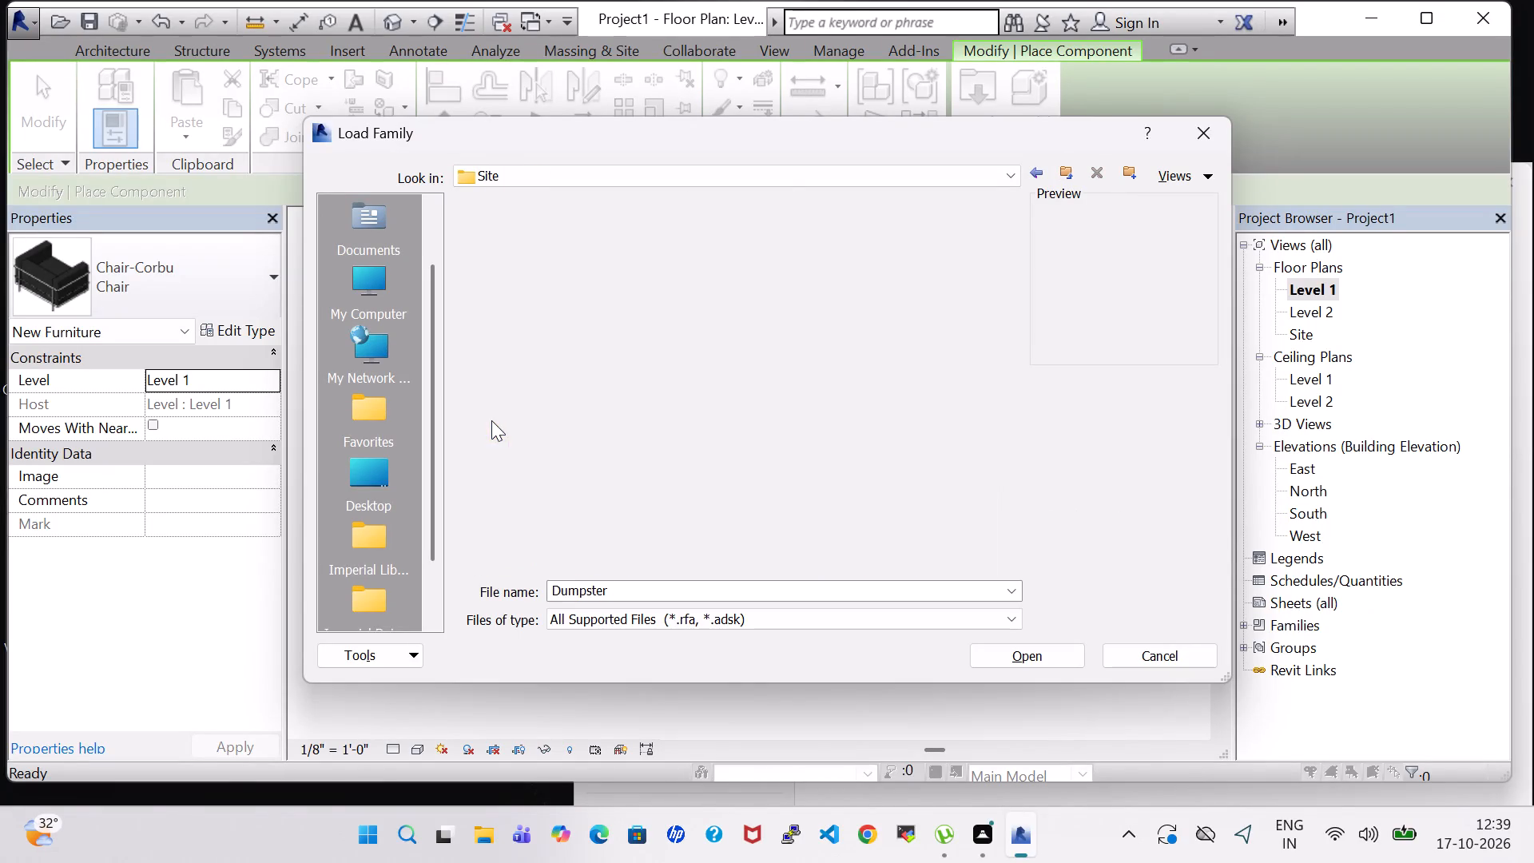
click(1035, 170)
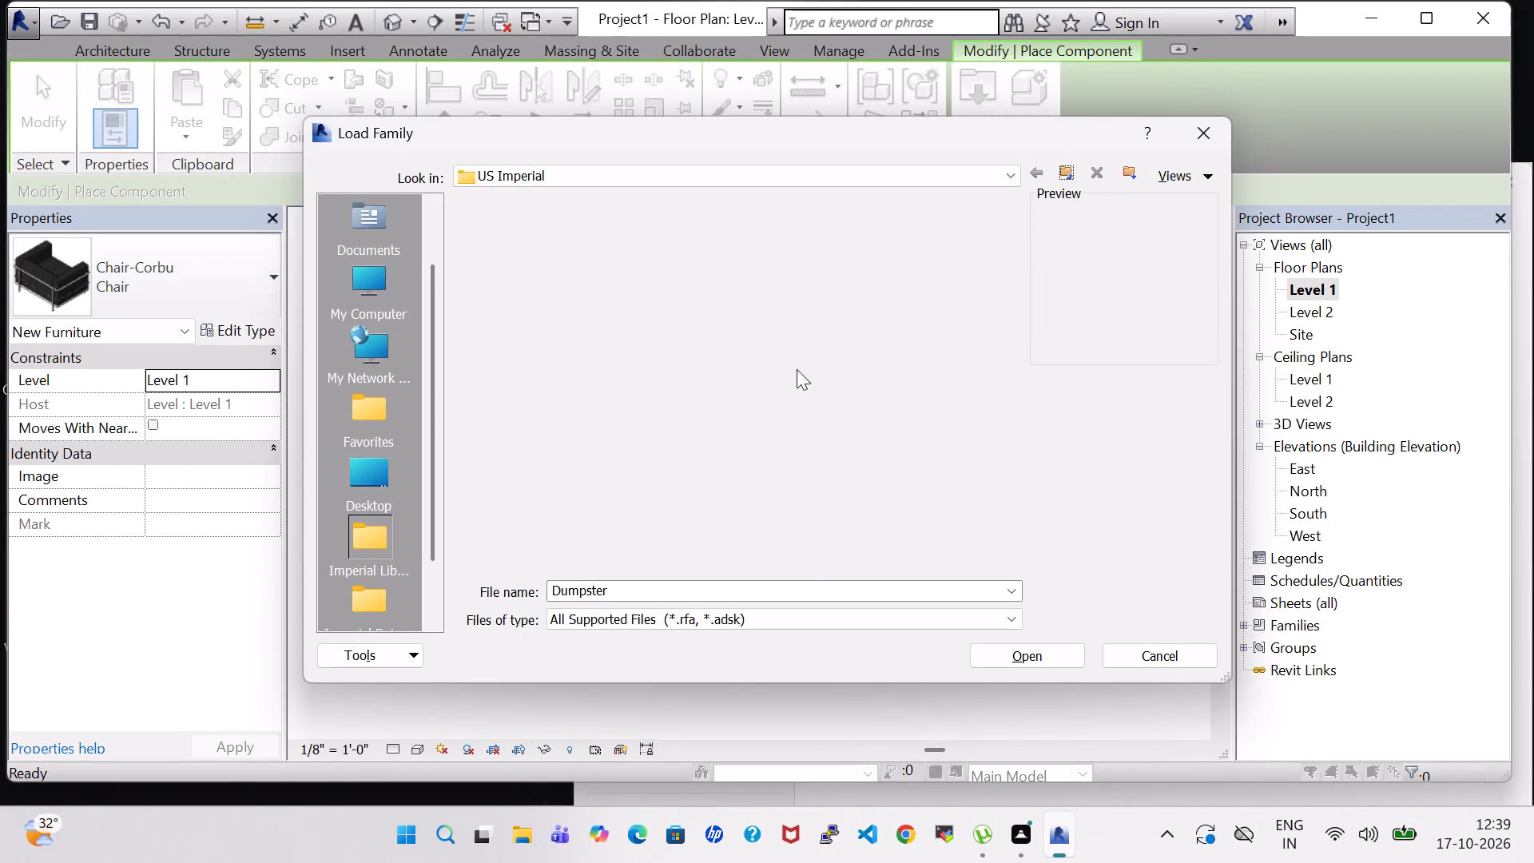
Load the Single Carrel family from Specialty Equipment's Classroom-Library folder and place one against the drawing room's bath-side wall, about 8'-11" from the door-side wall.
scroll(621, 482, down, 1)
scroll(614, 361, down, 4)
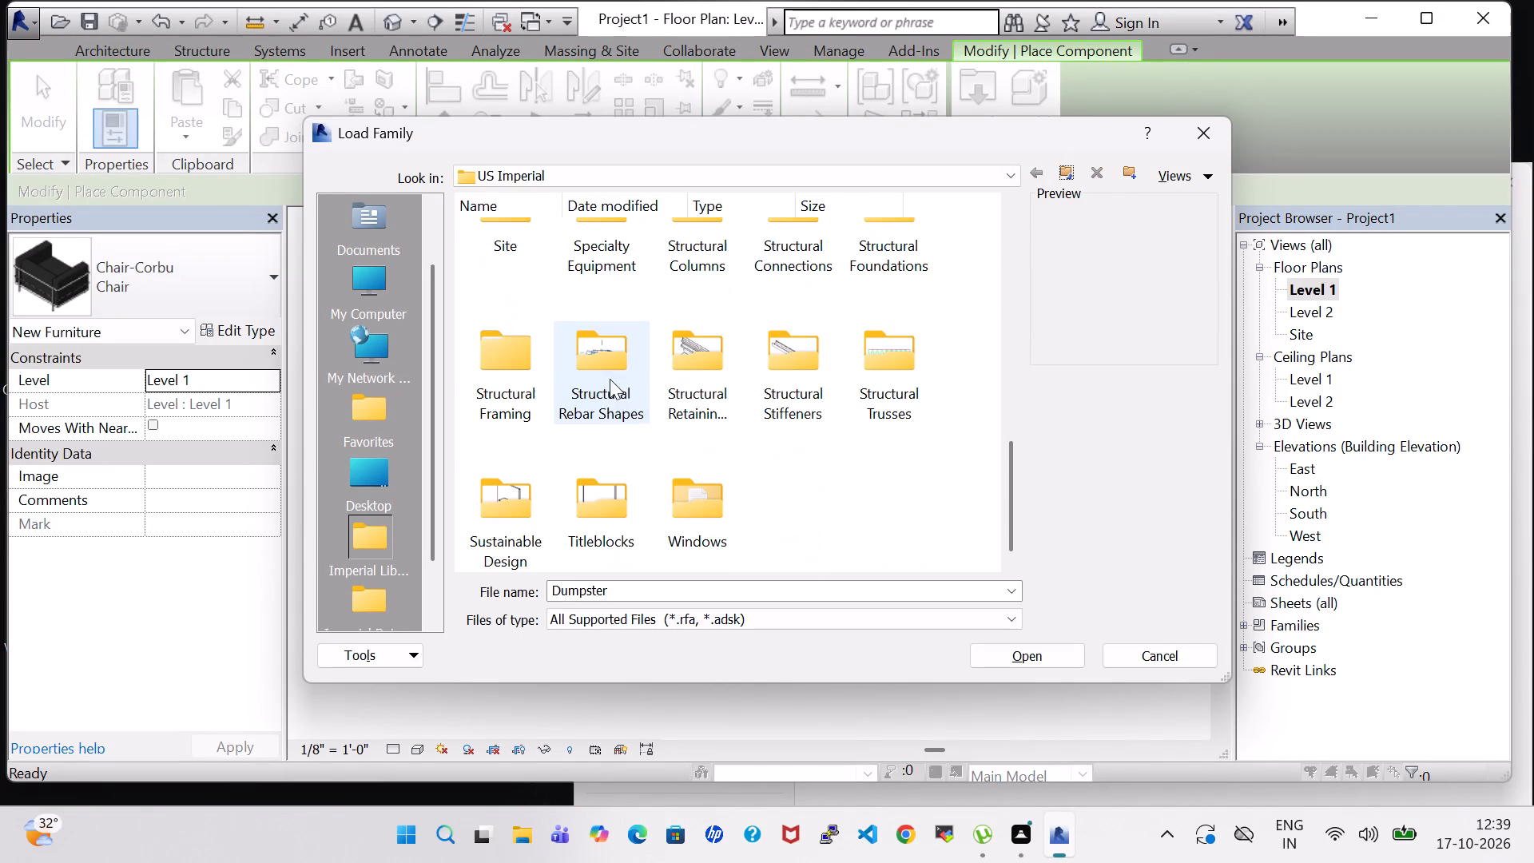
double_click(607, 253)
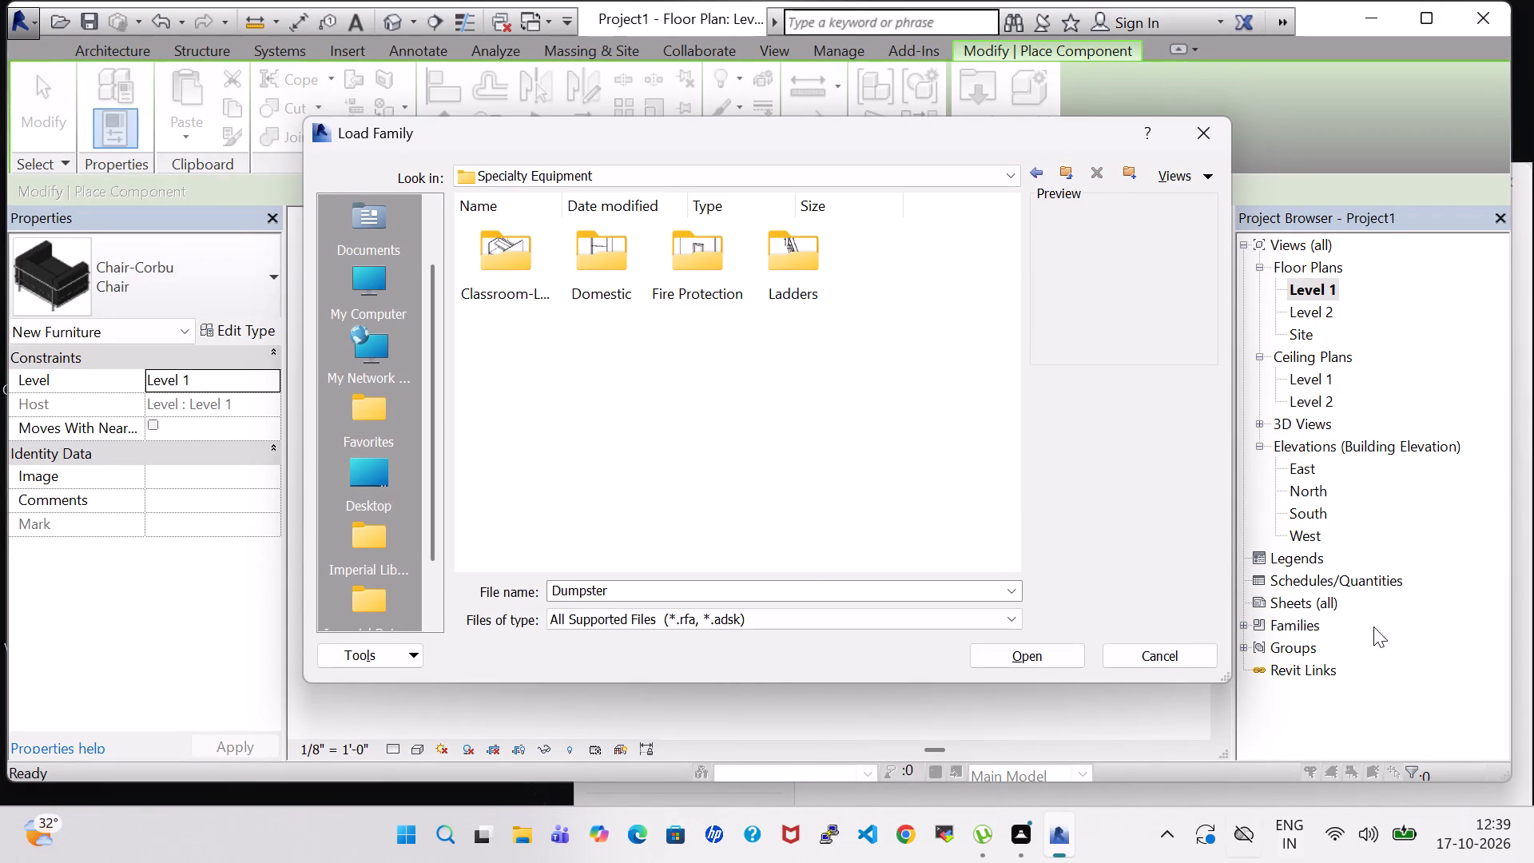
double_click(523, 245)
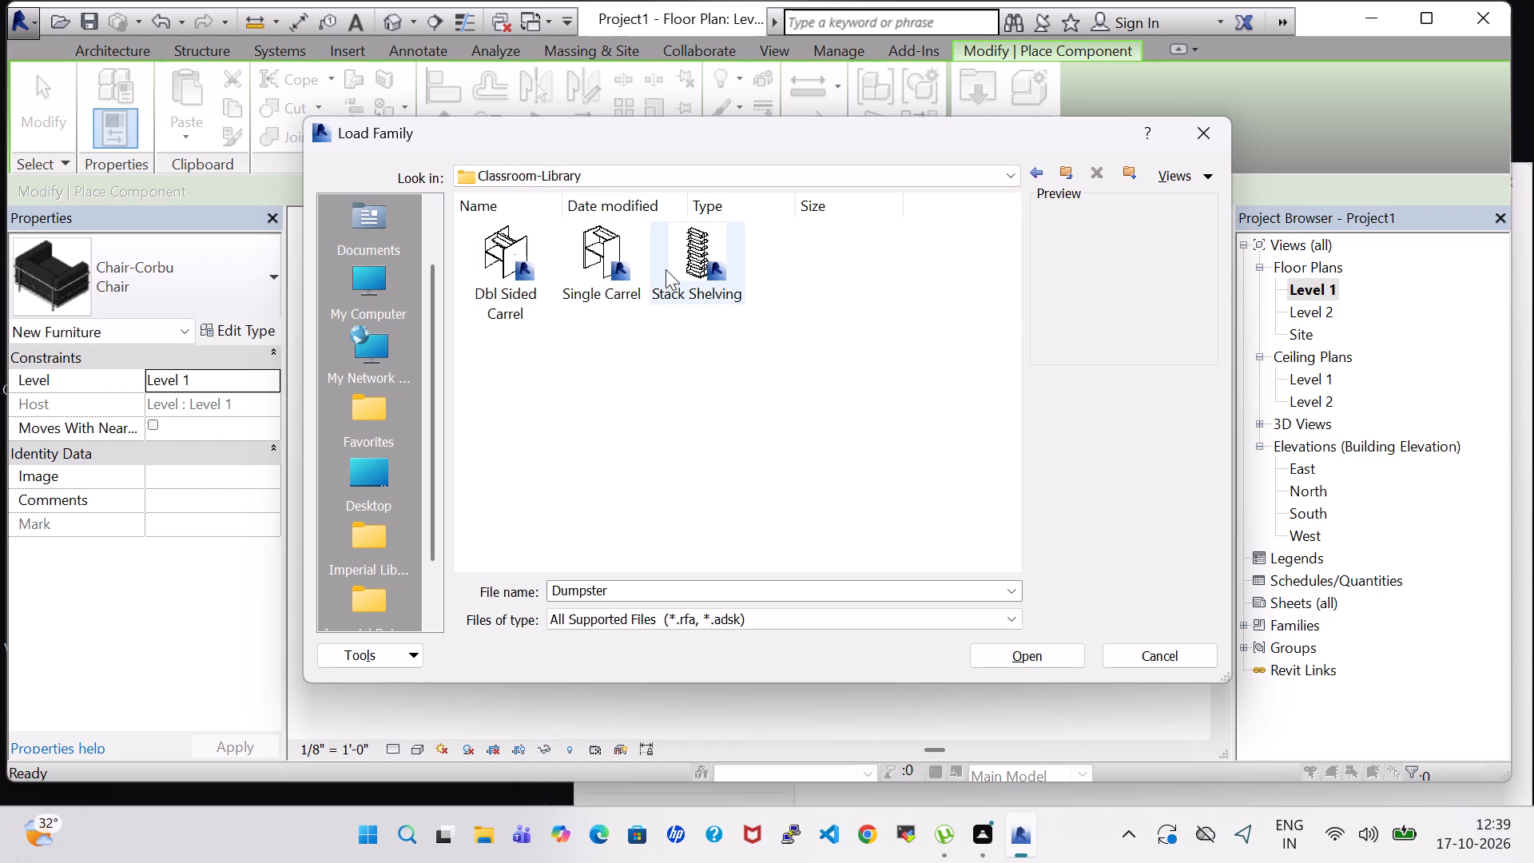
click(602, 276)
click(1027, 658)
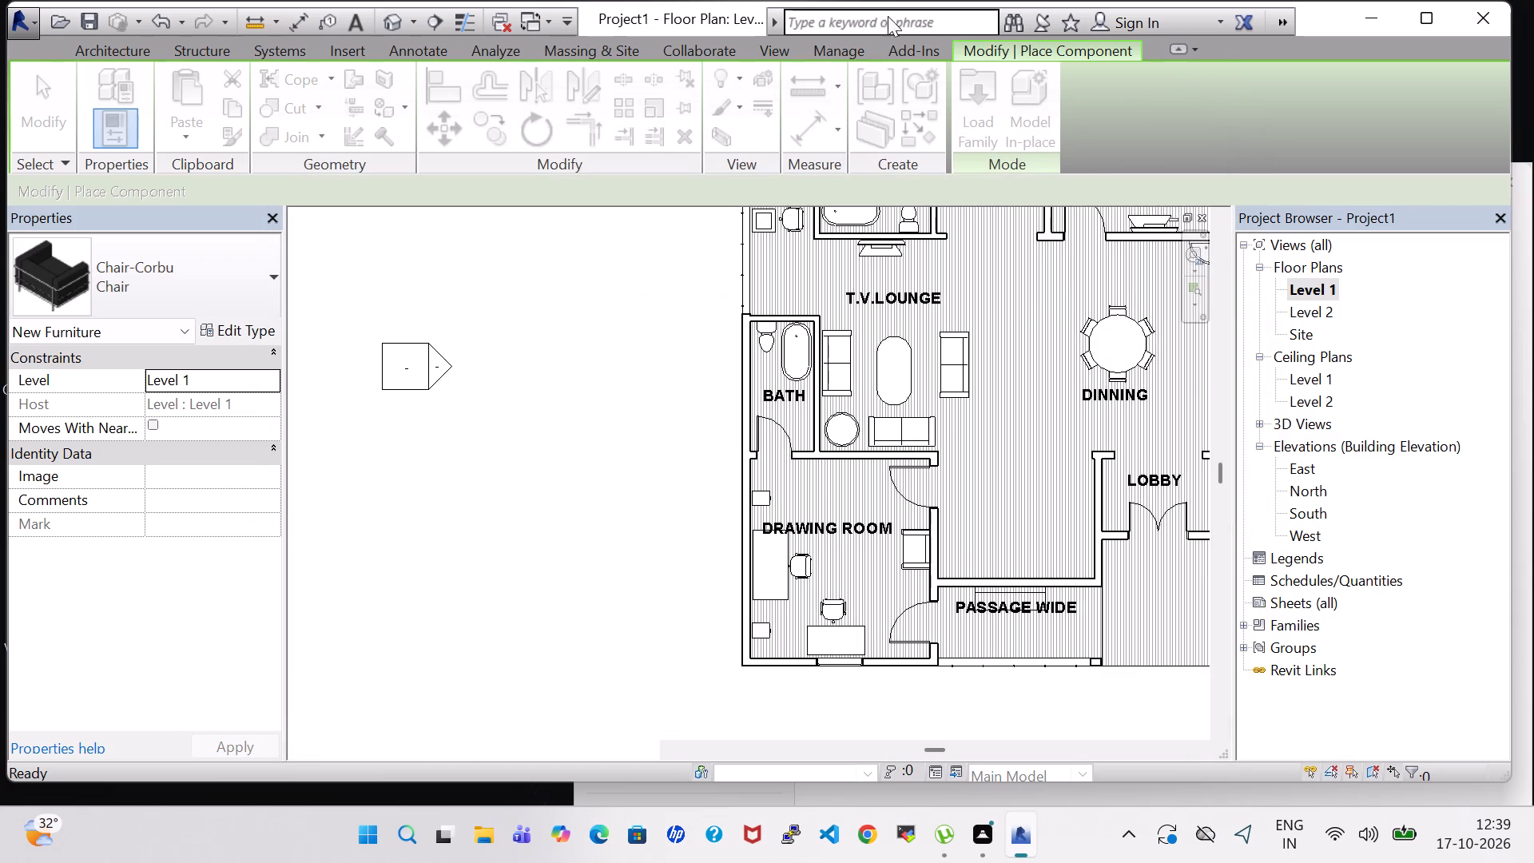
scroll(1033, 403, up, 5)
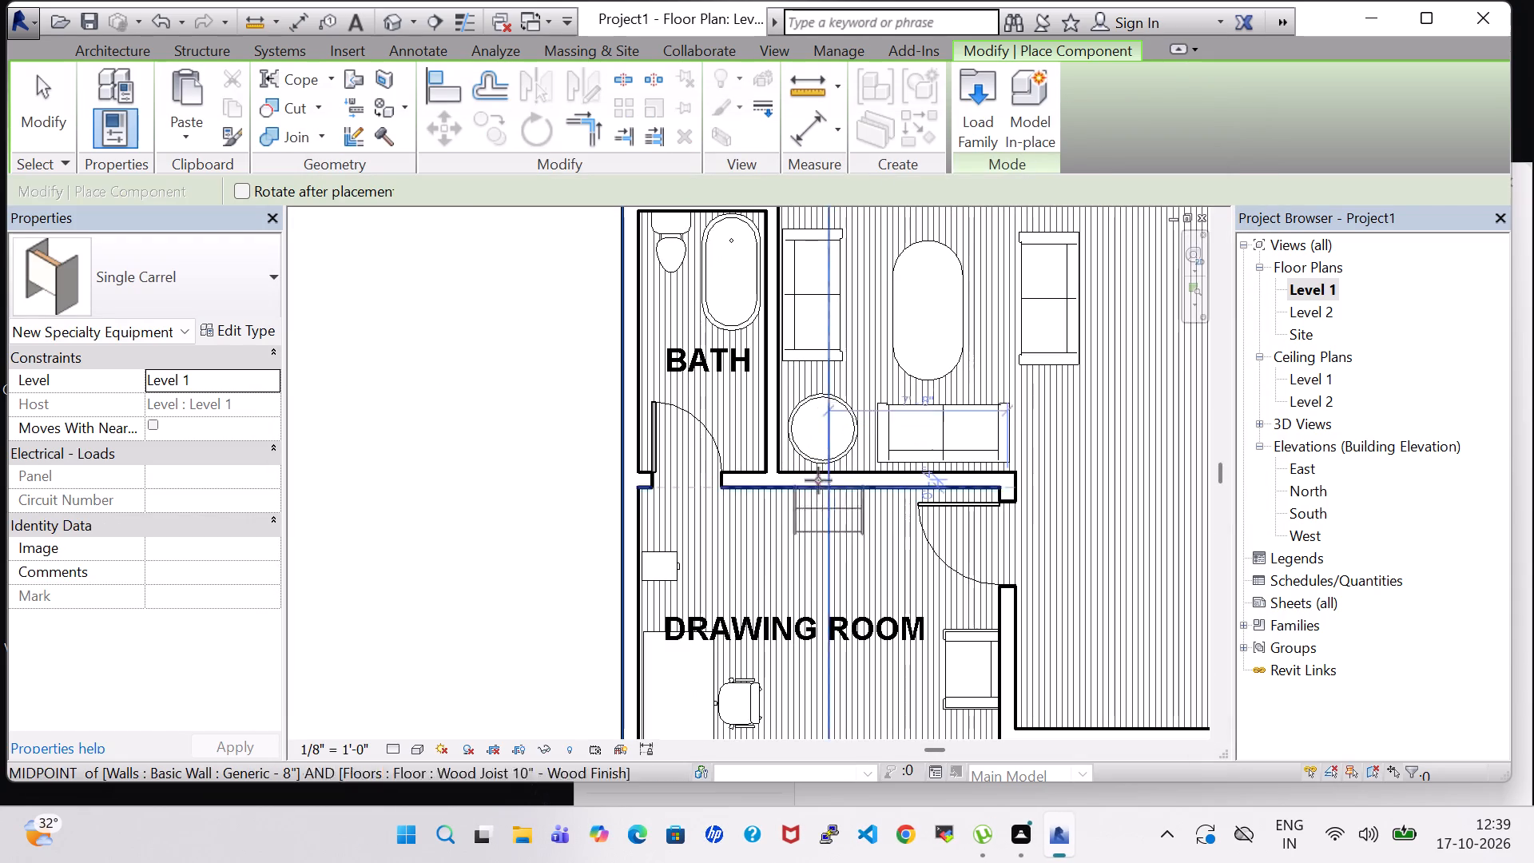
click(802, 488)
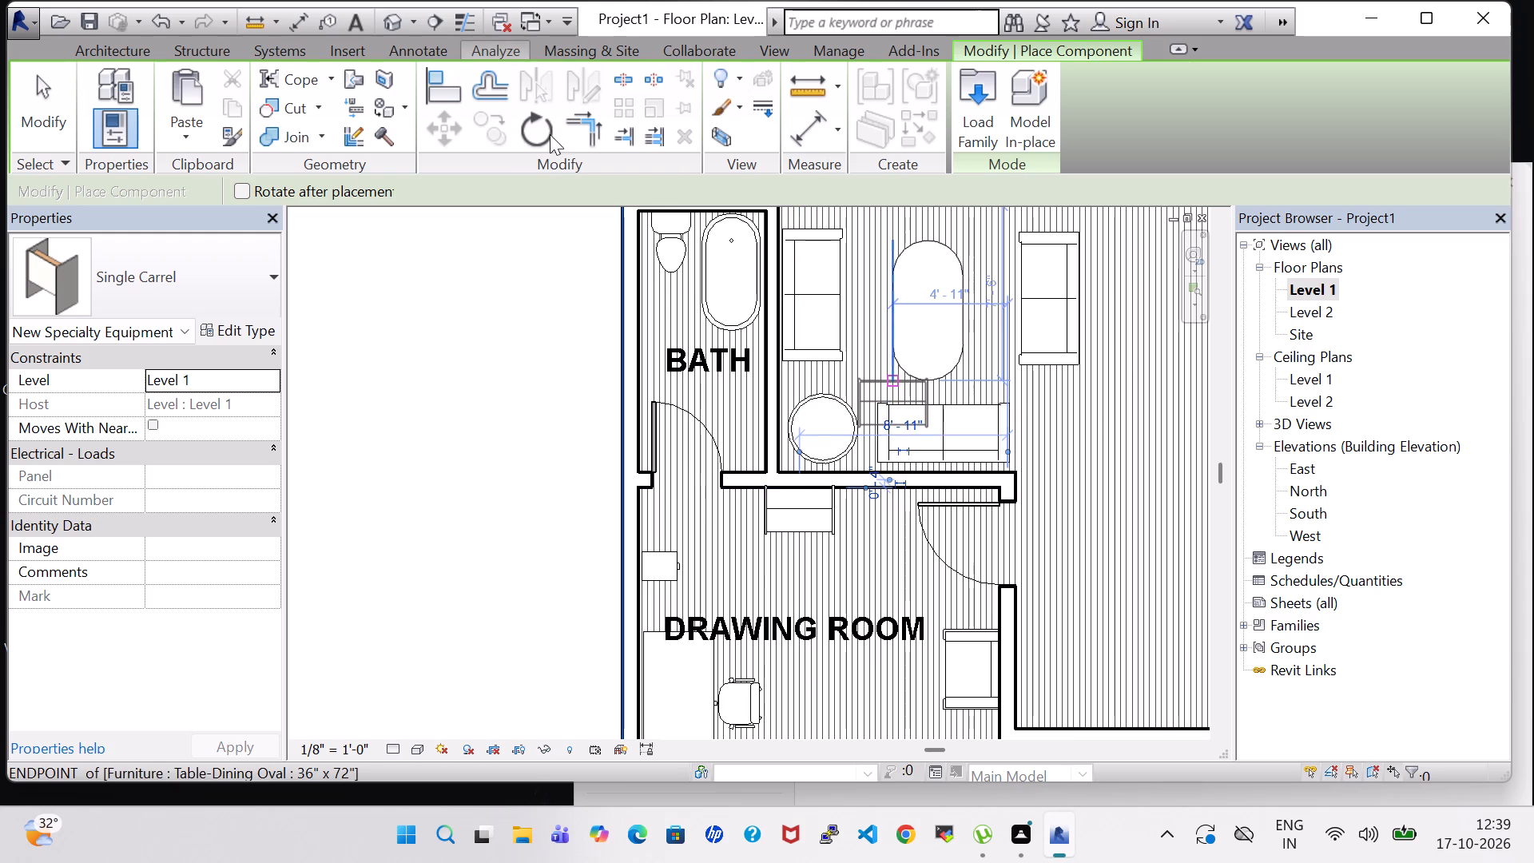
key(Escape)
key(Escape)
Nudge the single carrel to about 8'-8" from the drawing room's door-side wall and slightly clear of the wall behind it.
click(789, 499)
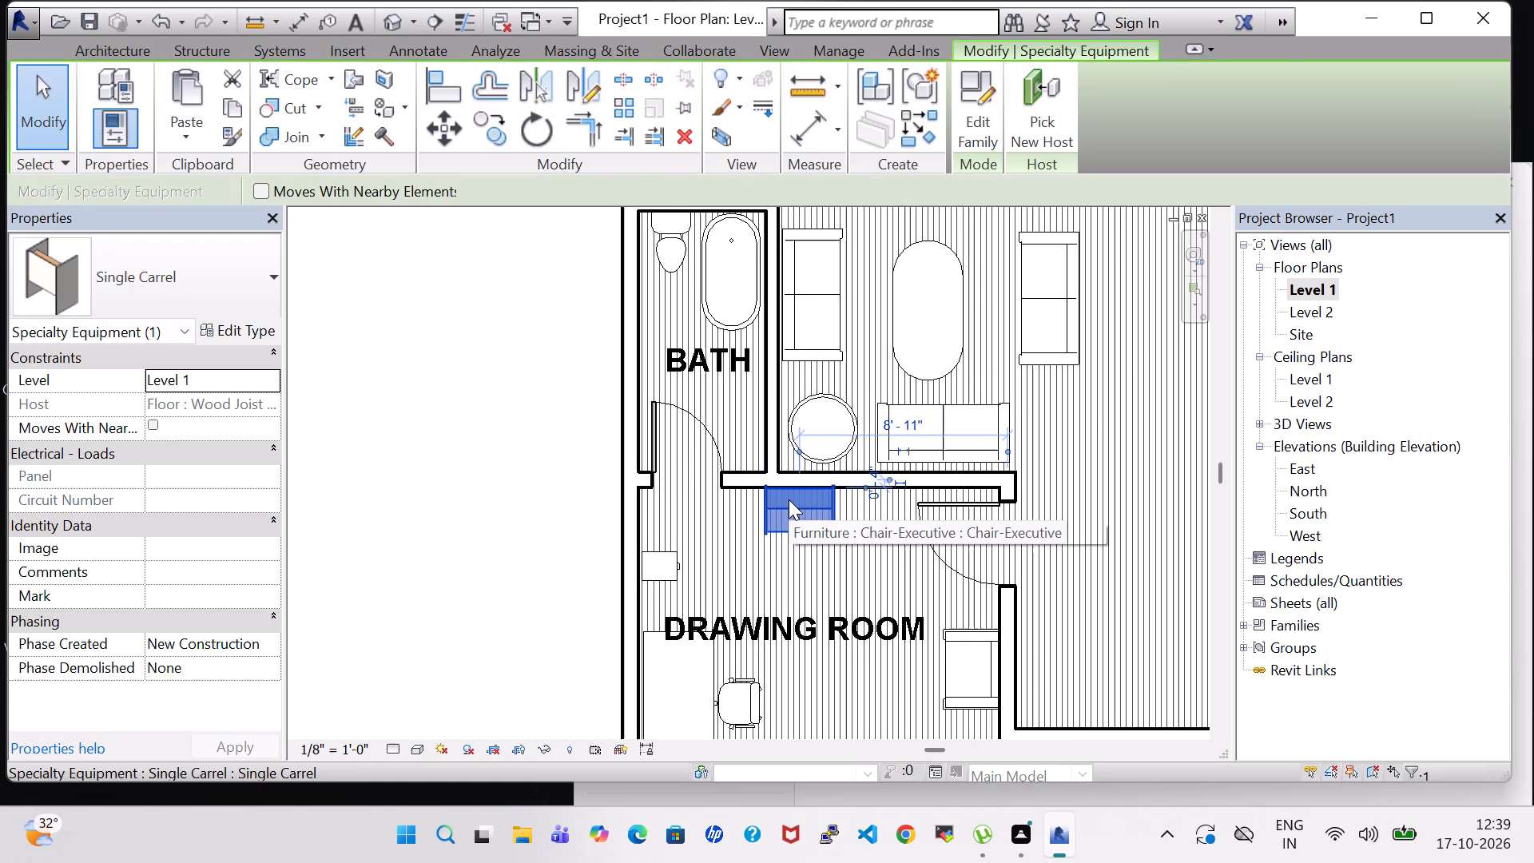
key(Down)
key(Right)
key(Up)
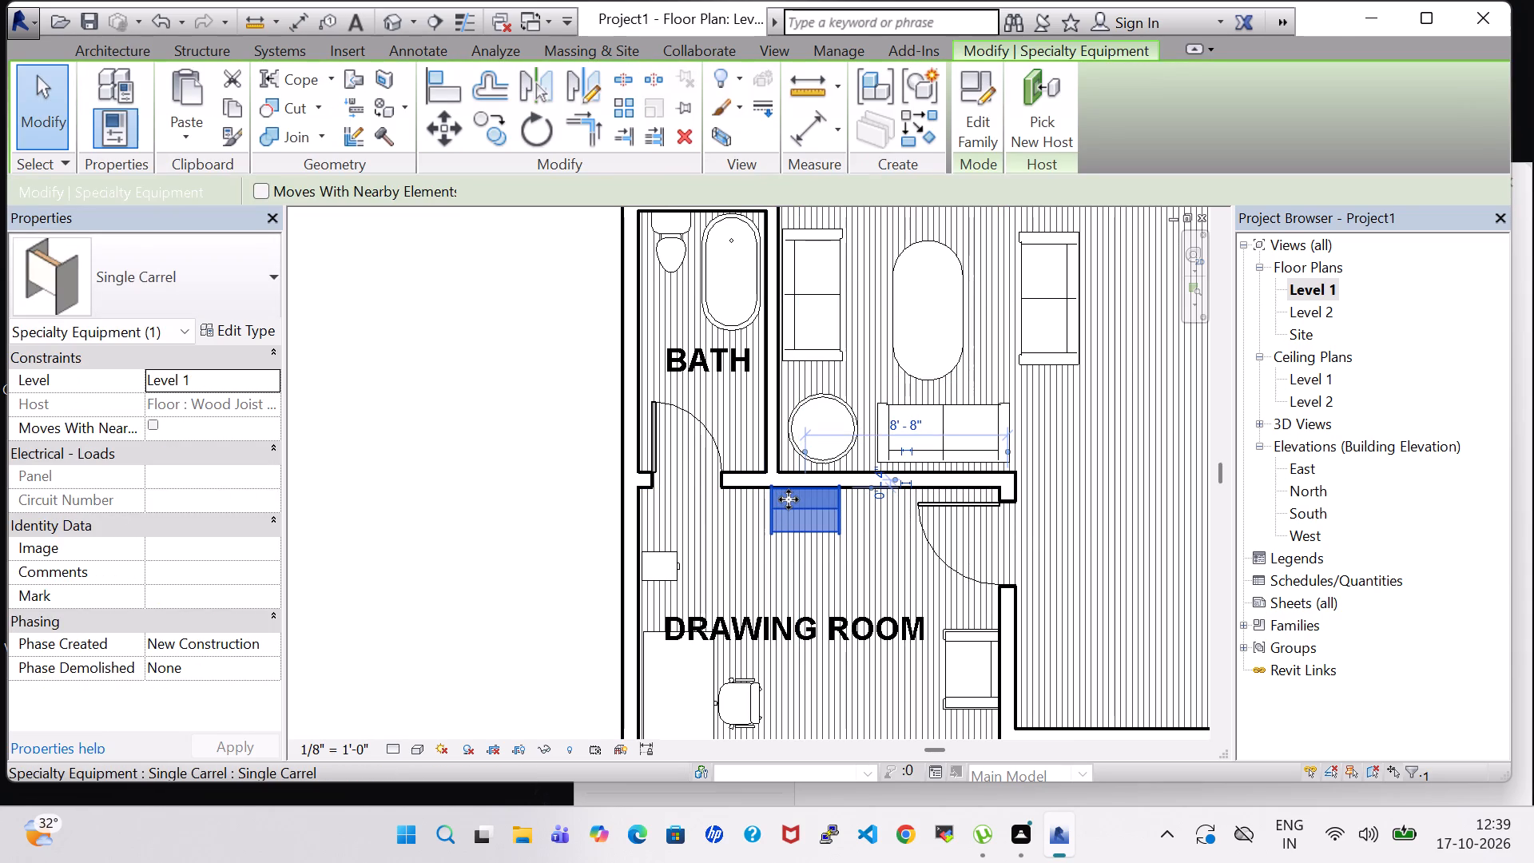
key(Down)
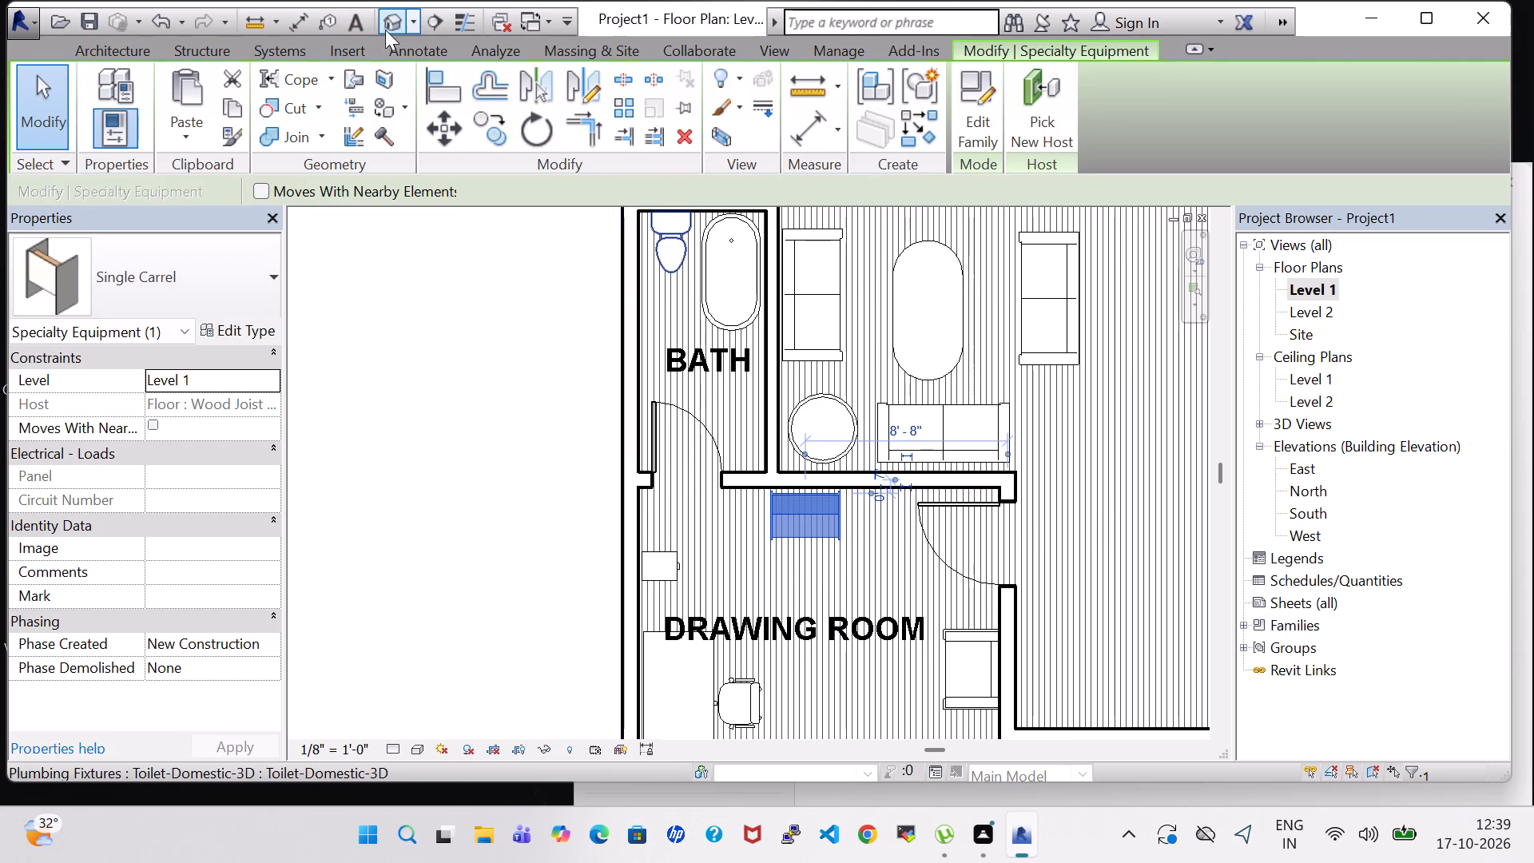
Open the 3D view and examine the carrel's position in the drawing room from several sides.
click(385, 26)
shift+middle_drag(803, 451, 801, 451)
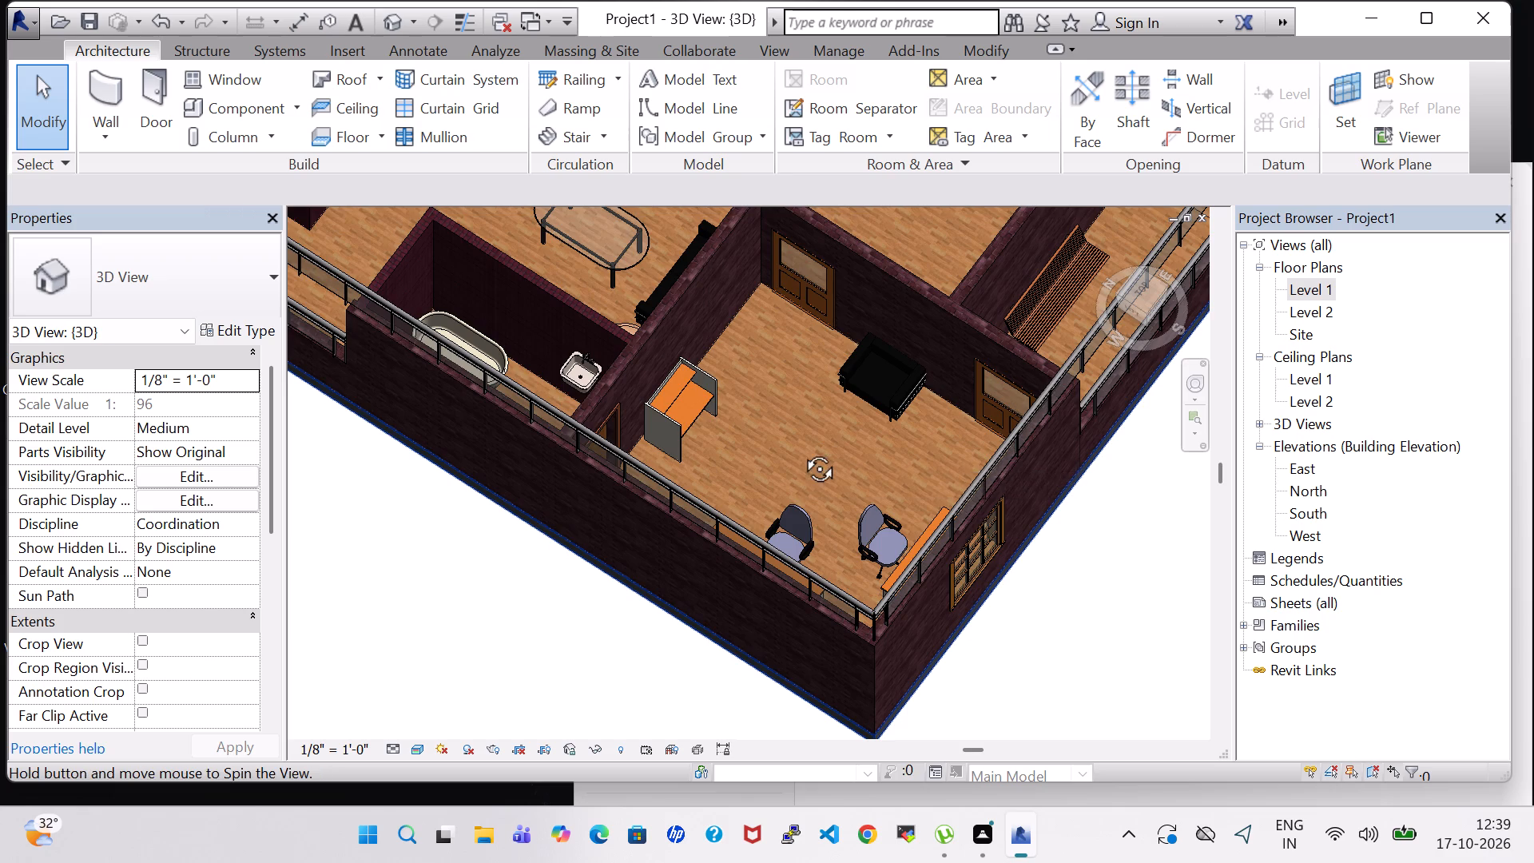
shift+middle_drag(801, 451, 766, 300)
middle_drag(782, 389, 633, 468)
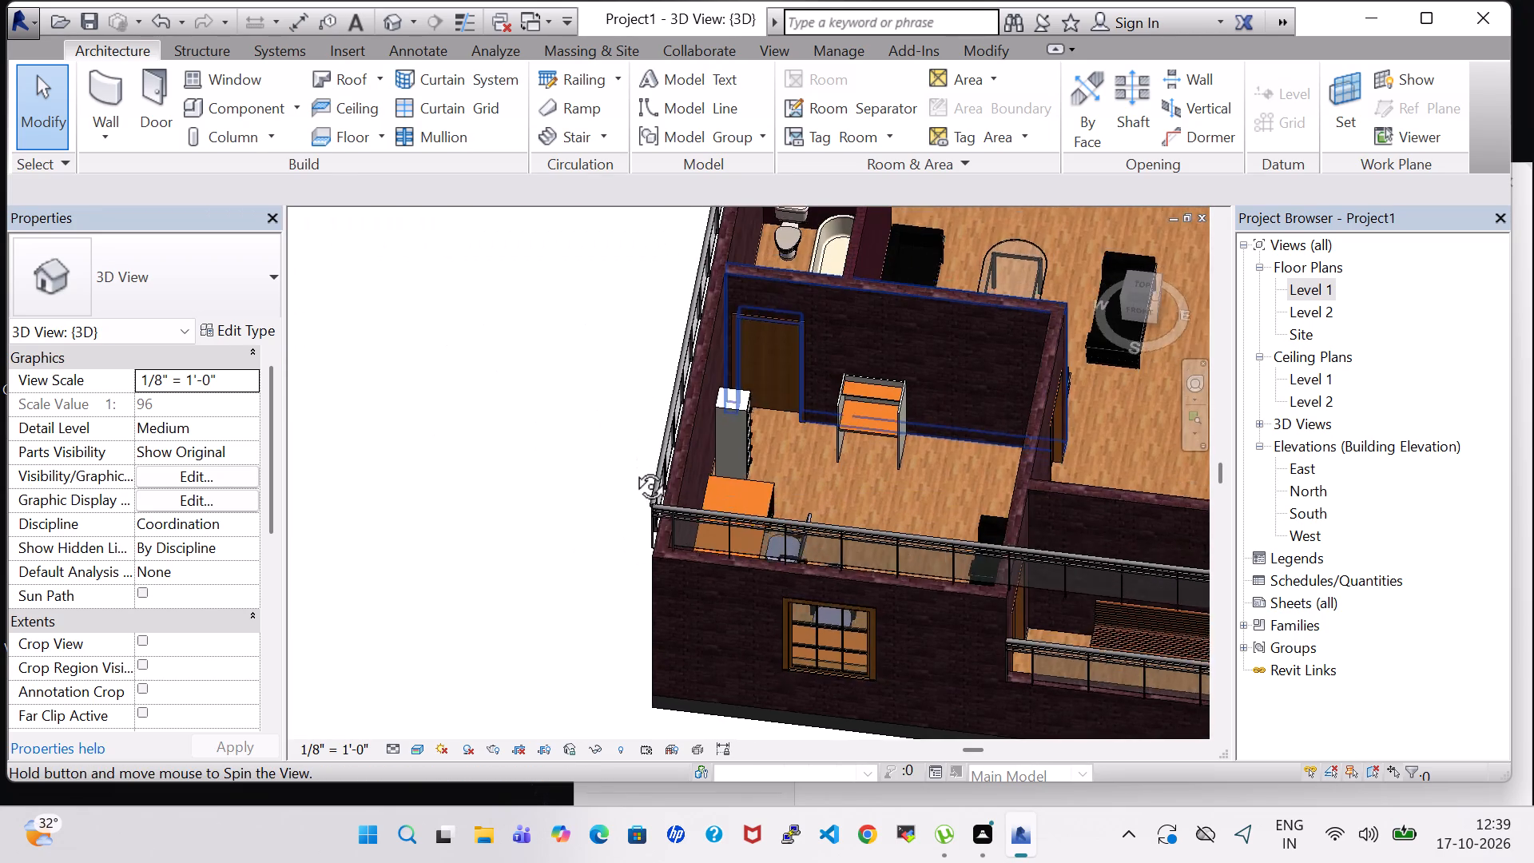
middle_drag(633, 468, 648, 422)
click(486, 448)
shift+middle_drag(504, 447, 516, 451)
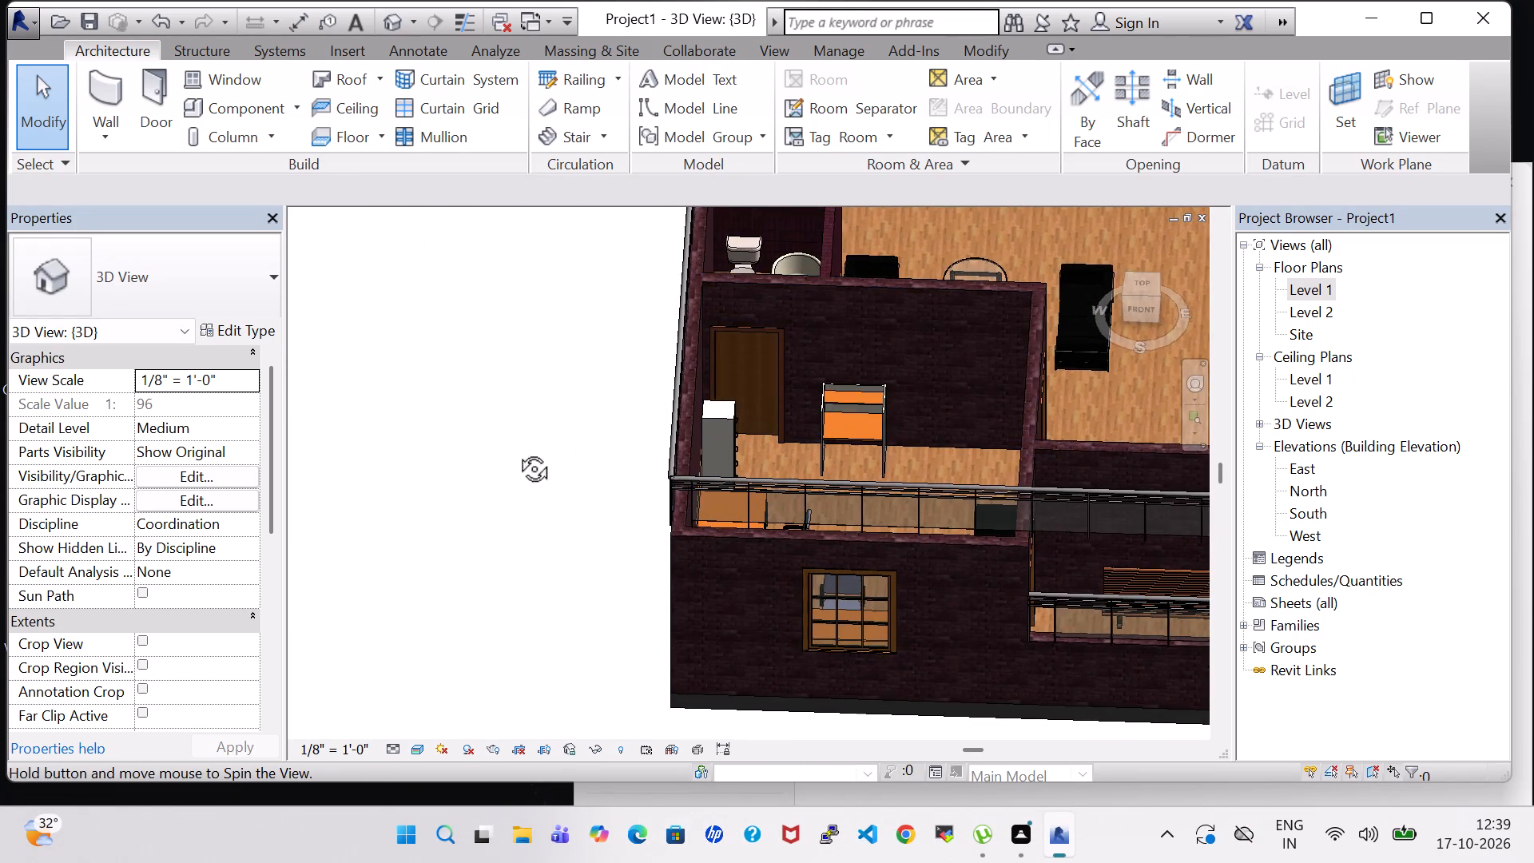
shift+middle_drag(516, 451, 607, 673)
shift+middle_drag(833, 507, 862, 351)
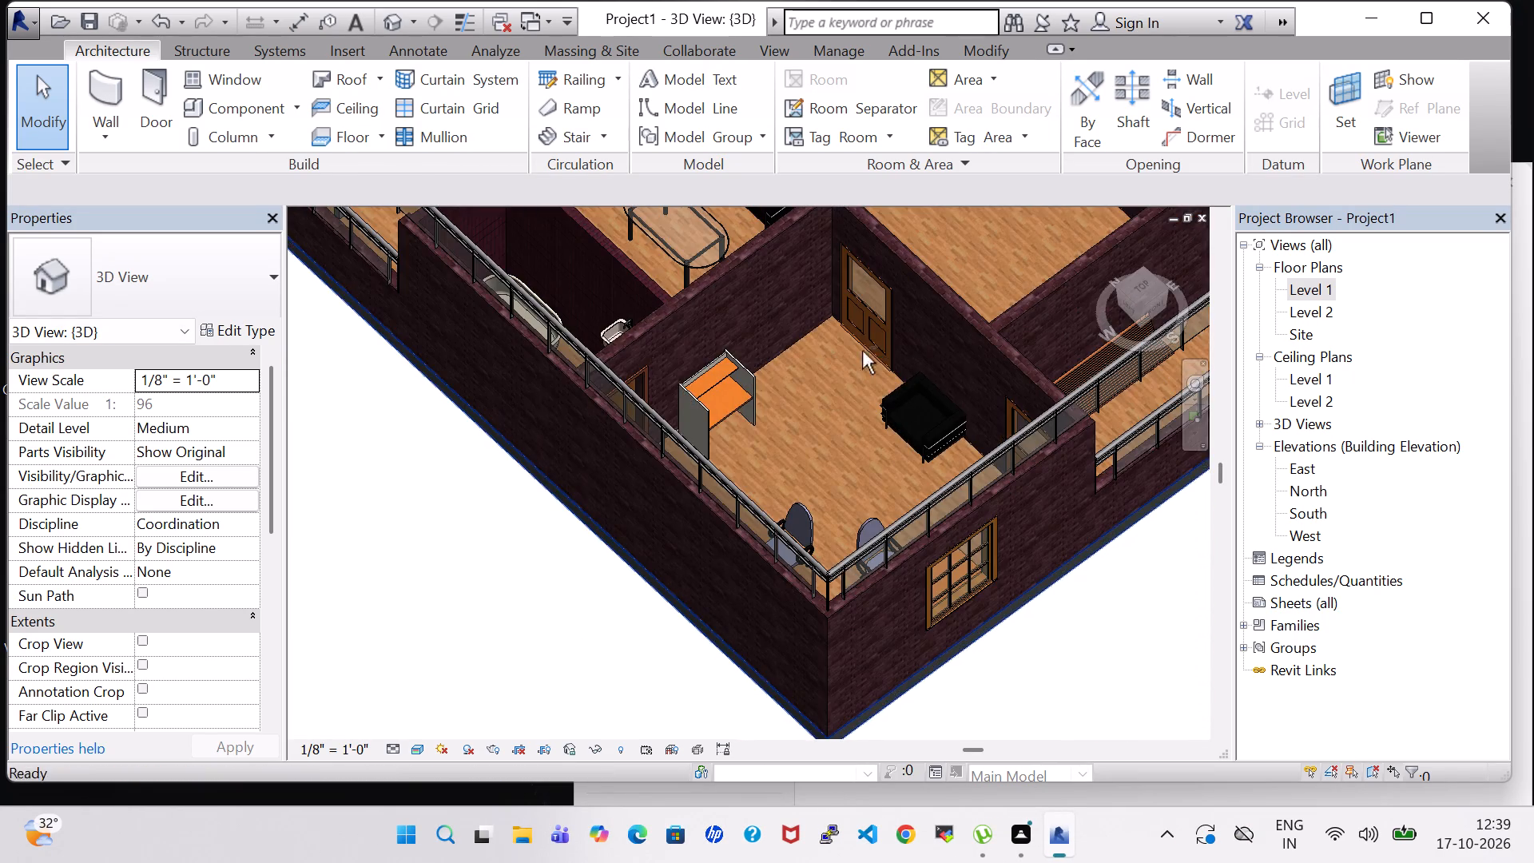
middle_drag(862, 362, 944, 474)
Return to the Level 1 floor plan and review the rooms' furniture layout, from the drawing room up to the bedrooms.
double_click(1320, 288)
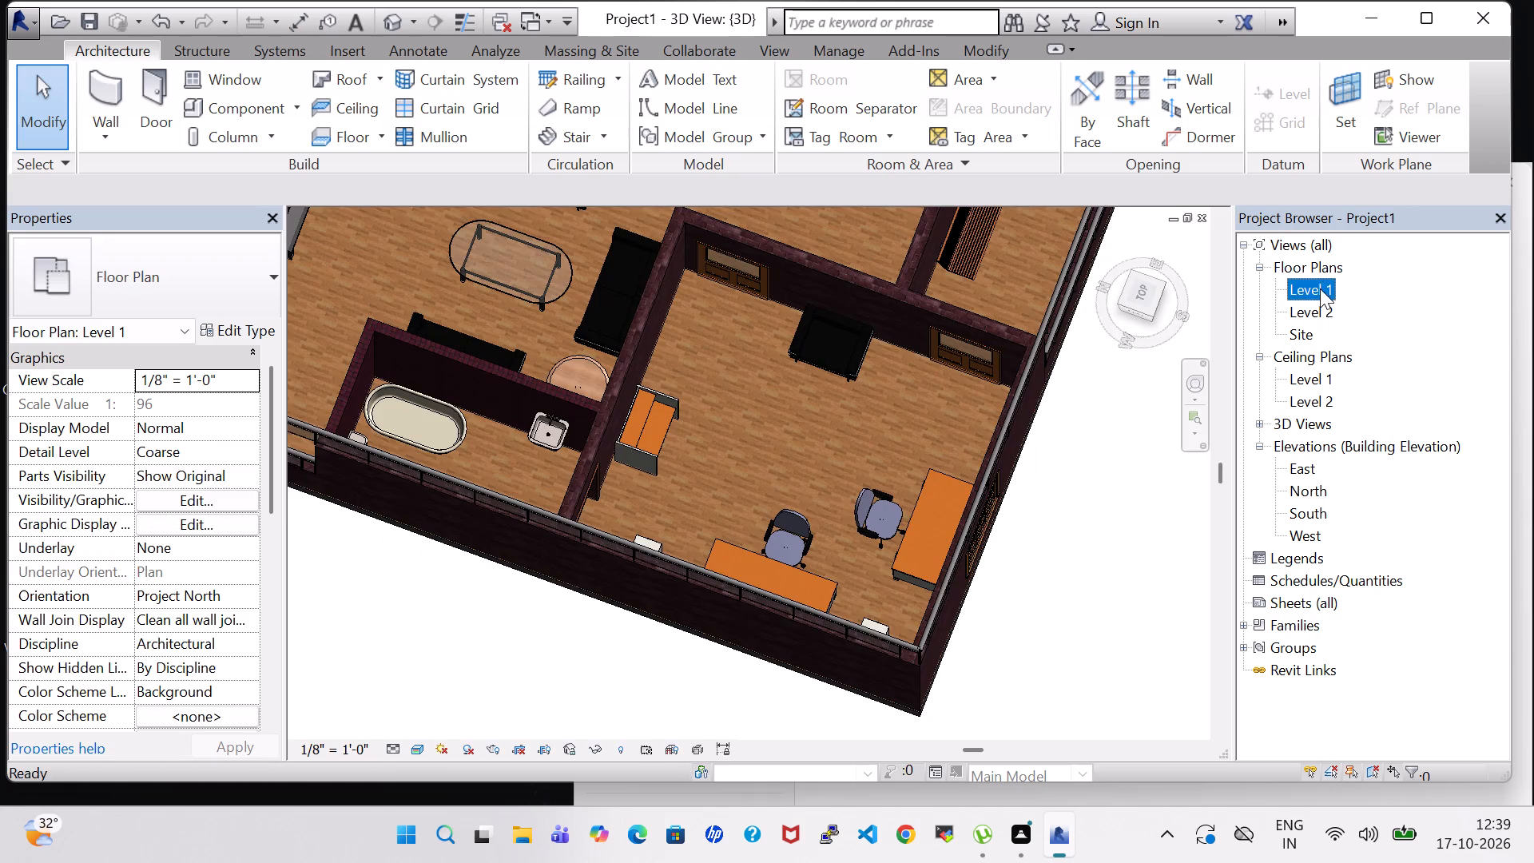
scroll(846, 451, down, 4)
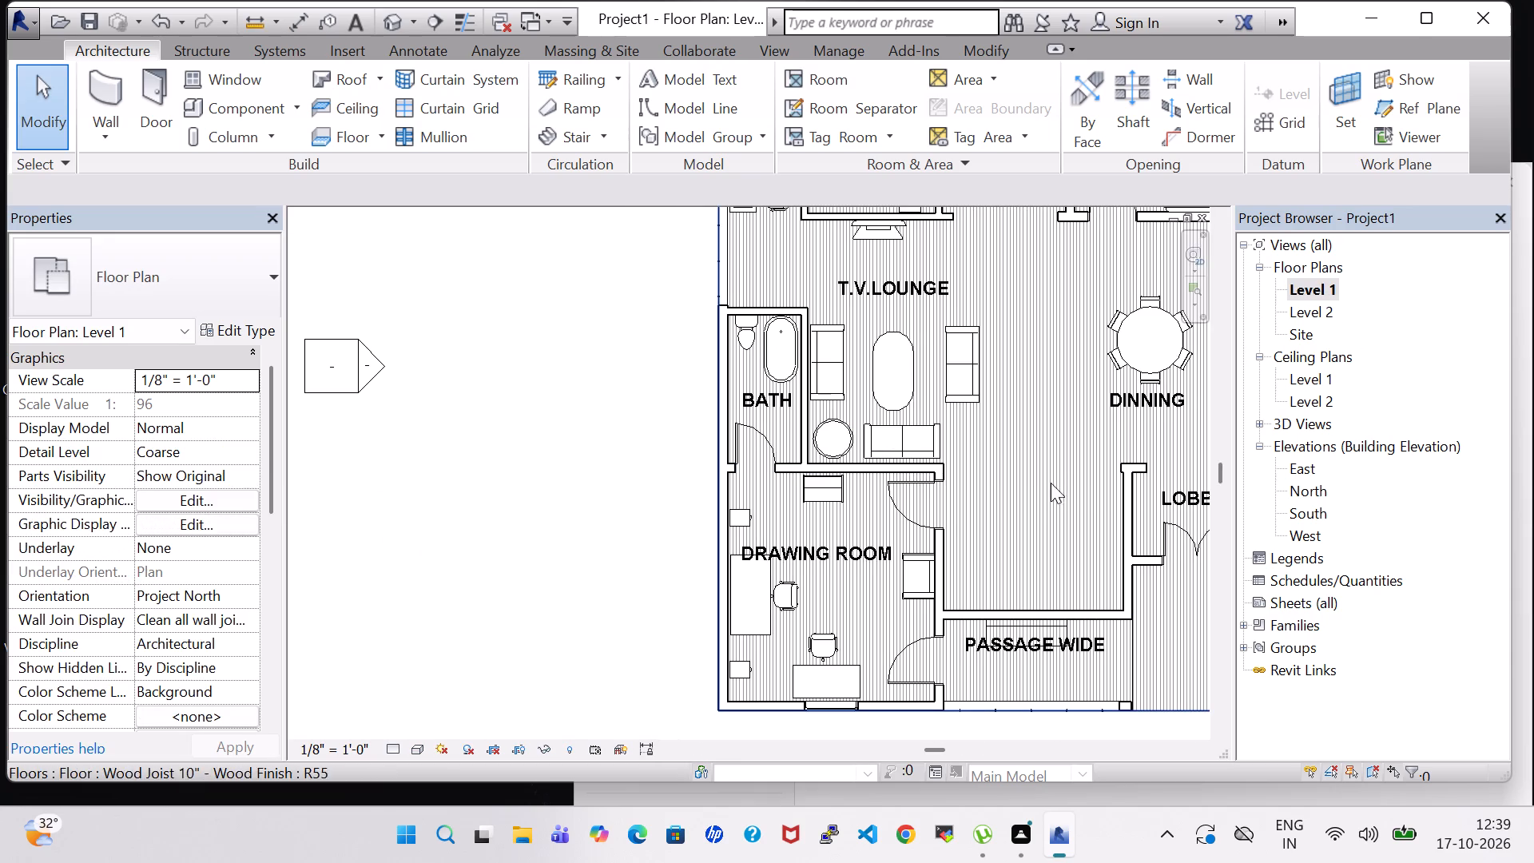
middle_drag(1036, 487, 866, 499)
scroll(864, 493, down, 1)
middle_drag(864, 495, 823, 507)
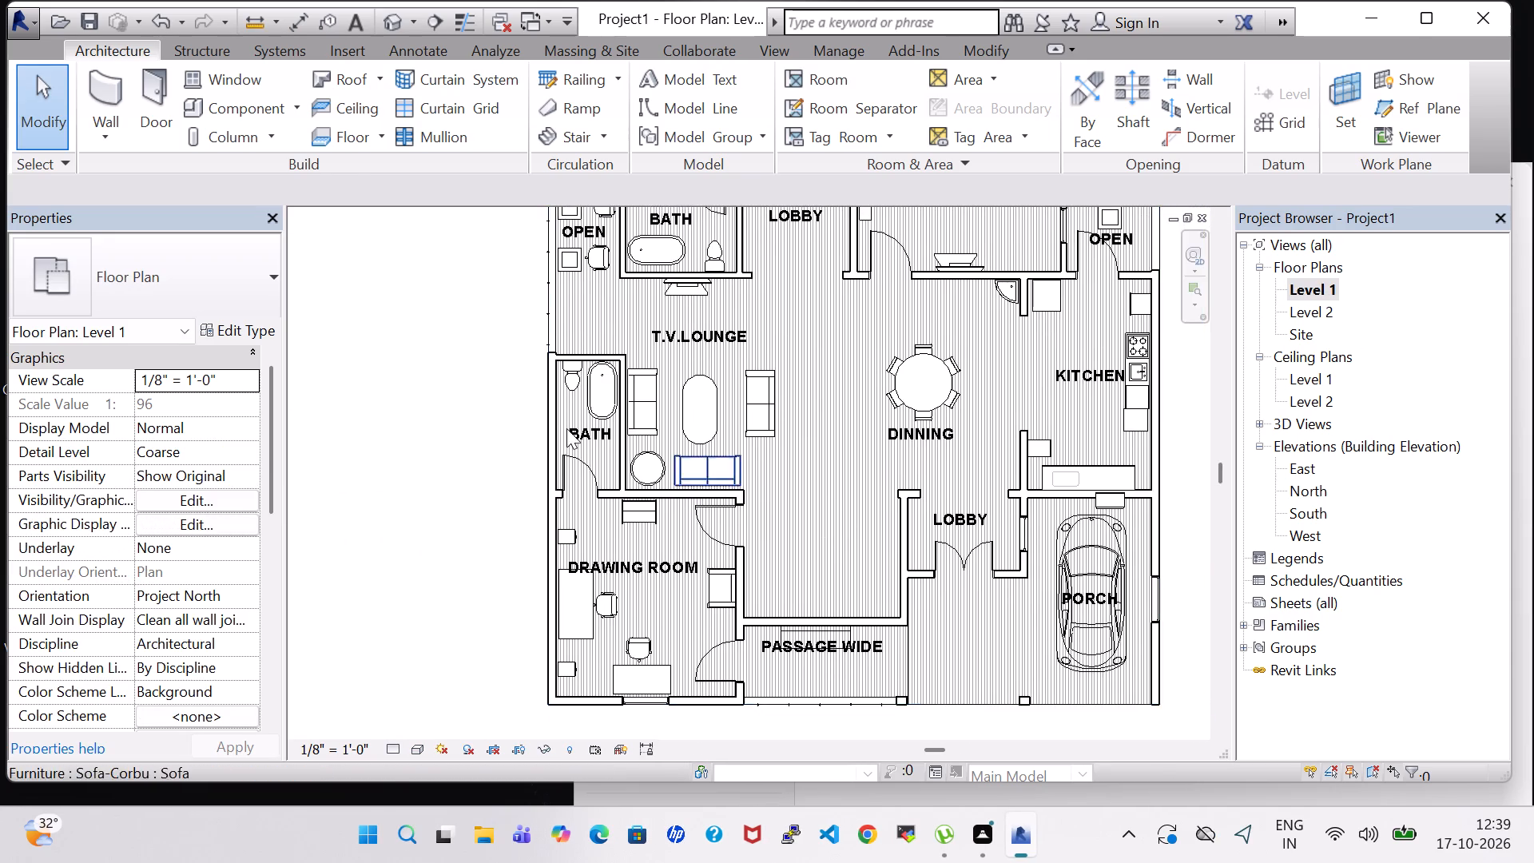
scroll(556, 400, up, 4)
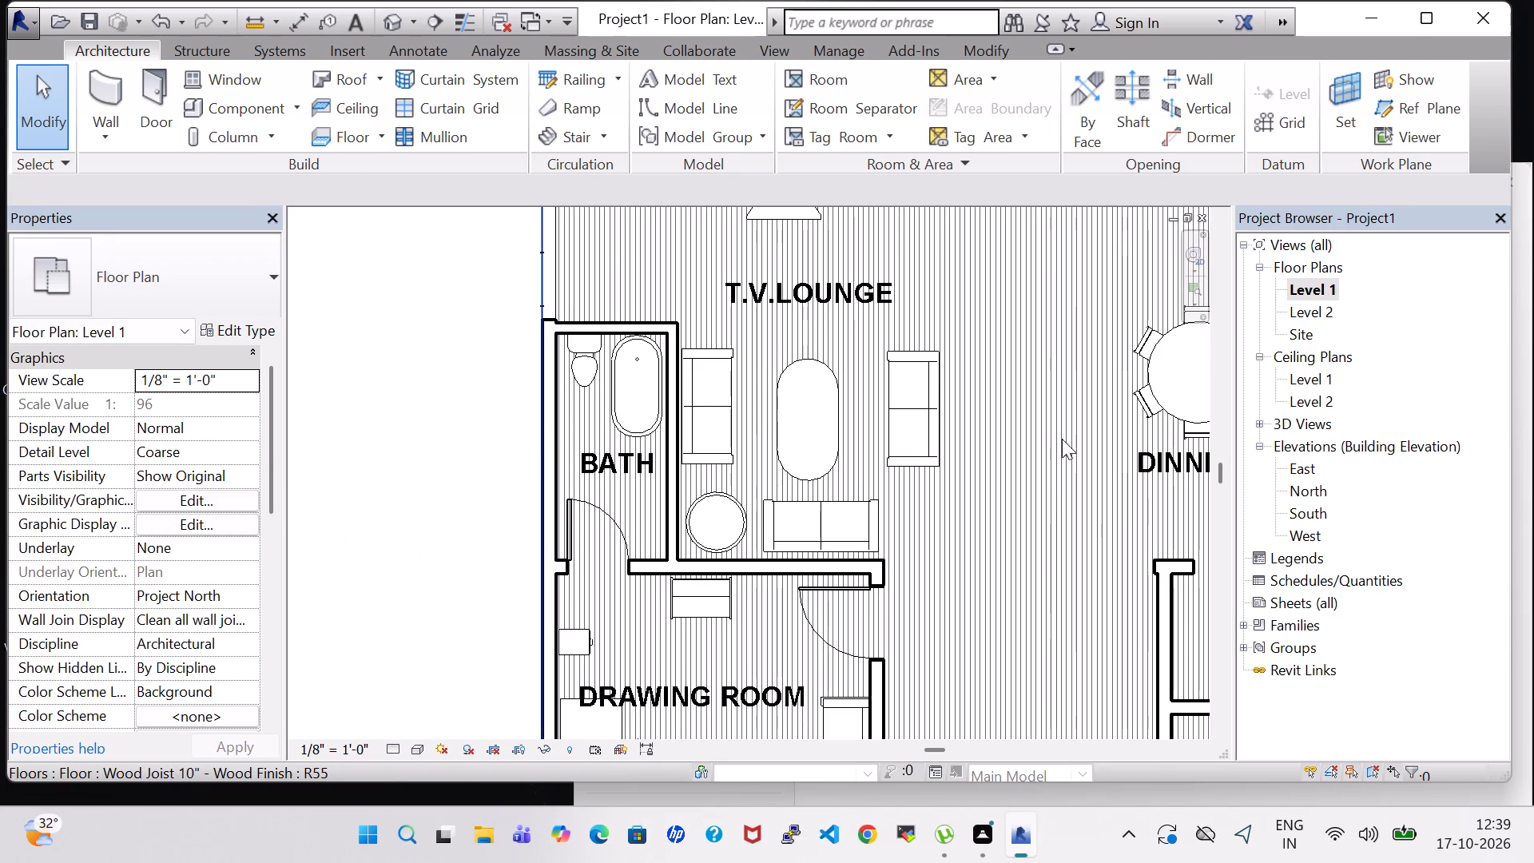
shift+middle_drag(1036, 585, 1019, 585)
shift+scroll(1019, 585, down, 2)
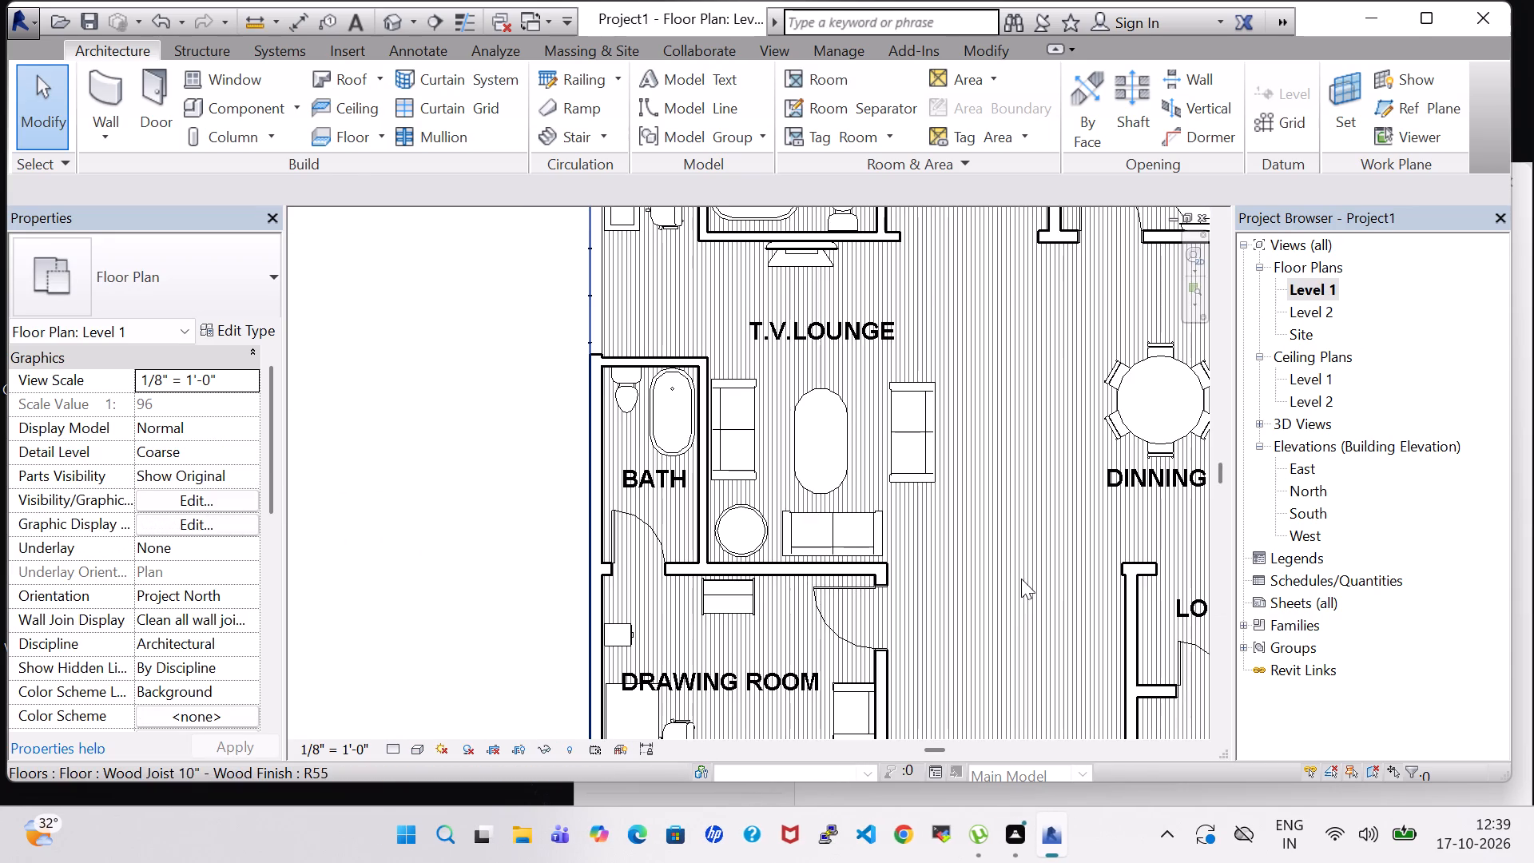
middle_drag(1021, 577, 878, 559)
scroll(878, 559, down, 4)
middle_drag(878, 554, 778, 579)
shift+middle_drag(777, 579, 773, 617)
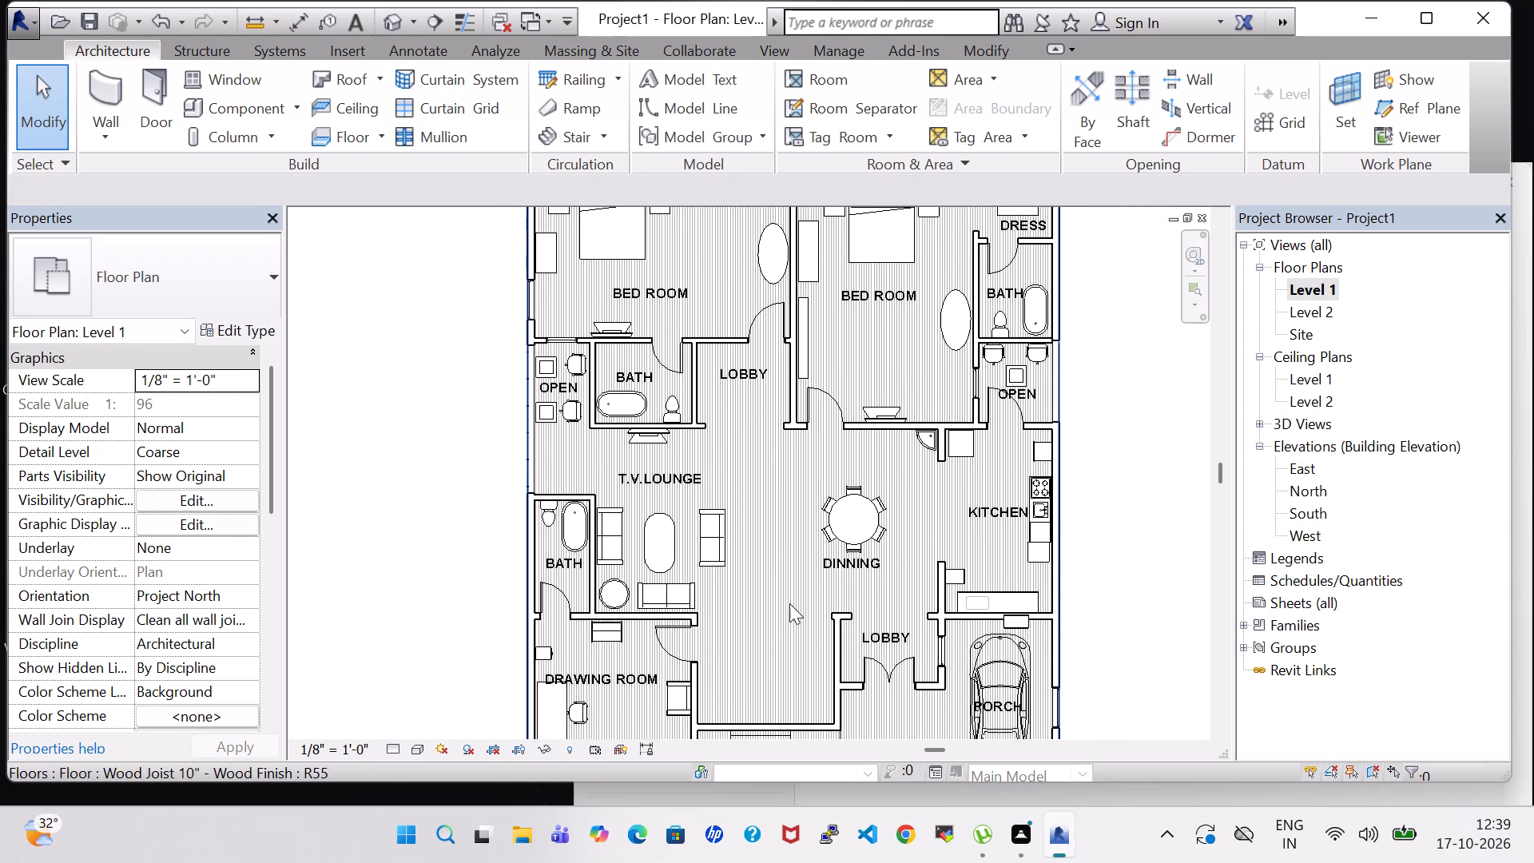
scroll(1166, 626, down, 1)
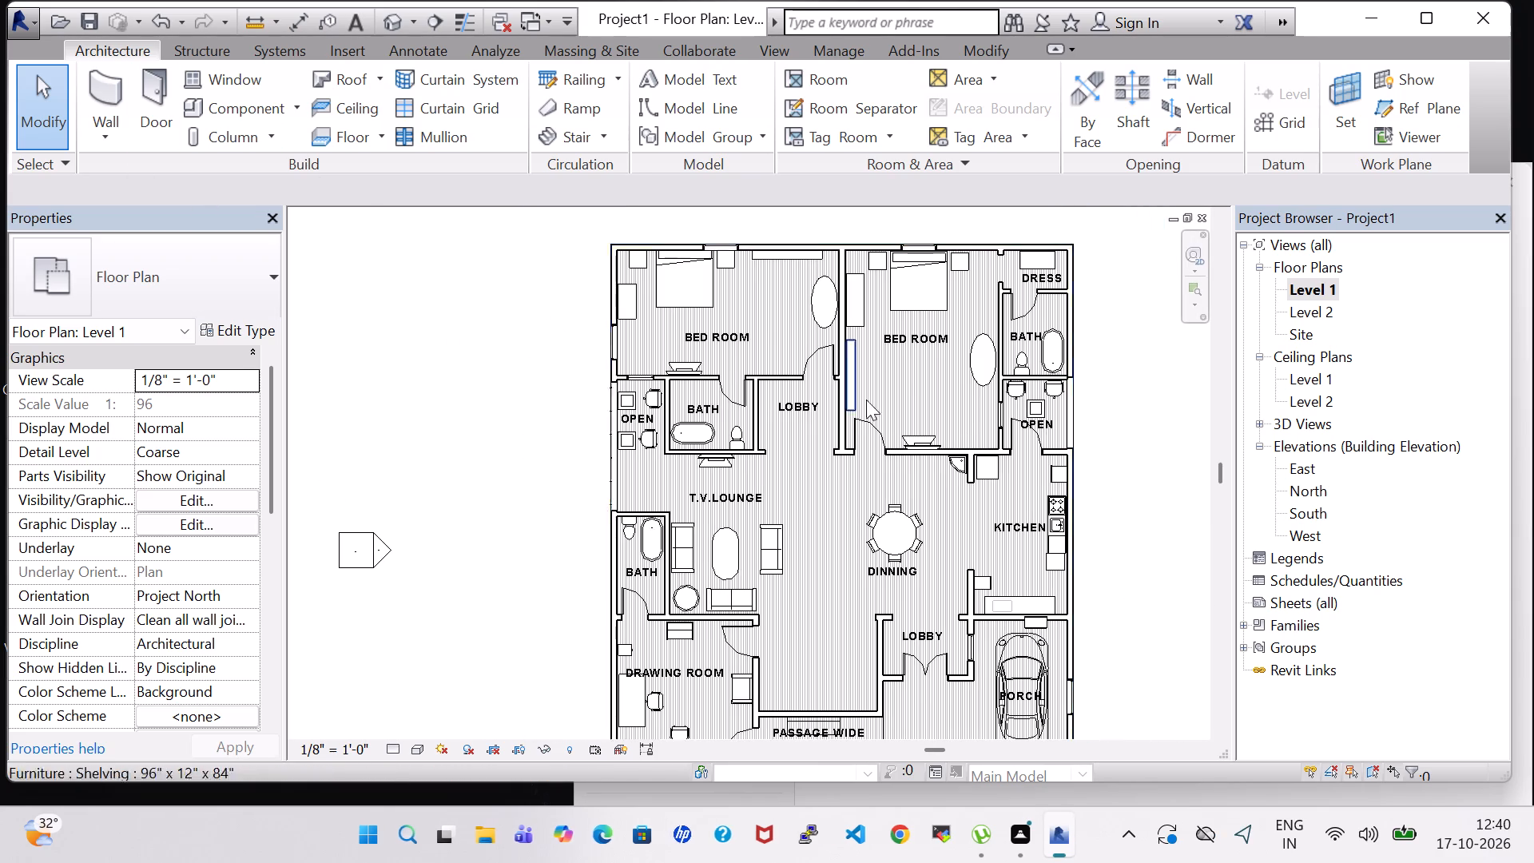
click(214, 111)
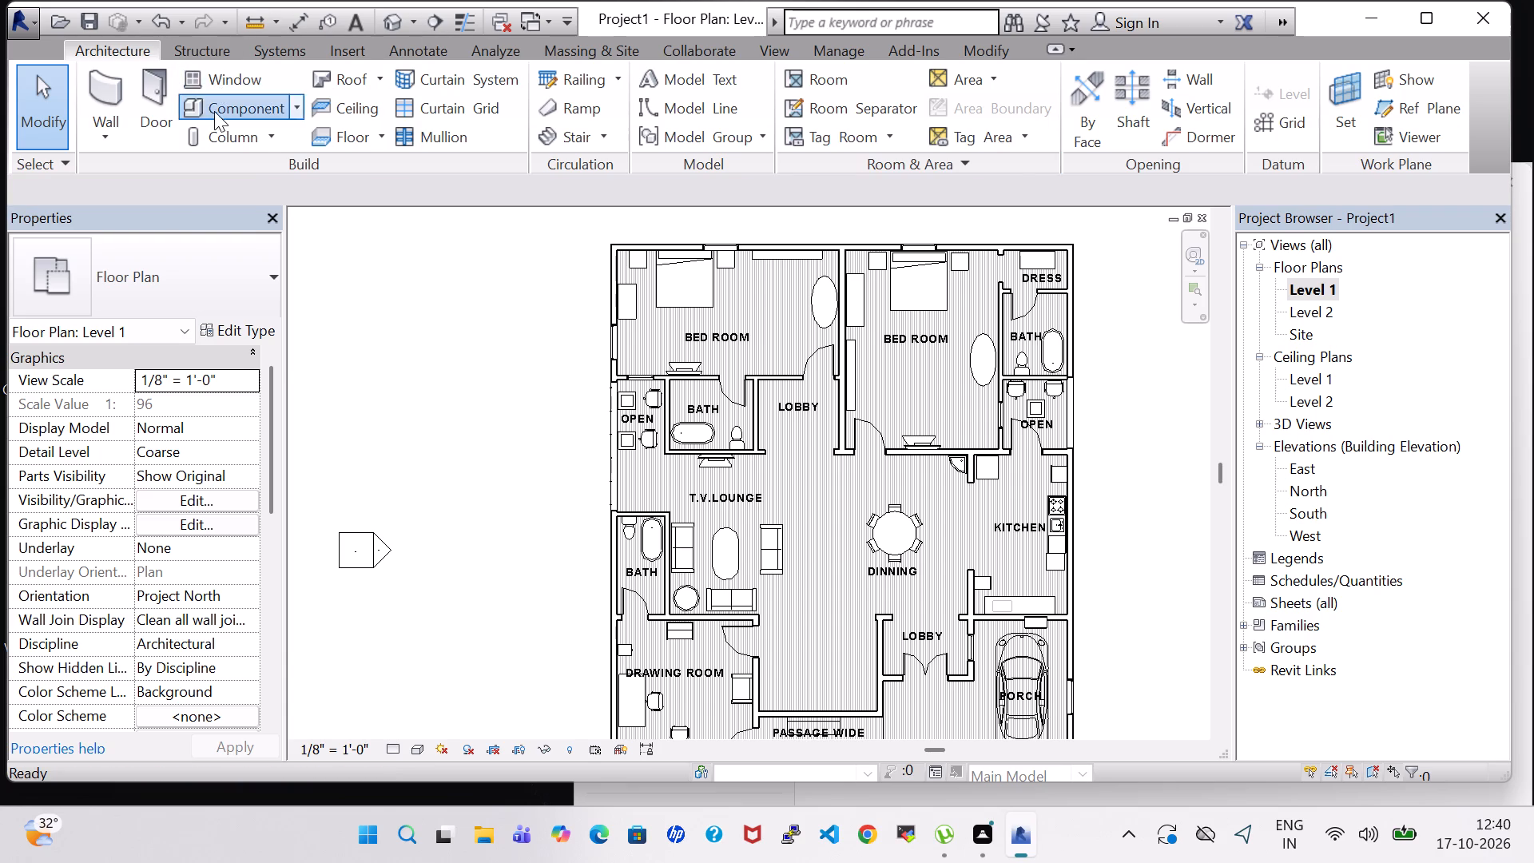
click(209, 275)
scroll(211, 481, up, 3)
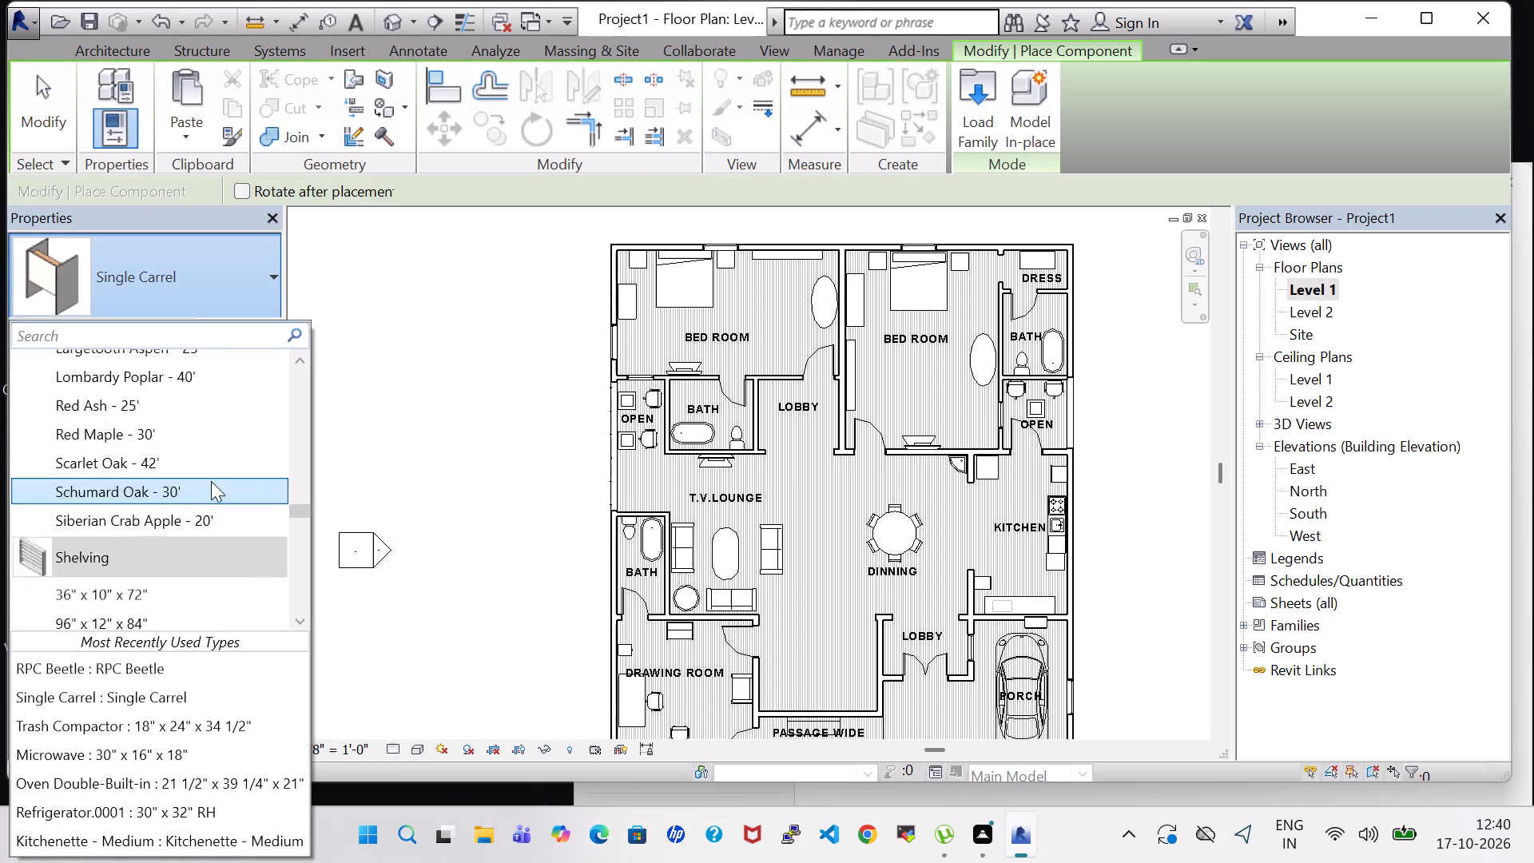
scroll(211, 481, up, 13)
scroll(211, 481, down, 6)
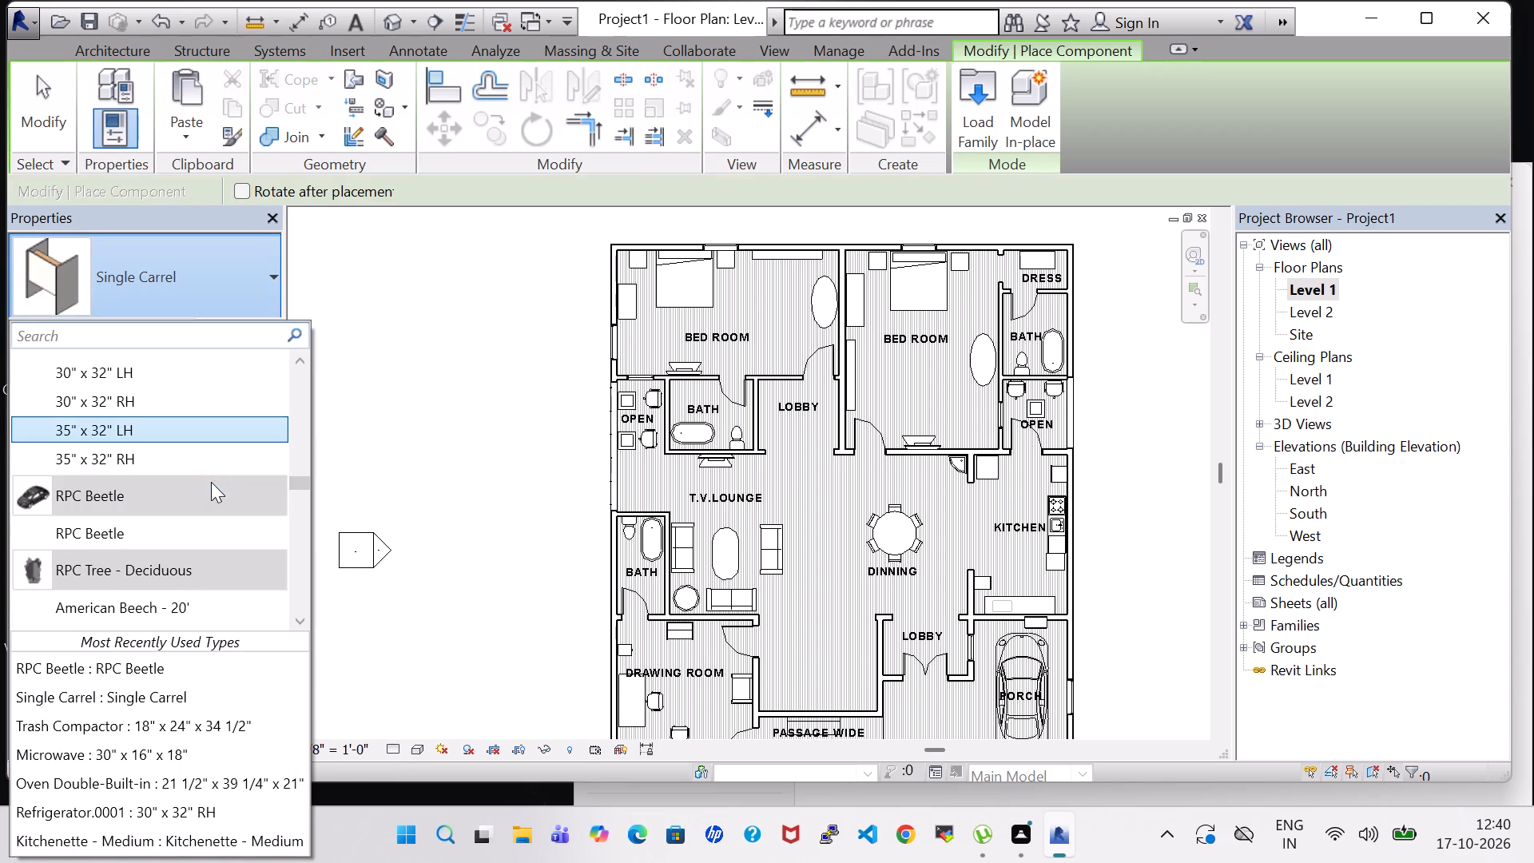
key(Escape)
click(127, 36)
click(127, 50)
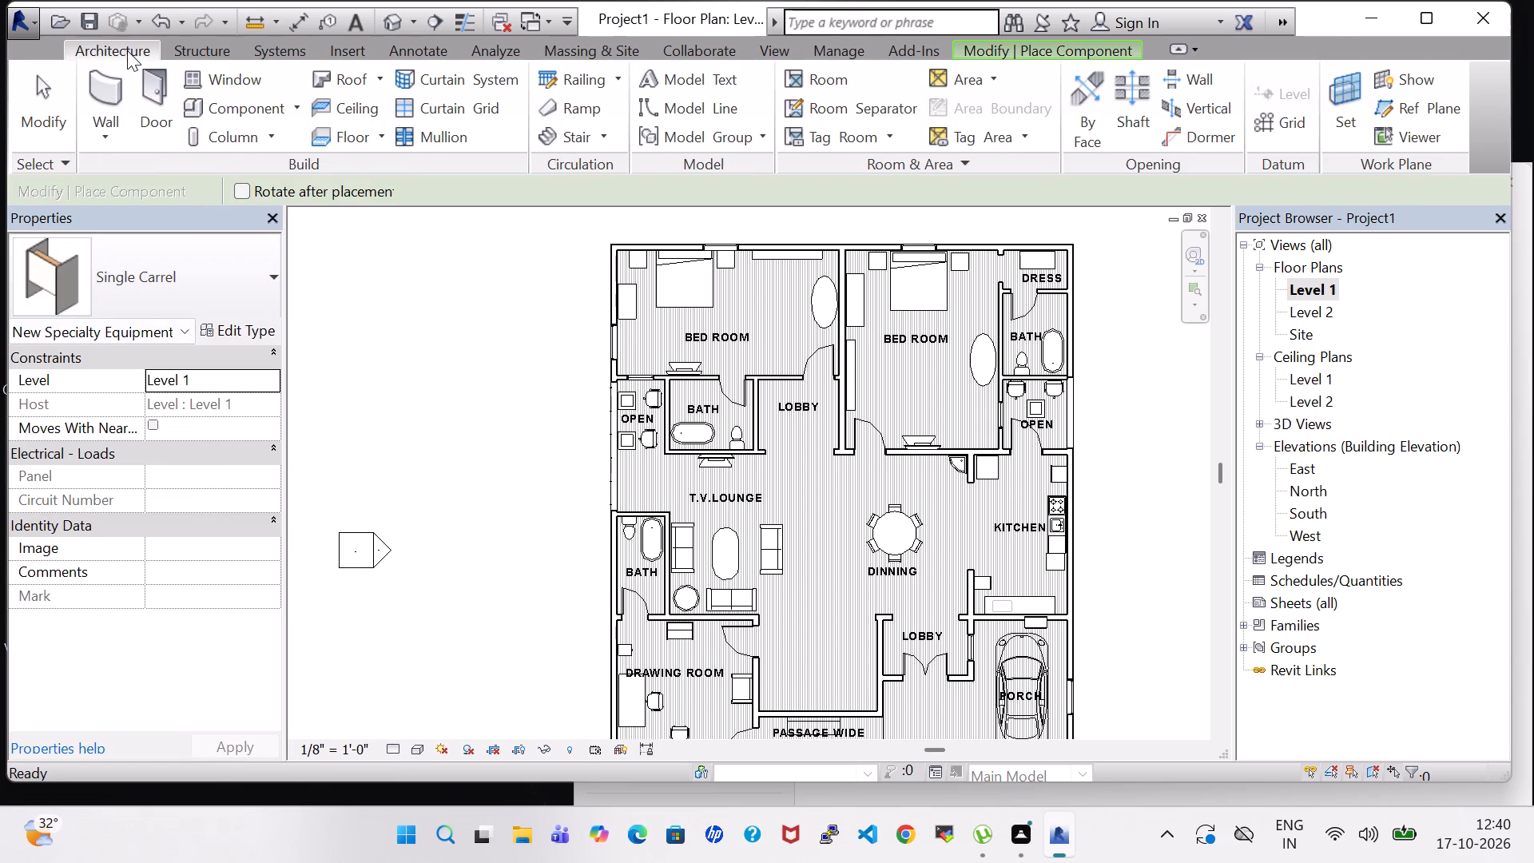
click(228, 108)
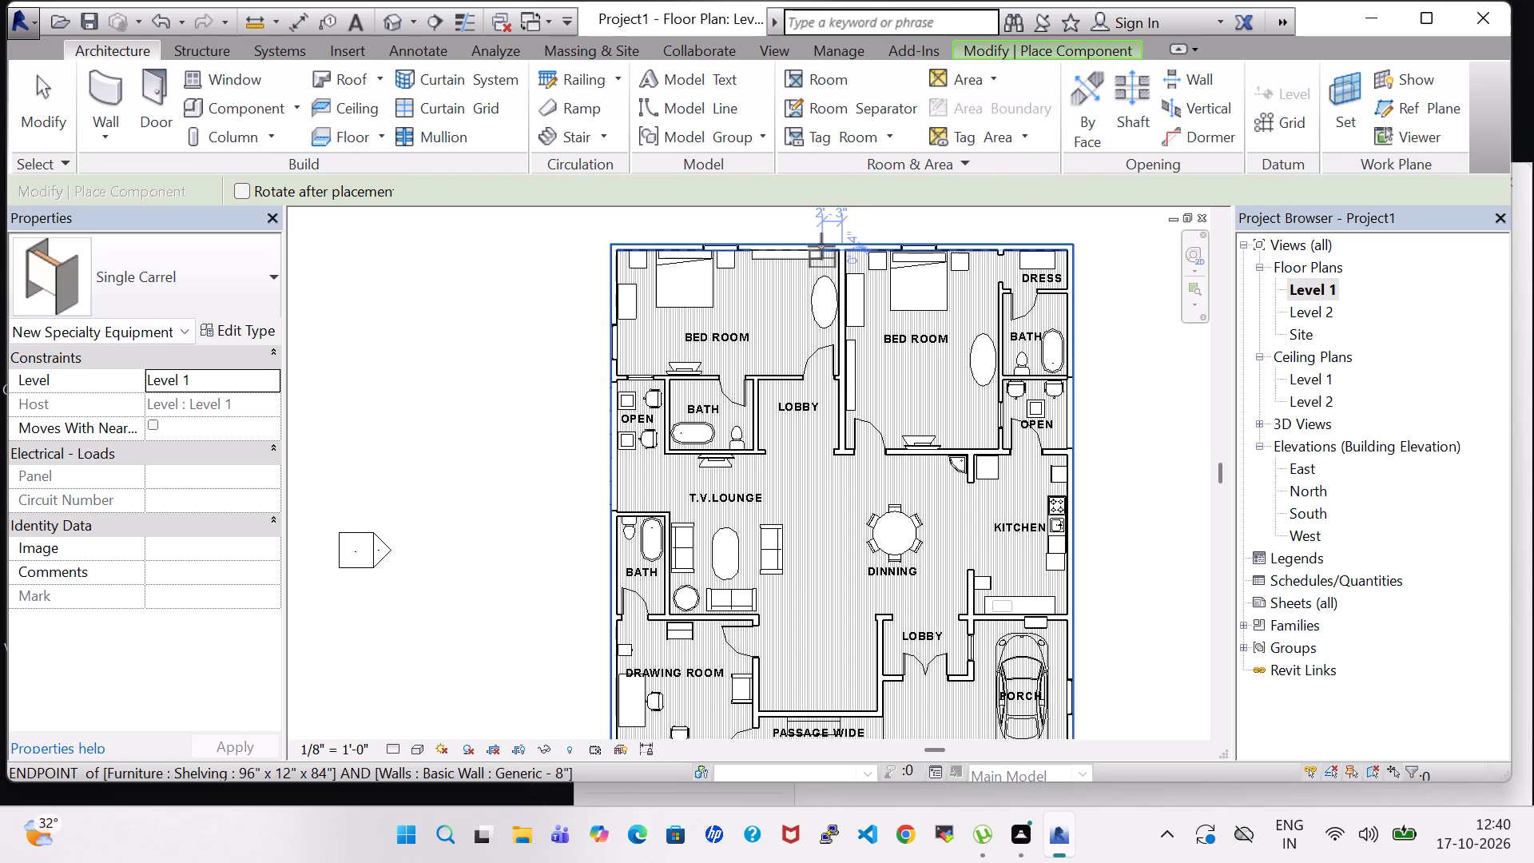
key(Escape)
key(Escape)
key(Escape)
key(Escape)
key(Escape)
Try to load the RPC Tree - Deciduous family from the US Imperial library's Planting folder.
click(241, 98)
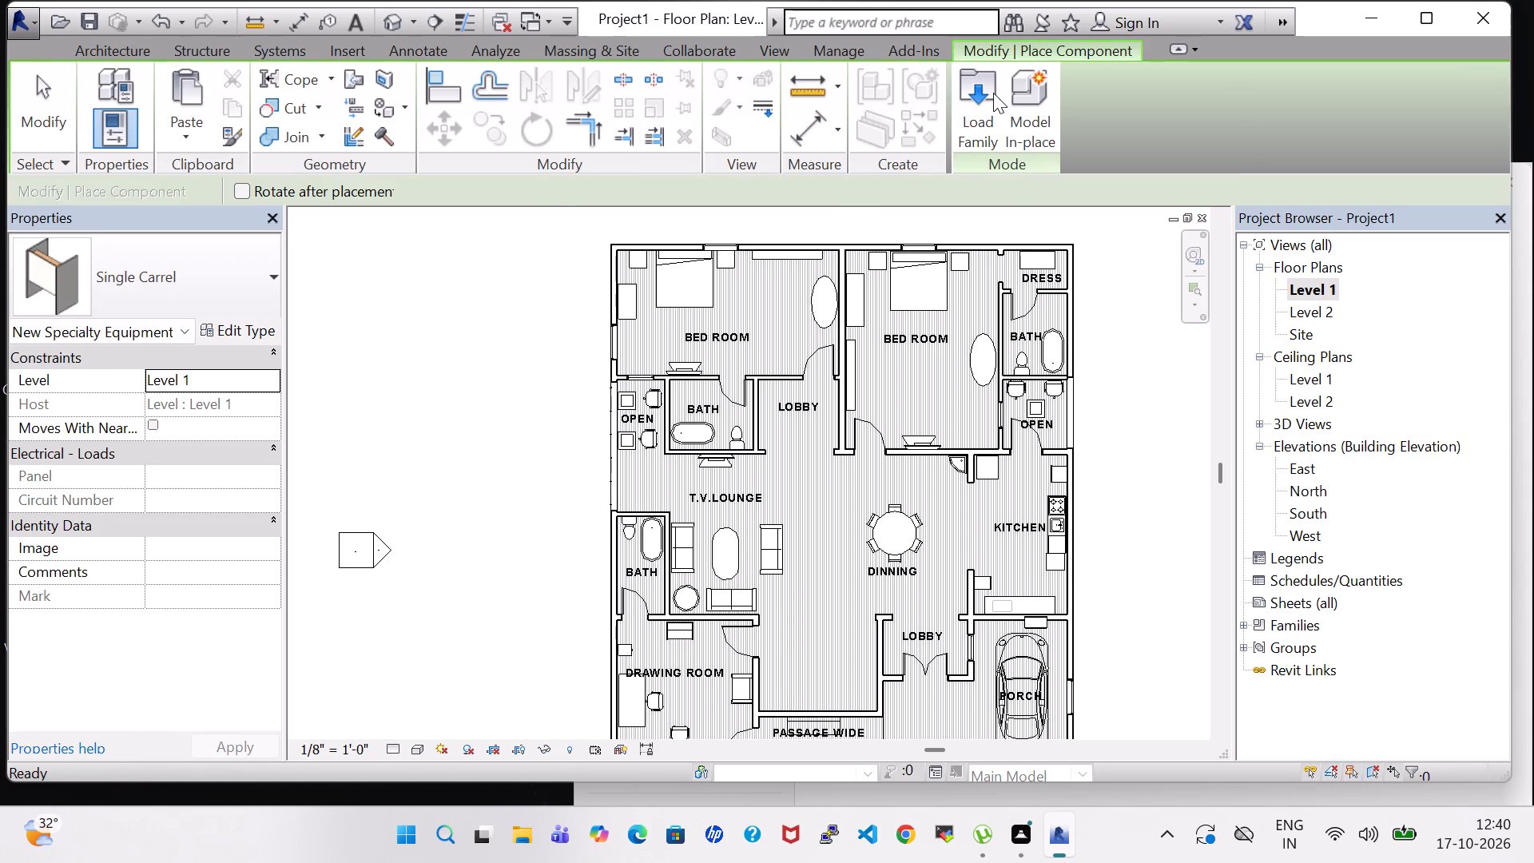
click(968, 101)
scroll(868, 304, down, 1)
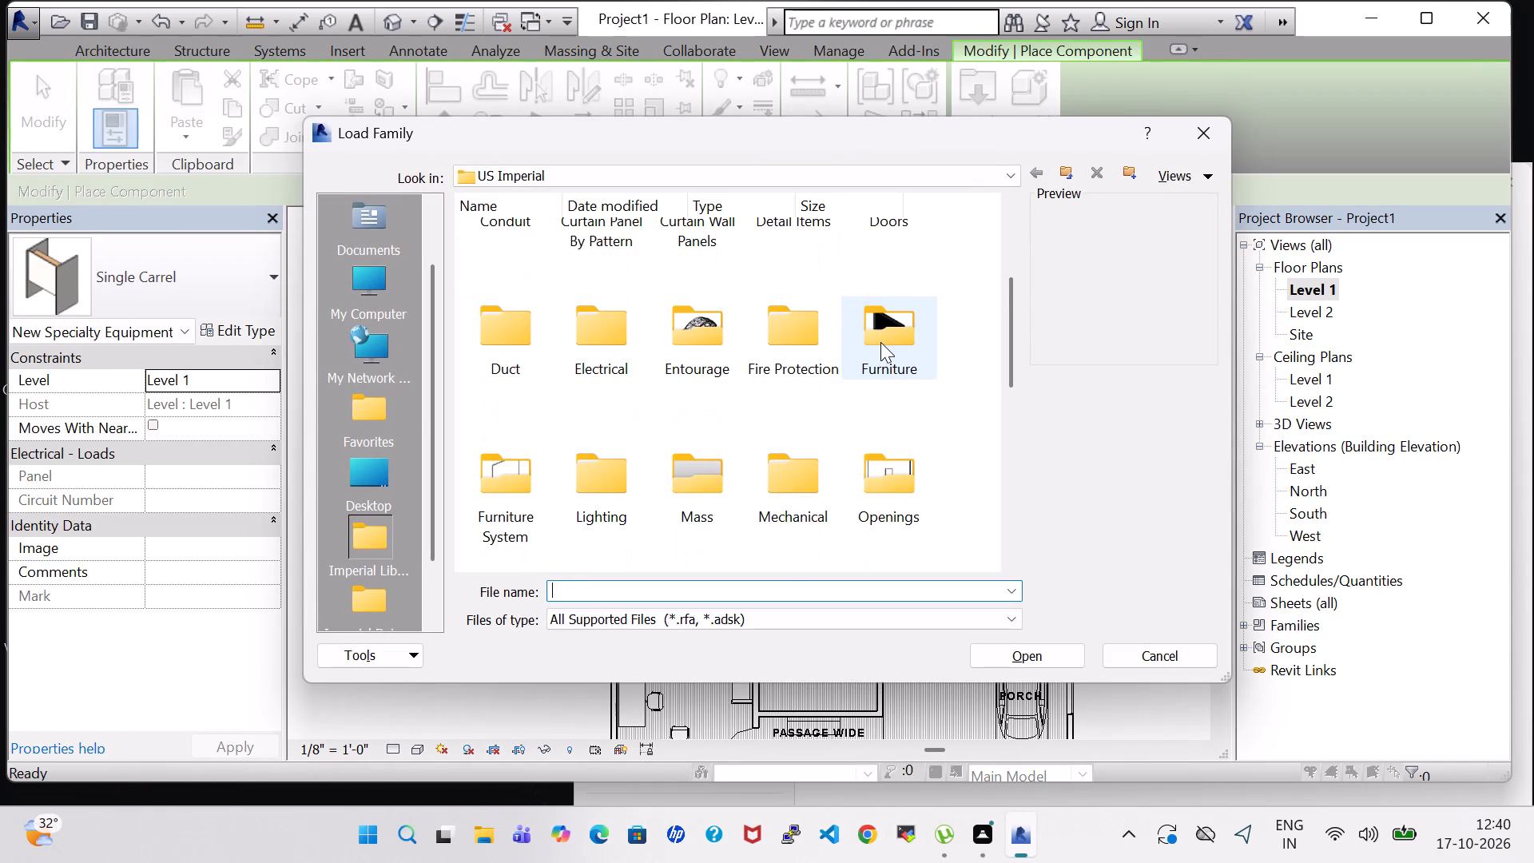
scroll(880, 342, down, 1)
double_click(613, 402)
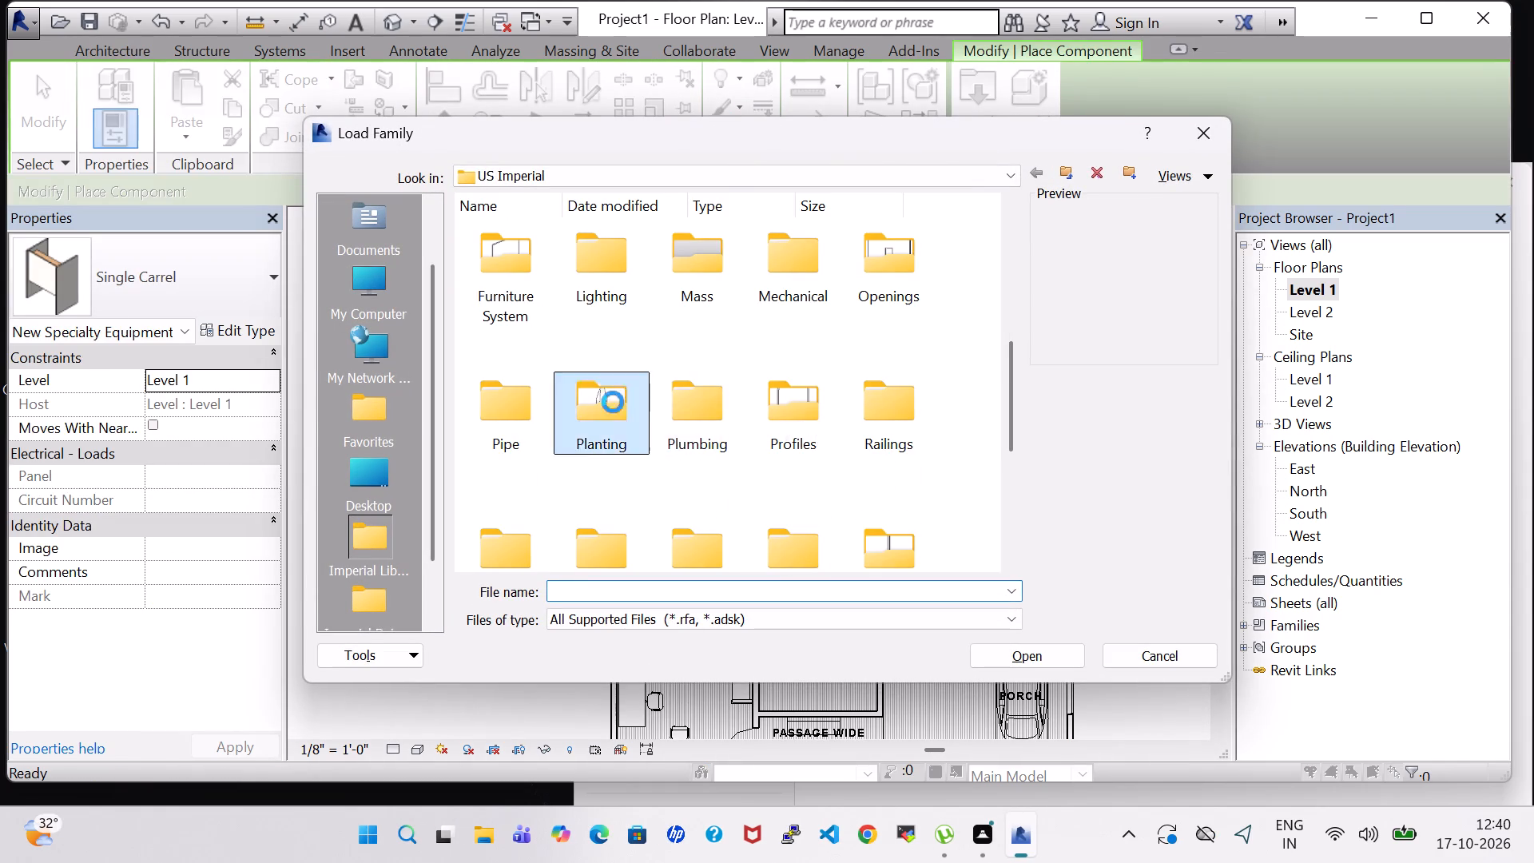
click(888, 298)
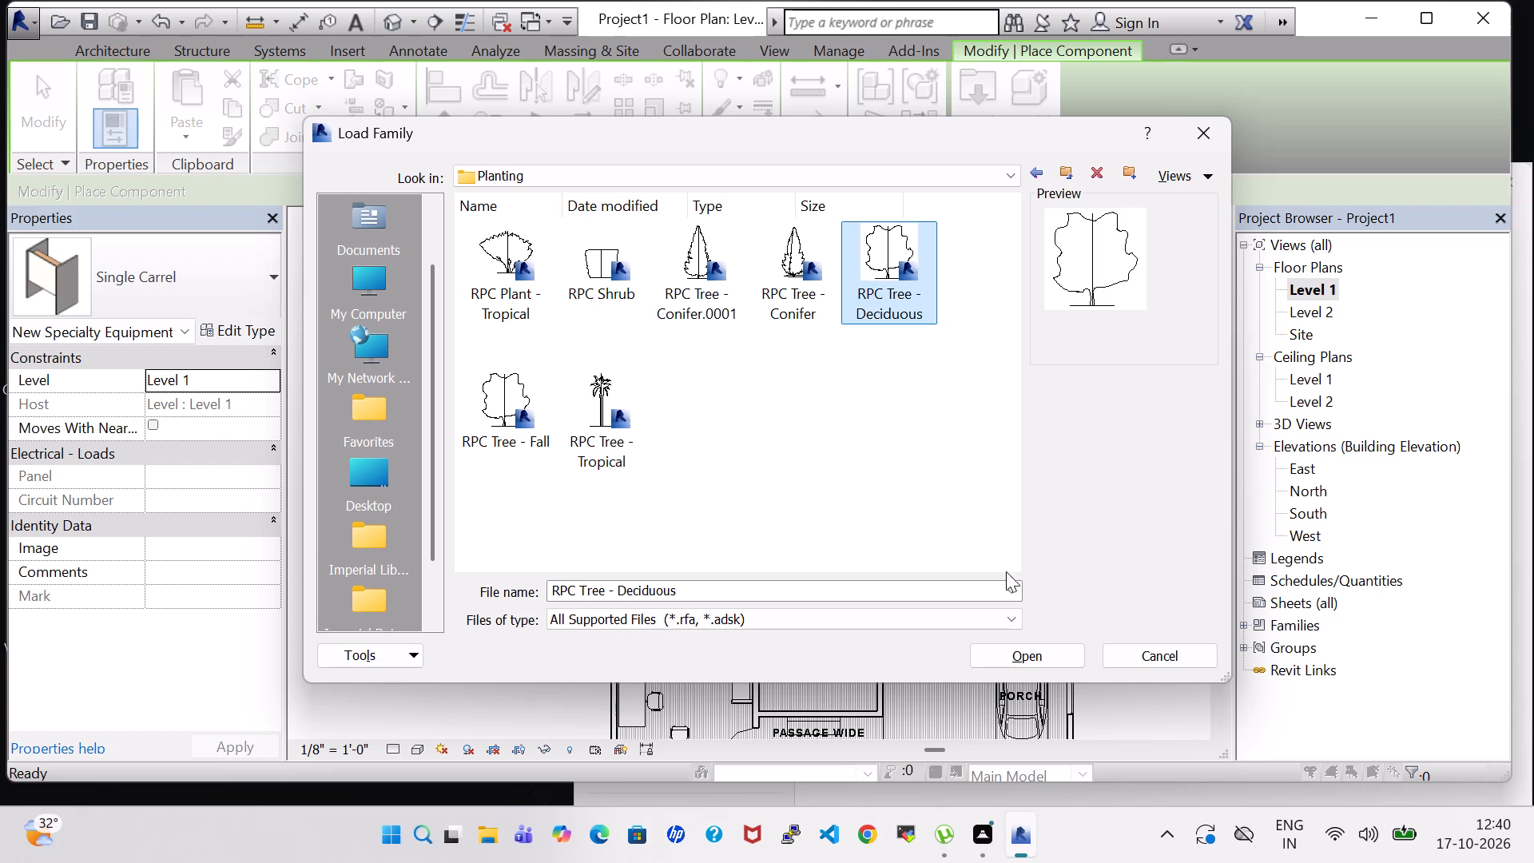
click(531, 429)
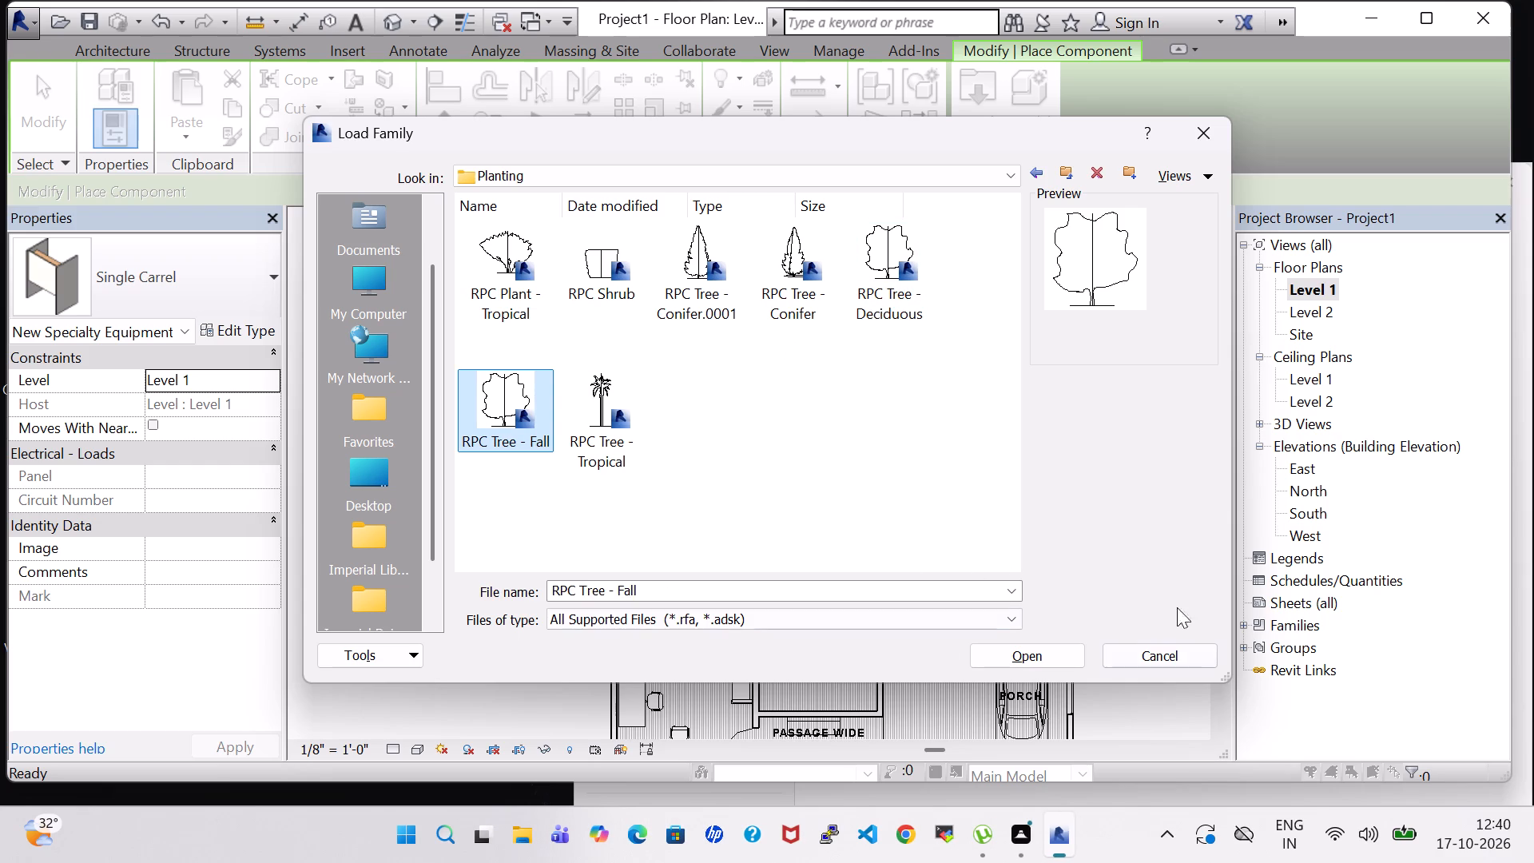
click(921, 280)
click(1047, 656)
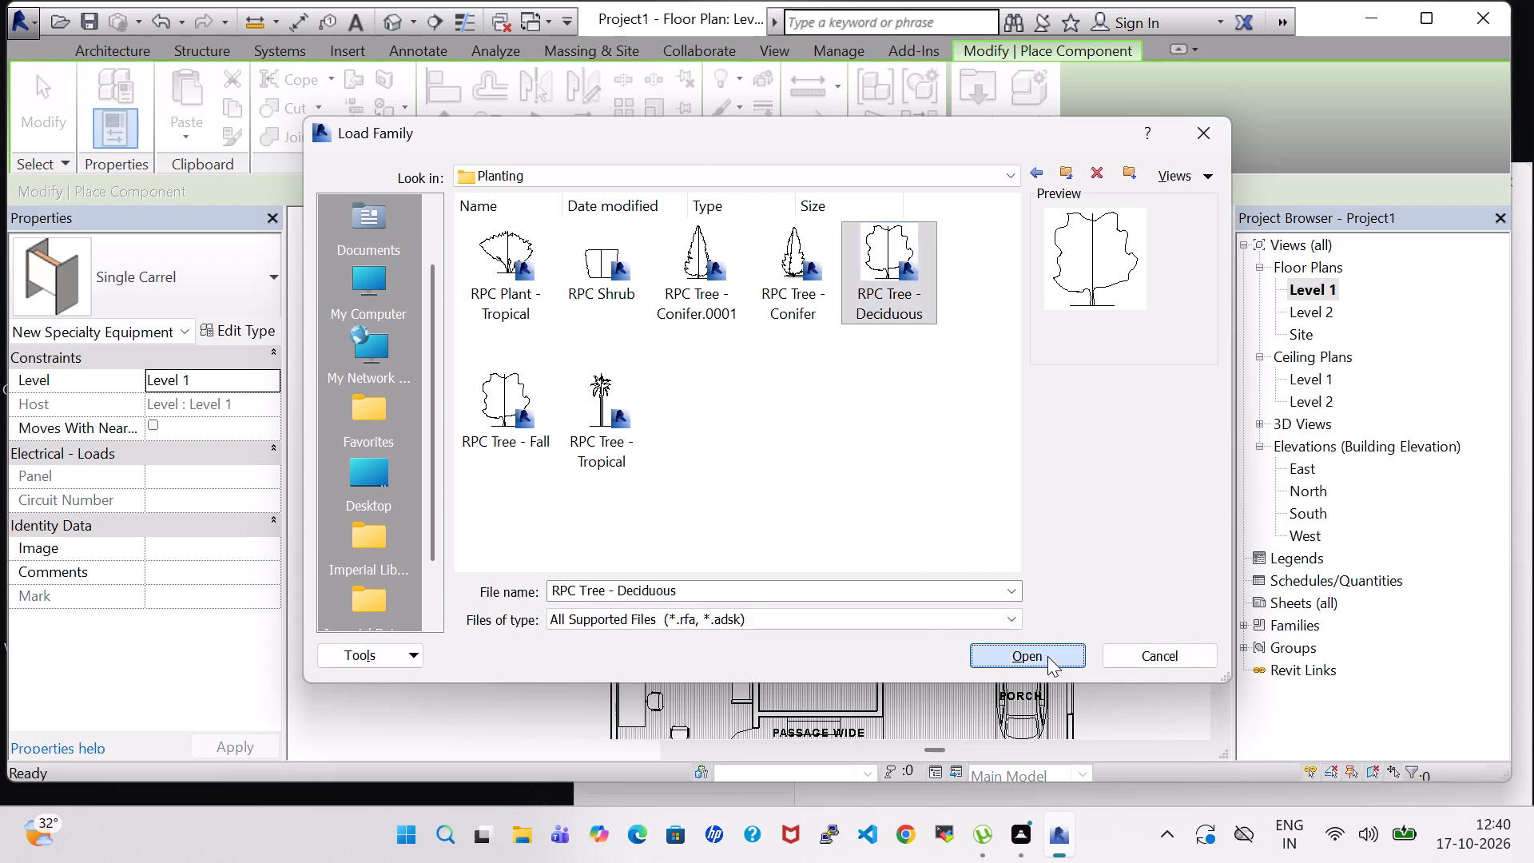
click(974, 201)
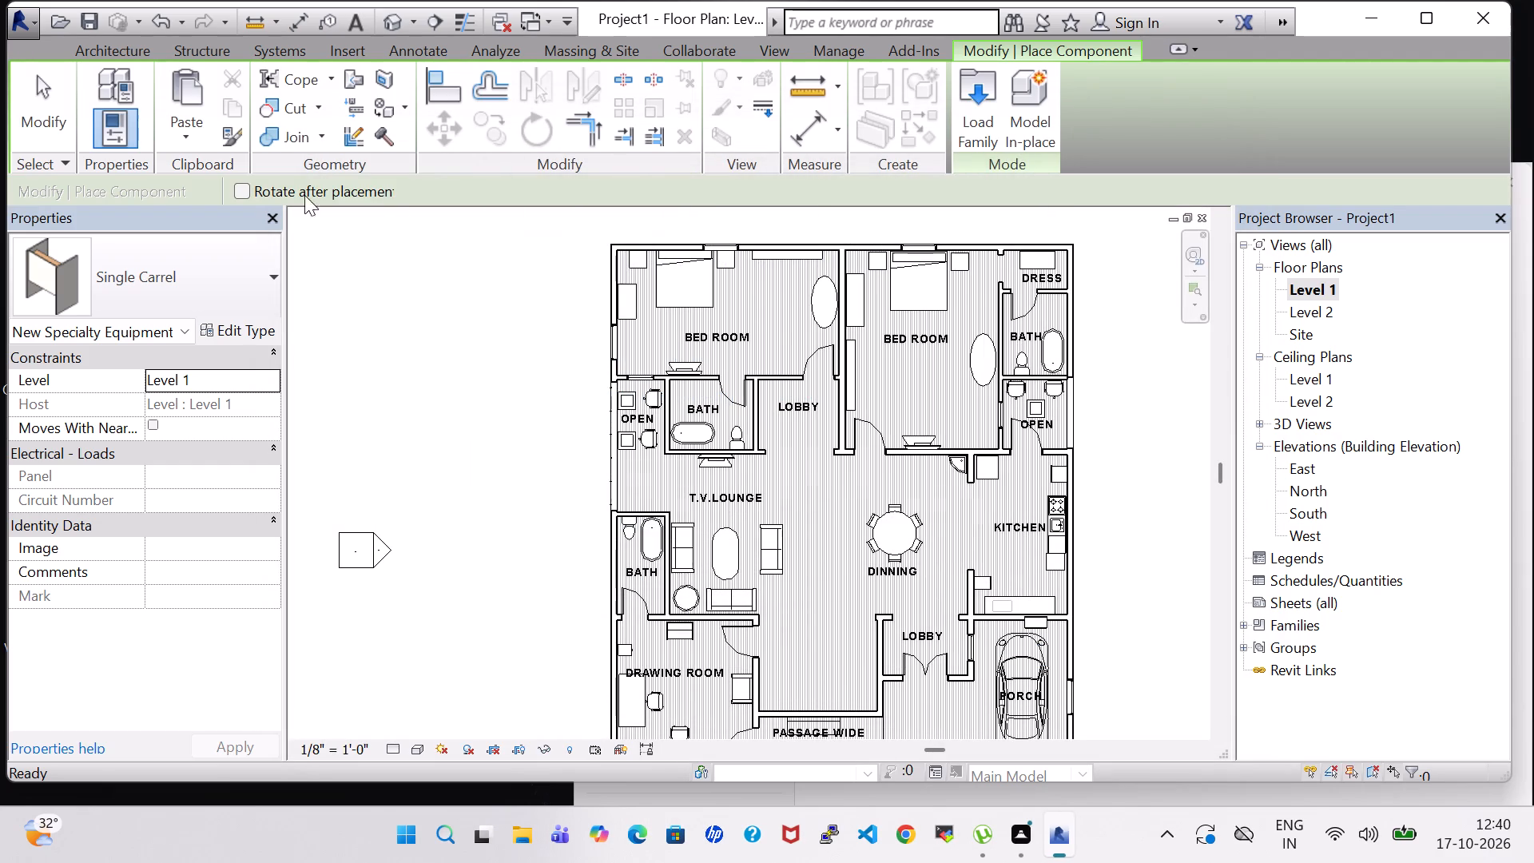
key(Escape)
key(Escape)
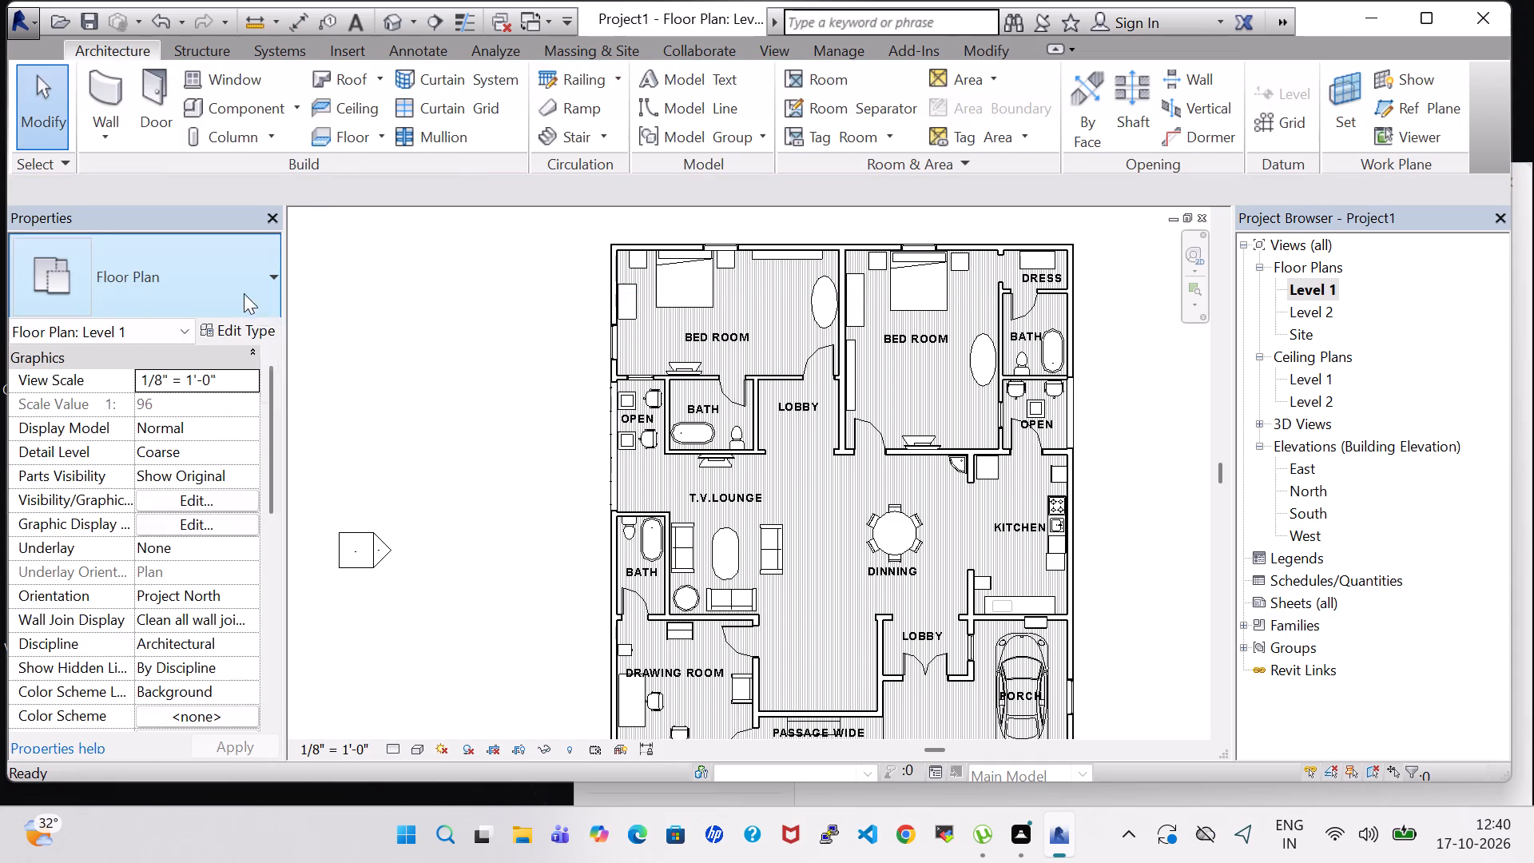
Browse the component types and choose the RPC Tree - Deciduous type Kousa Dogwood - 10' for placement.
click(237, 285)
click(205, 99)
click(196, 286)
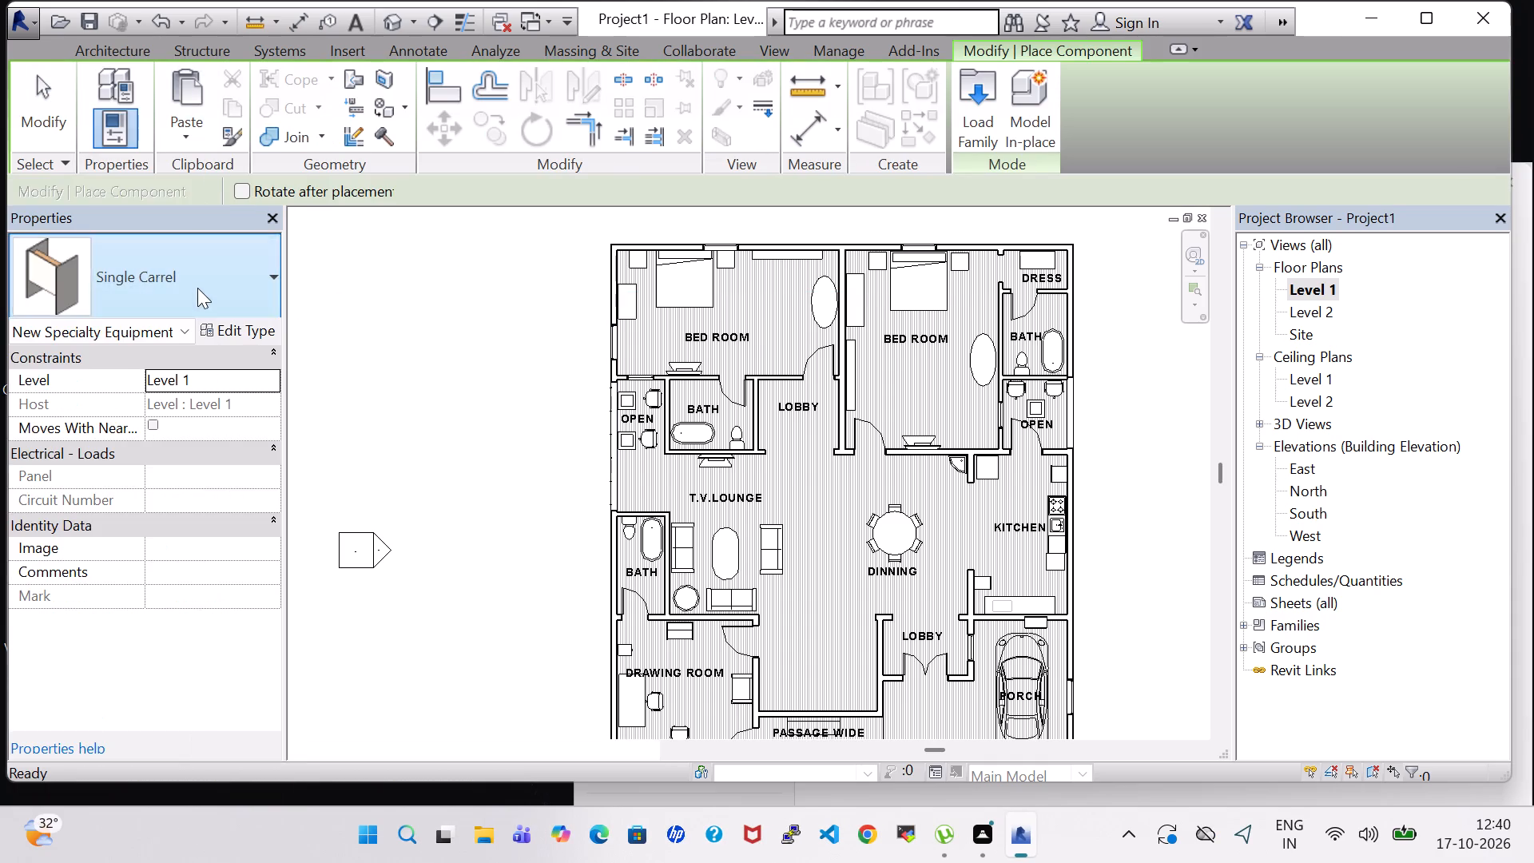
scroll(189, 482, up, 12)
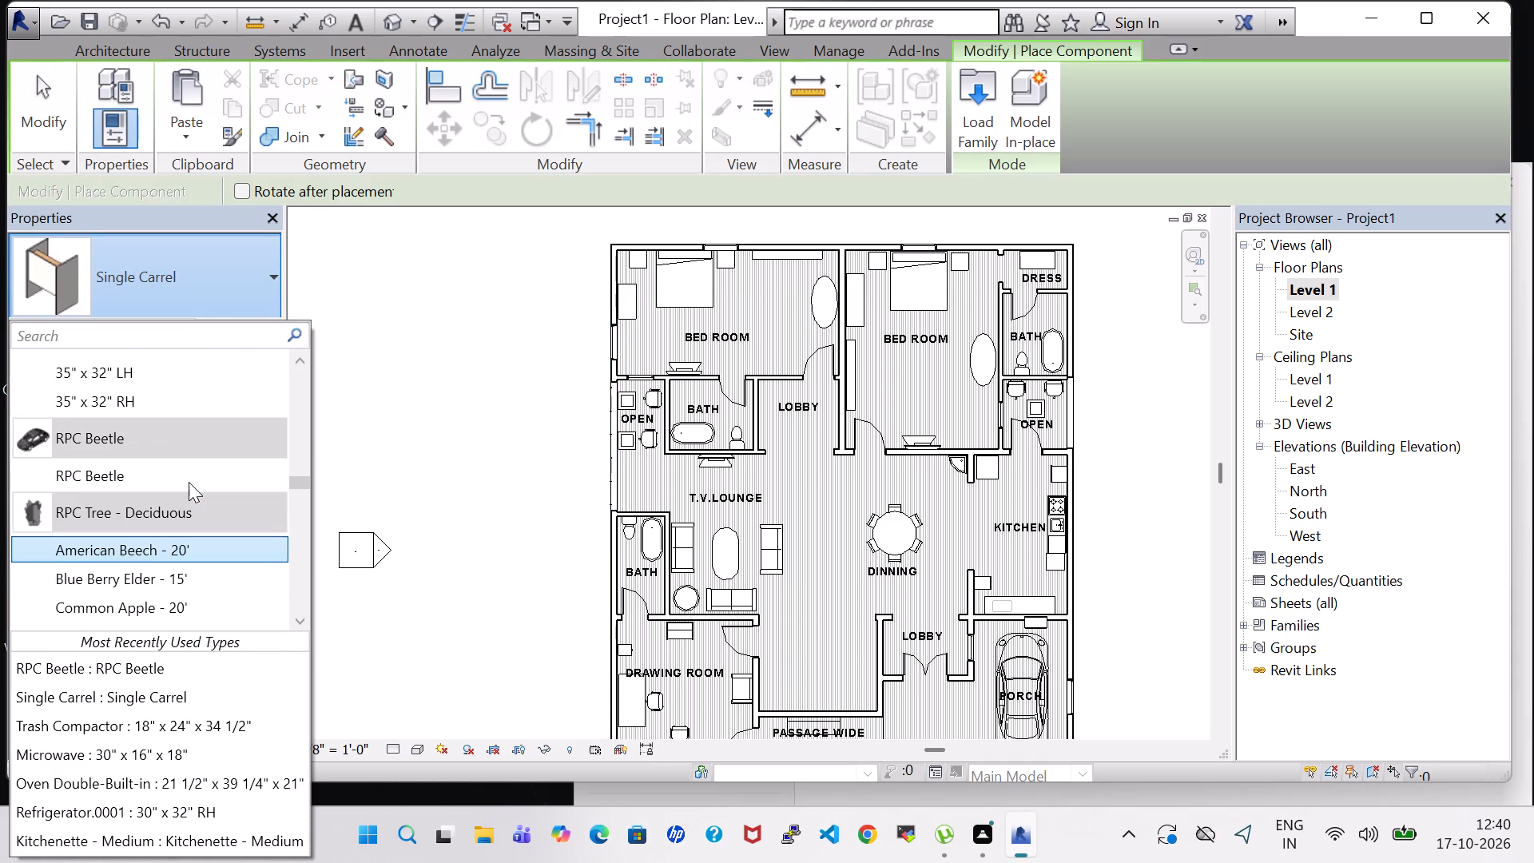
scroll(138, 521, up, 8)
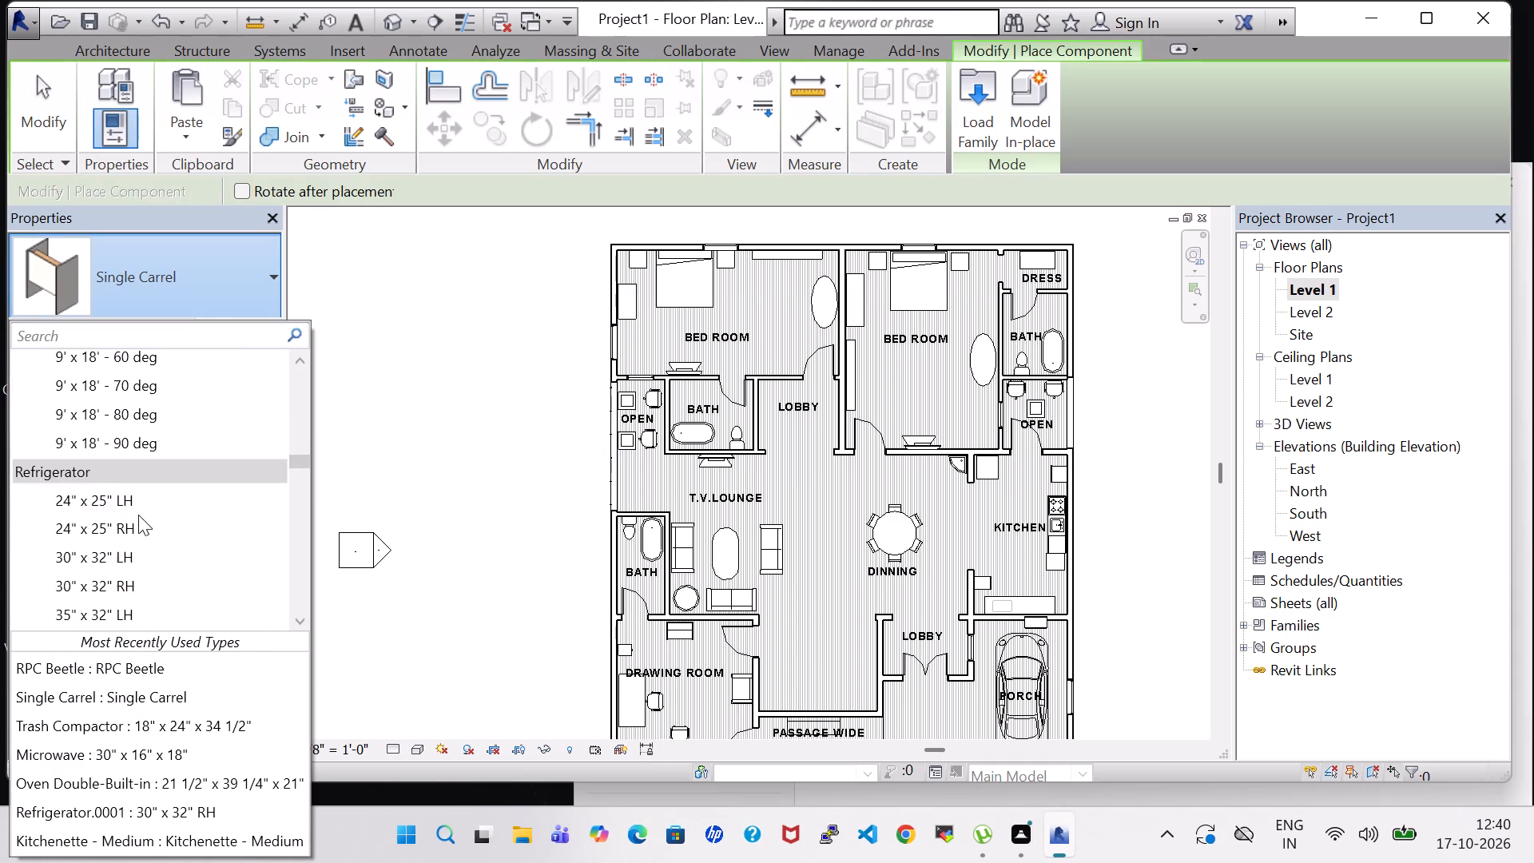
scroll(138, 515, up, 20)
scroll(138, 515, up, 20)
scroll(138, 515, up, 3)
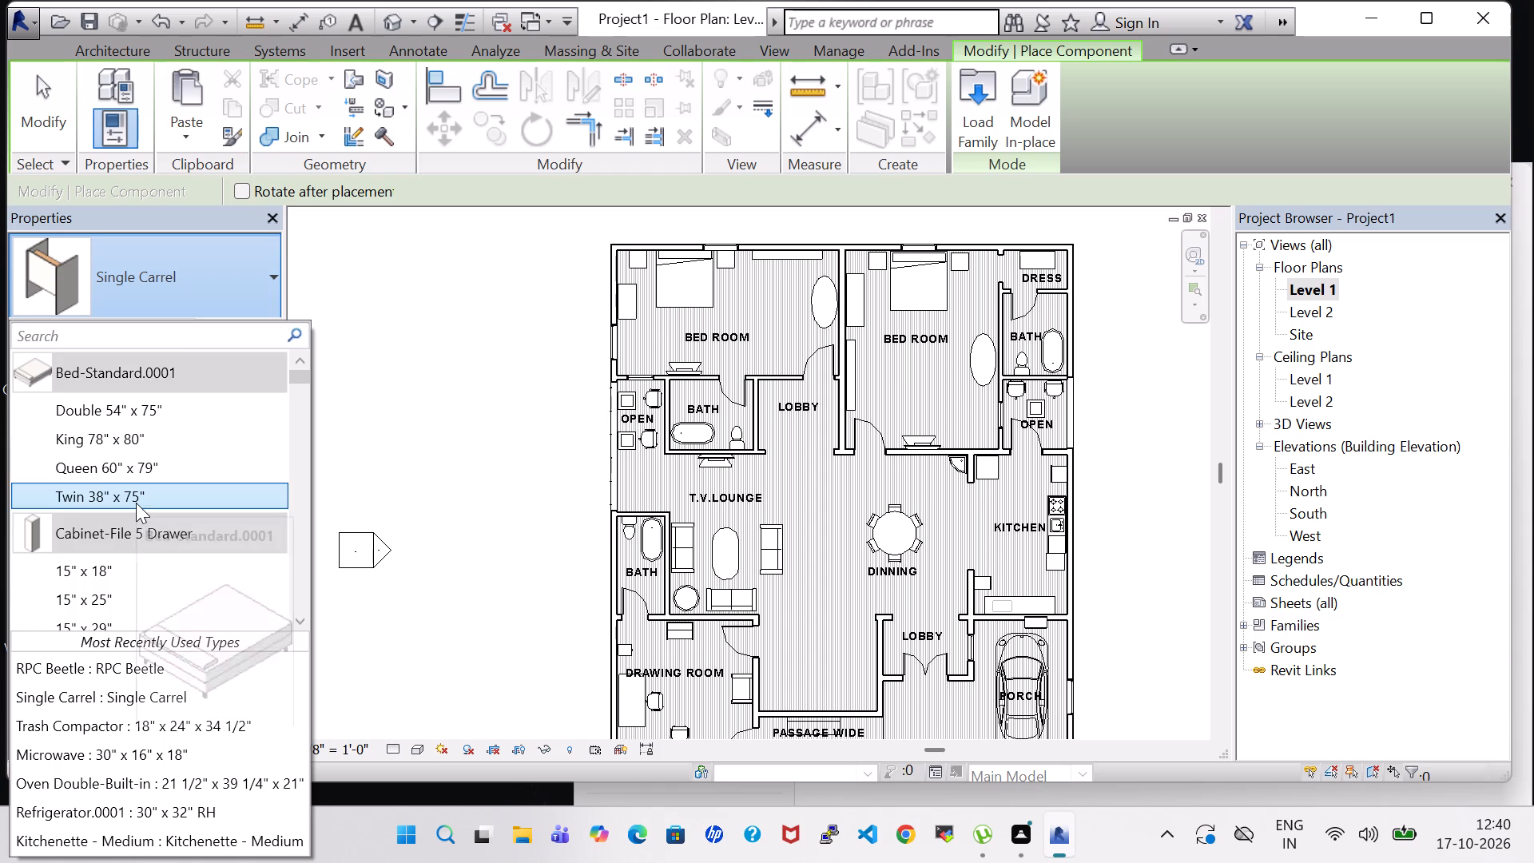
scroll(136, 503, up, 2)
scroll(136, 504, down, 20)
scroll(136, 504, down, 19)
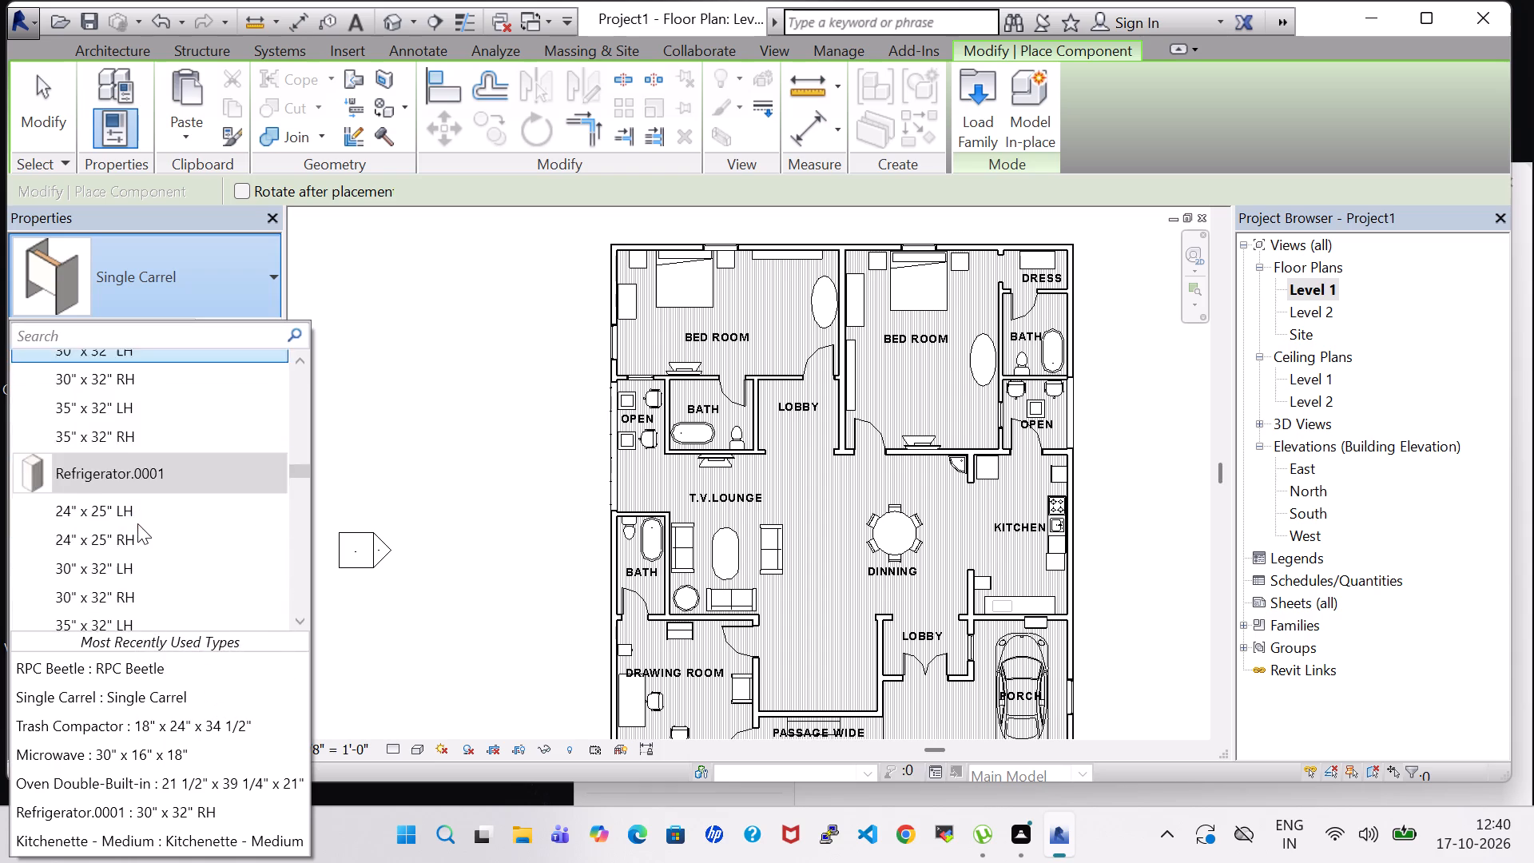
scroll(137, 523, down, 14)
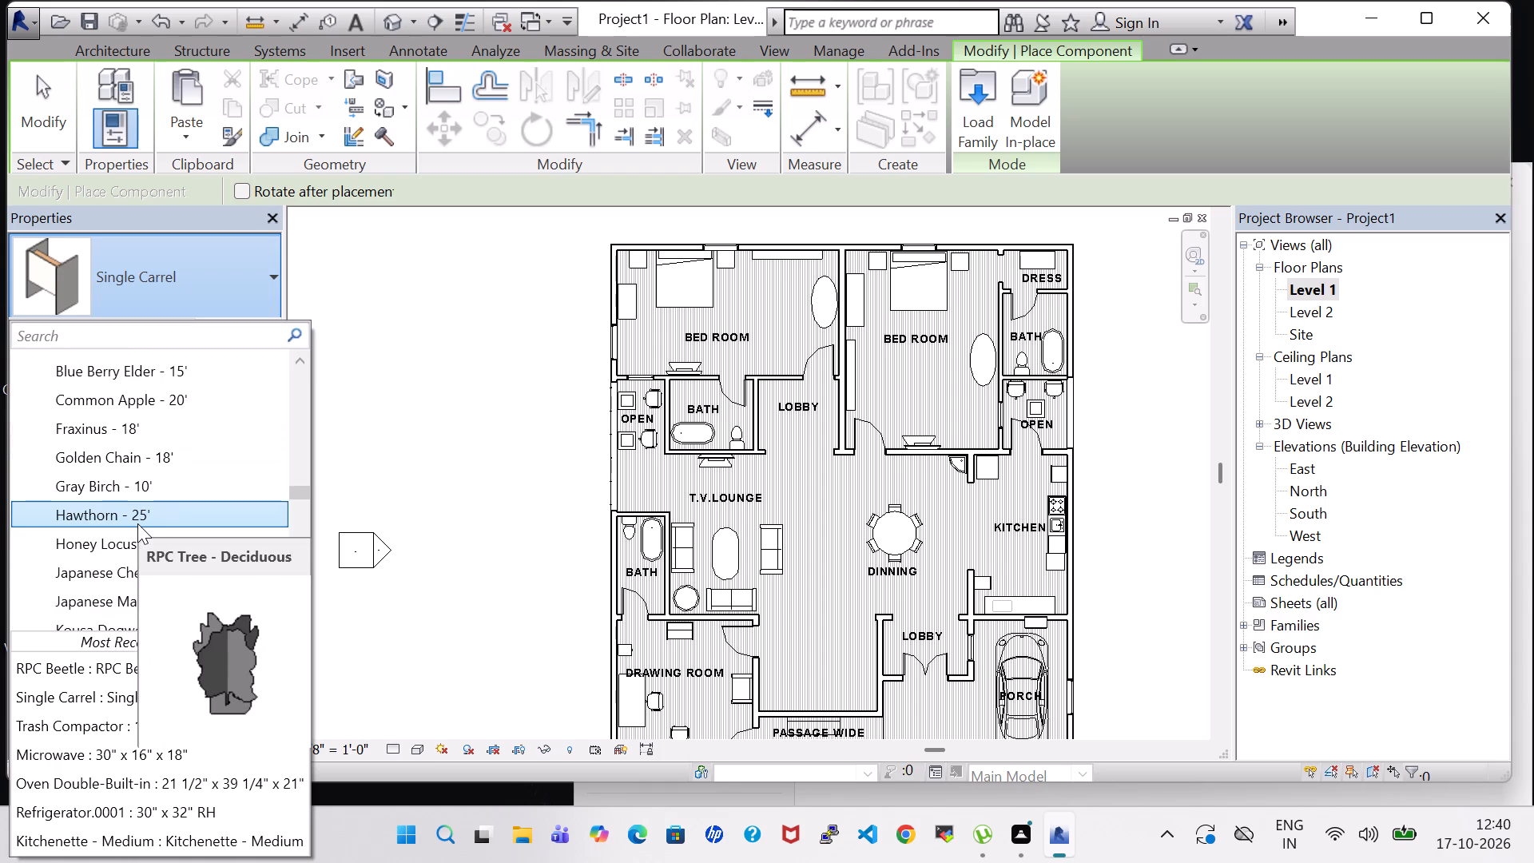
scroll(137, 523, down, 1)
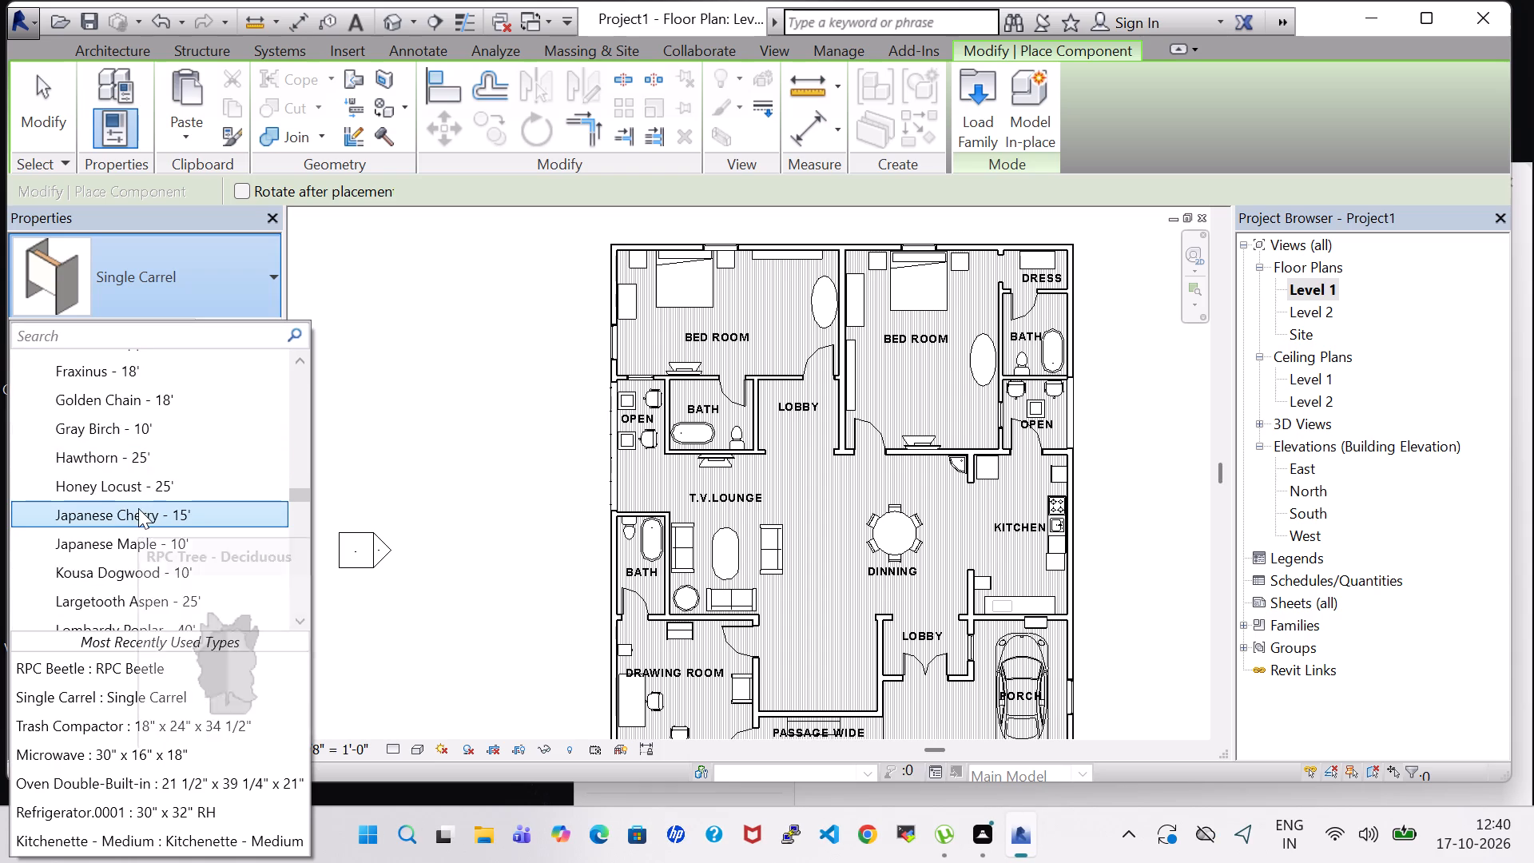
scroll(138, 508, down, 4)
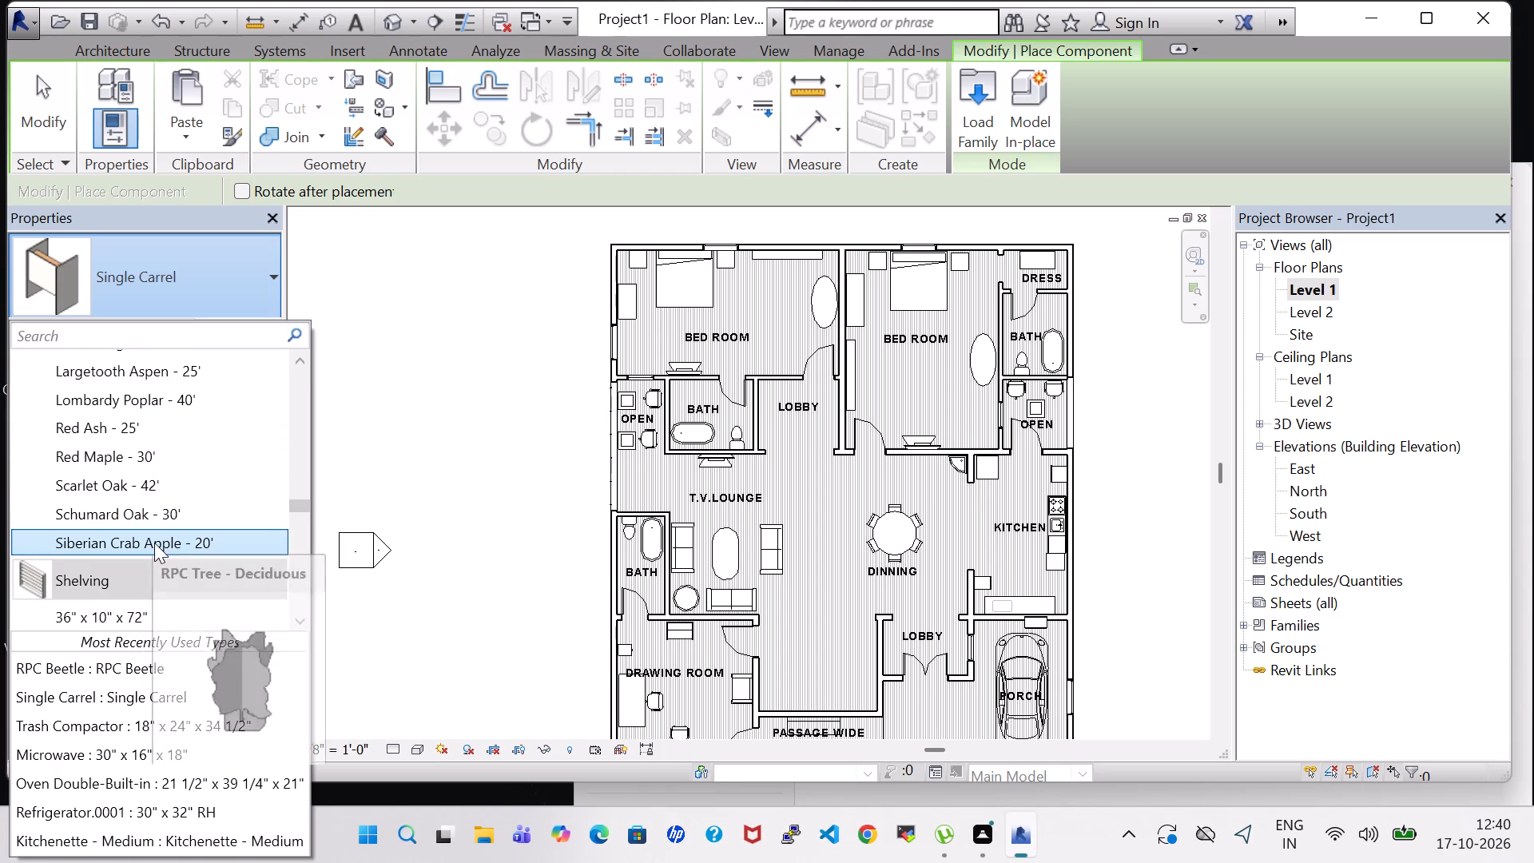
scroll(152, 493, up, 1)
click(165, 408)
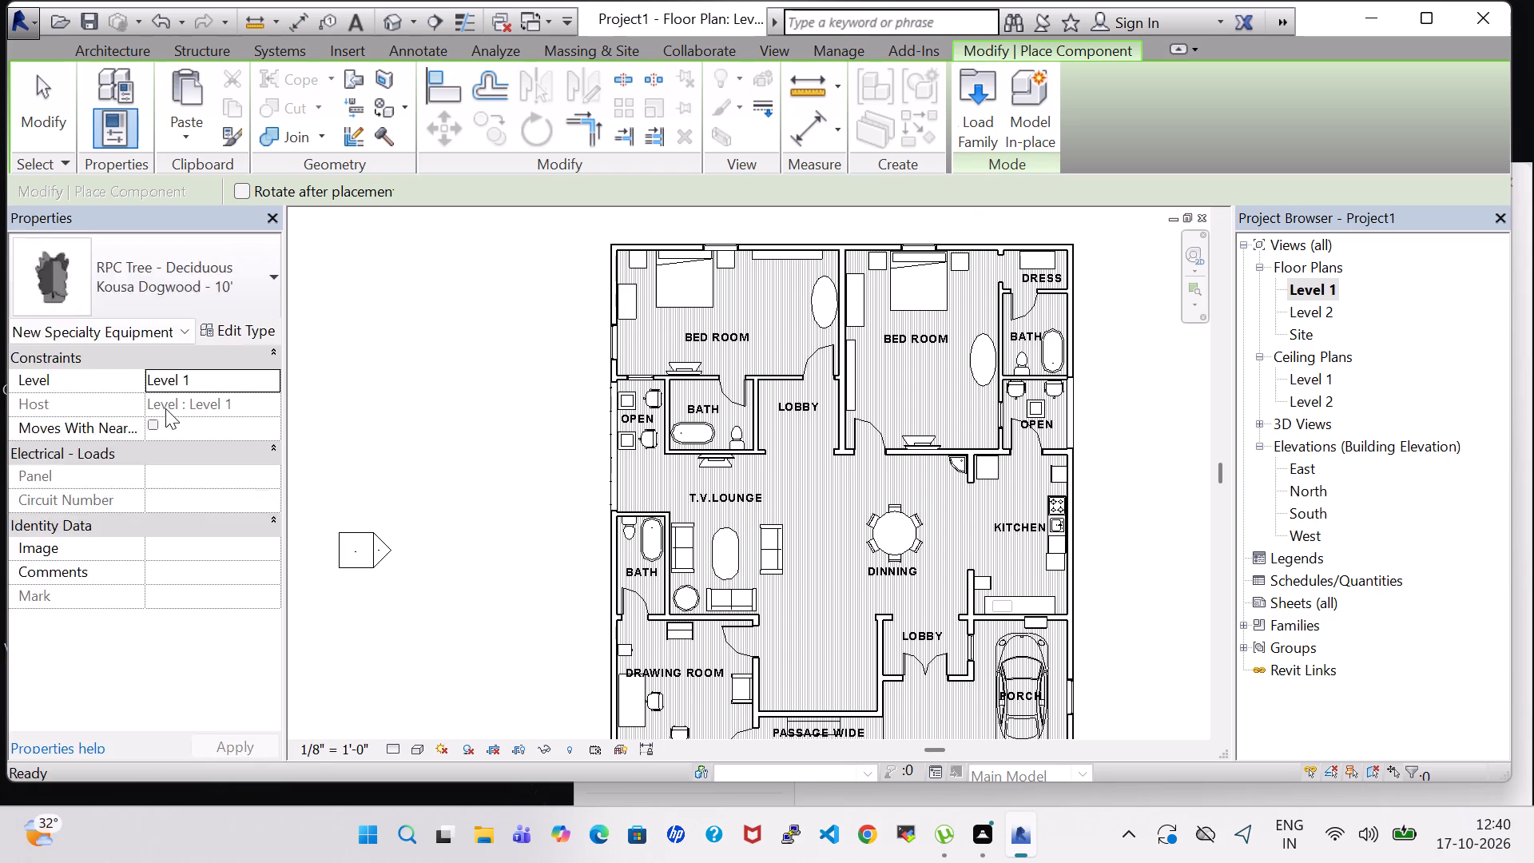
Open the 3D view and preview the dogwood tree near the T.V. lounge, leaving it unplaced.
click(396, 22)
scroll(524, 378, down, 2)
middle_drag(524, 378, 596, 405)
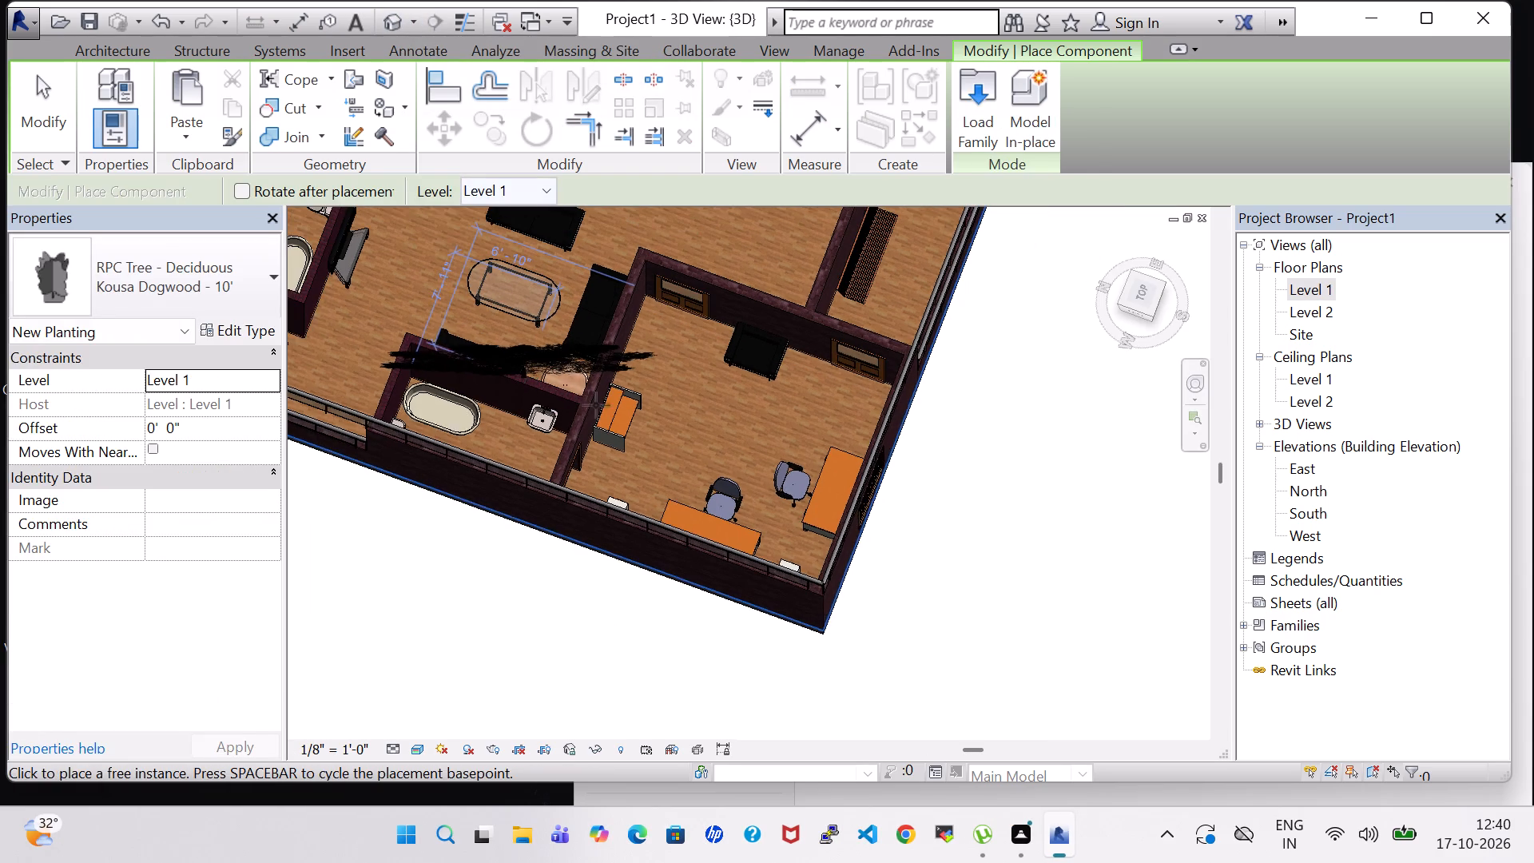
middle_drag(596, 405, 705, 483)
key(Escape)
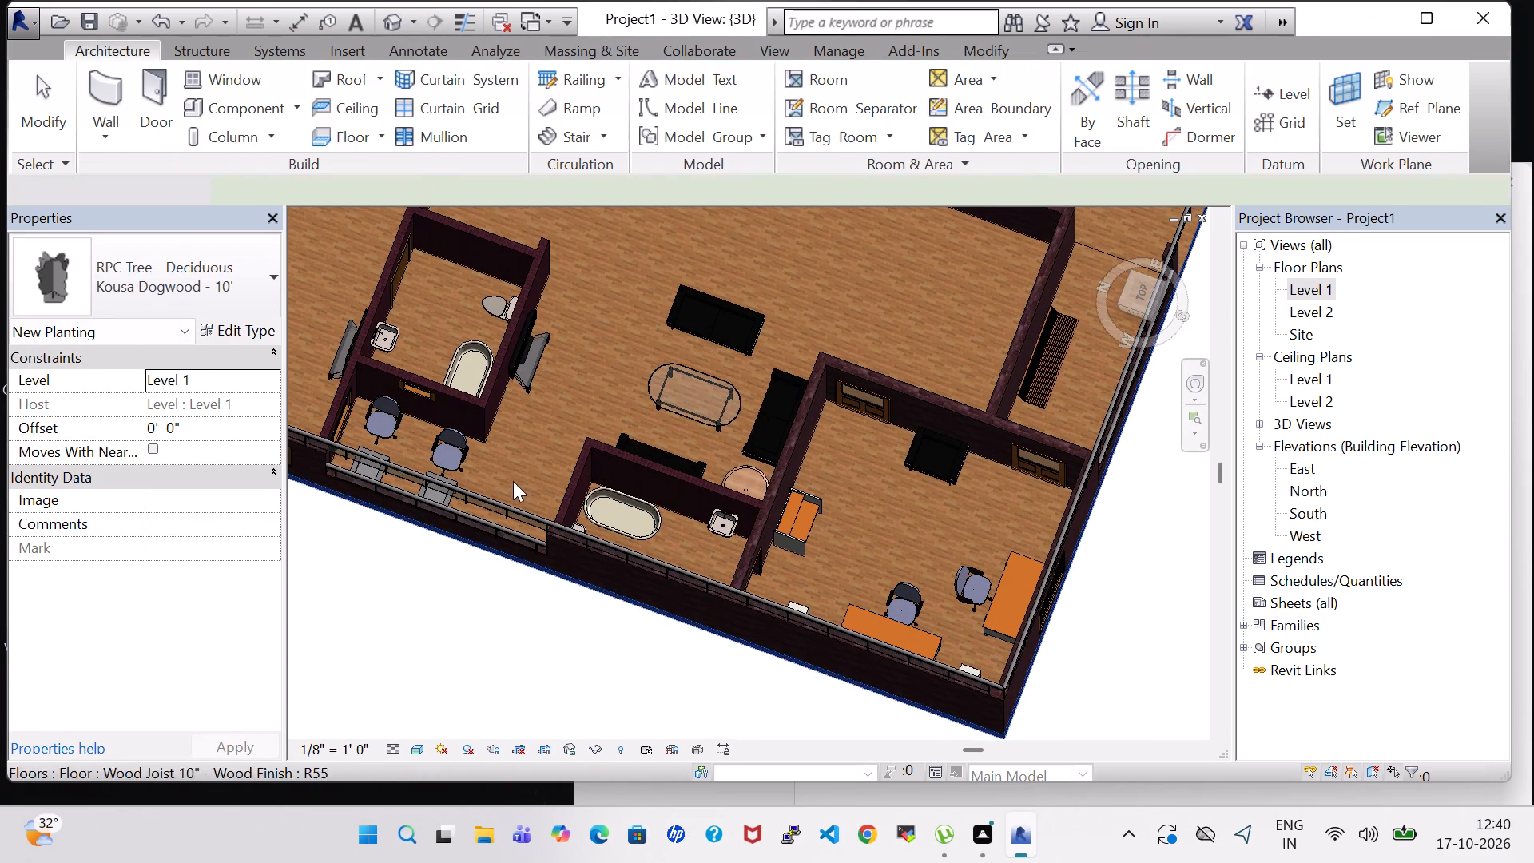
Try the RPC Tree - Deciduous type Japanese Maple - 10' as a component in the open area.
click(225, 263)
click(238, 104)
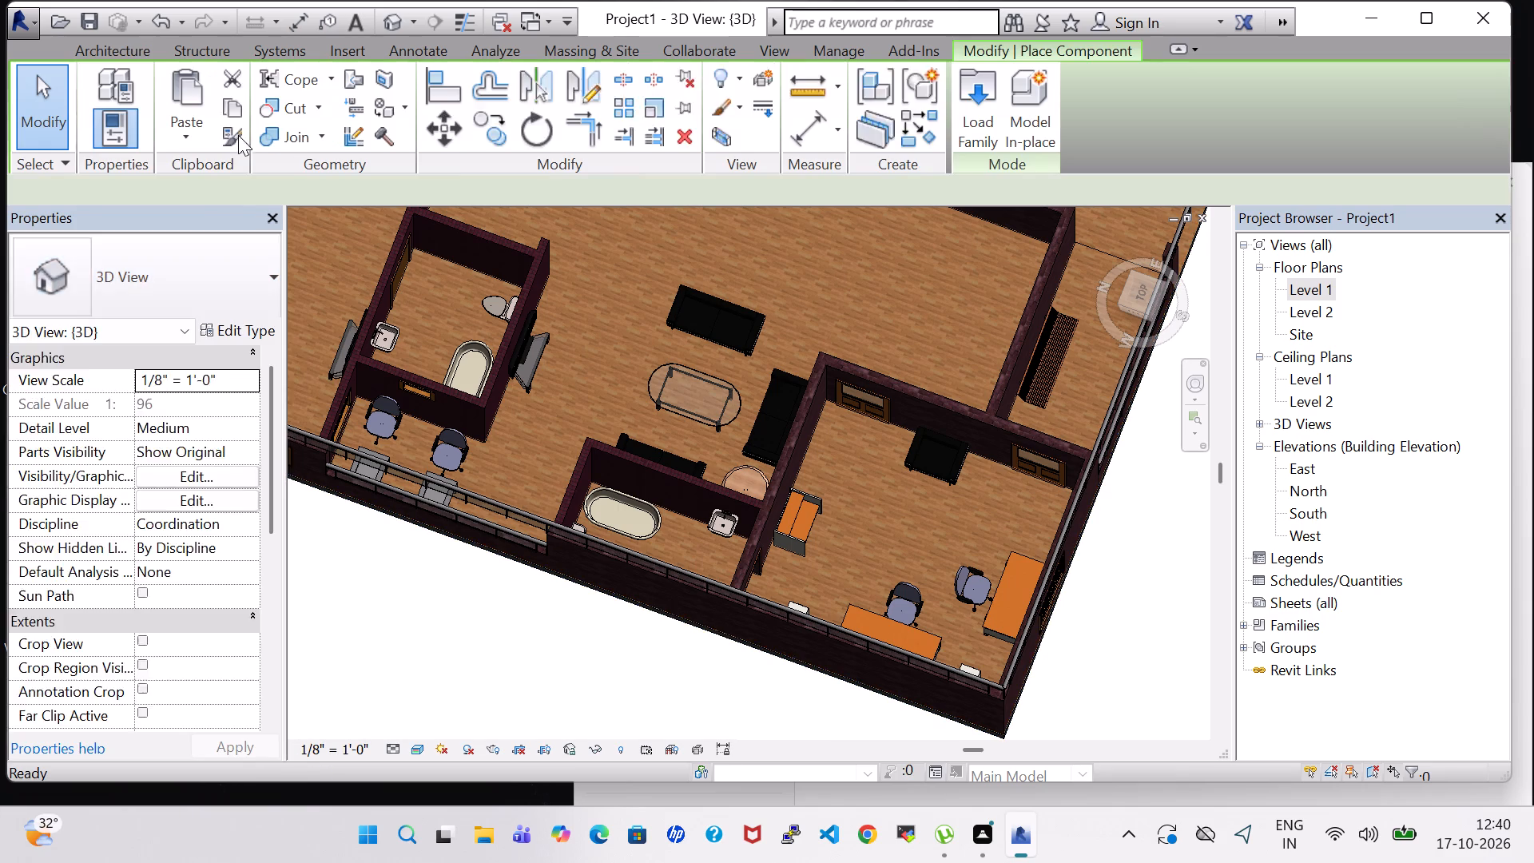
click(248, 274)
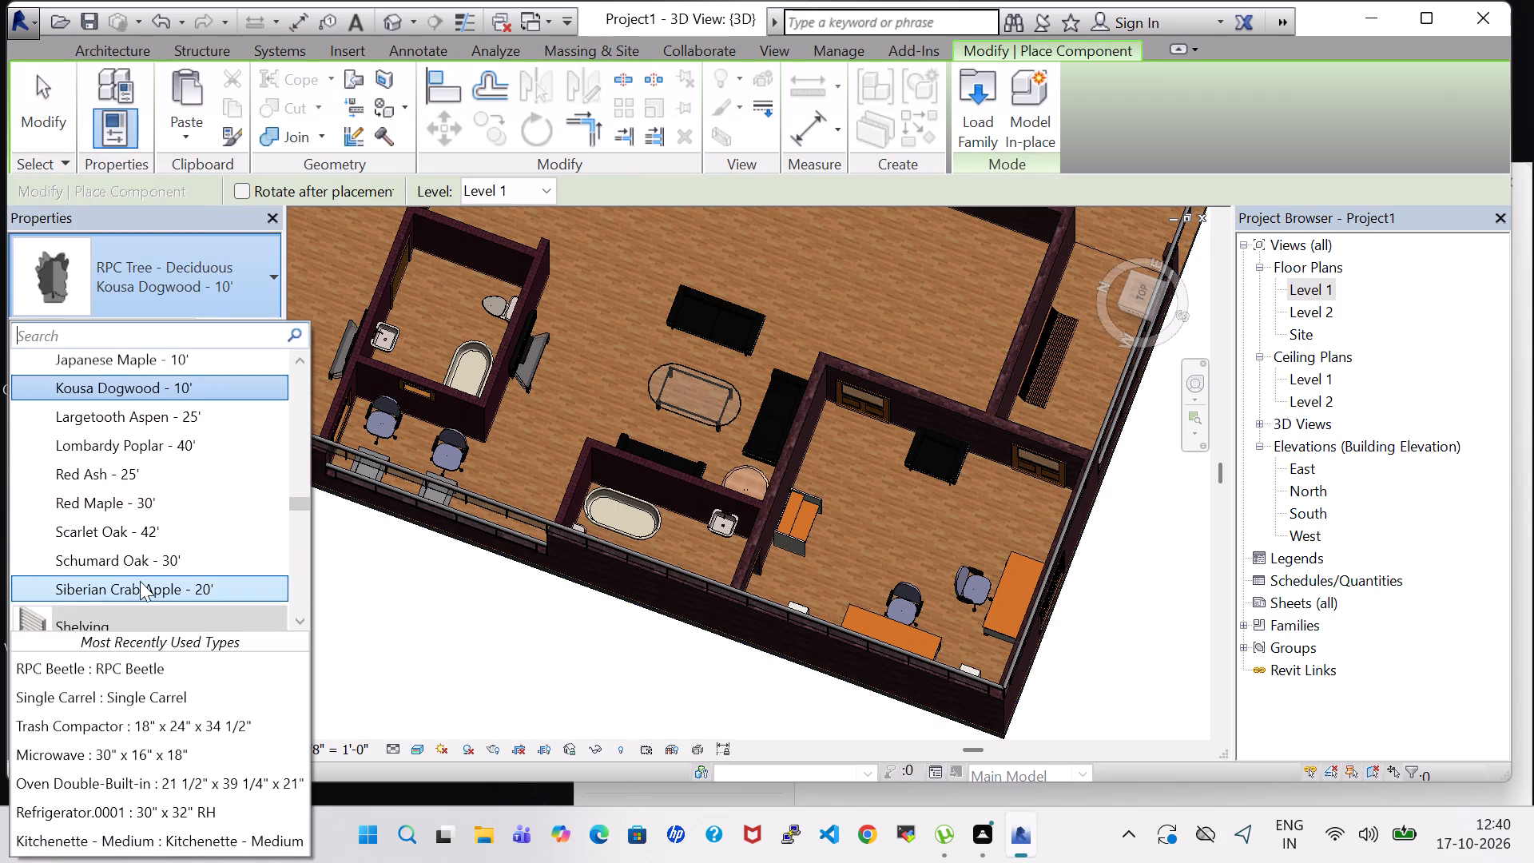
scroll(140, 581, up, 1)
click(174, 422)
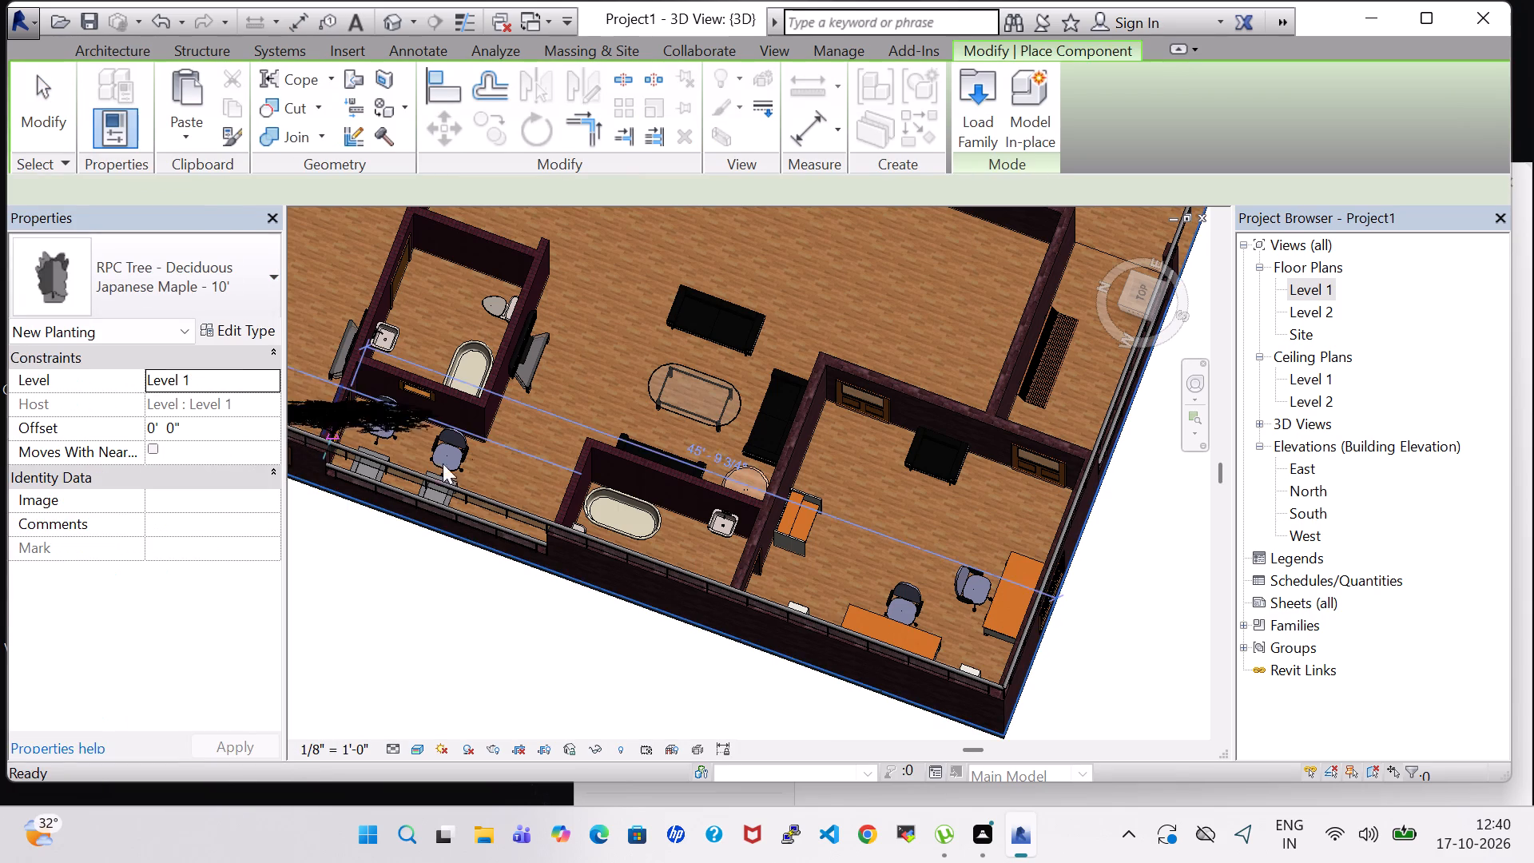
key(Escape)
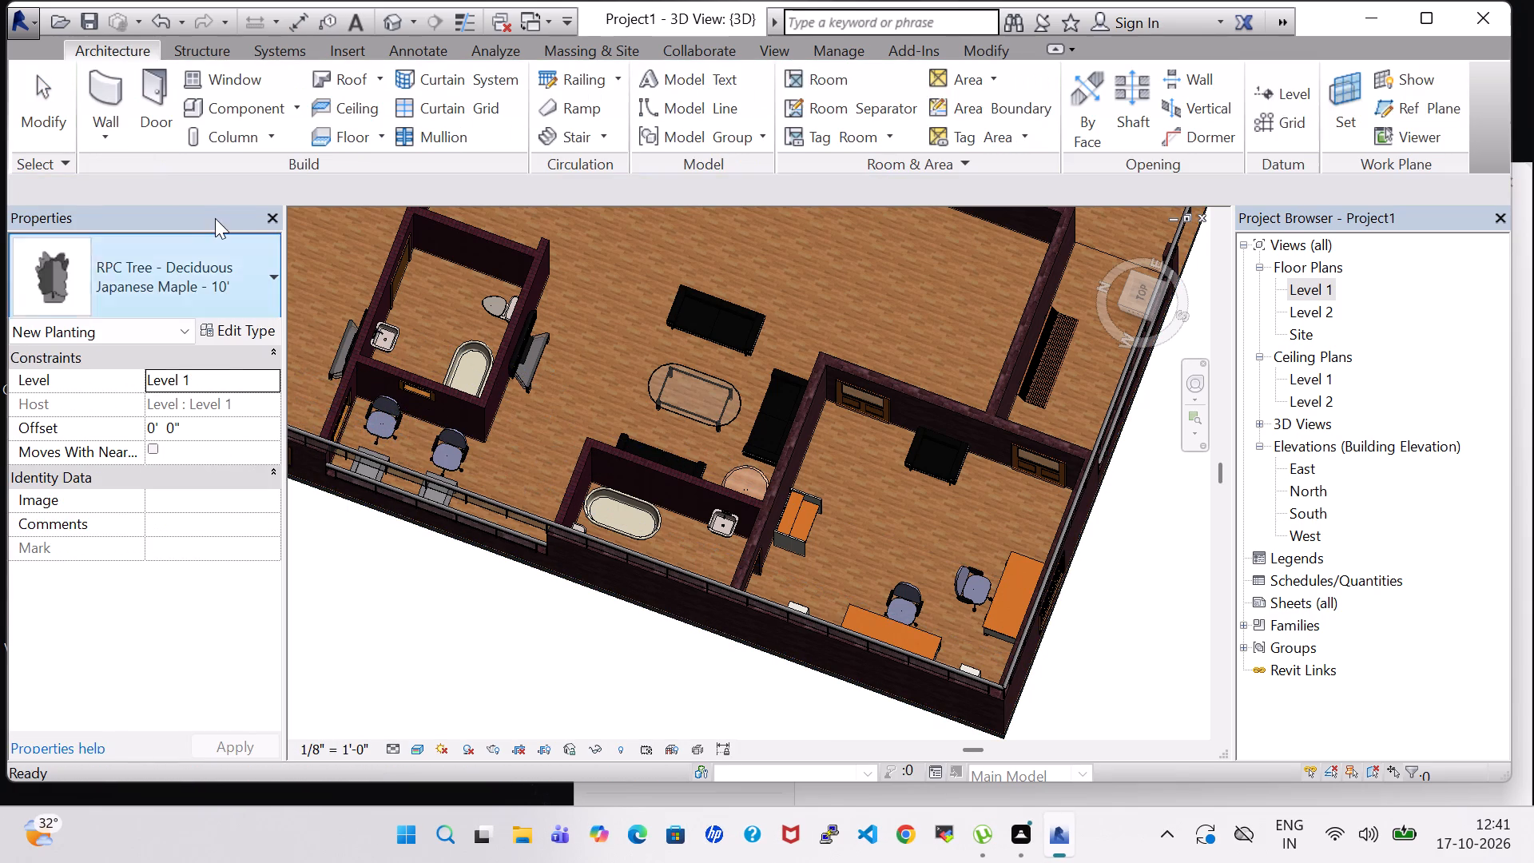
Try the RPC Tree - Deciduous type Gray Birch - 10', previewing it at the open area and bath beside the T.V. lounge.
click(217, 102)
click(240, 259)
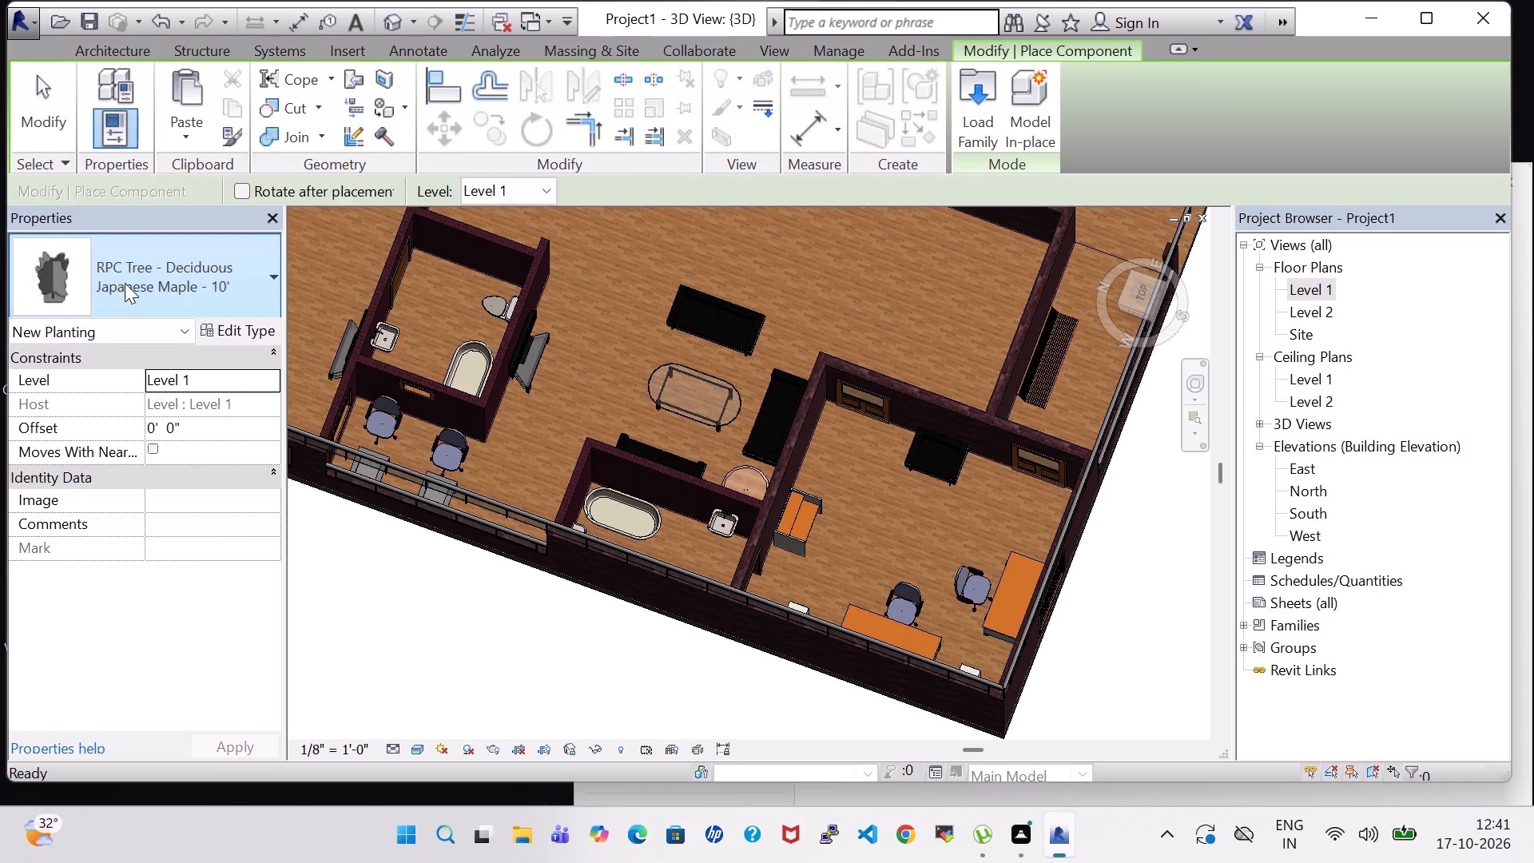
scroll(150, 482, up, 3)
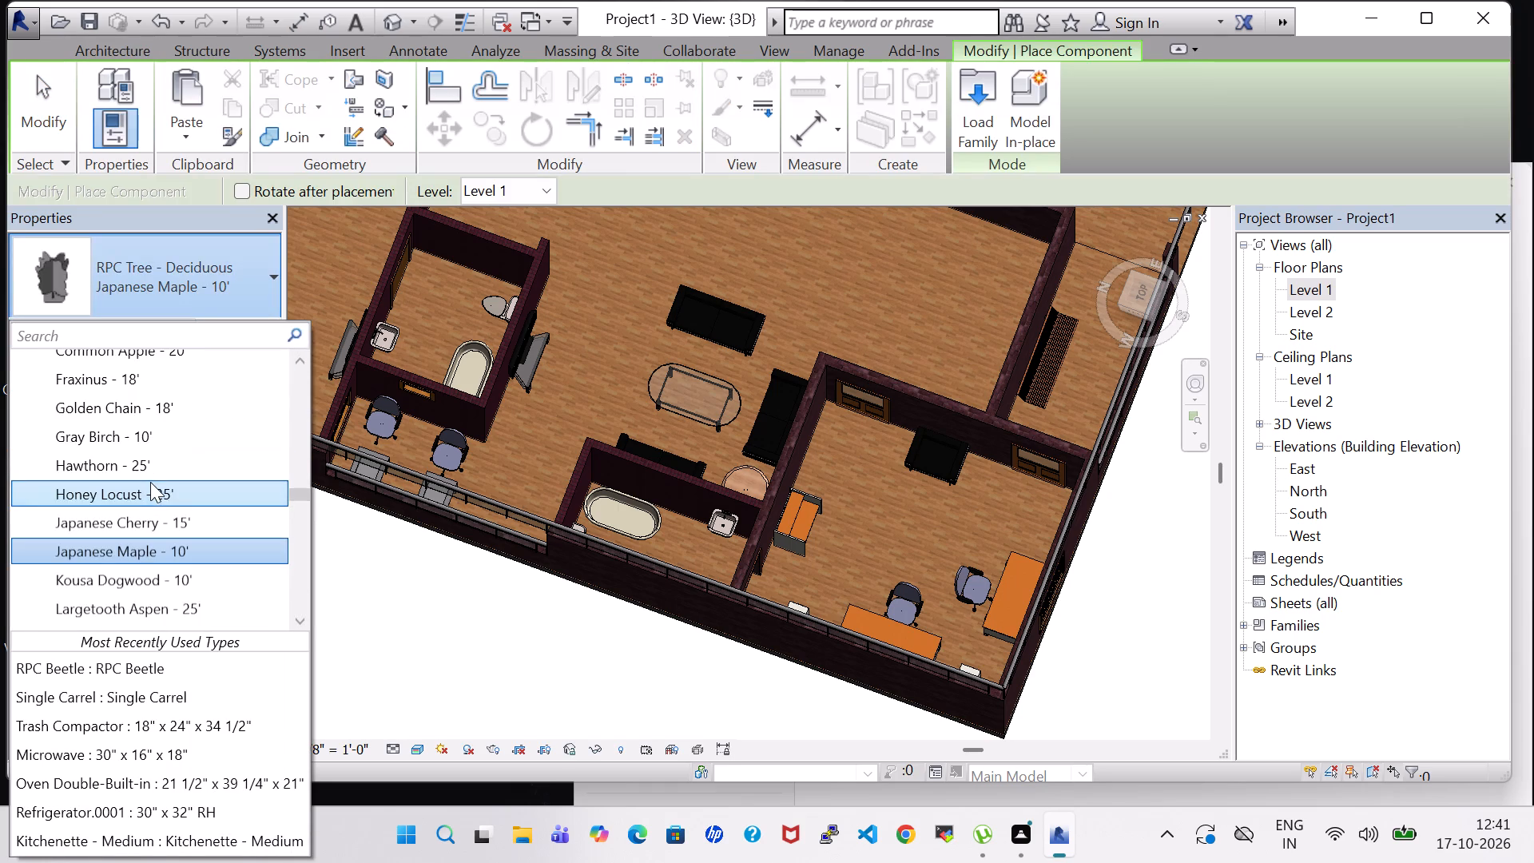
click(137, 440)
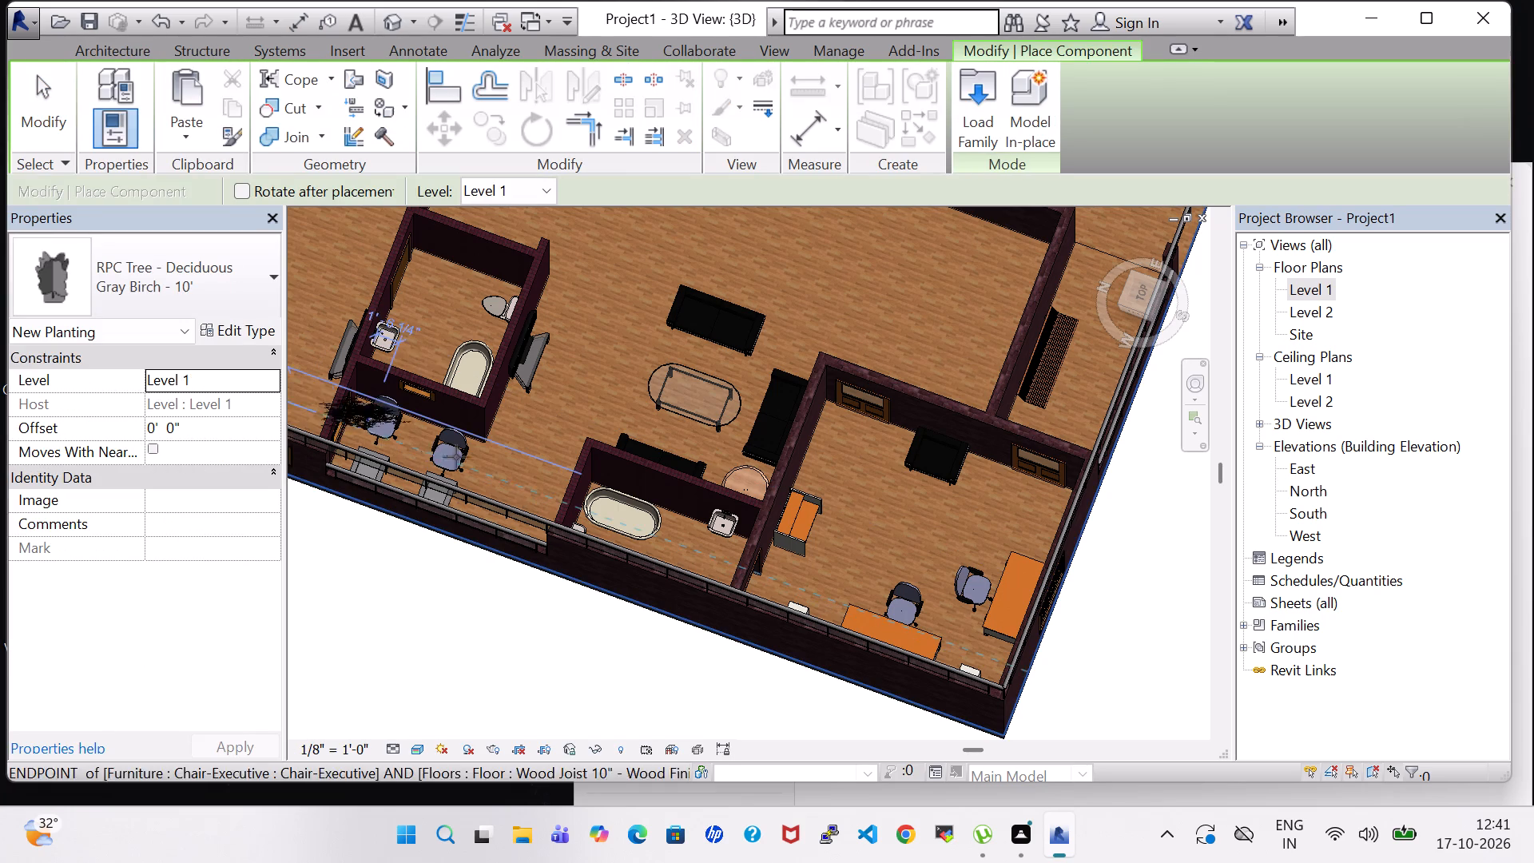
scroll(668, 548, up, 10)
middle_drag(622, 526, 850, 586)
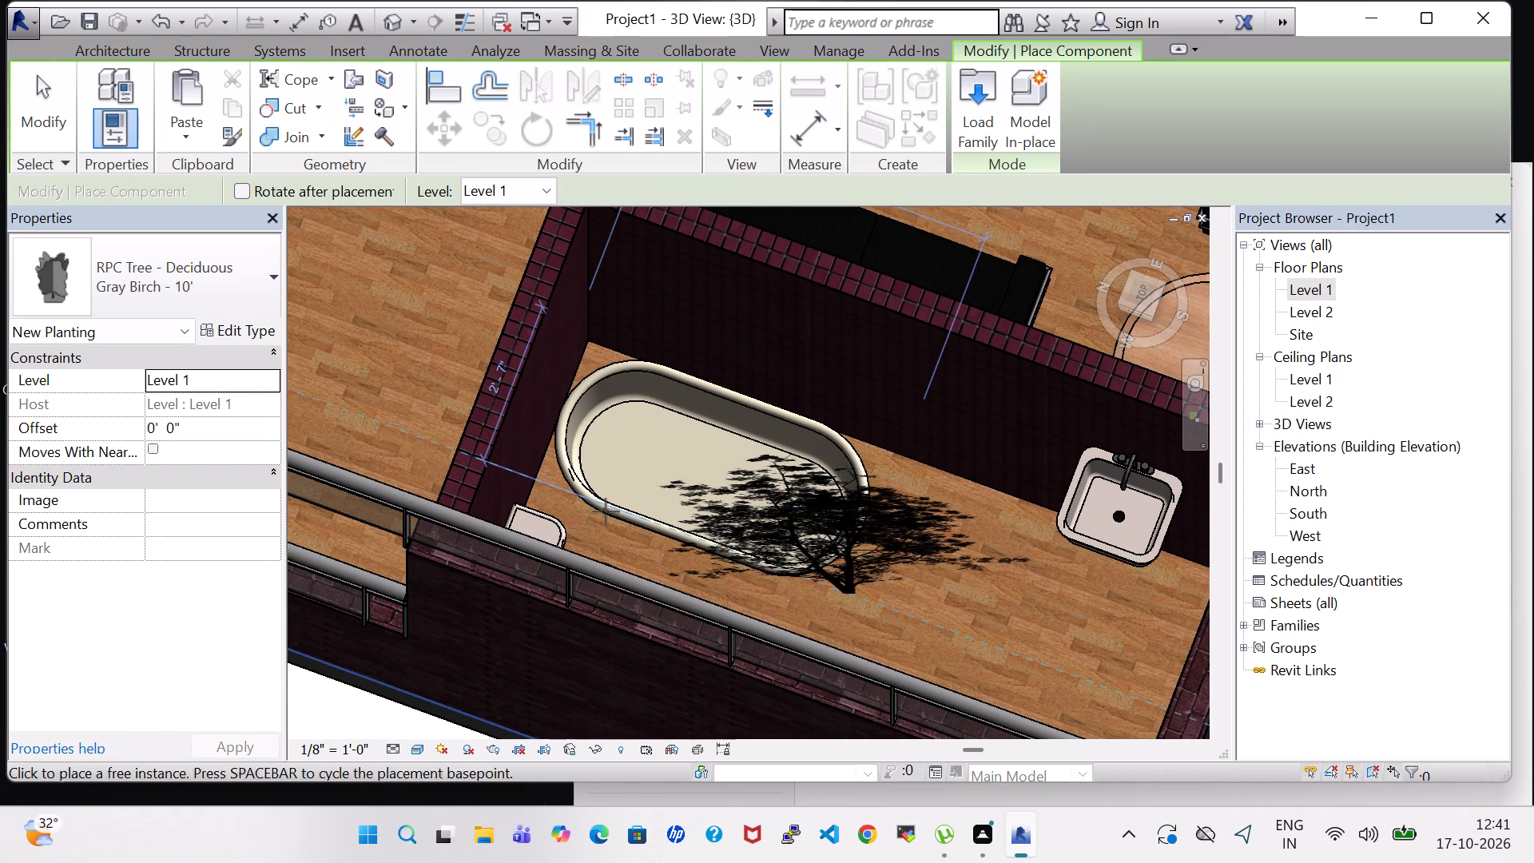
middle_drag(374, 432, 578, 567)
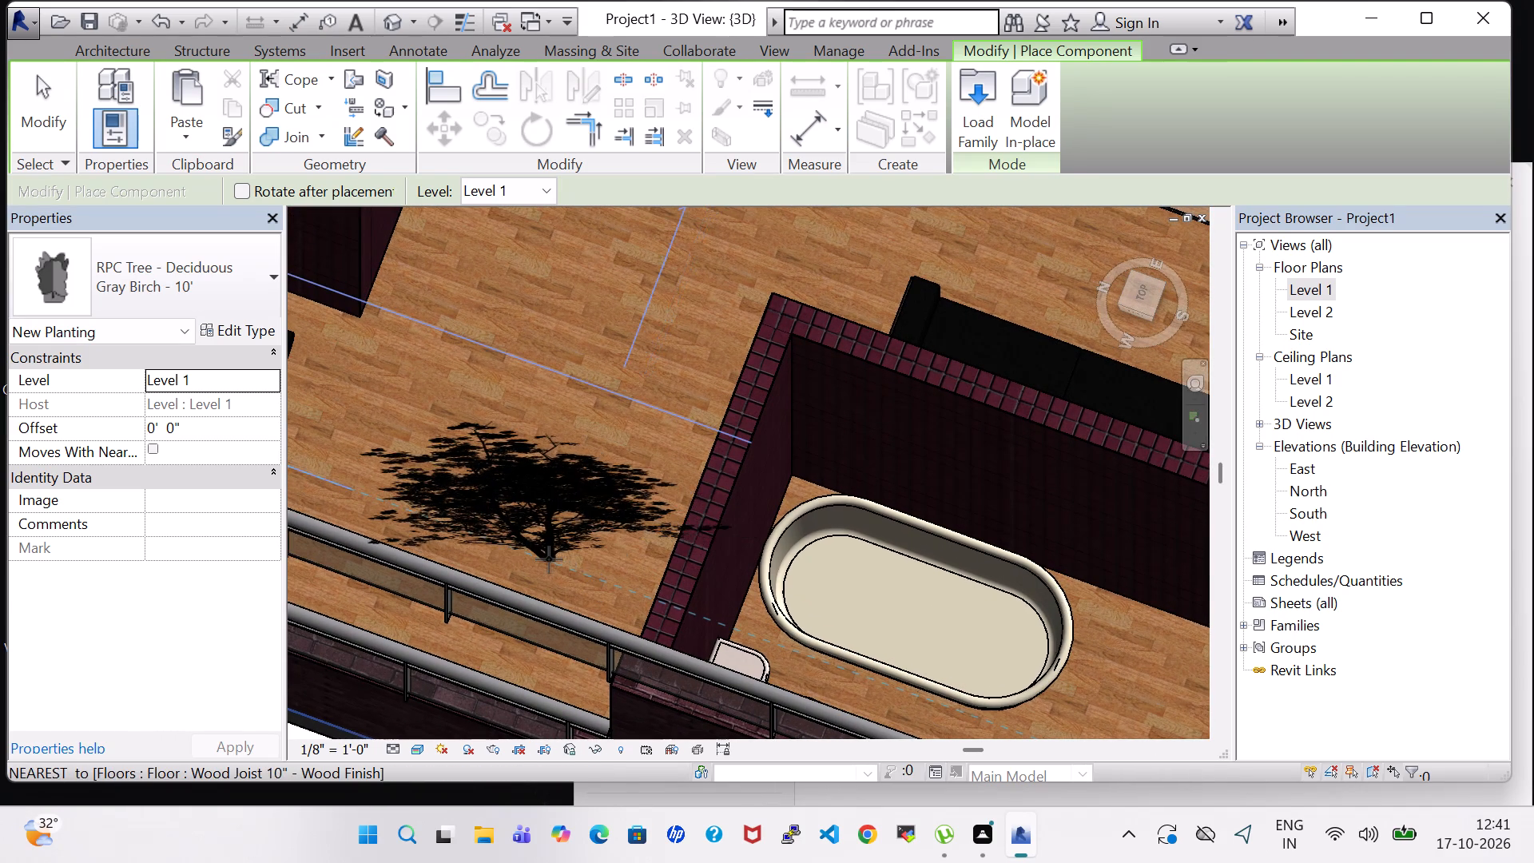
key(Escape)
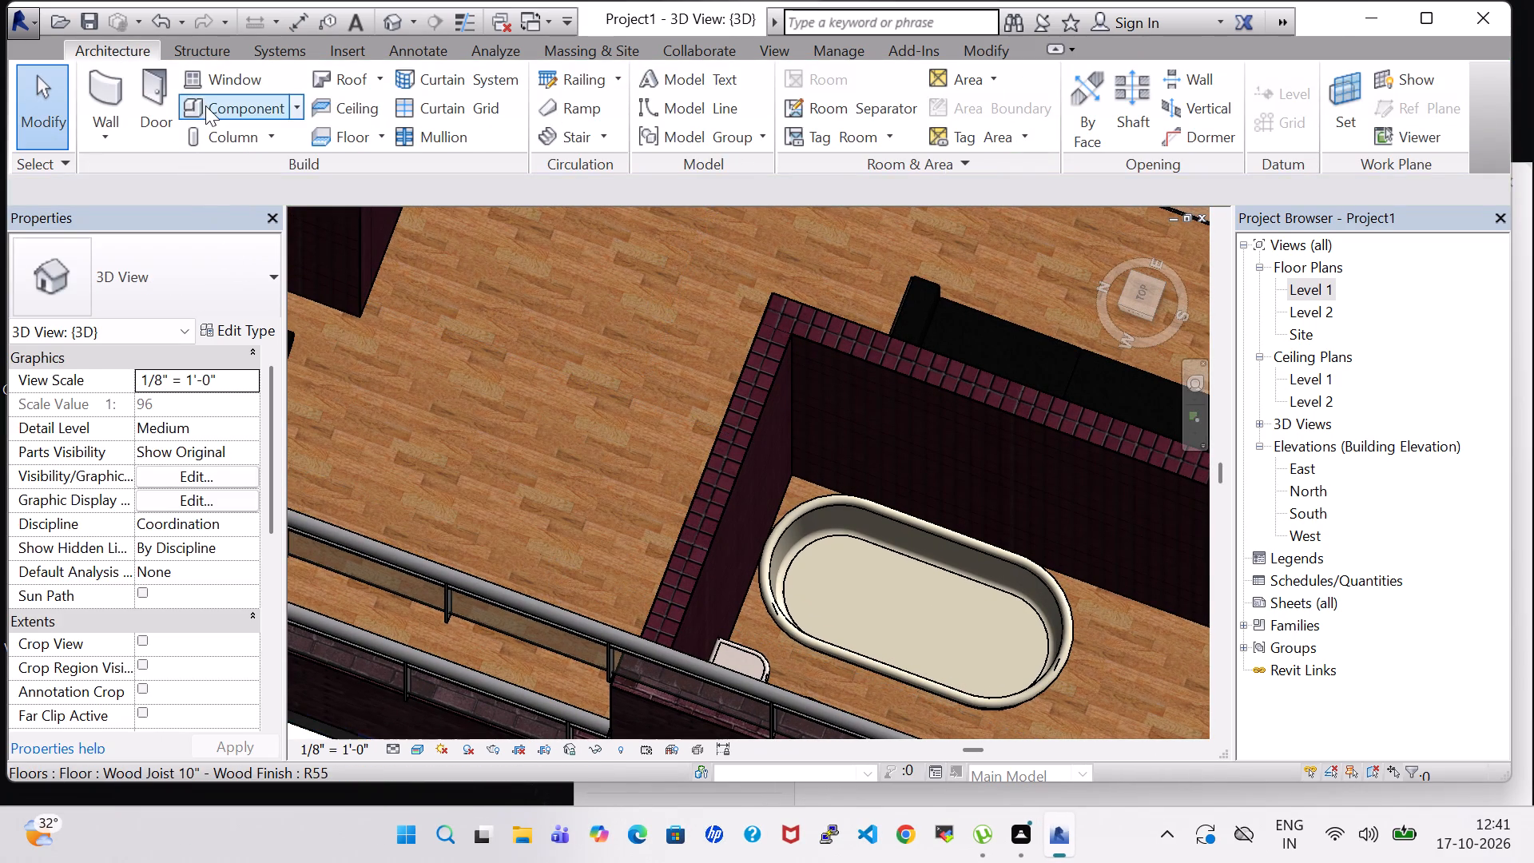
Browse the RPC Tree - Deciduous types and preview Gray Birch - 10' in 3D beside the T.V. lounge, leaving it unplaced.
click(205, 105)
click(204, 266)
scroll(204, 442, up, 1)
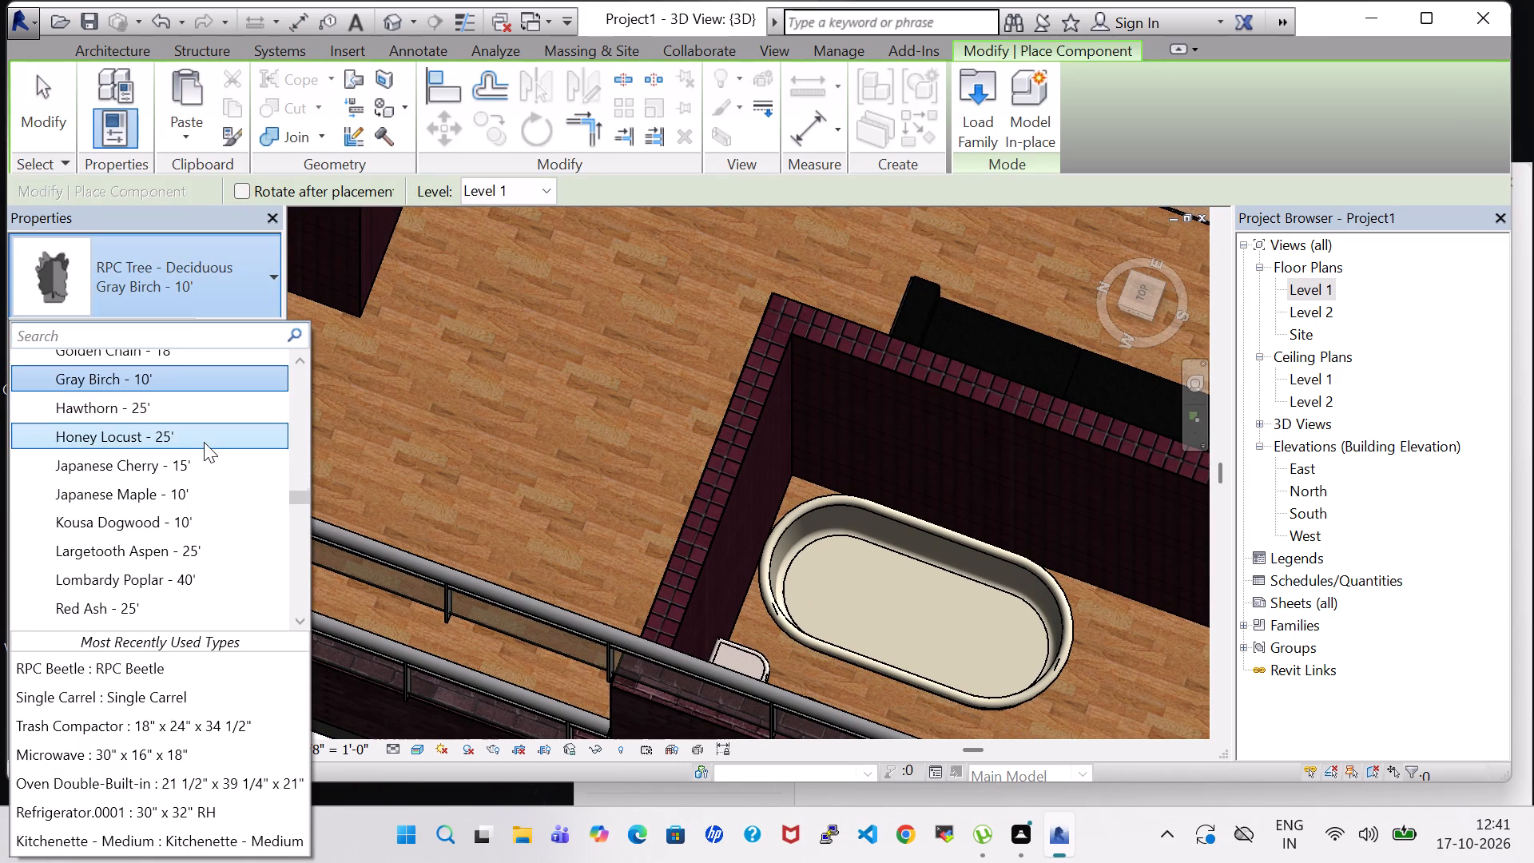
scroll(204, 442, up, 3)
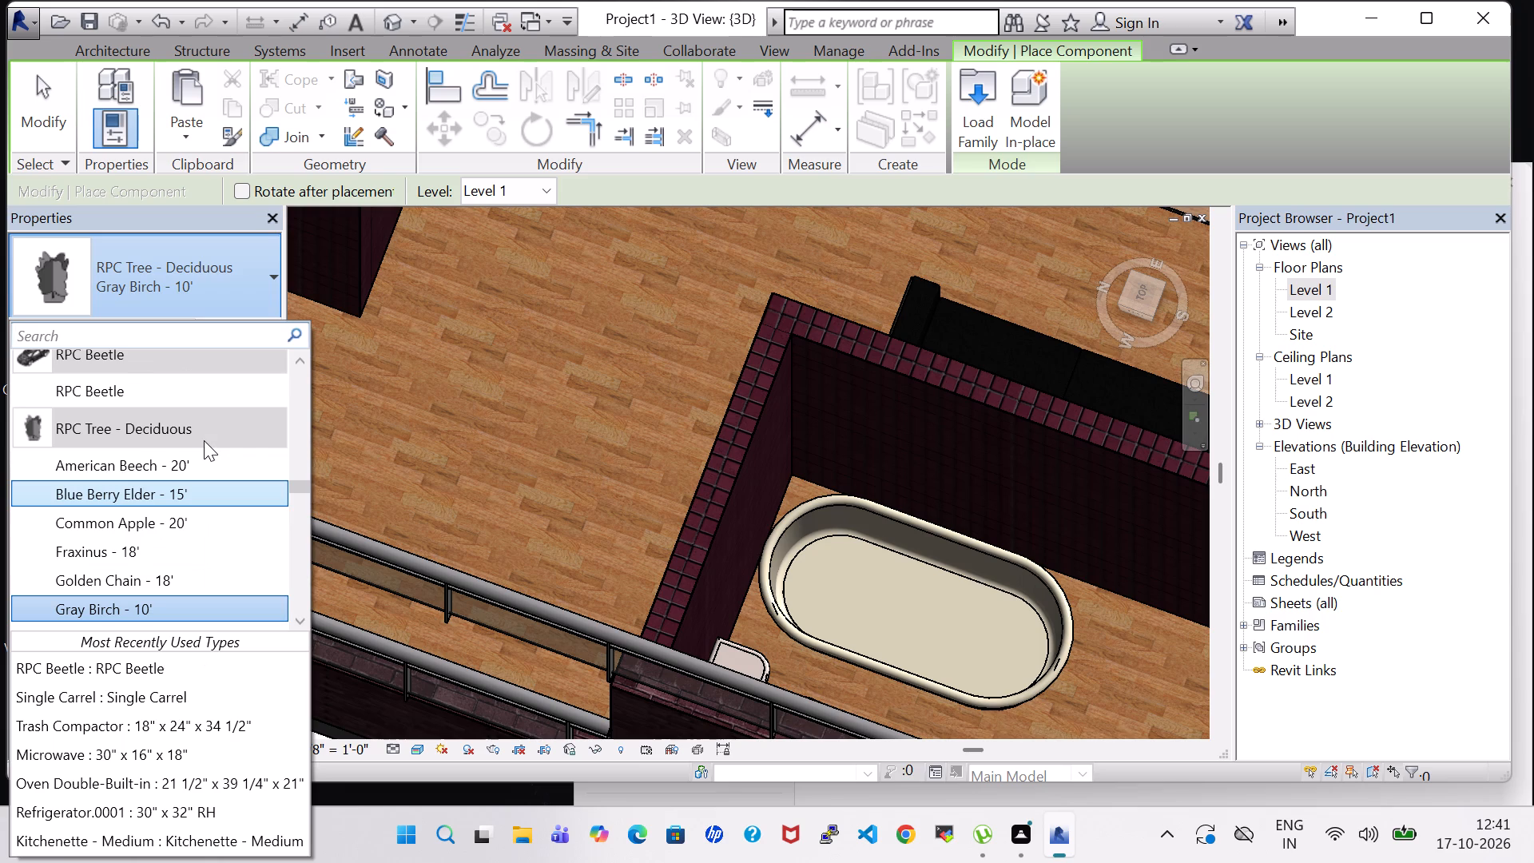
key(Escape)
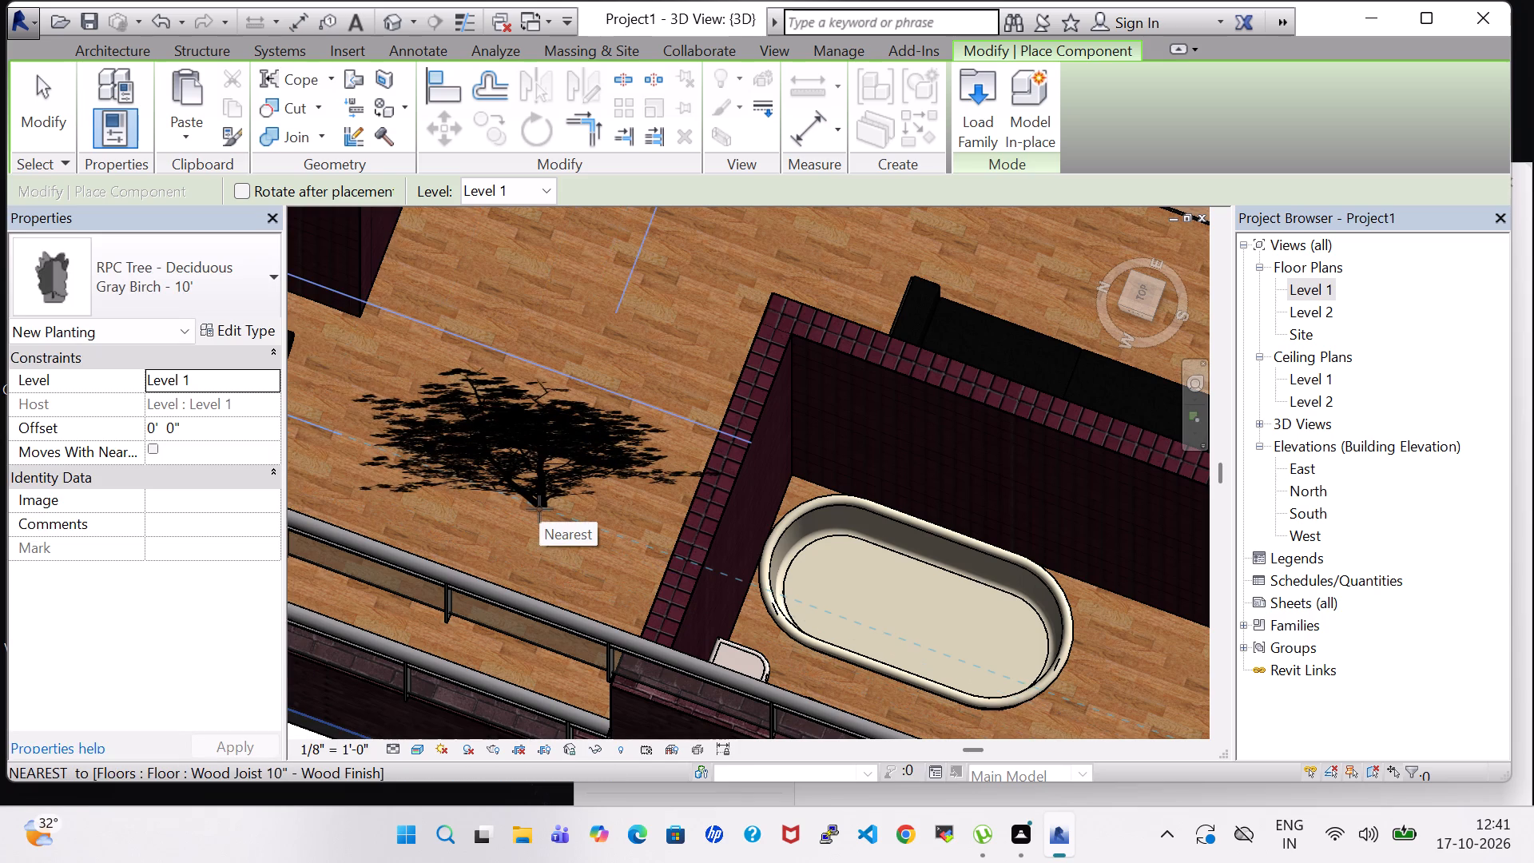
shift+middle_drag(539, 509, 558, 391)
middle_drag(558, 391, 566, 388)
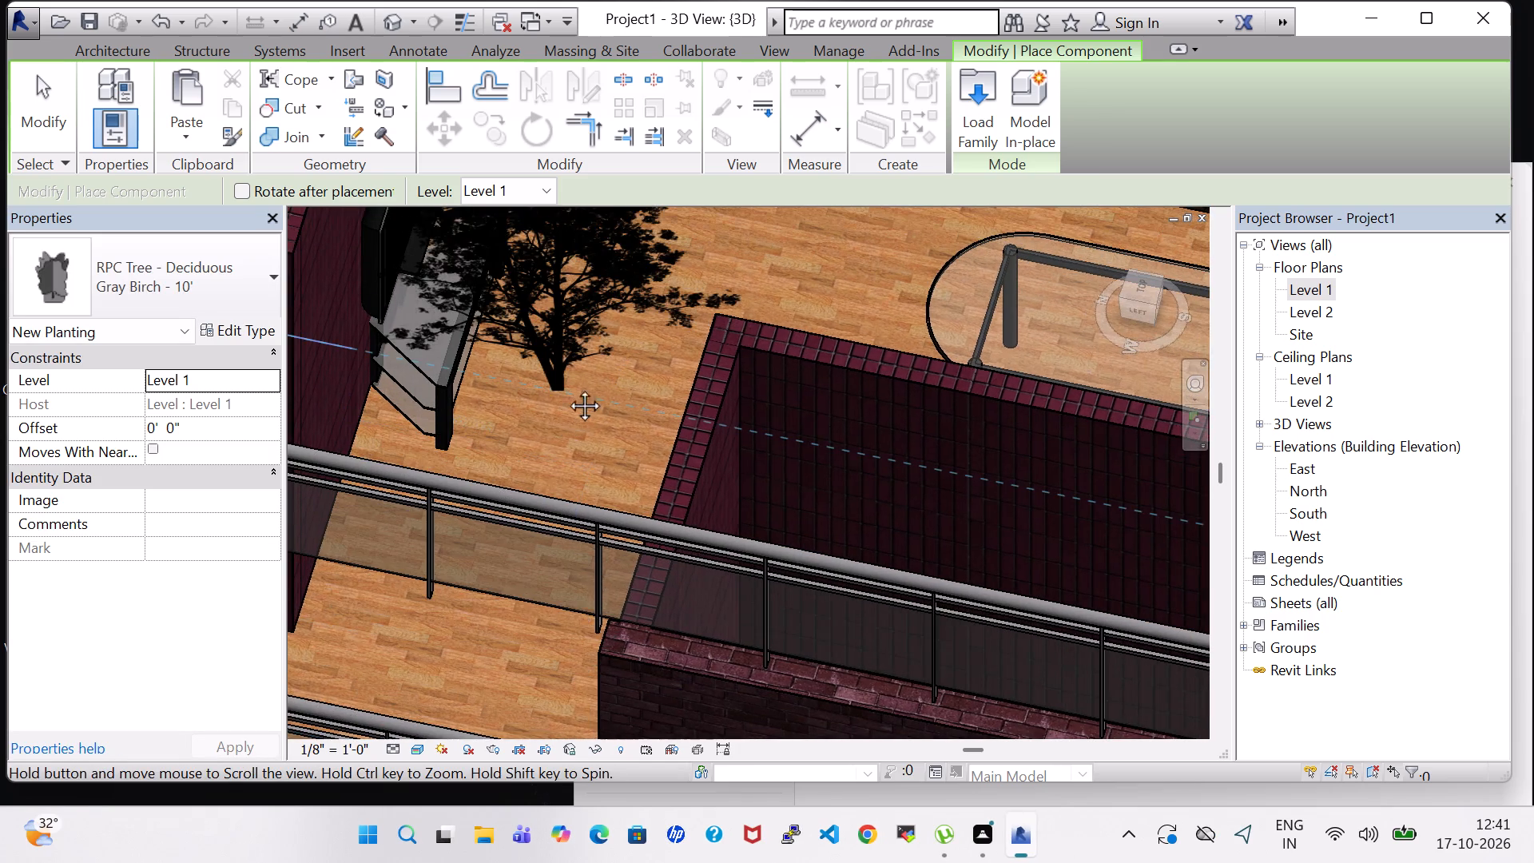
middle_drag(566, 388, 631, 482)
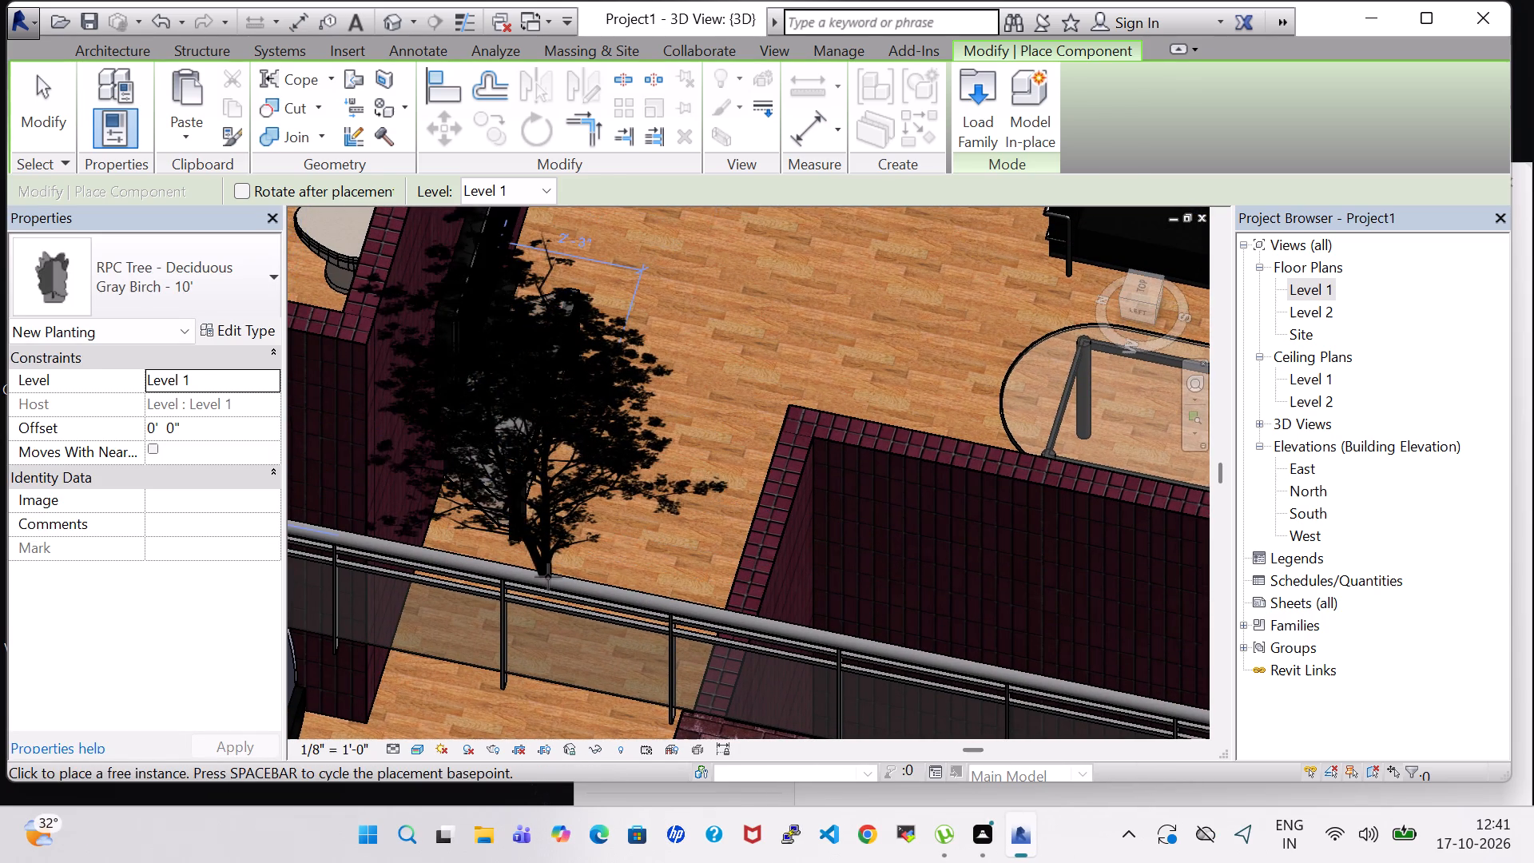
key(Escape)
scroll(638, 431, down, 1)
middle_drag(638, 427, 623, 371)
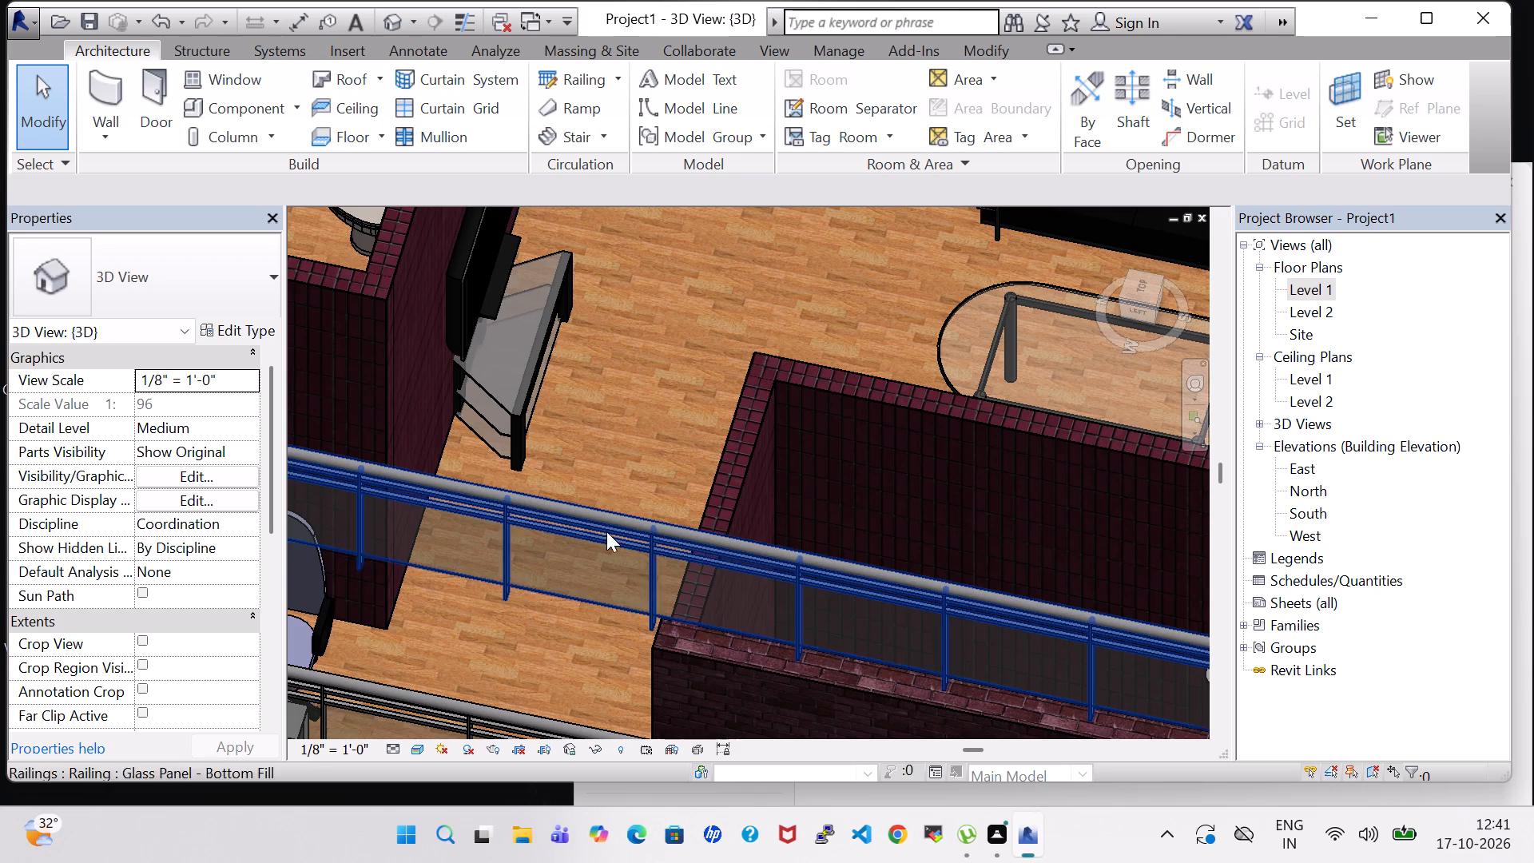
click(232, 108)
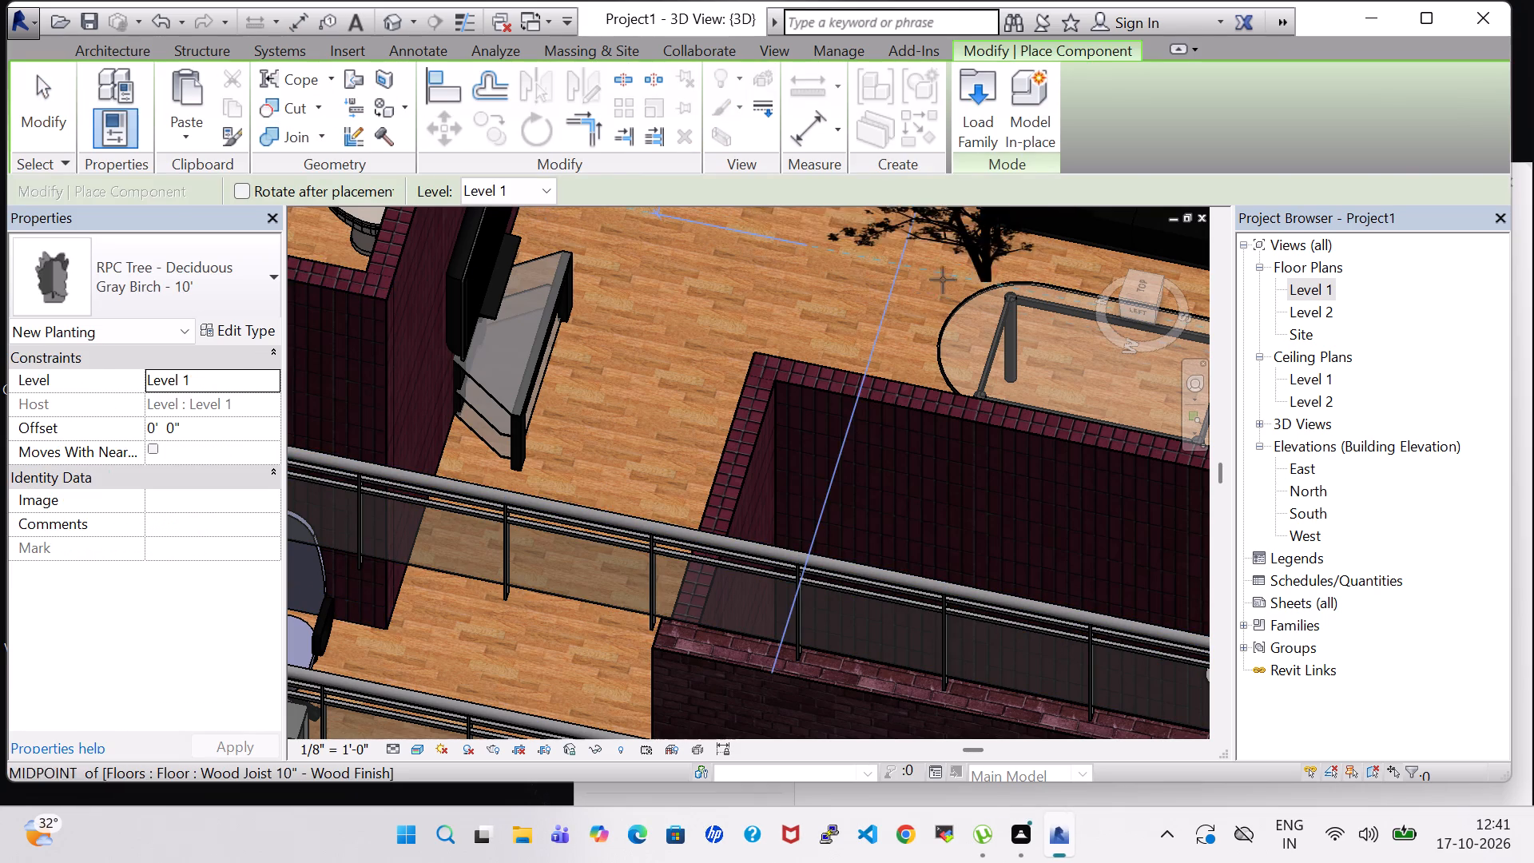
key(Escape)
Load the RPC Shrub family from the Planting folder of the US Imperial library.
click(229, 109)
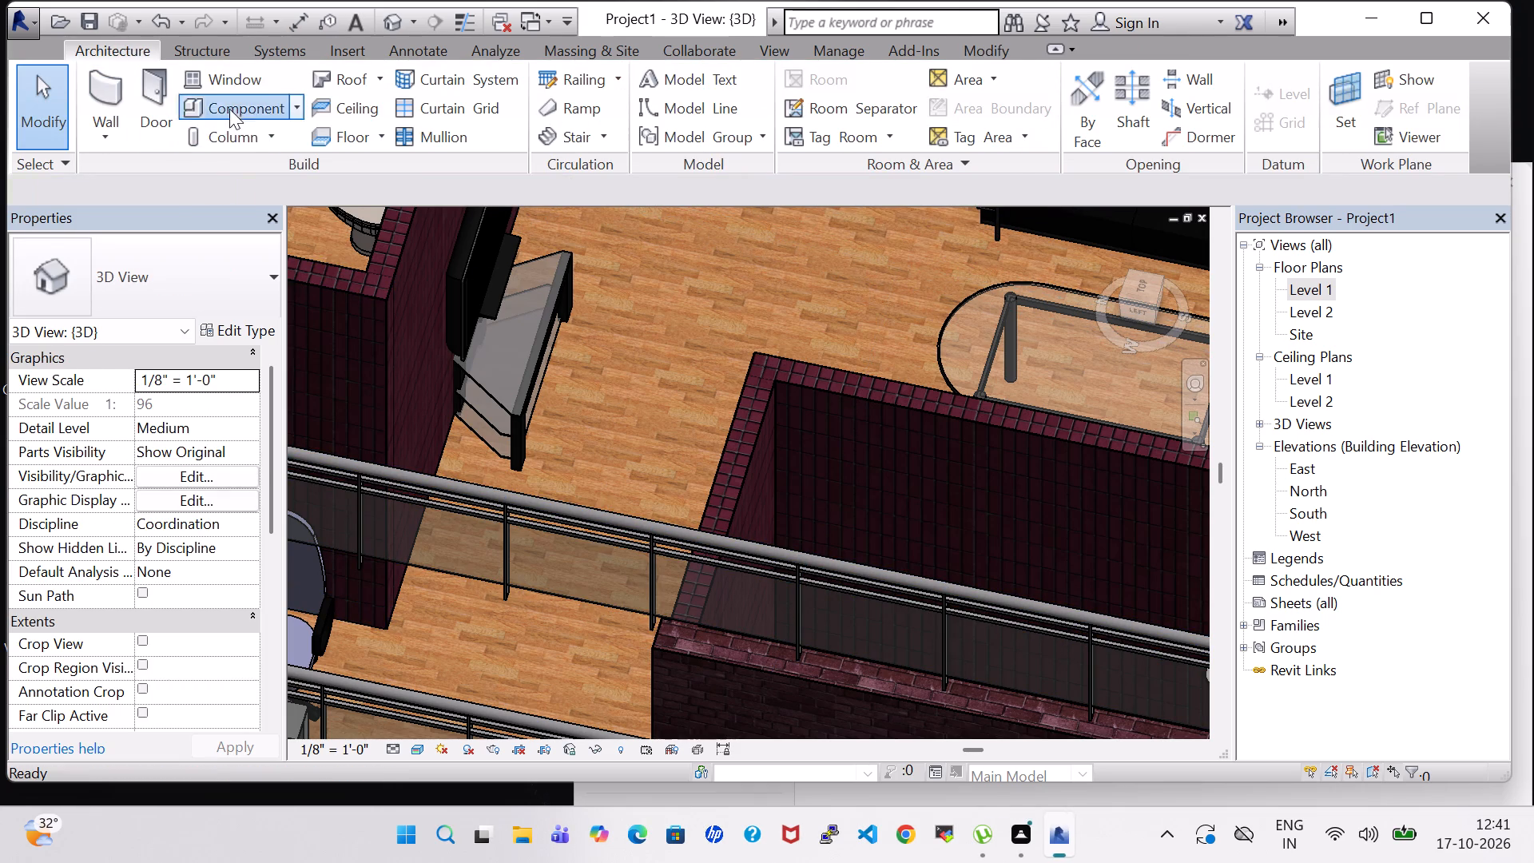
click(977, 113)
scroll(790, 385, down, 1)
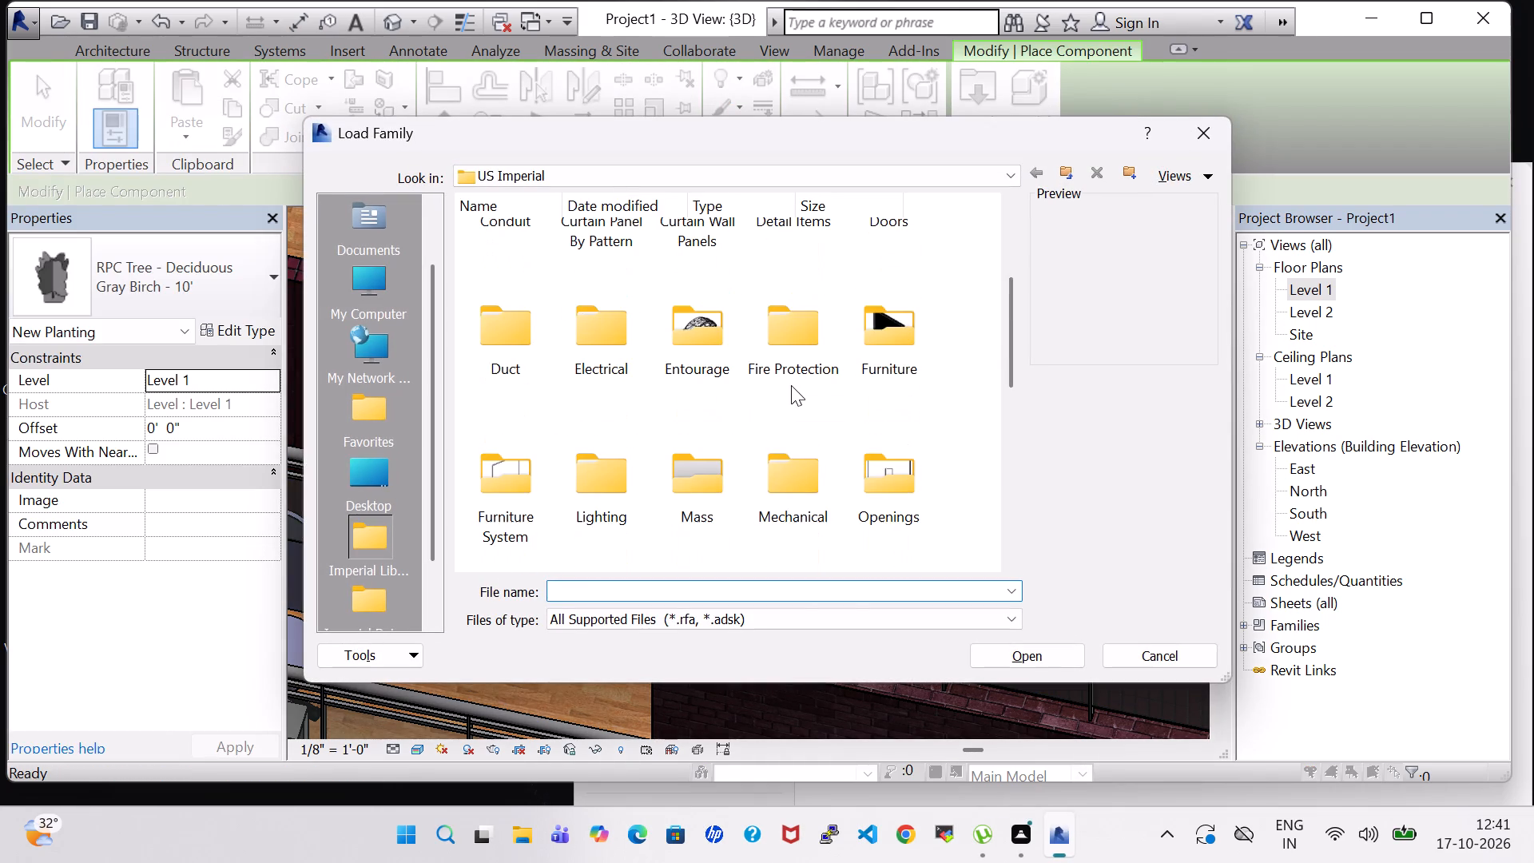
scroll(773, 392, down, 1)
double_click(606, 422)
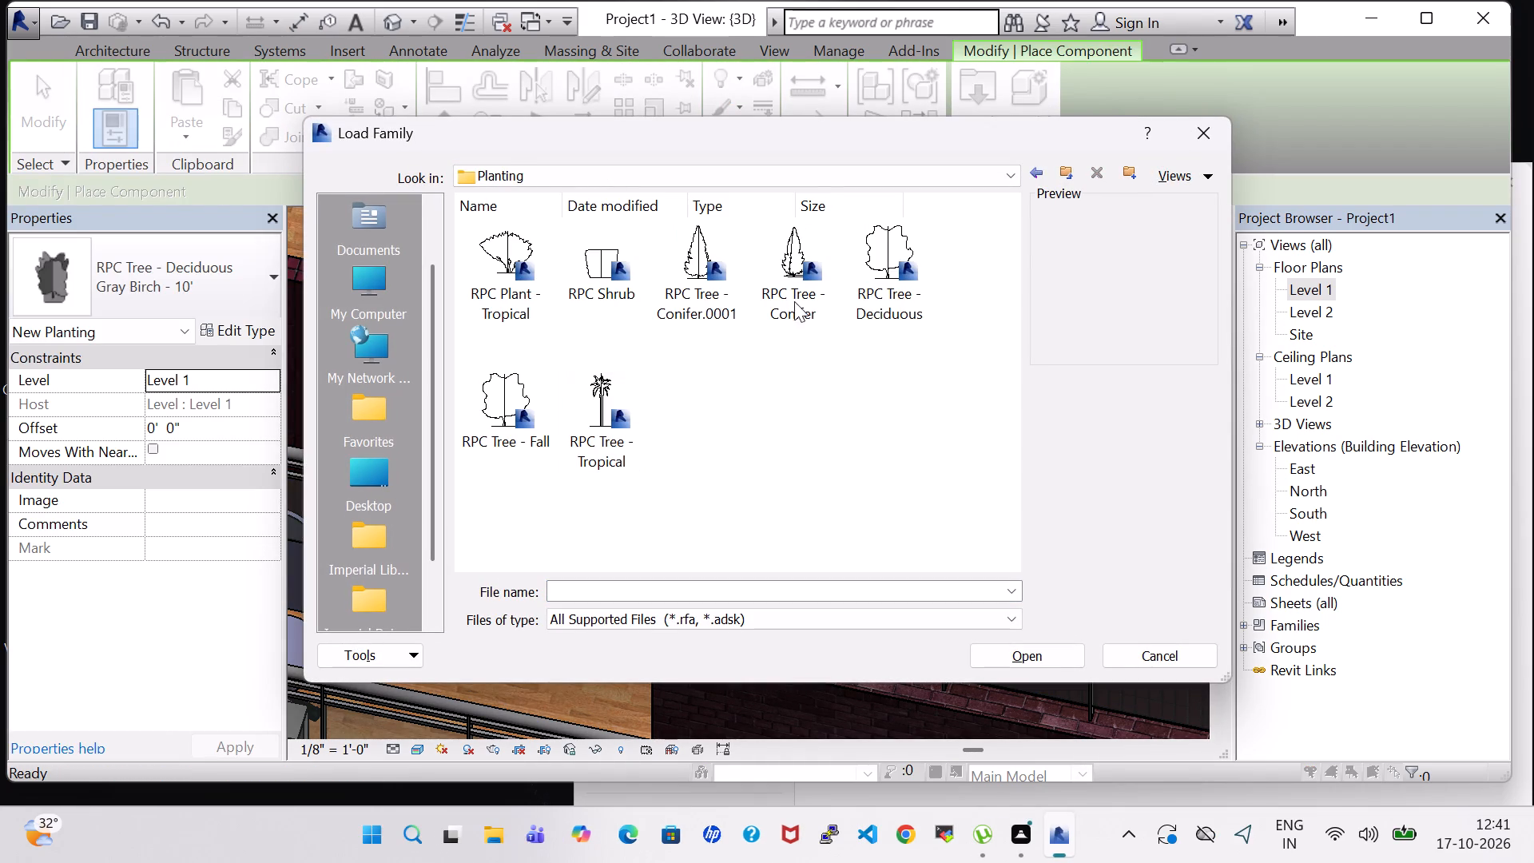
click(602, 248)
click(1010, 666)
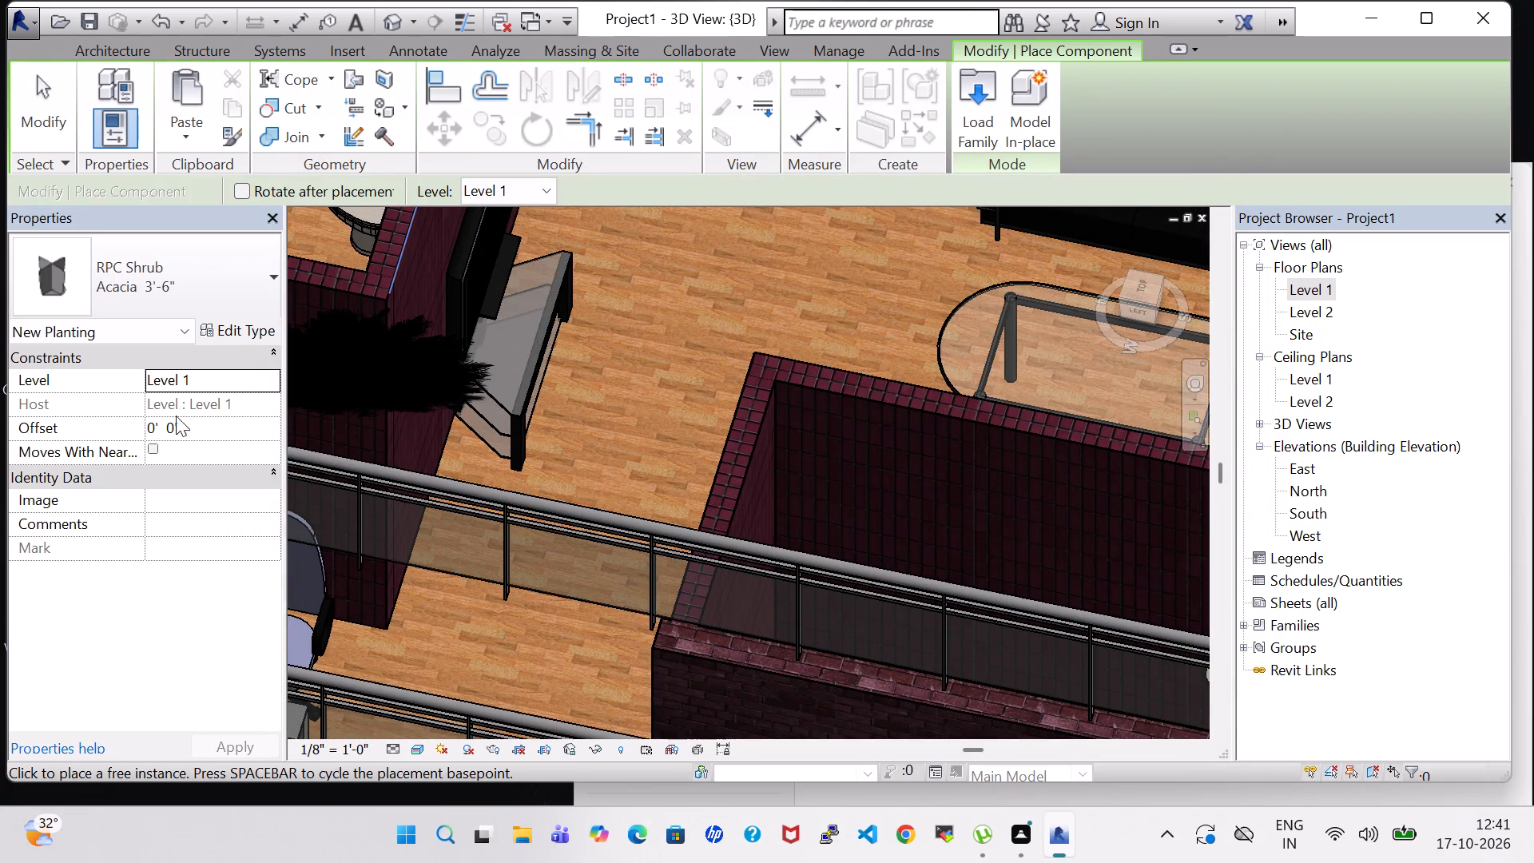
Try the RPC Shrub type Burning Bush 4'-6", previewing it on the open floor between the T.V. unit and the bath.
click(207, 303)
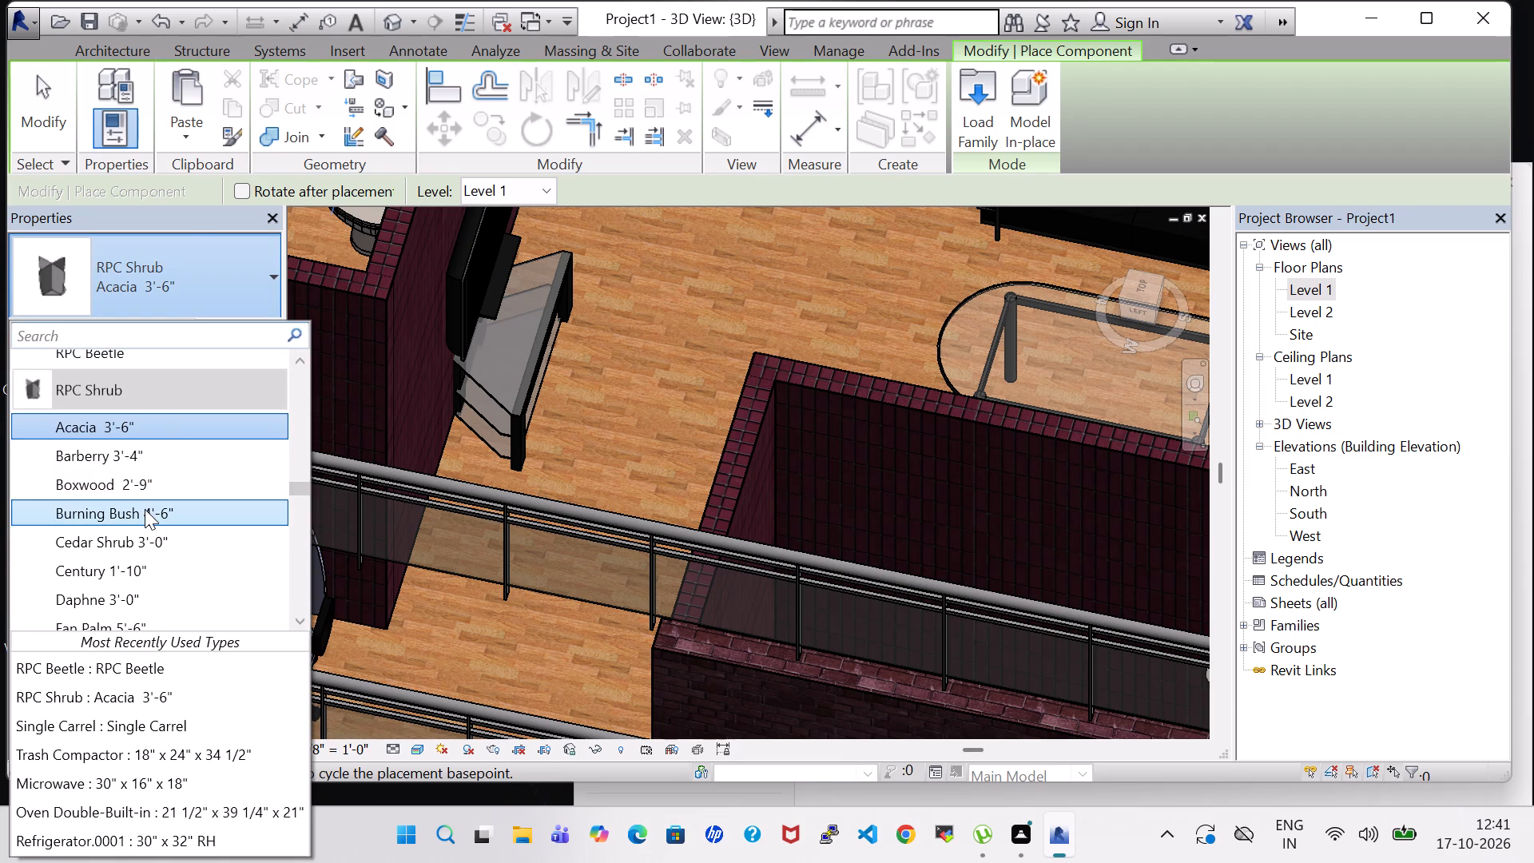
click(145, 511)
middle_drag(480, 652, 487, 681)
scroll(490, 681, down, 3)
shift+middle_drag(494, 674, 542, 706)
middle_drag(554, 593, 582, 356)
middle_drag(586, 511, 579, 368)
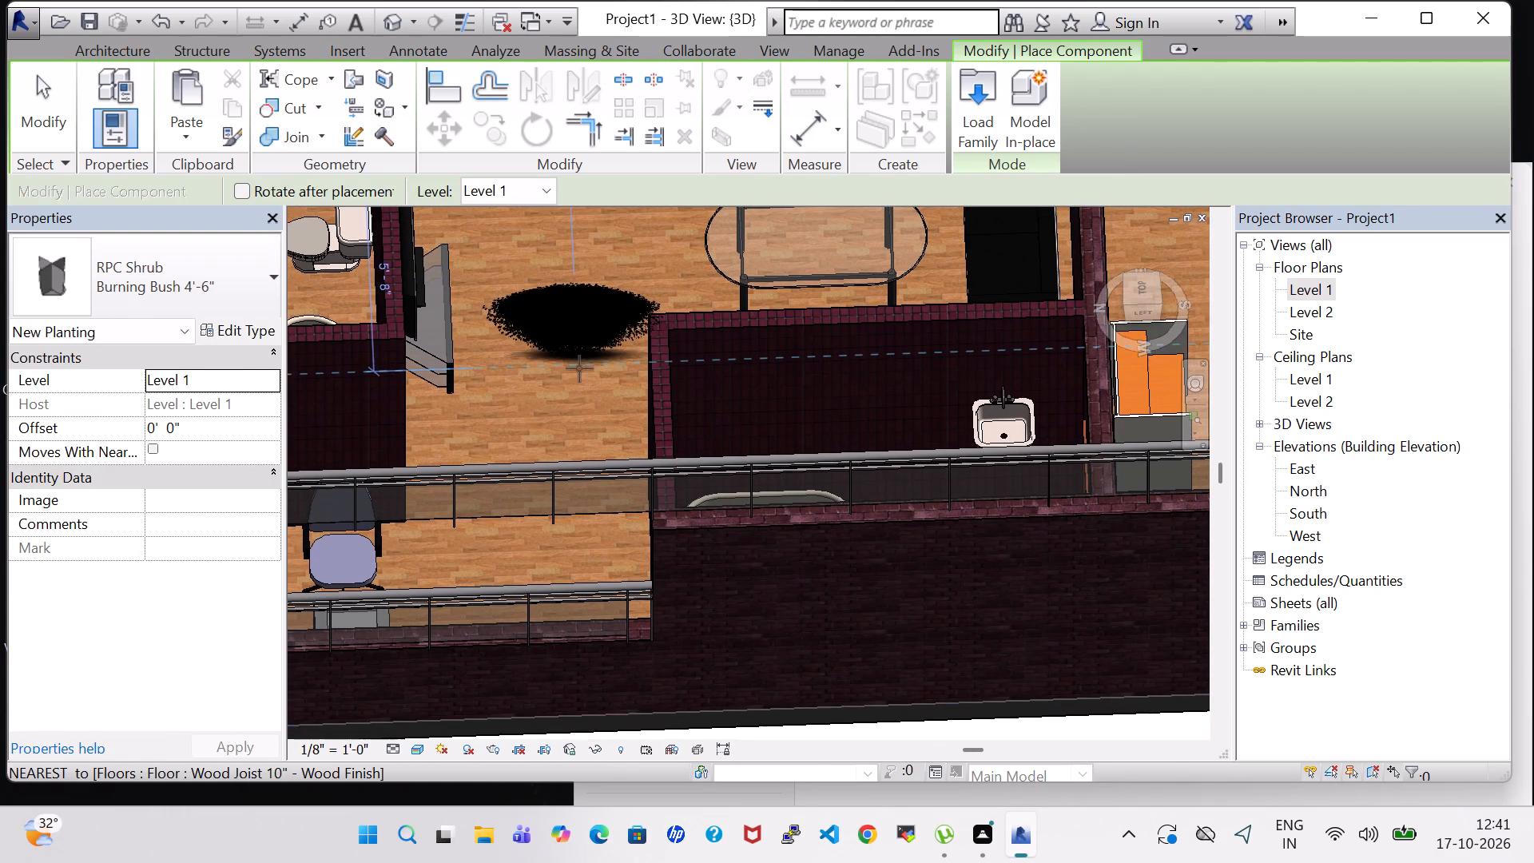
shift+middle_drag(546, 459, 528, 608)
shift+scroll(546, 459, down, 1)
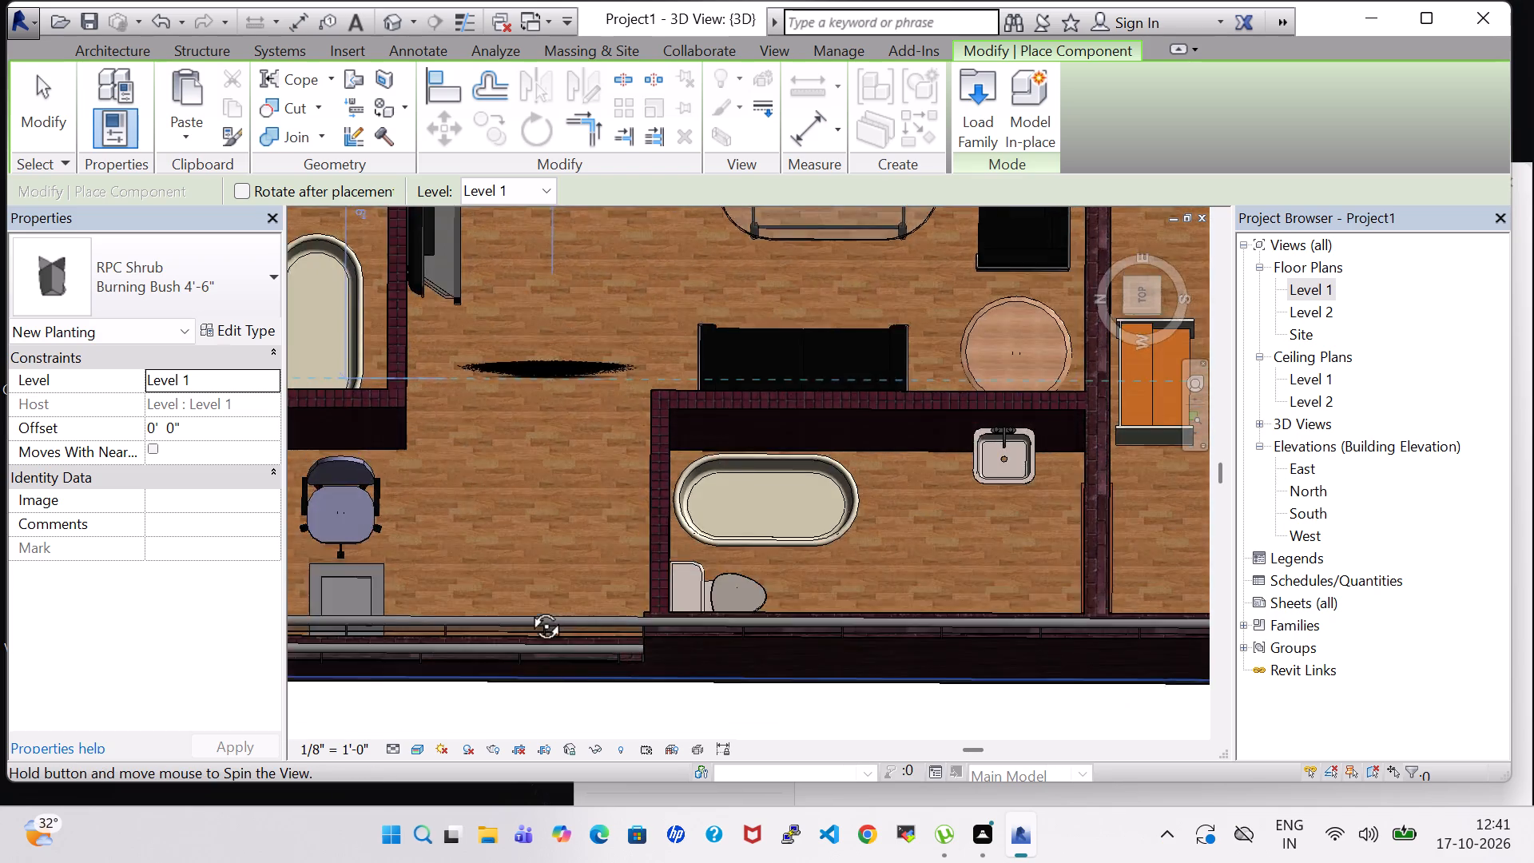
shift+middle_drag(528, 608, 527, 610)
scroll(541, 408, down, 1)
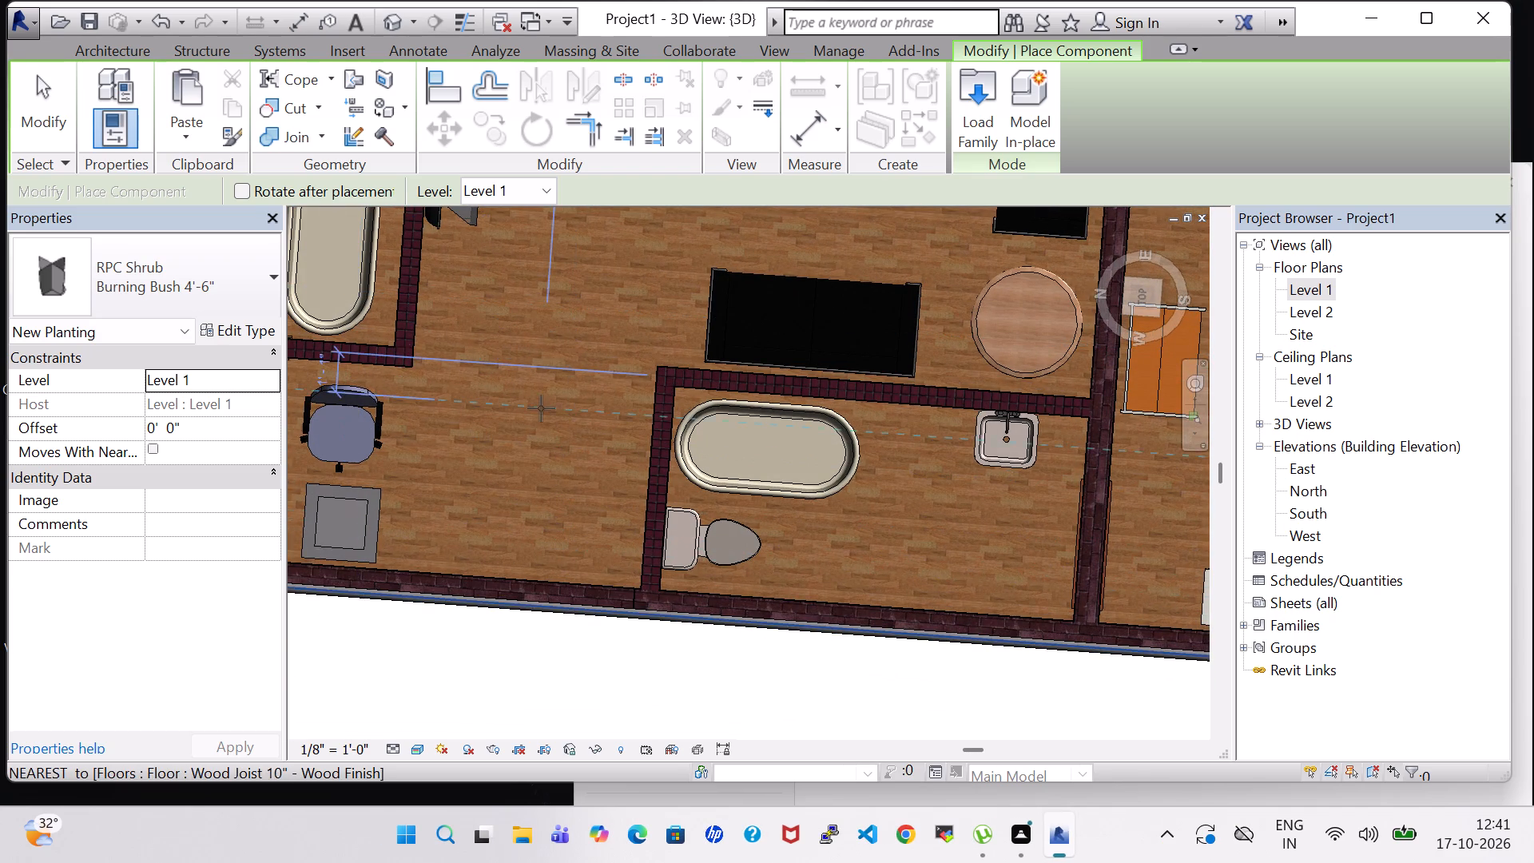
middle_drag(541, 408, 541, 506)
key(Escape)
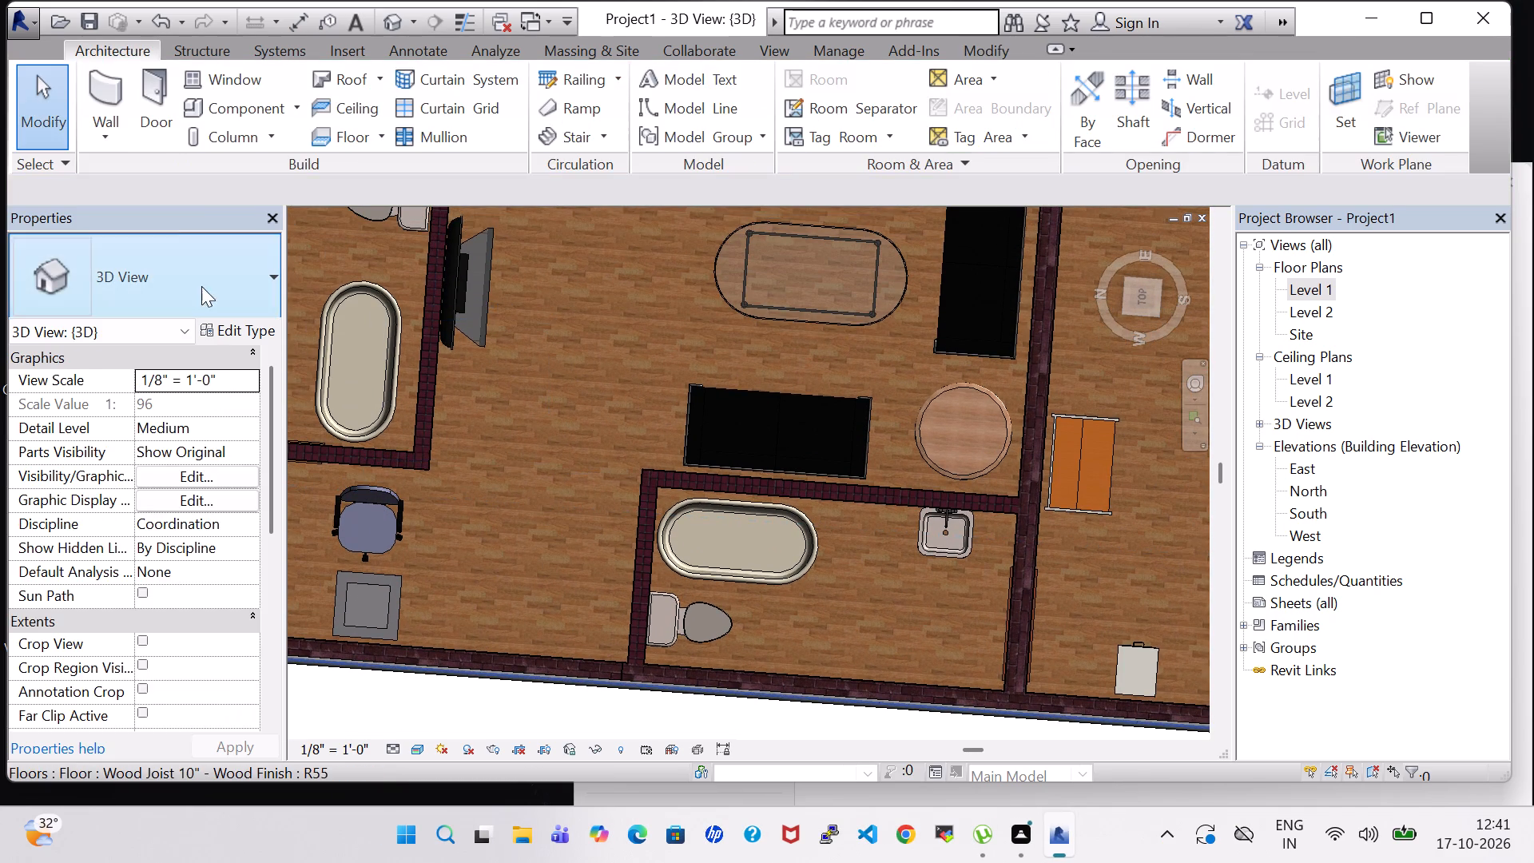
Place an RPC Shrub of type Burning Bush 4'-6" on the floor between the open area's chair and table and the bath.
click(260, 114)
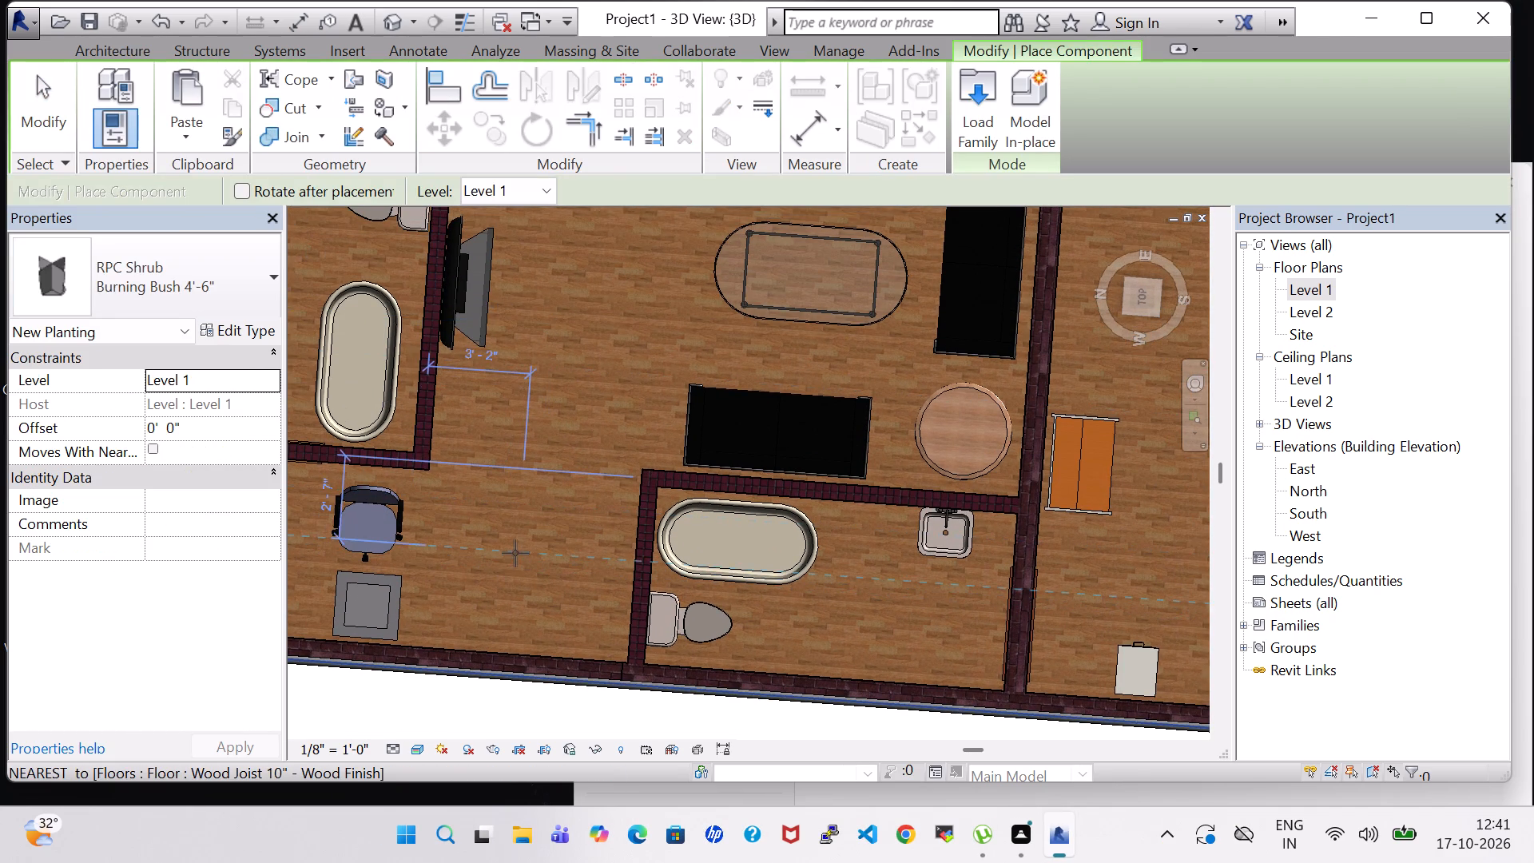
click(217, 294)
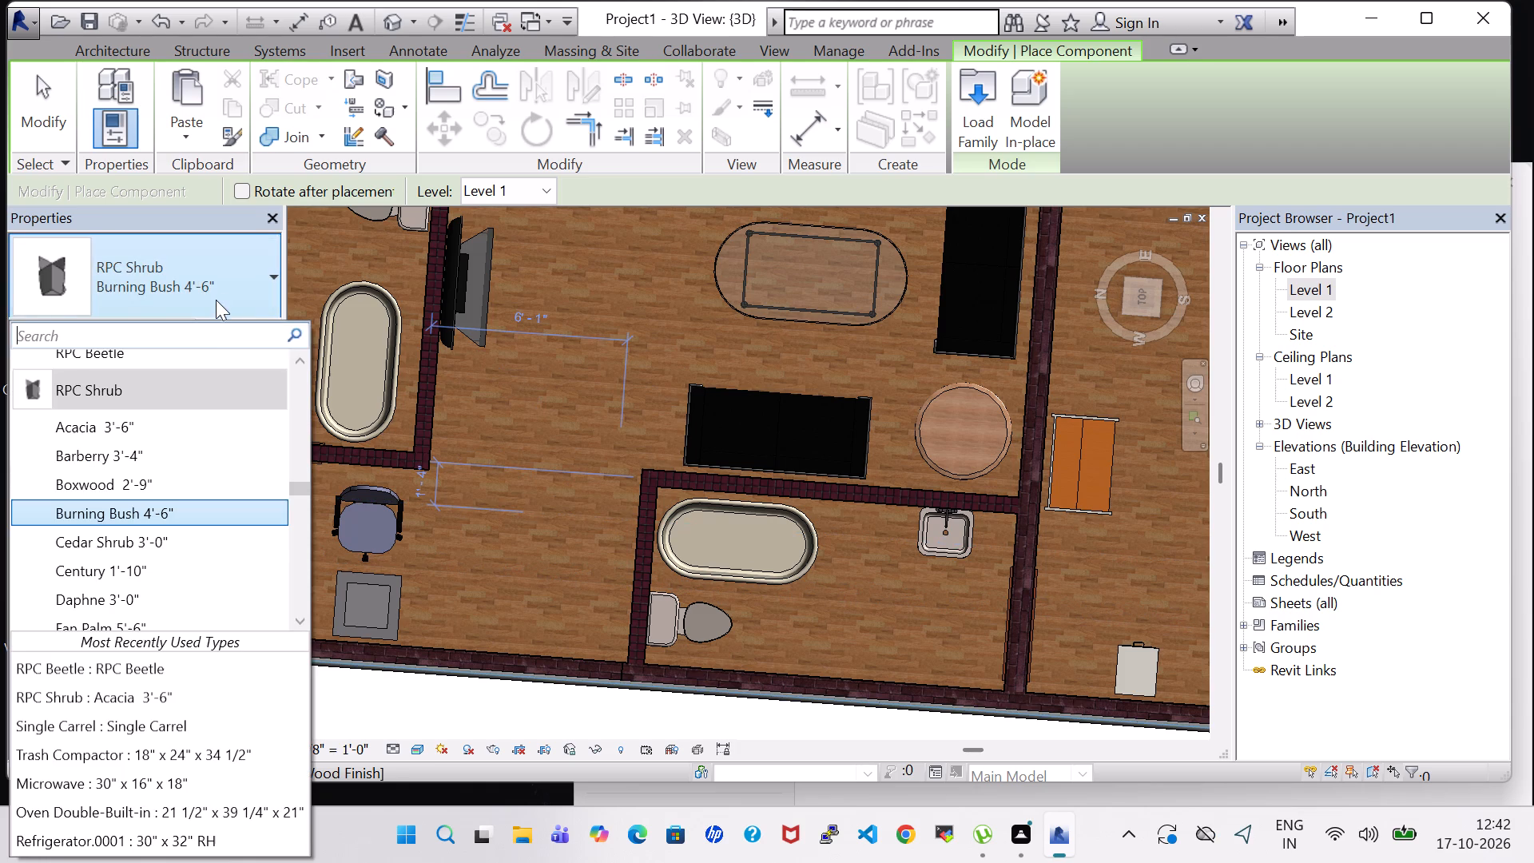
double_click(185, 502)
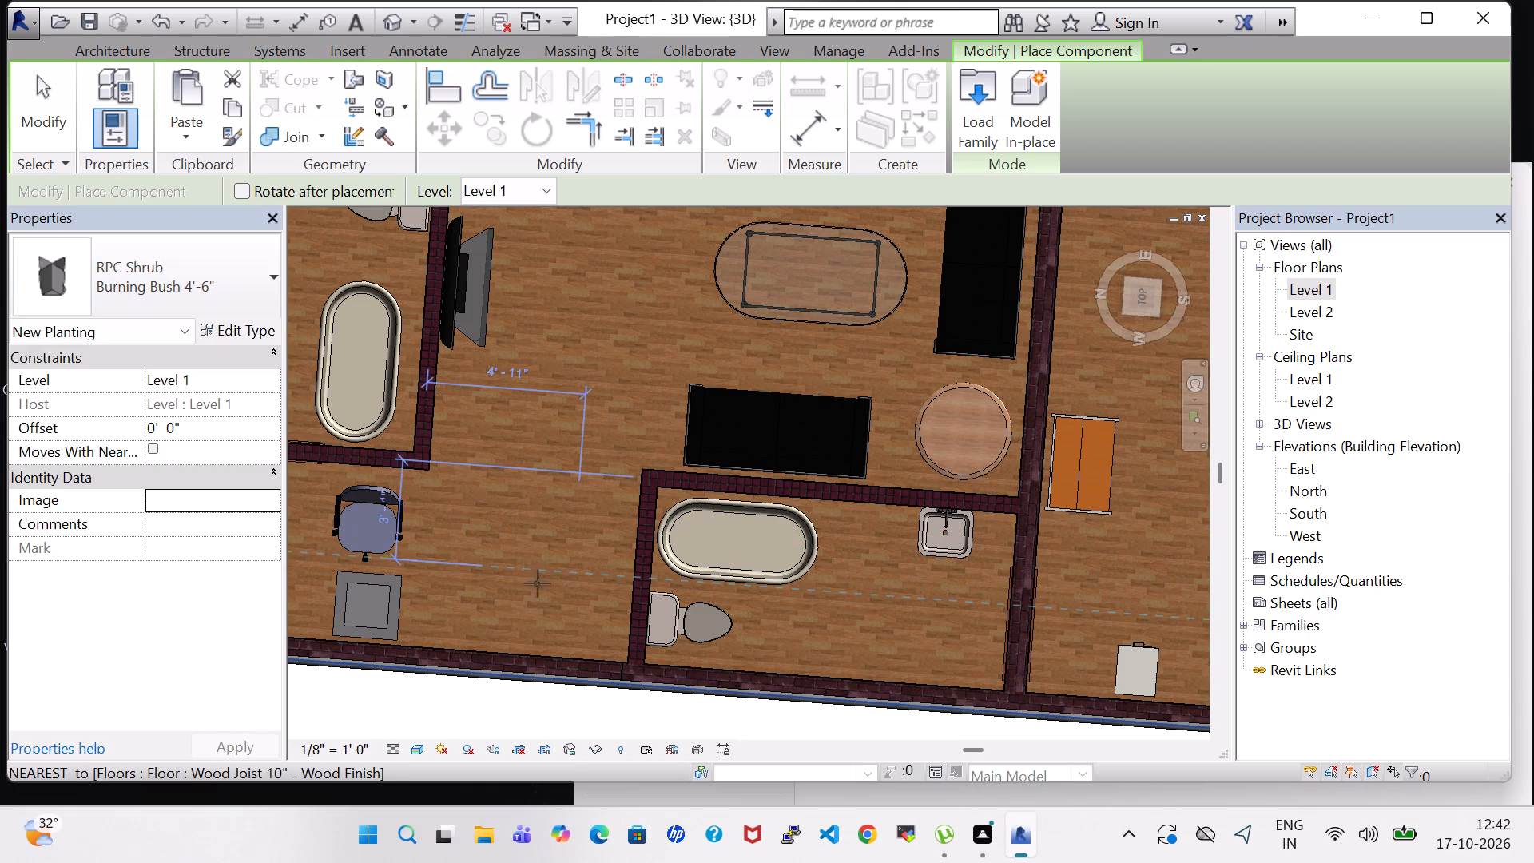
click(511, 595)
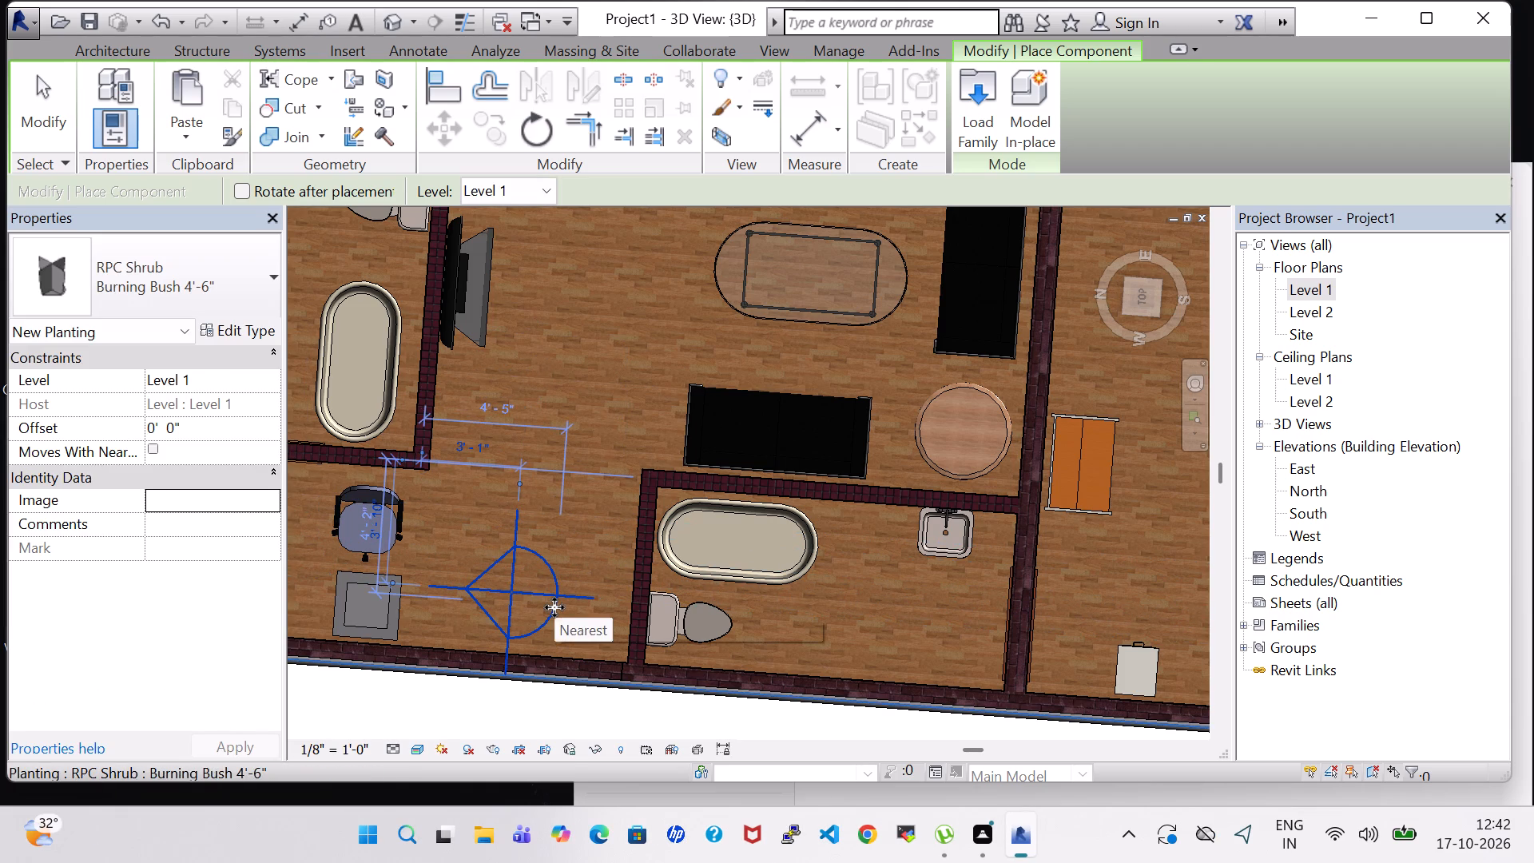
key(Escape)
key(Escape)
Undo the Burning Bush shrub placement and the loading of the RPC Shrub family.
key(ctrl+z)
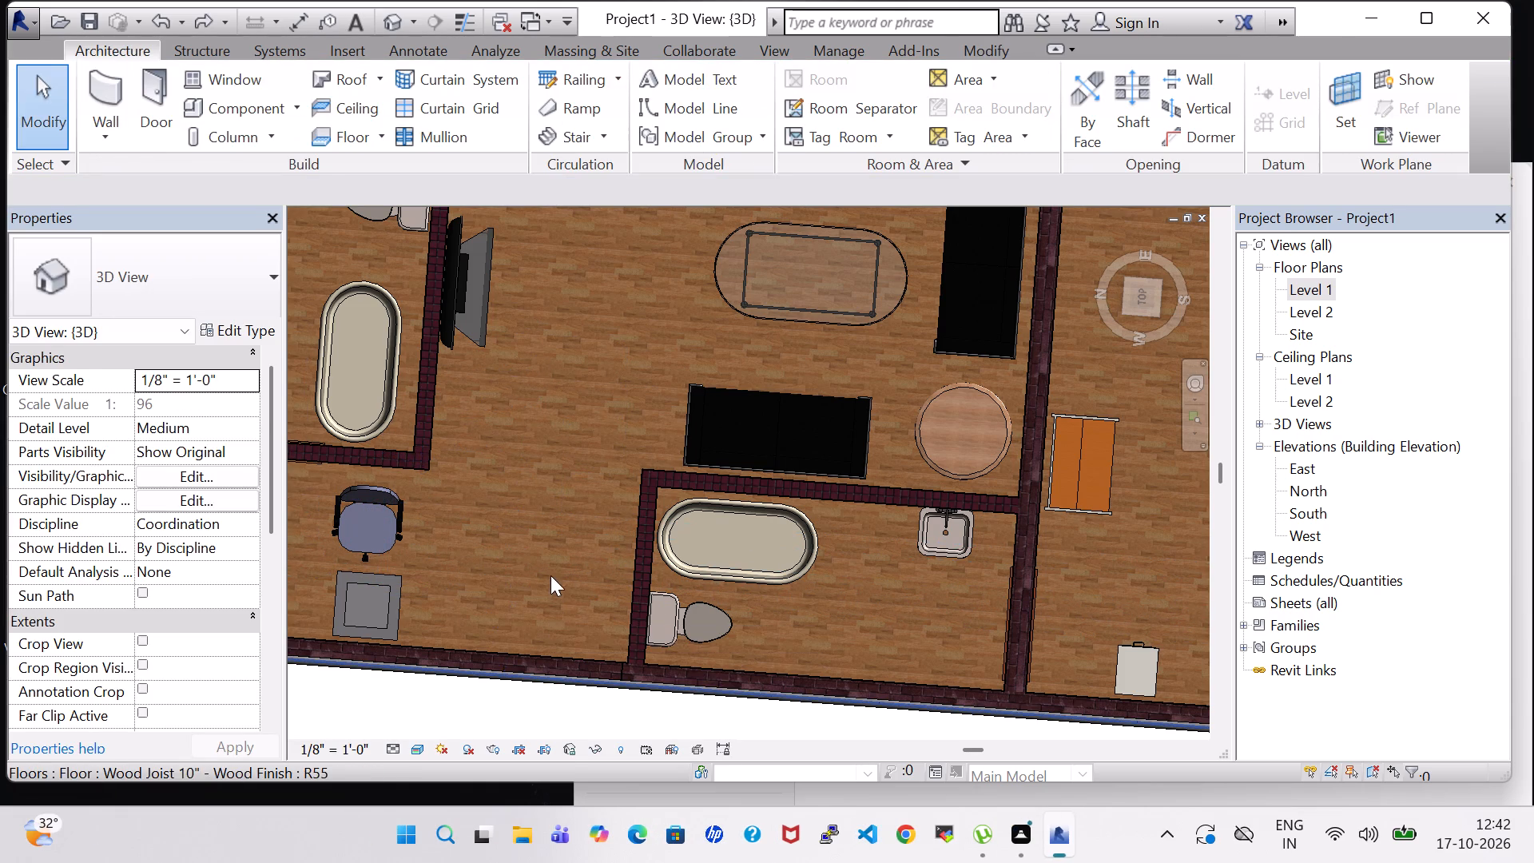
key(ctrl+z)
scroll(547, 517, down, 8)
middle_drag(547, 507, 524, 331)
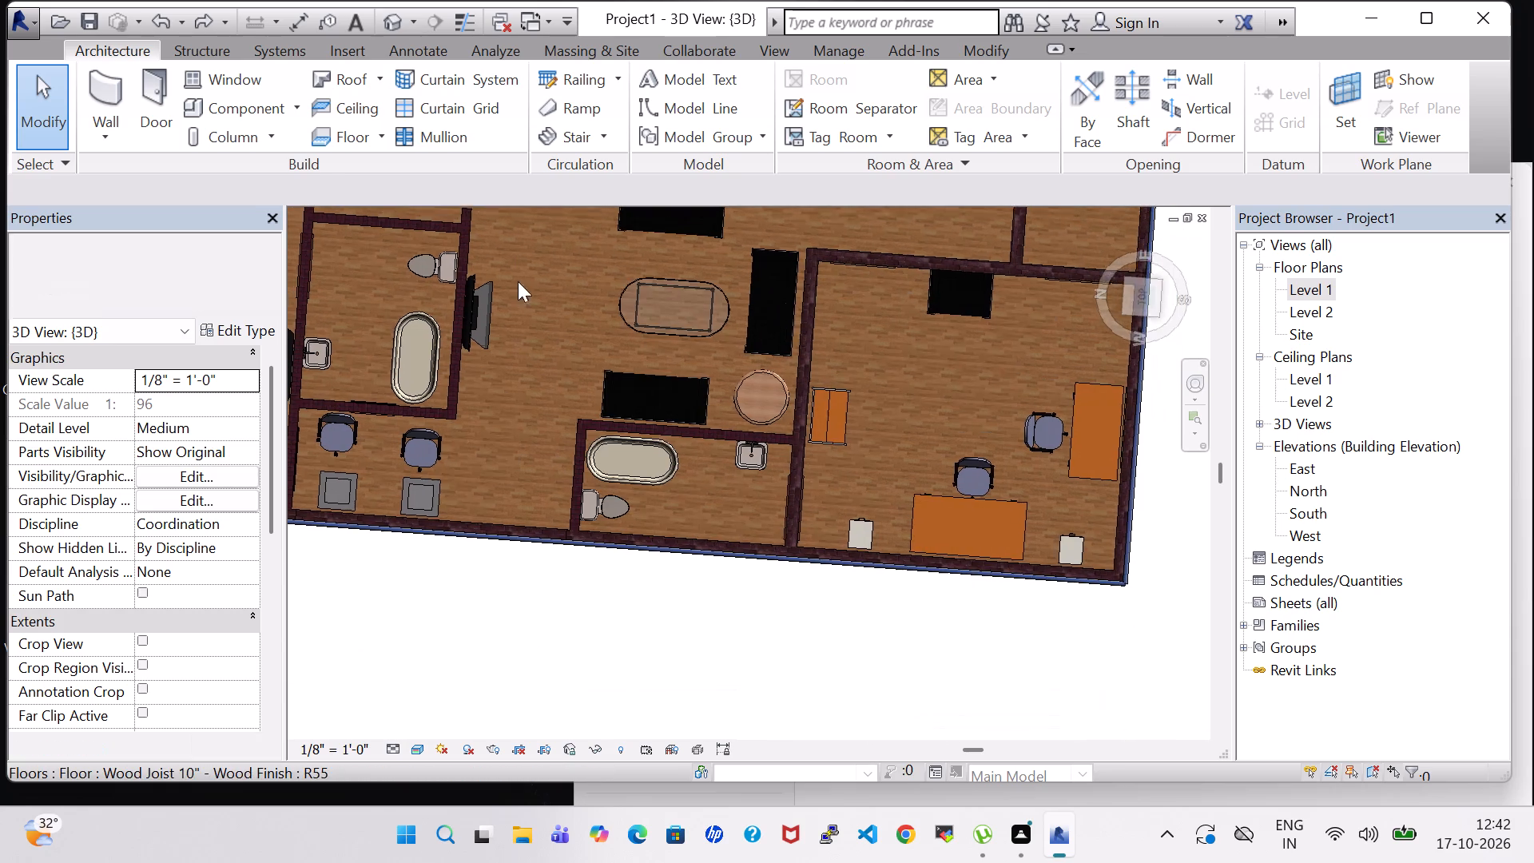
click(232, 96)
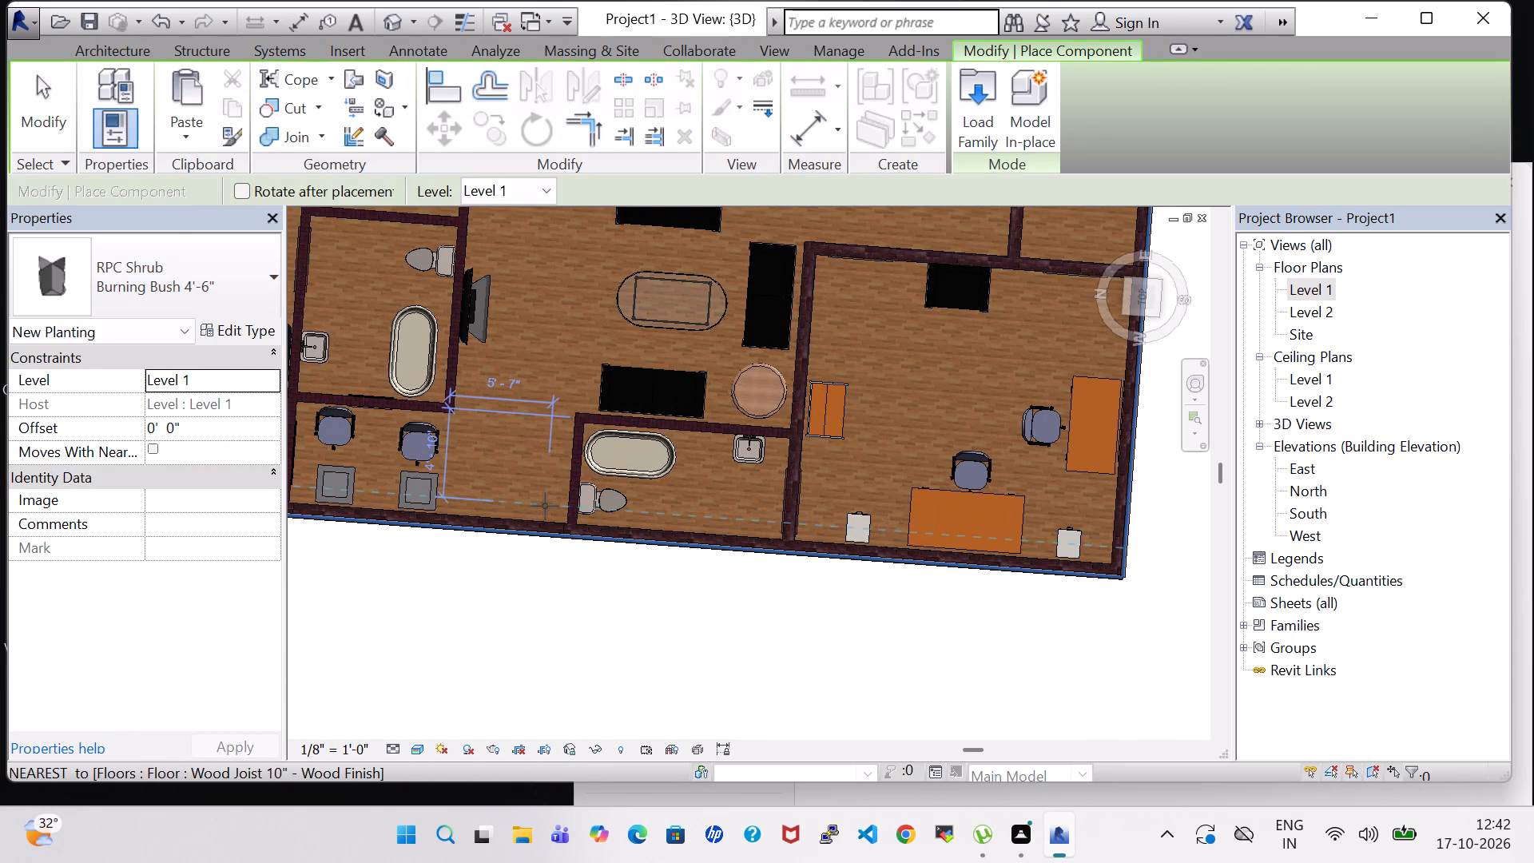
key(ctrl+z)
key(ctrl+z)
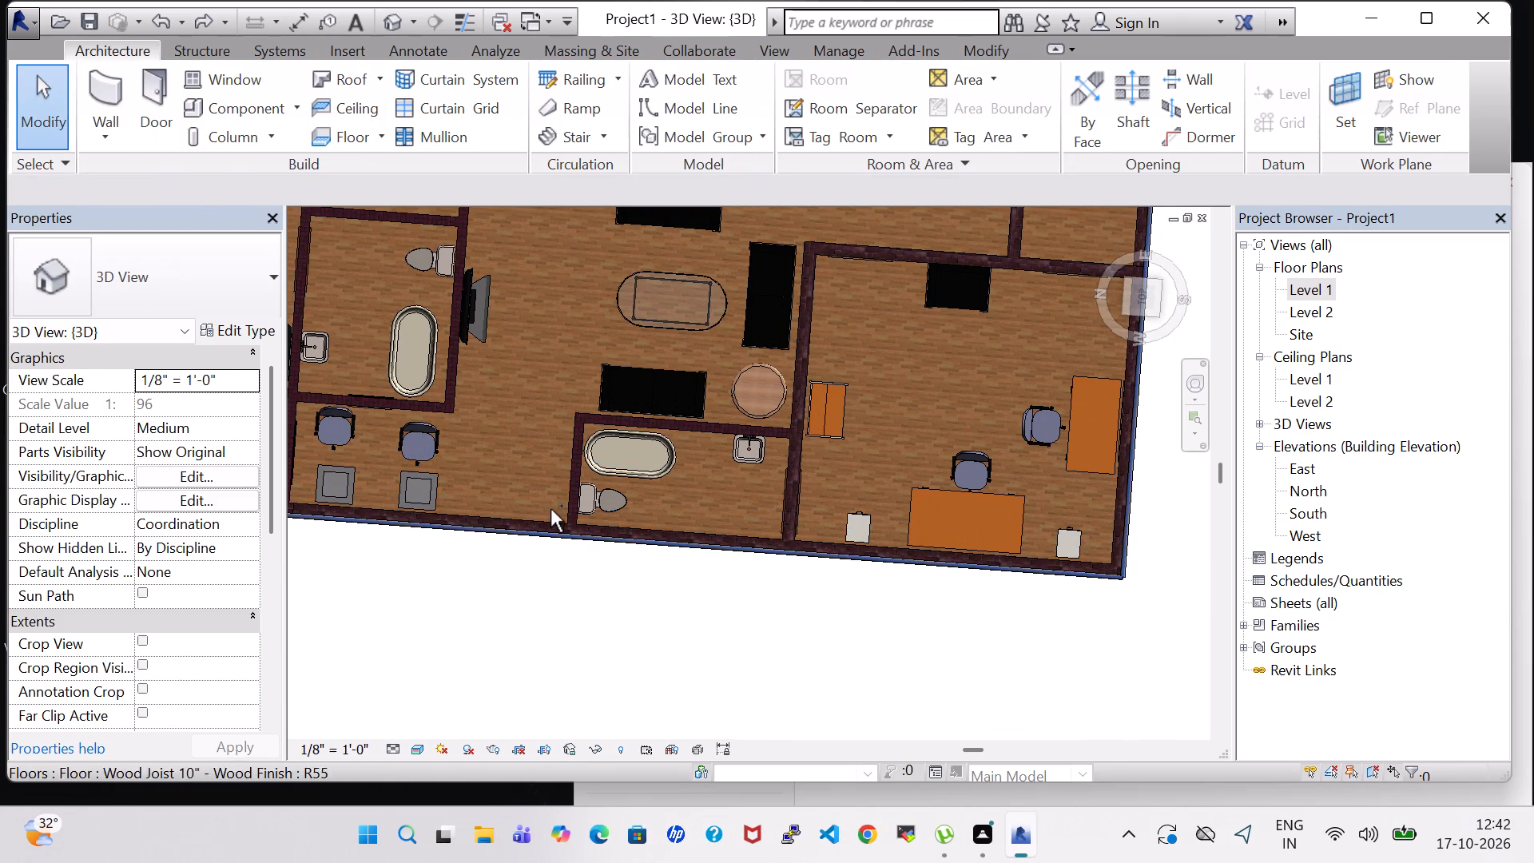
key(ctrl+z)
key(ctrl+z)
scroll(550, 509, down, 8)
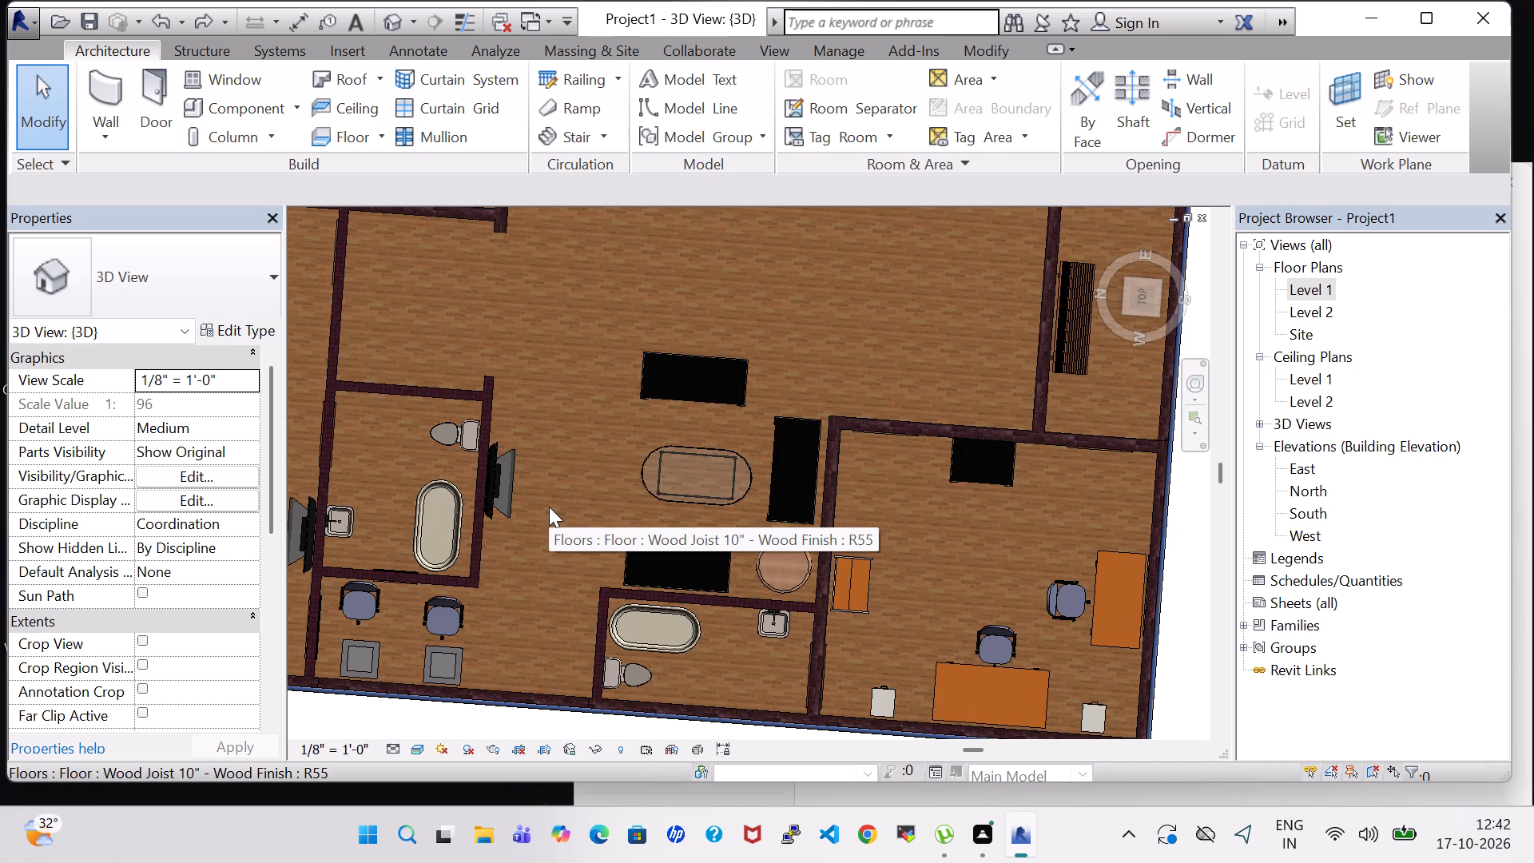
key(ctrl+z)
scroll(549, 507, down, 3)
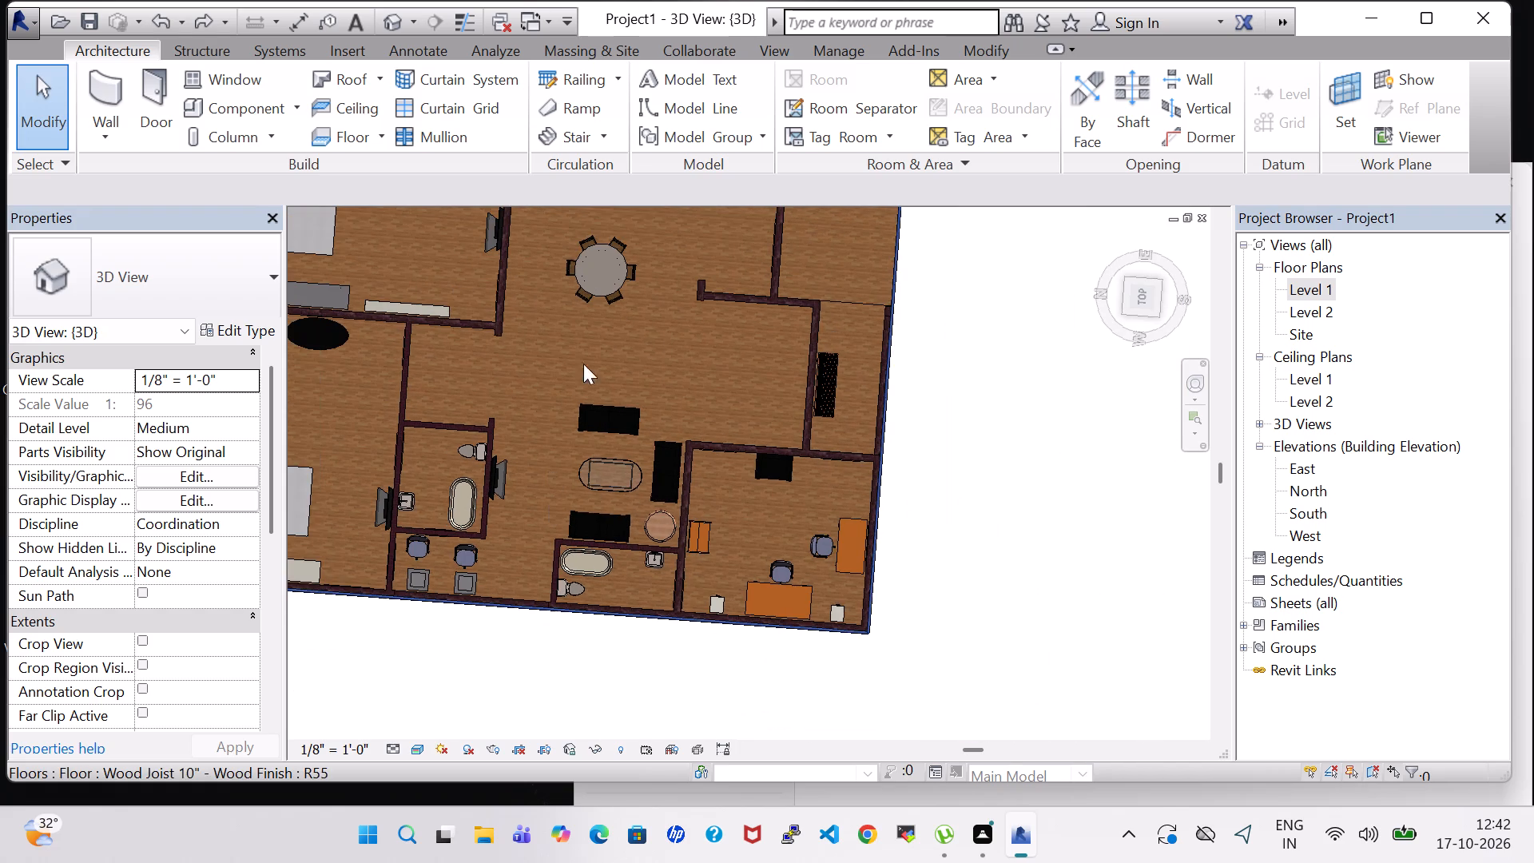
Open the Level 1 floor plan in place of the 3D view.
click(253, 116)
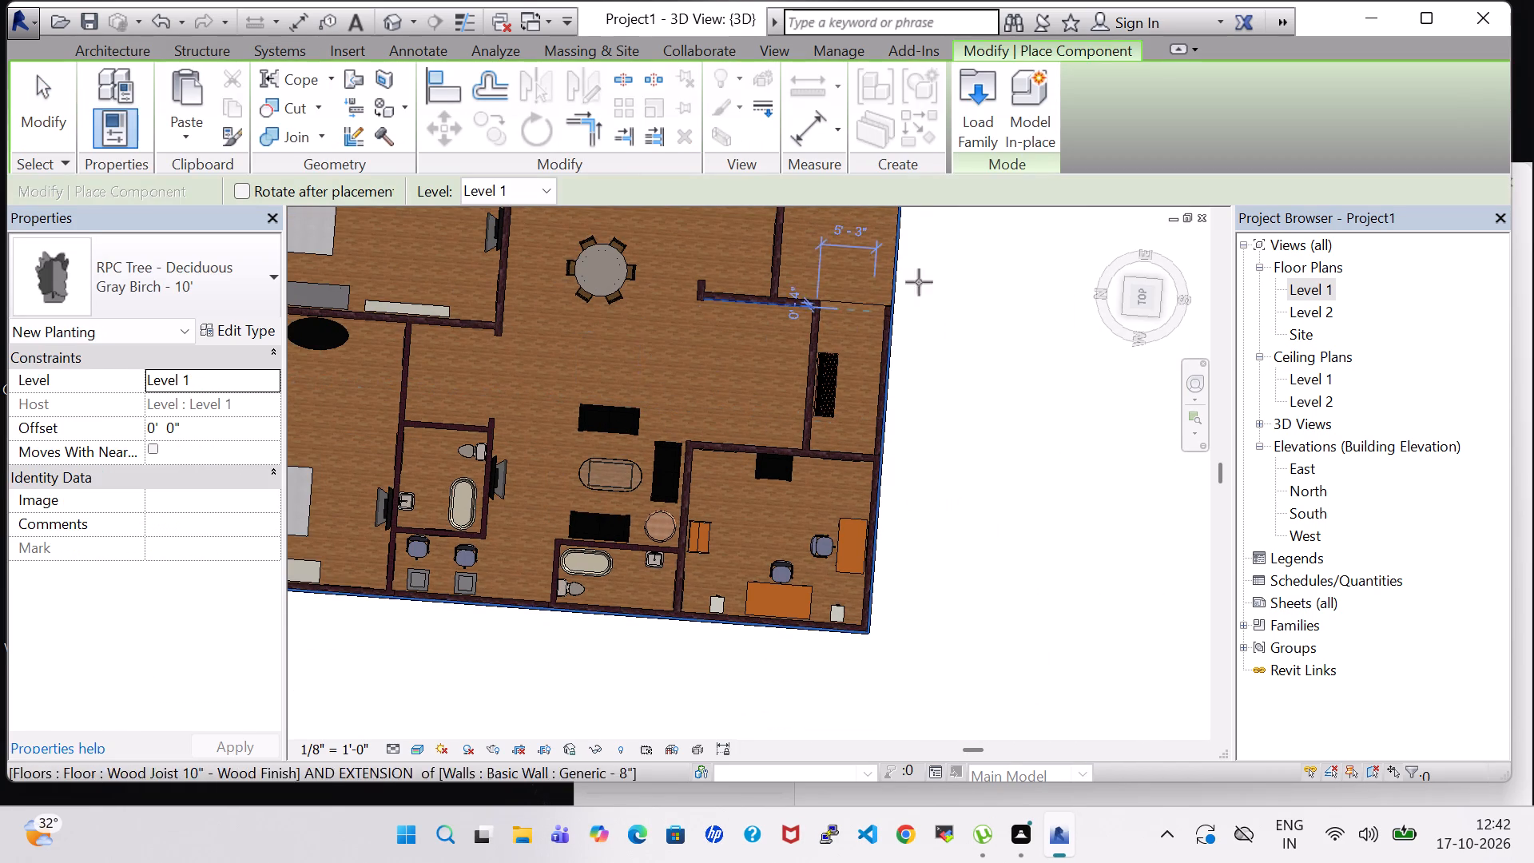
double_click(1301, 286)
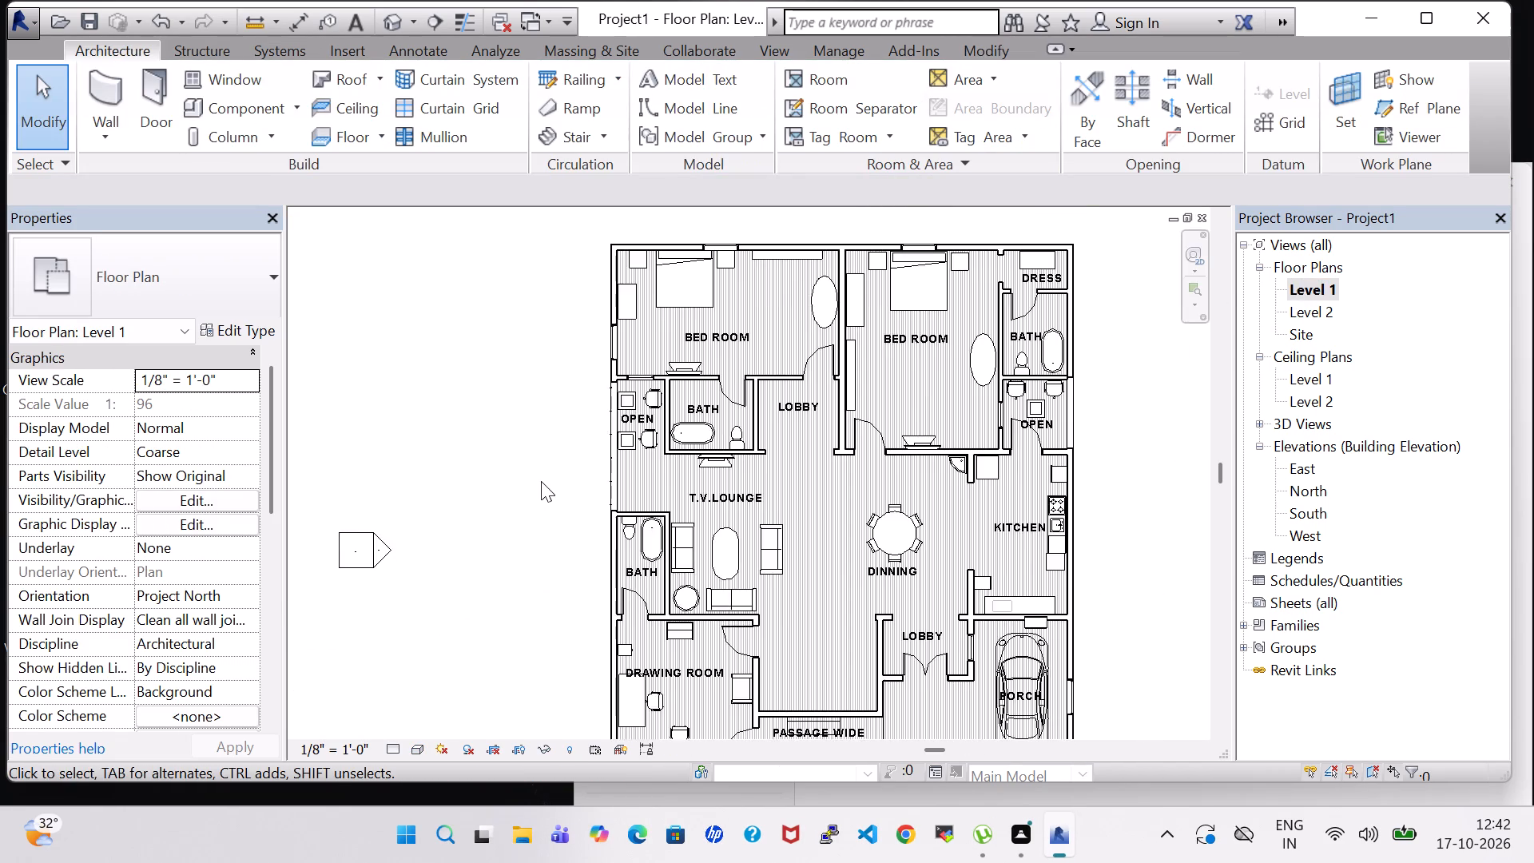
scroll(541, 481, down, 3)
scroll(711, 465, up, 4)
Load the RPC Shrub family from the Planting folder as a component for the Level 1 floor plan.
click(248, 113)
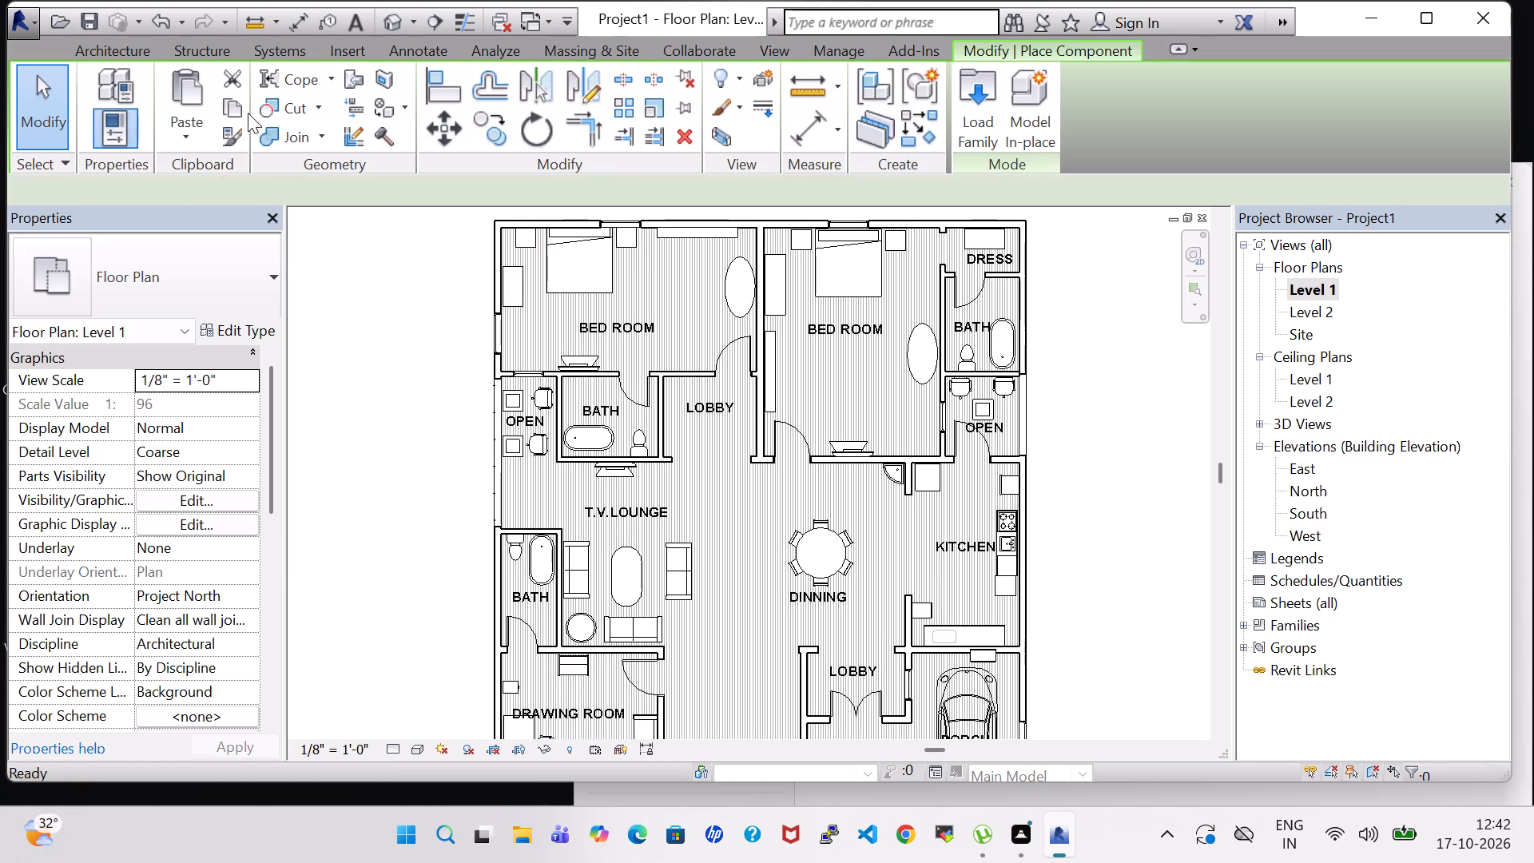
scroll(462, 451, up, 1)
scroll(517, 493, up, 3)
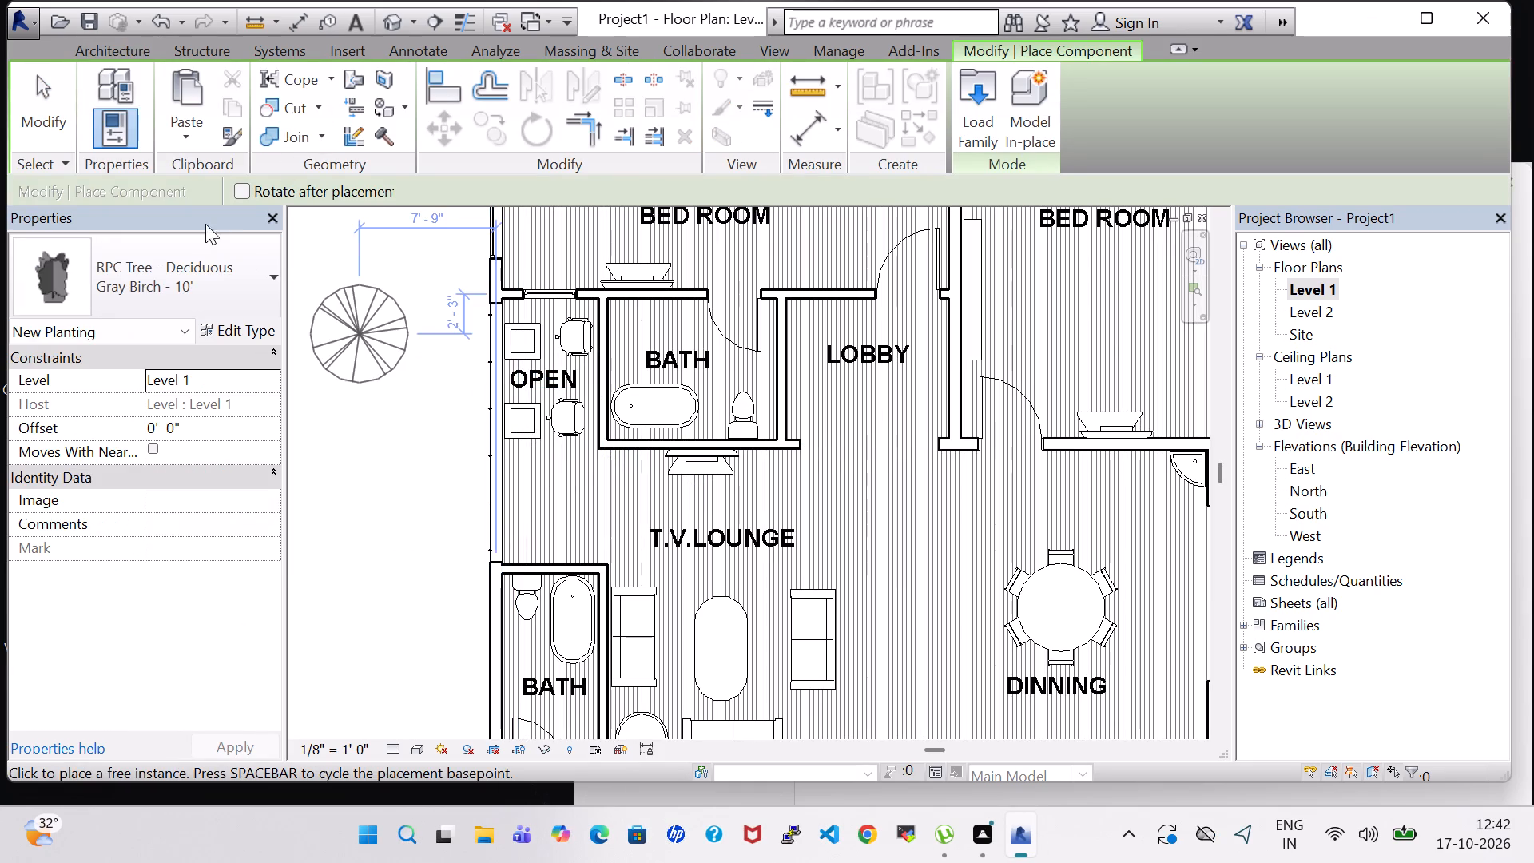
click(992, 127)
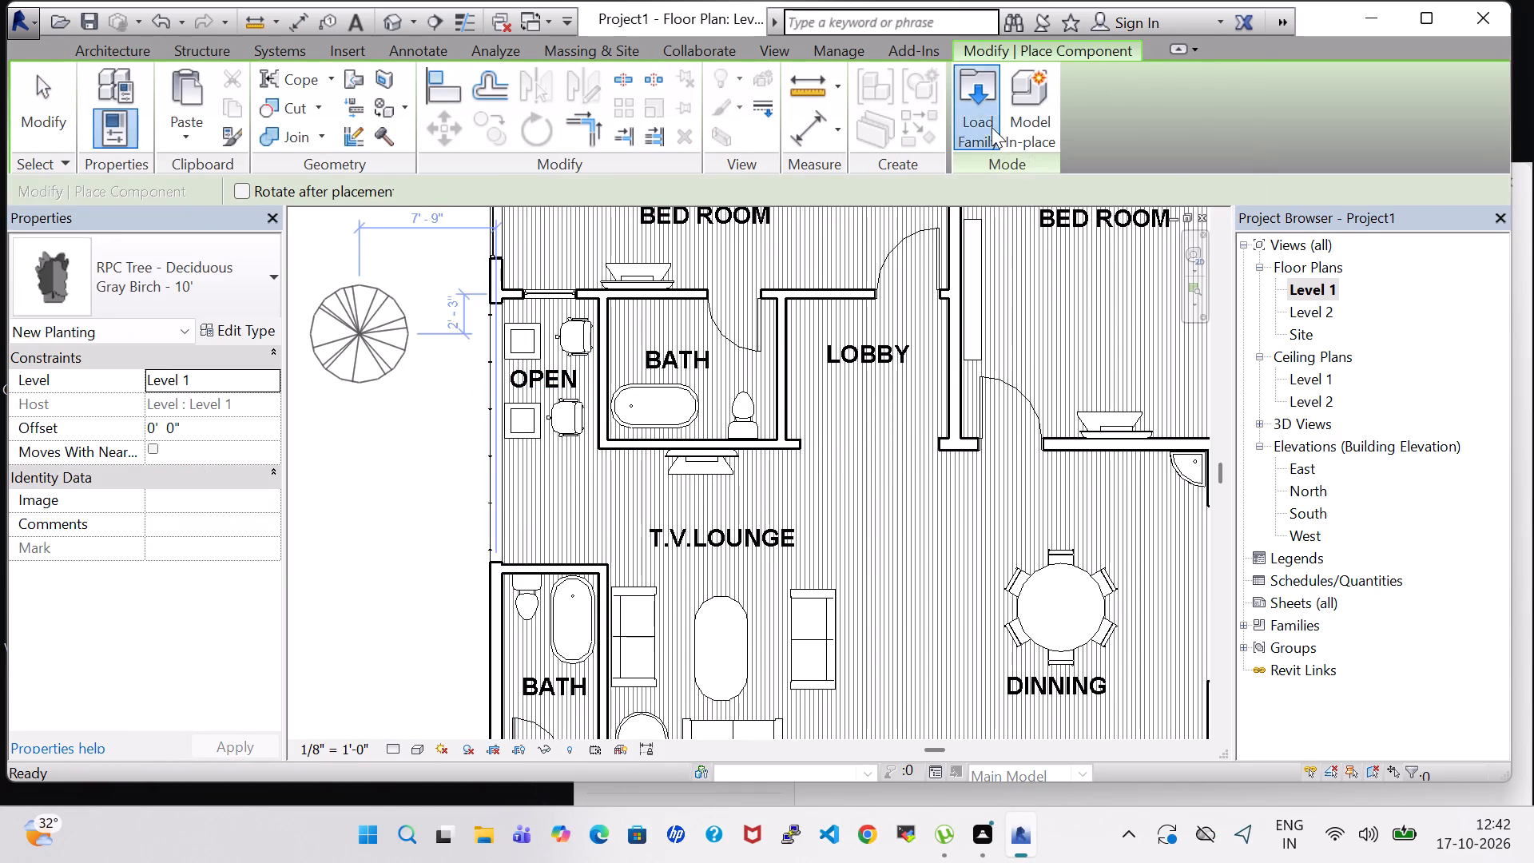
scroll(702, 455, down, 3)
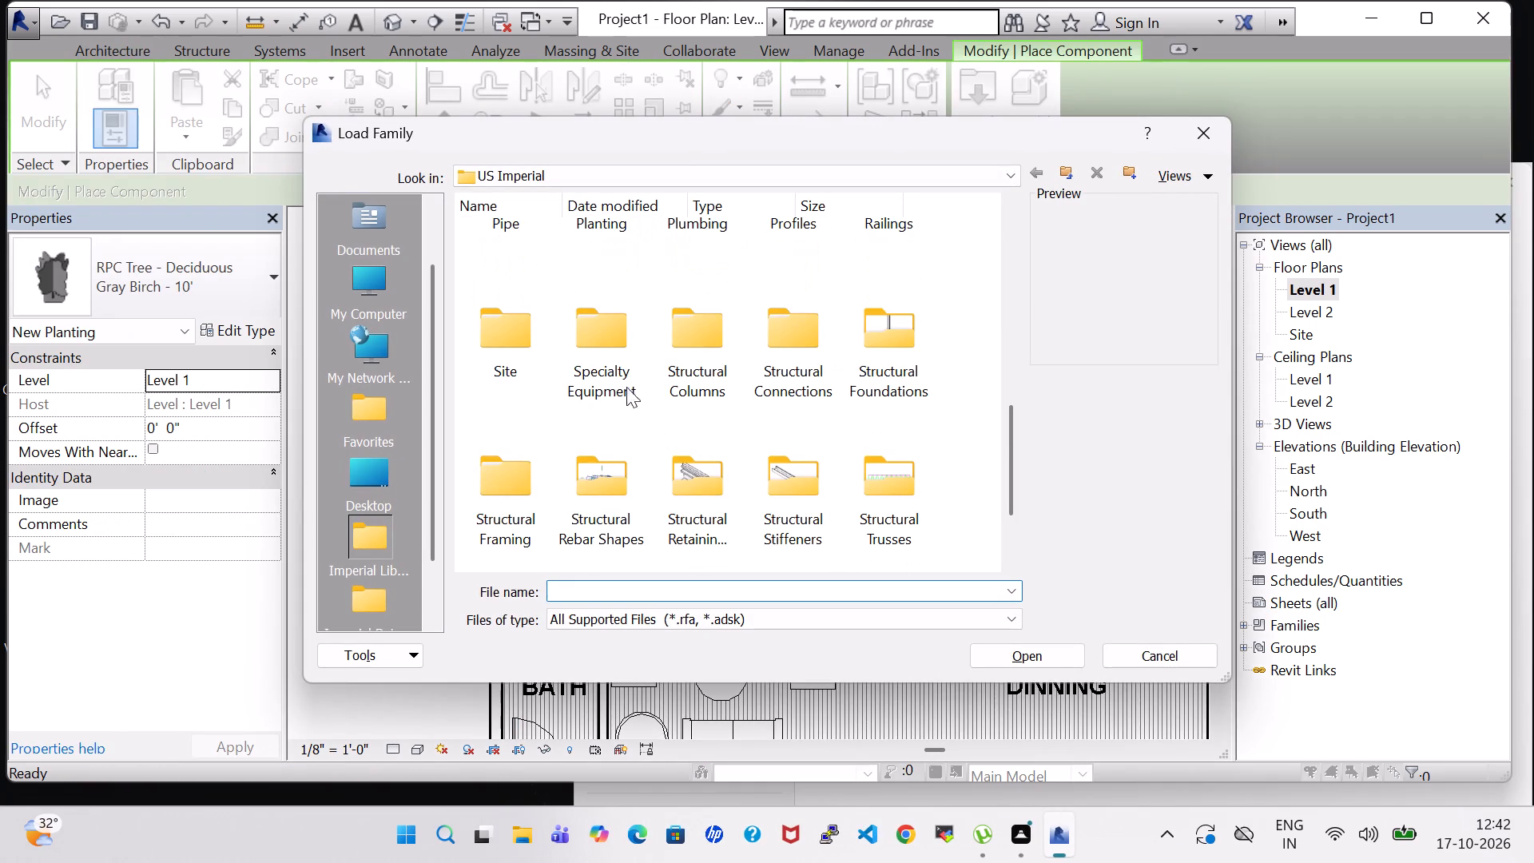
scroll(587, 329, up, 1)
double_click(602, 387)
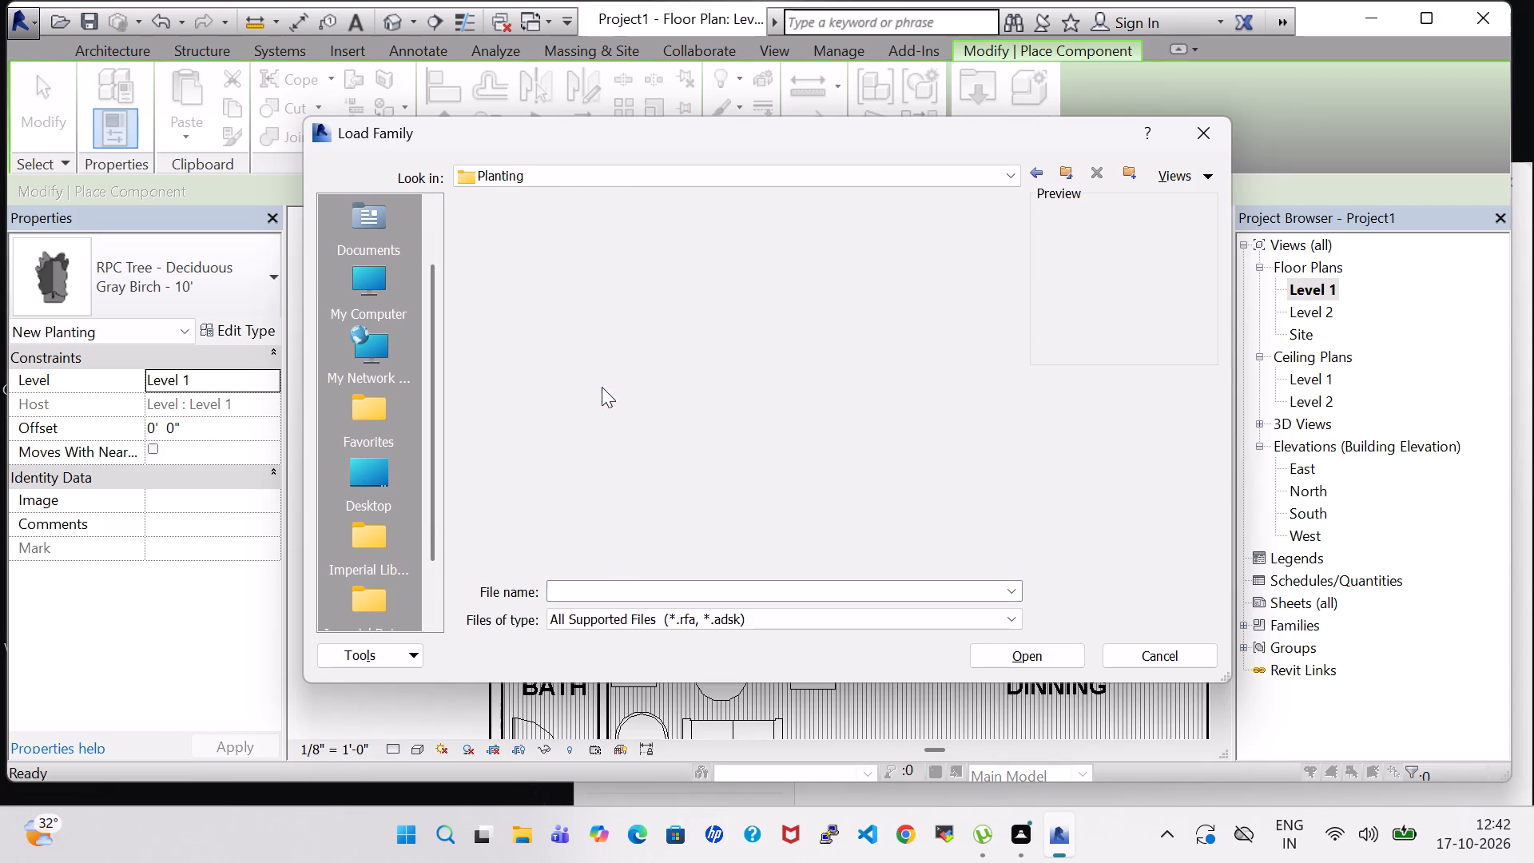
click(588, 242)
click(1063, 650)
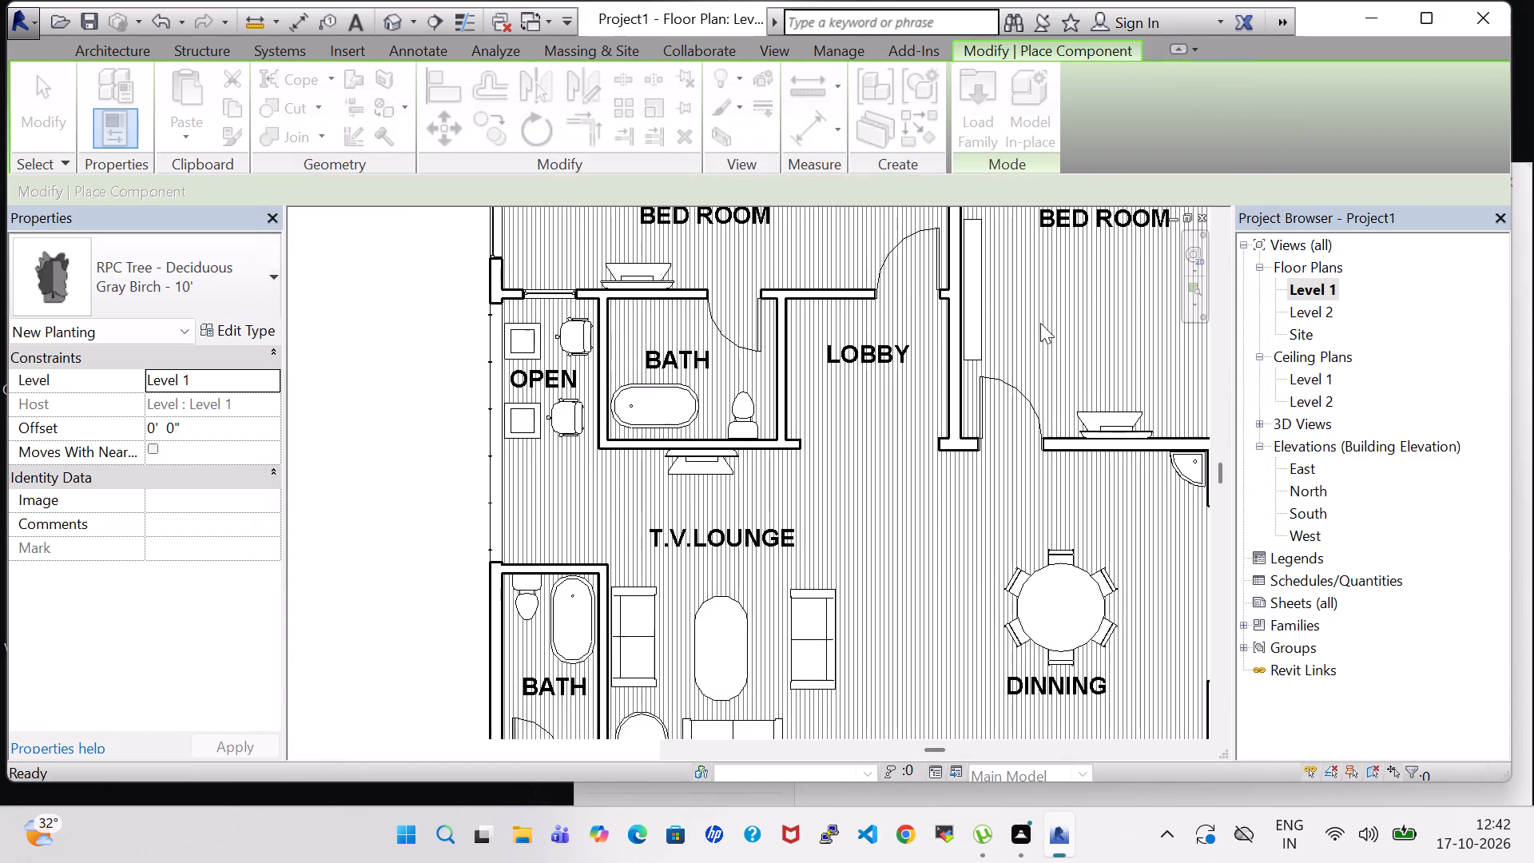
Place an RPC Shrub of type Burning Bush 4'-6" below the lower chair in the open area beside the T.V. lounge.
middle_drag(610, 538, 496, 216)
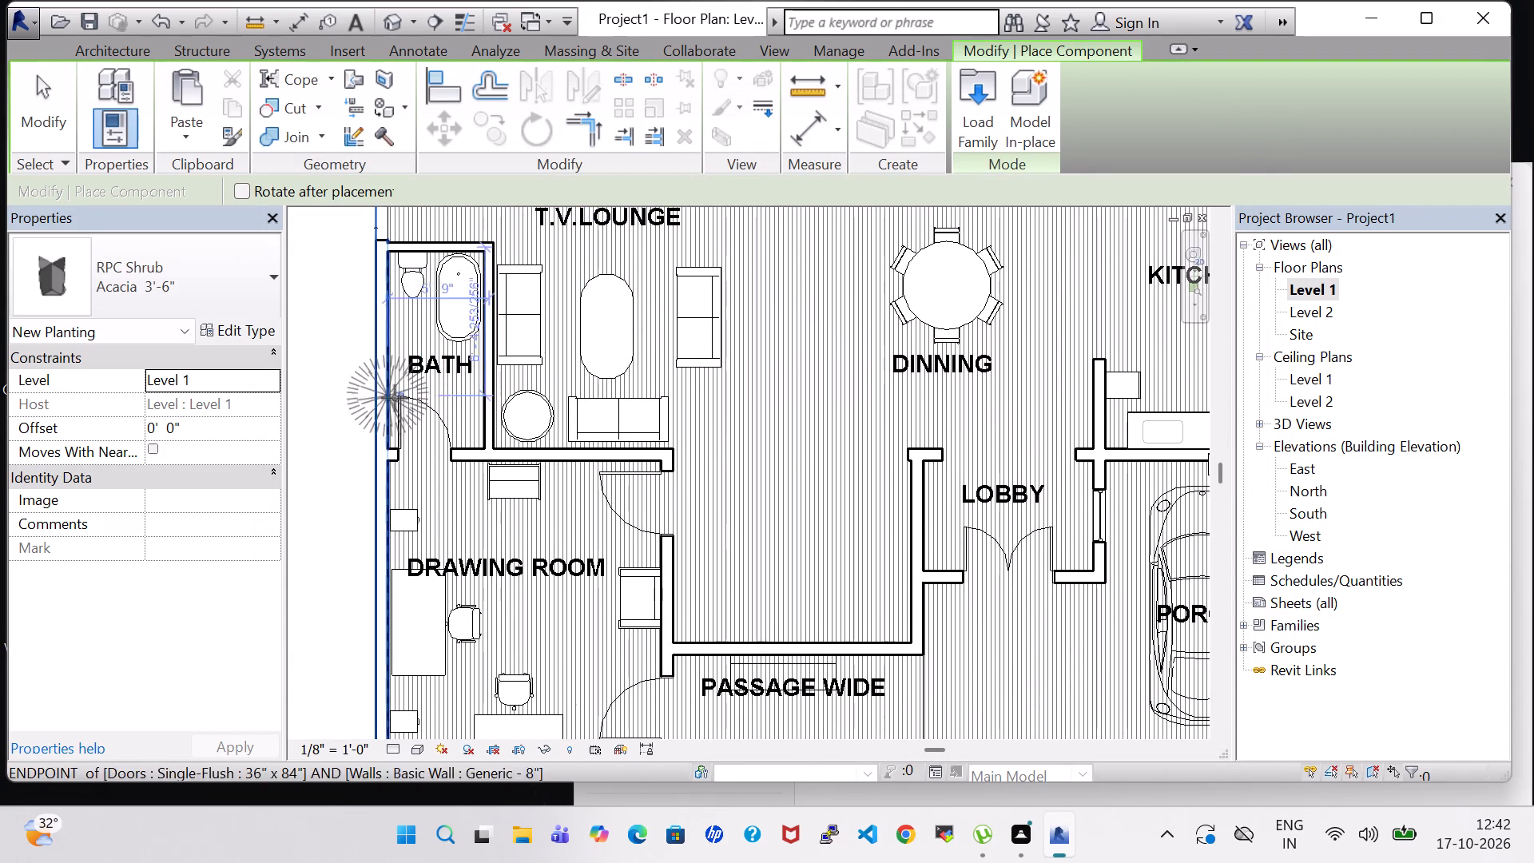
scroll(448, 484, up, 2)
click(179, 265)
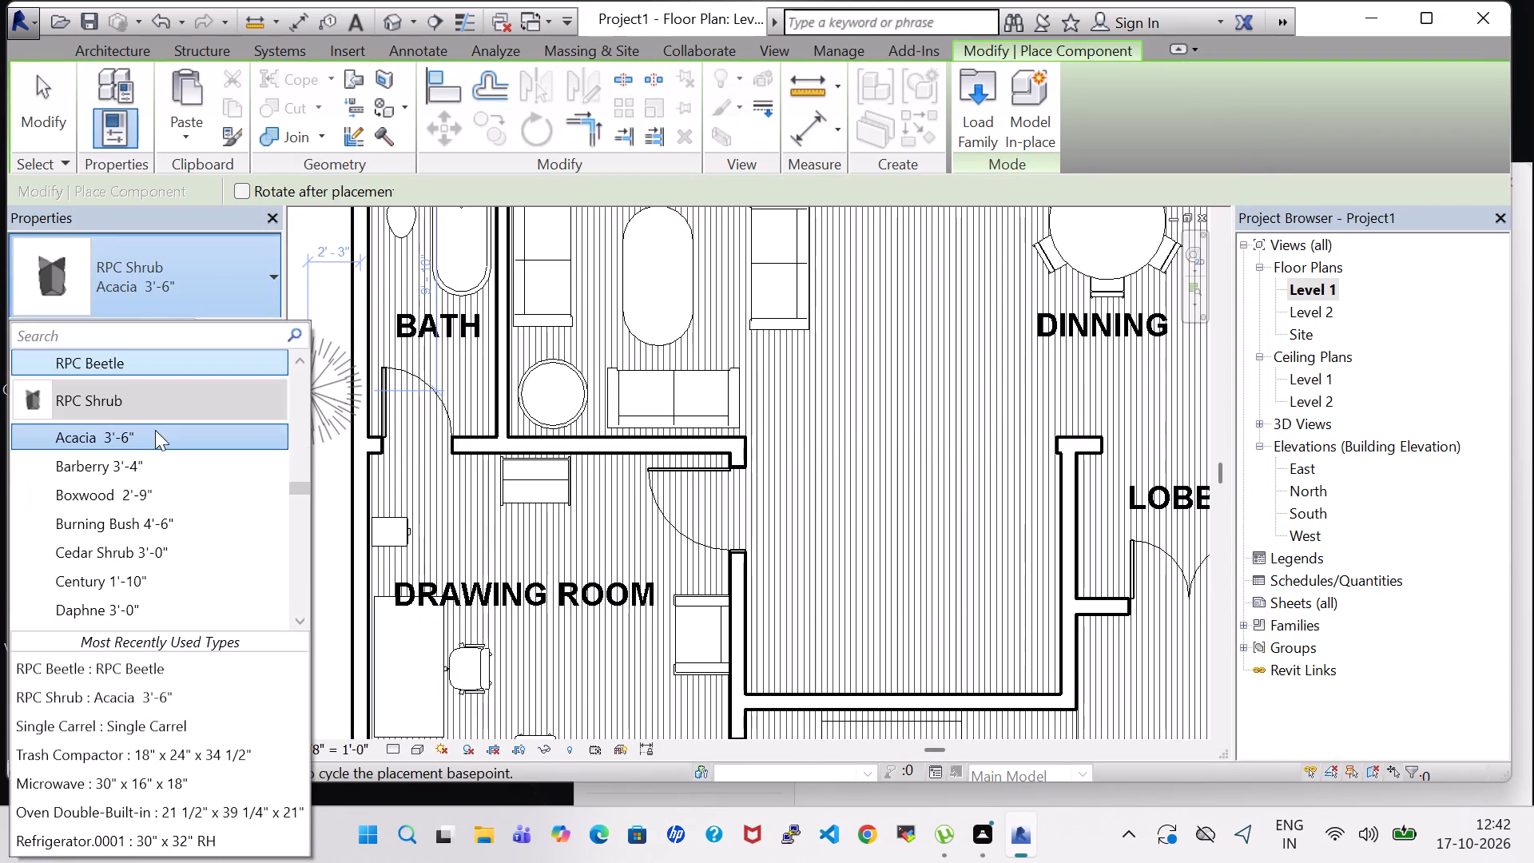
click(146, 518)
middle_drag(418, 503, 432, 471)
scroll(0, 30, down, 1)
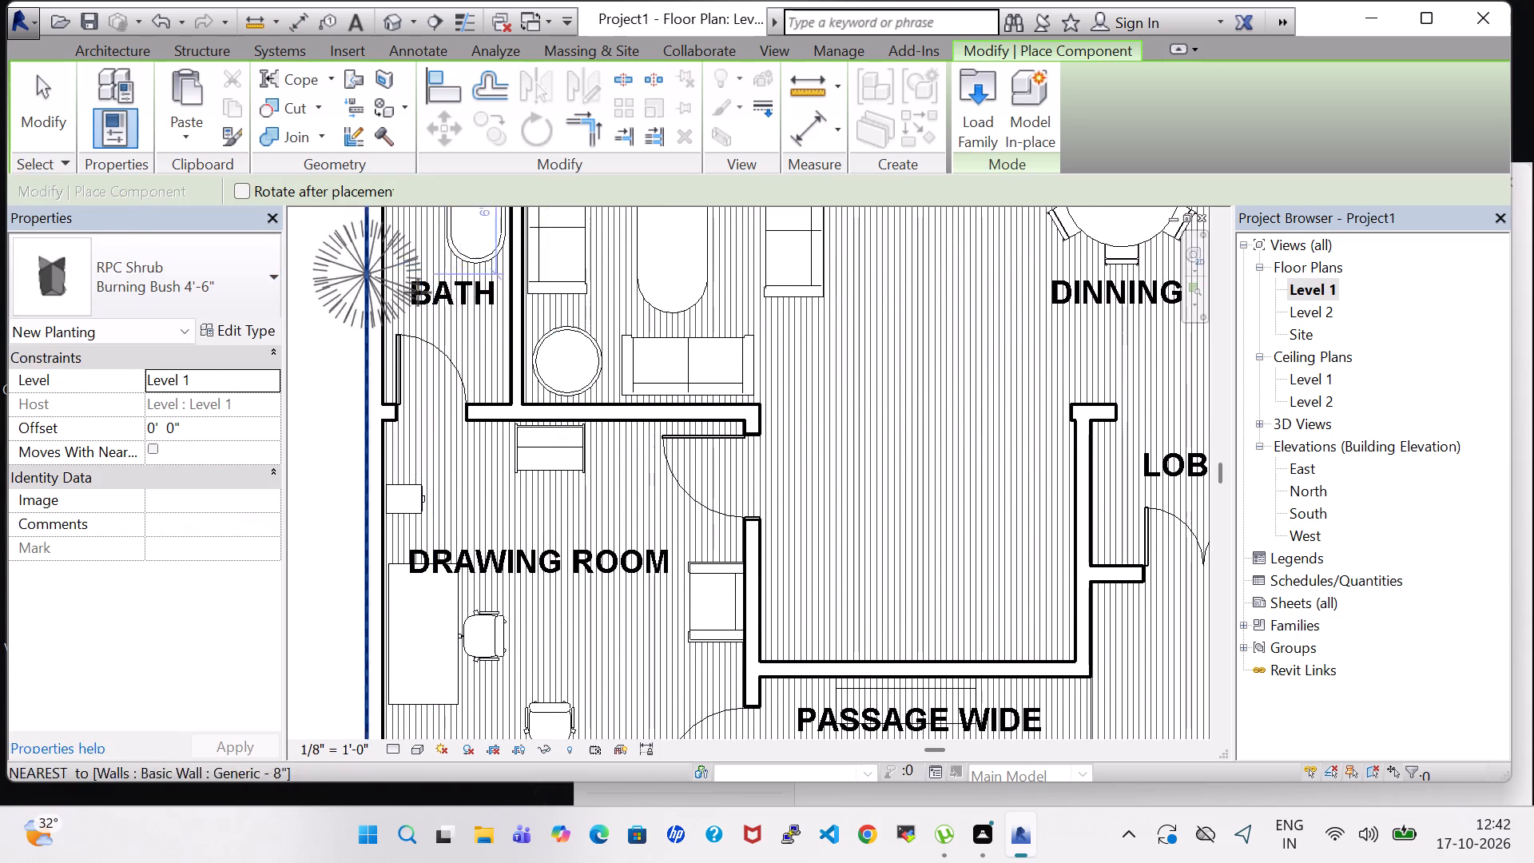
middle_drag(423, 298, 453, 604)
middle_drag(421, 320, 442, 453)
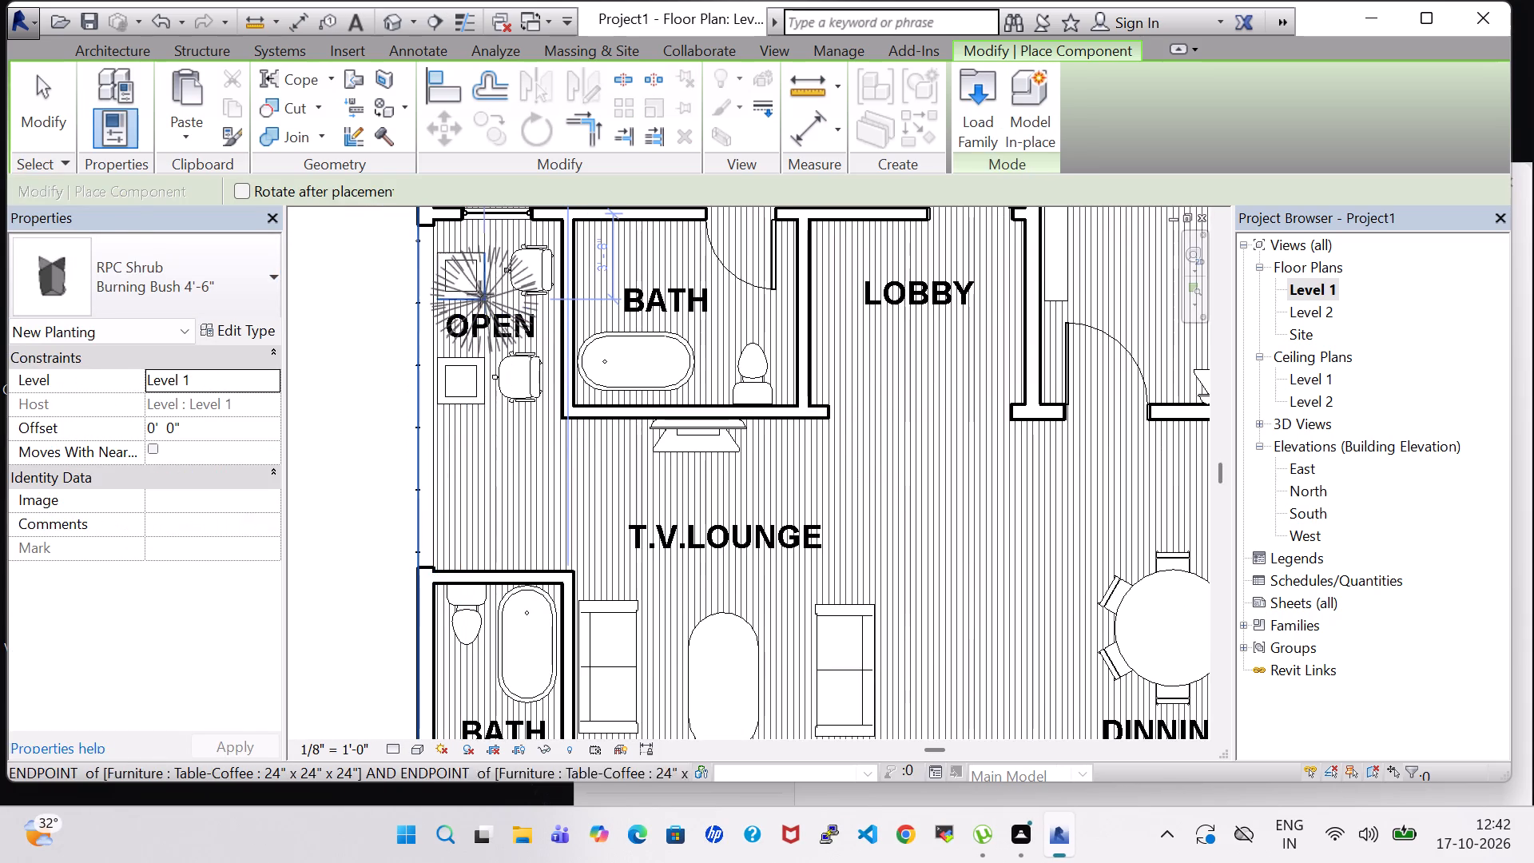
click(499, 489)
Place a second Burning Bush 4'-6" shrub in the open area behind the kitchen, about 3'-0" from the outer edge.
middle_drag(752, 535, 573, 544)
scroll(737, 537, down, 4)
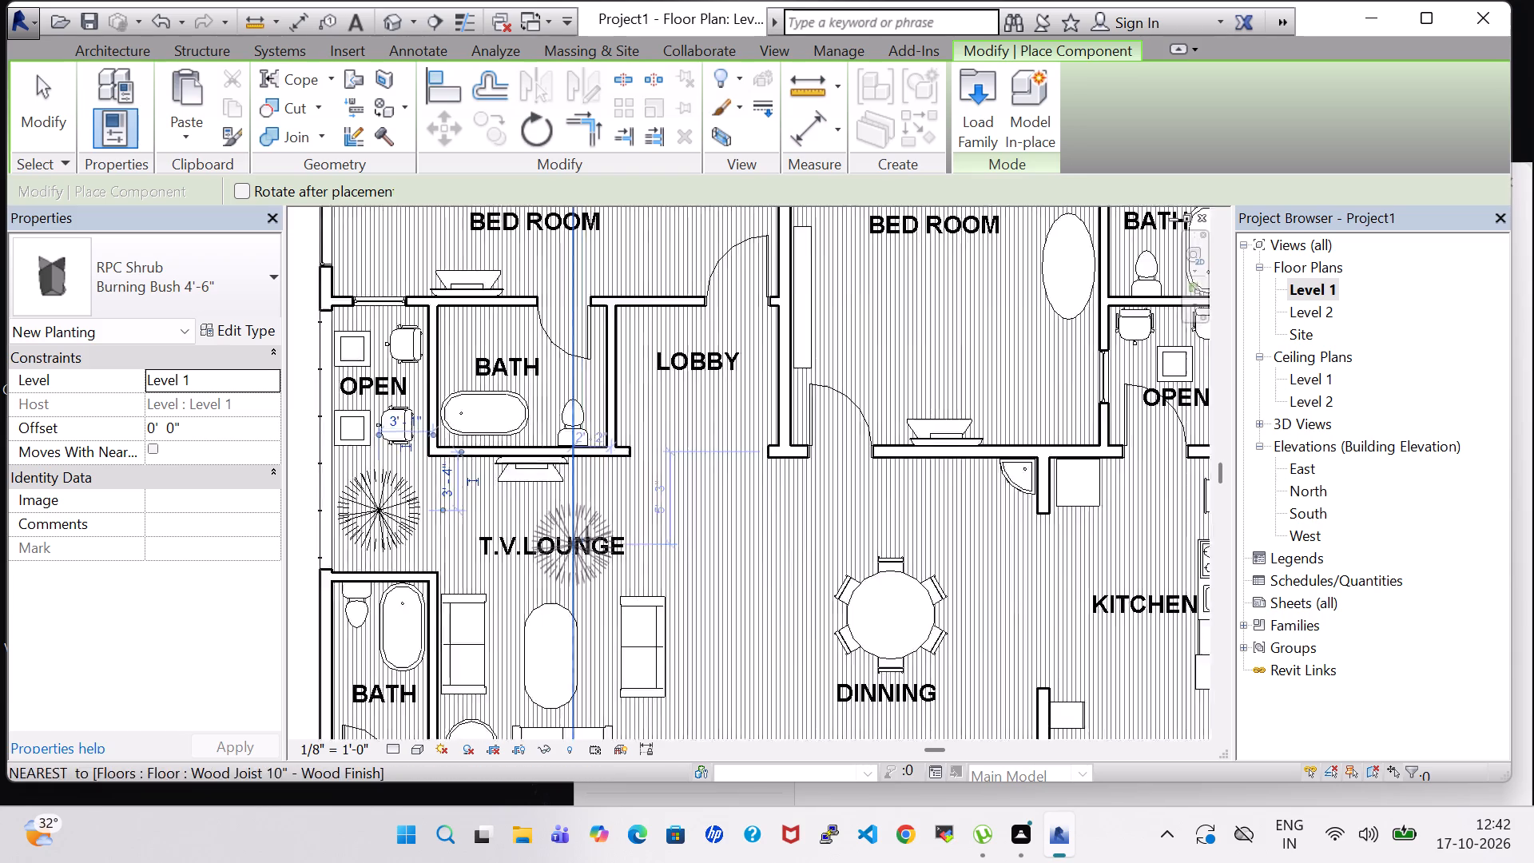
middle_drag(836, 504, 690, 528)
scroll(805, 503, up, 9)
middle_drag(1062, 415, 822, 461)
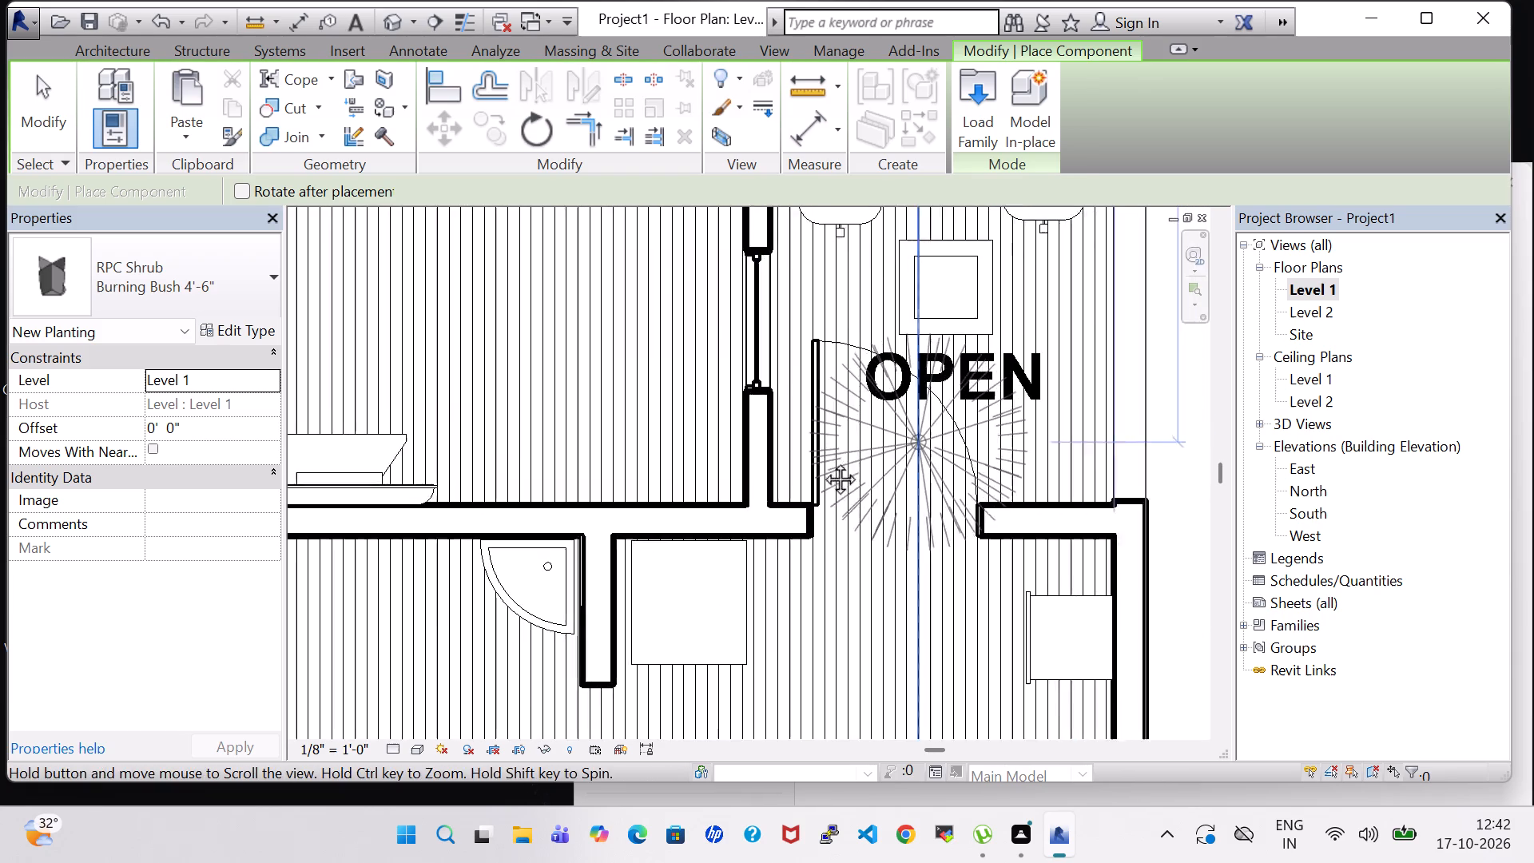
middle_drag(822, 461, 718, 492)
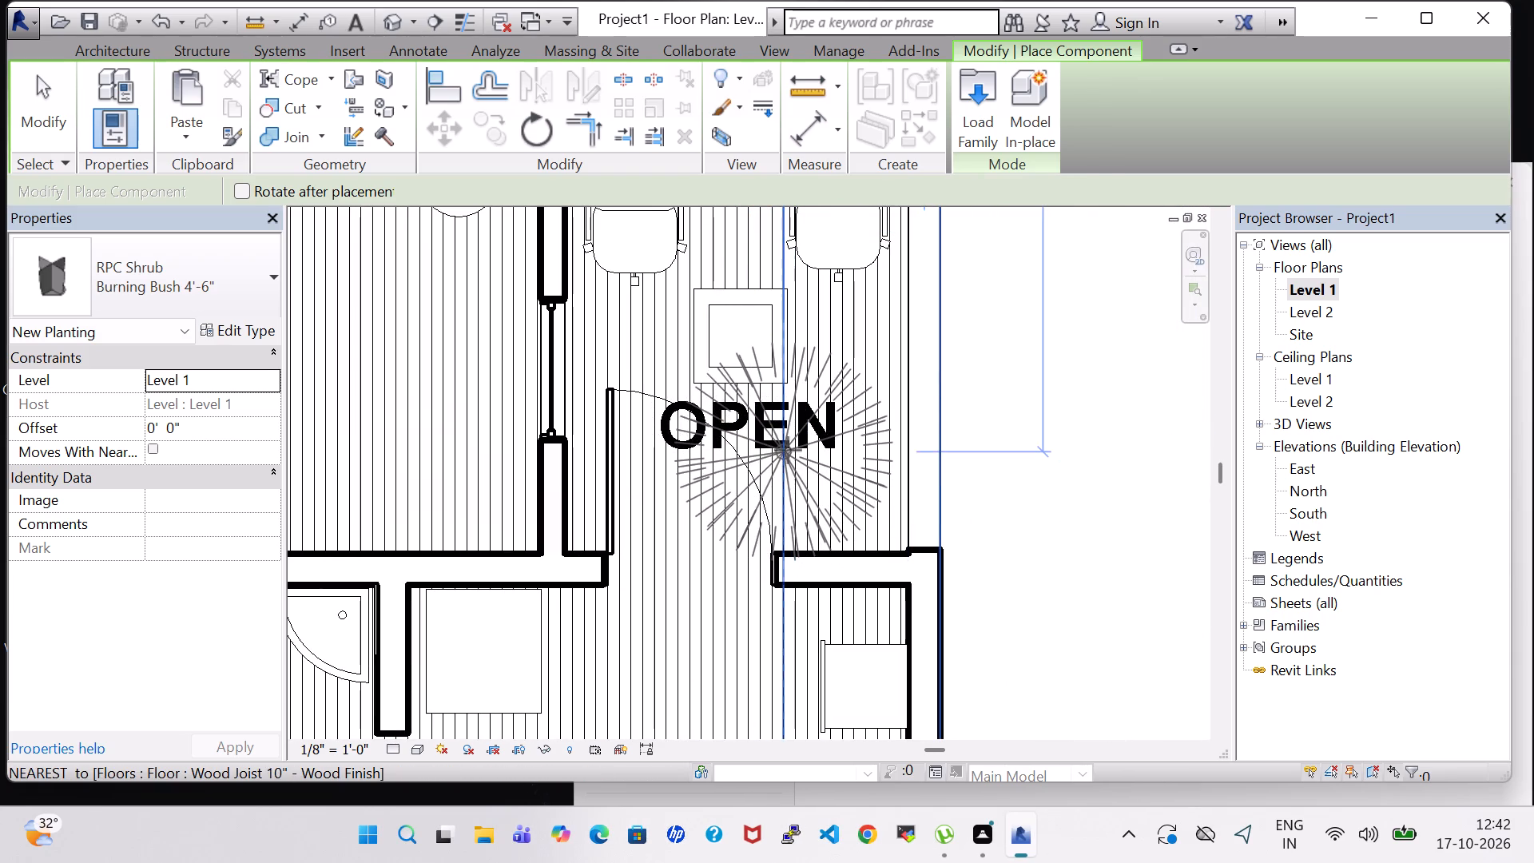
click(787, 447)
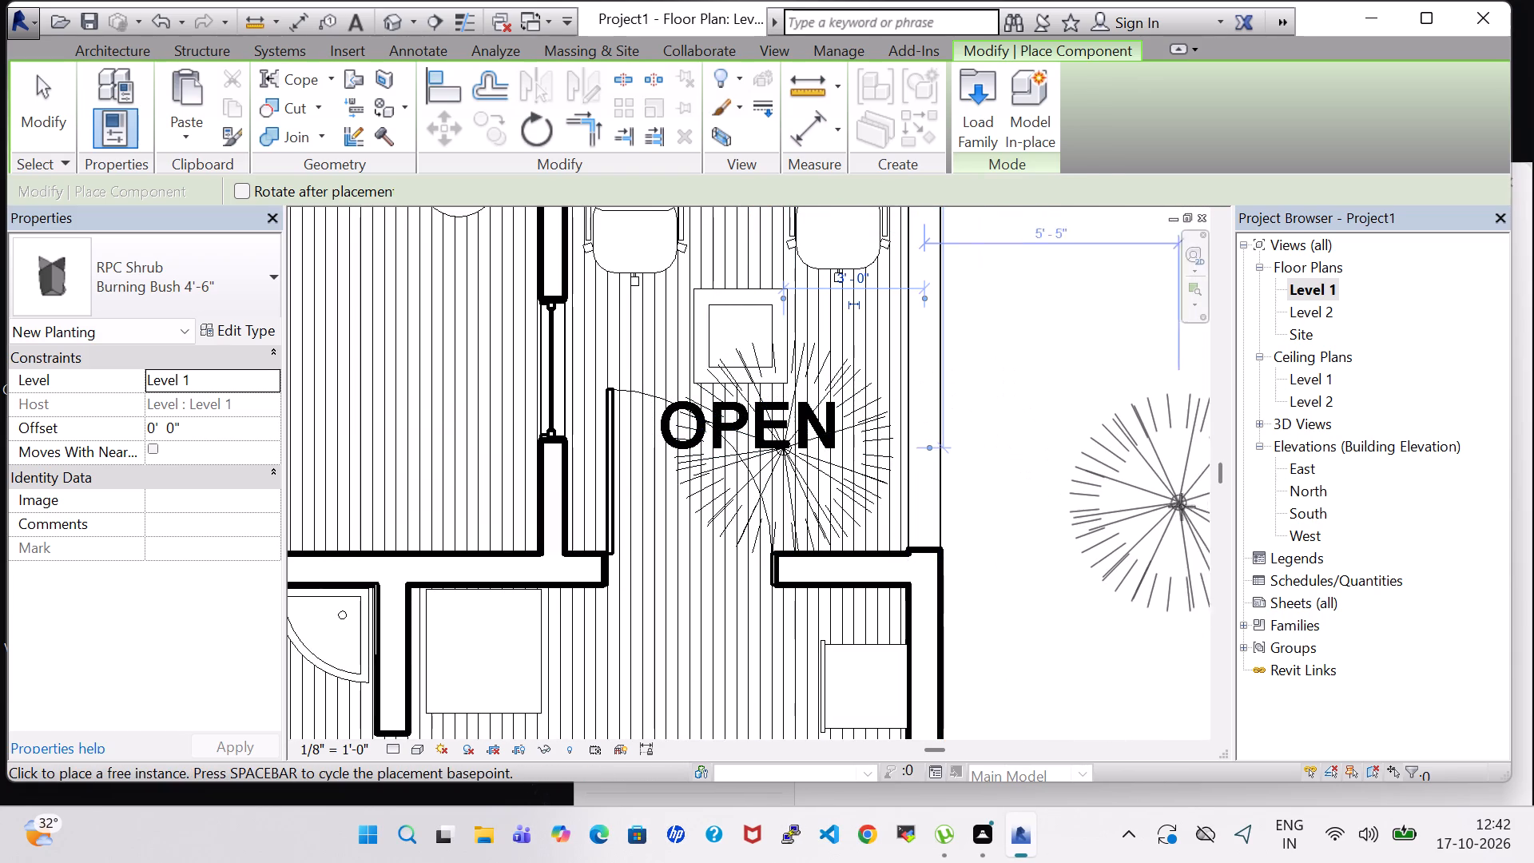
key(Escape)
key(Escape)
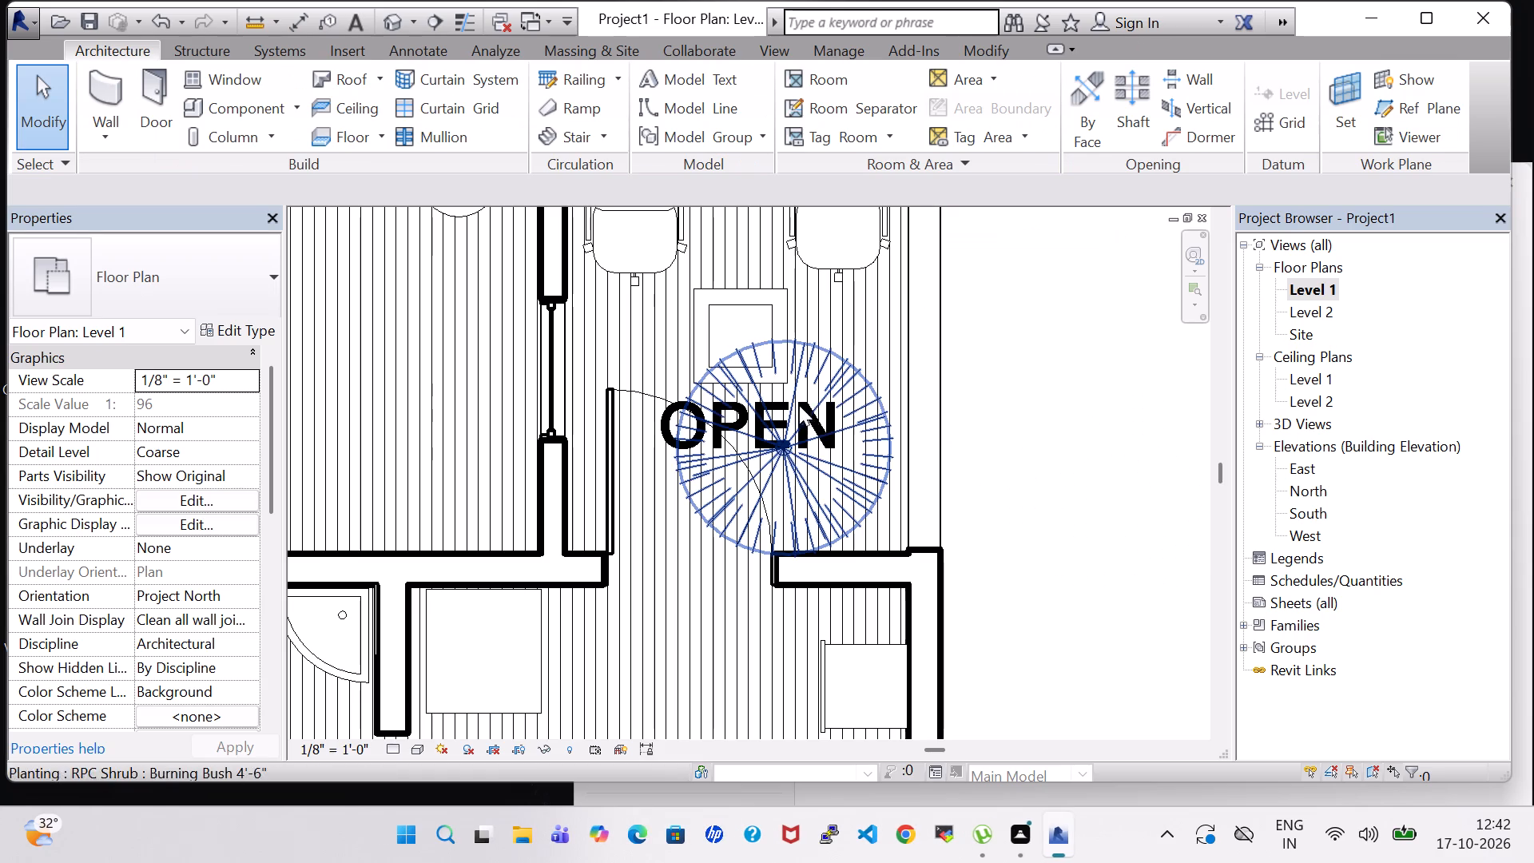
Nudge the second shrub up toward the table and outward, to about 2'-9" from the open area's outer edge.
click(809, 404)
key(Up)
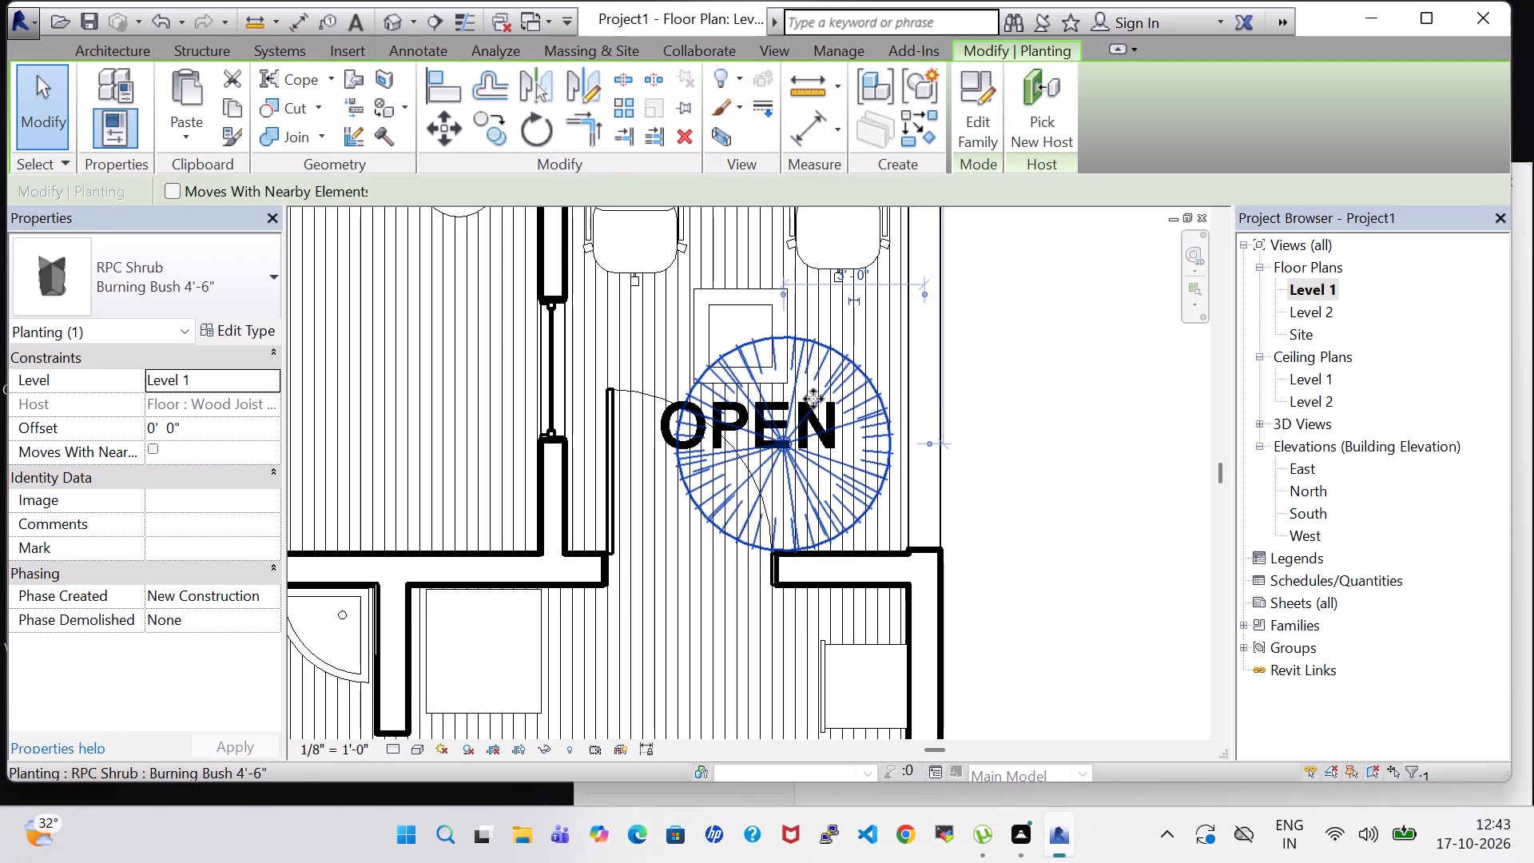
key(Up)
key(Up)
key(Up)
key(Up)
key(Up)
key(Right)
key(Right)
key(Right)
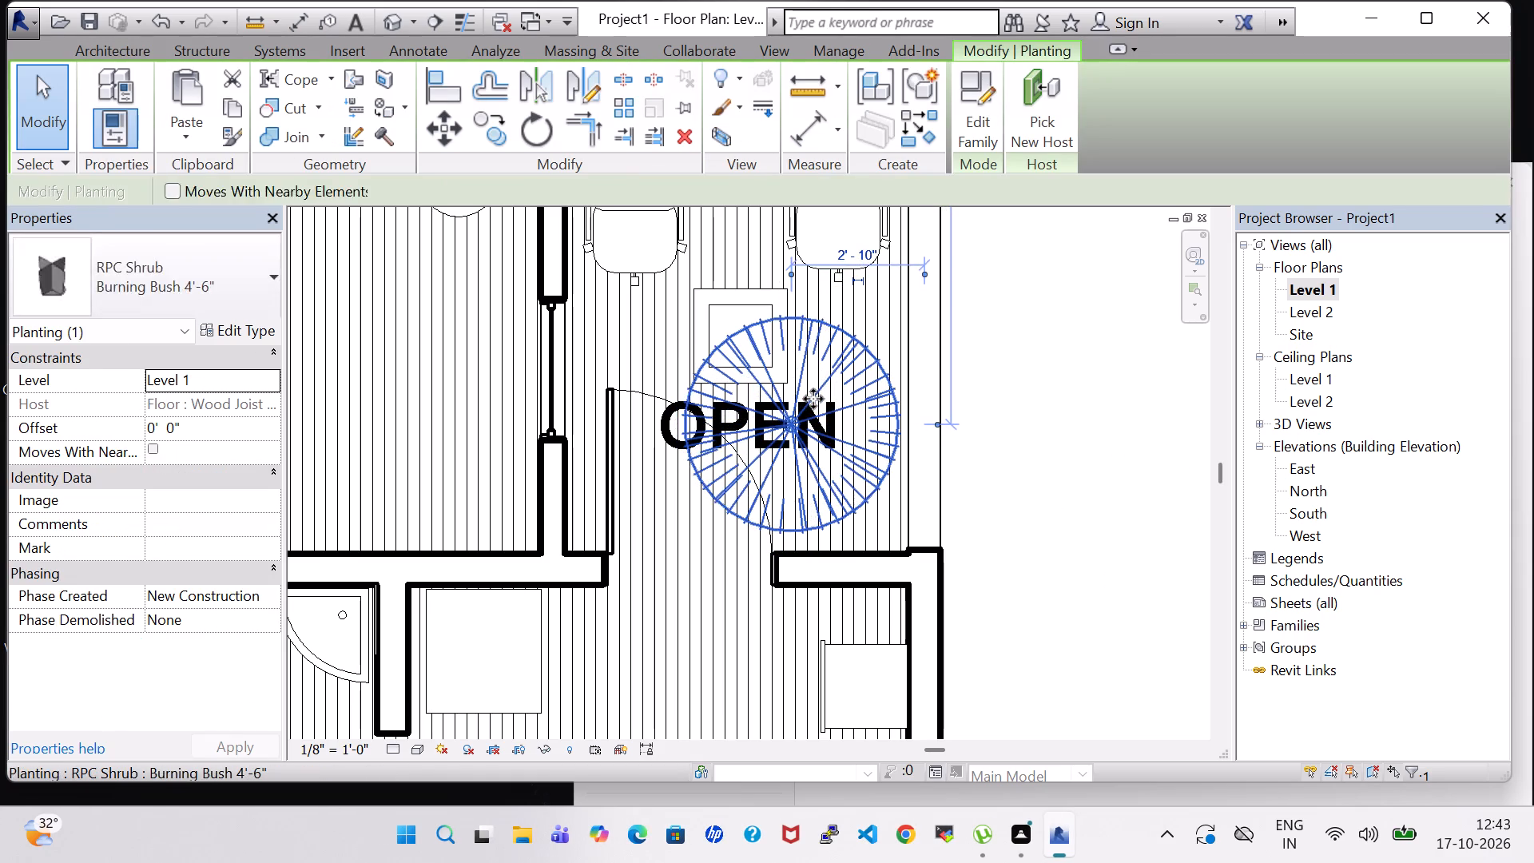
Change the shrub in the kitchen-side open area to type Cedar Shrub 3'-0".
click(230, 278)
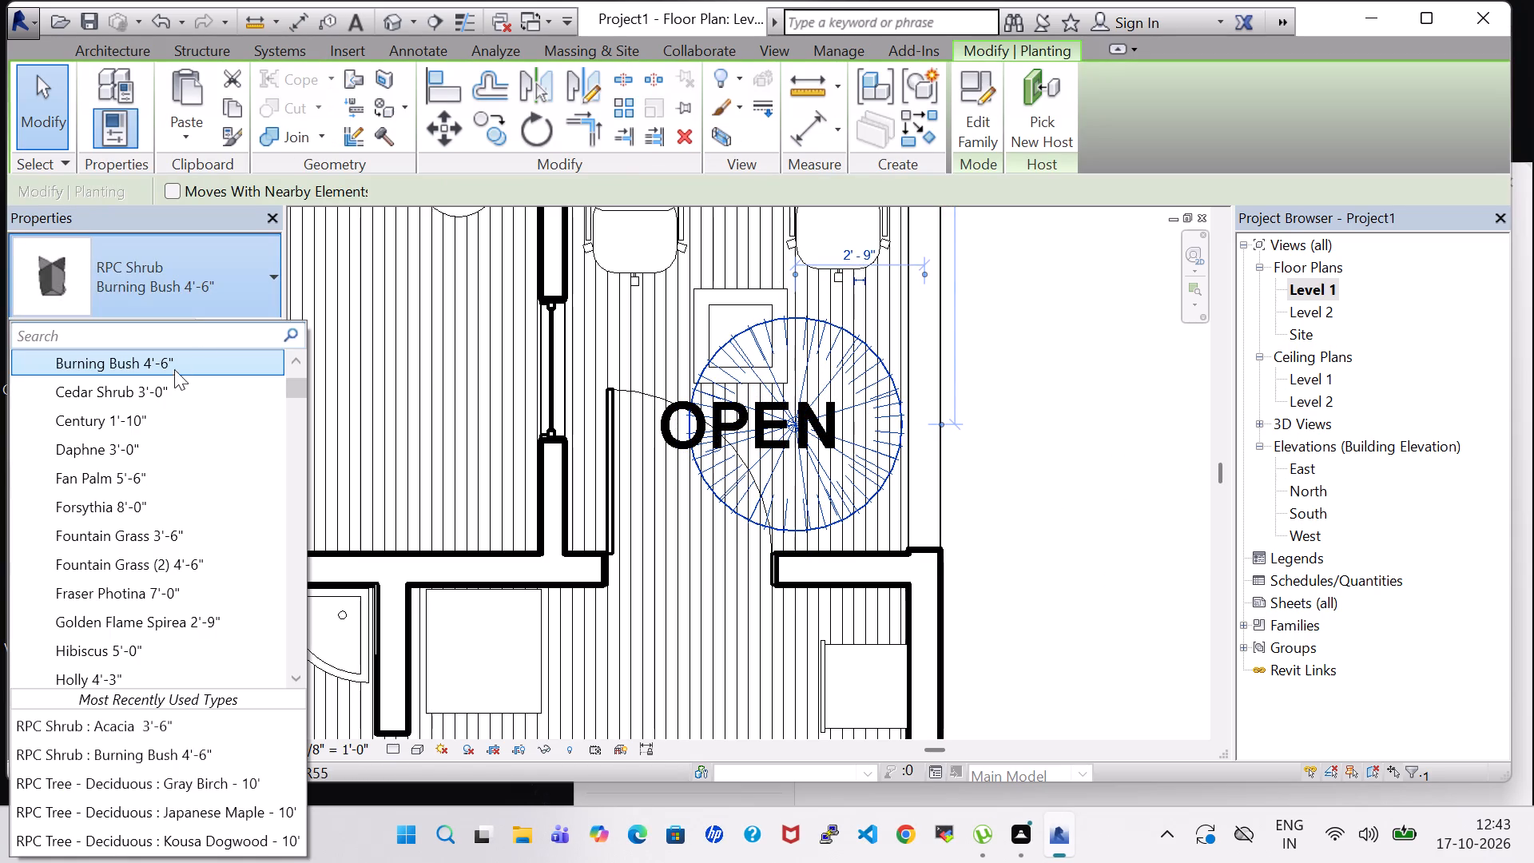
click(127, 387)
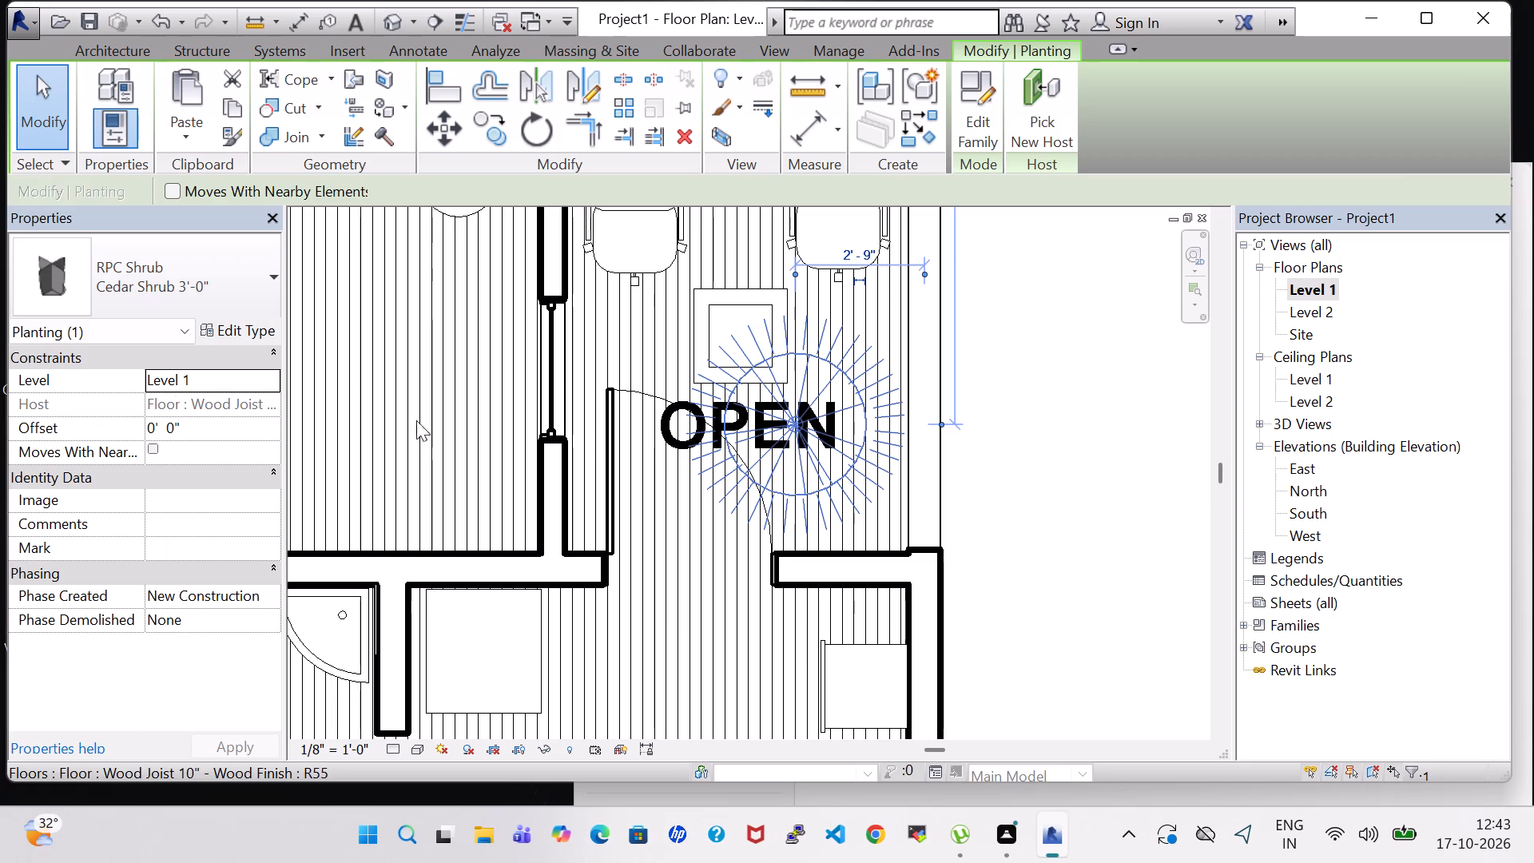
click(1035, 509)
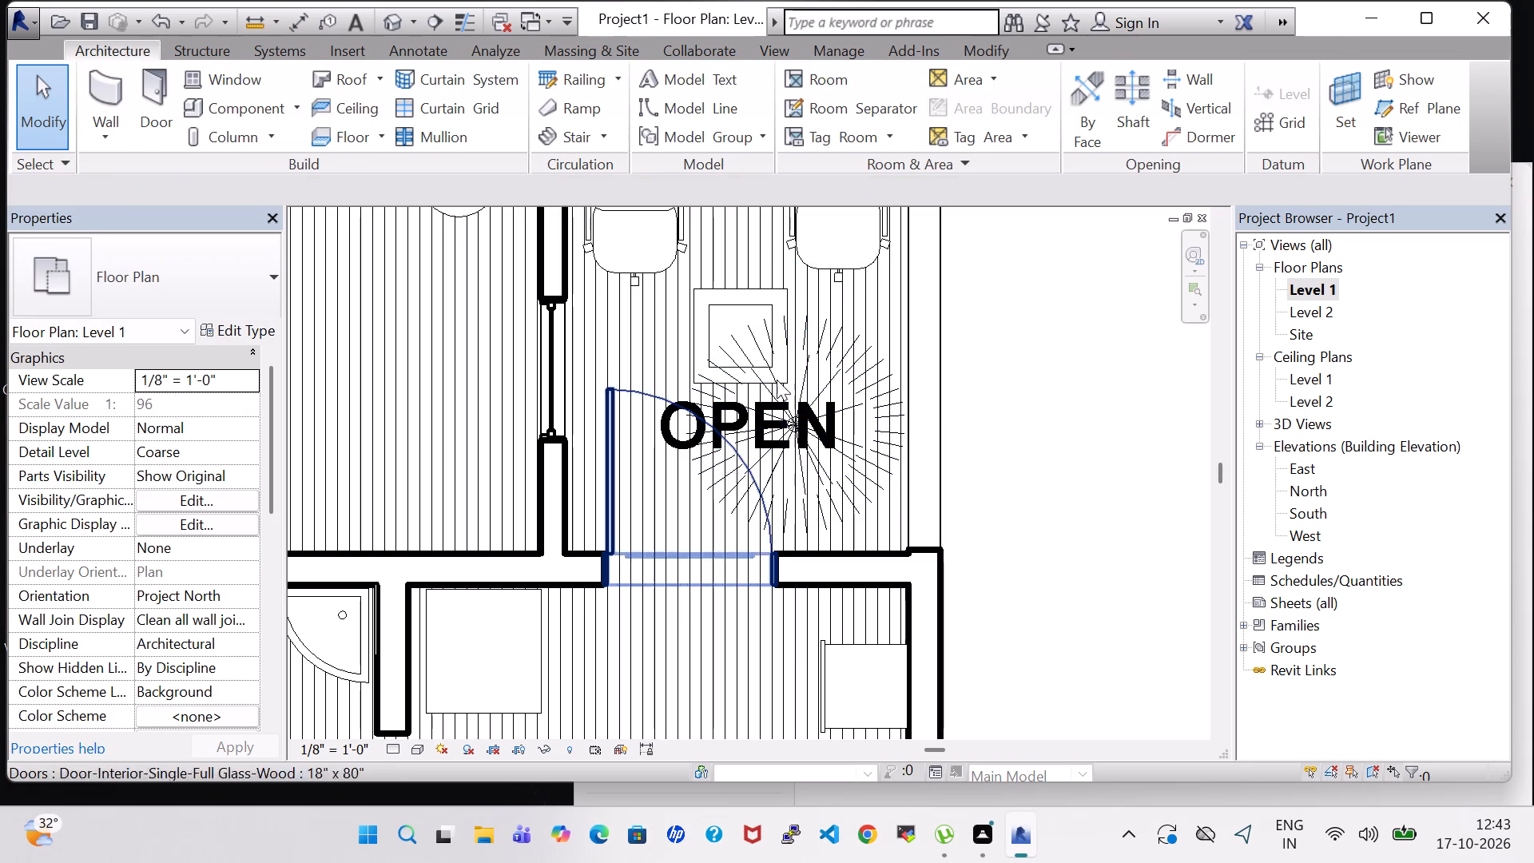
Nudge the Cedar Shrub slightly down toward the door side of the open area.
click(809, 343)
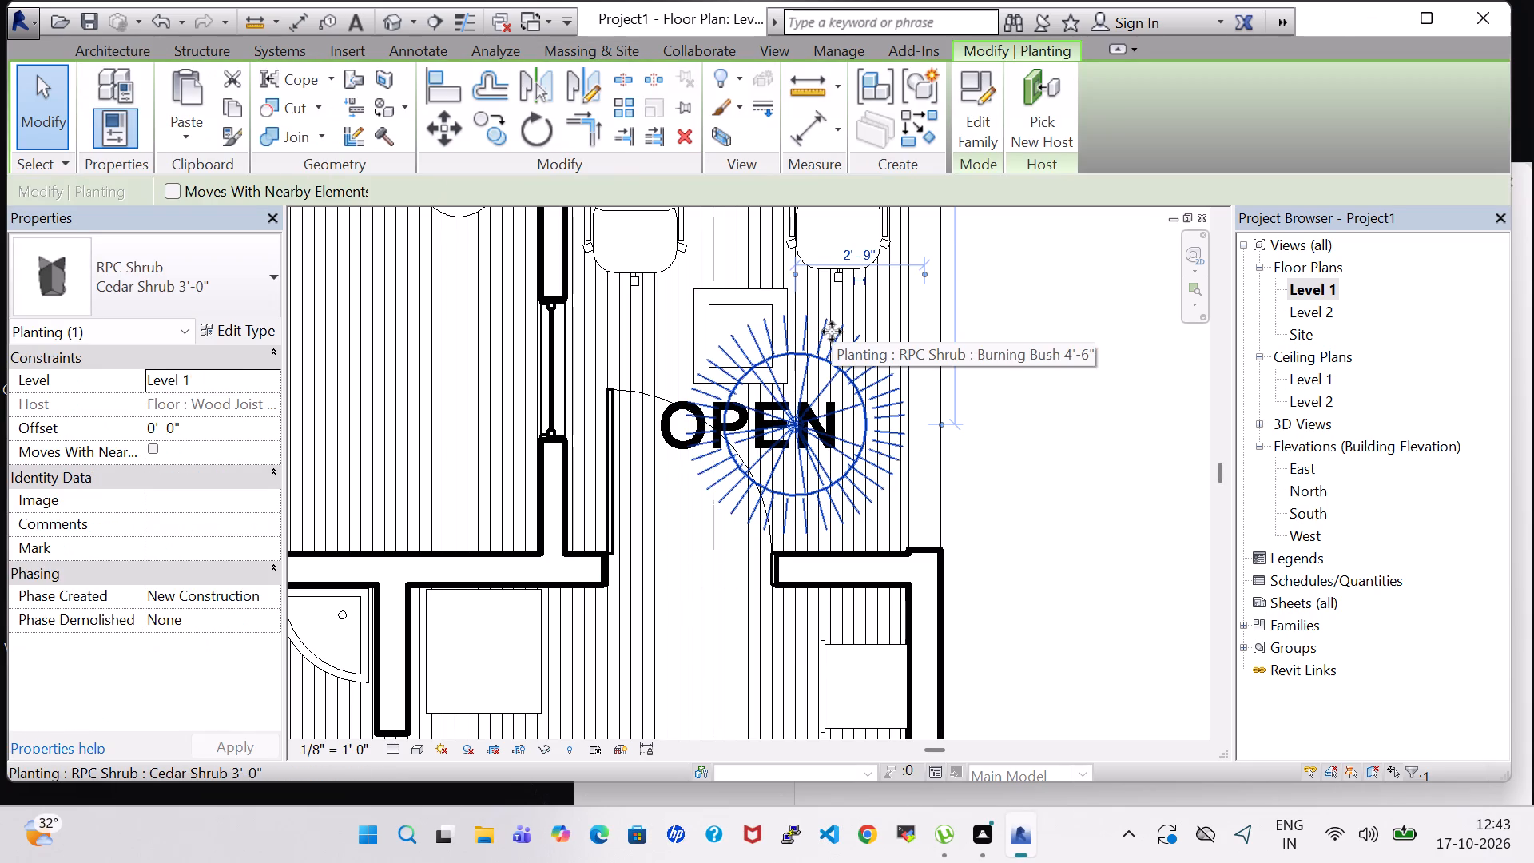
key(Down)
key(Right)
key(Left)
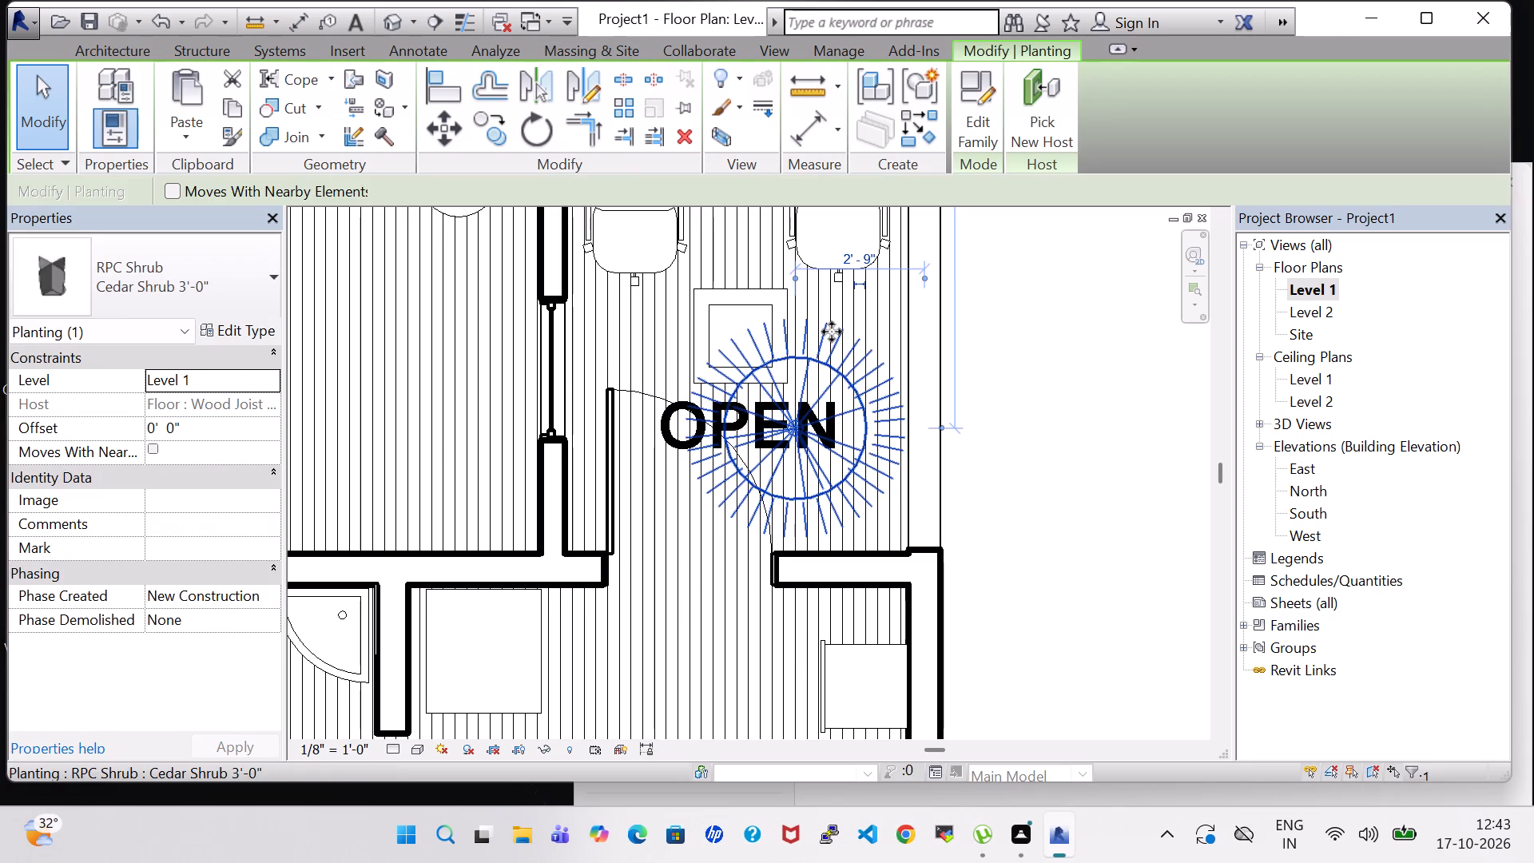
click(1063, 399)
Open the 3D view and examine the Burning Bush shrub between the two baths from above and from the T.V. lounge side.
click(402, 22)
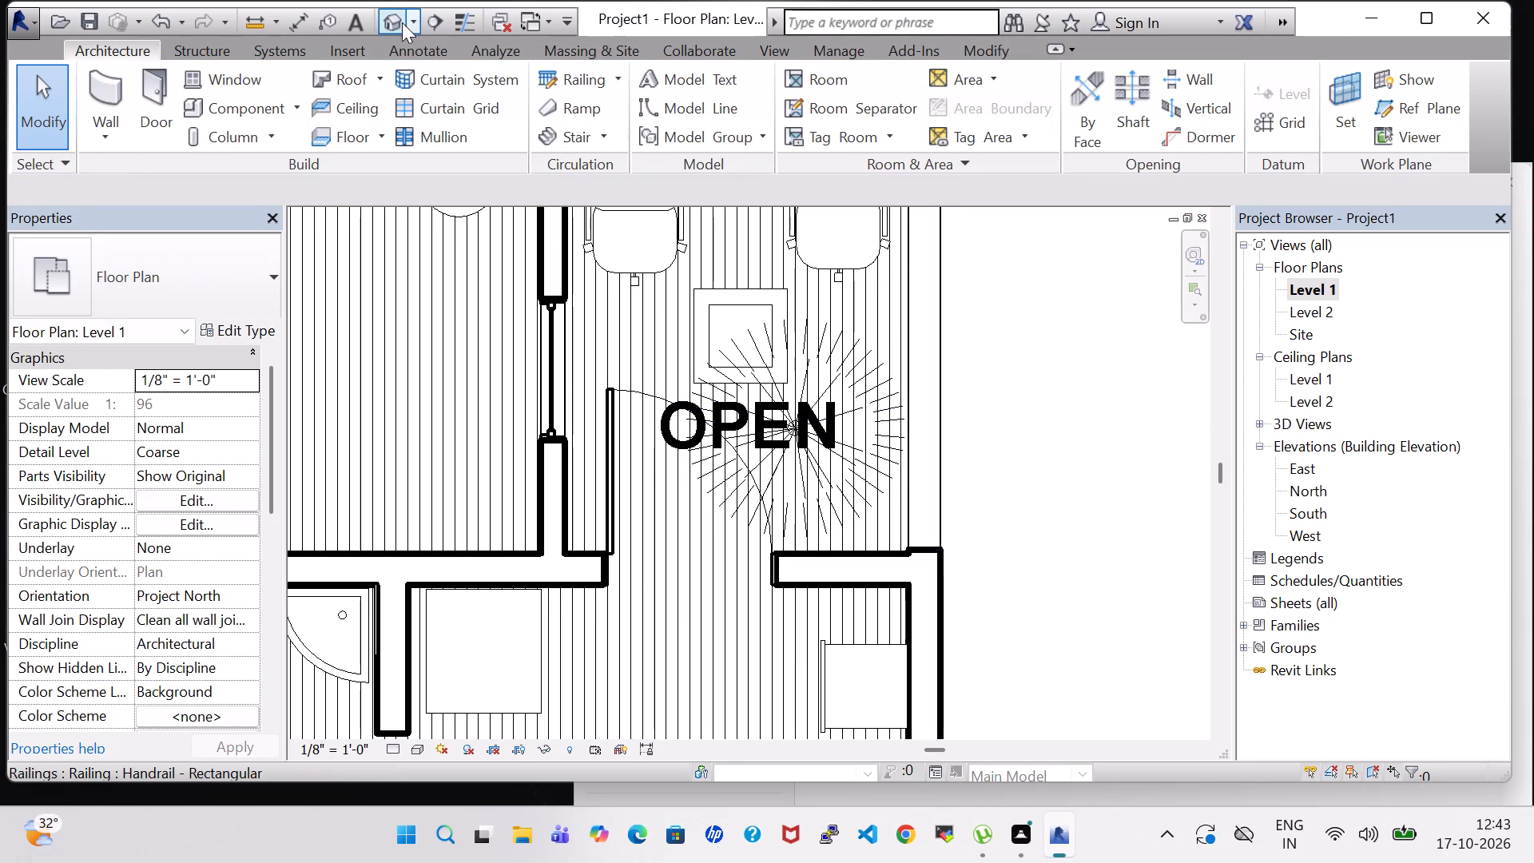
scroll(562, 328, down, 2)
middle_drag(442, 353, 518, 563)
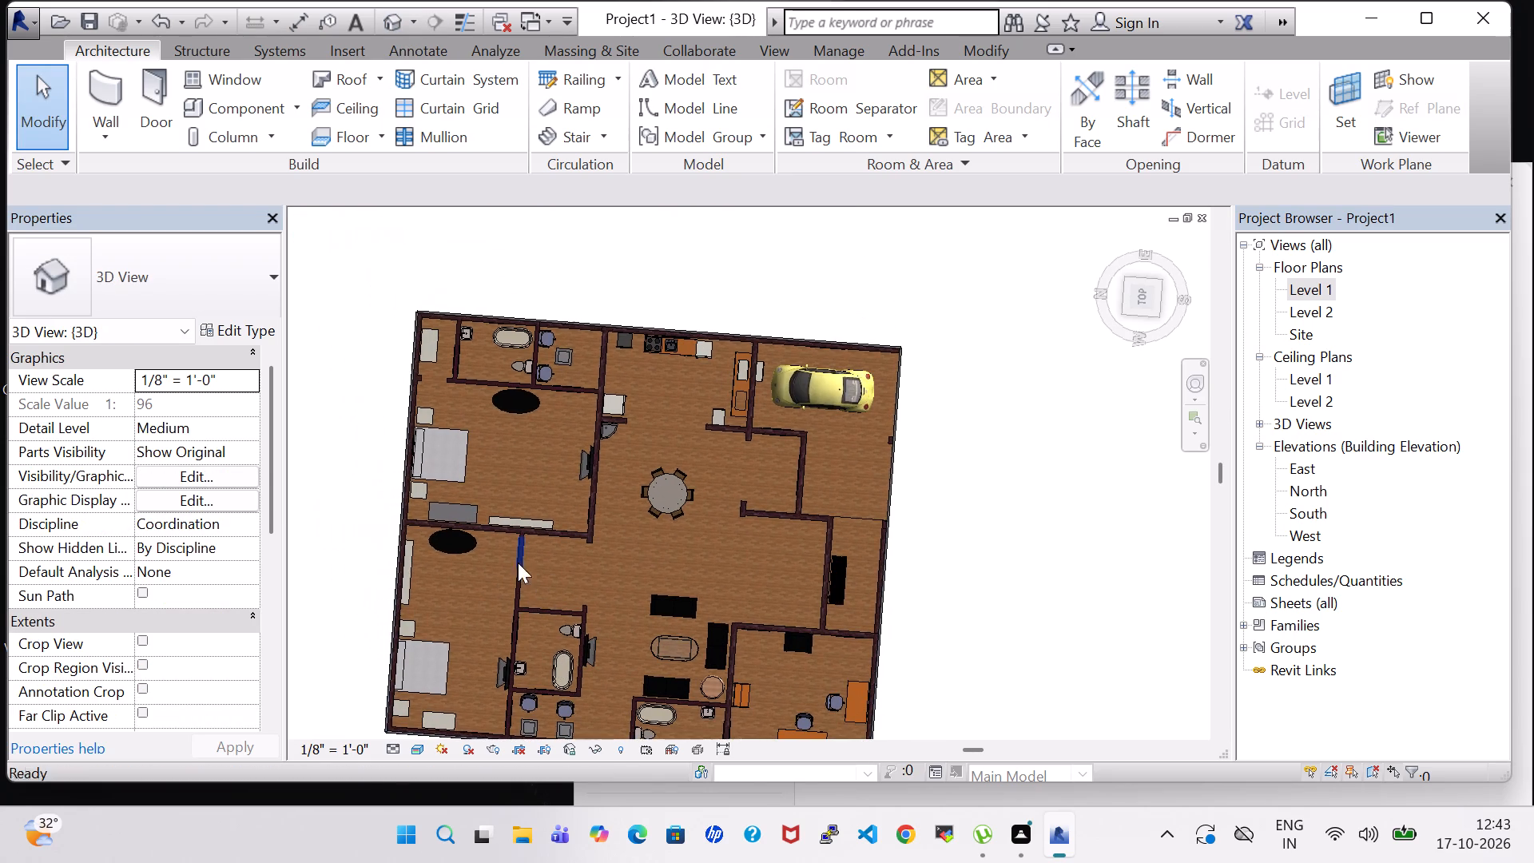
scroll(730, 574, up, 3)
middle_drag(730, 574, 815, 372)
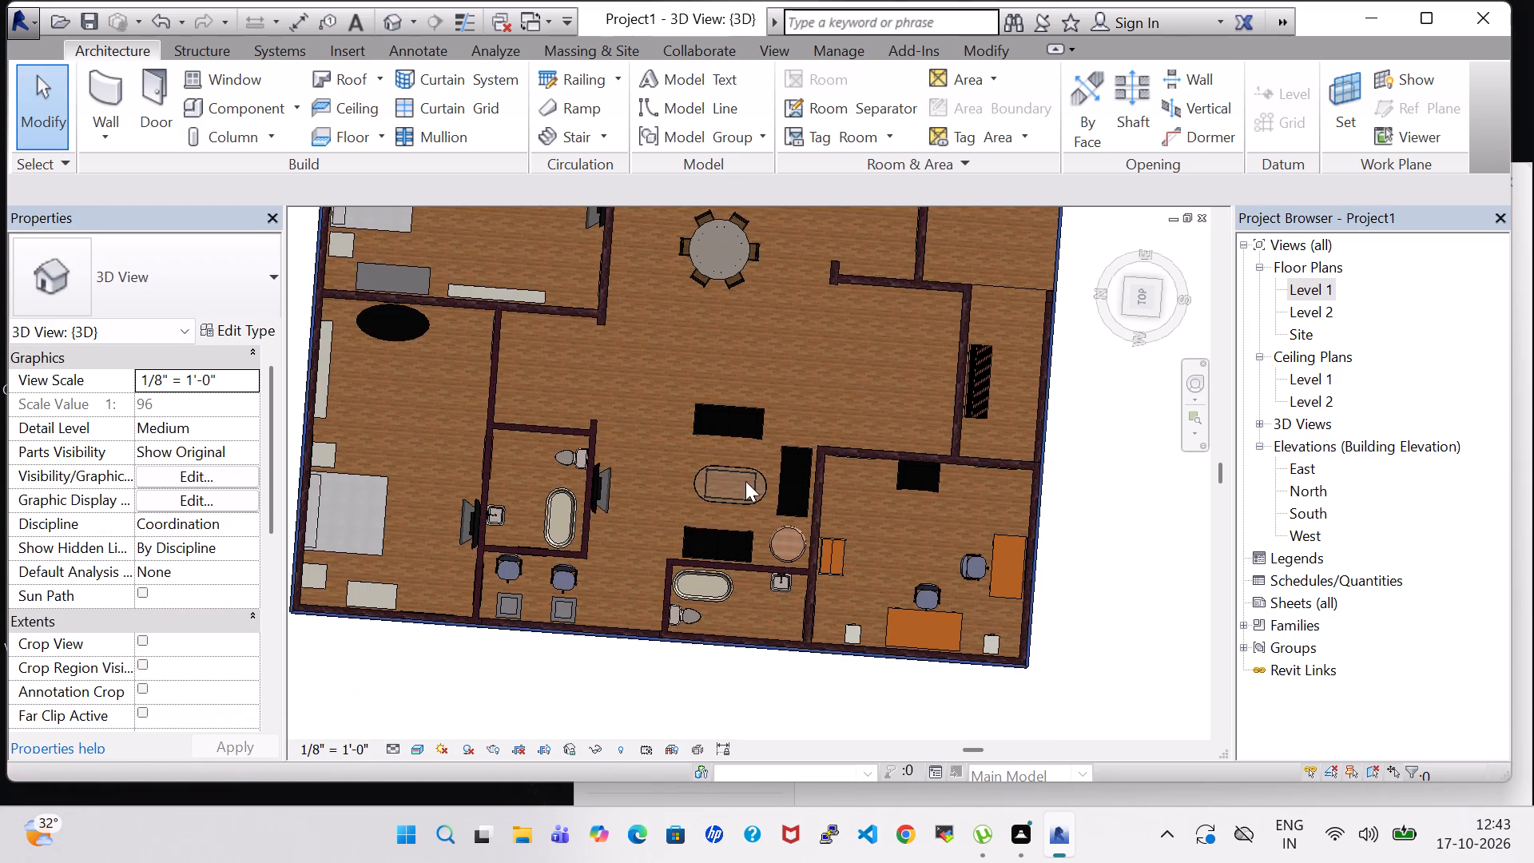
shift+middle_drag(614, 682, 555, 674)
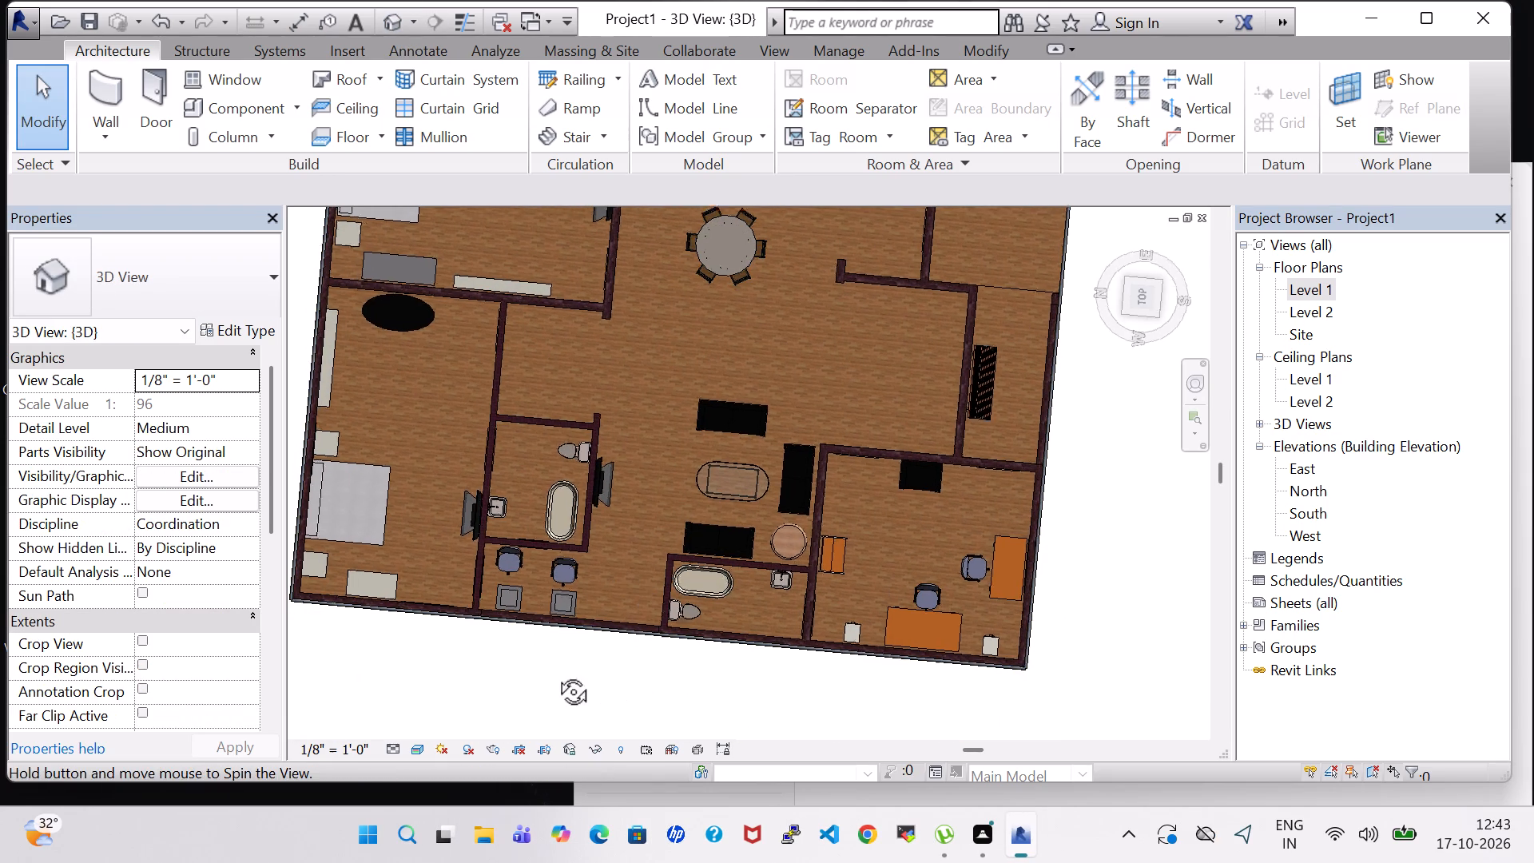
shift+middle_drag(555, 674, 357, 495)
middle_drag(757, 487, 650, 504)
scroll(847, 362, up, 9)
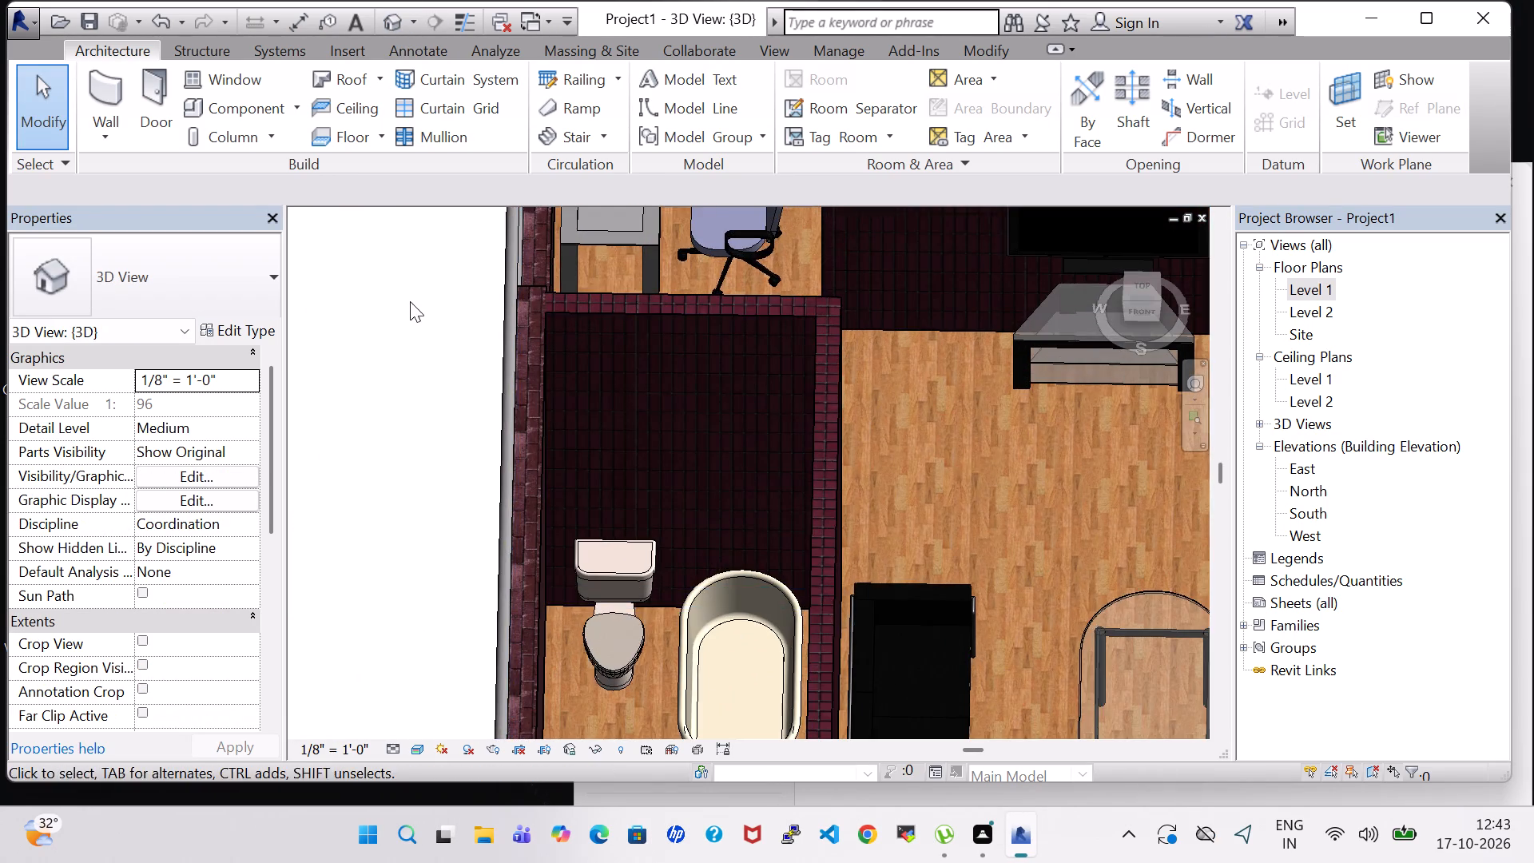
shift+middle_drag(410, 301, 467, 547)
middle_drag(554, 356, 746, 521)
shift+middle_drag(723, 472, 692, 425)
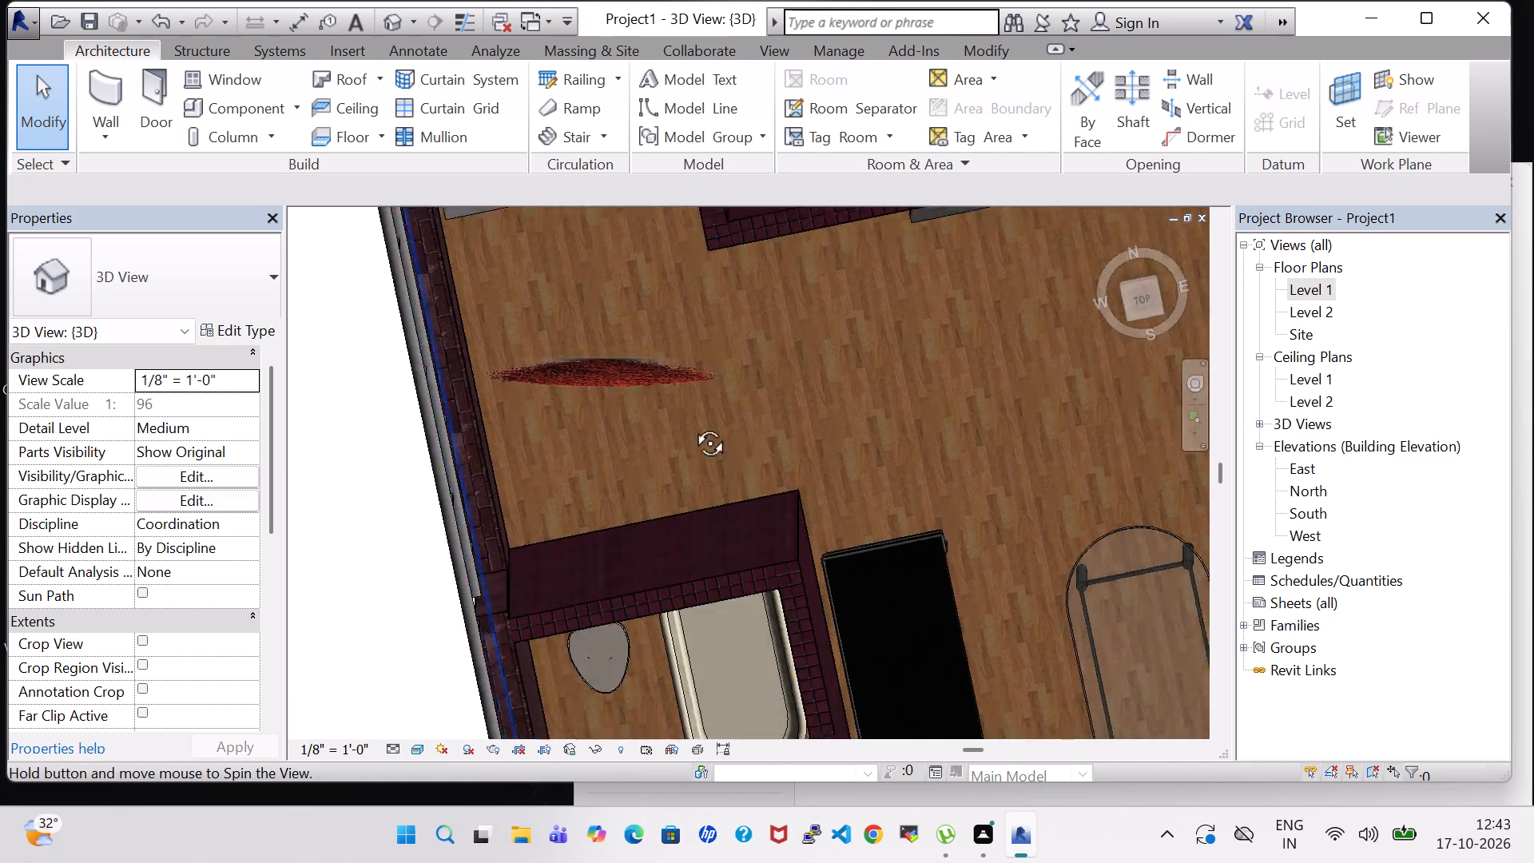
shift+middle_drag(692, 425, 690, 410)
click(768, 336)
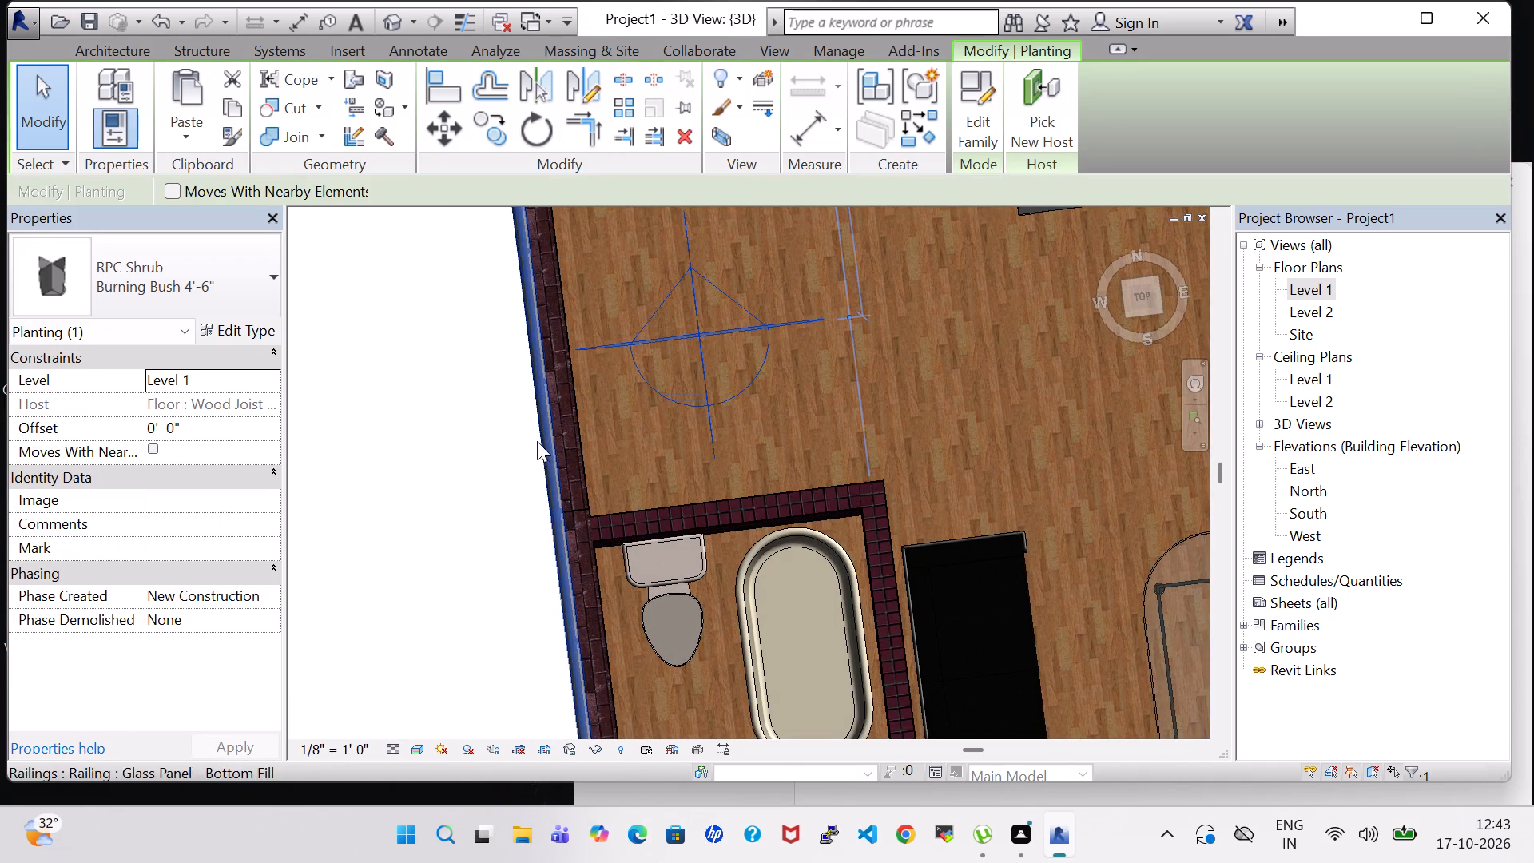
shift+middle_drag(538, 452, 519, 385)
click(479, 368)
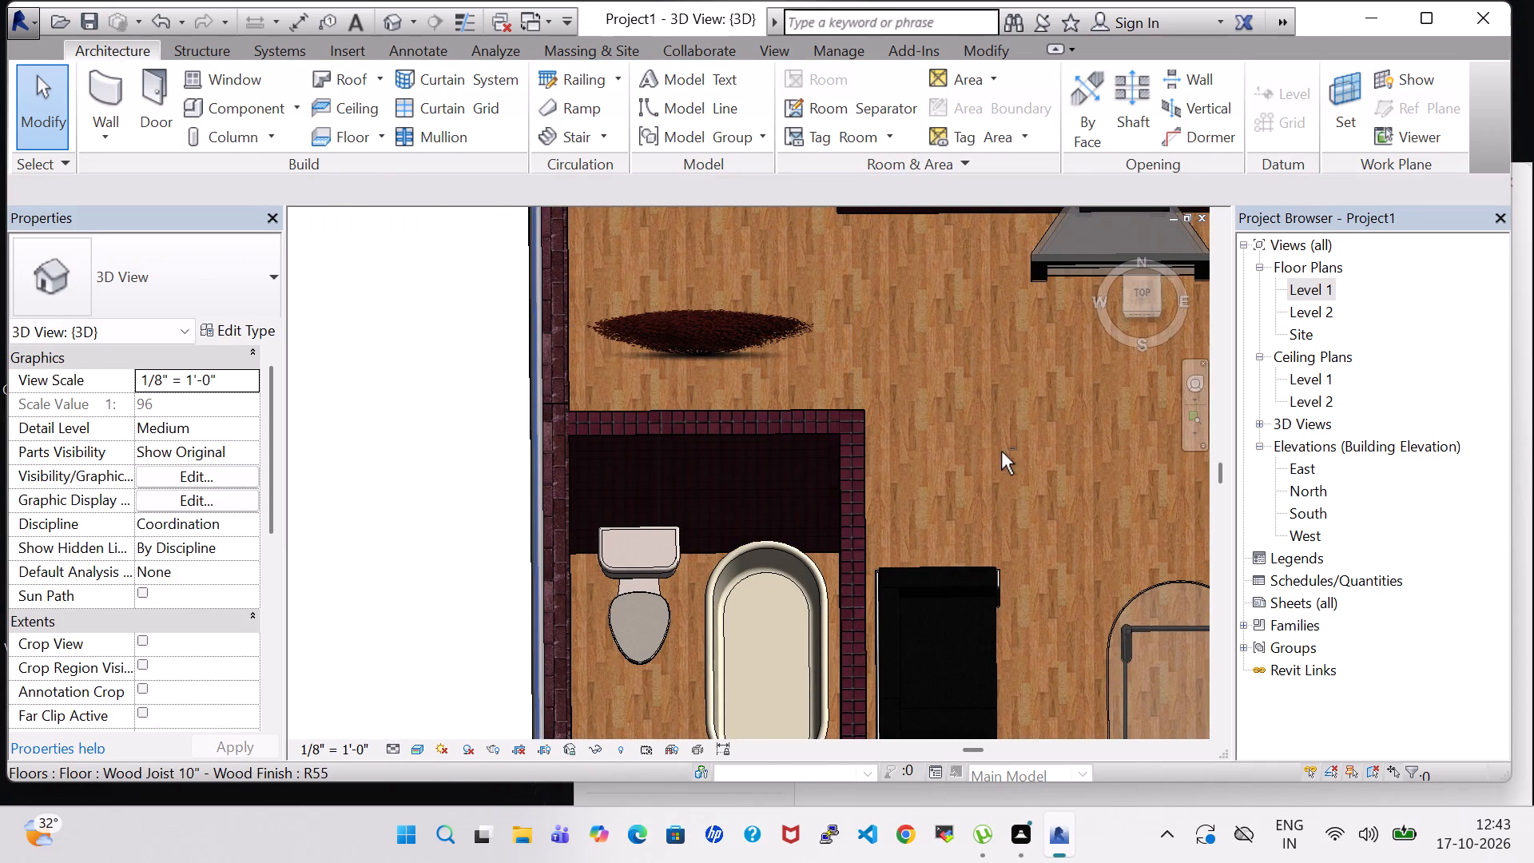
shift+middle_drag(1001, 451, 822, 374)
middle_drag(855, 395, 811, 305)
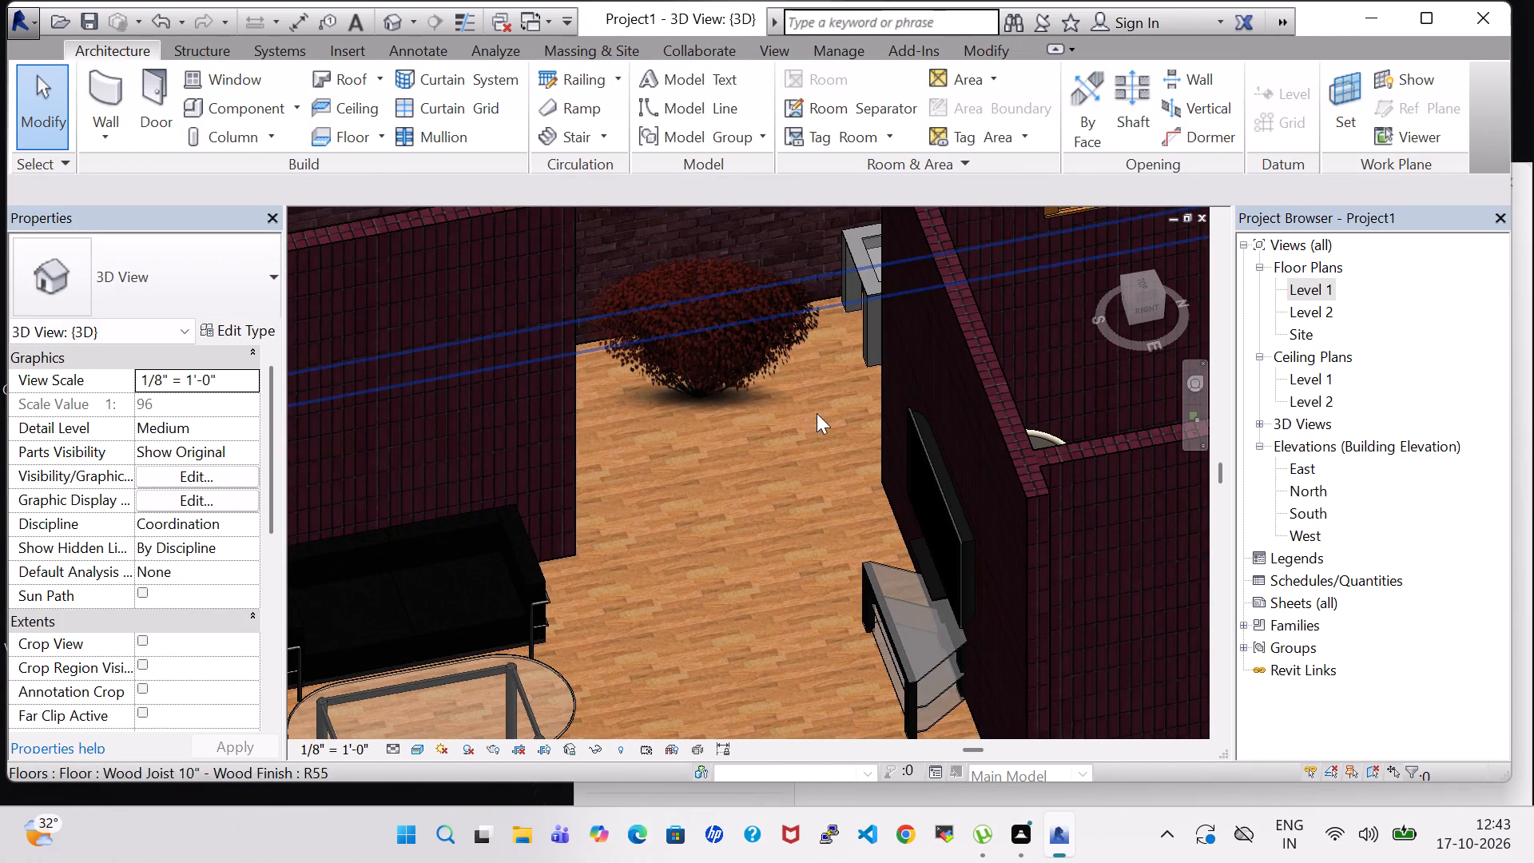
middle_drag(817, 414, 764, 344)
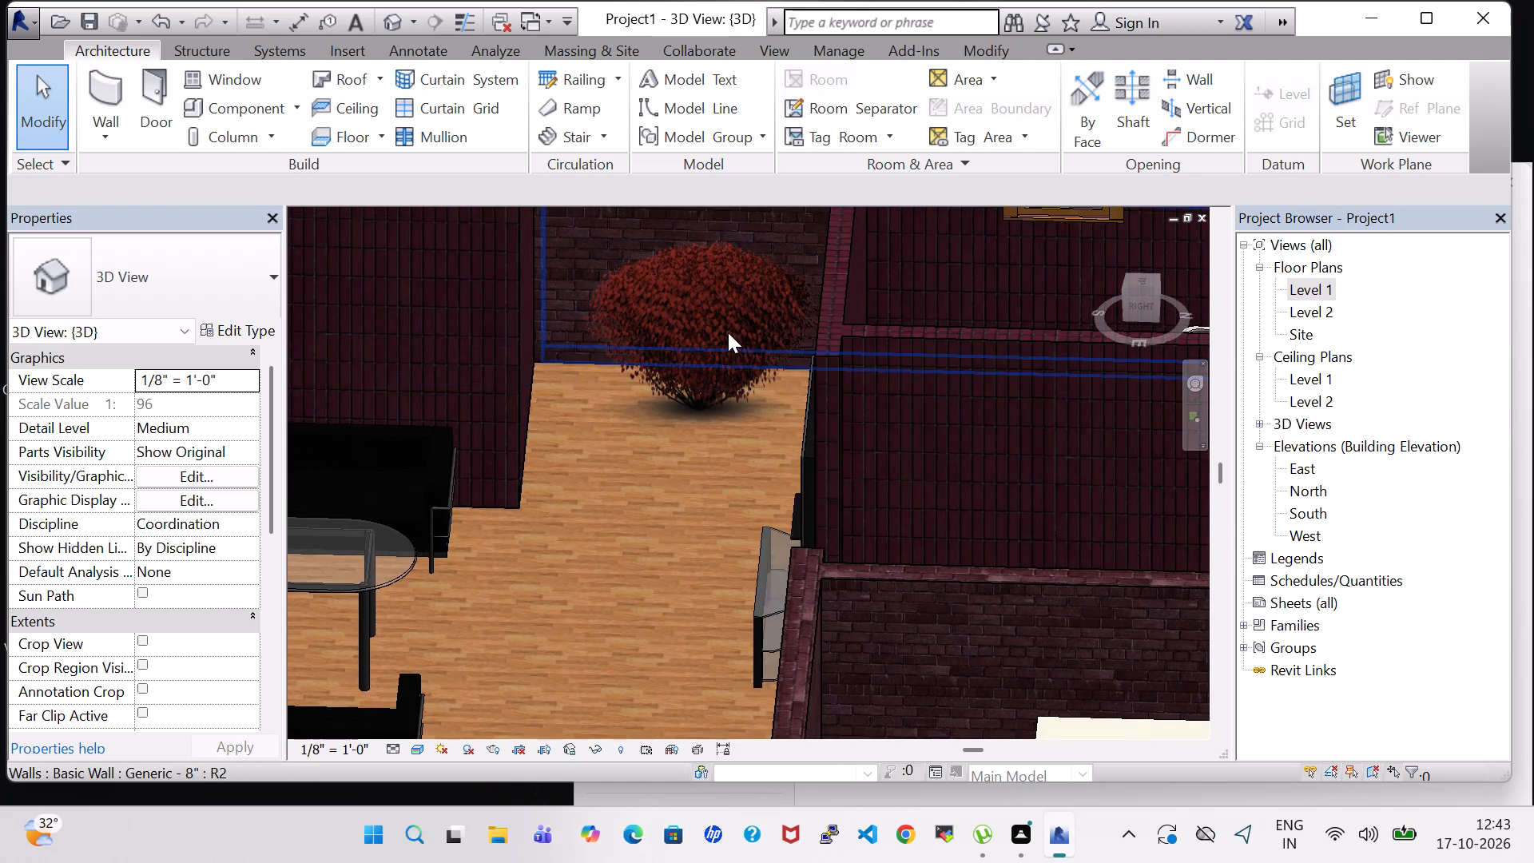
Nudge the Burning Bush shrub away from the bath wall behind the T.V. unit, to about 4'-0" from that wall.
click(728, 332)
click(728, 417)
scroll(725, 299, down, 1)
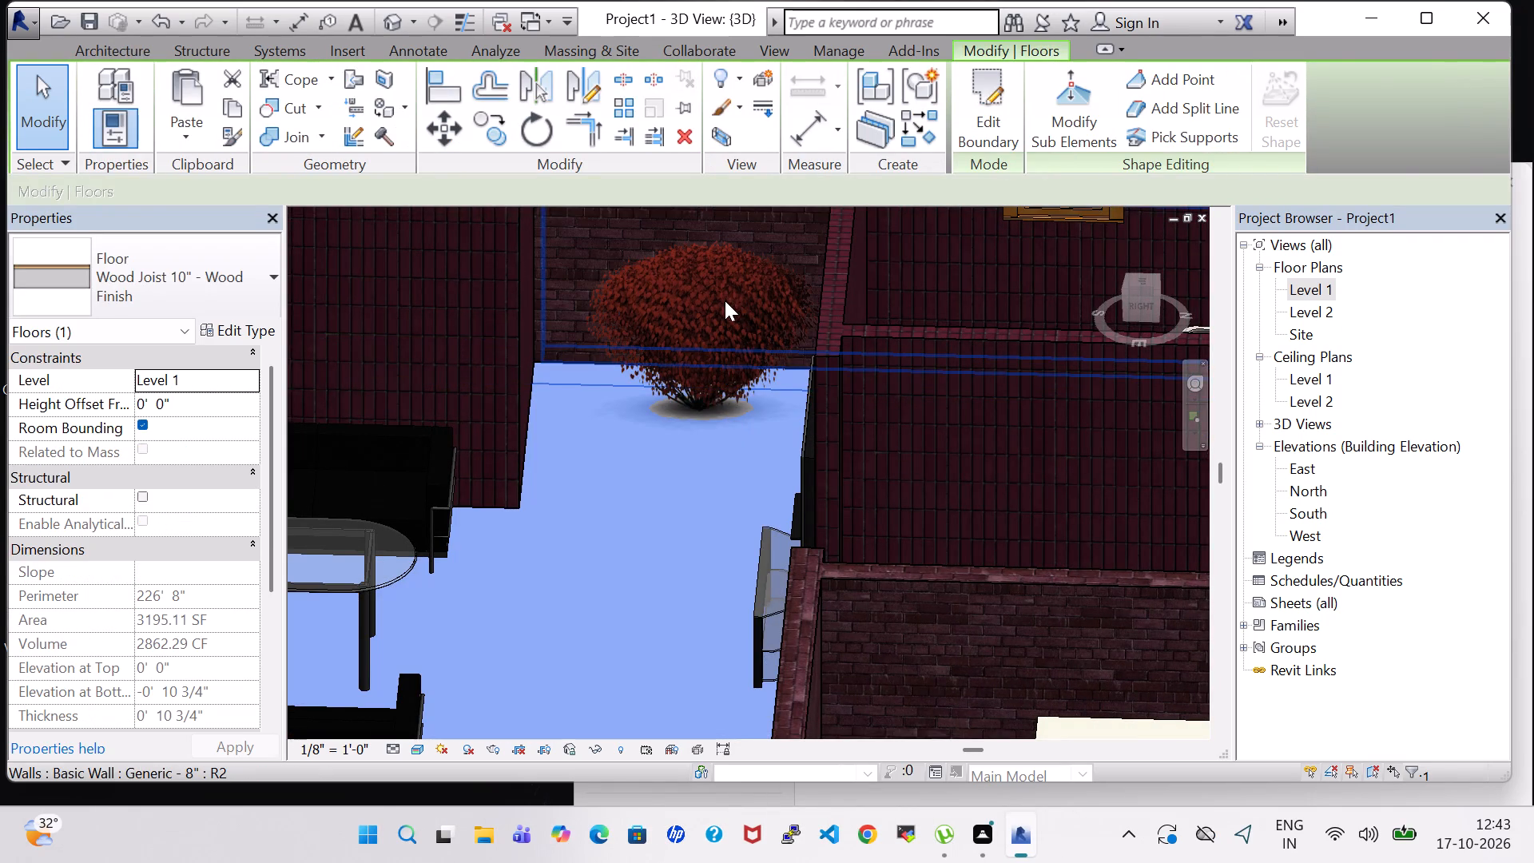
scroll(725, 300, down, 1)
key(Escape)
click(711, 334)
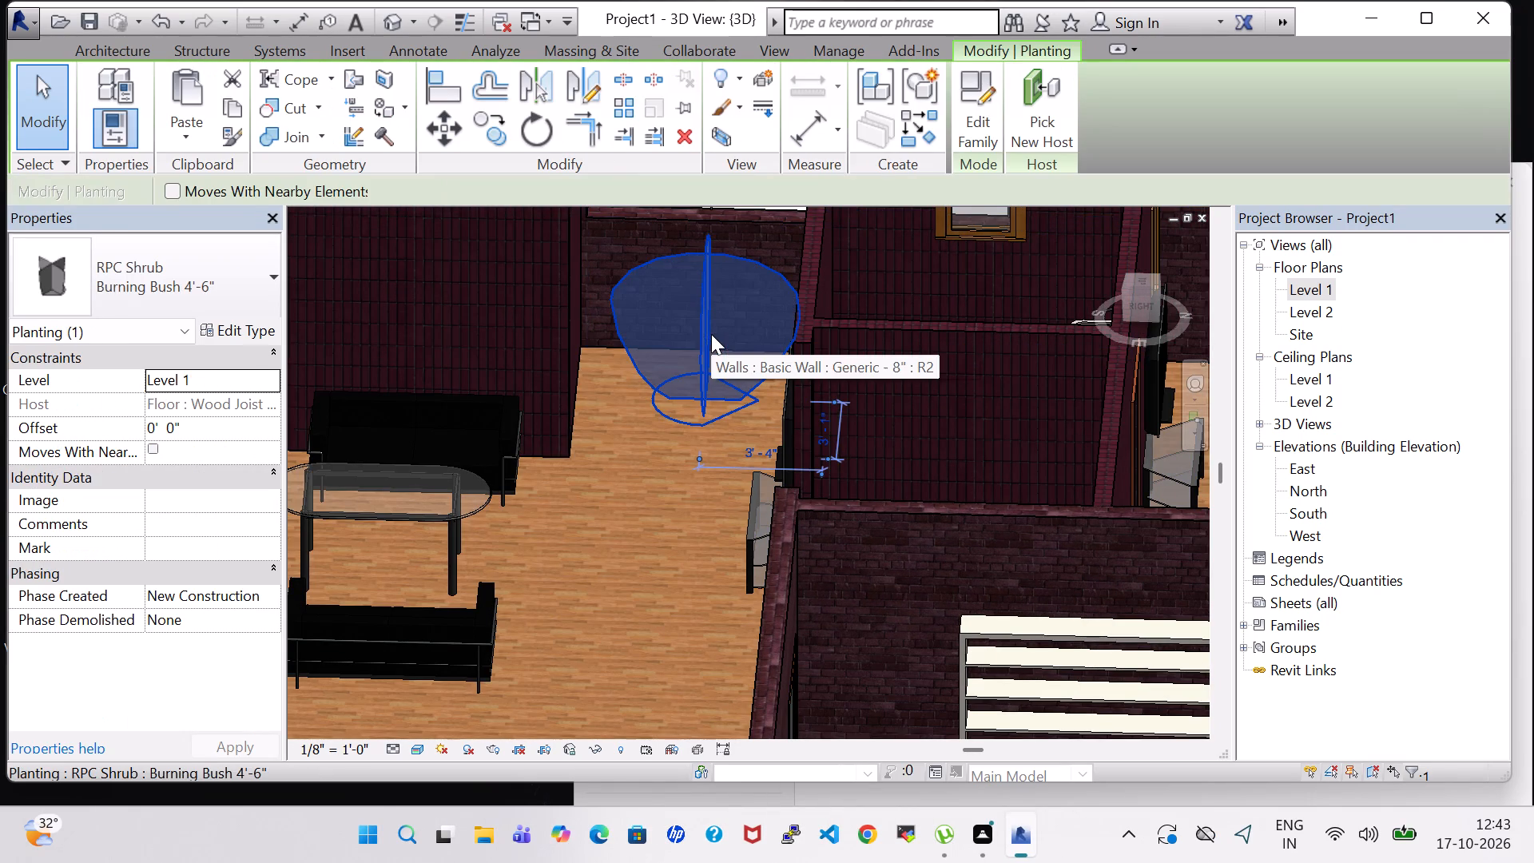
key(Left)
key(Left)
key(Left)
key(Left)
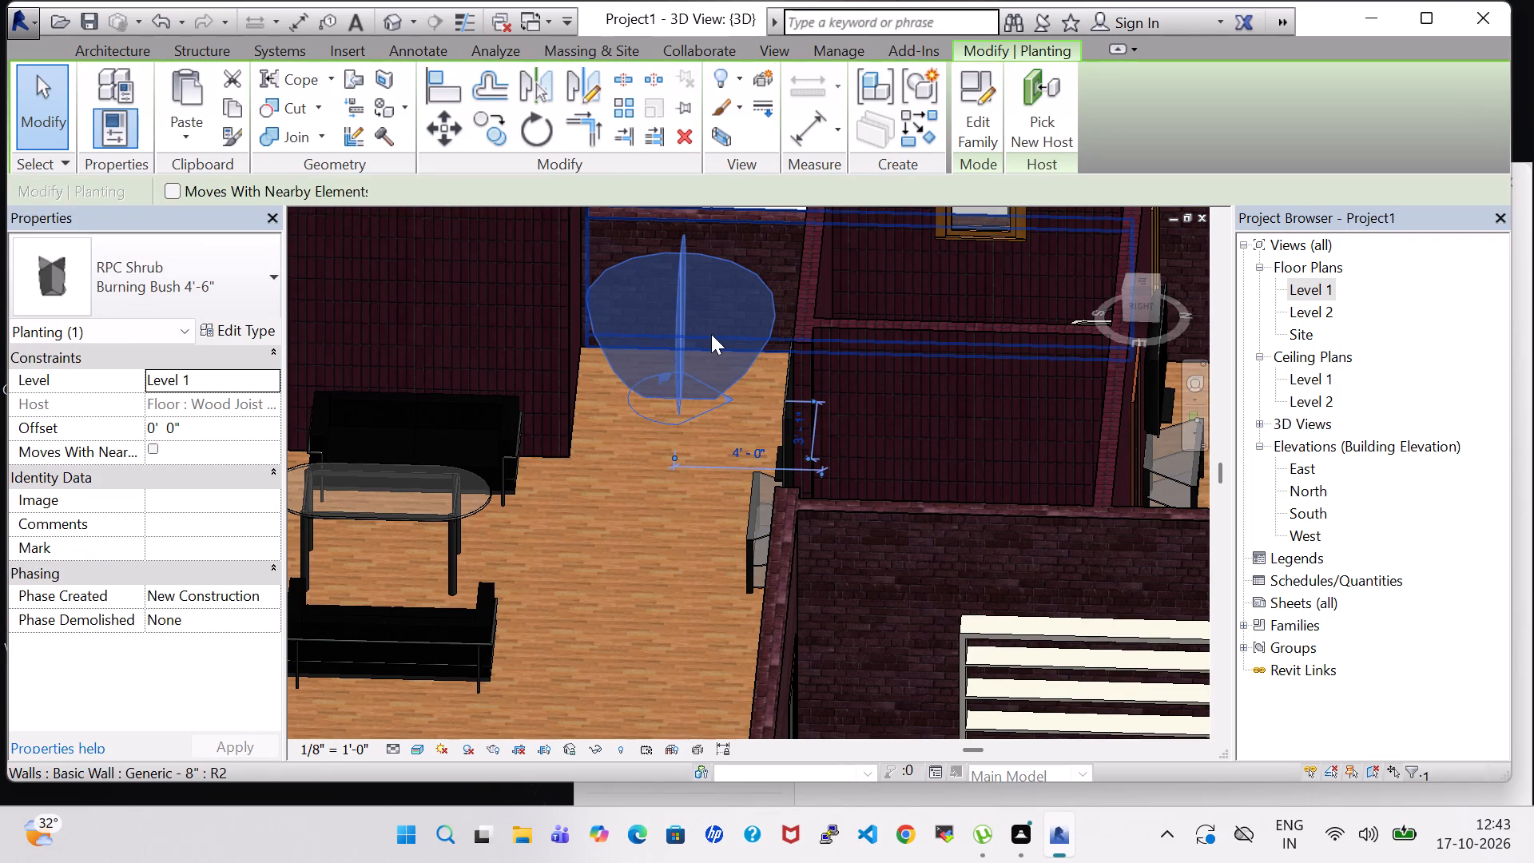
scroll(693, 489, down, 3)
key(Escape)
Examine the furnished lounge, dining area, bedrooms and open area in the 3D view from several angles.
scroll(686, 483, down, 1)
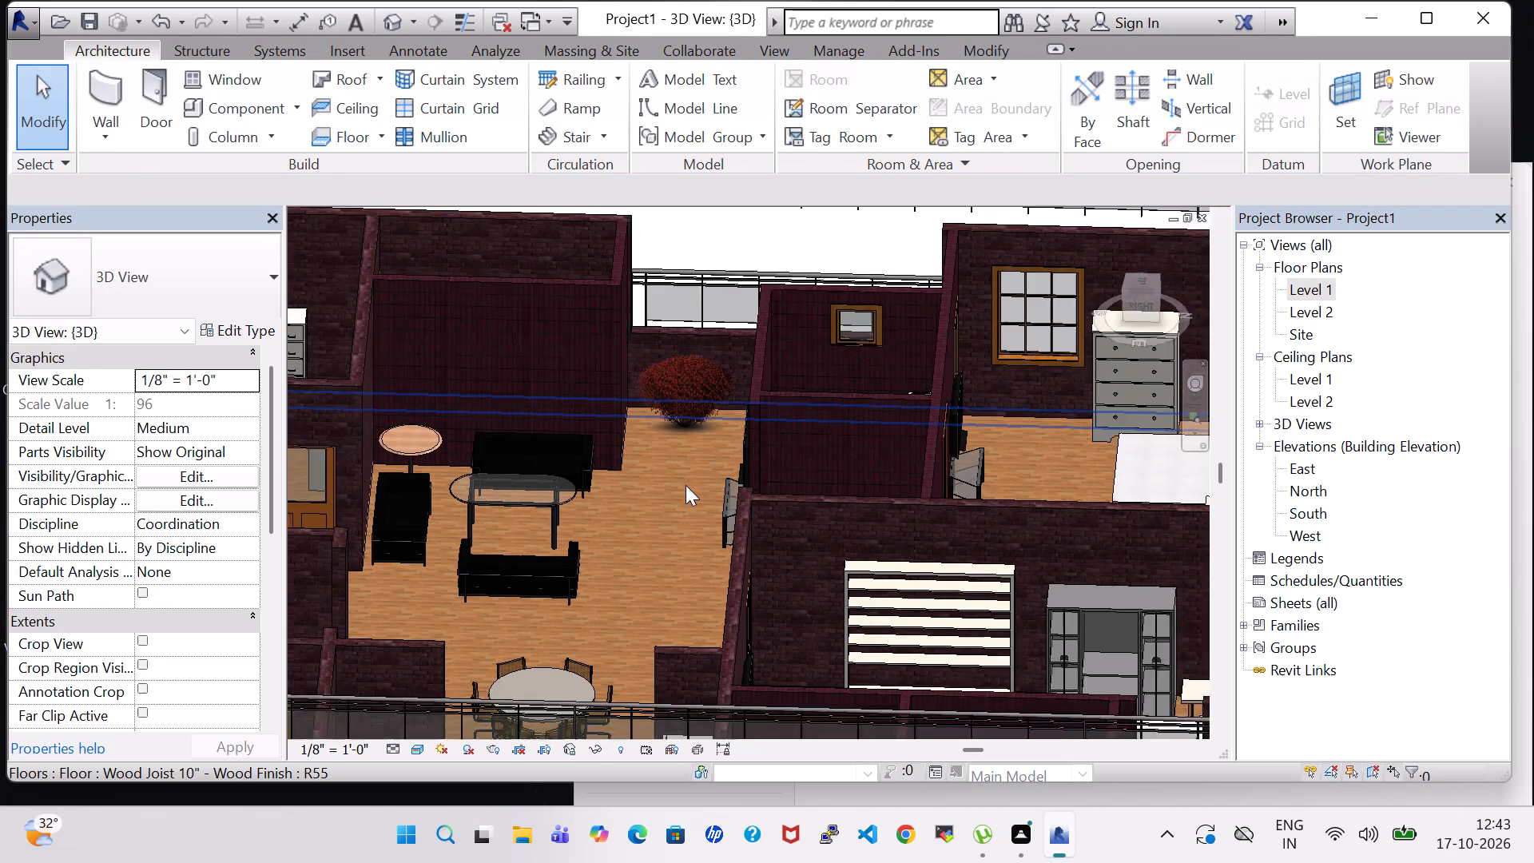
scroll(686, 485, down, 1)
shift+middle_drag(675, 497, 781, 606)
scroll(773, 520, down, 1)
shift+middle_drag(781, 533, 791, 541)
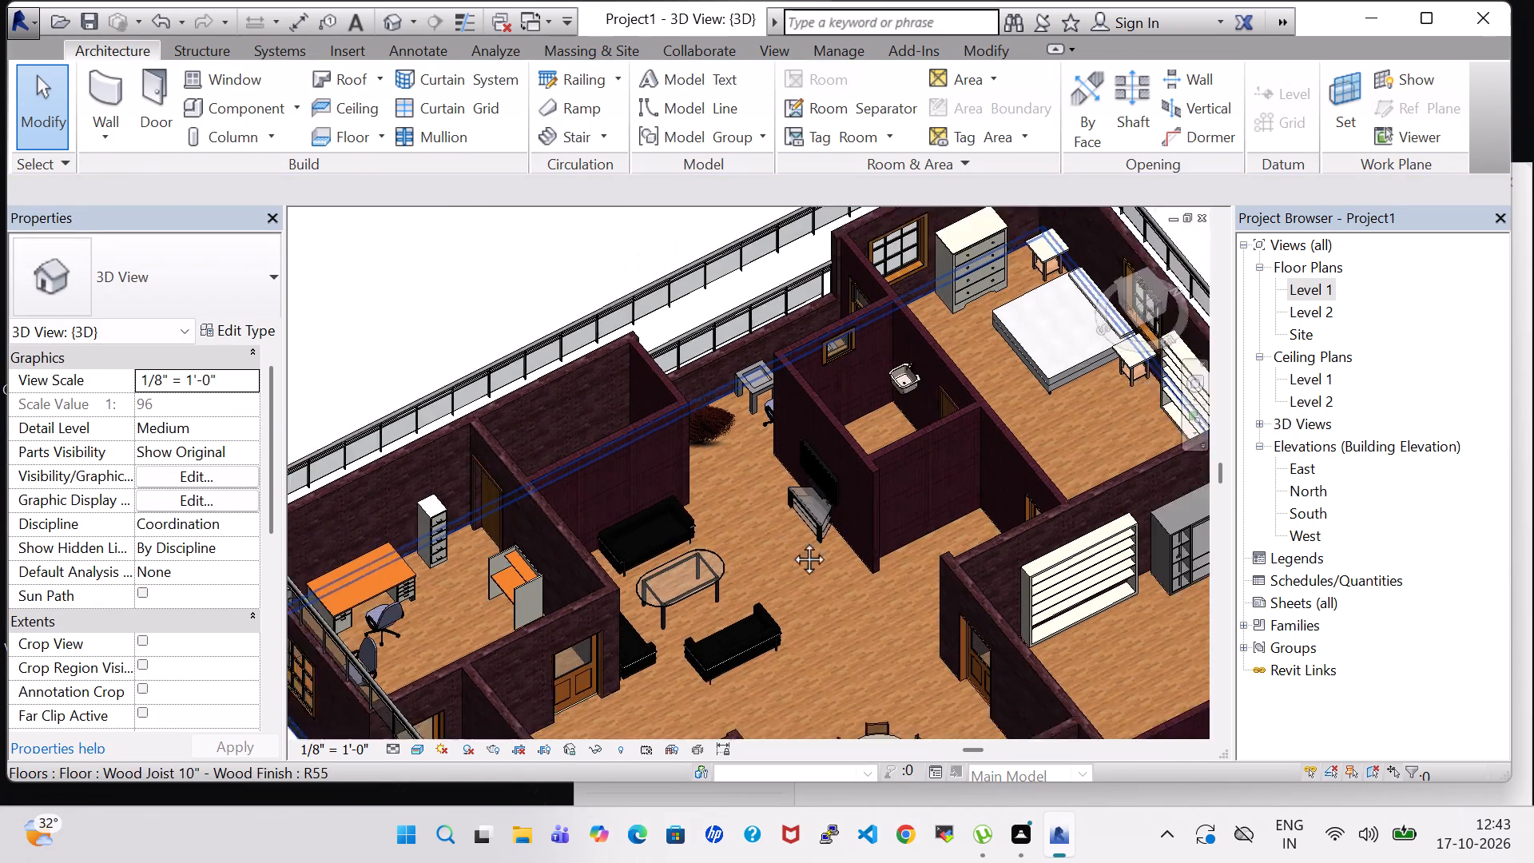
shift+middle_drag(791, 541, 1108, 619)
middle_drag(1033, 298, 900, 583)
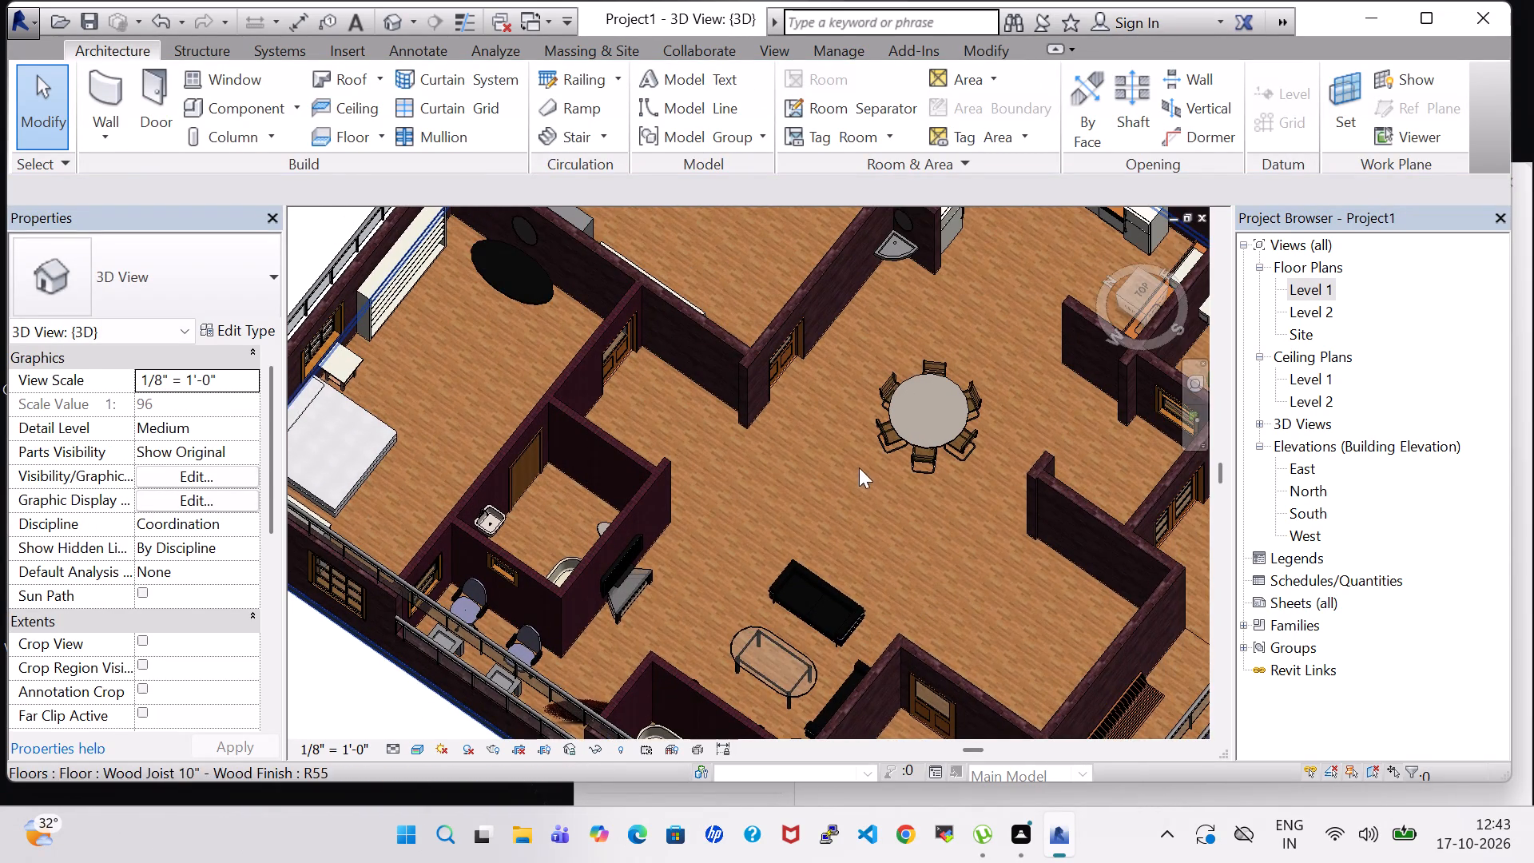
middle_drag(859, 467, 820, 488)
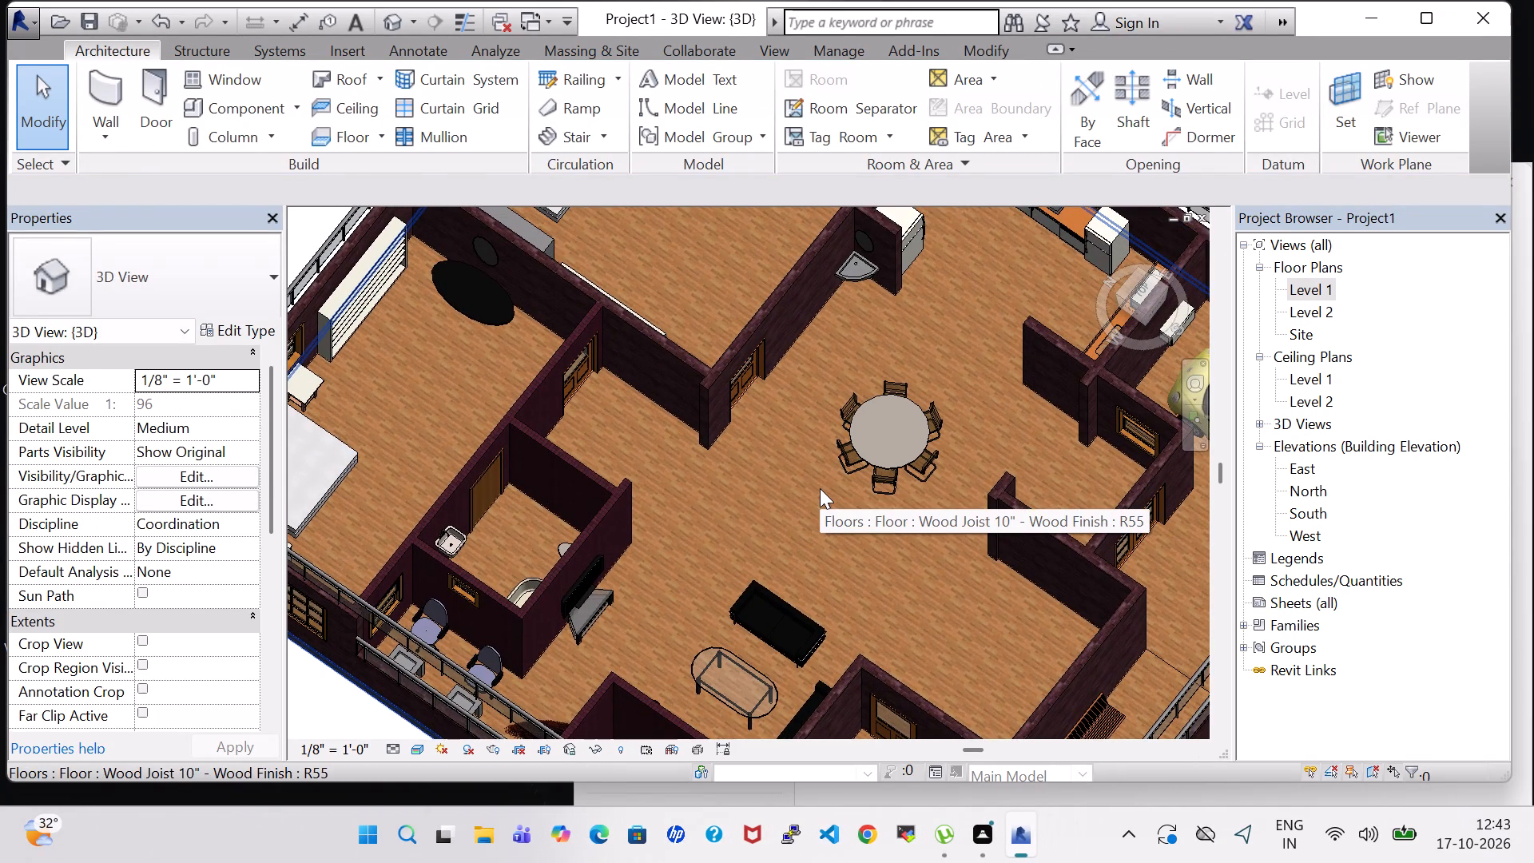
shift+middle_drag(820, 488, 631, 490)
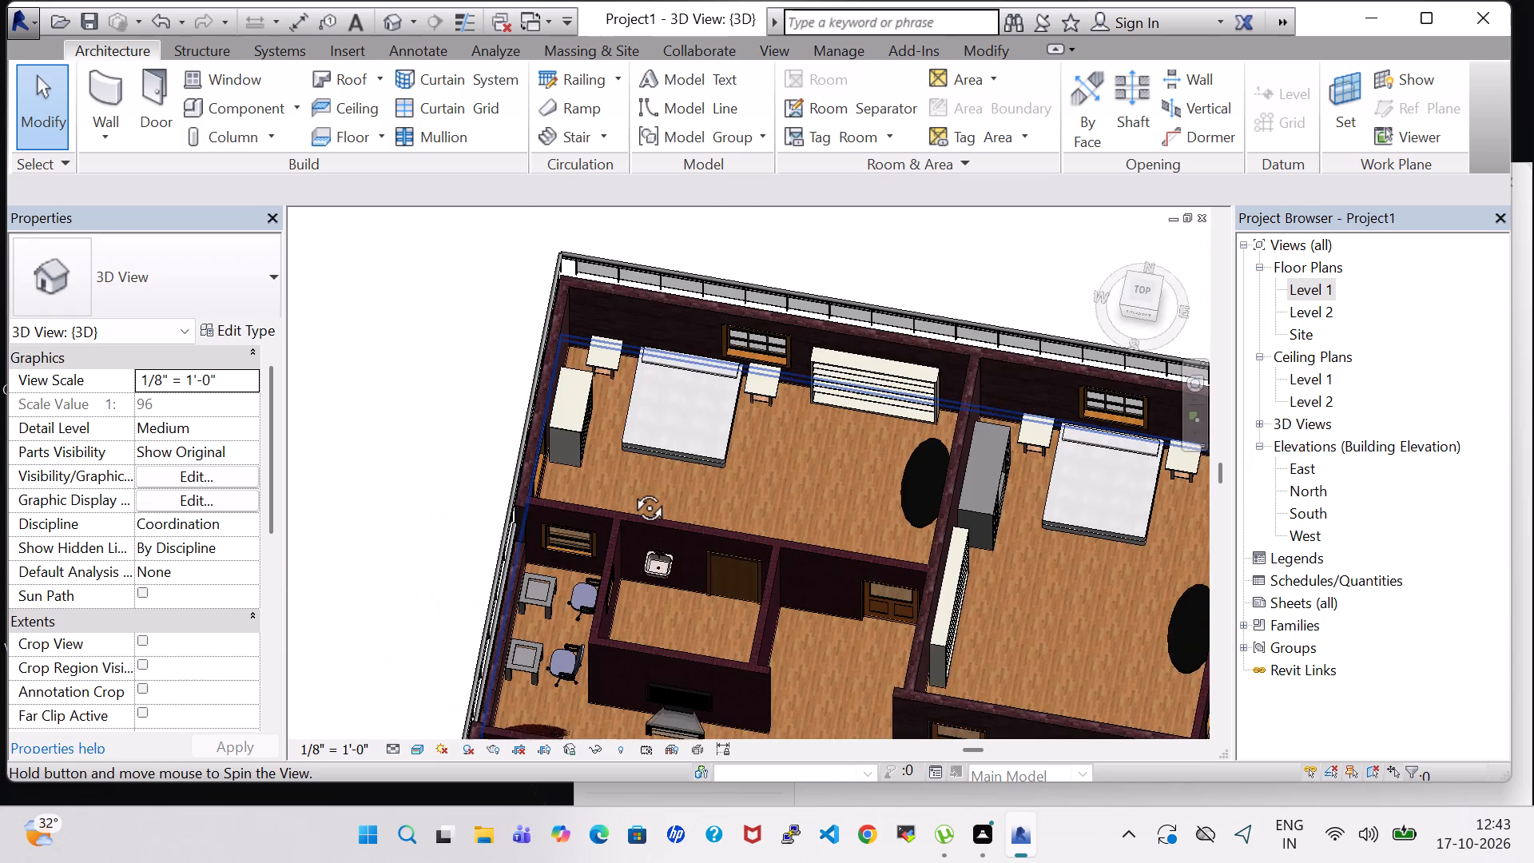
shift+middle_drag(631, 490, 632, 491)
middle_drag(785, 642, 791, 472)
middle_drag(839, 572, 832, 572)
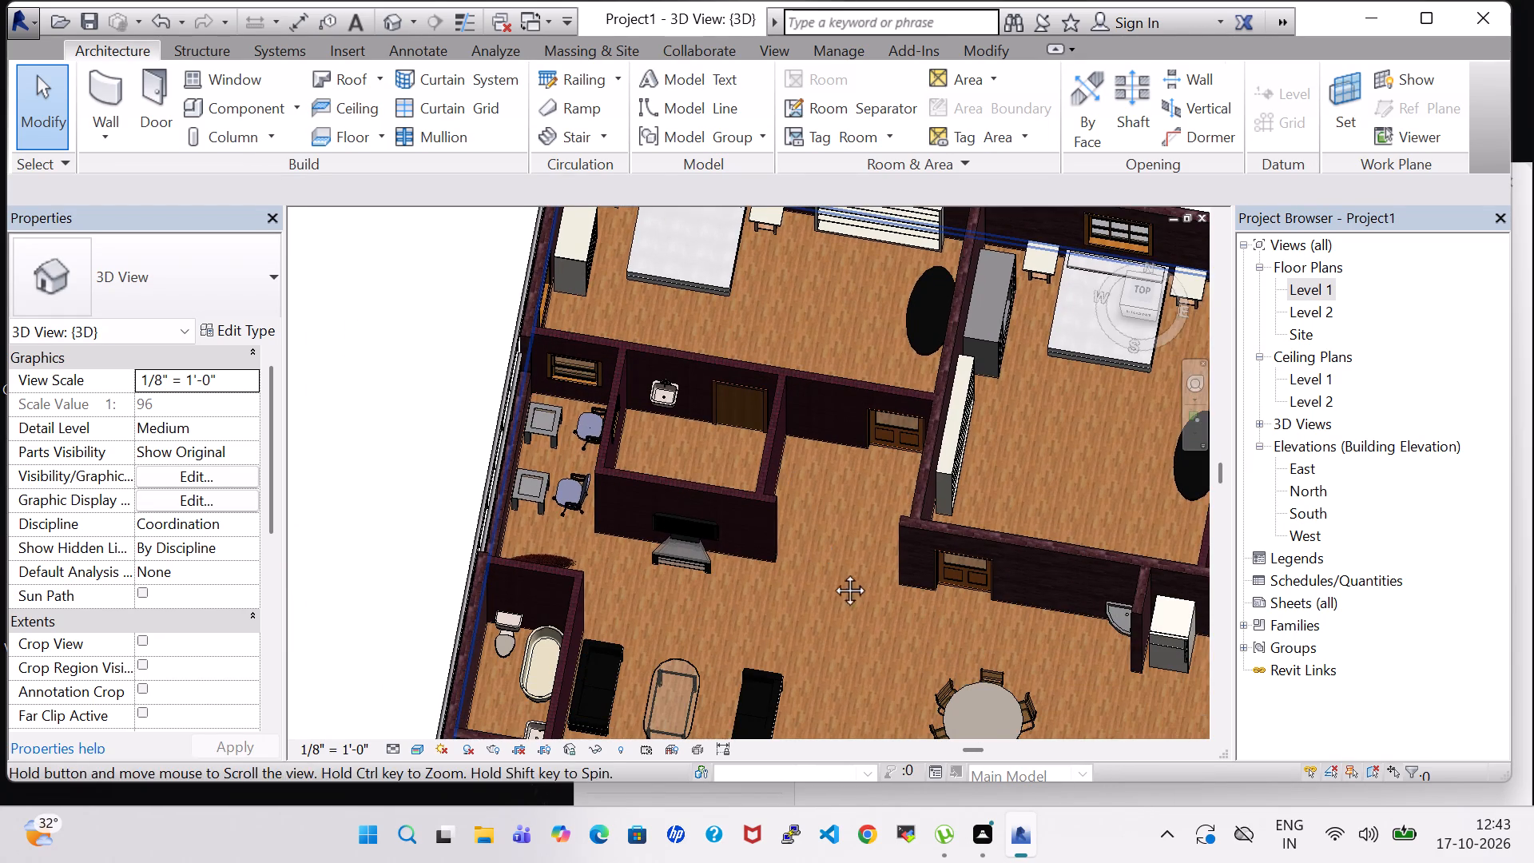
Examine the bedrooms, outer railing, garage, kitchen and dining area in the 3D view from above and at close range.
middle_drag(832, 572, 556, 529)
middle_drag(769, 431, 584, 448)
shift+middle_drag(920, 497, 900, 643)
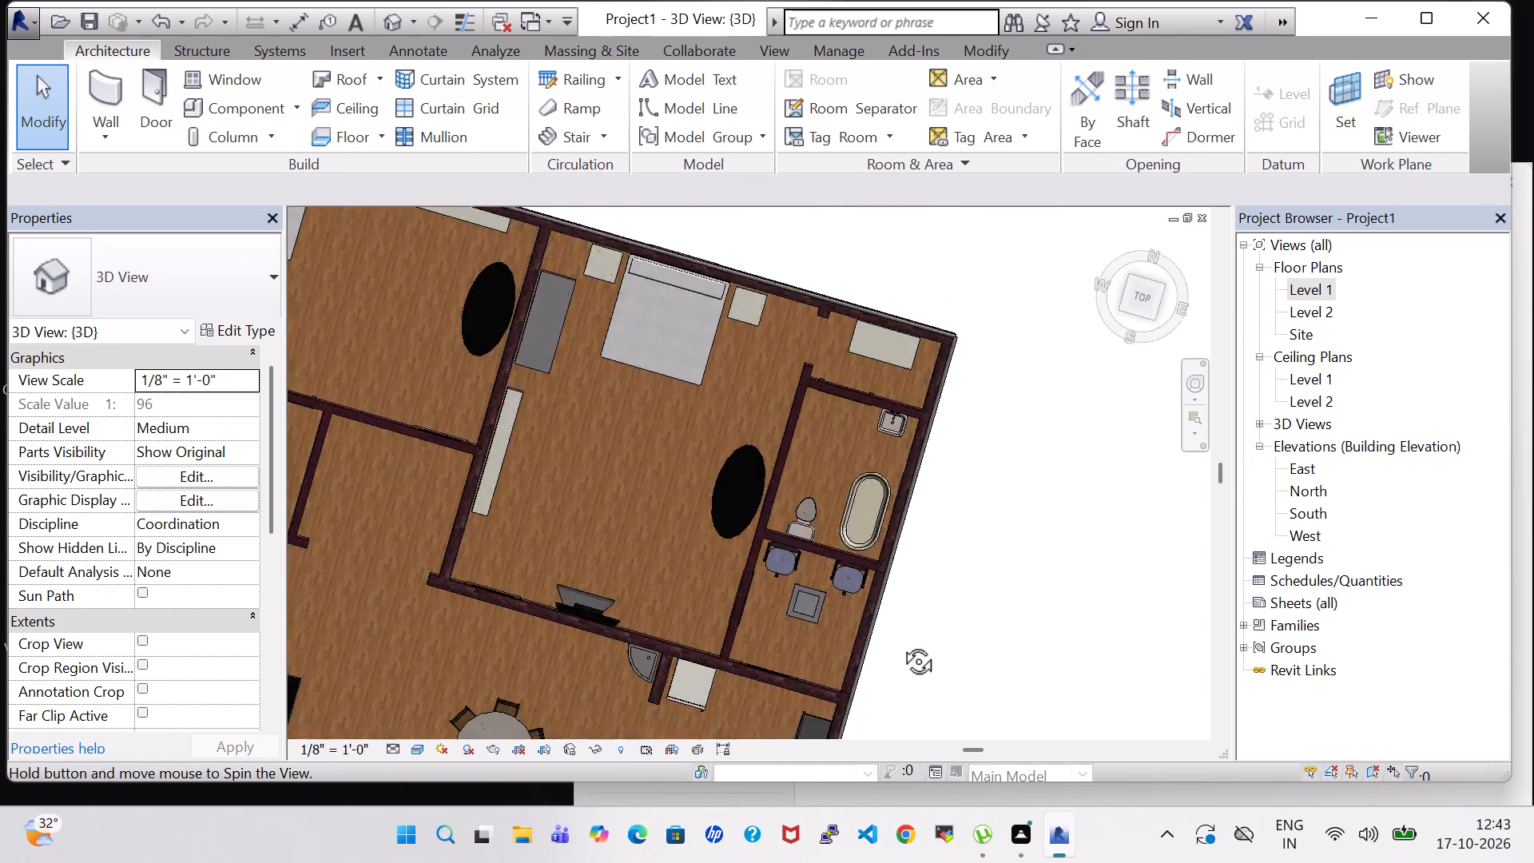
shift+middle_drag(900, 643, 900, 650)
scroll(798, 658, up, 9)
shift+middle_drag(717, 654, 872, 506)
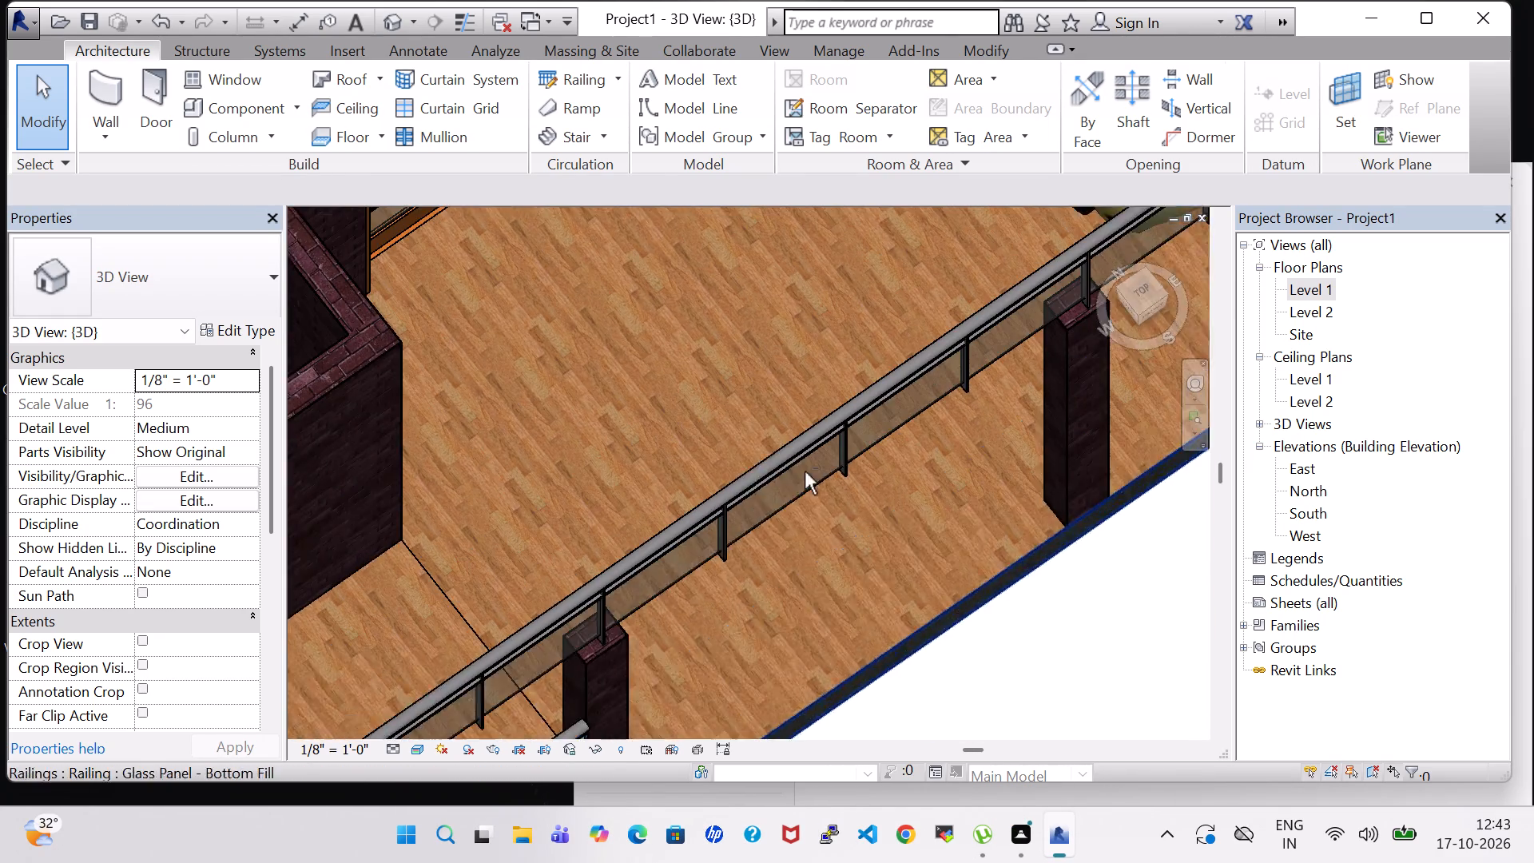
middle_drag(623, 267, 662, 299)
middle_drag(587, 218, 769, 763)
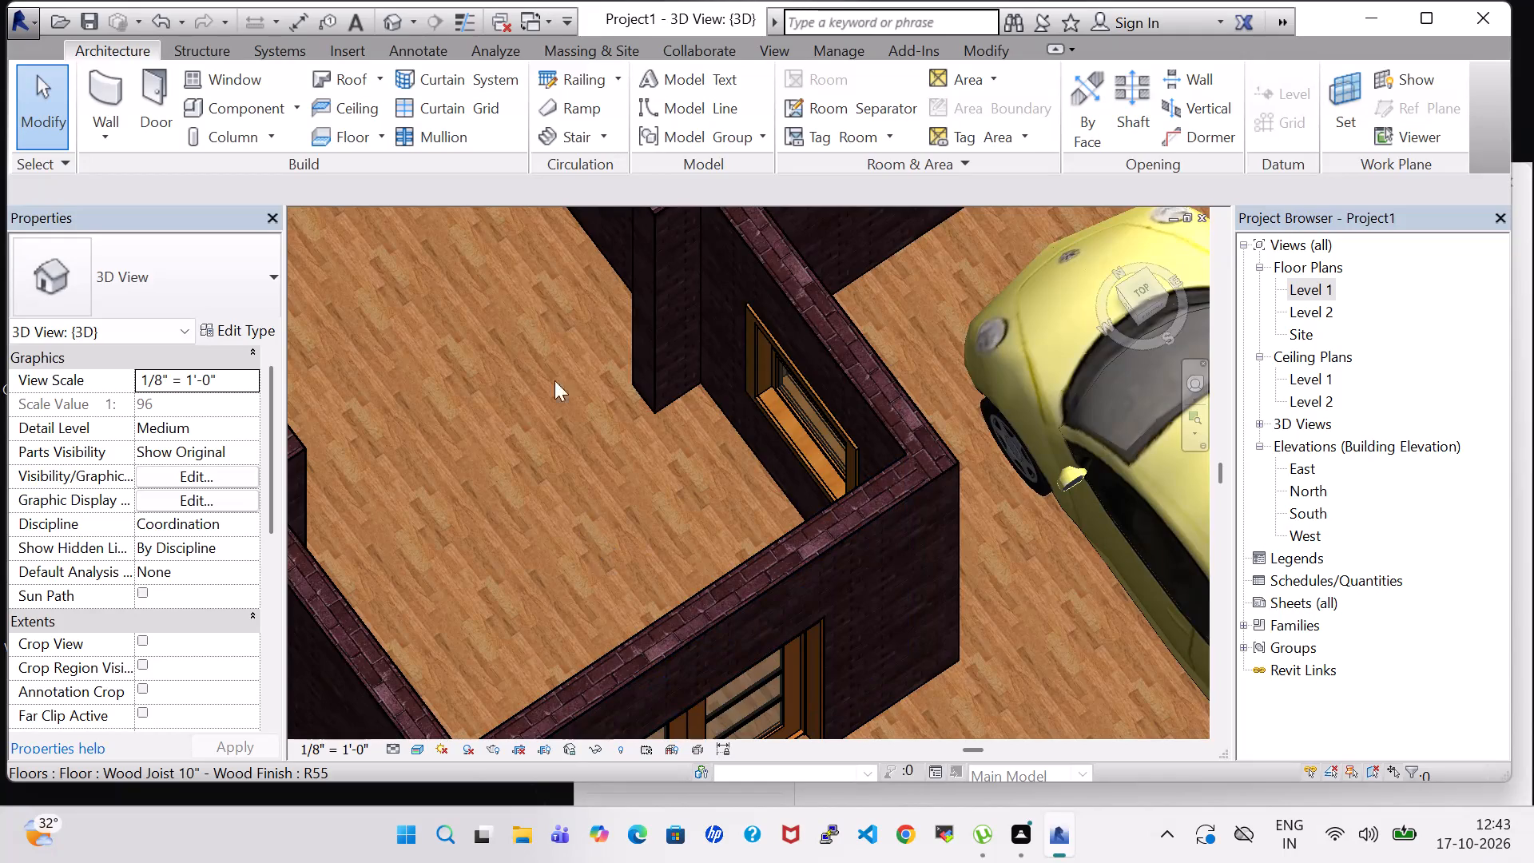
middle_drag(520, 242, 651, 686)
middle_drag(793, 303, 494, 803)
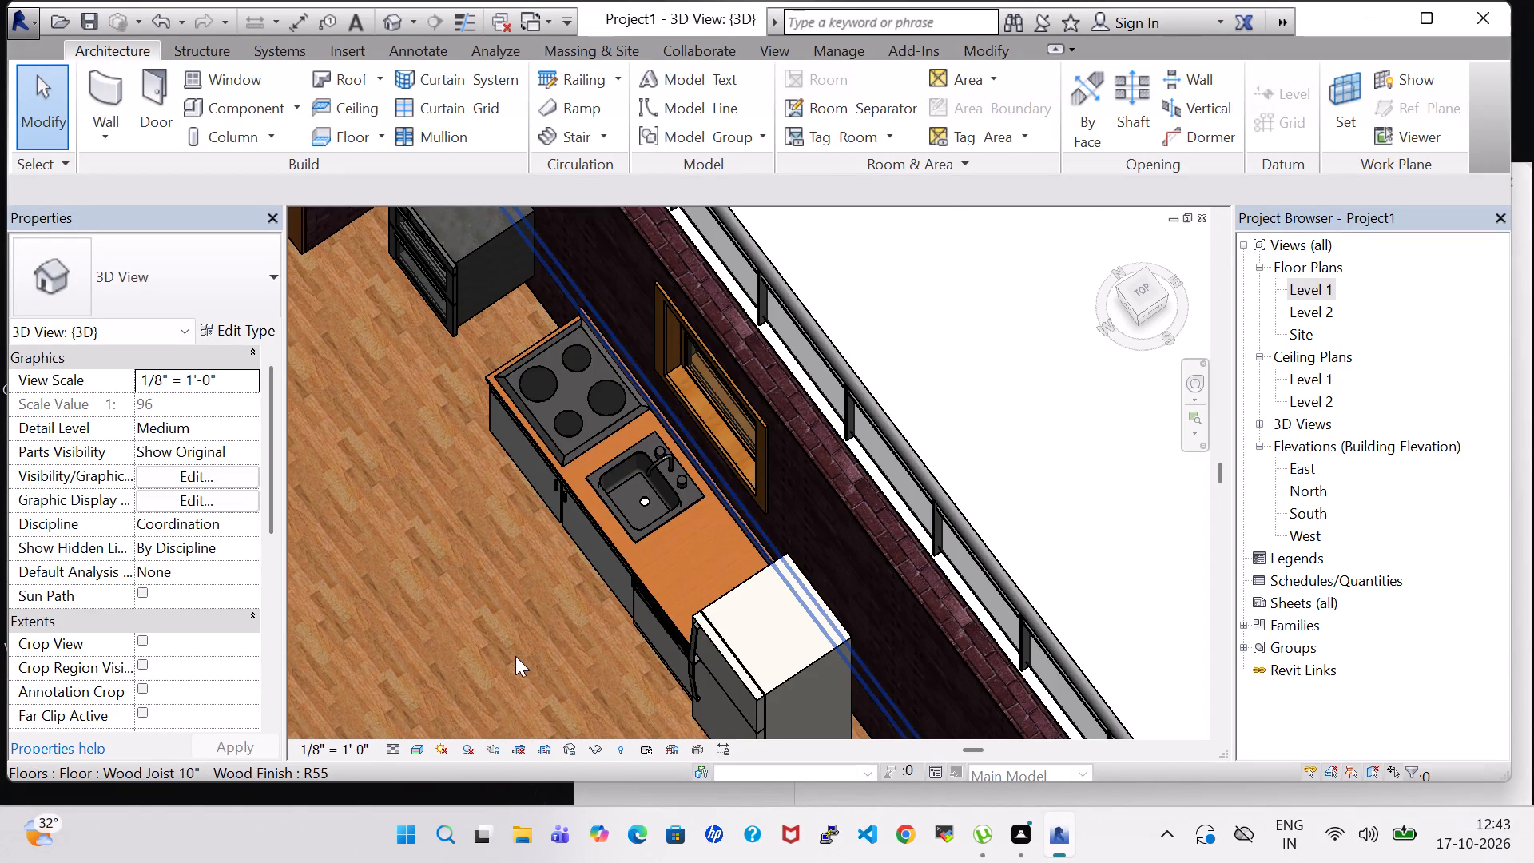
middle_click(515, 656)
scroll(515, 656, down, 3)
middle_drag(917, 579, 677, 234)
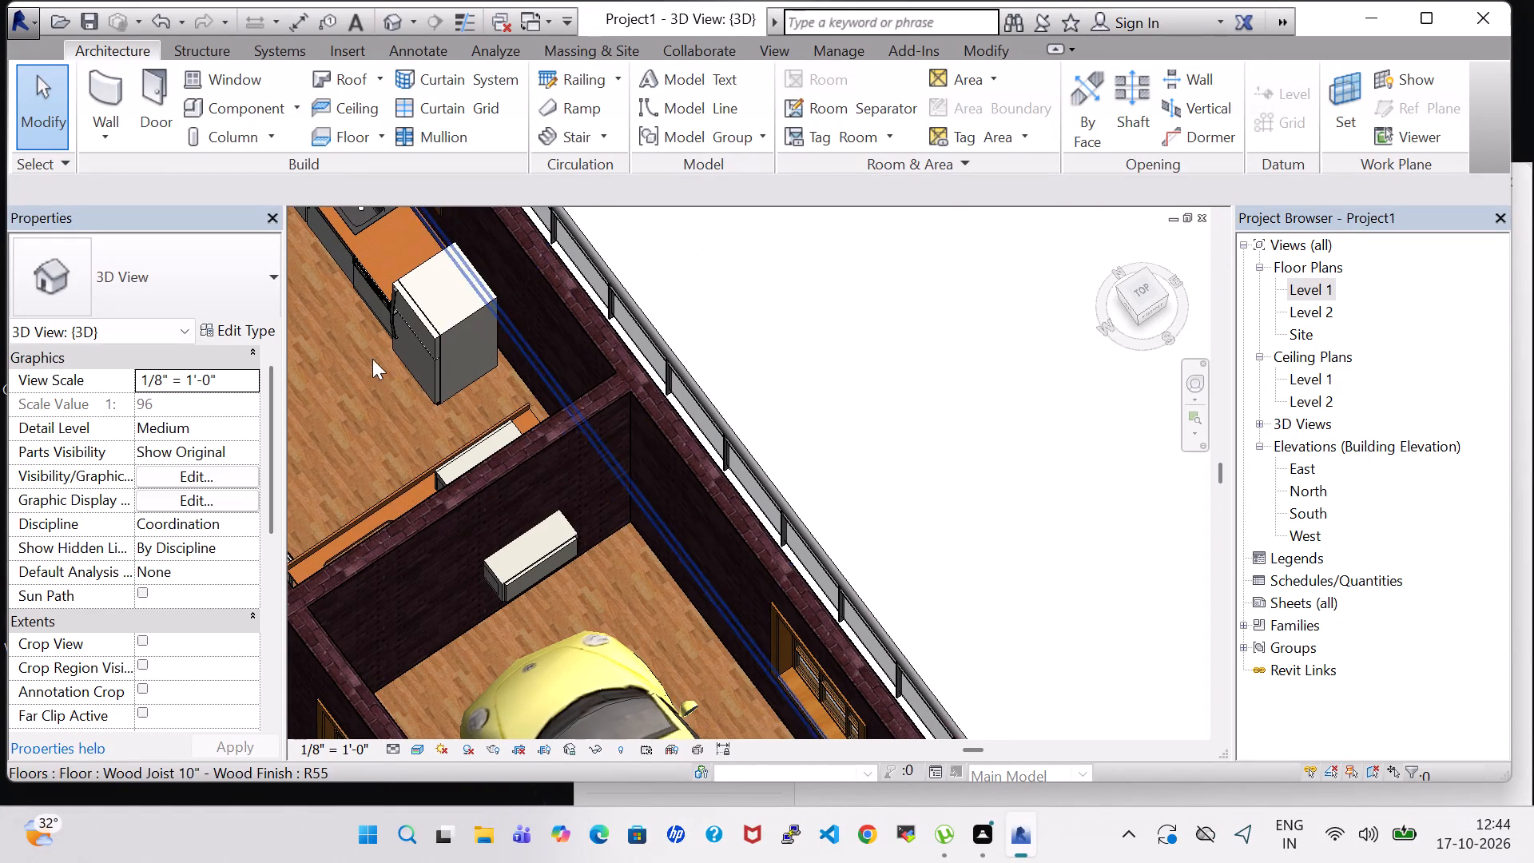
scroll(359, 363, down, 6)
middle_drag(678, 339, 952, 501)
middle_drag(609, 551, 696, 637)
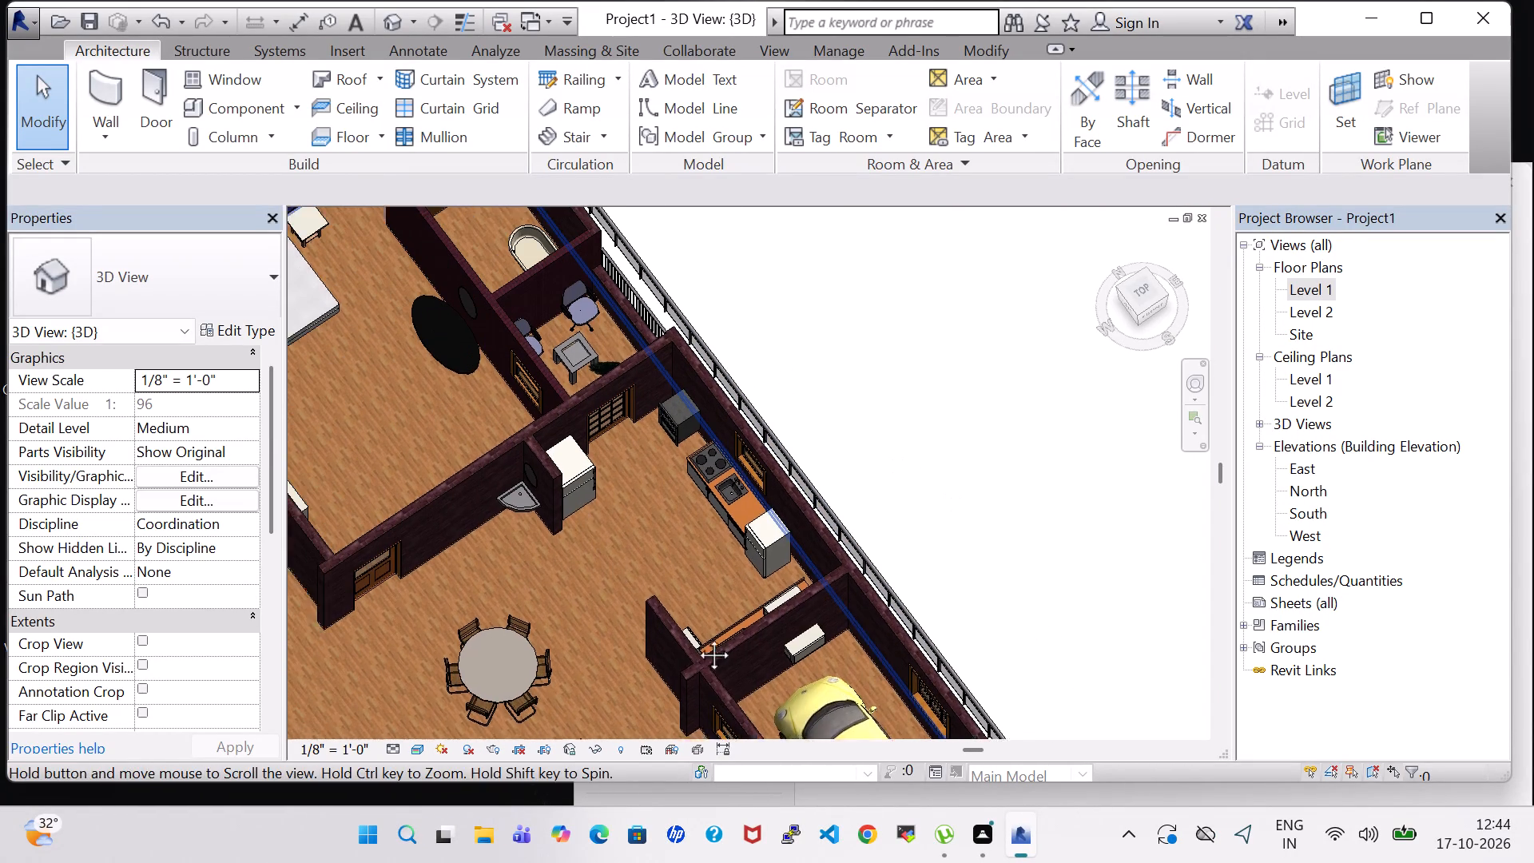
middle_drag(696, 637, 701, 650)
scroll(665, 515, up, 6)
shift+middle_drag(326, 393, 365, 408)
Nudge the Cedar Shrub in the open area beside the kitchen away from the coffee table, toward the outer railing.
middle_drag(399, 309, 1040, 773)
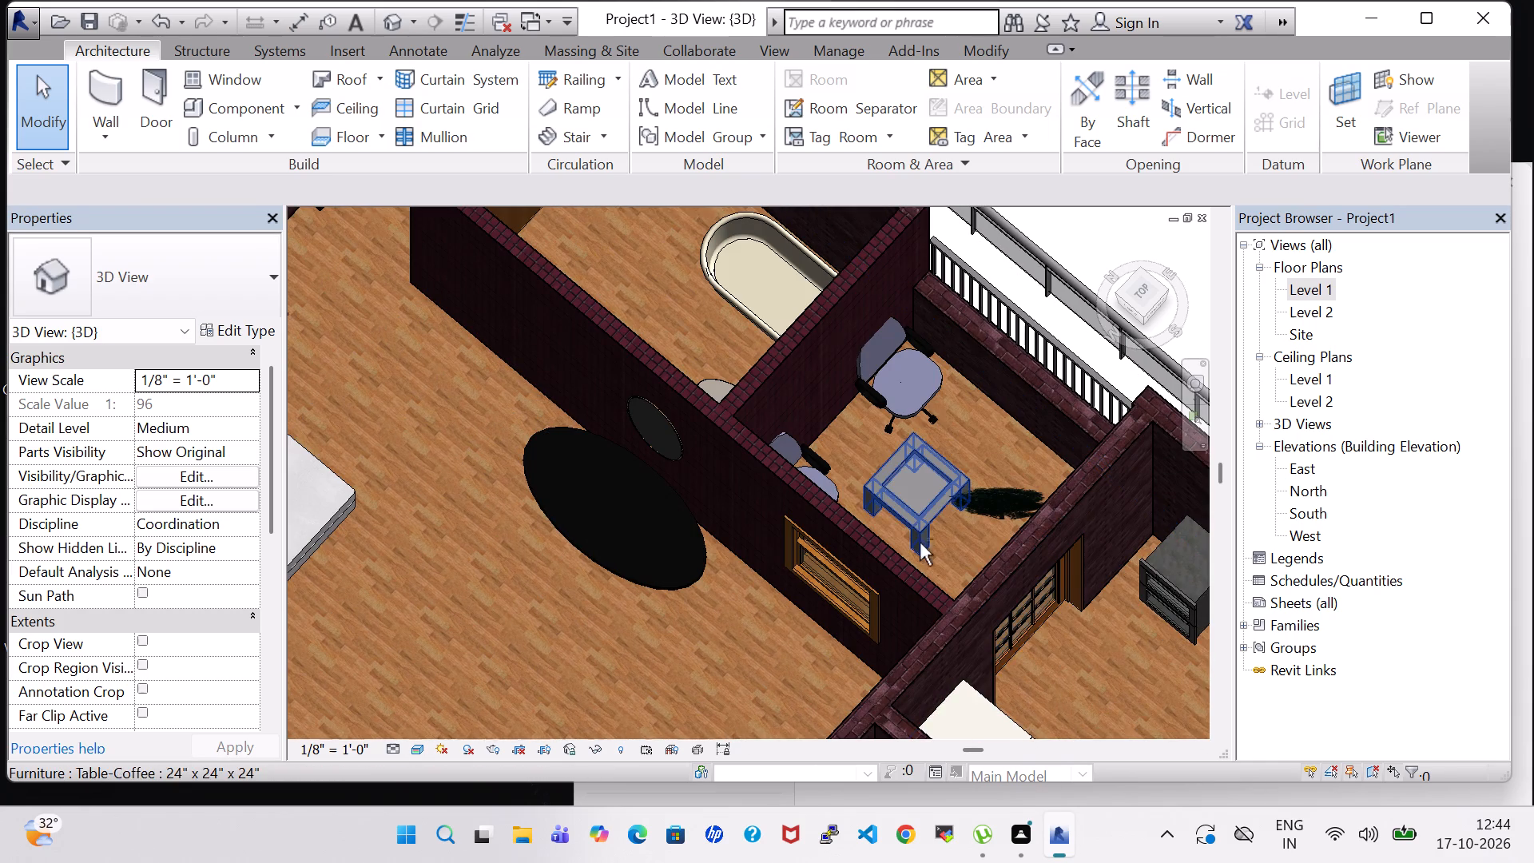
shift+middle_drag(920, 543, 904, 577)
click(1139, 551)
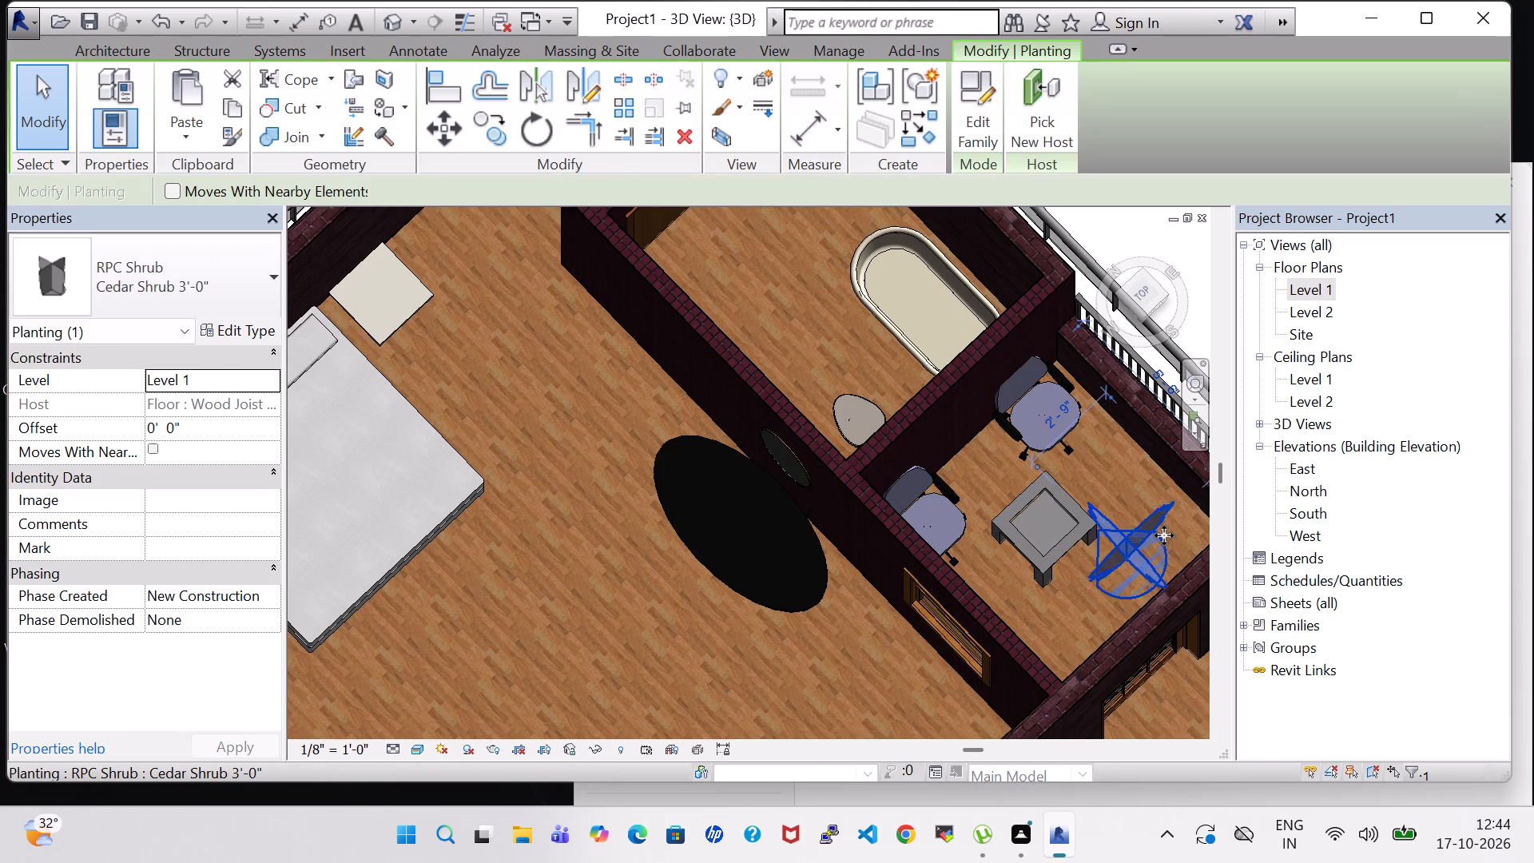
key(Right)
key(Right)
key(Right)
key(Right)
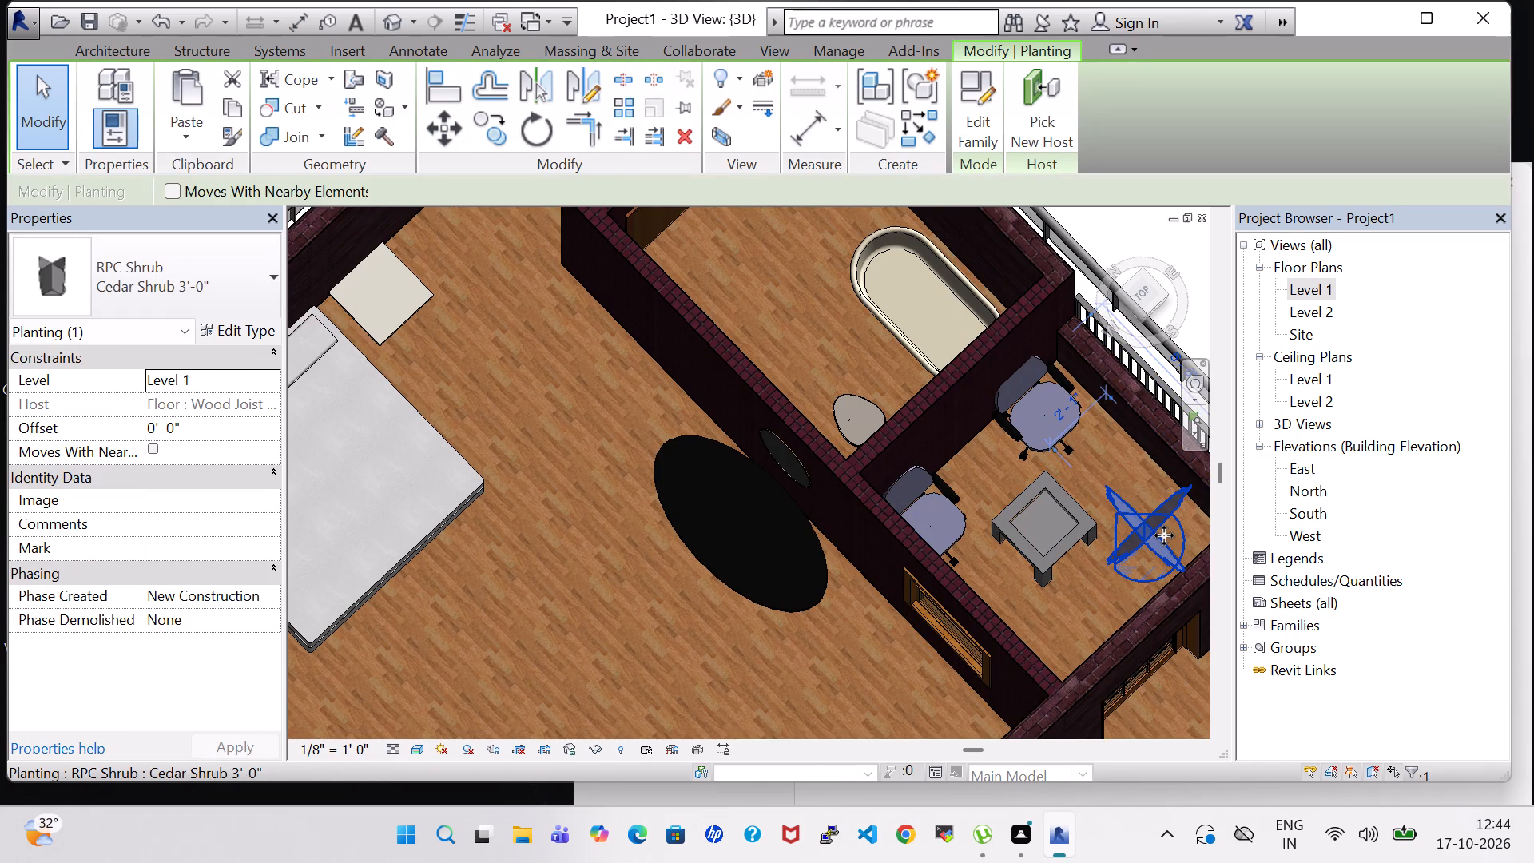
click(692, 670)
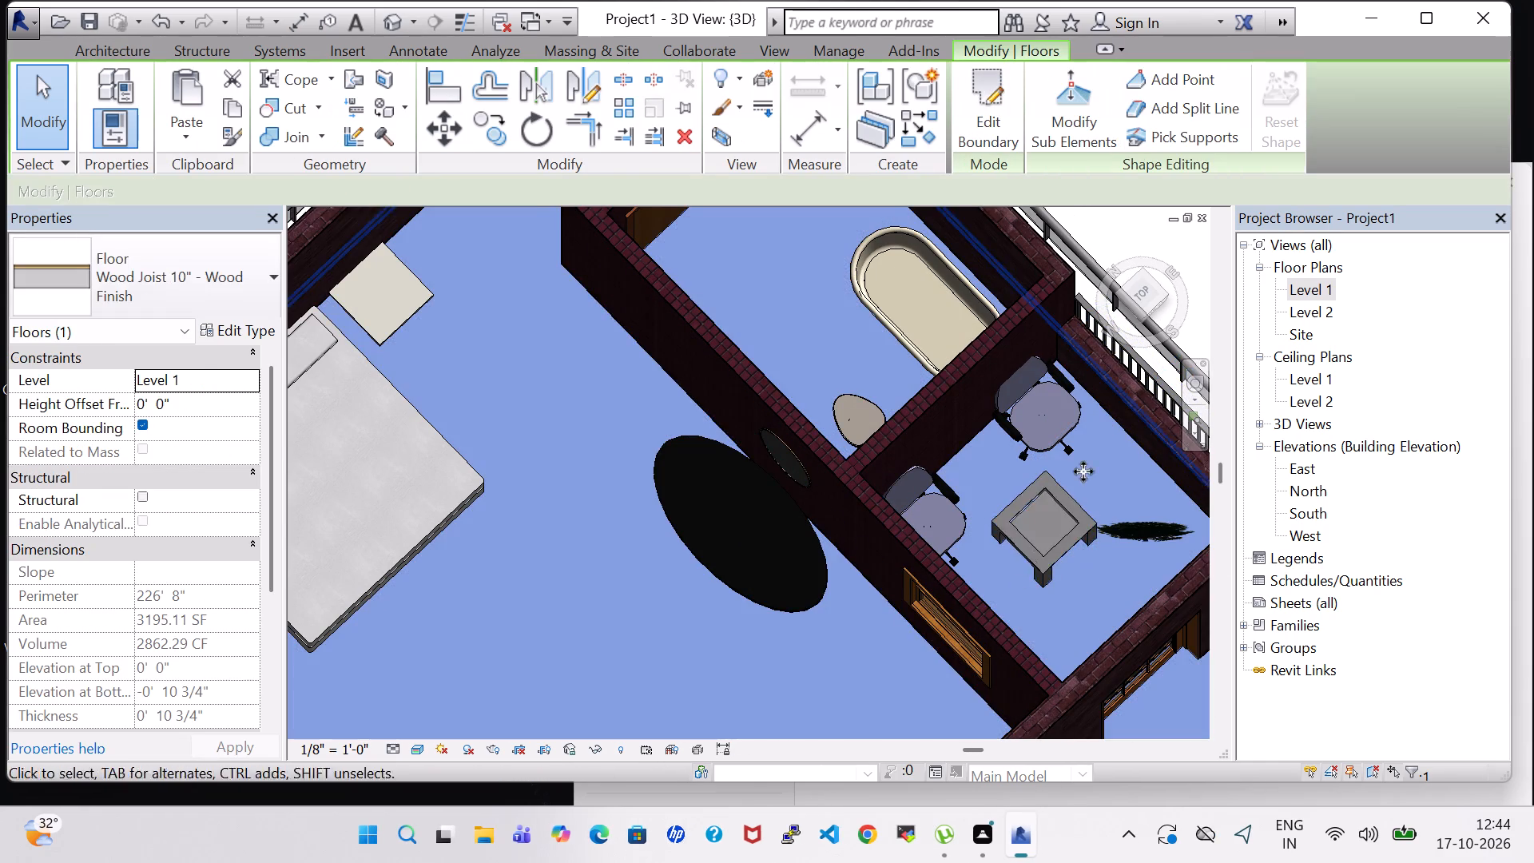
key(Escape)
Nudge the 24" x 24" x 24" coffee table in the open area beside the kitchen away from the Cedar Shrub, toward the chairs.
shift+middle_drag(883, 675, 943, 544)
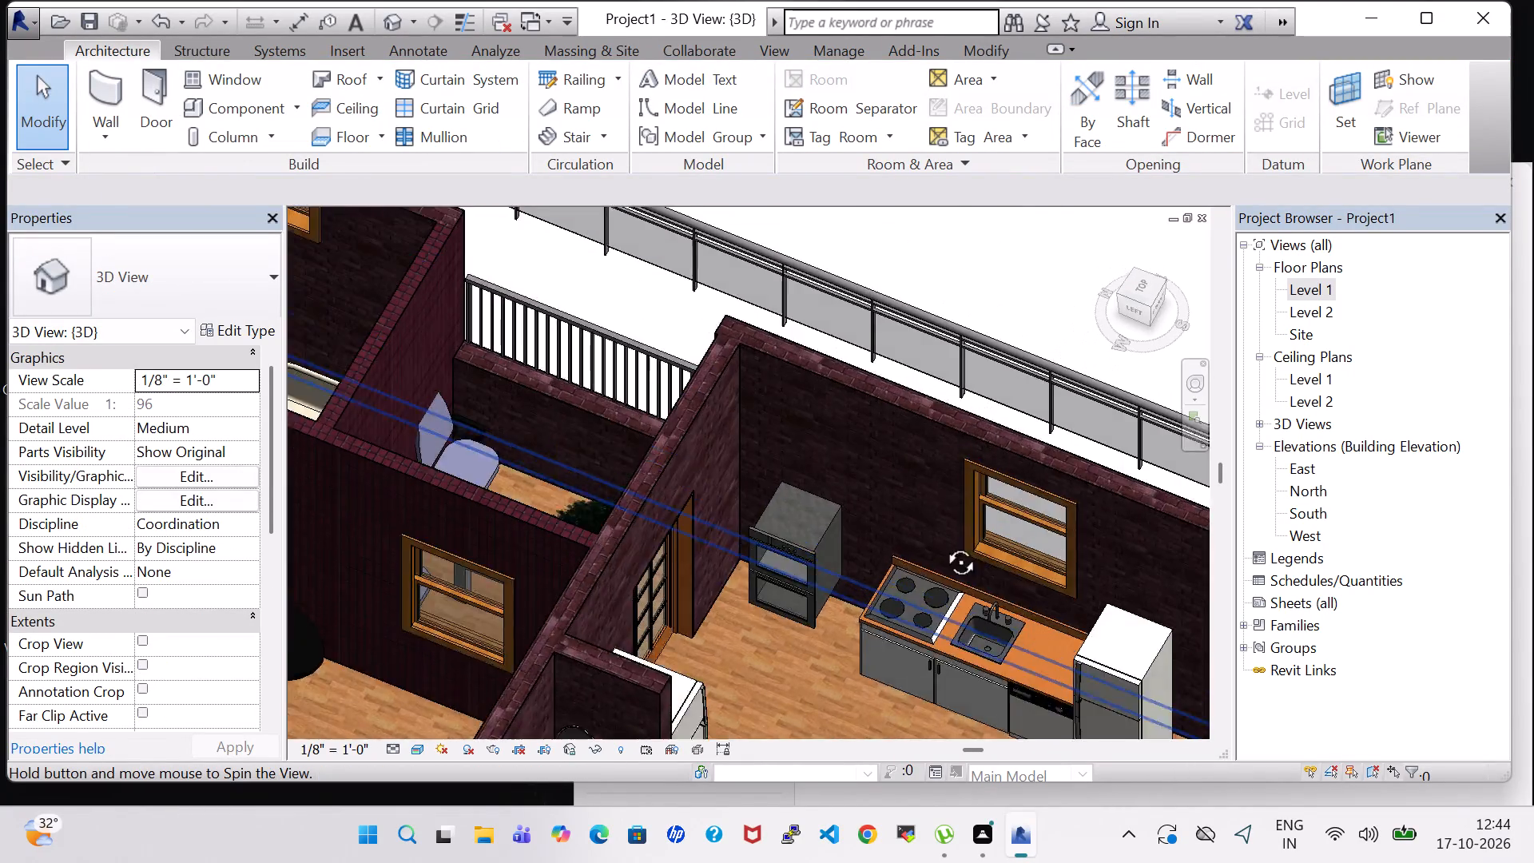
shift+middle_drag(943, 544, 928, 527)
middle_drag(899, 708, 1057, 774)
middle_drag(1043, 344, 948, 514)
middle_drag(957, 532, 911, 290)
shift+middle_drag(914, 292, 887, 466)
shift+scroll(914, 292, down, 1)
shift+middle_drag(981, 461, 997, 388)
click(804, 423)
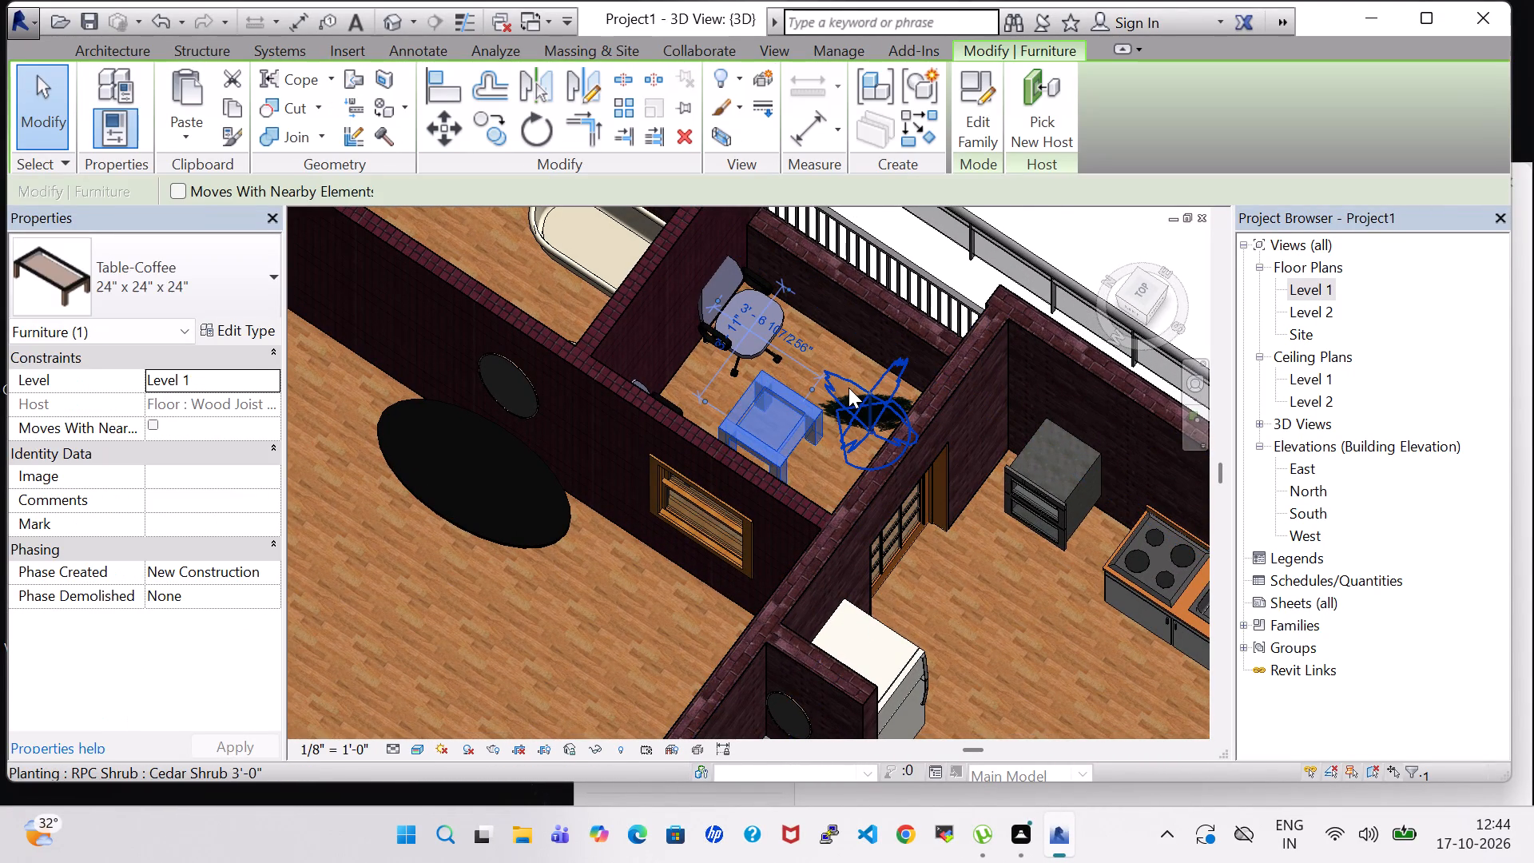
key(Left)
key(Left)
key(Left)
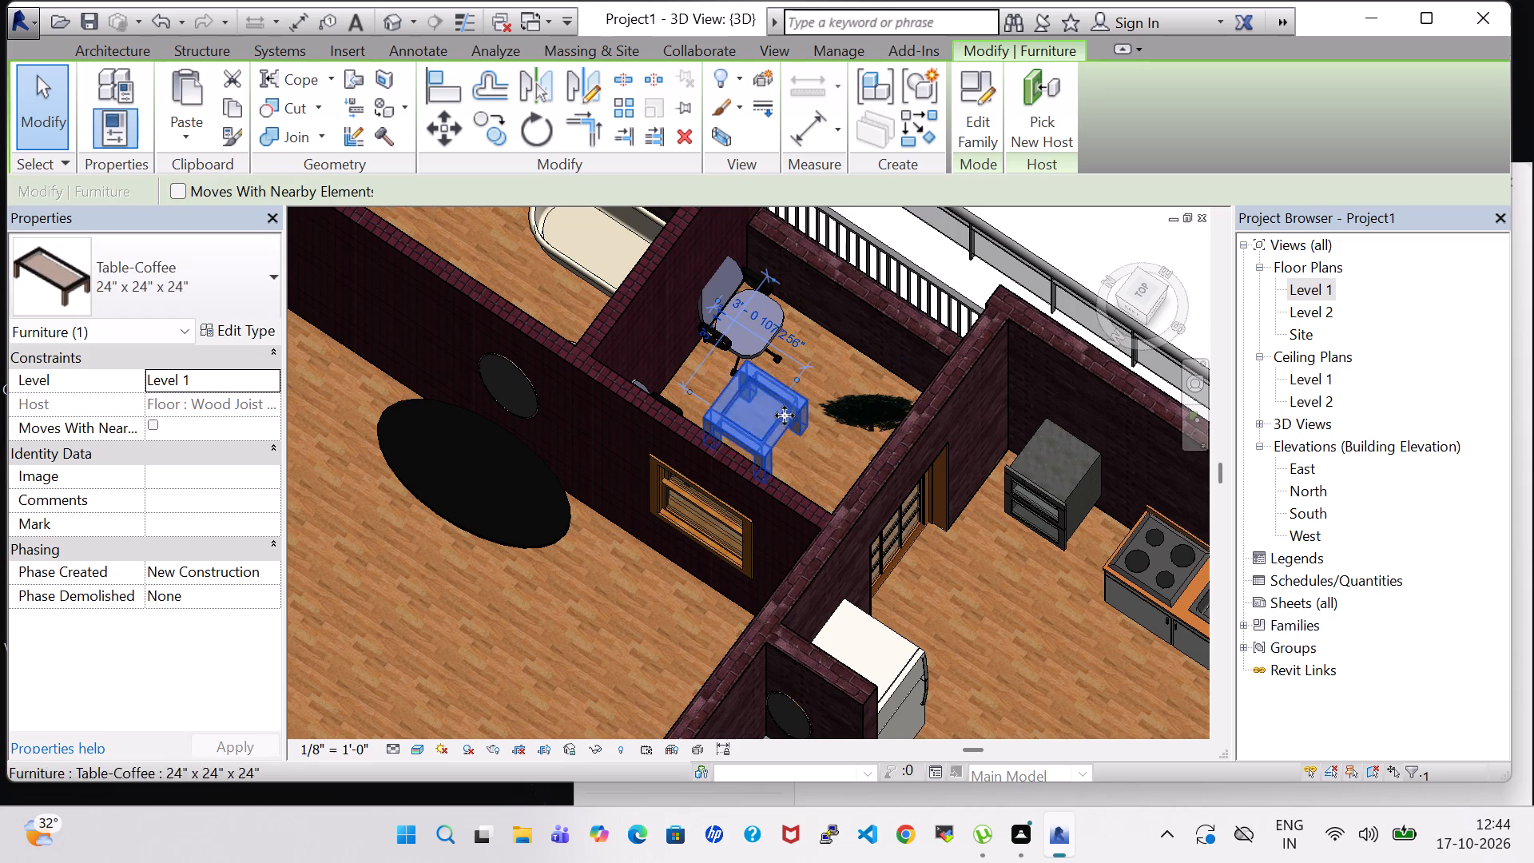
scroll(705, 546, down, 4)
click(953, 350)
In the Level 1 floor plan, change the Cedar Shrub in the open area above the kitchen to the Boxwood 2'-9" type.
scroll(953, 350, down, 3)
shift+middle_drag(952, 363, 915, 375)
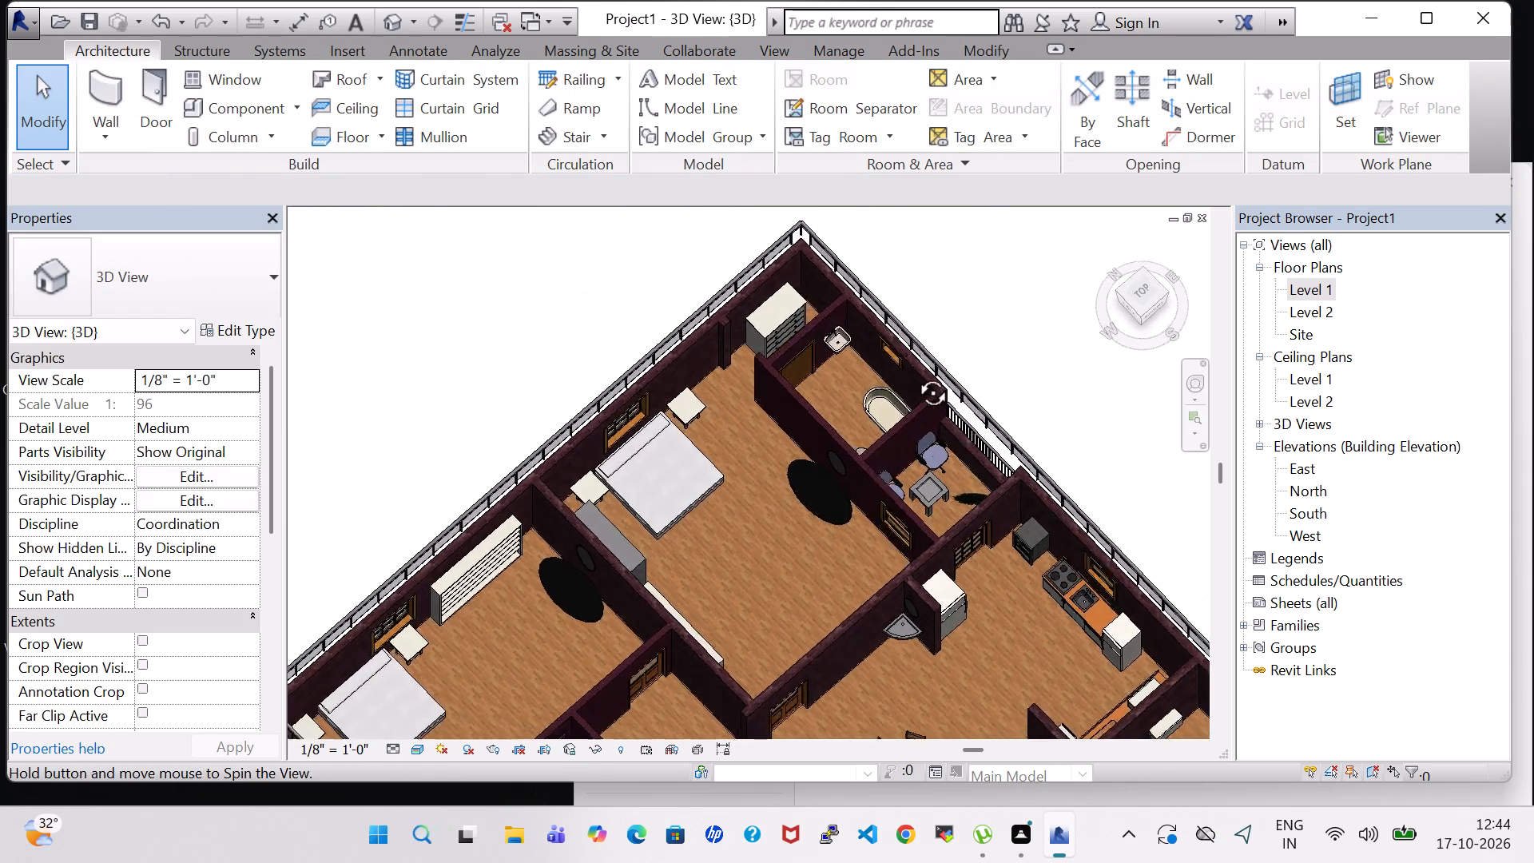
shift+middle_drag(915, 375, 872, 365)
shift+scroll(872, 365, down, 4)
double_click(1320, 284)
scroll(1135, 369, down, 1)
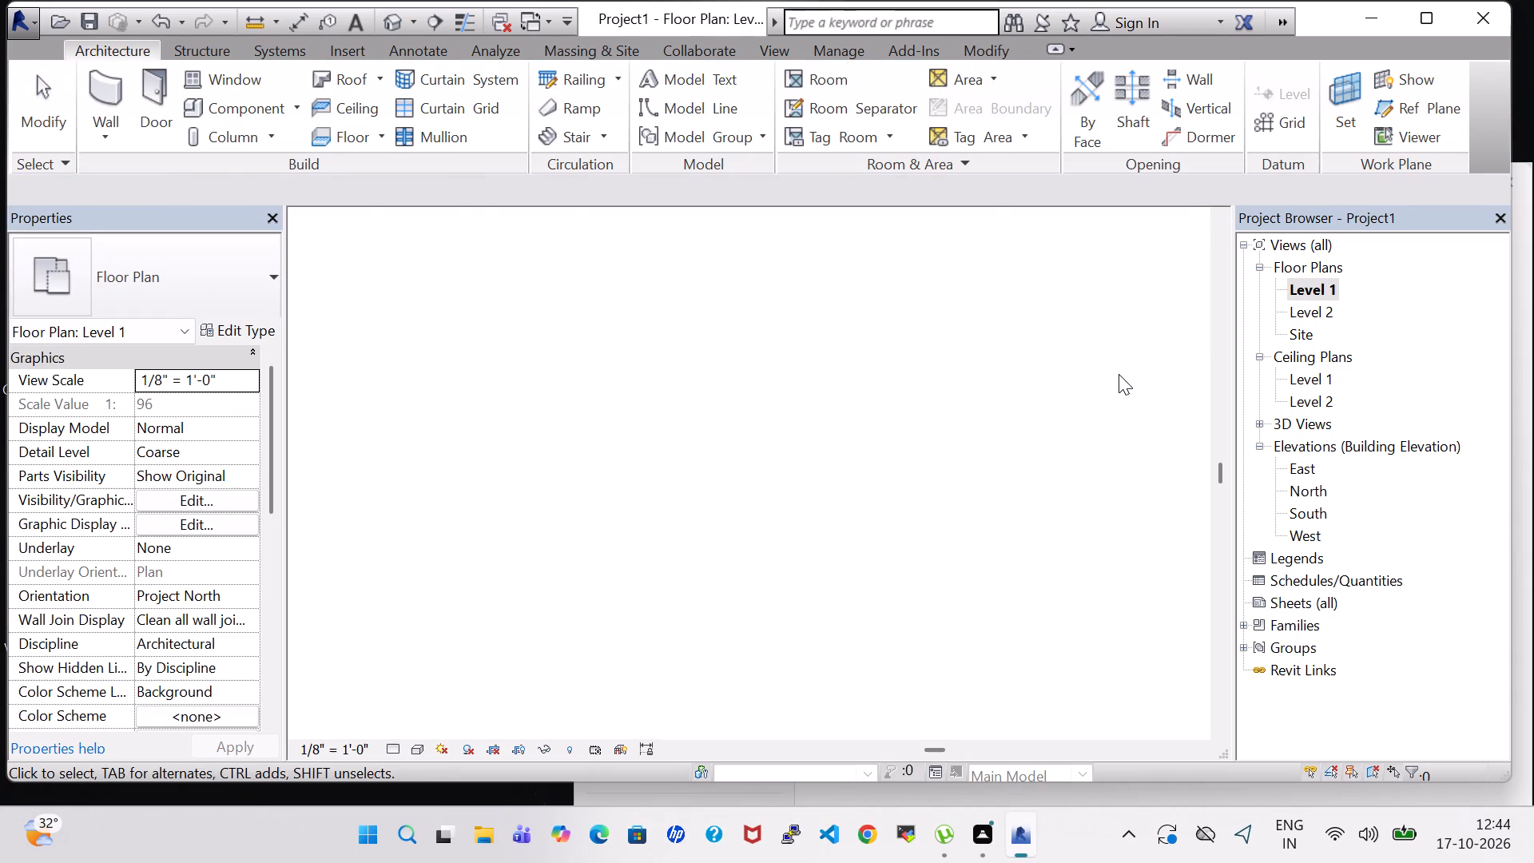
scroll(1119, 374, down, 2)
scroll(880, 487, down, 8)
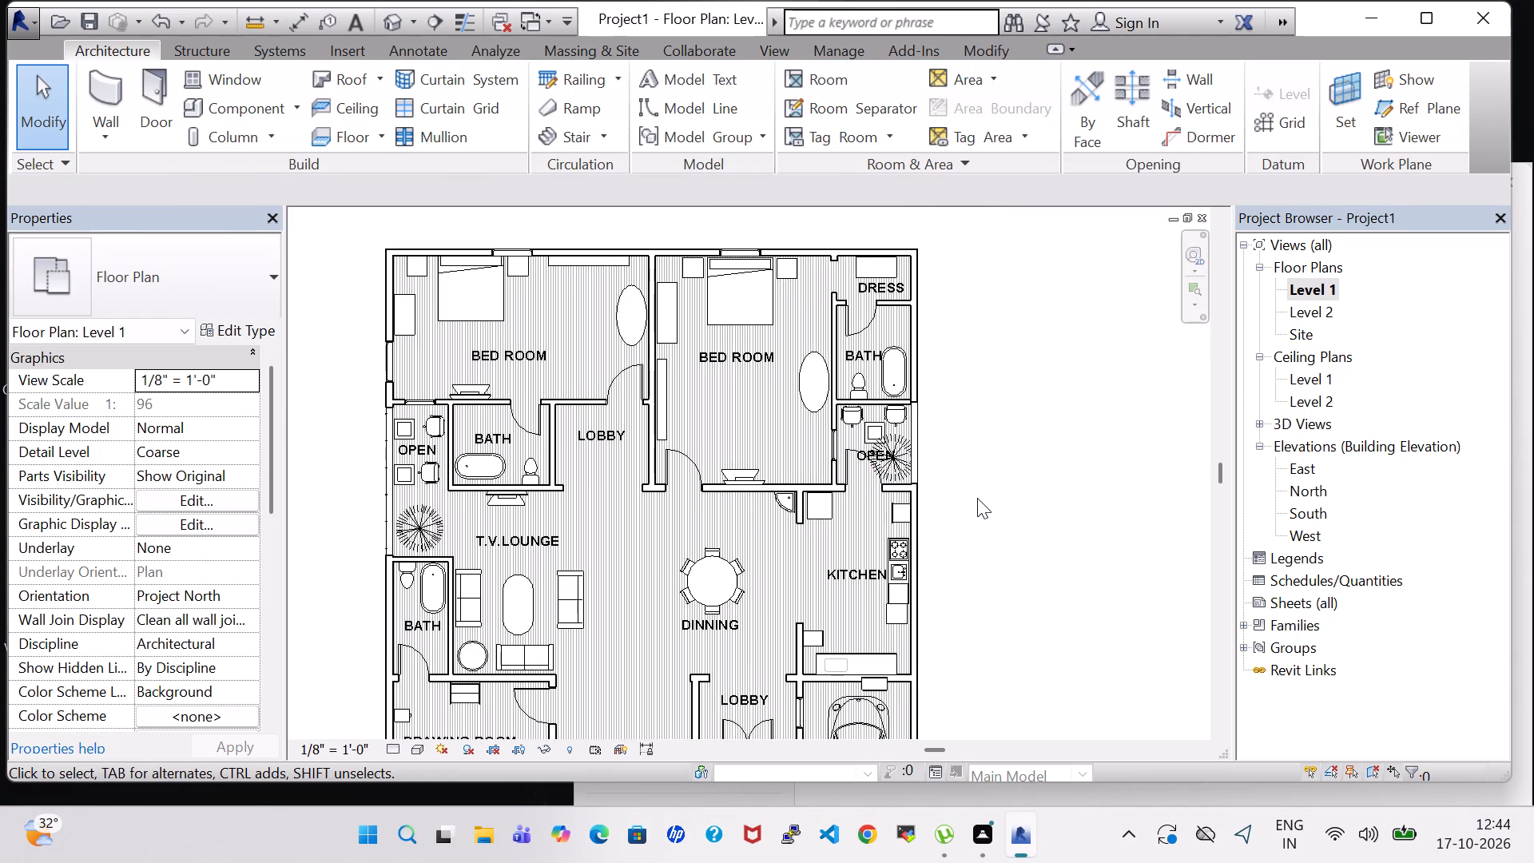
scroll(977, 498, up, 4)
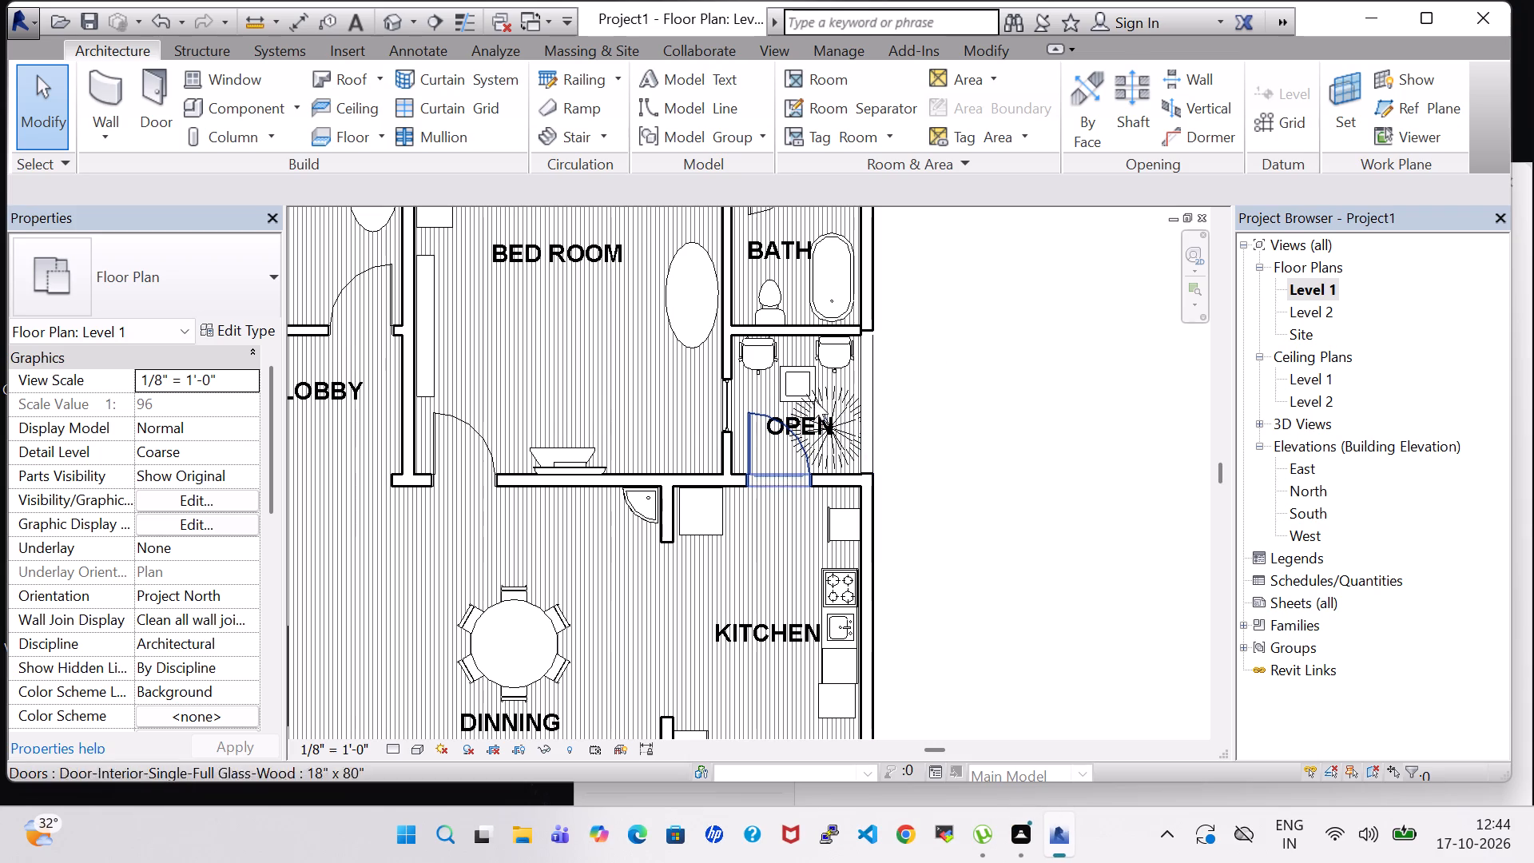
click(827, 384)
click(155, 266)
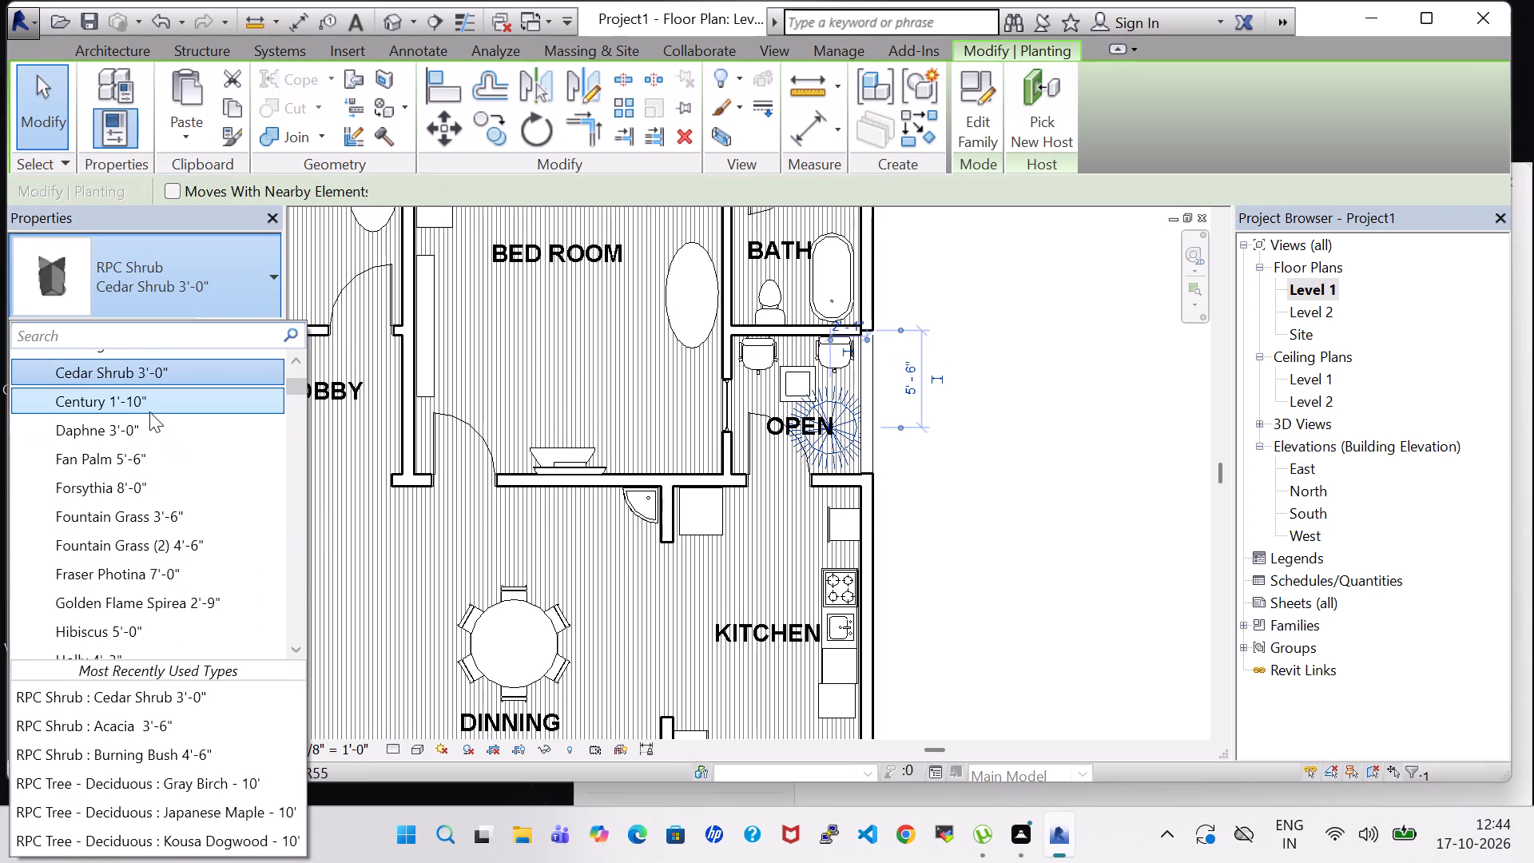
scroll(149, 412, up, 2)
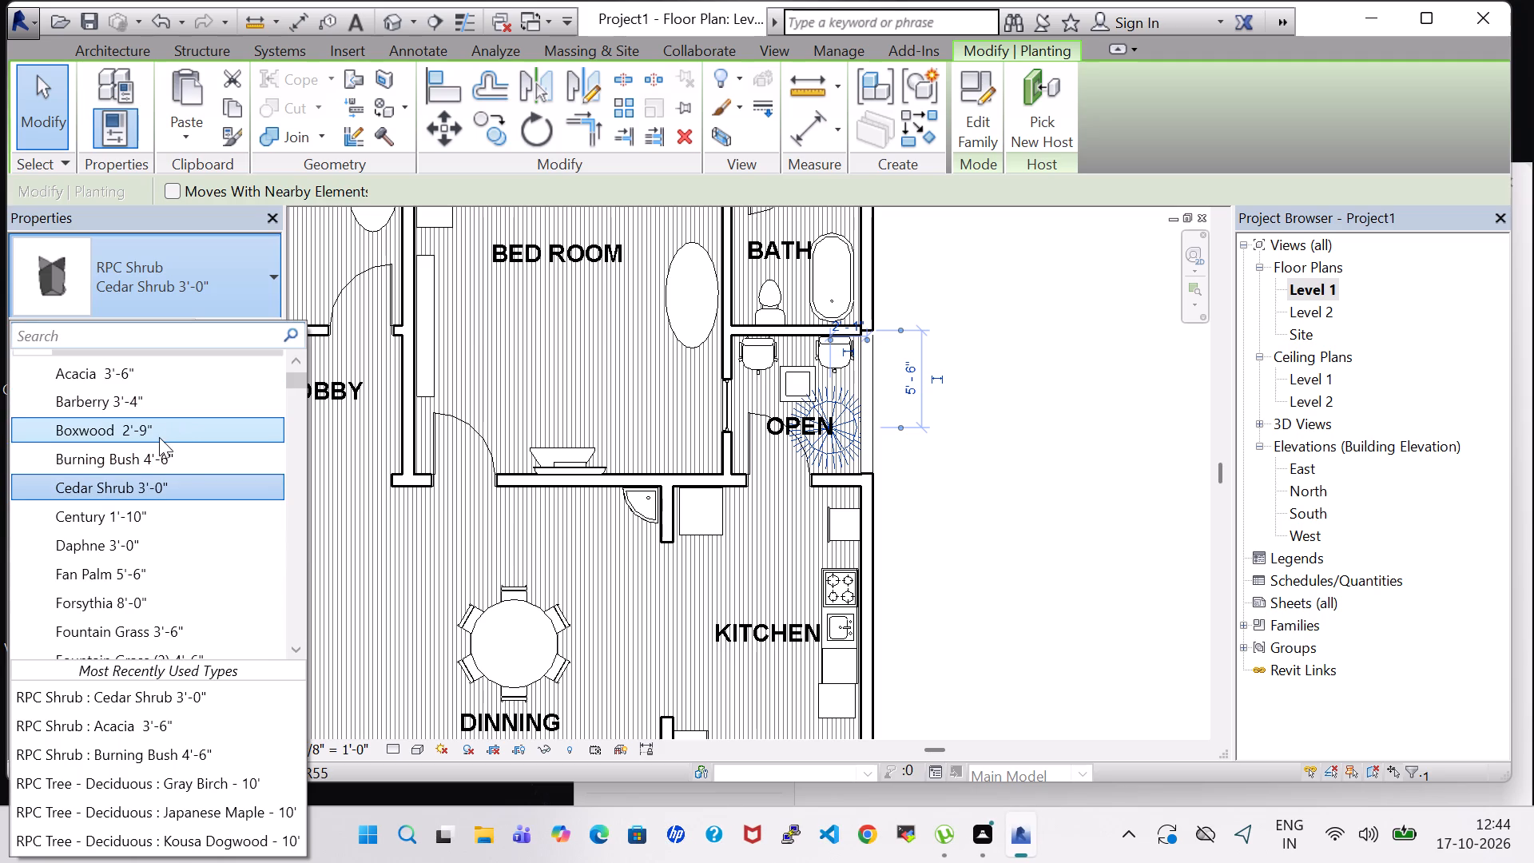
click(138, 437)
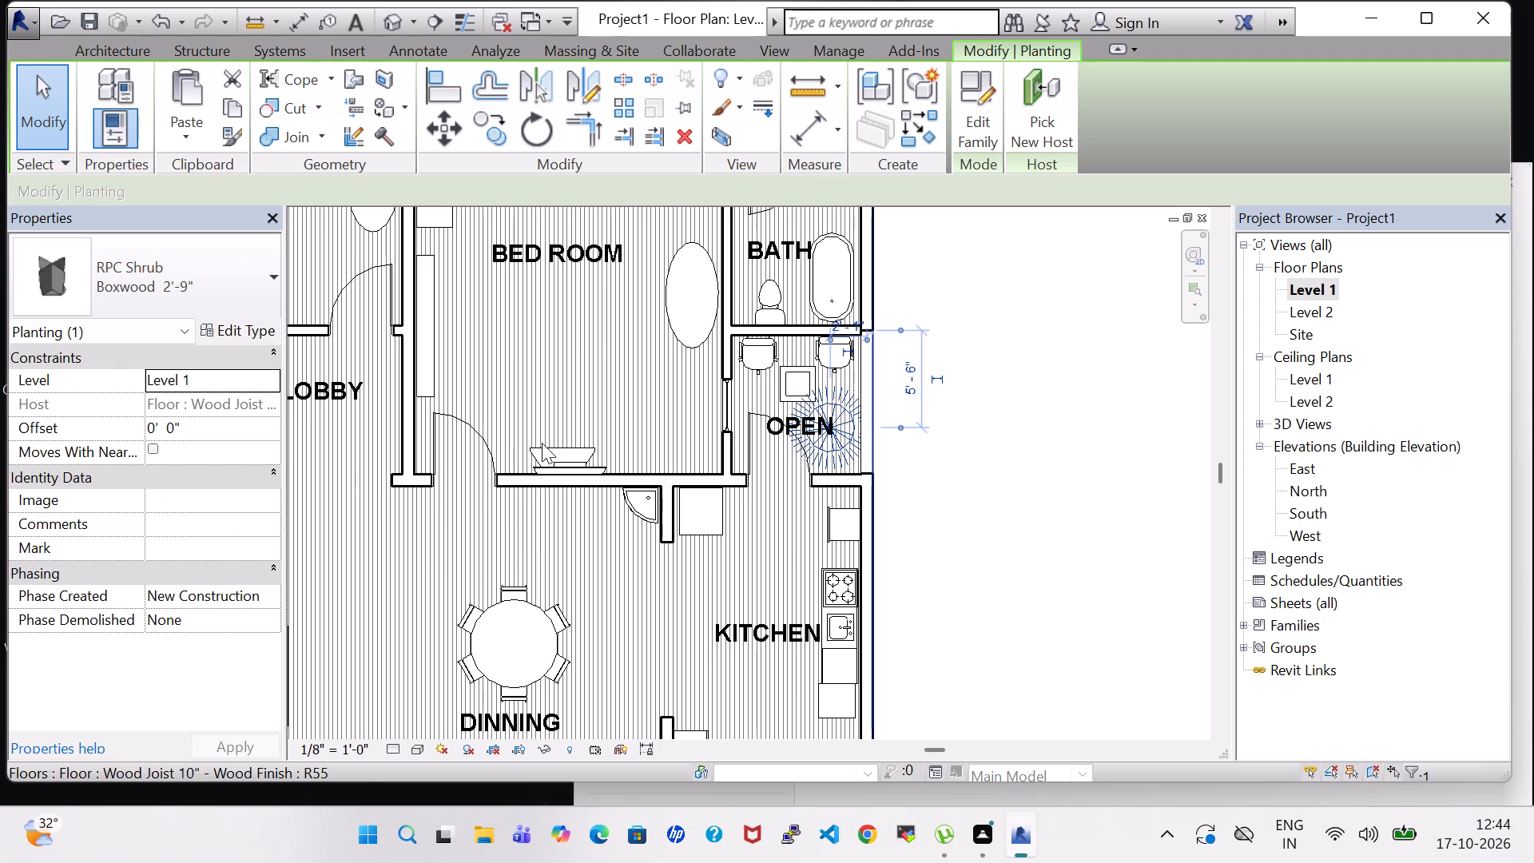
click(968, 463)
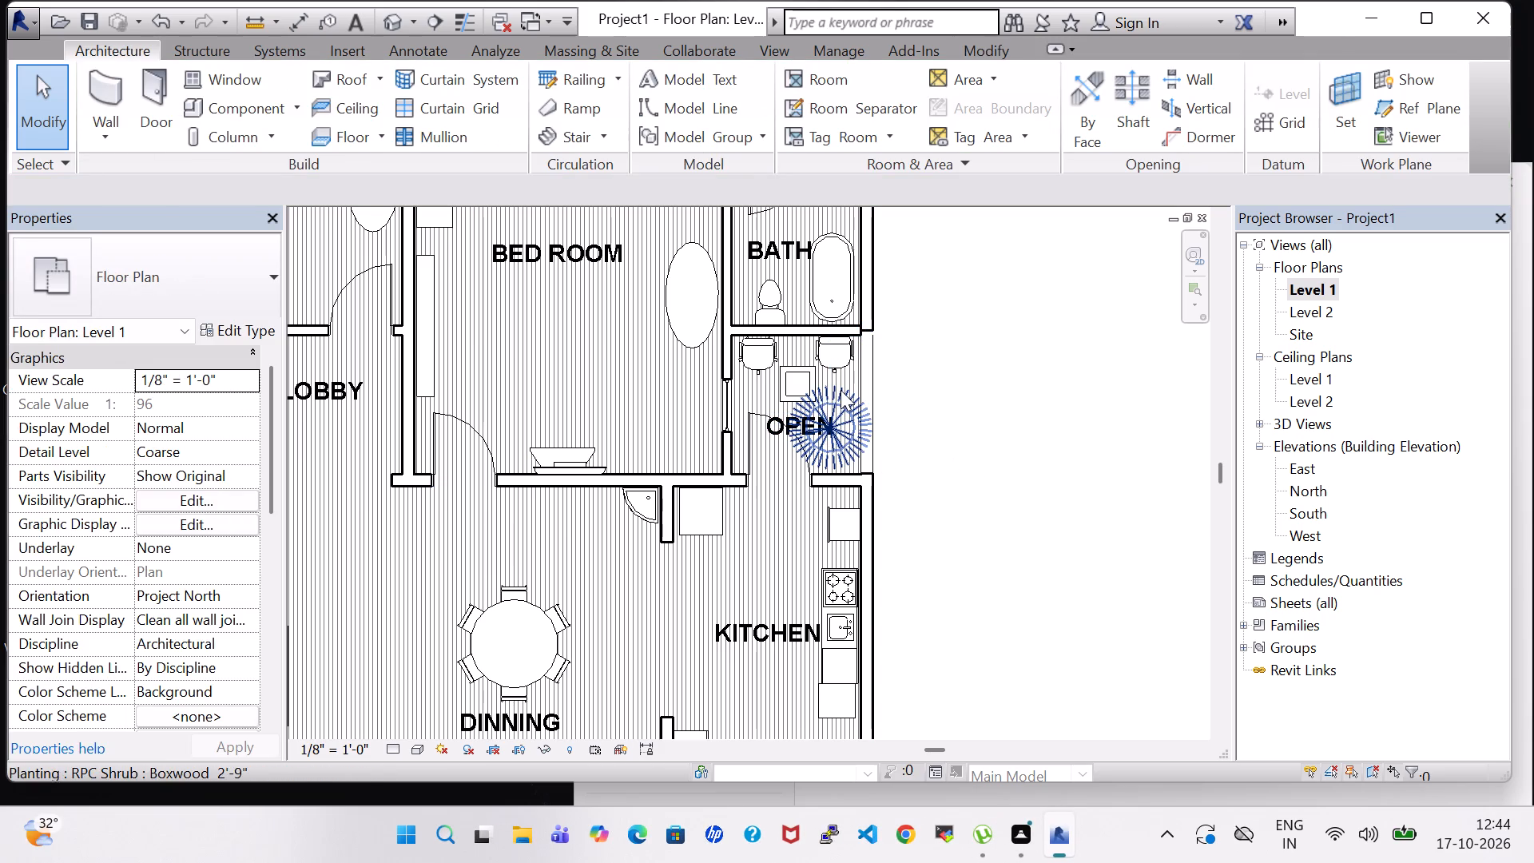
Delete the Boxwood shrub from the open area above the kitchen.
click(841, 390)
key(Delete)
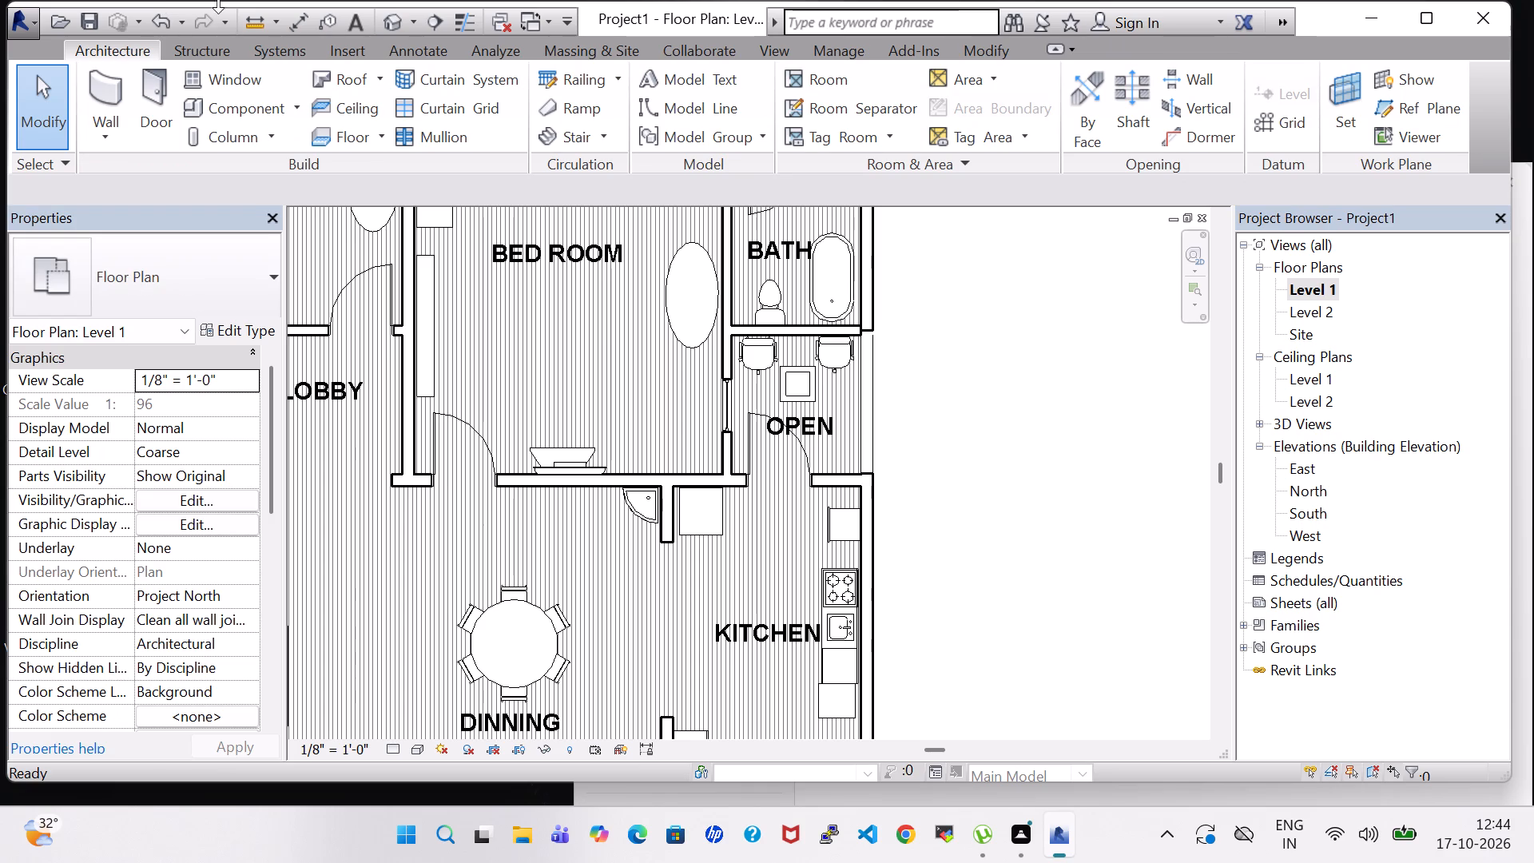
Place an RPC Cedar Shrub 3'-0" in the open area between the coffee table and kitchen door, about 2'-9" from the outer edge.
click(227, 117)
click(184, 259)
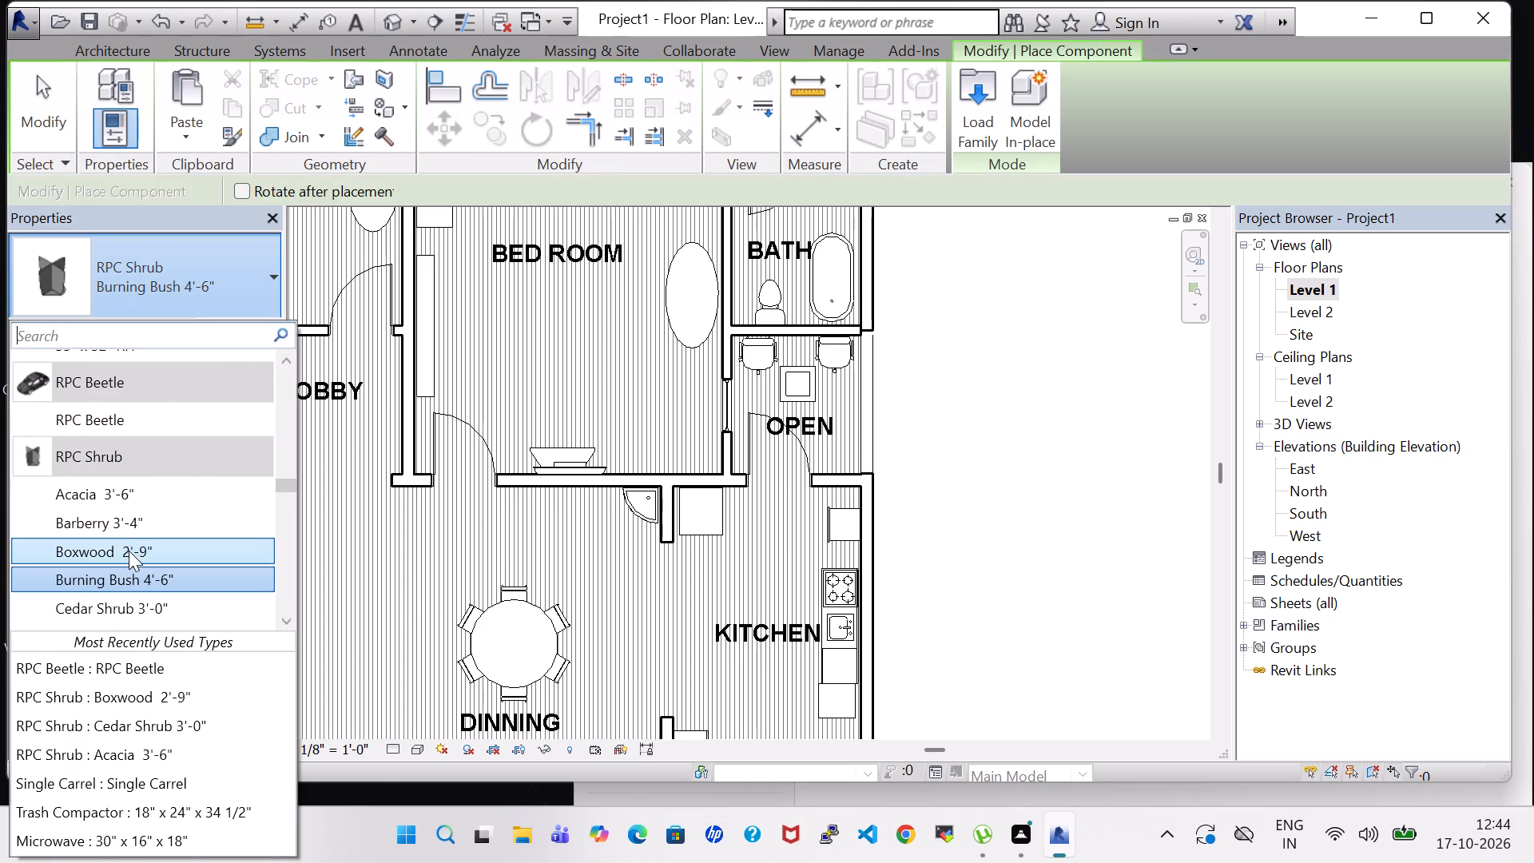
click(129, 551)
scroll(838, 440, up, 7)
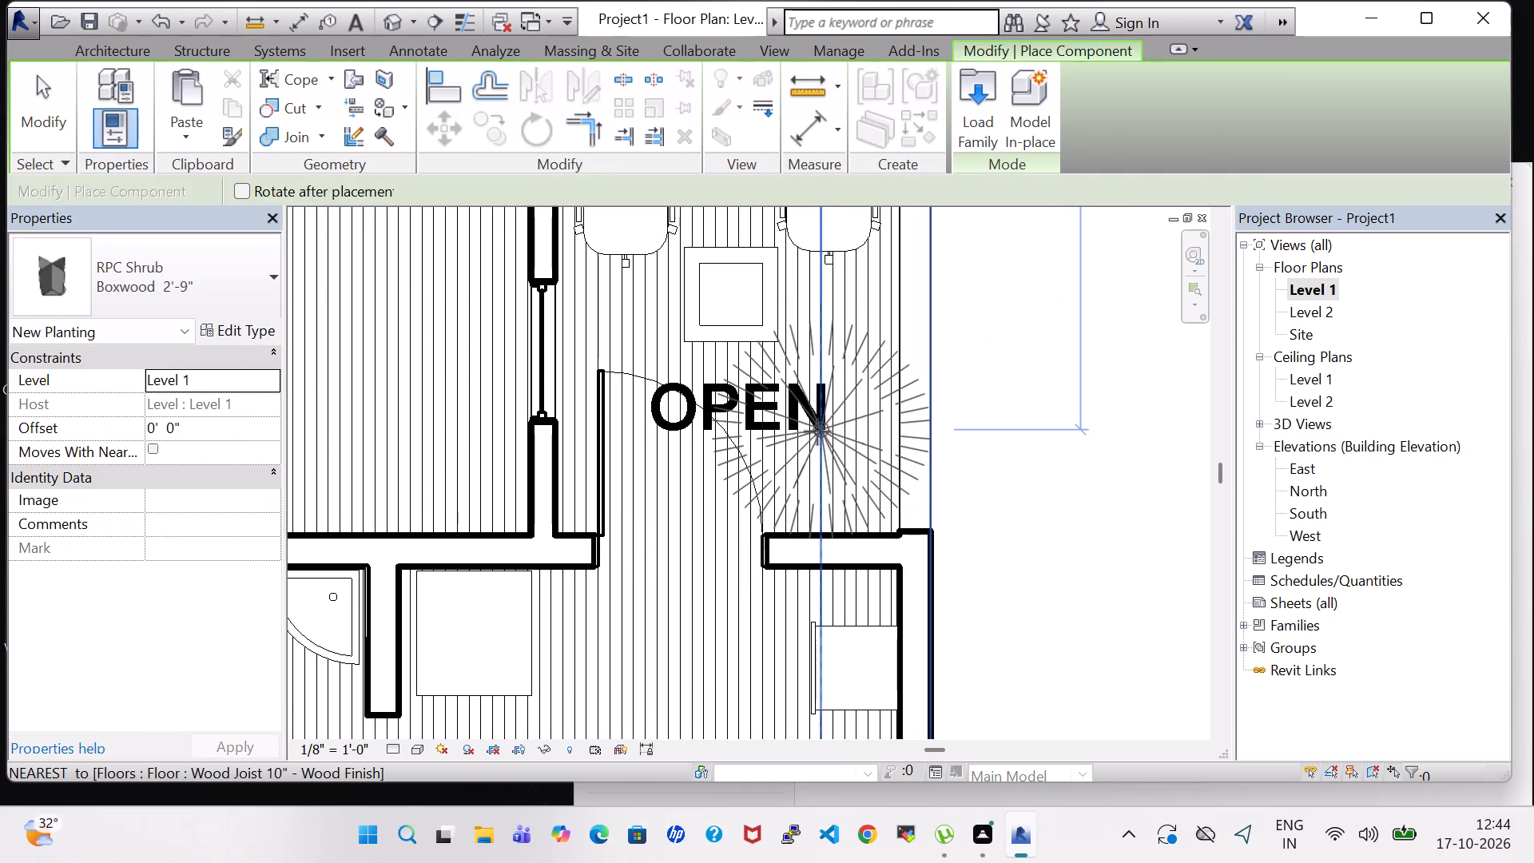
click(169, 278)
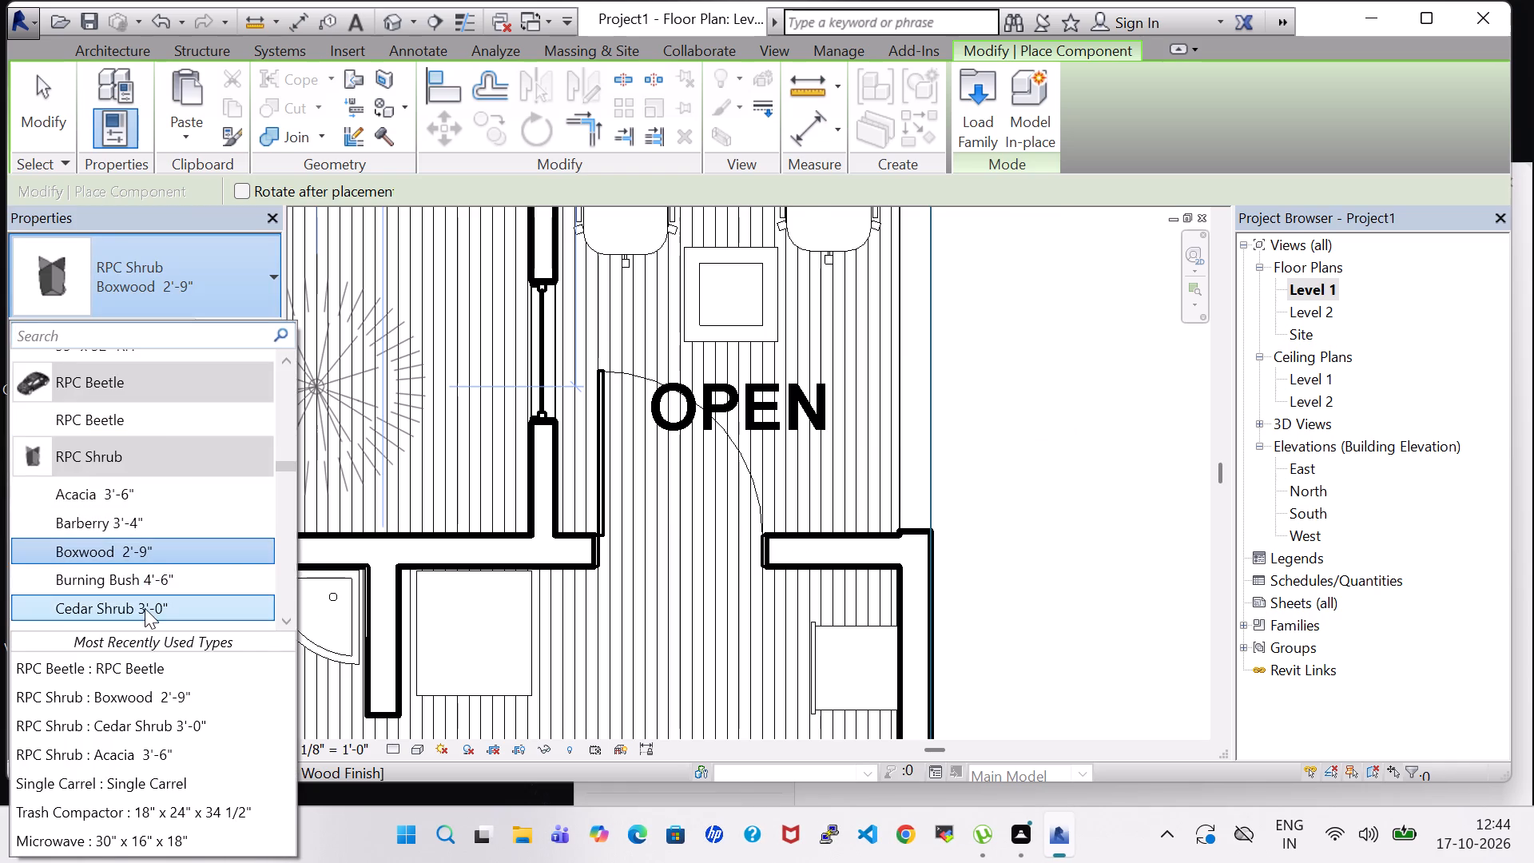
click(145, 608)
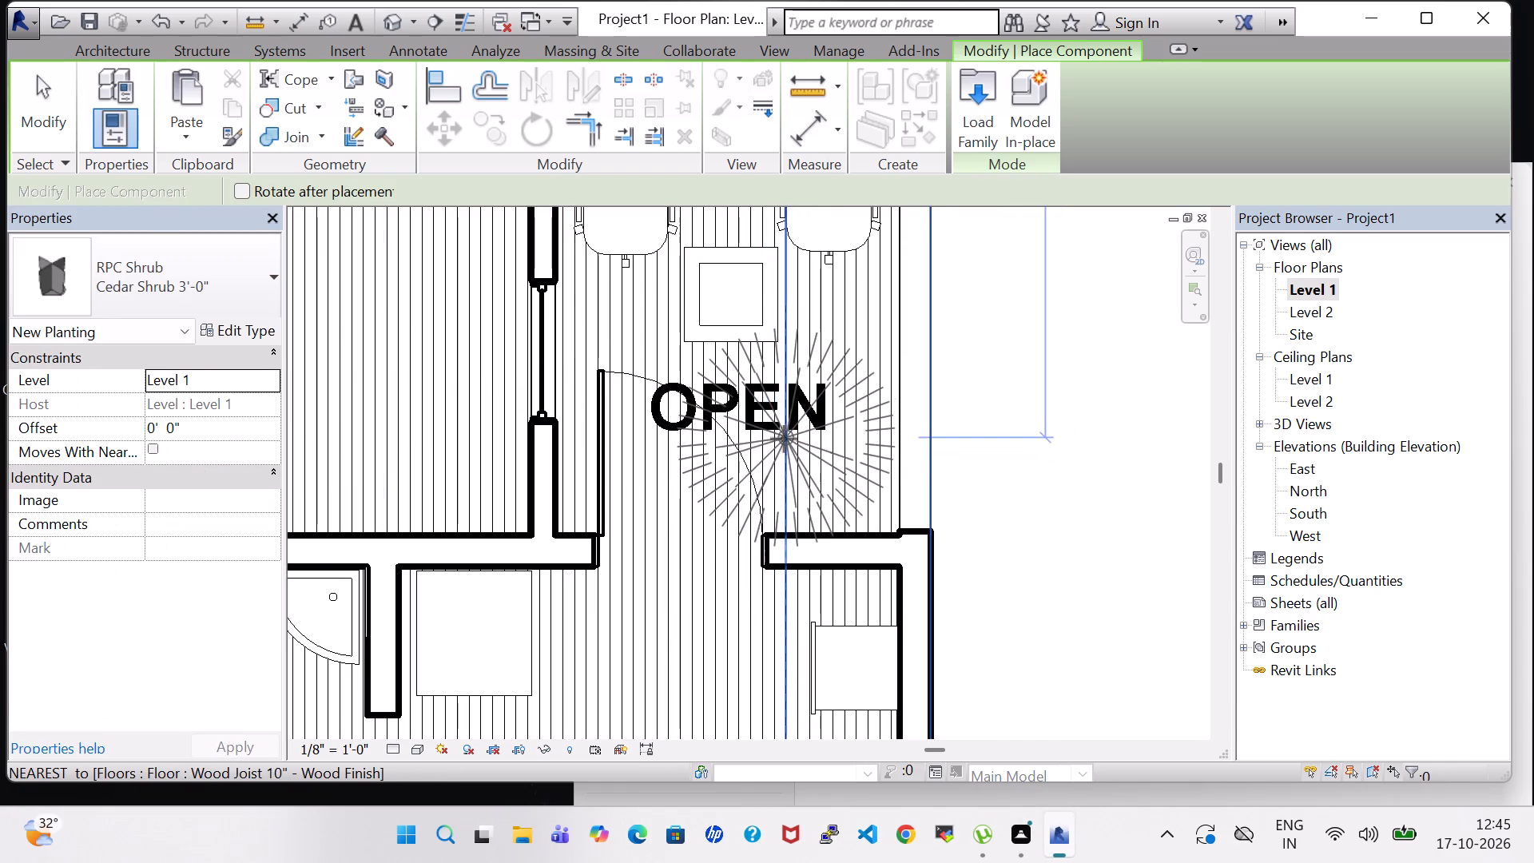
click(782, 428)
scroll(834, 444, down, 2)
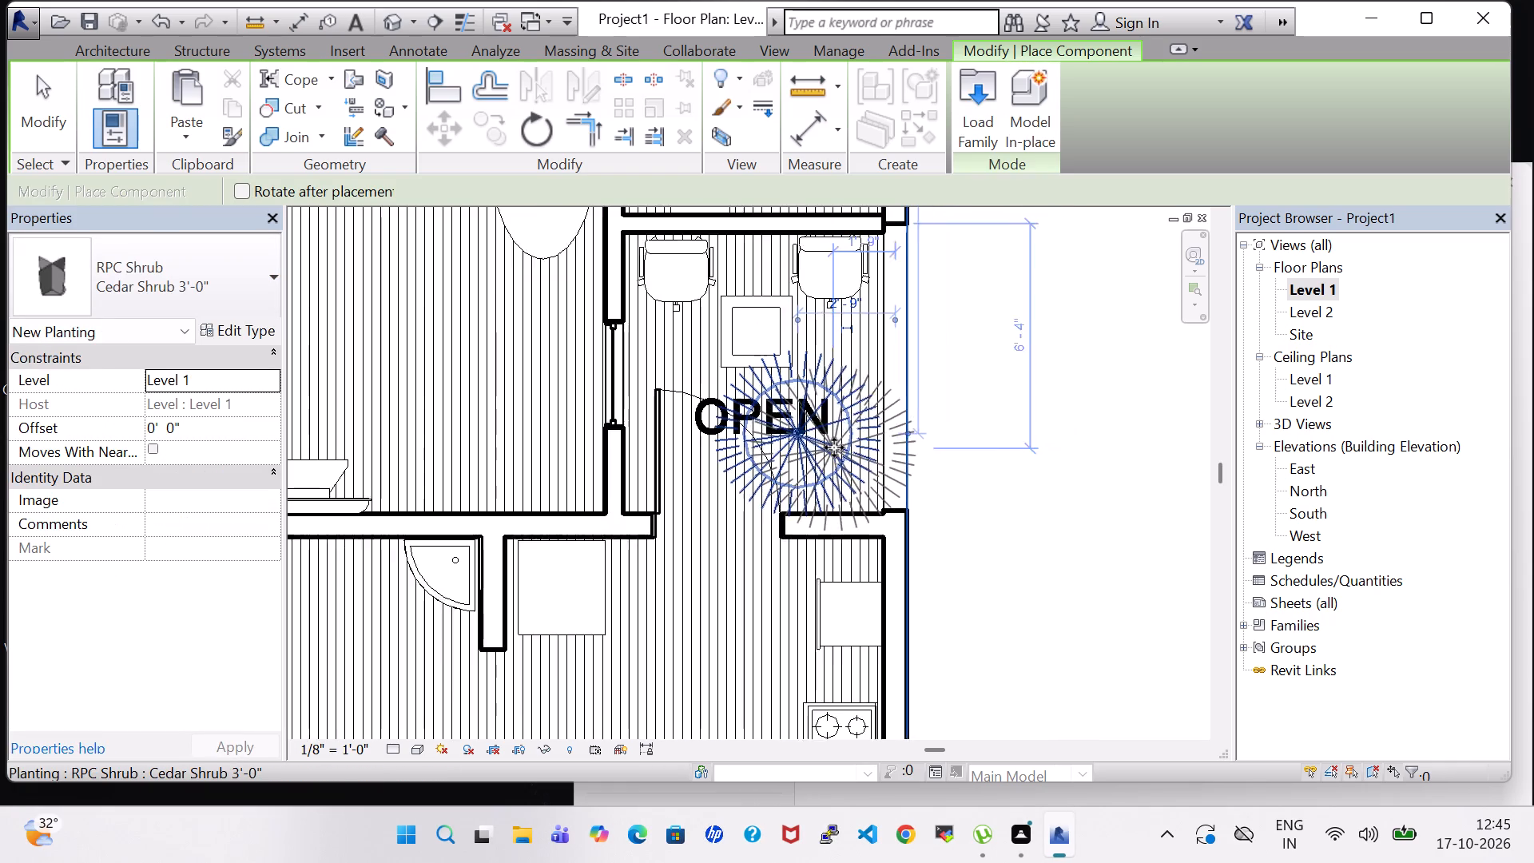
scroll(834, 447, down, 1)
key(Escape)
key(Escape)
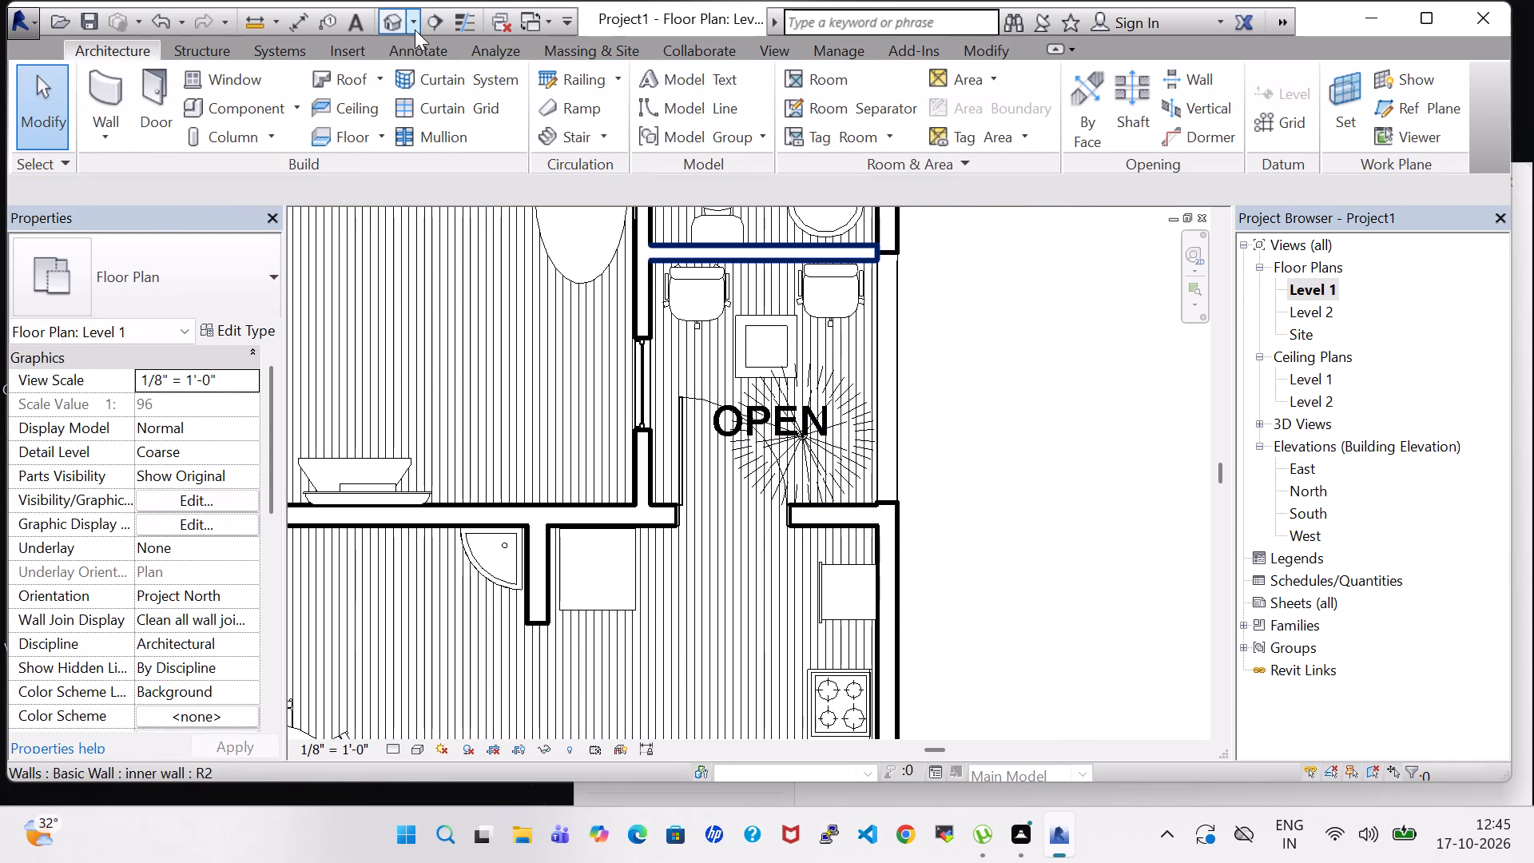
Open the 3D view and examine the whole house from above and from the front.
click(385, 21)
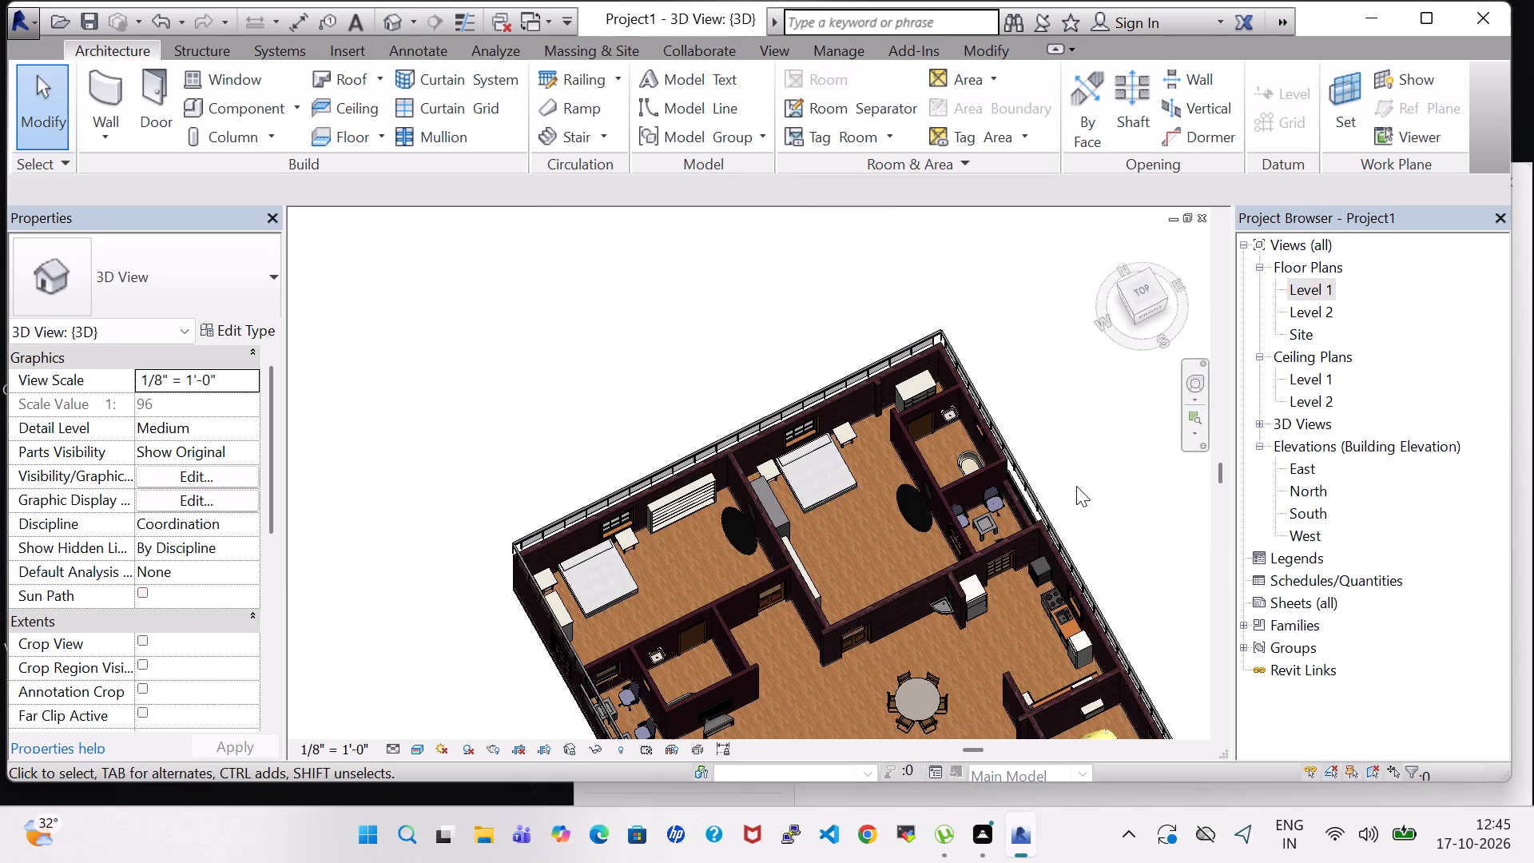
shift+middle_drag(1073, 477, 999, 460)
shift+scroll(1073, 477, down, 1)
shift+scroll(1066, 567, down, 1)
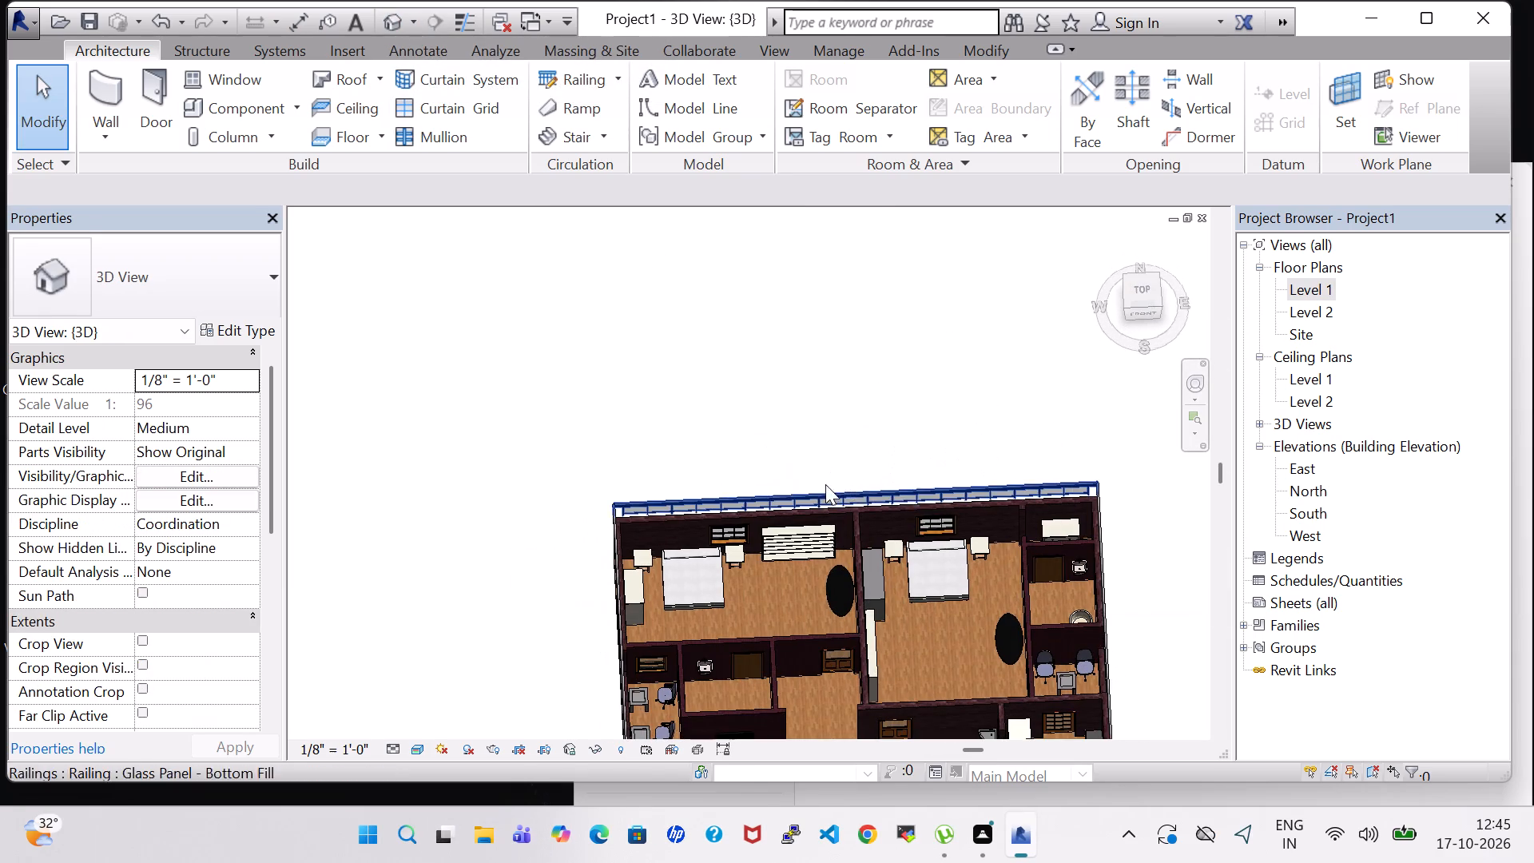
middle_drag(809, 475, 699, 232)
scroll(697, 213, down, 2)
middle_drag(924, 478, 921, 328)
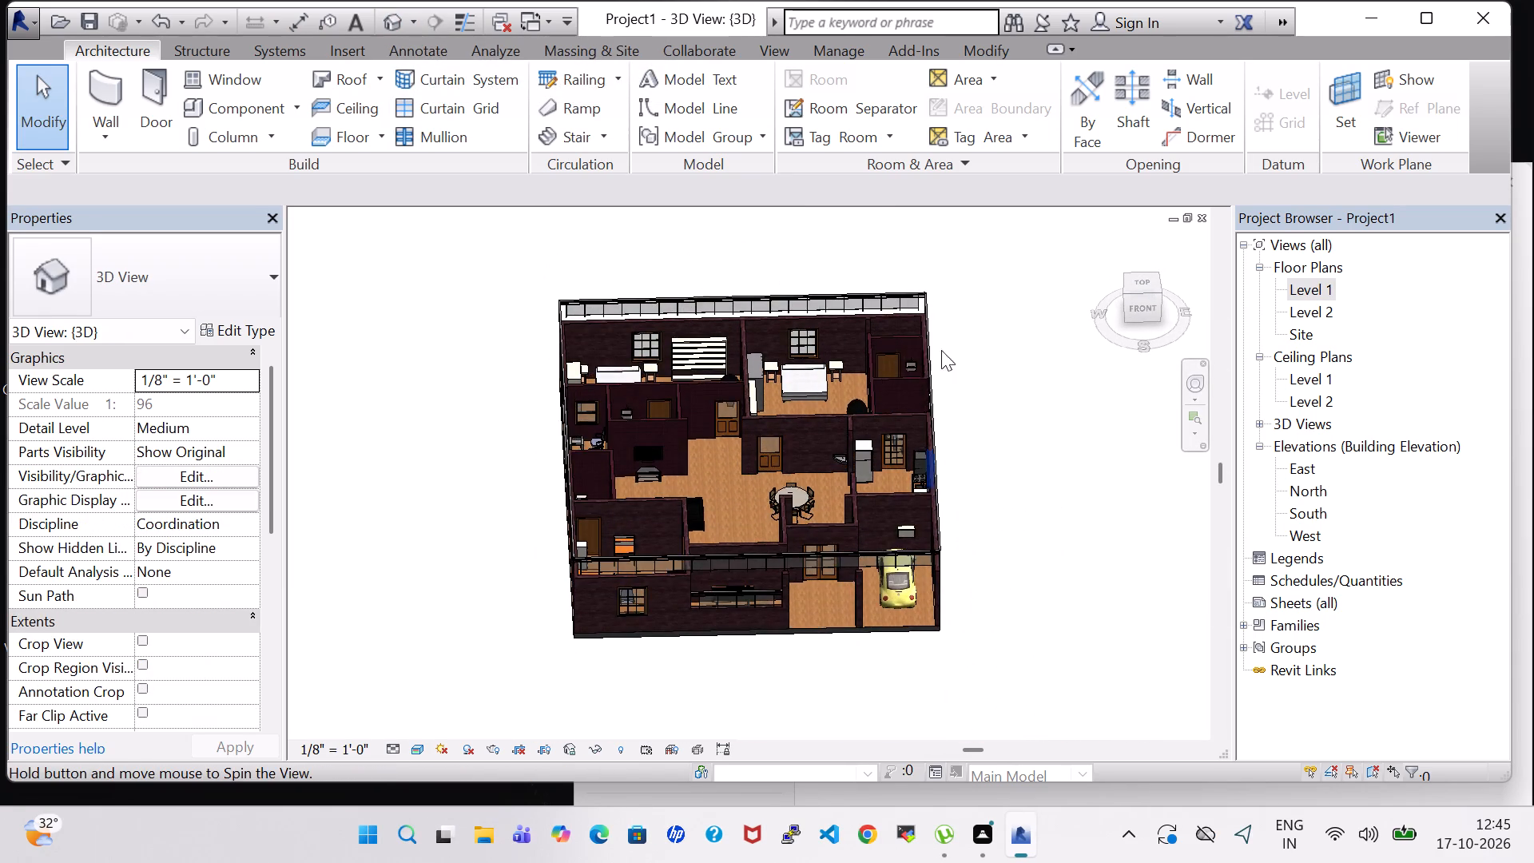
middle_drag(983, 482, 980, 333)
scroll(996, 352, up, 3)
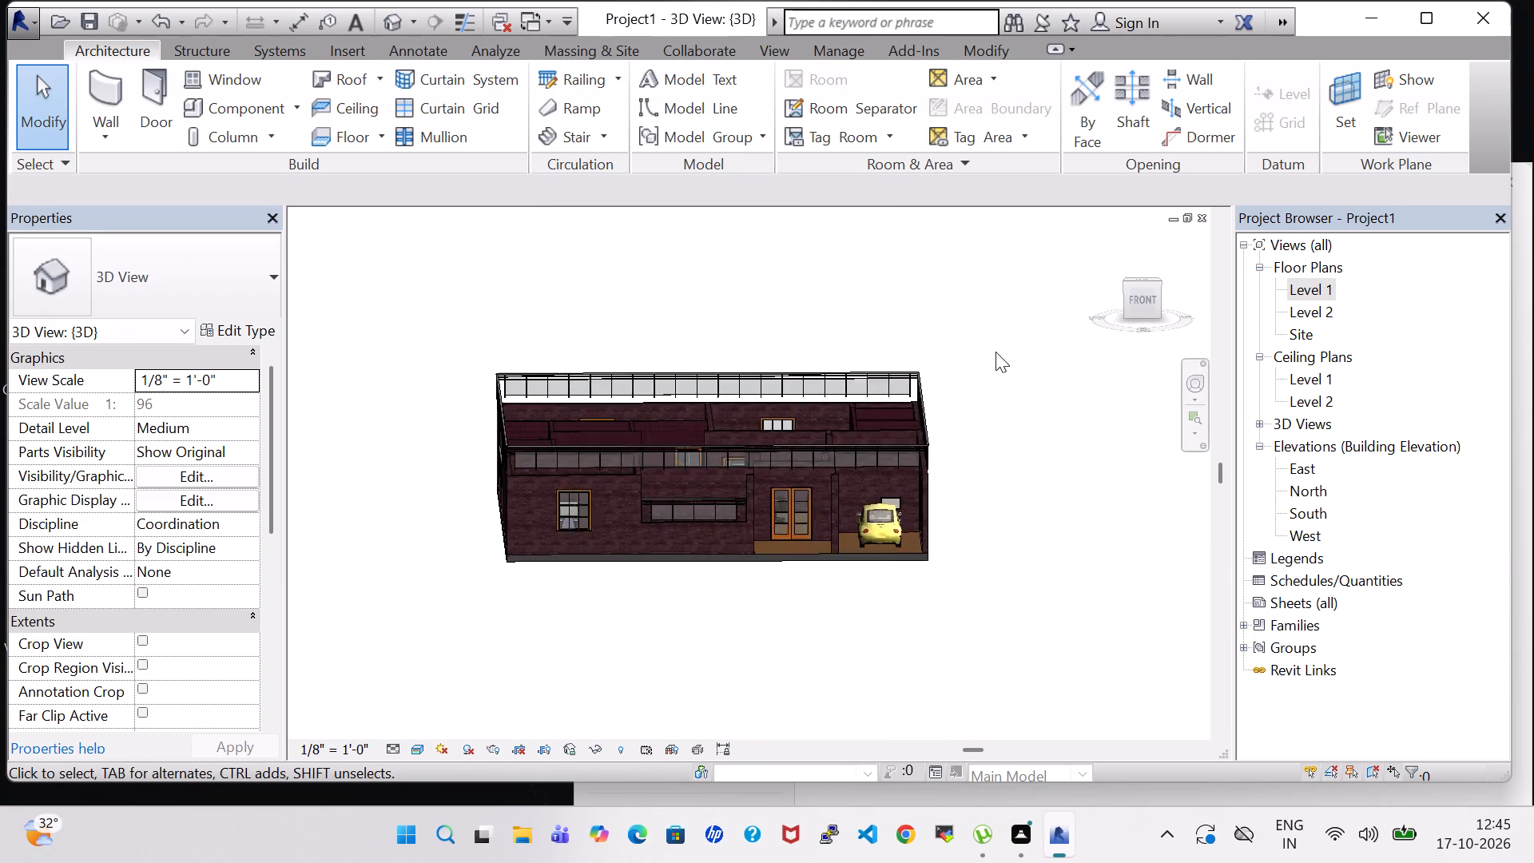
middle_drag(915, 424, 956, 424)
shift+middle_drag(973, 477, 972, 489)
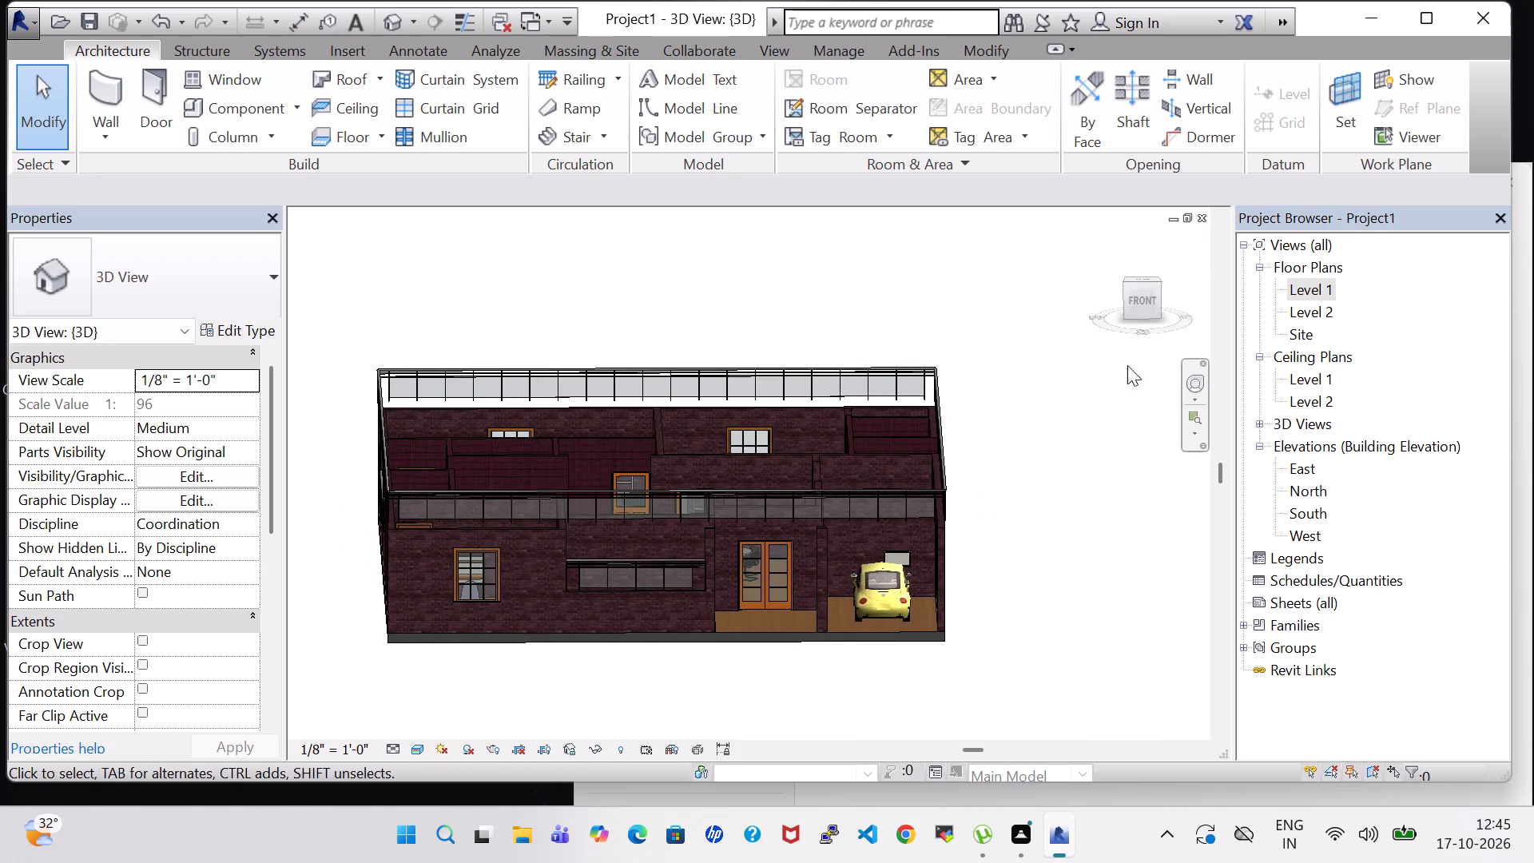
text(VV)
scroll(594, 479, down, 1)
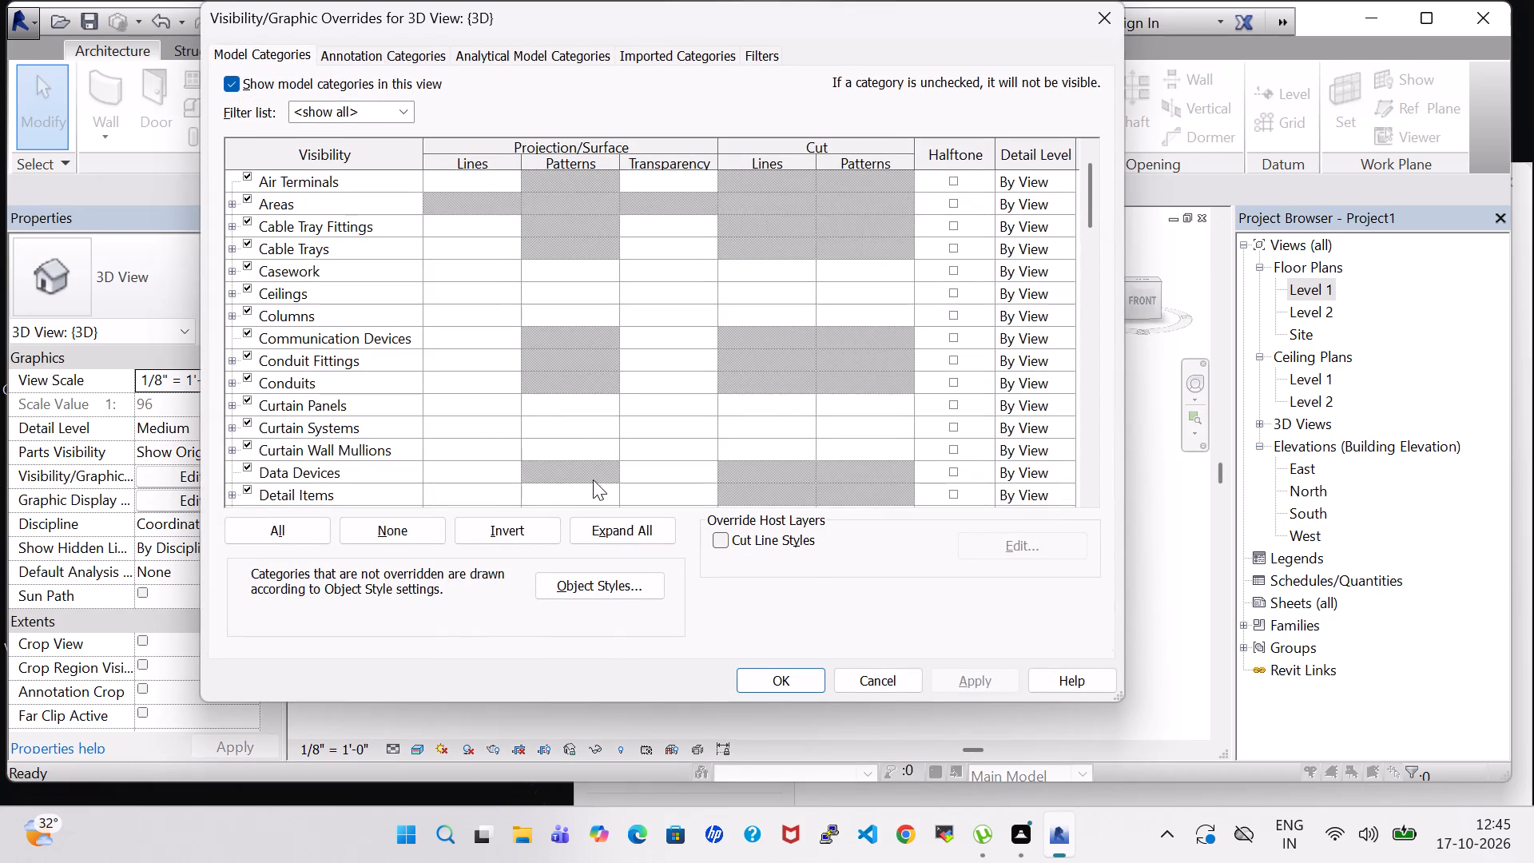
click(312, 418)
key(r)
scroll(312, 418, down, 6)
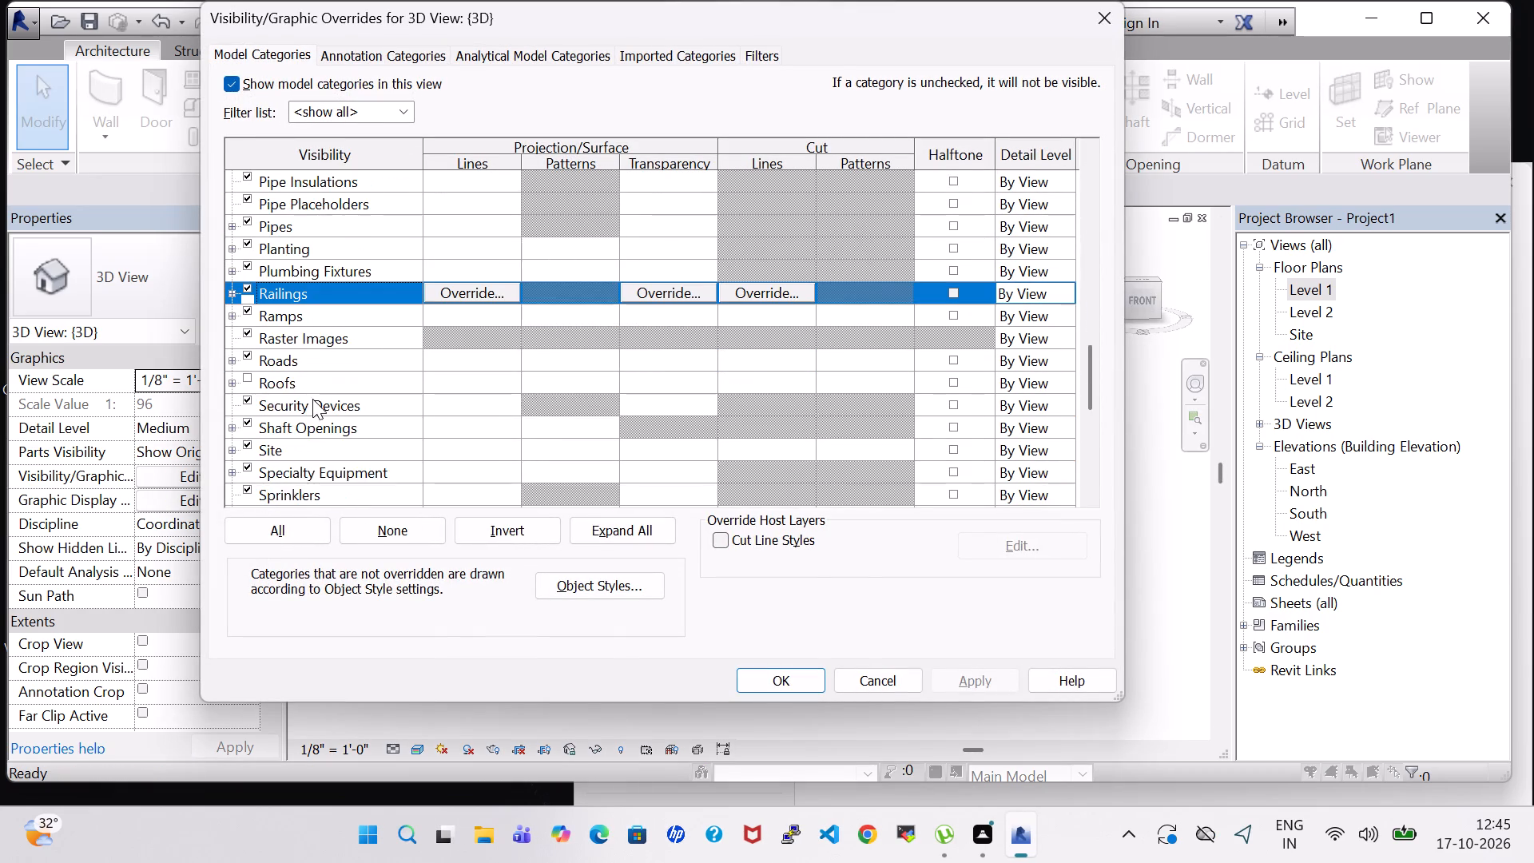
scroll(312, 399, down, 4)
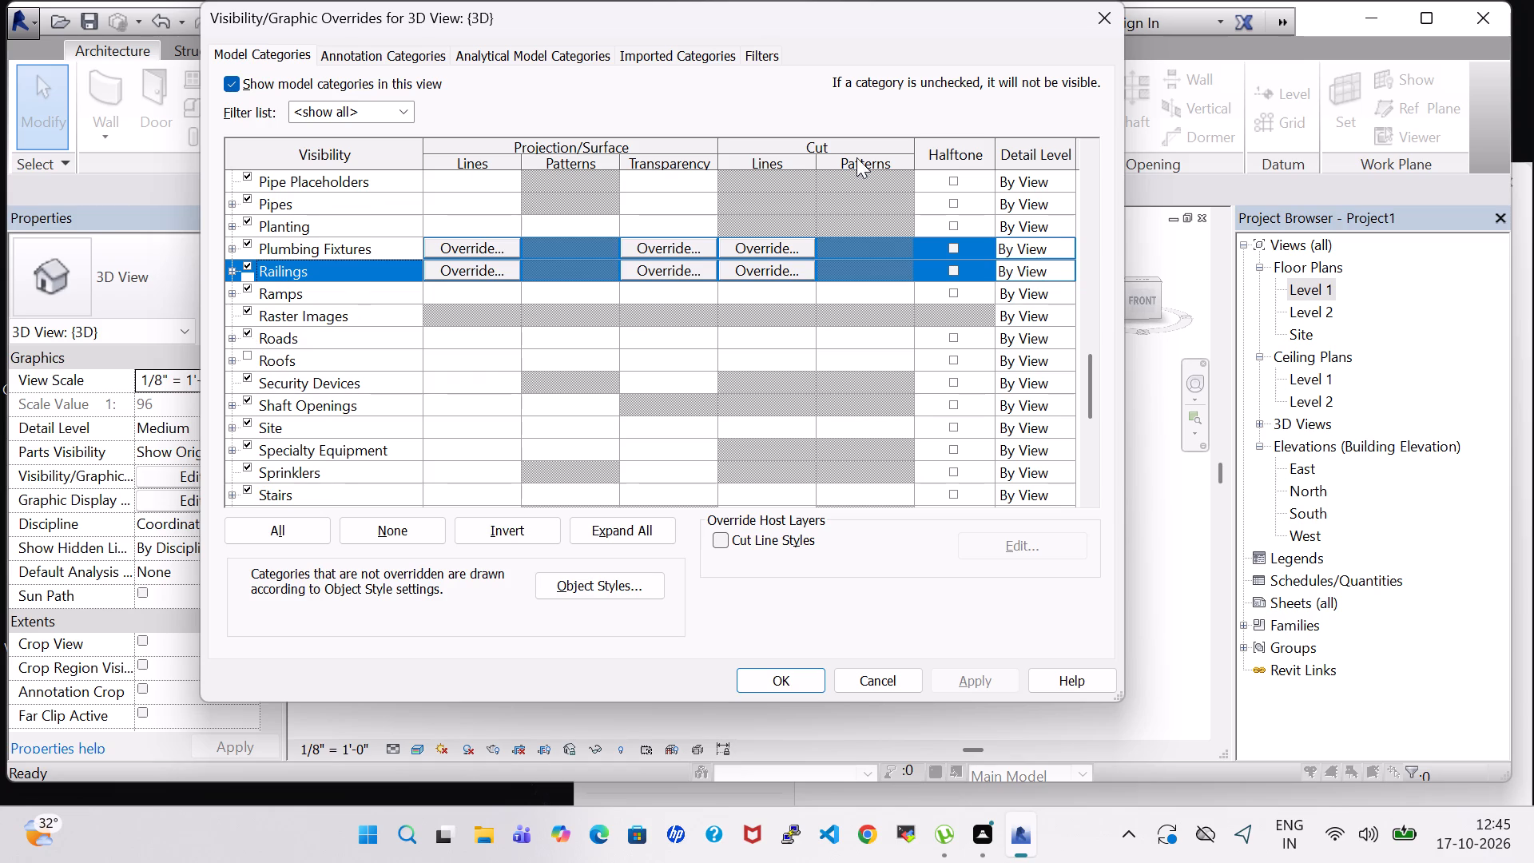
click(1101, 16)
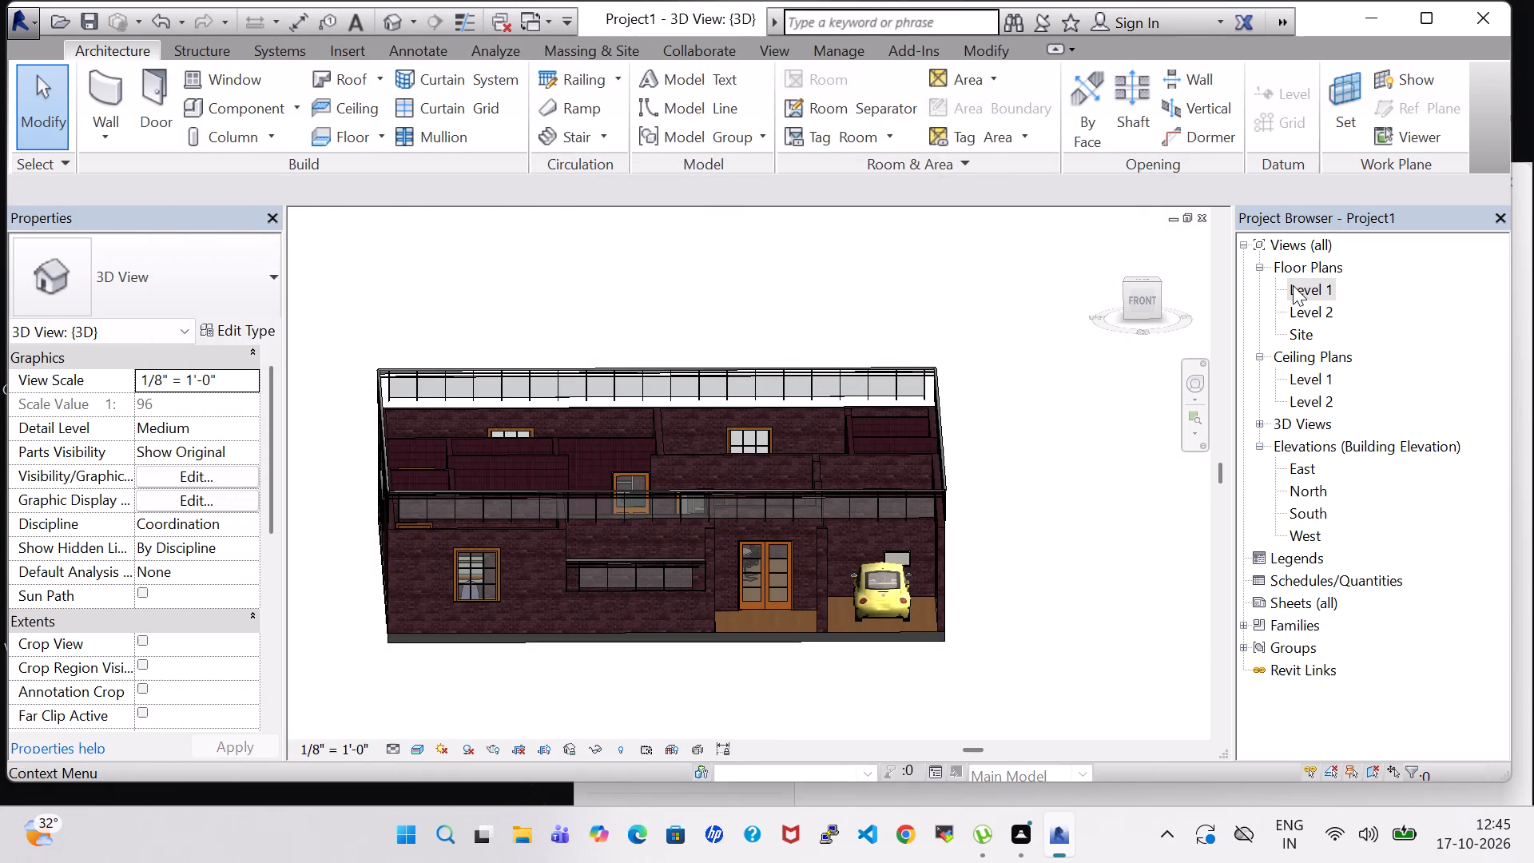
In the Level 1 floor plan, load the RPC Notebook Computer family from the Entourage folder as a component.
double_click(1314, 288)
scroll(941, 362, down, 5)
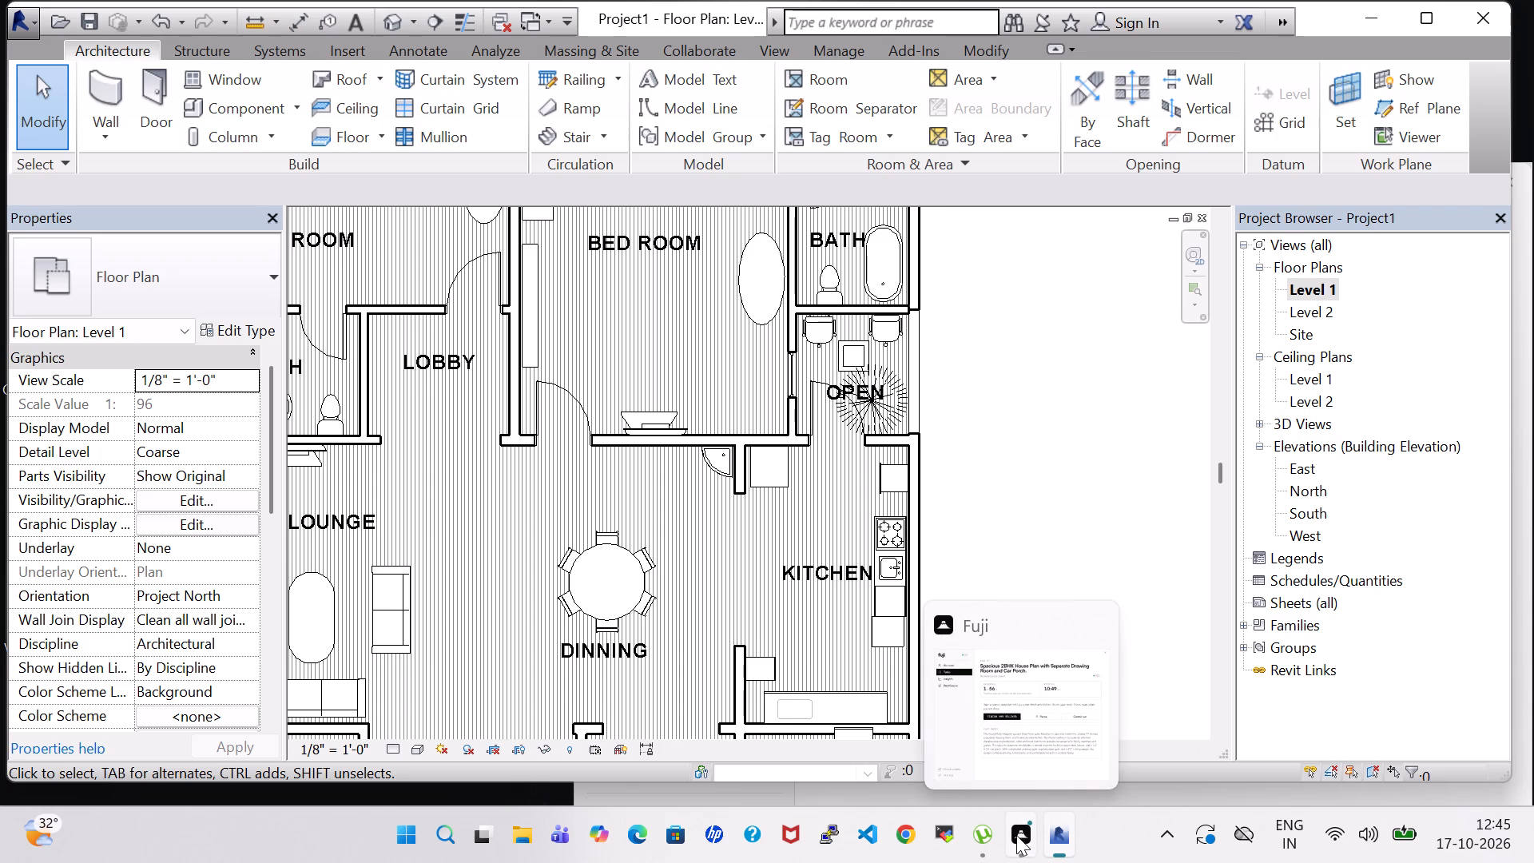
click(1010, 486)
scroll(1010, 486, down, 3)
middle_drag(1010, 486, 1010, 527)
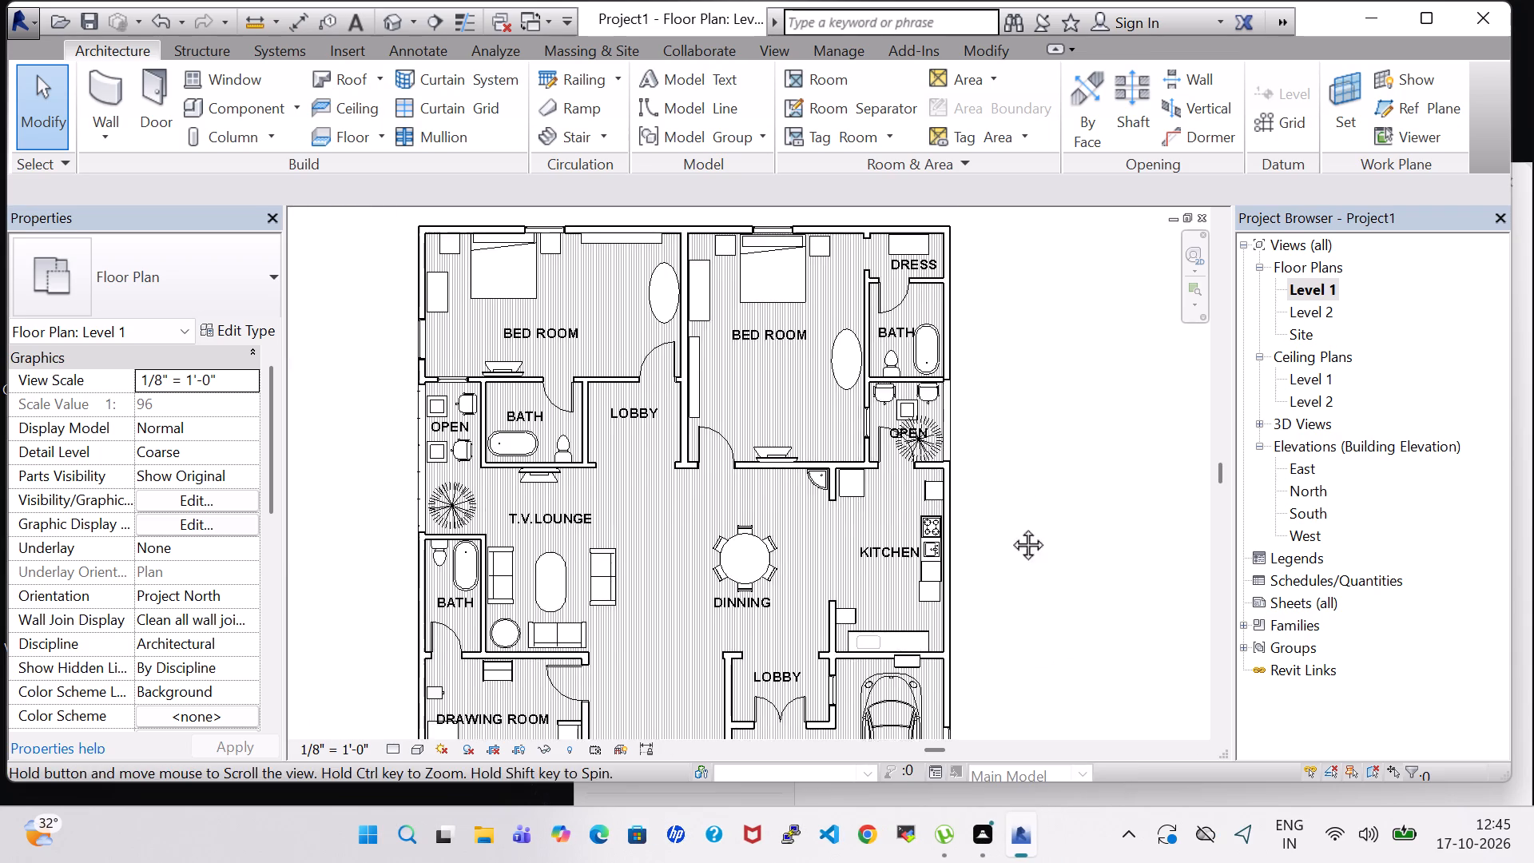
middle_drag(1010, 527, 1010, 551)
scroll(1012, 547, down, 2)
middle_drag(1012, 537, 923, 462)
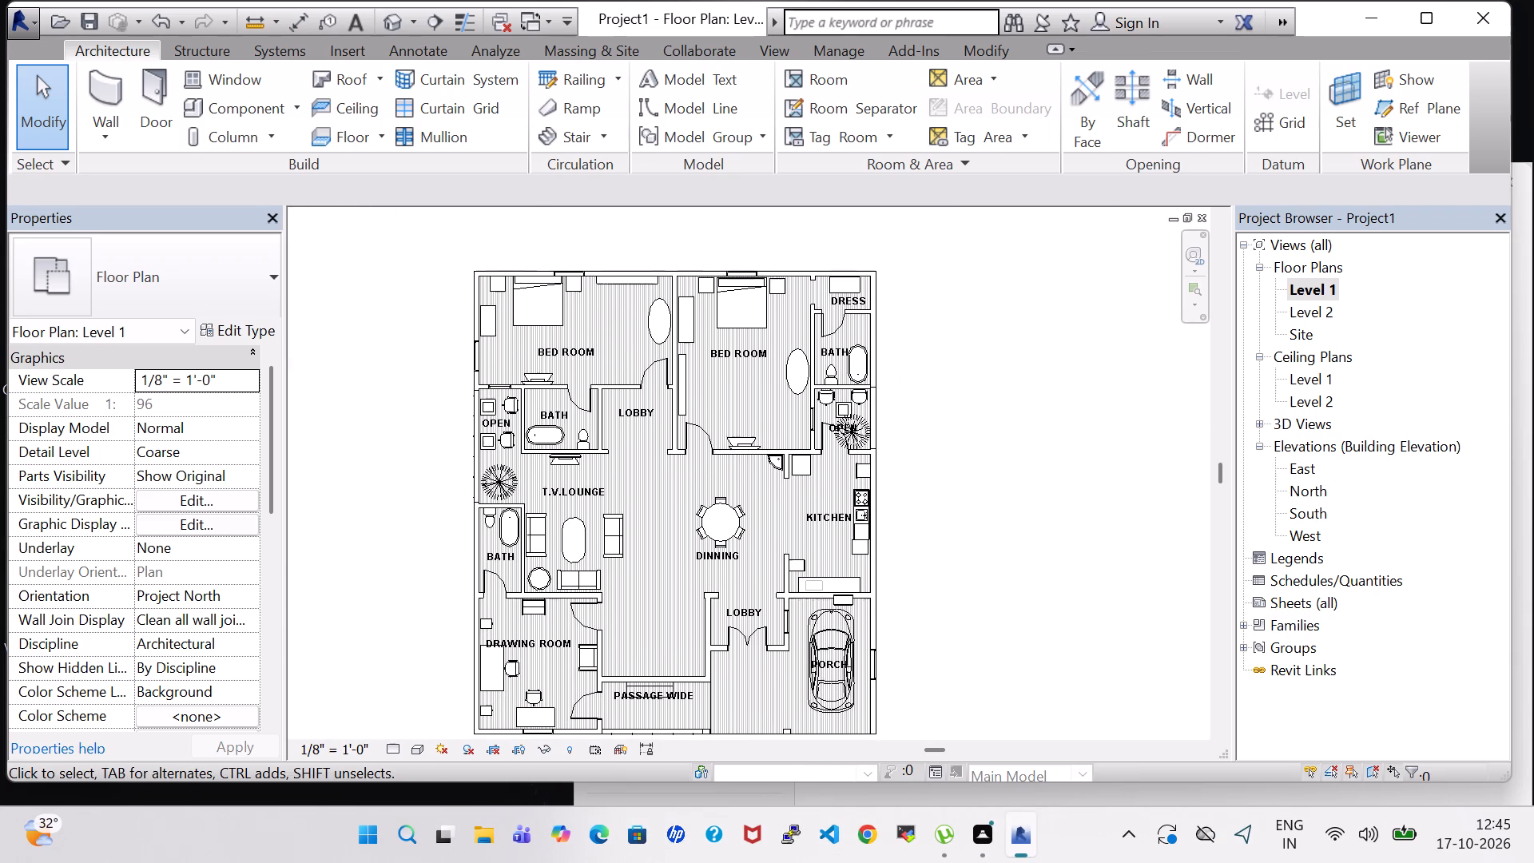
click(217, 109)
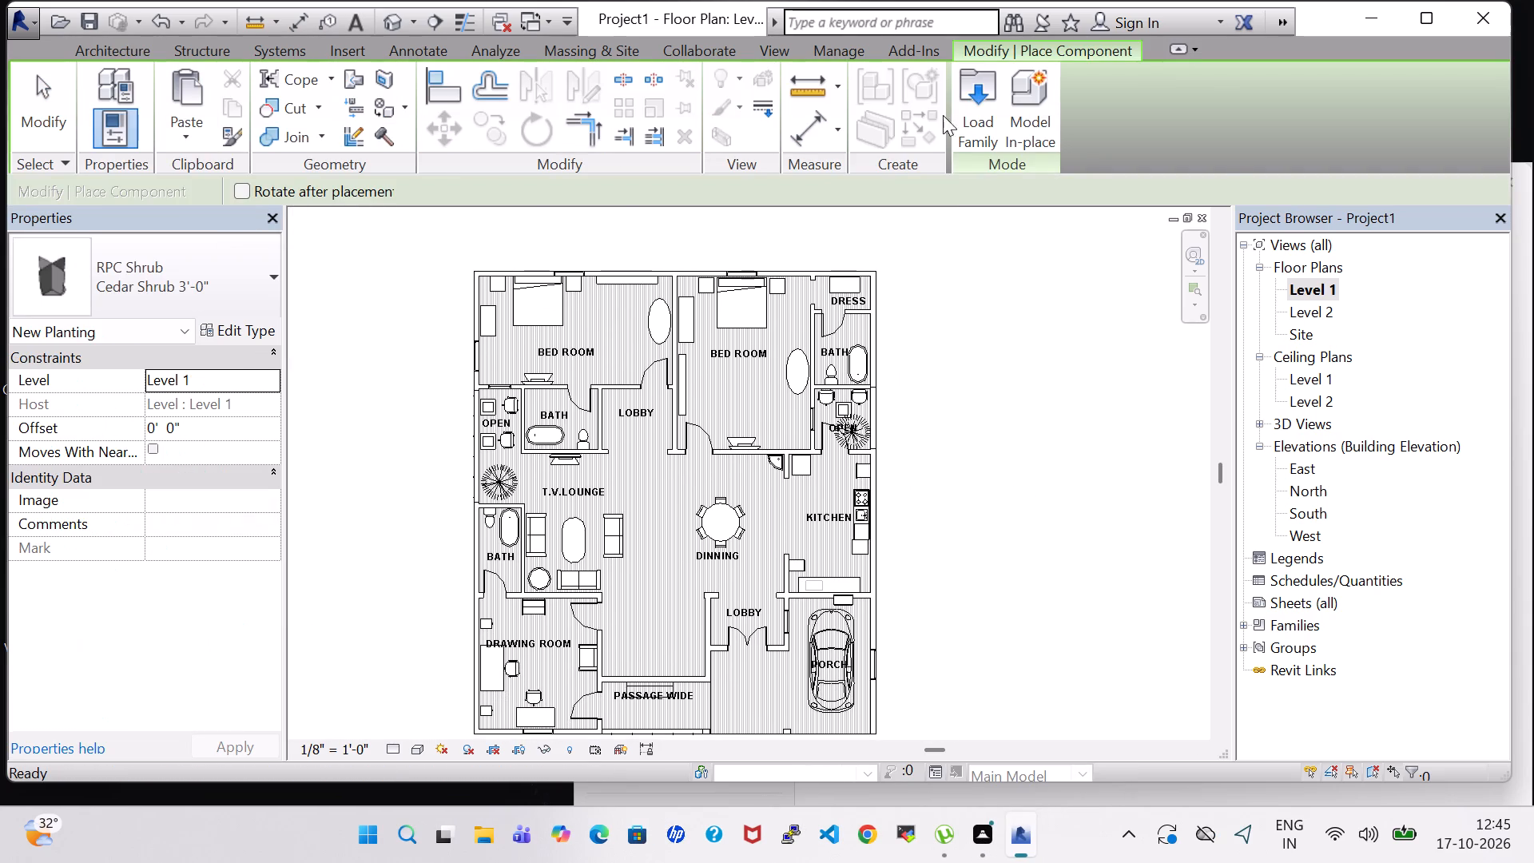
drag(969, 117, 978, 111)
scroll(853, 316, down, 1)
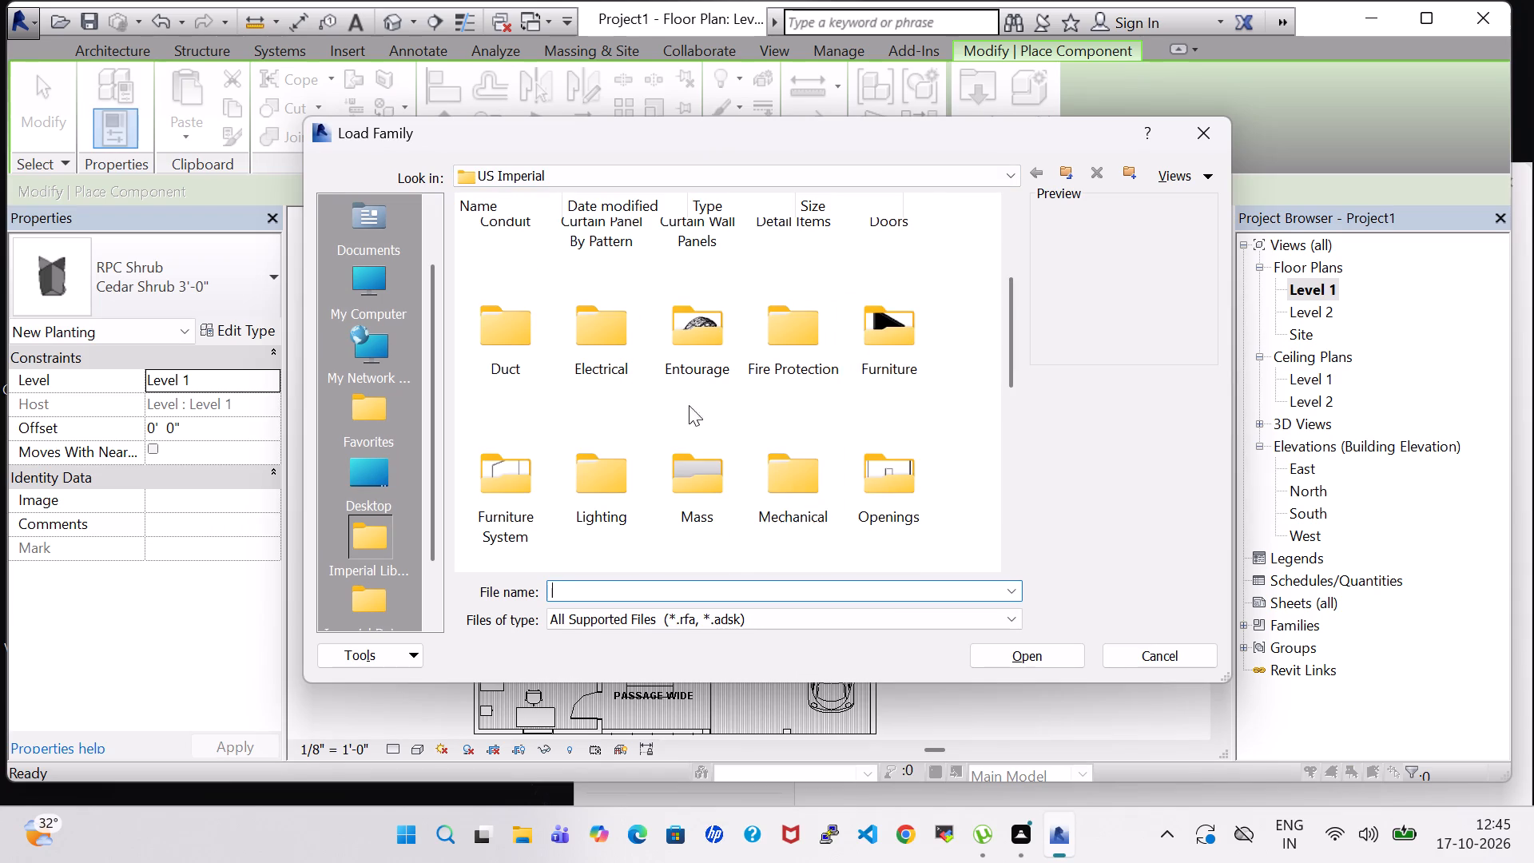
double_click(713, 327)
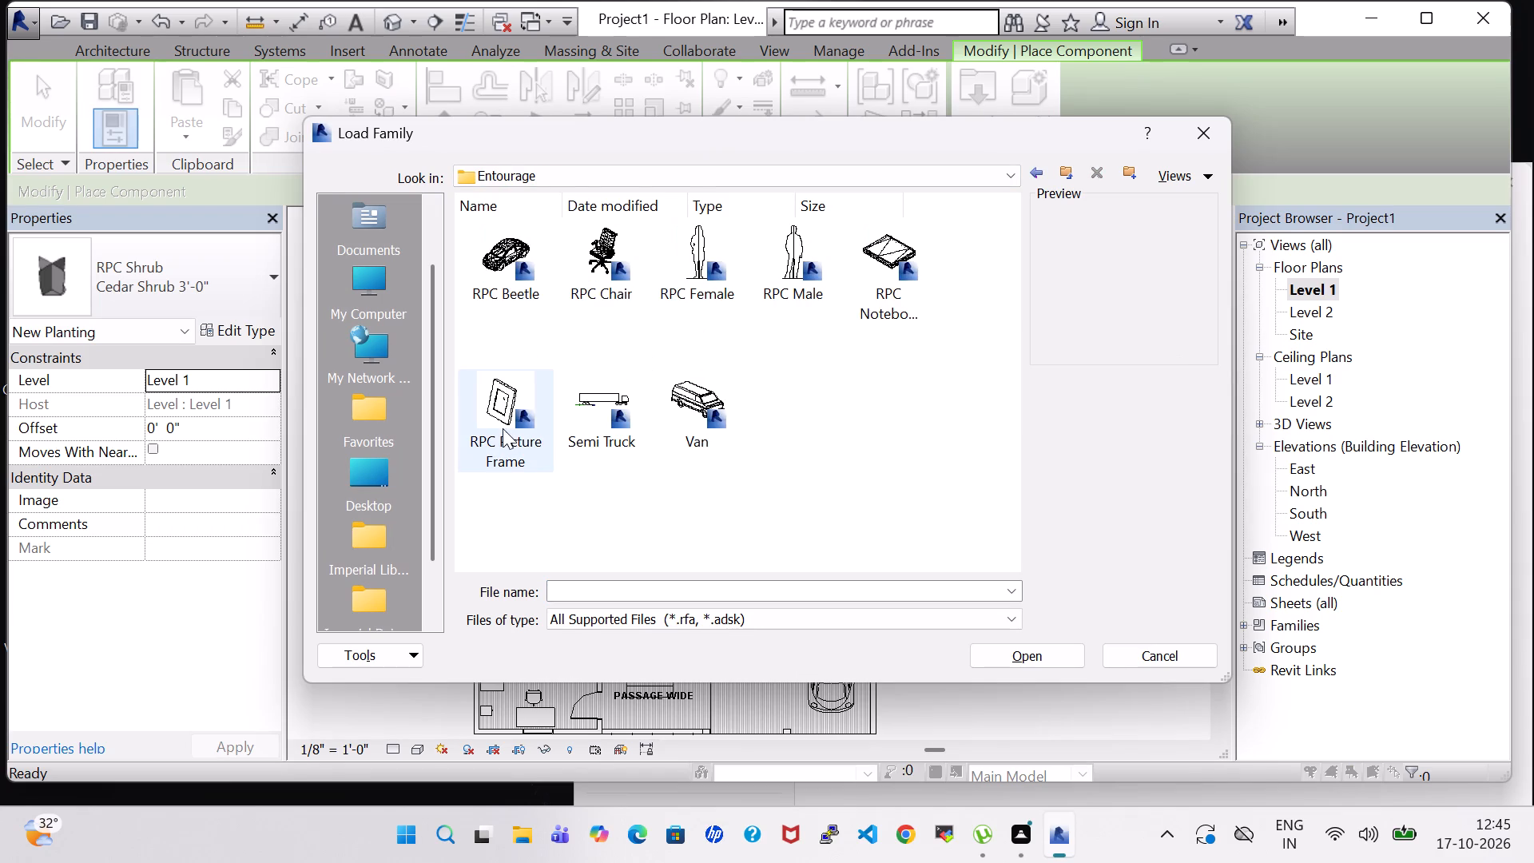
click(898, 254)
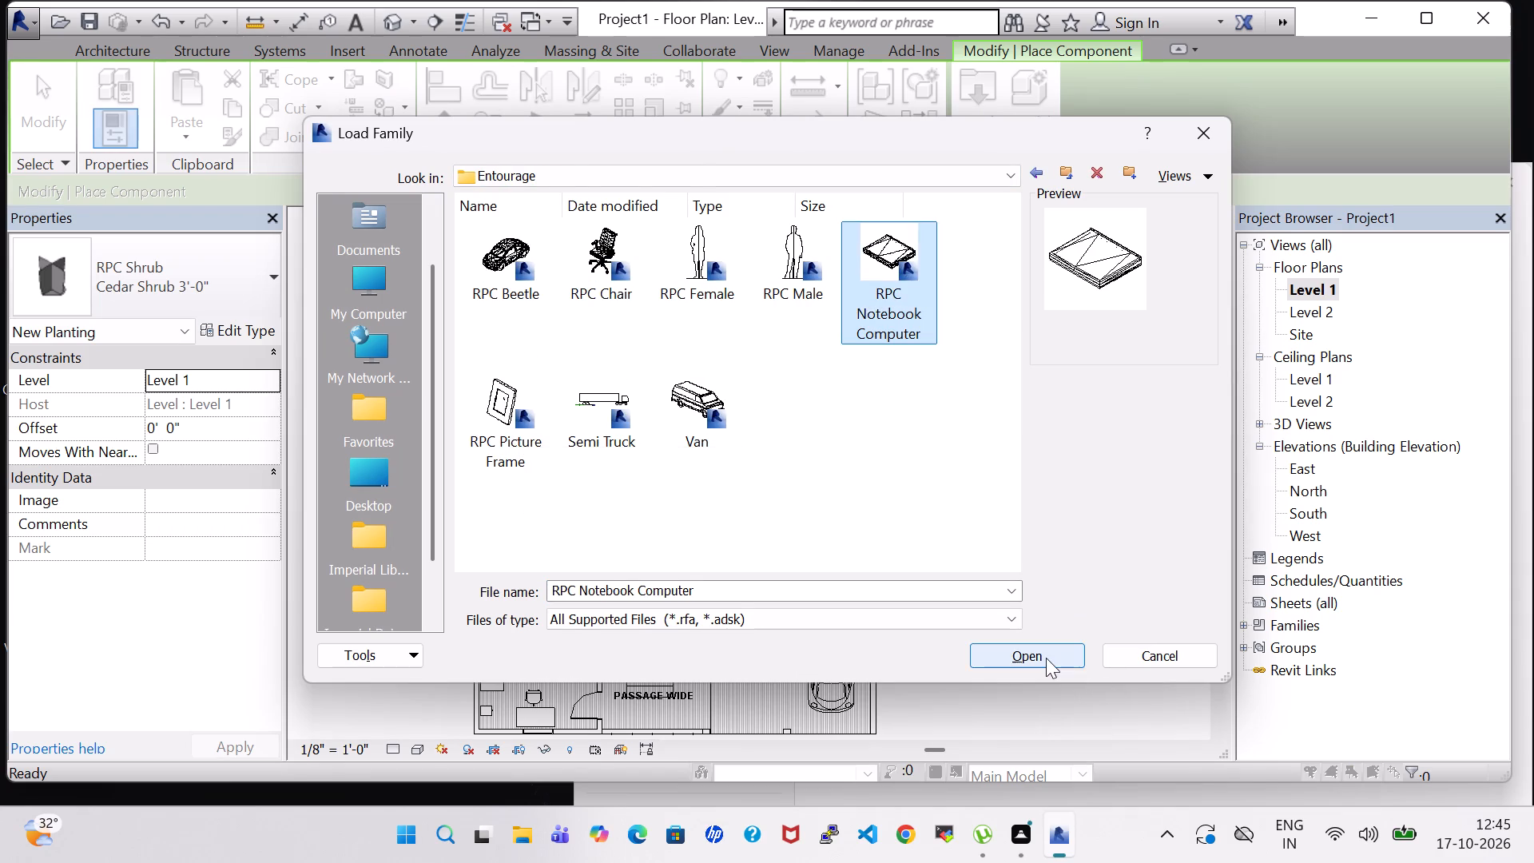
click(1046, 658)
Place an RPC Notebook Computer with a 3' 0" offset on the drawing room's larger desk, about 2'-1" from the outer side wall.
scroll(264, 505, up, 2)
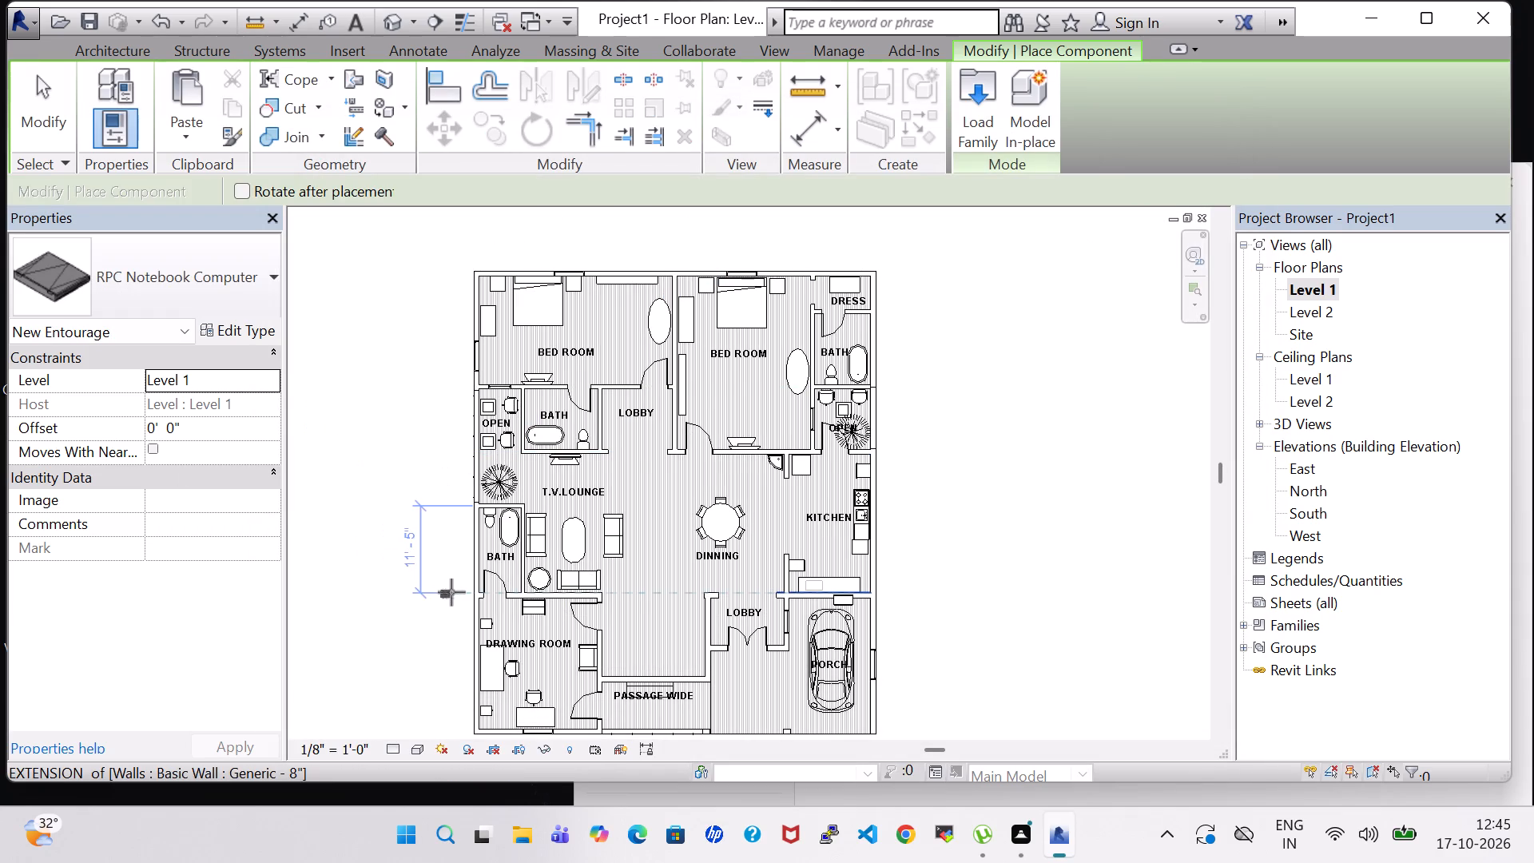
scroll(451, 592, up, 7)
middle_drag(724, 597, 681, 242)
scroll(653, 308, up, 2)
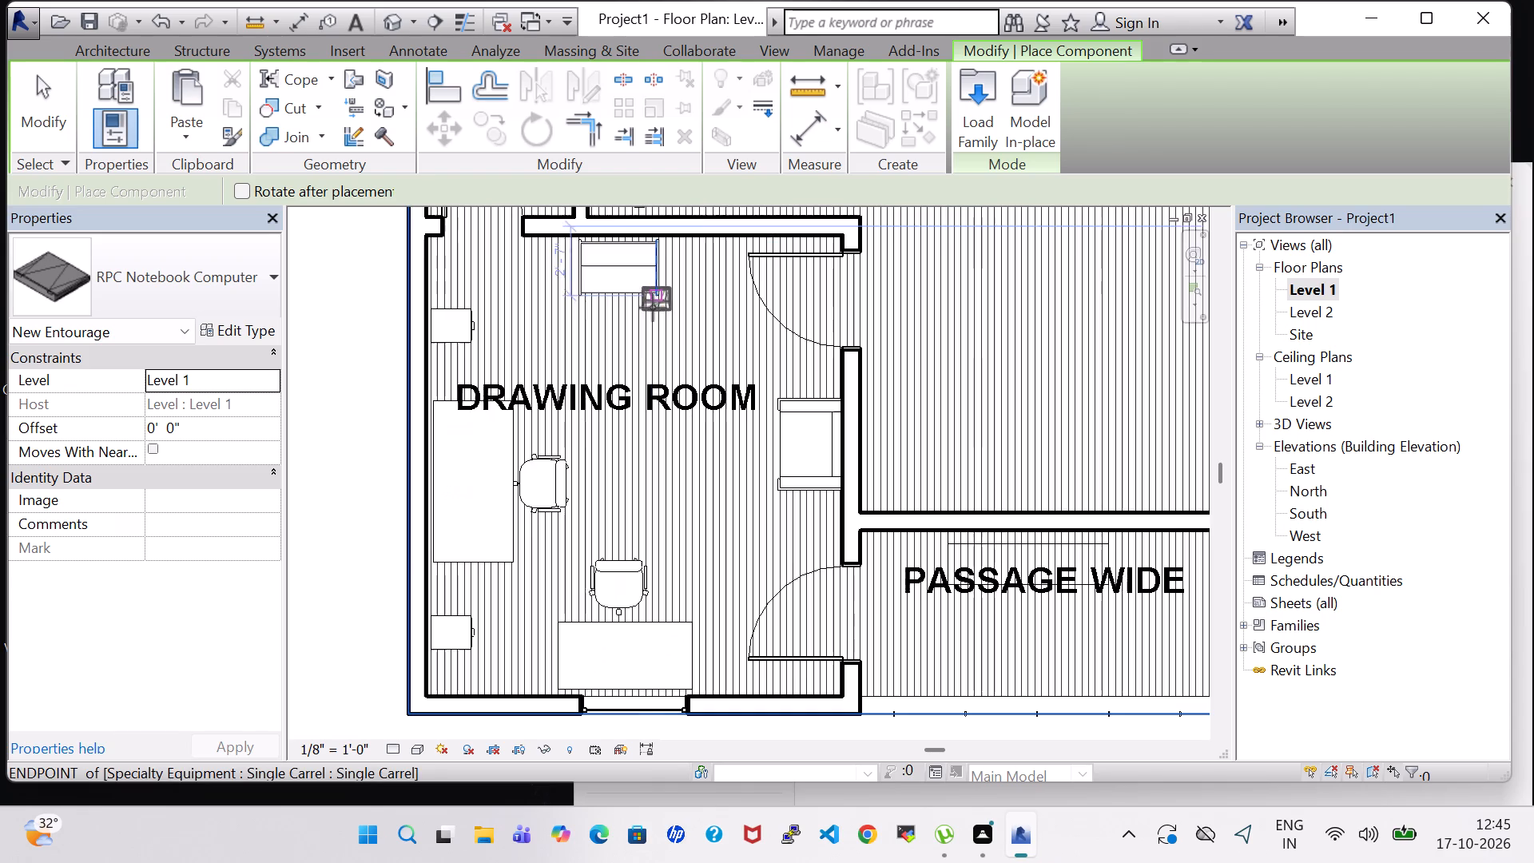
key(space)
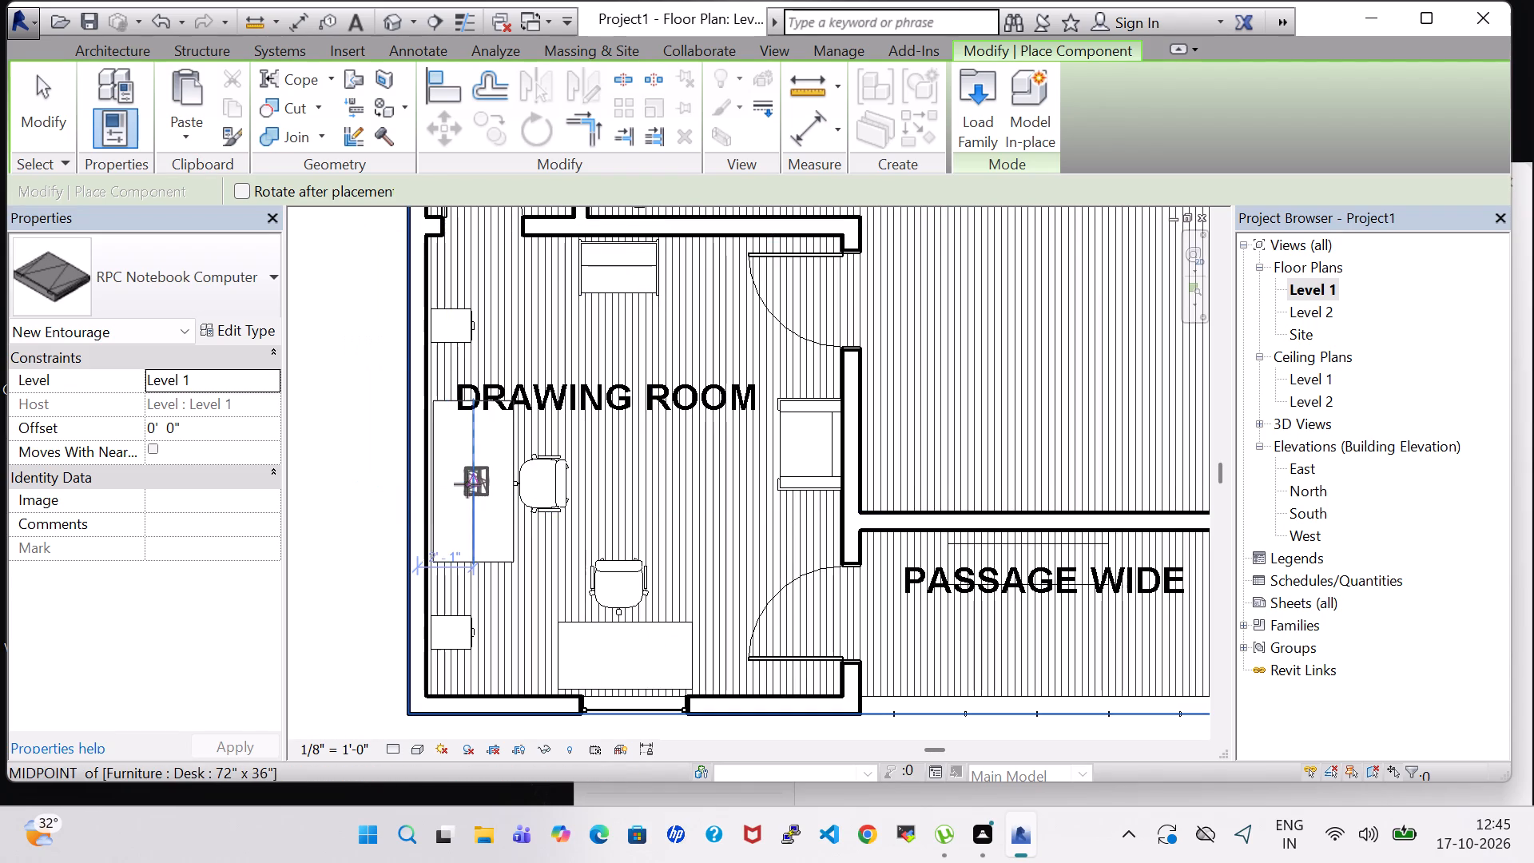
click(157, 428)
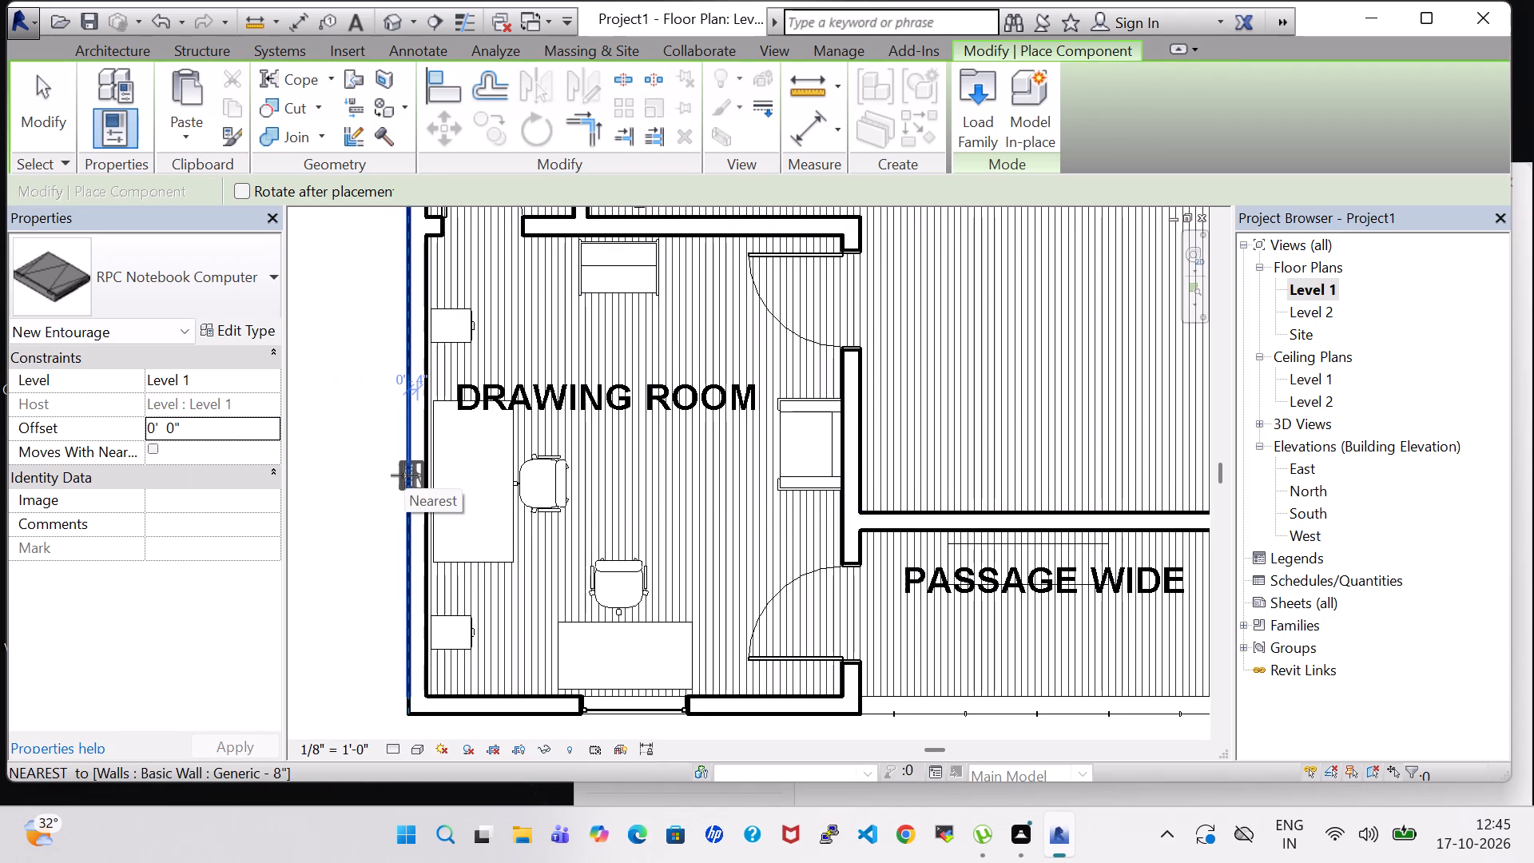
key(3)
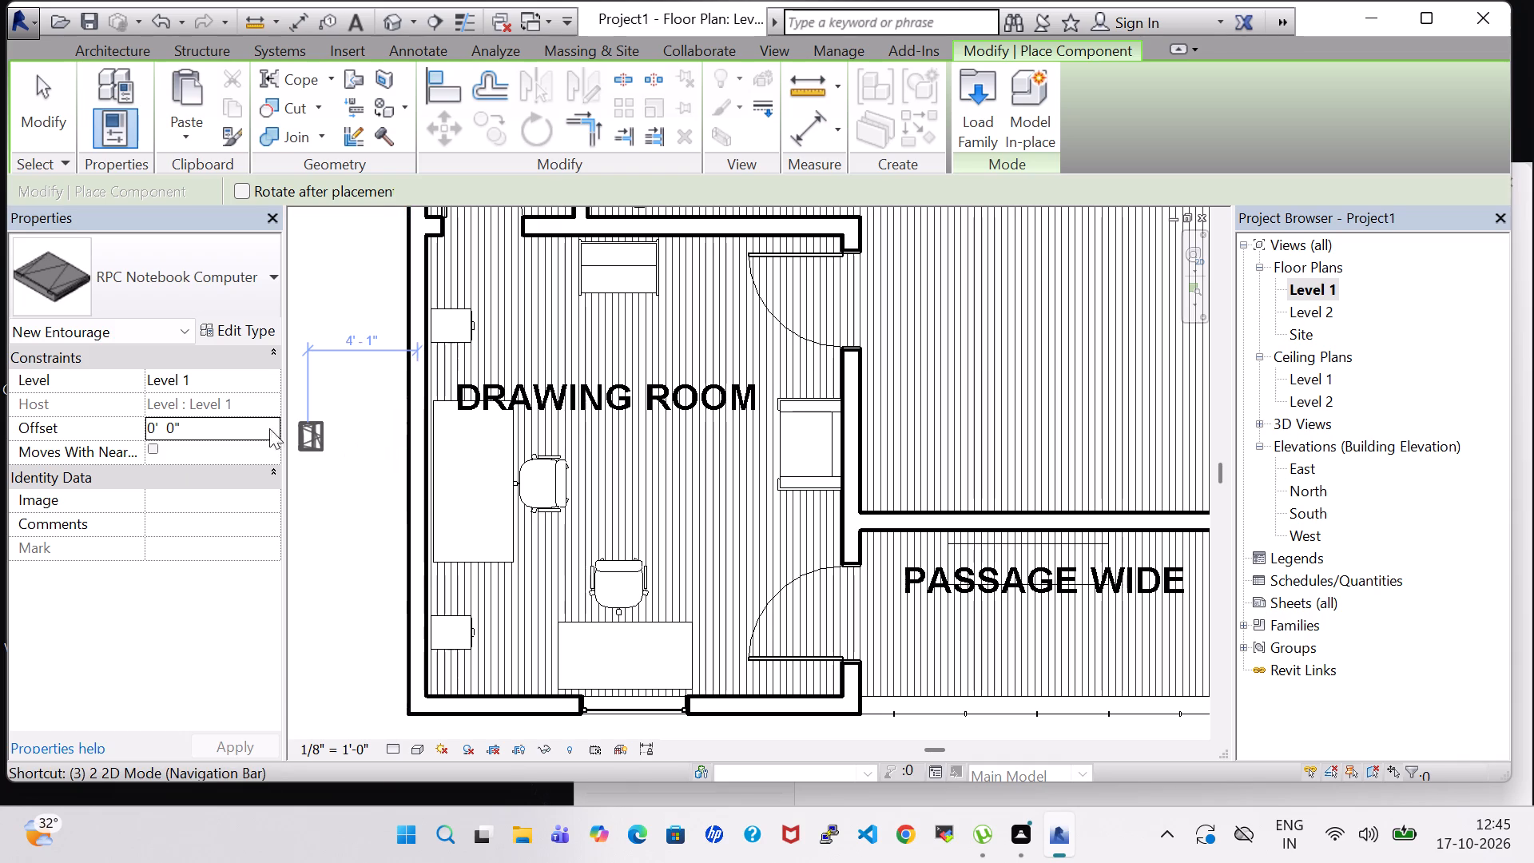
click(153, 426)
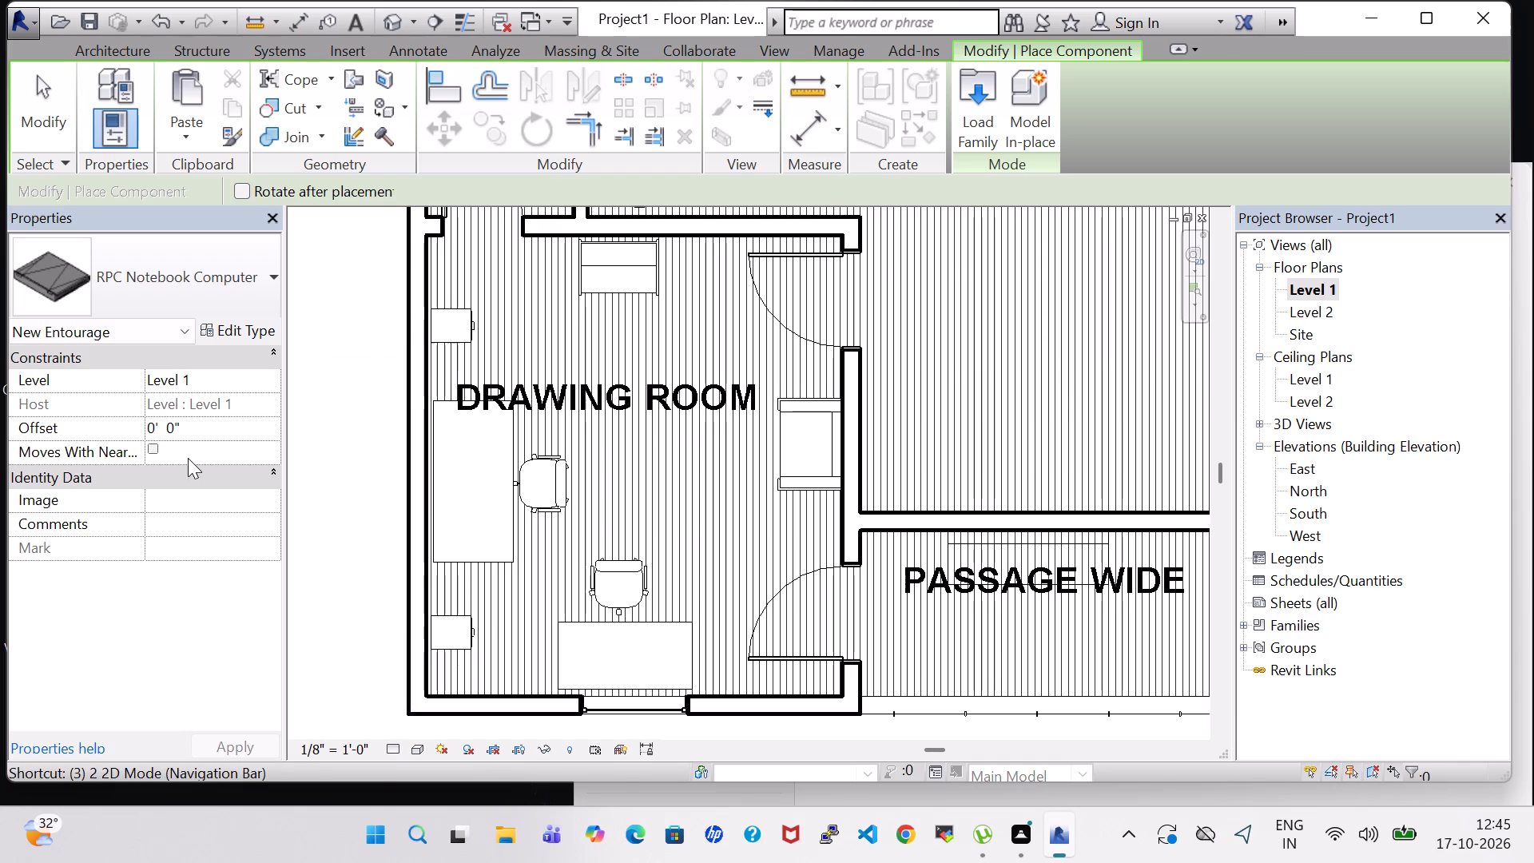
key(Right)
key(BackSpace)
key(3)
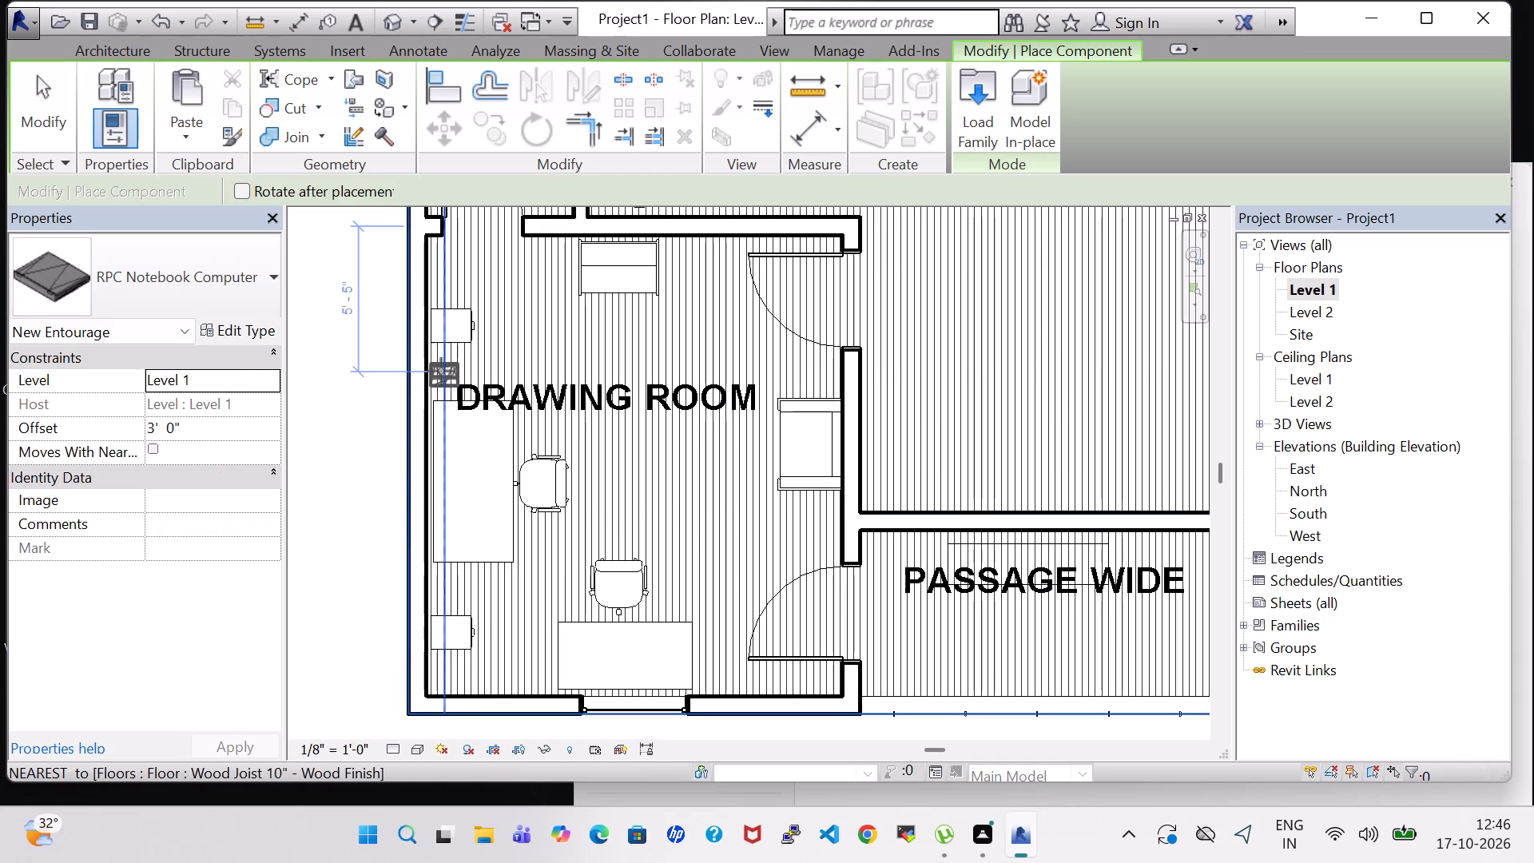
key(space)
click(470, 487)
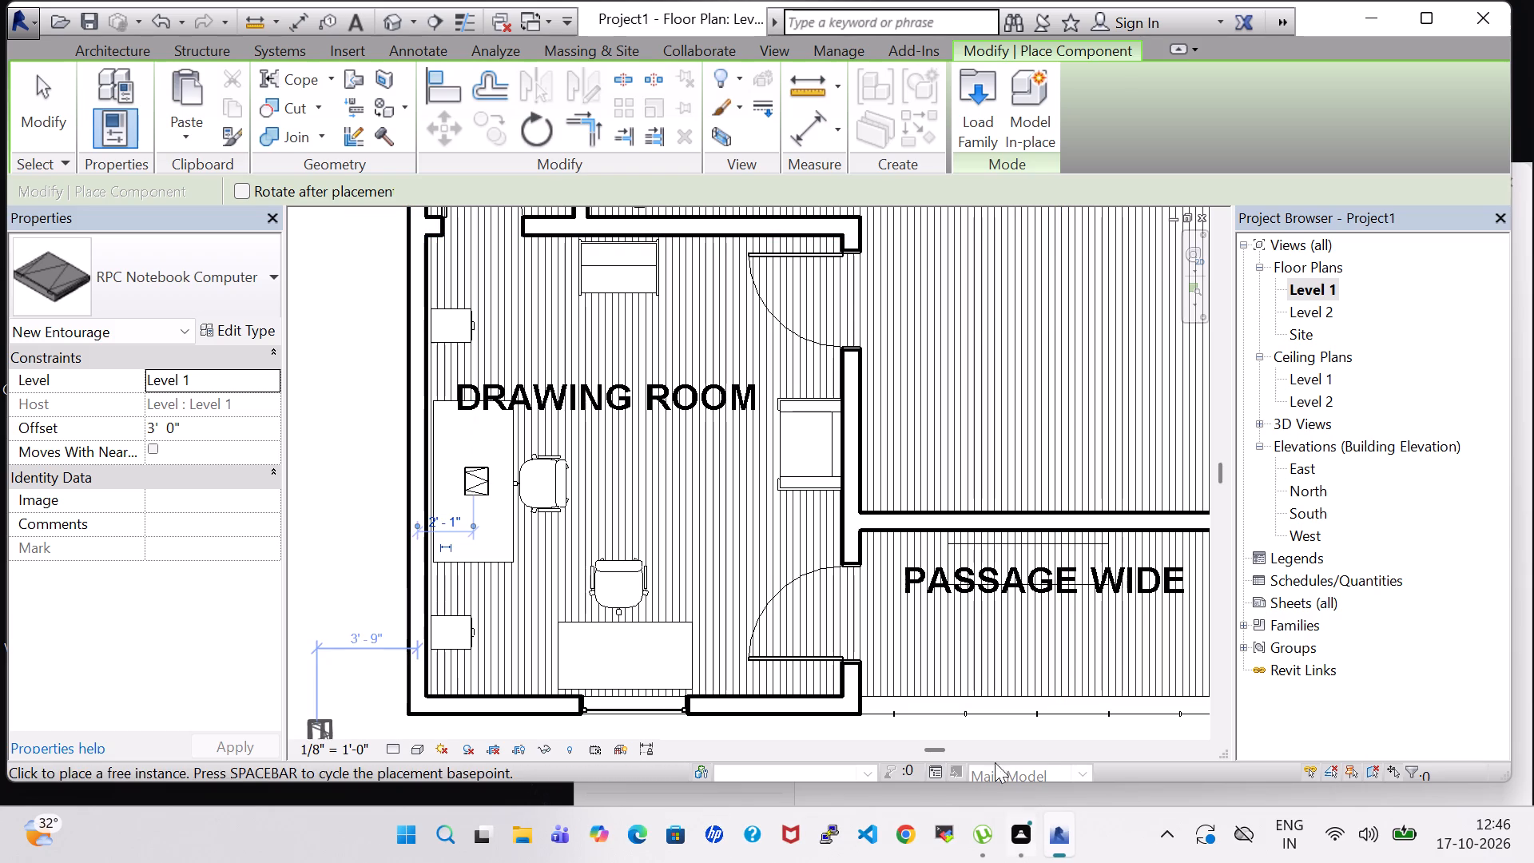
Place a second RPC Notebook Computer on the desk by the drawing room window, about 1'-5" from the window wall.
key(space)
click(630, 666)
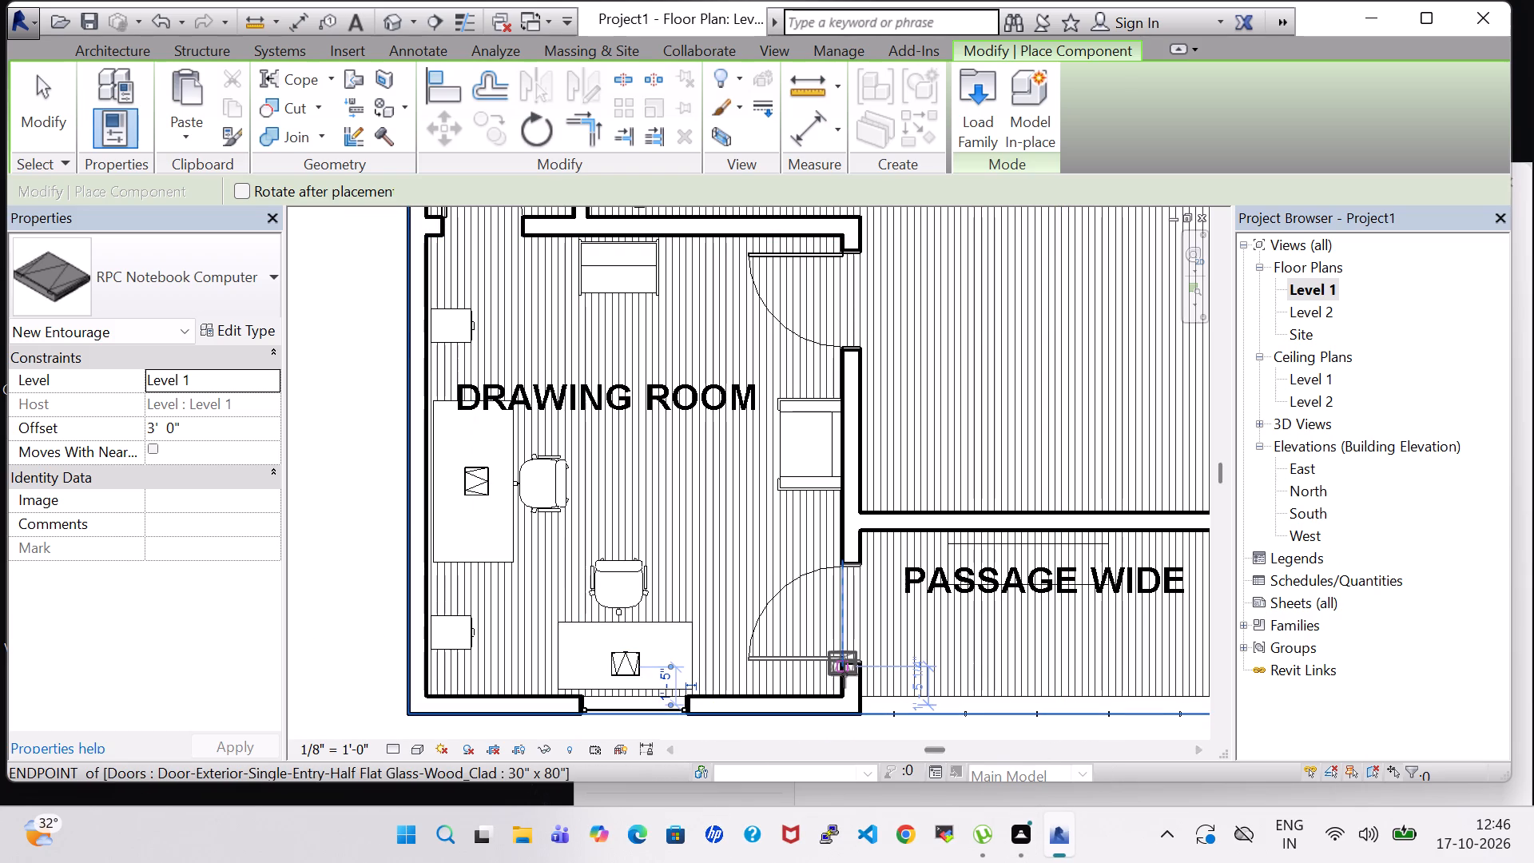
key(Escape)
key(Escape)
Check the height of both drawing room desks in their type properties.
click(575, 633)
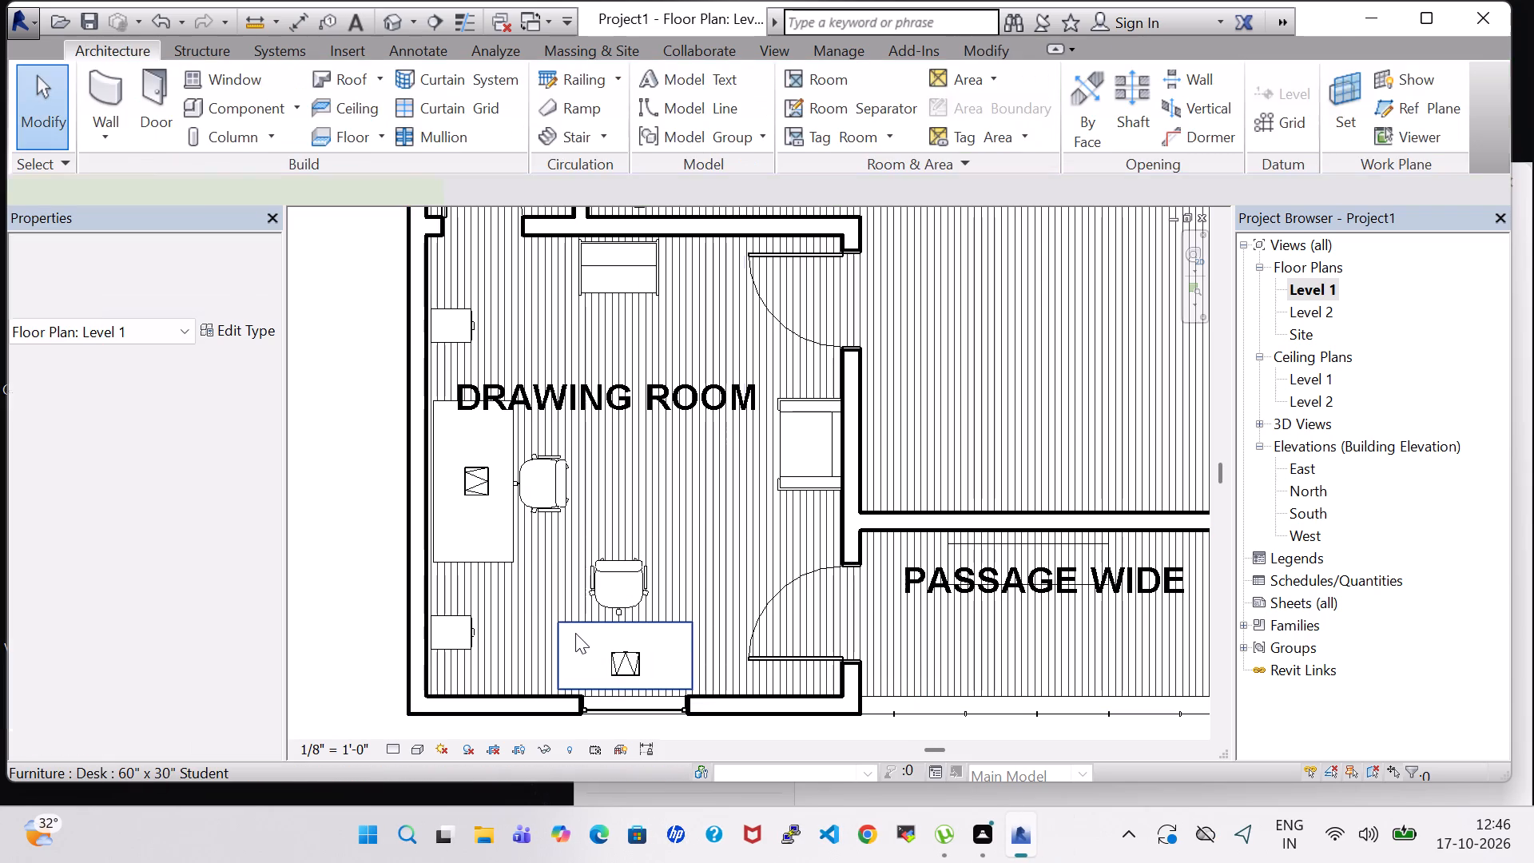
click(235, 331)
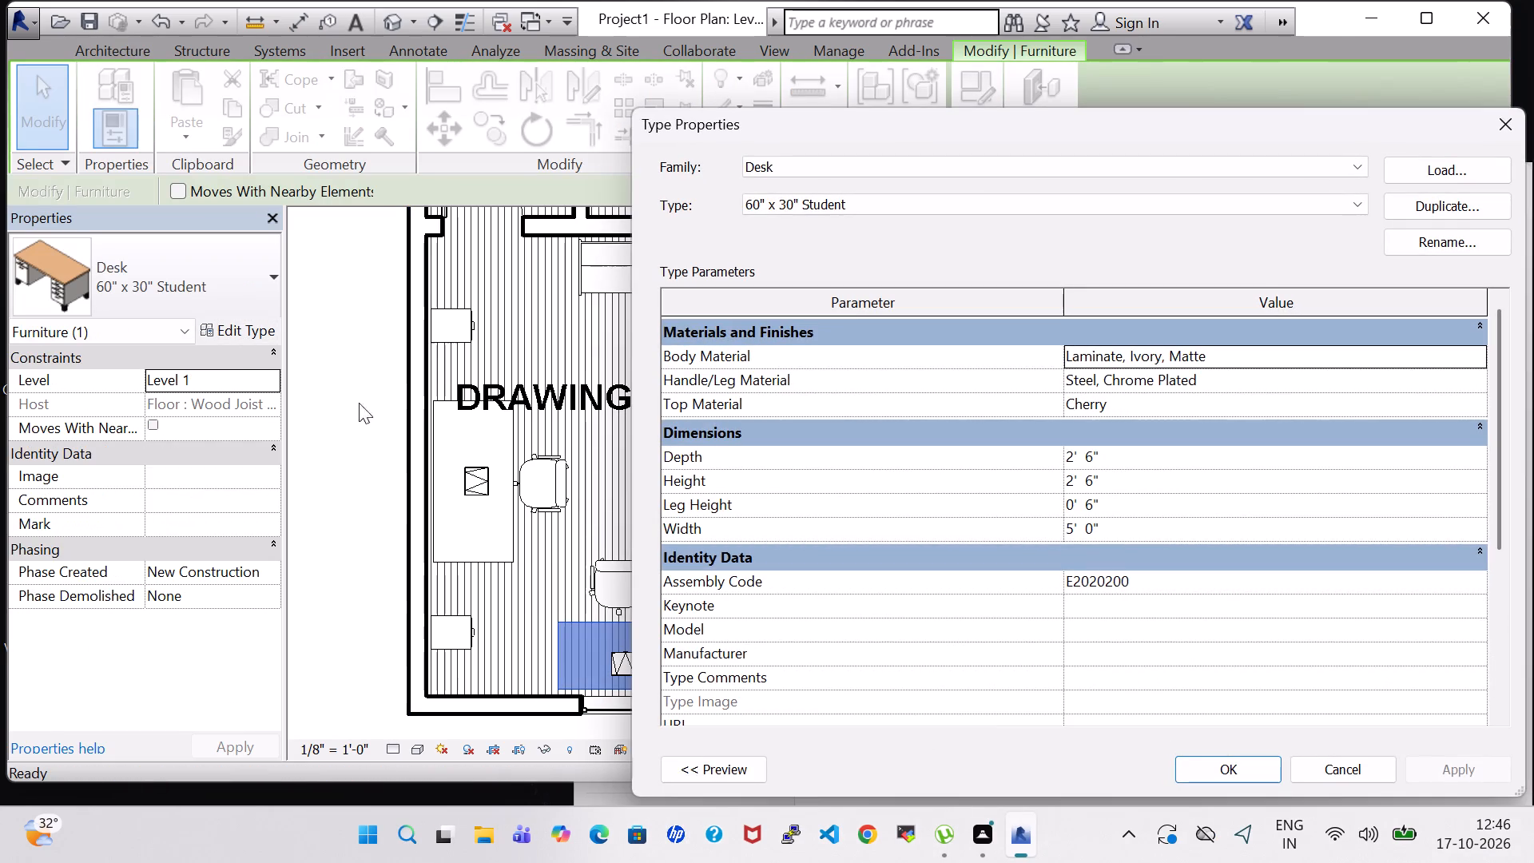
click(1508, 129)
click(501, 535)
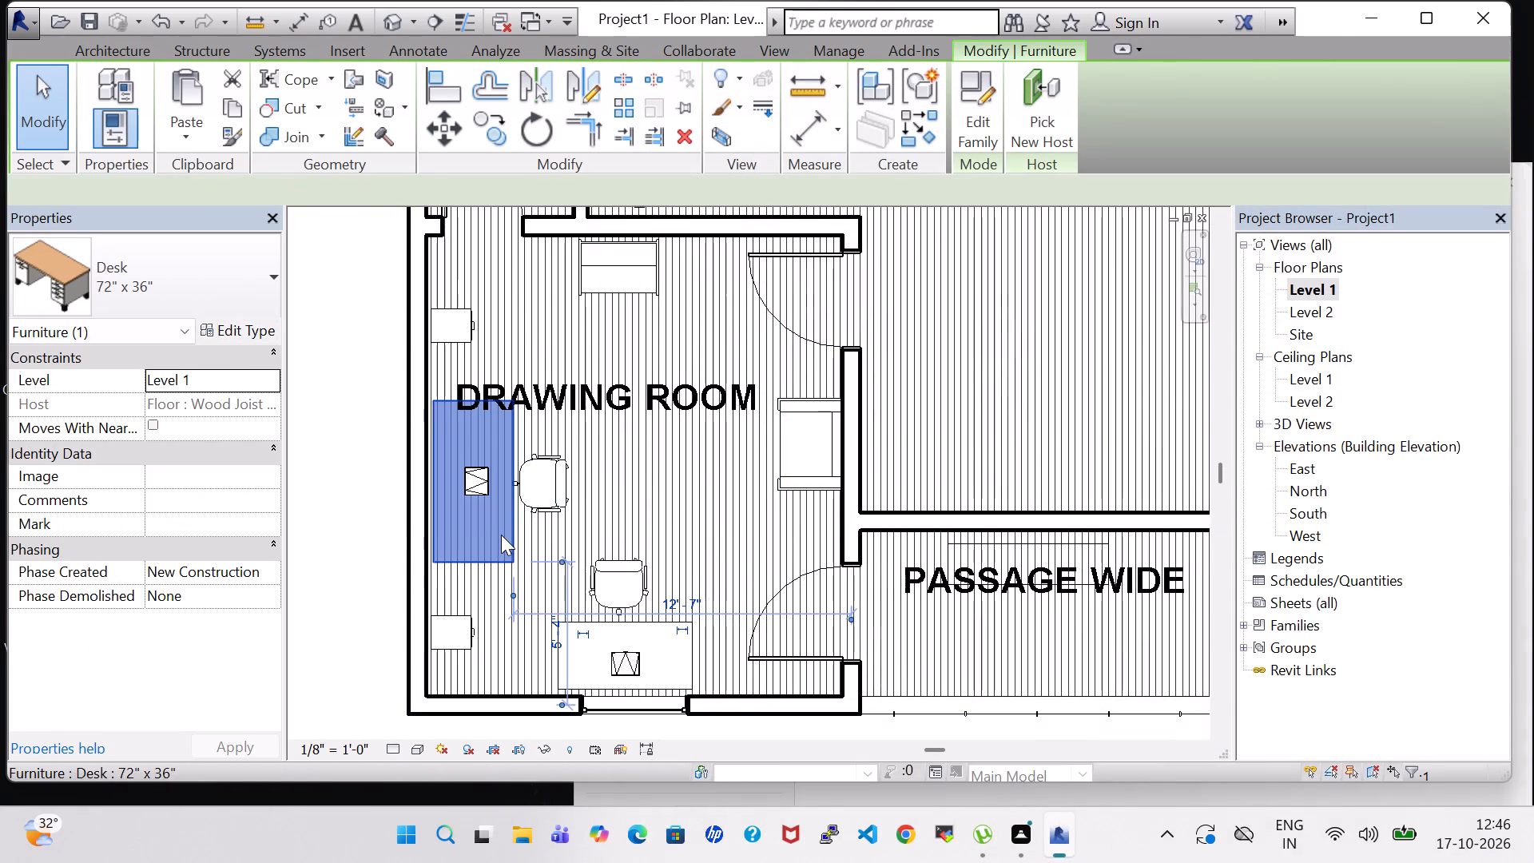
click(220, 335)
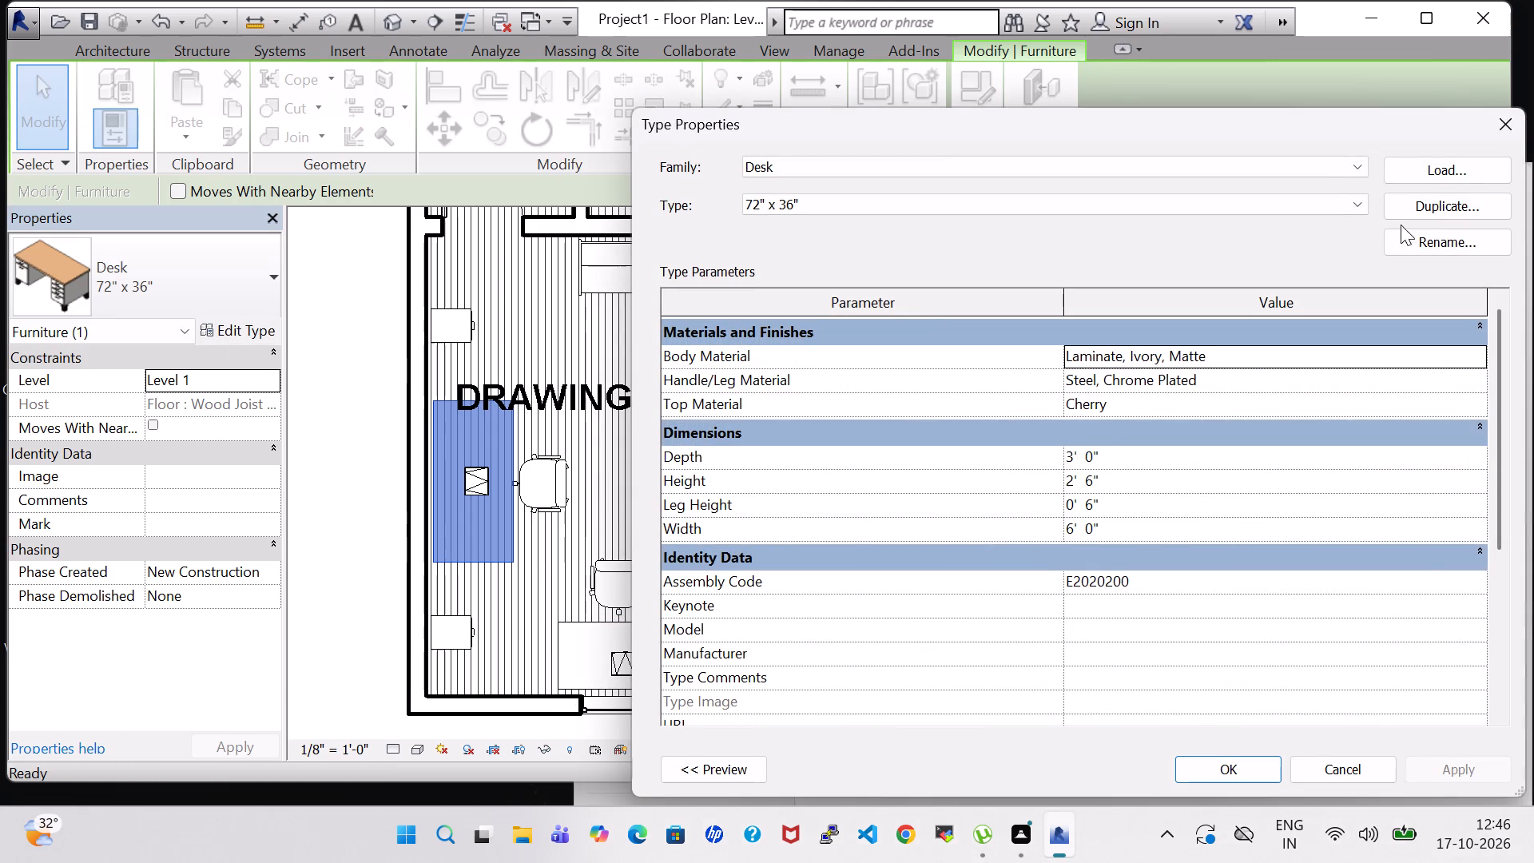
click(1502, 121)
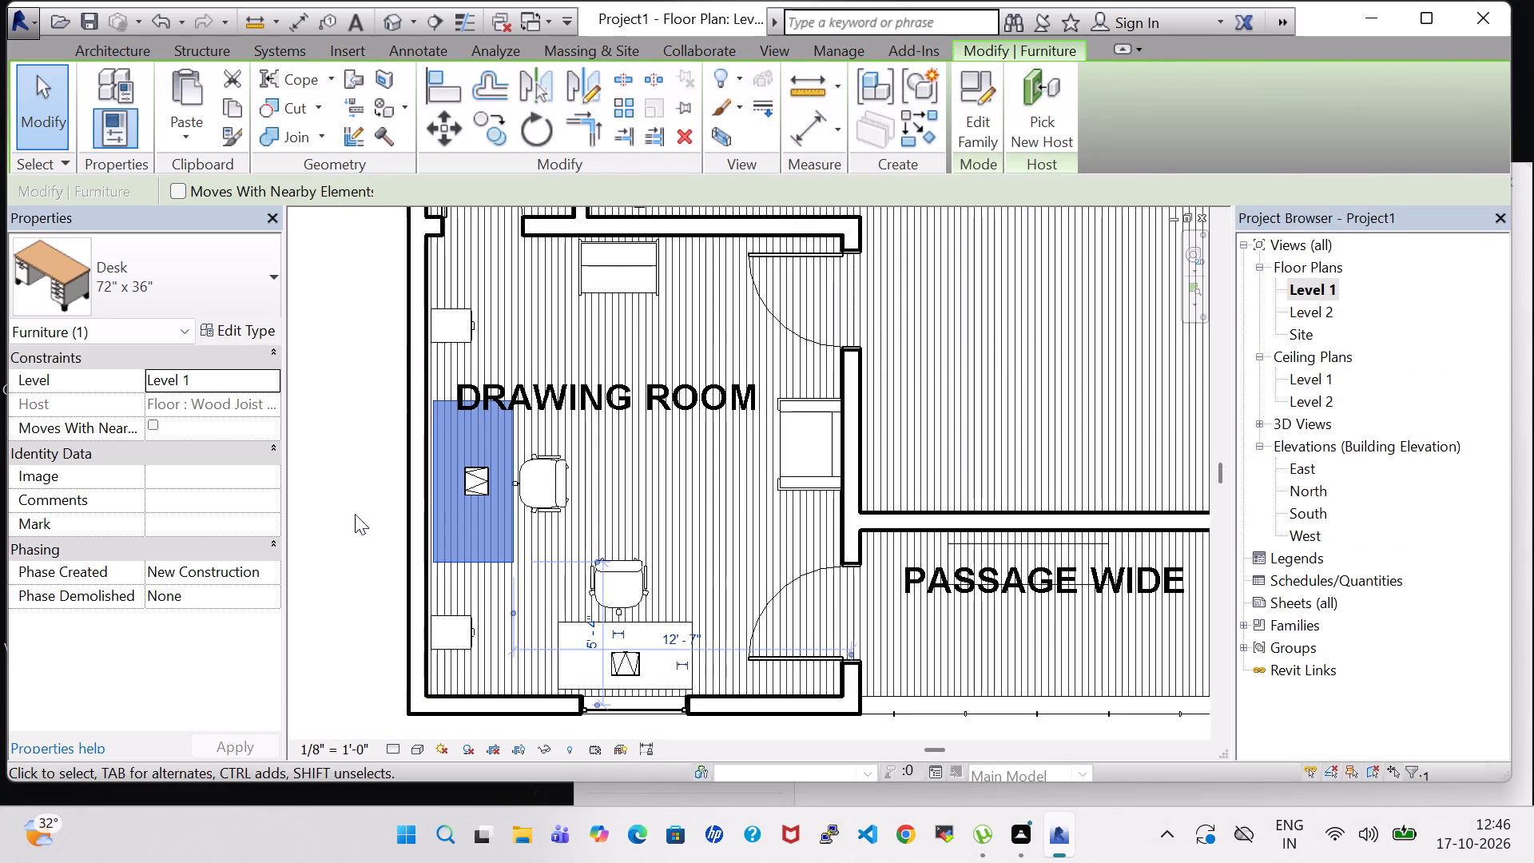
click(304, 509)
Set the offset of the notebook computer on the 72" x 36" desk to 2' 6".
click(460, 489)
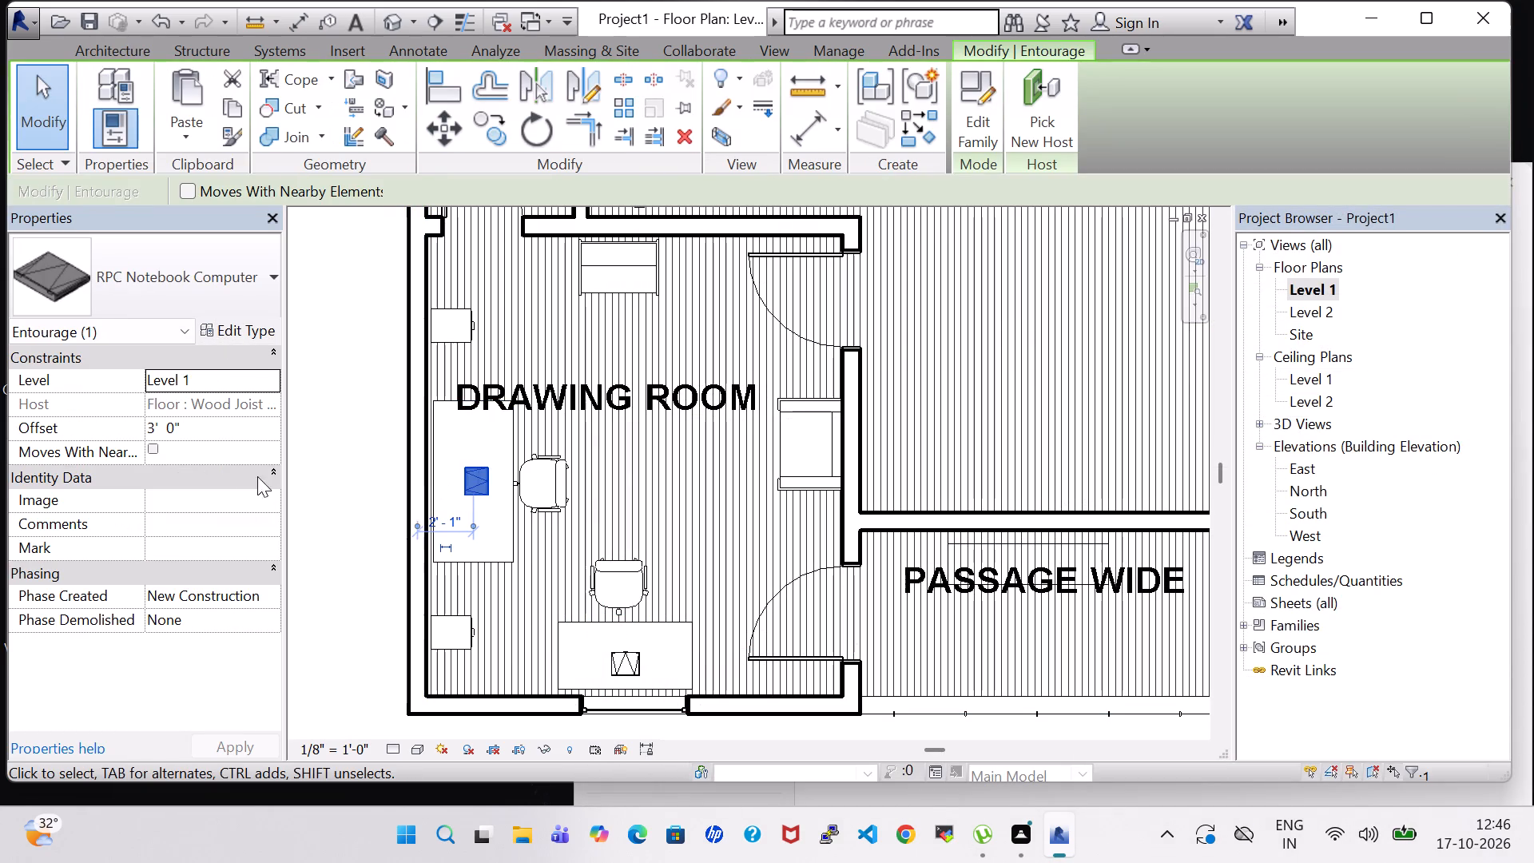
click(157, 430)
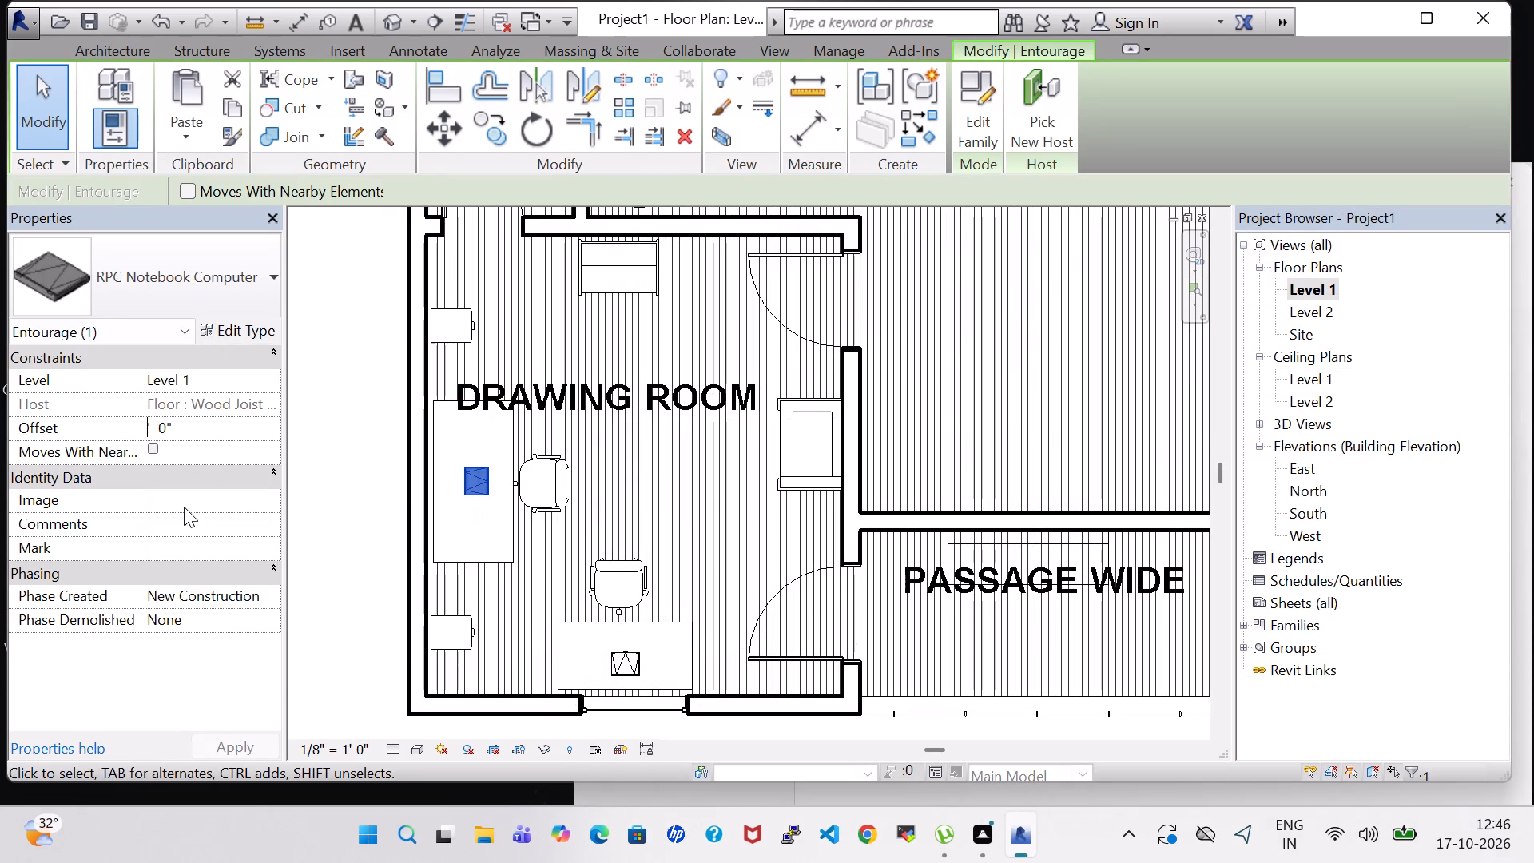
key(BackSpace)
key(2)
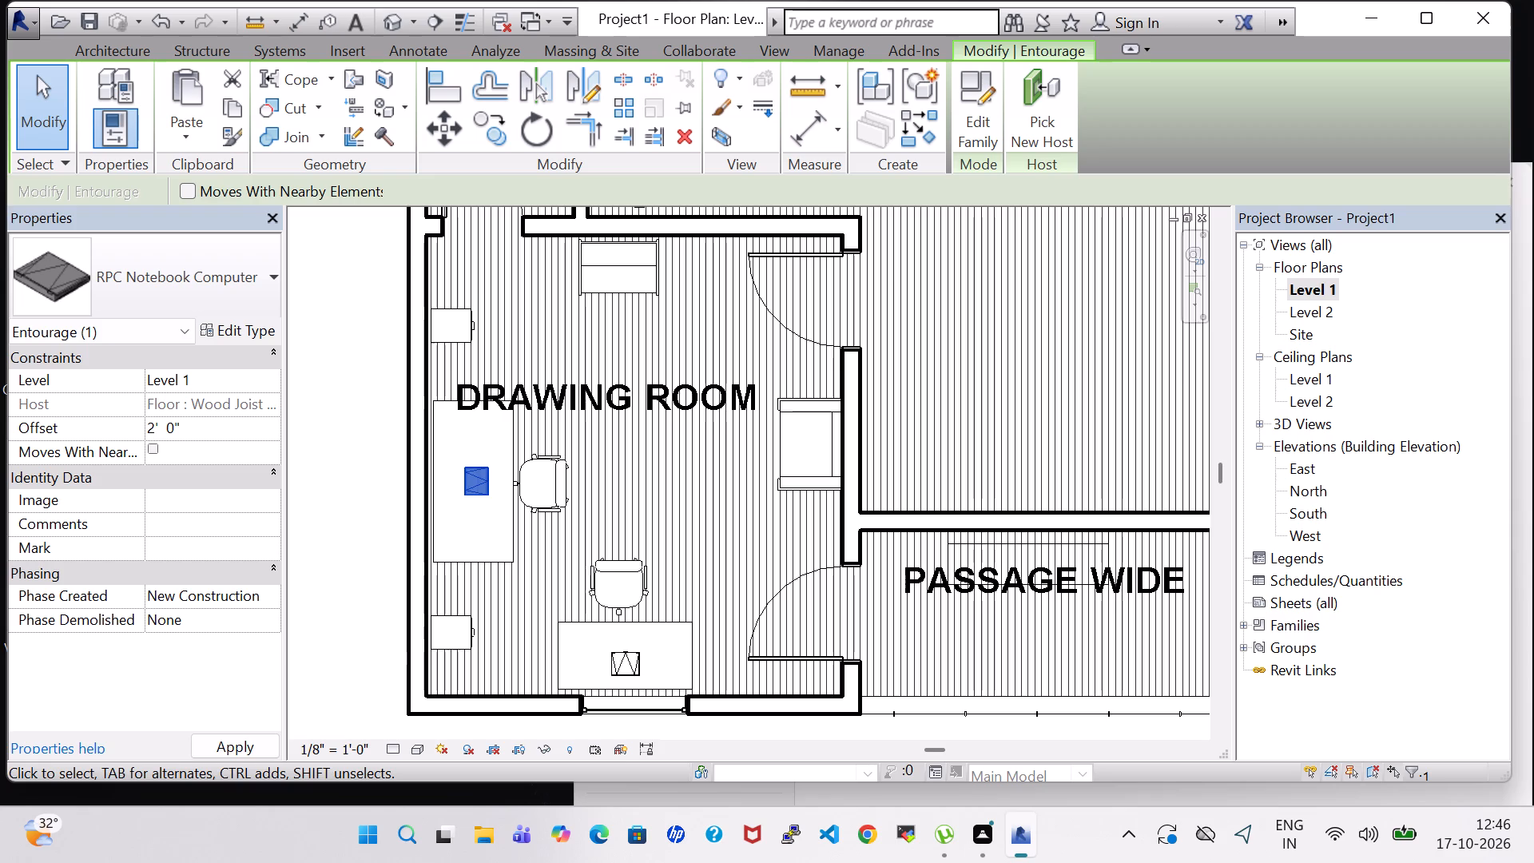
click(170, 428)
key(BackSpace)
key(6)
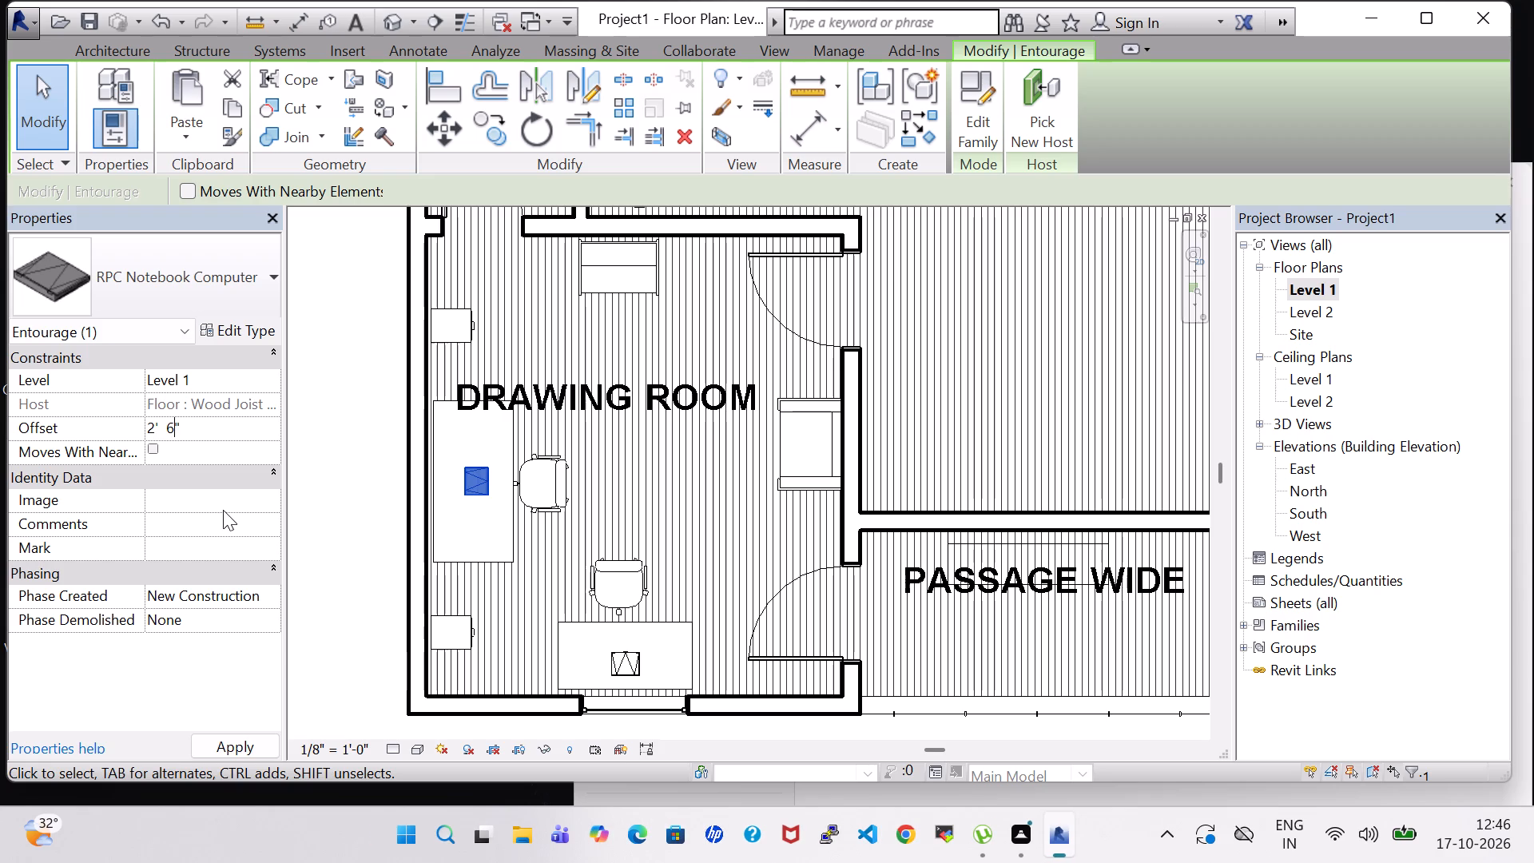
key(Return)
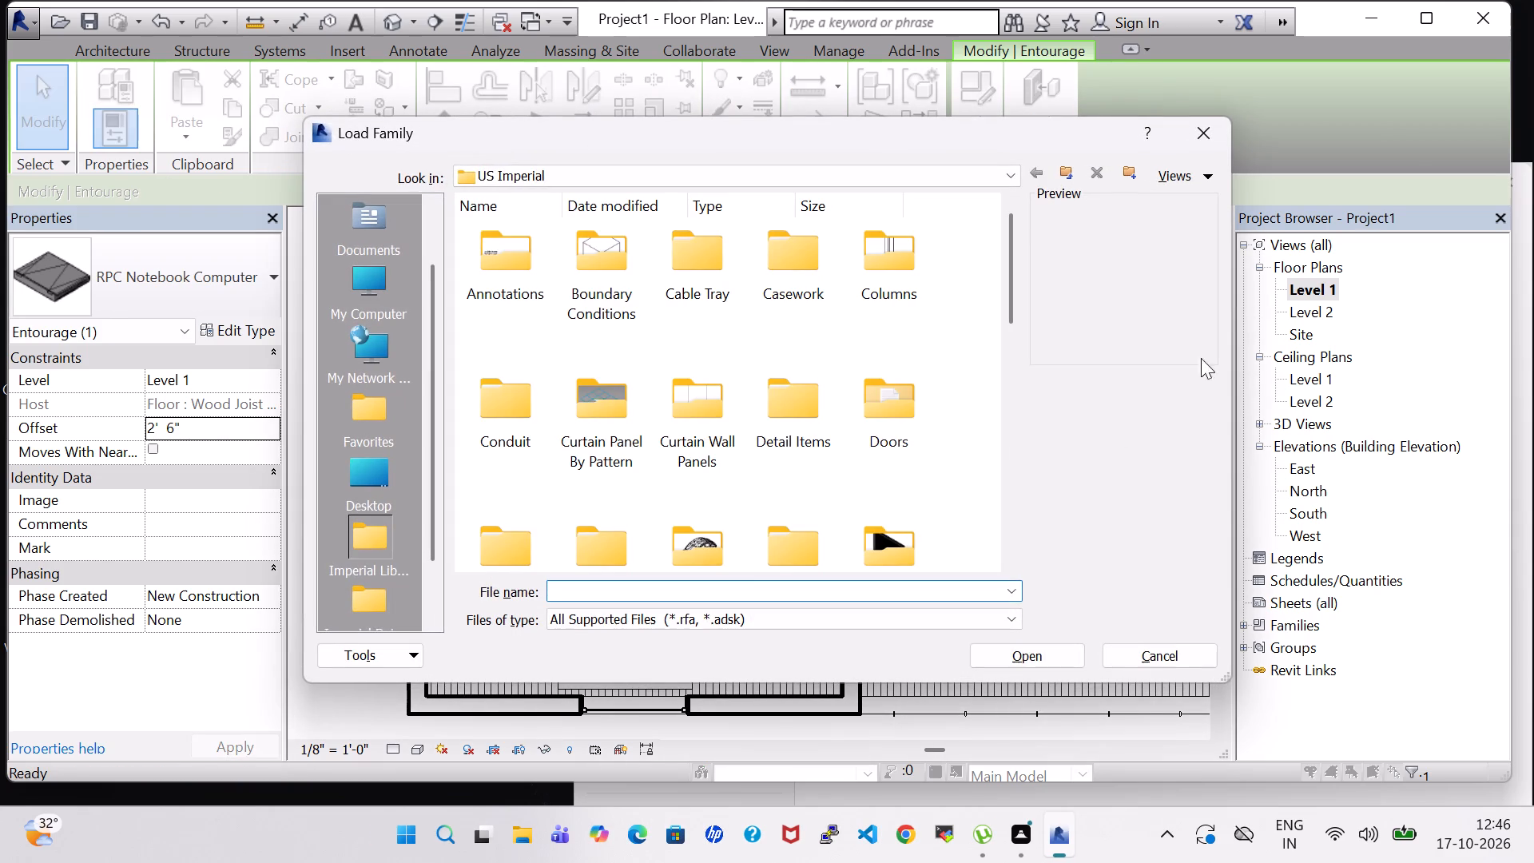
click(1217, 143)
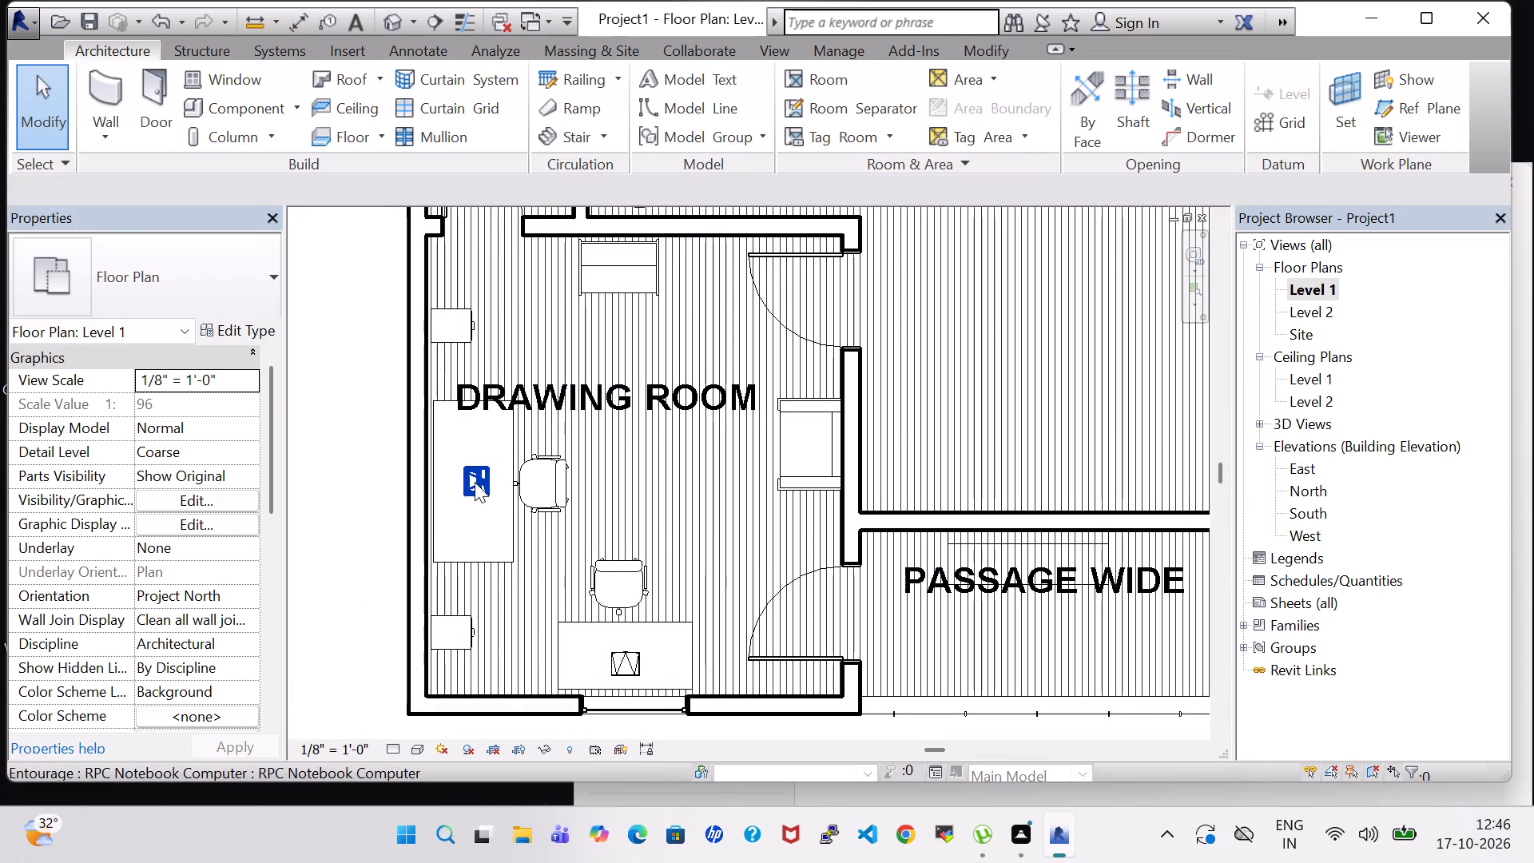
click(475, 482)
Set the offset of the notebook computer on the desk by the drawing room window to 2' 6".
click(616, 662)
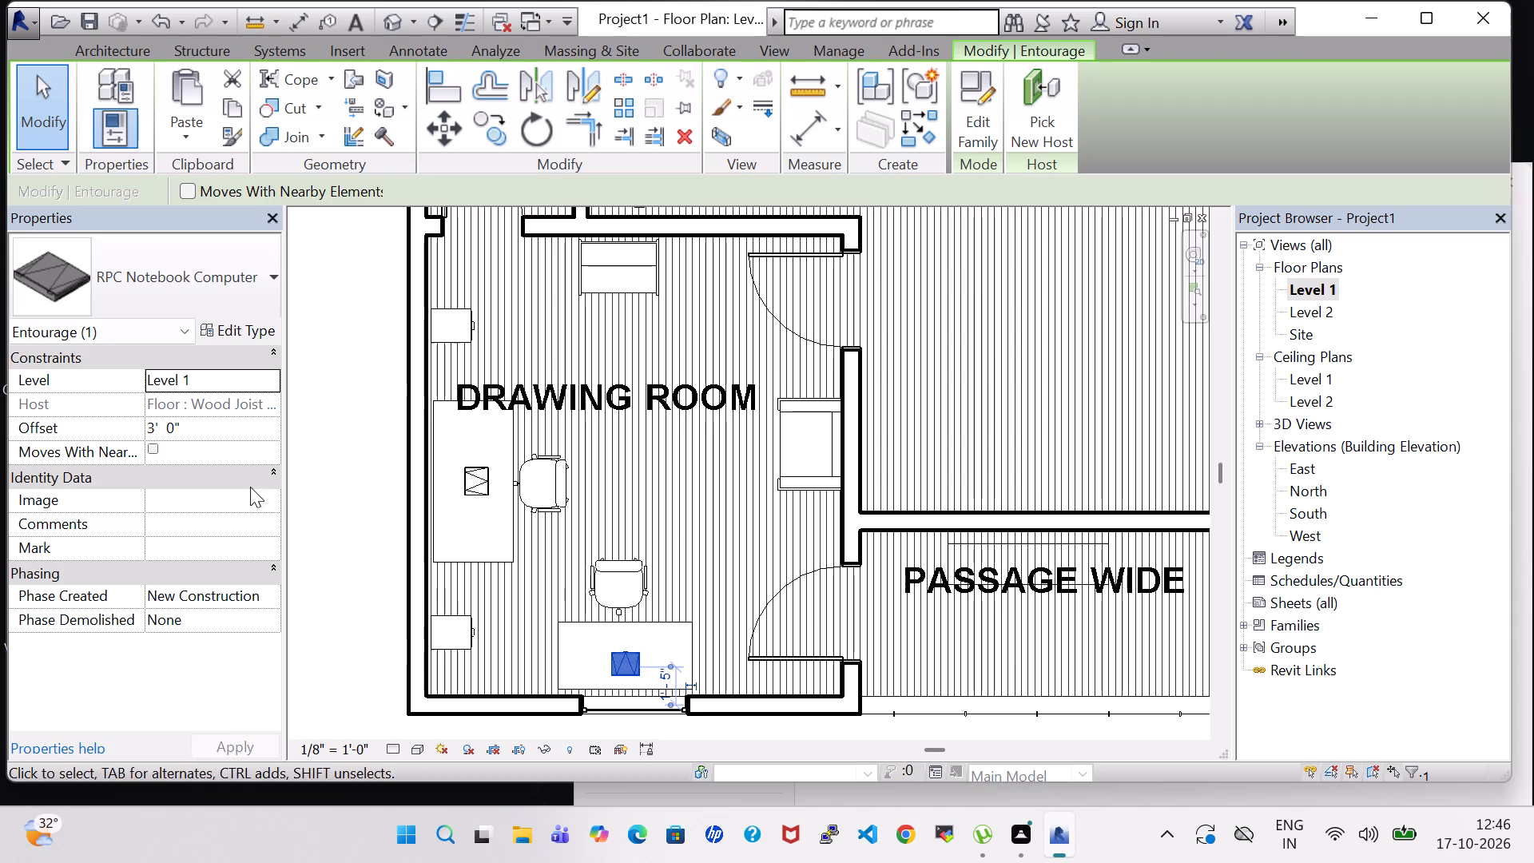
click(155, 428)
key(BackSpace)
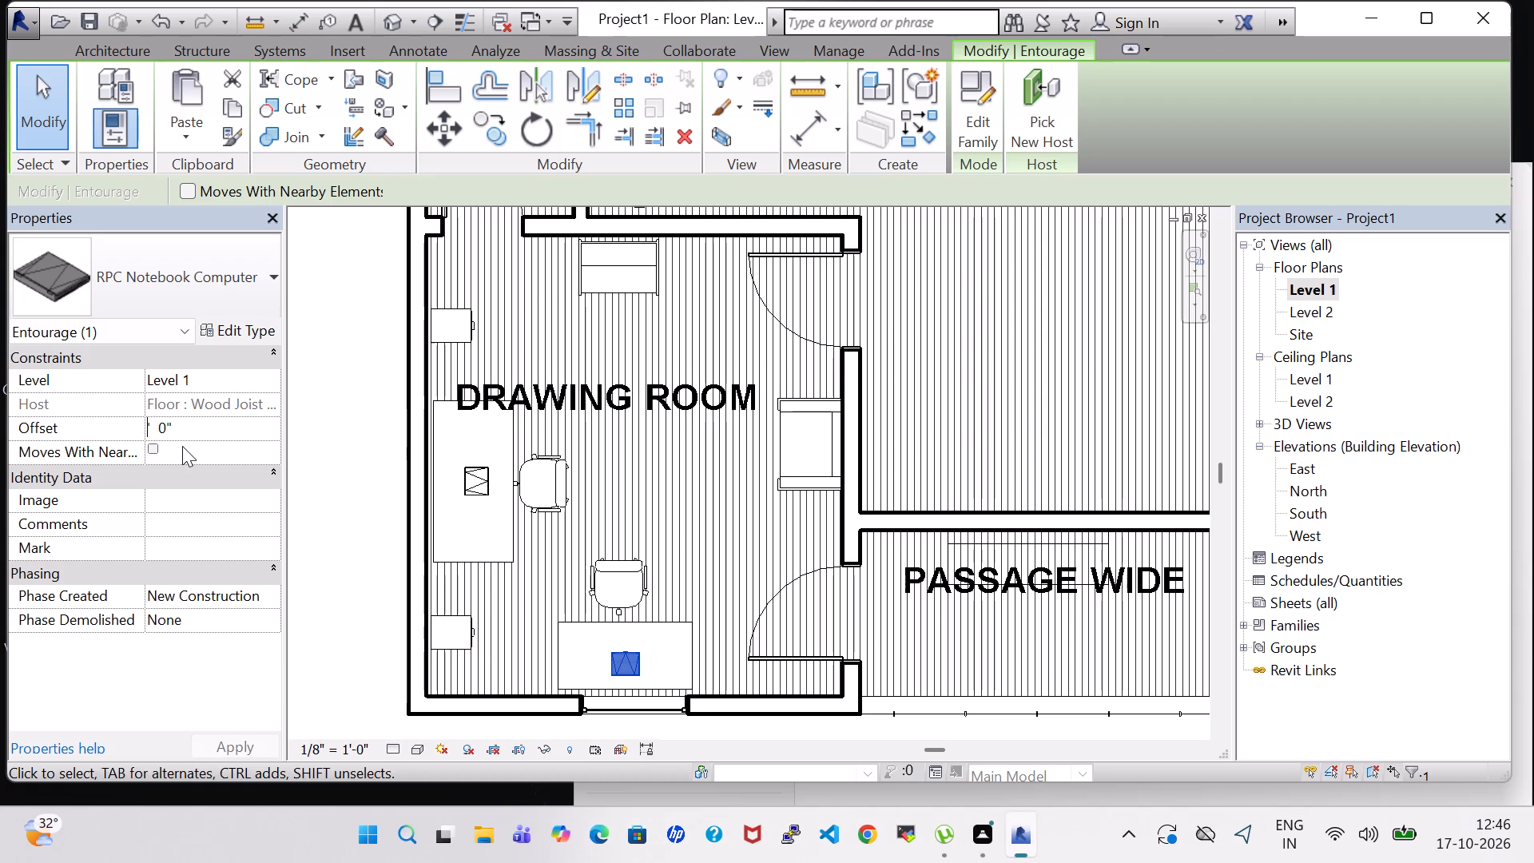
key(2)
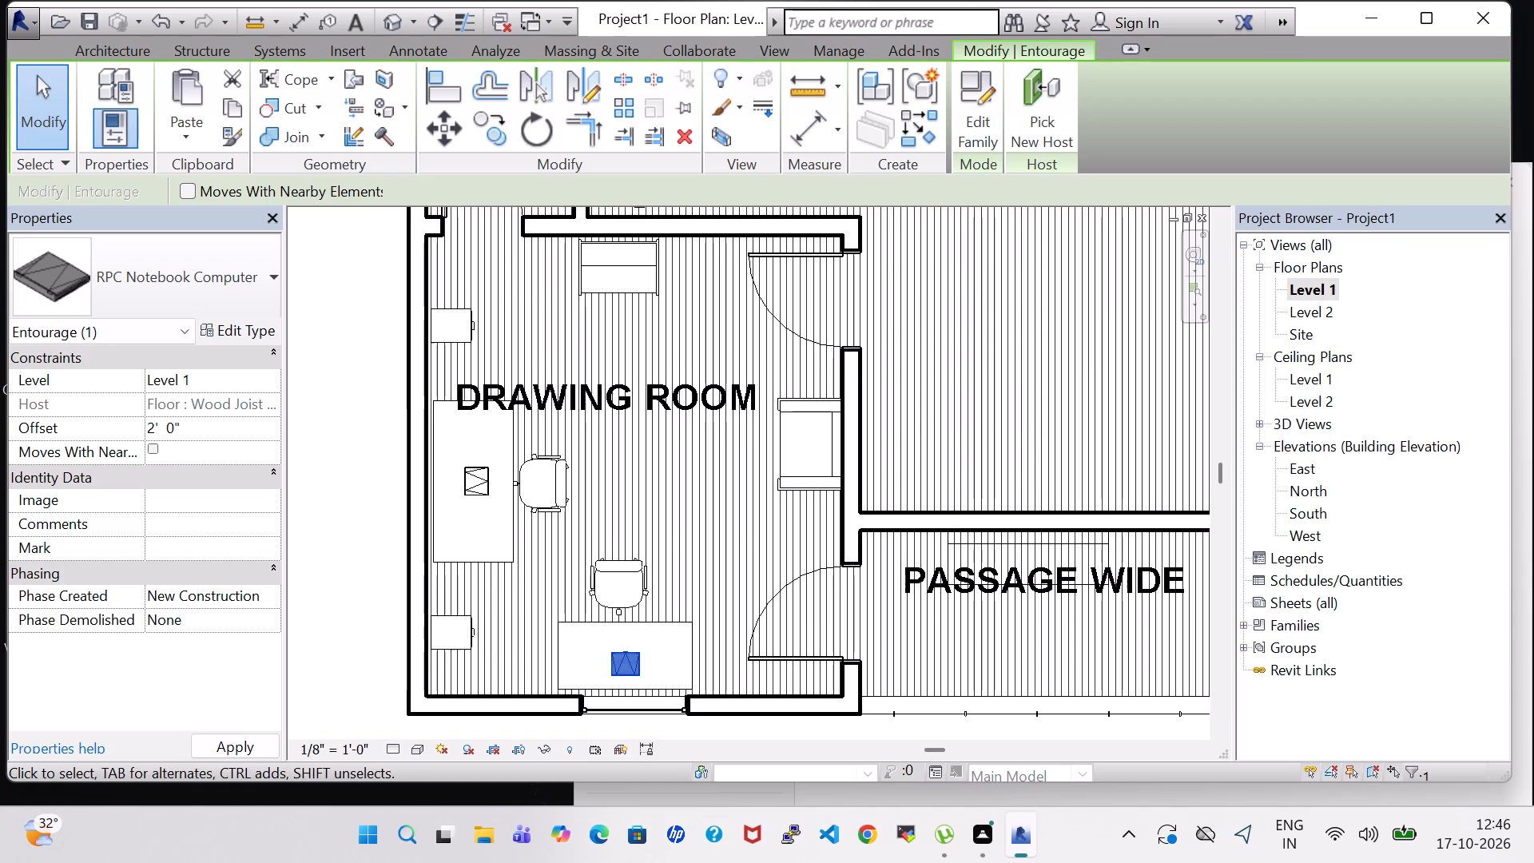
click(173, 427)
key(BackSpace)
key(6)
click(337, 616)
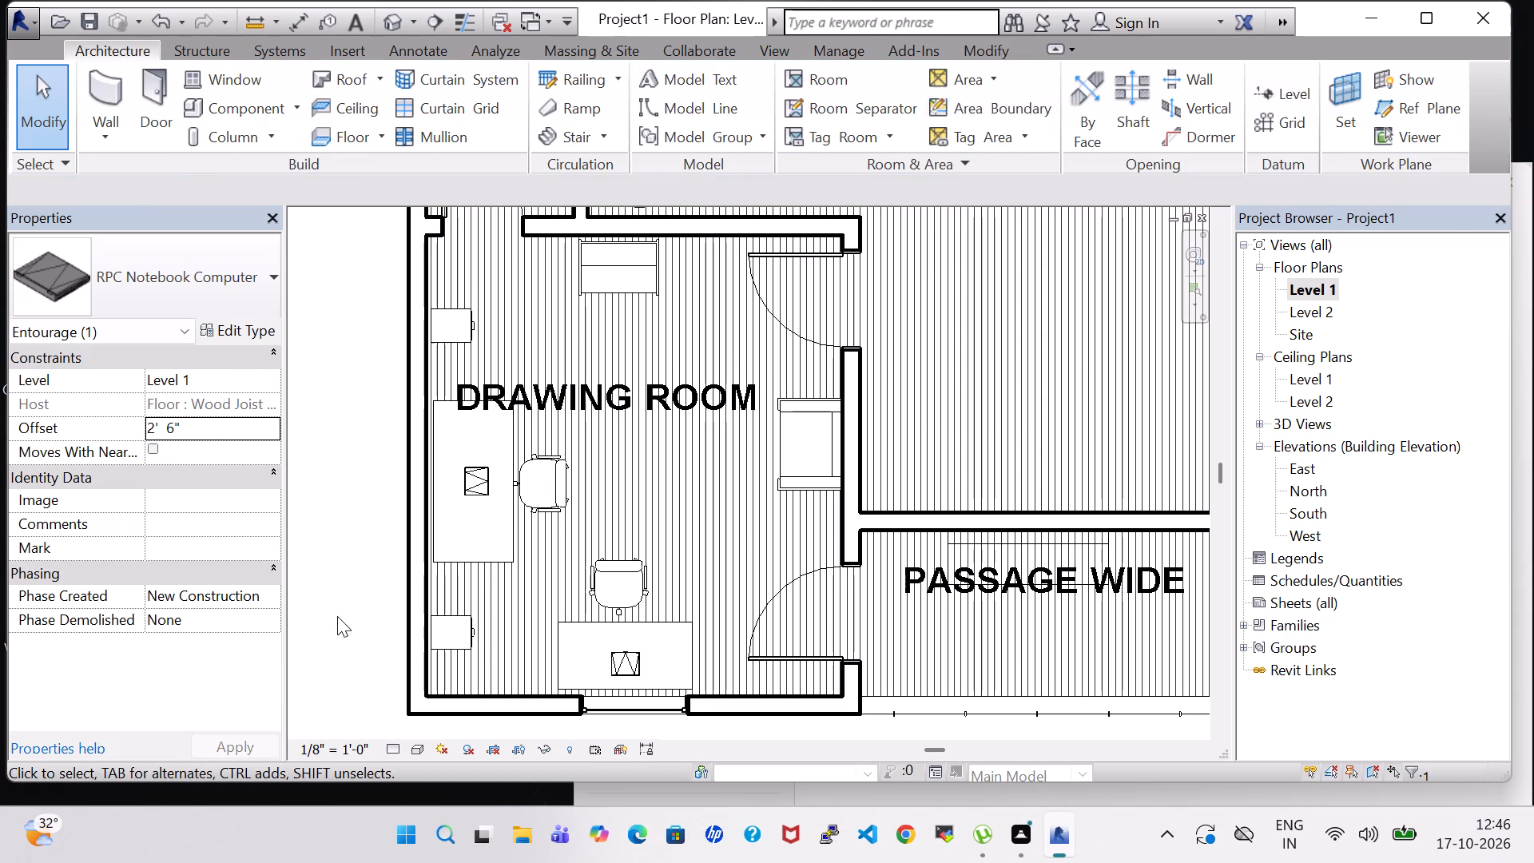
Examine the notebook computers on the drawing room desks and the surrounding rooms in the 3D view.
click(380, 23)
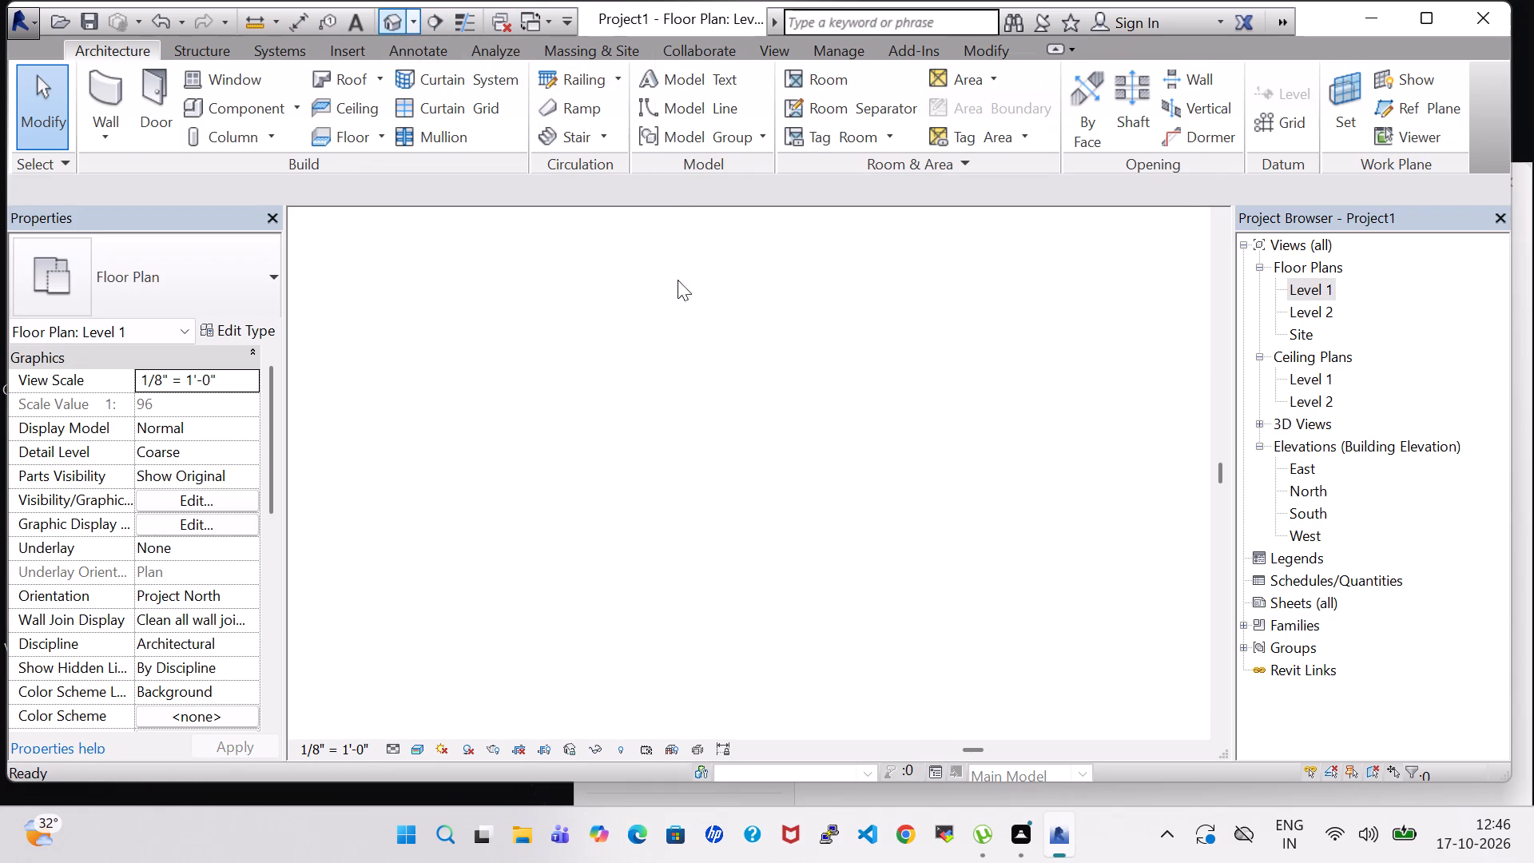
middle_drag(693, 280, 693, 293)
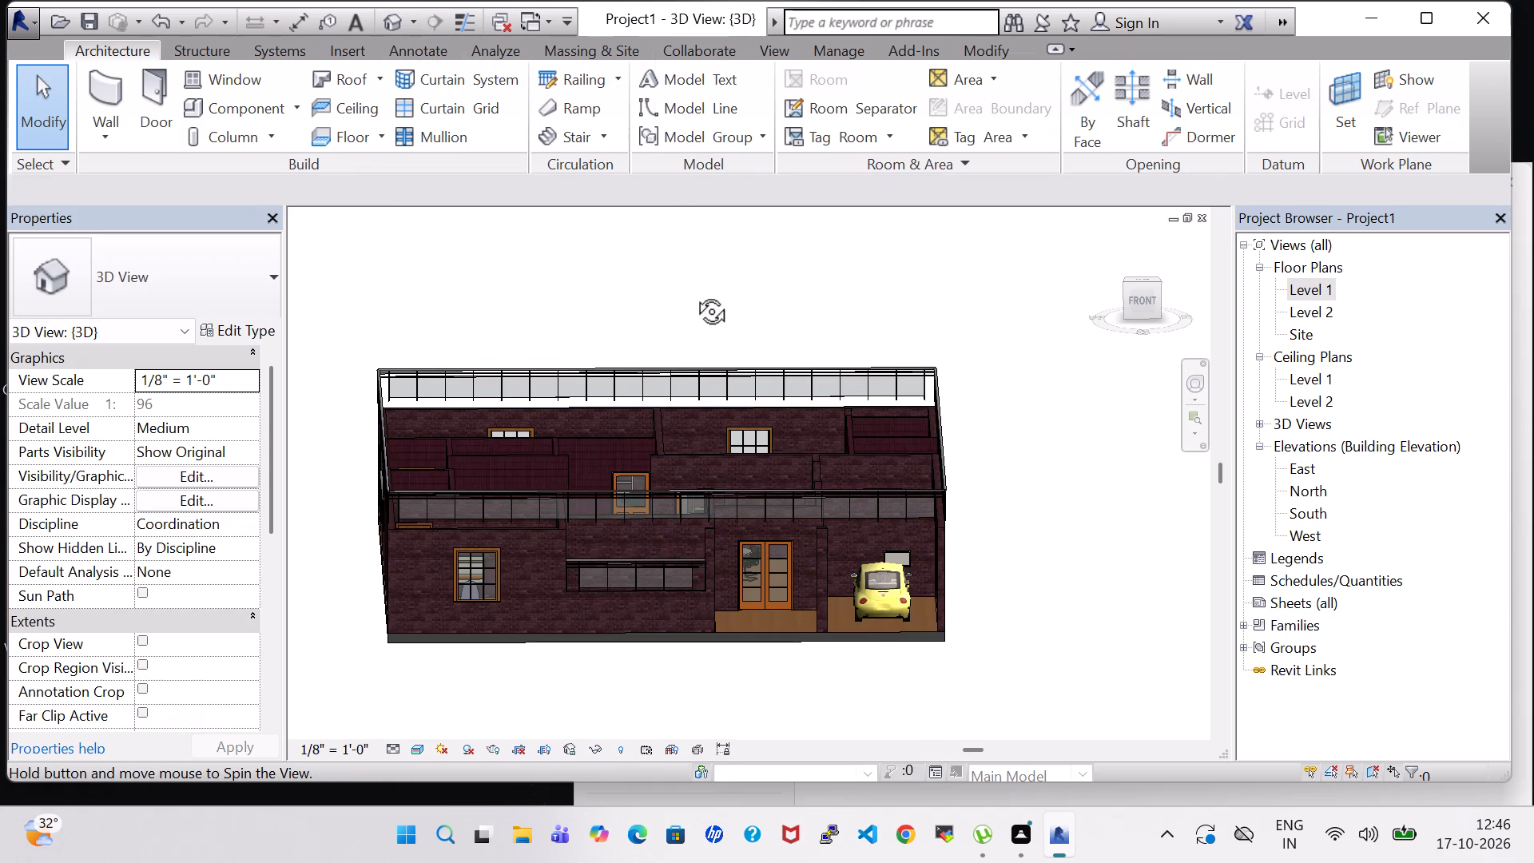
middle_drag(693, 293, 596, 514)
shift+middle_drag(578, 650, 455, 554)
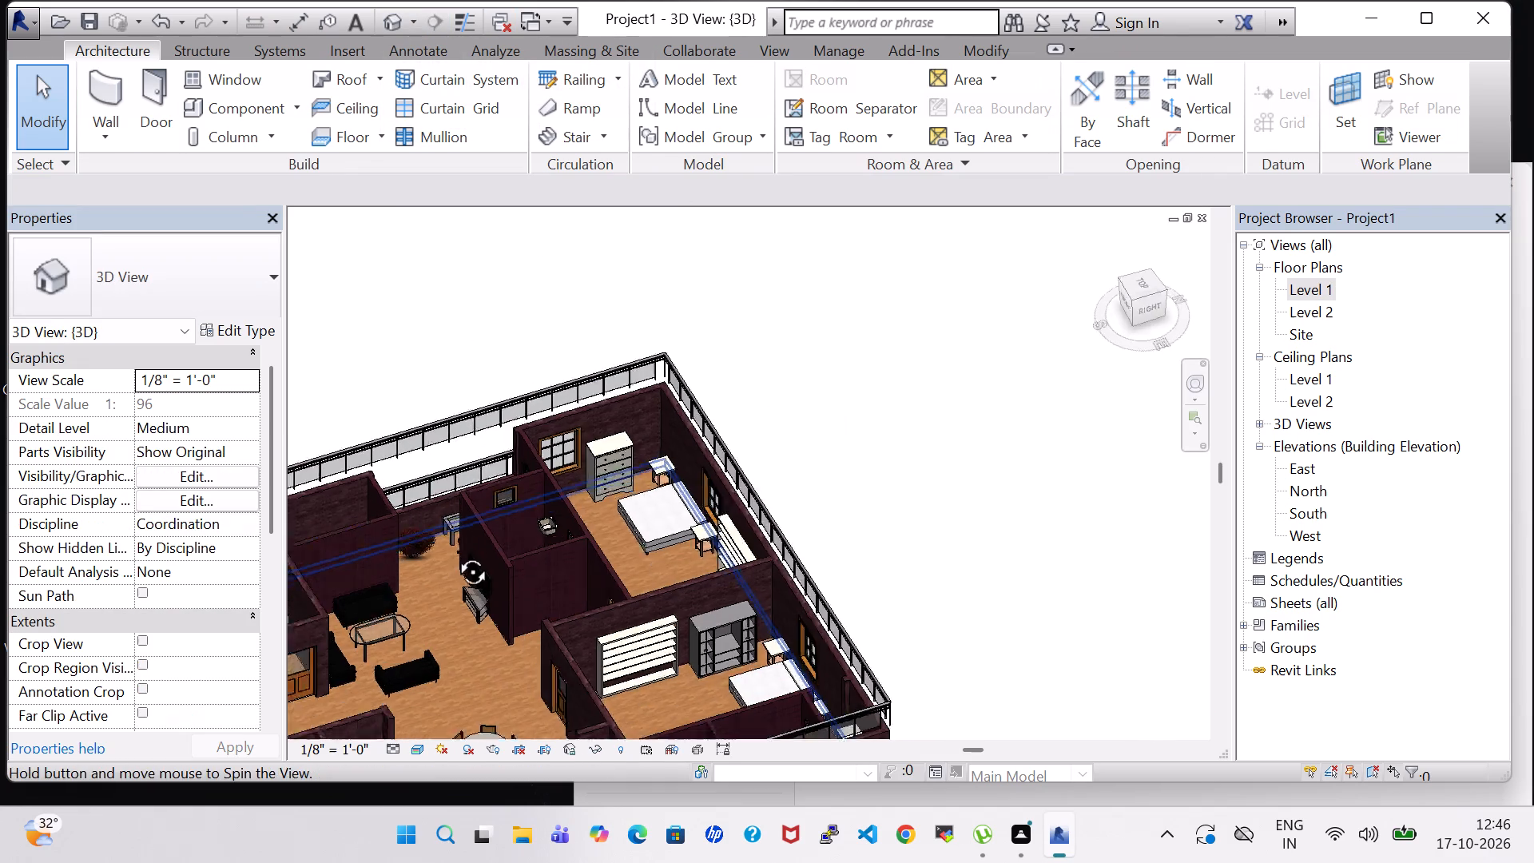
shift+middle_drag(455, 554, 452, 552)
middle_drag(412, 375, 702, 364)
middle_drag(371, 396, 585, 384)
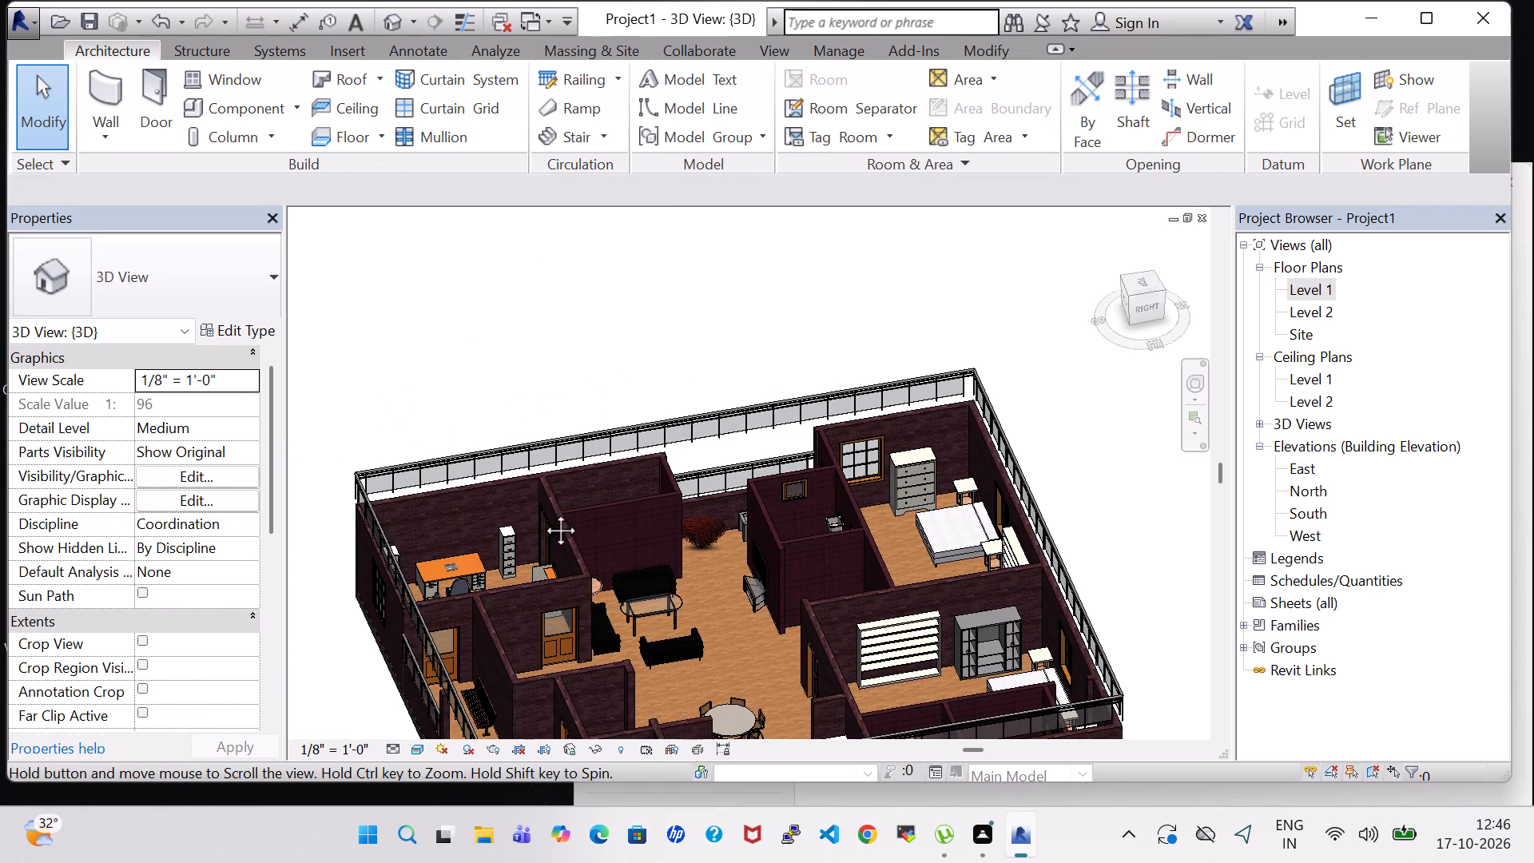
scroll(542, 512, up, 4)
scroll(812, 600, up, 7)
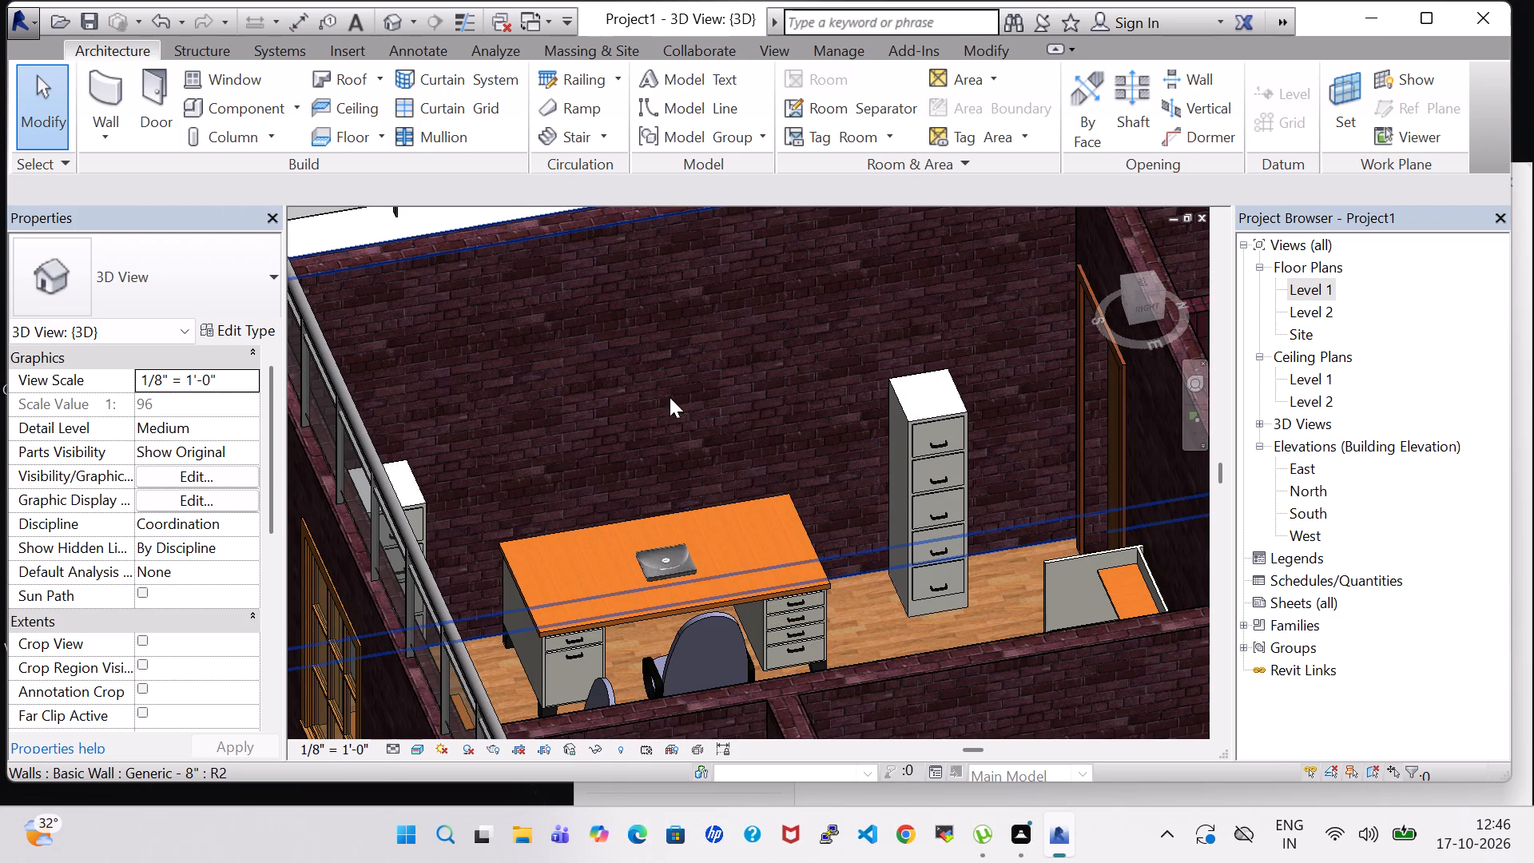
scroll(670, 399, down, 6)
scroll(804, 554, down, 2)
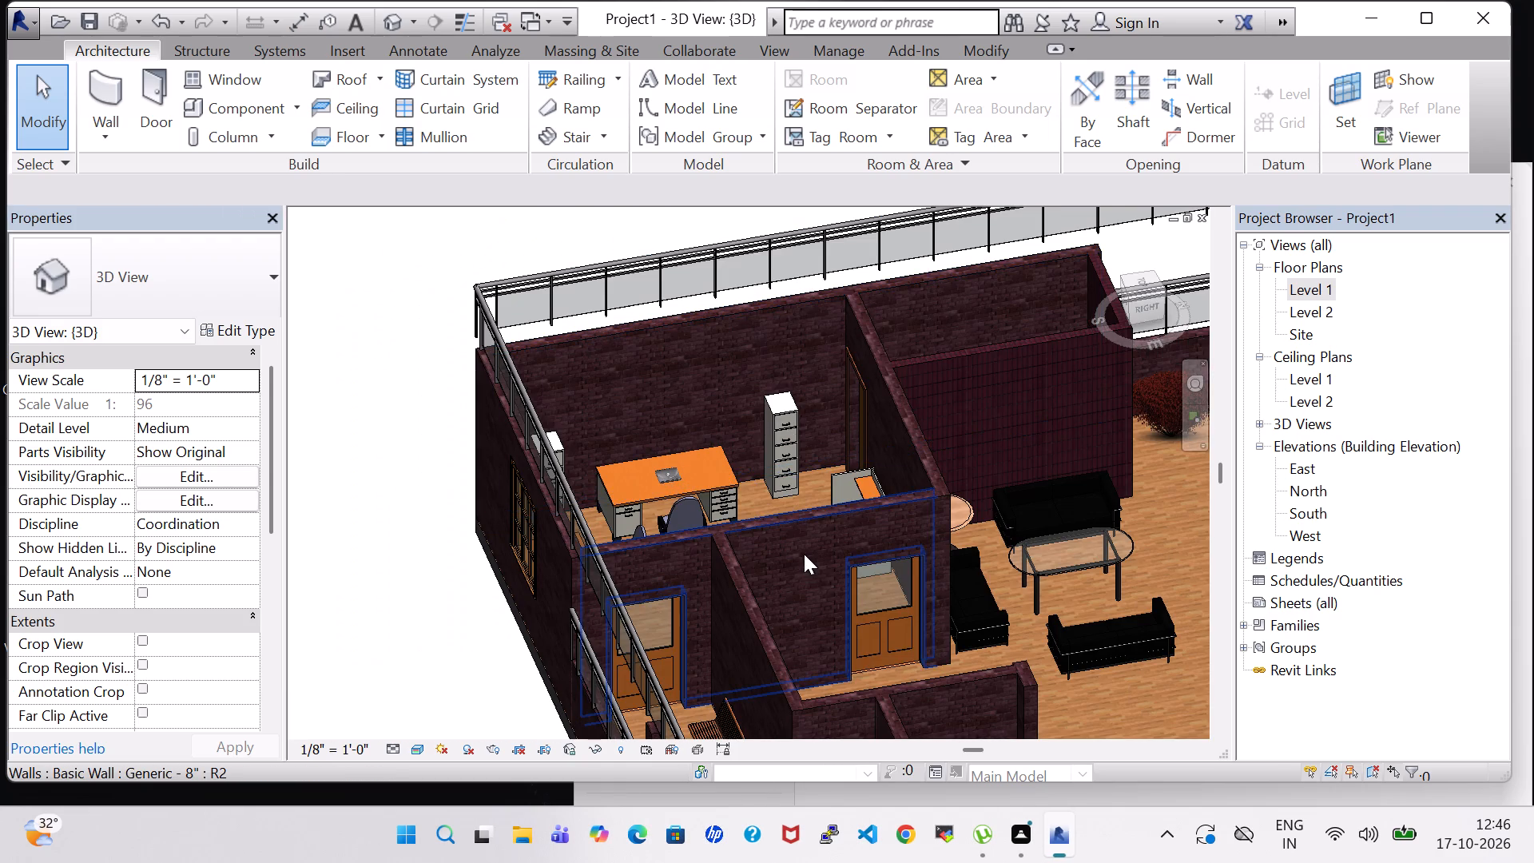
shift+middle_drag(500, 623, 662, 658)
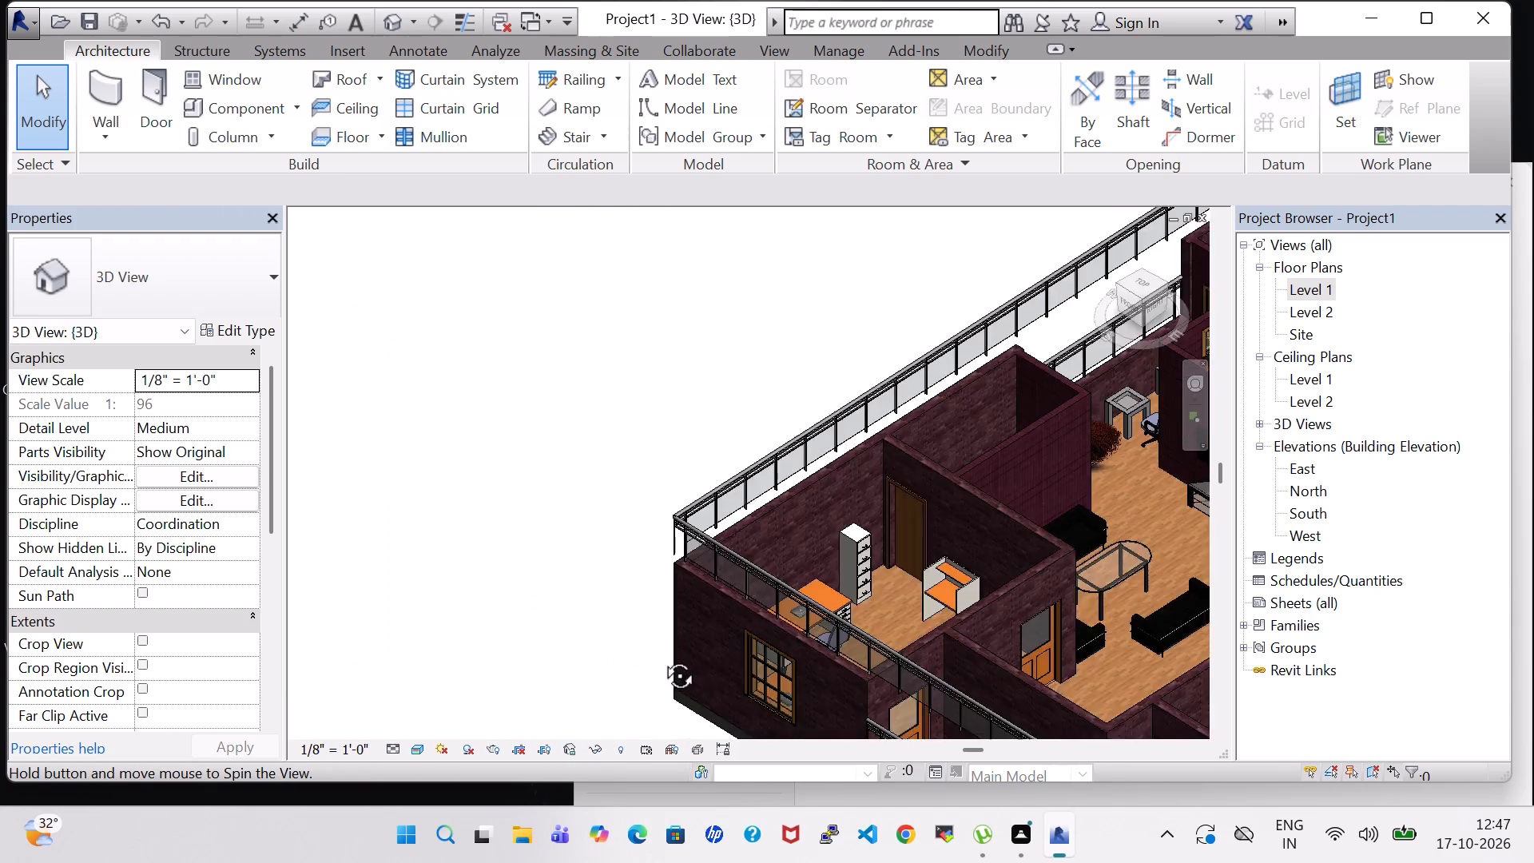
shift+middle_drag(662, 658, 784, 658)
middle_drag(775, 481, 430, 431)
middle_drag(624, 586, 435, 535)
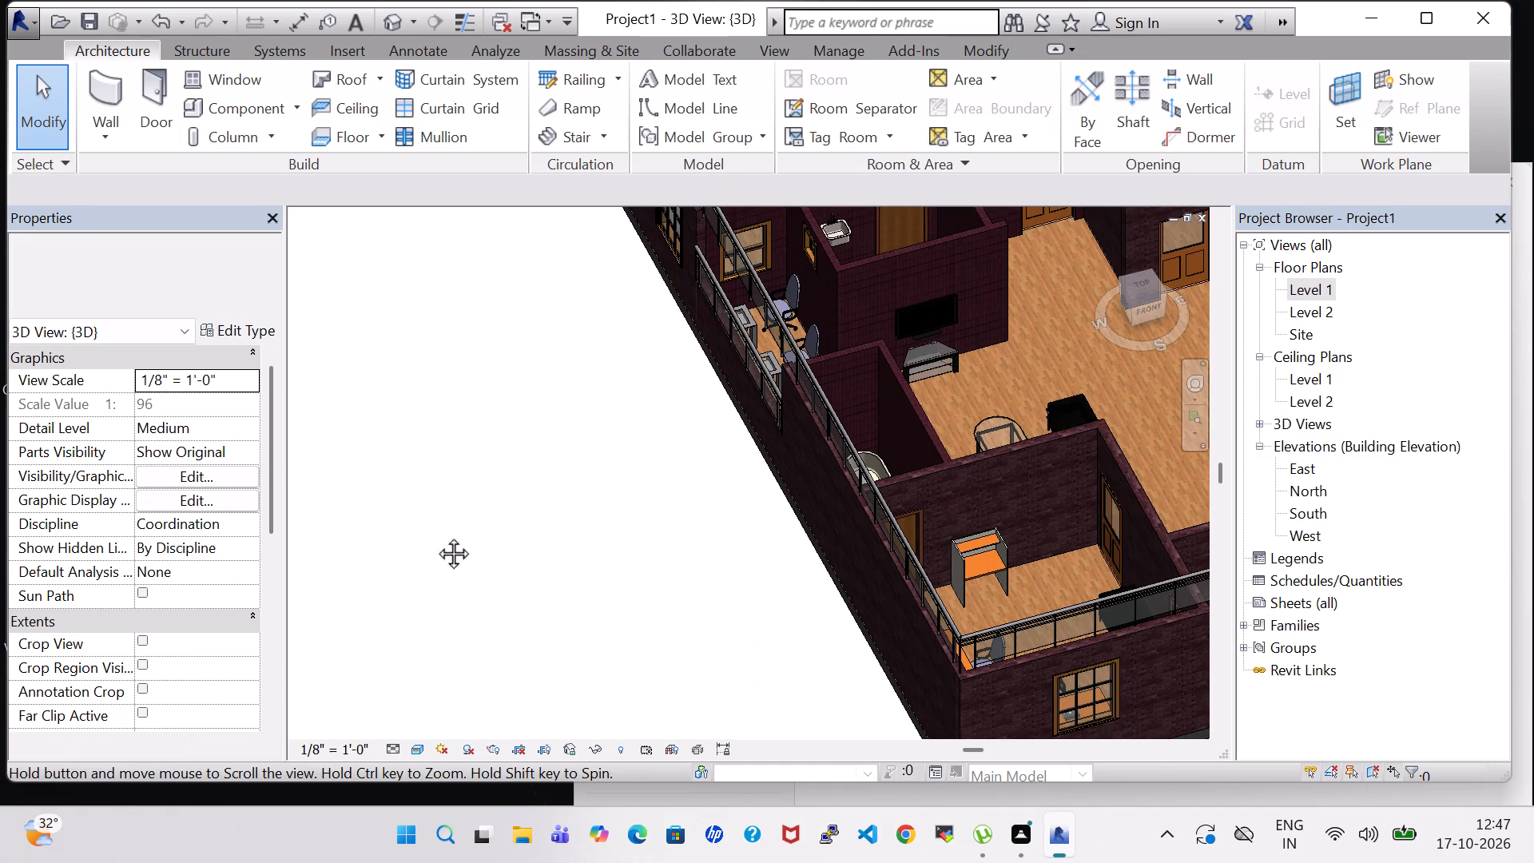
middle_drag(435, 535, 421, 523)
shift+middle_drag(1020, 439, 928, 407)
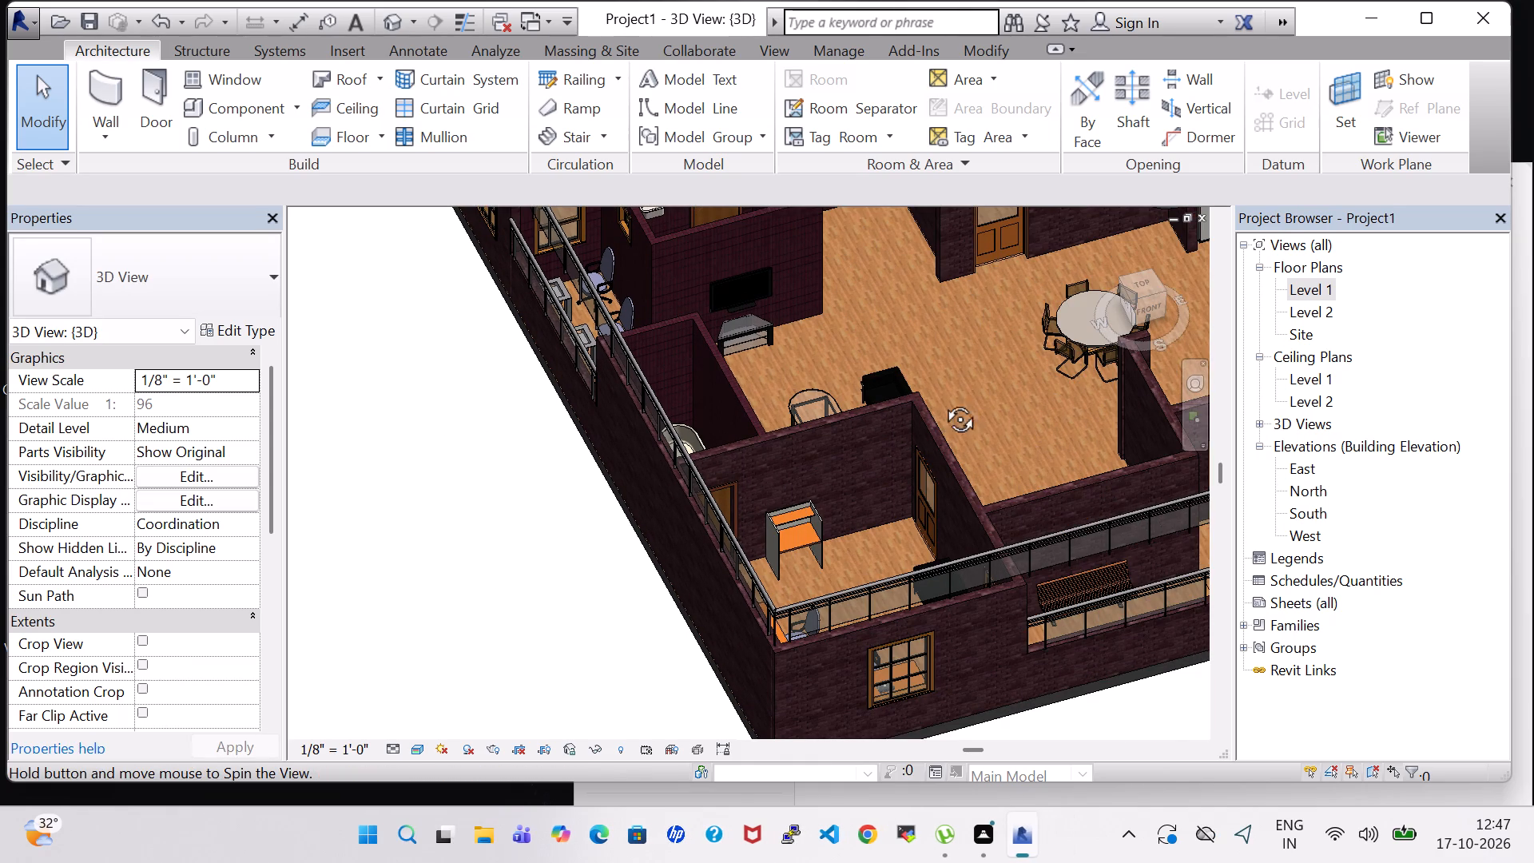
scroll(980, 500, down, 1)
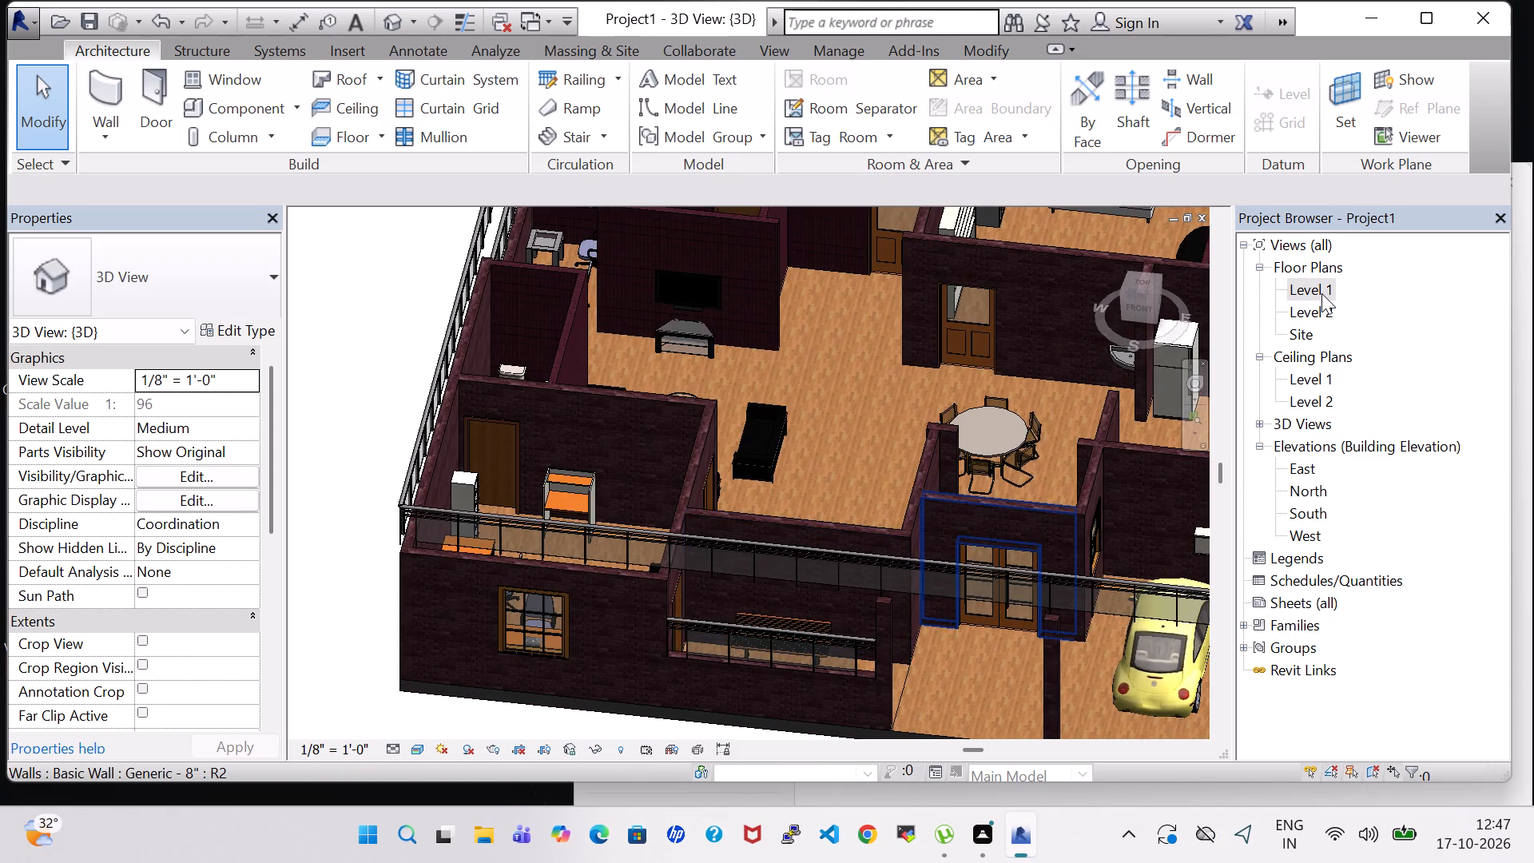
From the Level 1 plan, start loading a component family and browse the Seating and Beds furniture families.
double_click(1321, 293)
scroll(911, 500, down, 2)
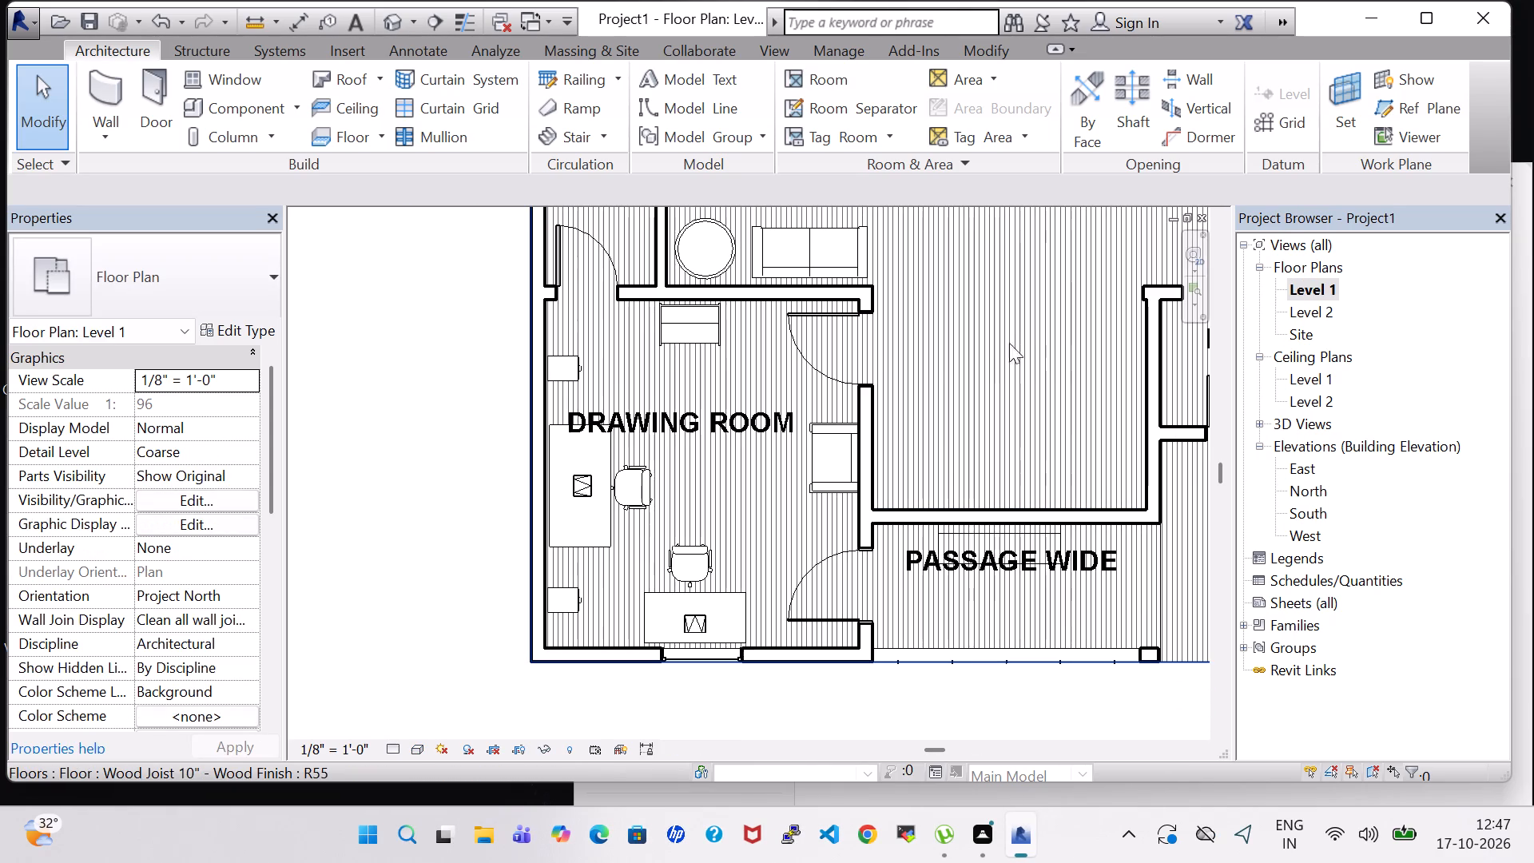
click(232, 117)
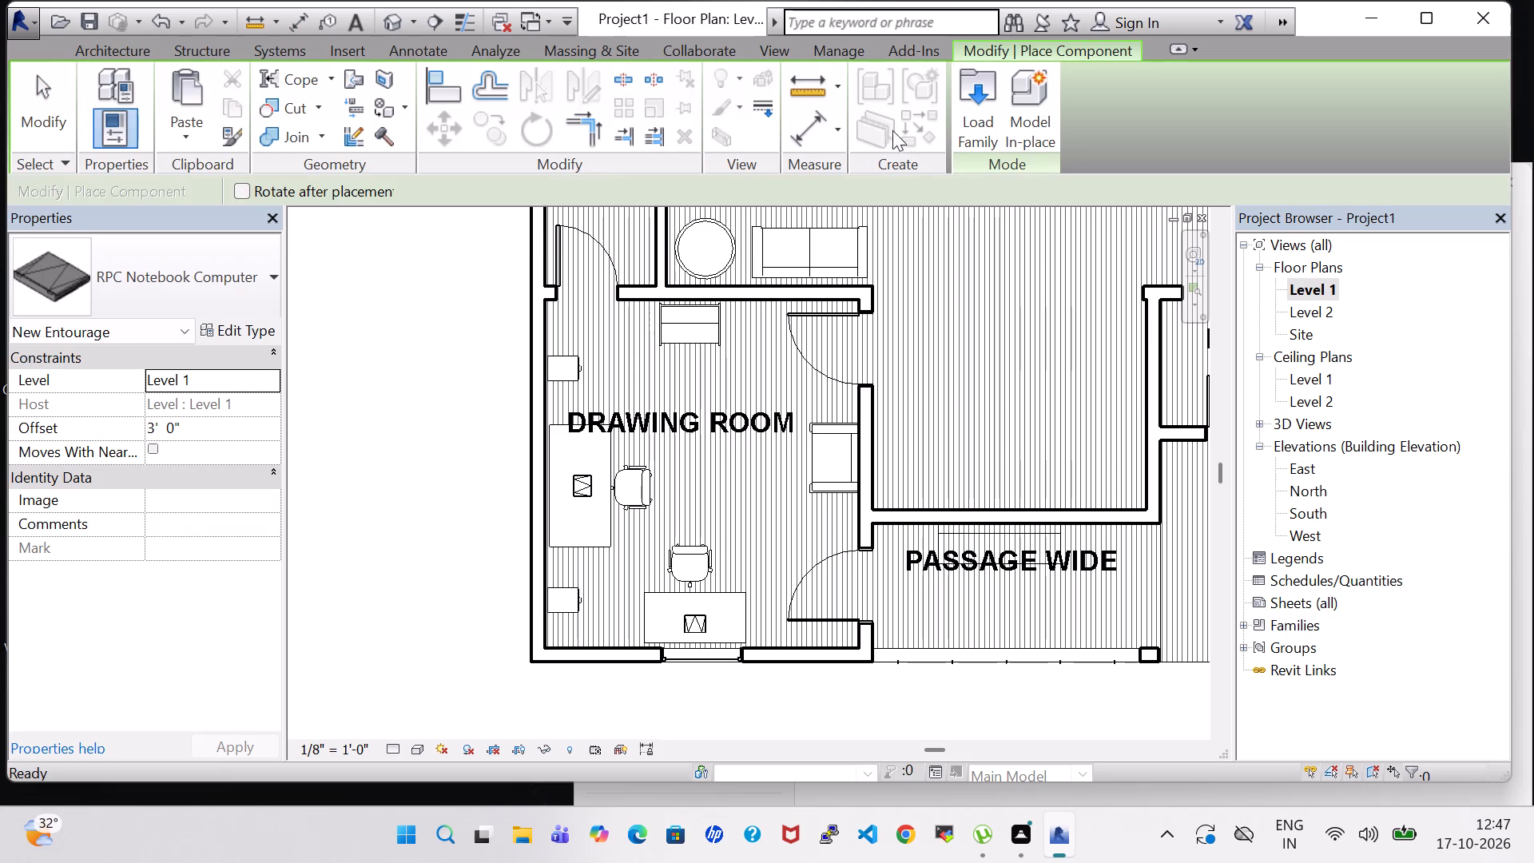
click(983, 101)
scroll(723, 337, down, 1)
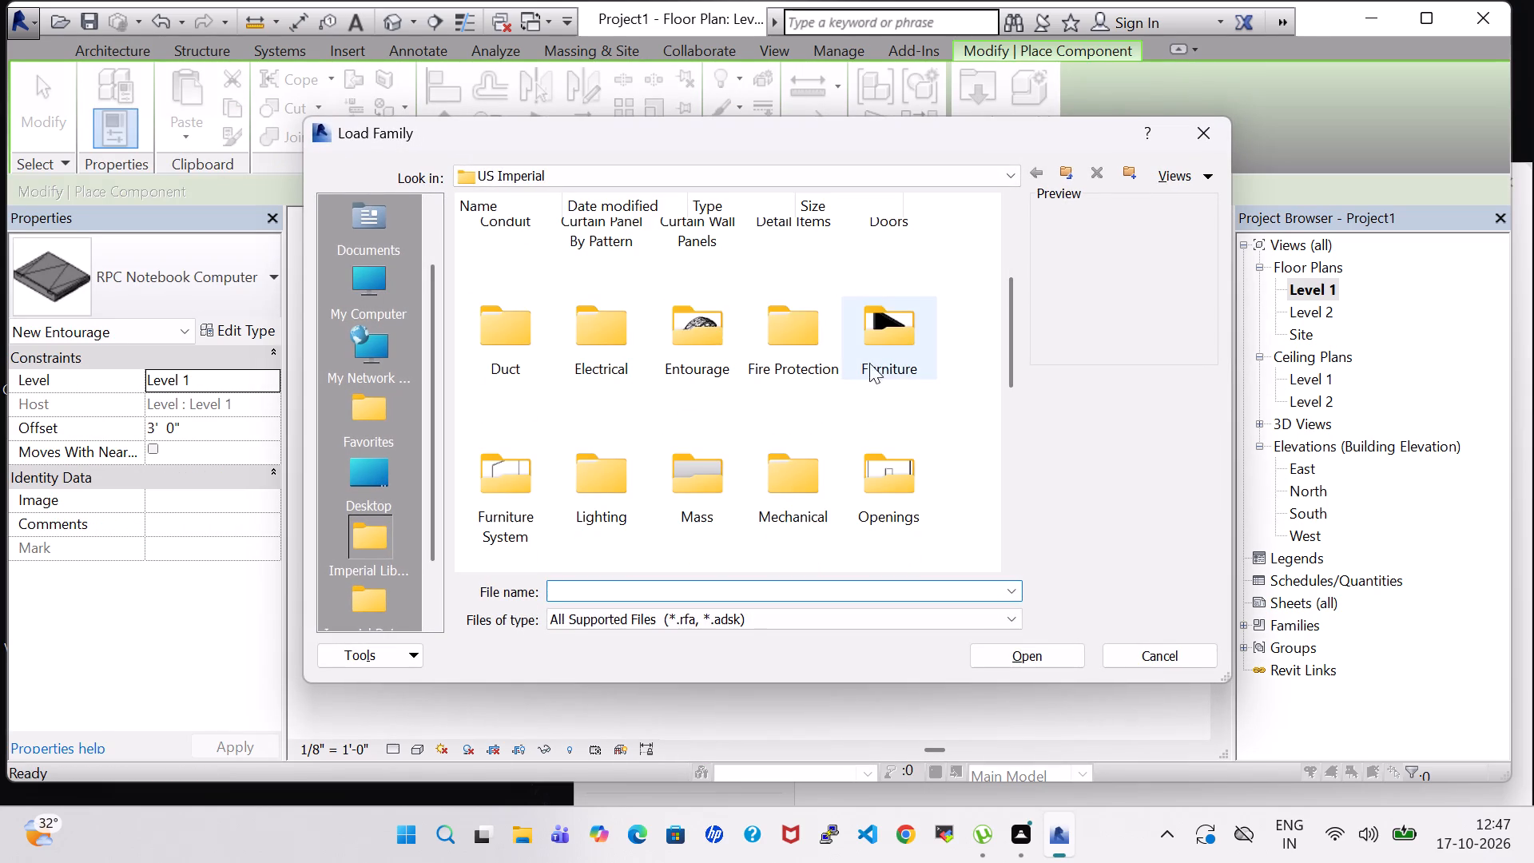
double_click(888, 342)
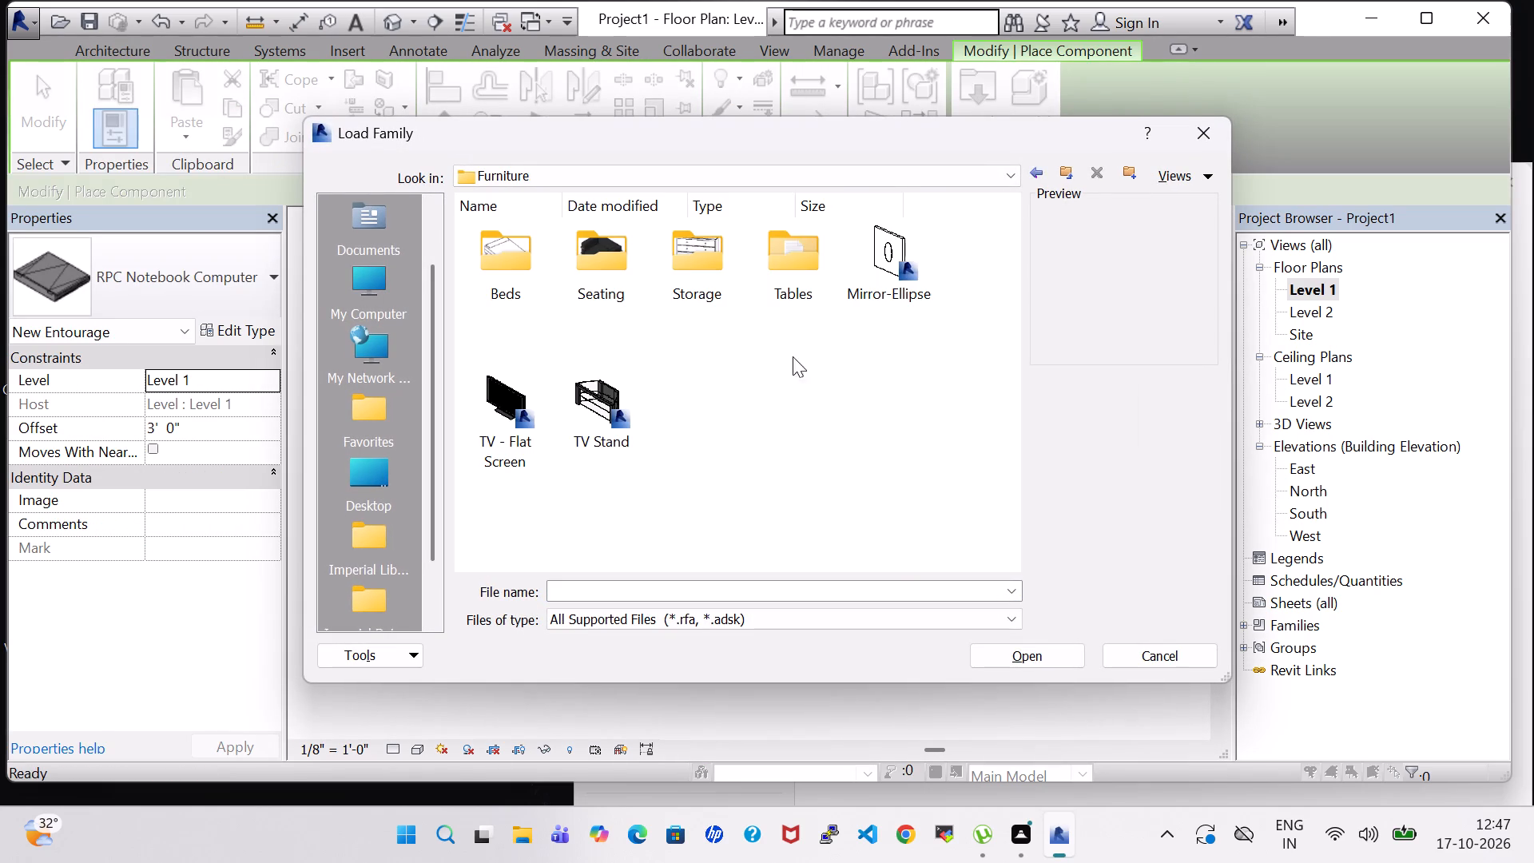
click(806, 270)
double_click(593, 267)
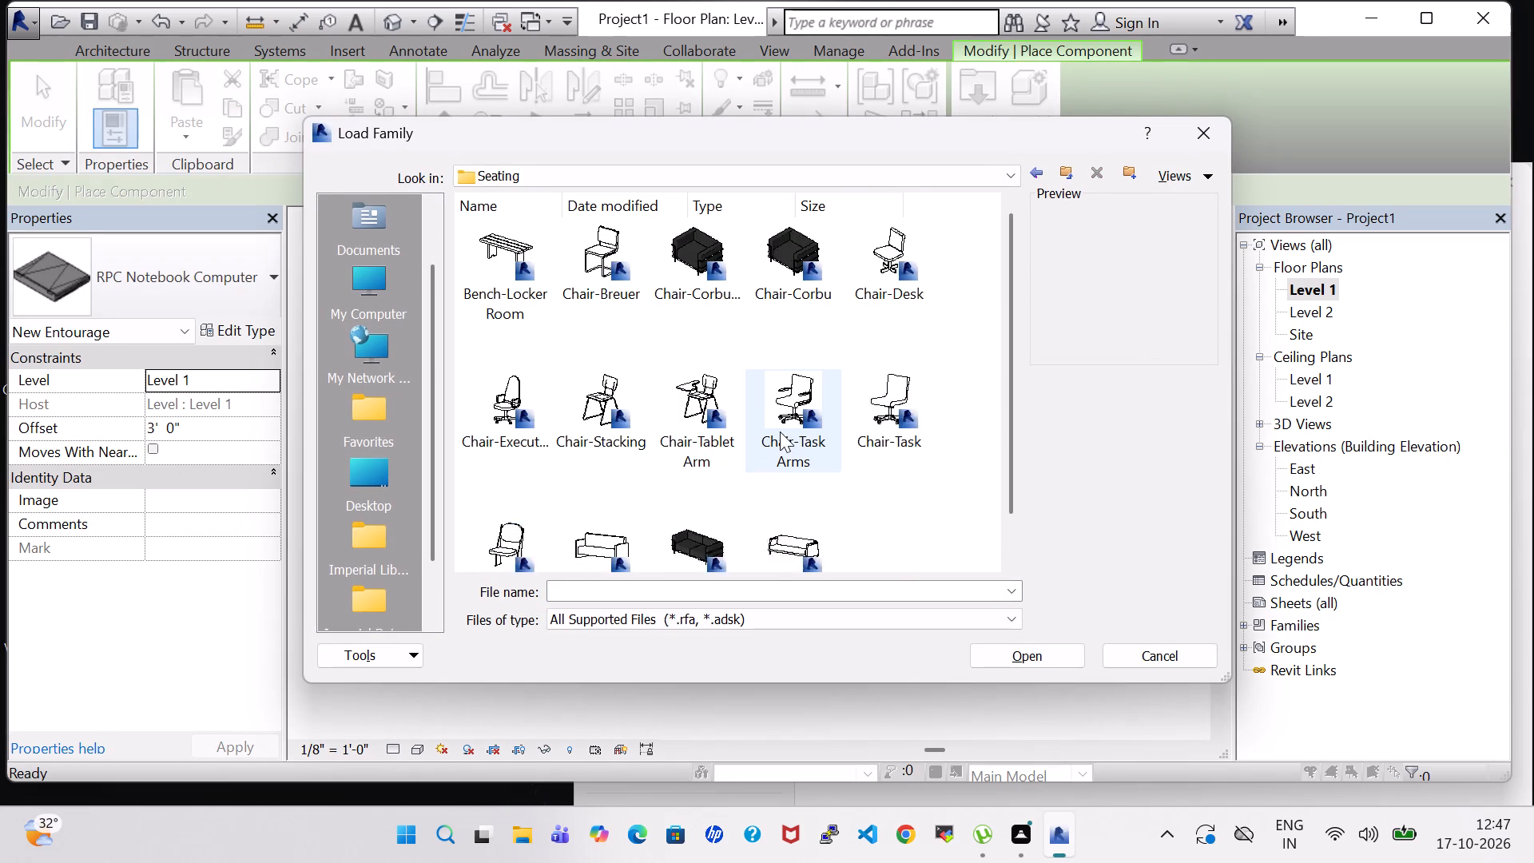
scroll(780, 431, down, 2)
click(799, 504)
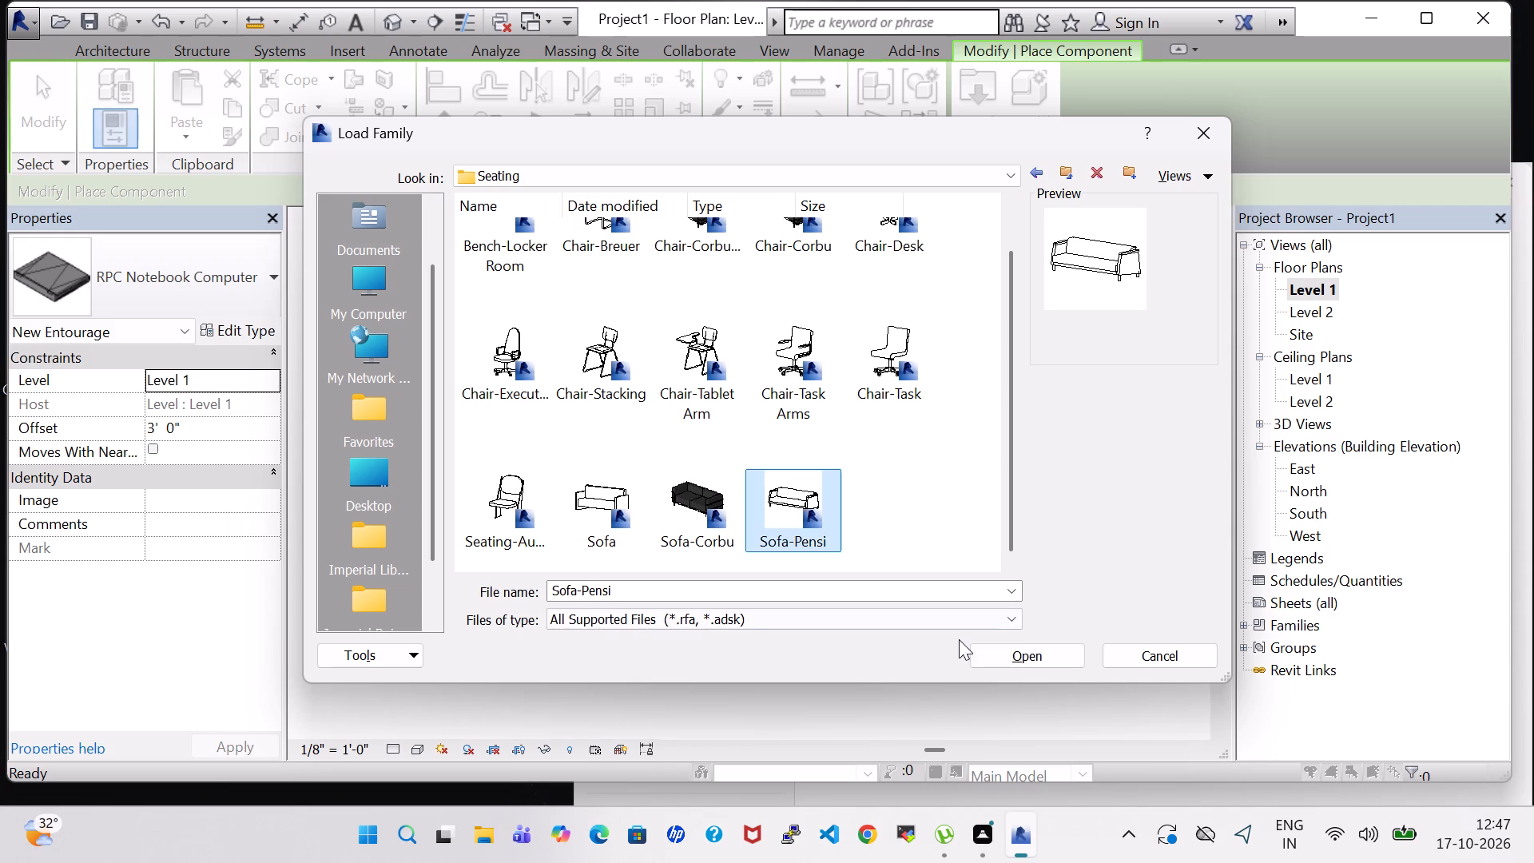
scroll(969, 408, up, 3)
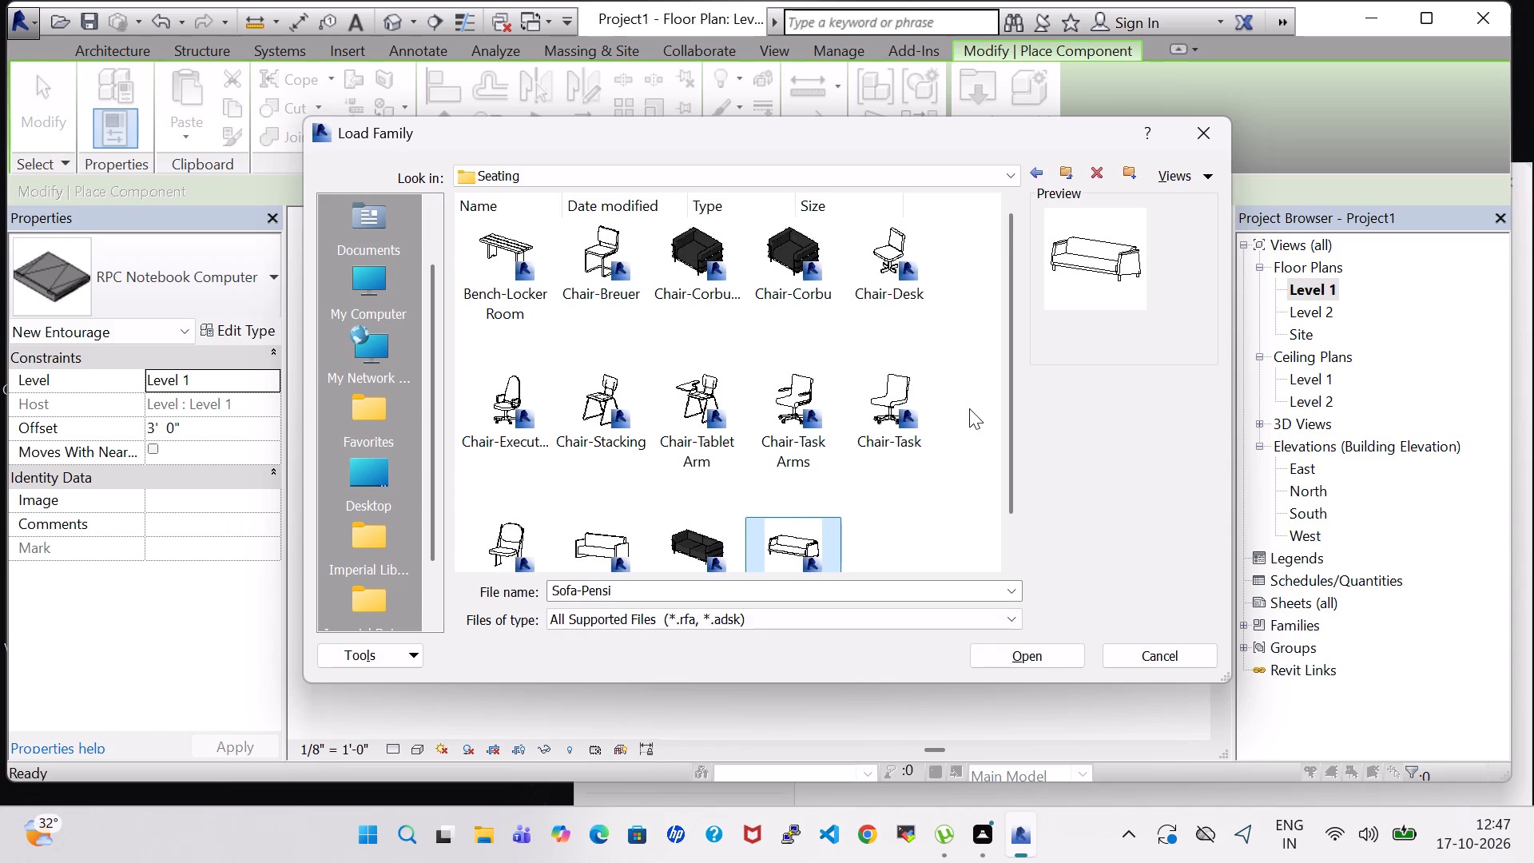
scroll(969, 455, down, 2)
click(1037, 172)
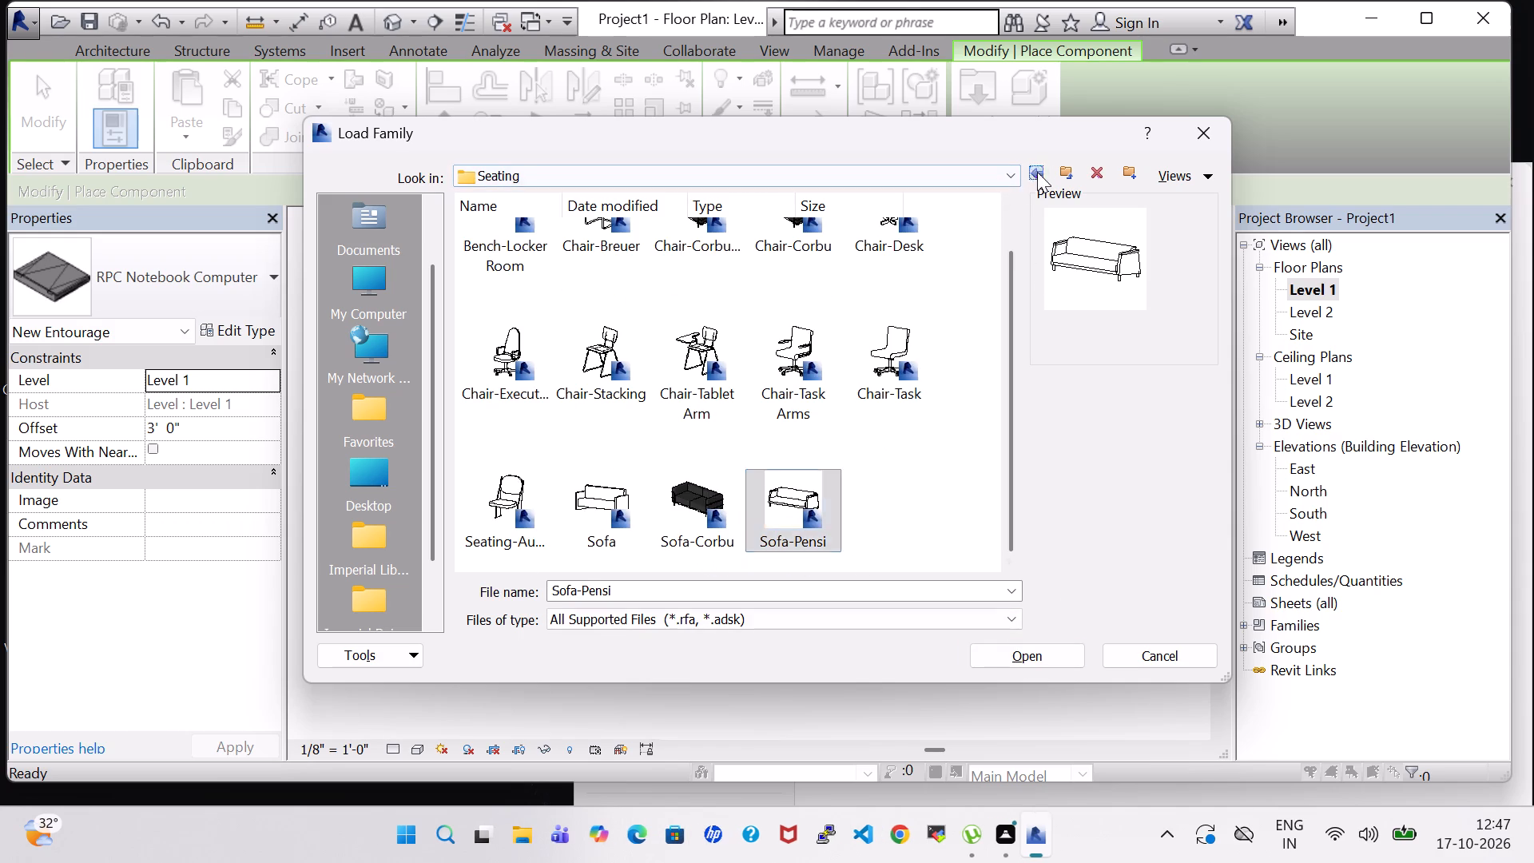
click(602, 276)
double_click(493, 278)
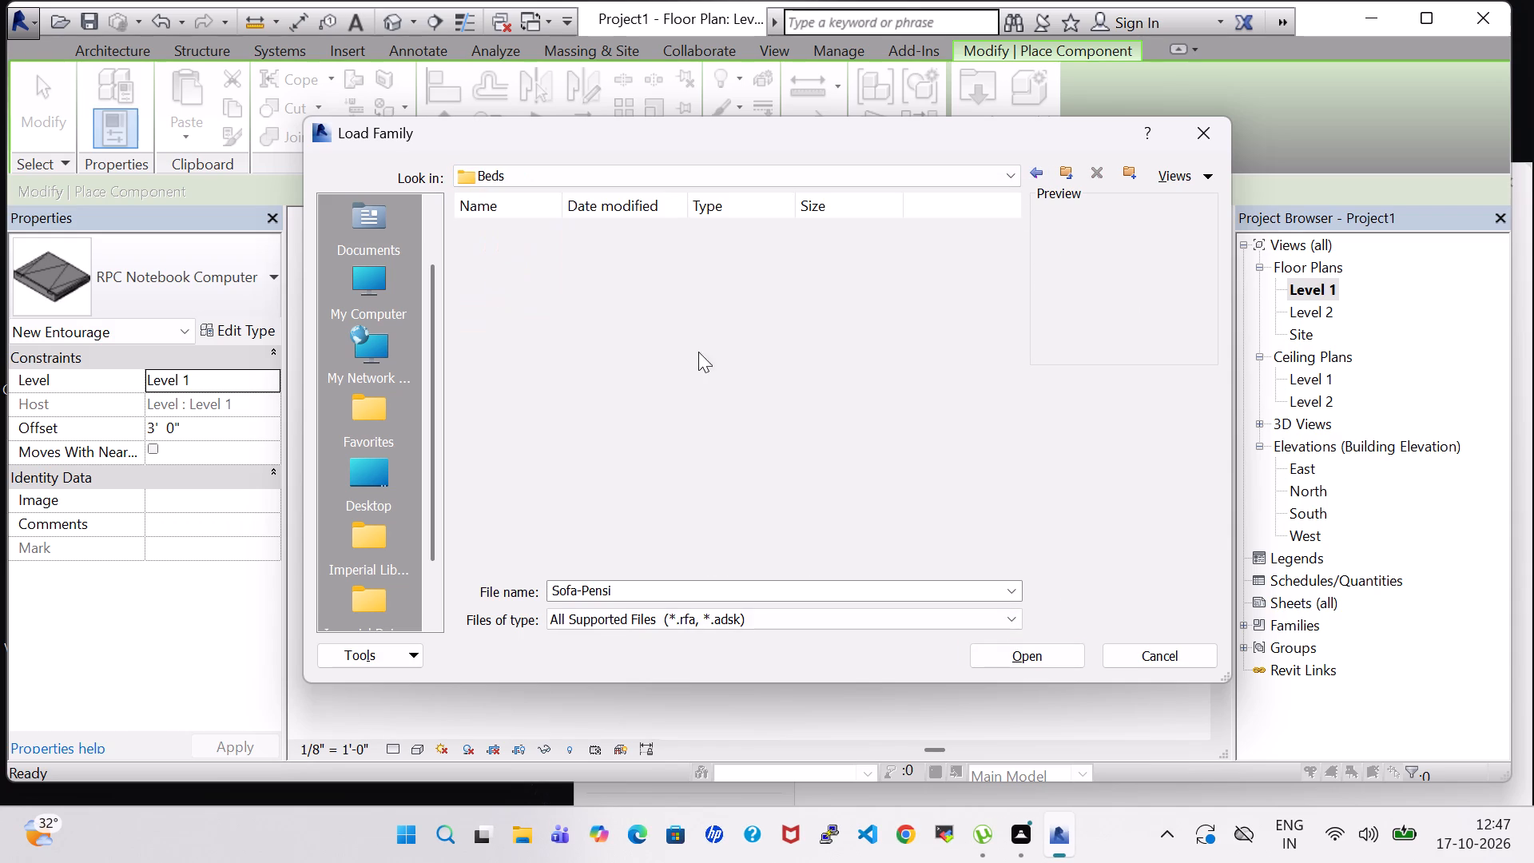
click(515, 272)
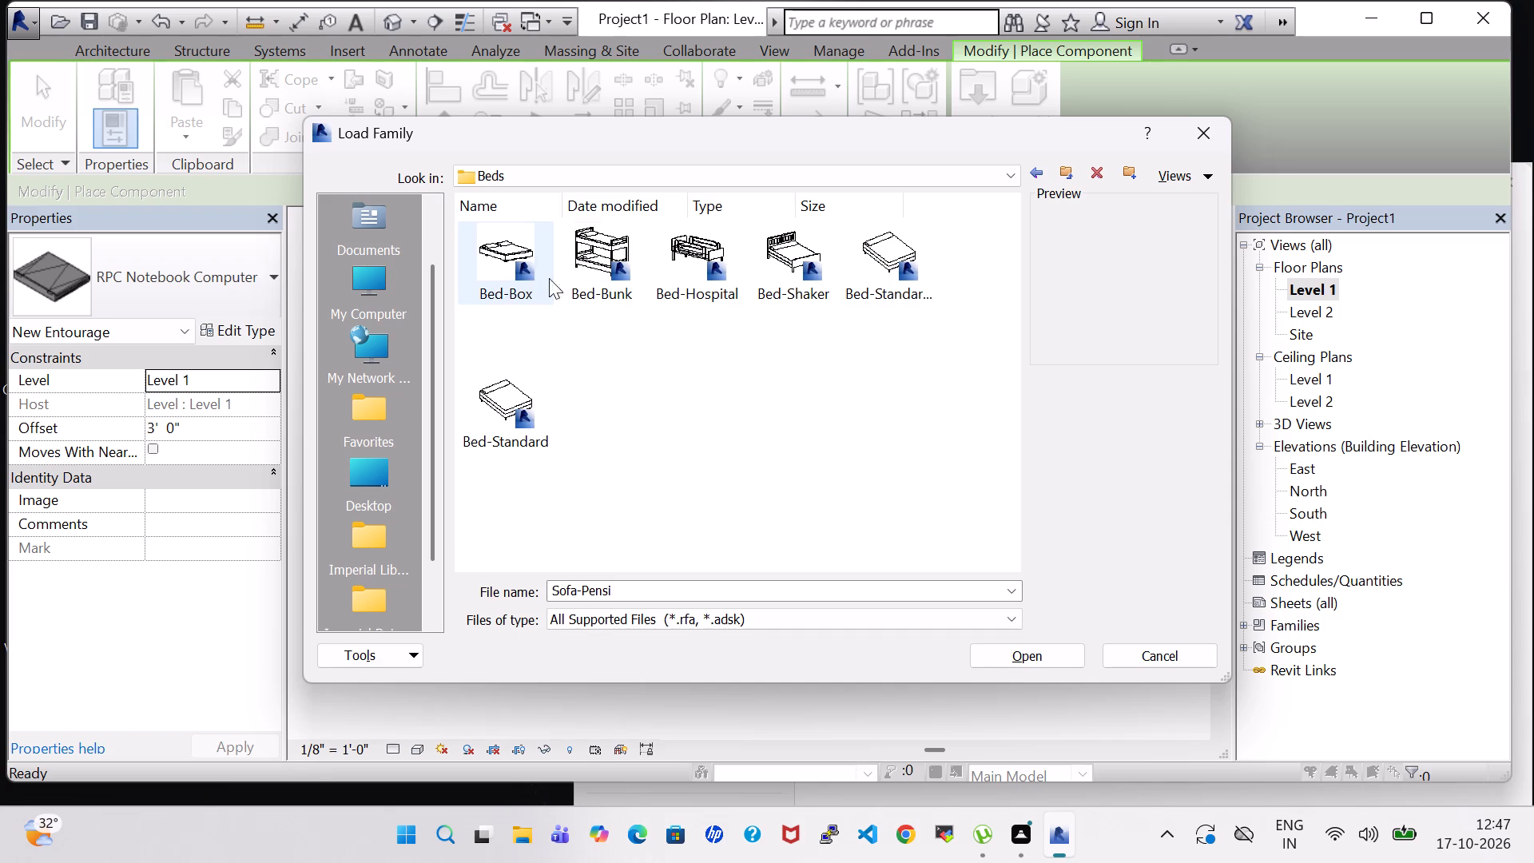
click(618, 272)
click(706, 268)
click(800, 266)
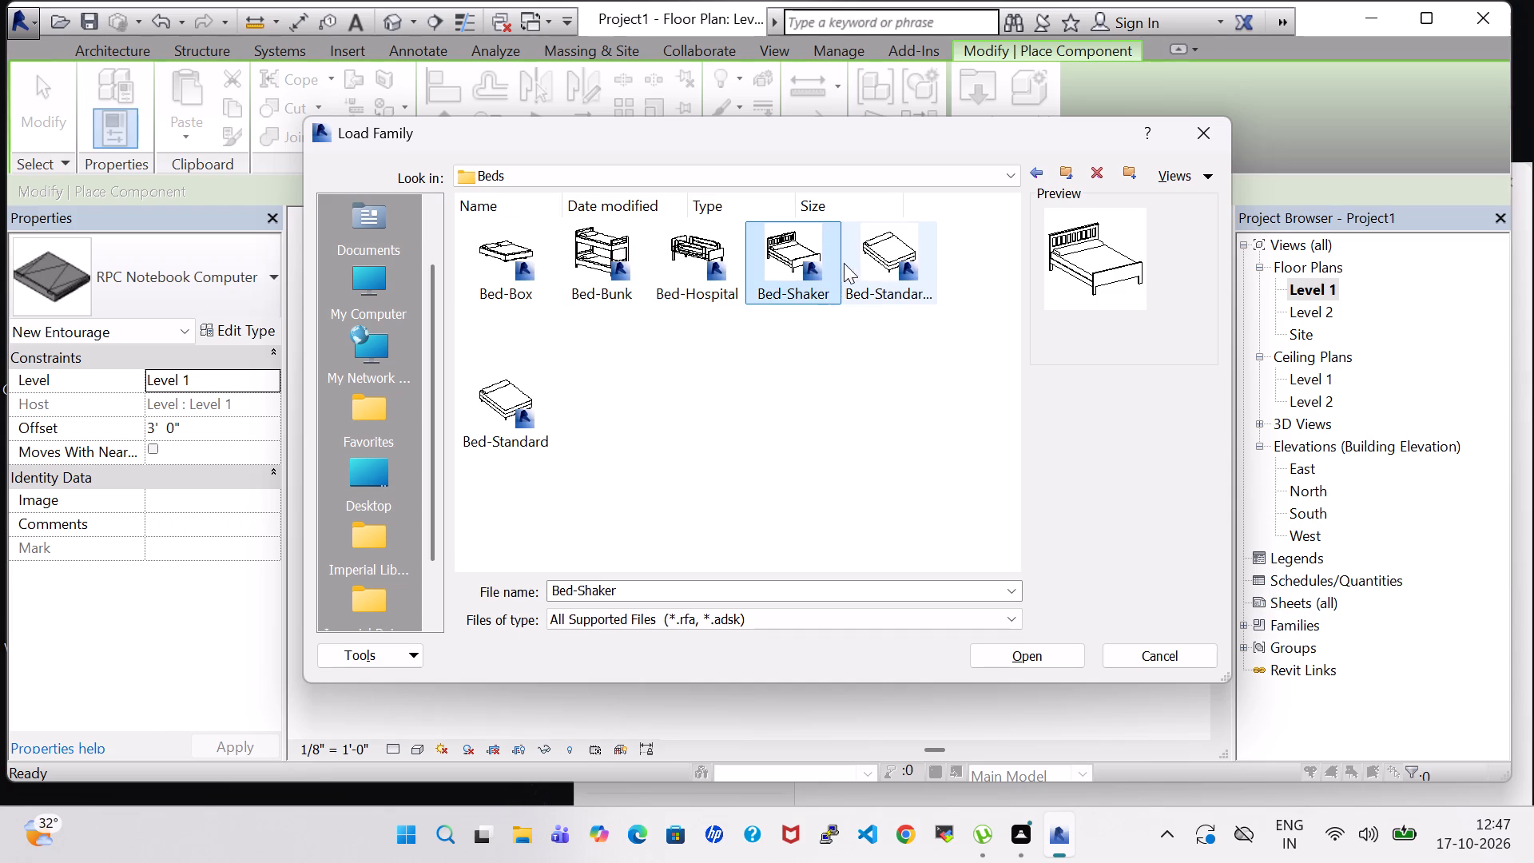
click(877, 260)
click(511, 410)
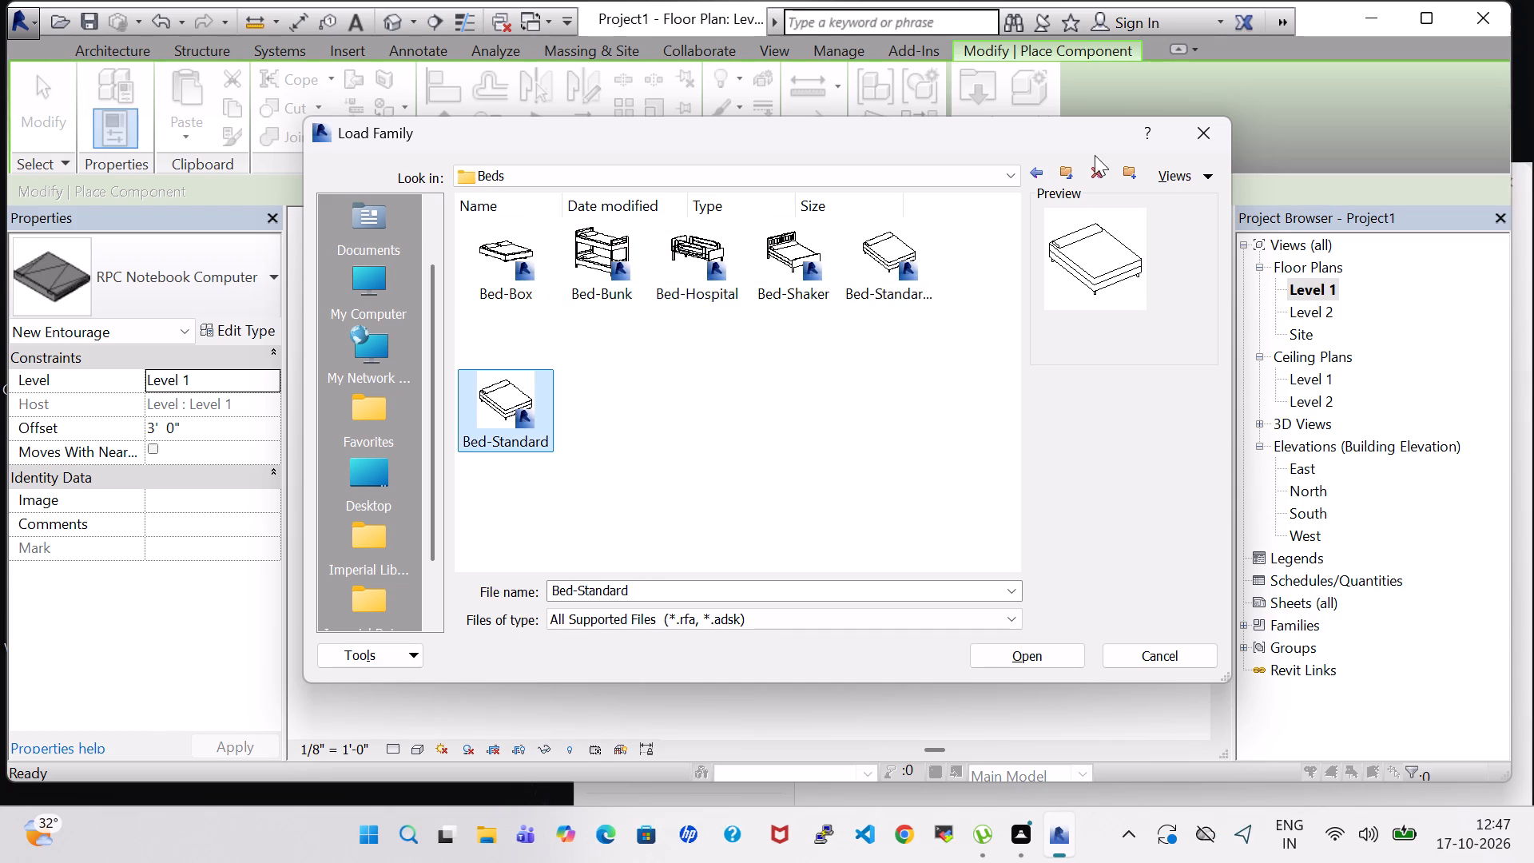
click(1031, 173)
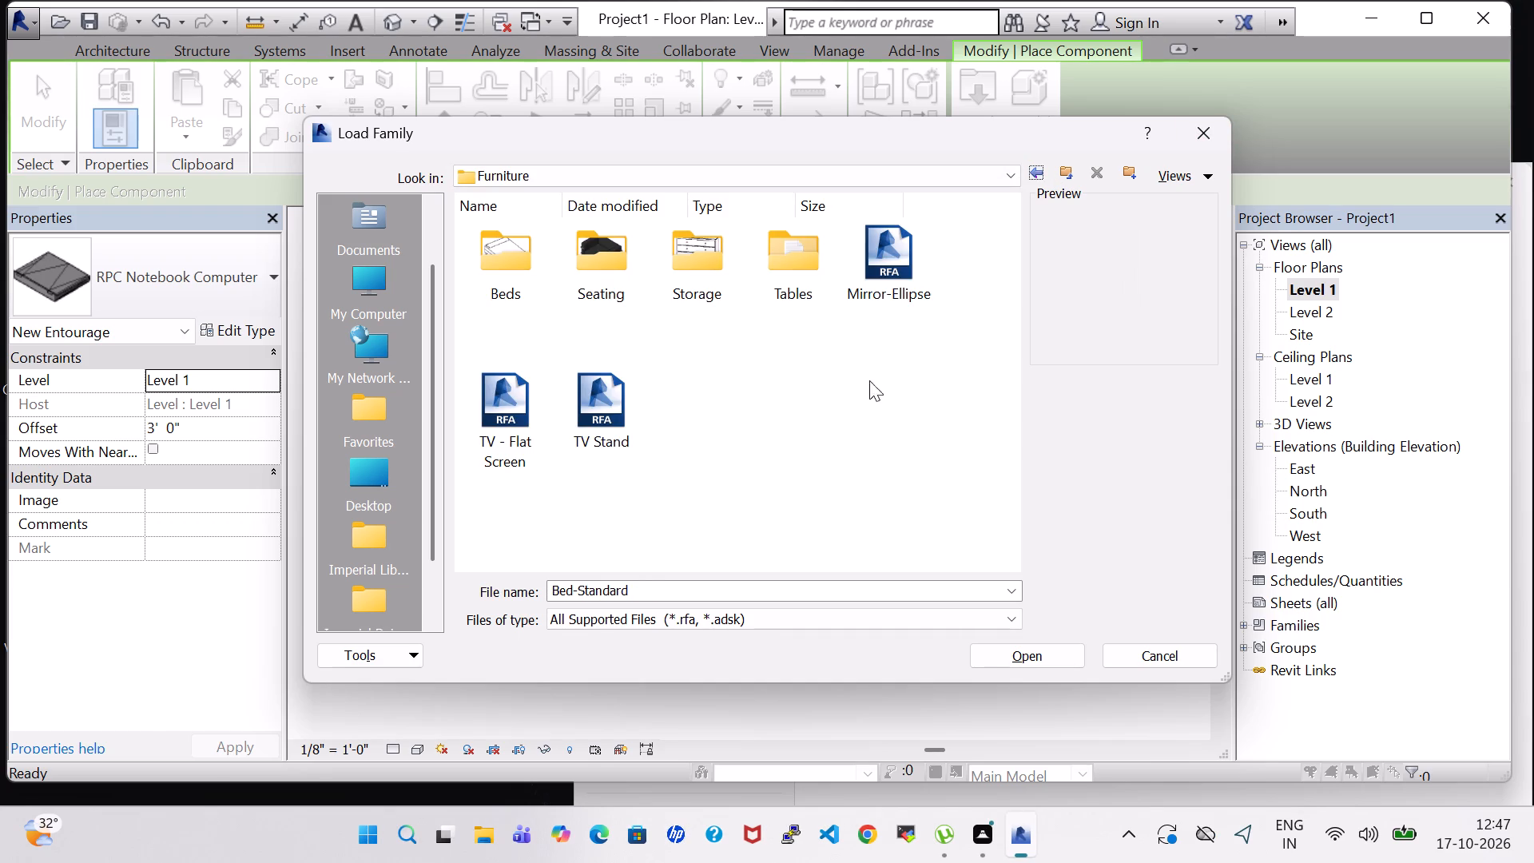
Load the Sofa-Pensi family and place one 84" sofa in the area beside the drawing room, parallel to the Passage Wide wall.
double_click(615, 264)
scroll(737, 355, down, 3)
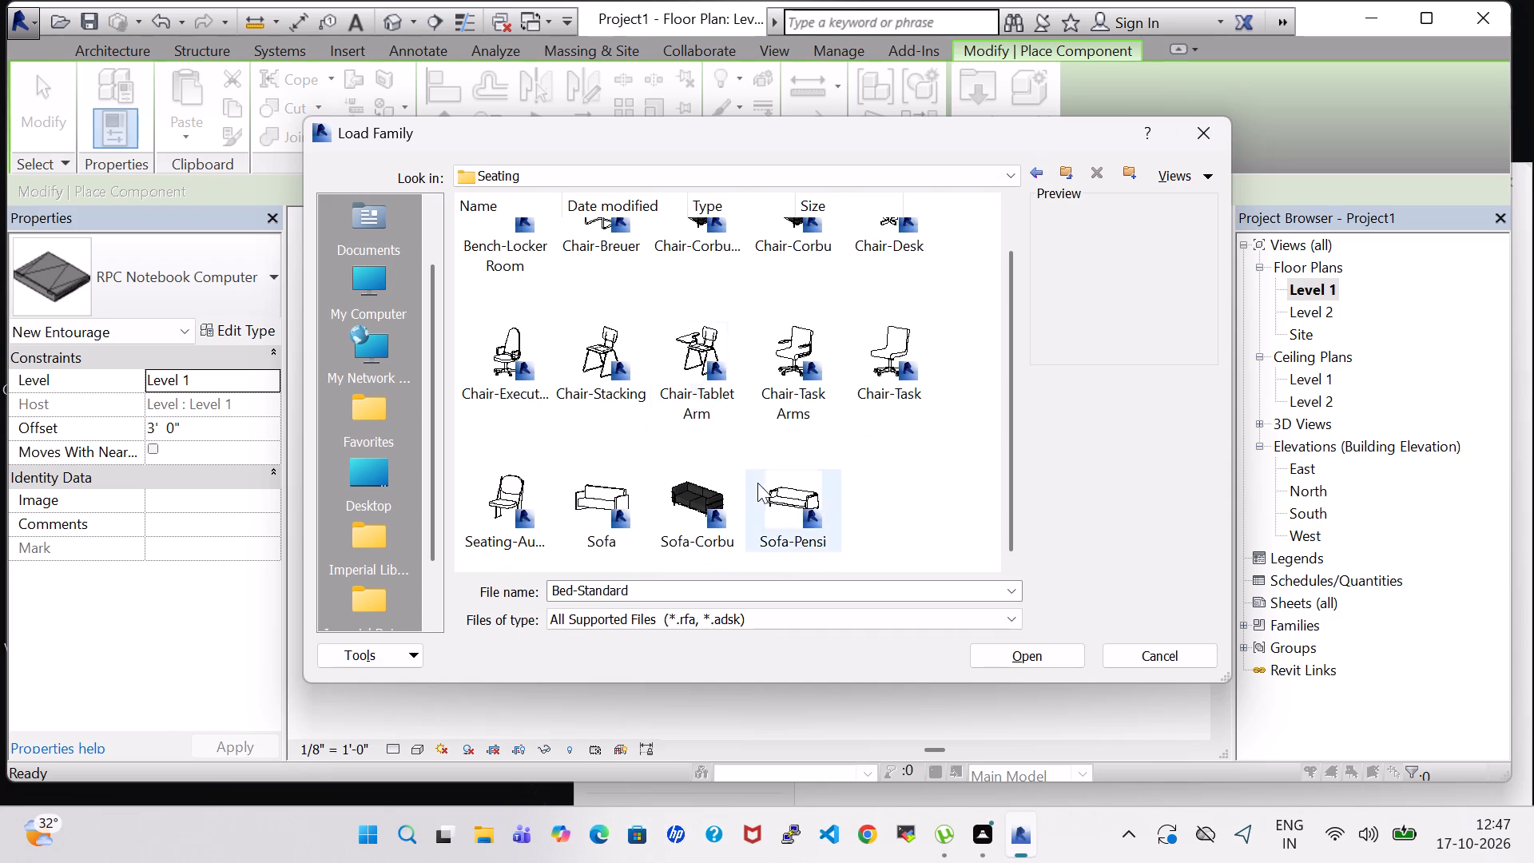
click(792, 502)
click(1039, 655)
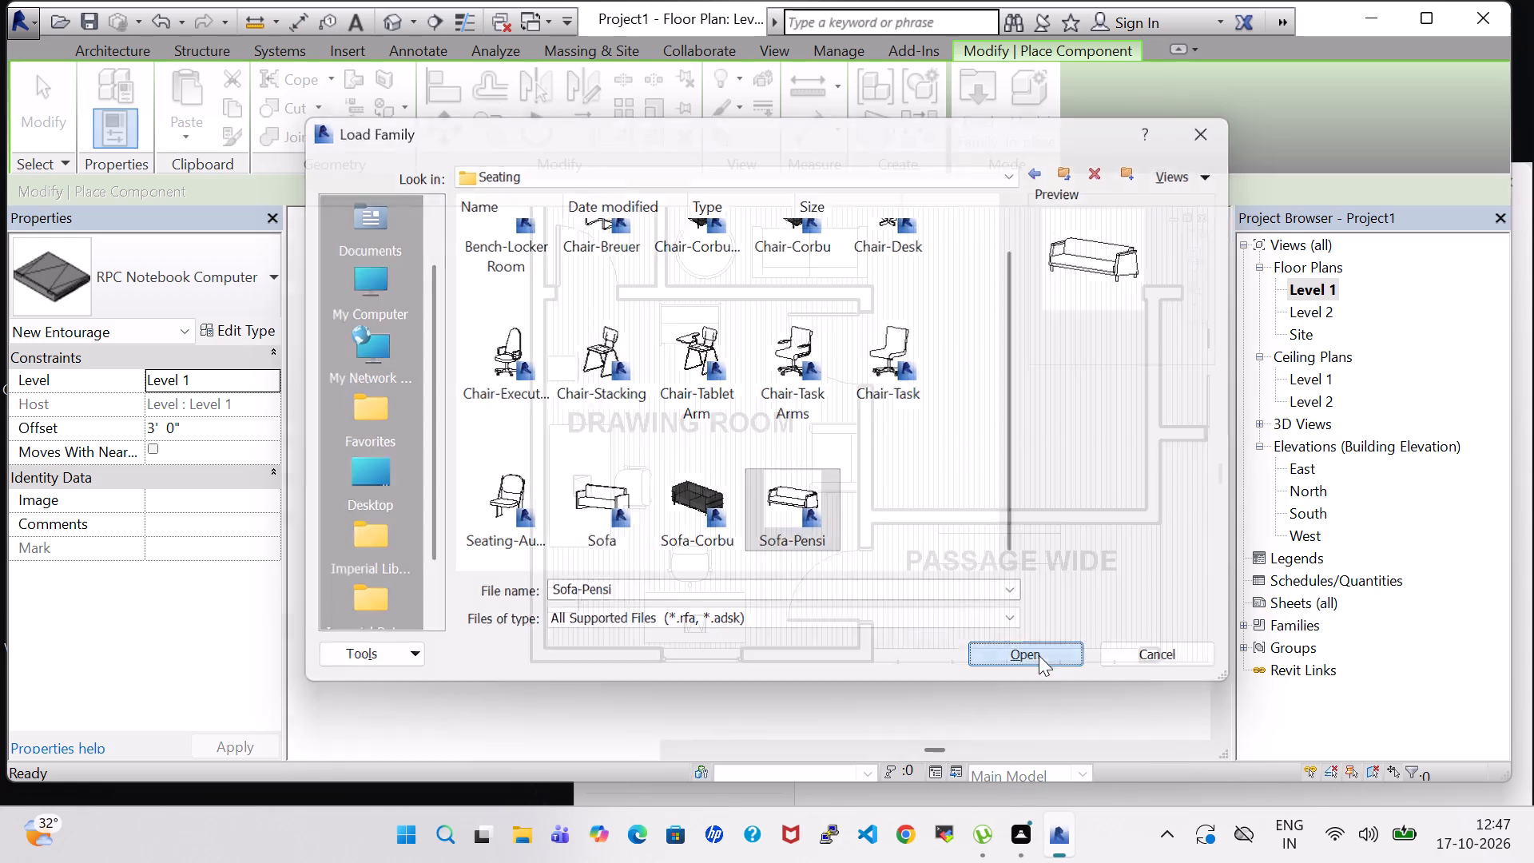
key(space)
key(space)
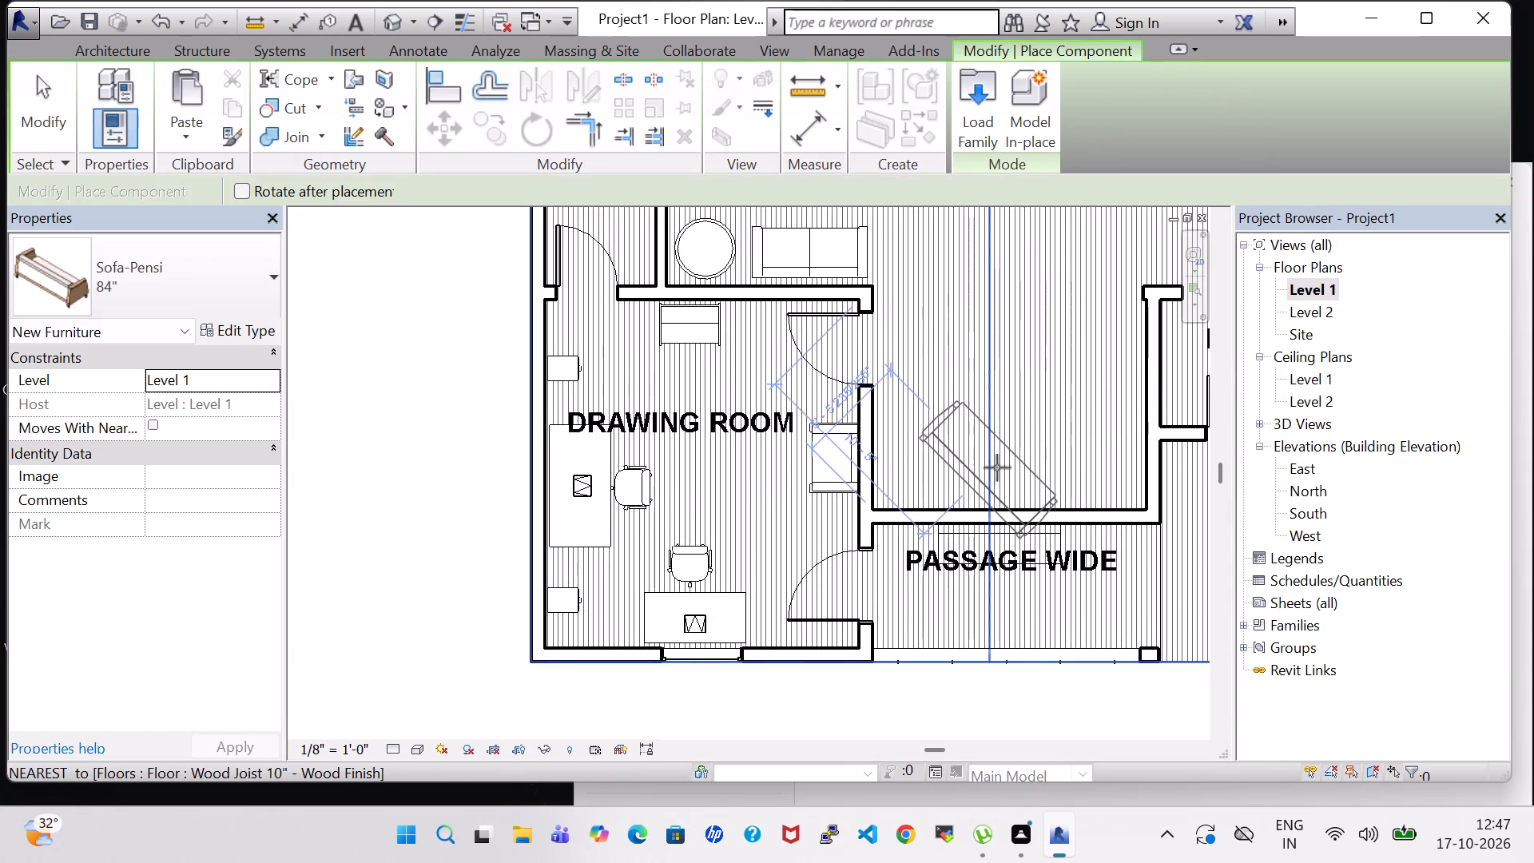
key(space)
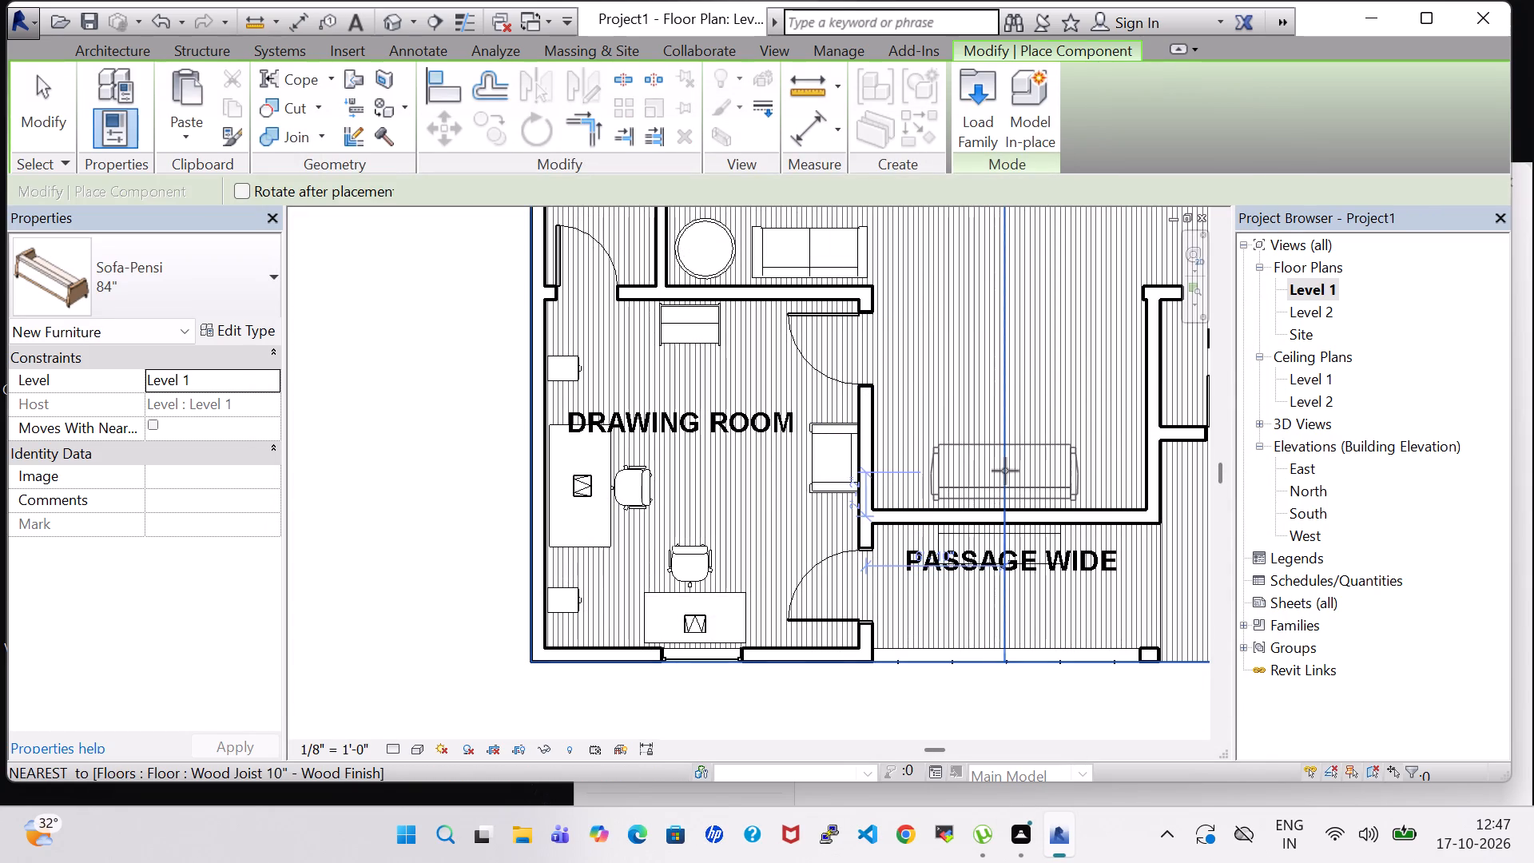
click(1002, 481)
scroll(996, 436, down, 1)
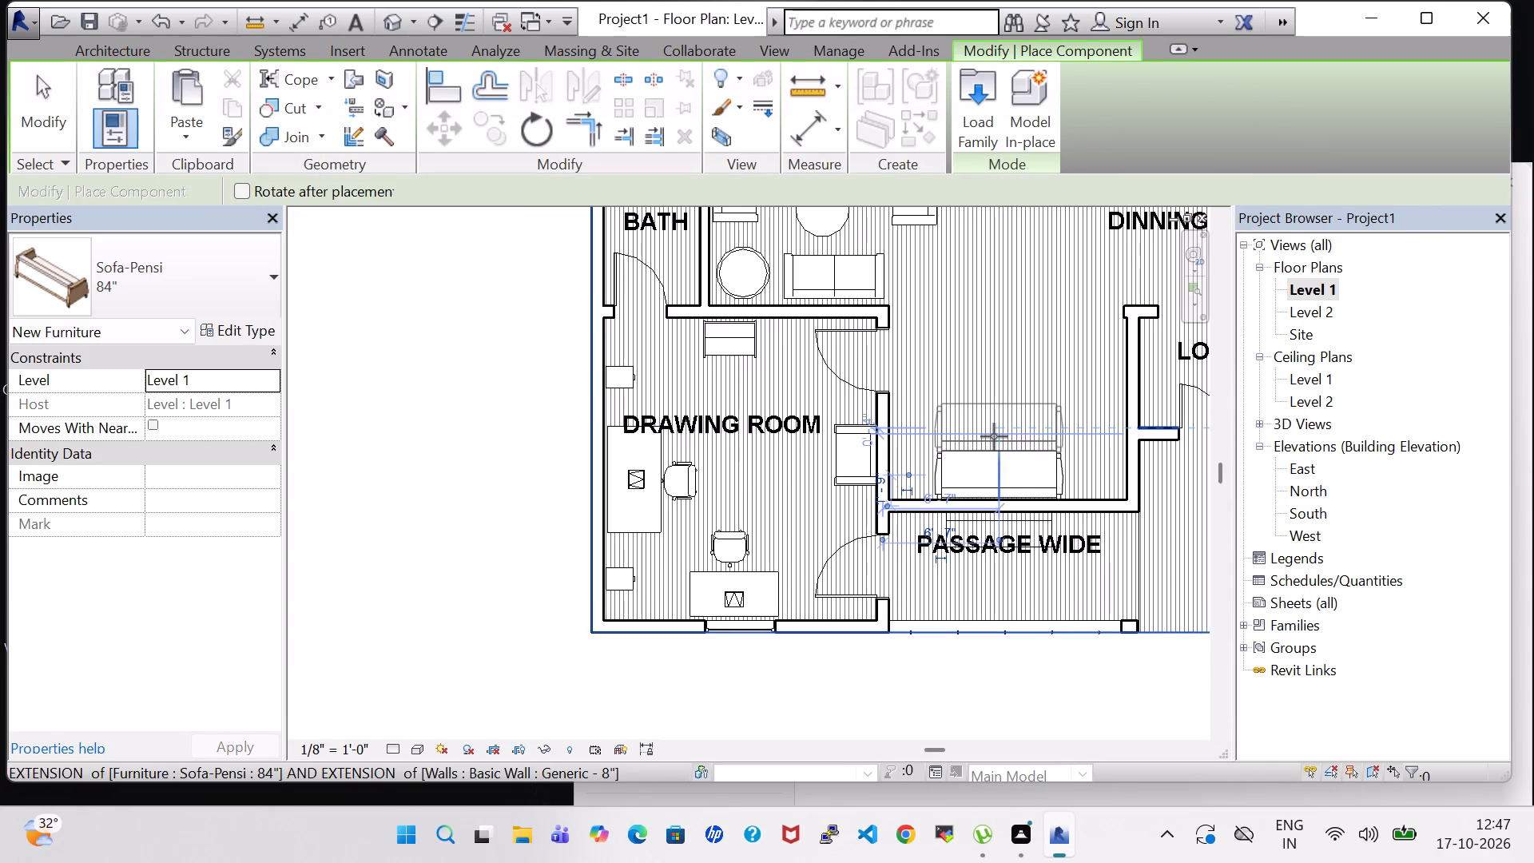
key(Escape)
key(Escape)
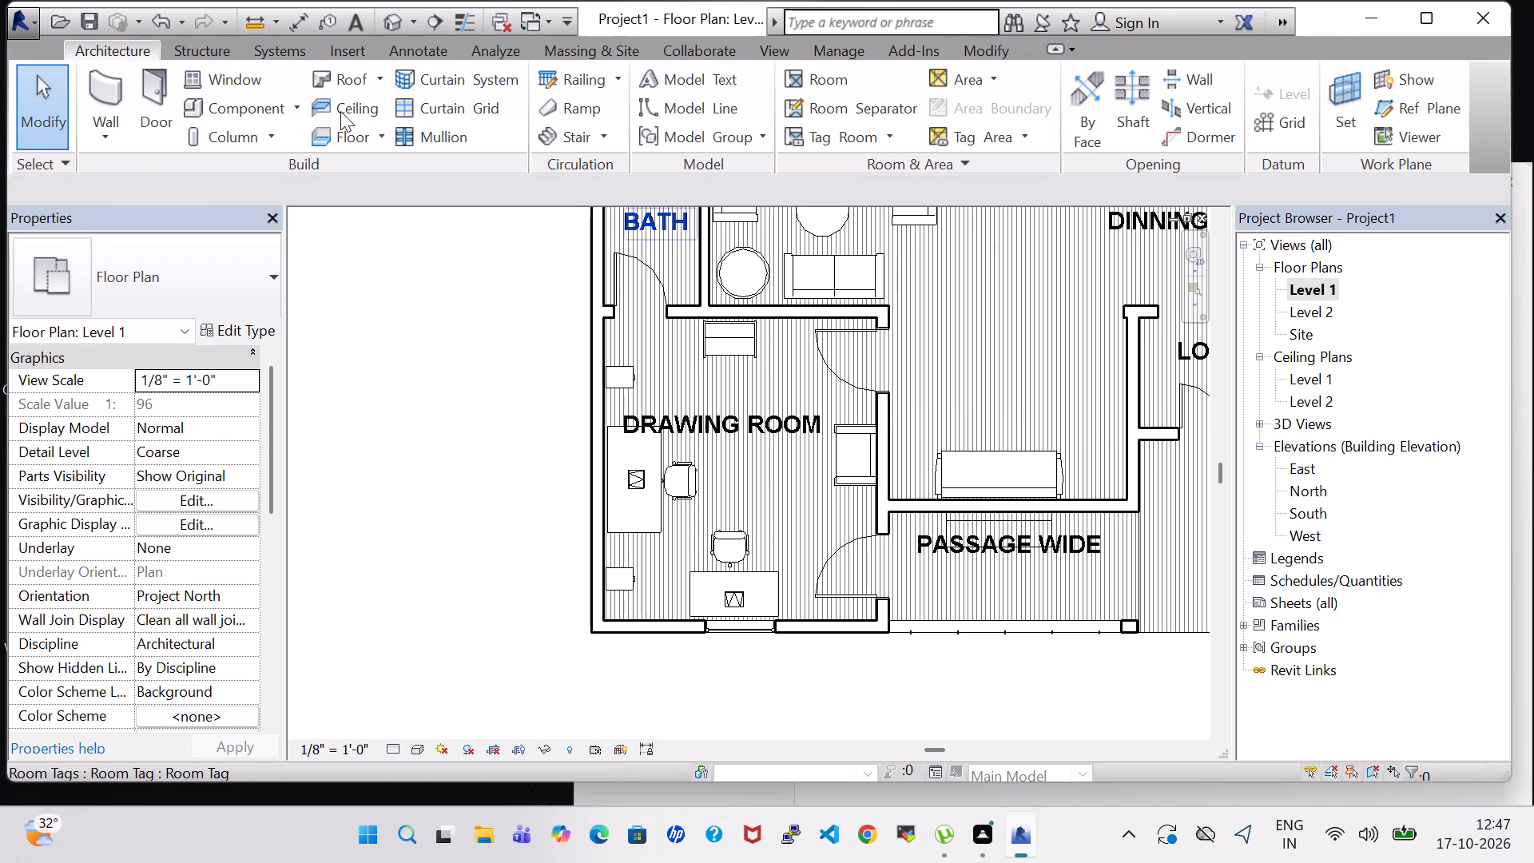
Load the Table-Dining family from the furniture tables and place one 30" x 84" x 22" table parallel in front of the Sofa-Pensi sofa.
click(201, 105)
click(977, 110)
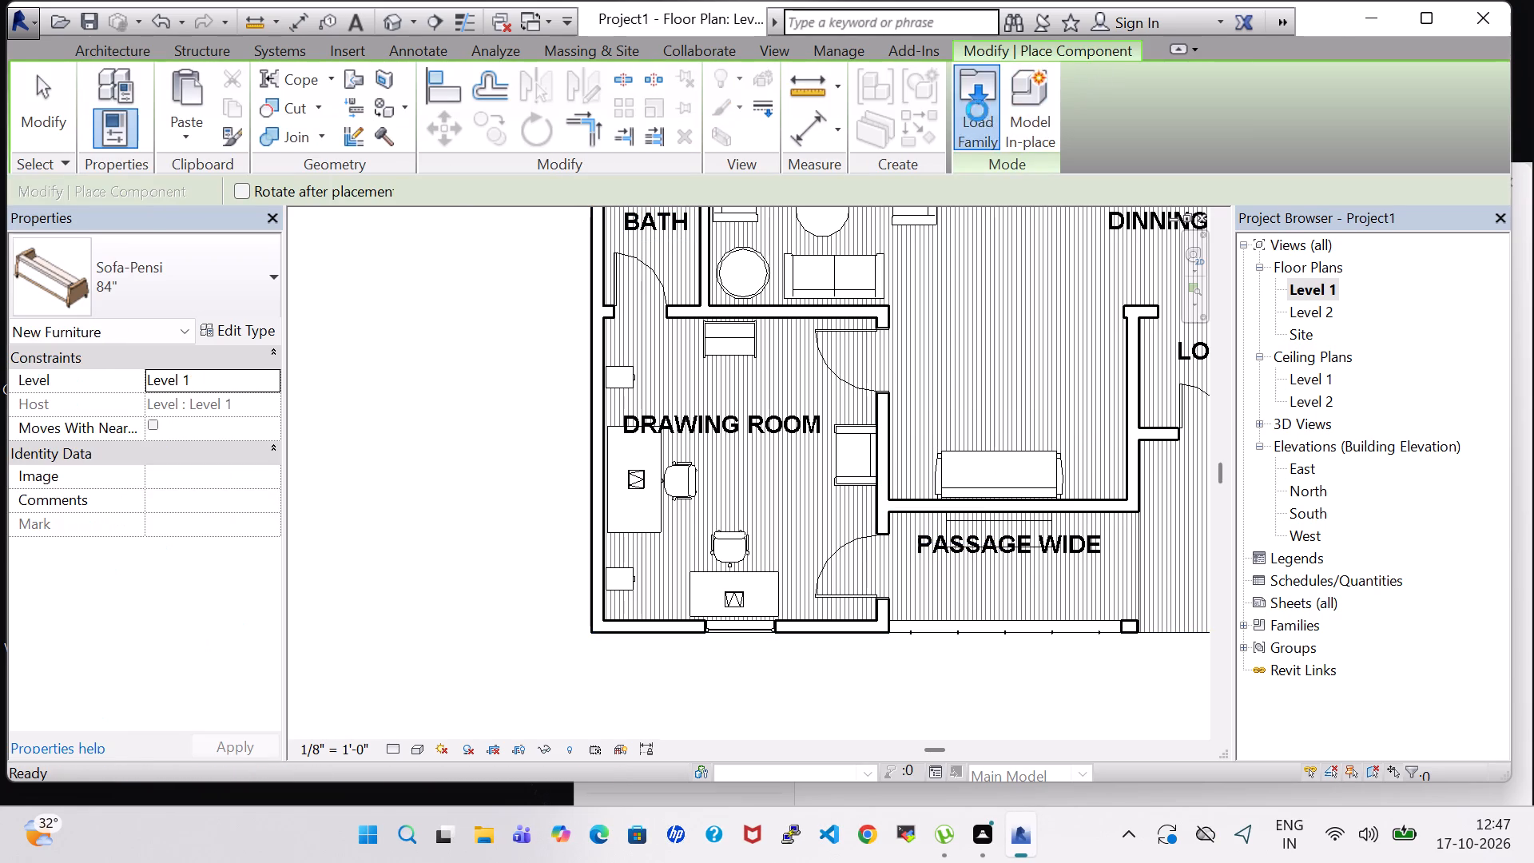
scroll(917, 408, down, 3)
scroll(875, 380, up, 1)
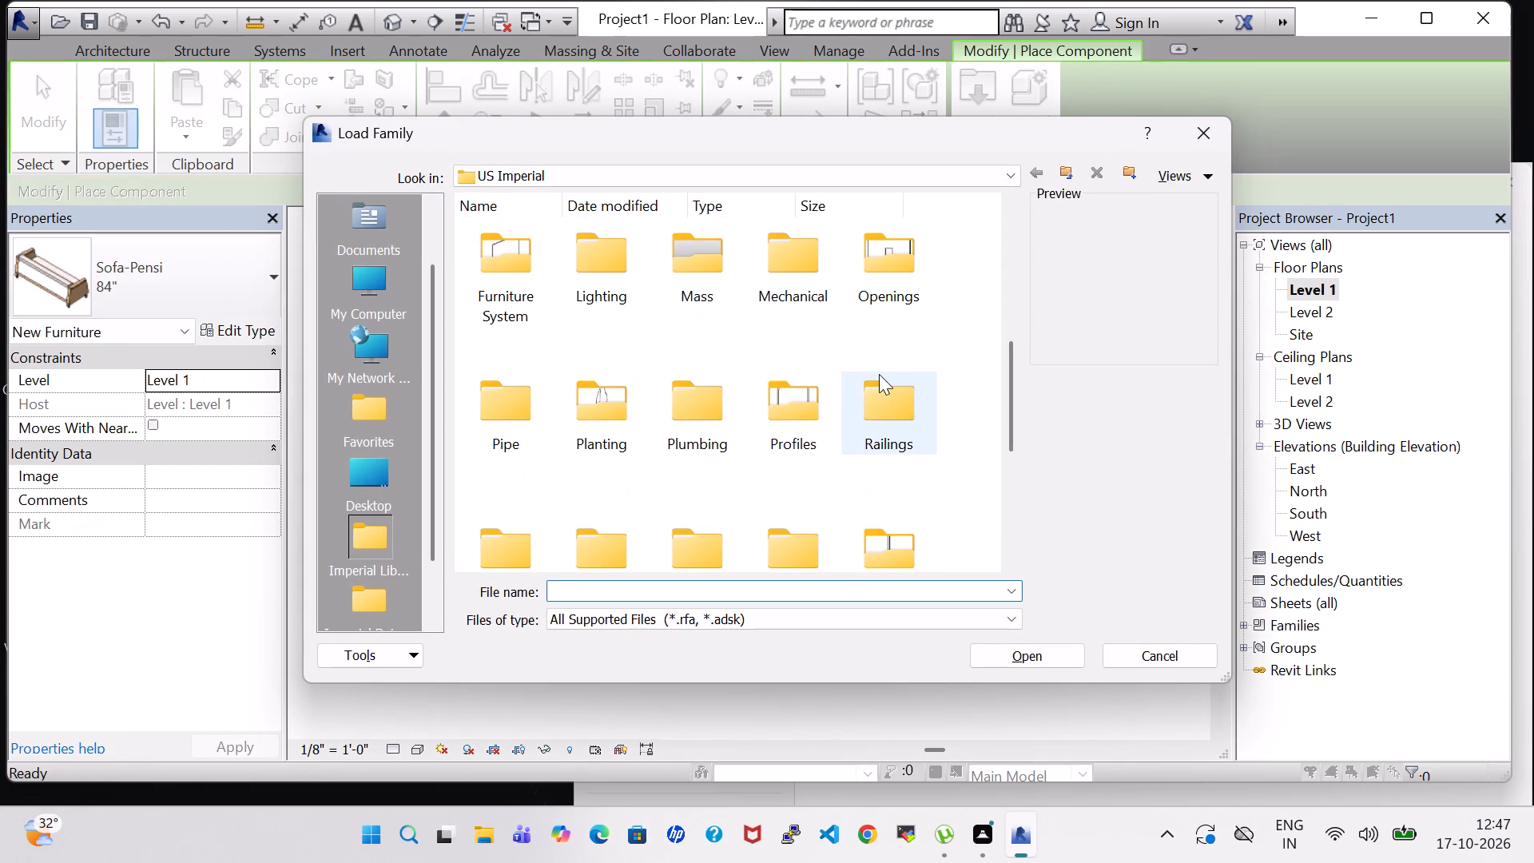
scroll(899, 362, up, 1)
double_click(897, 350)
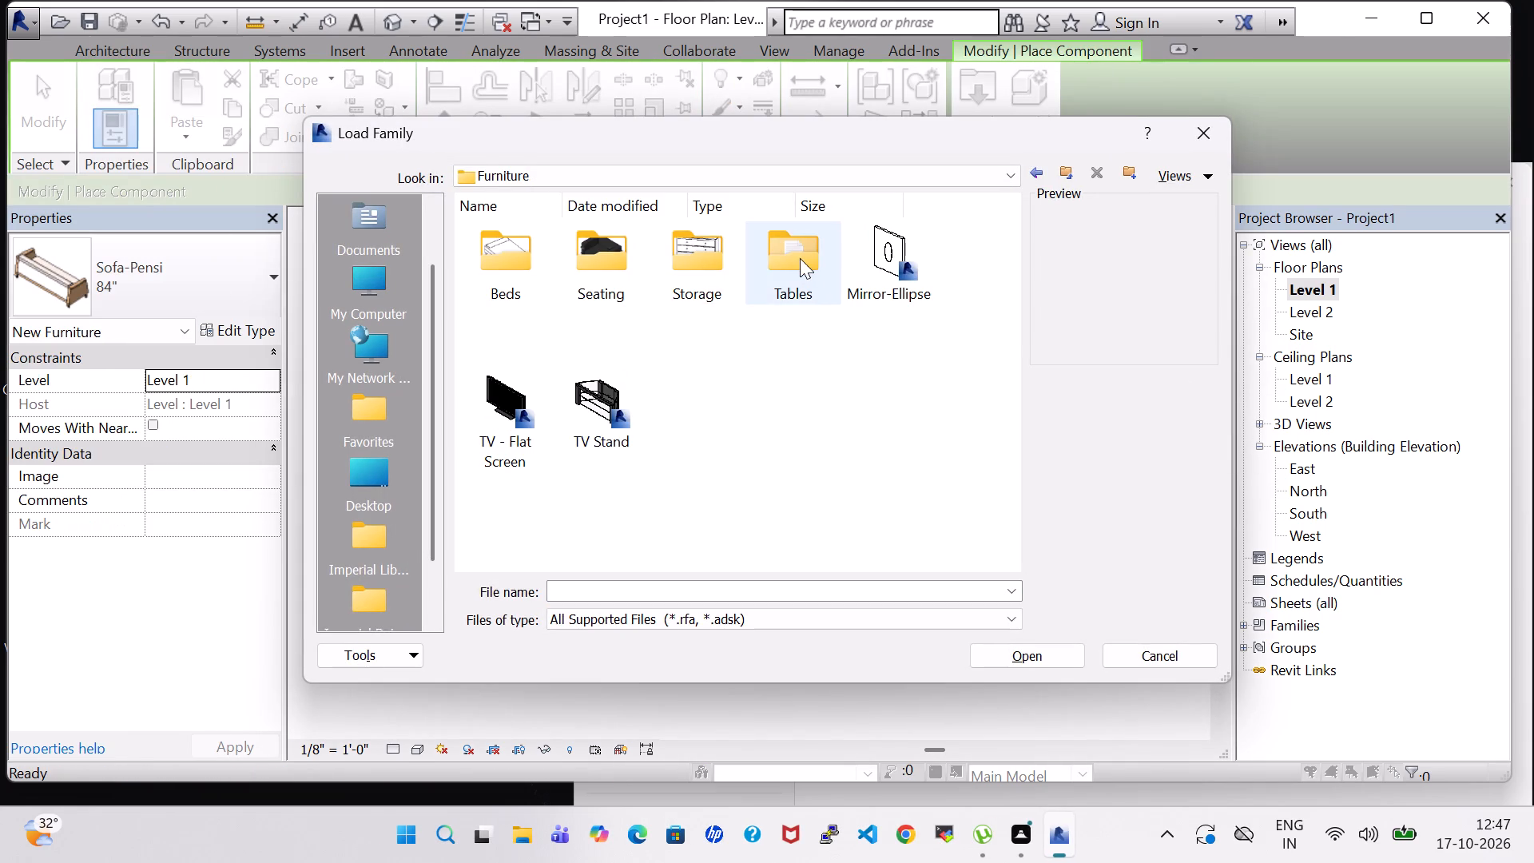
double_click(801, 258)
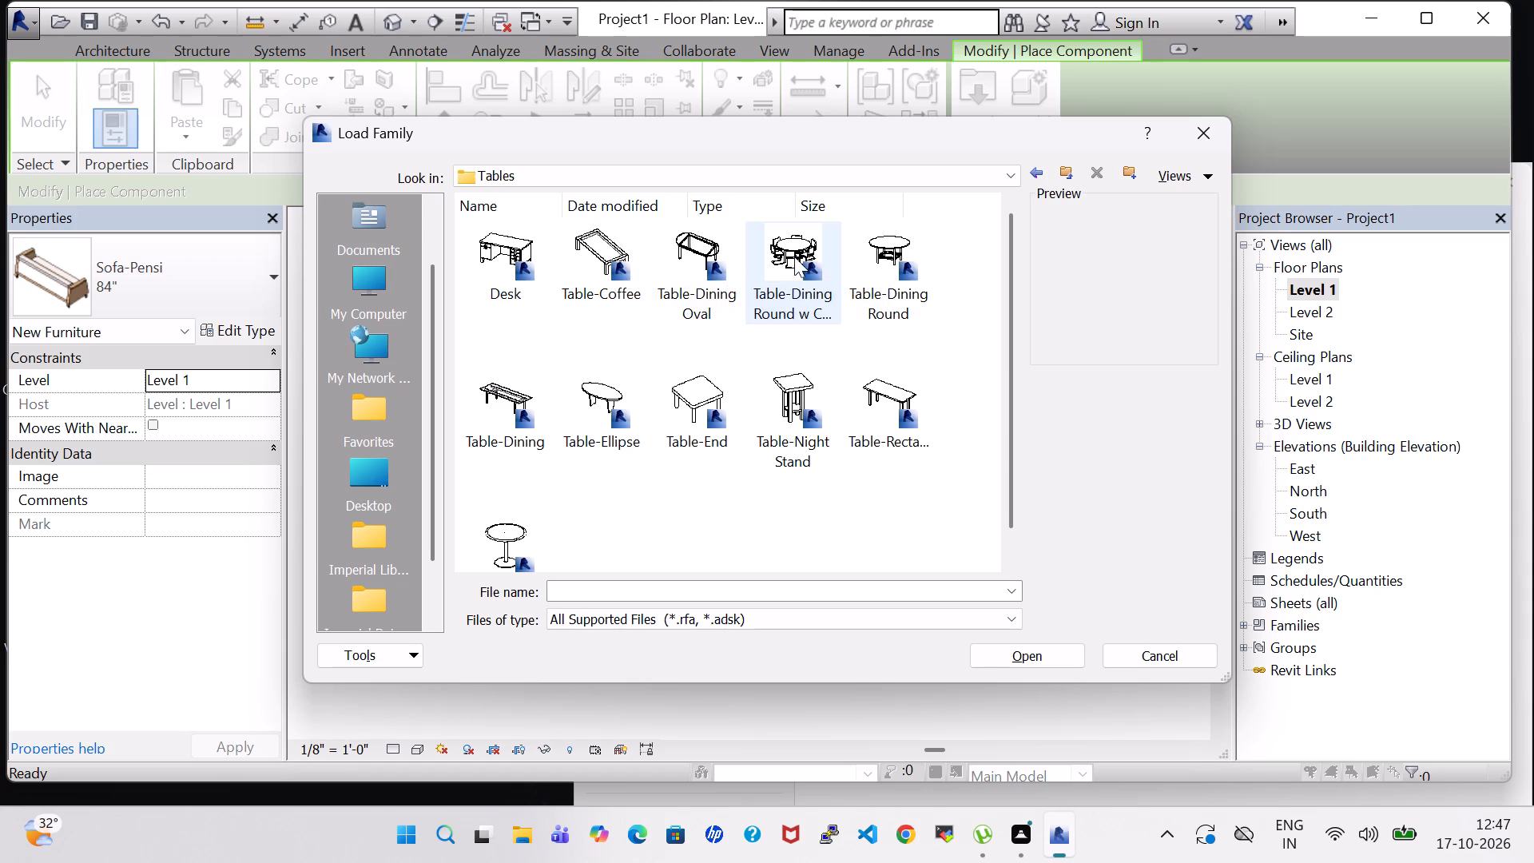
click(534, 397)
click(1004, 659)
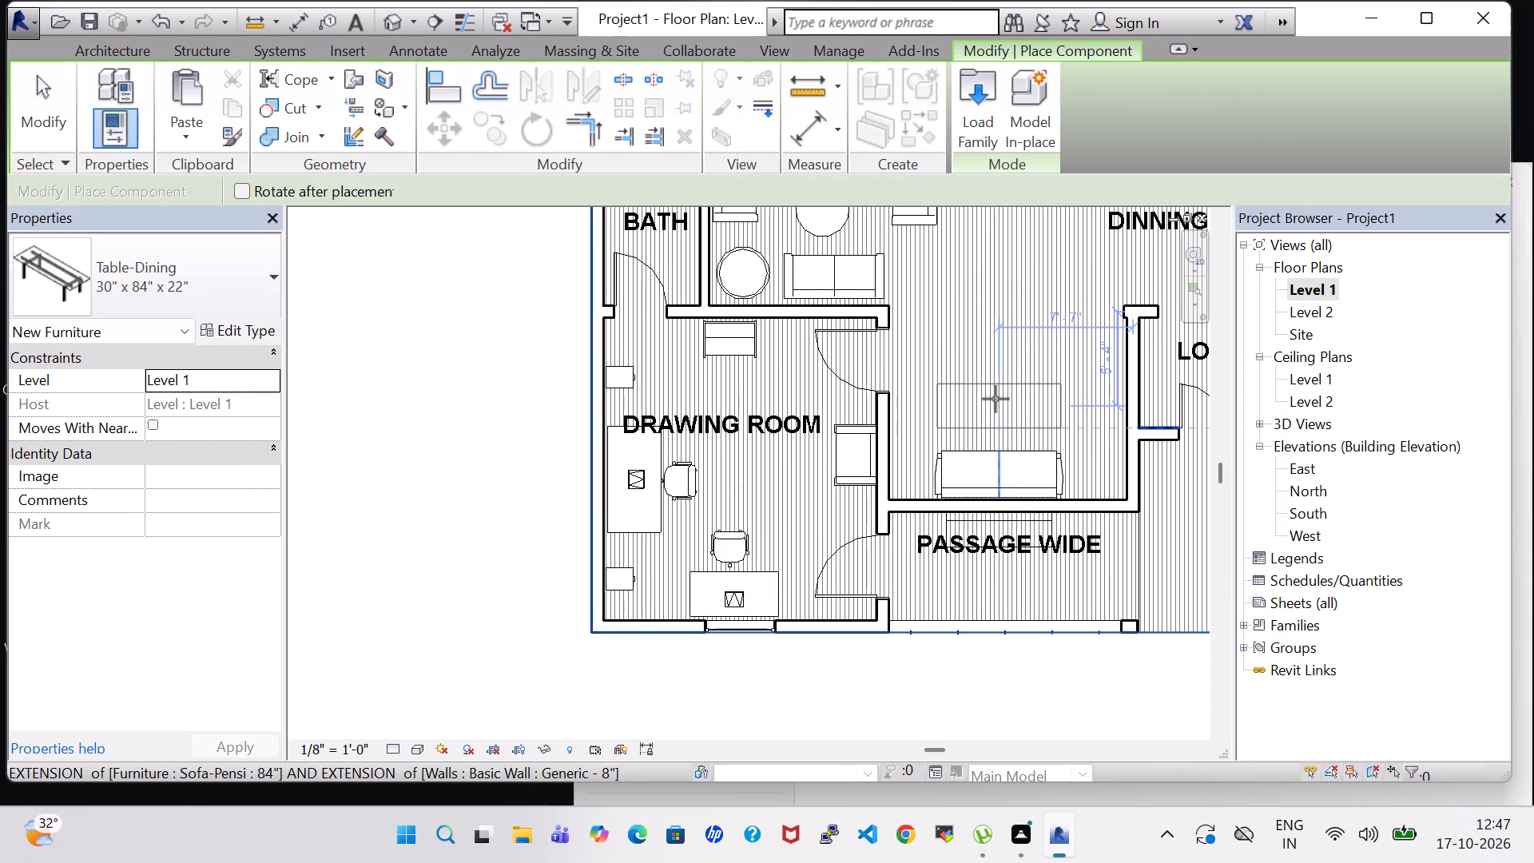
click(996, 399)
key(Escape)
key(Escape)
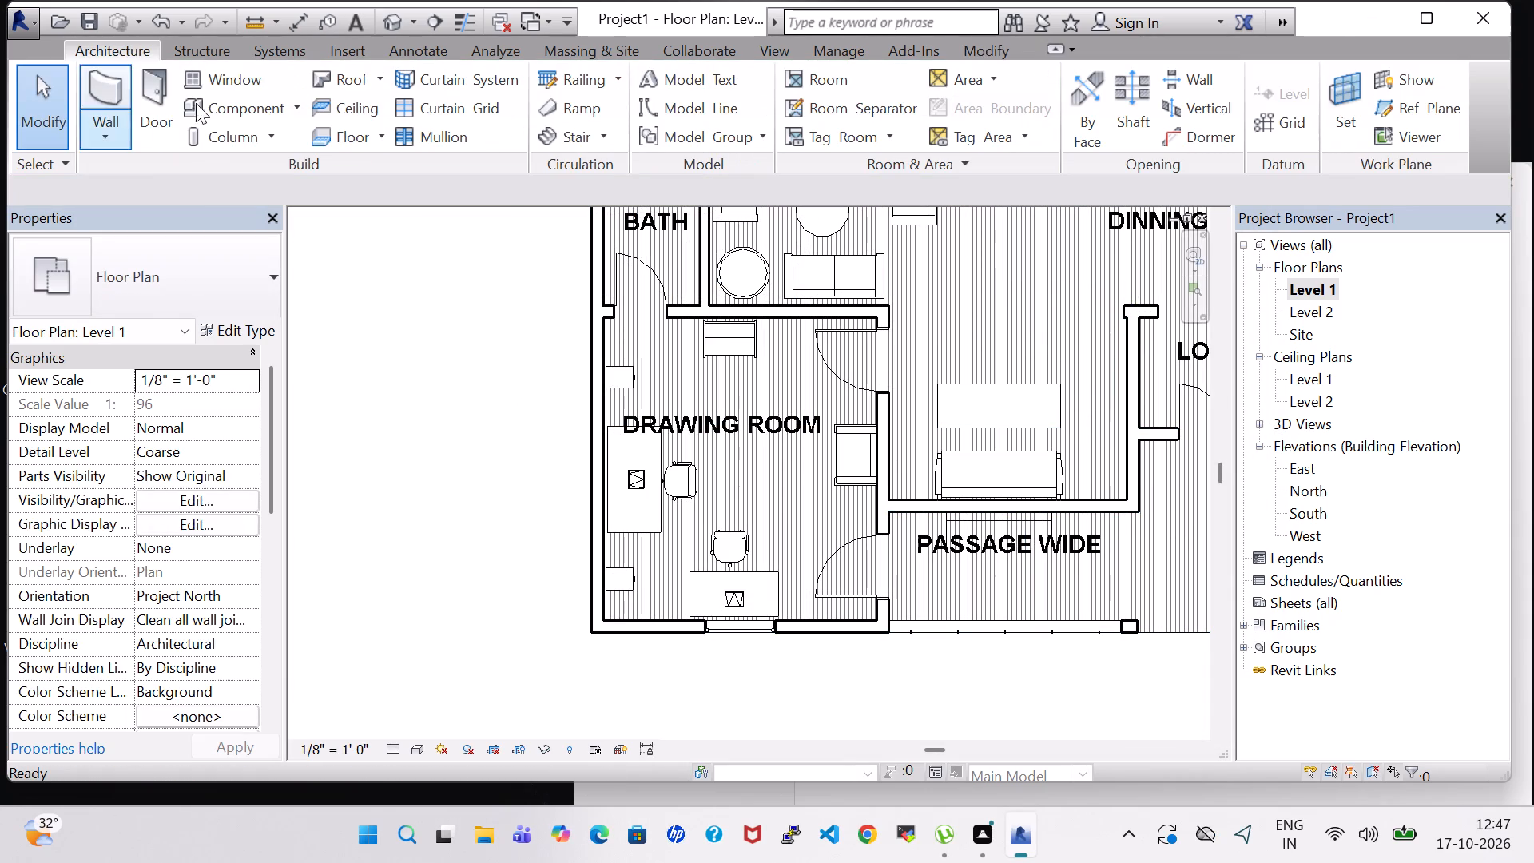
Examine the new table and sofa beside the drawing room in the 3D view, and look over the whole Level 1 plan.
click(394, 34)
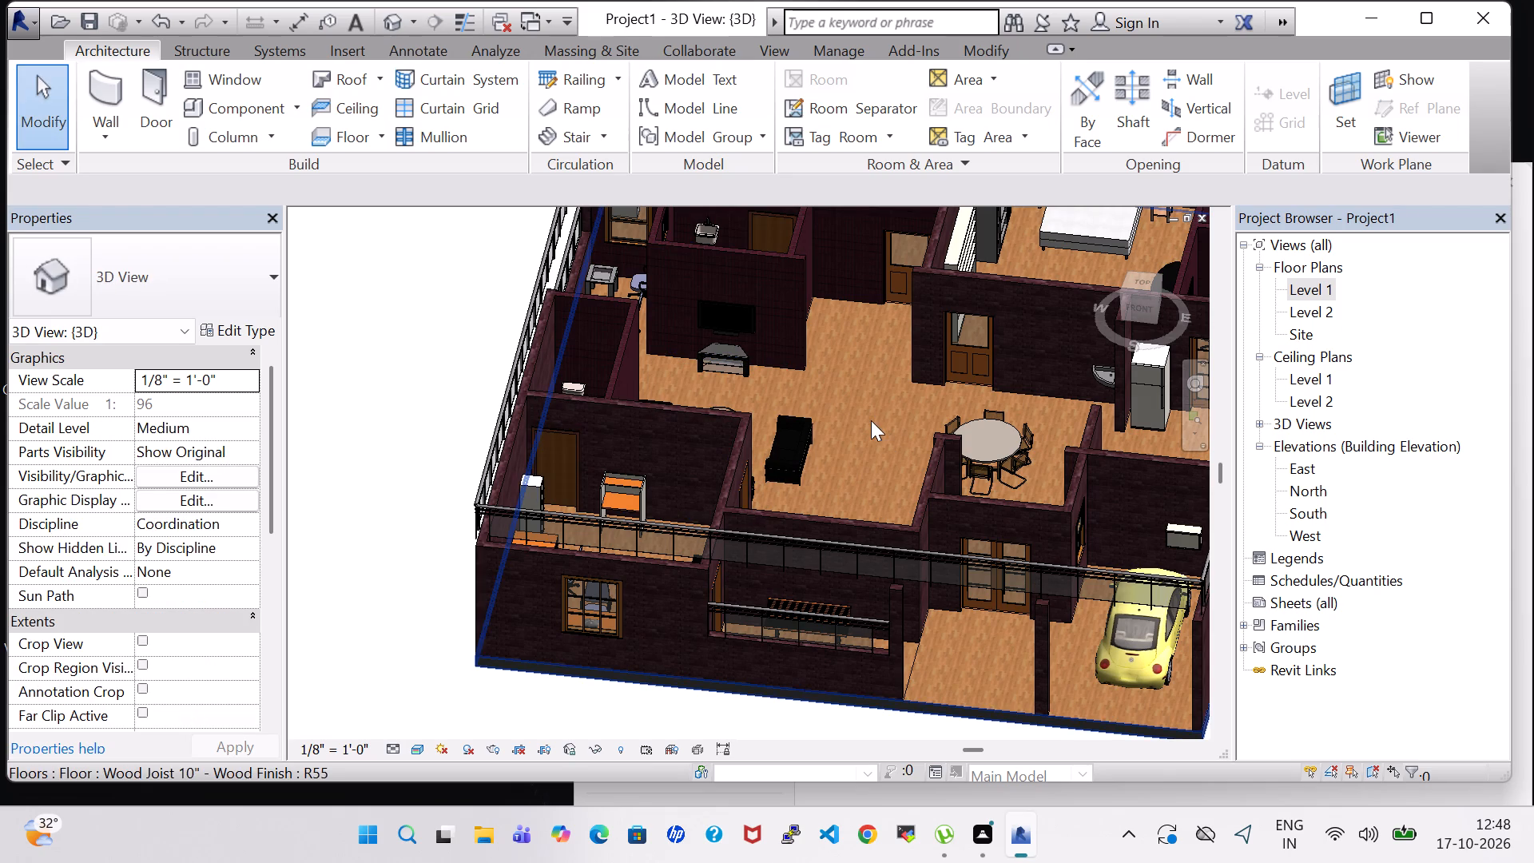
shift+middle_drag(871, 420, 852, 642)
middle_drag(852, 533, 646, 567)
middle_drag(670, 563, 674, 443)
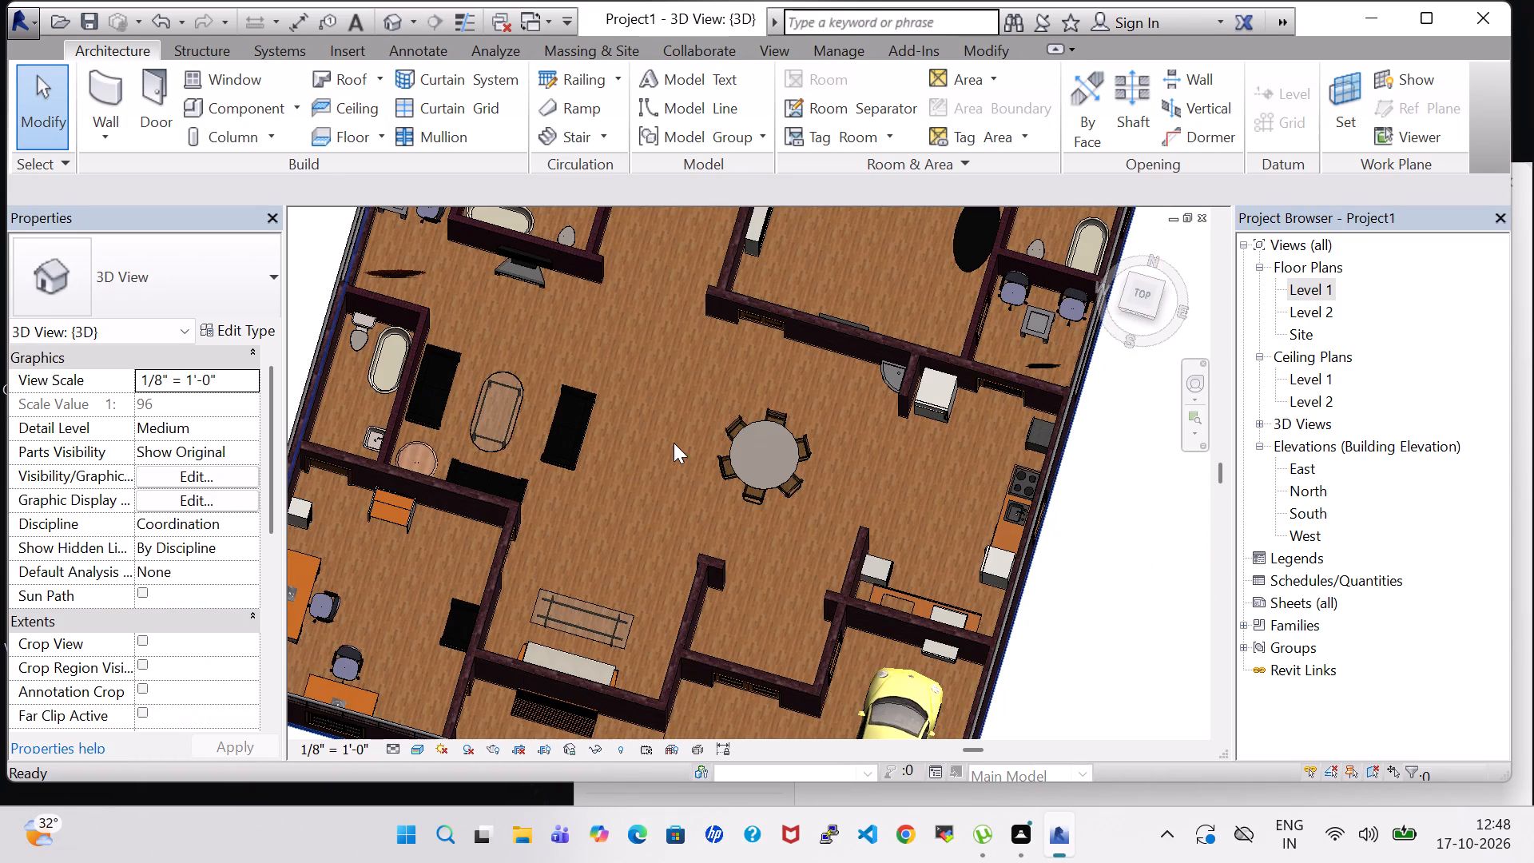
middle_drag(678, 483, 721, 380)
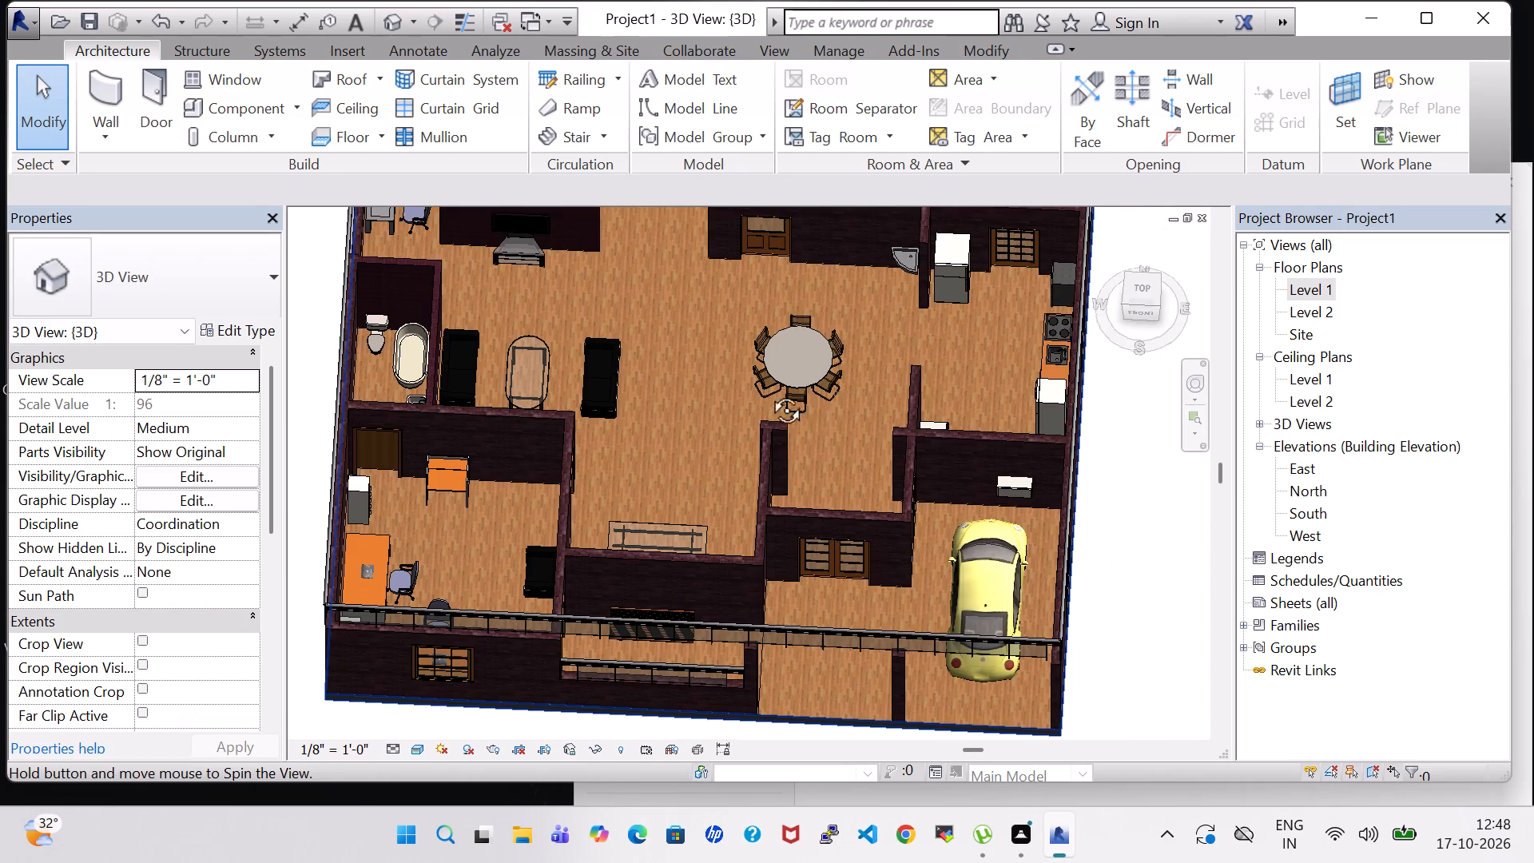
double_click(1321, 284)
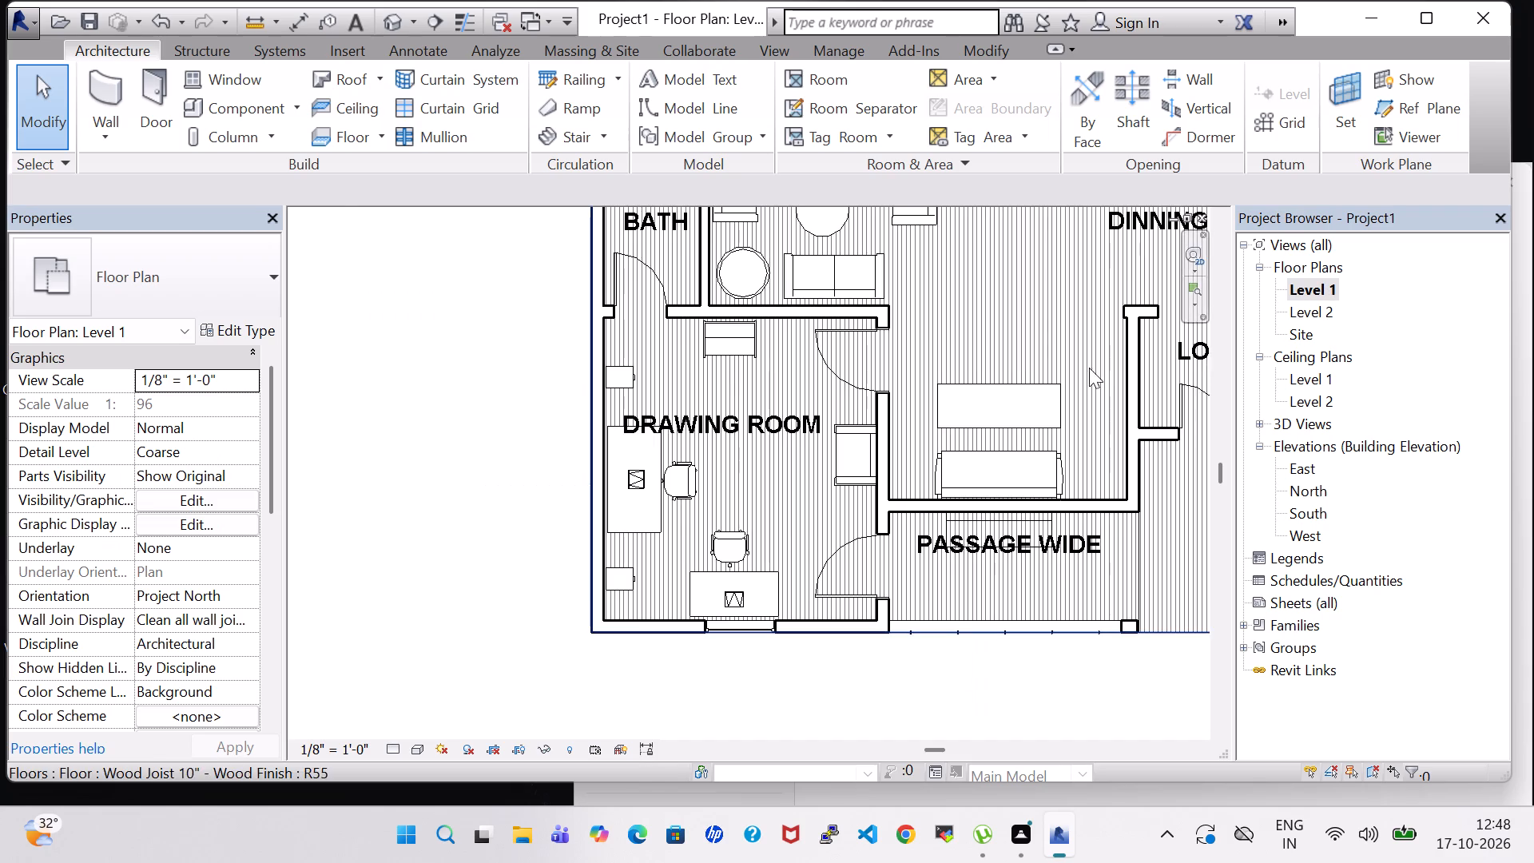
scroll(1021, 400, down, 2)
middle_drag(1012, 372, 799, 464)
scroll(796, 471, down, 3)
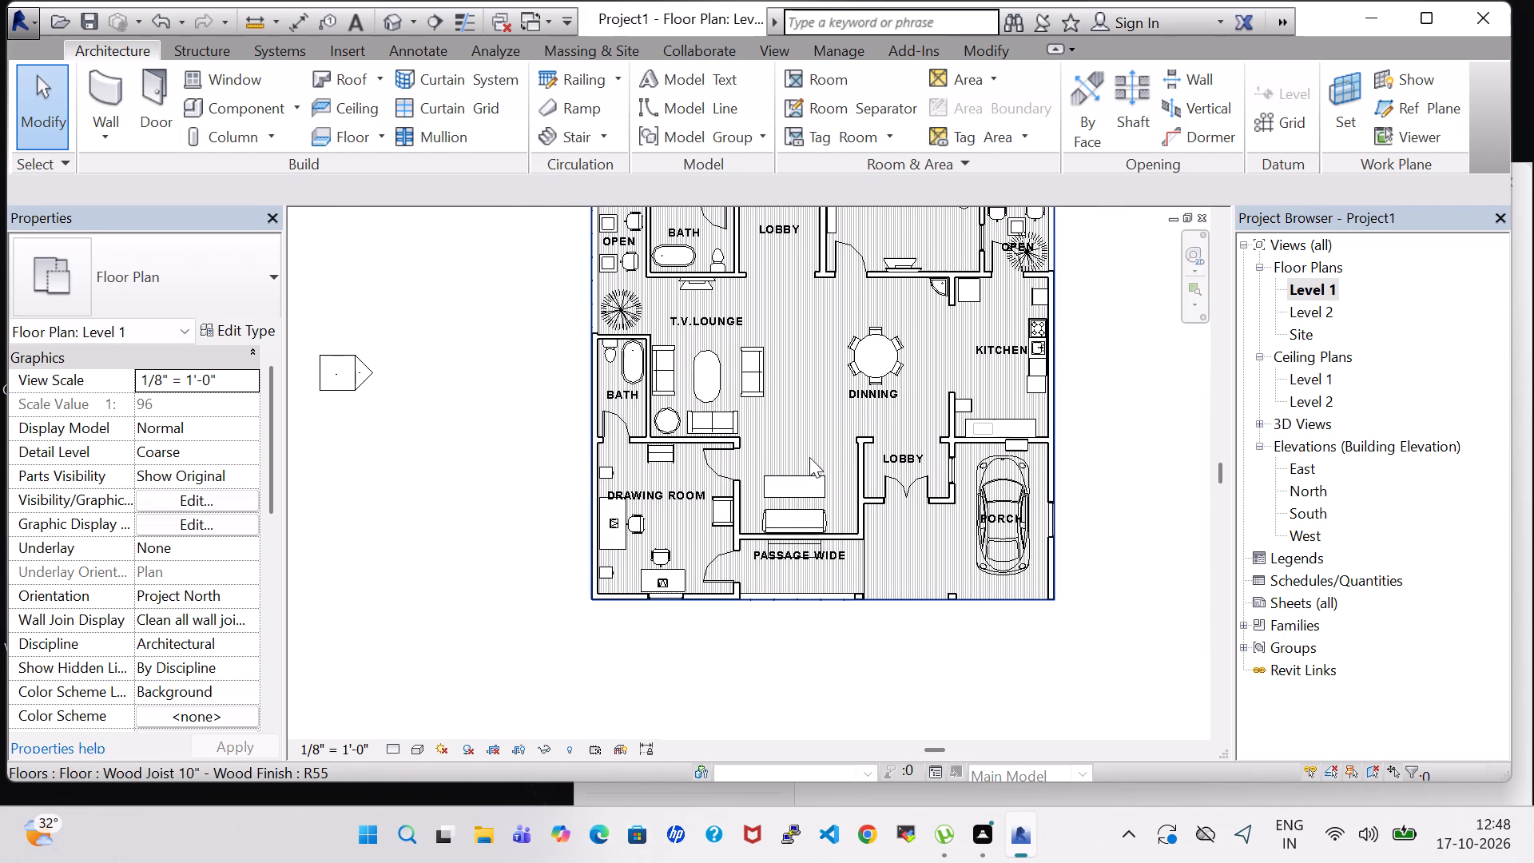
middle_drag(821, 436, 741, 545)
middle_click(733, 574)
middle_click(729, 579)
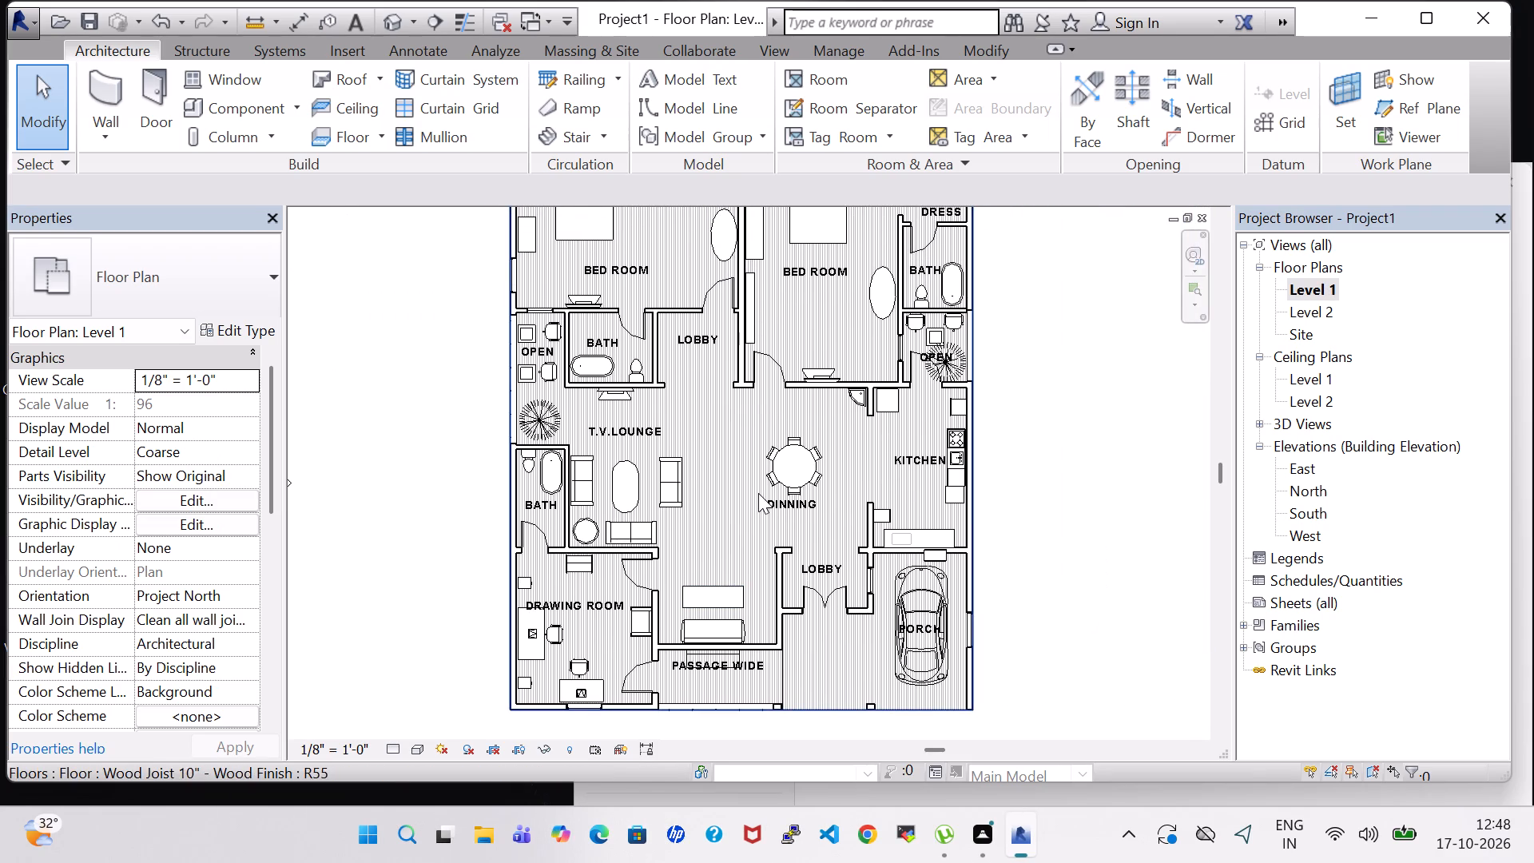
scroll(758, 493, down, 2)
middle_drag(728, 461, 702, 467)
scroll(704, 467, up, 1)
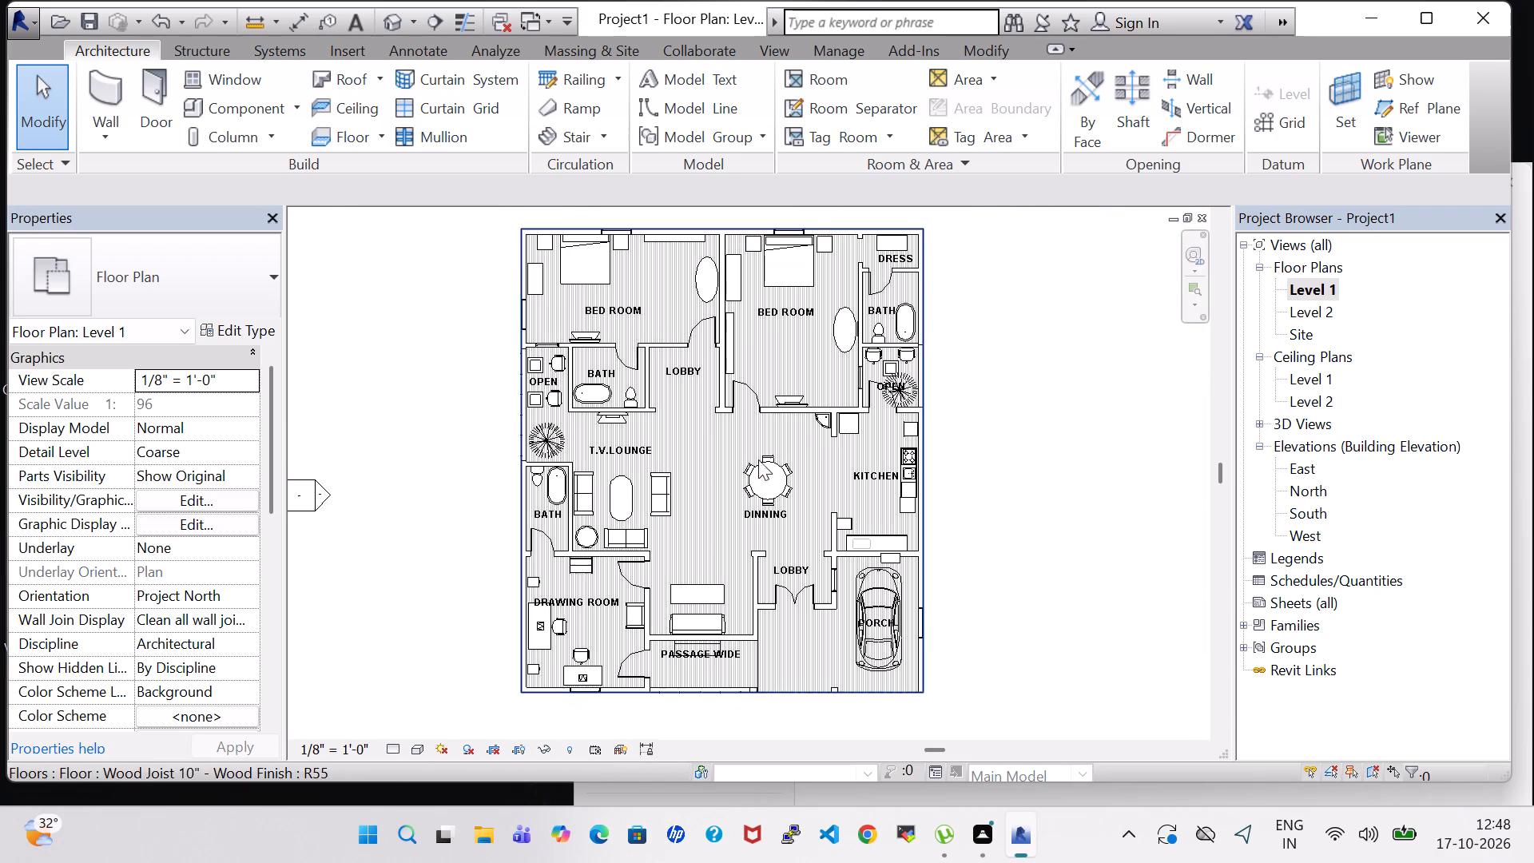
middle_drag(998, 435, 1009, 470)
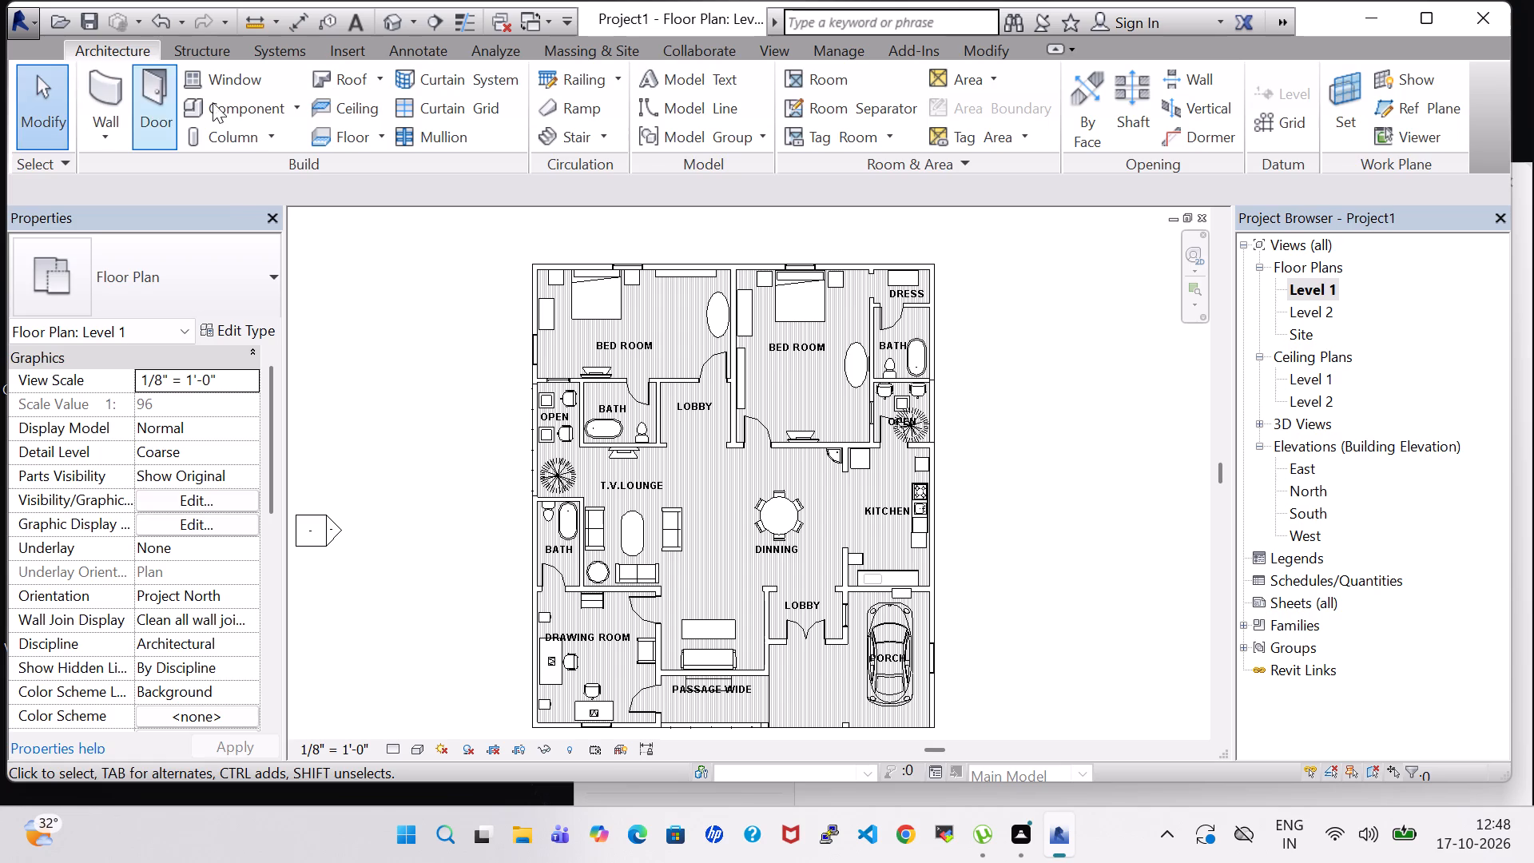
Load the RPC Picture Frame component family from the Entourage library.
click(219, 102)
click(964, 111)
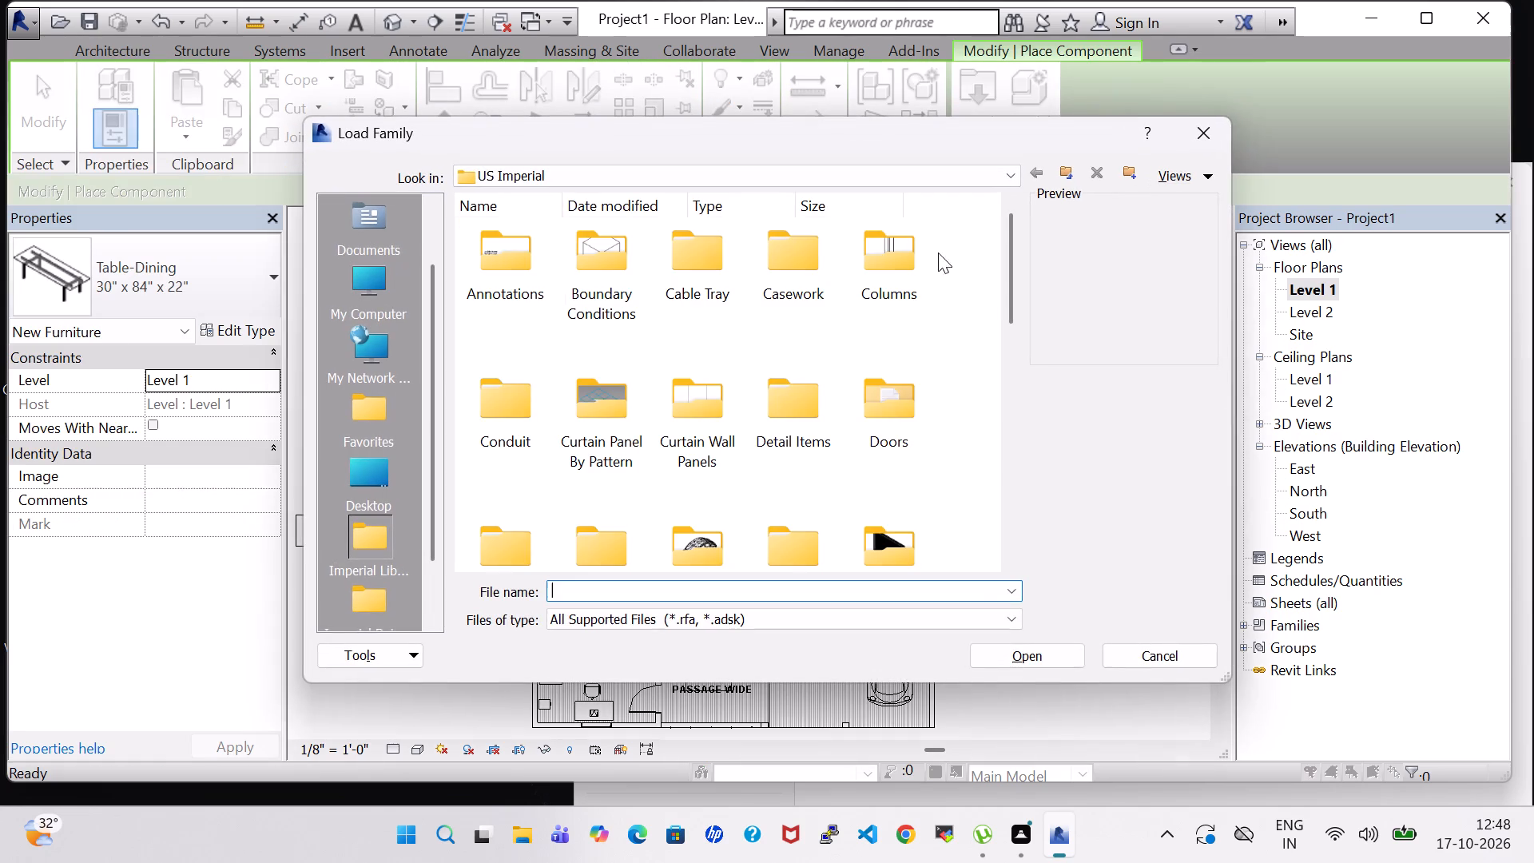
scroll(833, 405, down, 1)
double_click(722, 331)
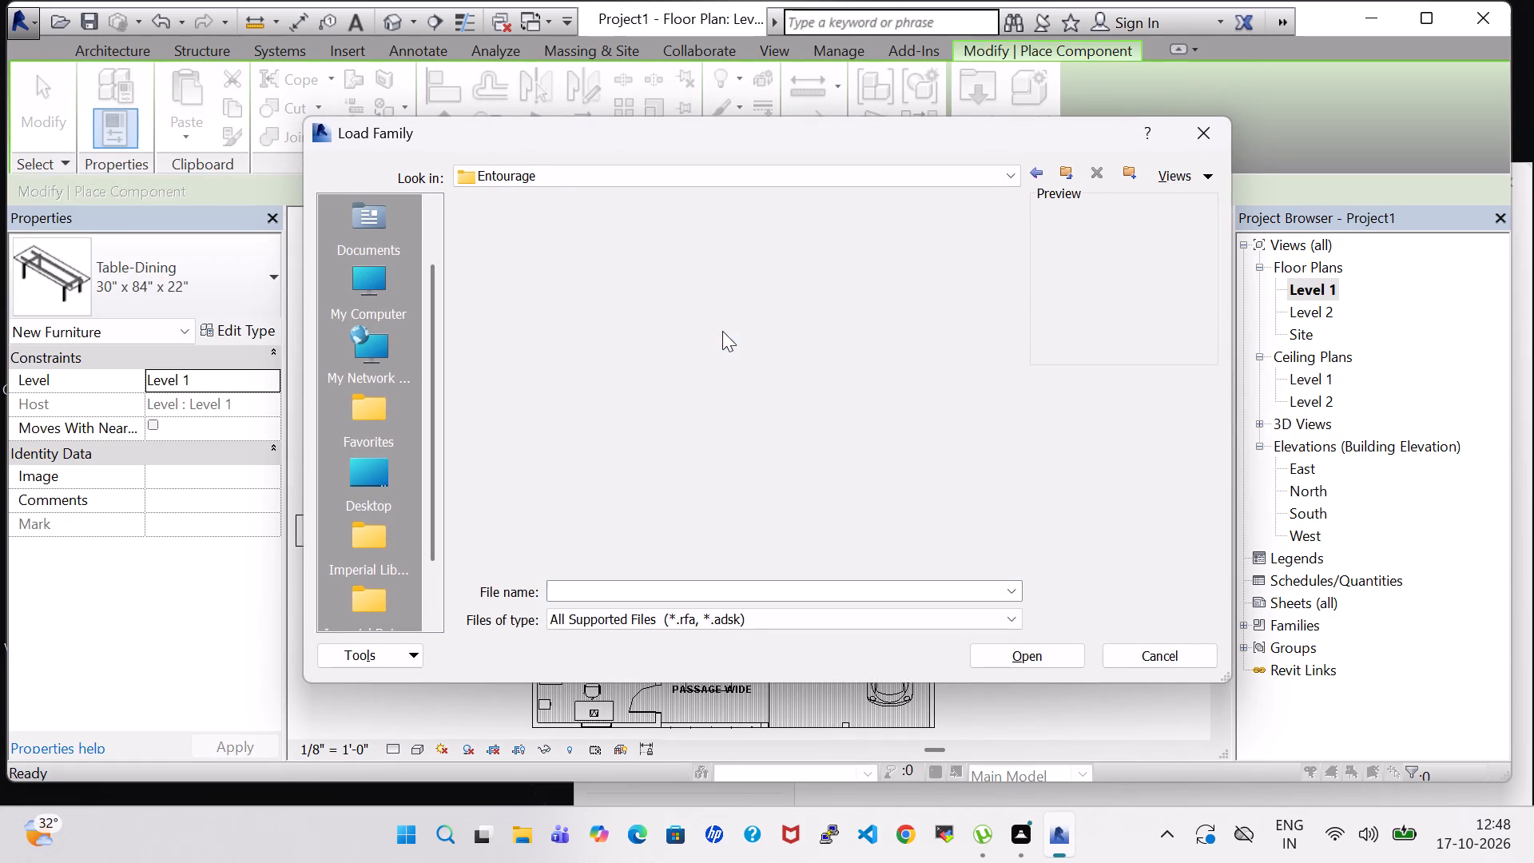
click(494, 411)
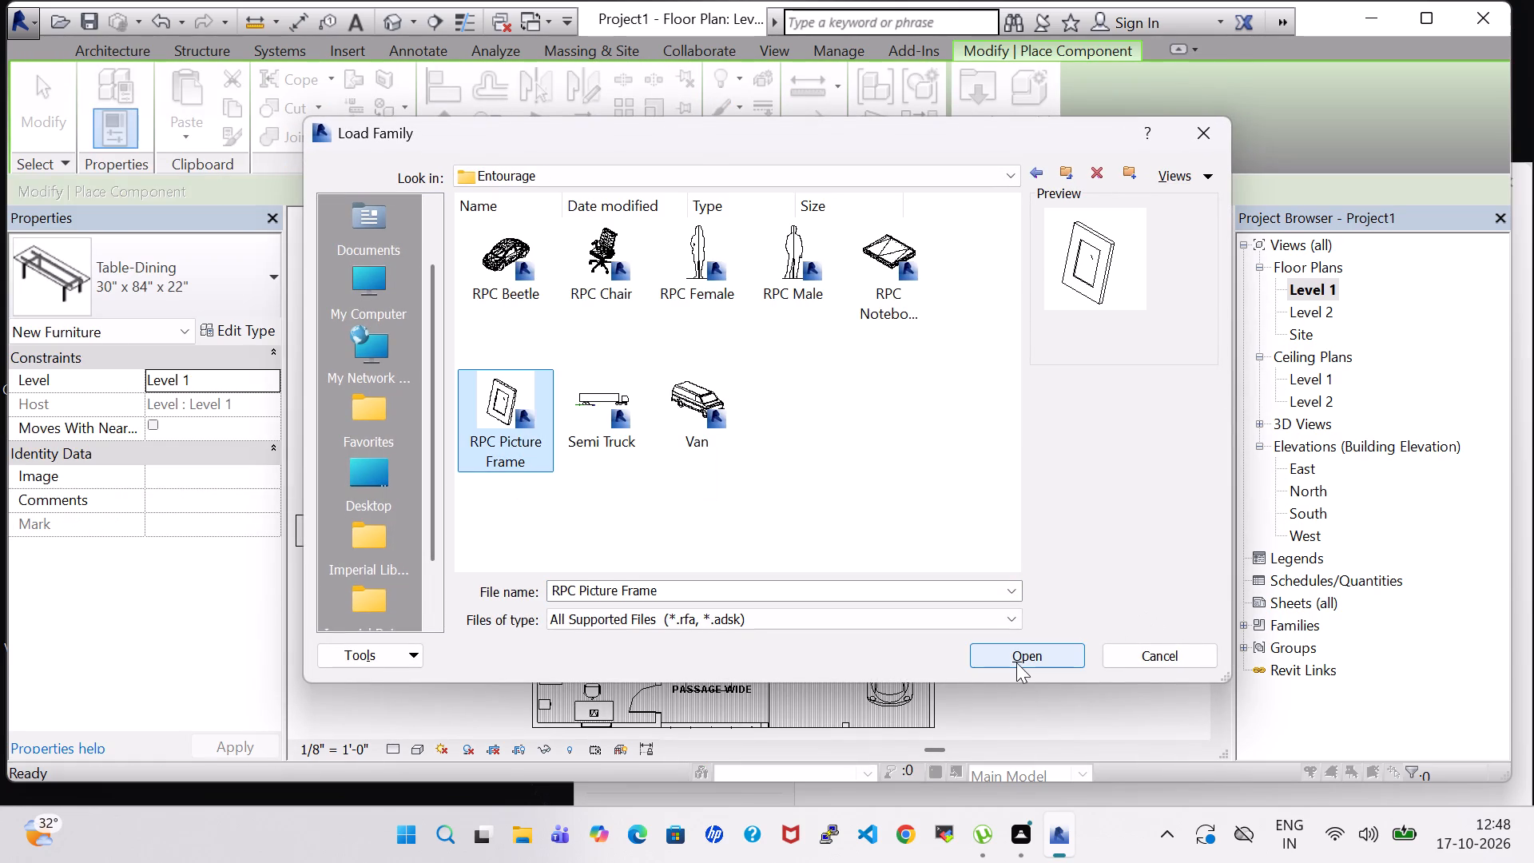
click(1016, 662)
Place a rotated picture frame on the bedroom side of the short wall between the bath door and the bedroom door by the lobby.
scroll(706, 552, up, 8)
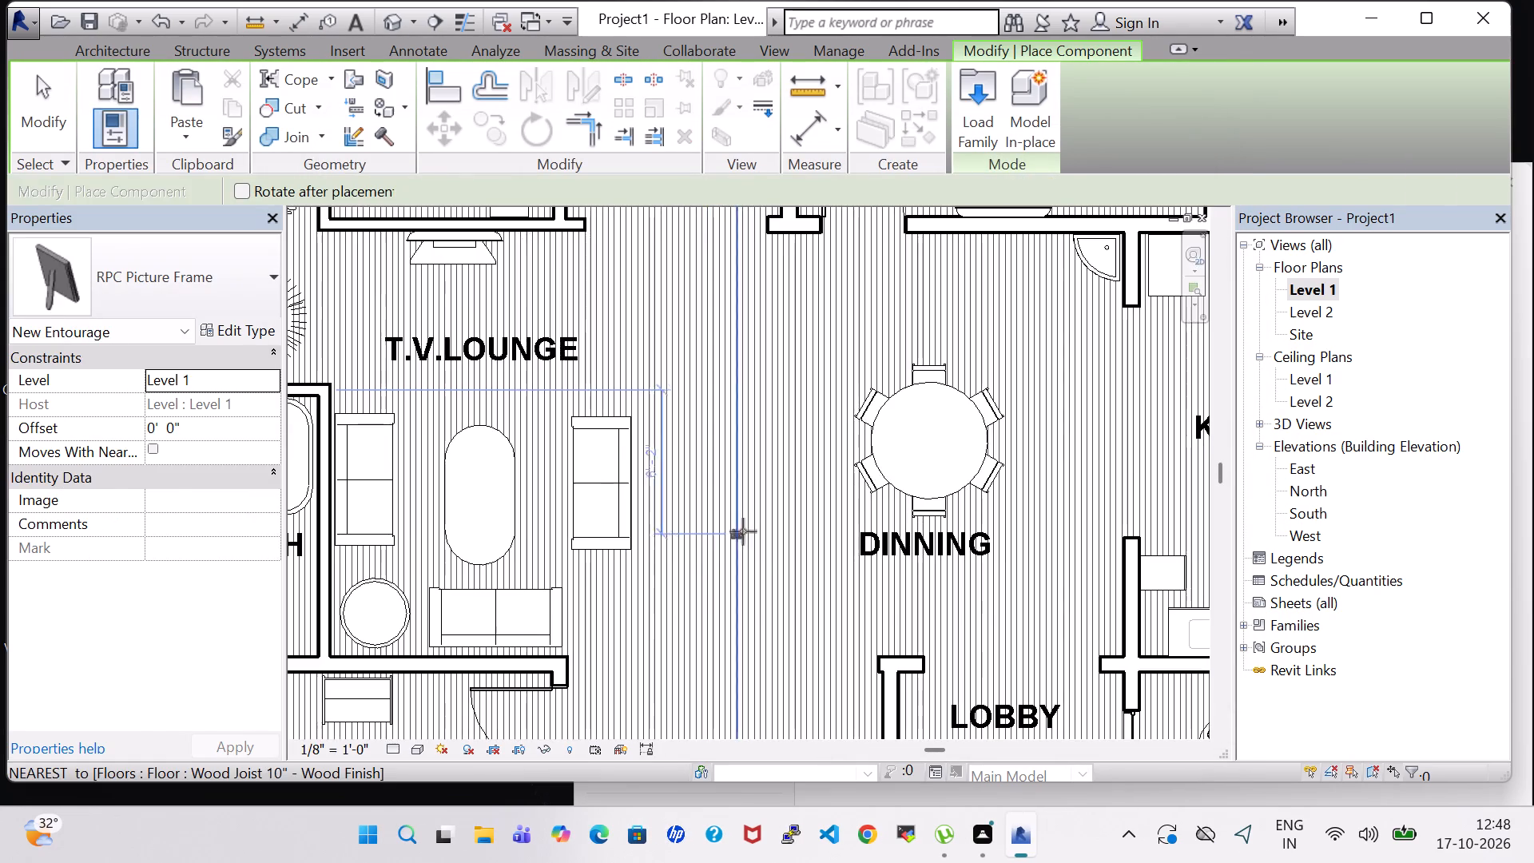
middle_drag(747, 531, 739, 532)
scroll(741, 531, down, 3)
middle_drag(718, 412, 757, 634)
scroll(613, 376, up, 2)
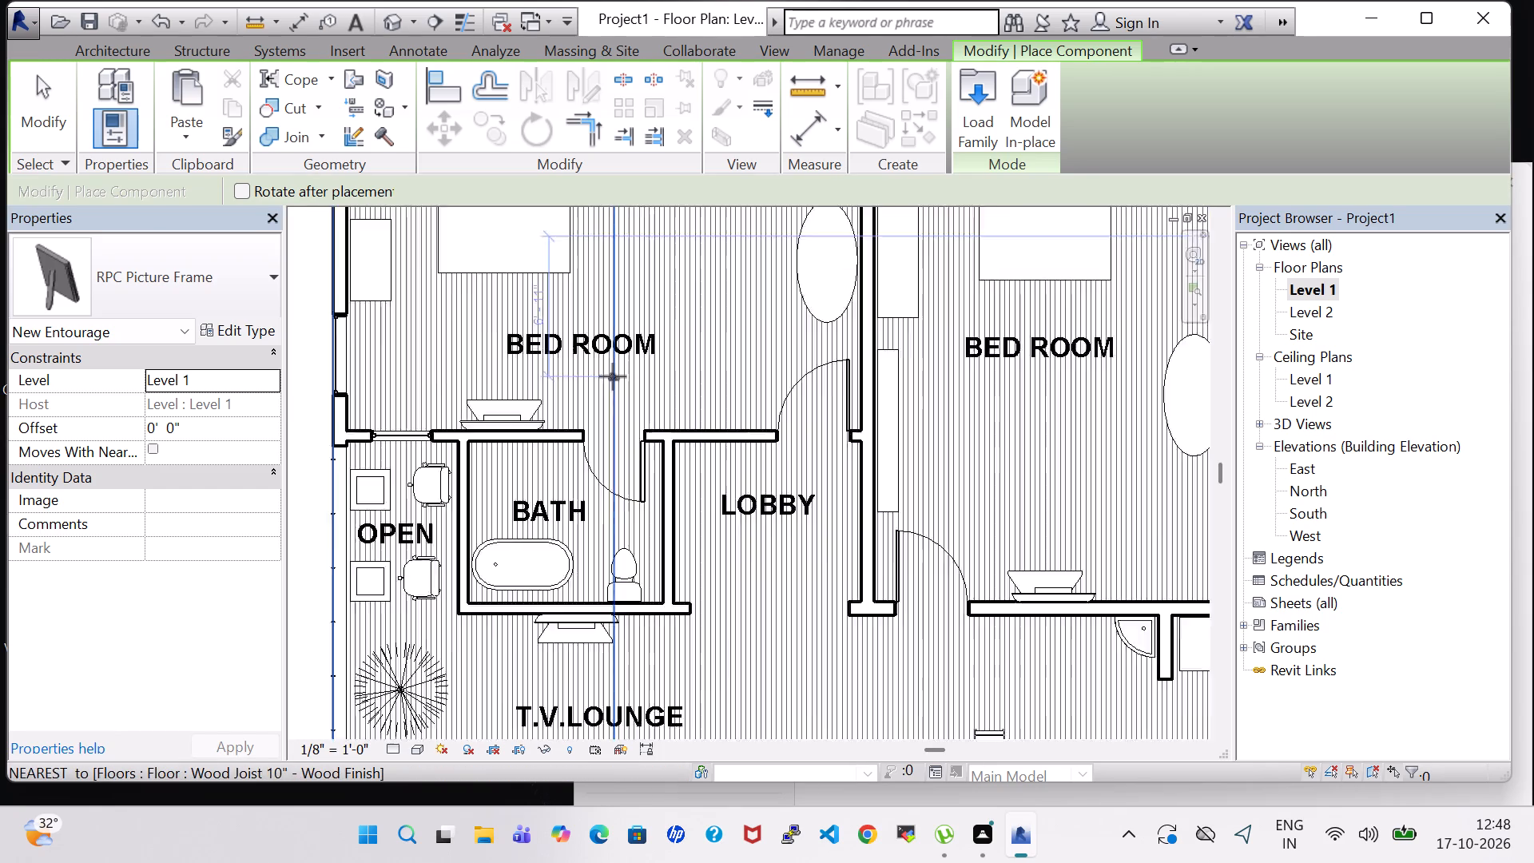
scroll(613, 376, up, 2)
middle_drag(613, 376, 606, 469)
scroll(734, 525, up, 8)
key(space)
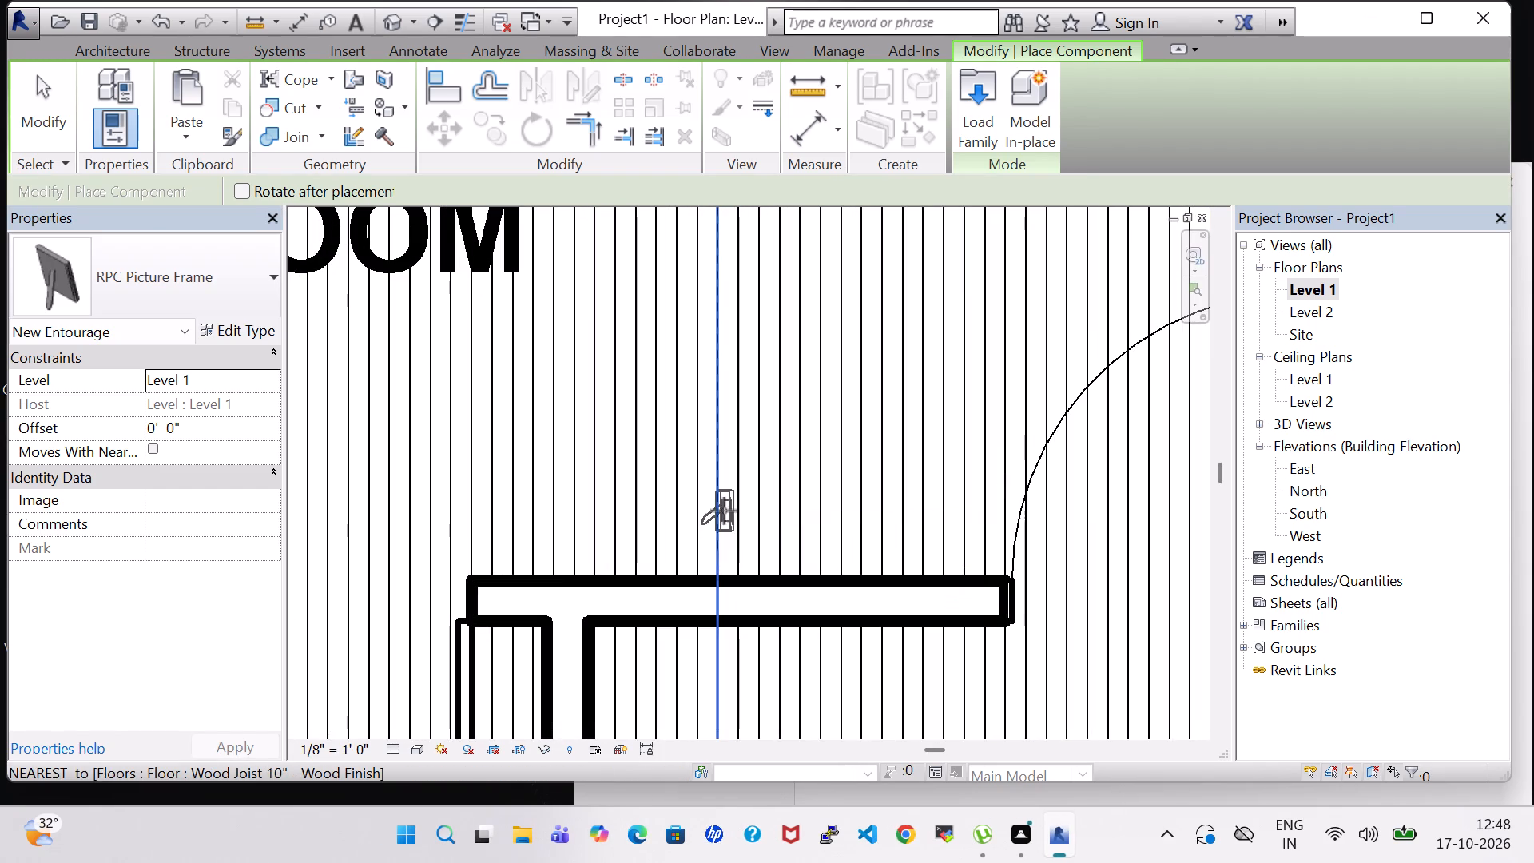
key(space)
click(722, 575)
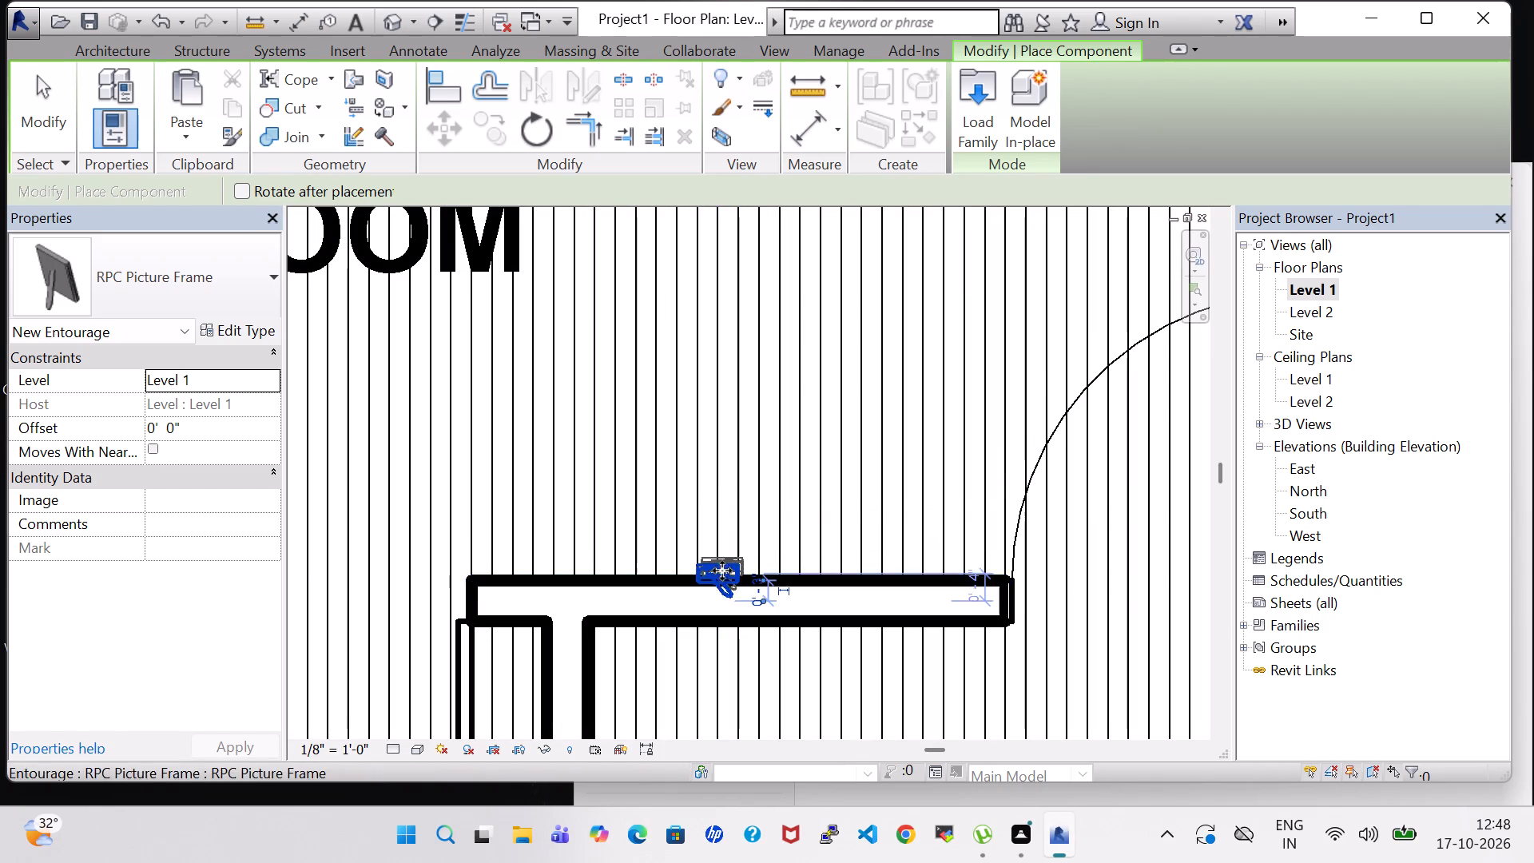
Place a second picture frame against the other bedroom's wall beside its TV, where the kitchen partition meets the wall.
scroll(742, 431, down, 11)
middle_drag(737, 380, 695, 522)
scroll(707, 468, down, 1)
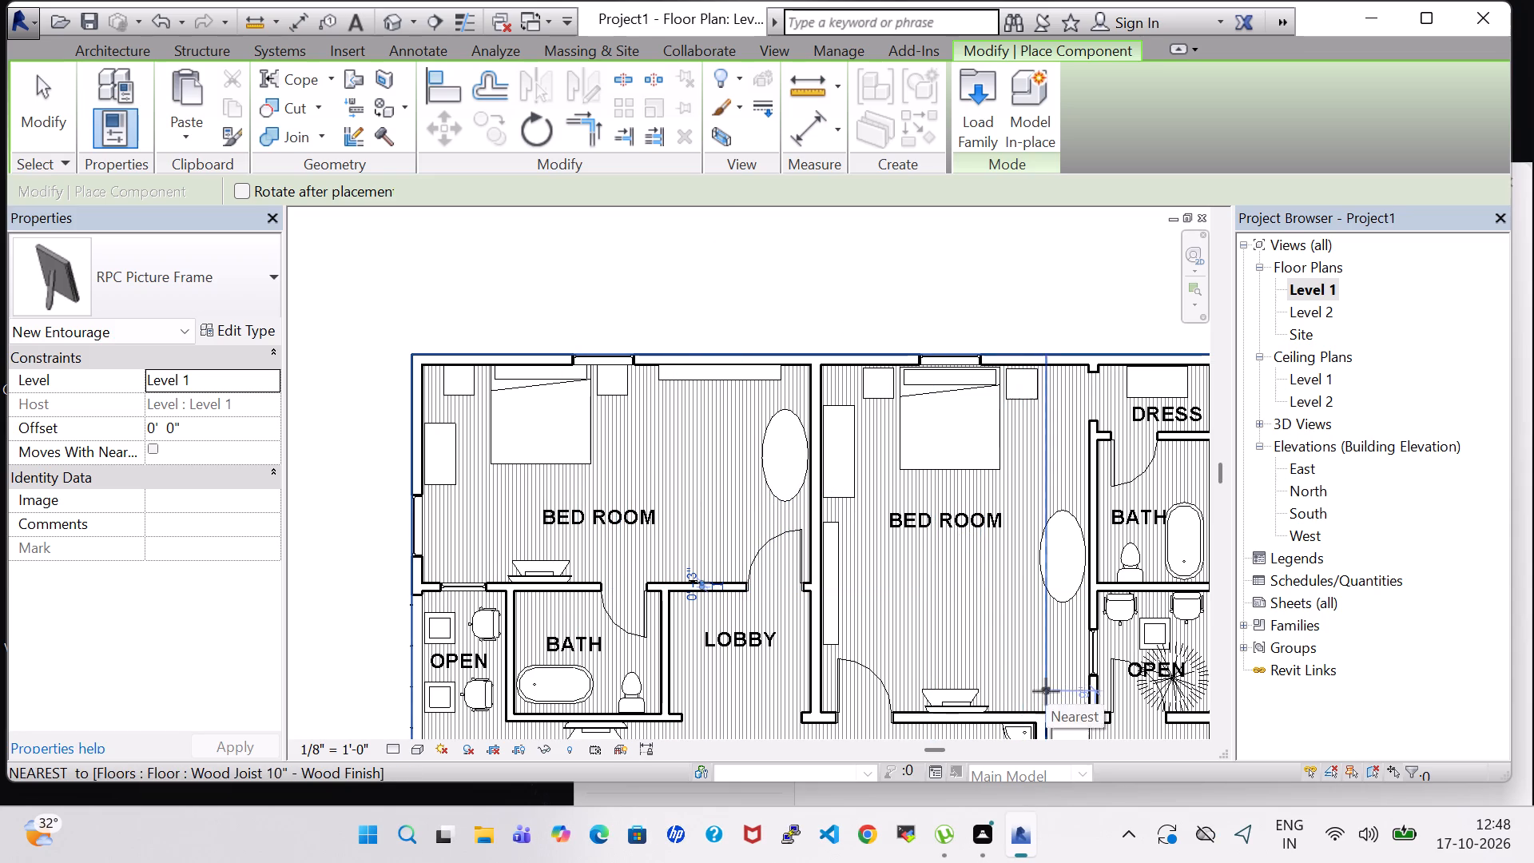
key(space)
key(space)
scroll(1045, 693, up, 5)
middle_drag(984, 494, 973, 480)
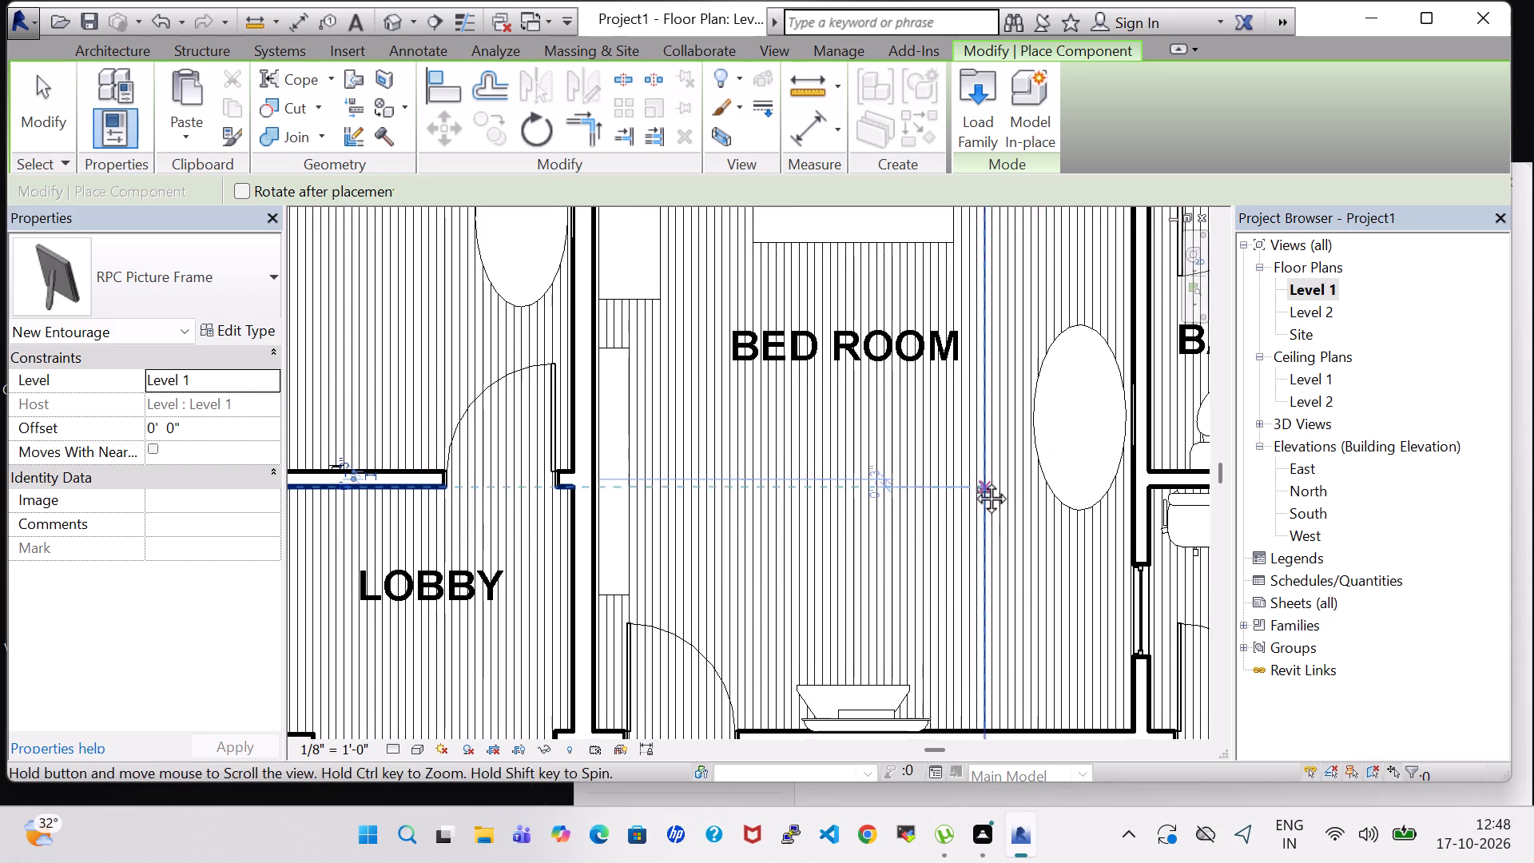
middle_drag(973, 480, 966, 443)
key(space)
key(space)
scroll(1016, 609, up, 5)
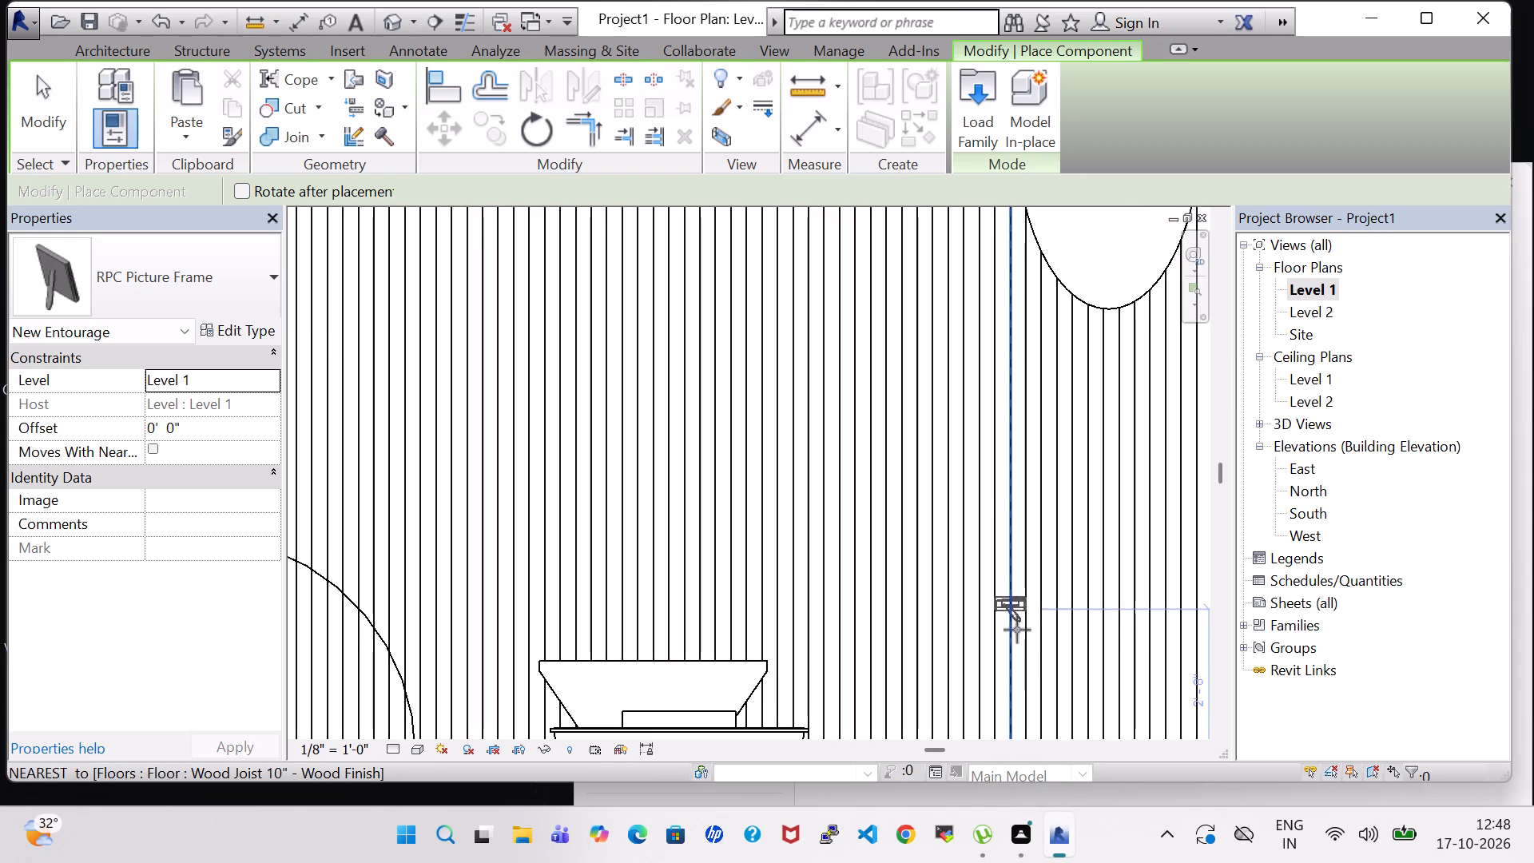
middle_drag(1017, 651, 887, 263)
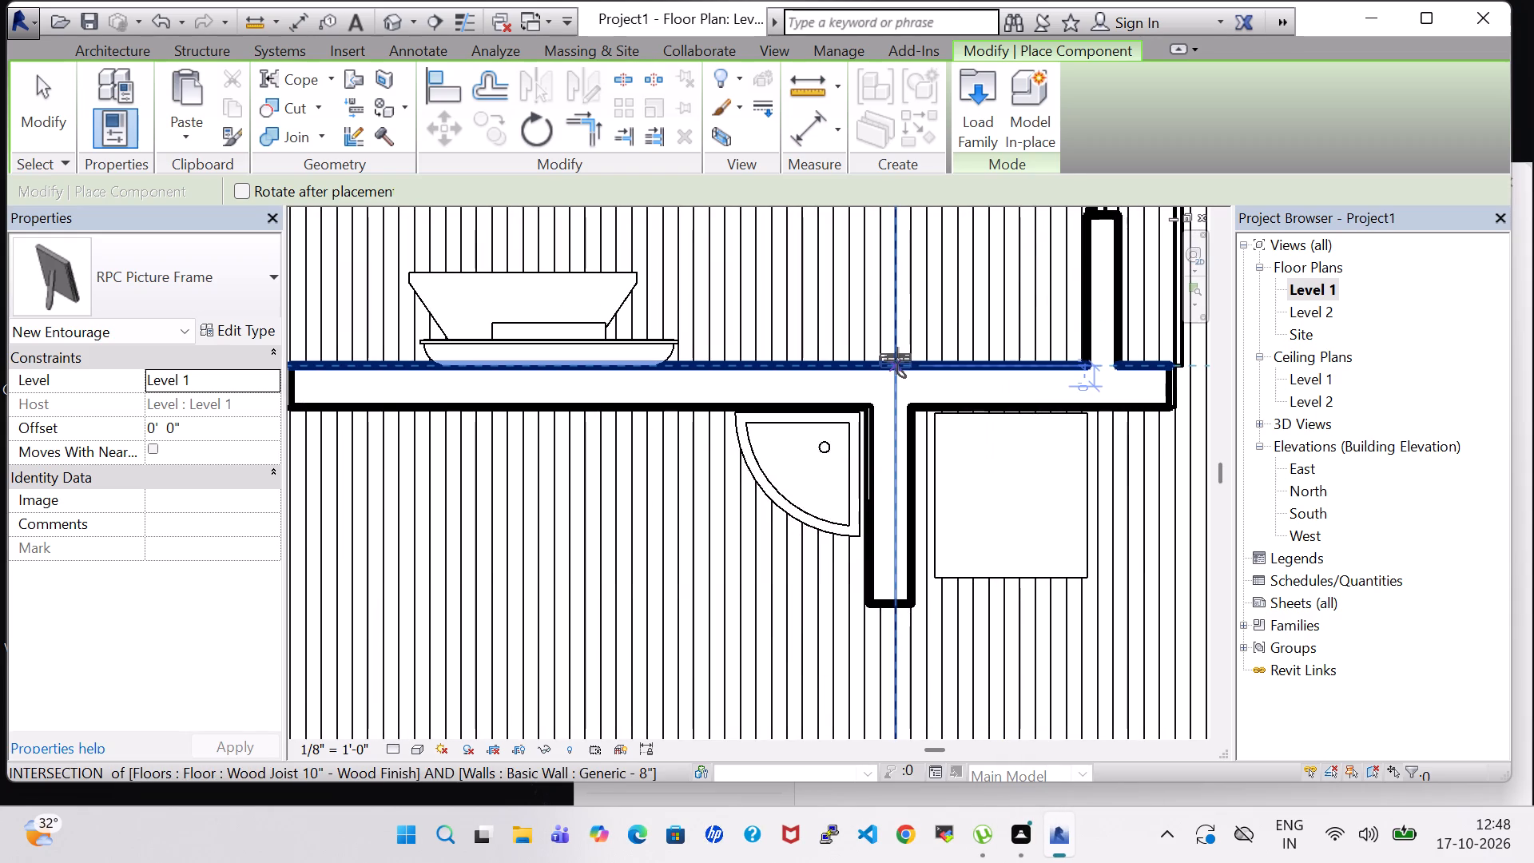
click(897, 360)
Place a third picture frame, turned to face the dining area, on the dining side of the wall behind the bedroom TV.
scroll(897, 318, down, 4)
middle_drag(892, 307, 855, 603)
scroll(844, 481, down, 4)
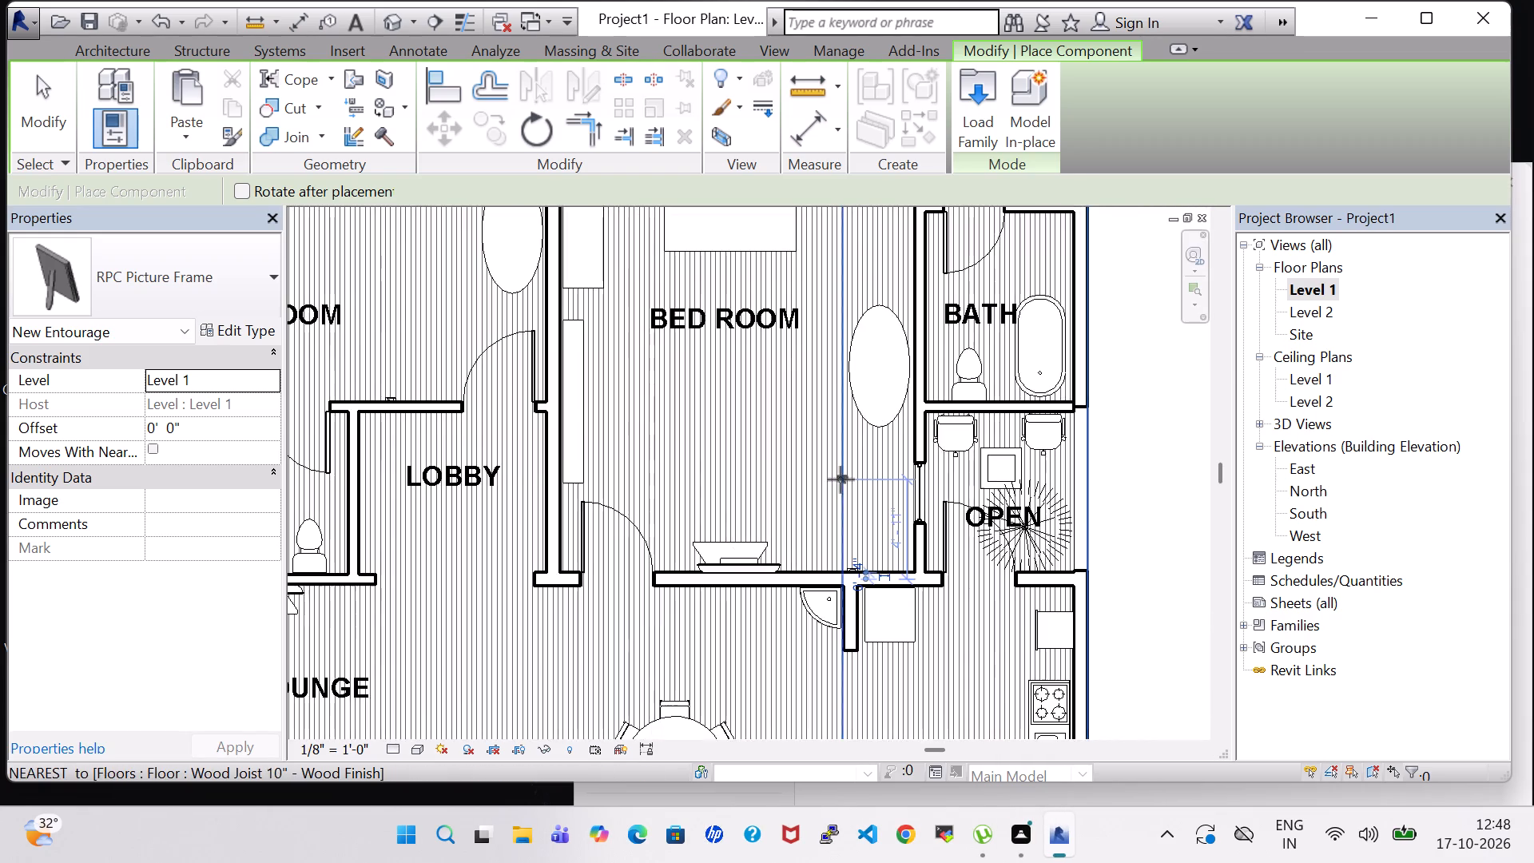
scroll(841, 479, down, 2)
middle_drag(846, 296, 815, 477)
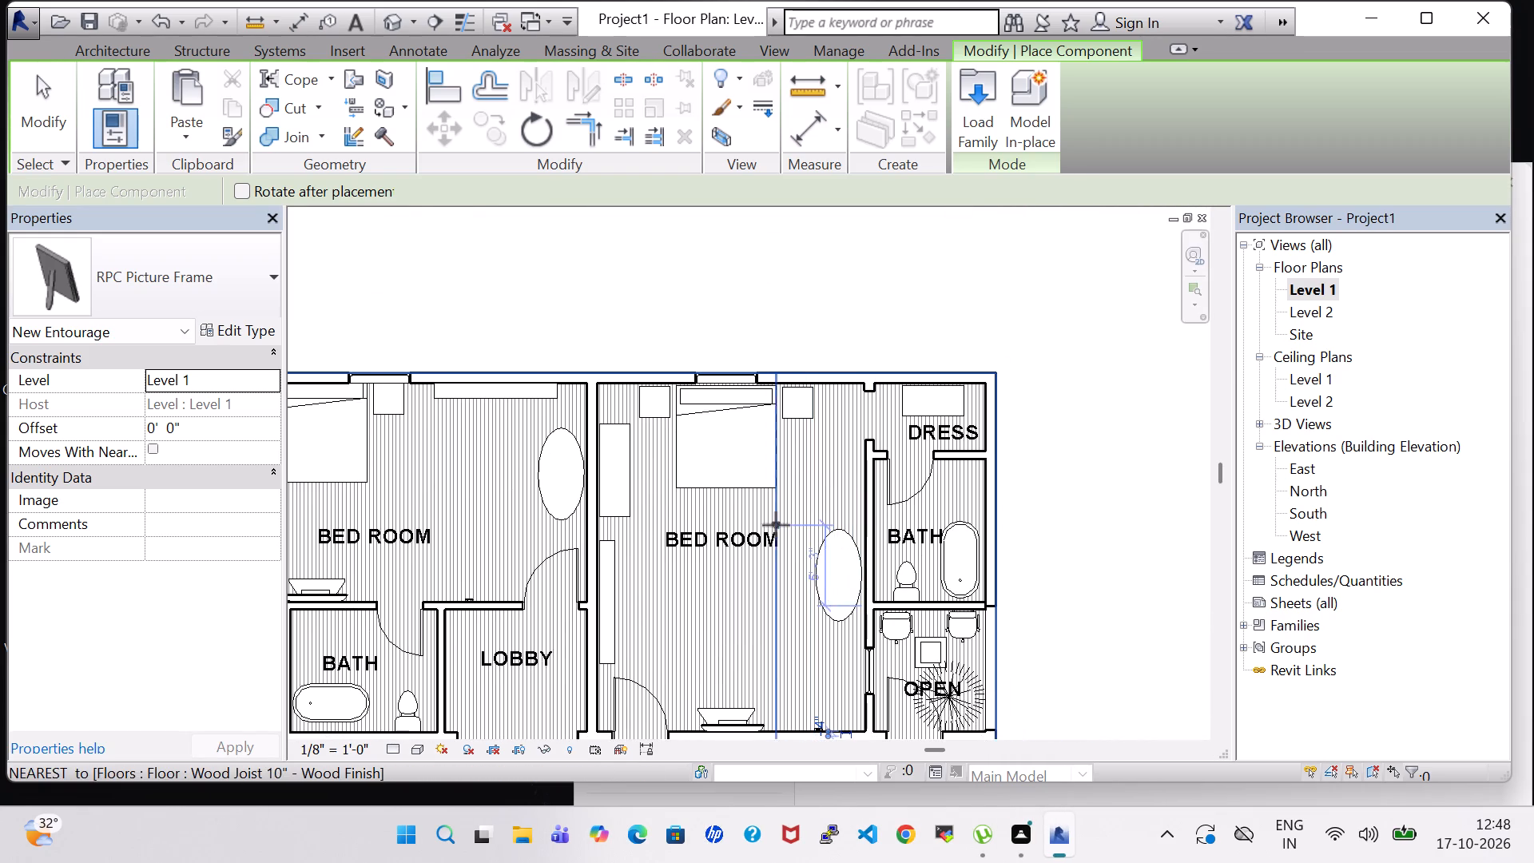
middle_drag(774, 525, 678, 311)
middle_drag(964, 448, 1087, 412)
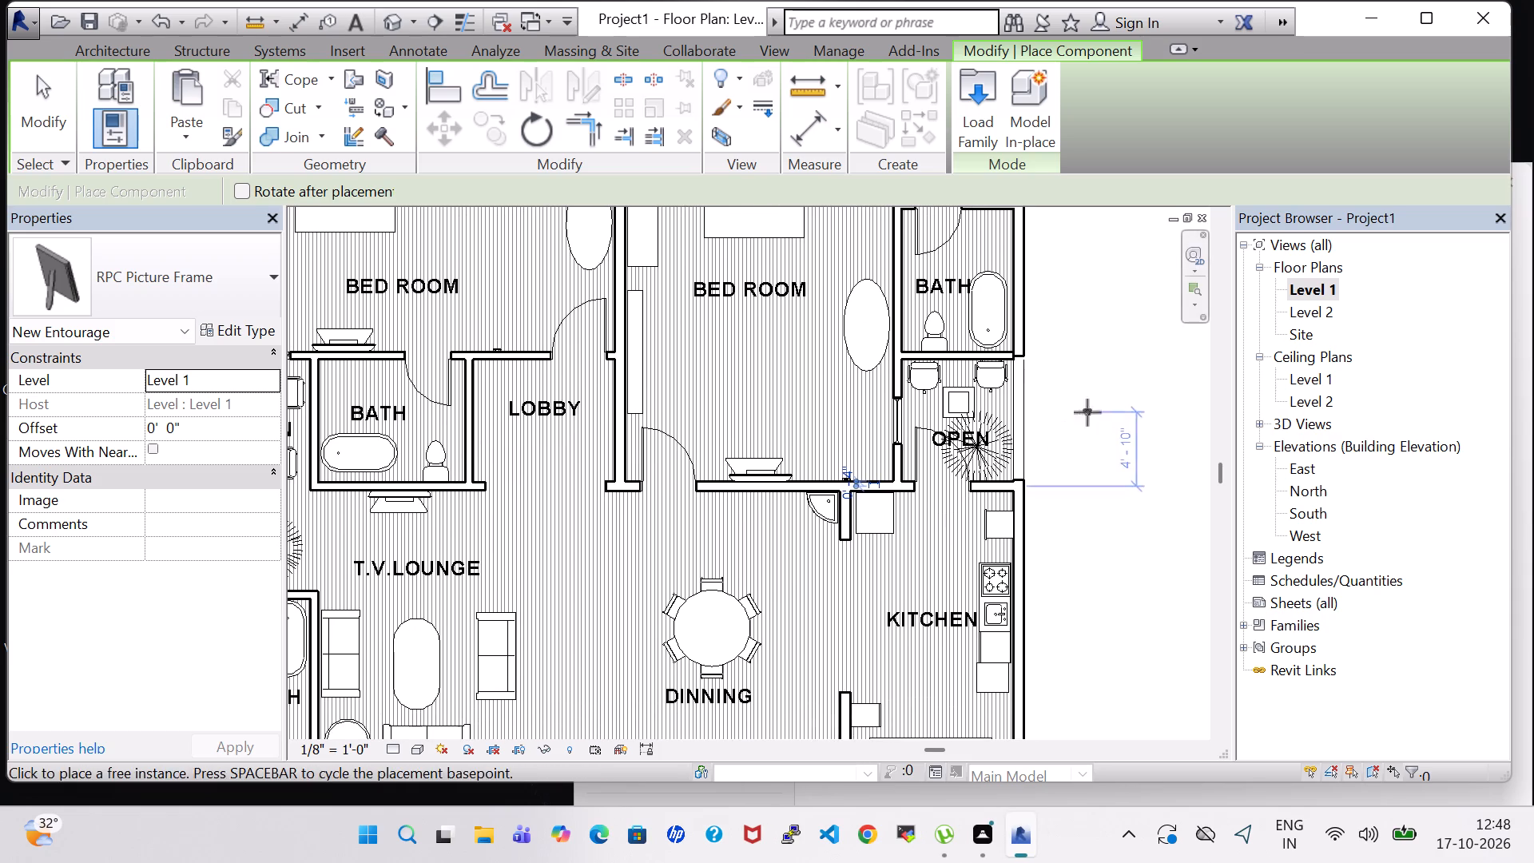
scroll(747, 513, up, 2)
key(space)
key(space)
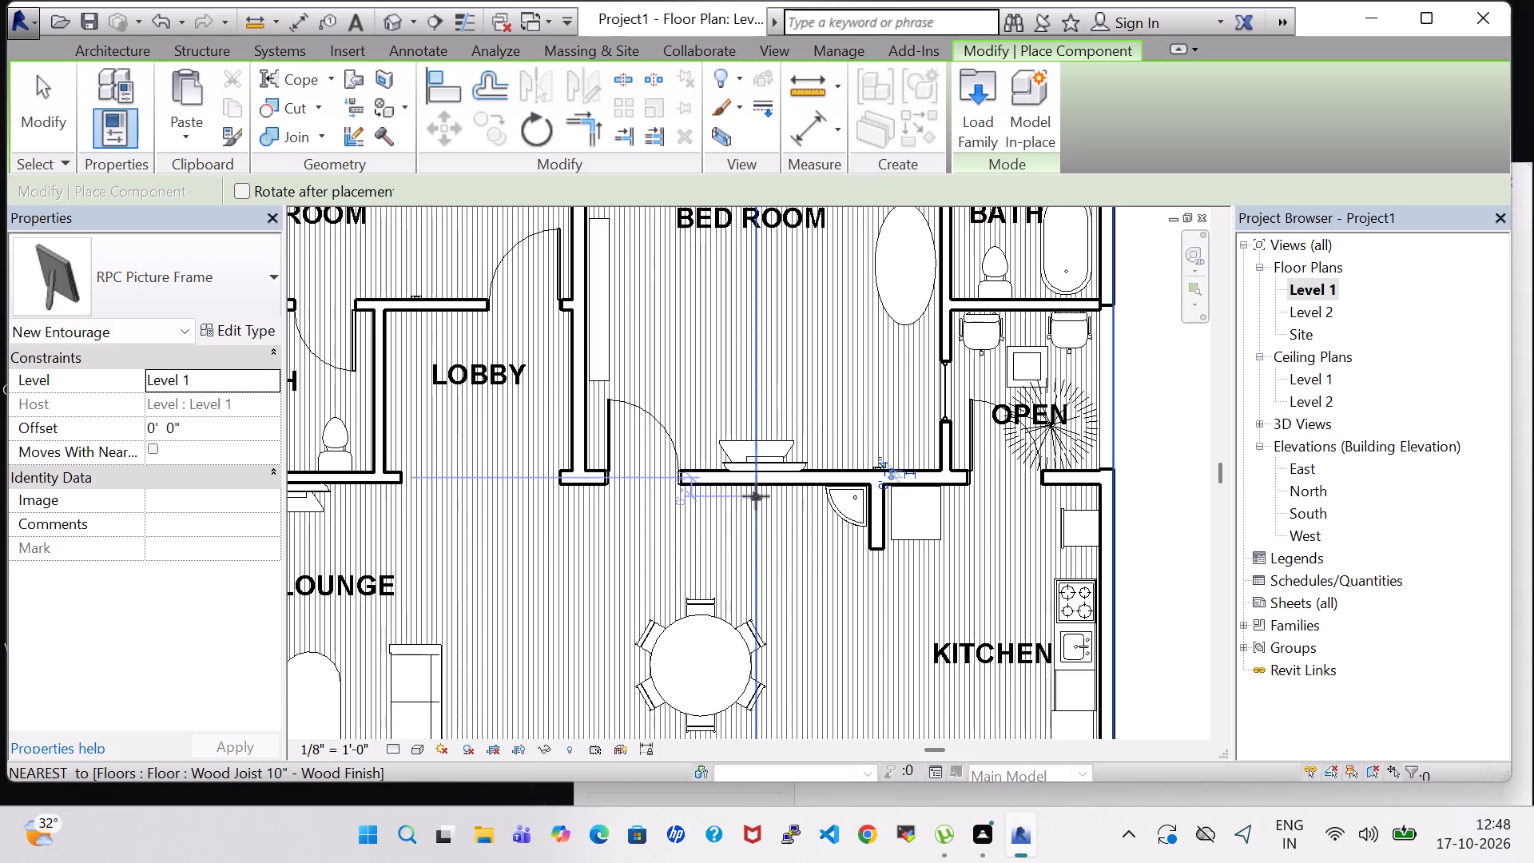
scroll(756, 496, up, 5)
click(740, 474)
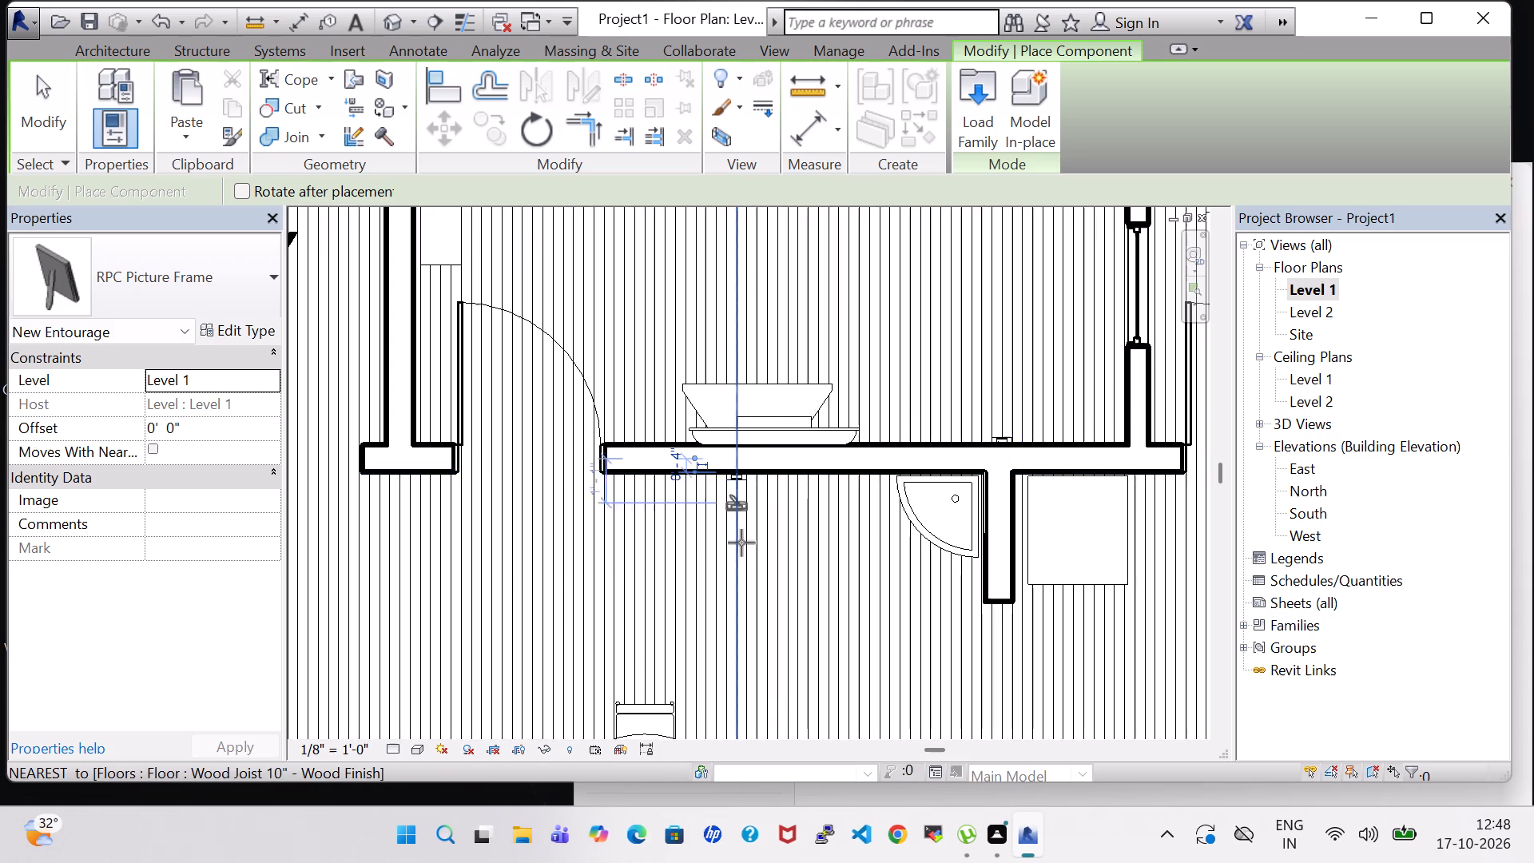
Place a fourth picture frame, turned to face the drawing room, on the drawing room wall behind the Corbu armchair.
scroll(744, 559, down, 3)
middle_drag(745, 567, 684, 384)
scroll(687, 382, down, 4)
middle_drag(728, 450, 801, 429)
scroll(801, 429, down, 1)
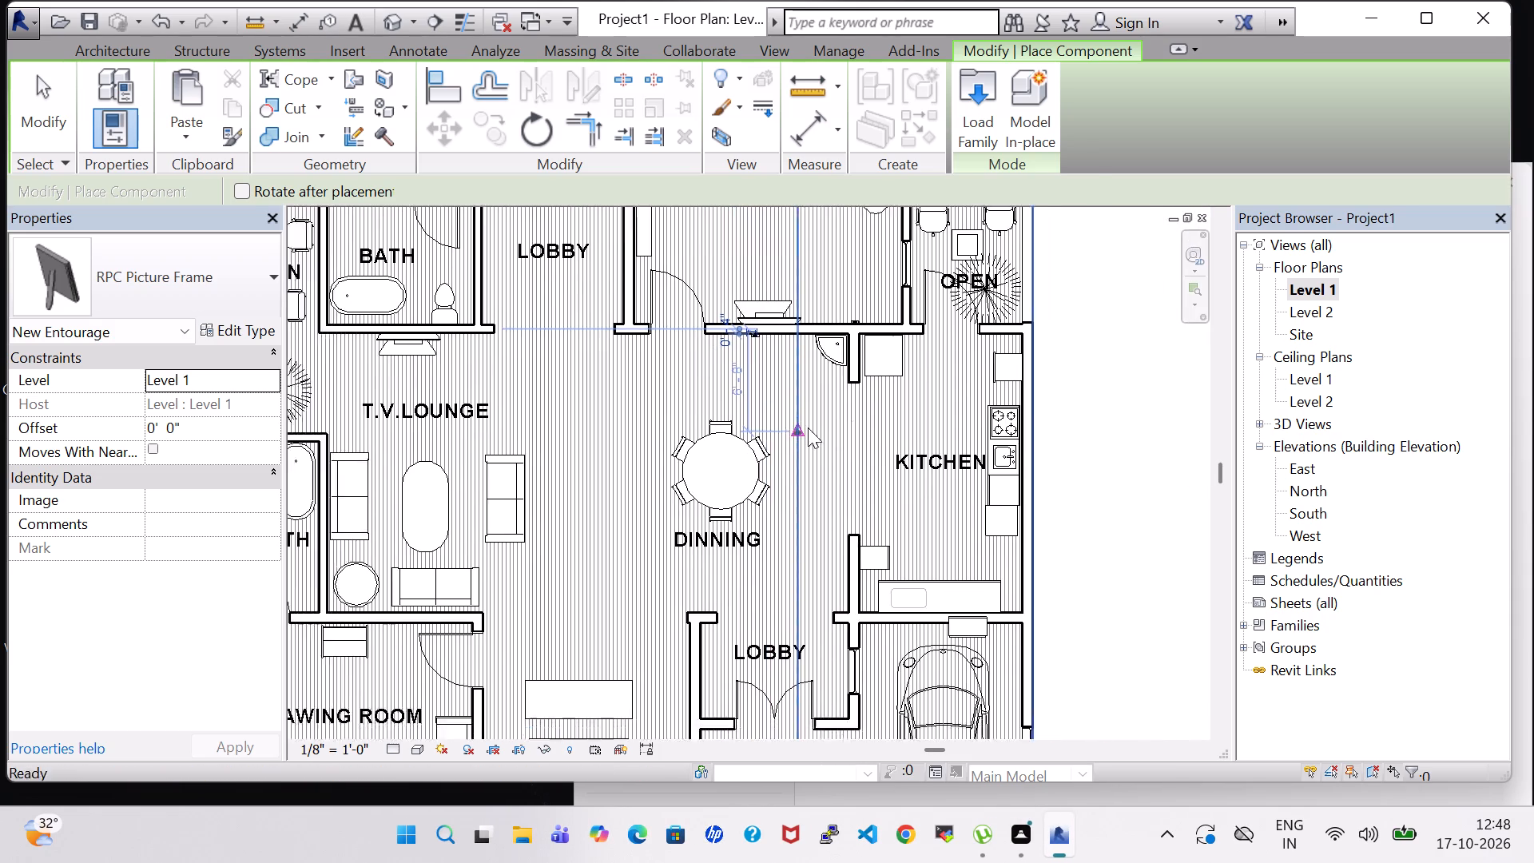
scroll(808, 428, down, 2)
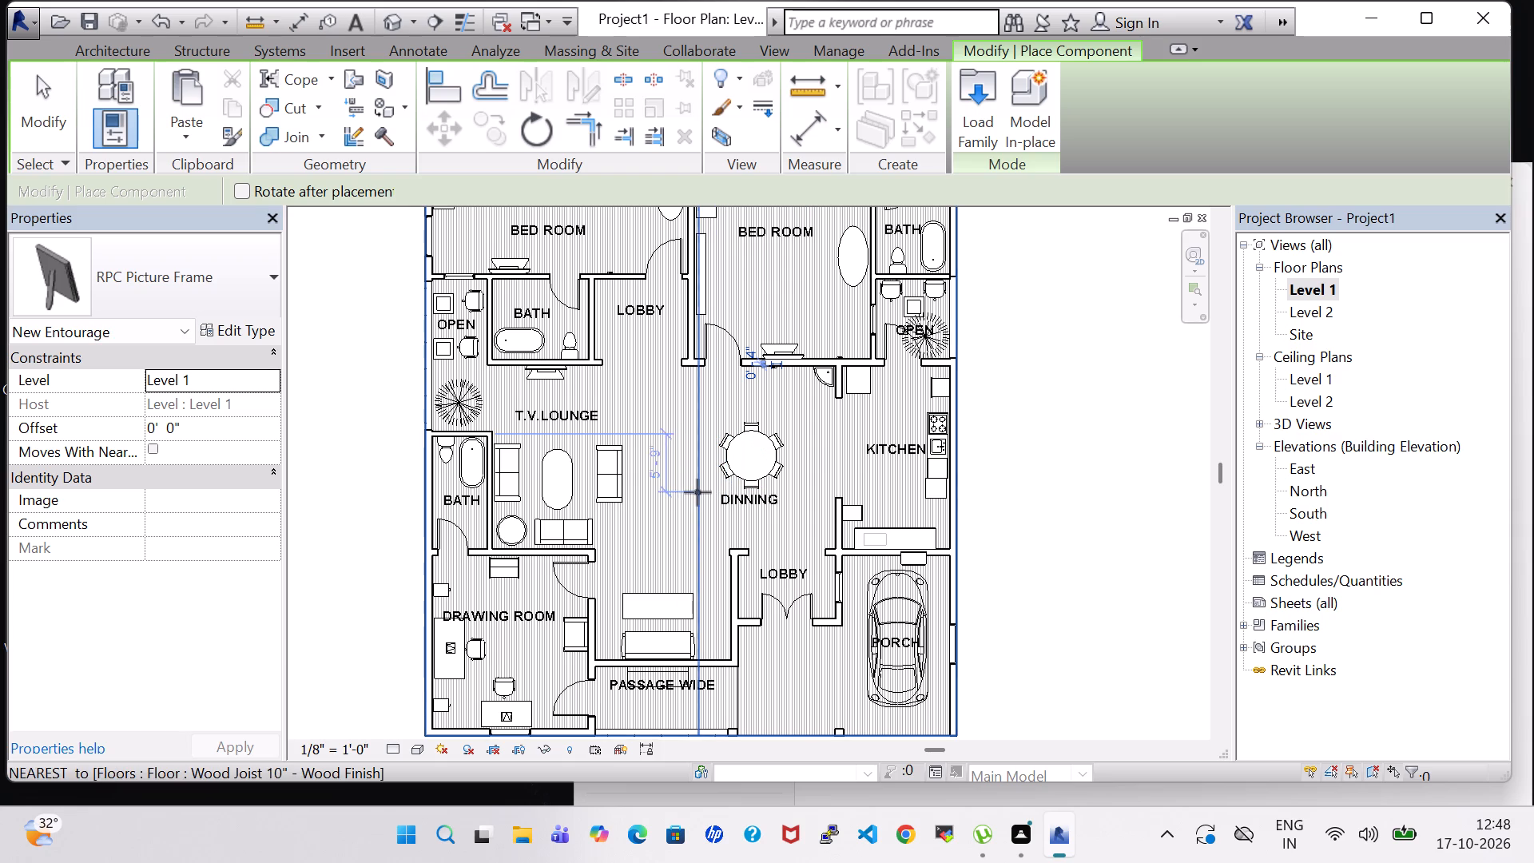
scroll(539, 632, up, 3)
middle_drag(539, 632, 566, 560)
scroll(591, 613, up, 3)
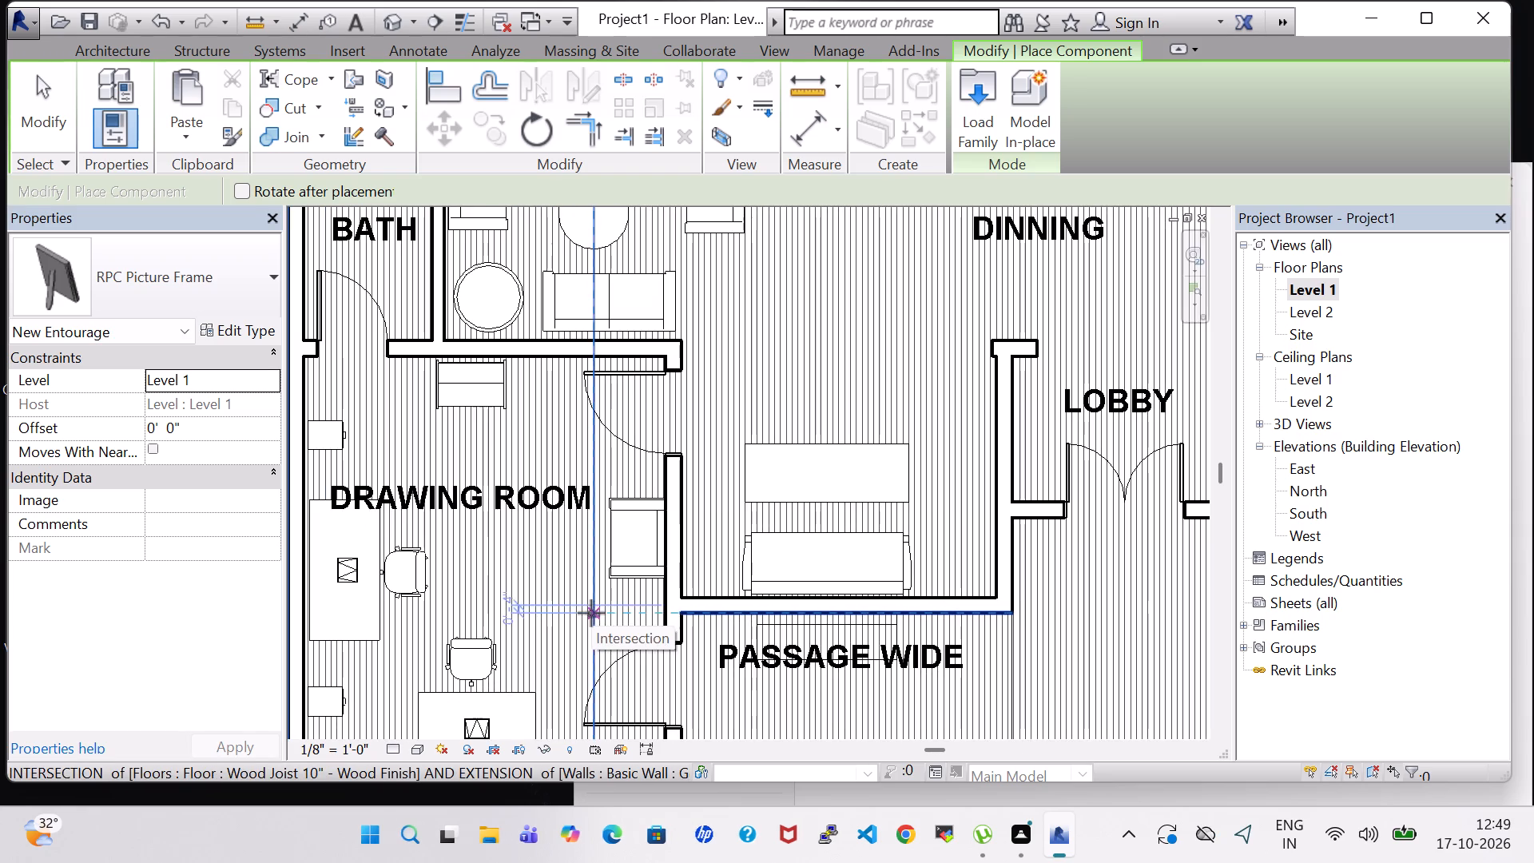
key(space)
key(space)
scroll(658, 539, up, 11)
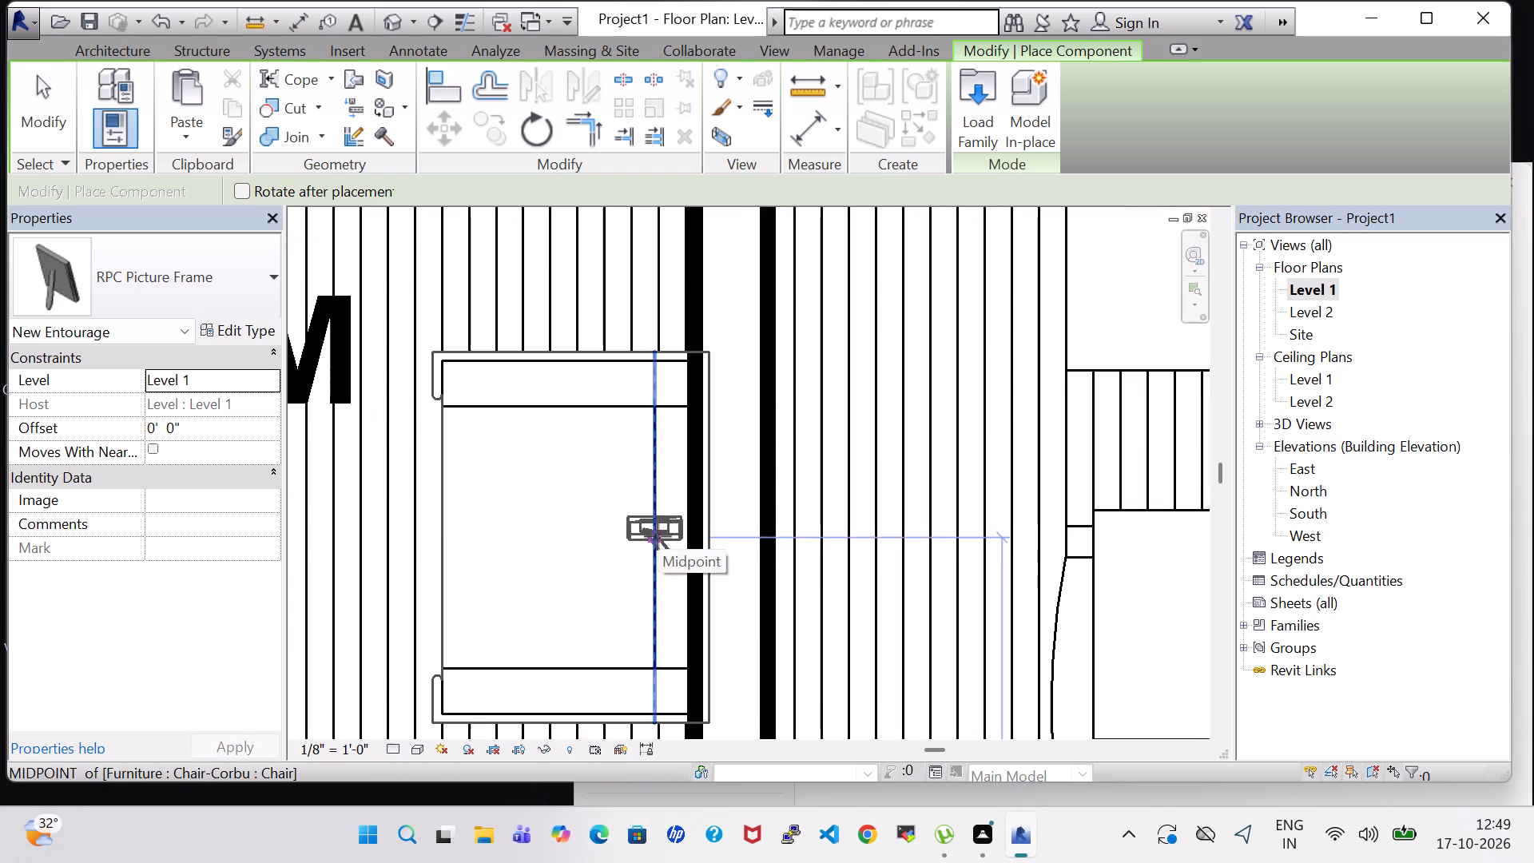
key(space)
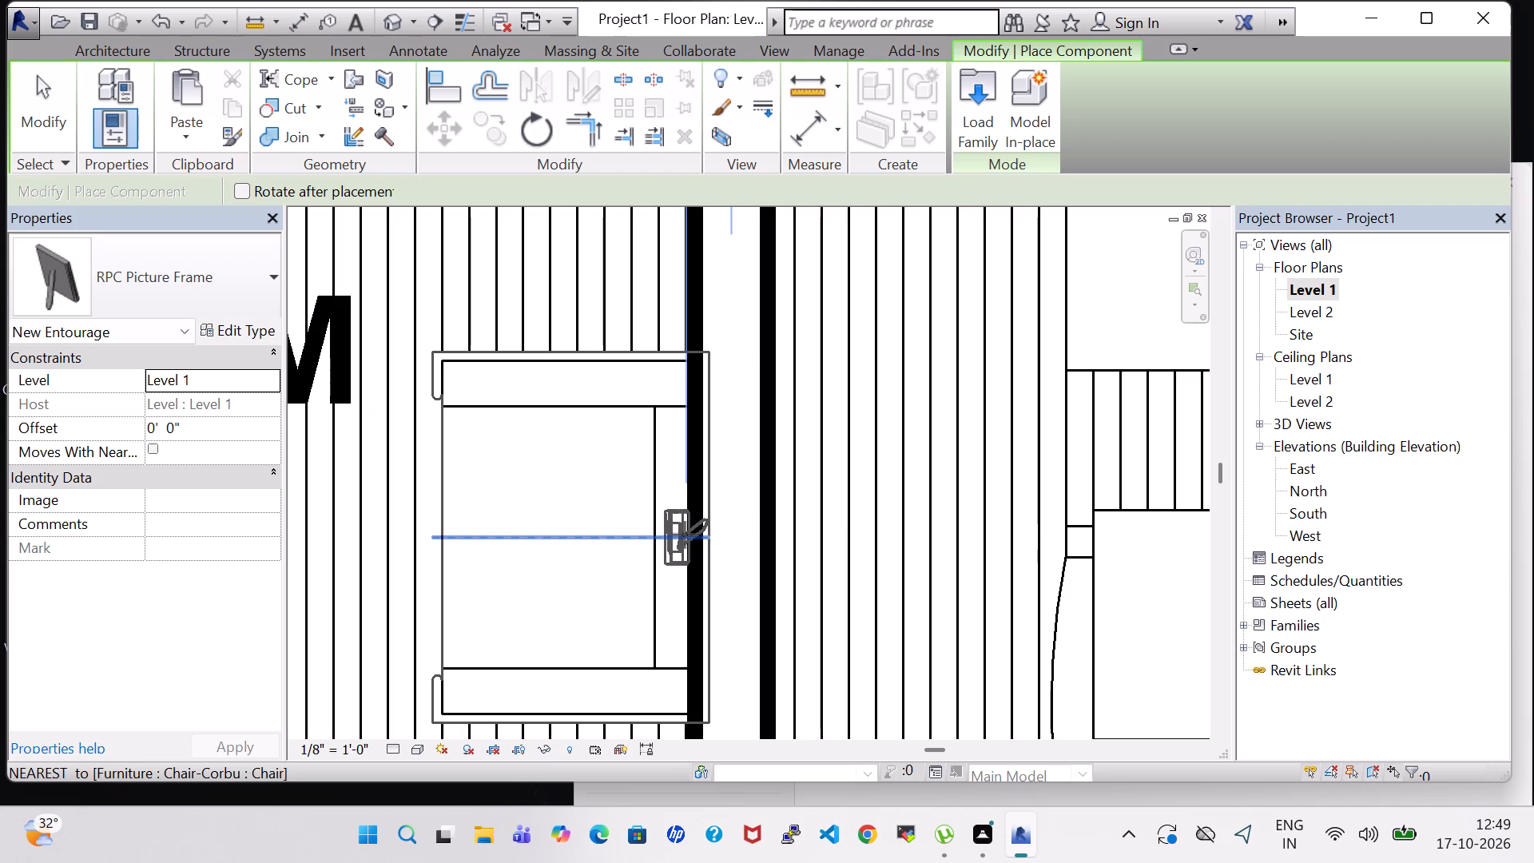
click(686, 535)
scroll(666, 540, down, 13)
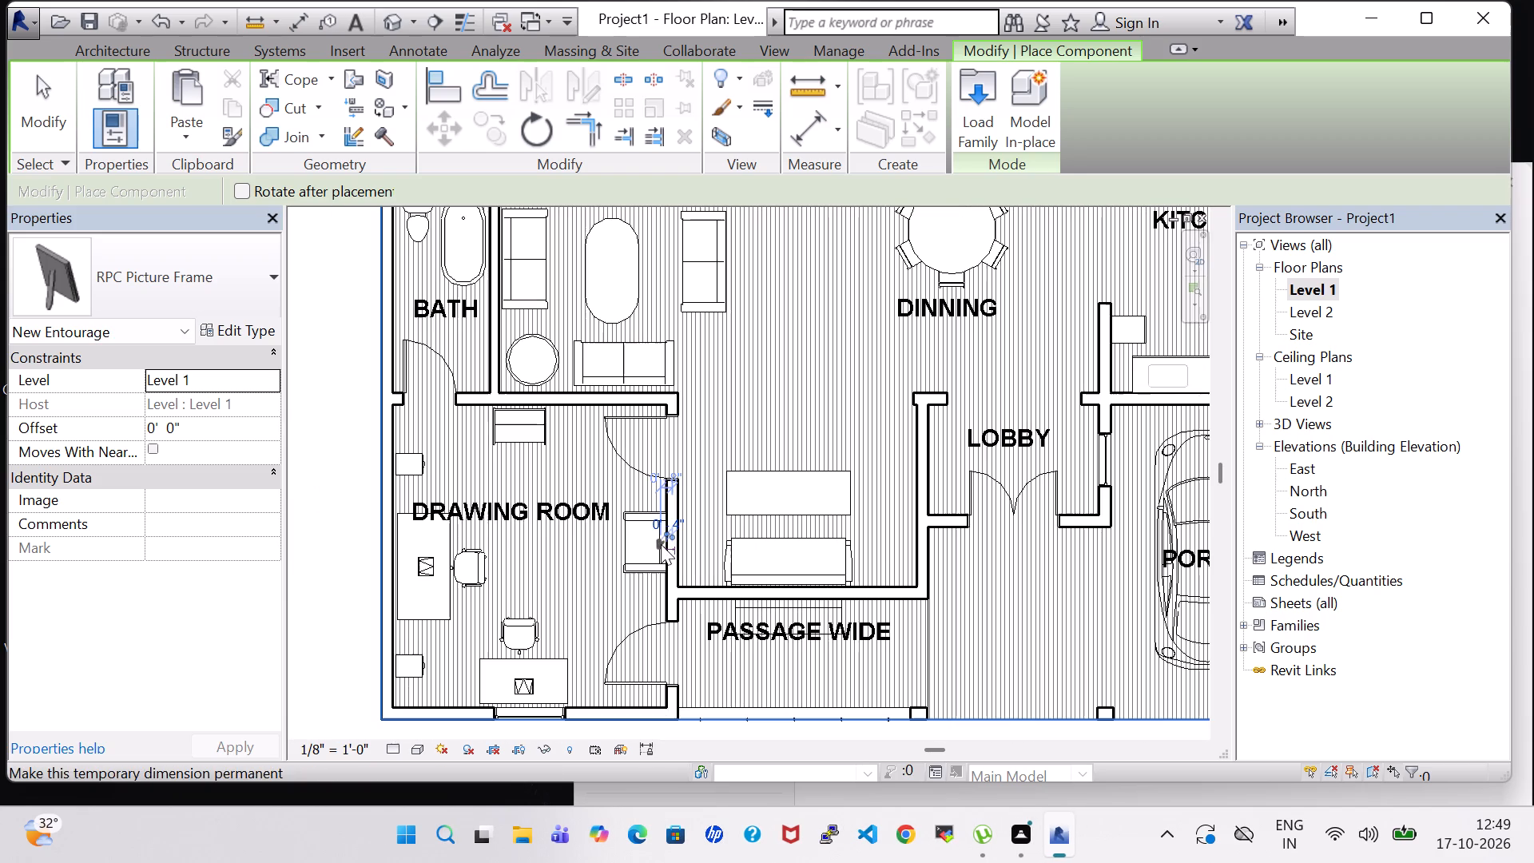
key(Escape)
key(Escape)
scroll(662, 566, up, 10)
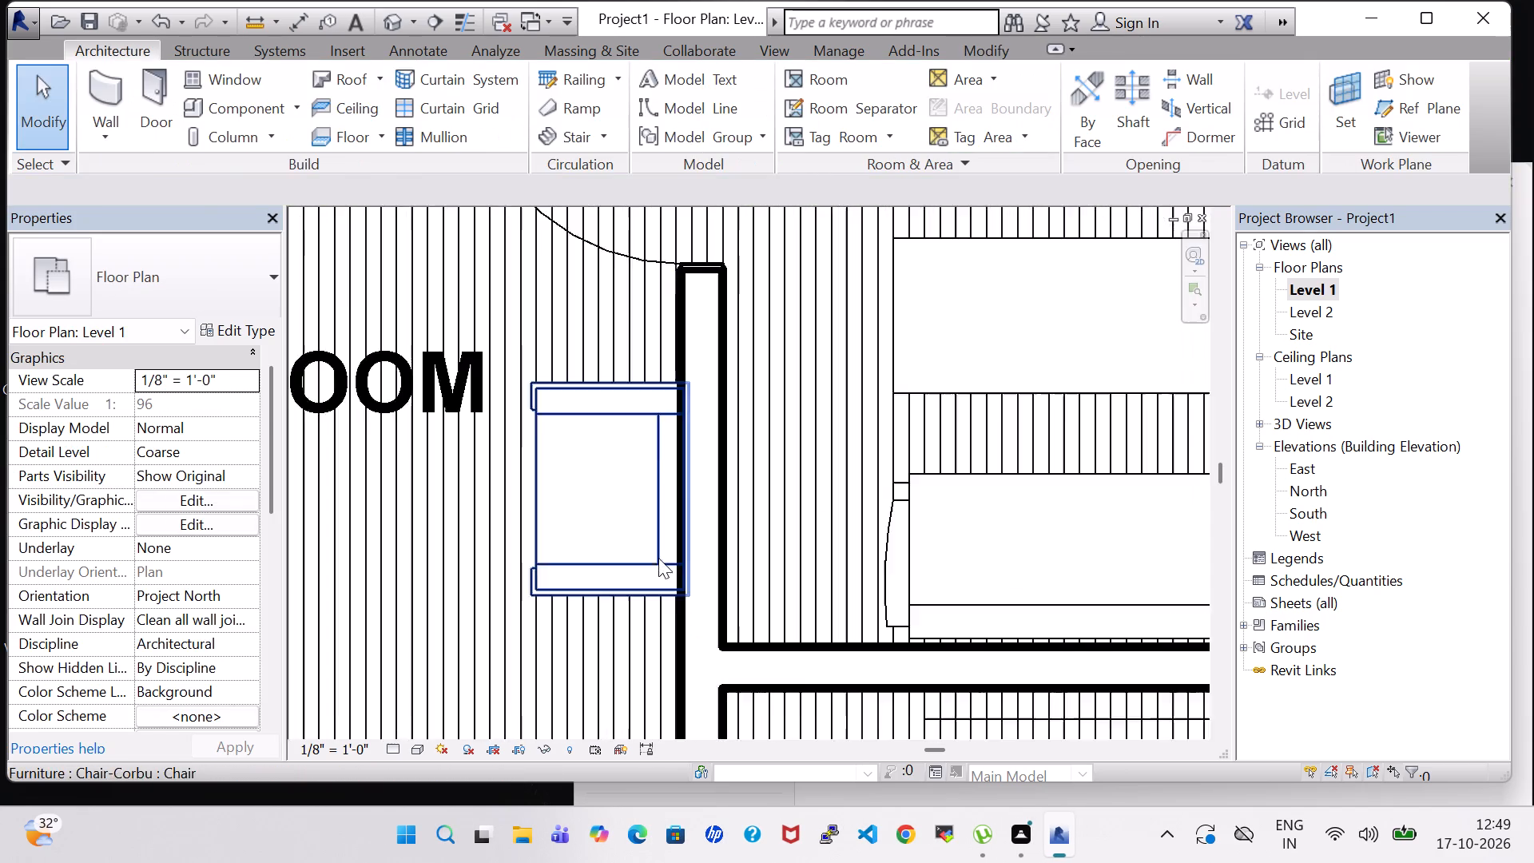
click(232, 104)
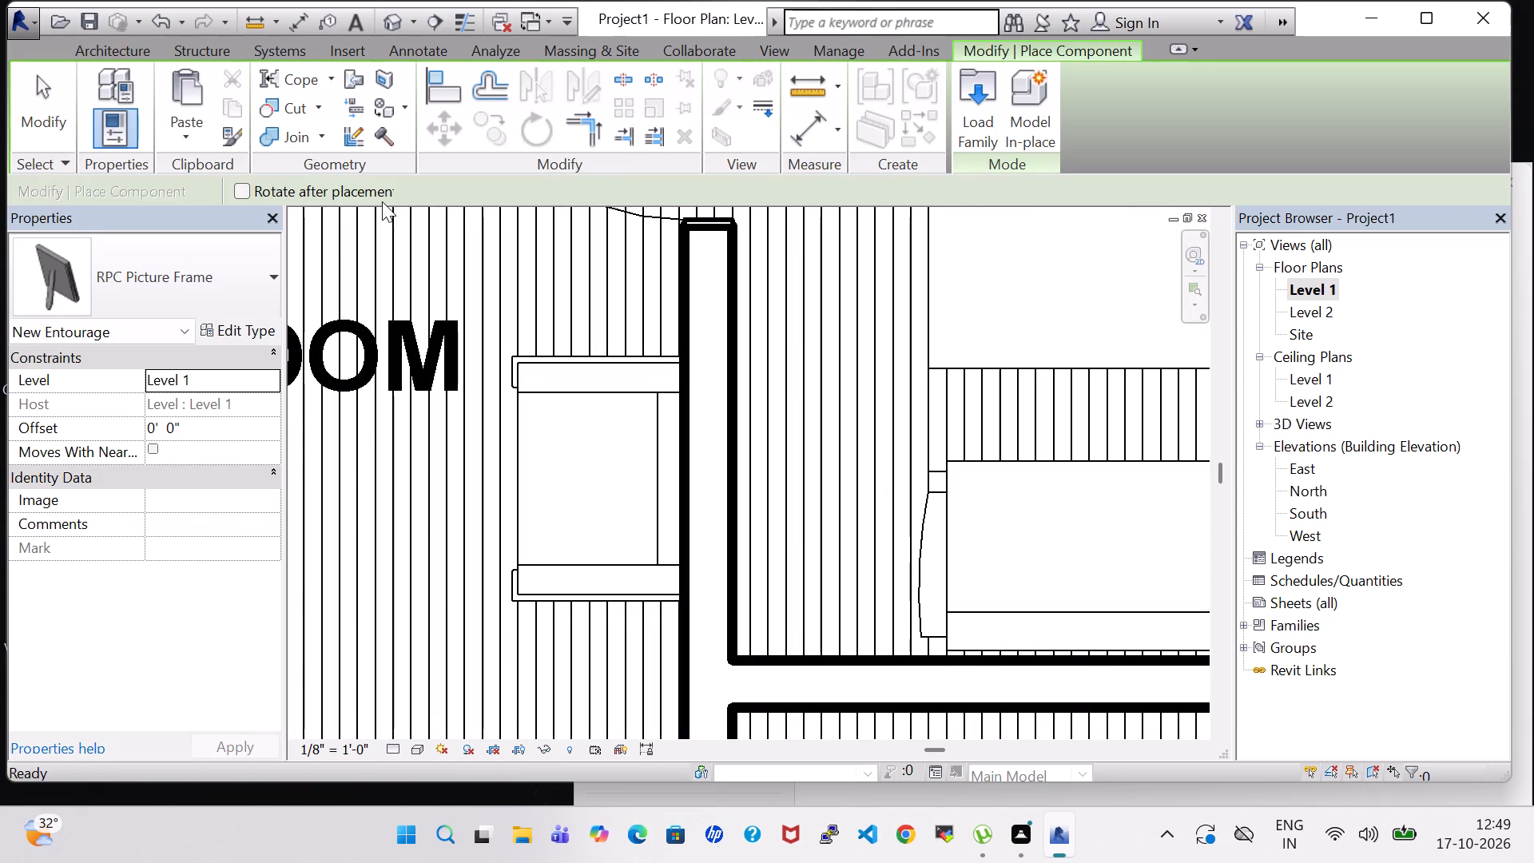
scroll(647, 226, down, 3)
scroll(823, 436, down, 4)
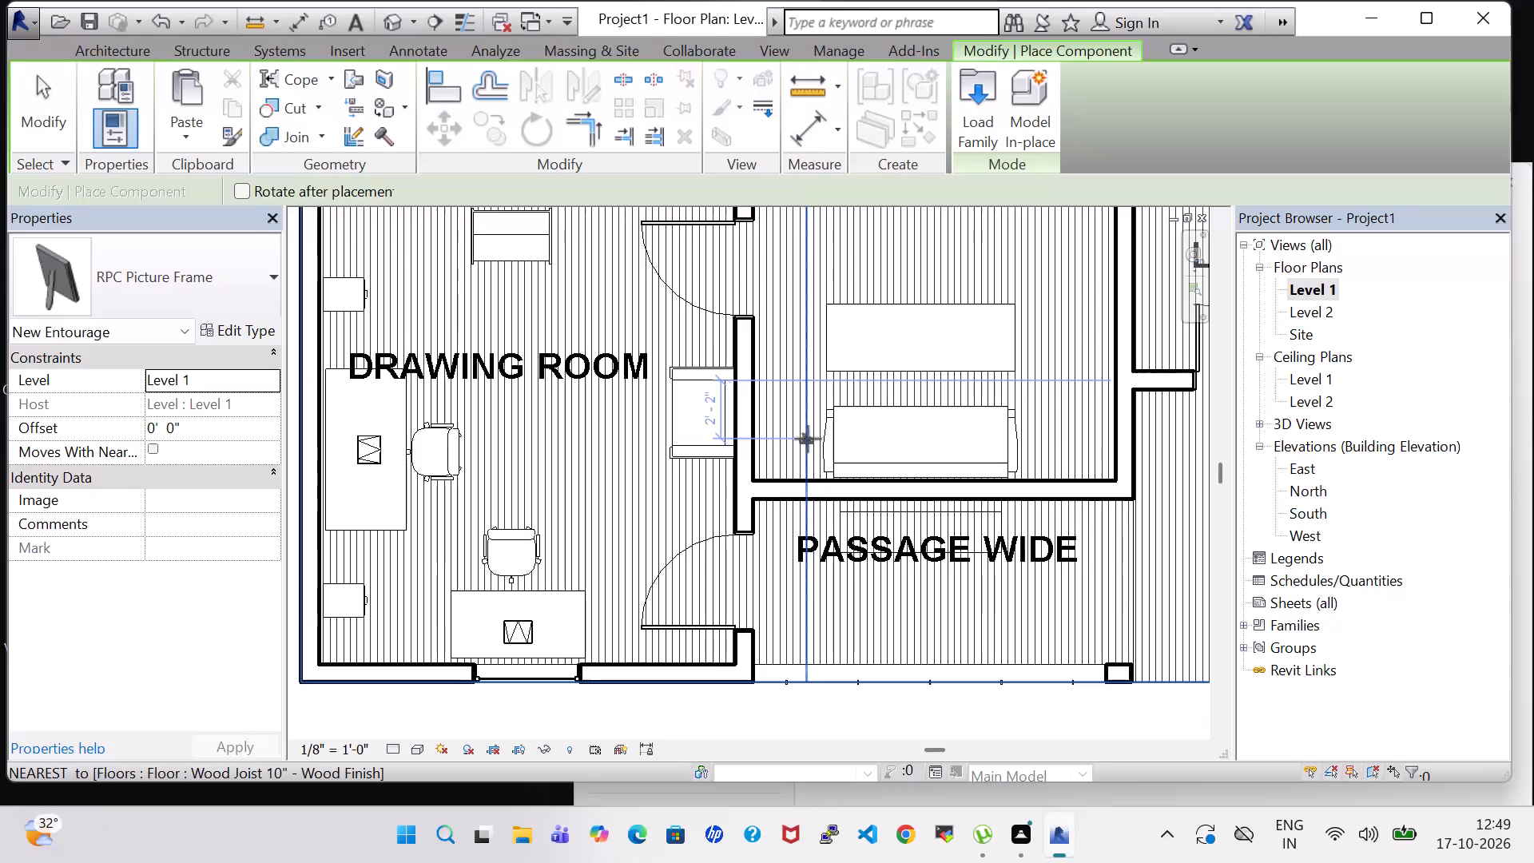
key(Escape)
In the 3D view, nudge the drawing room's Corbu armchair away from the wall to expose the picture frame behind it.
scroll(805, 439, down, 3)
middle_drag(946, 281, 751, 413)
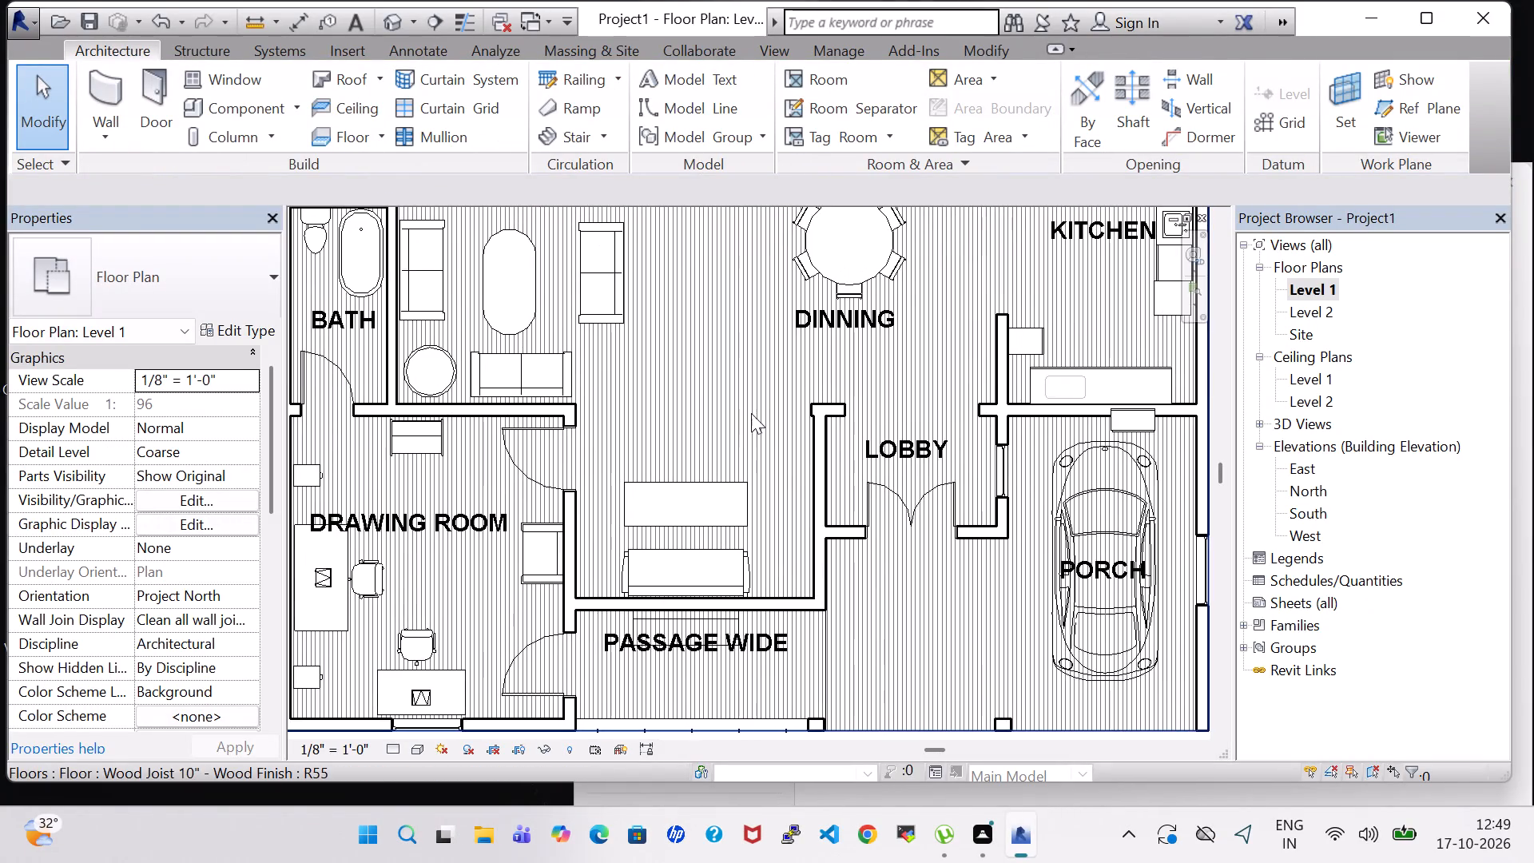
scroll(872, 386, down, 1)
middle_drag(914, 356, 817, 466)
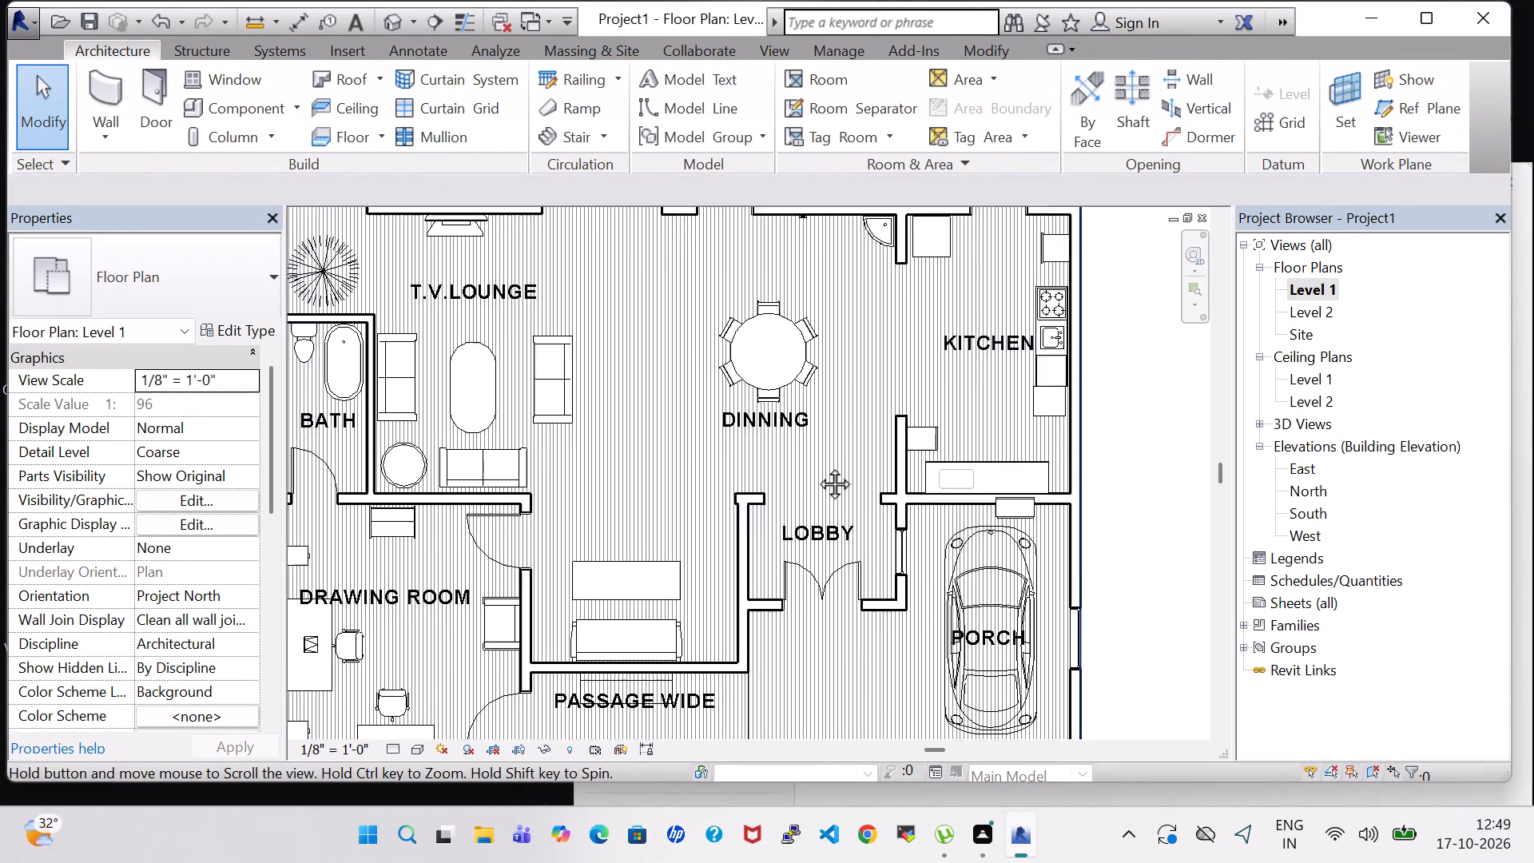
middle_drag(817, 466, 801, 497)
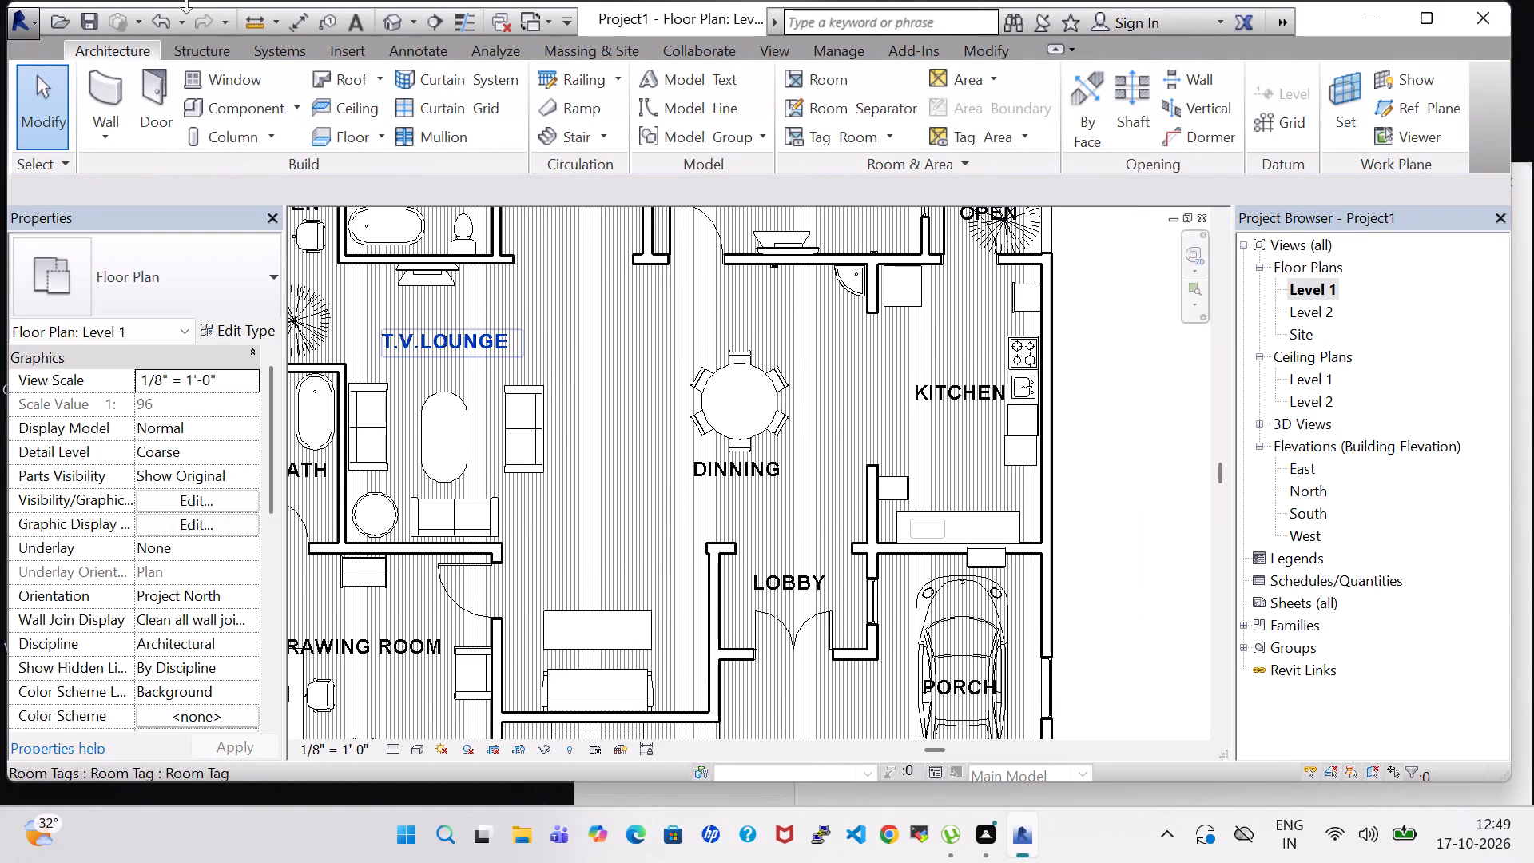
click(385, 30)
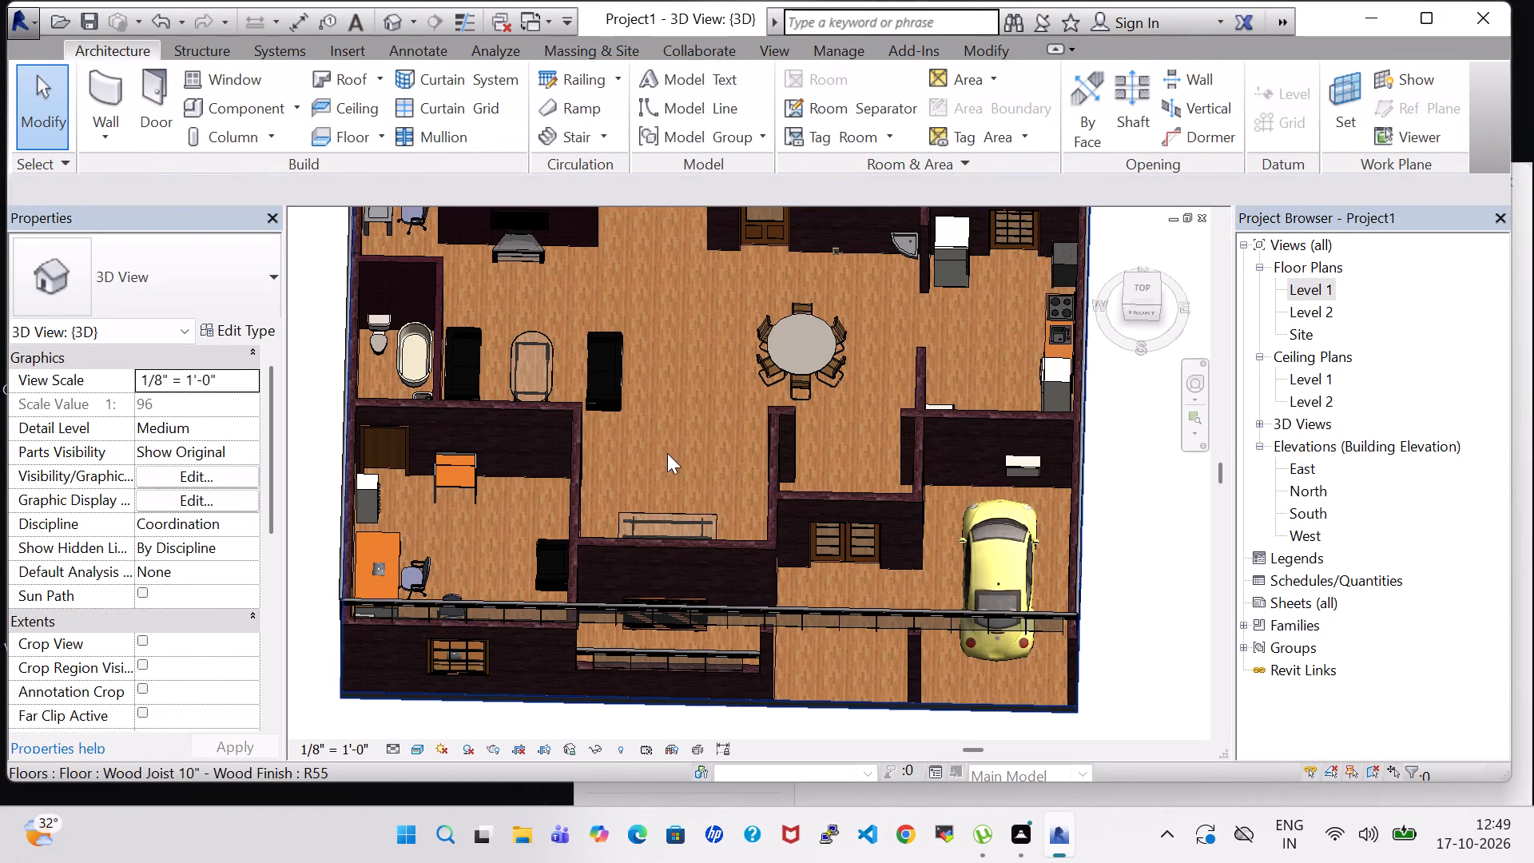
shift+middle_drag(485, 537, 683, 529)
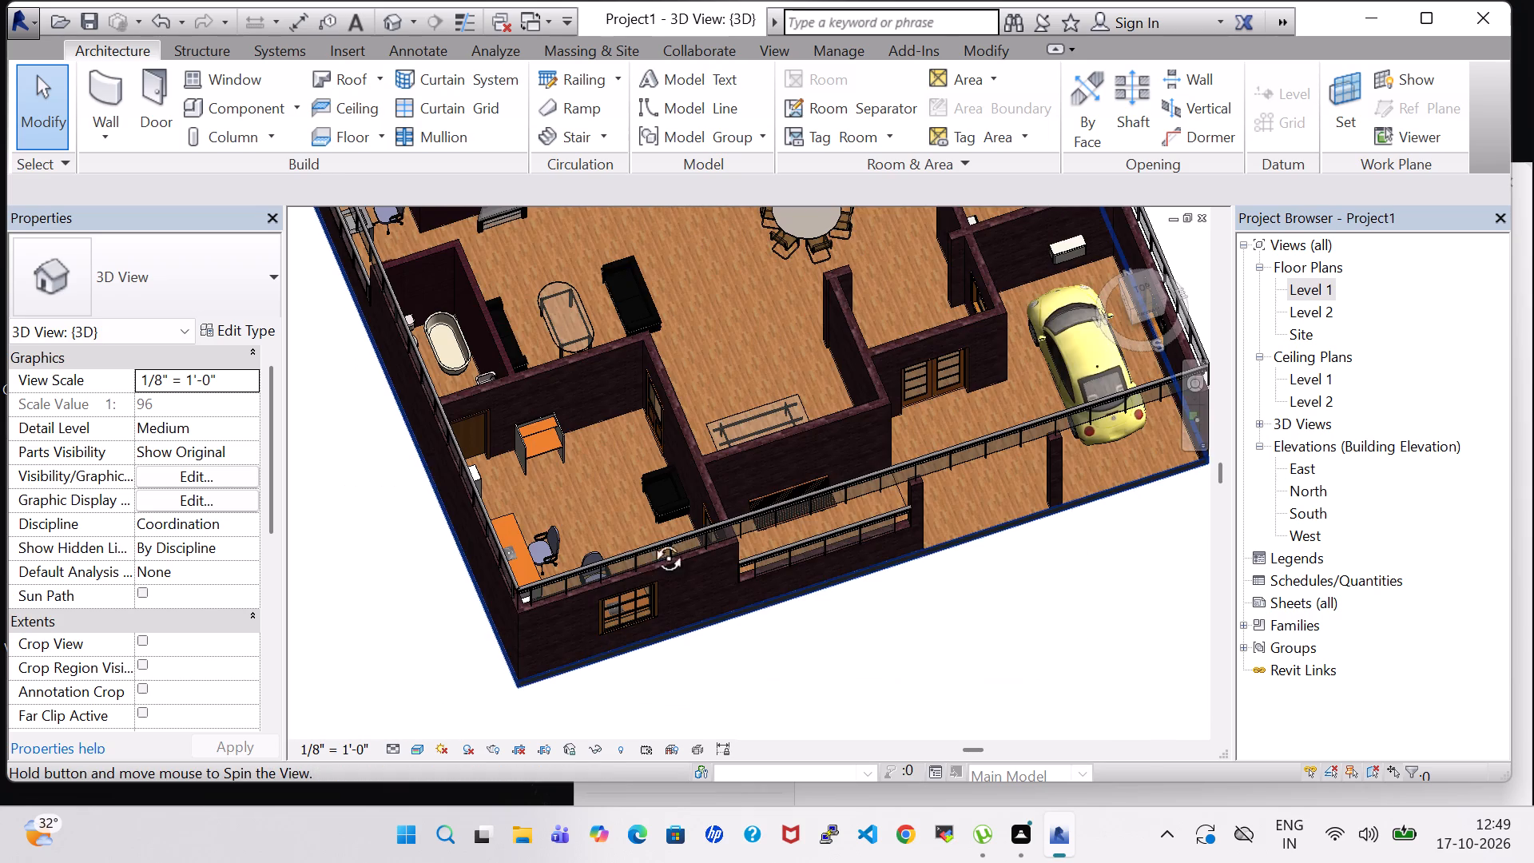
shift+middle_drag(615, 517, 748, 491)
middle_drag(641, 412, 685, 641)
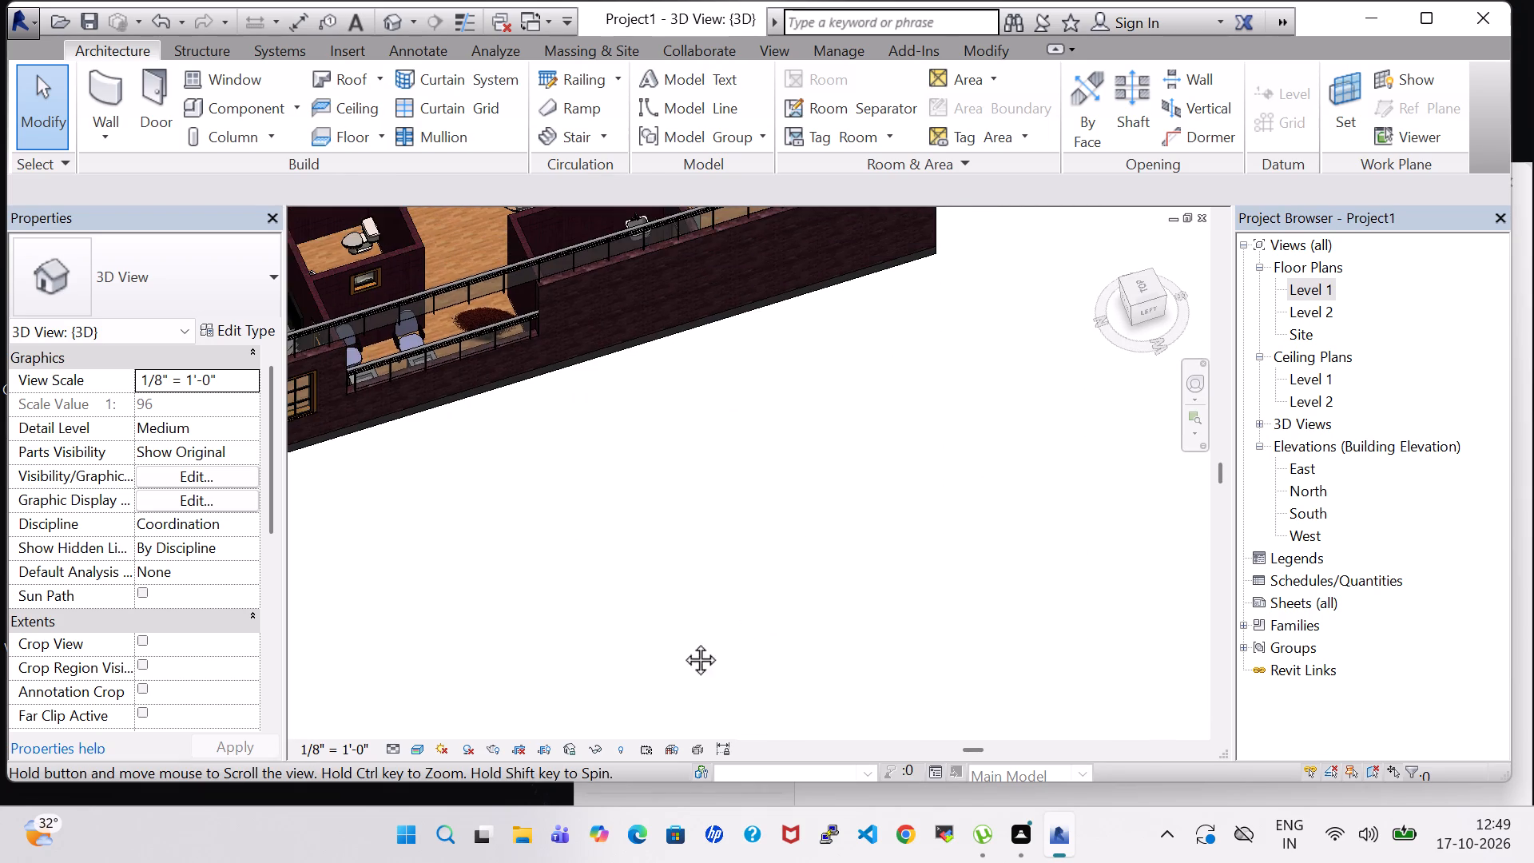
middle_drag(840, 293, 767, 458)
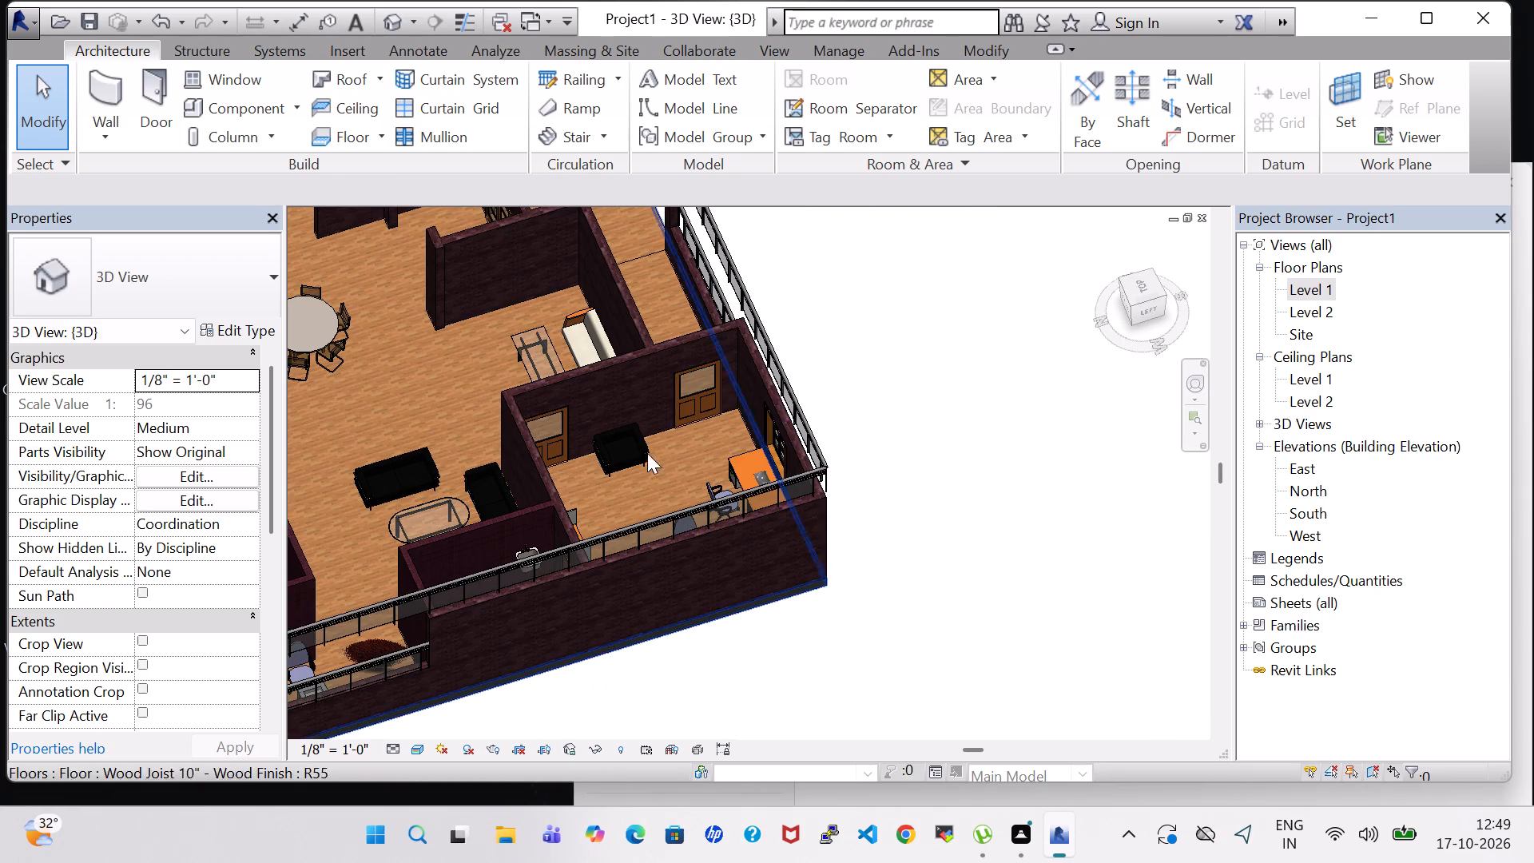
click(623, 448)
click(642, 451)
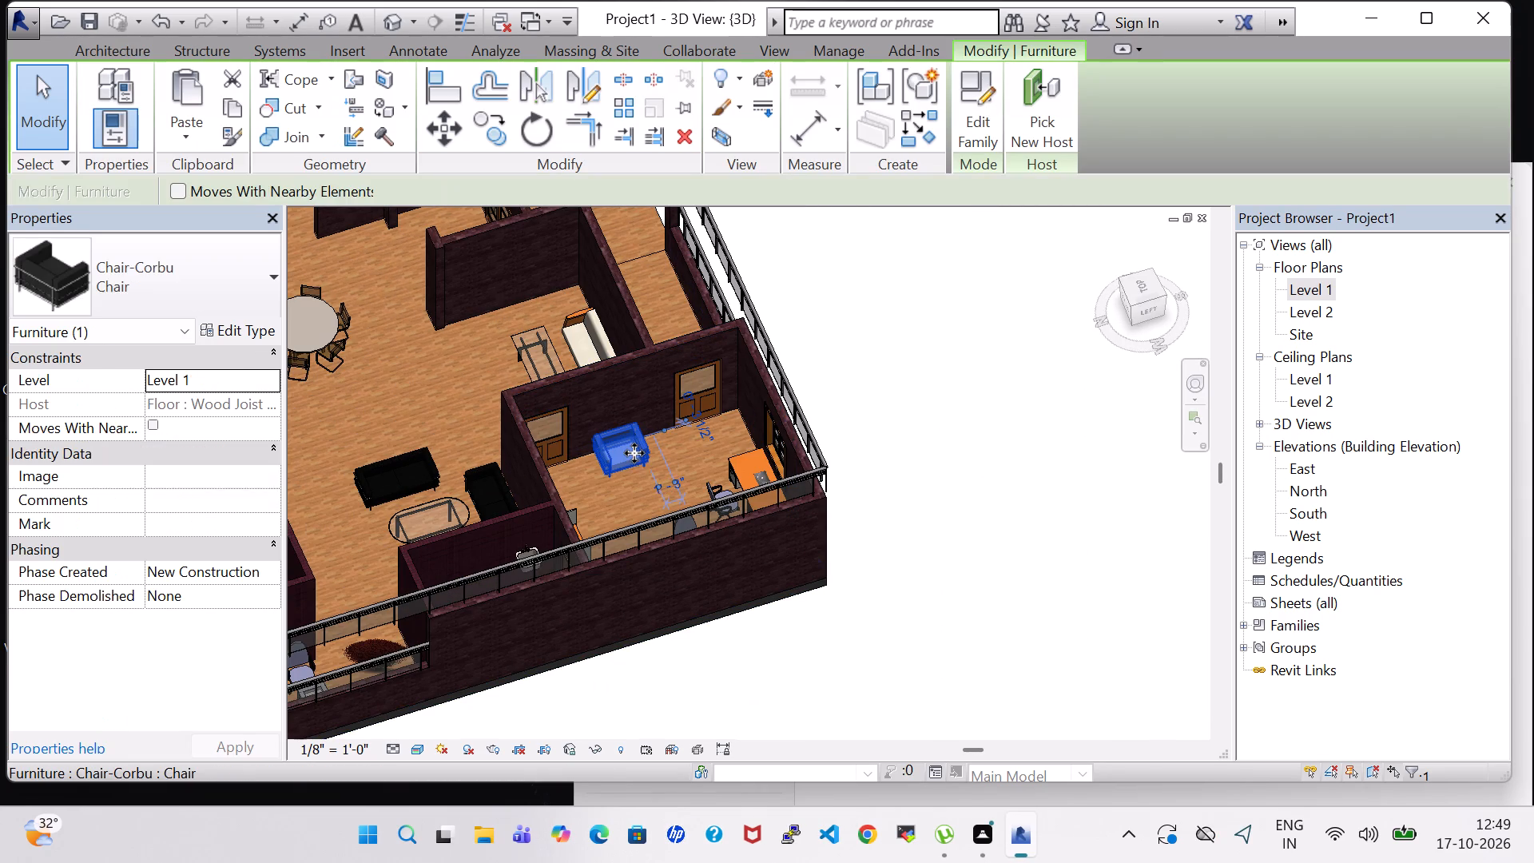
key(Down)
key(Down)
key(Down)
key(Down)
key(Down)
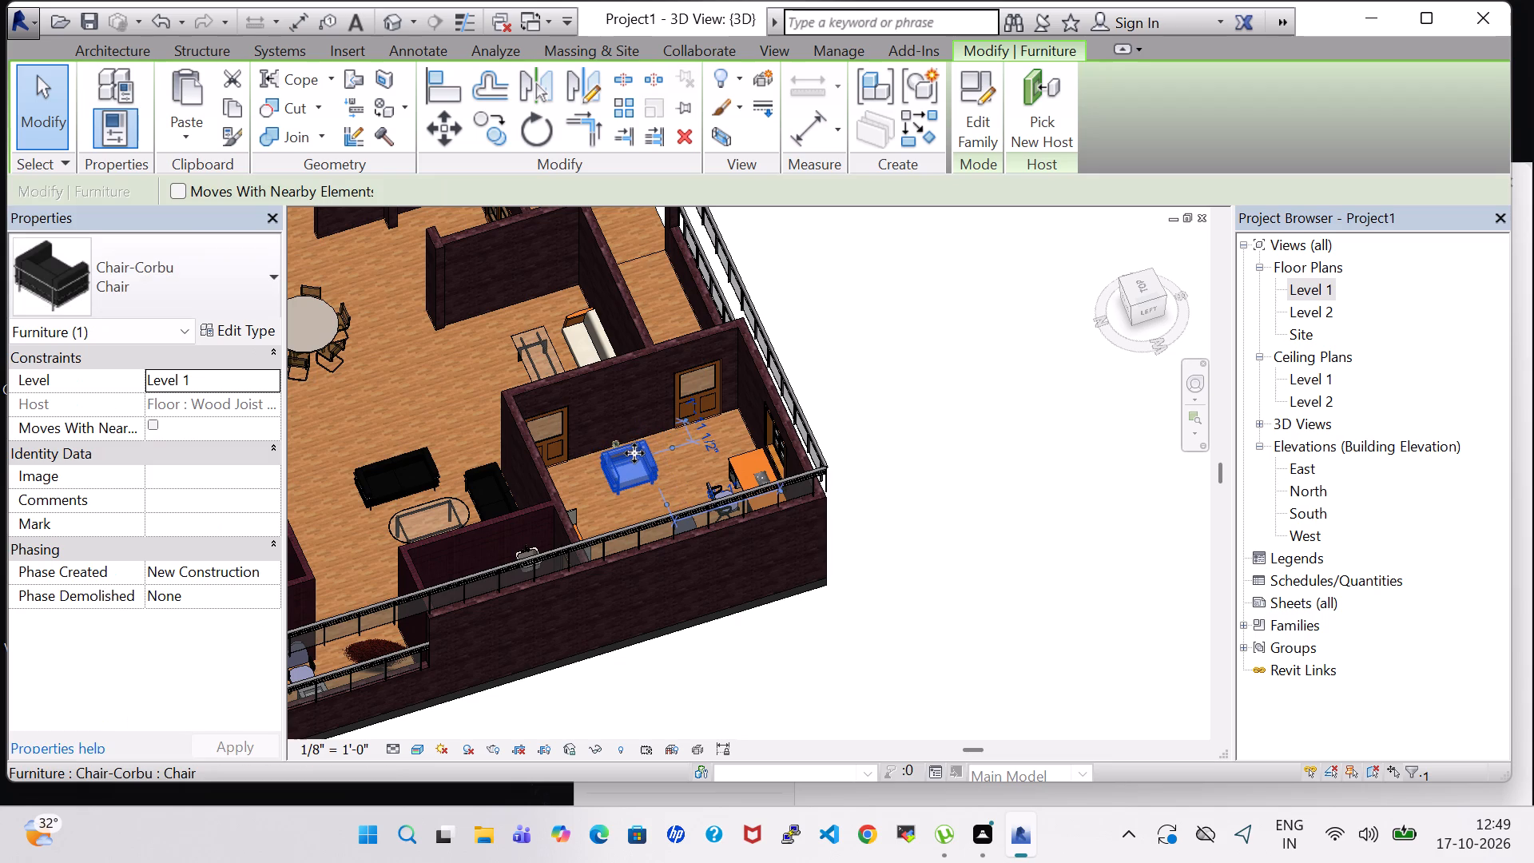
Set the offset of the picture frame behind the drawing room armchair to 7' 0".
scroll(634, 453, up, 5)
scroll(744, 538, up, 4)
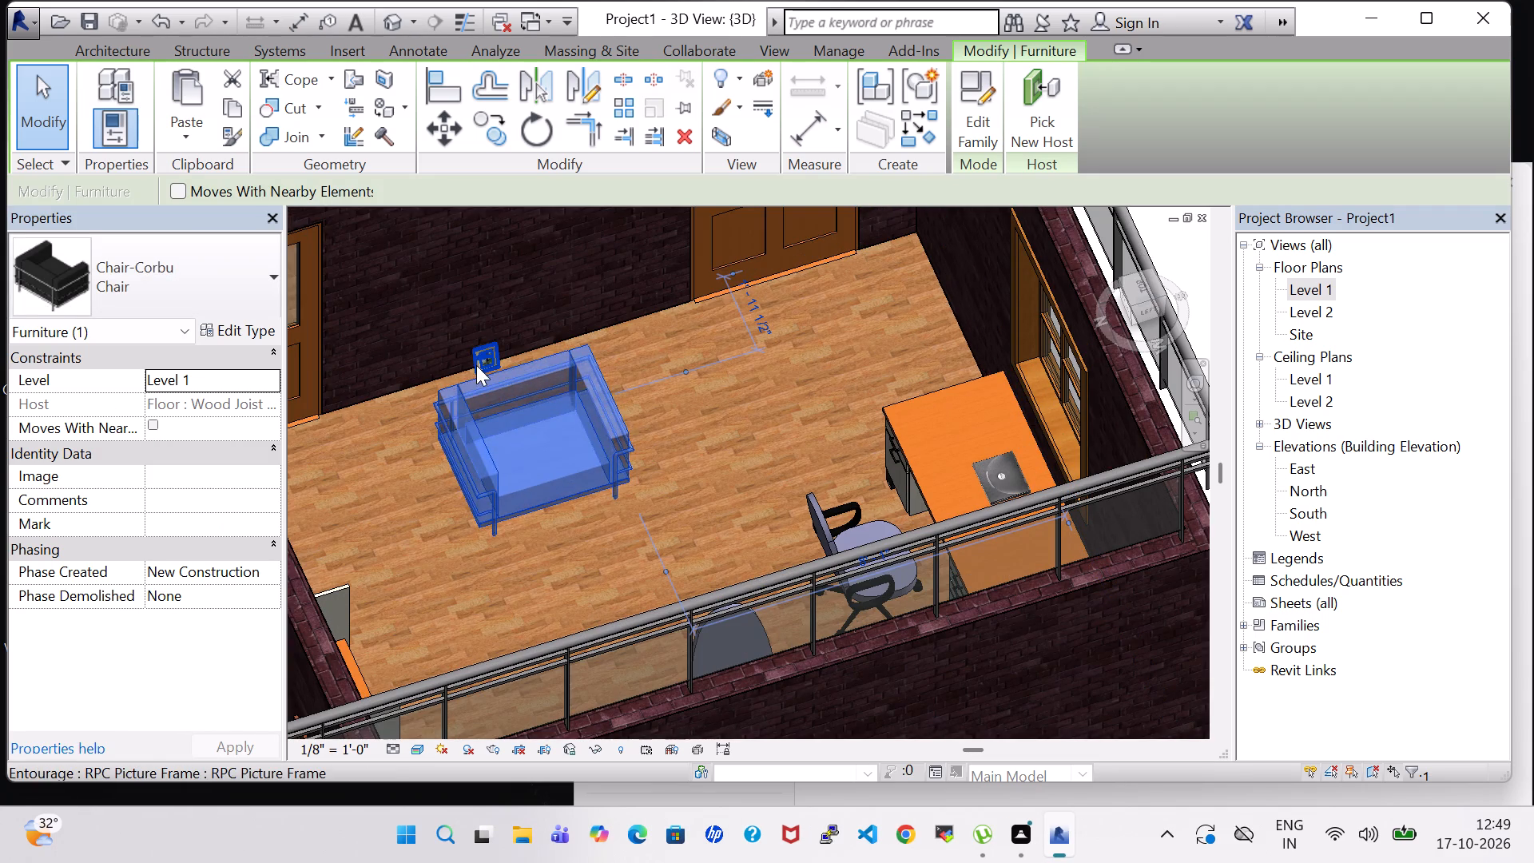
click(480, 362)
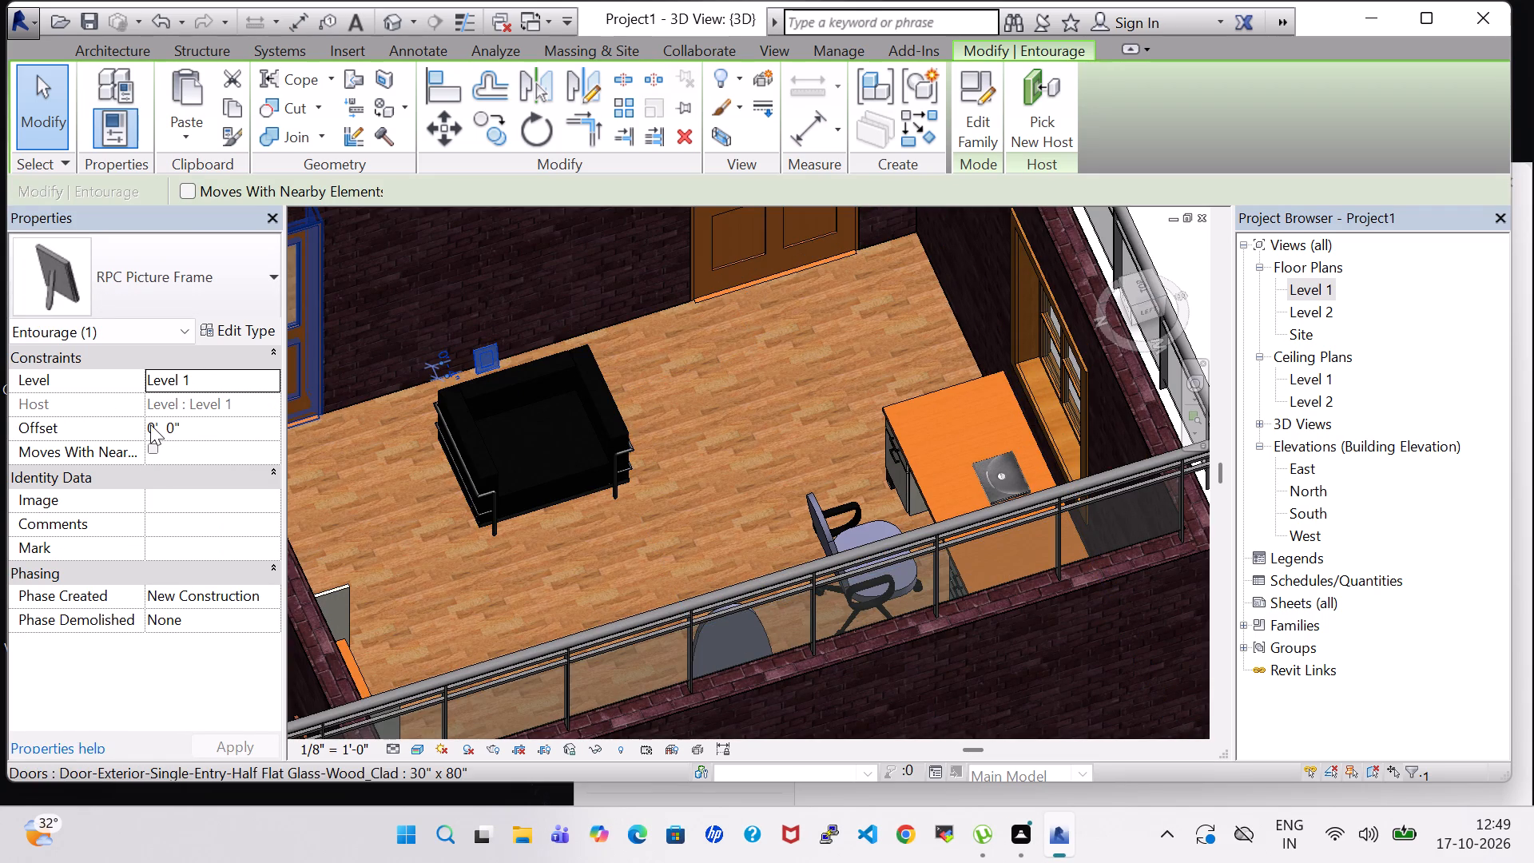
click(154, 426)
key(Right)
key(BackSpace)
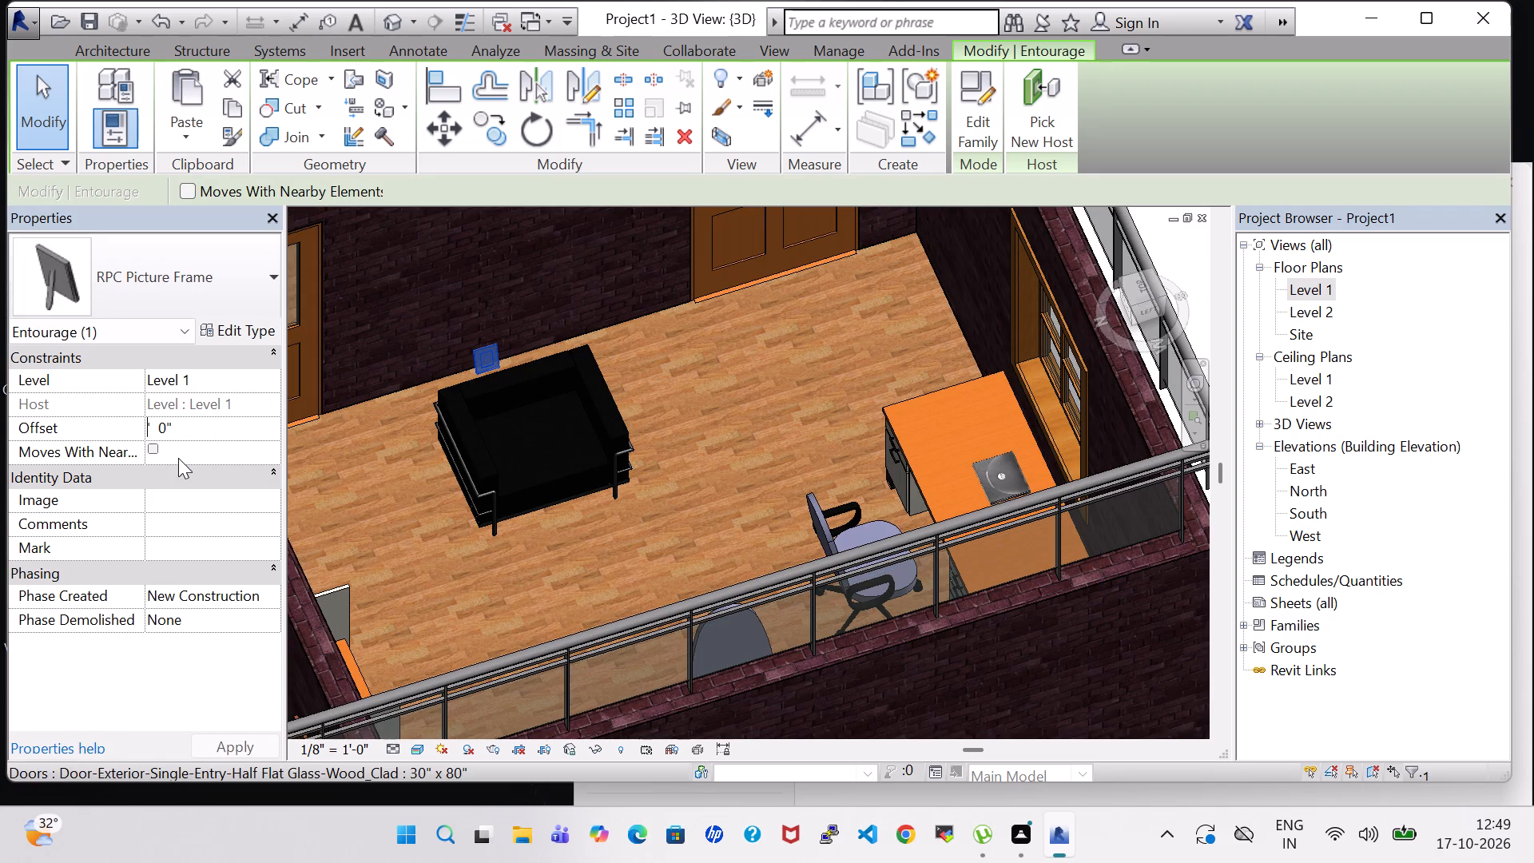
key(7)
key(Return)
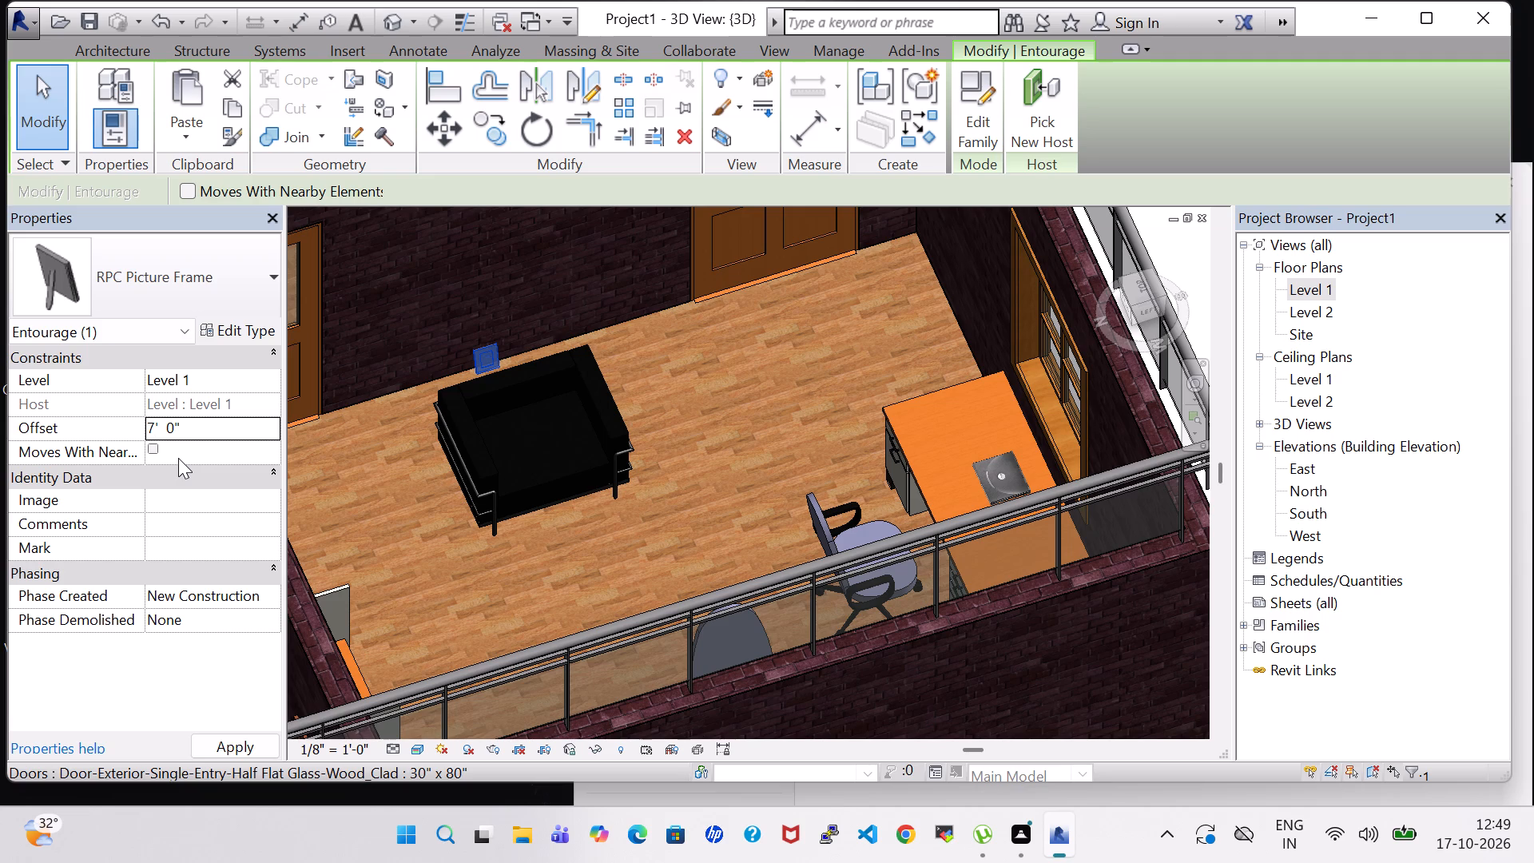
scroll(669, 388, down, 5)
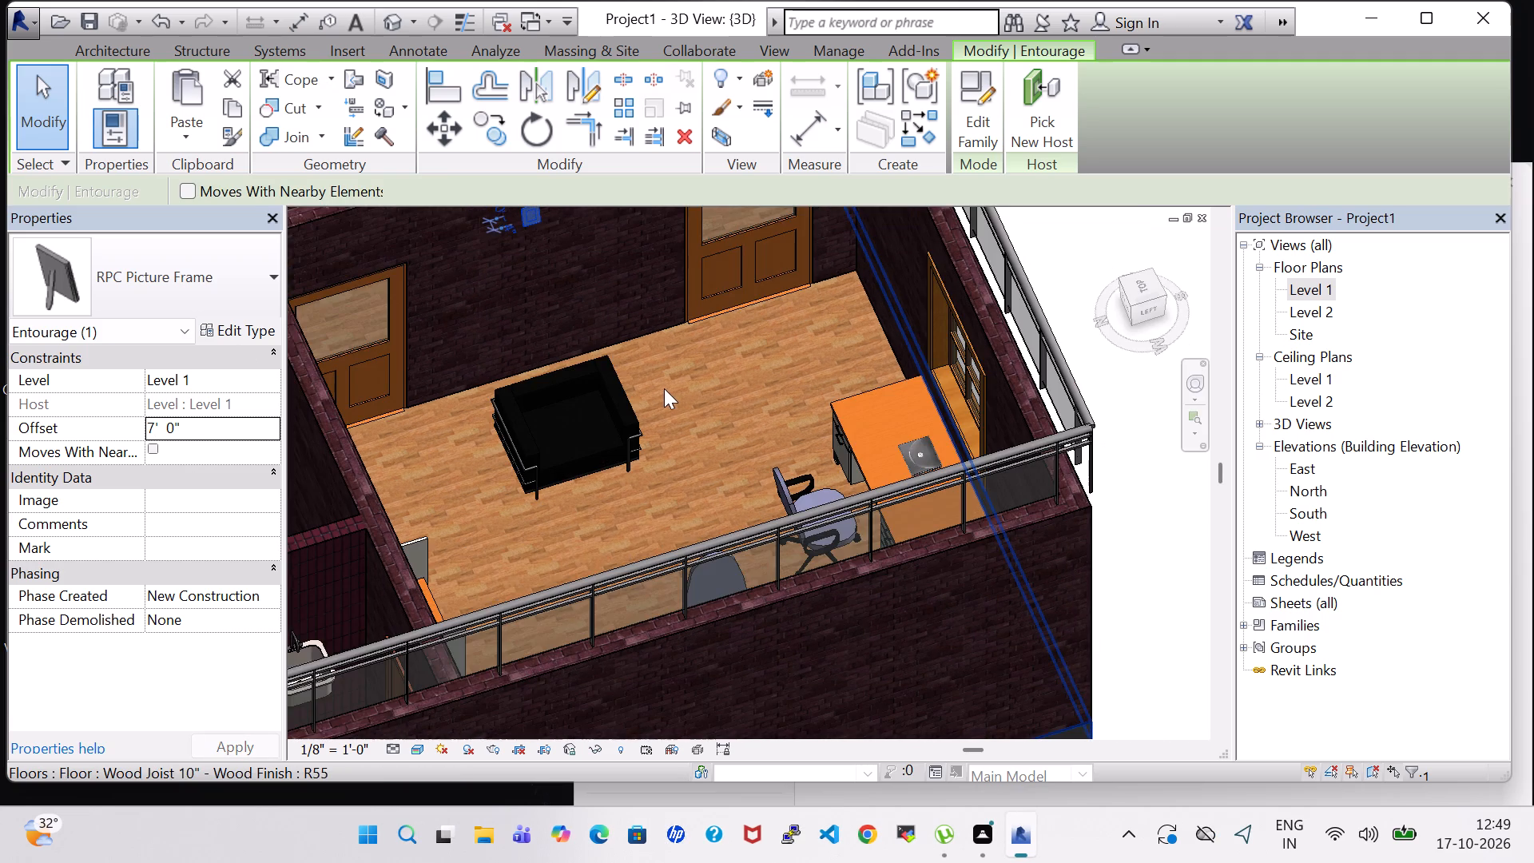
In the Level 1 floor plan, nudge the drawing room's Corbu armchair back toward the wall behind it.
double_click(1318, 285)
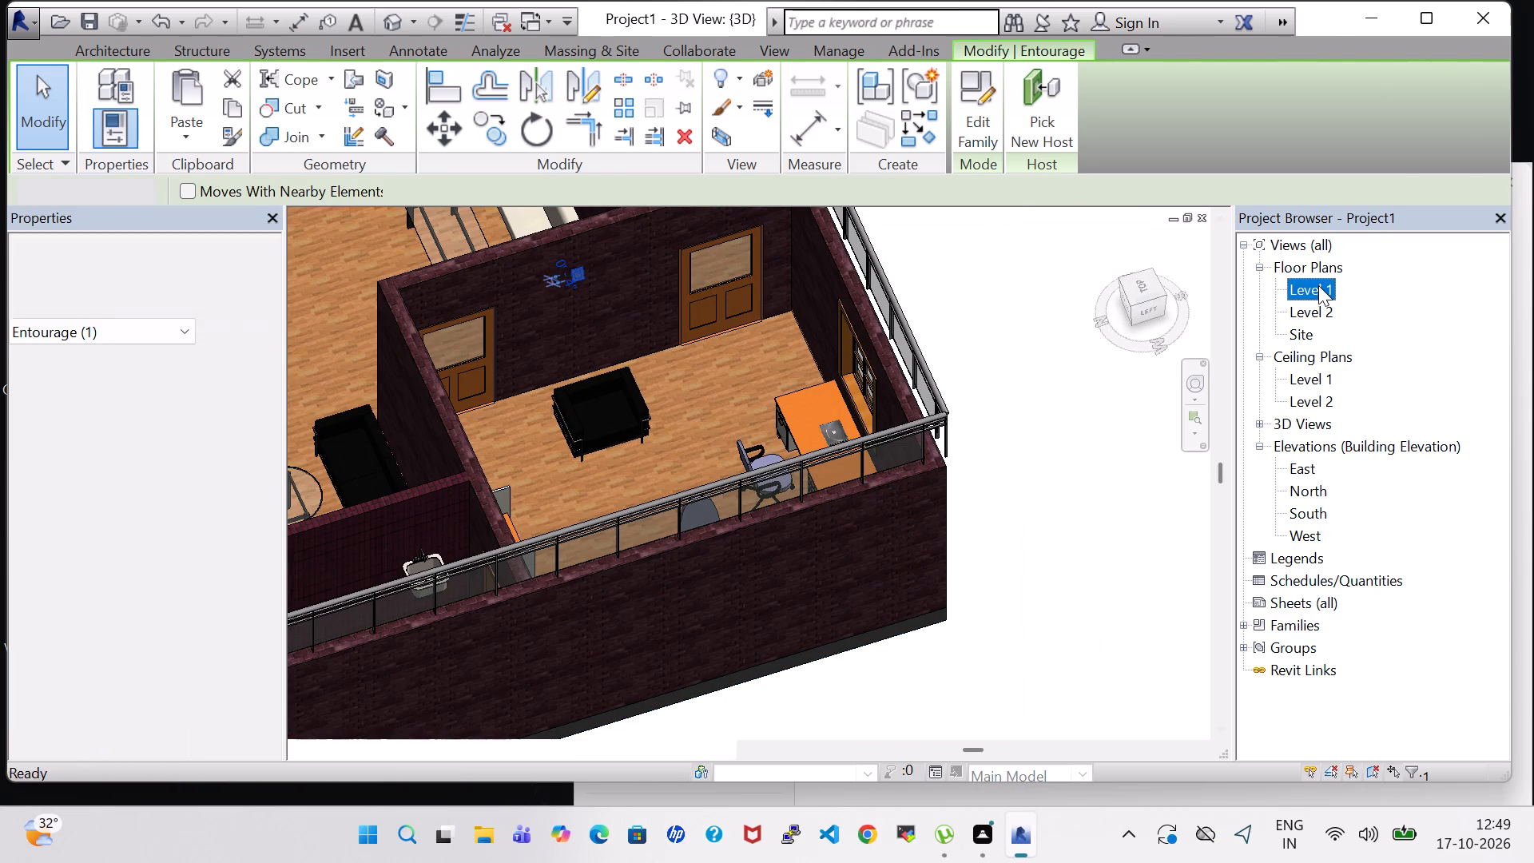
scroll(586, 588, down, 2)
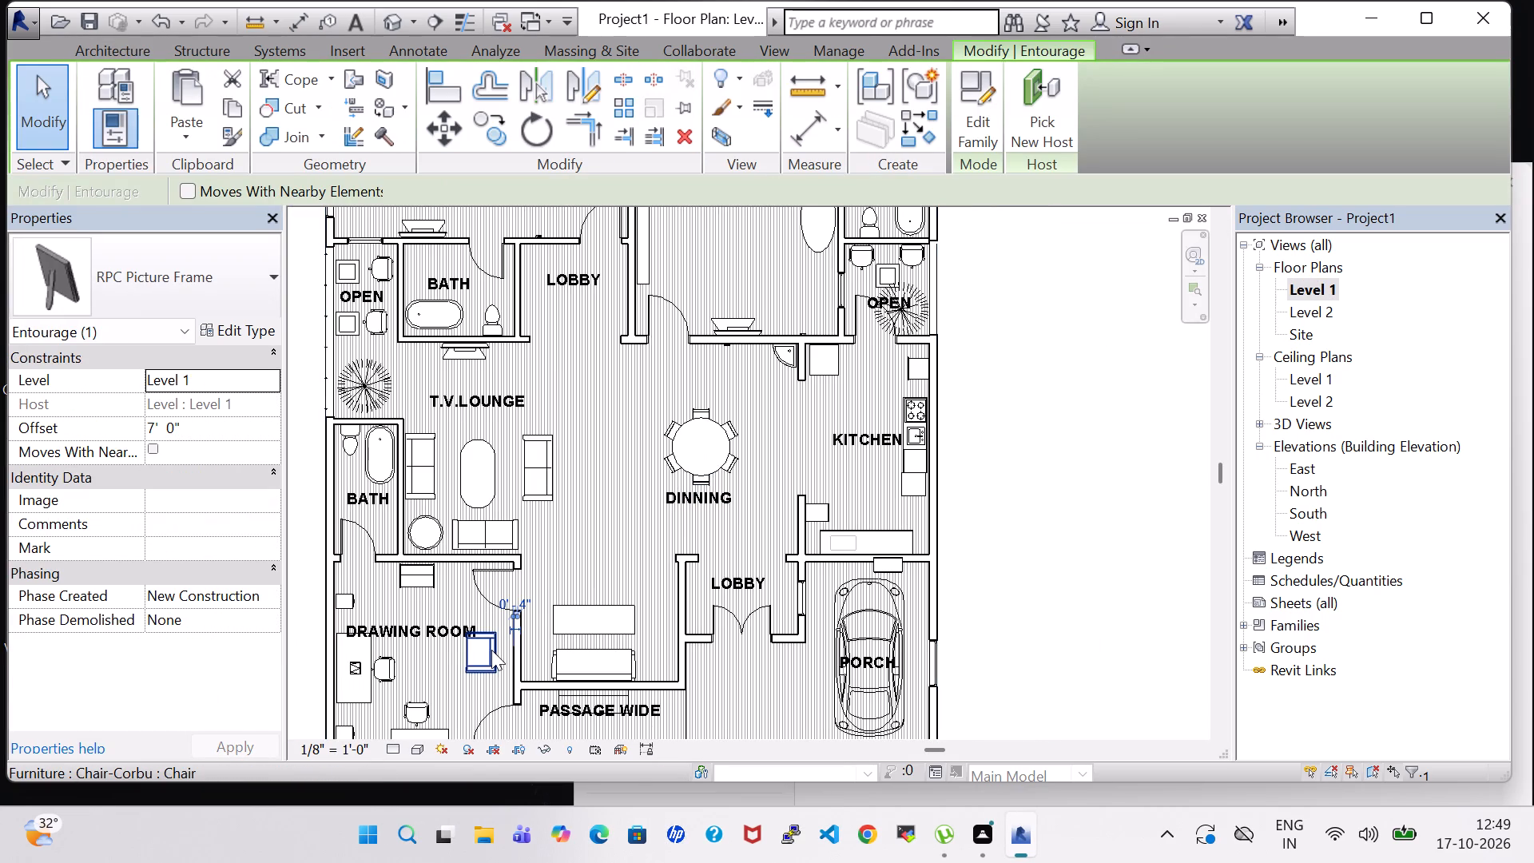
click(490, 650)
key(Right)
key(Right)
key(Right)
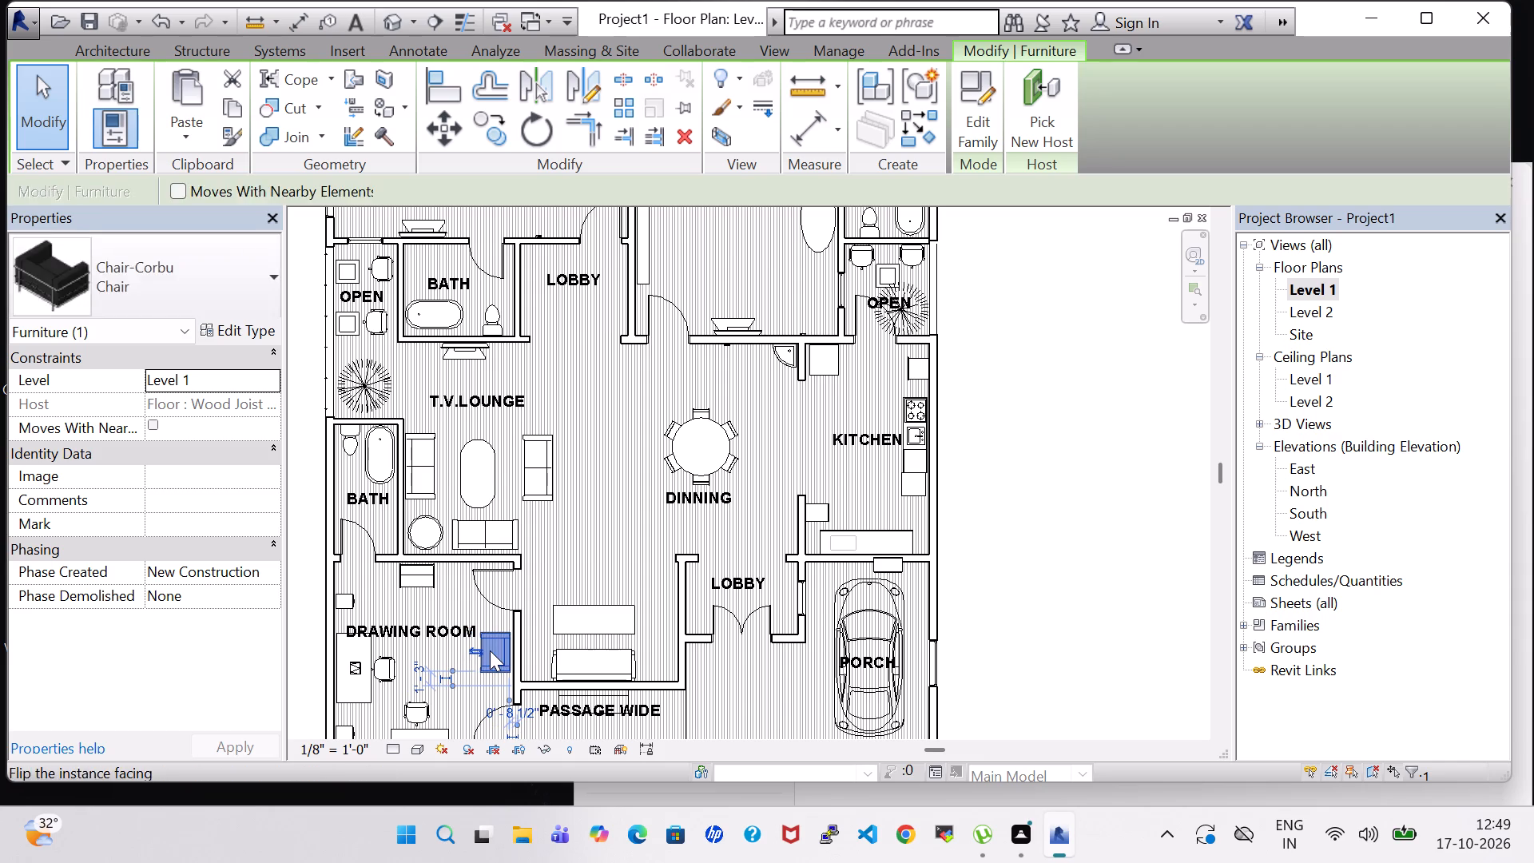
key(Right)
key(Left)
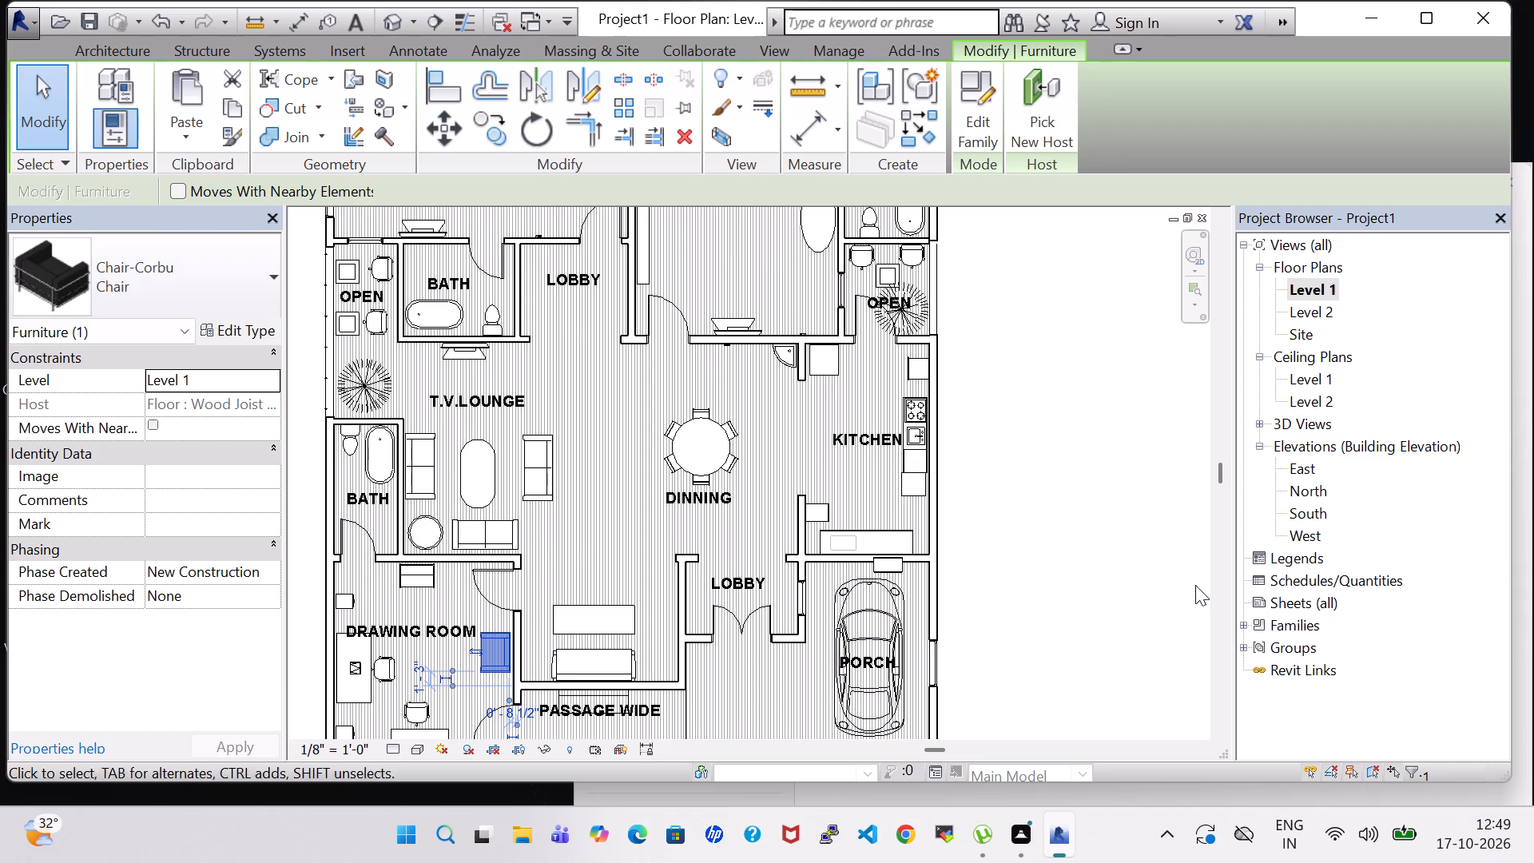
click(1091, 547)
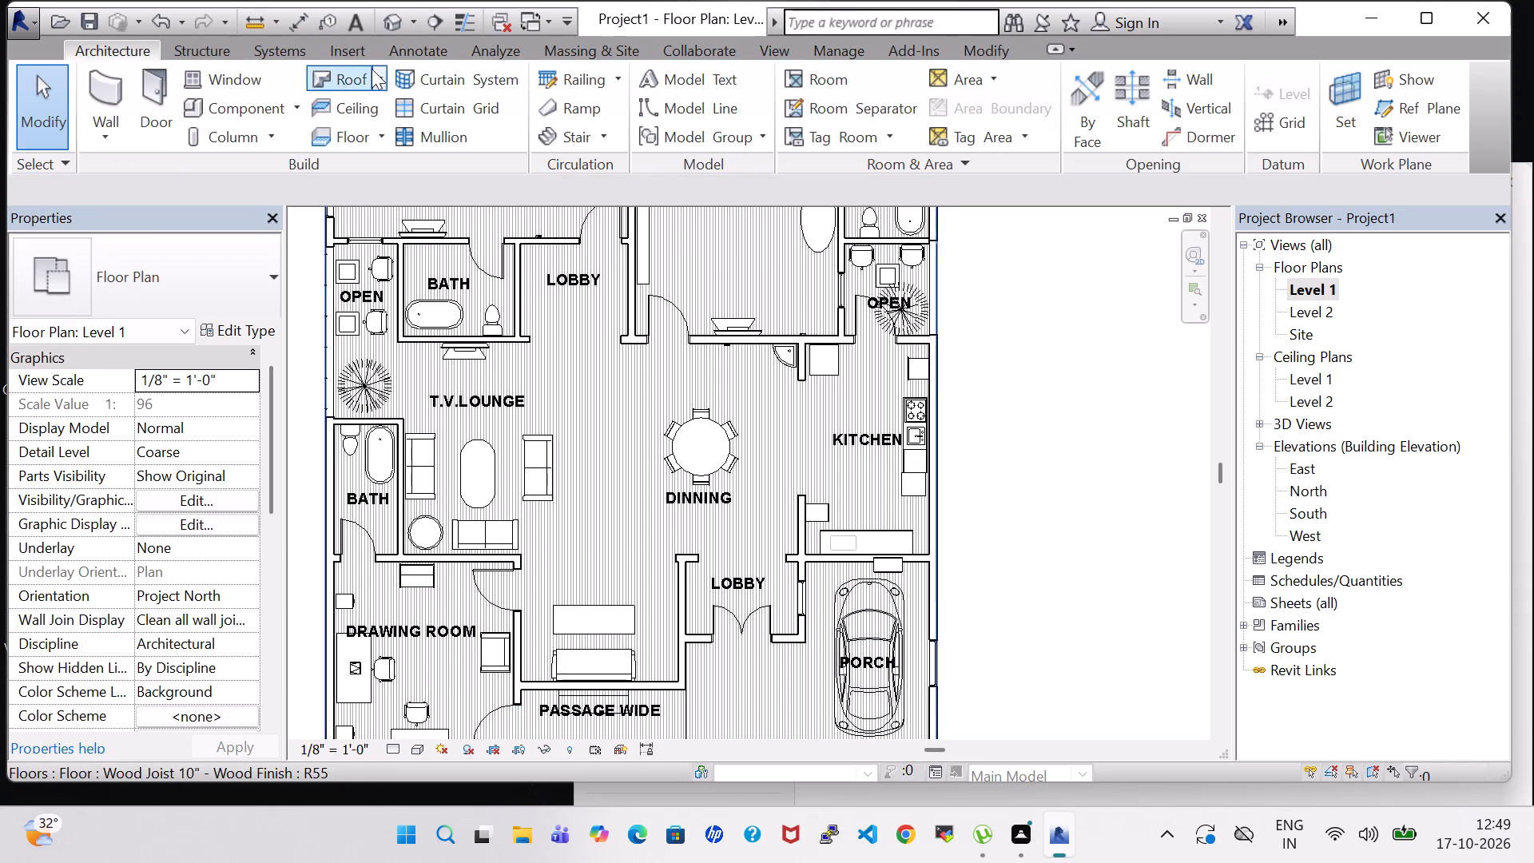
Examine the raised picture frame and the armchair against the drawing room wall in the 3D view.
click(385, 16)
scroll(602, 347, up, 9)
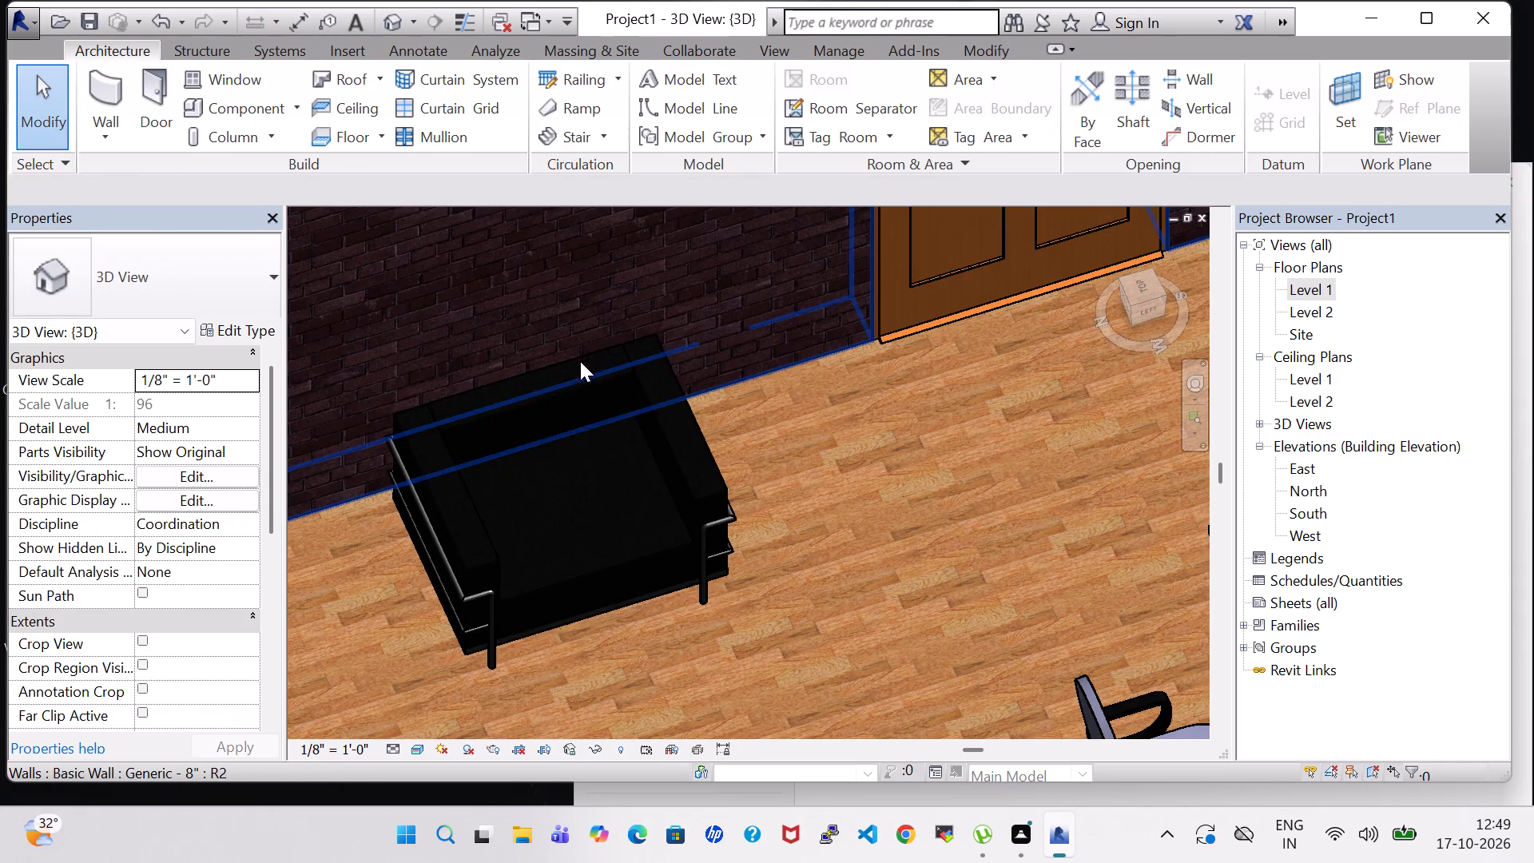
middle_drag(589, 381, 646, 563)
shift+middle_drag(493, 468, 517, 473)
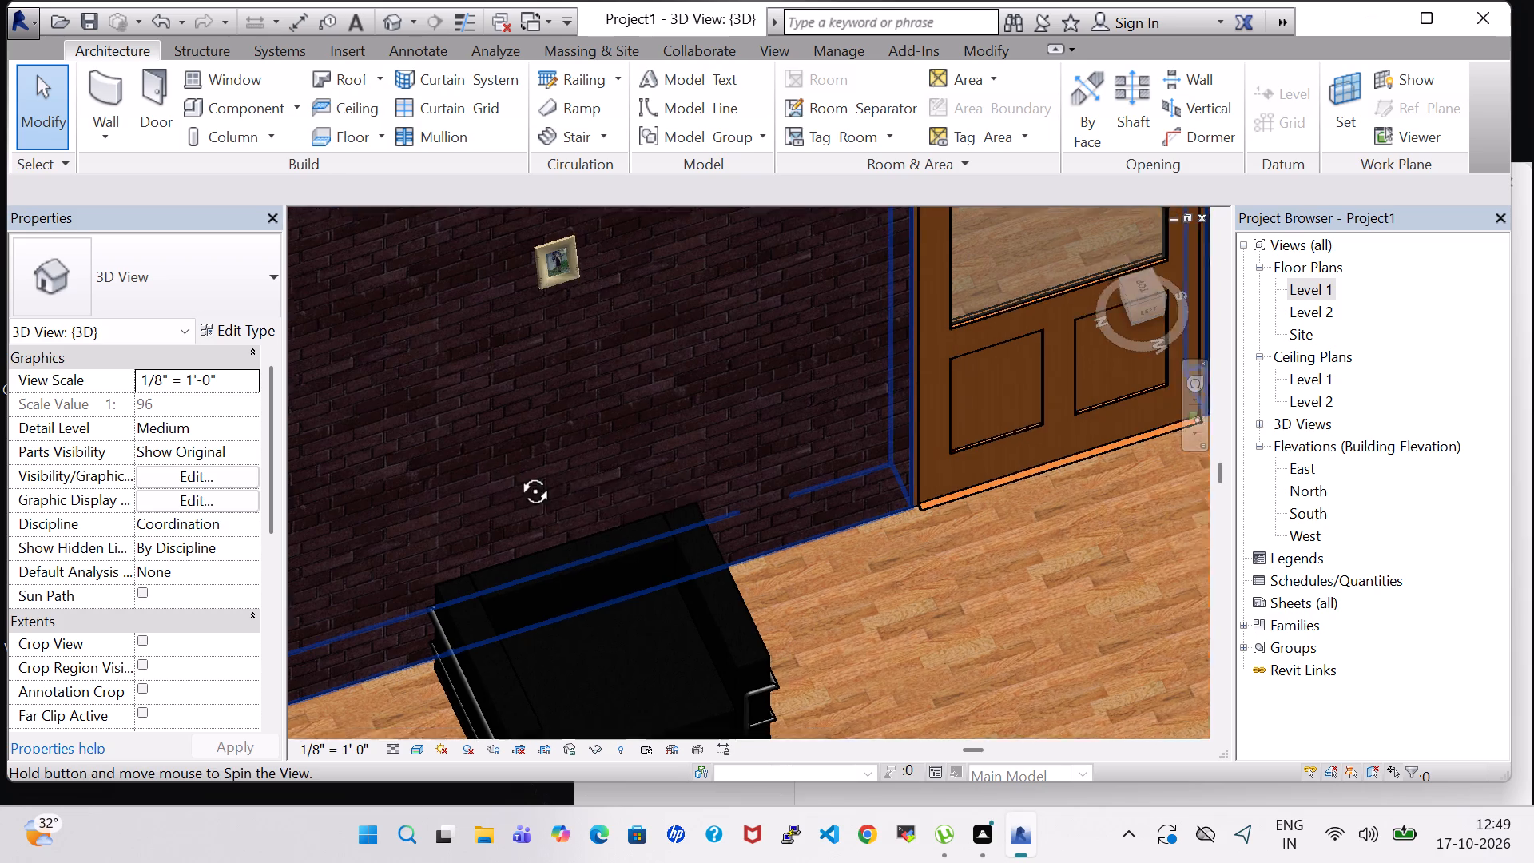
shift+middle_drag(517, 473, 542, 478)
middle_drag(490, 435, 768, 495)
middle_drag(618, 374, 796, 592)
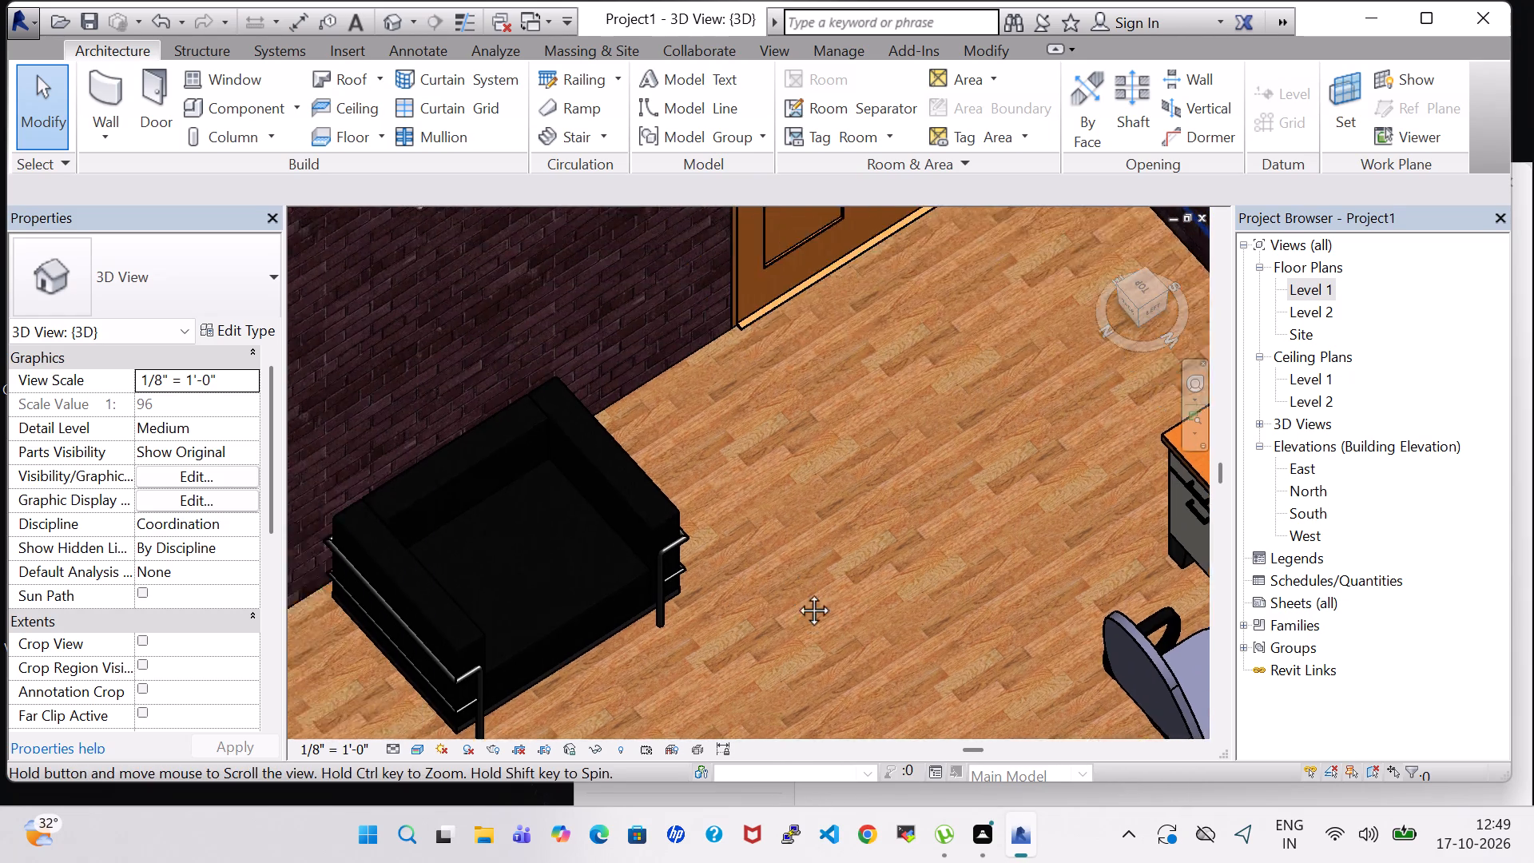
middle_drag(796, 592, 1016, 710)
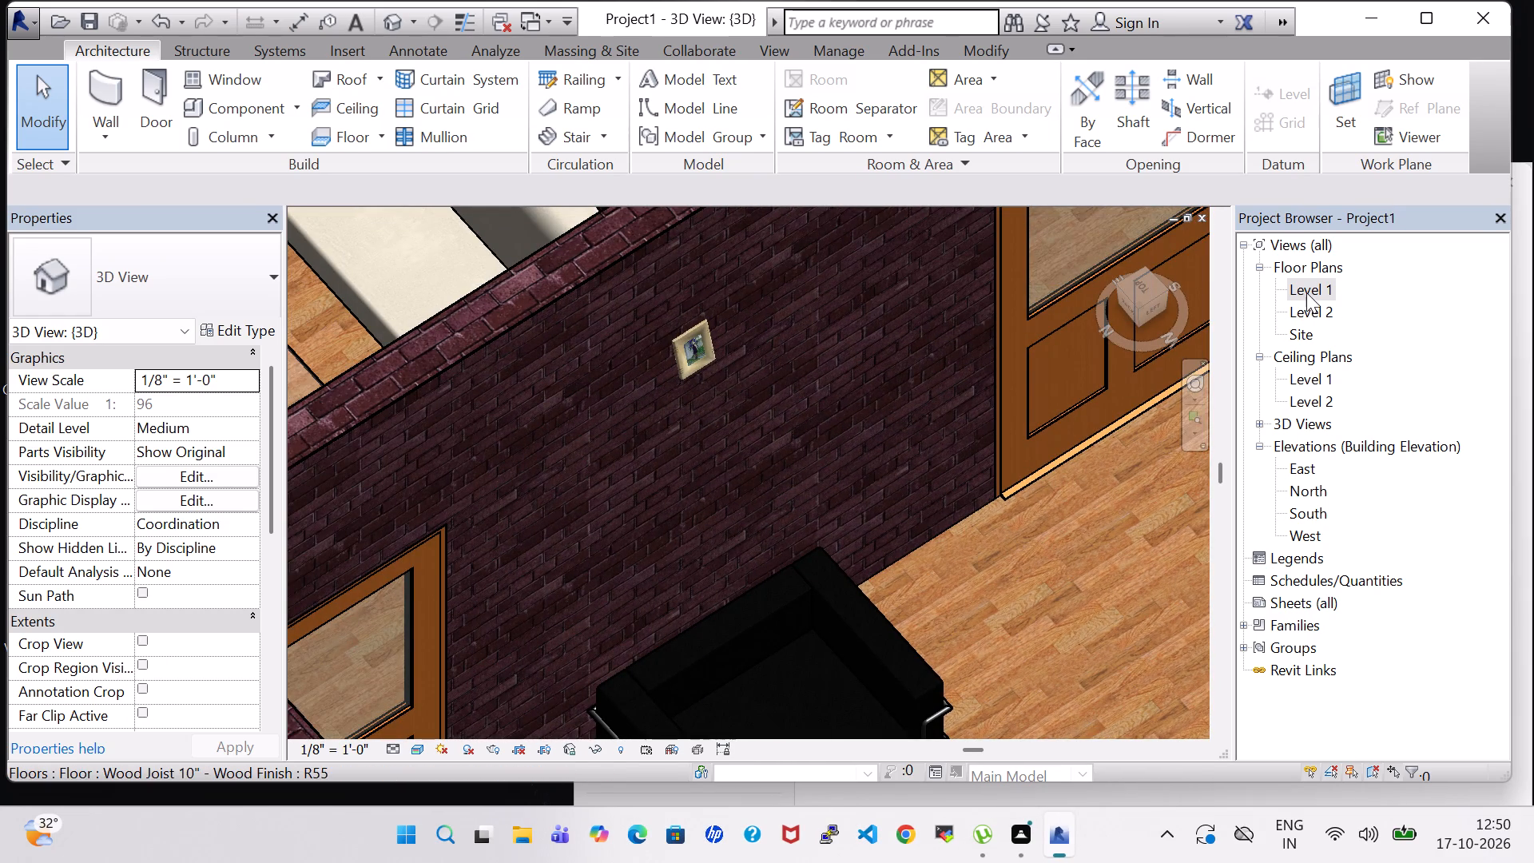
In the Level 1 floor plan, nudge the PASSAGE WIDE room tag down, away from the furniture it overlaps.
double_click(1306, 292)
scroll(848, 432, down, 4)
scroll(848, 447, up, 3)
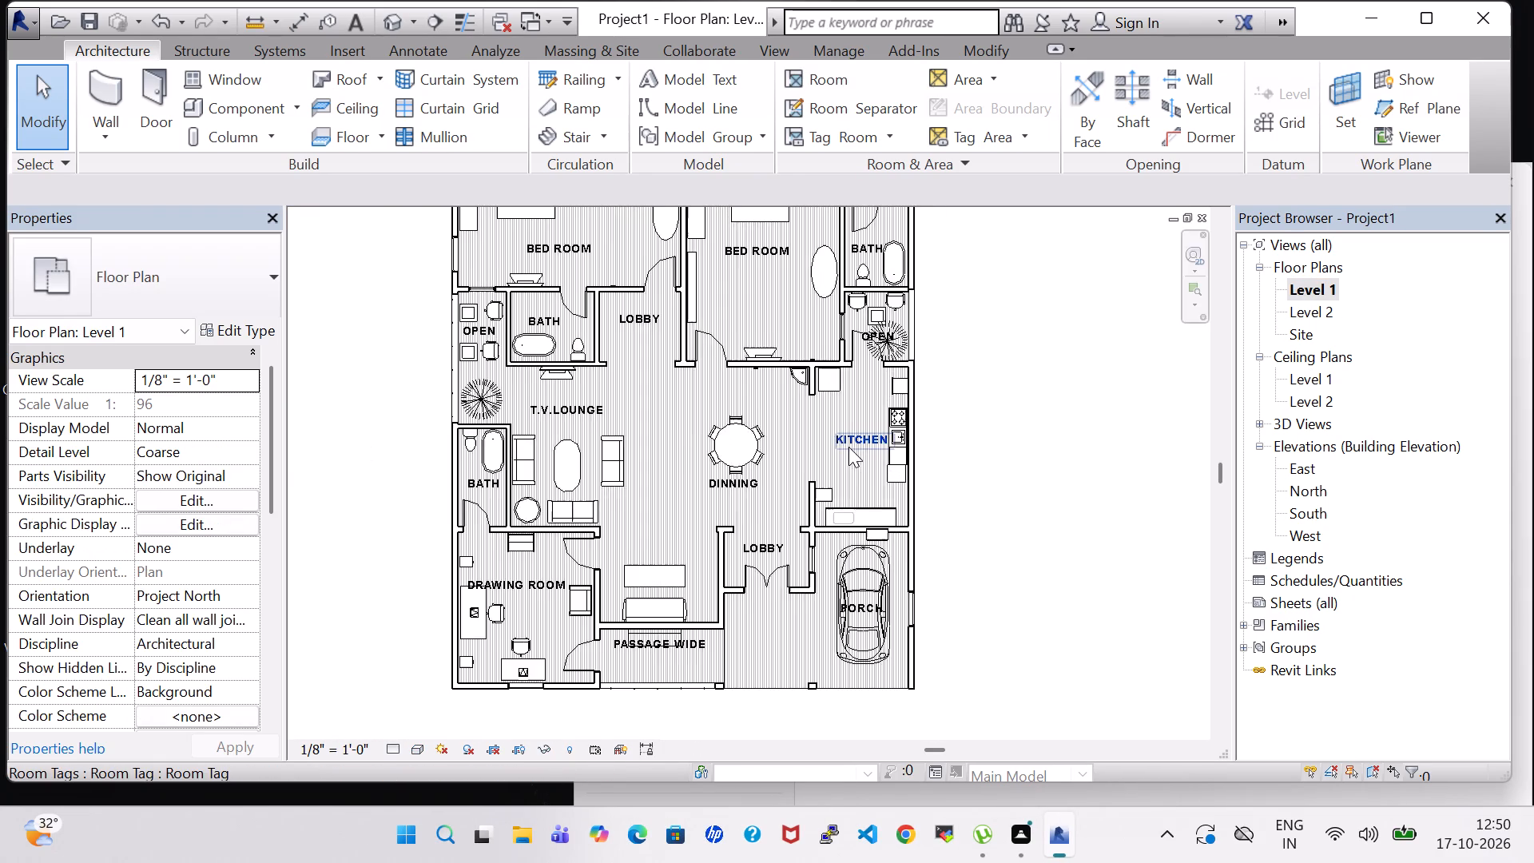
middle_drag(1074, 447, 1033, 461)
middle_drag(1062, 492, 1059, 367)
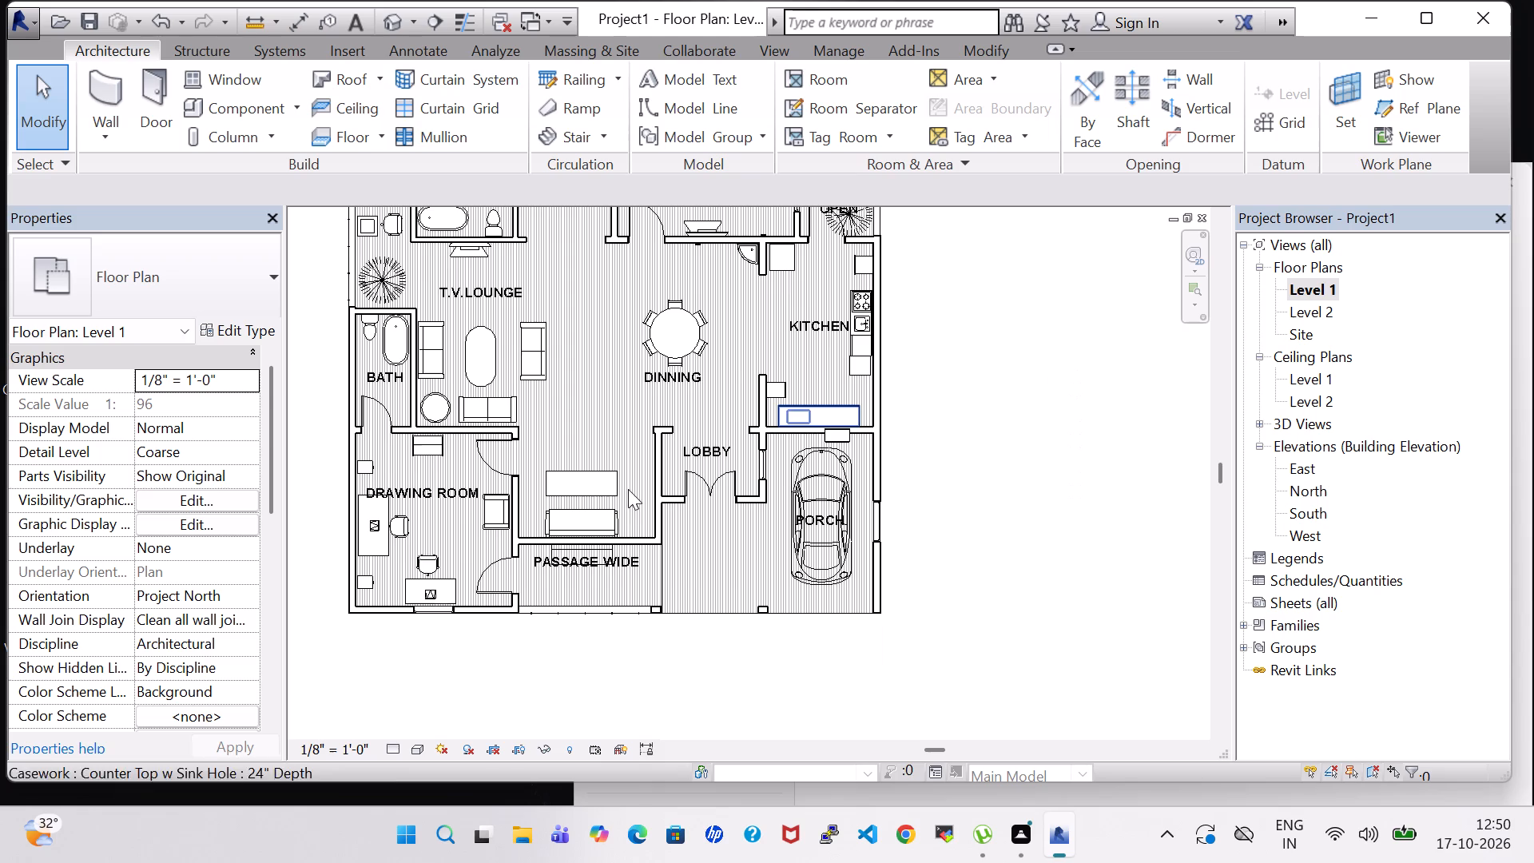
click(624, 562)
key(Down)
key(Down)
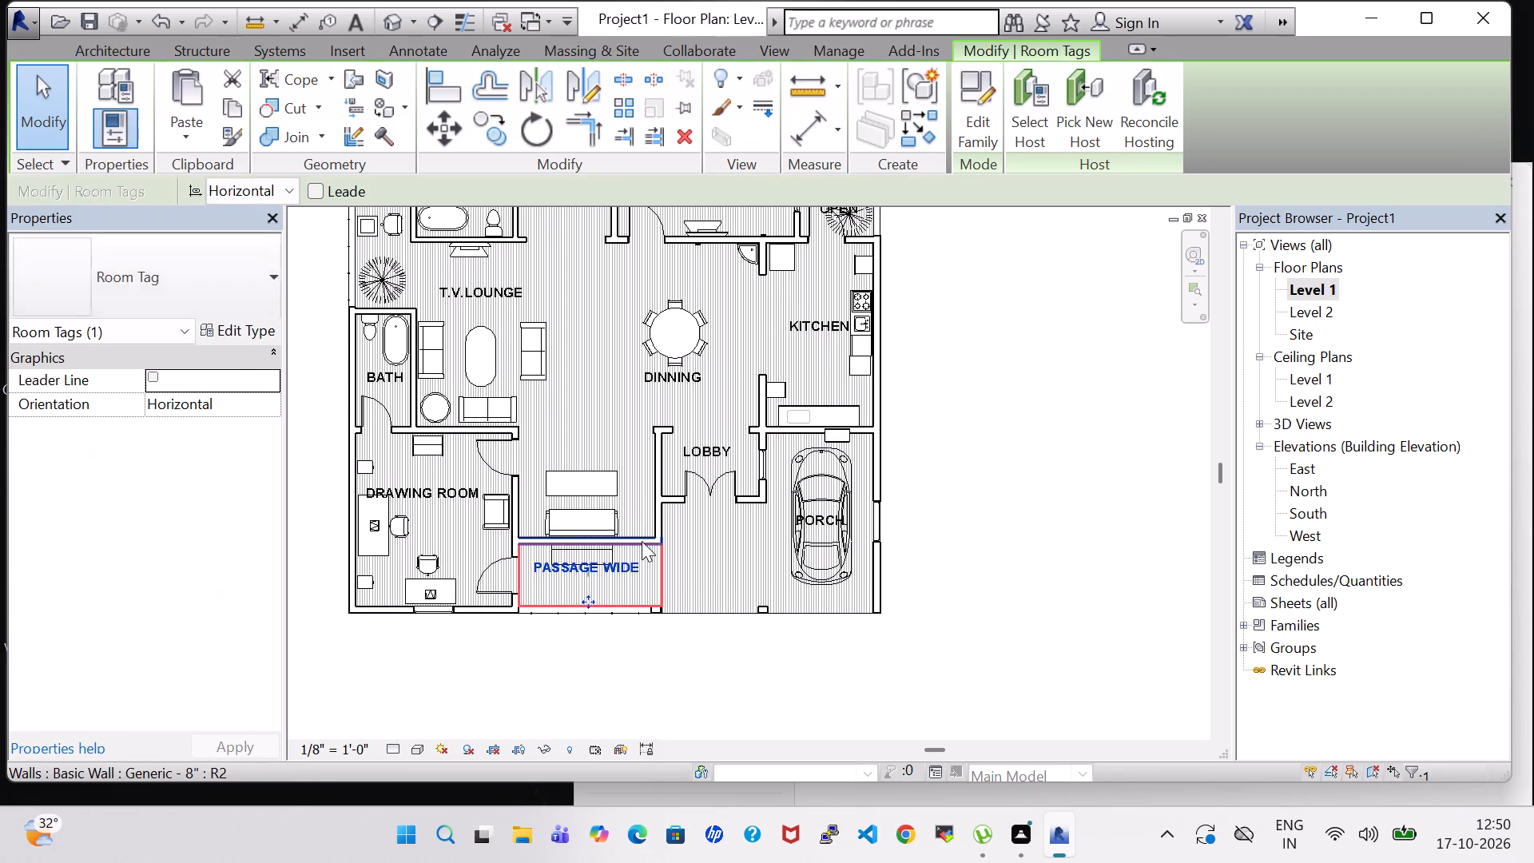
Nudge the PASSAGE WIDE room tag further down, clear of the furniture in the passage.
key(Down)
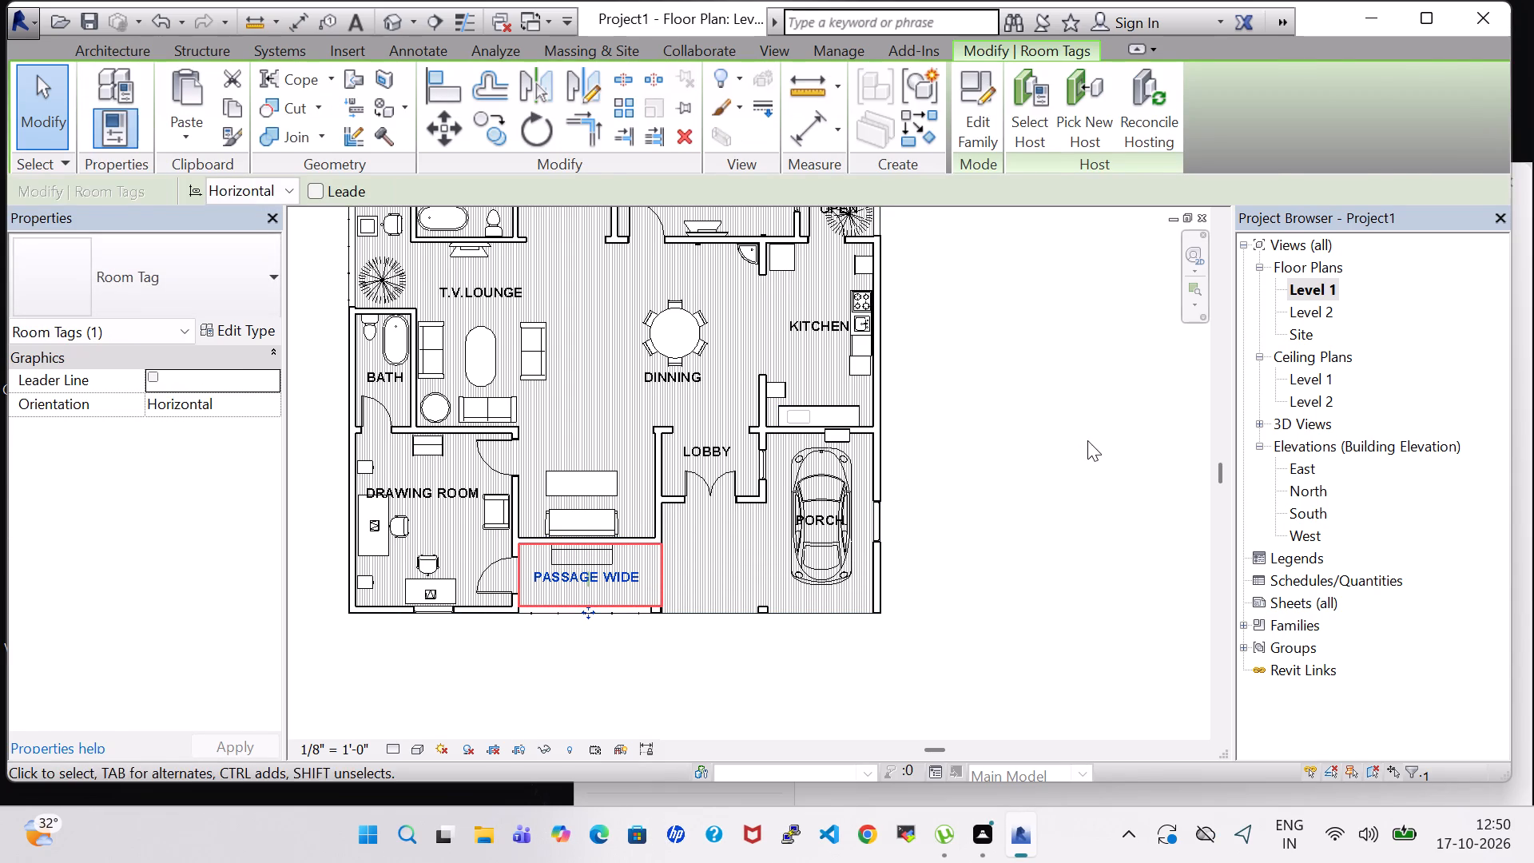
click(1087, 440)
Nudge the DRAWING ROOM tag up and to the right, into the open space between the furniture.
click(435, 495)
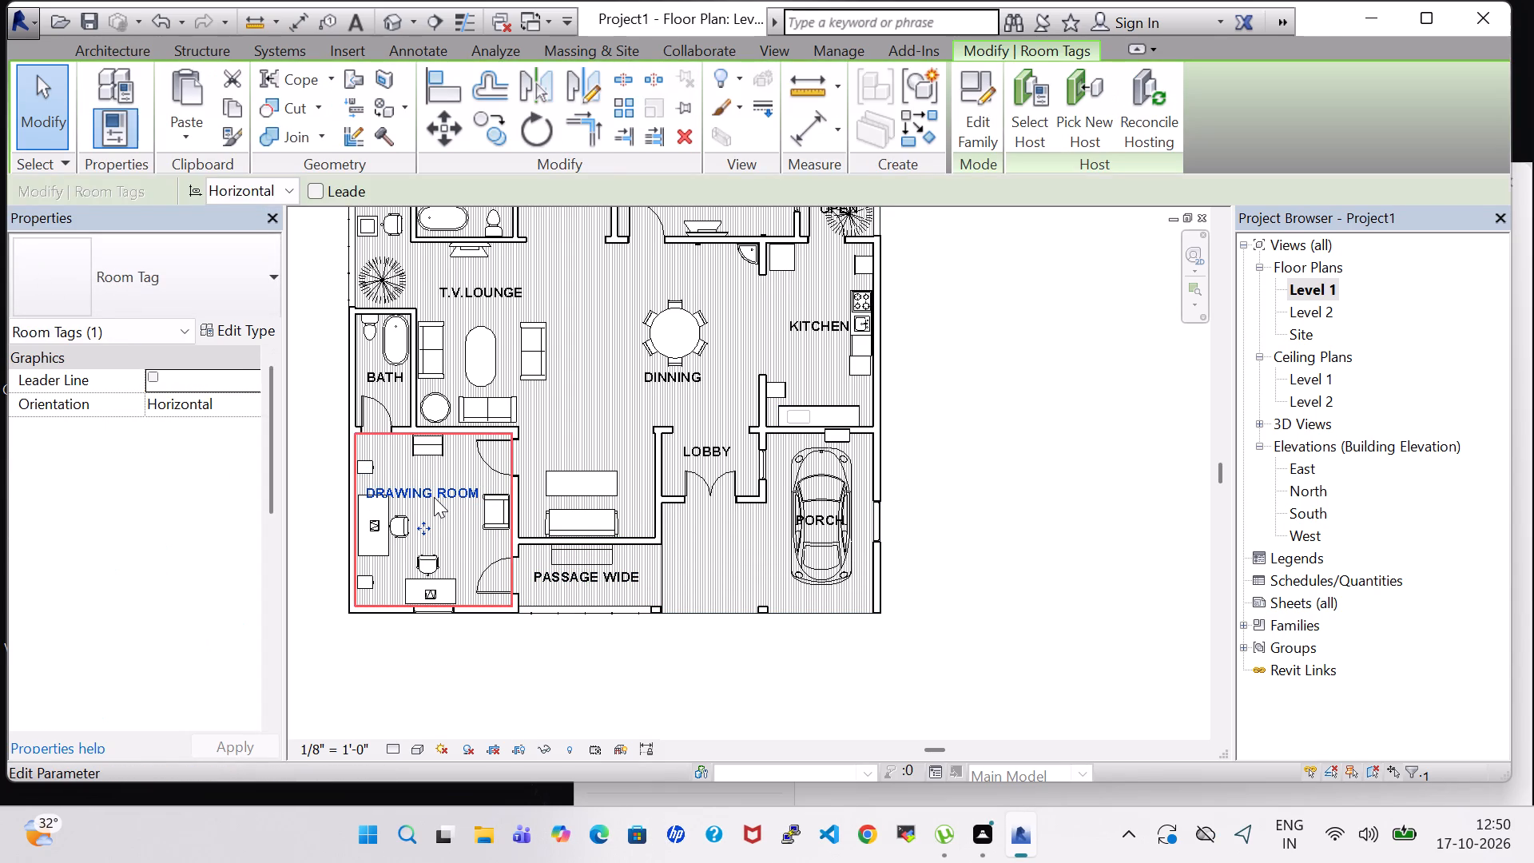
key(Up)
key(Right)
key(Right)
key(Up)
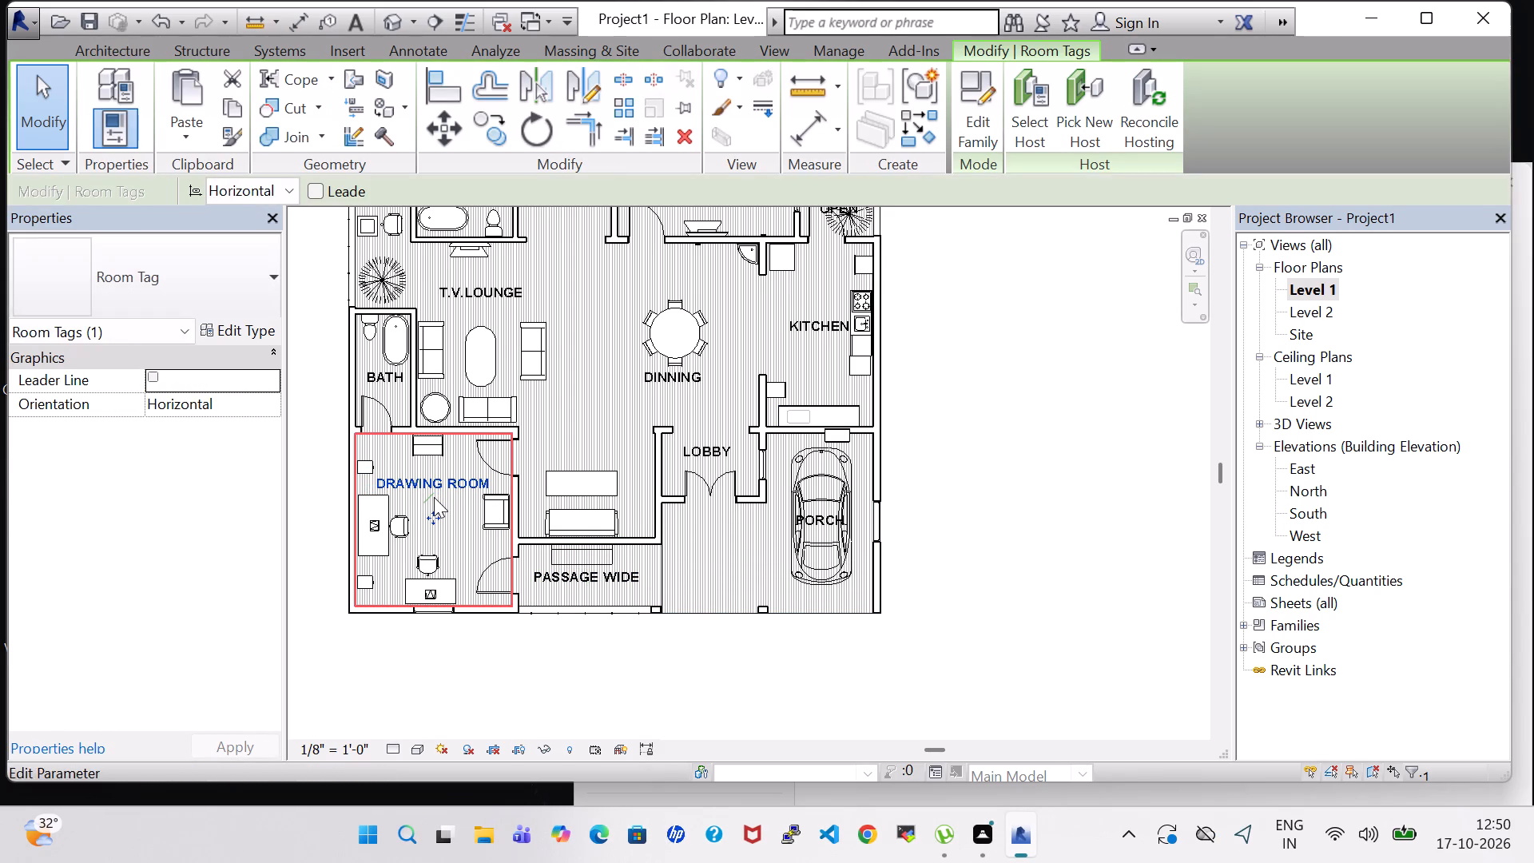
click(1067, 503)
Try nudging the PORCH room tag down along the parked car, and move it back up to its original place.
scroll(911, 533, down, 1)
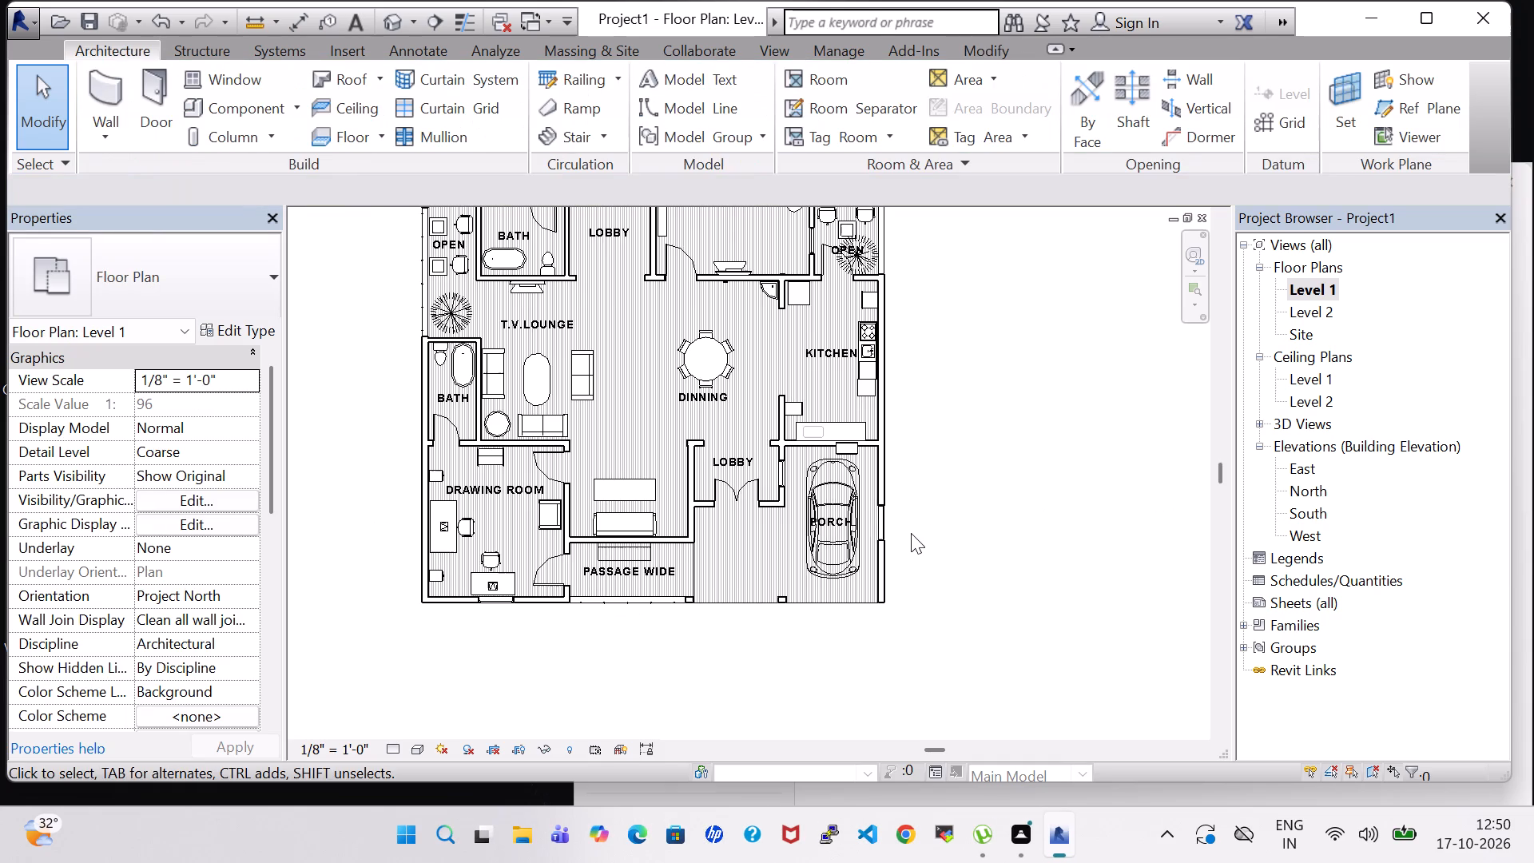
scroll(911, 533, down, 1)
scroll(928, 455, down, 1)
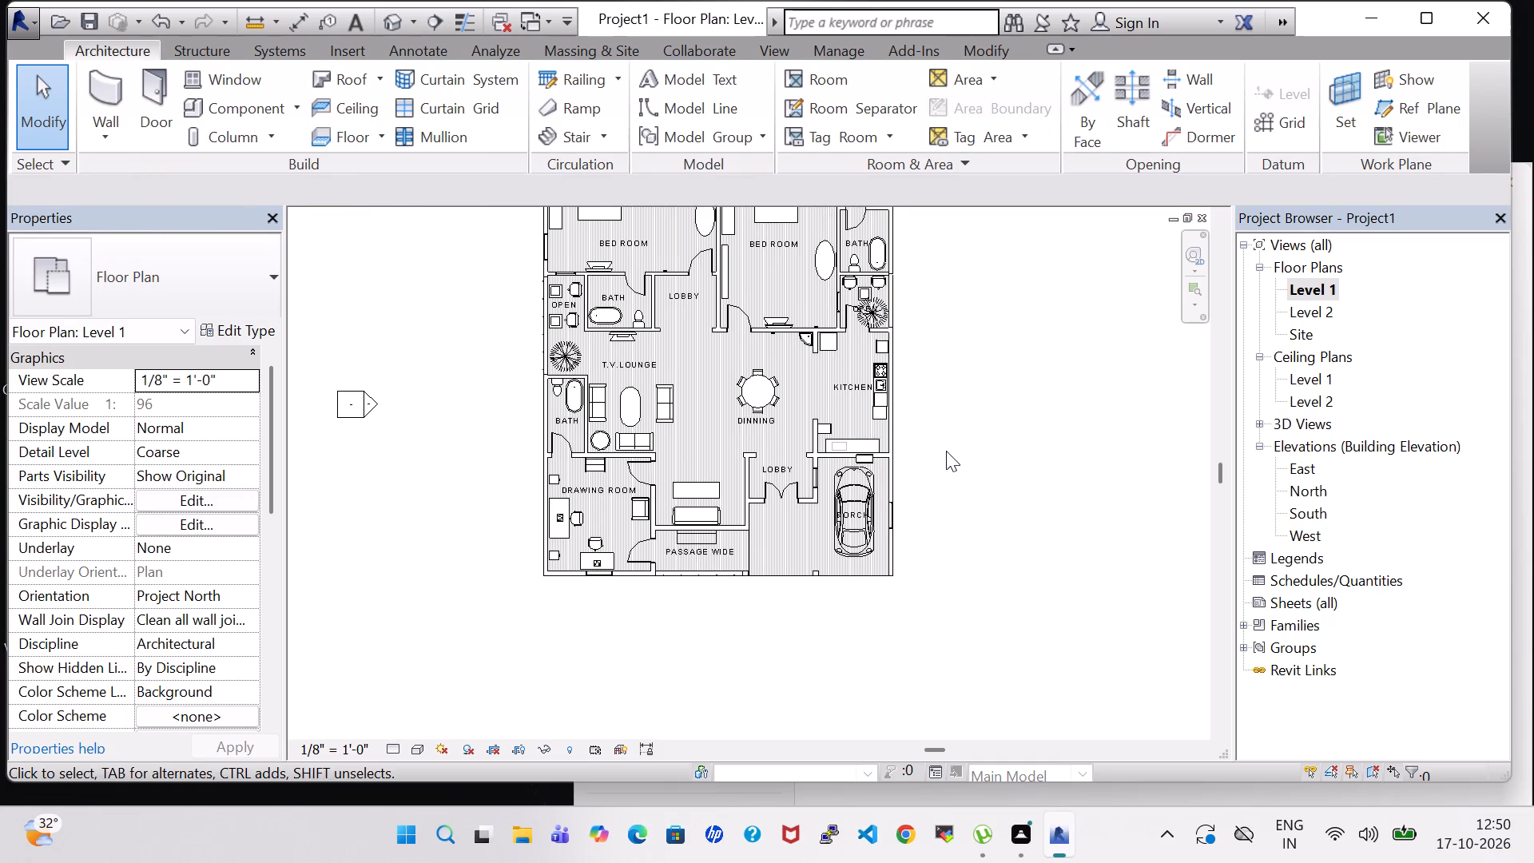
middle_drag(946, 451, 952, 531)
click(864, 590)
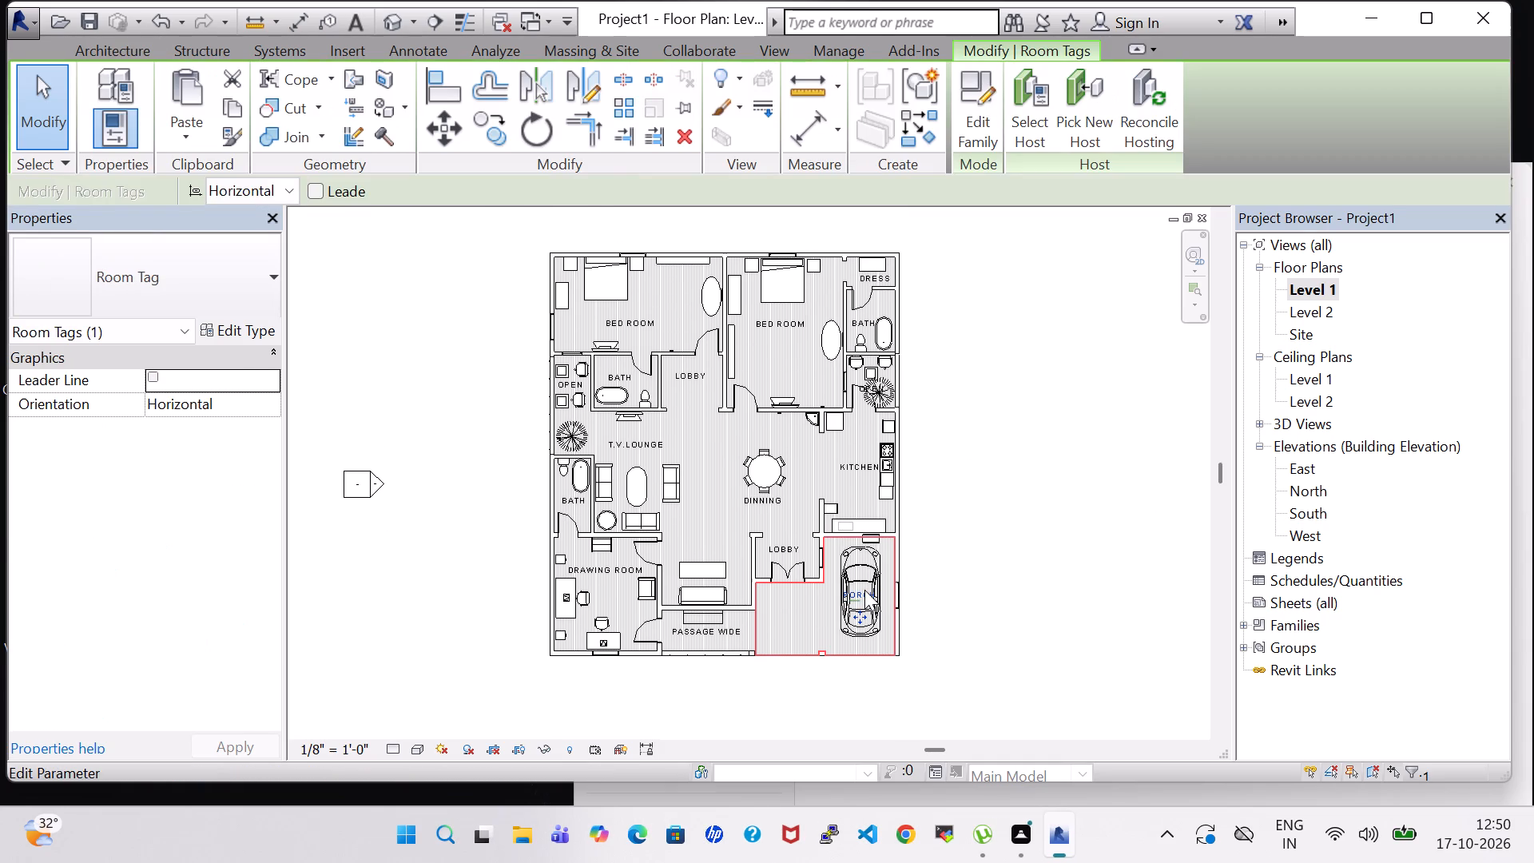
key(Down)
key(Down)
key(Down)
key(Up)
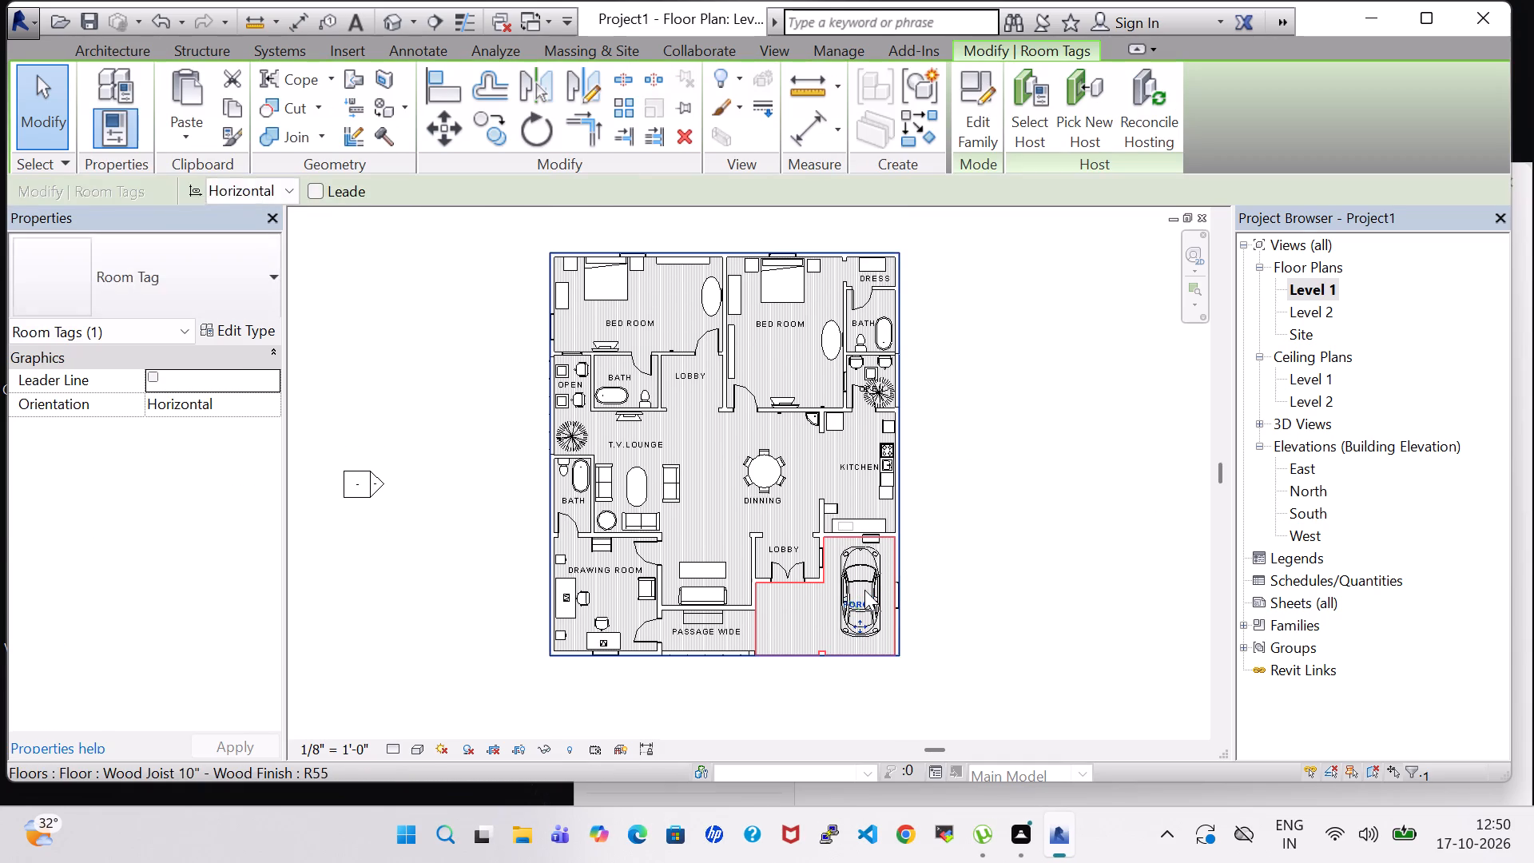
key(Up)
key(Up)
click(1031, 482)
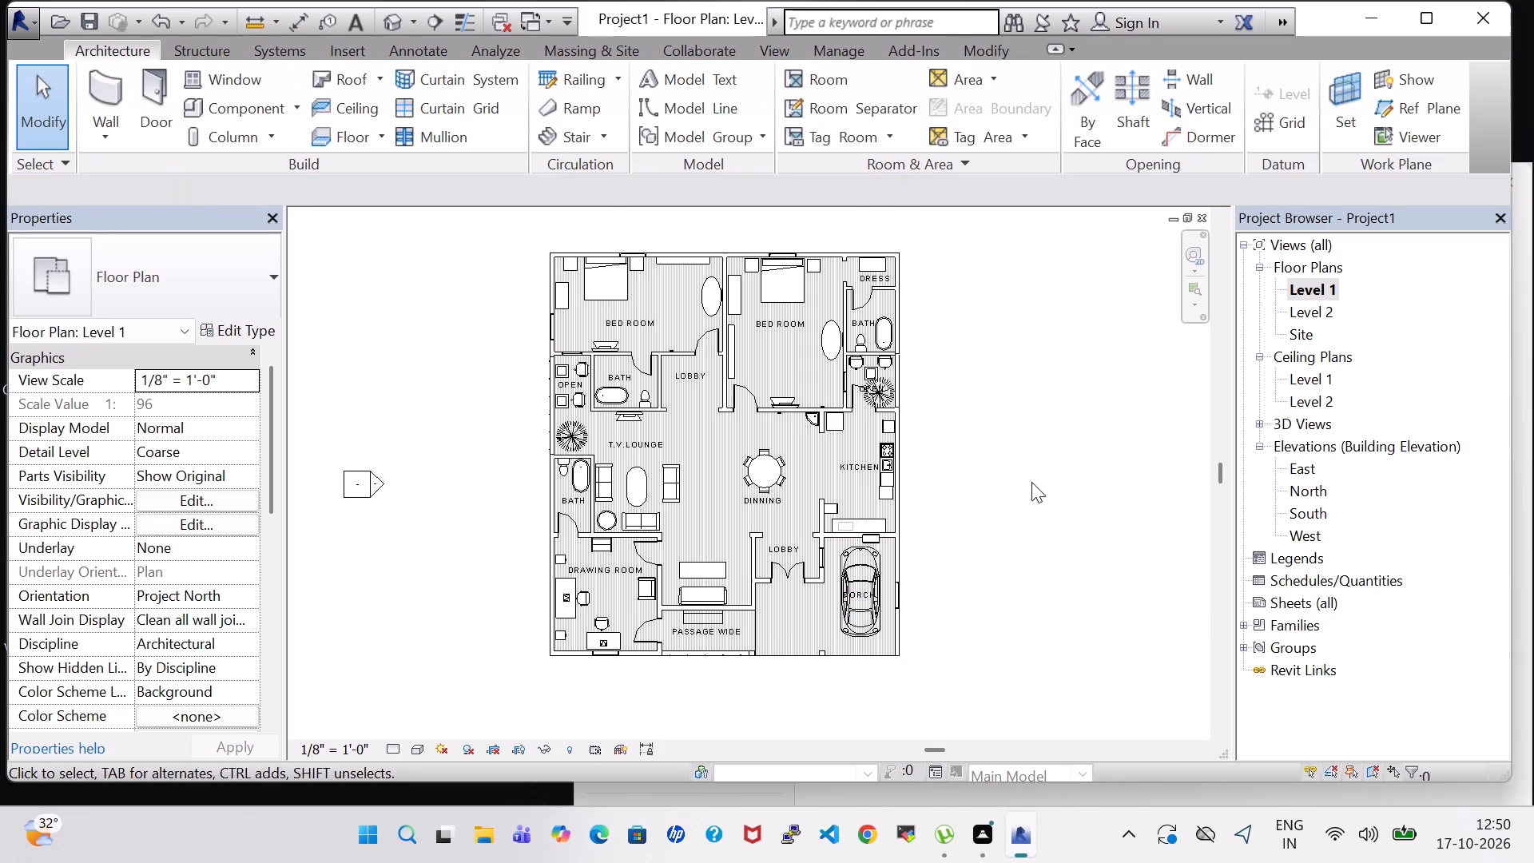
Nudge the KITCHEN room tag left and slightly down, away from the appliances along the outer wall.
scroll(992, 498, up, 3)
click(777, 447)
key(Left)
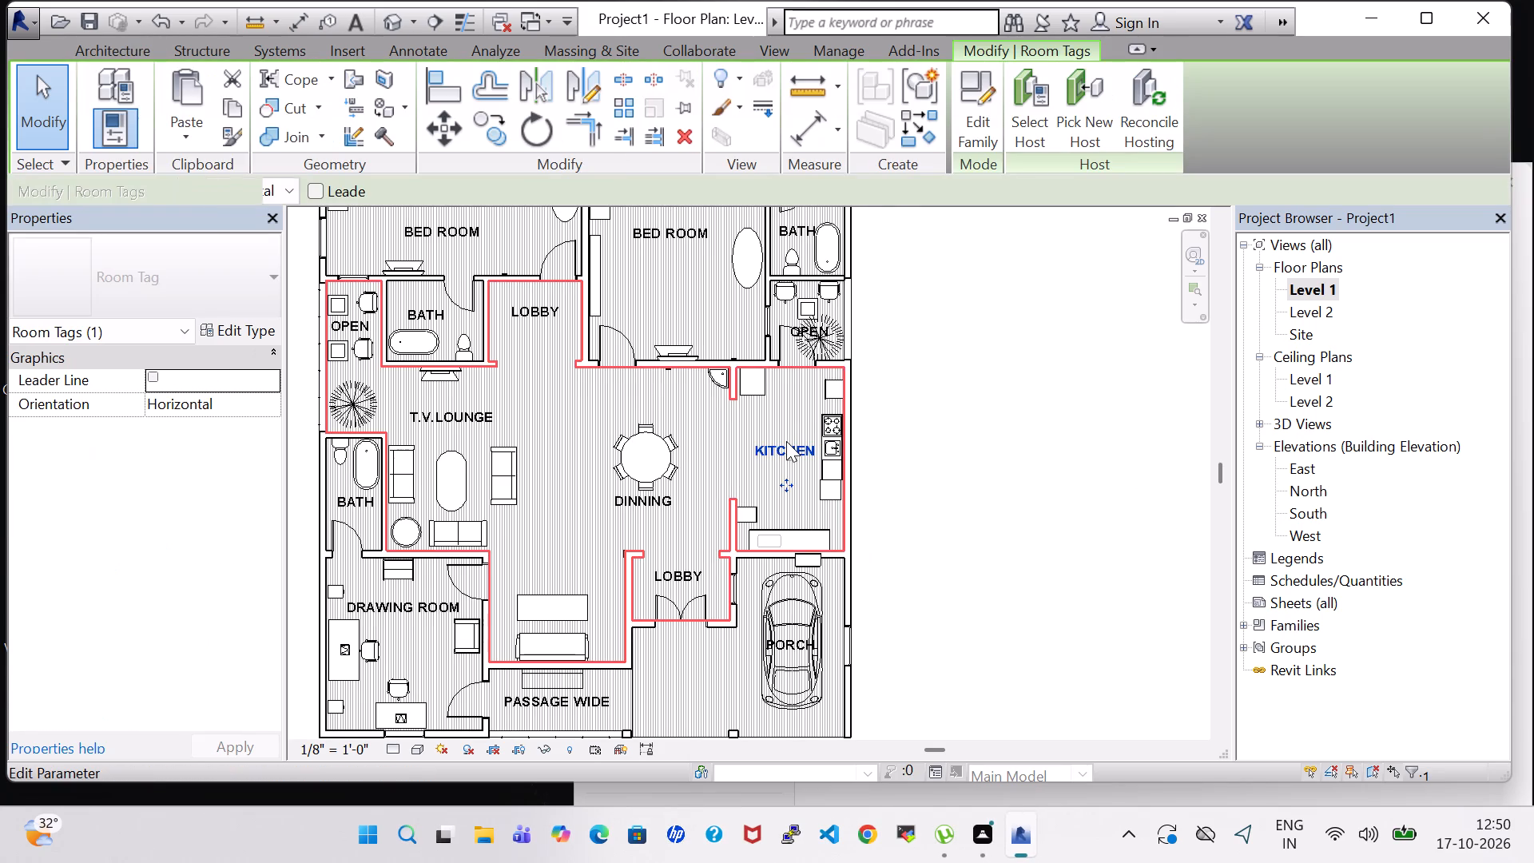
key(Left)
key(Left)
key(Down)
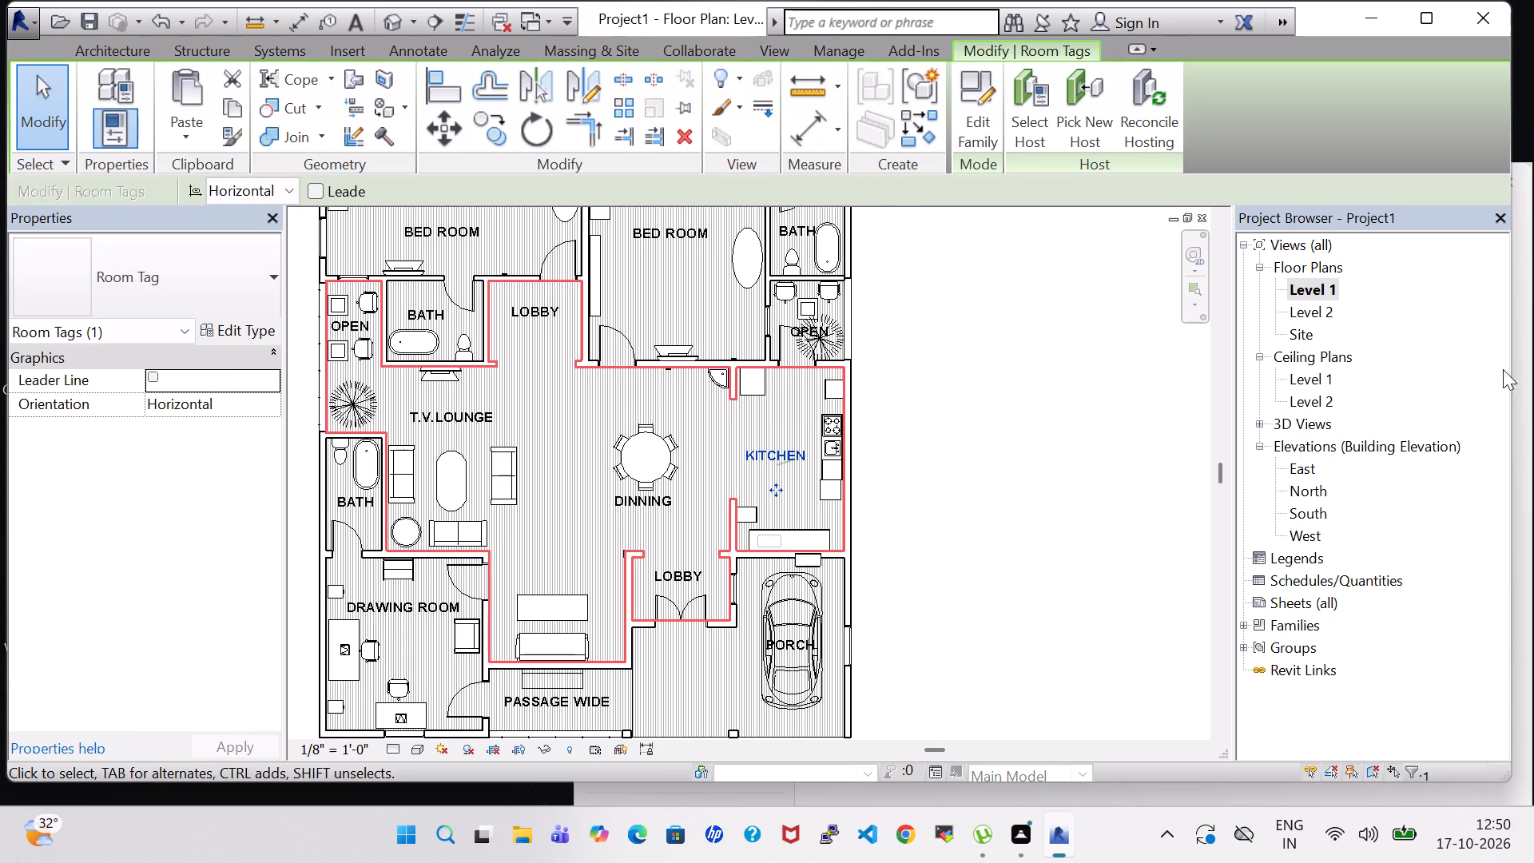
click(952, 515)
Set the offset of the RPC Picture Frame on the dining side of the wall shared with the bedroom to 6' 0".
scroll(952, 515, up, 5)
middle_drag(952, 515, 960, 528)
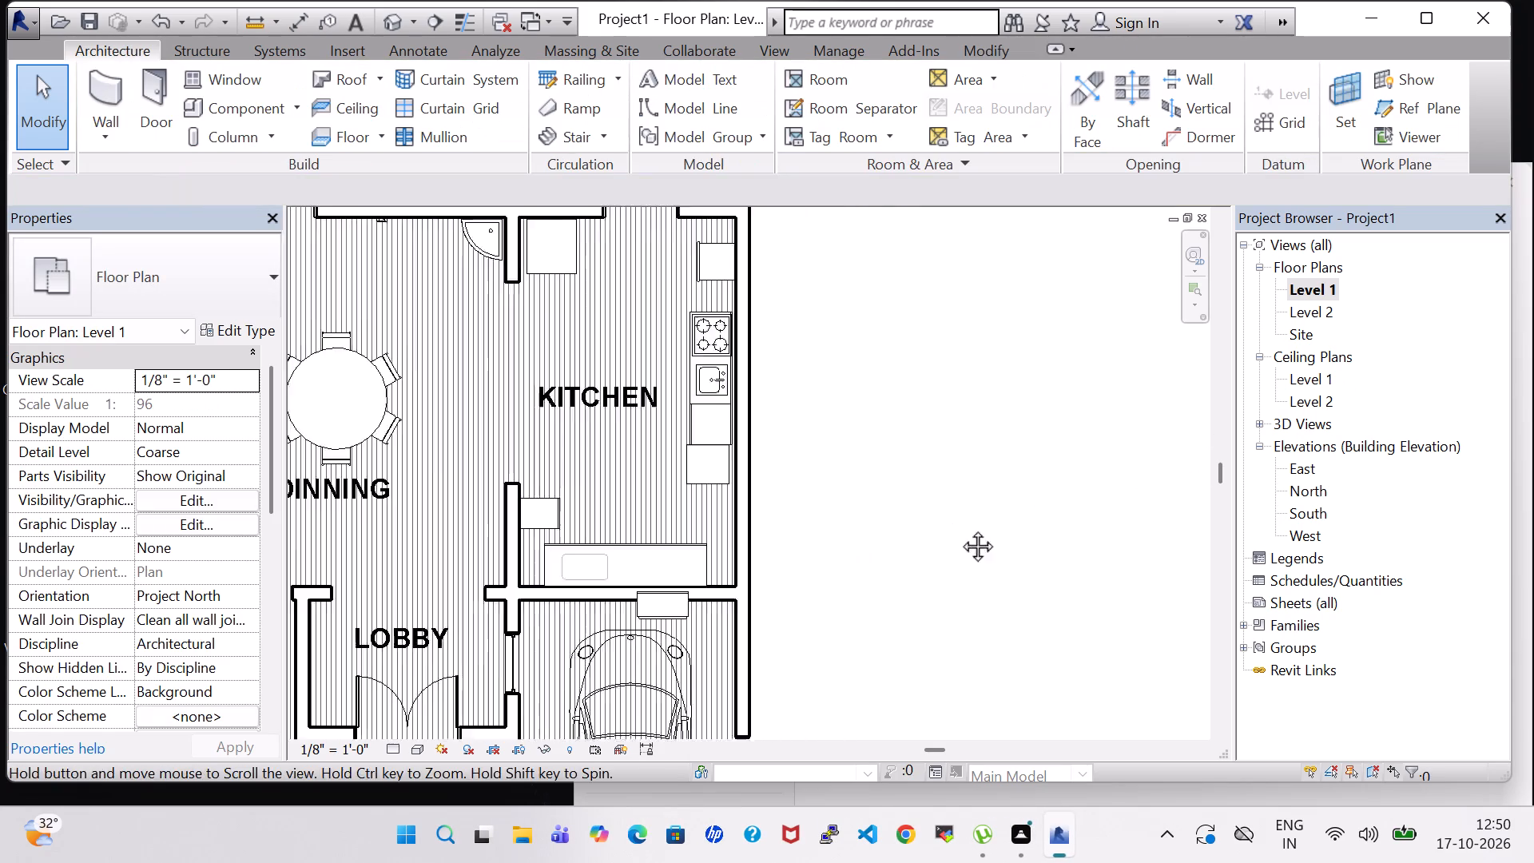
middle_drag(960, 528, 1037, 687)
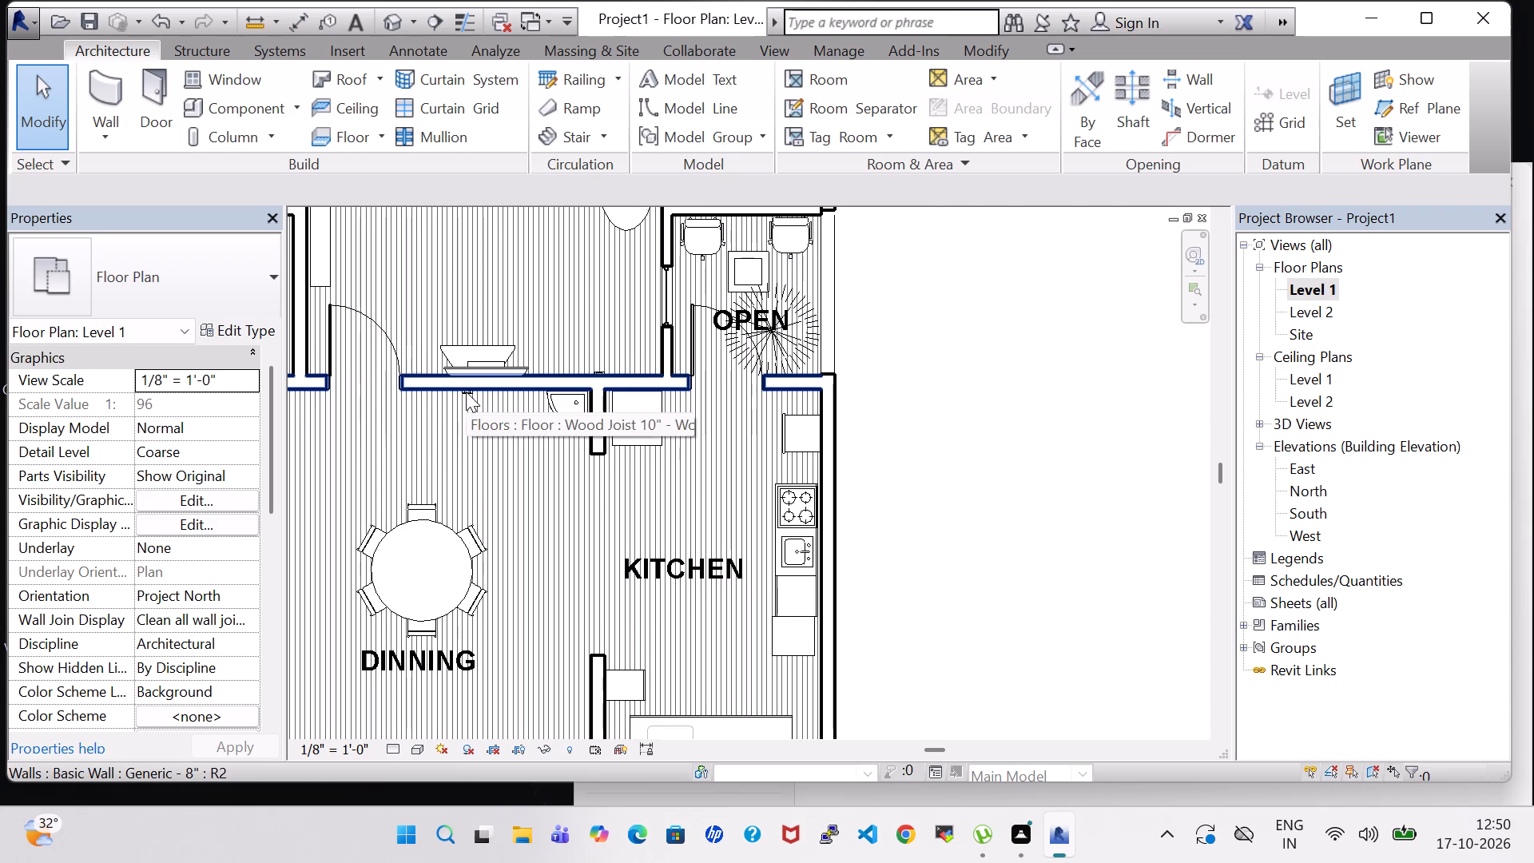
scroll(465, 418, up, 8)
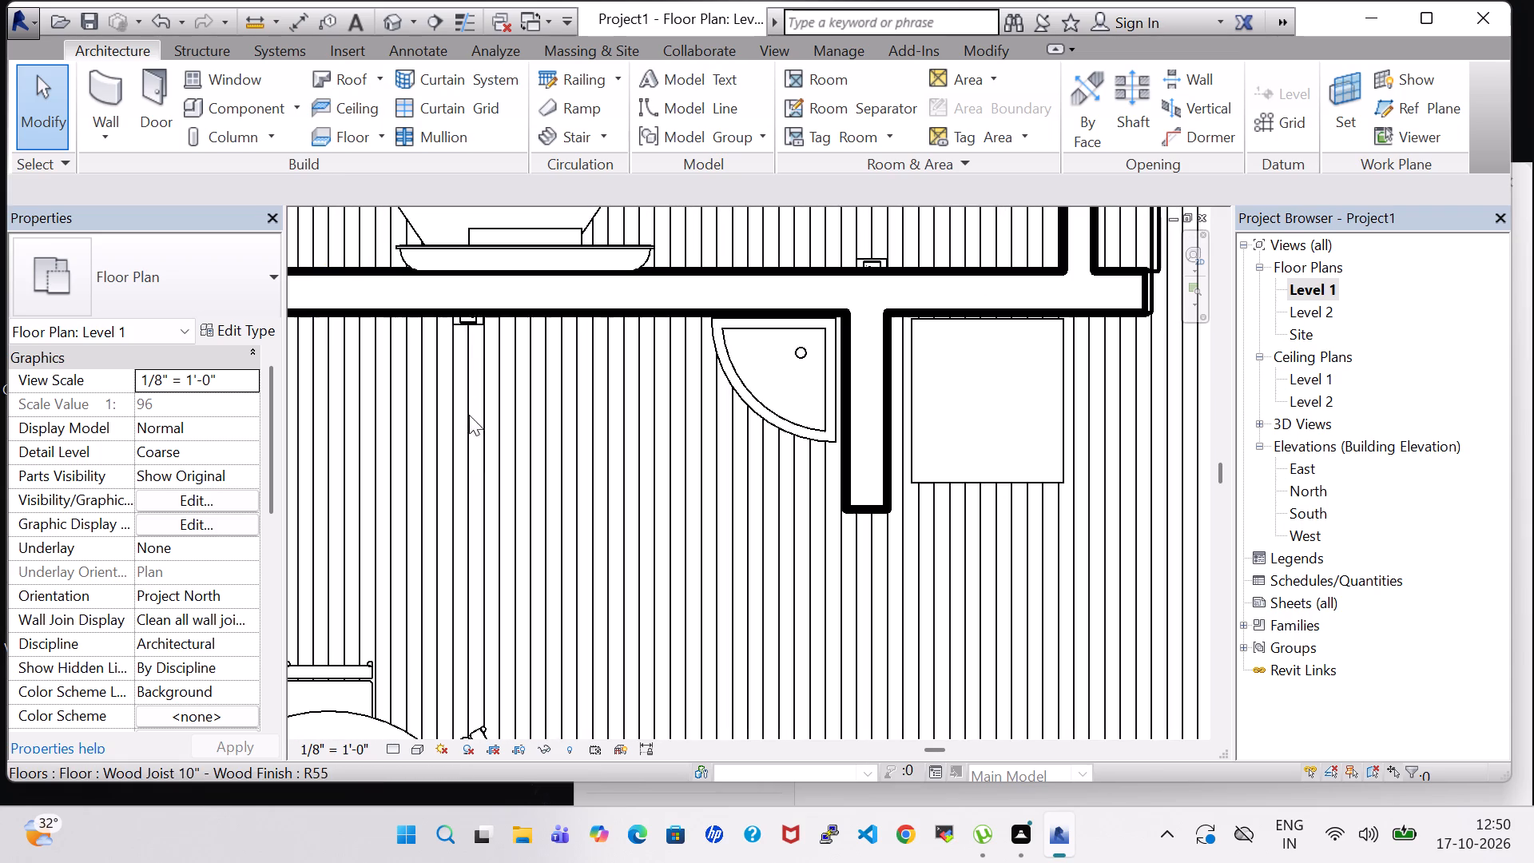
click(471, 326)
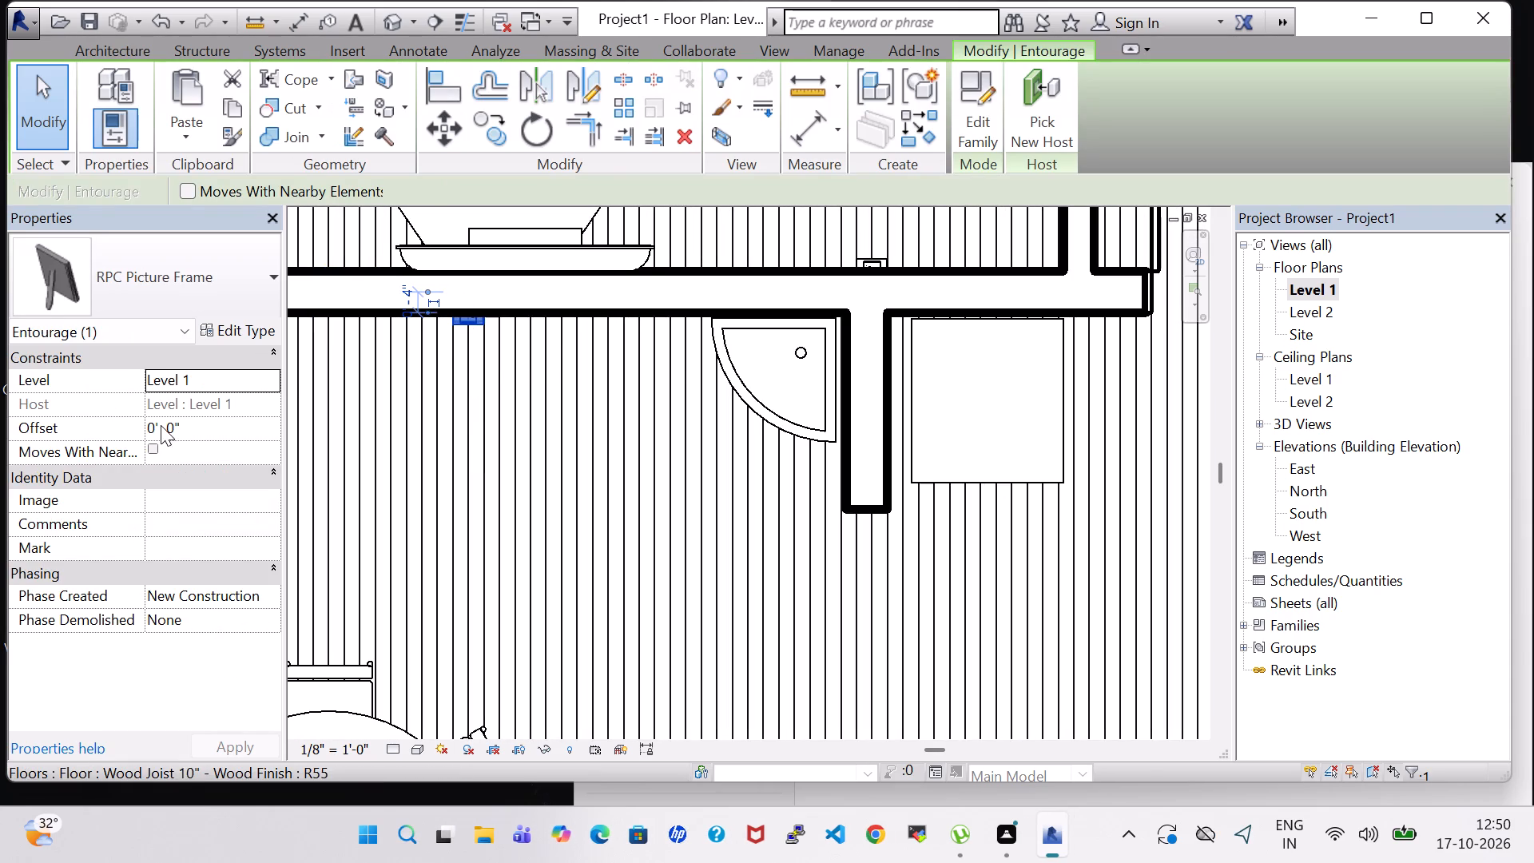
click(155, 427)
key(BackSpace)
key(6)
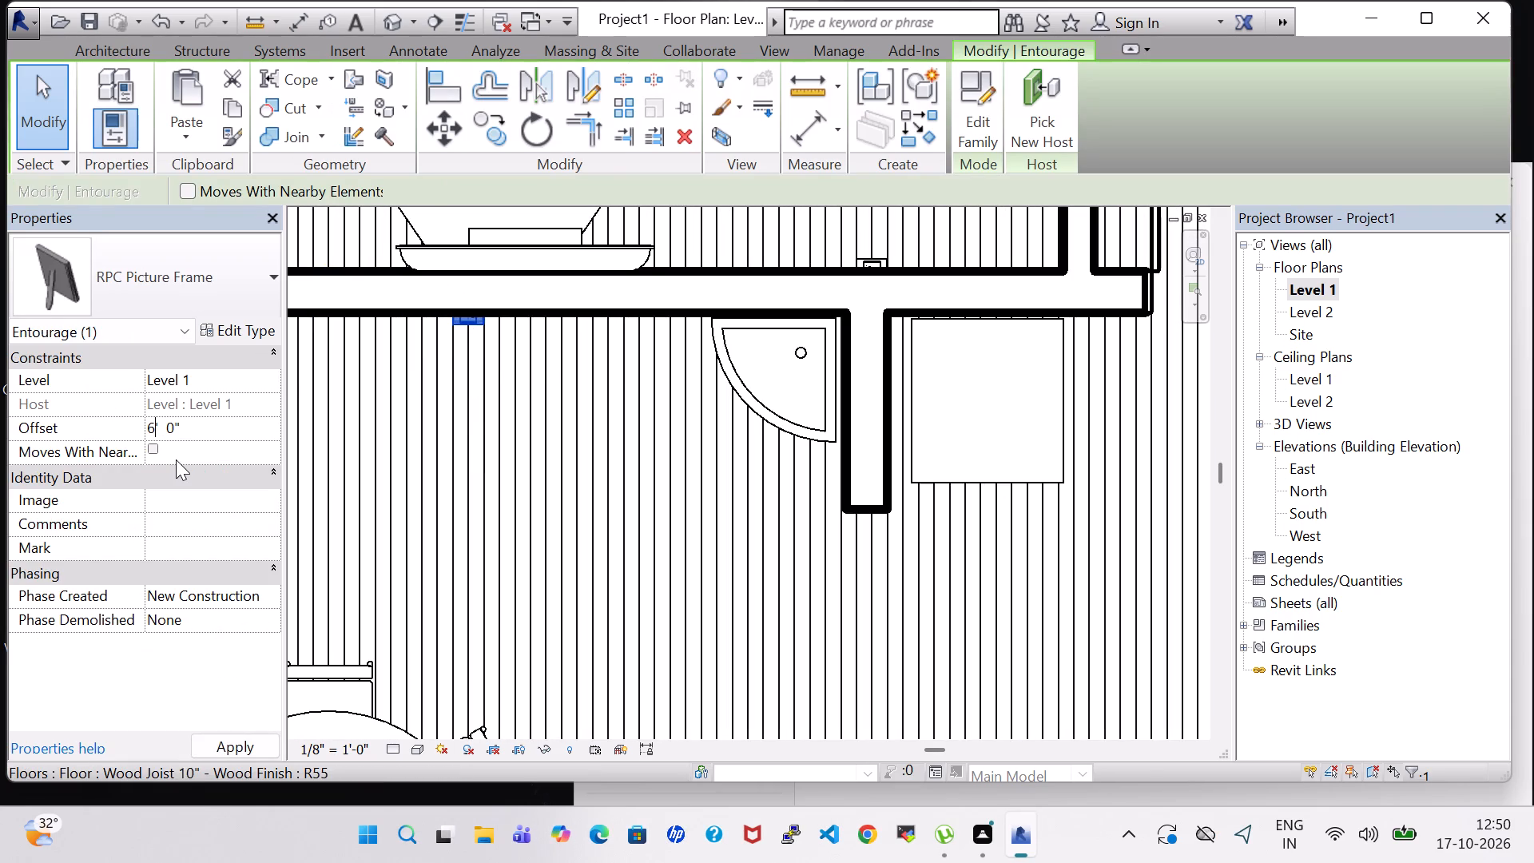
key(Return)
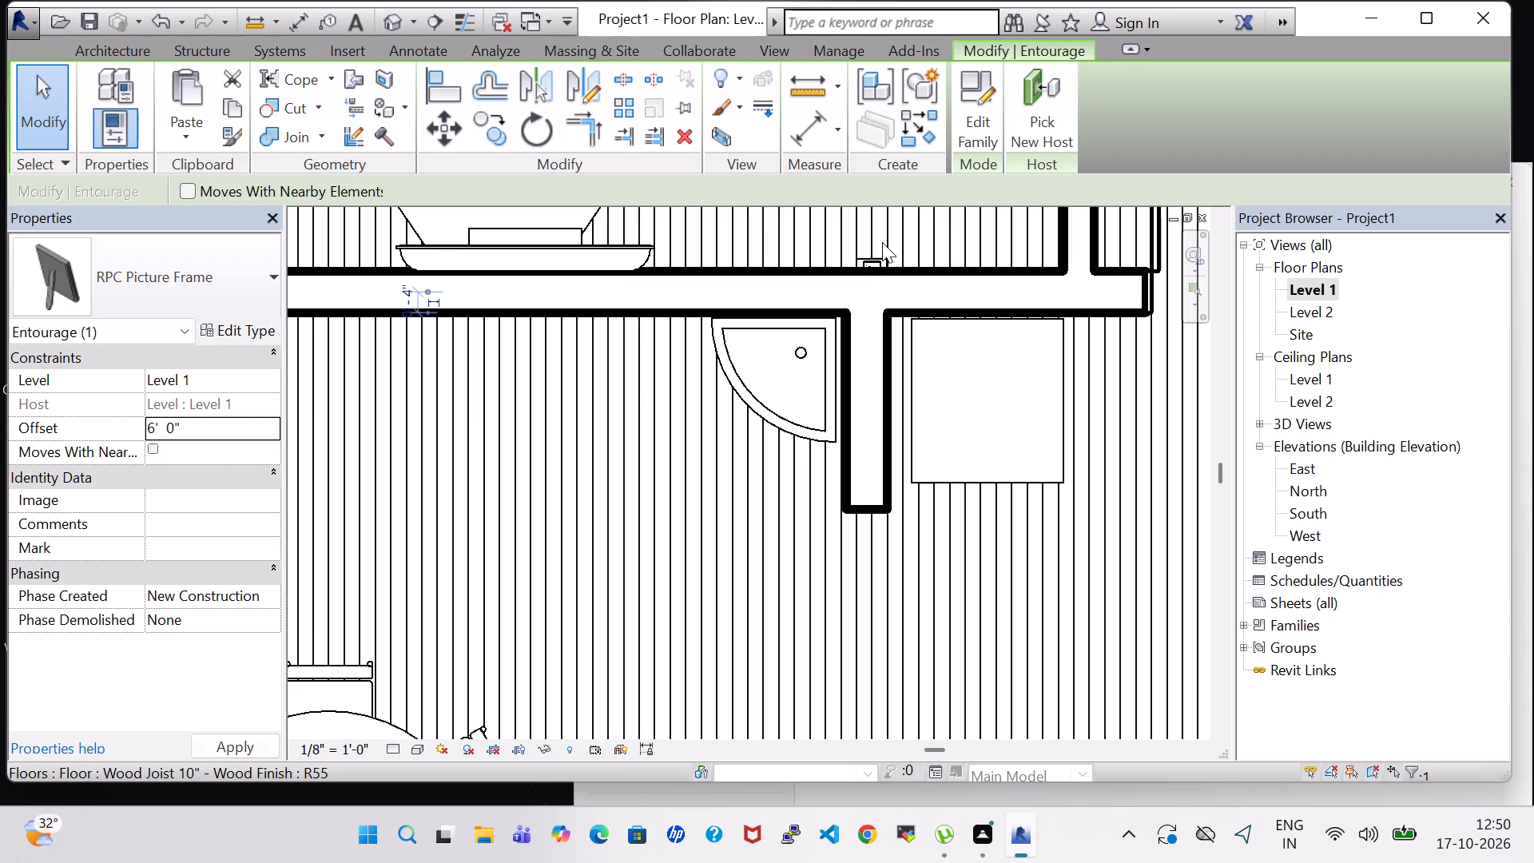
Set the offset of the picture frame on the bedroom side of that same wall to 6' 0".
click(873, 257)
click(154, 430)
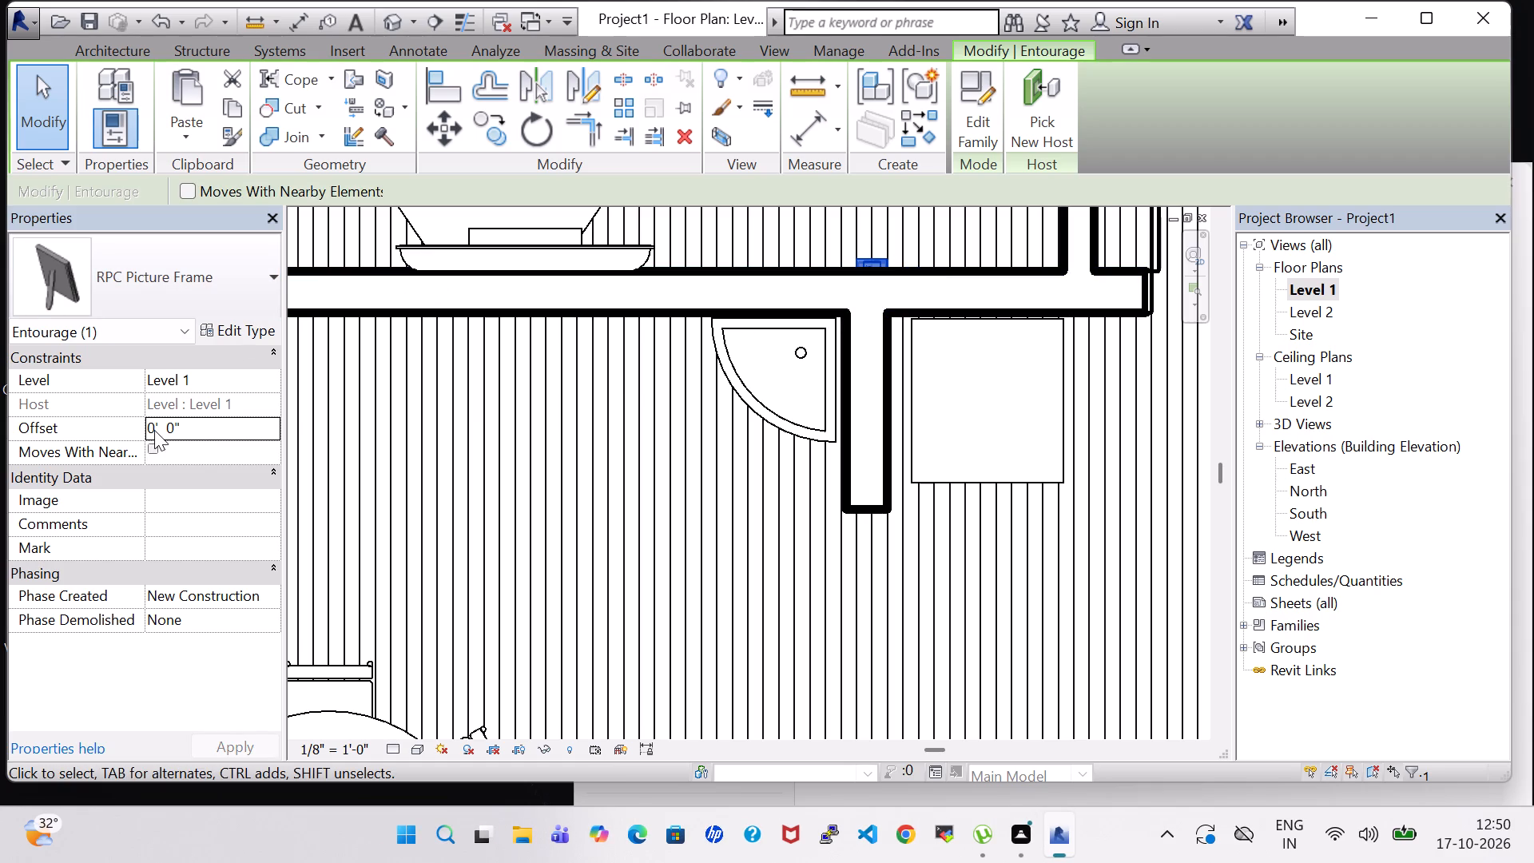
key(Right)
key(BackSpace)
key(6)
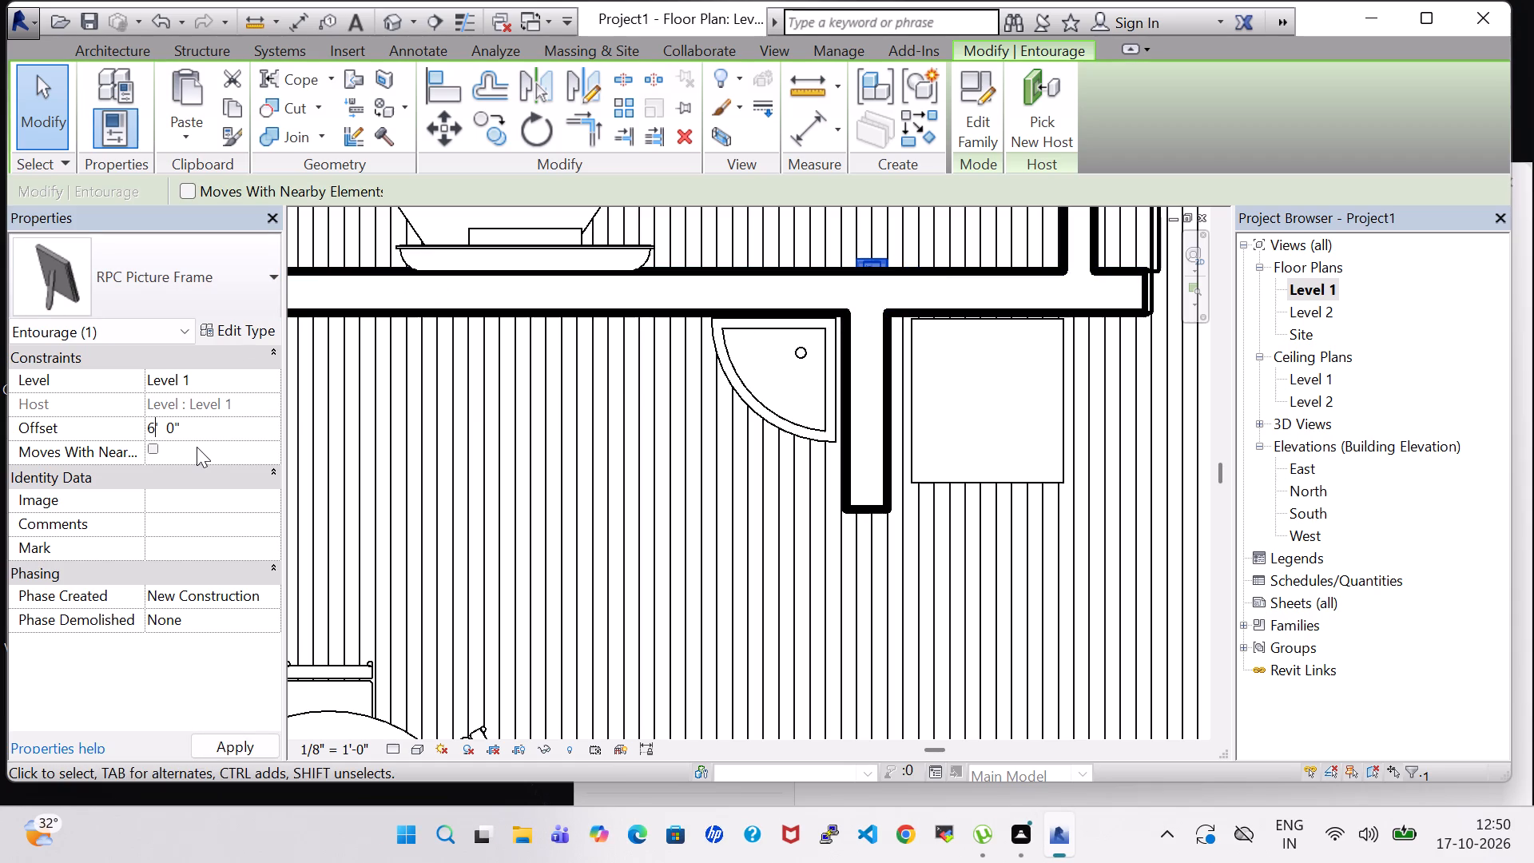
key(Return)
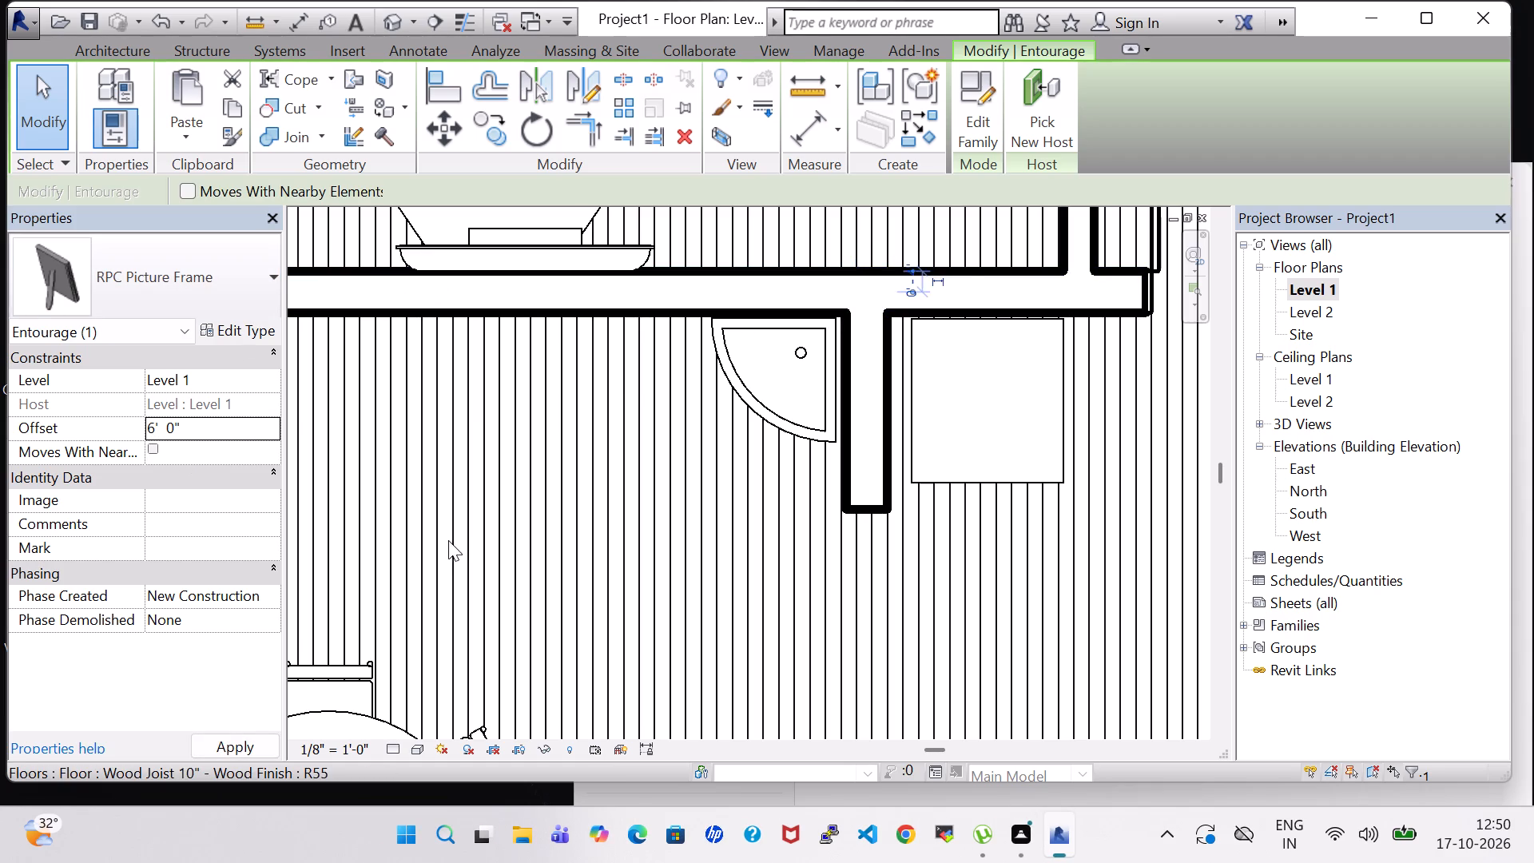
Set the offset of the picture frame in the other bedroom, on the wall shared with the lobby, to 6' 0".
scroll(452, 520, down, 6)
middle_drag(455, 448, 508, 493)
scroll(514, 466, down, 3)
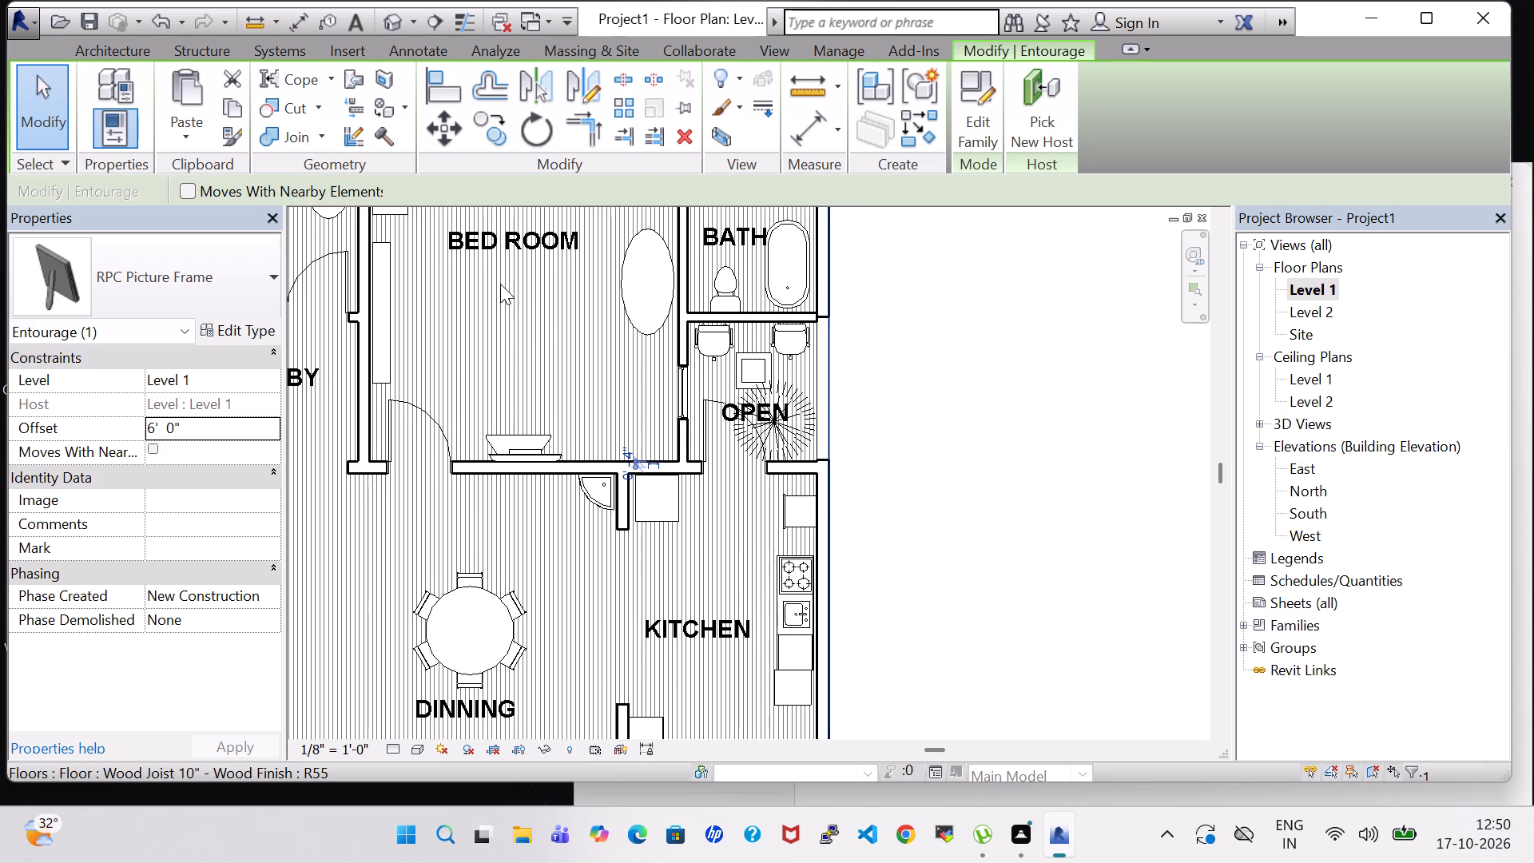
middle_drag(500, 284, 658, 477)
scroll(658, 477, down, 1)
middle_drag(658, 477, 783, 491)
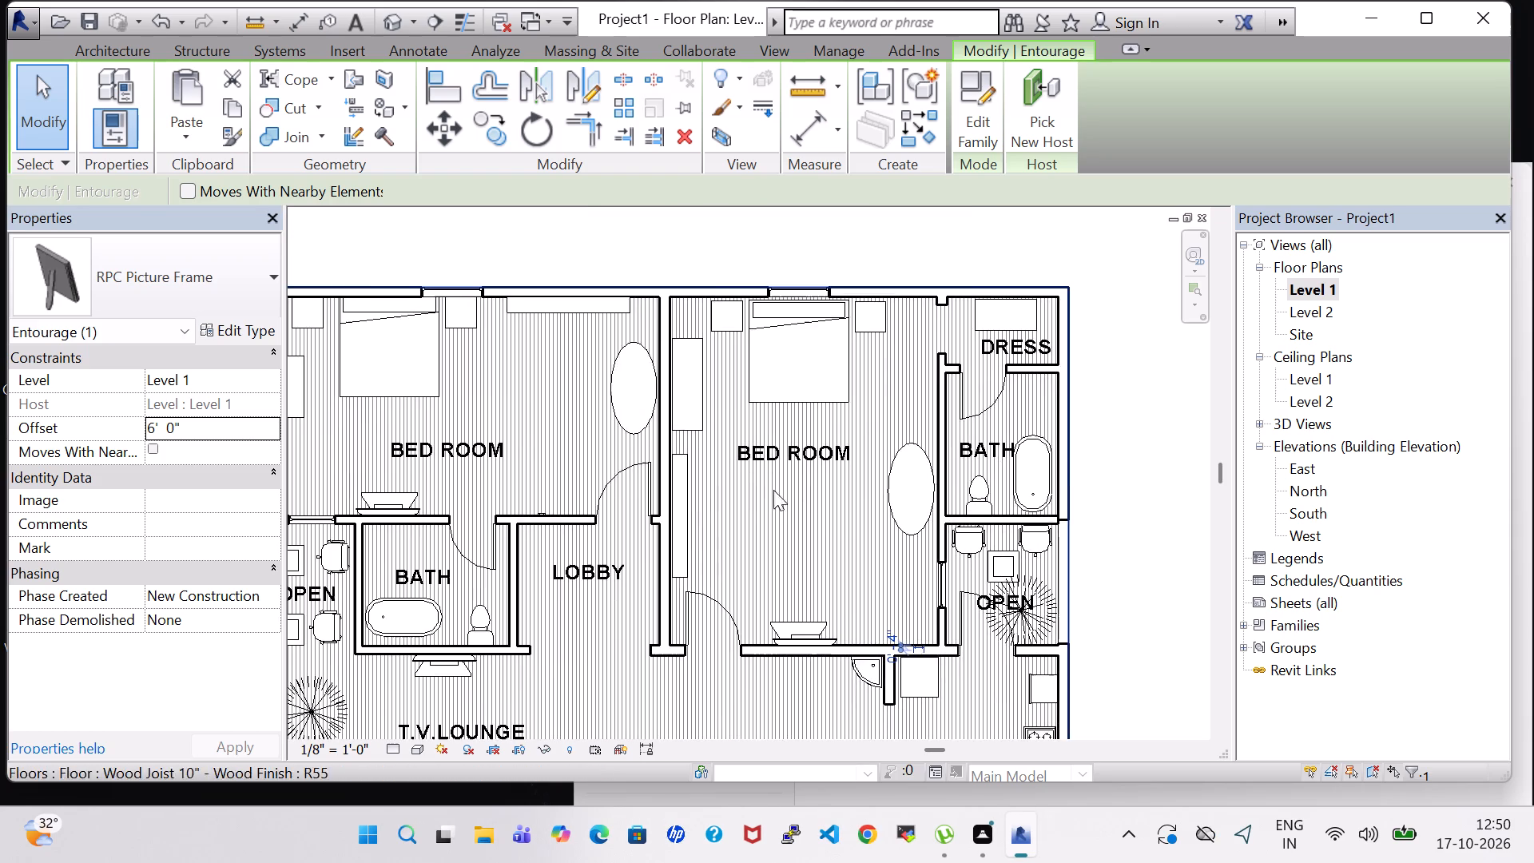
scroll(555, 504, up, 7)
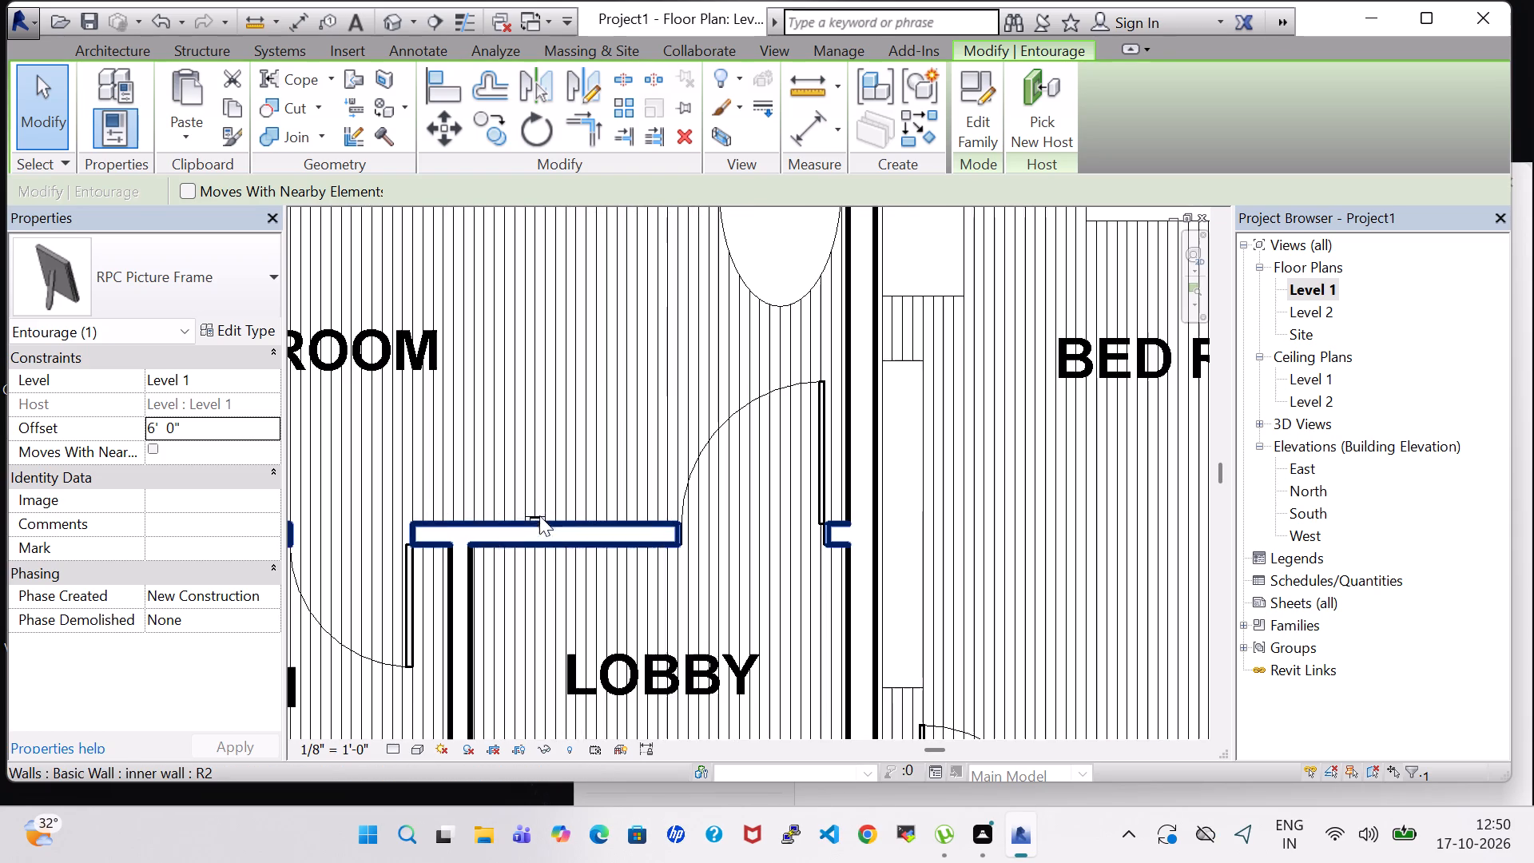
click(537, 514)
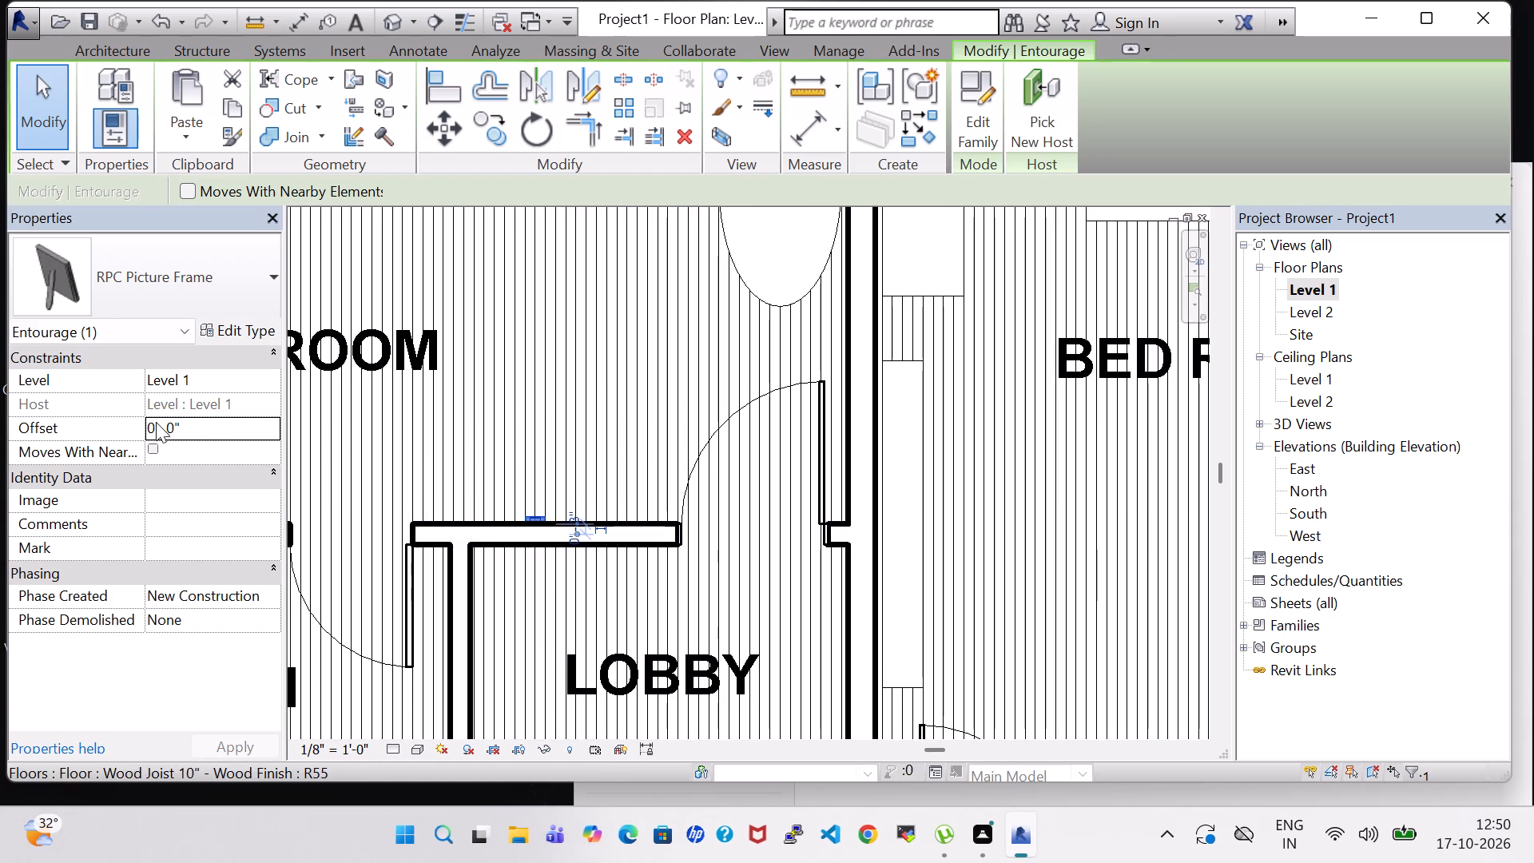
click(157, 427)
key(BackSpace)
key(6)
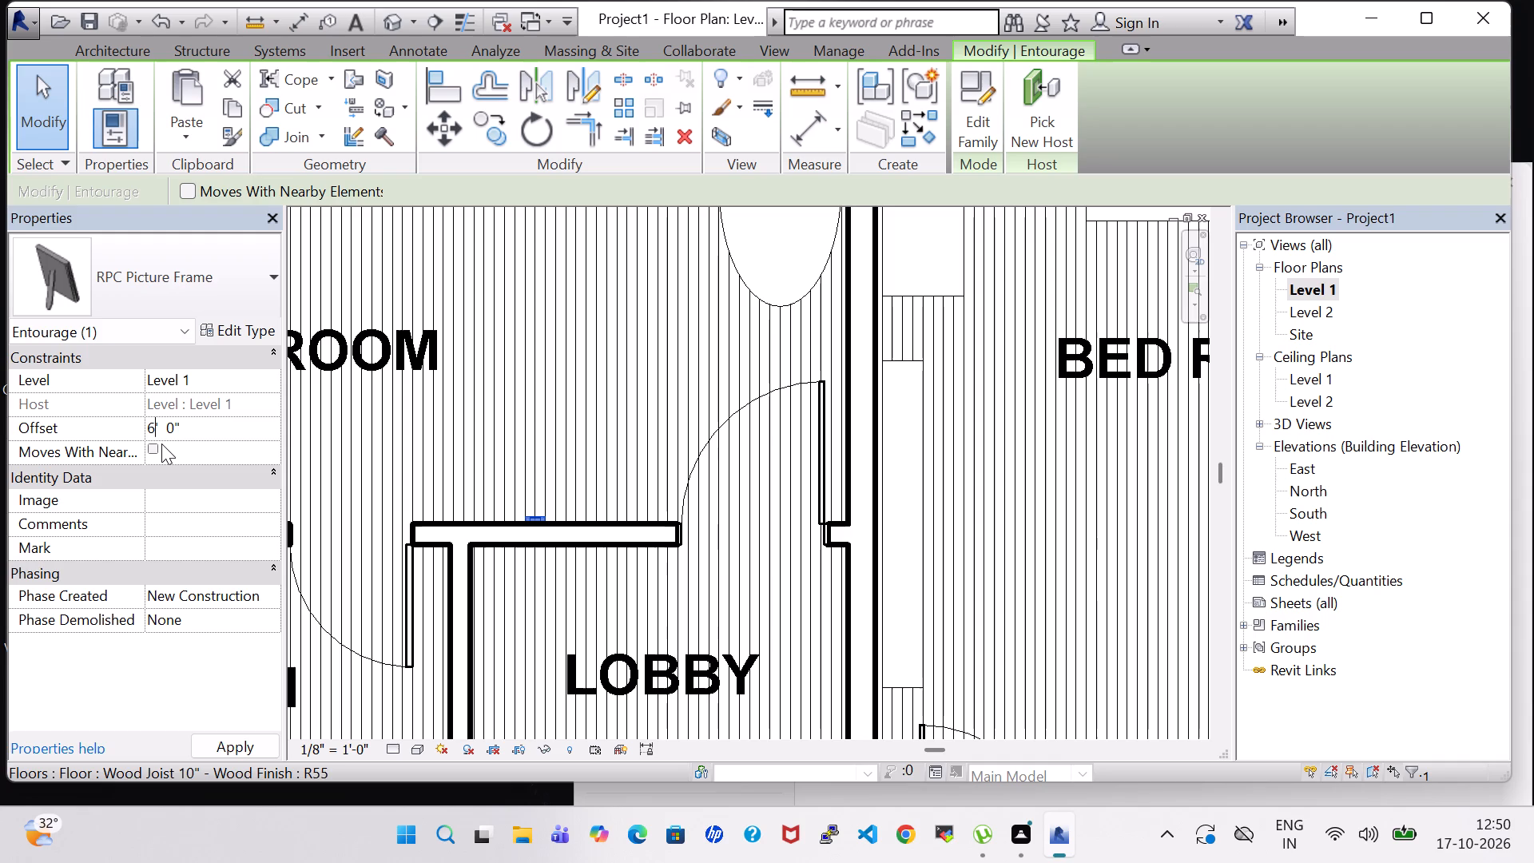
key(Return)
Examine the raised picture frames and the furnished bedrooms, dining area and lounge from several angles in the 3D view.
scroll(468, 336, down, 3)
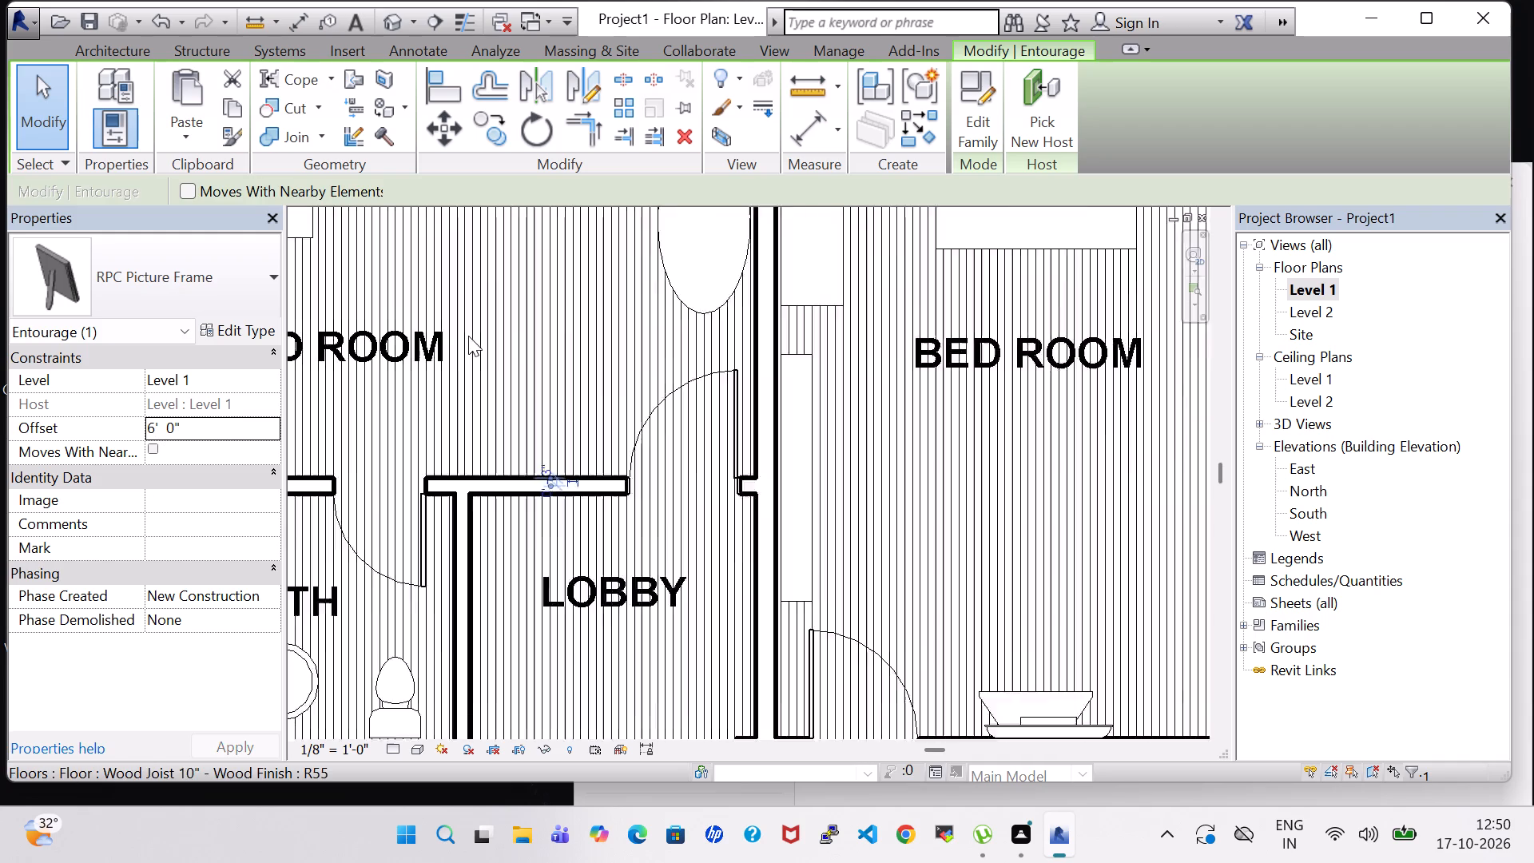
scroll(463, 338, down, 3)
middle_drag(435, 381, 519, 364)
scroll(516, 364, down, 2)
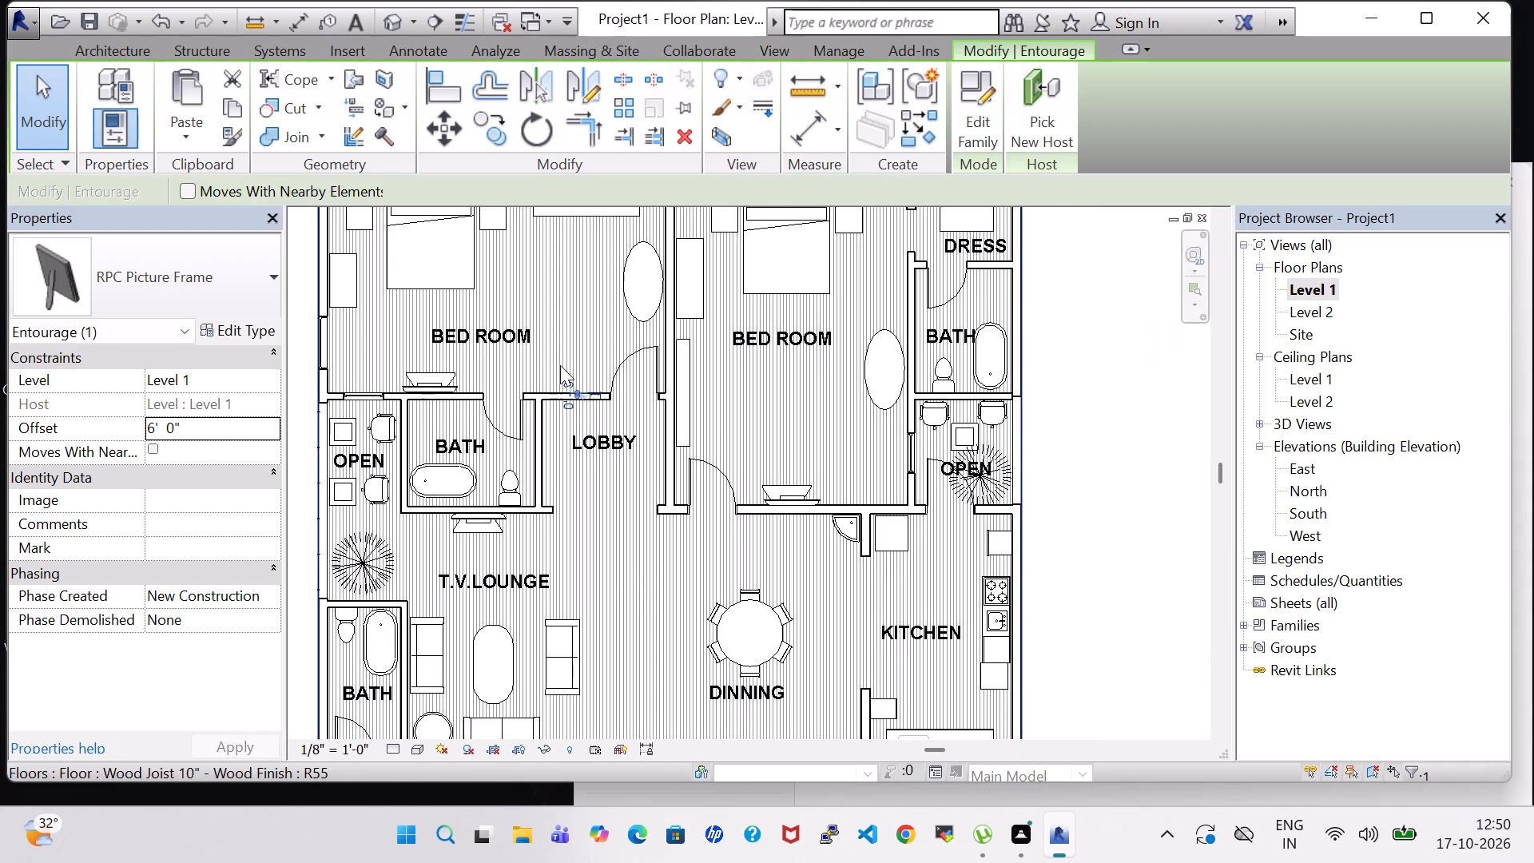
middle_drag(619, 575, 573, 434)
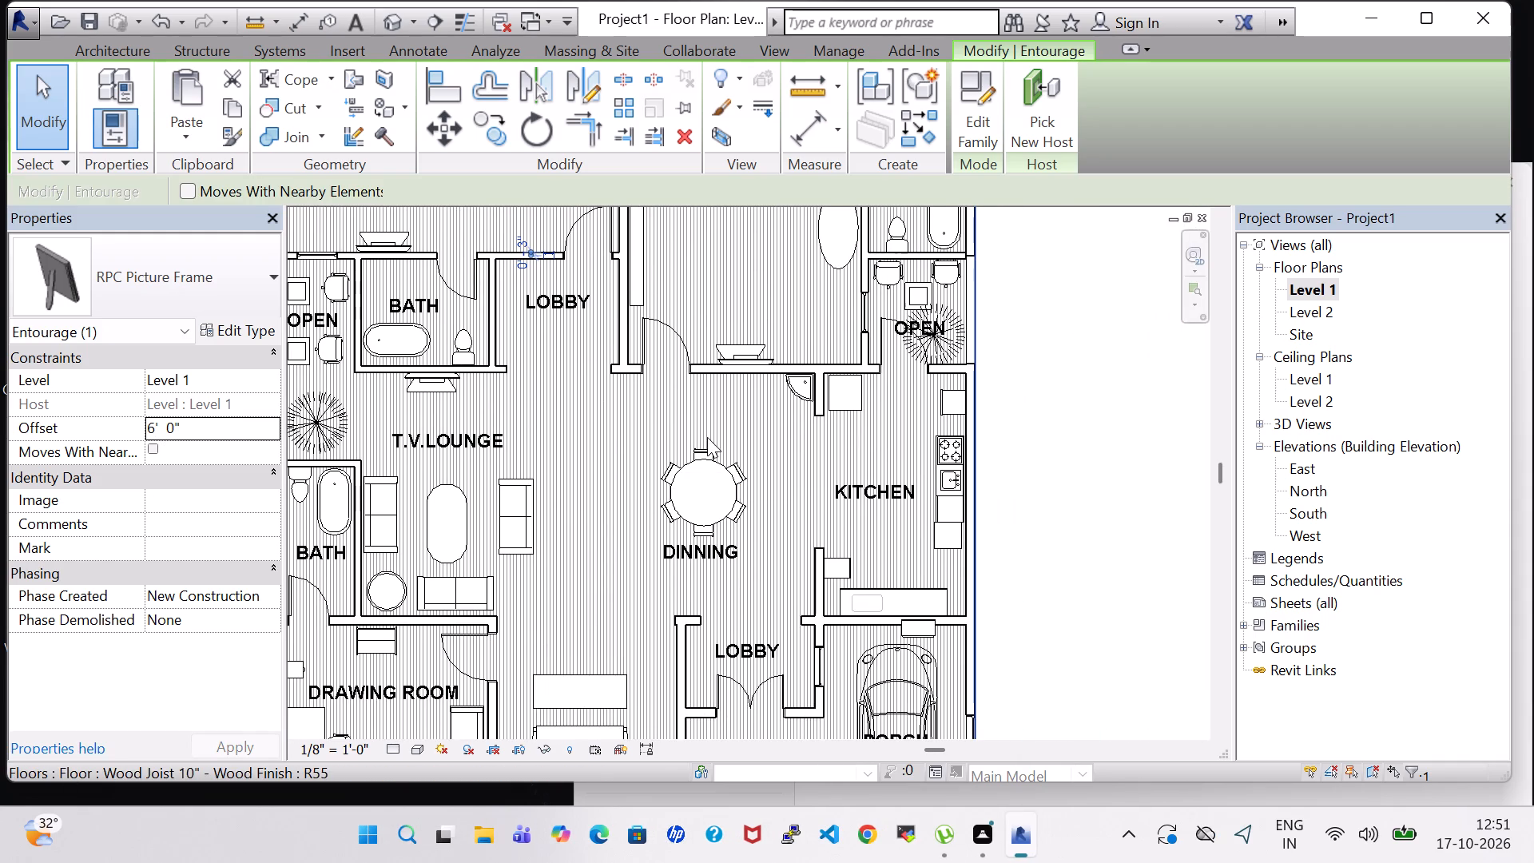
middle_drag(705, 437, 652, 444)
scroll(652, 444, down, 1)
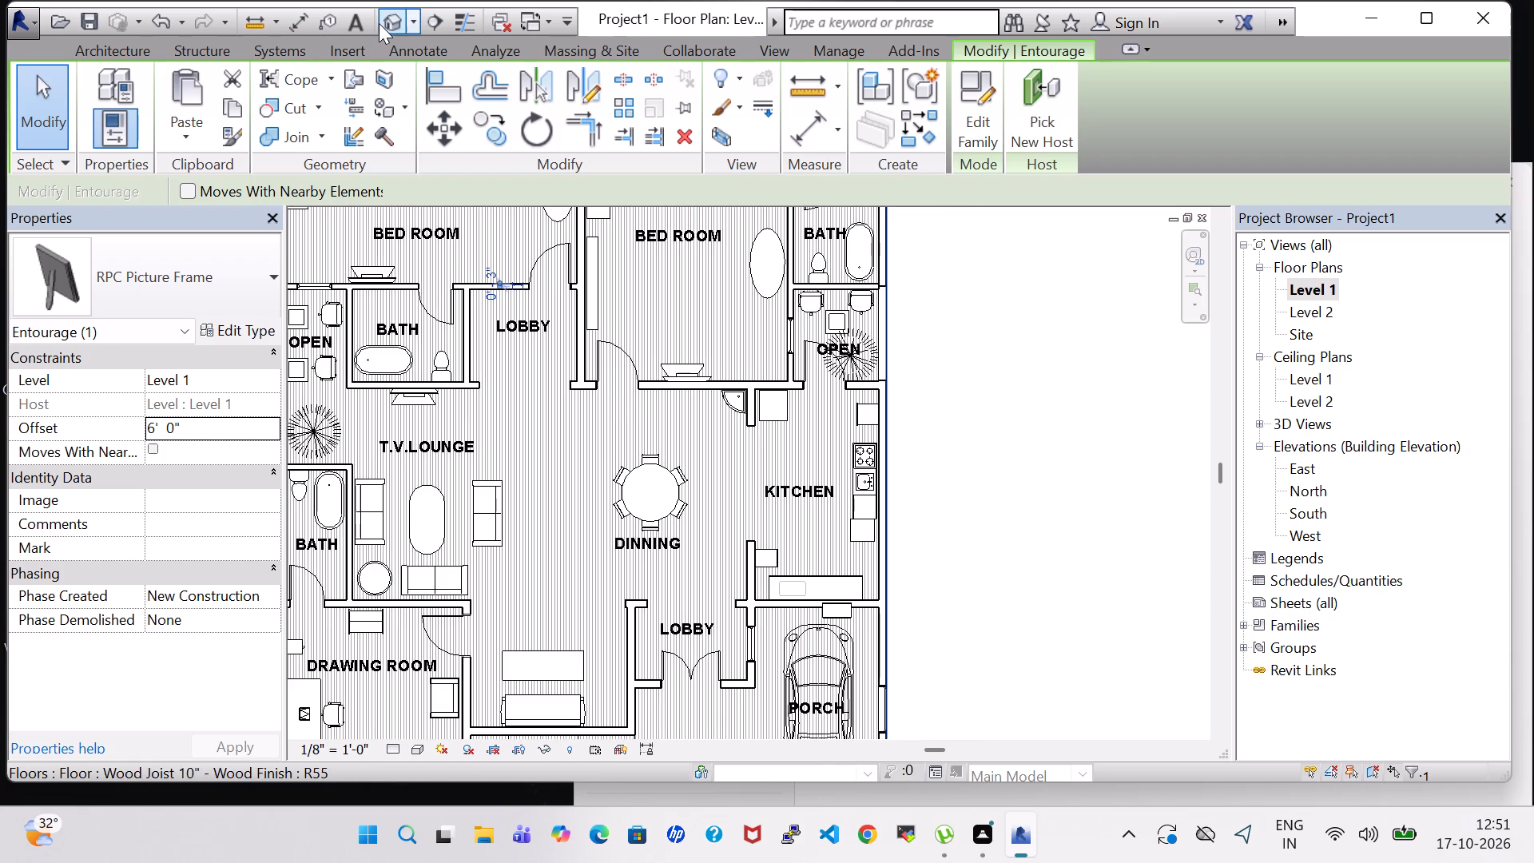
click(383, 22)
scroll(742, 405, down, 7)
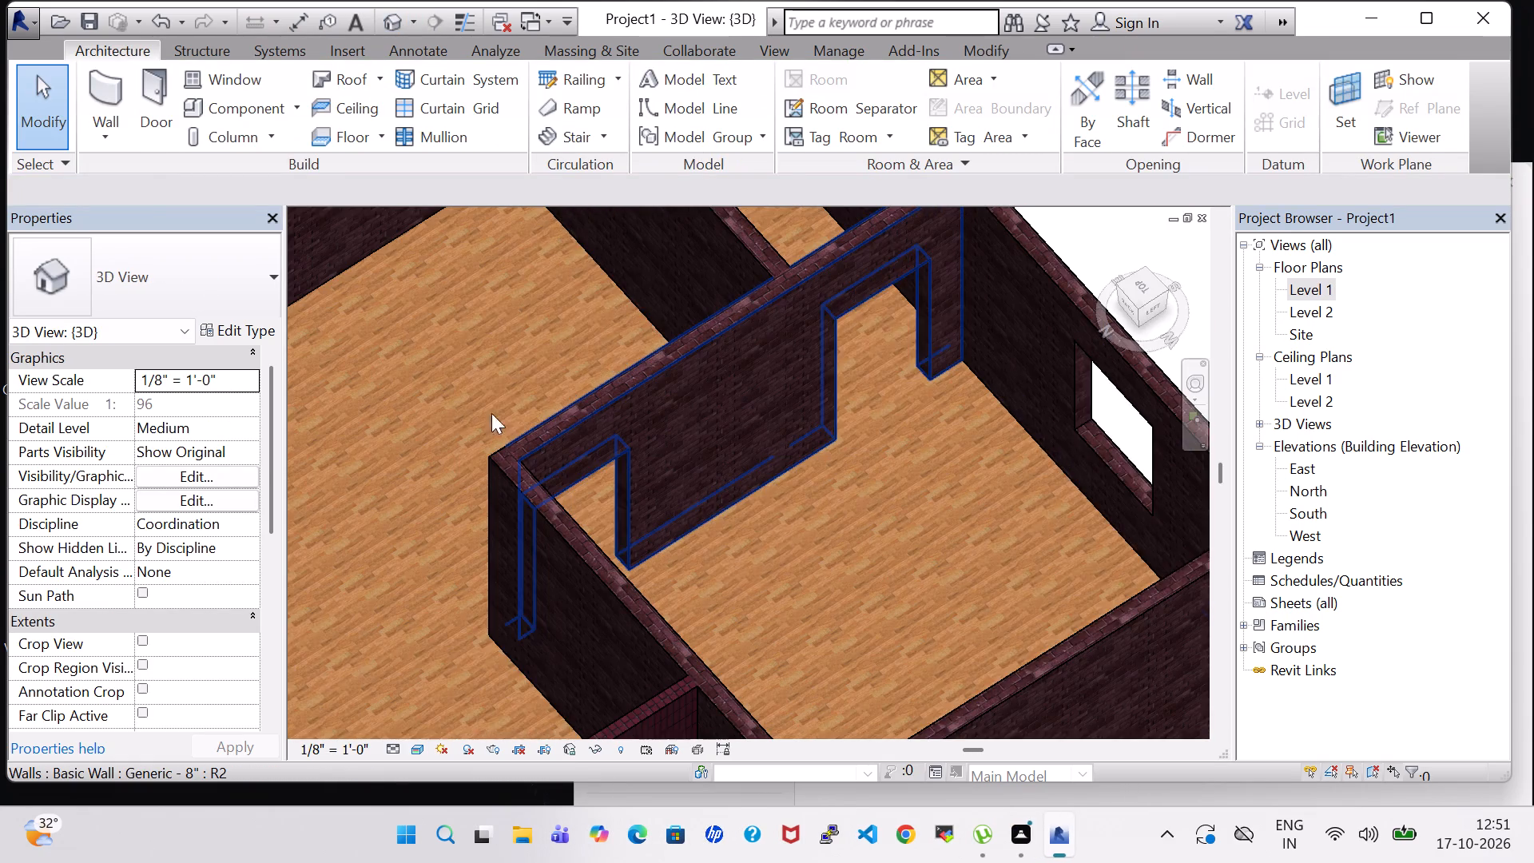
scroll(449, 417, down, 1)
middle_drag(449, 417, 741, 410)
middle_drag(482, 475, 606, 459)
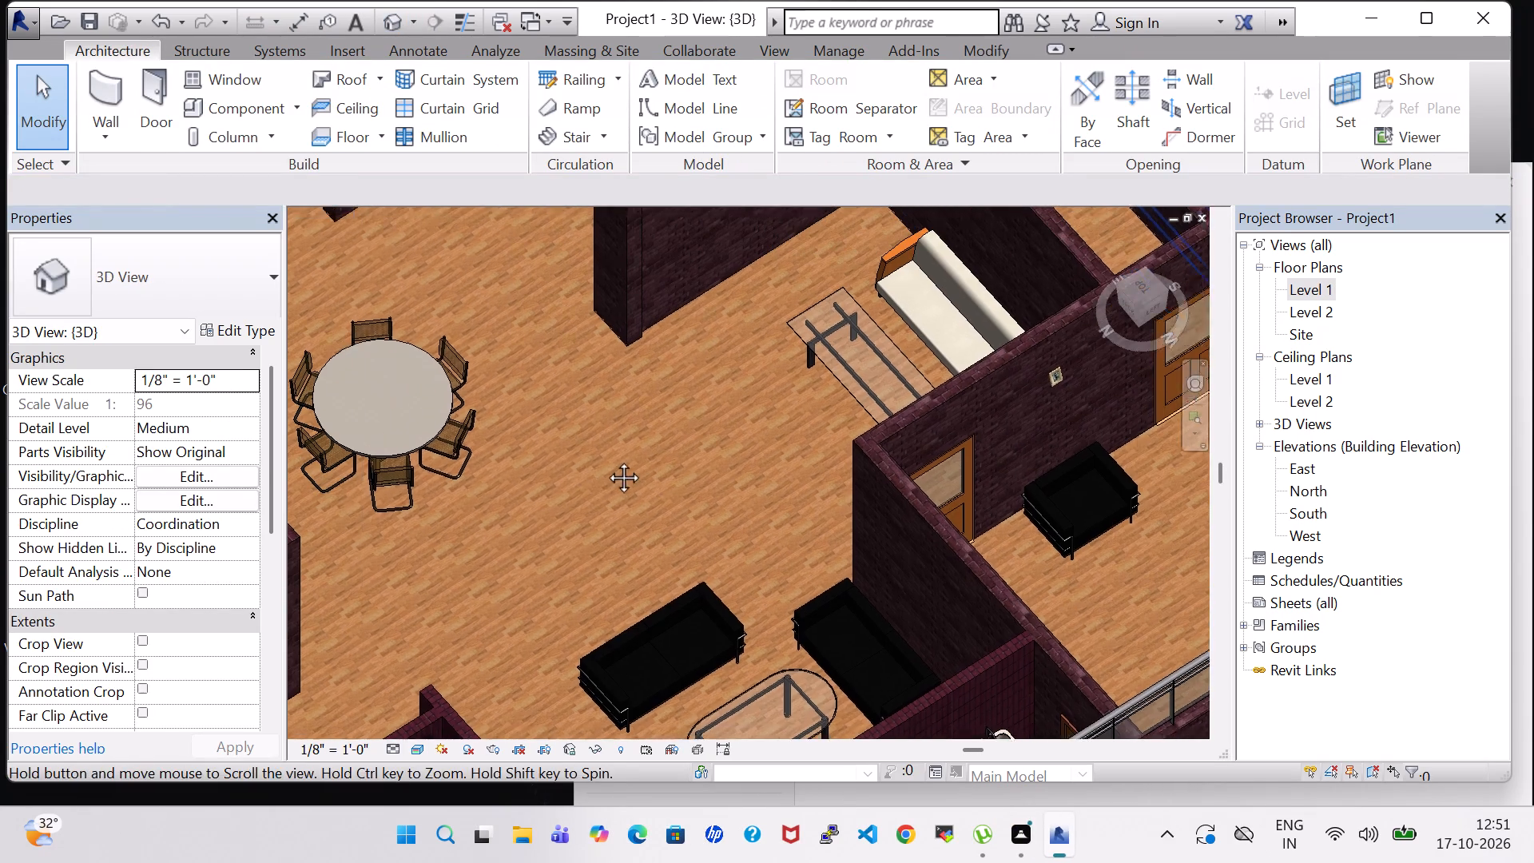
middle_drag(606, 459, 610, 457)
middle_drag(594, 571, 726, 524)
middle_drag(630, 522, 863, 477)
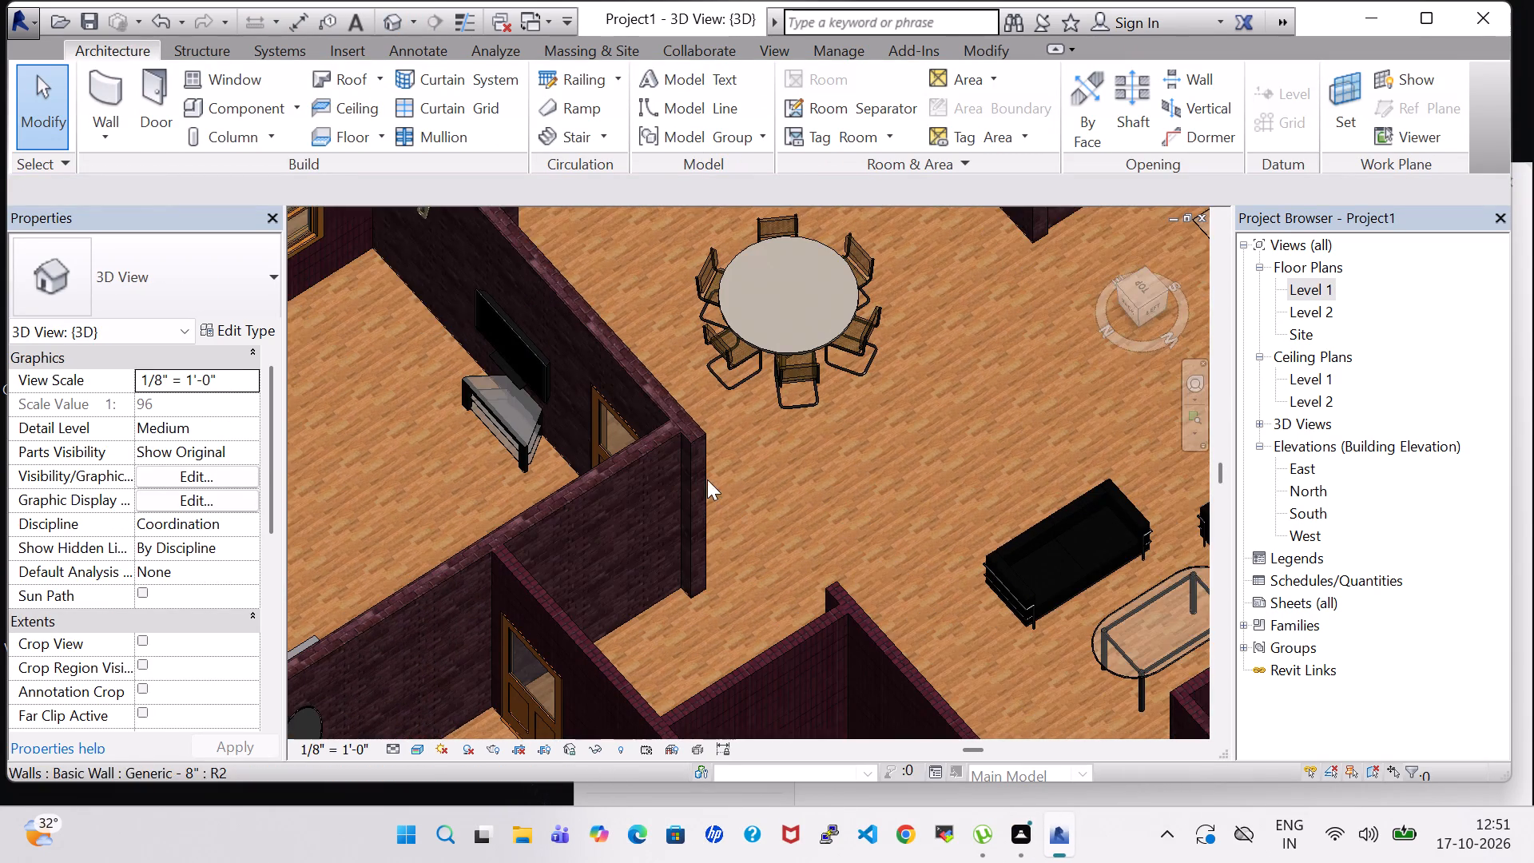
middle_drag(779, 446, 722, 605)
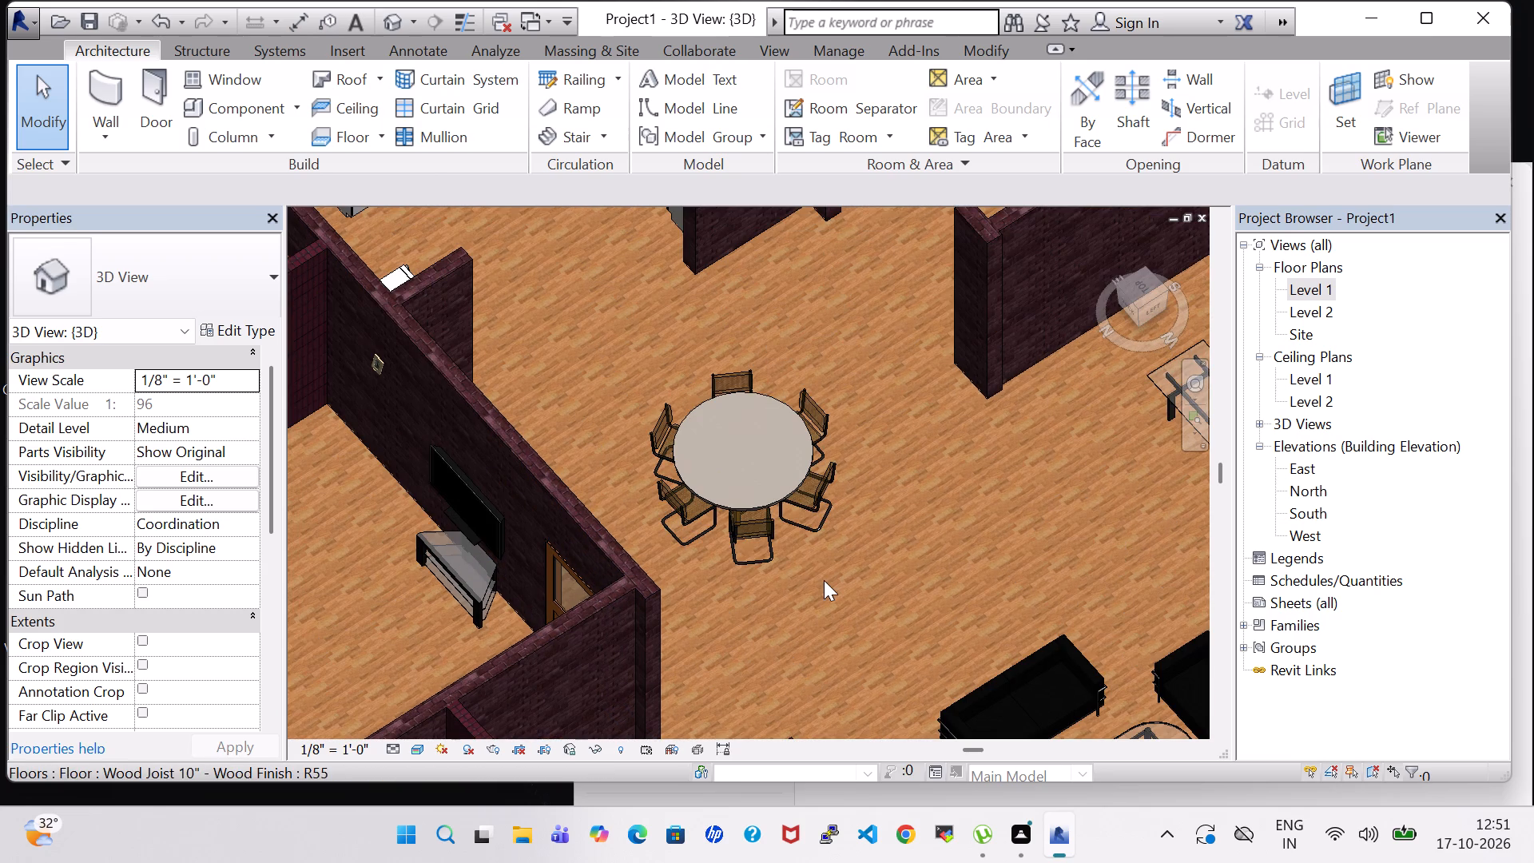
shift+middle_drag(824, 580, 686, 527)
middle_drag(1186, 575, 1183, 575)
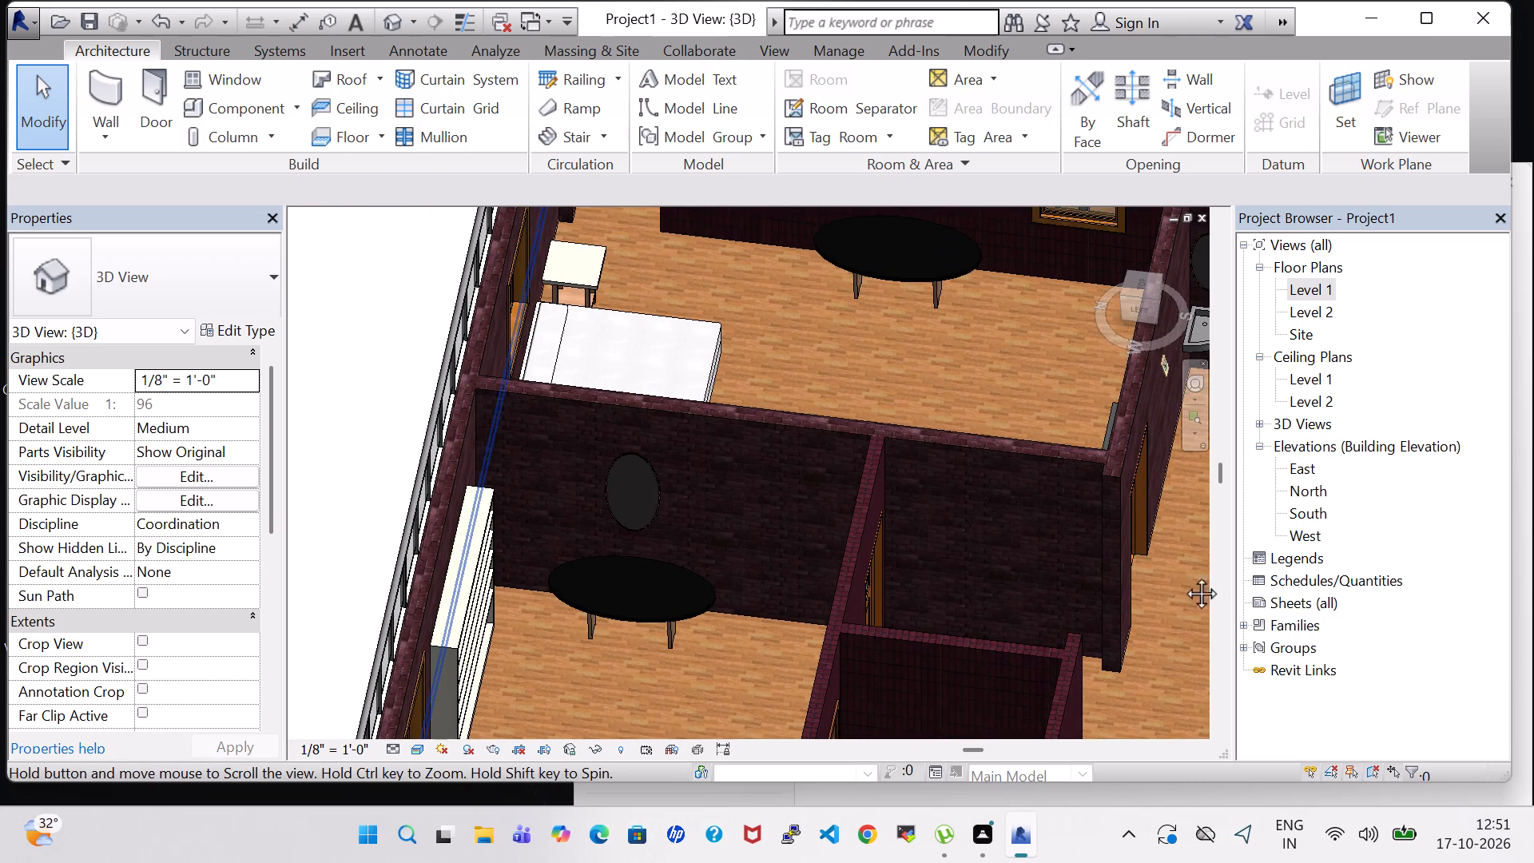
middle_drag(1183, 575, 851, 532)
scroll(851, 529, down, 4)
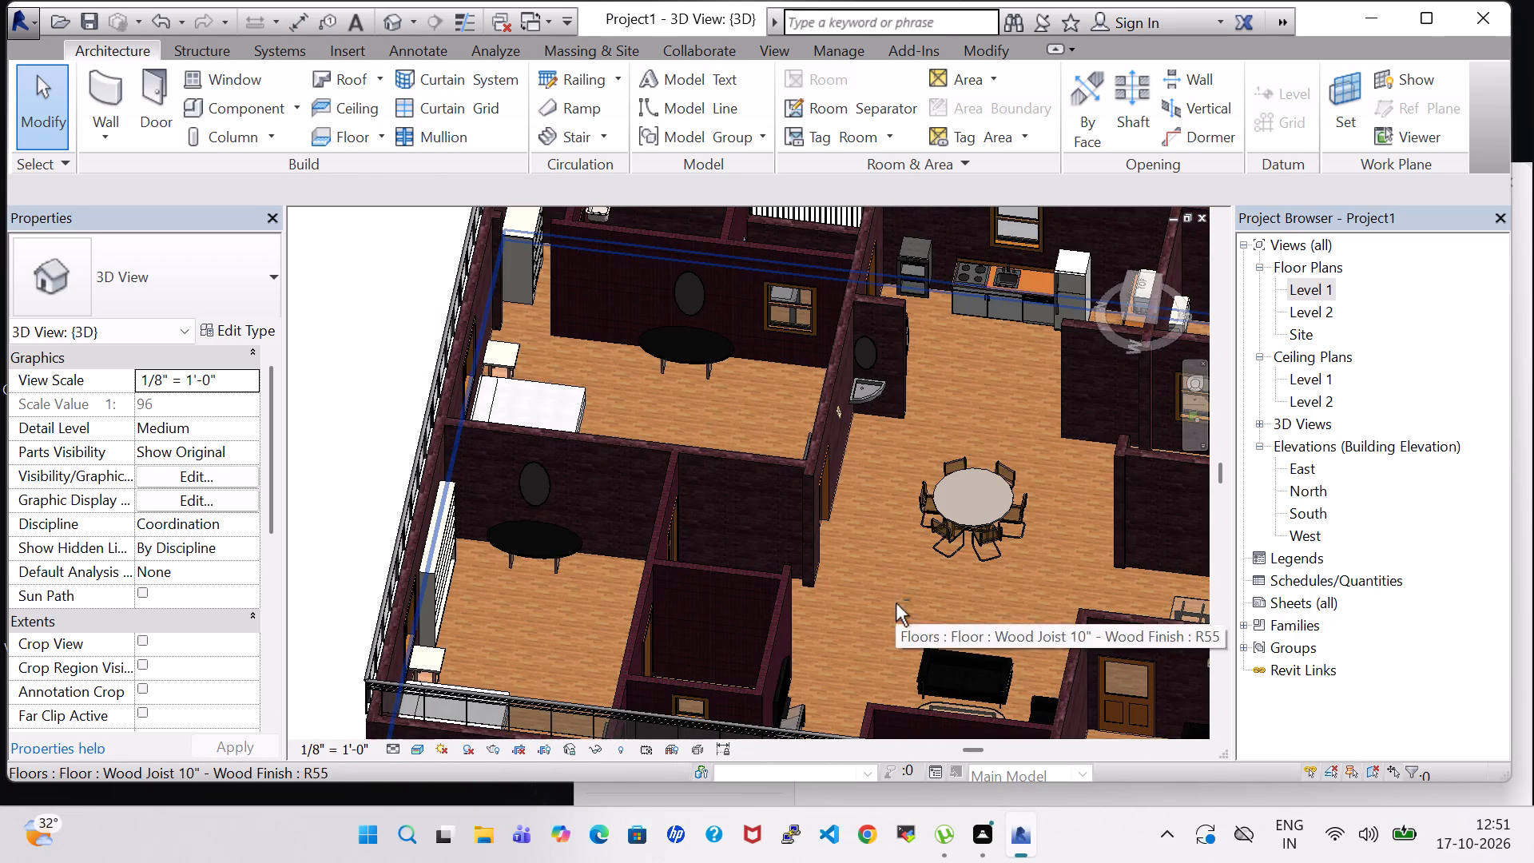
shift+middle_drag(896, 603, 699, 534)
middle_drag(844, 371, 650, 277)
middle_drag(906, 643, 752, 463)
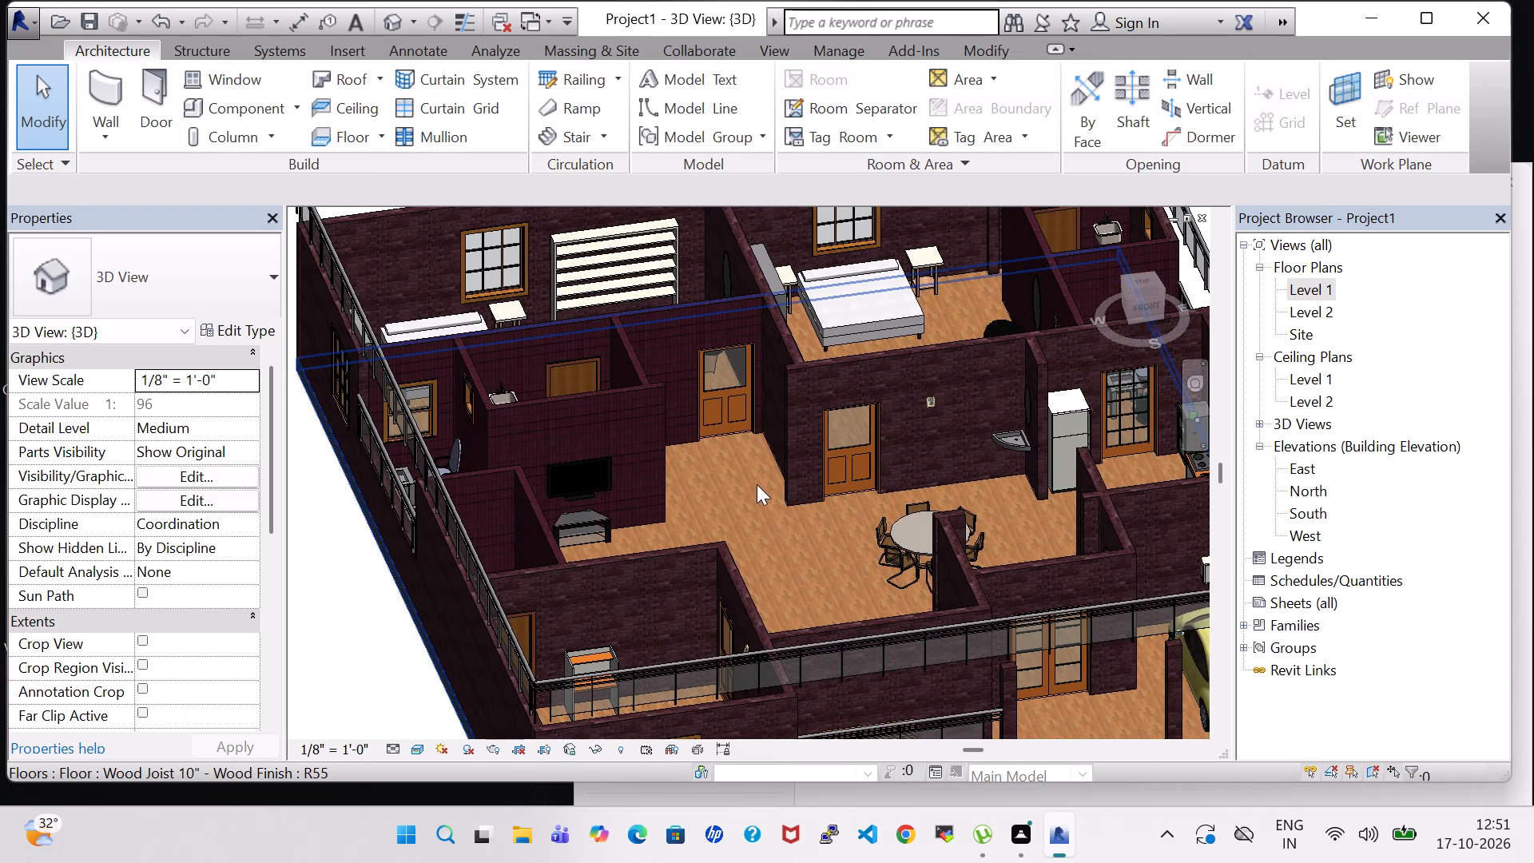
In the Level 1 plan, nudge the 36" x 60" casement window of the bedroom beside the lobby along the rear wall until it centres behind the bed.
double_click(1331, 291)
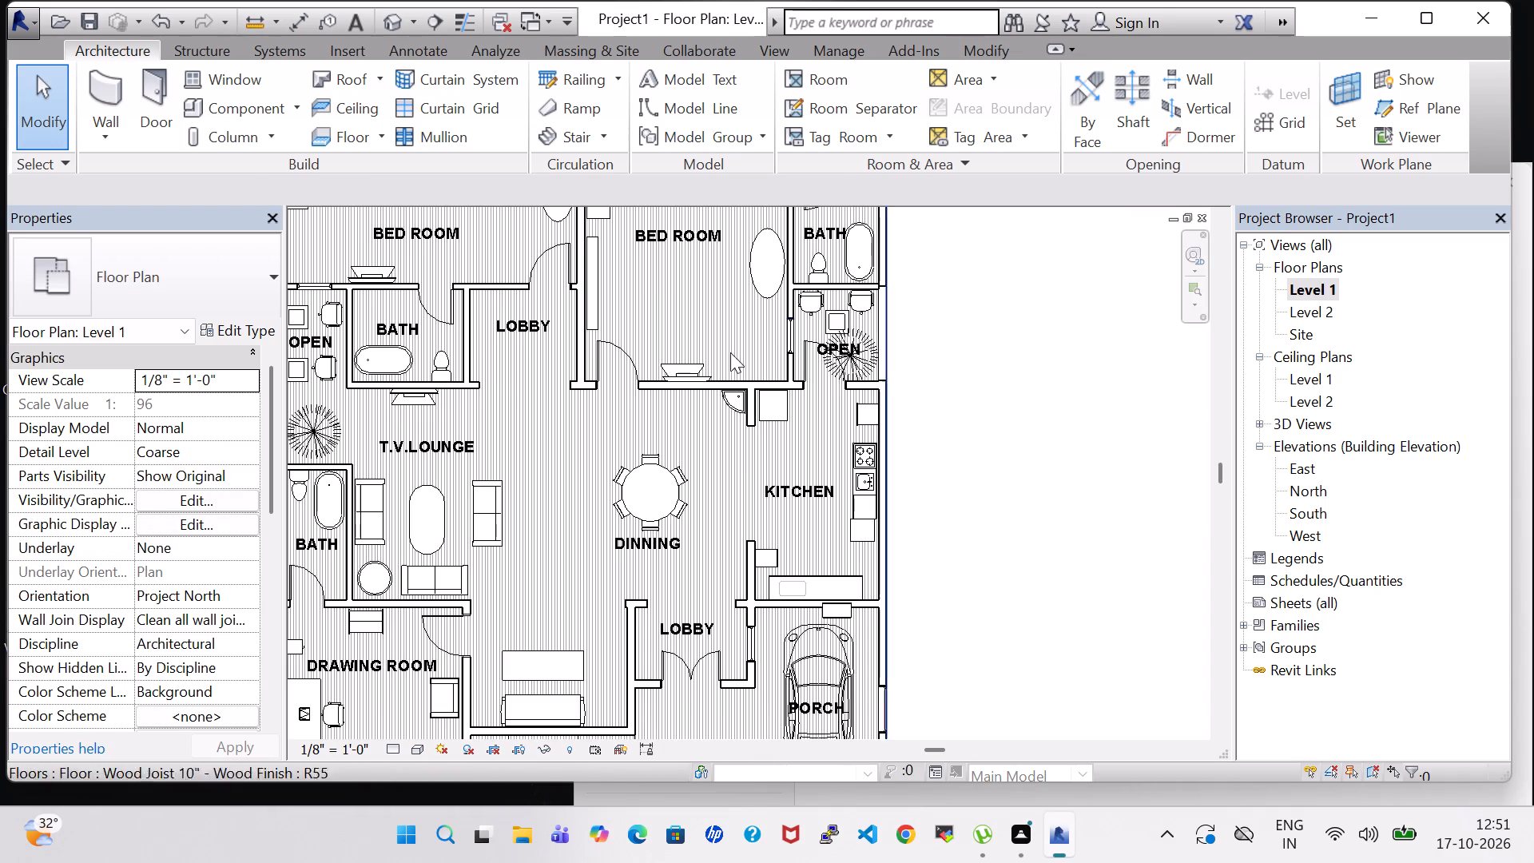
middle_drag(547, 443, 679, 594)
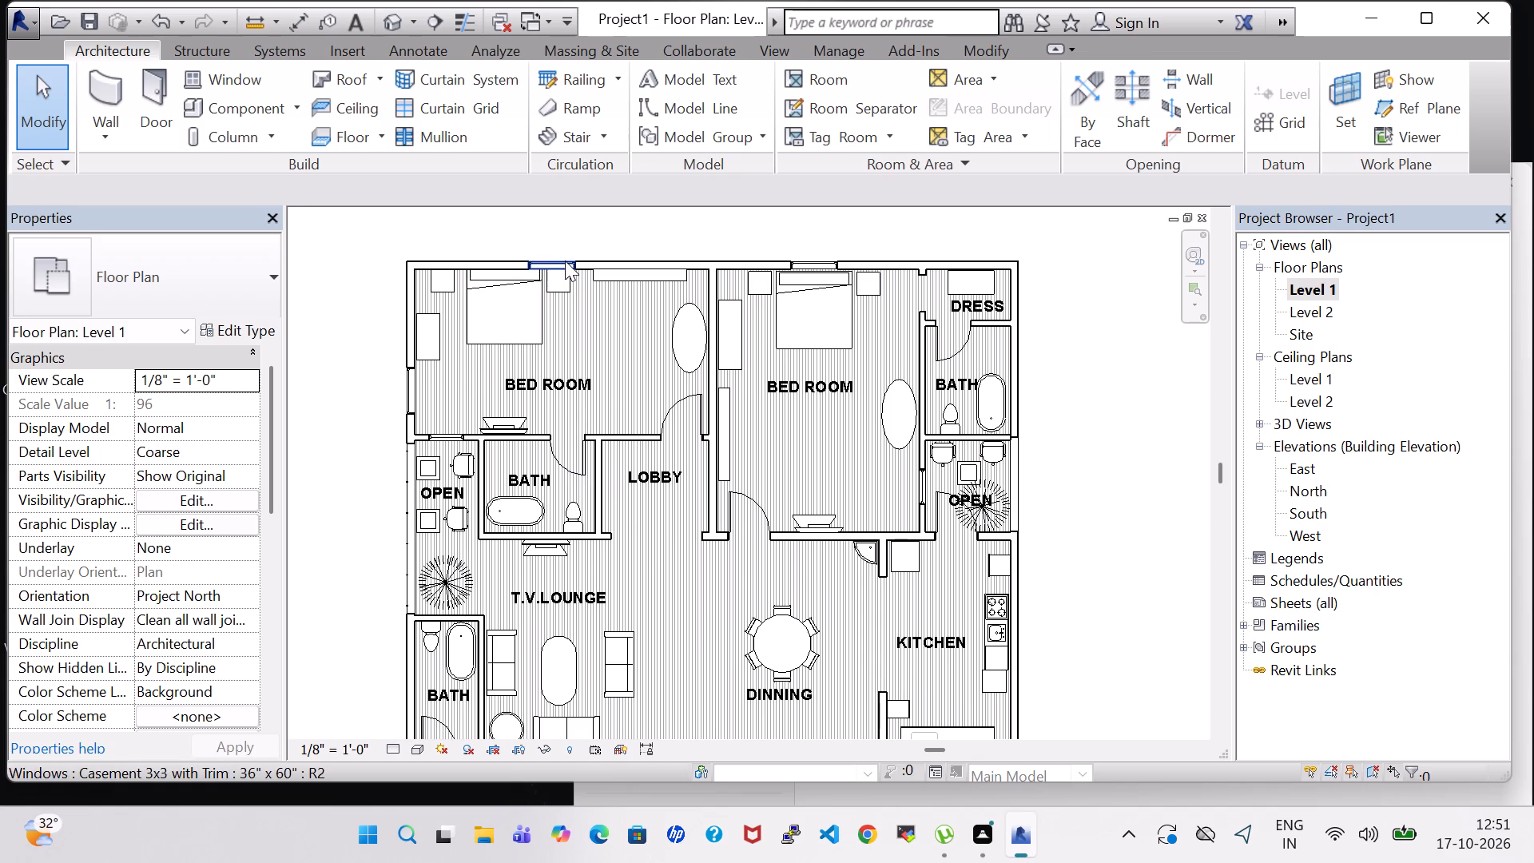
click(565, 260)
key(Left)
key(Left)
key(Left)
key(Left)
key(Left)
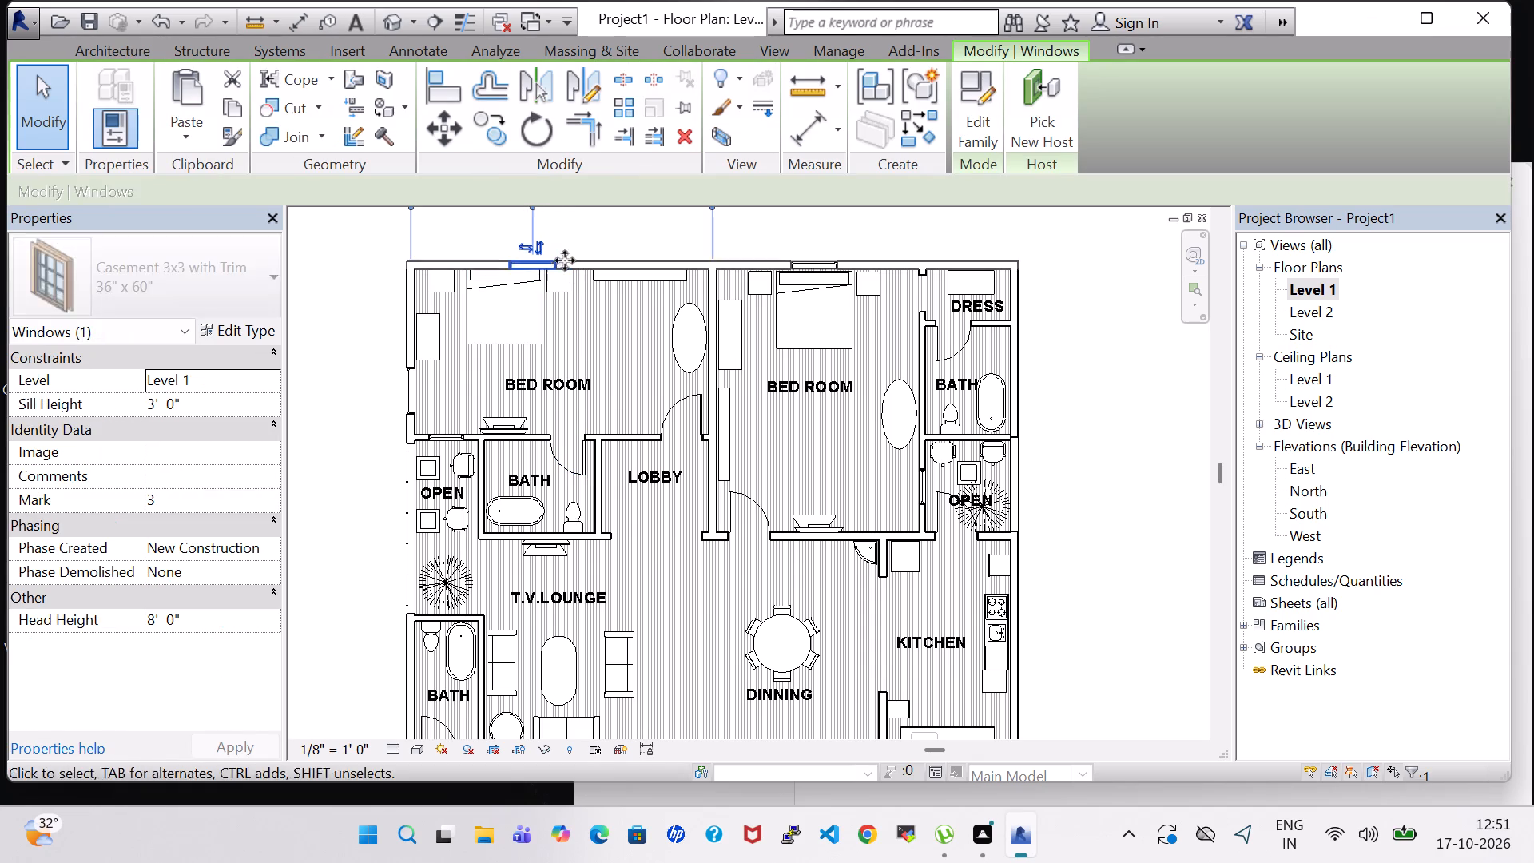
key(Left)
key(Left)
key(Left)
key(Left)
key(Left)
key(Left)
key(Left)
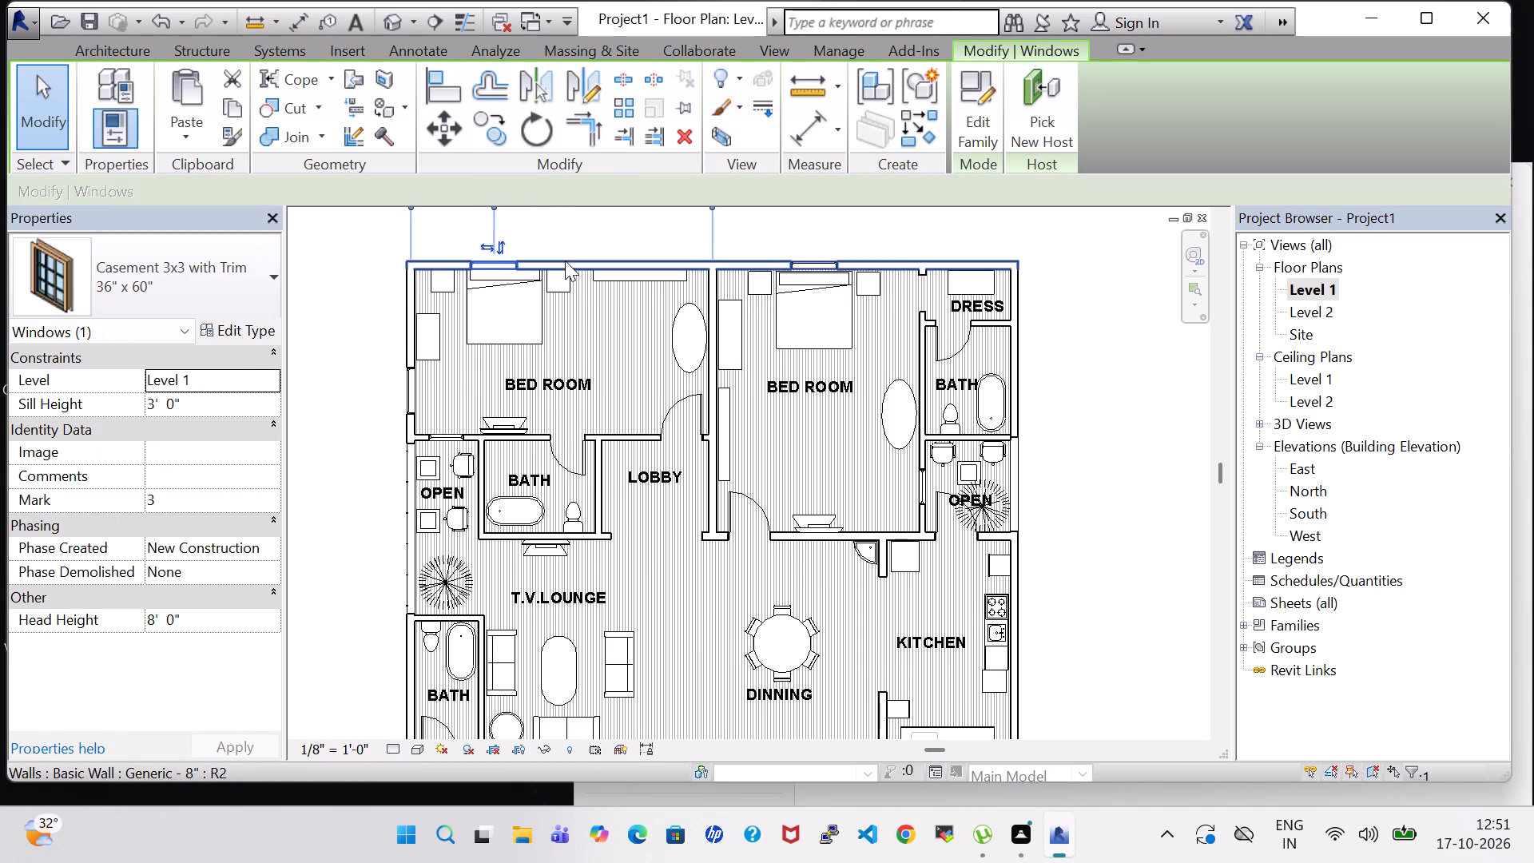
key(Right)
Raise that same bedroom window in the 3D view to a sill height of 3' 4".
click(395, 22)
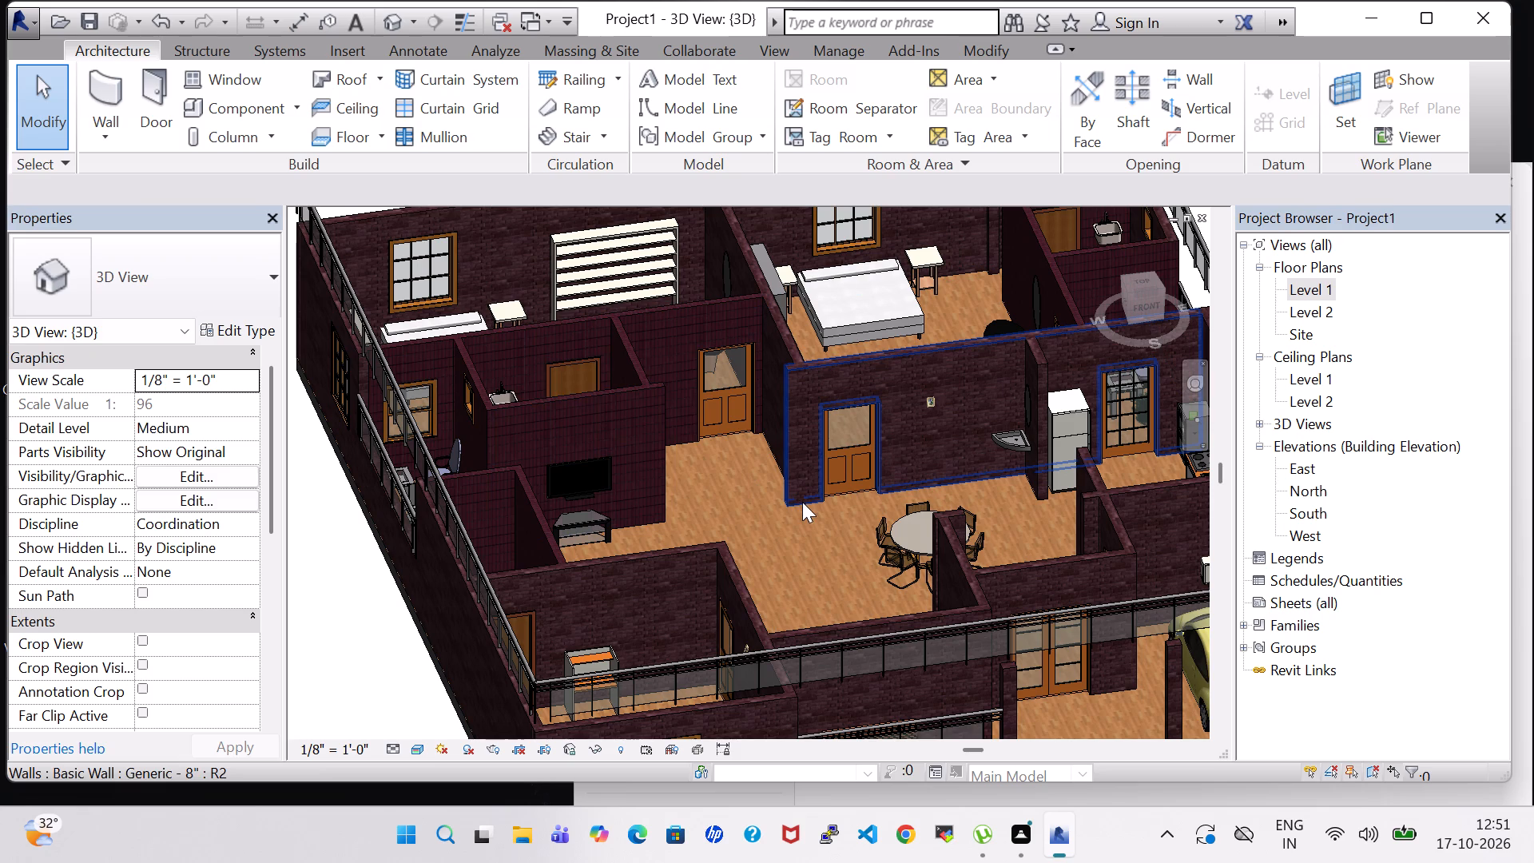
click(433, 272)
key(Up)
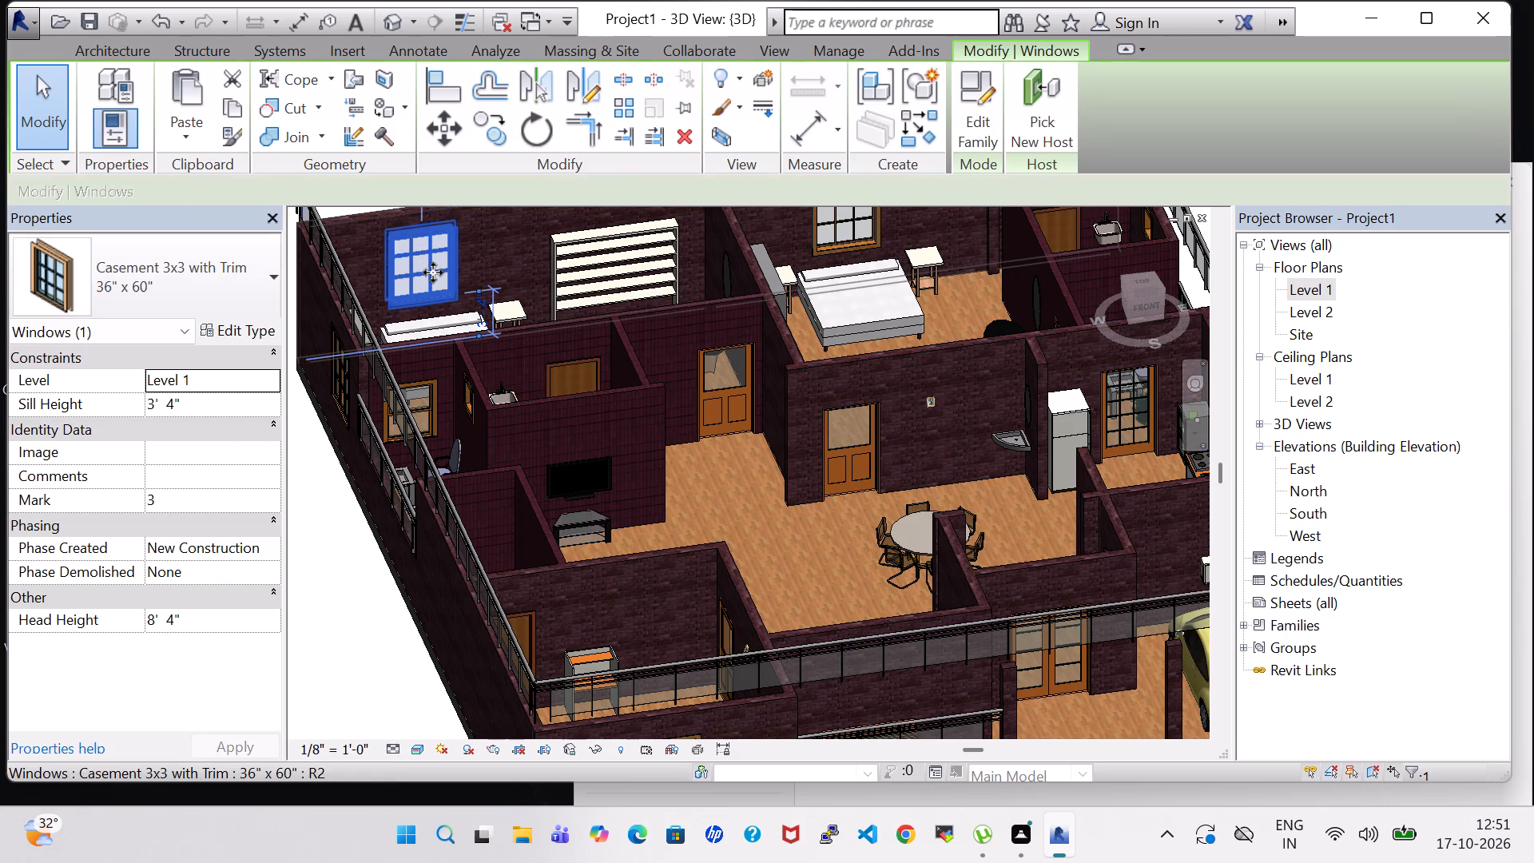
click(346, 618)
Examine the furnished house in the 3D view and the Level 1 plan, from the rear bedrooms to the front porch.
scroll(629, 570, down, 1)
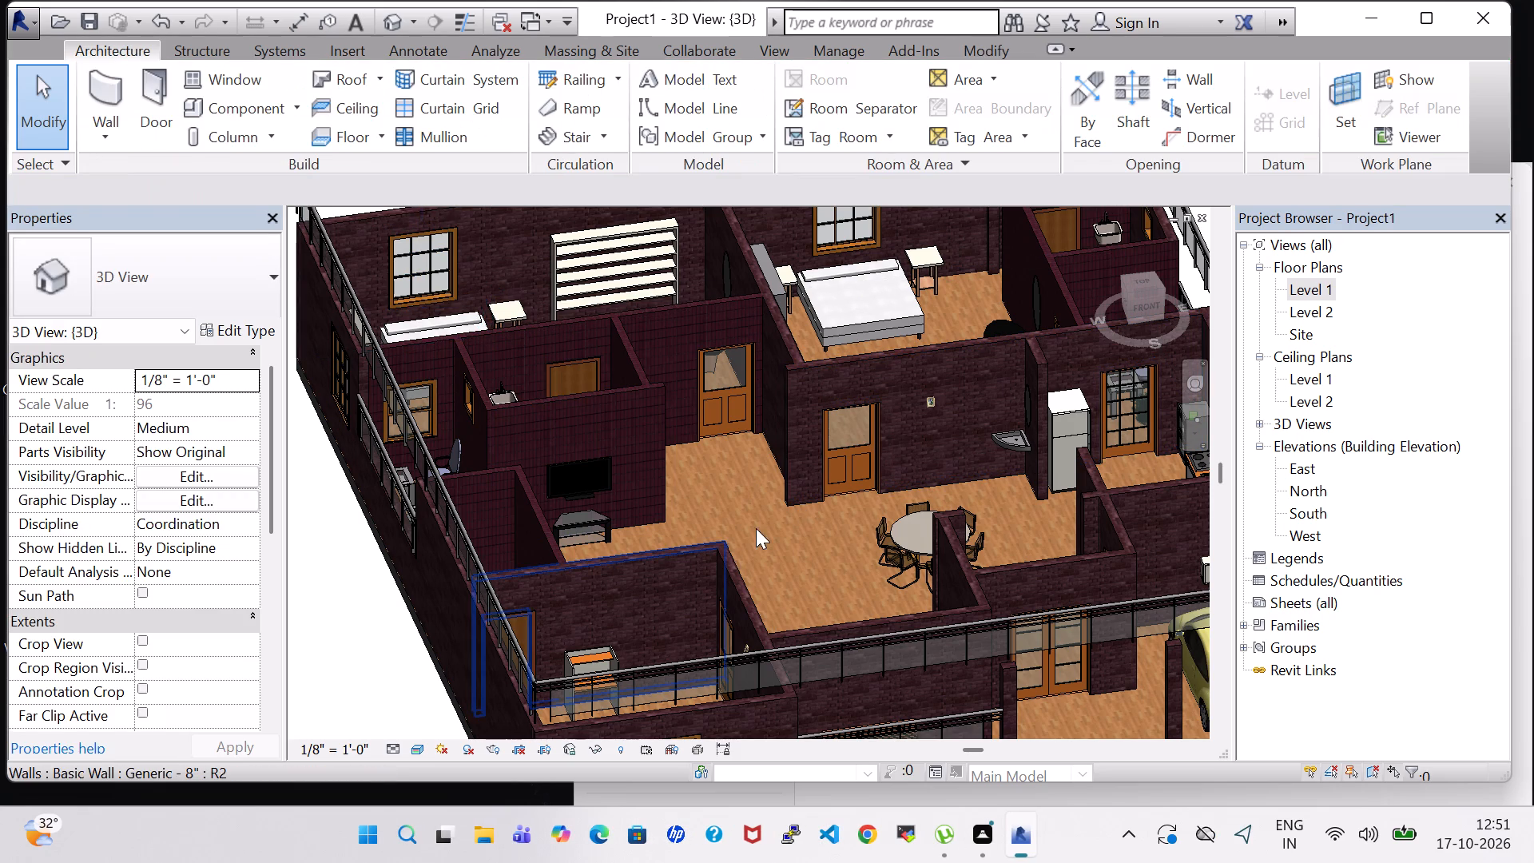
shift+middle_drag(784, 514, 702, 524)
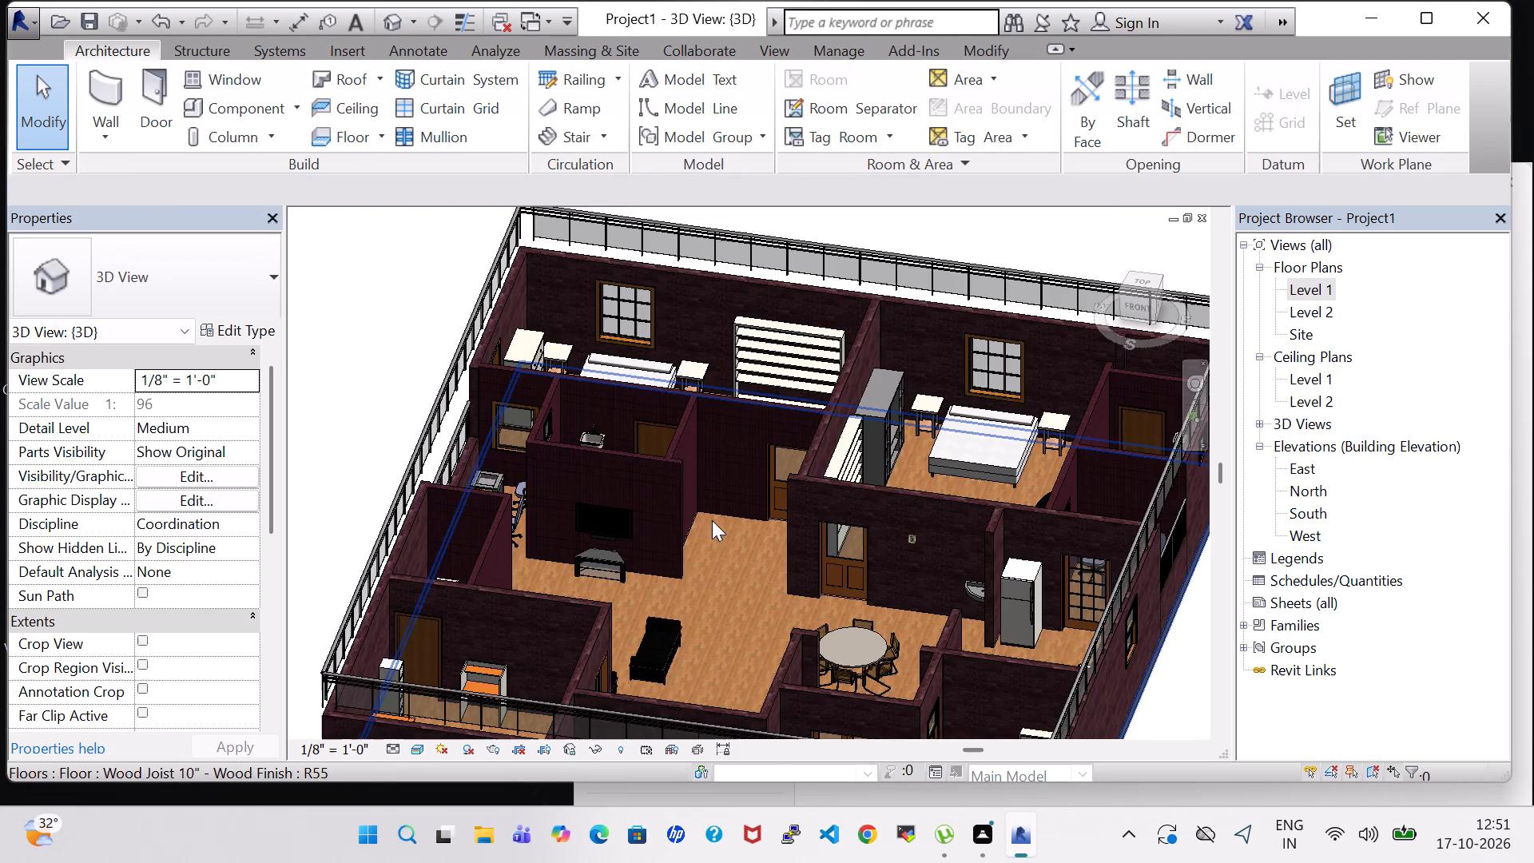
middle_drag(713, 520, 718, 436)
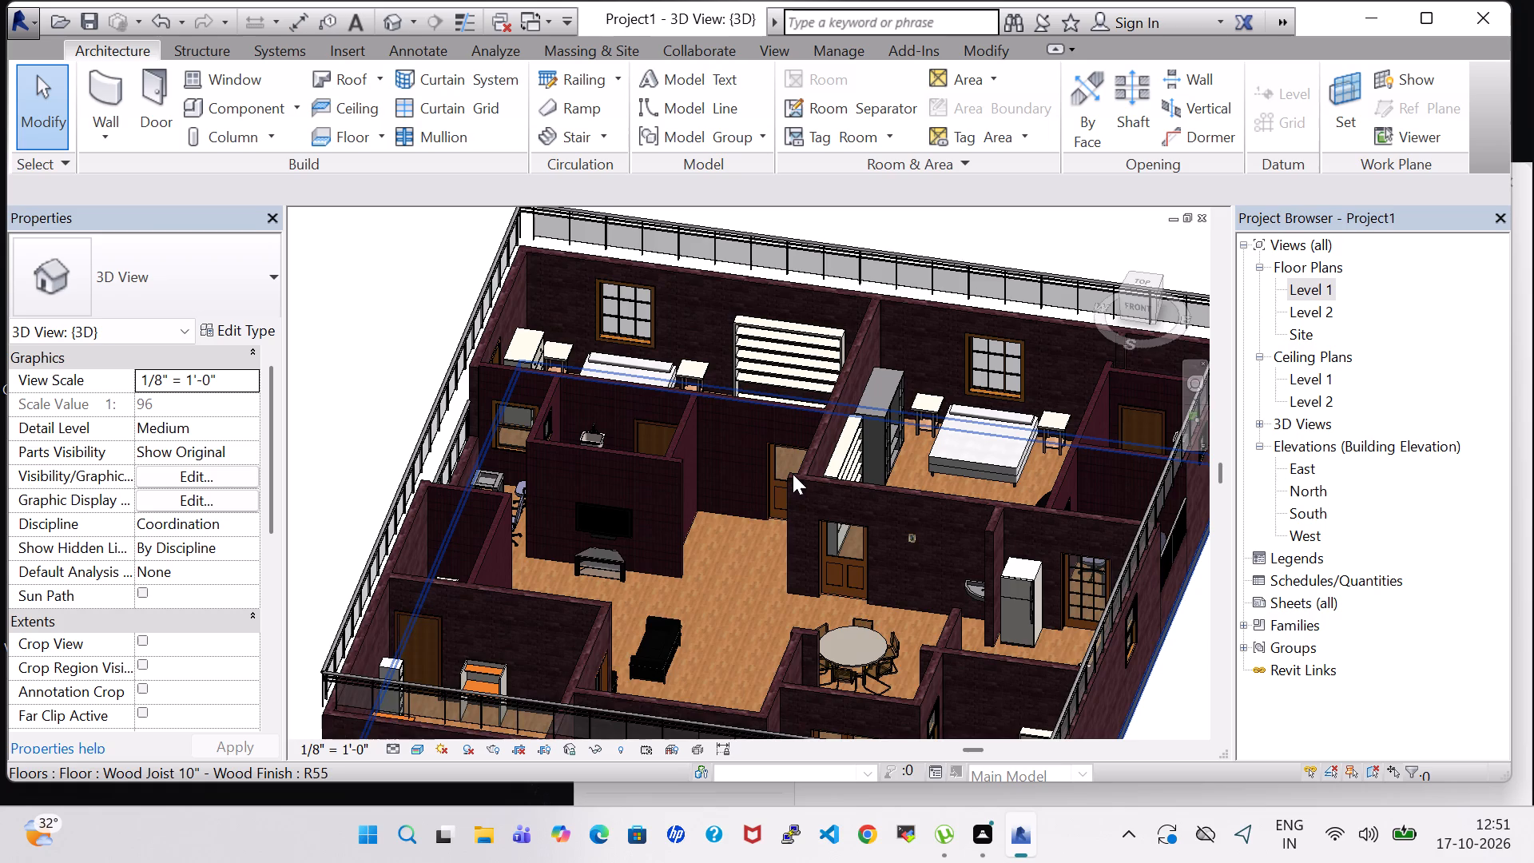
middle_drag(750, 524, 748, 481)
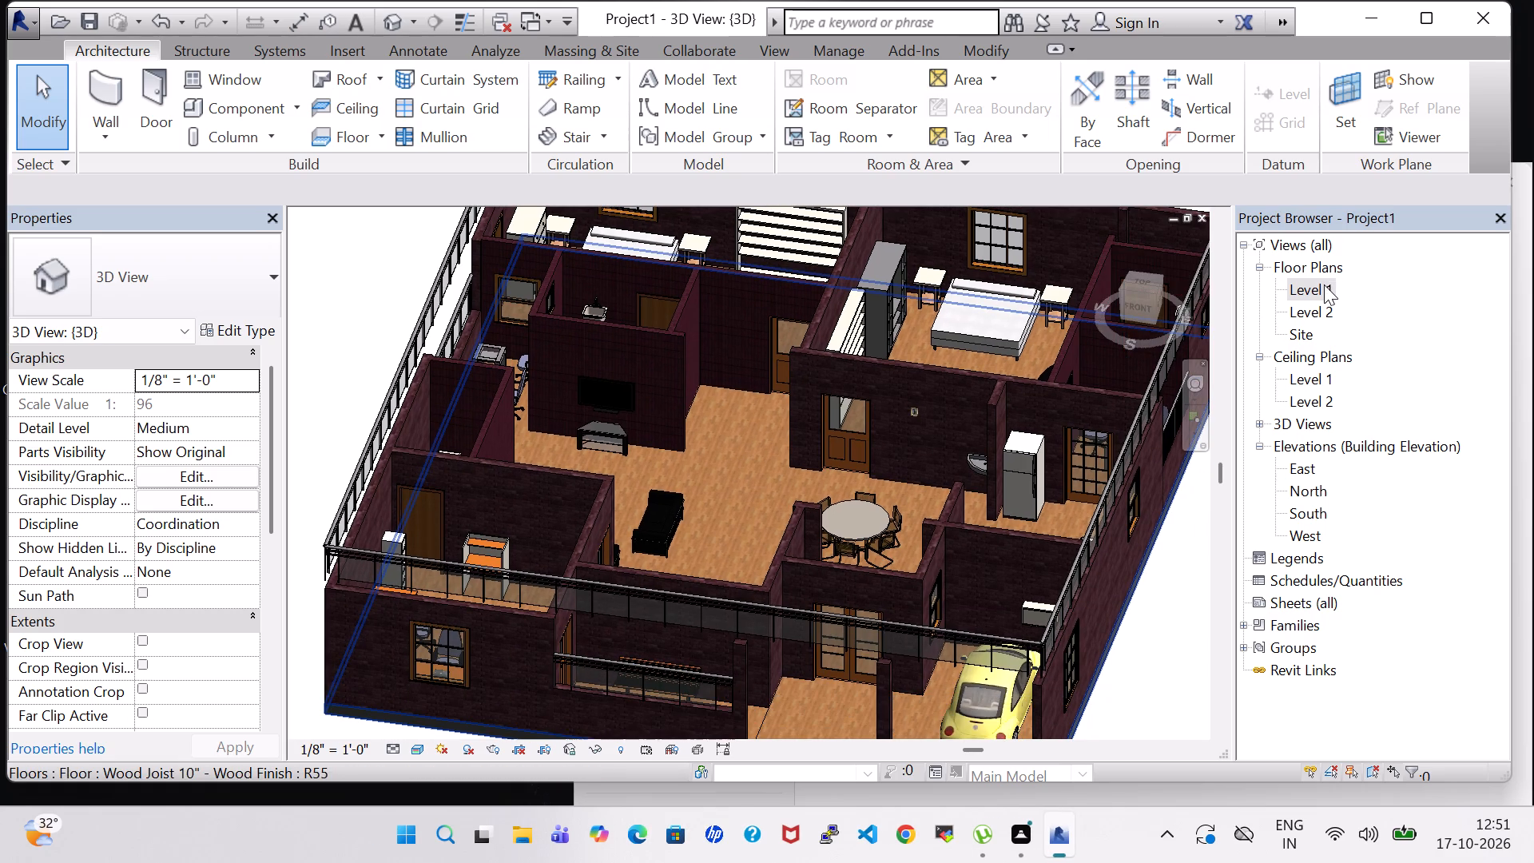
double_click(1324, 284)
scroll(917, 405, down, 2)
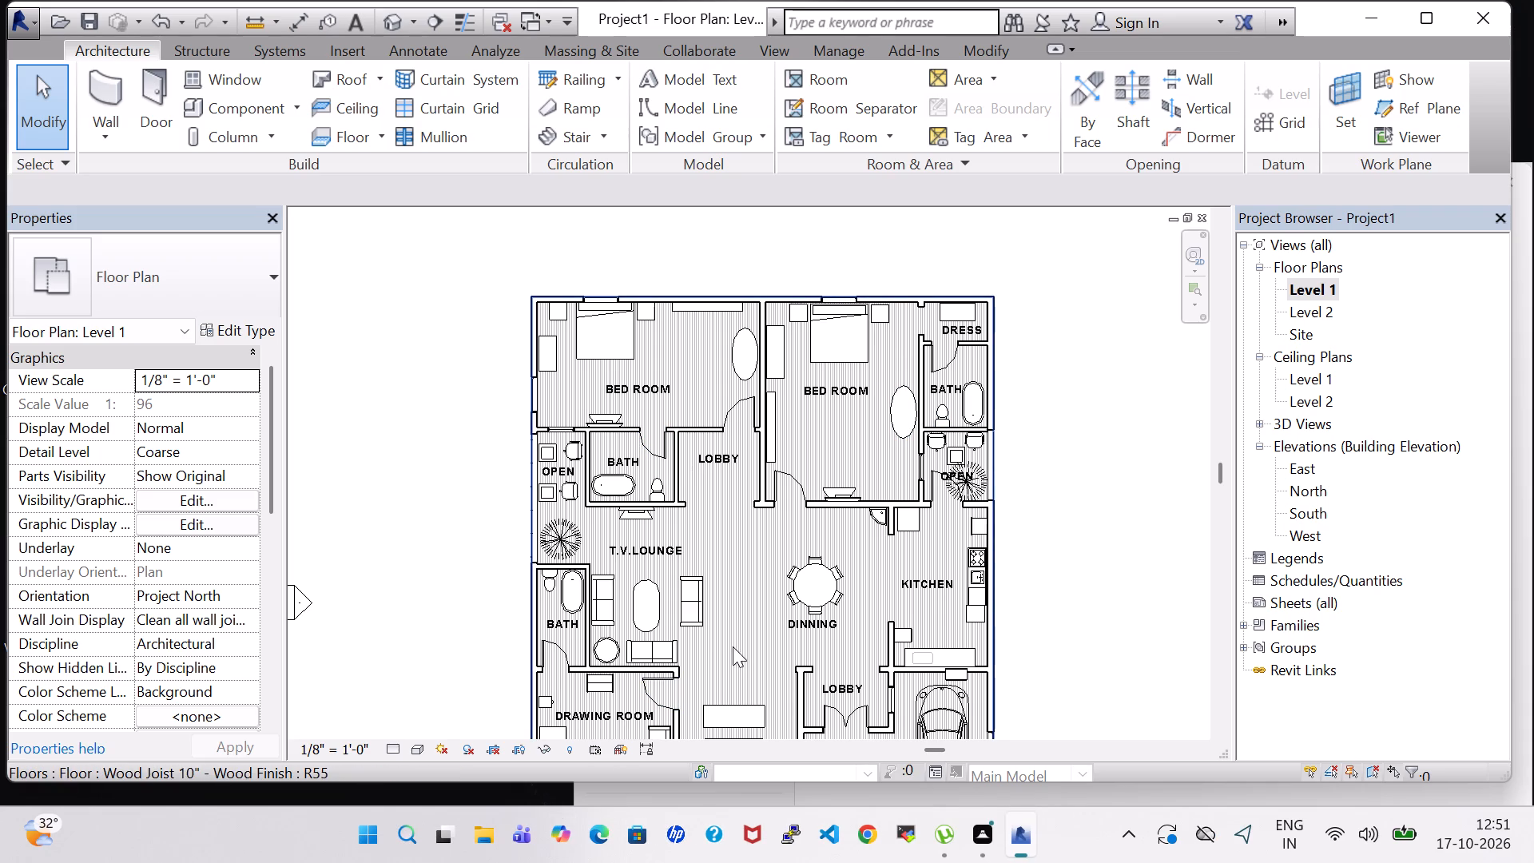
scroll(730, 649, down, 1)
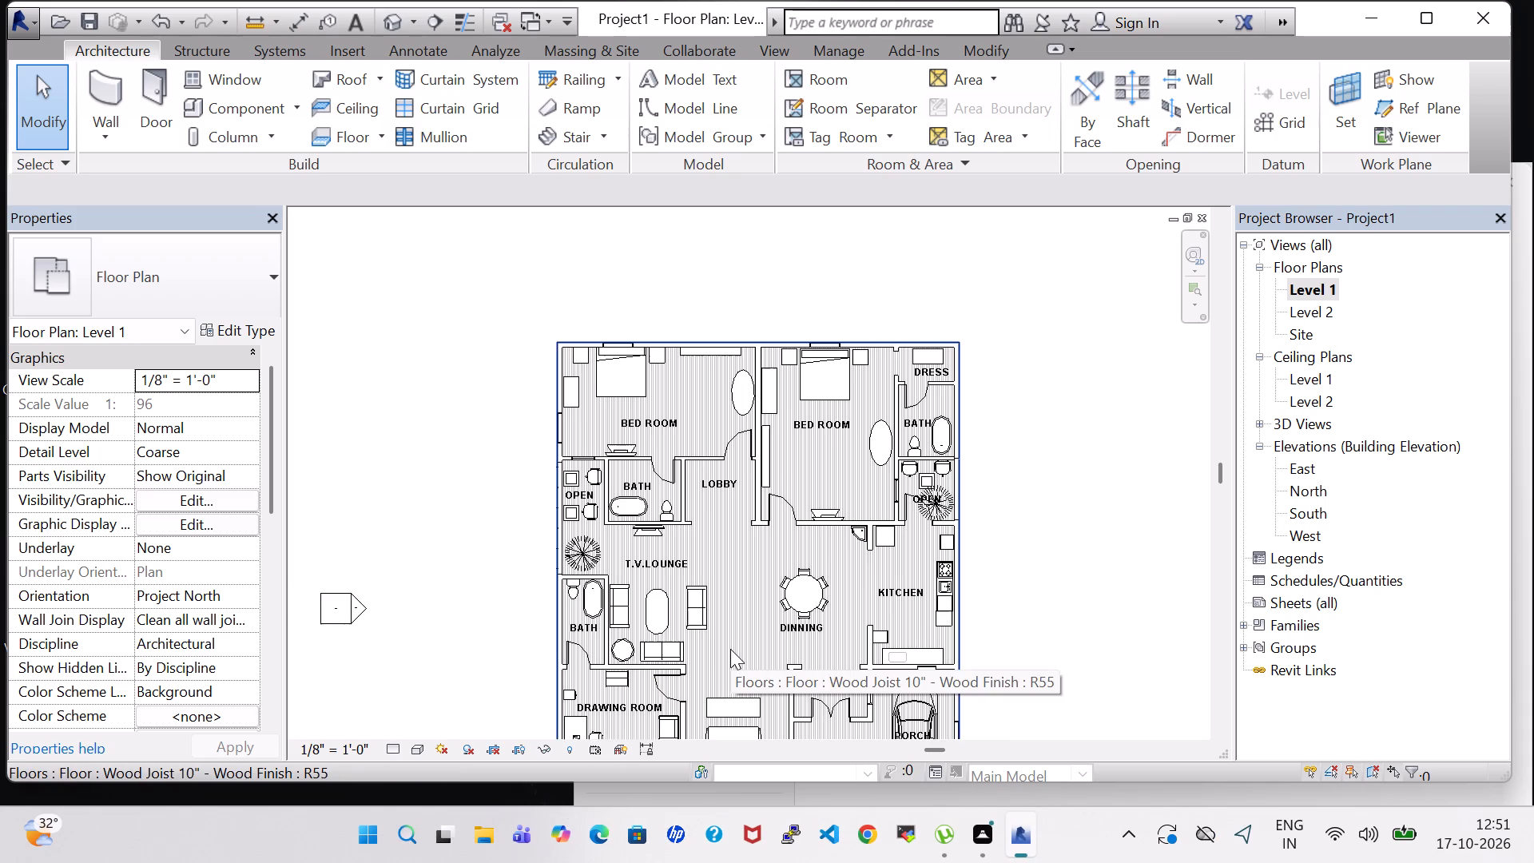
middle_drag(730, 649, 688, 598)
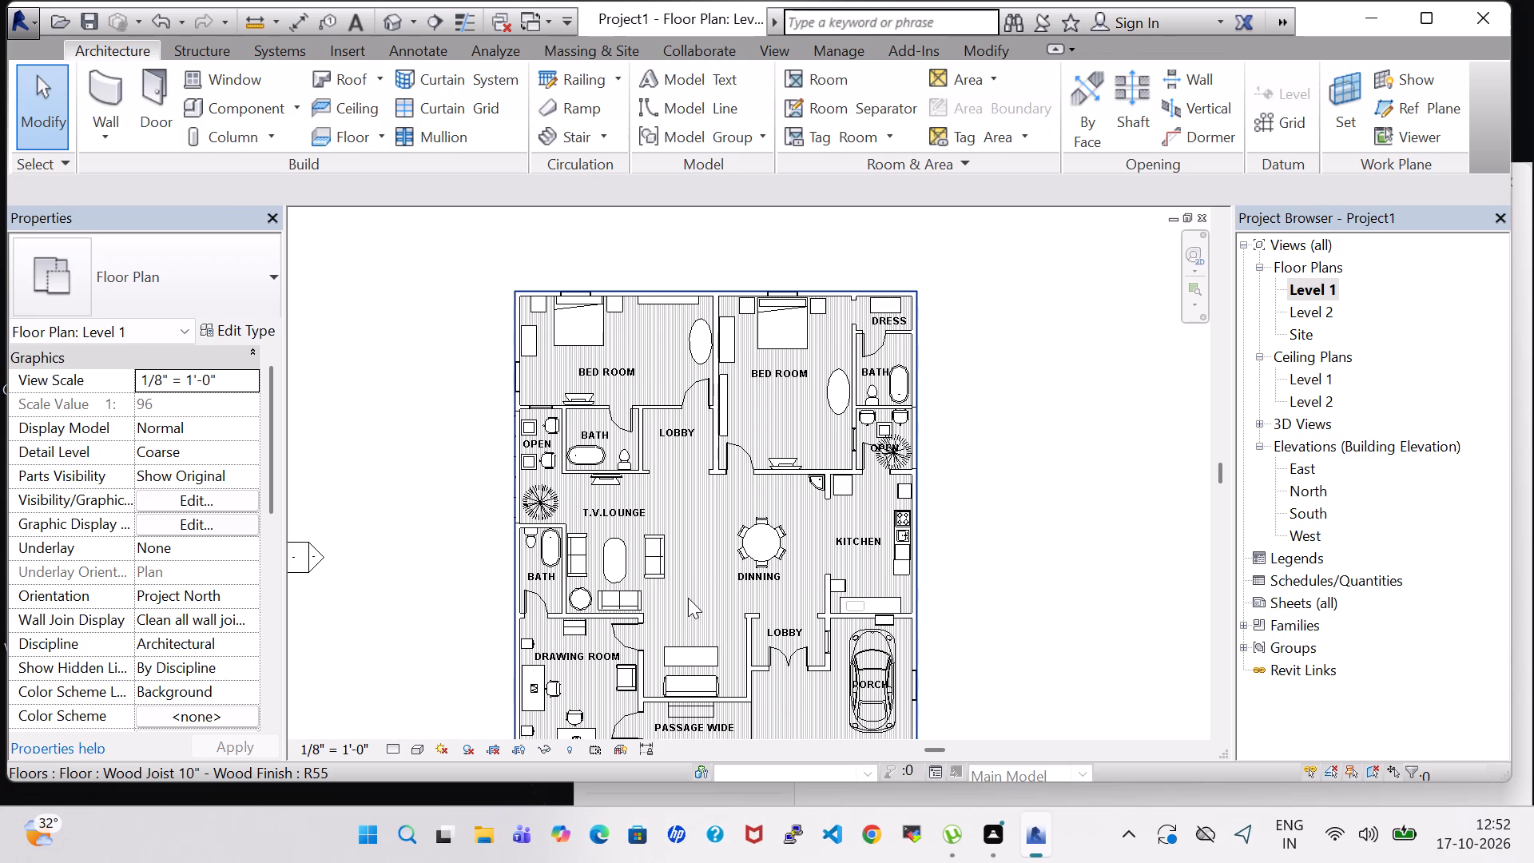
middle_drag(954, 548, 953, 501)
scroll(953, 501, down, 1)
scroll(953, 499, up, 1)
middle_drag(953, 499, 963, 483)
scroll(973, 477, up, 1)
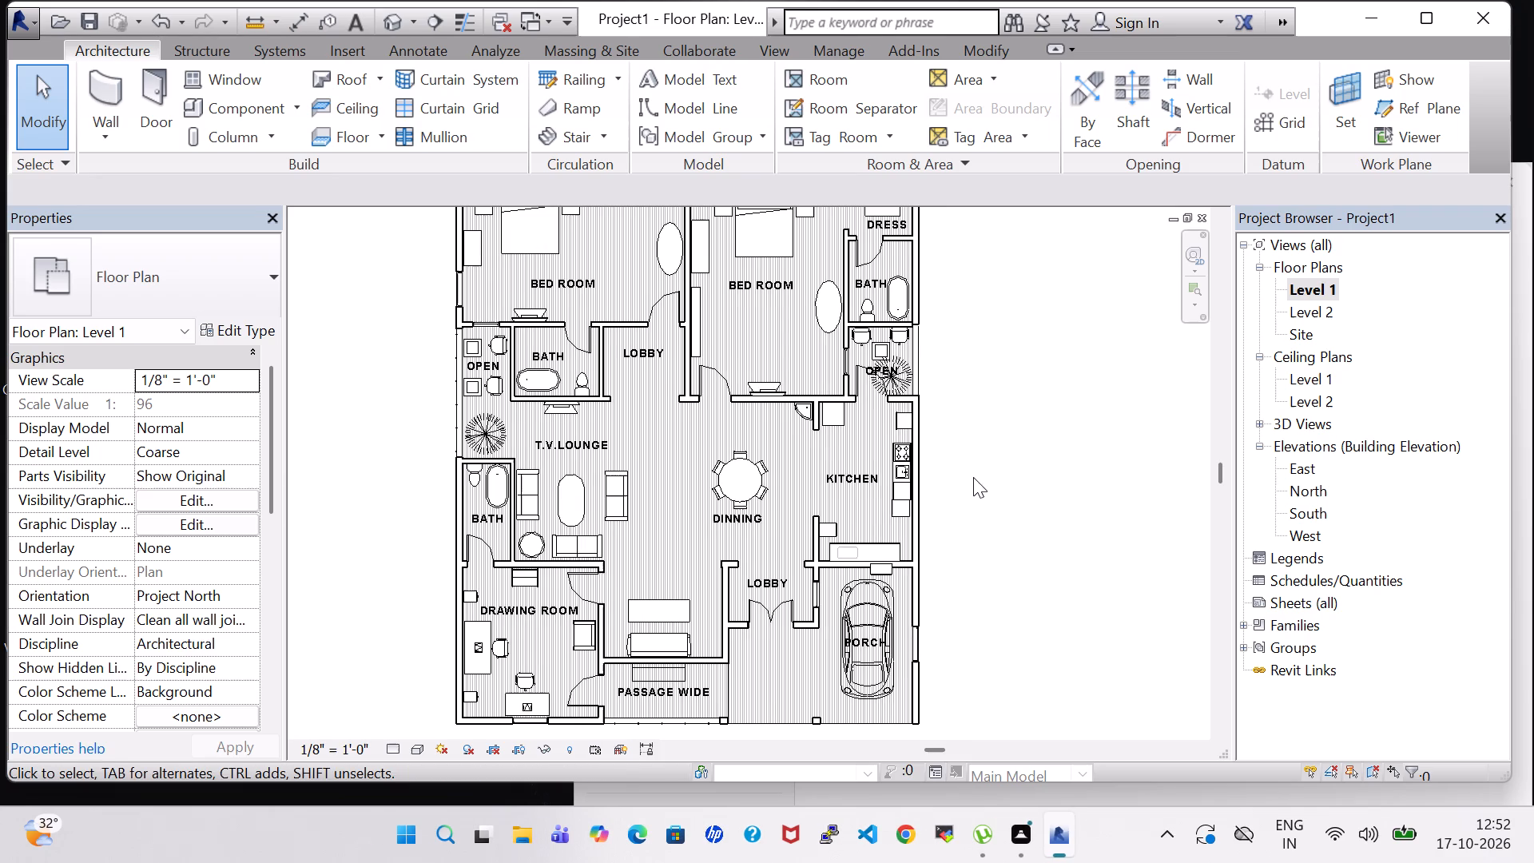
middle_drag(973, 477, 995, 487)
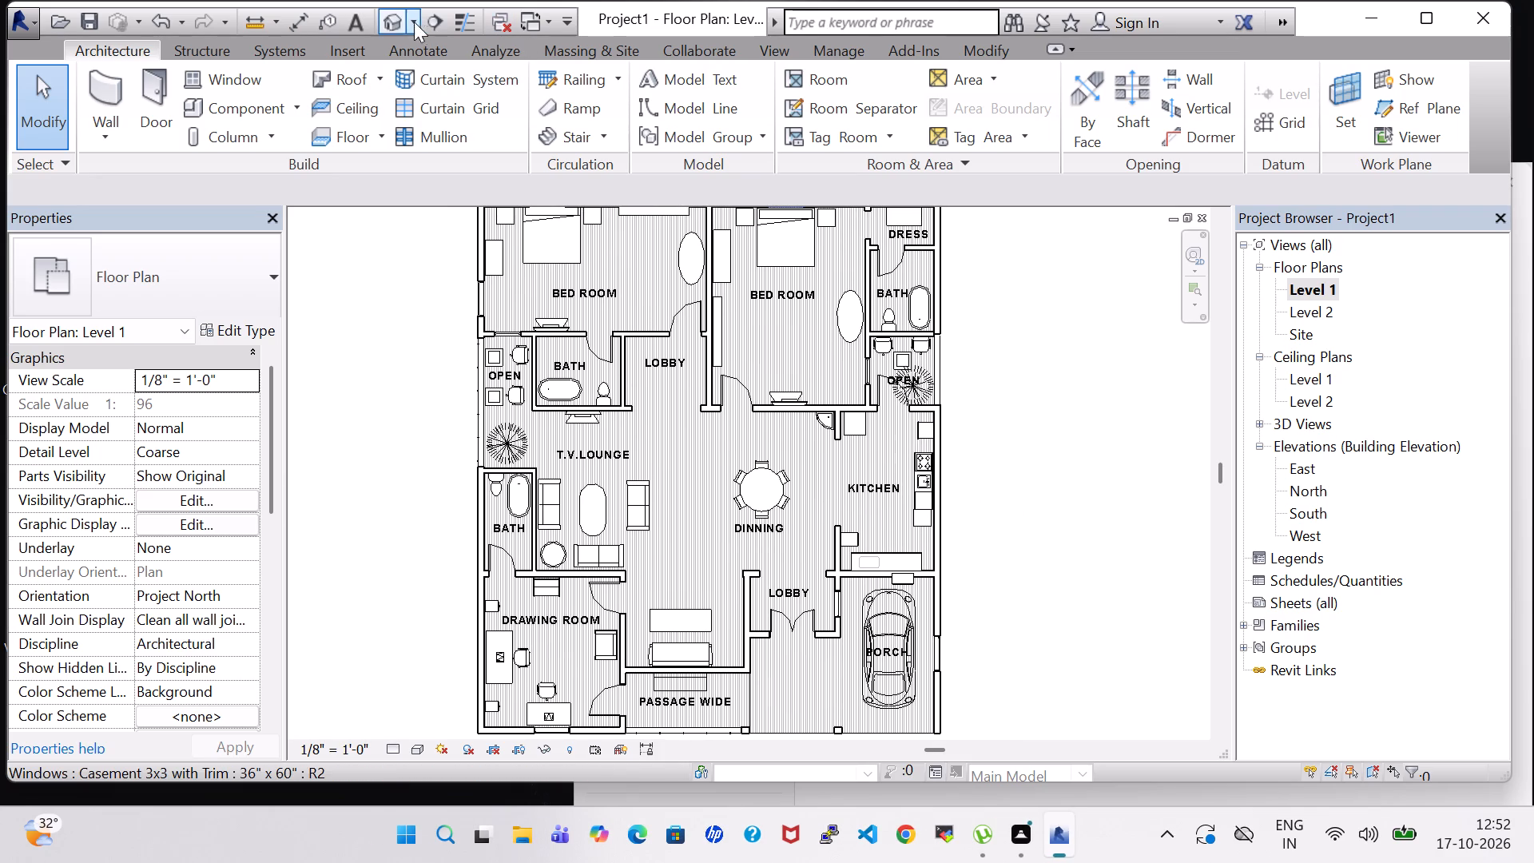
click(385, 24)
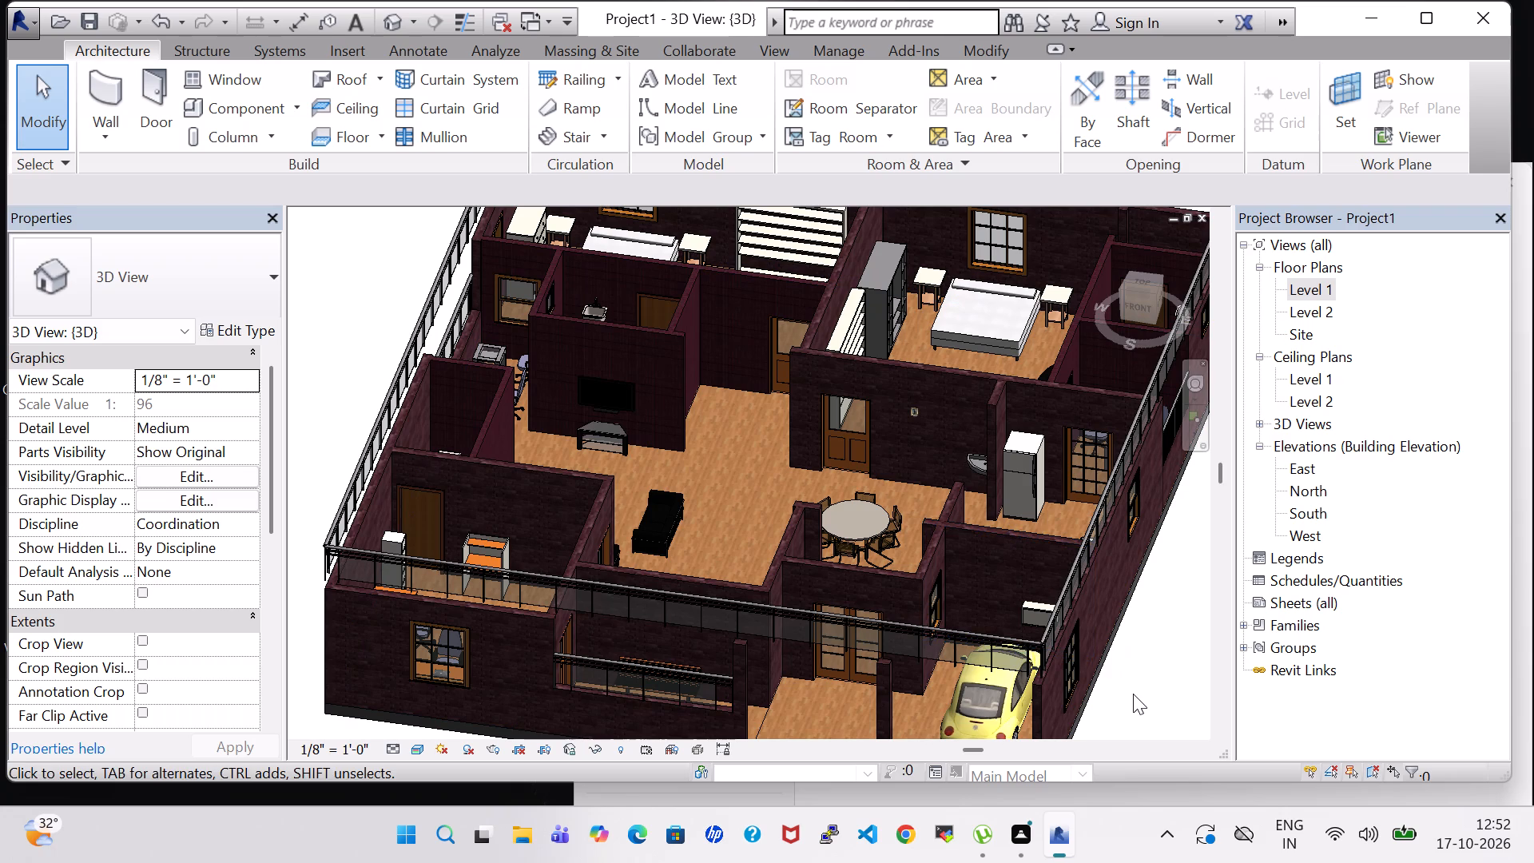
shift+middle_drag(1138, 682, 1160, 606)
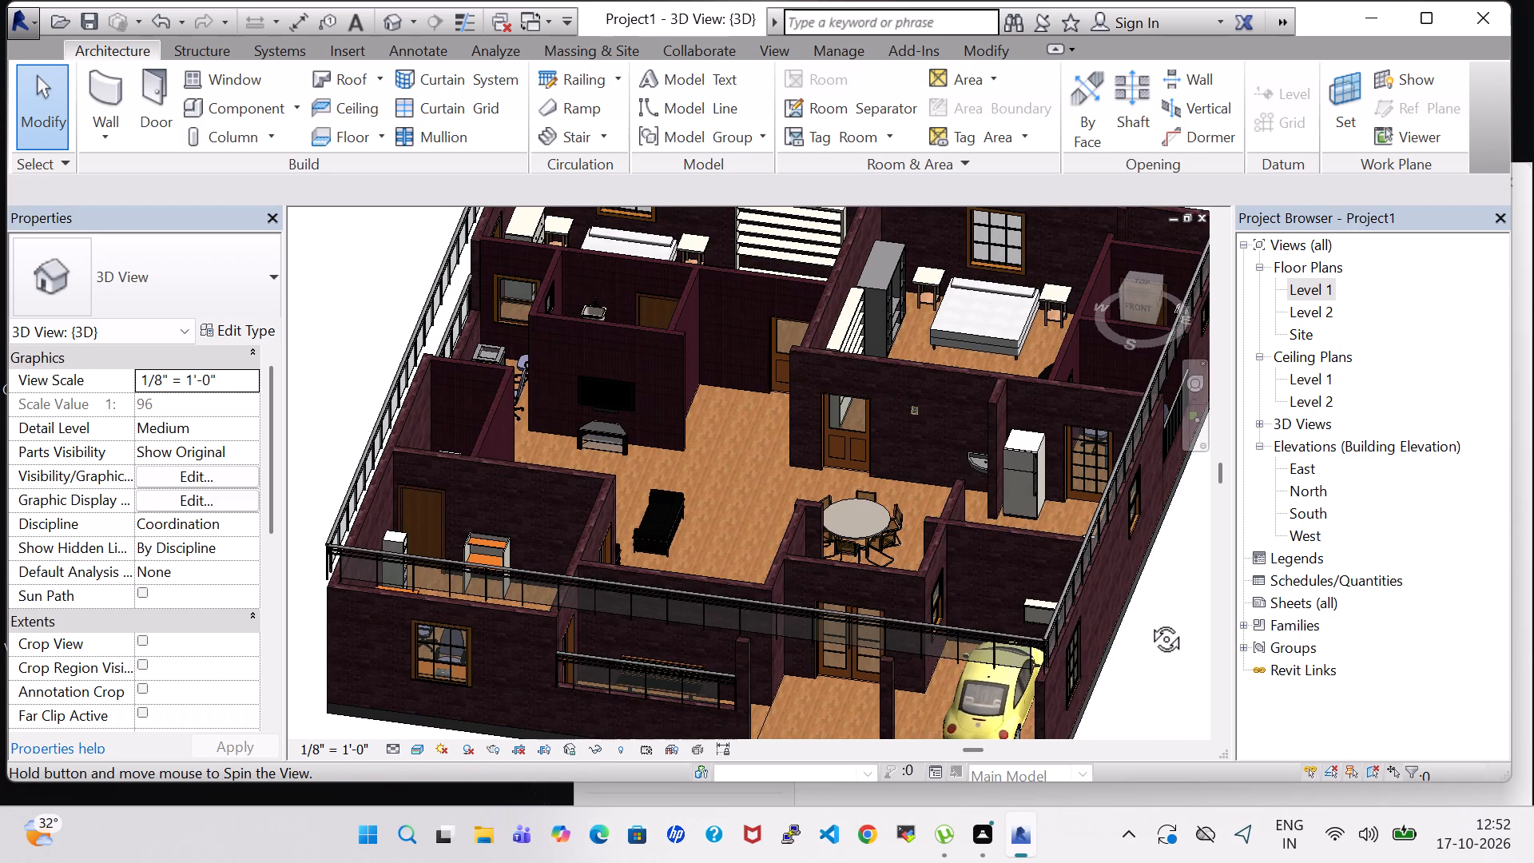
Review the complete Level 1 floor plan, checking the furniture layout and room labels across all rooms.
double_click(1320, 289)
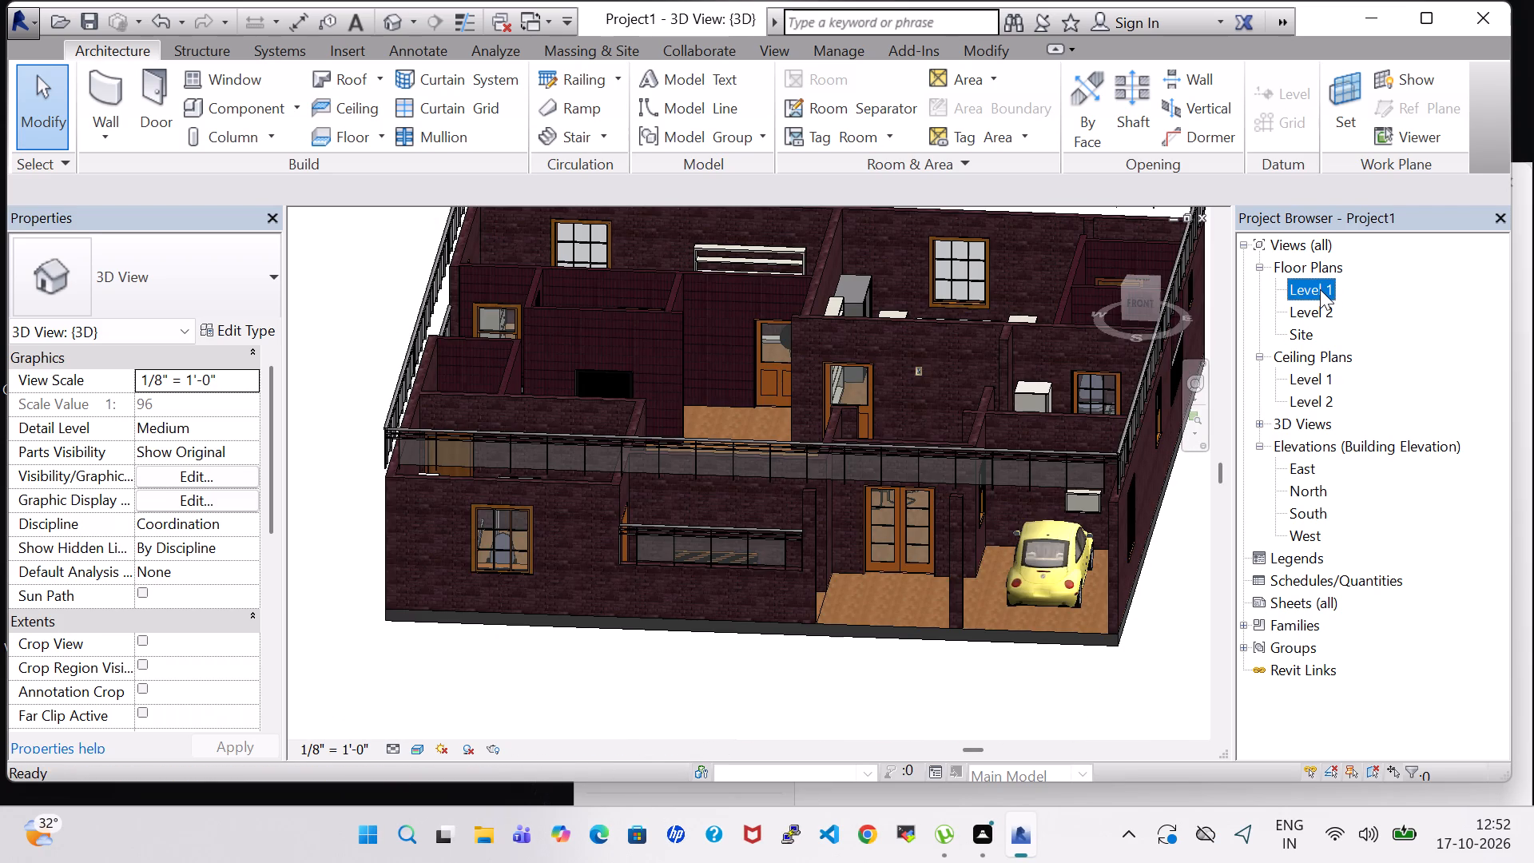
scroll(741, 424, down, 3)
scroll(928, 438, up, 3)
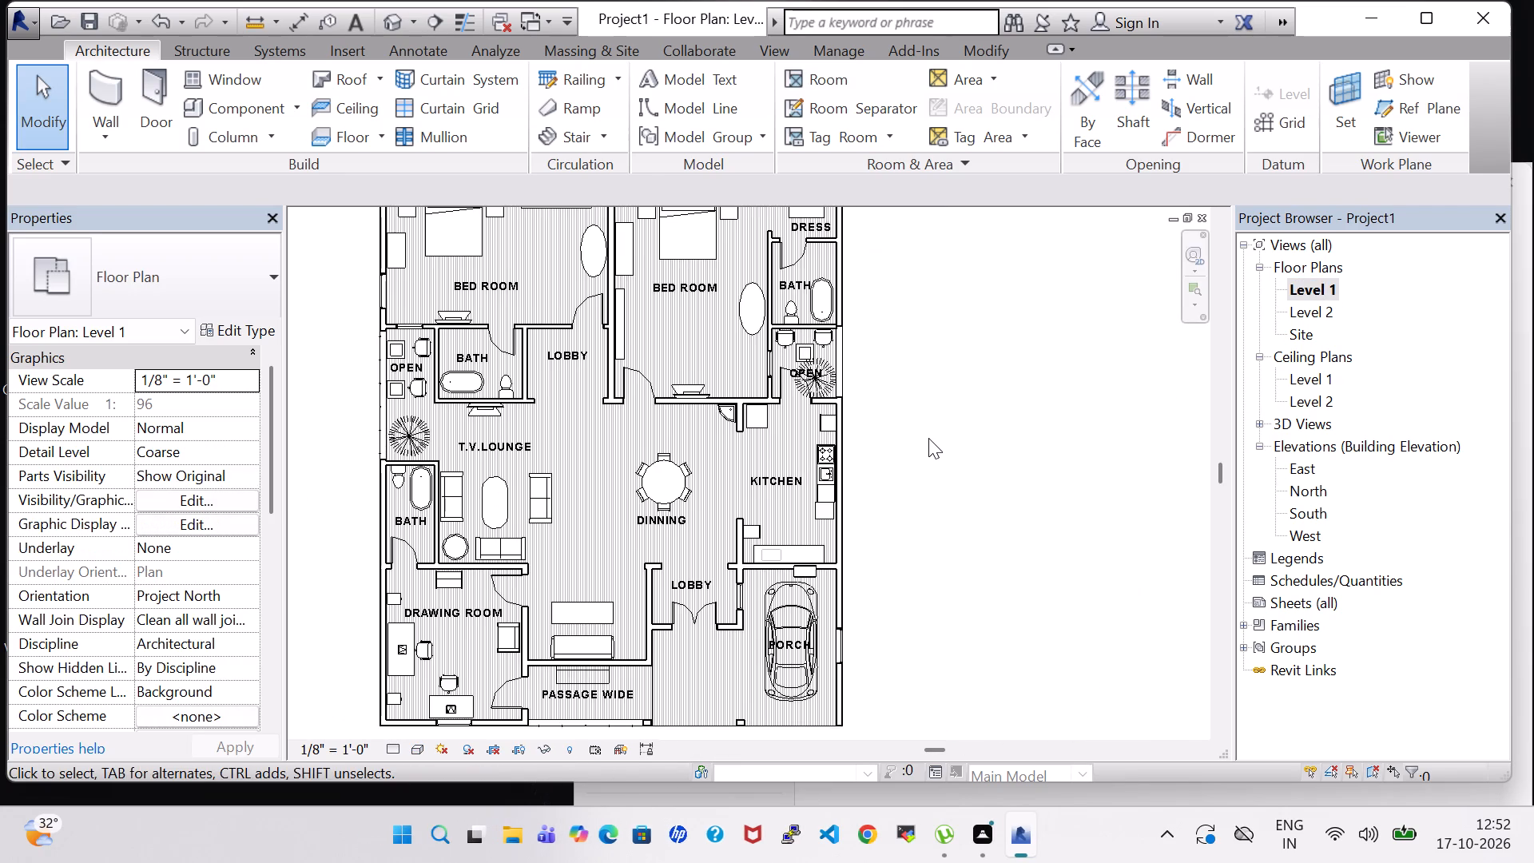
middle_drag(944, 445, 995, 465)
scroll(995, 465, down, 1)
middle_drag(995, 465, 1016, 477)
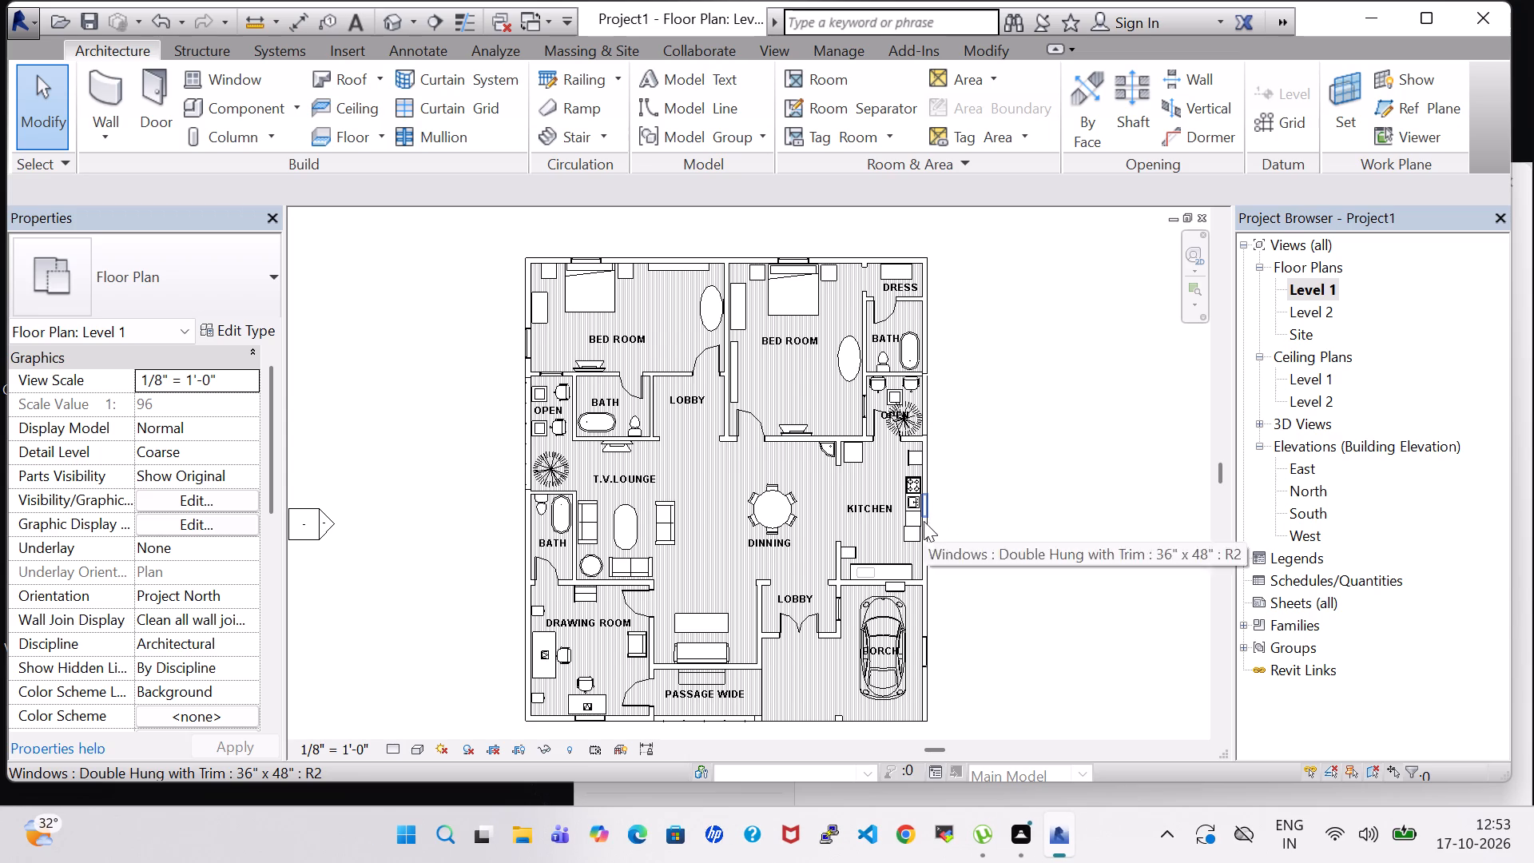
middle_drag(984, 499, 940, 477)
scroll(940, 477, down, 1)
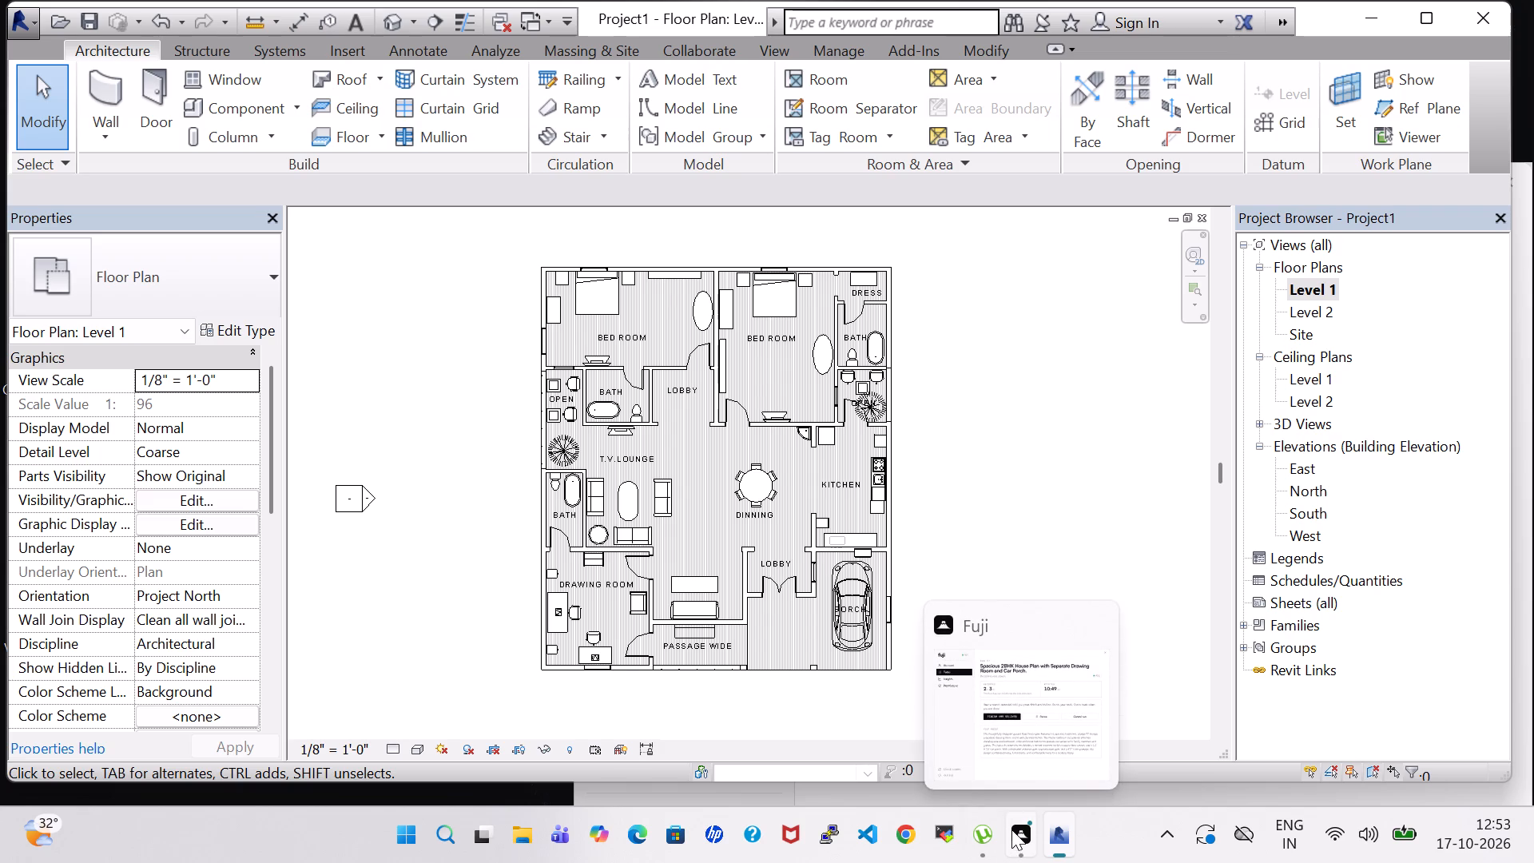
click(1008, 457)
scroll(1008, 457, up, 2)
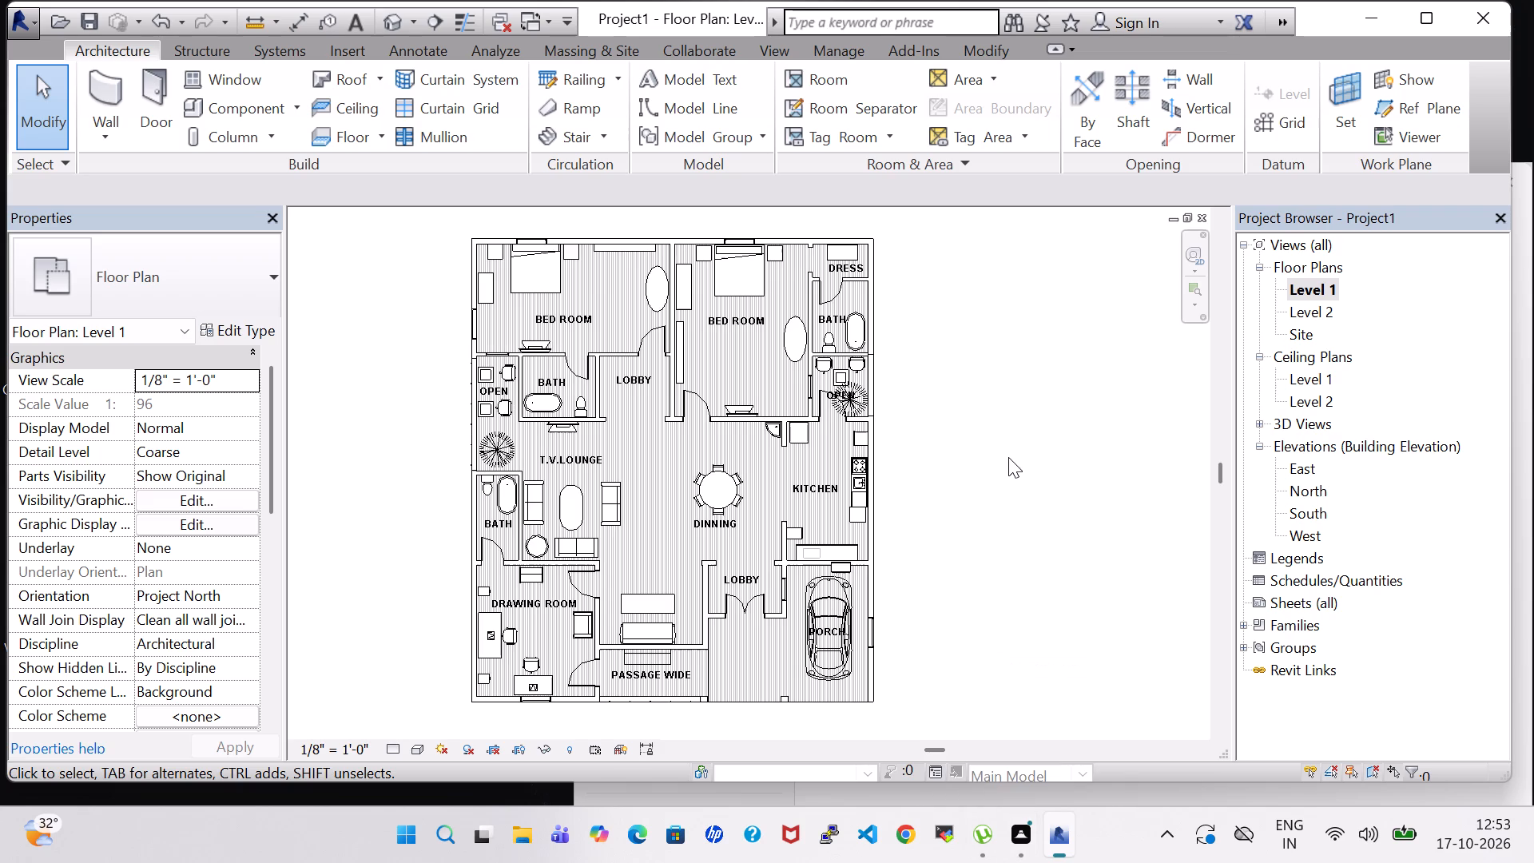
scroll(1008, 457, down, 1)
middle_drag(1030, 463, 1076, 488)
scroll(1072, 488, down, 1)
middle_drag(1072, 488, 1067, 485)
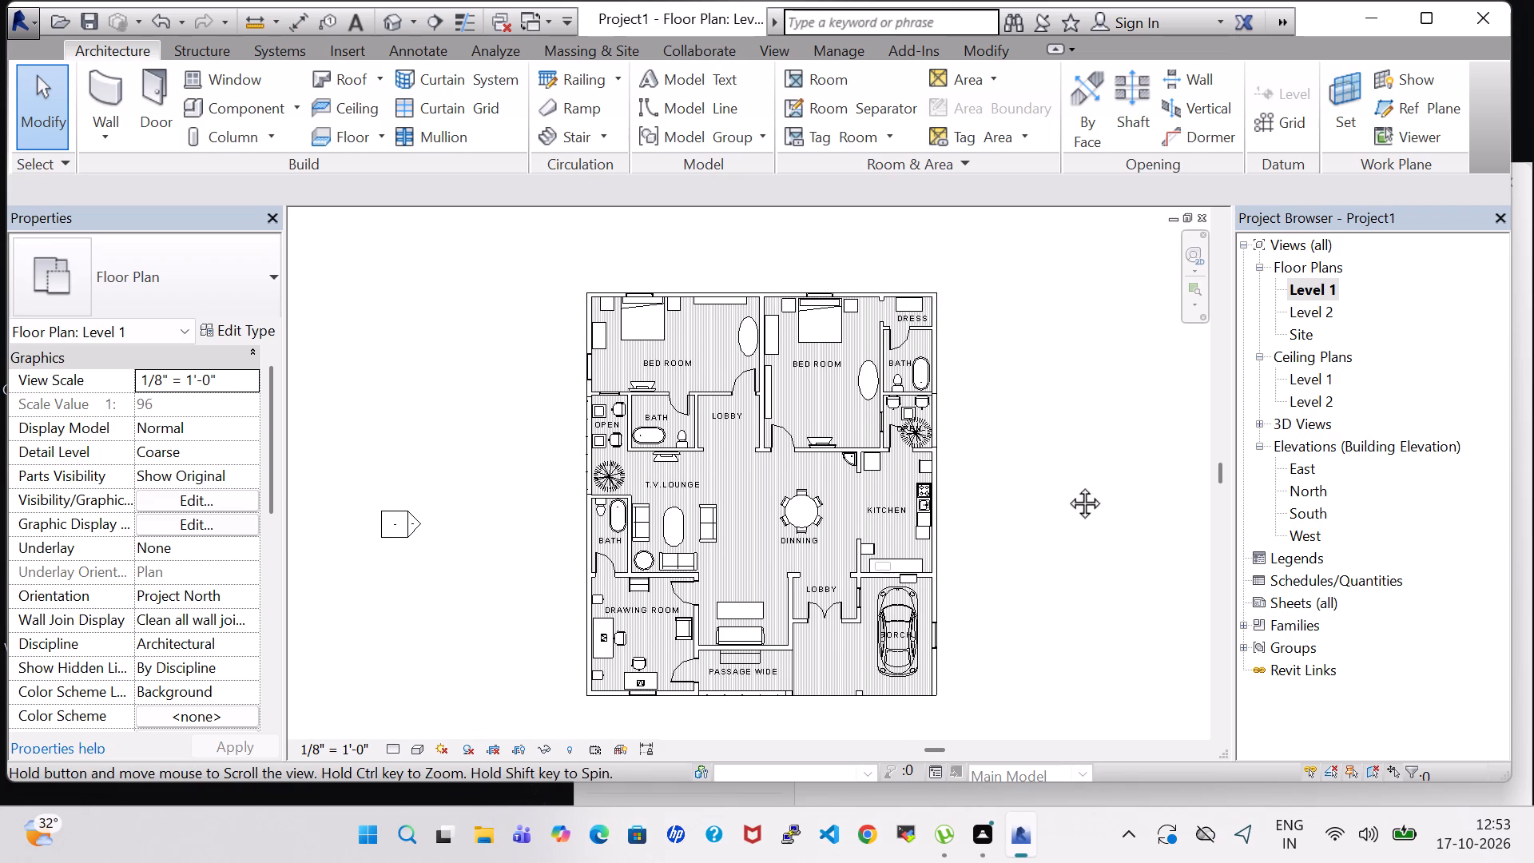
middle_drag(1067, 485, 1058, 452)
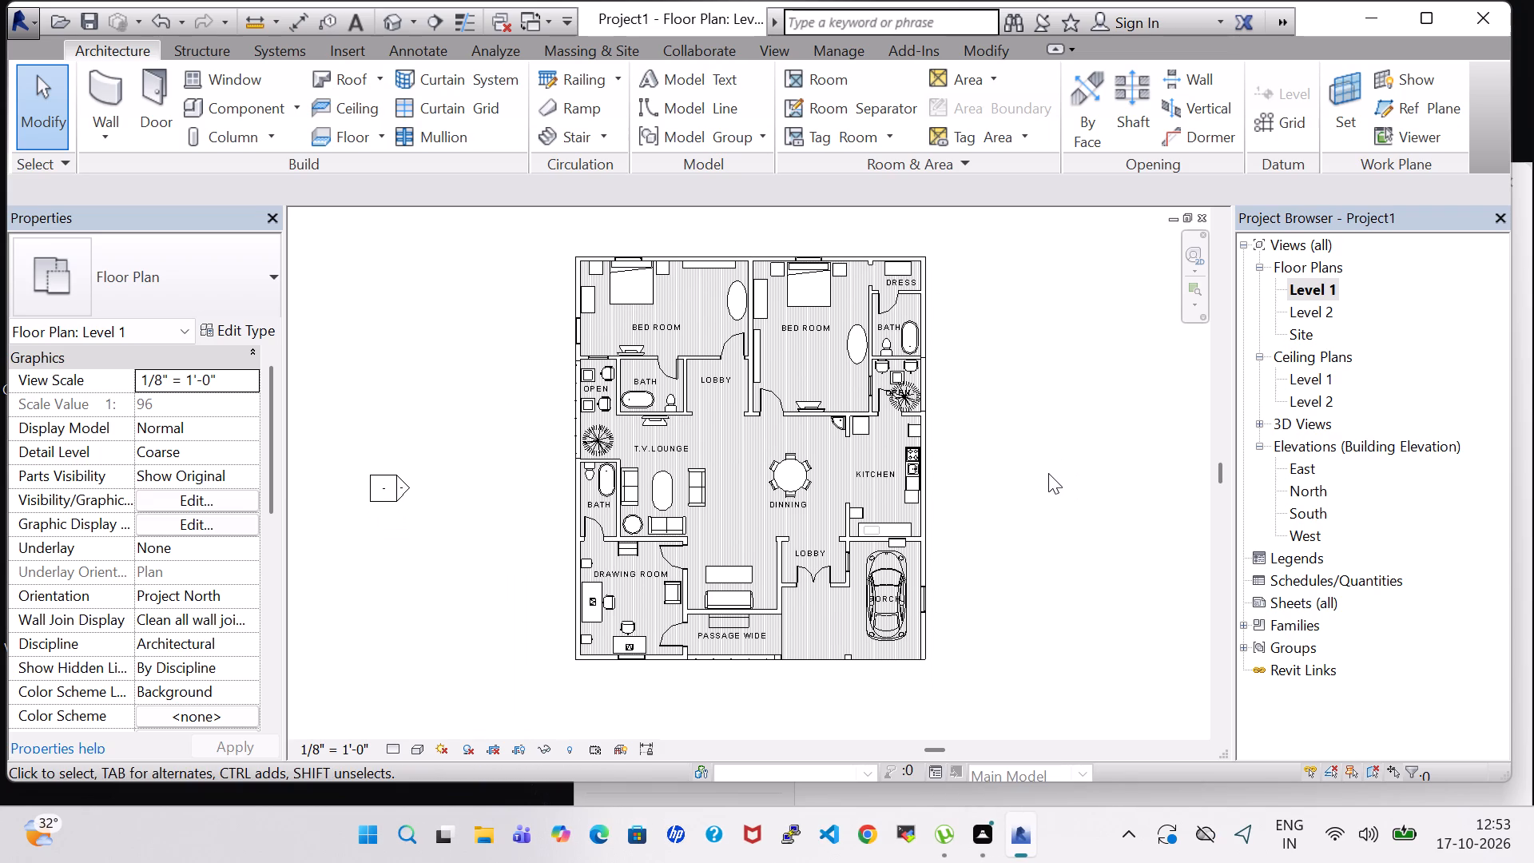
scroll(1048, 473, up, 1)
middle_drag(1048, 473, 1082, 484)
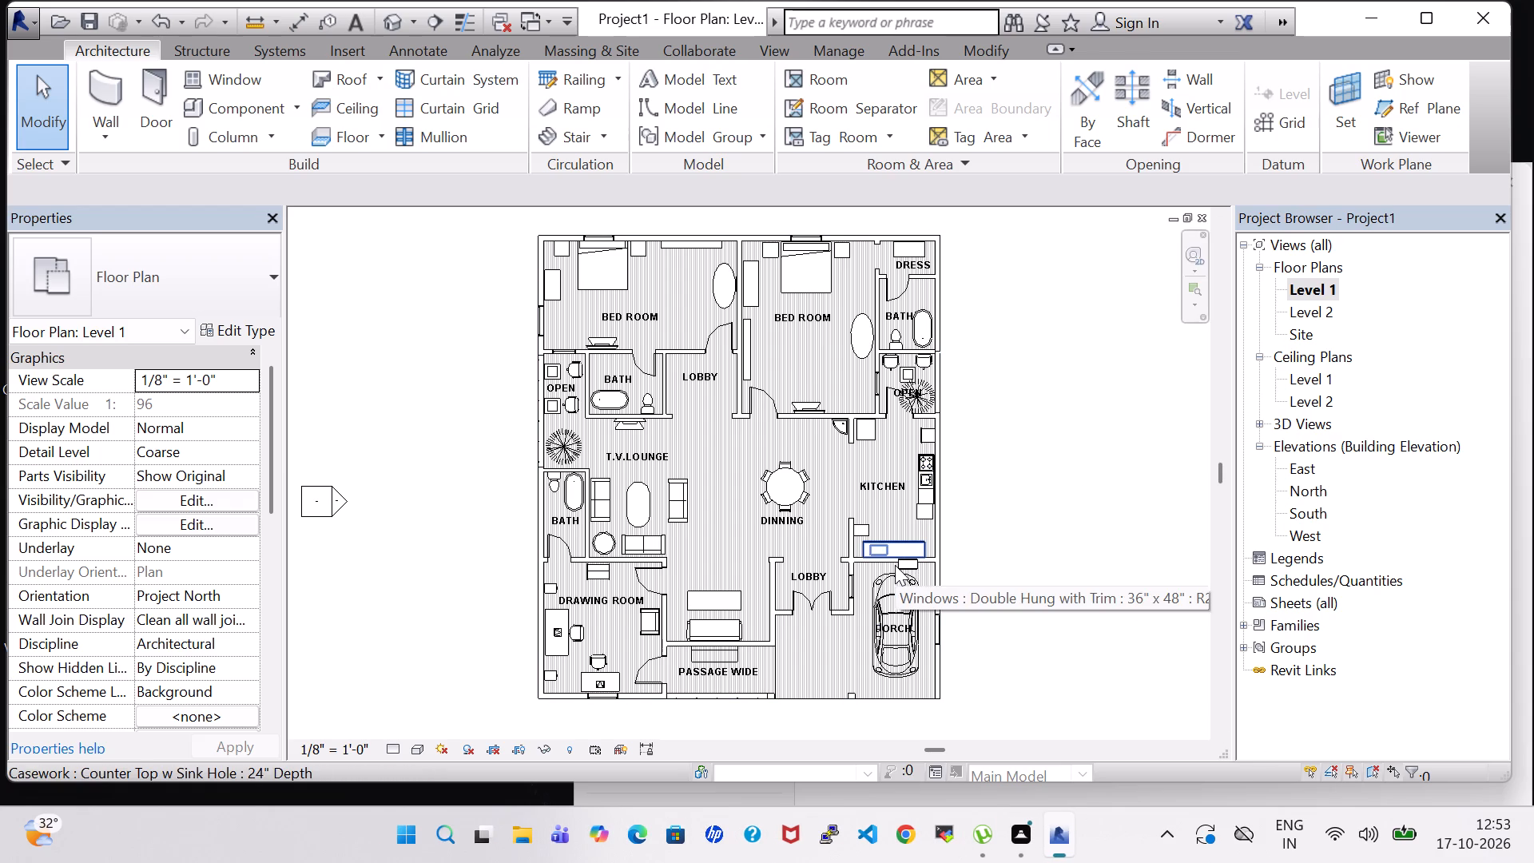
Delete the rectangular Table-Dining in front of the sofa in the alcove between the drawing room and the entrance lobby.
click(708, 587)
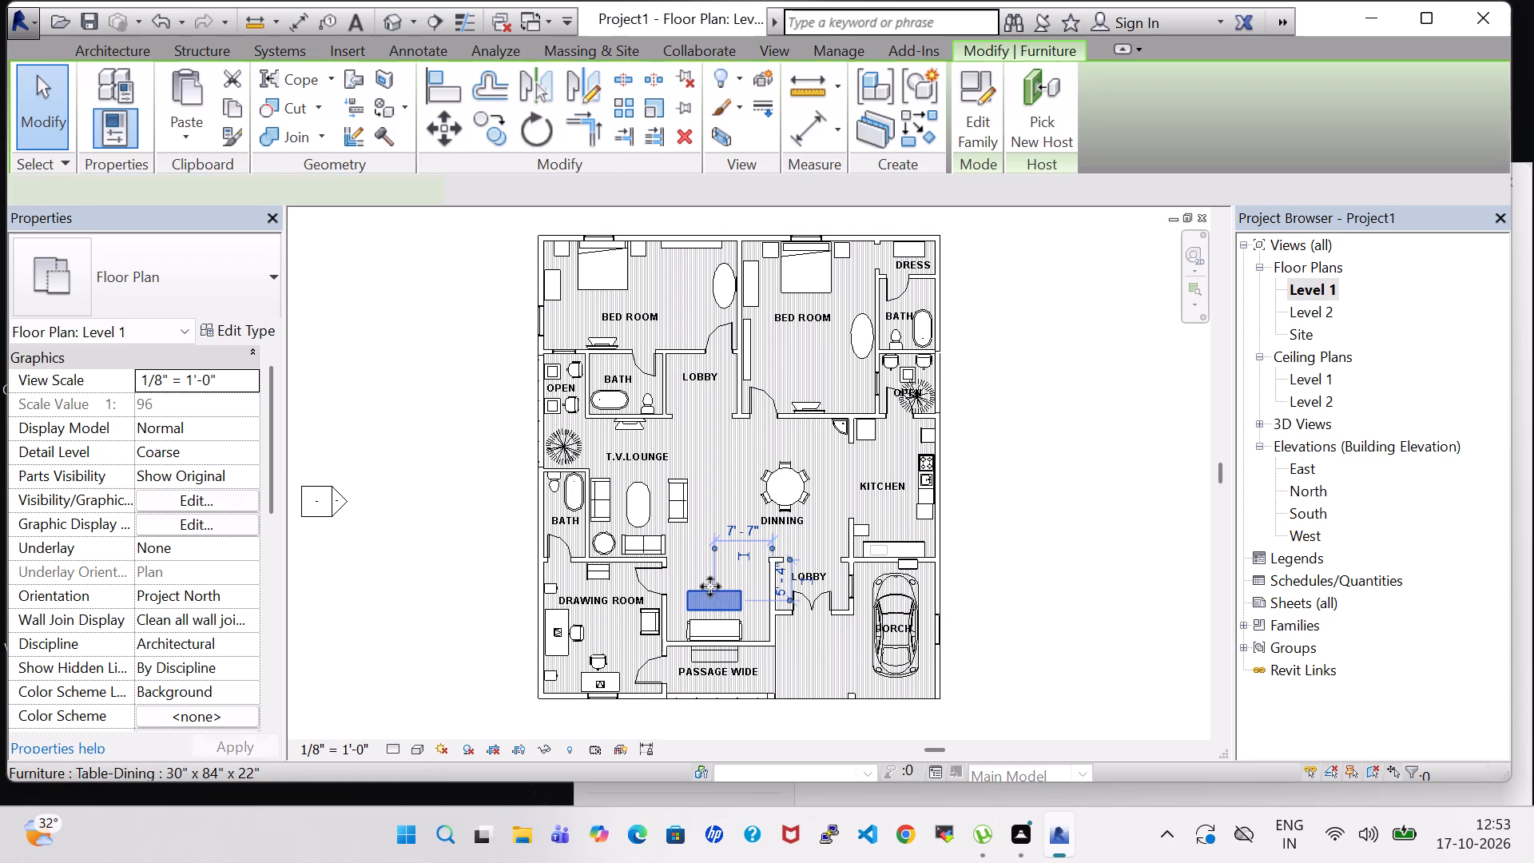
key(Delete)
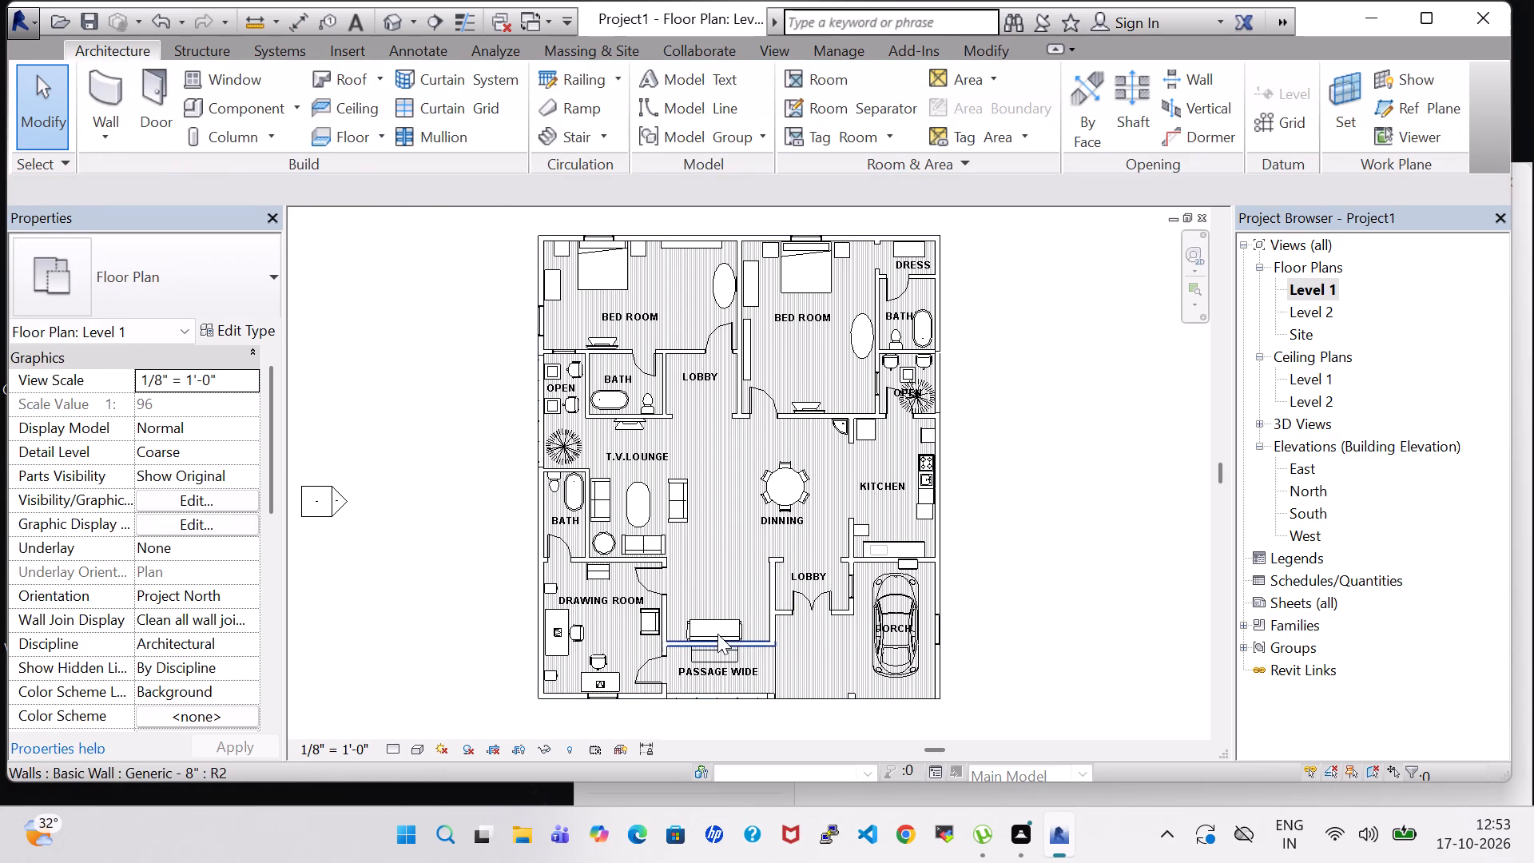
Draw a Generic - 8" wall across the alcove from the drawing room wall to the lobby wall, about 4' 10" from the wall behind the sofa.
click(185, 77)
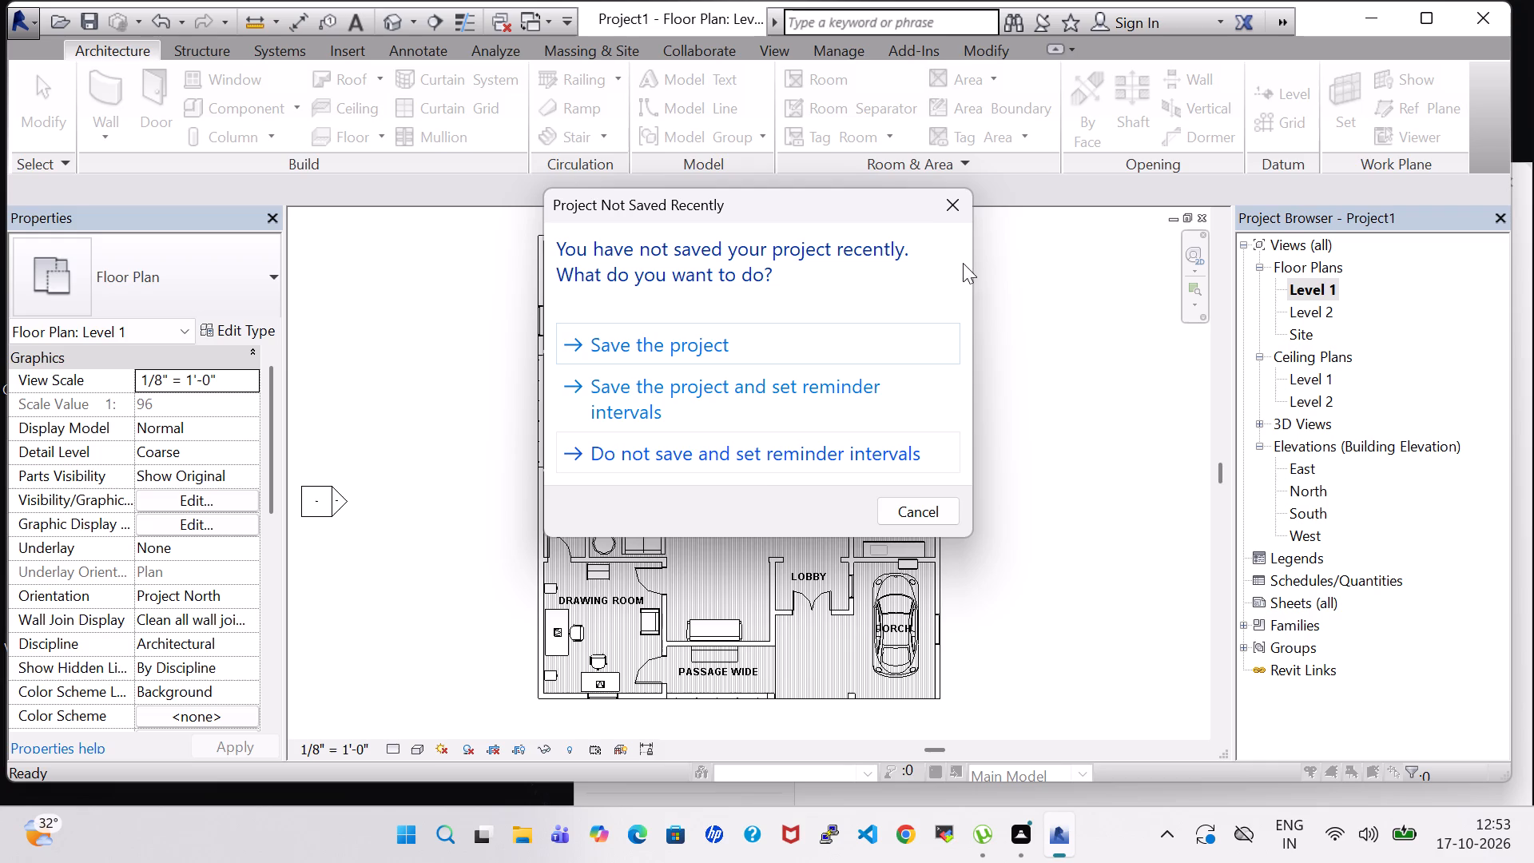
click(953, 202)
click(114, 46)
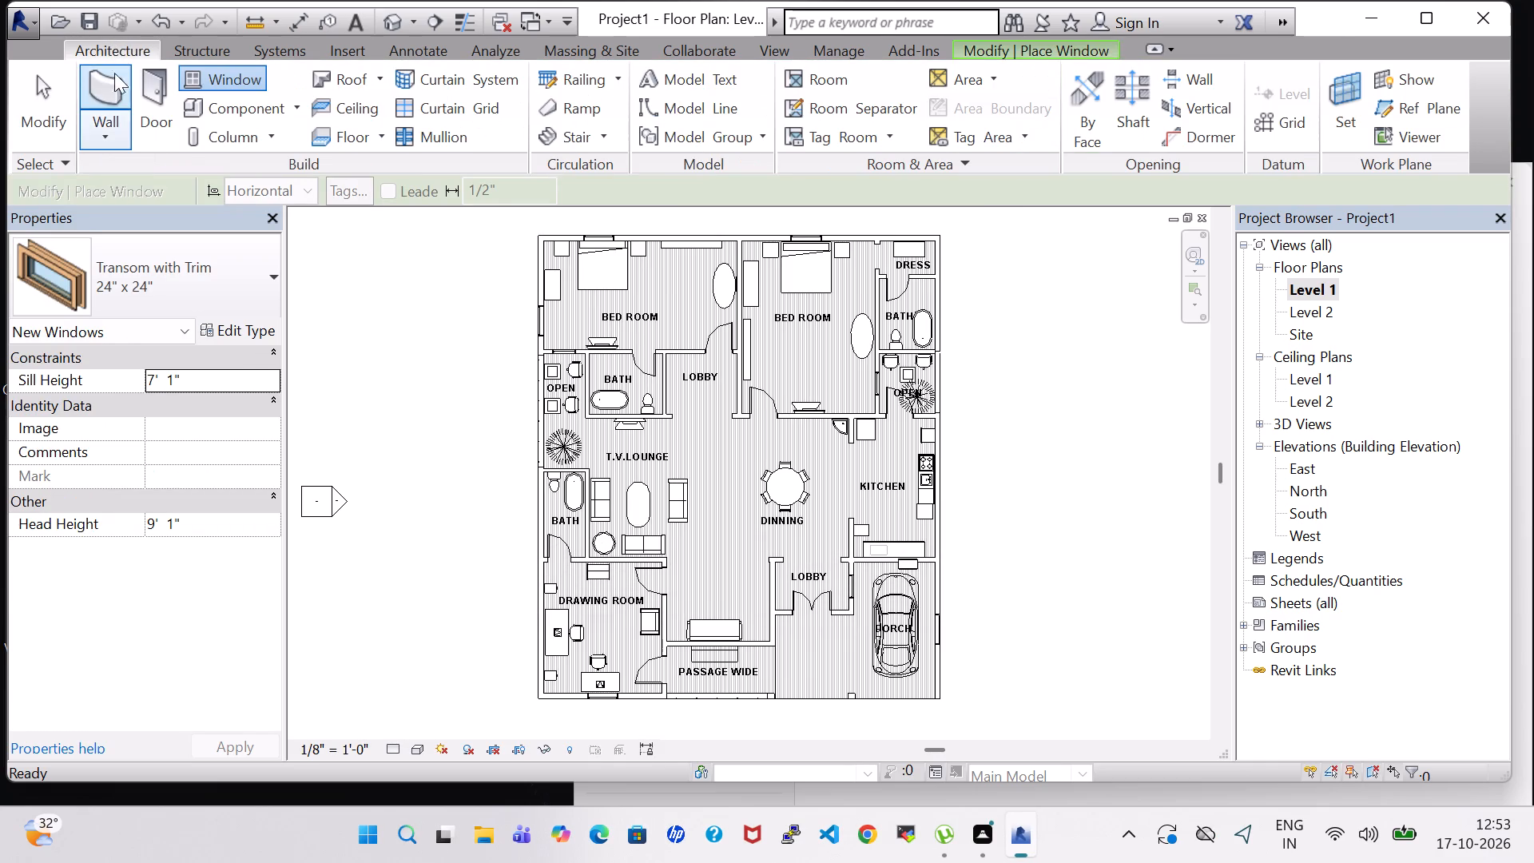
click(93, 79)
scroll(693, 630, up, 8)
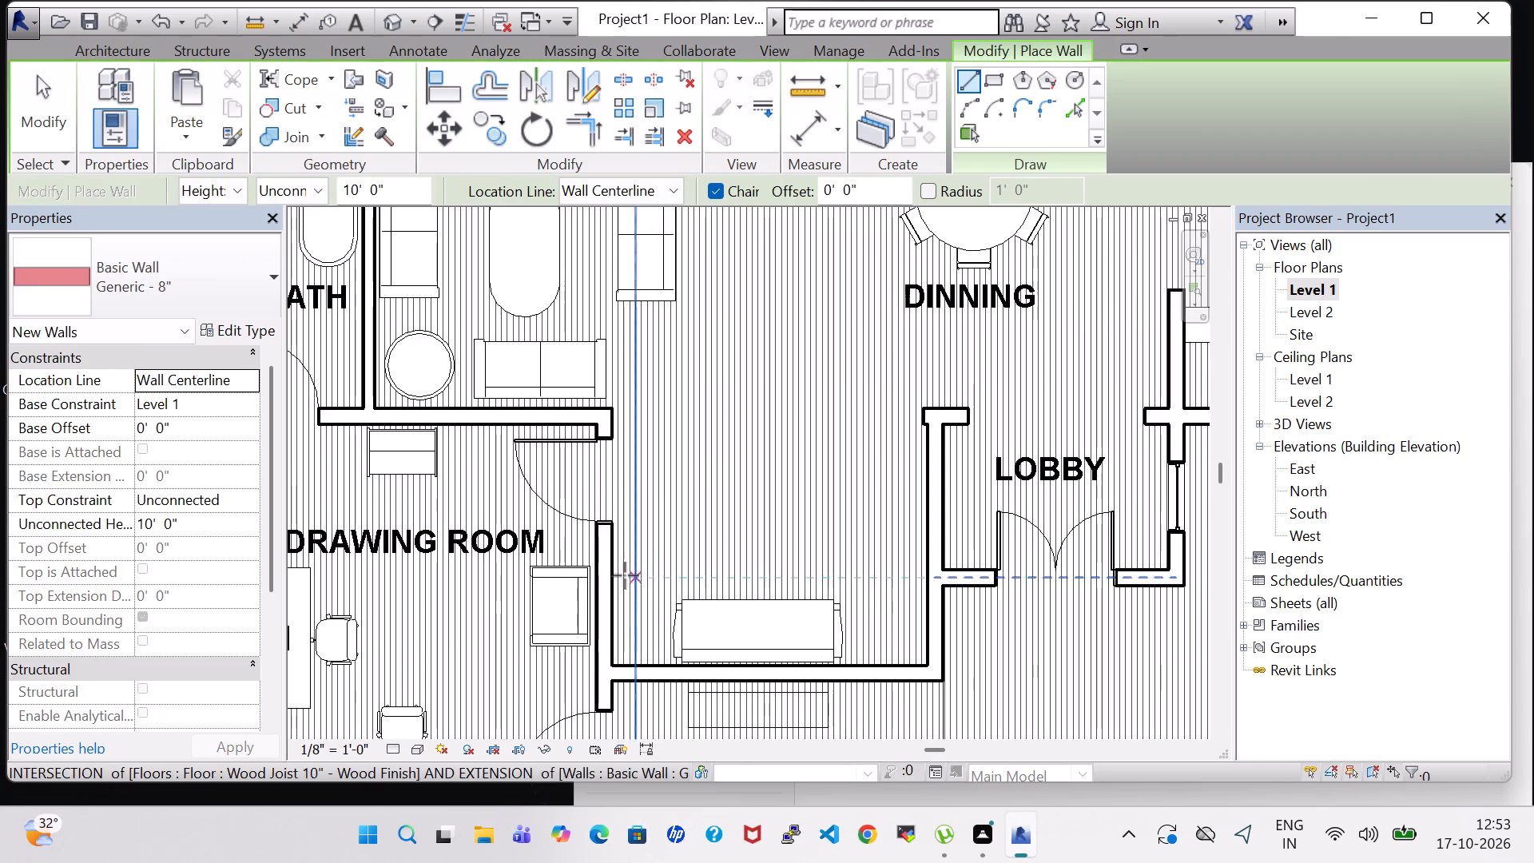
click(611, 559)
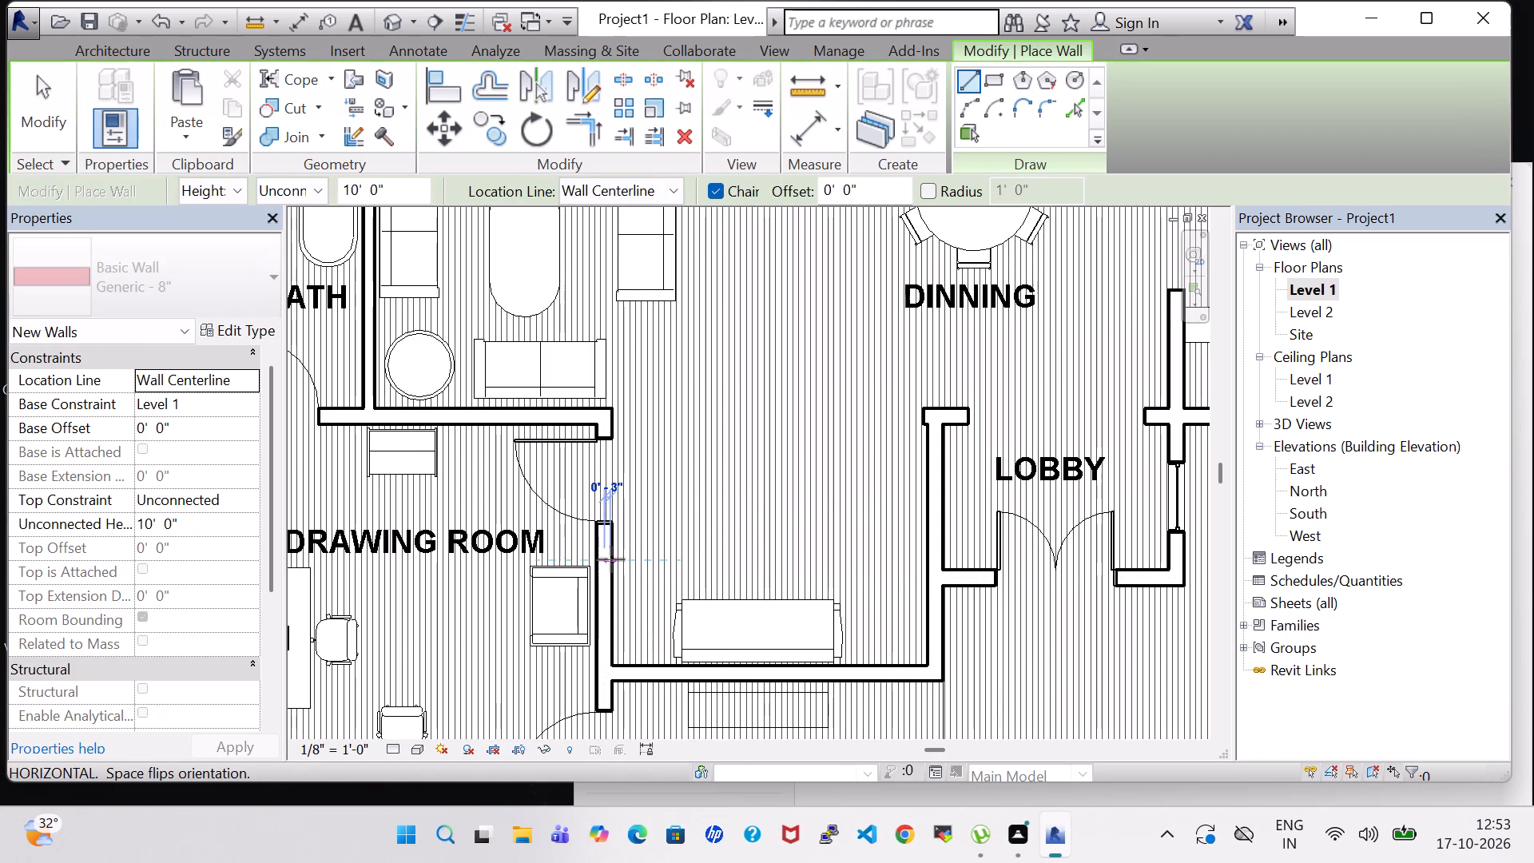
click(926, 554)
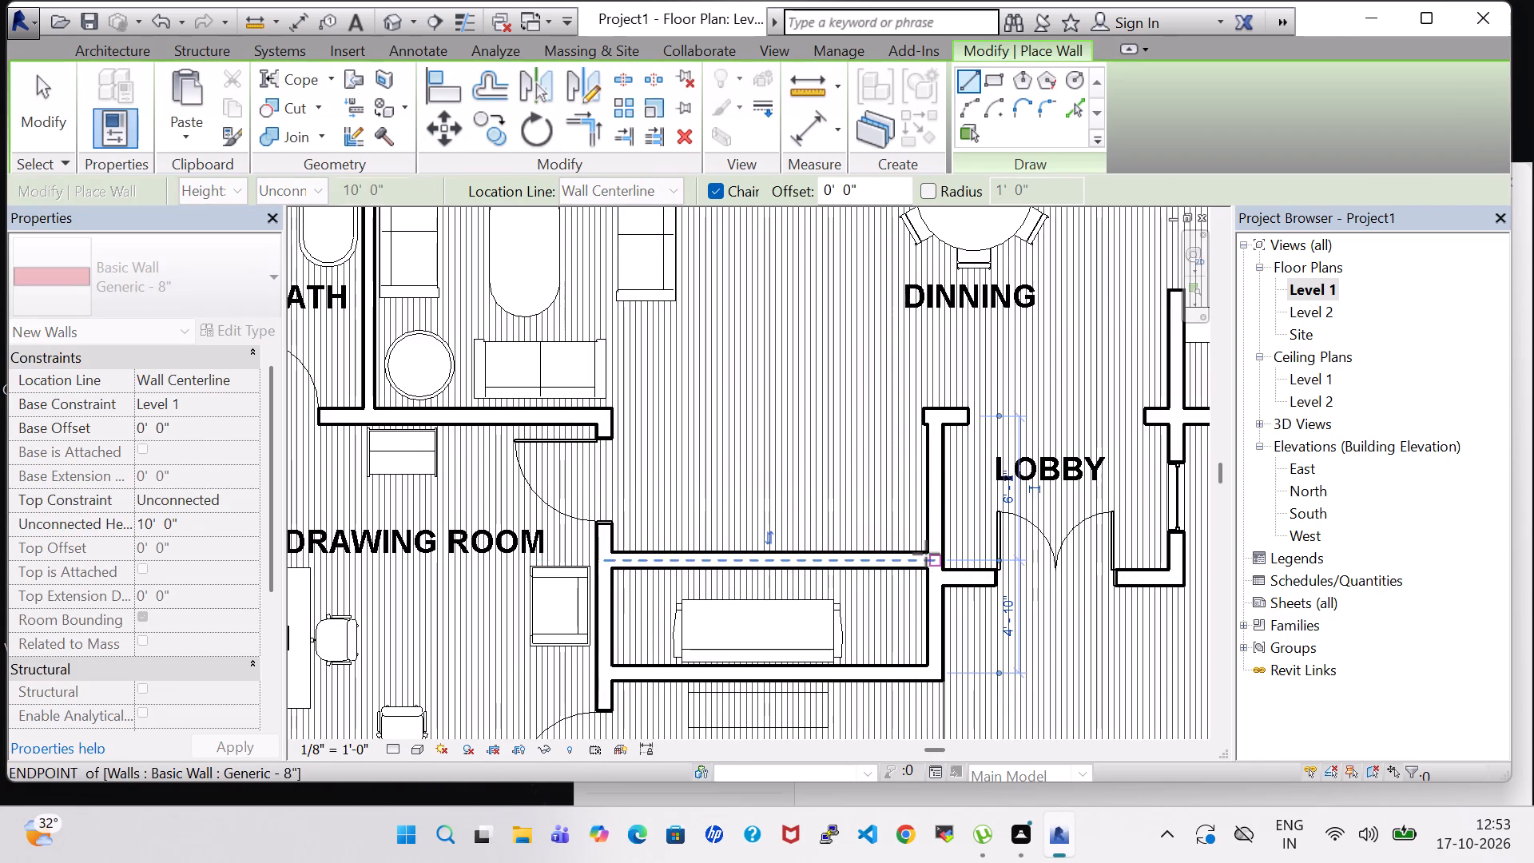
key(Escape)
key(Escape)
Change the type of the wall across the sofa alcove to inner wall.
click(805, 560)
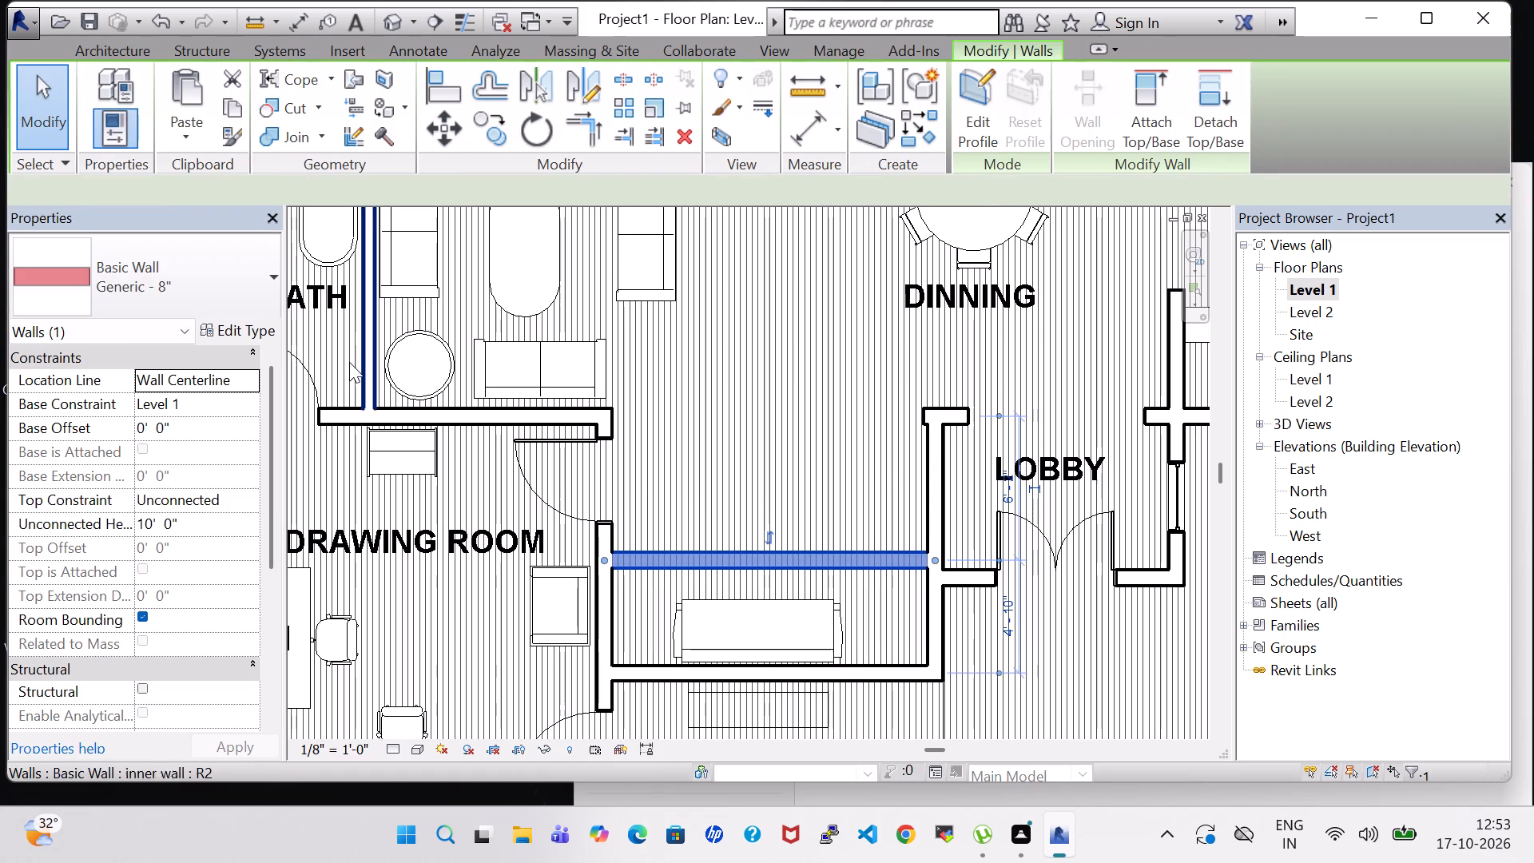
click(197, 262)
click(137, 618)
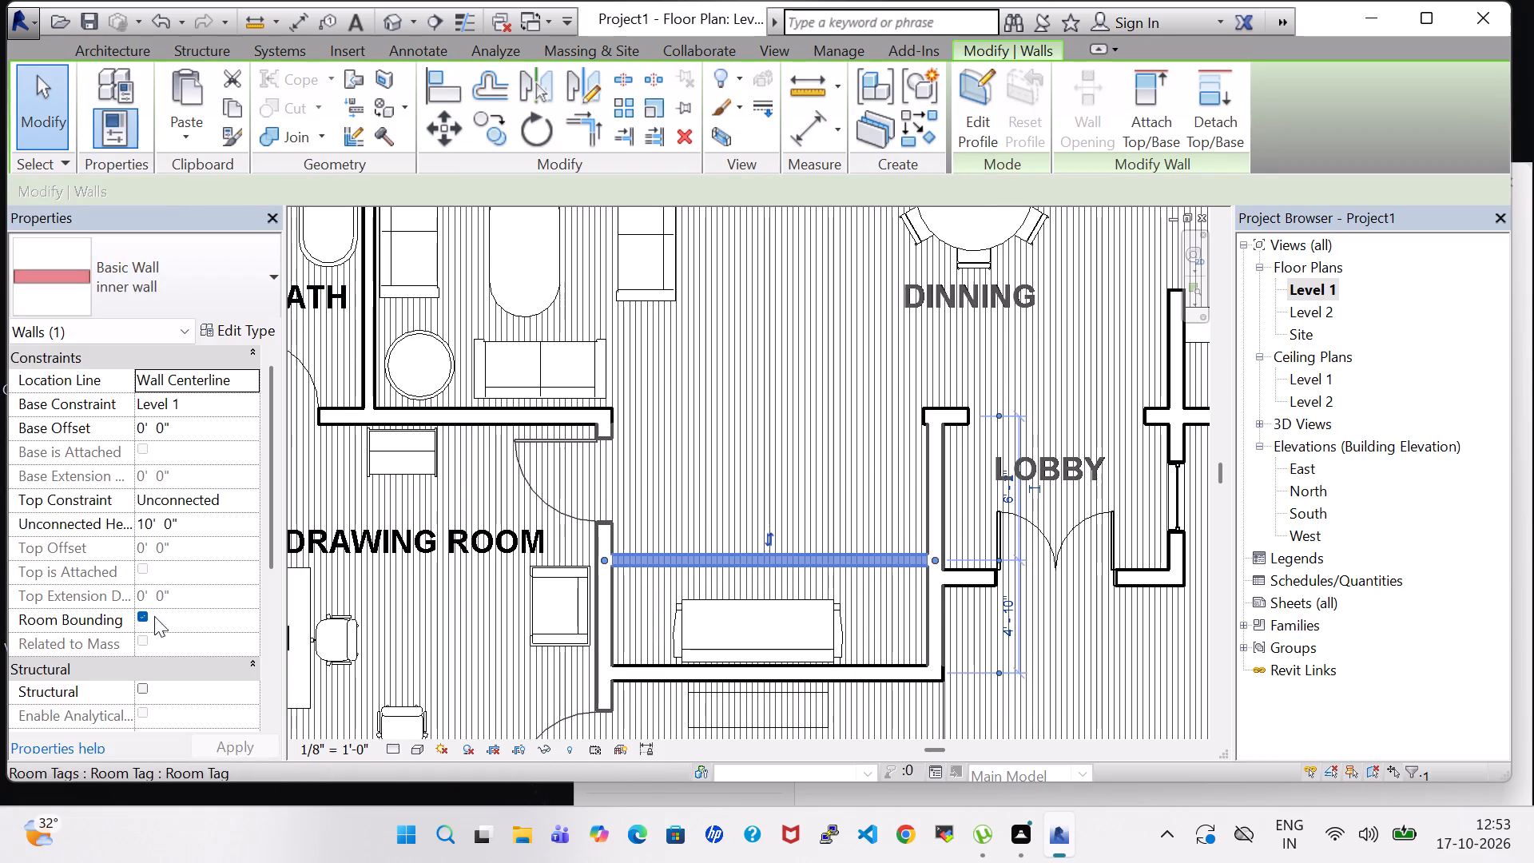
scroll(976, 690, down, 2)
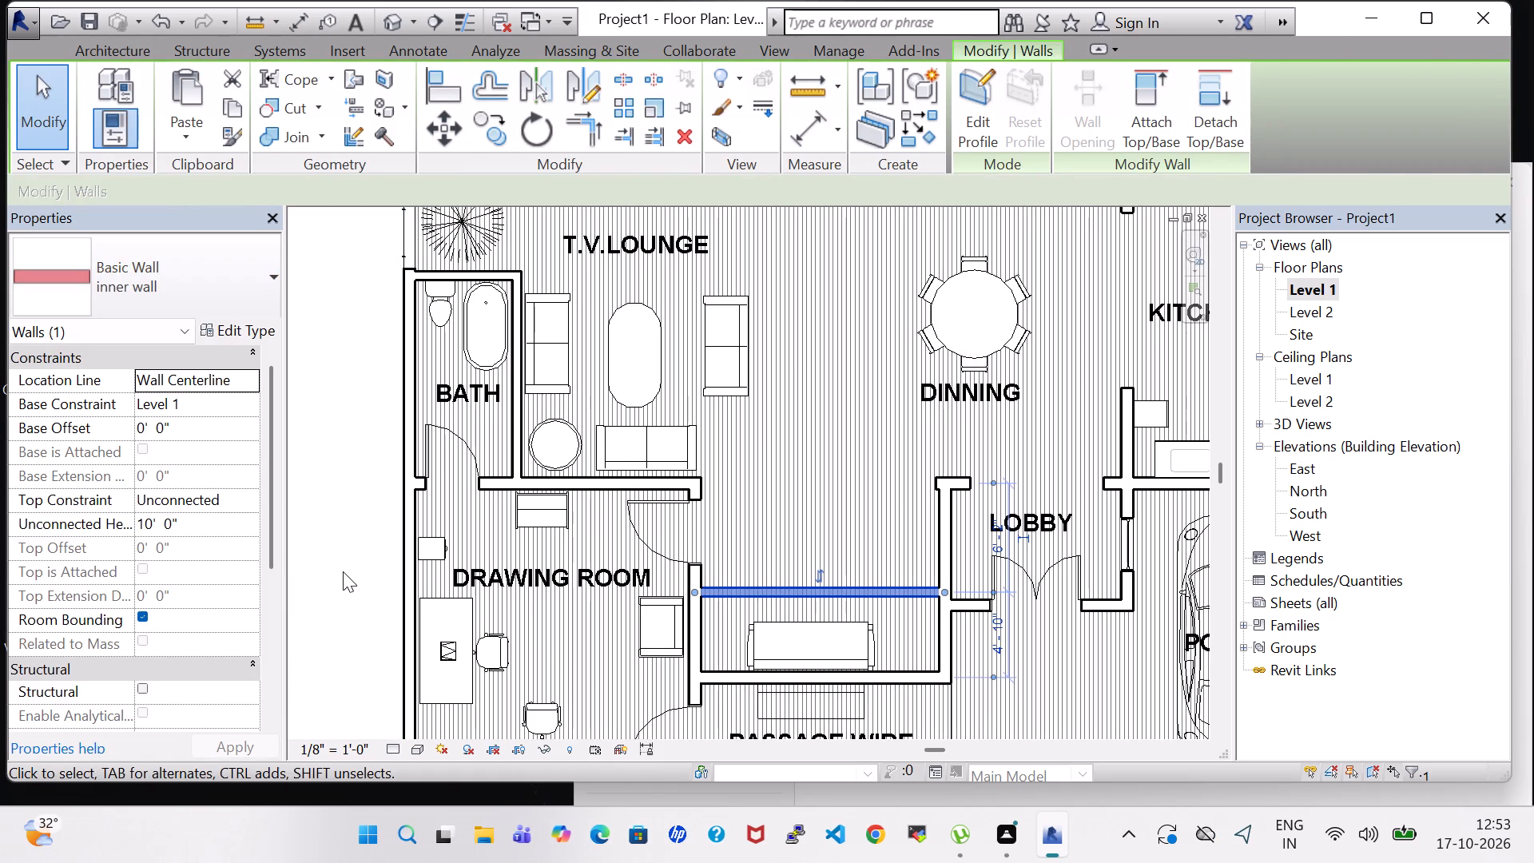
Delete the Sofa-Pensi 84" from the enclosed alcove between the drawing room and the entrance lobby.
click(343, 571)
click(848, 648)
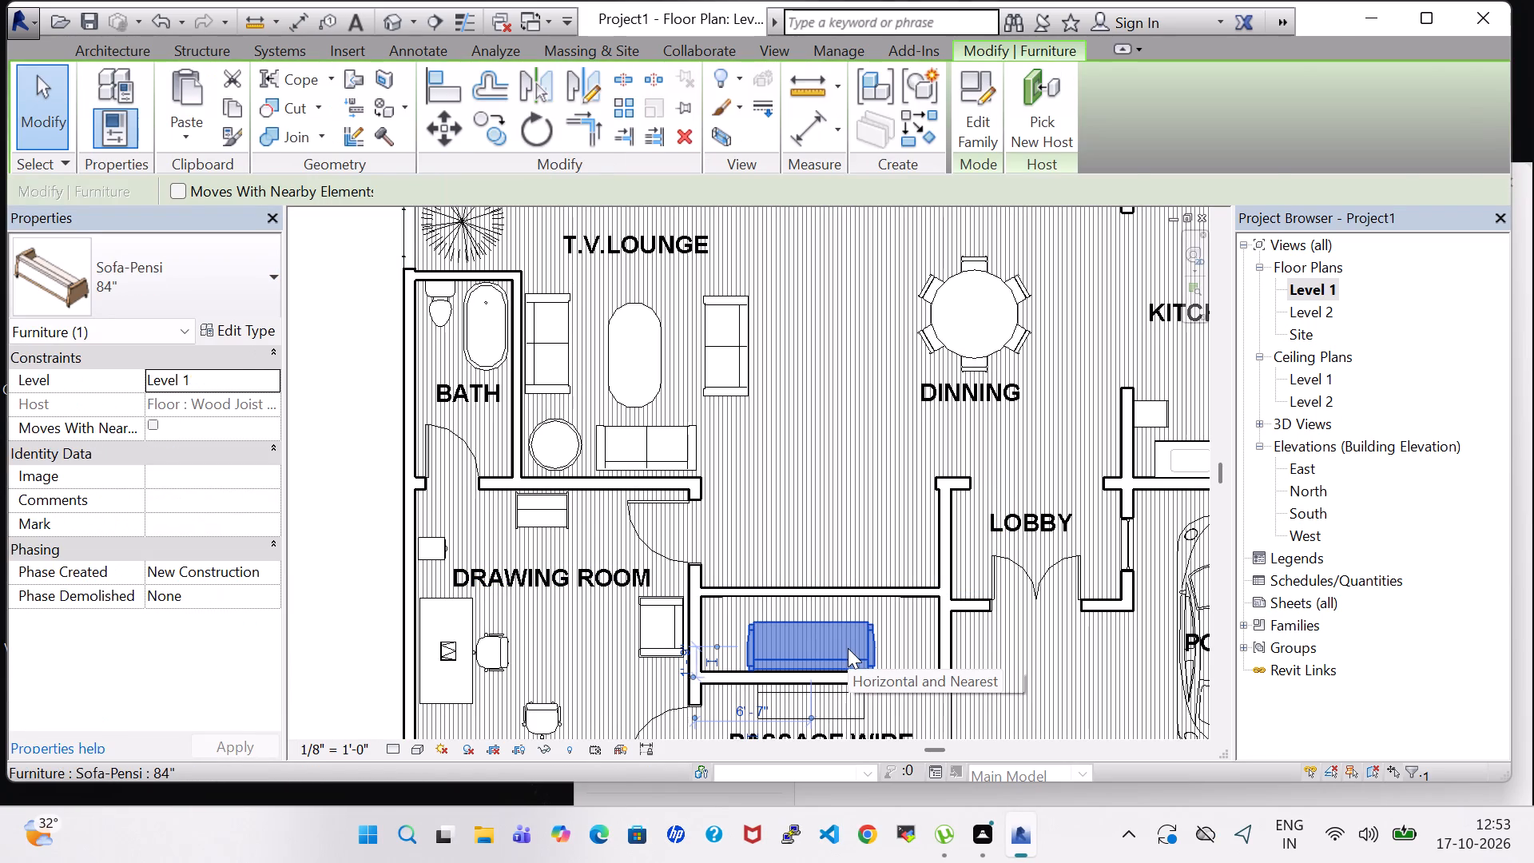
key(Delete)
Place a Single-Flush 30" x 80" door in the alcove's new inner wall, about 2' 3" from the drawing room wall, swinging into the enclosure.
middle_click(848, 648)
scroll(846, 646, down, 1)
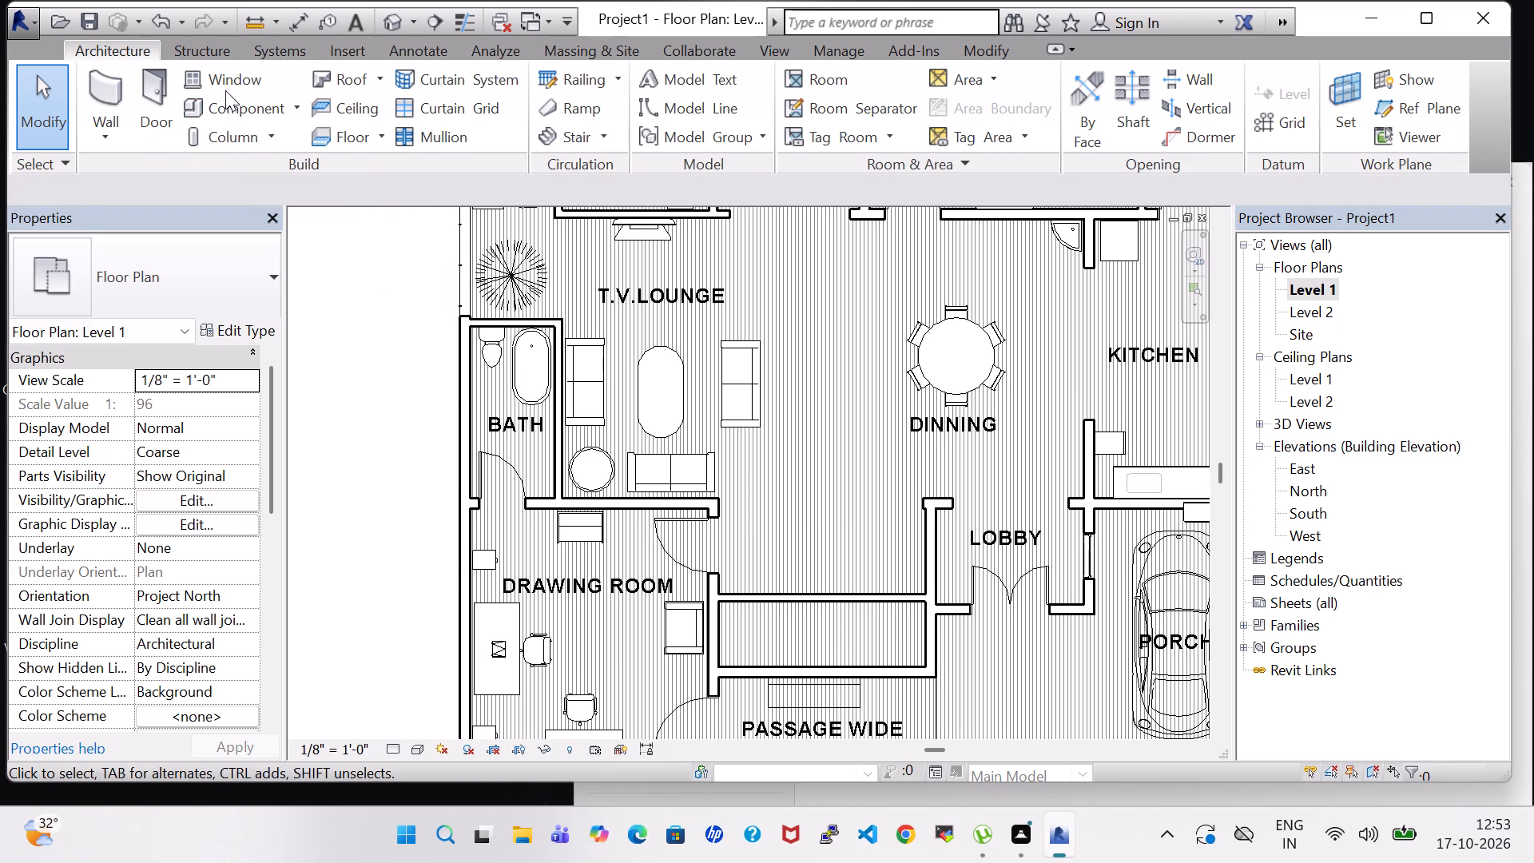
click(144, 101)
click(224, 275)
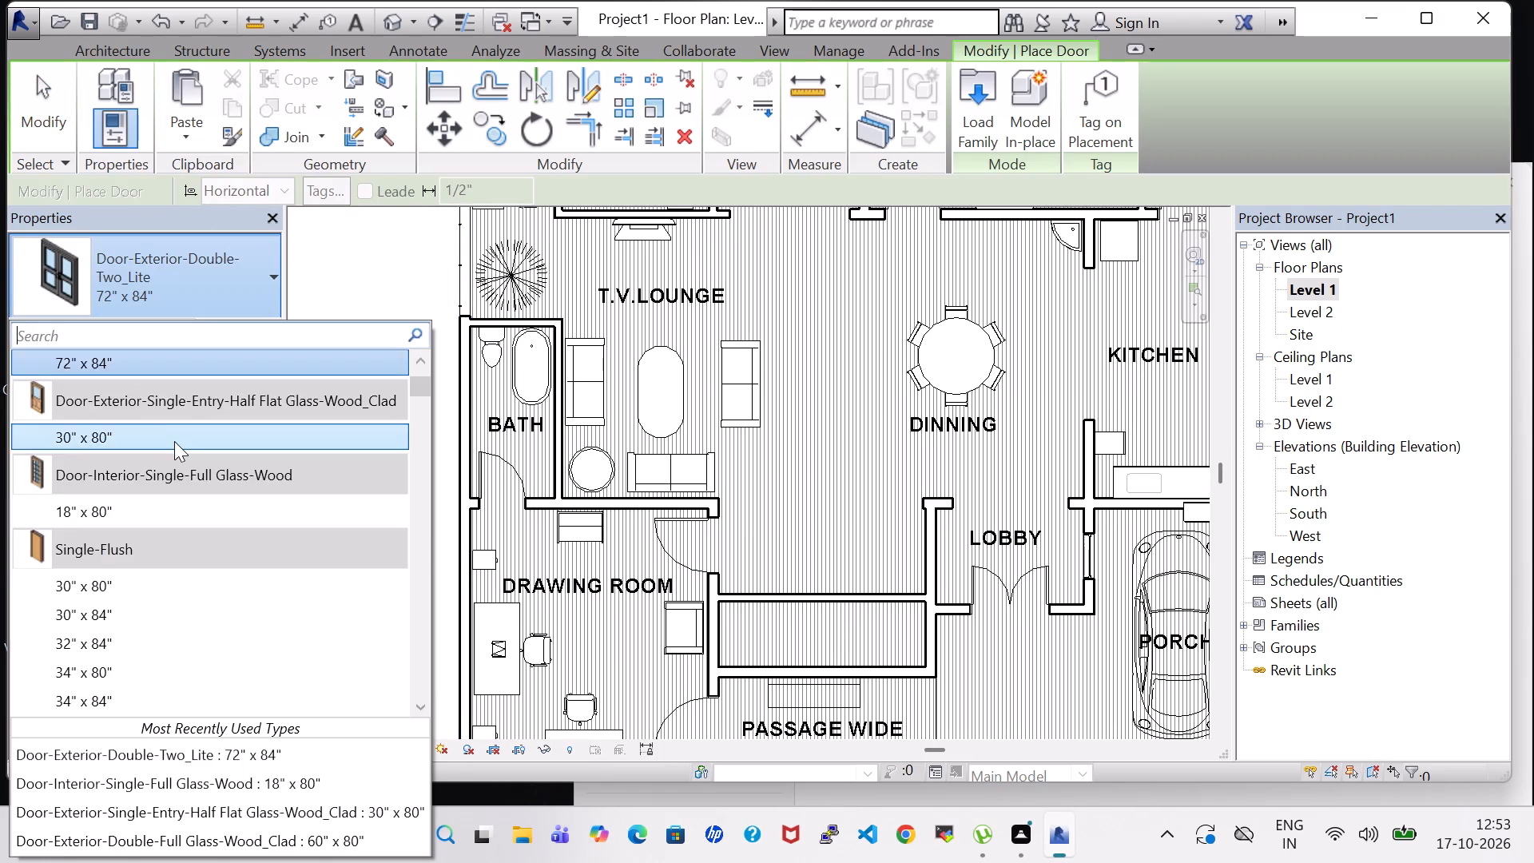
scroll(174, 443, up, 2)
scroll(173, 583, down, 1)
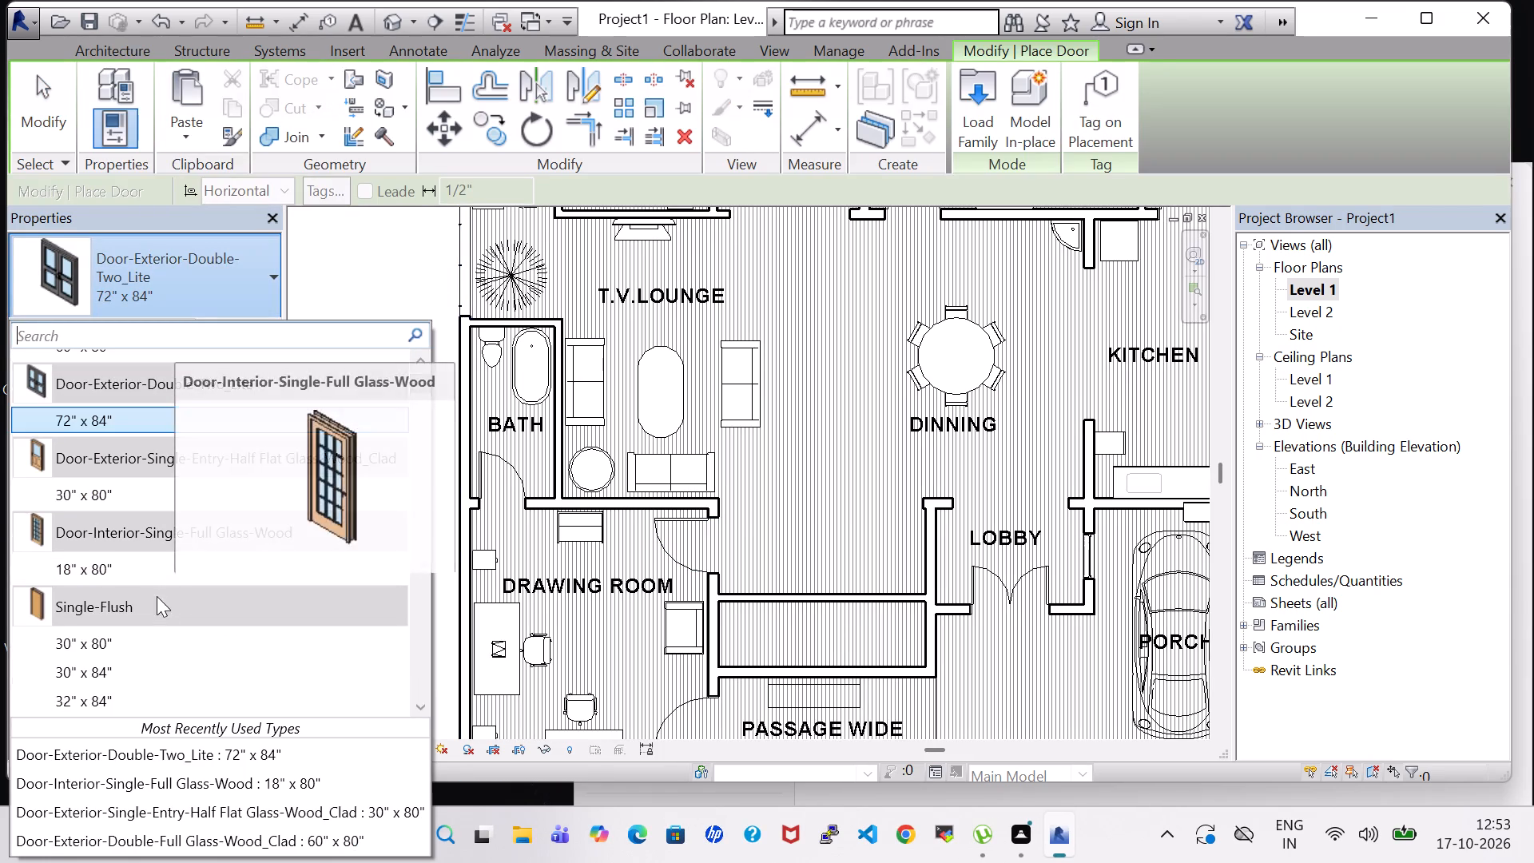
click(149, 646)
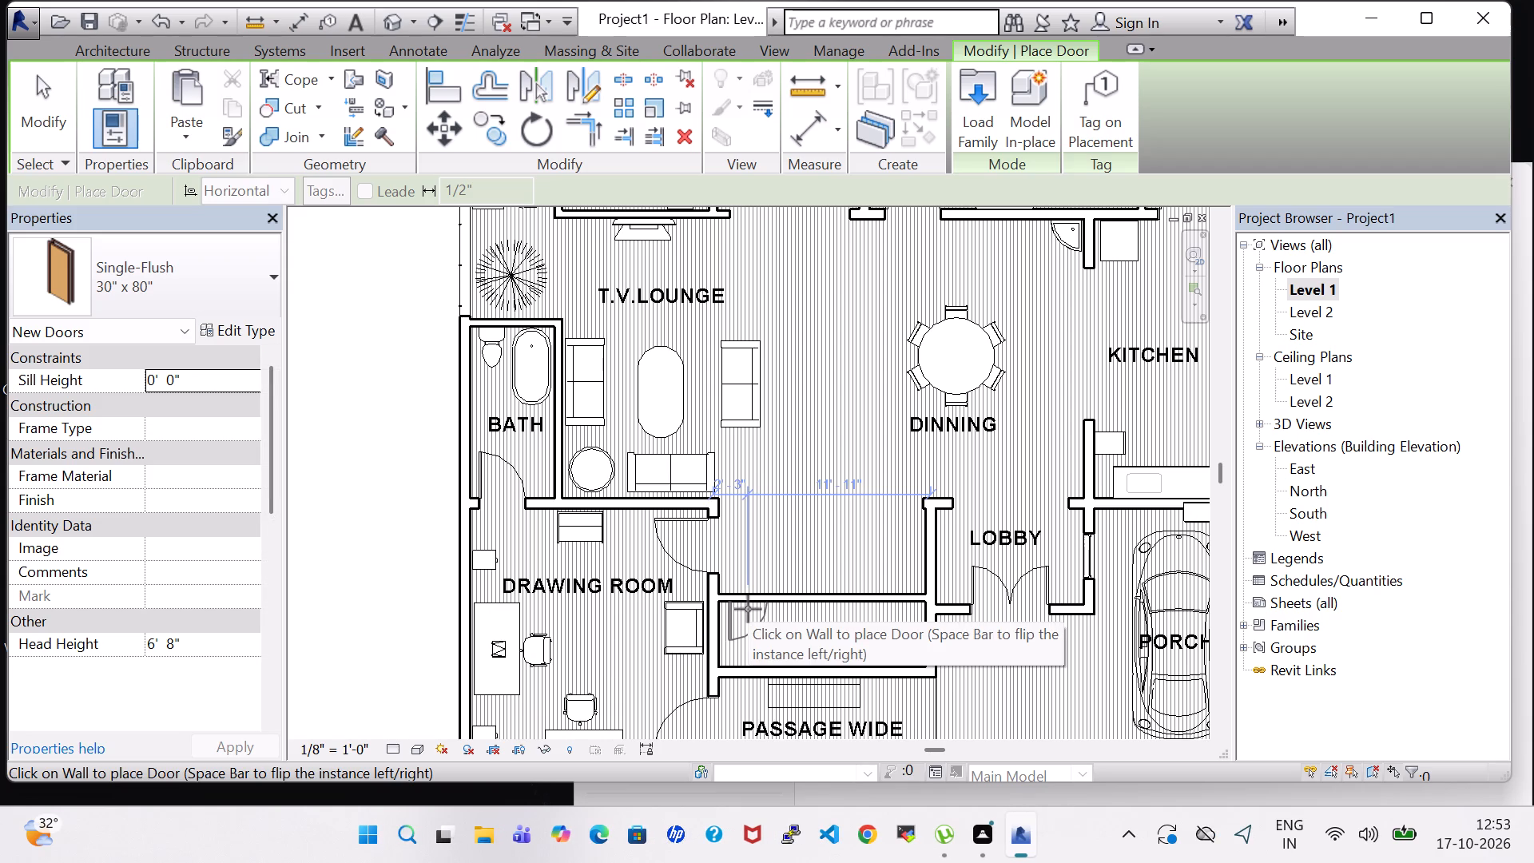
click(748, 609)
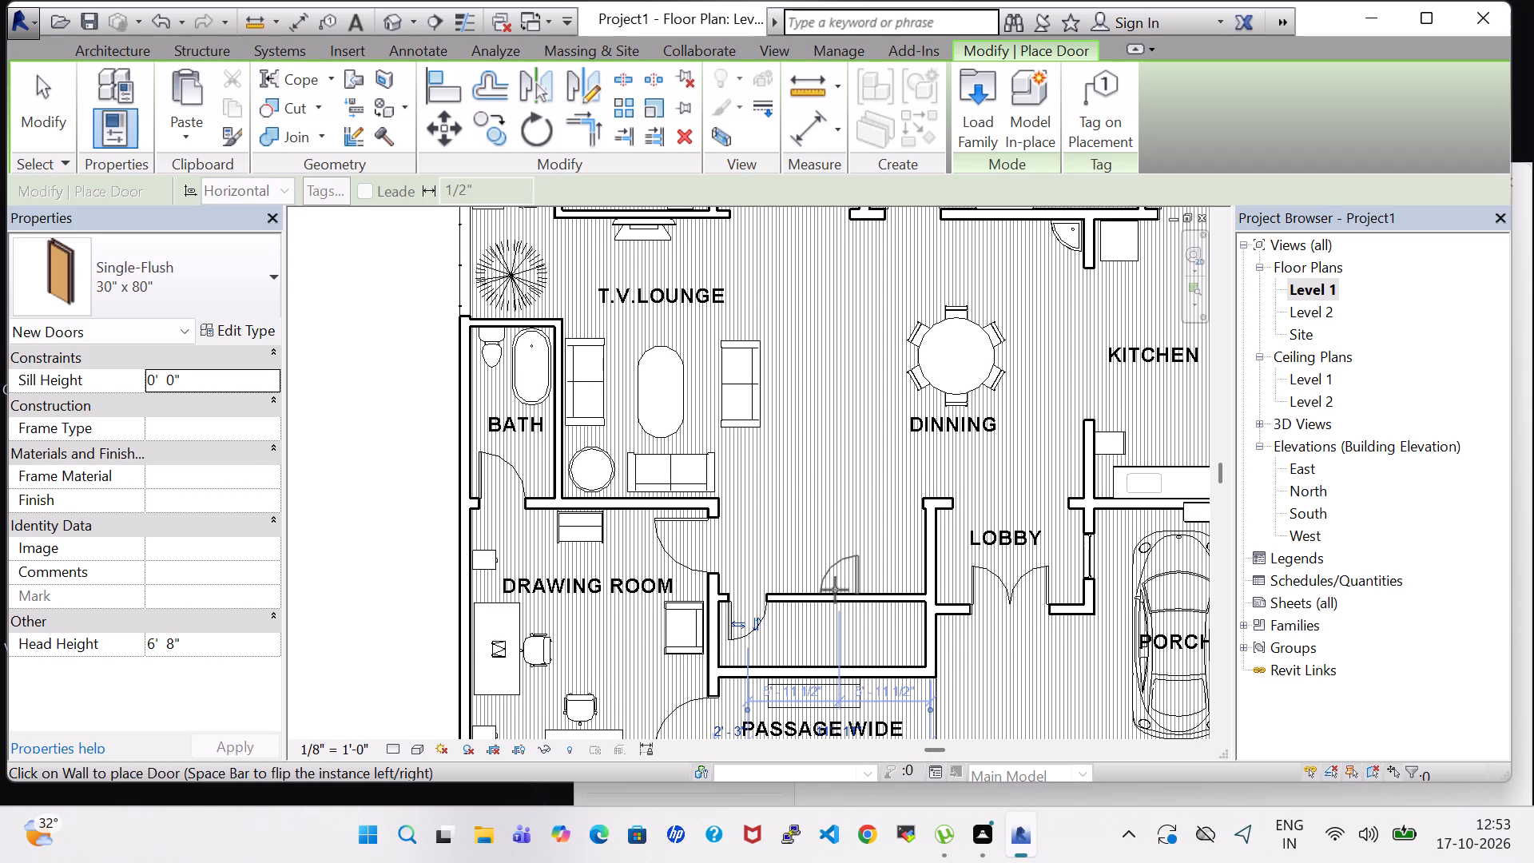
key(Escape)
key(Escape)
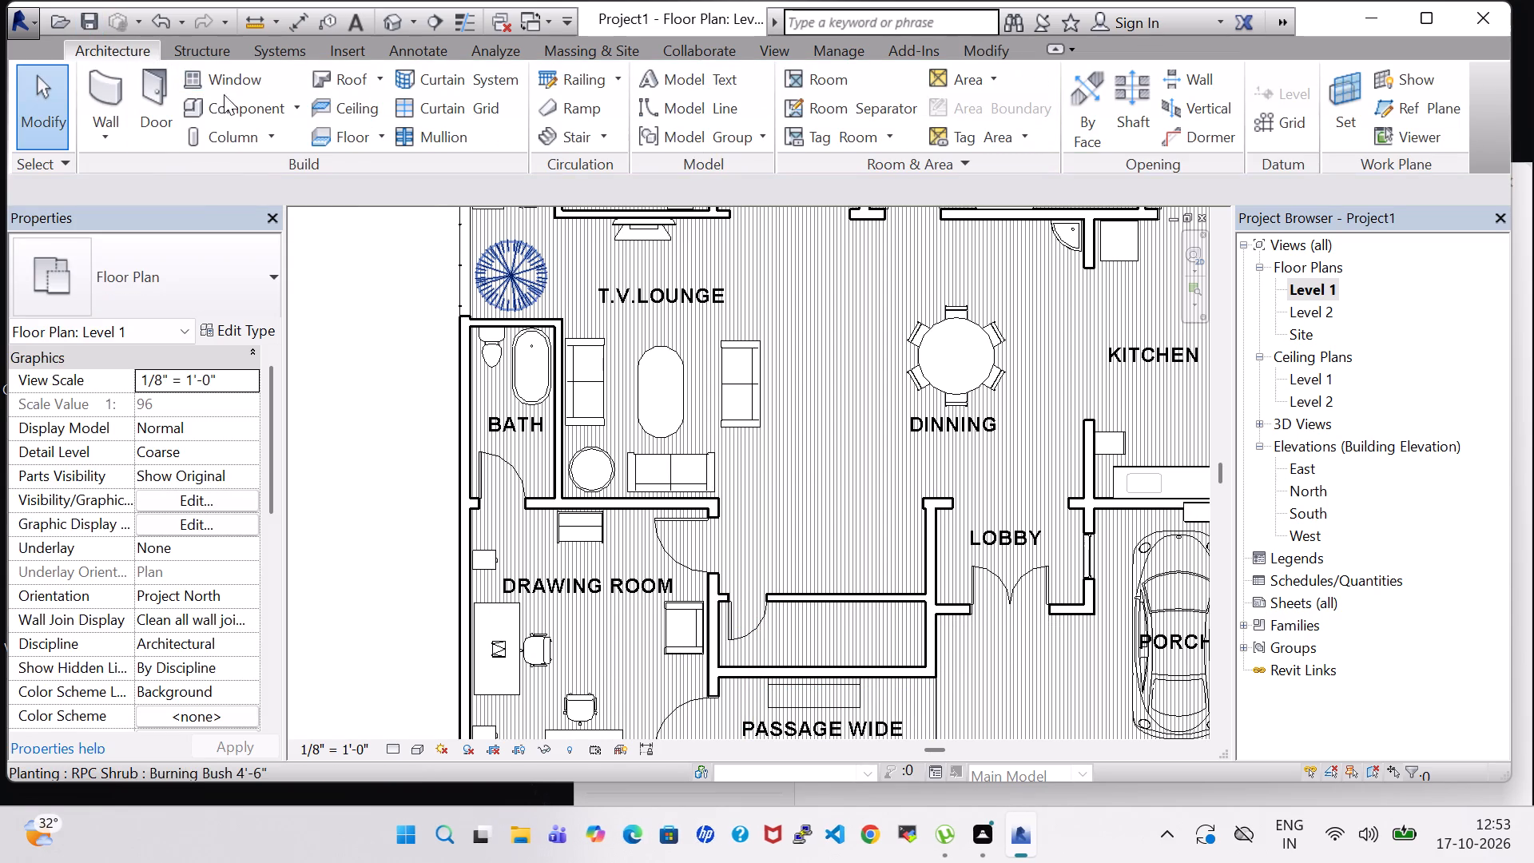
Place a Transom with Trim 24" x 24" window near the middle of the wall between the enclosed alcove and PASSAGE WIDE.
click(217, 82)
scroll(672, 622, up, 3)
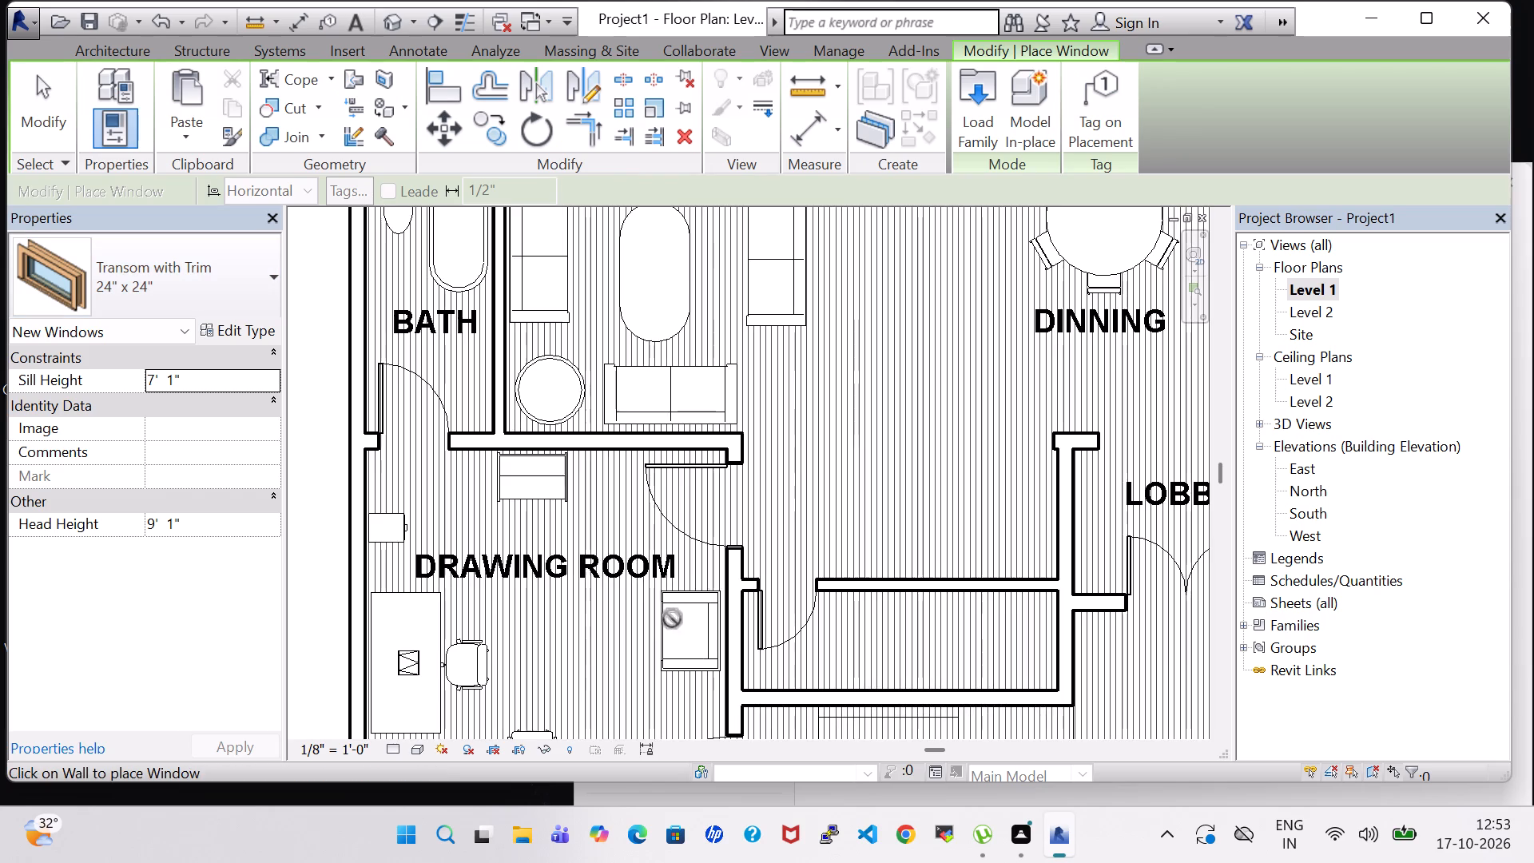
click(893, 698)
key(Escape)
scroll(876, 416, down, 1)
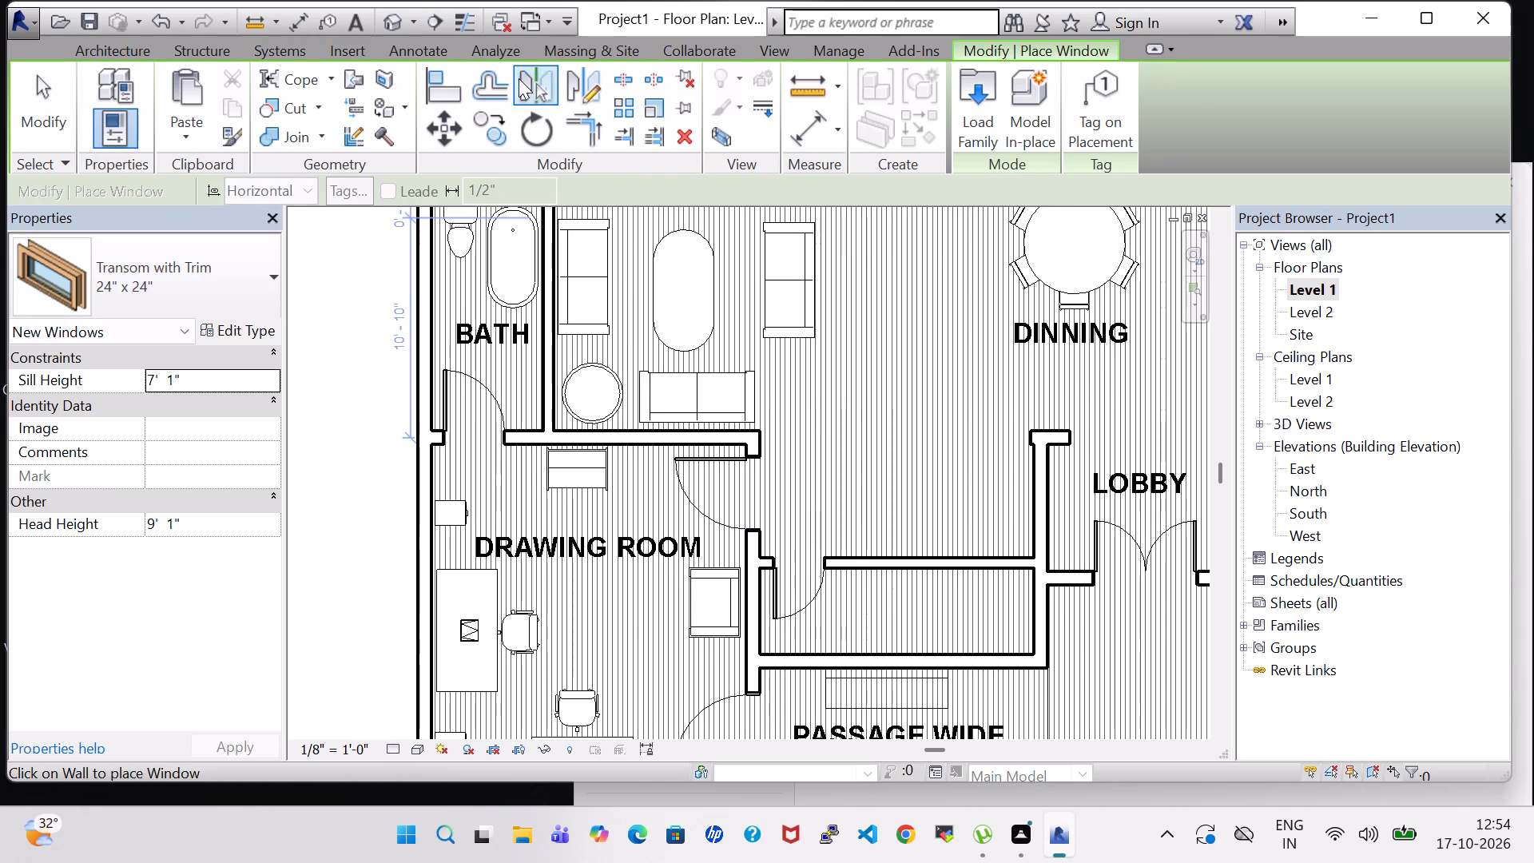
Check the new transom window in the 3D view and return to the Level 1 floor plan.
click(383, 18)
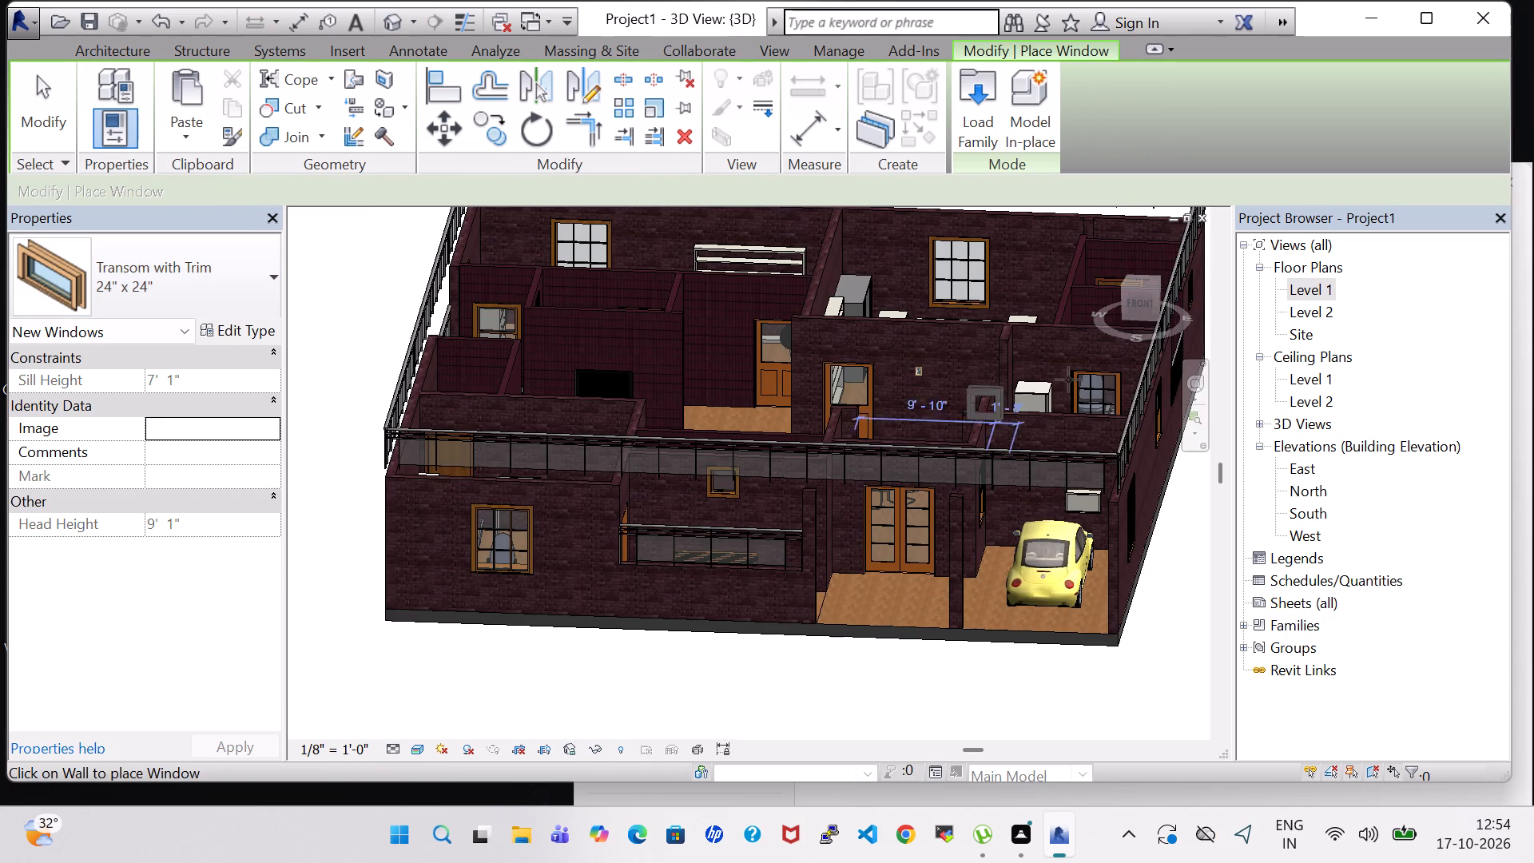
double_click(1306, 292)
Place a tagged room in the enclosed space between the drawing room and lobby, next to PASSAGE WIDE.
scroll(952, 464, down, 1)
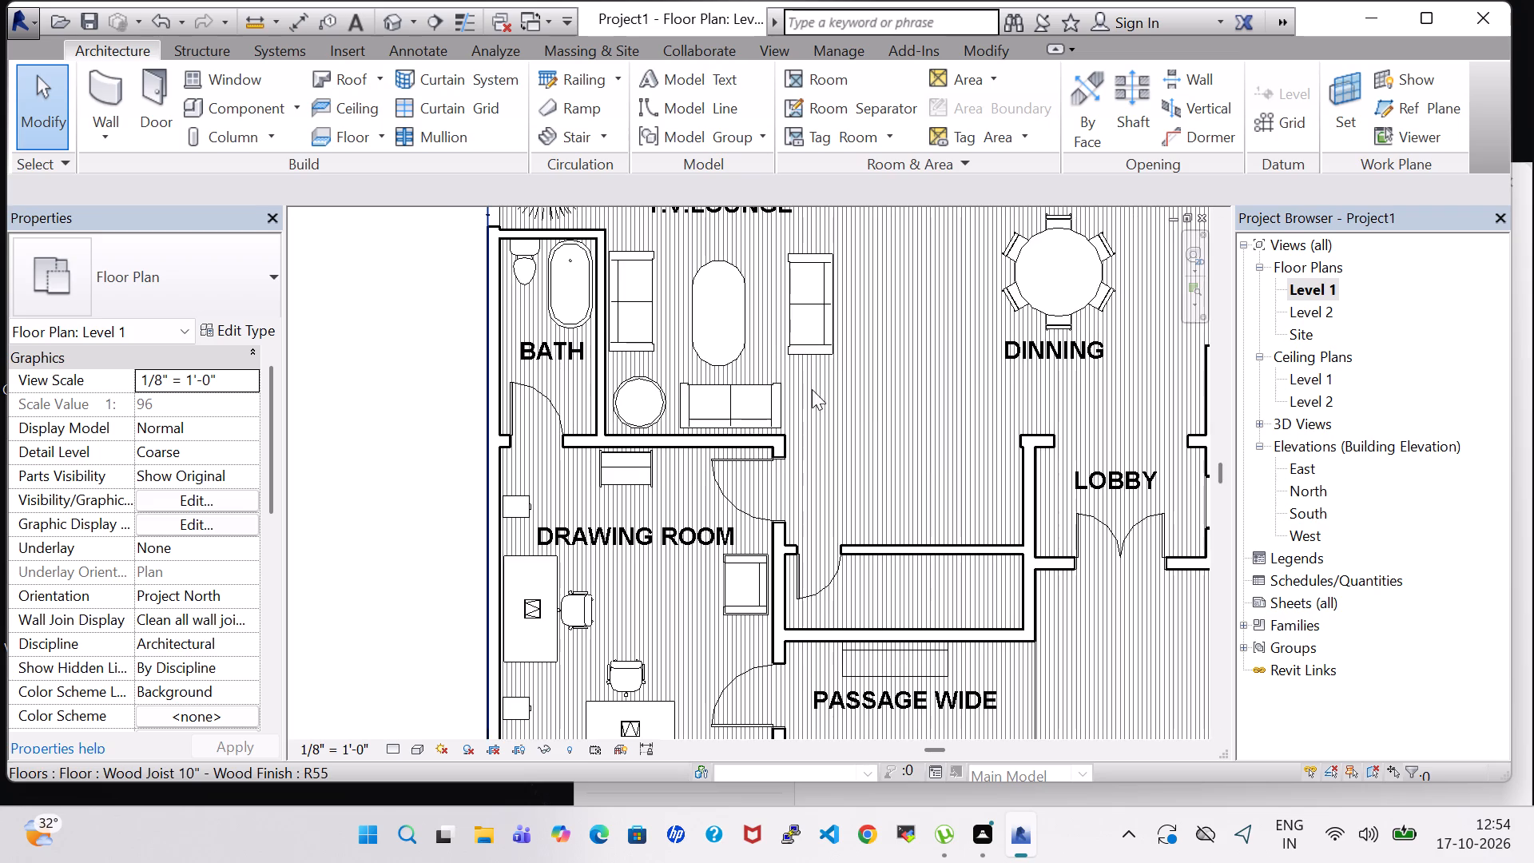
click(813, 82)
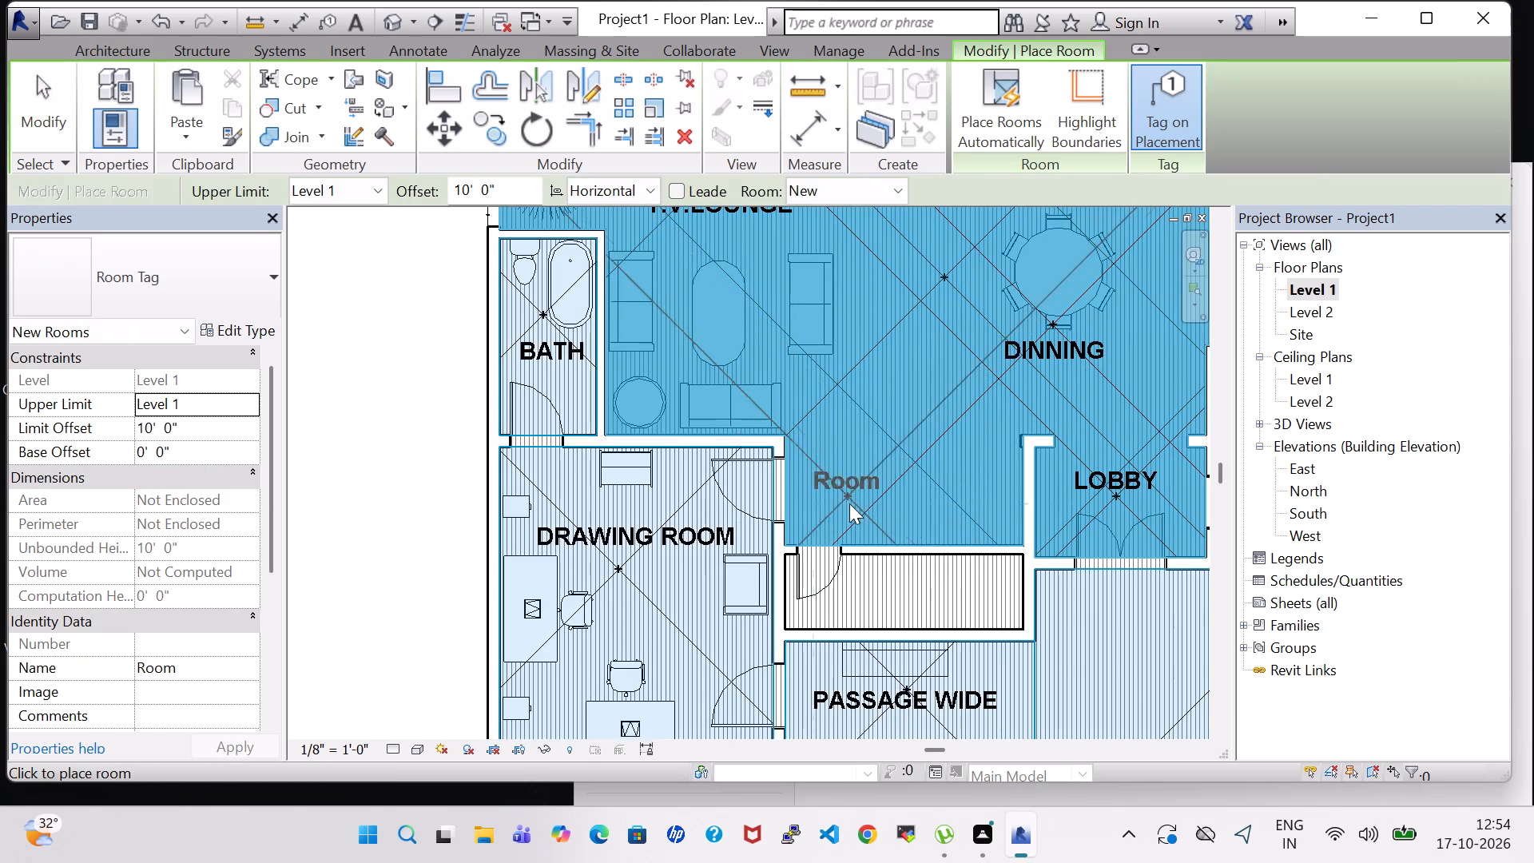
key(Escape)
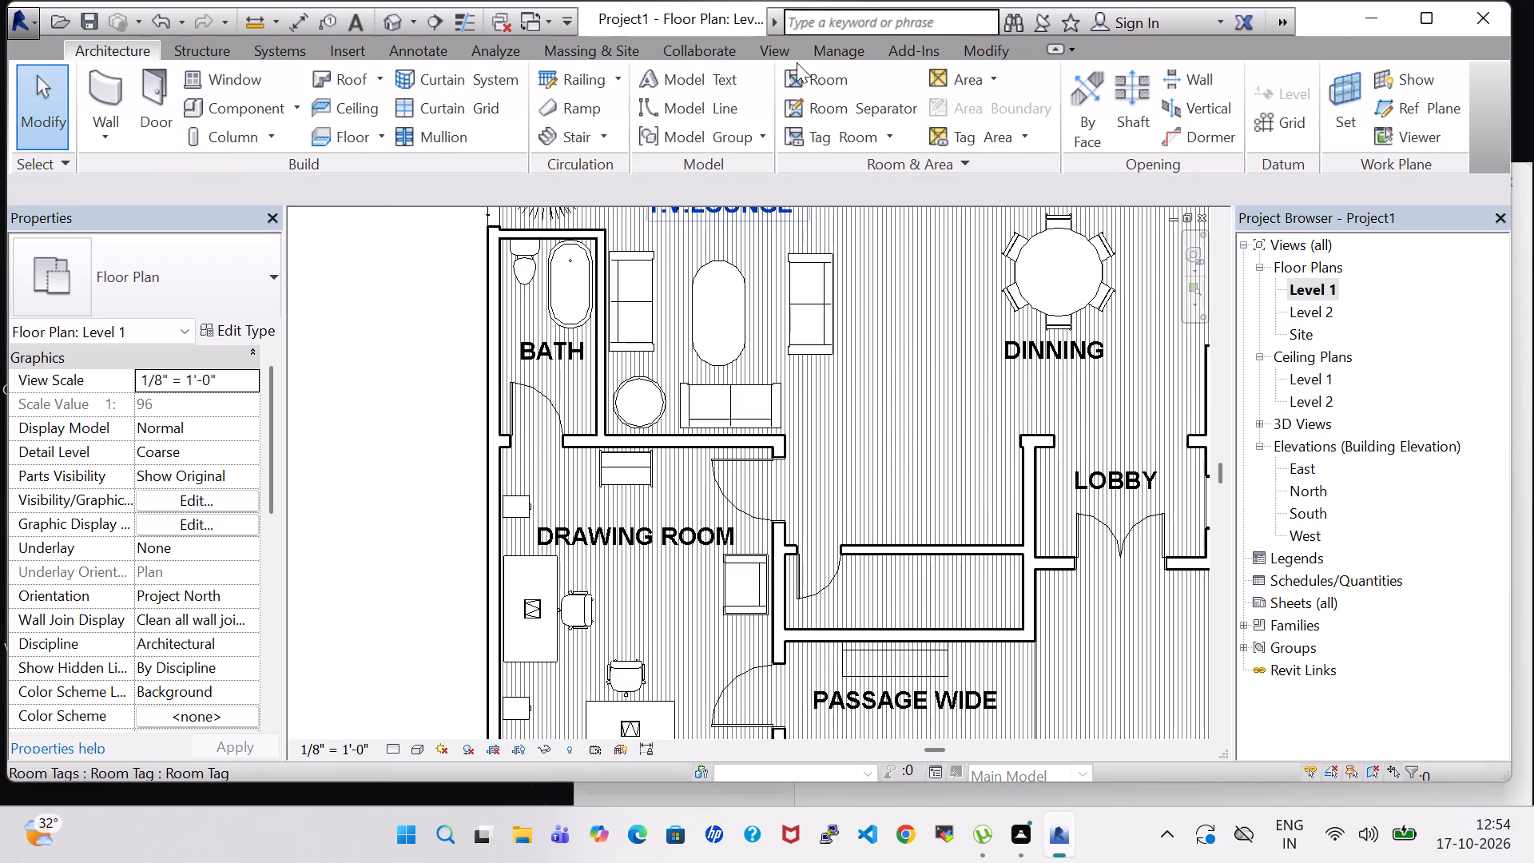
click(800, 68)
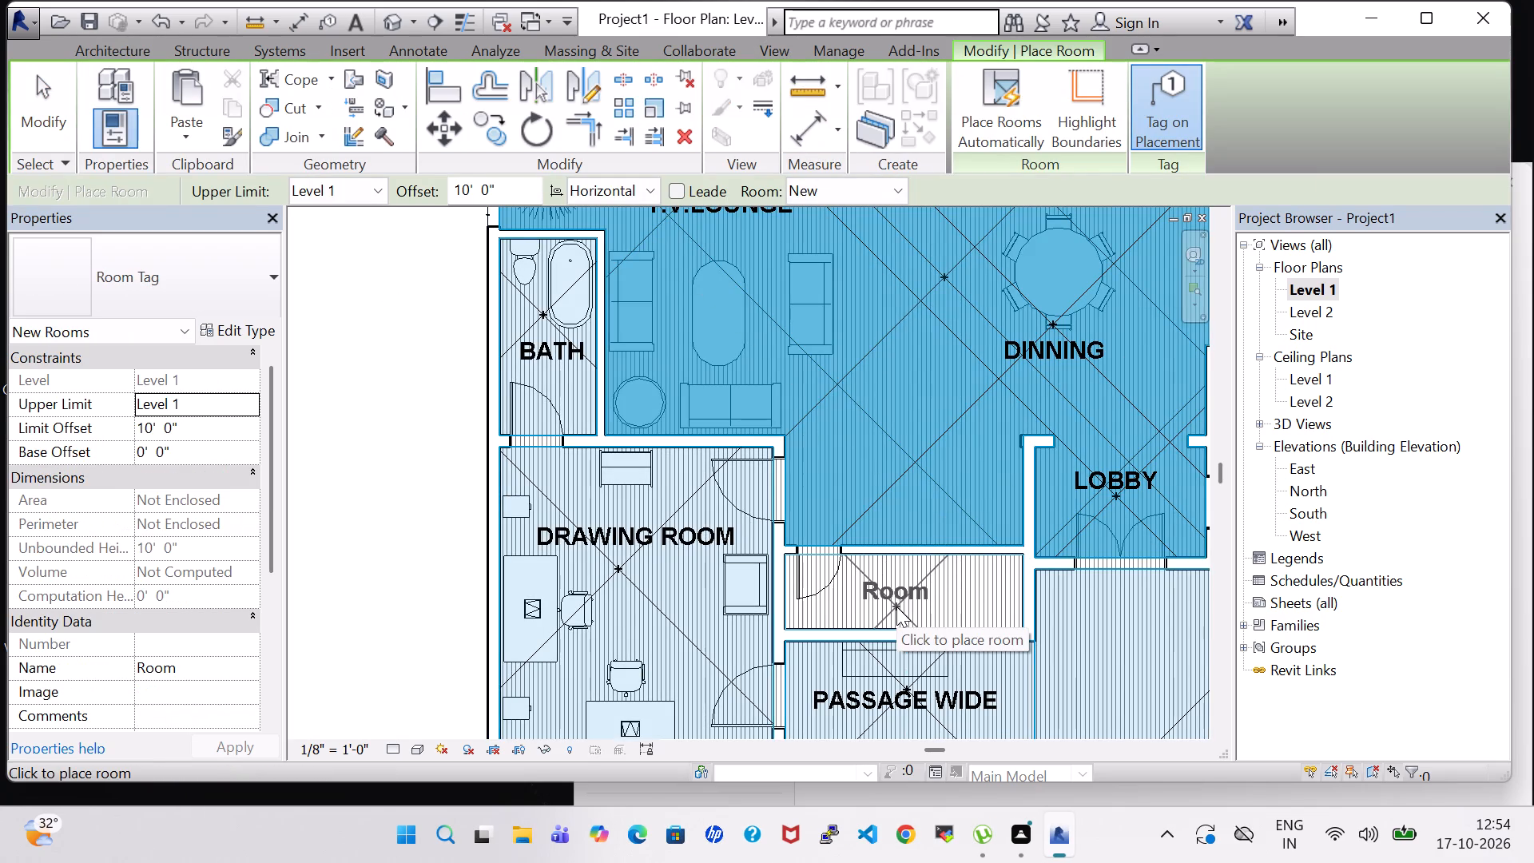
click(896, 606)
scroll(896, 606, down, 2)
key(Escape)
Rename the new room in the former alcove as BATH.
scroll(878, 504, down, 2)
middle_drag(878, 504, 739, 515)
middle_drag(929, 299, 850, 408)
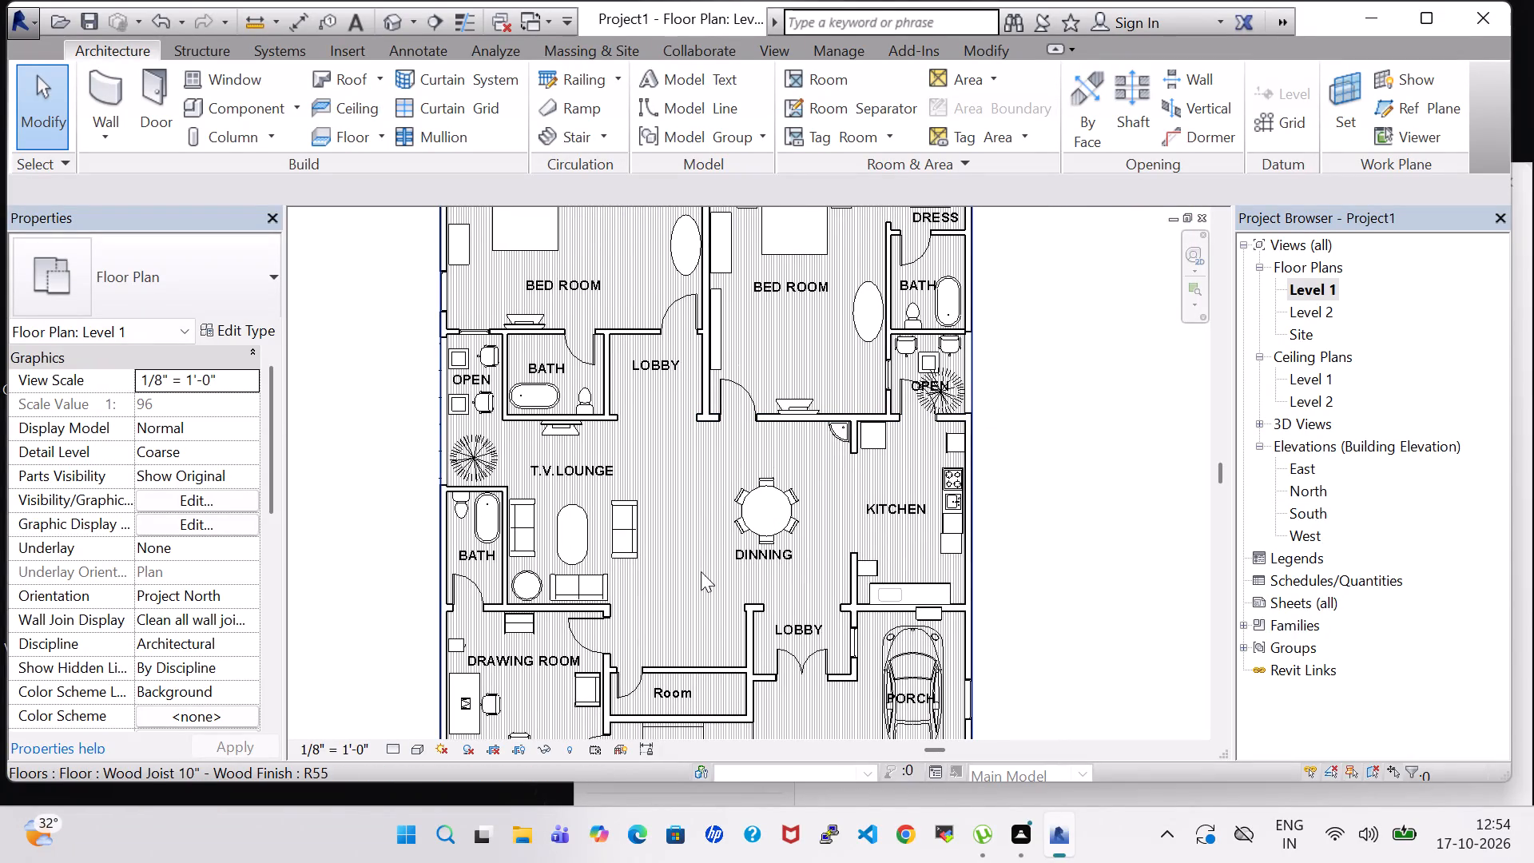
double_click(686, 692)
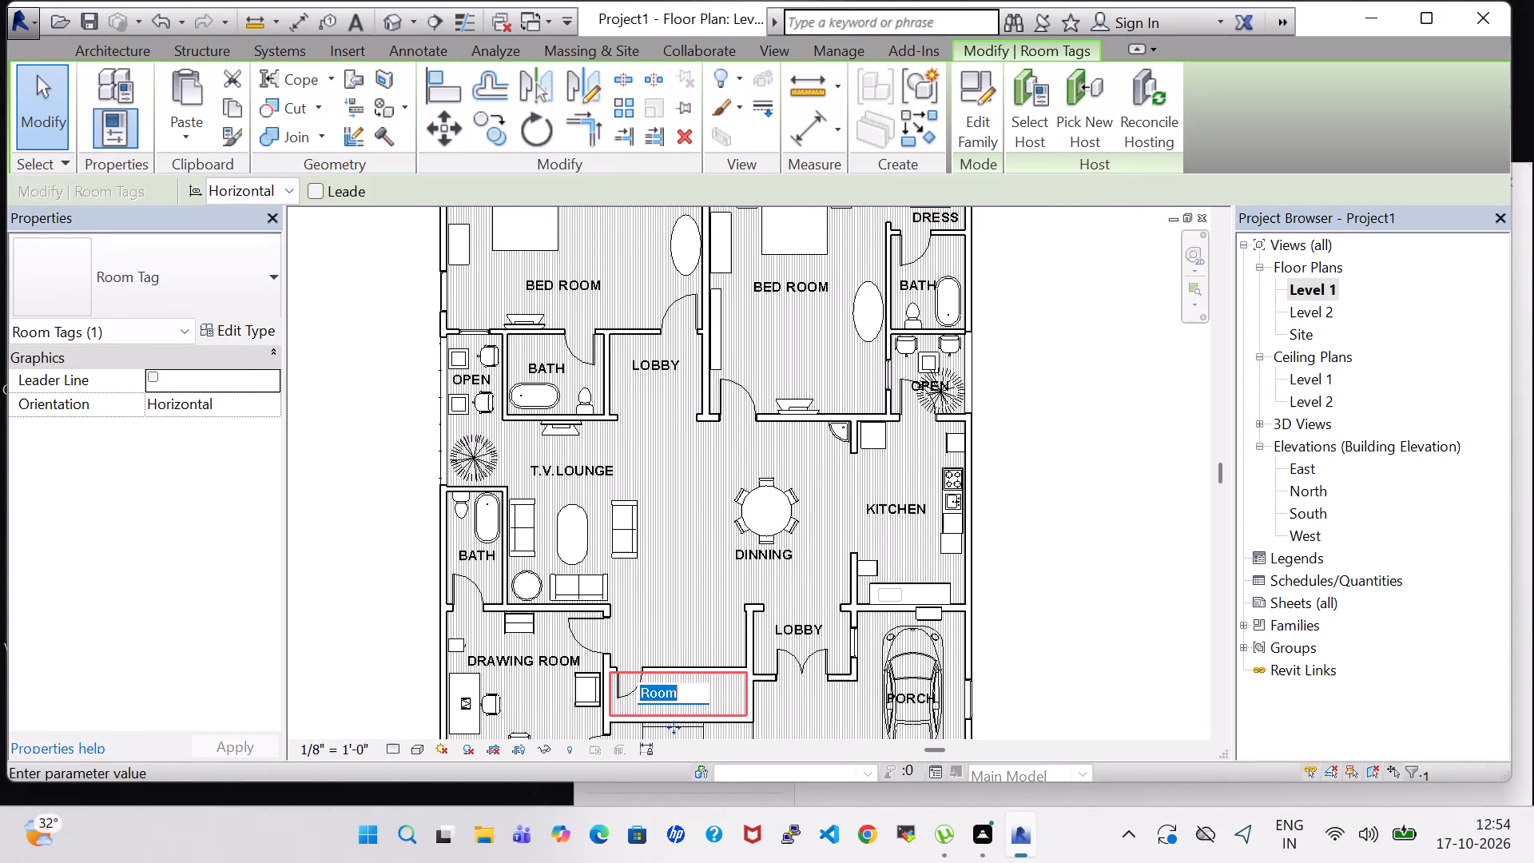
key(BackSpace)
text(BATH)
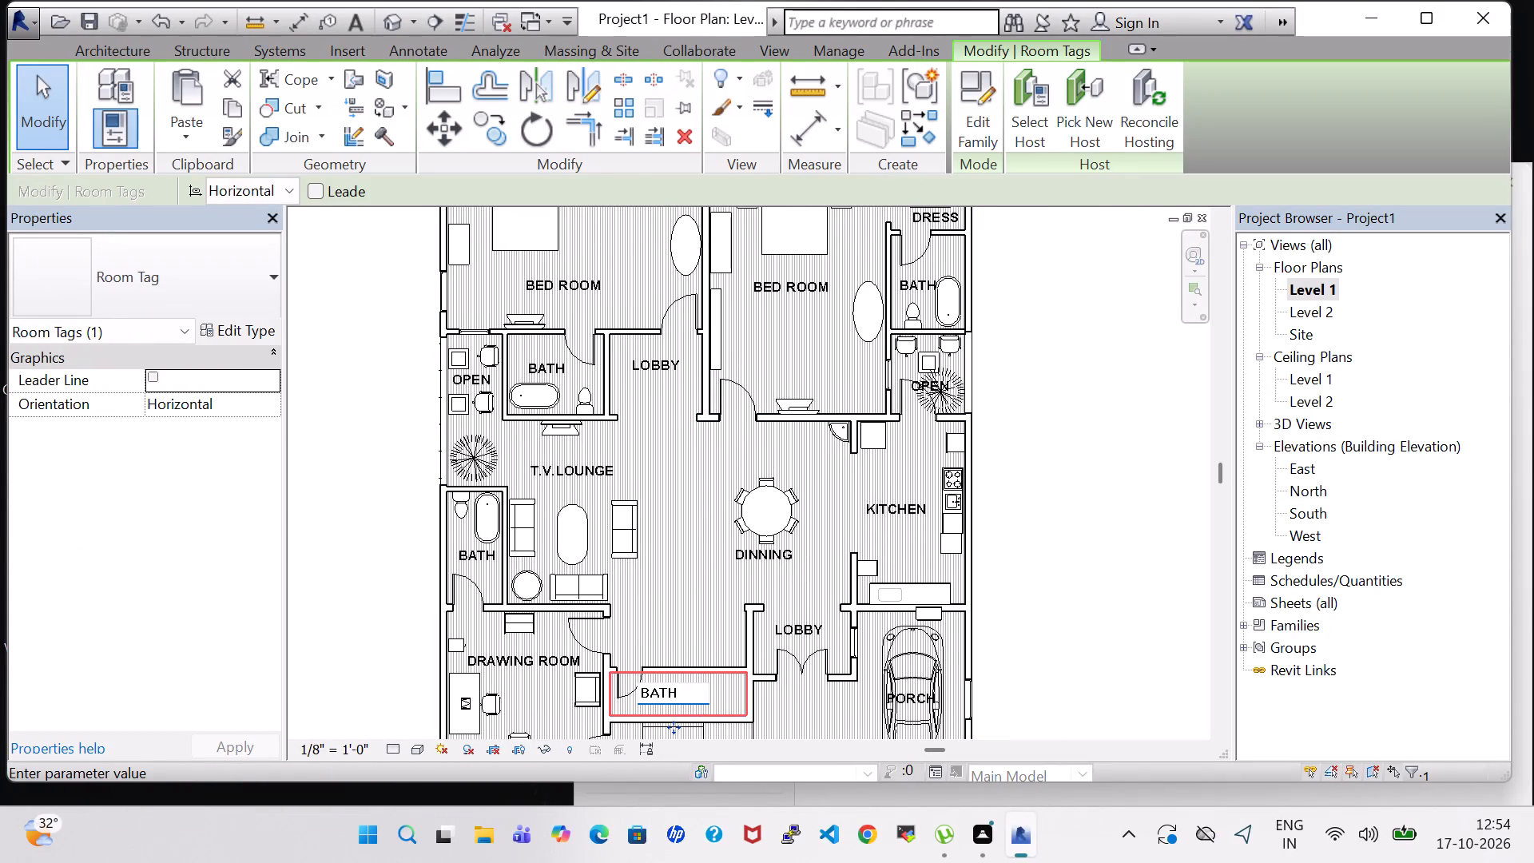
key(Return)
click(362, 599)
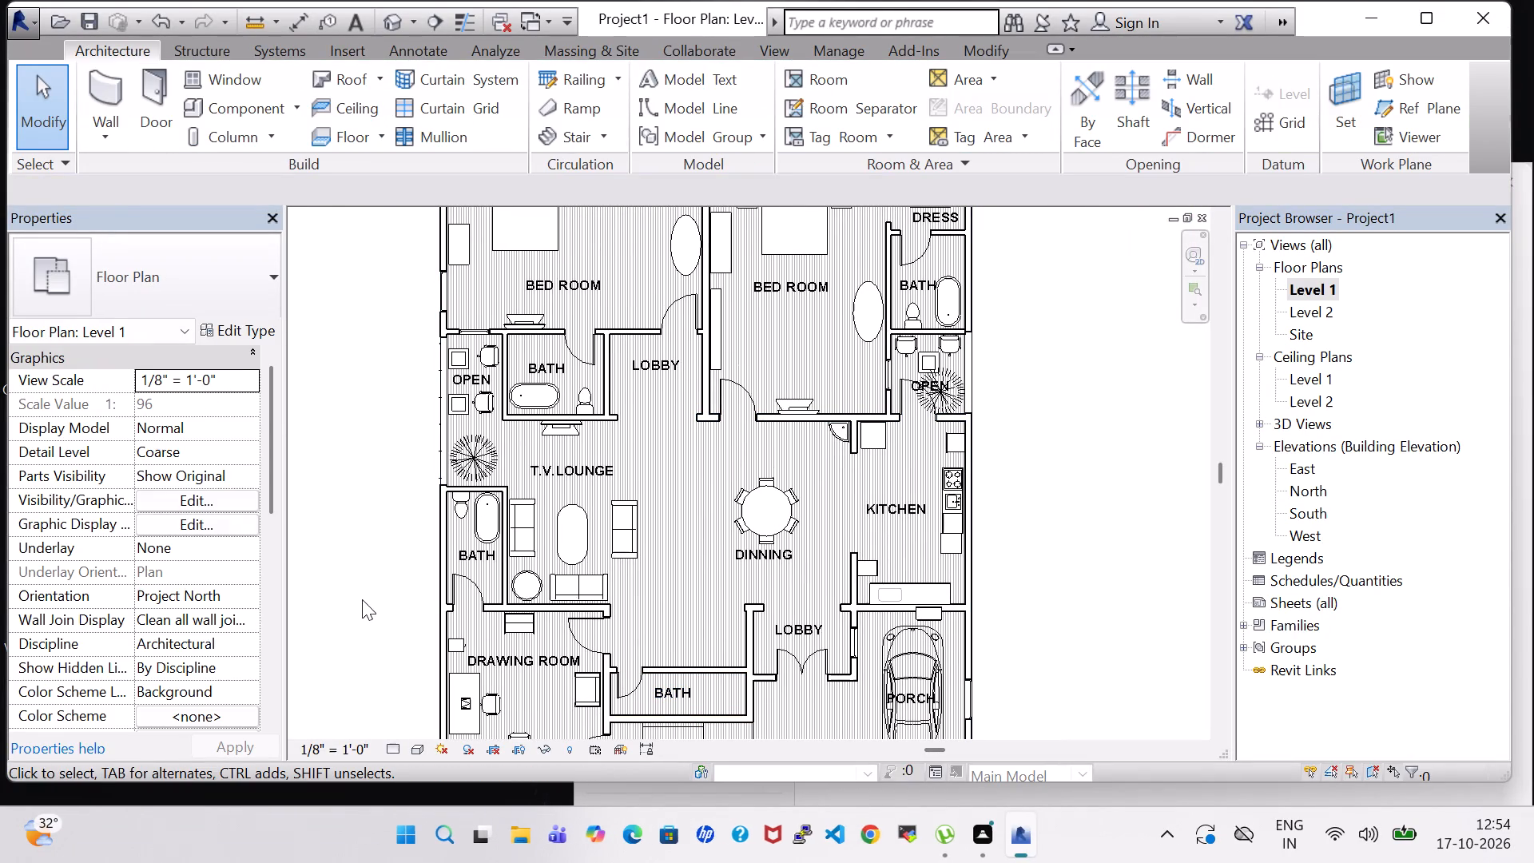
Place a Sink Vanity-Square 20" x 18" in the new BATH, backed onto the PASSAGE WIDE wall just past the door swing.
scroll(682, 637, up, 3)
middle_drag(674, 669, 682, 559)
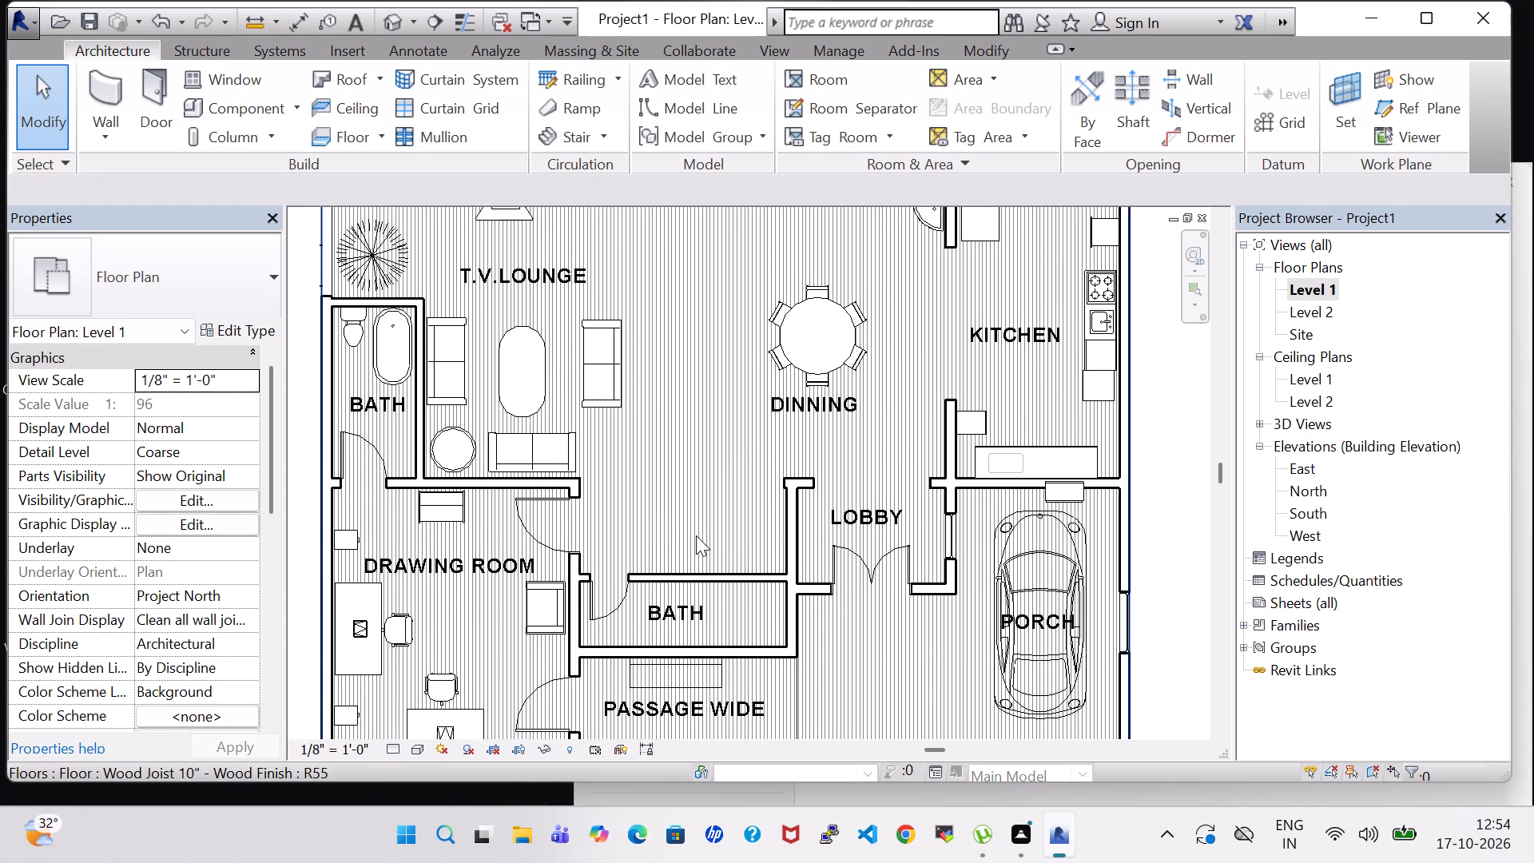
scroll(685, 558, down, 1)
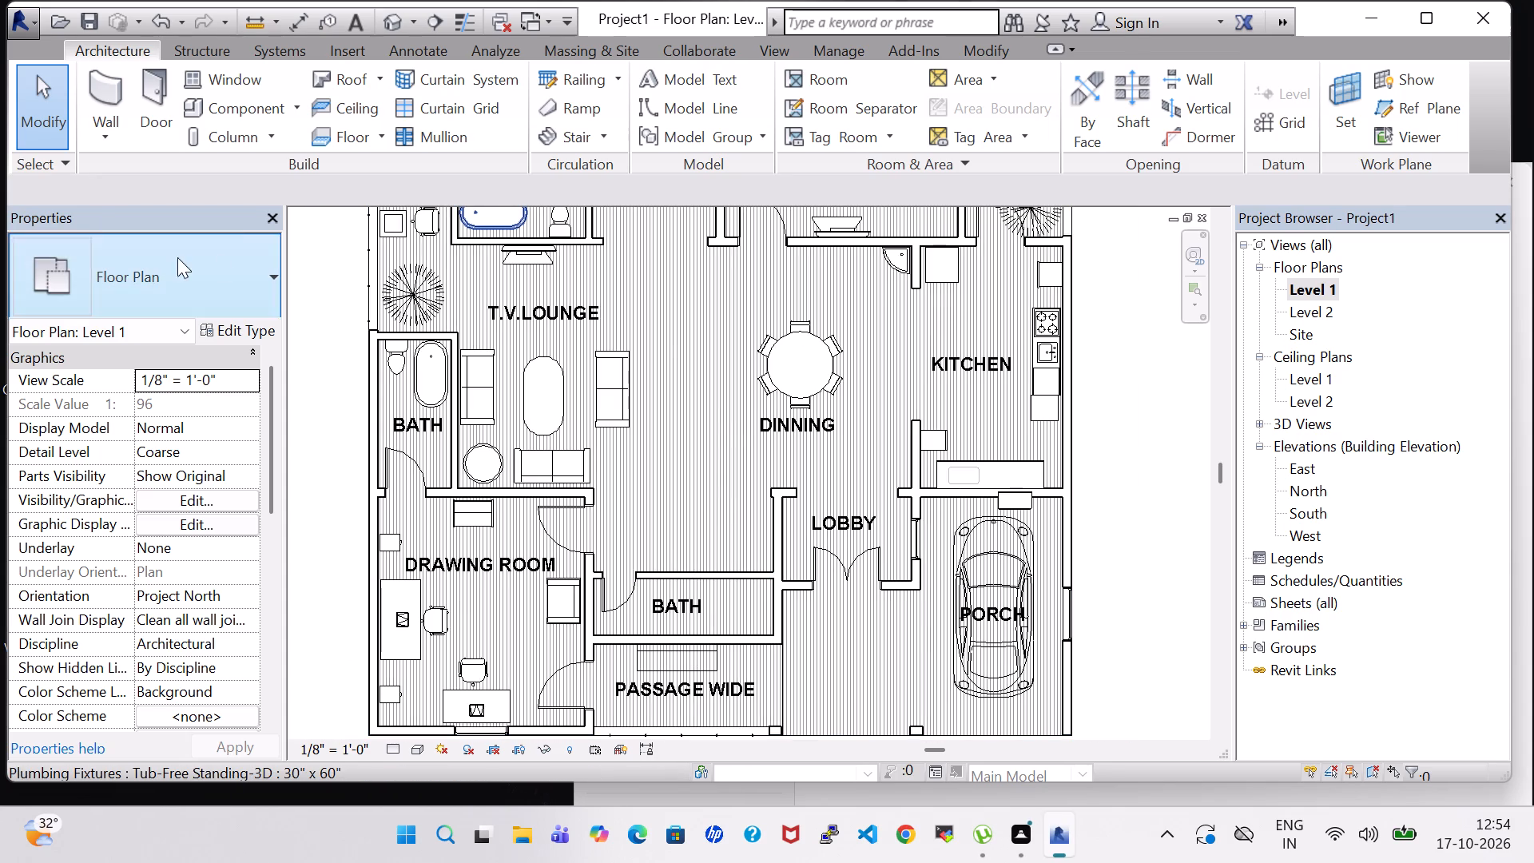
click(210, 107)
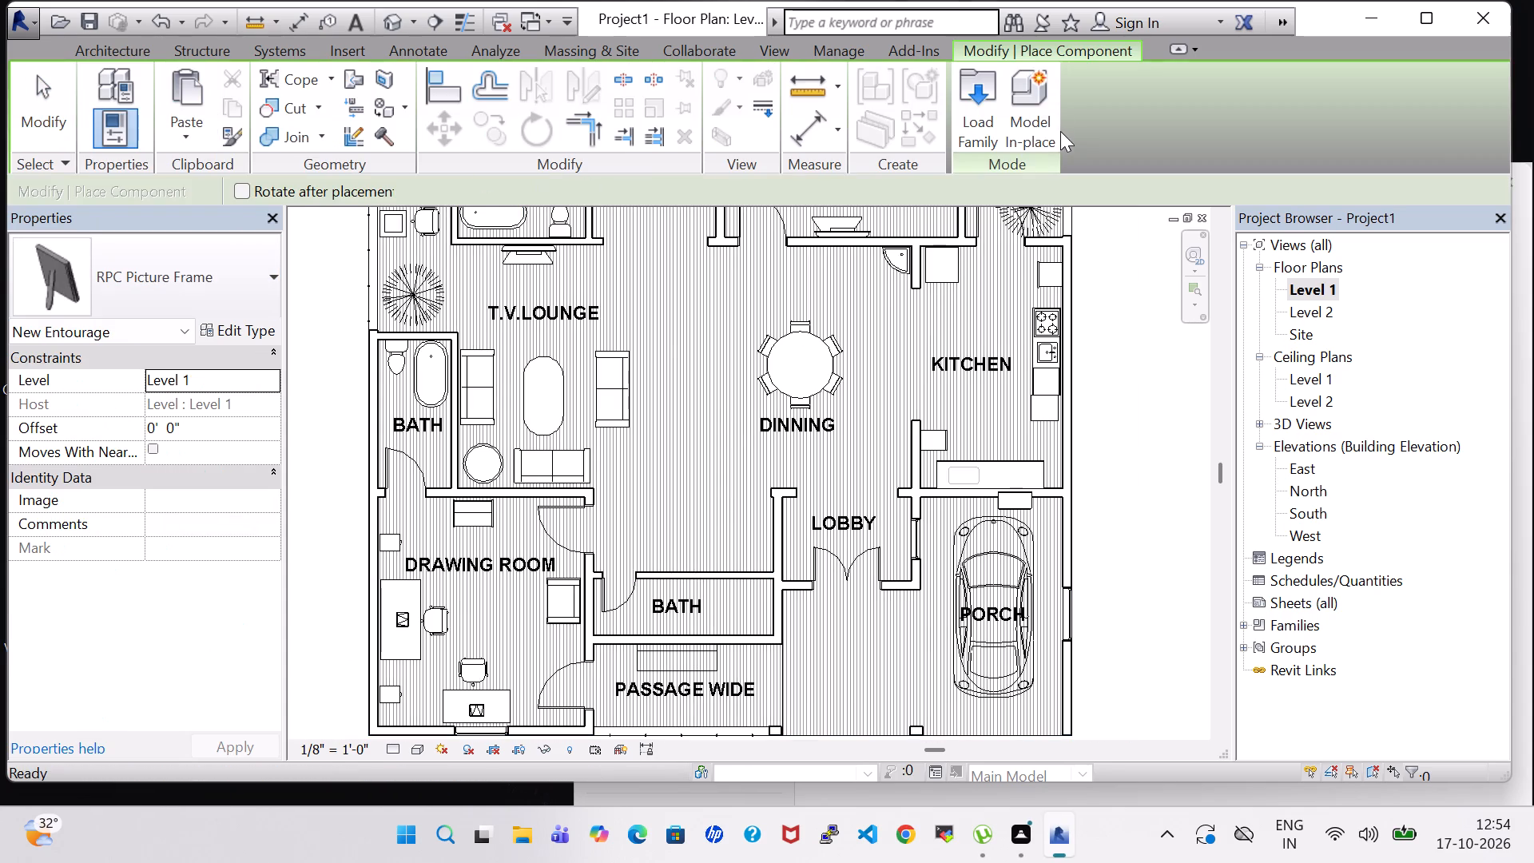
click(968, 83)
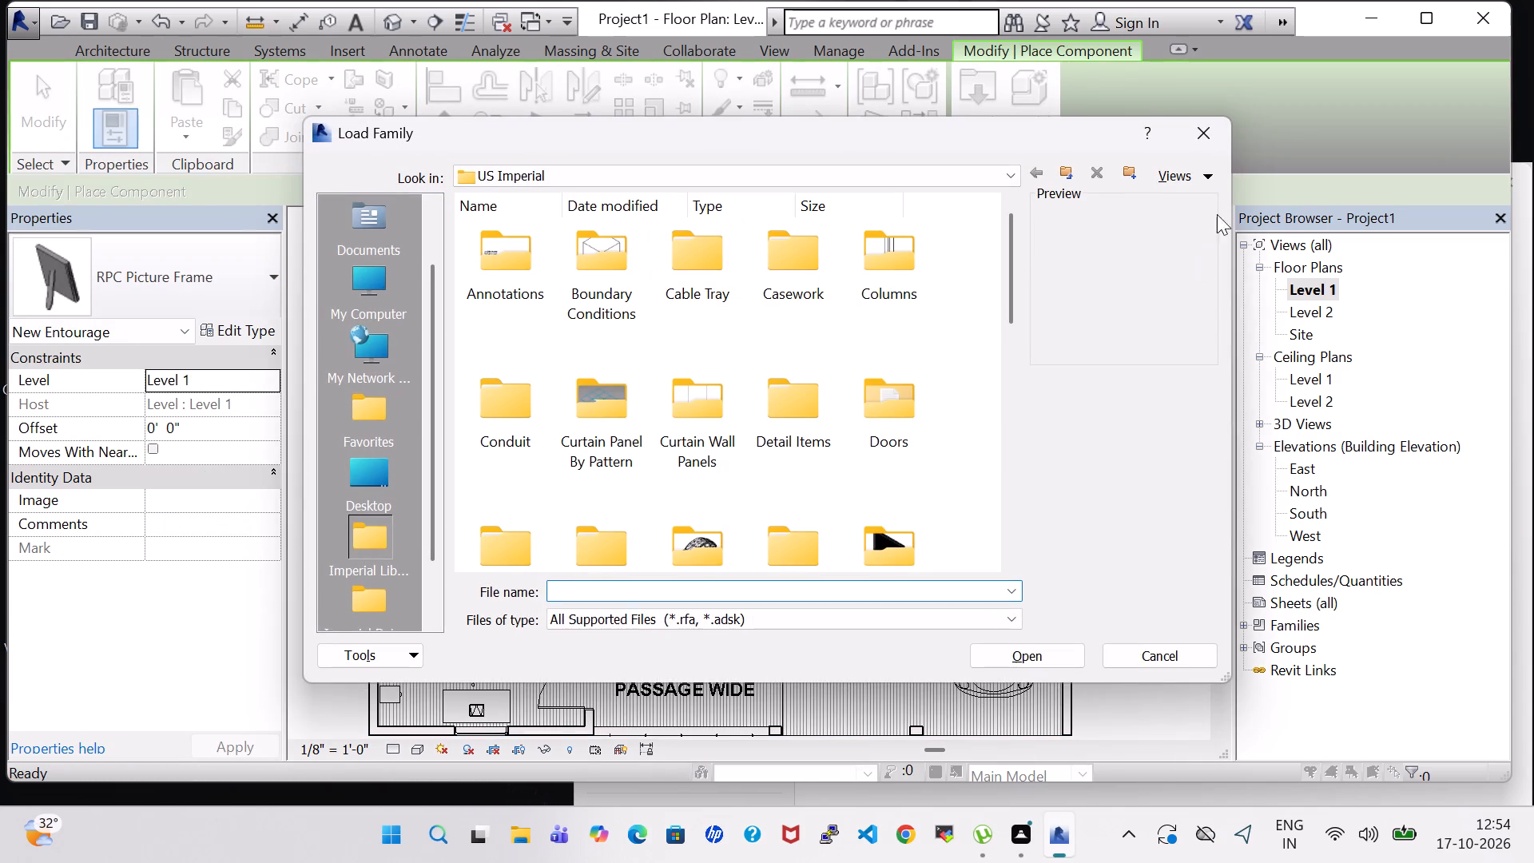
click(1178, 120)
click(244, 270)
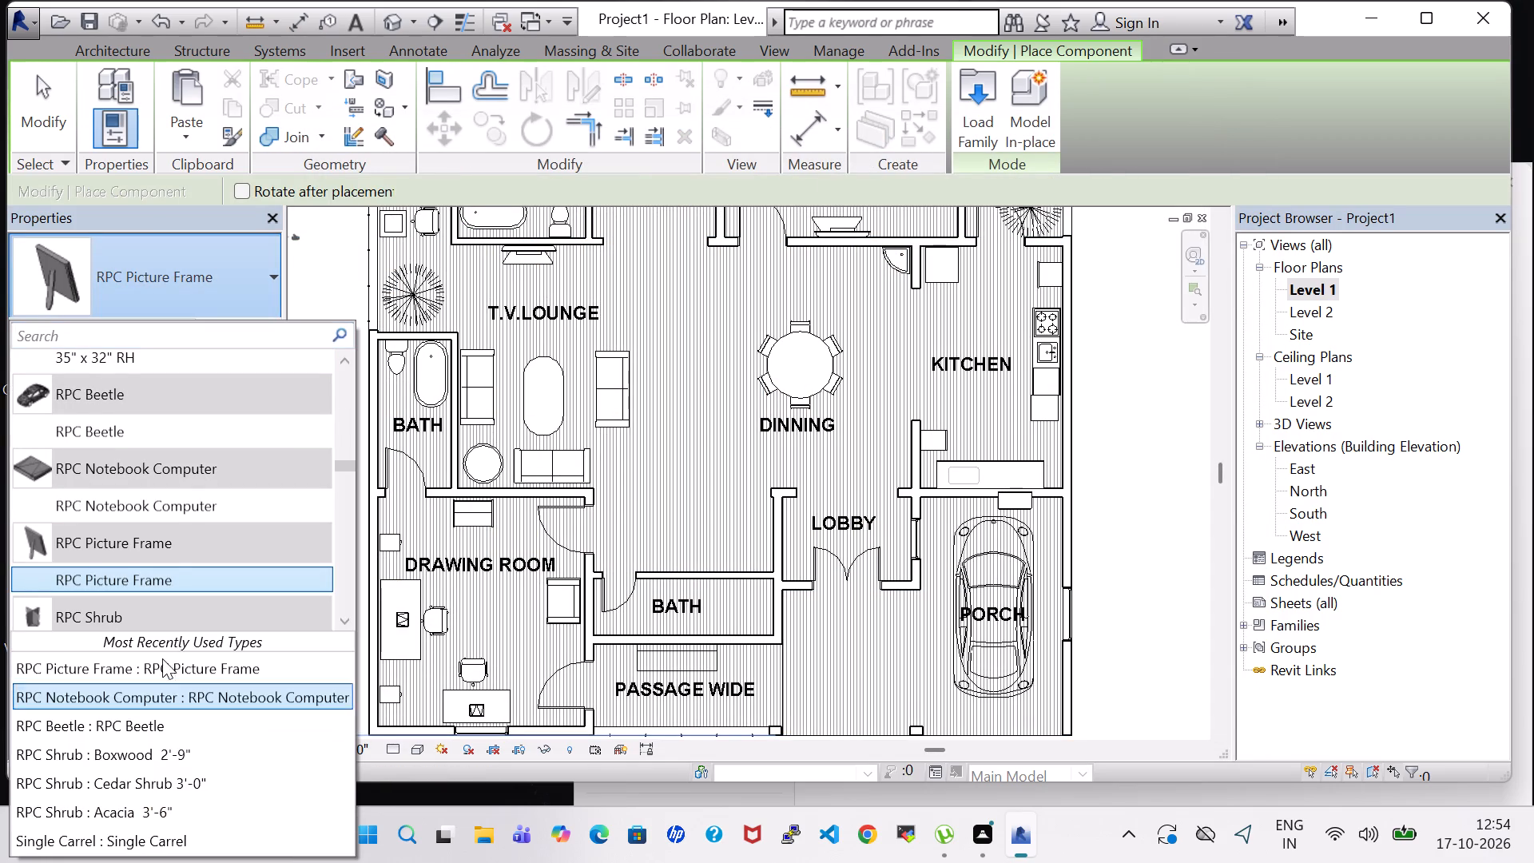
scroll(168, 565, up, 13)
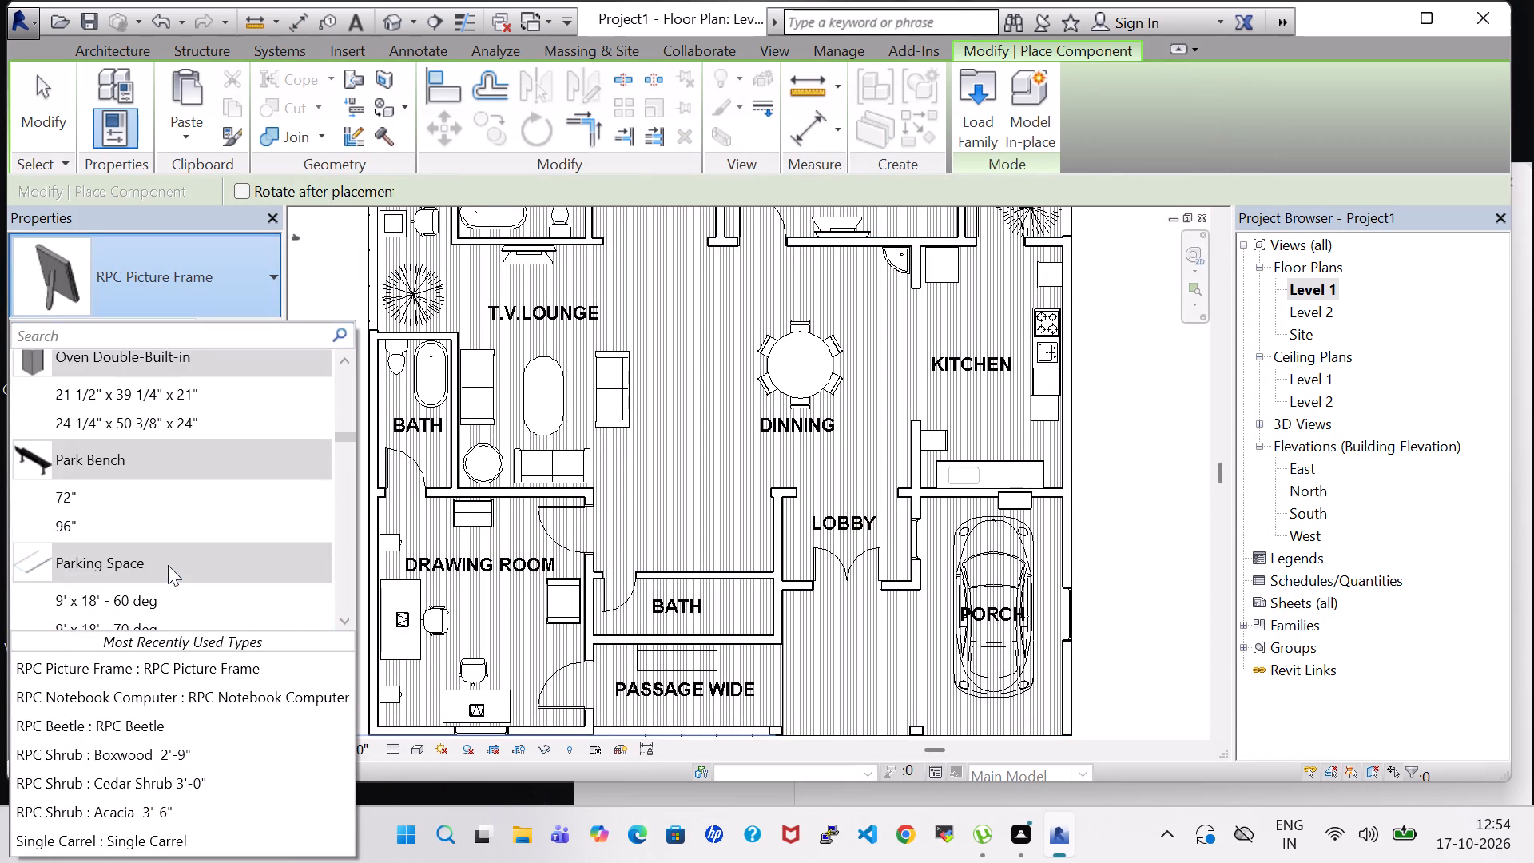
scroll(168, 565, up, 9)
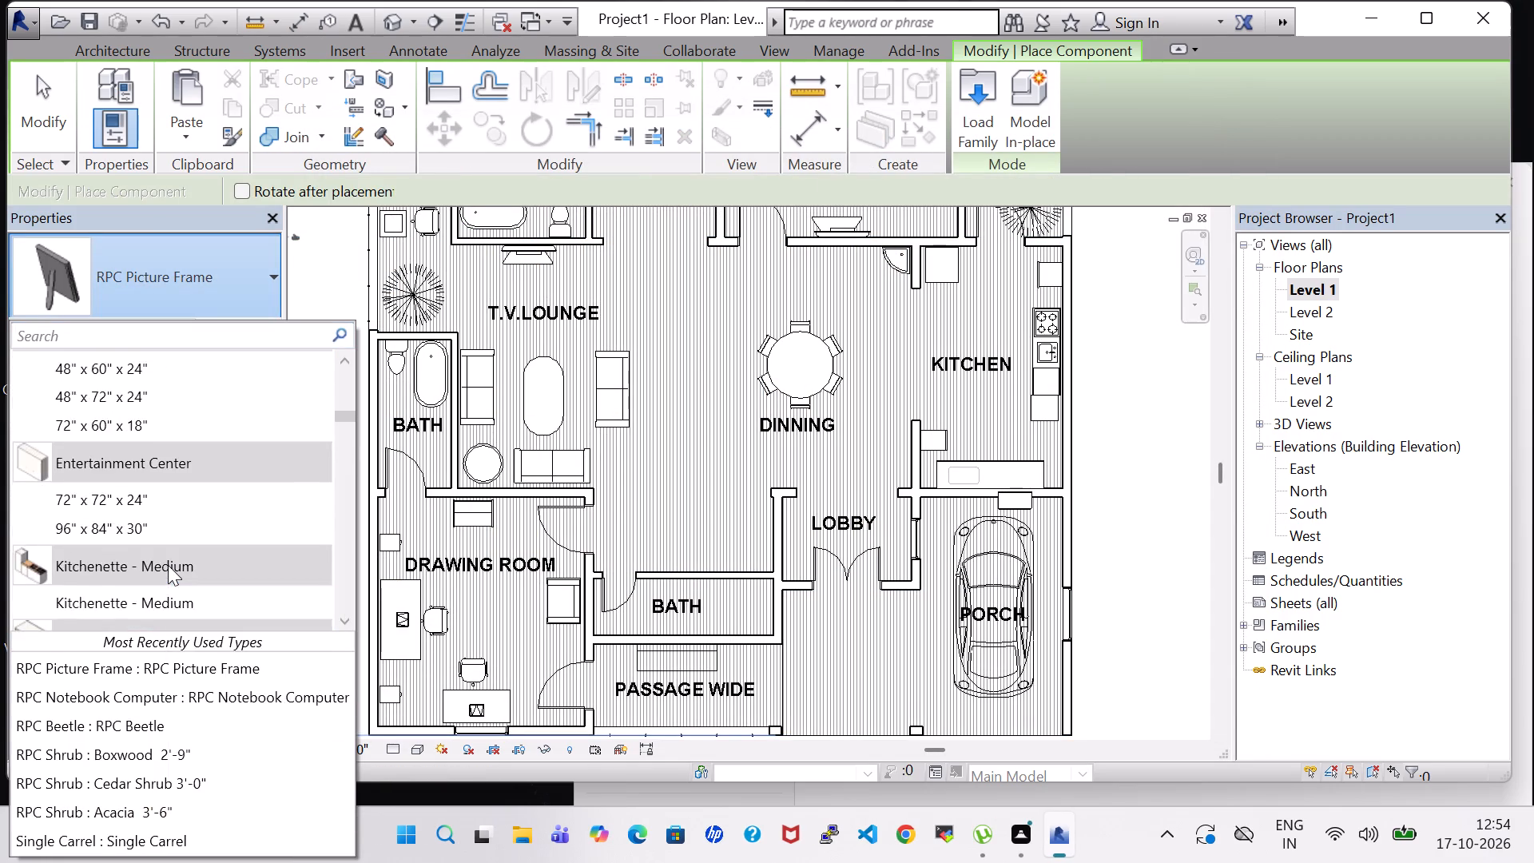
scroll(168, 565, up, 14)
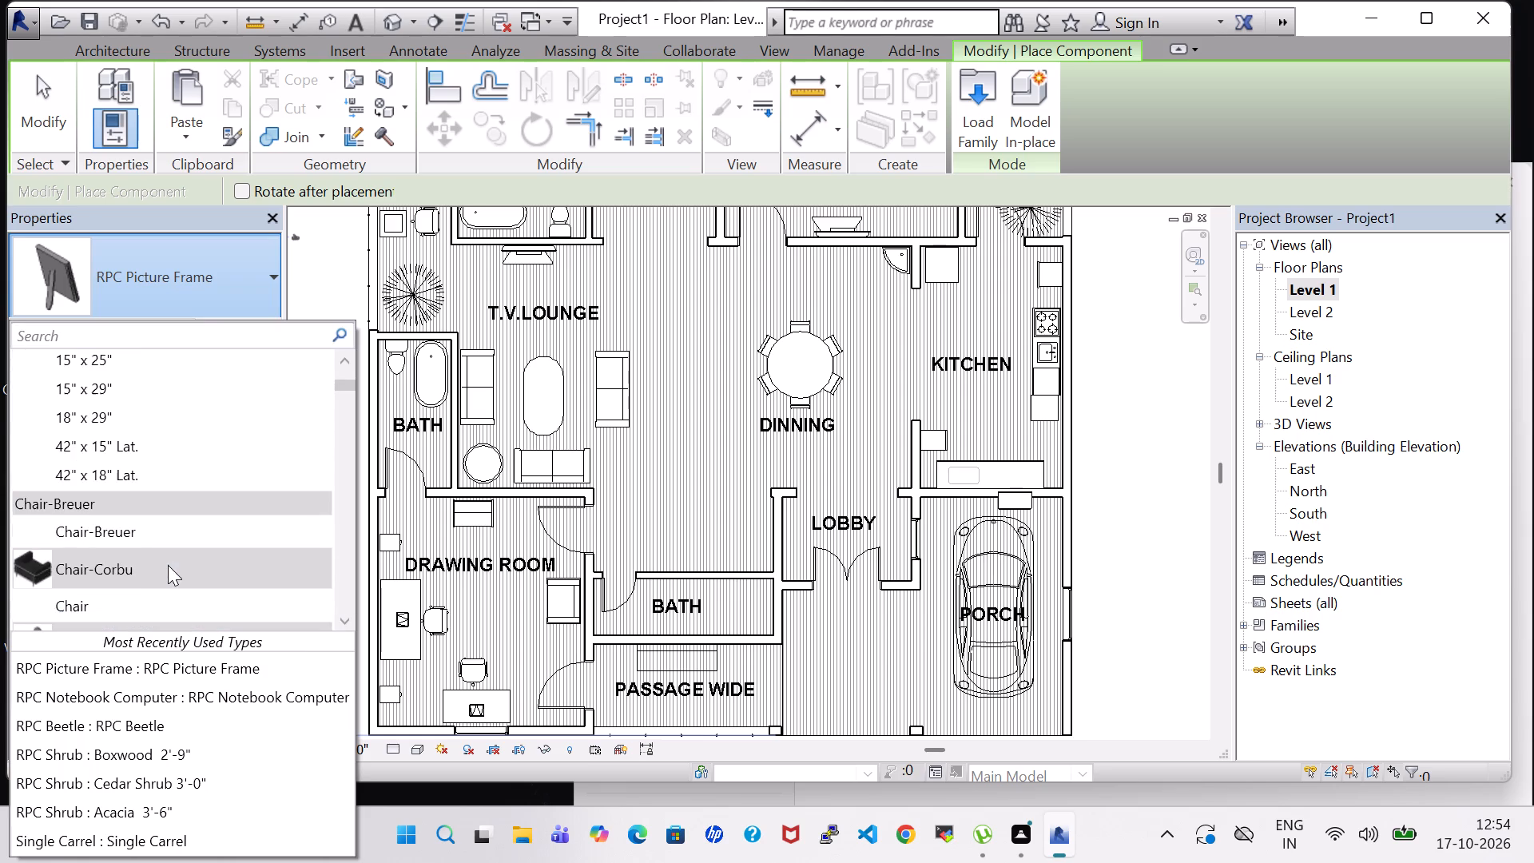
scroll(168, 565, up, 10)
scroll(168, 565, down, 14)
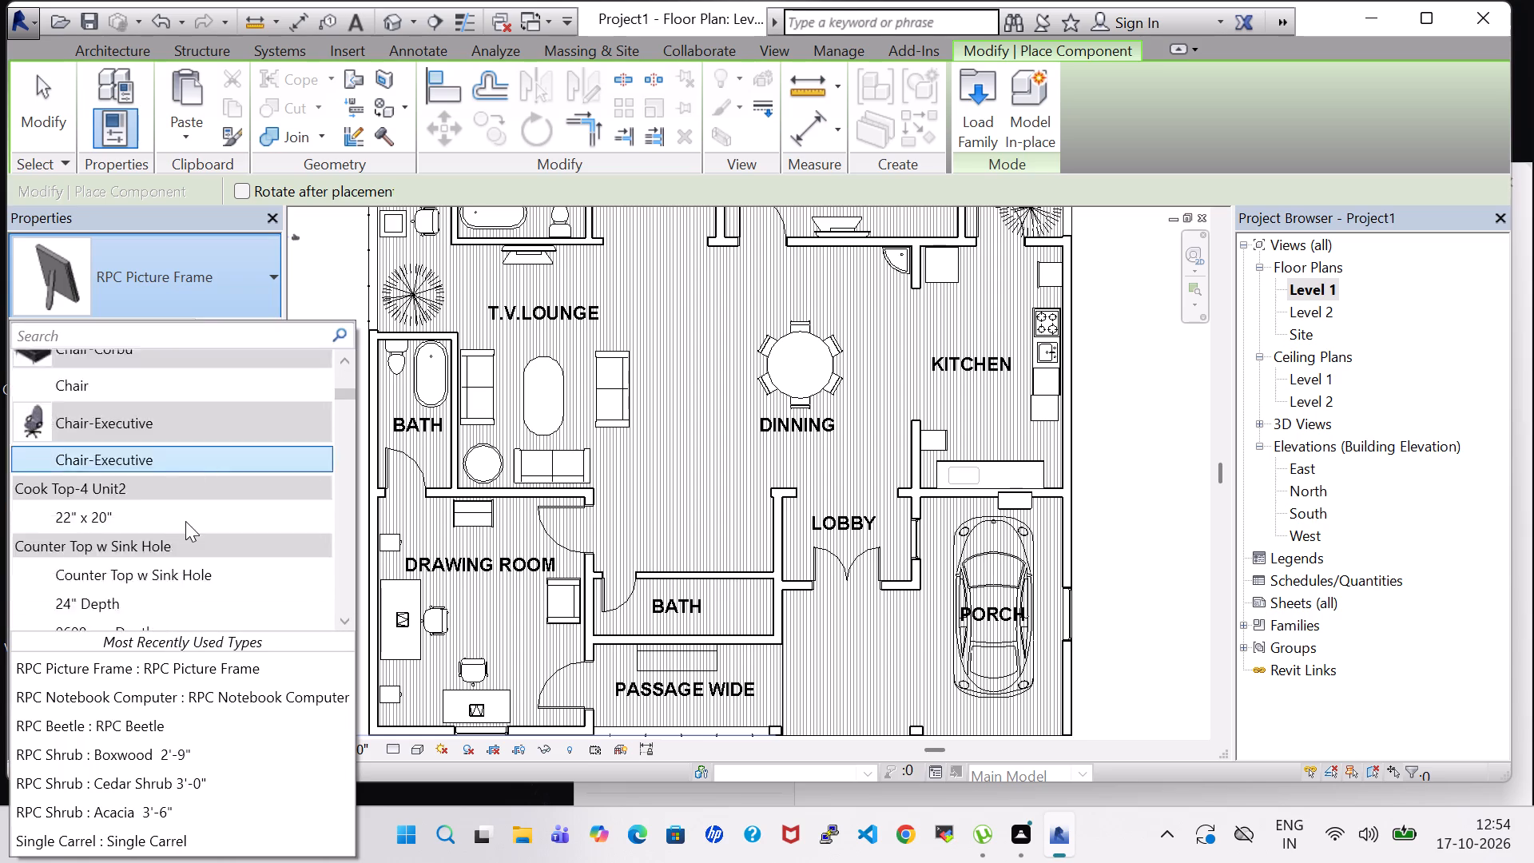
scroll(185, 521, down, 20)
scroll(185, 521, down, 17)
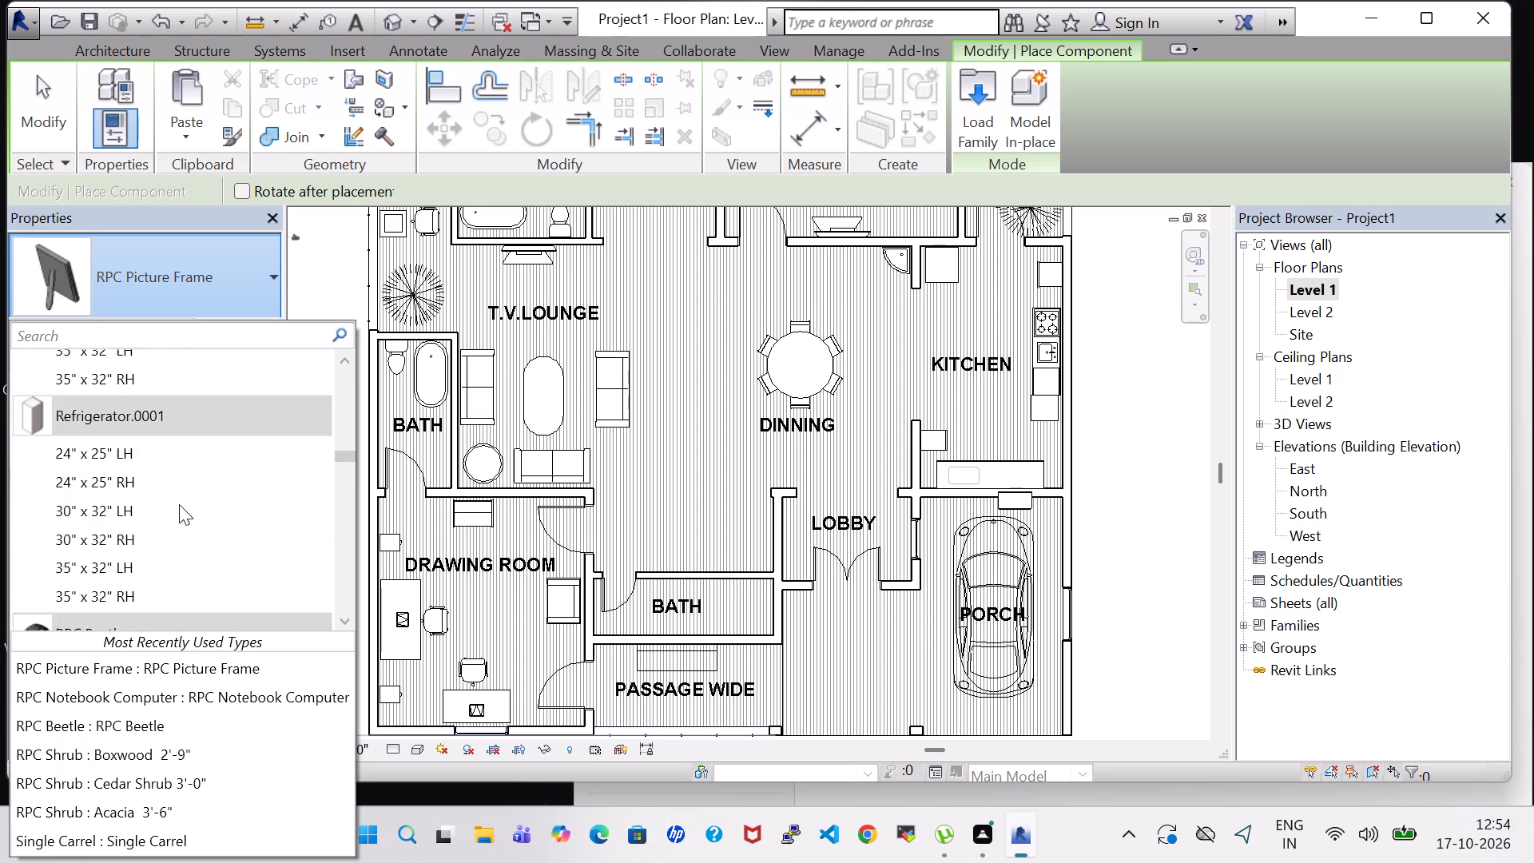
scroll(179, 504, down, 20)
scroll(179, 504, down, 19)
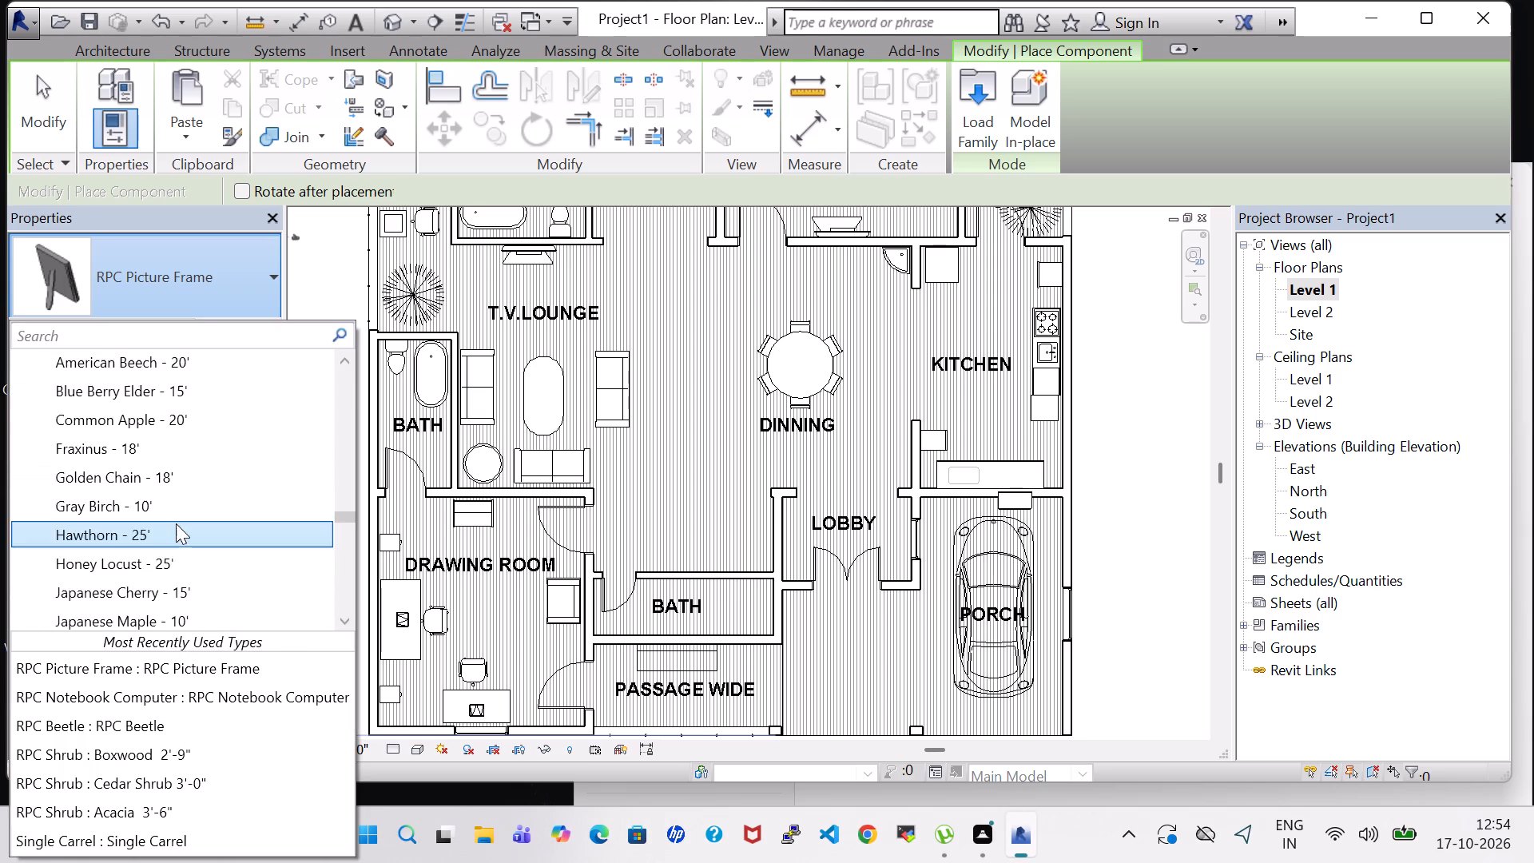
scroll(176, 523, down, 16)
scroll(176, 525, up, 3)
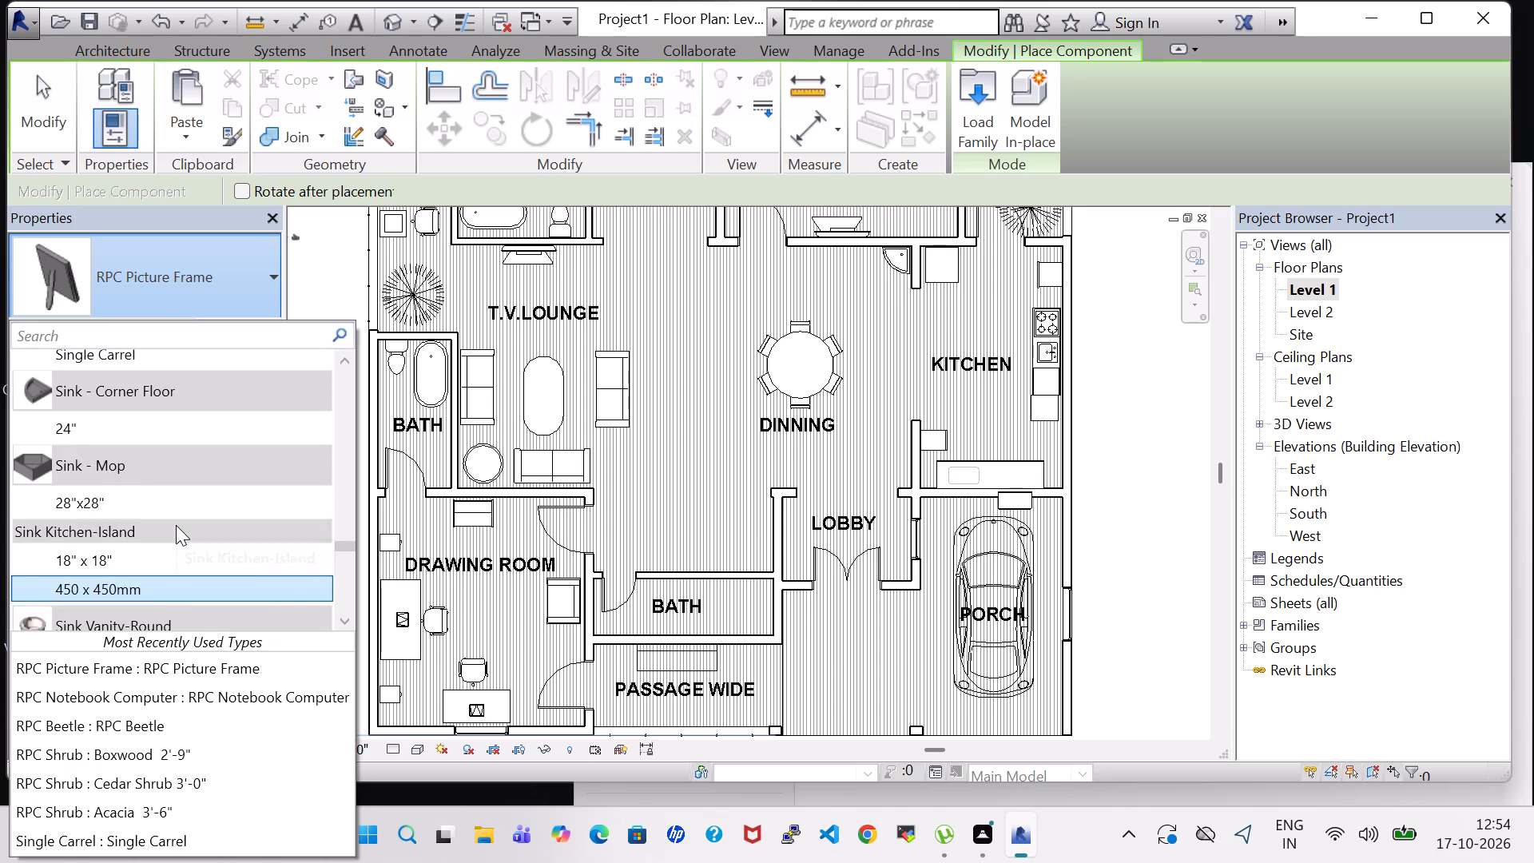
scroll(174, 499, up, 2)
scroll(174, 499, down, 2)
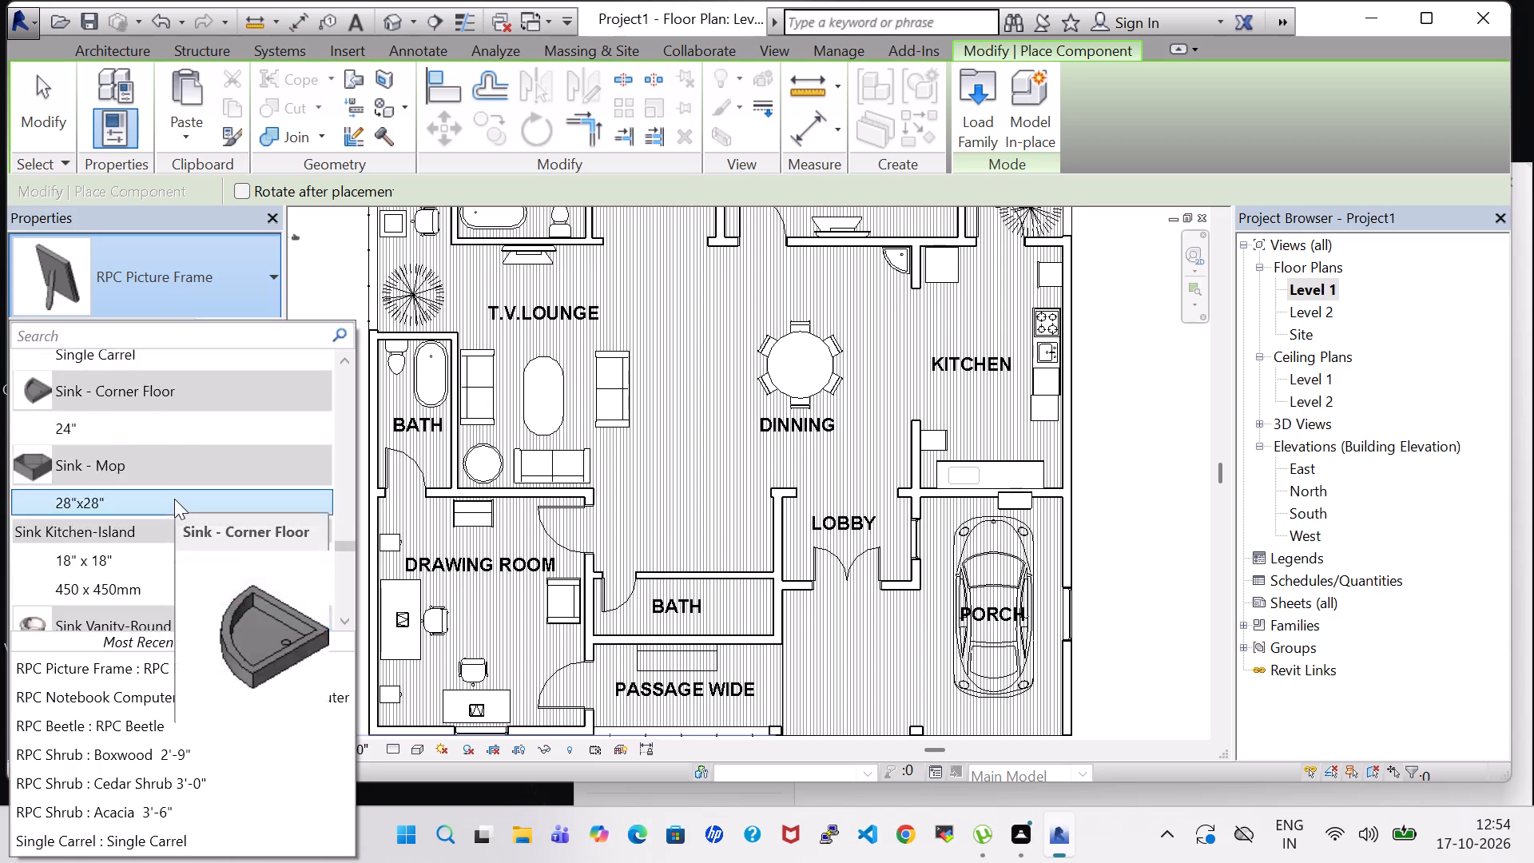
scroll(174, 499, down, 1)
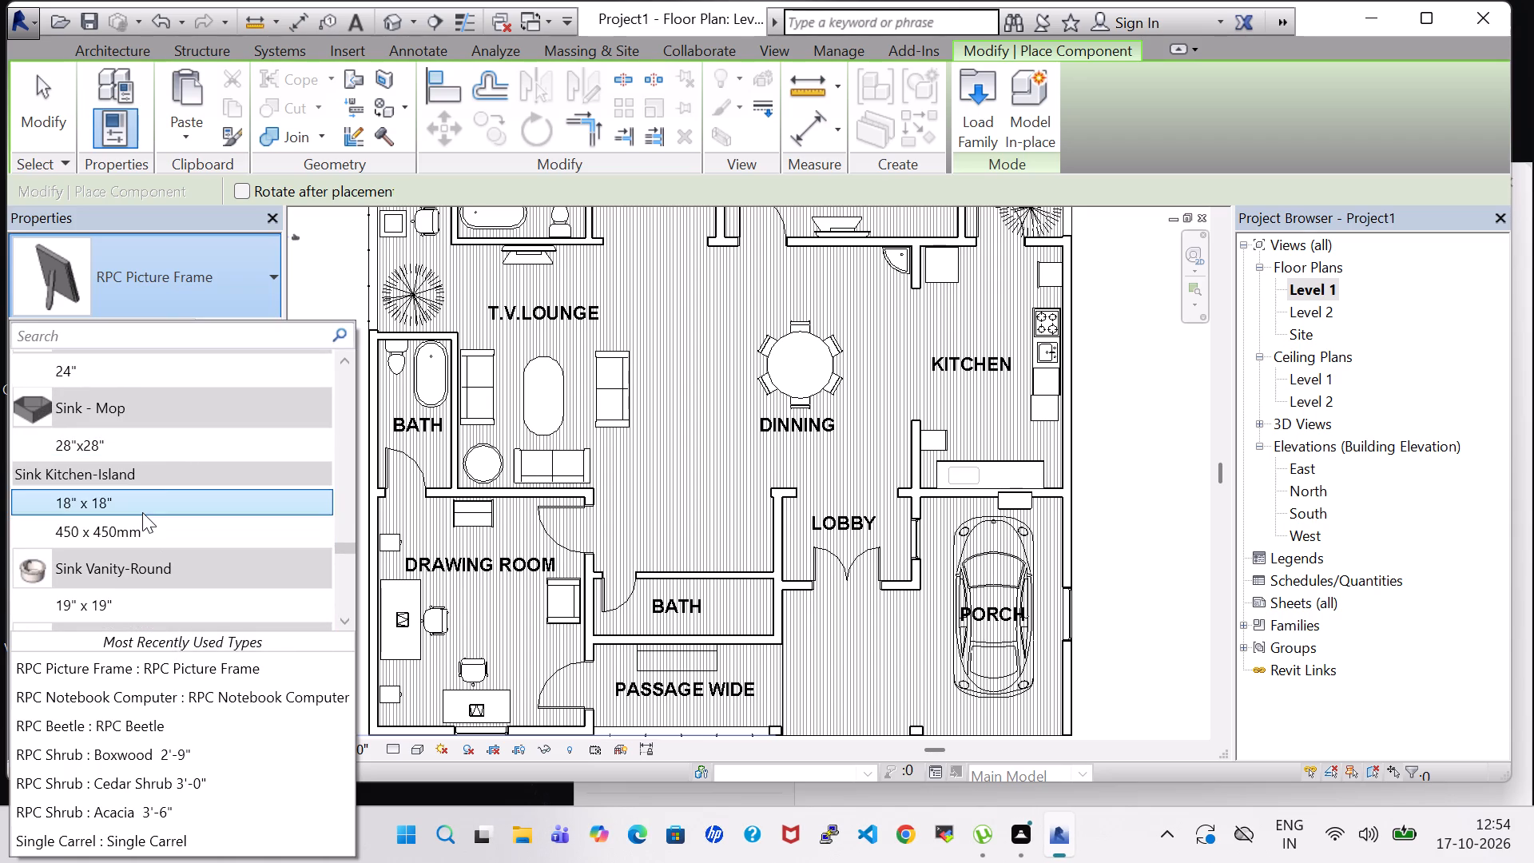
scroll(154, 468, up, 1)
scroll(154, 468, down, 2)
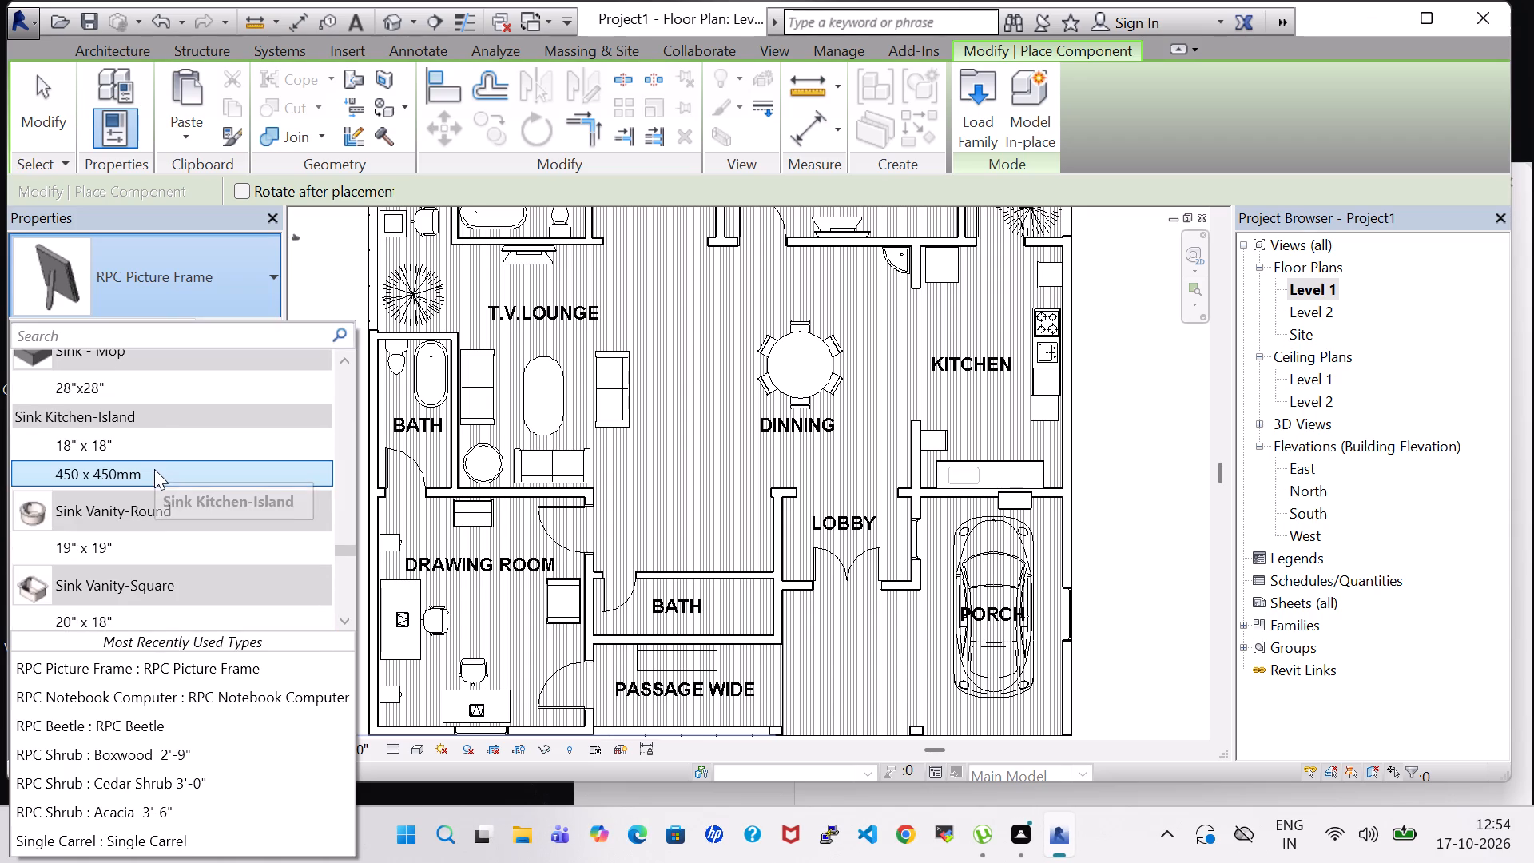
scroll(153, 507, down, 1)
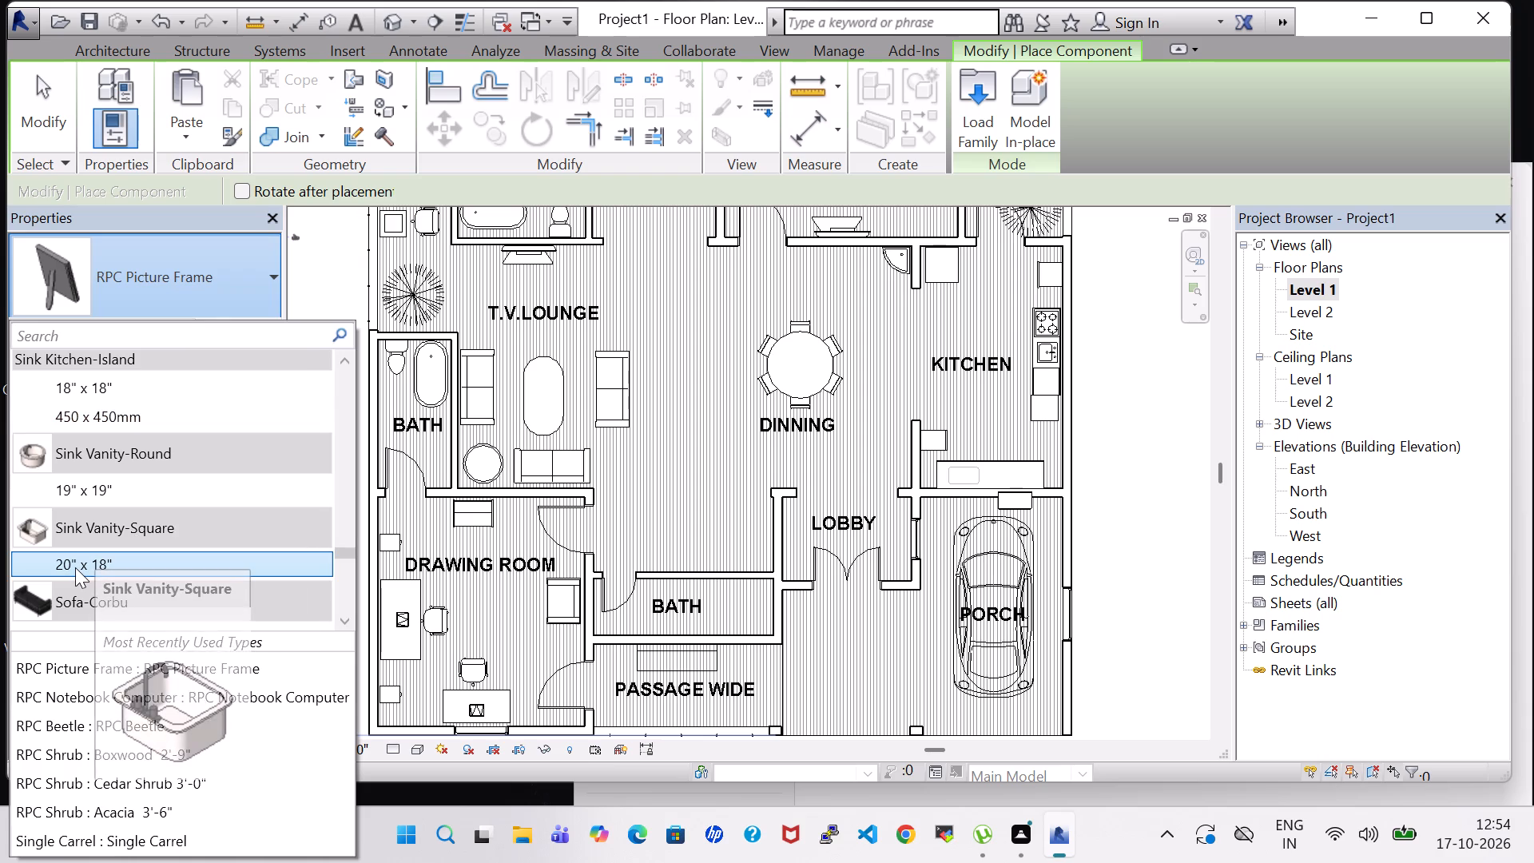
click(75, 567)
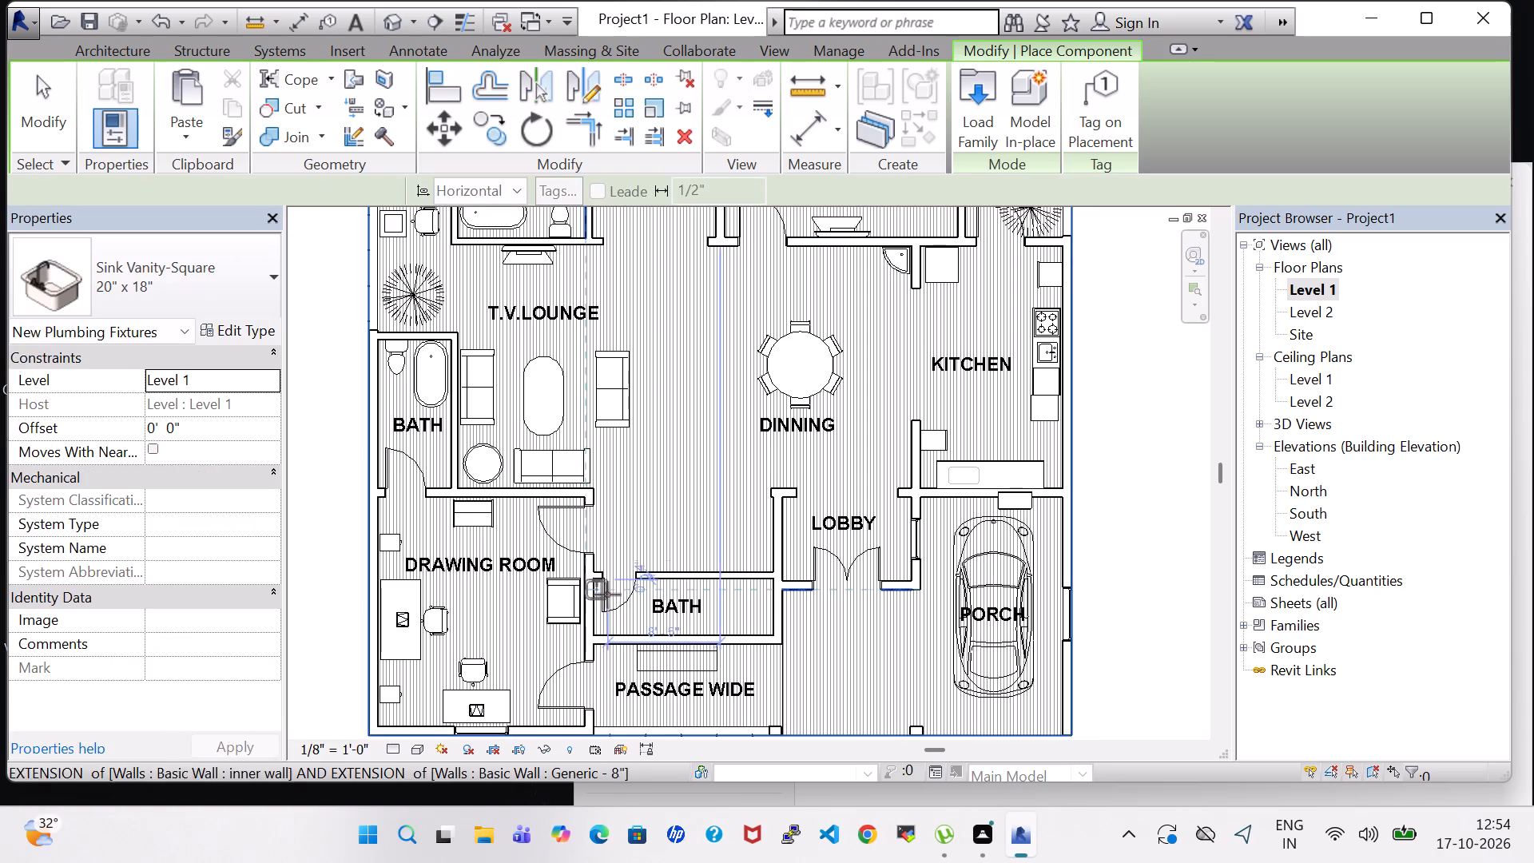
scroll(678, 607, up, 7)
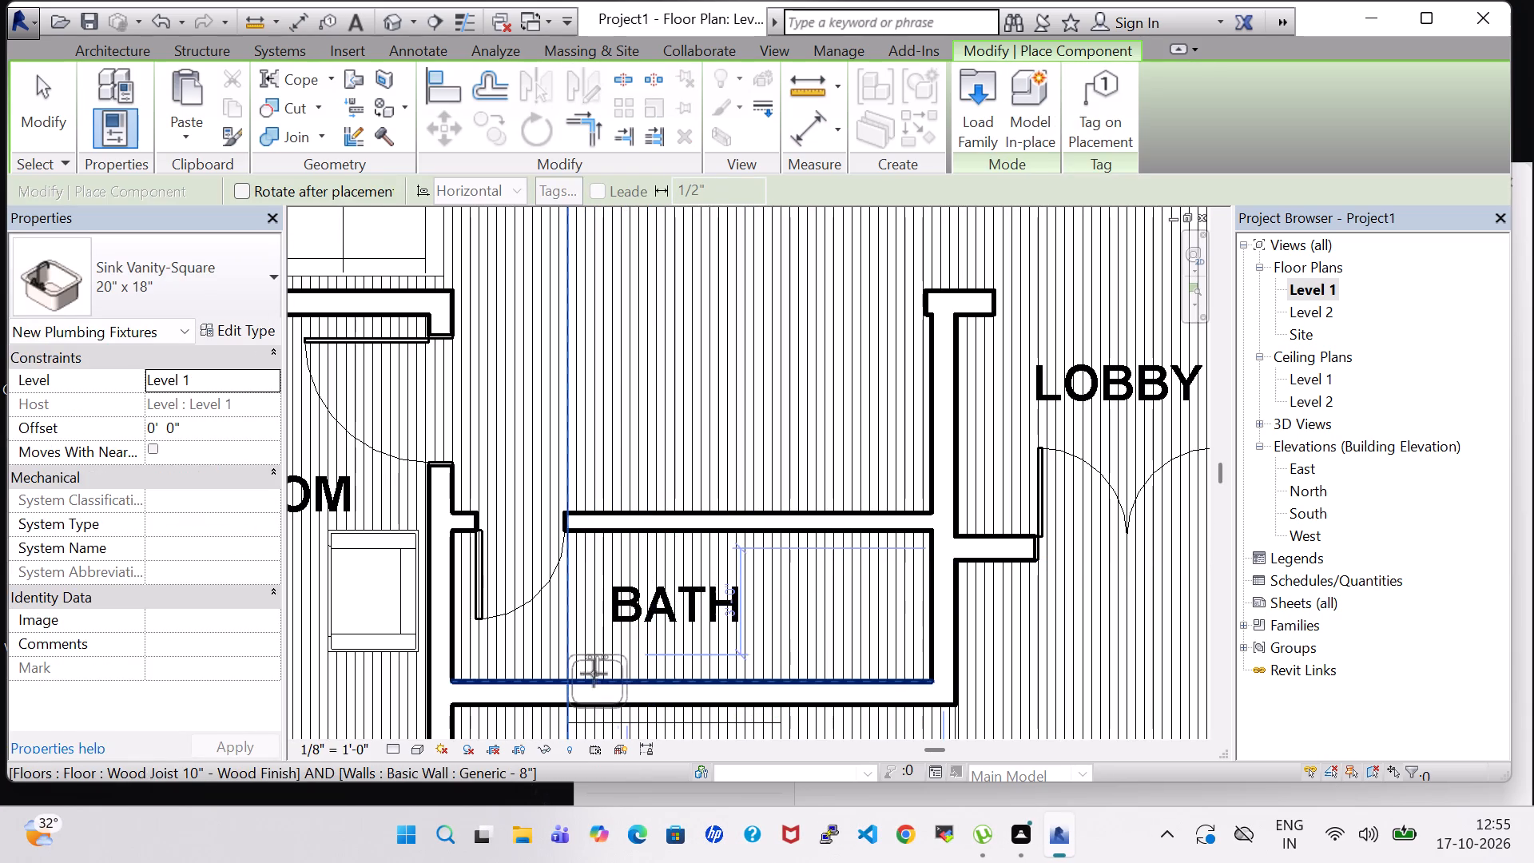
key(space)
key(space)
key(space)
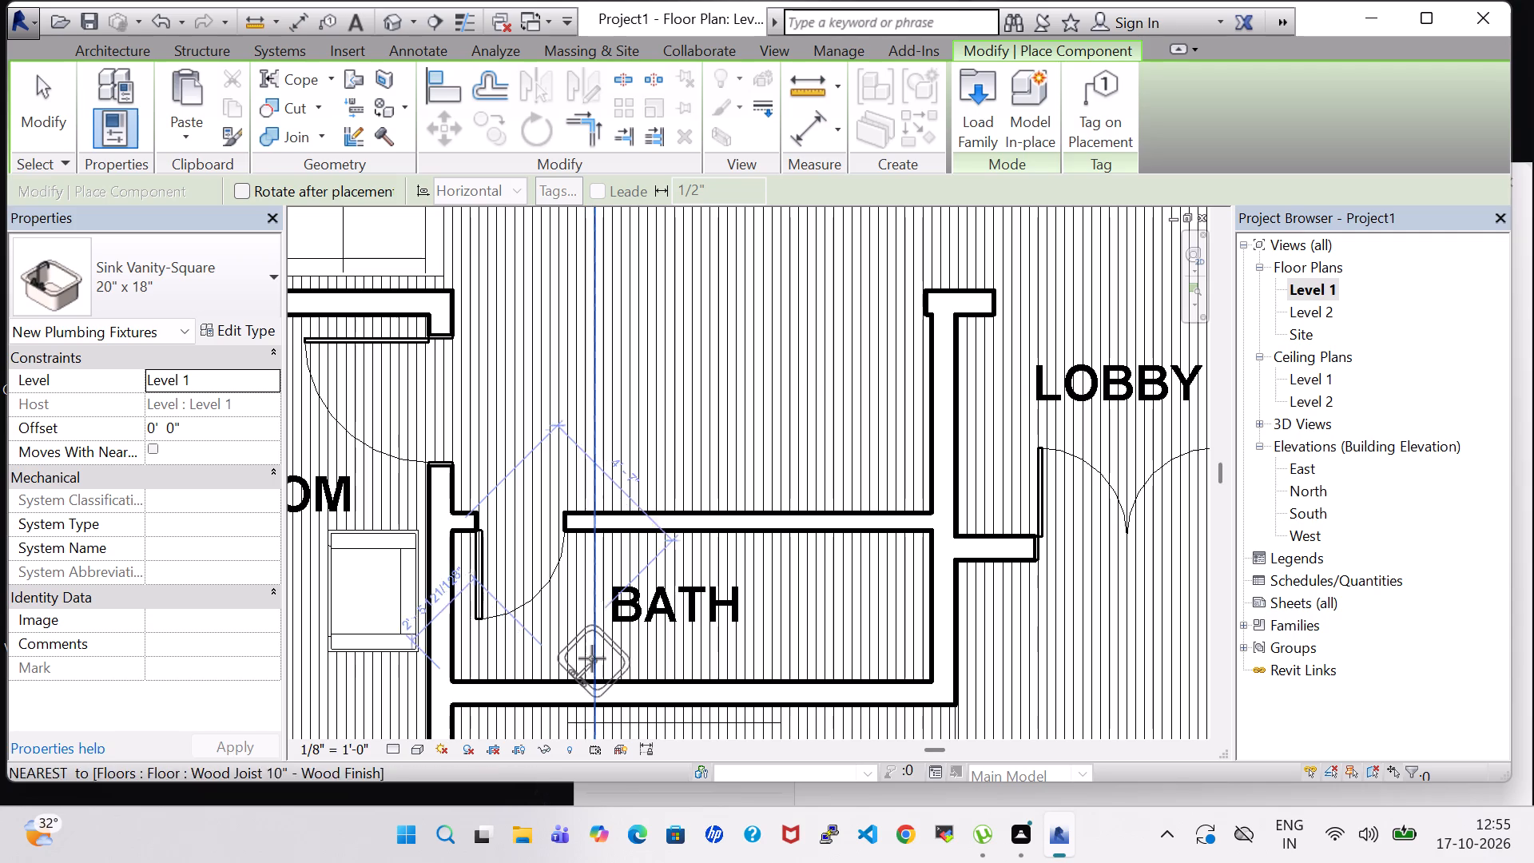
key(space)
scroll(594, 646, up, 4)
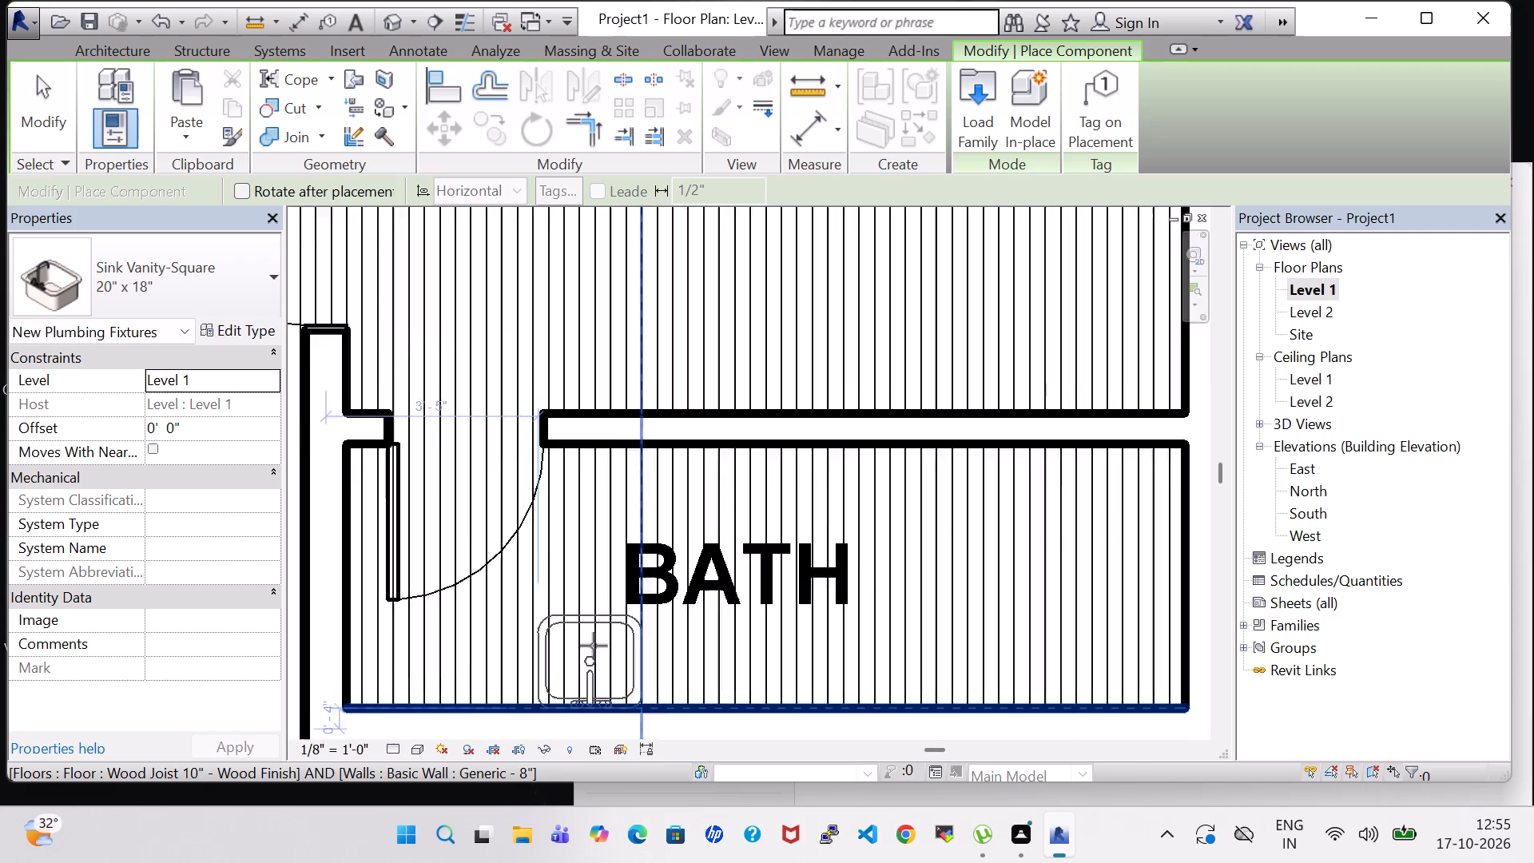
scroll(594, 646, up, 1)
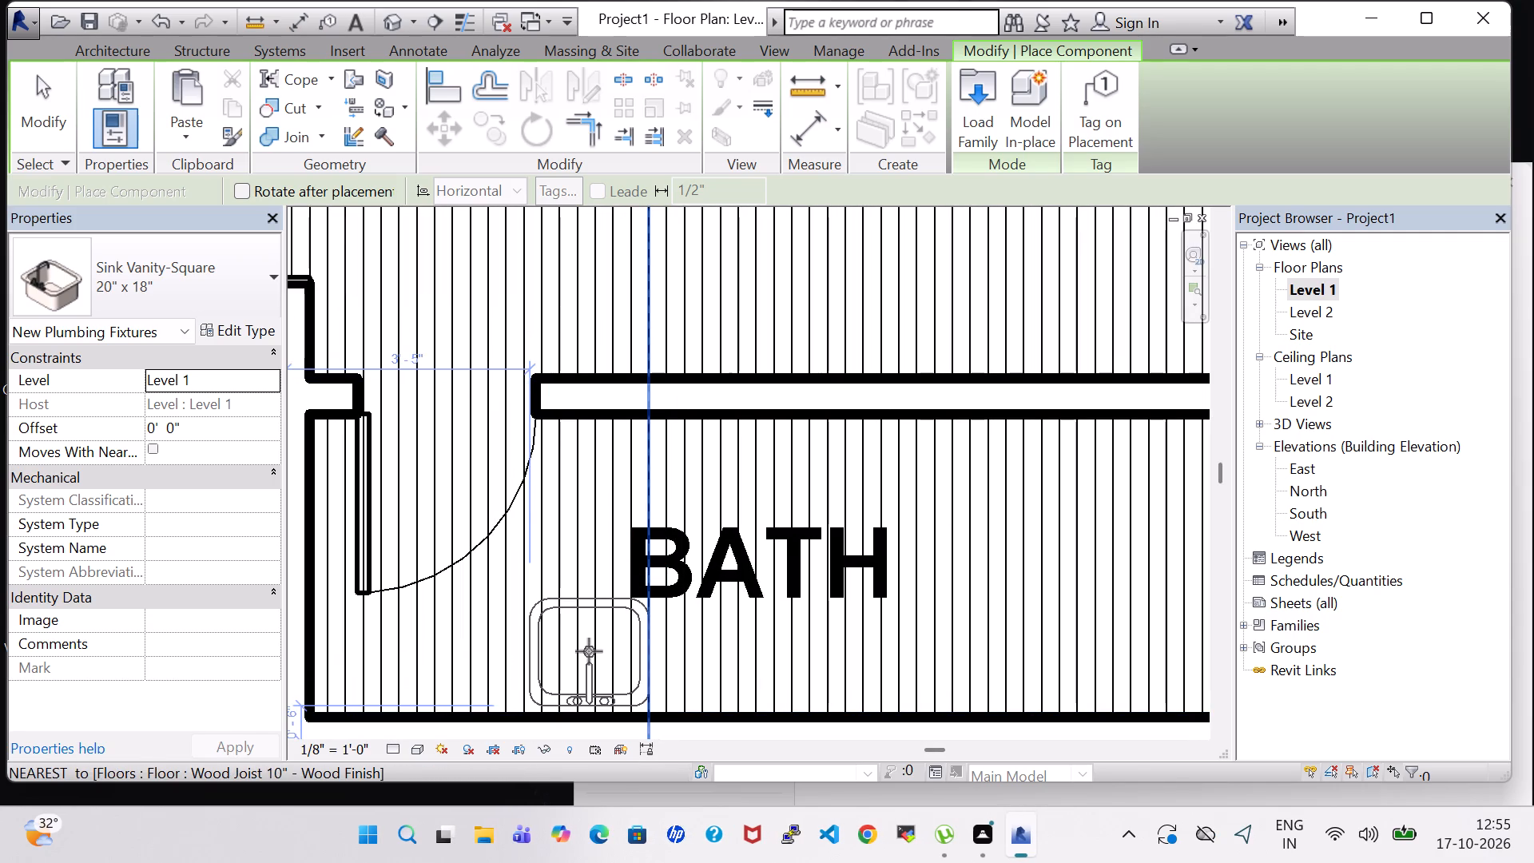
click(589, 651)
key(Escape)
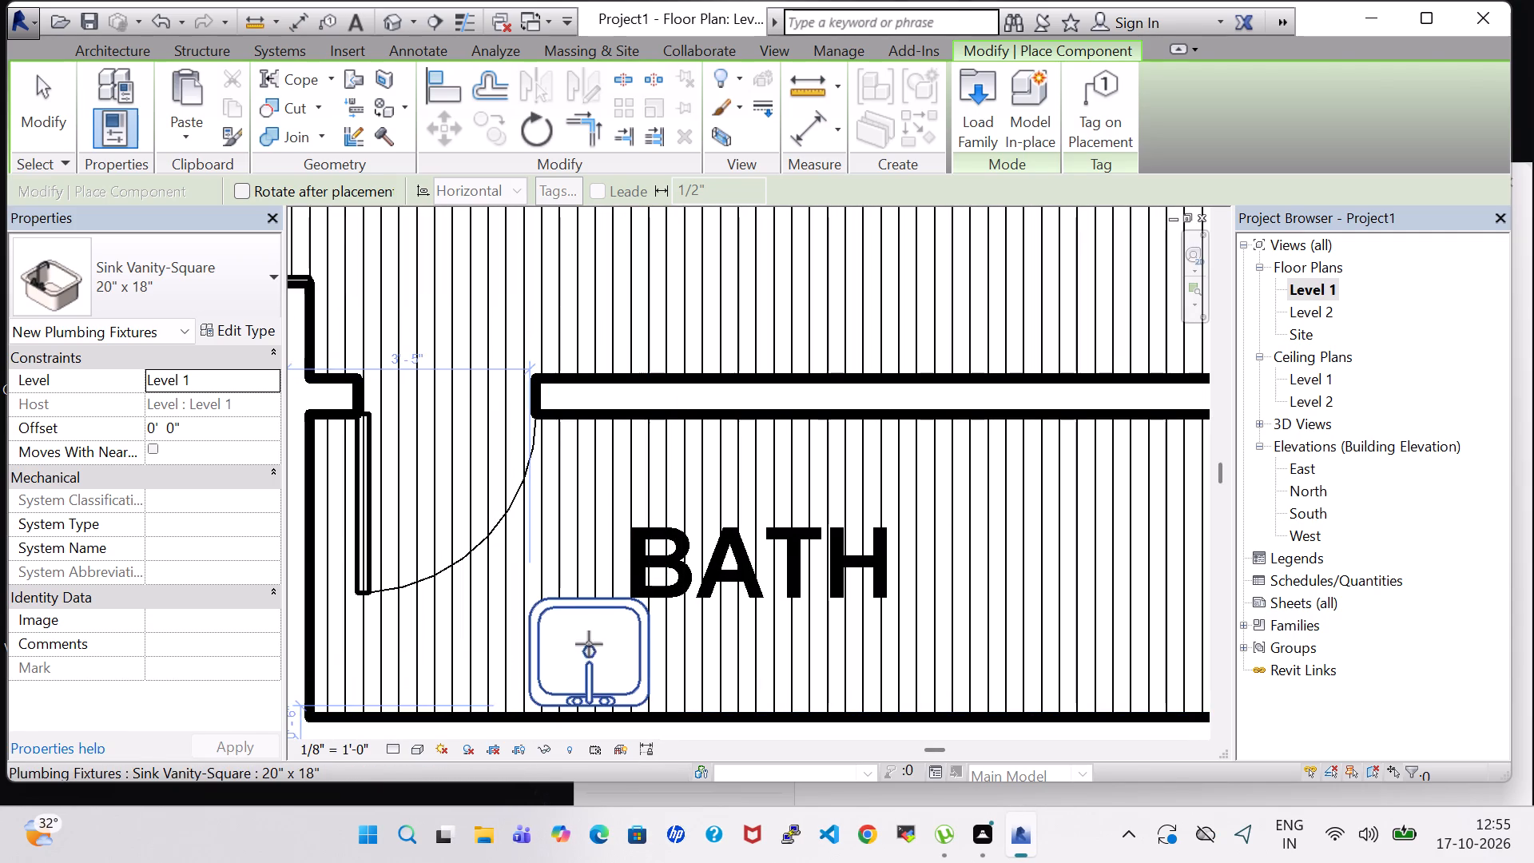
key(Escape)
Nudge the new vanity sink closer to the PASSAGE WIDE wall and set its offset to 3' 0".
click(593, 613)
key(Down)
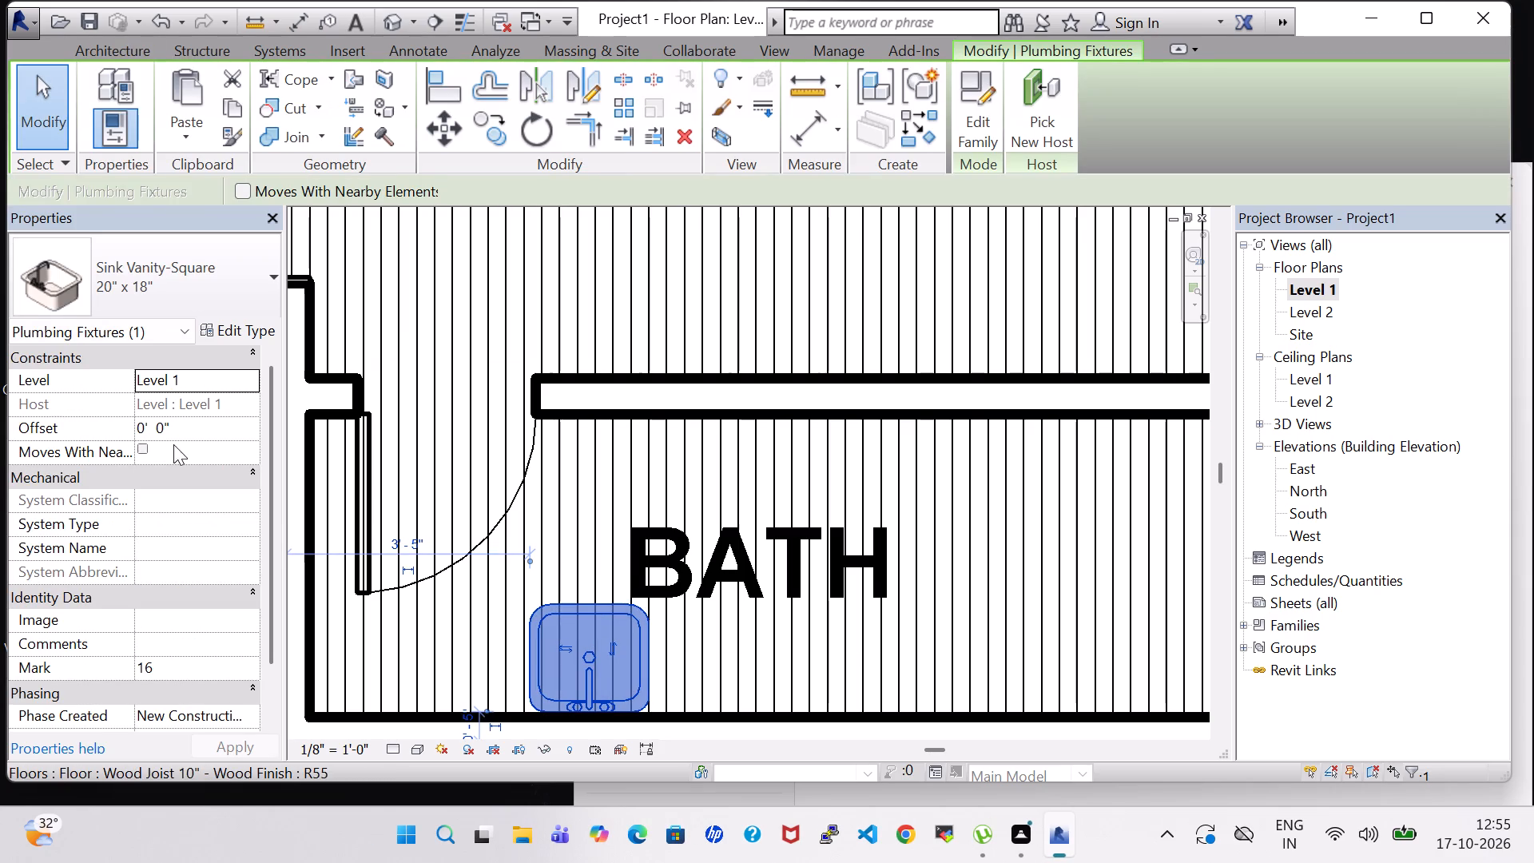
click(145, 430)
key(BackSpace)
key(3)
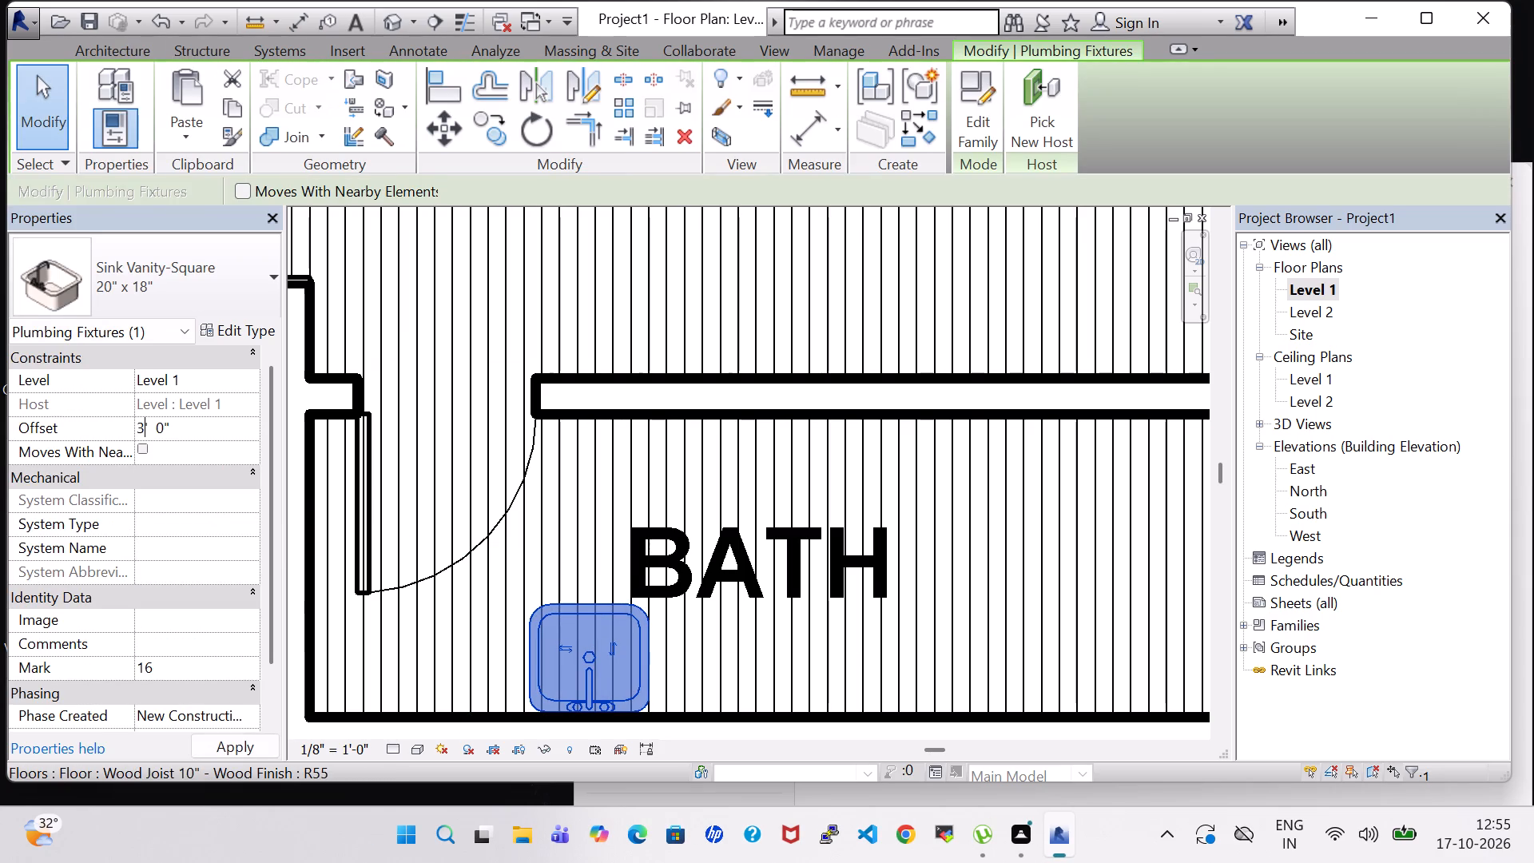
key(Return)
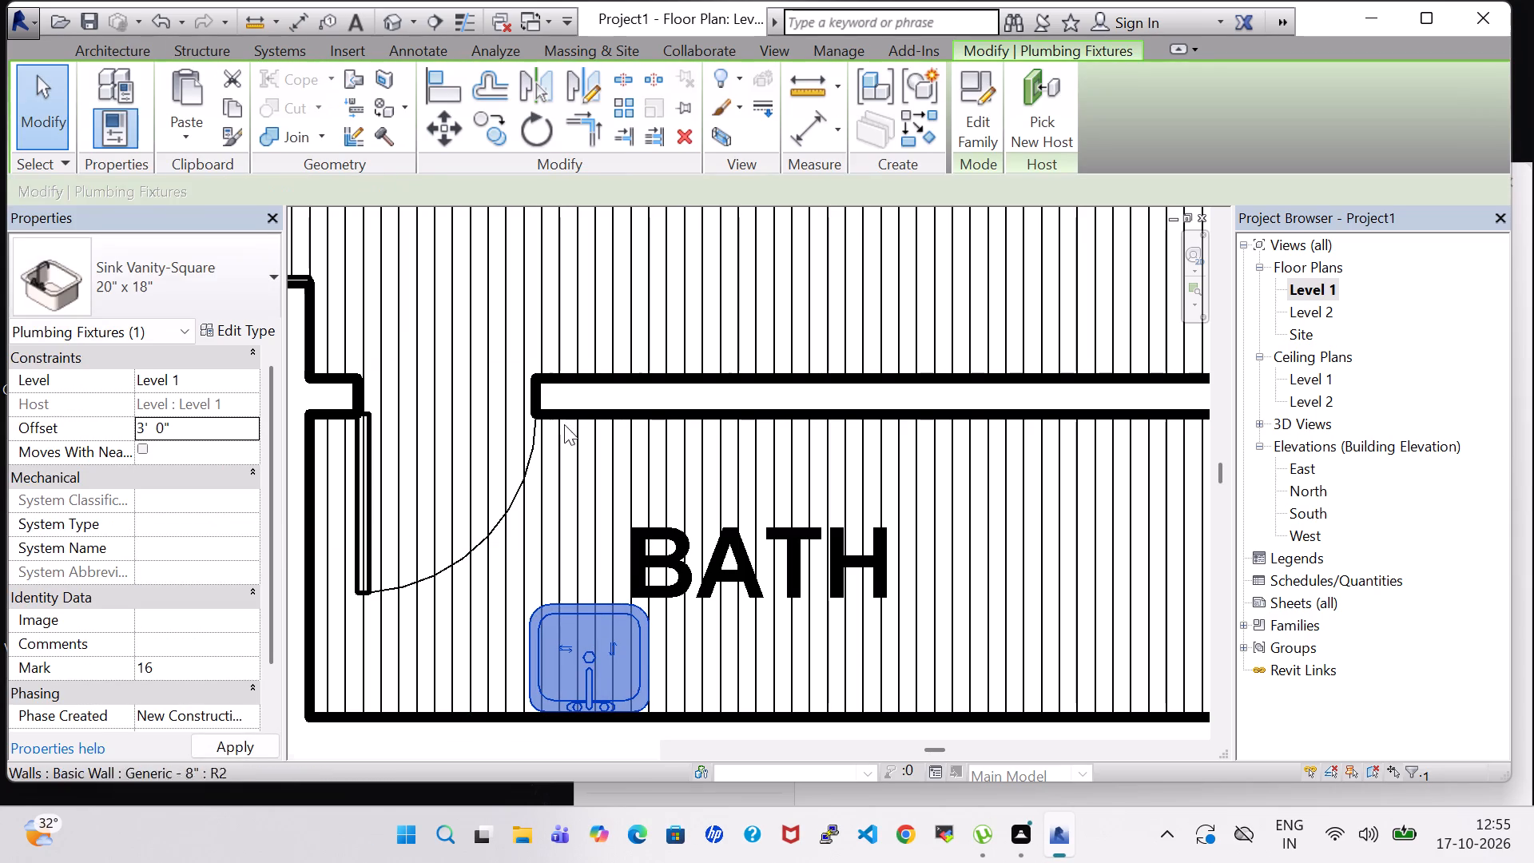
Copy the free-standing 30" x 60" tub from the bath beside the OPEN area above the T.V. lounge into the new BATH.
scroll(674, 487, down, 2)
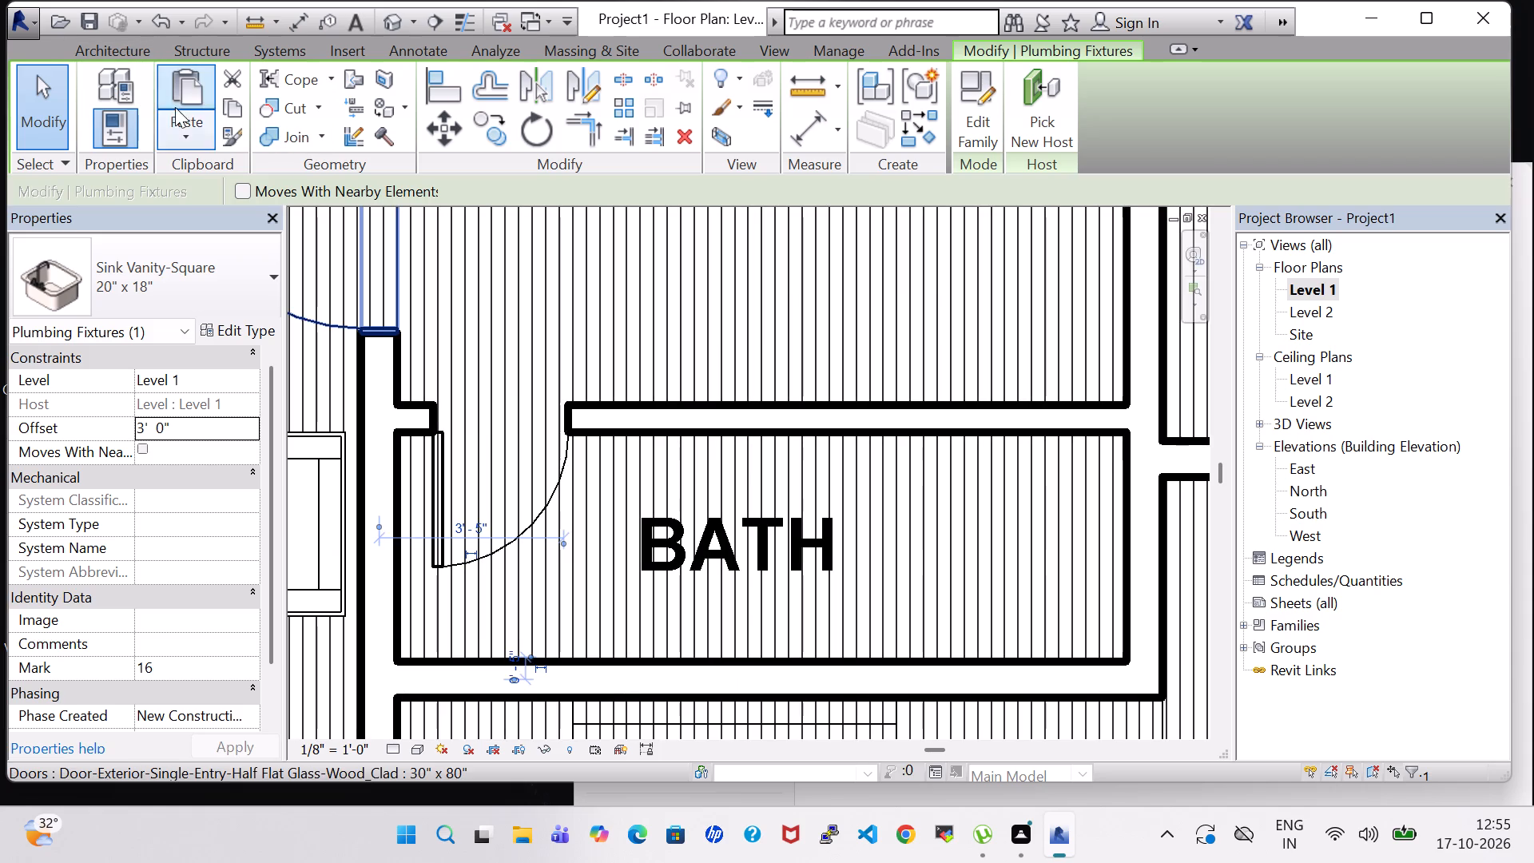
scroll(205, 137, down, 3)
scroll(899, 364, down, 5)
middle_click(899, 364)
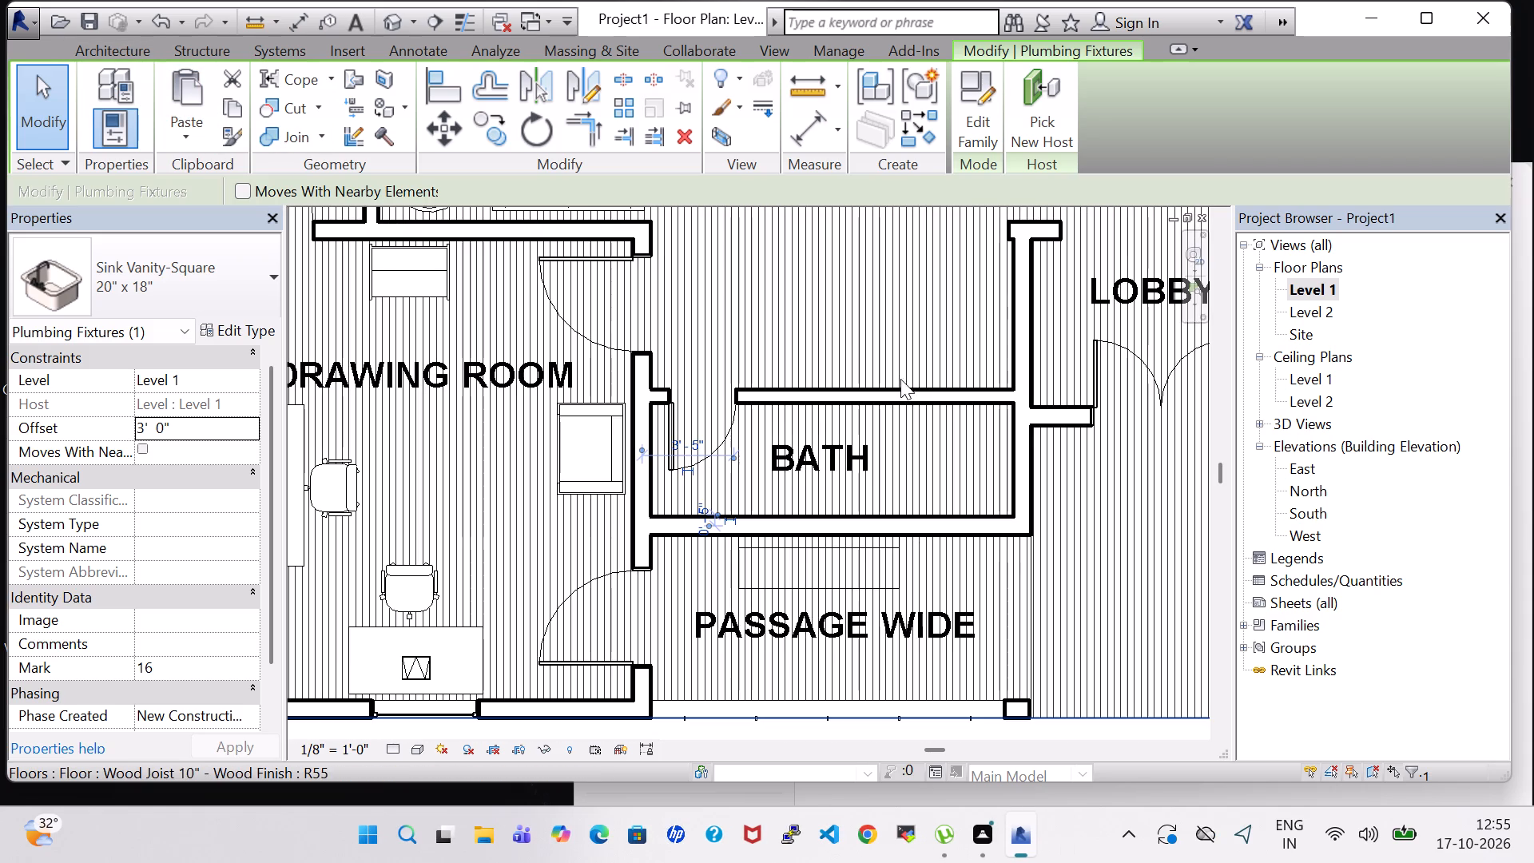
scroll(849, 331, down, 2)
middle_drag(849, 331, 809, 447)
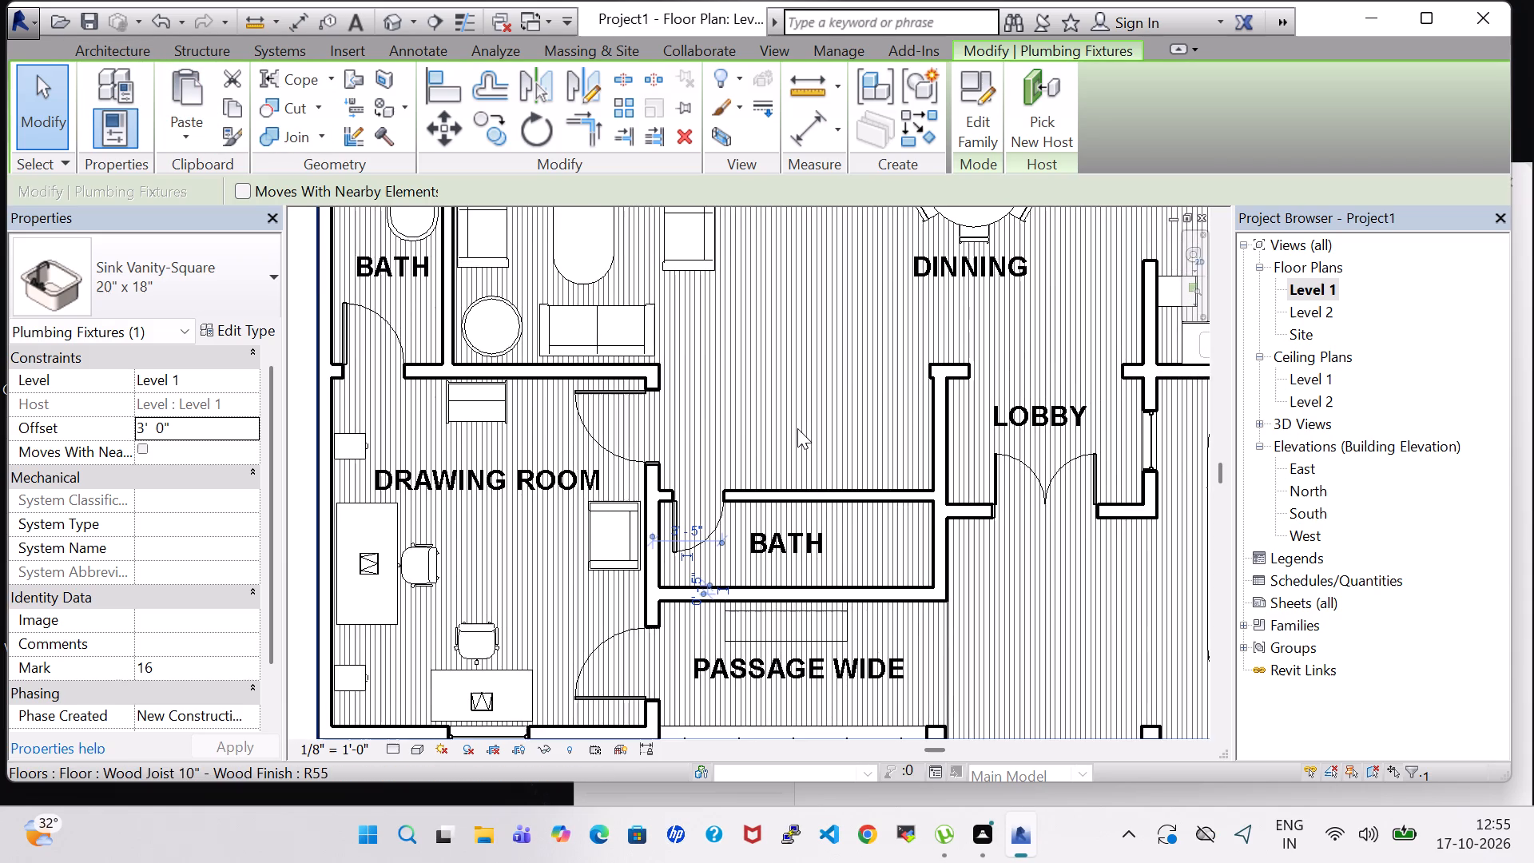
scroll(797, 424, down, 1)
middle_drag(792, 404, 648, 455)
scroll(668, 455, down, 3)
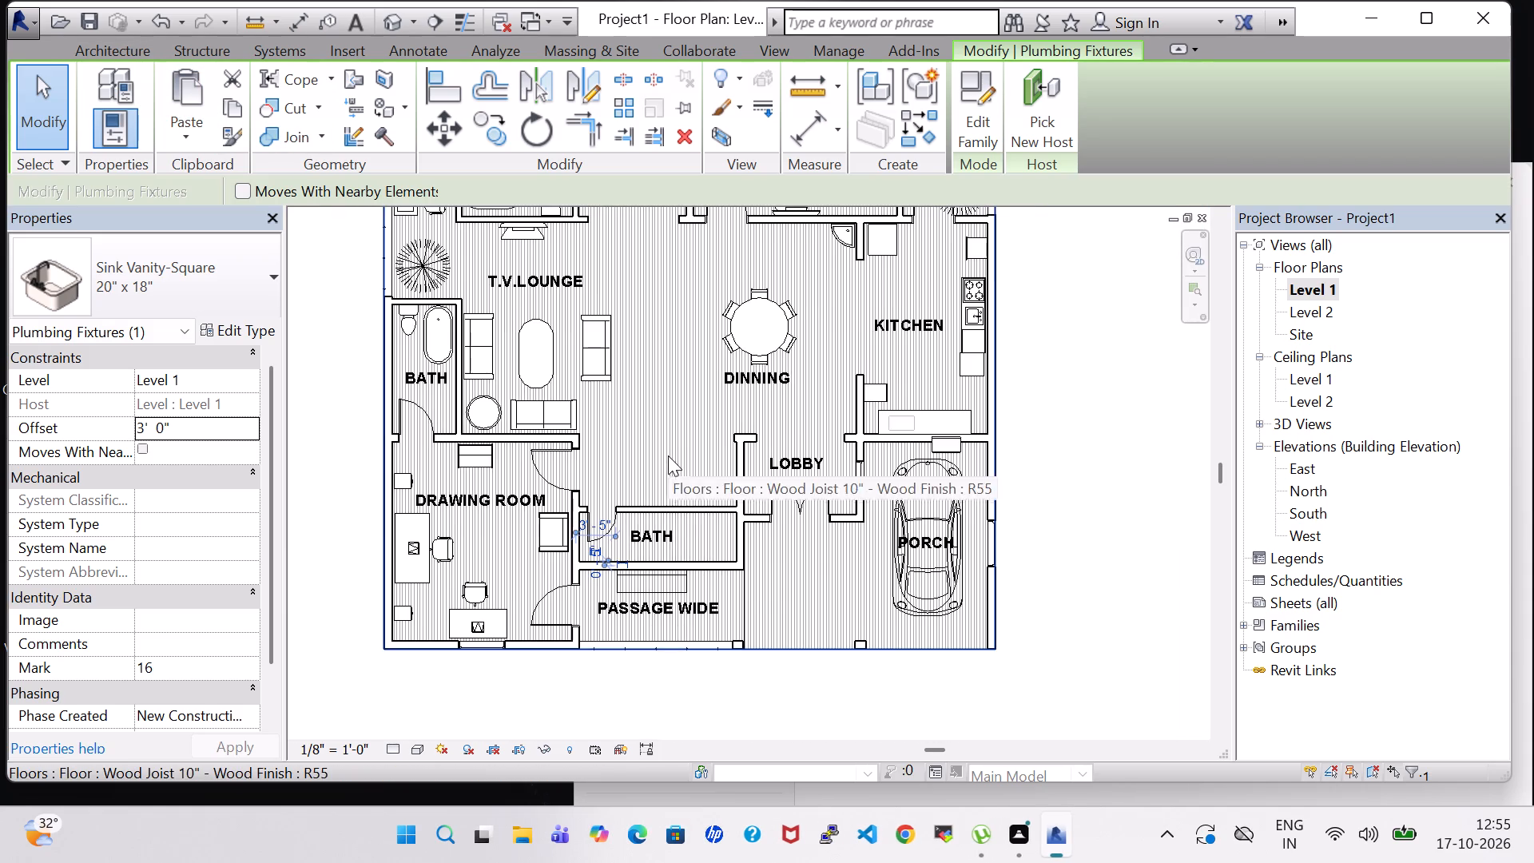
middle_drag(668, 423, 670, 519)
scroll(672, 507, down, 1)
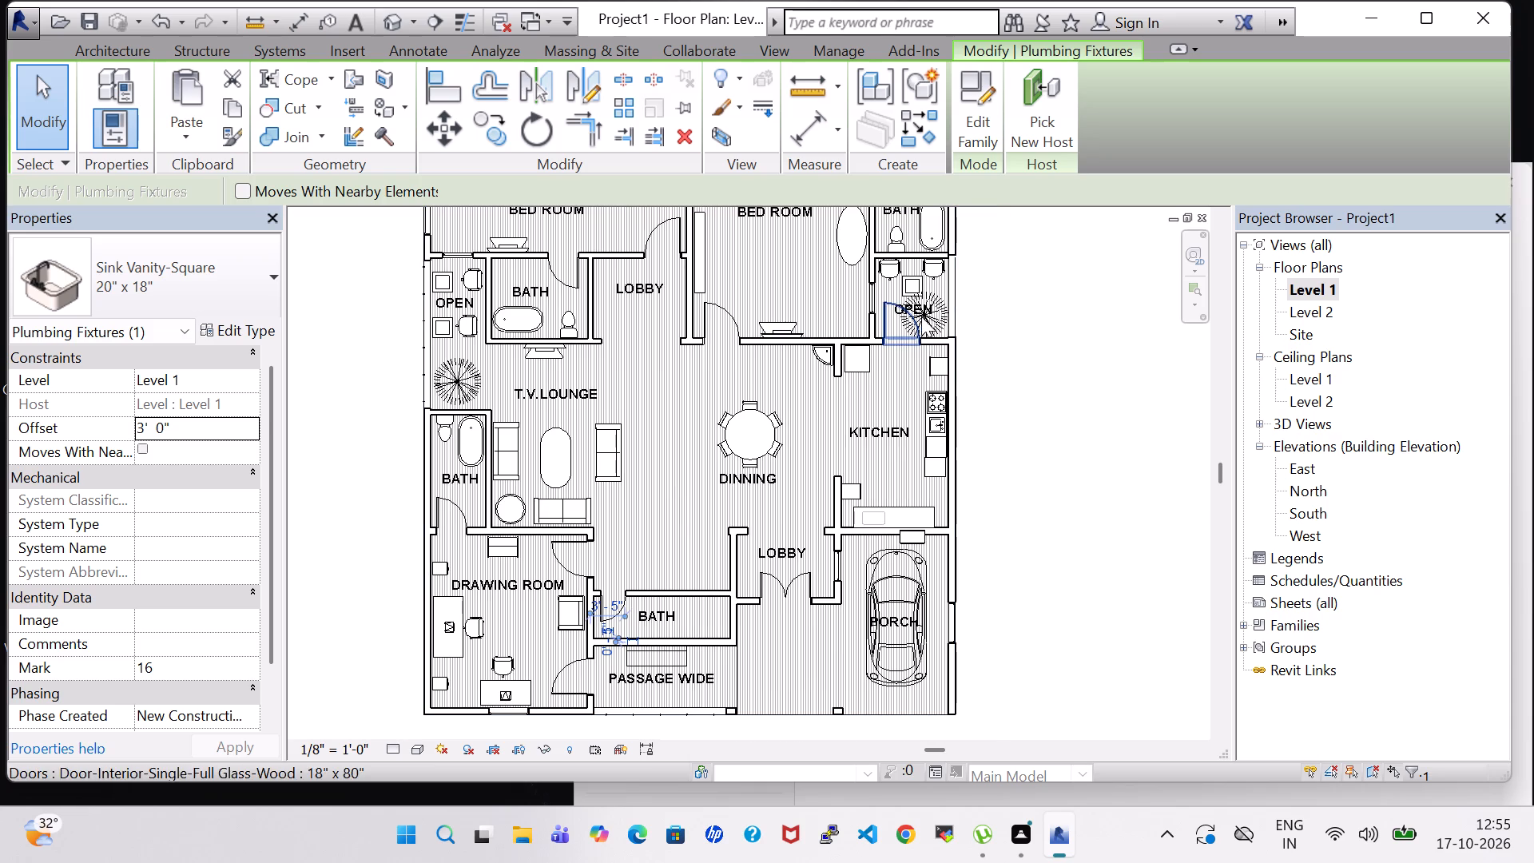
click(514, 320)
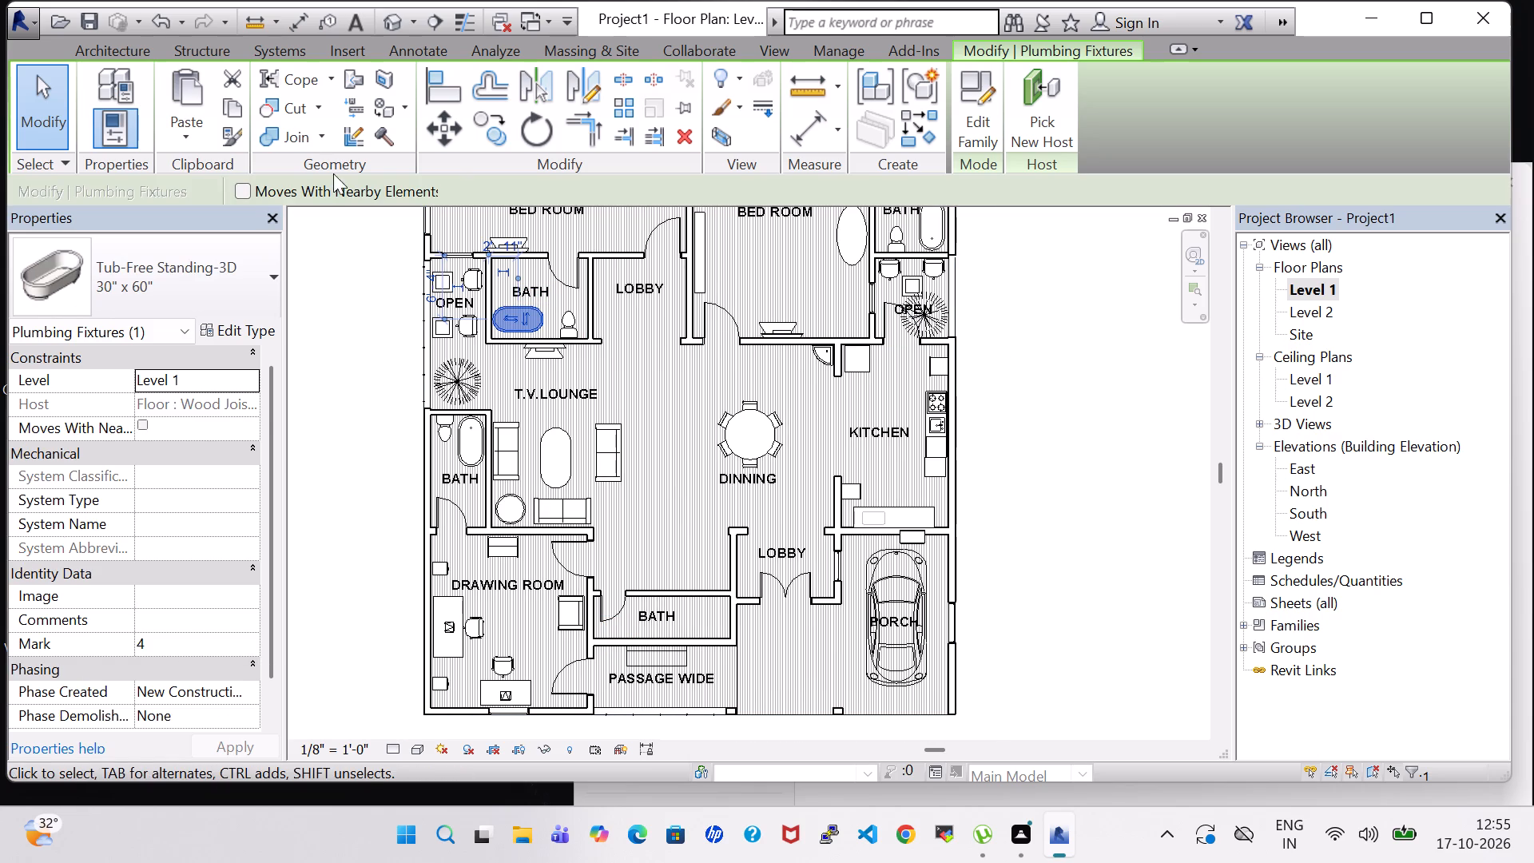
click(220, 109)
click(200, 127)
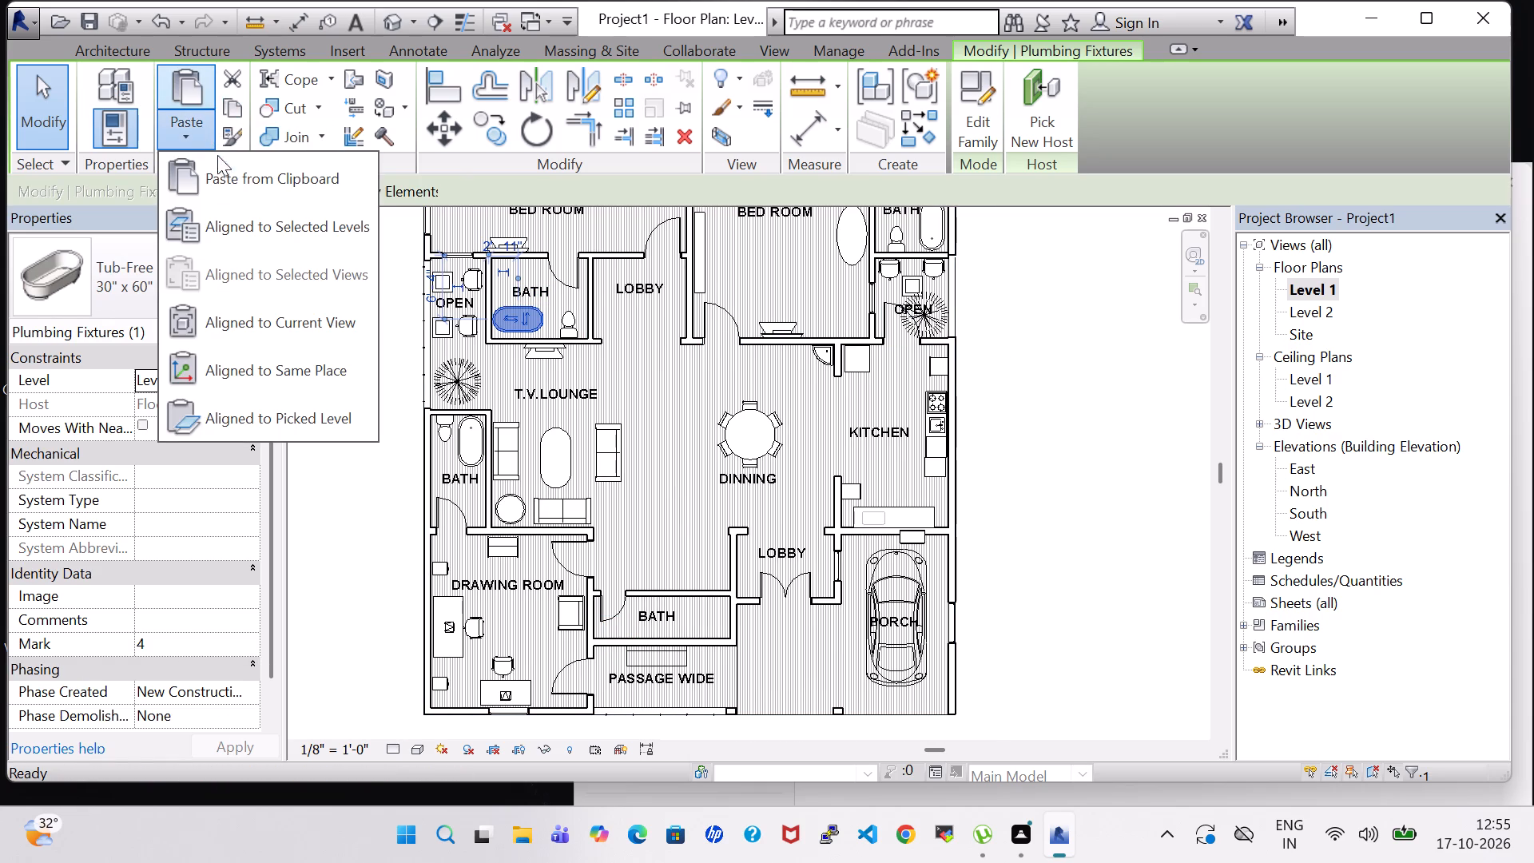
click(235, 178)
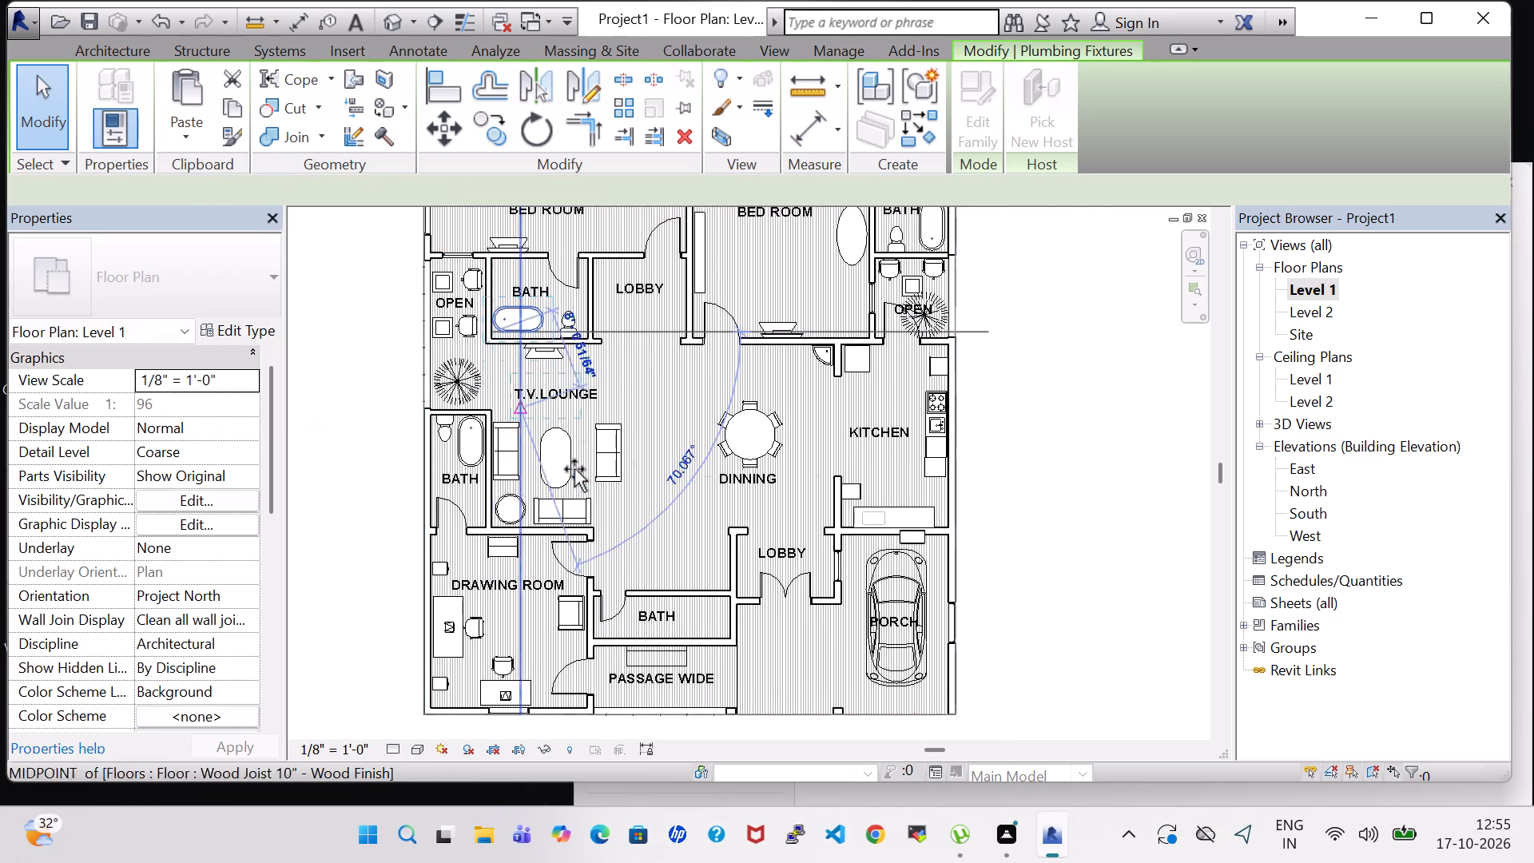
scroll(682, 628, up, 7)
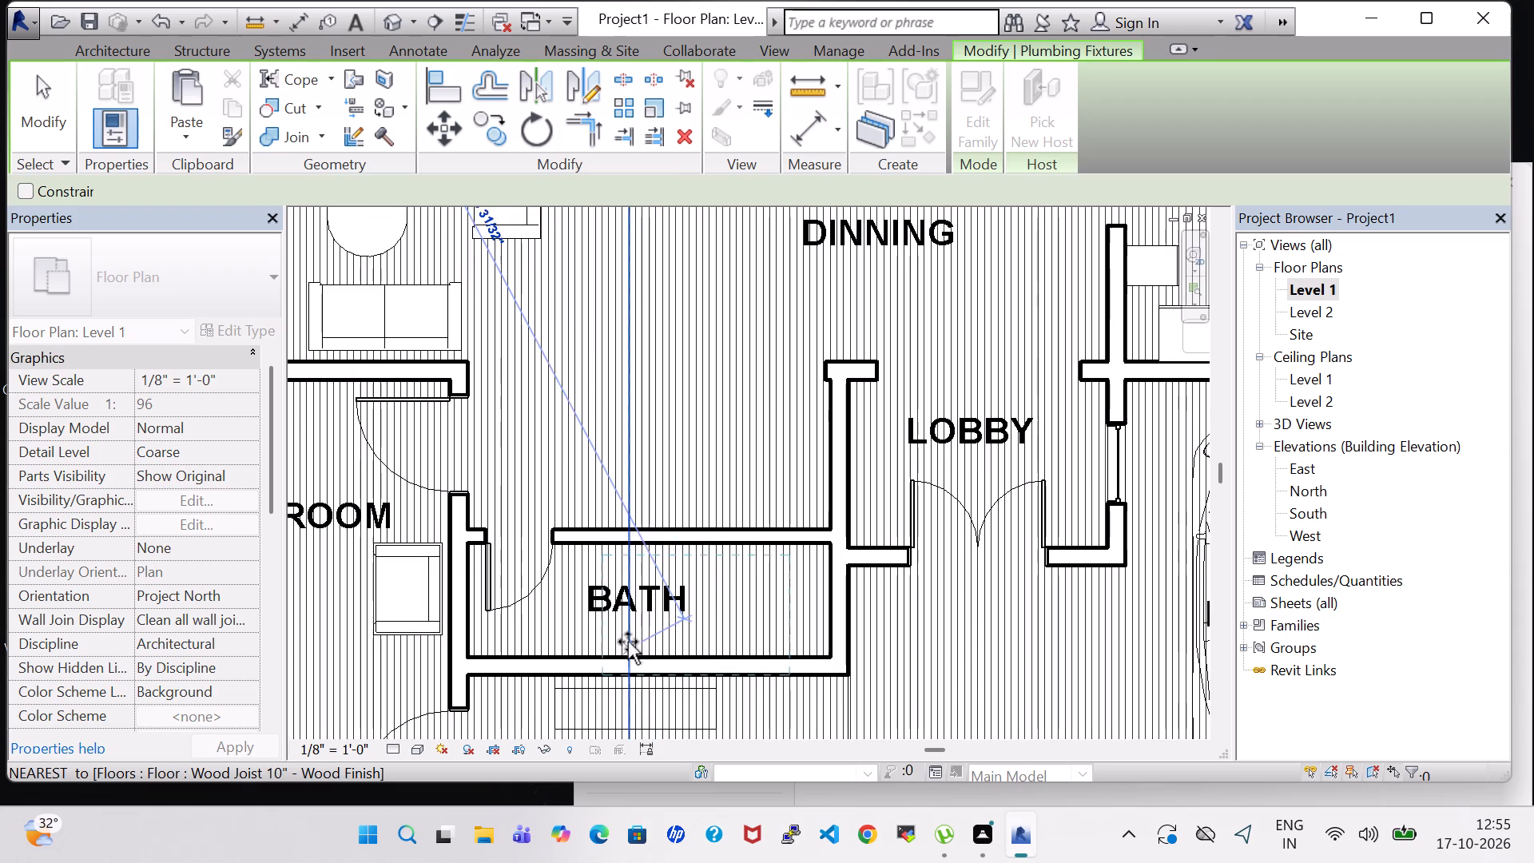
click(646, 642)
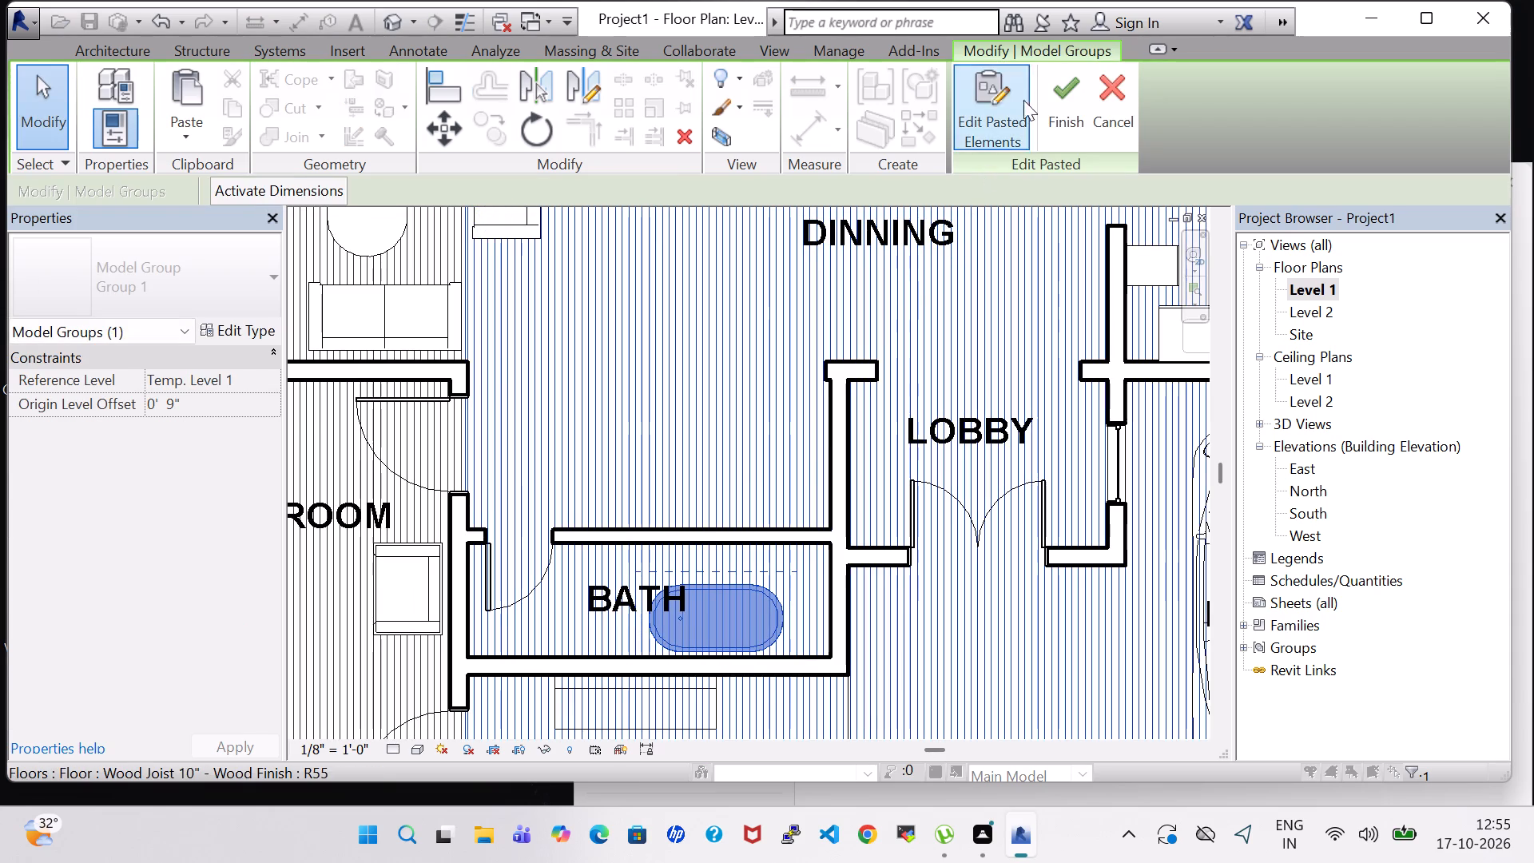
click(1057, 102)
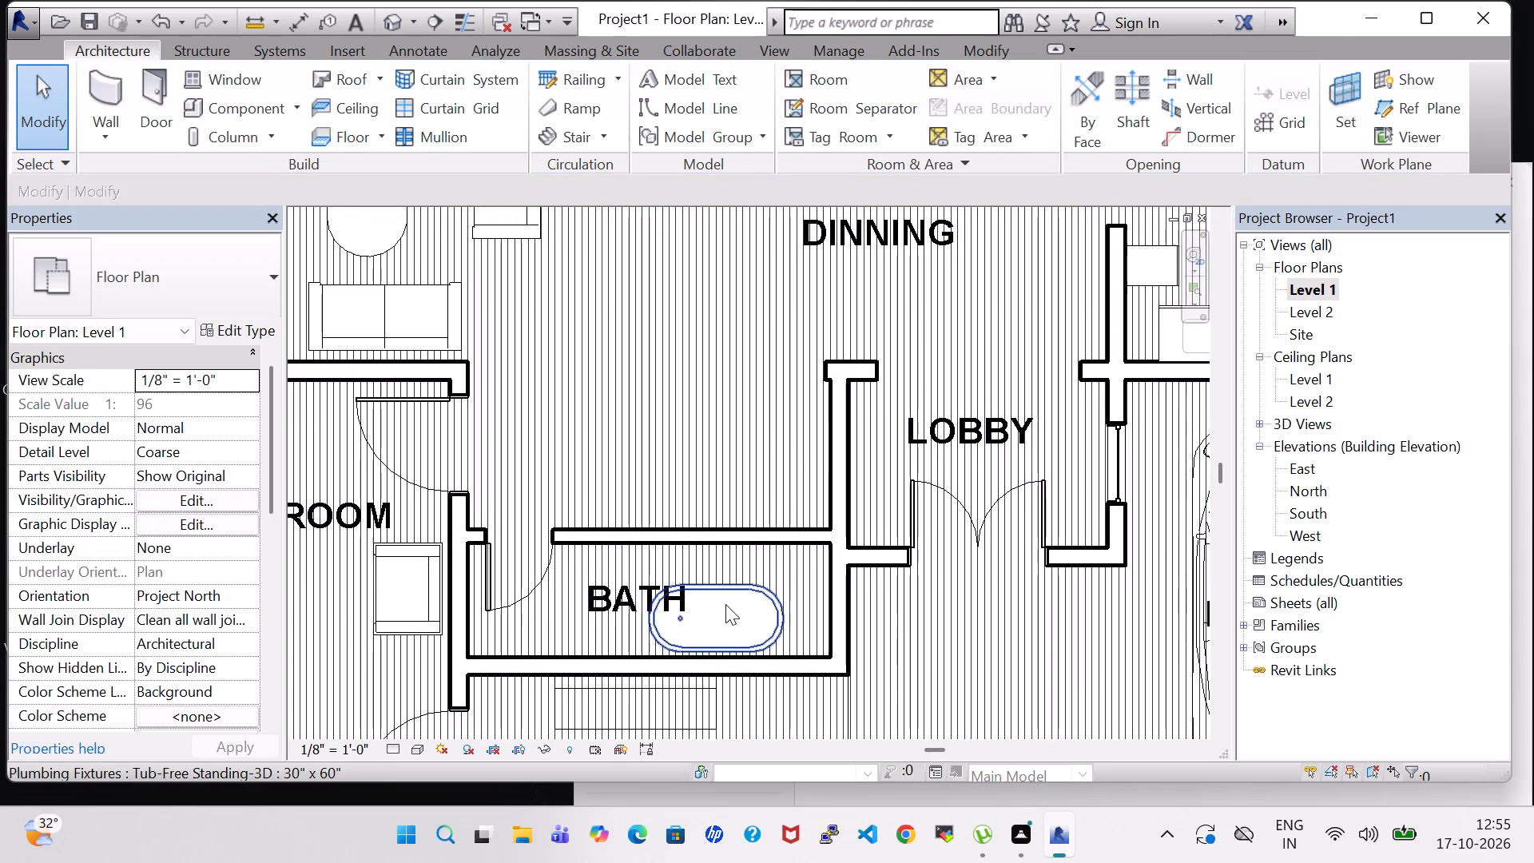
Rotate the pasted tub 180° so its drain end faces the lobby-side wall of the new BATH.
click(725, 603)
key(space)
key(space)
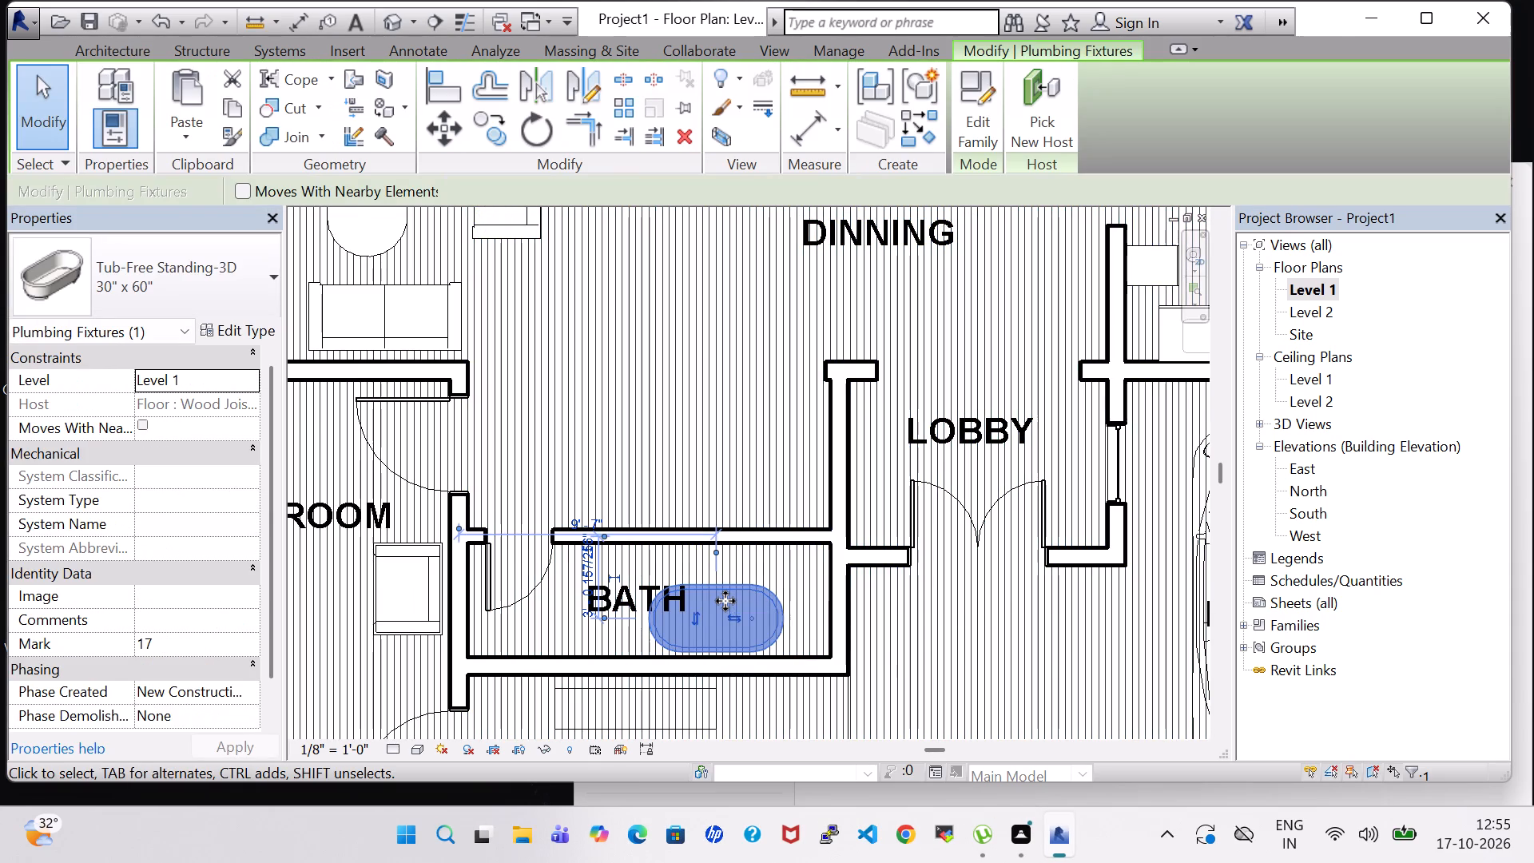
scroll(325, 502, down, 3)
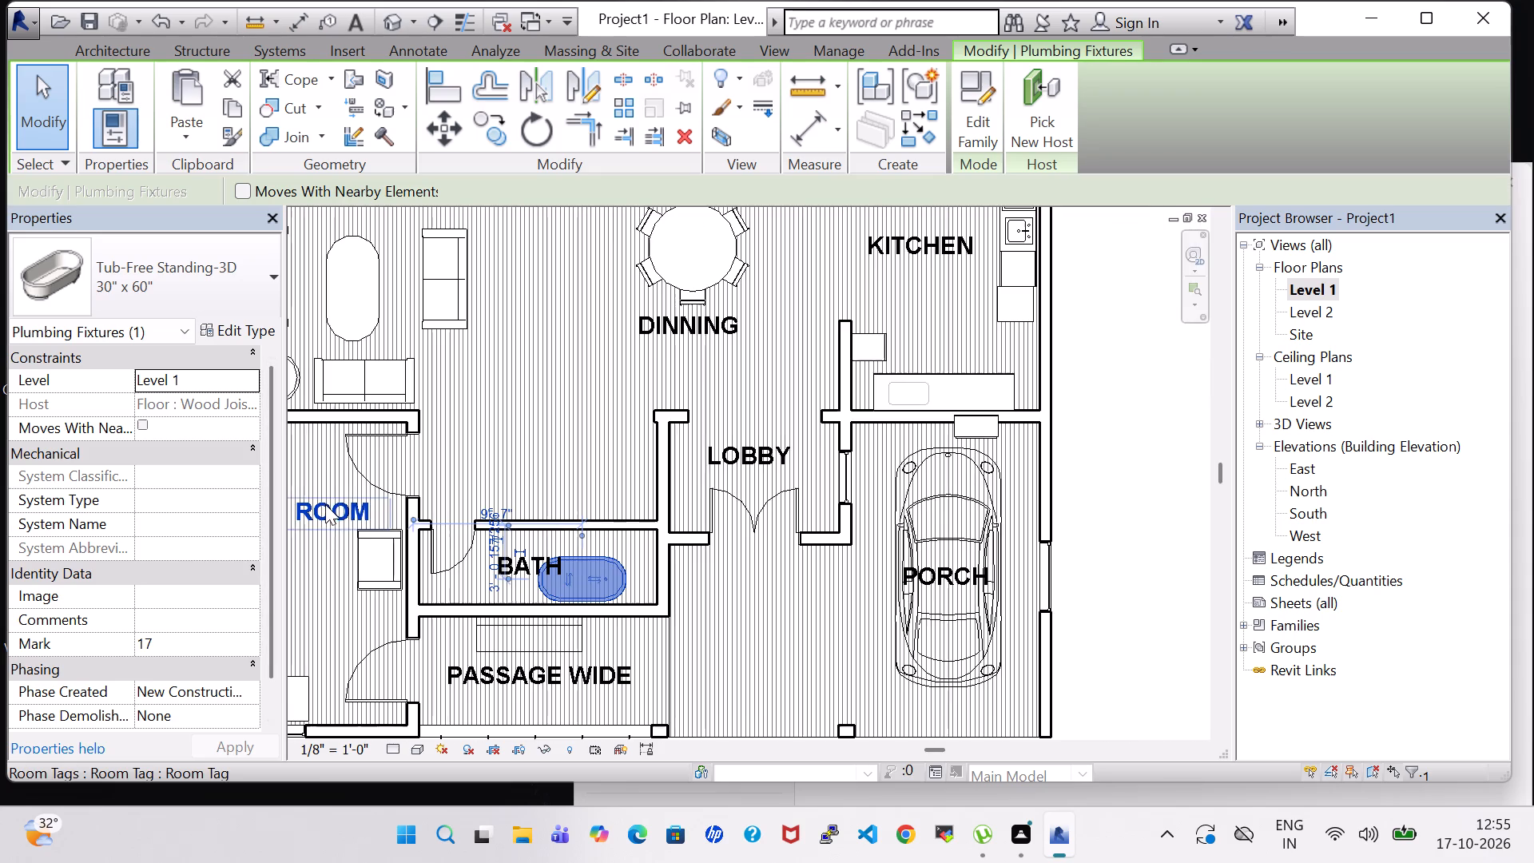
click(1119, 519)
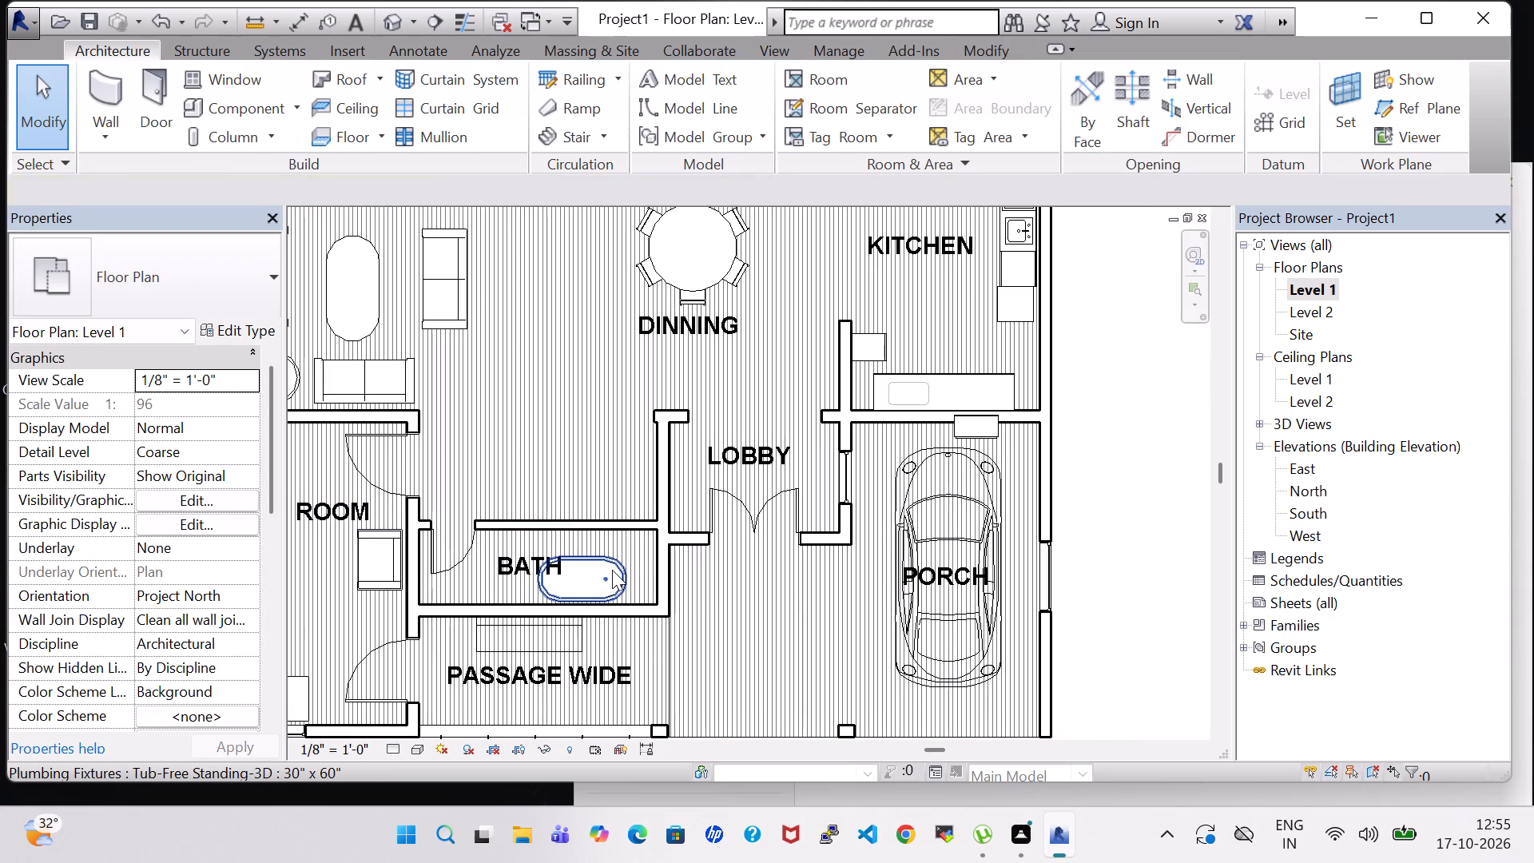
Nudge the tub along the new BATH until its drain end sits just clear of the lobby-side wall.
click(612, 570)
key(Up)
key(Right)
key(Right)
key(Right)
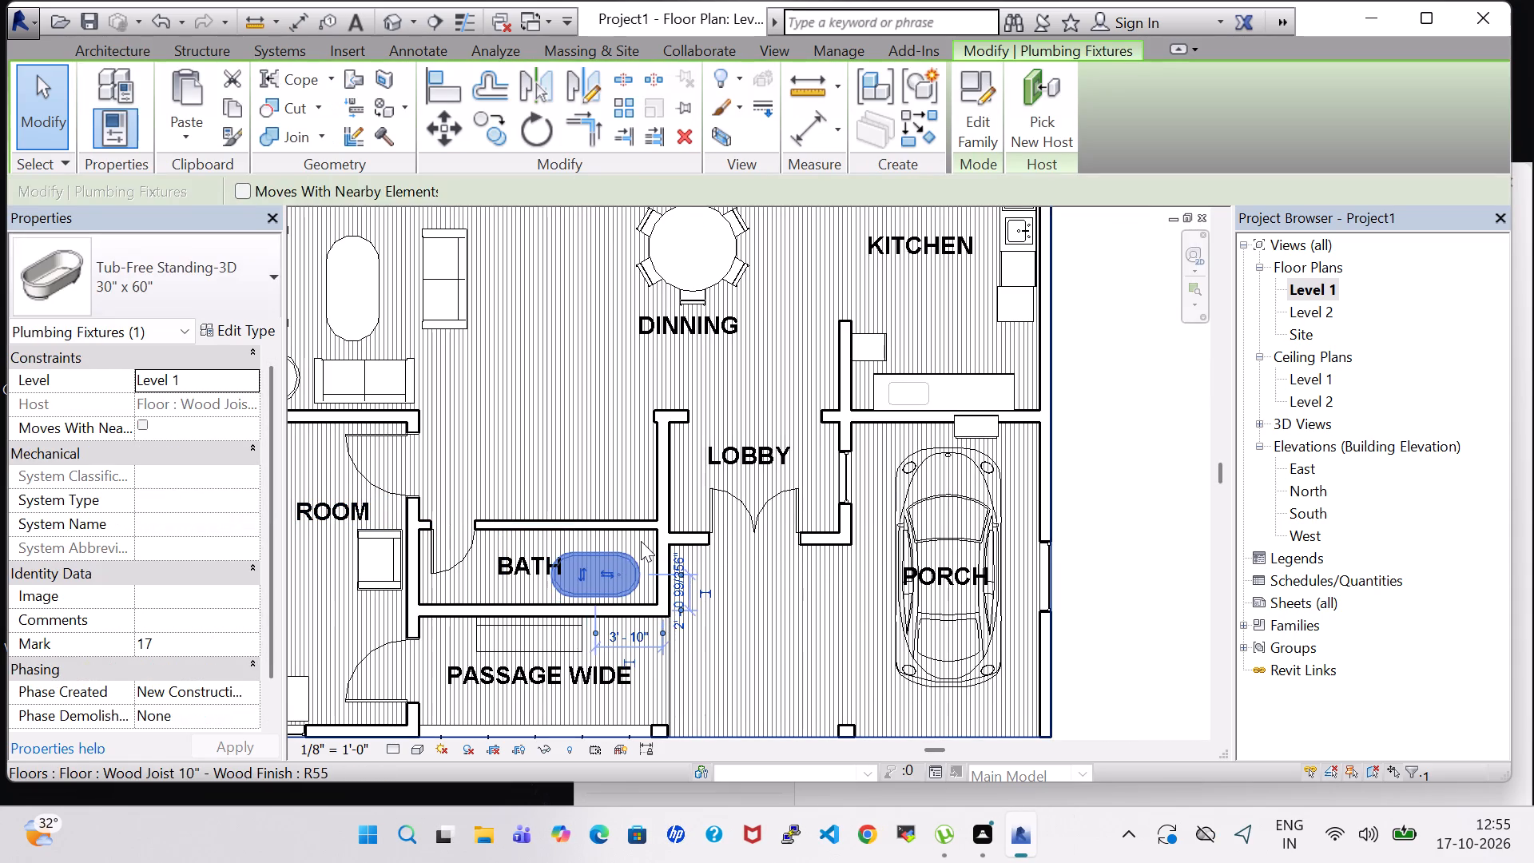
key(Right)
key(Down)
key(Right)
key(Right)
key(Right)
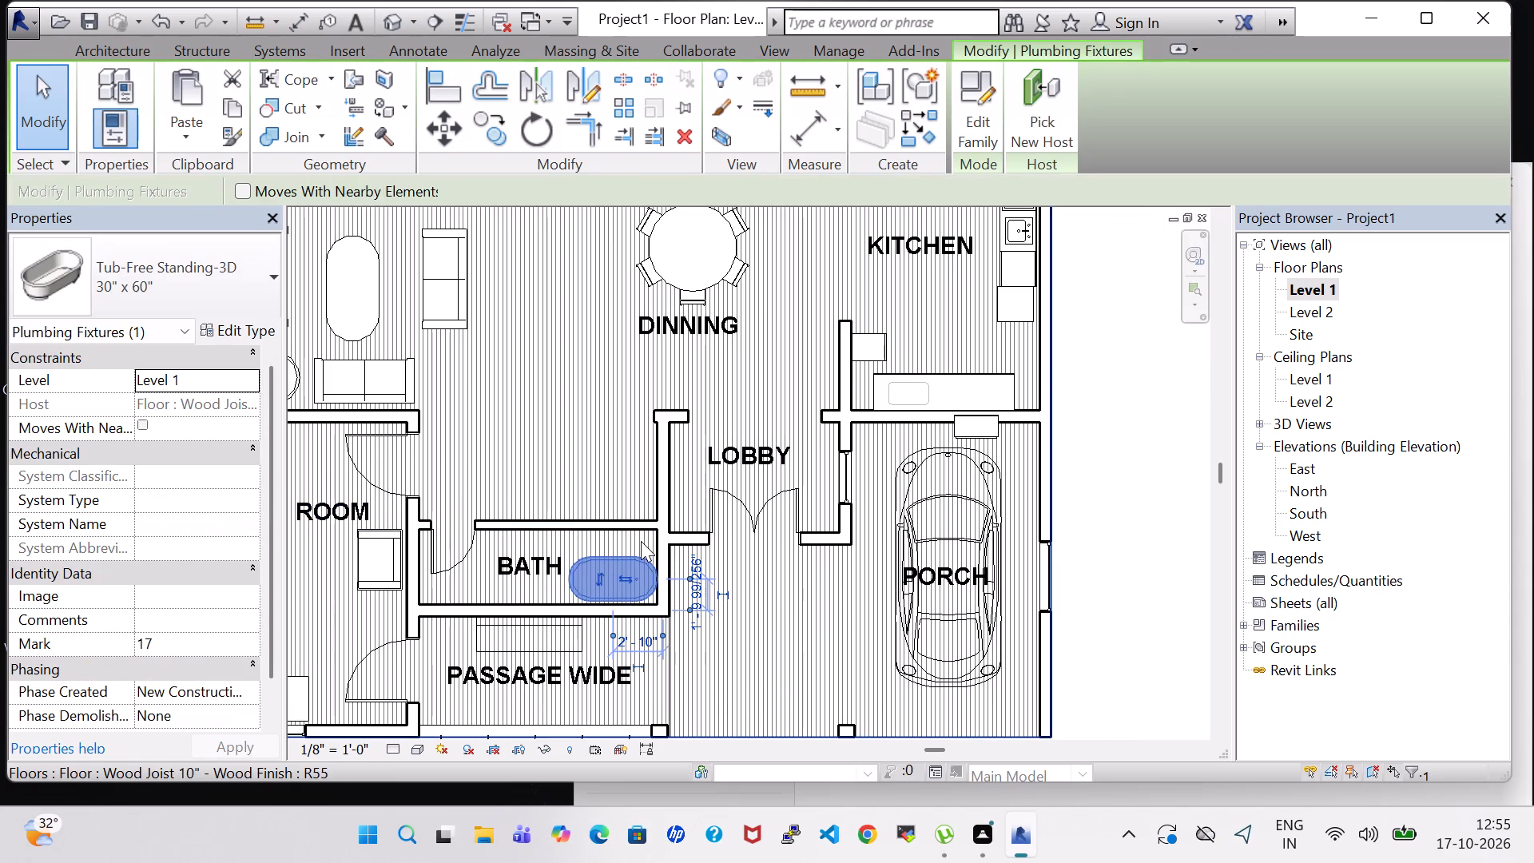
key(Left)
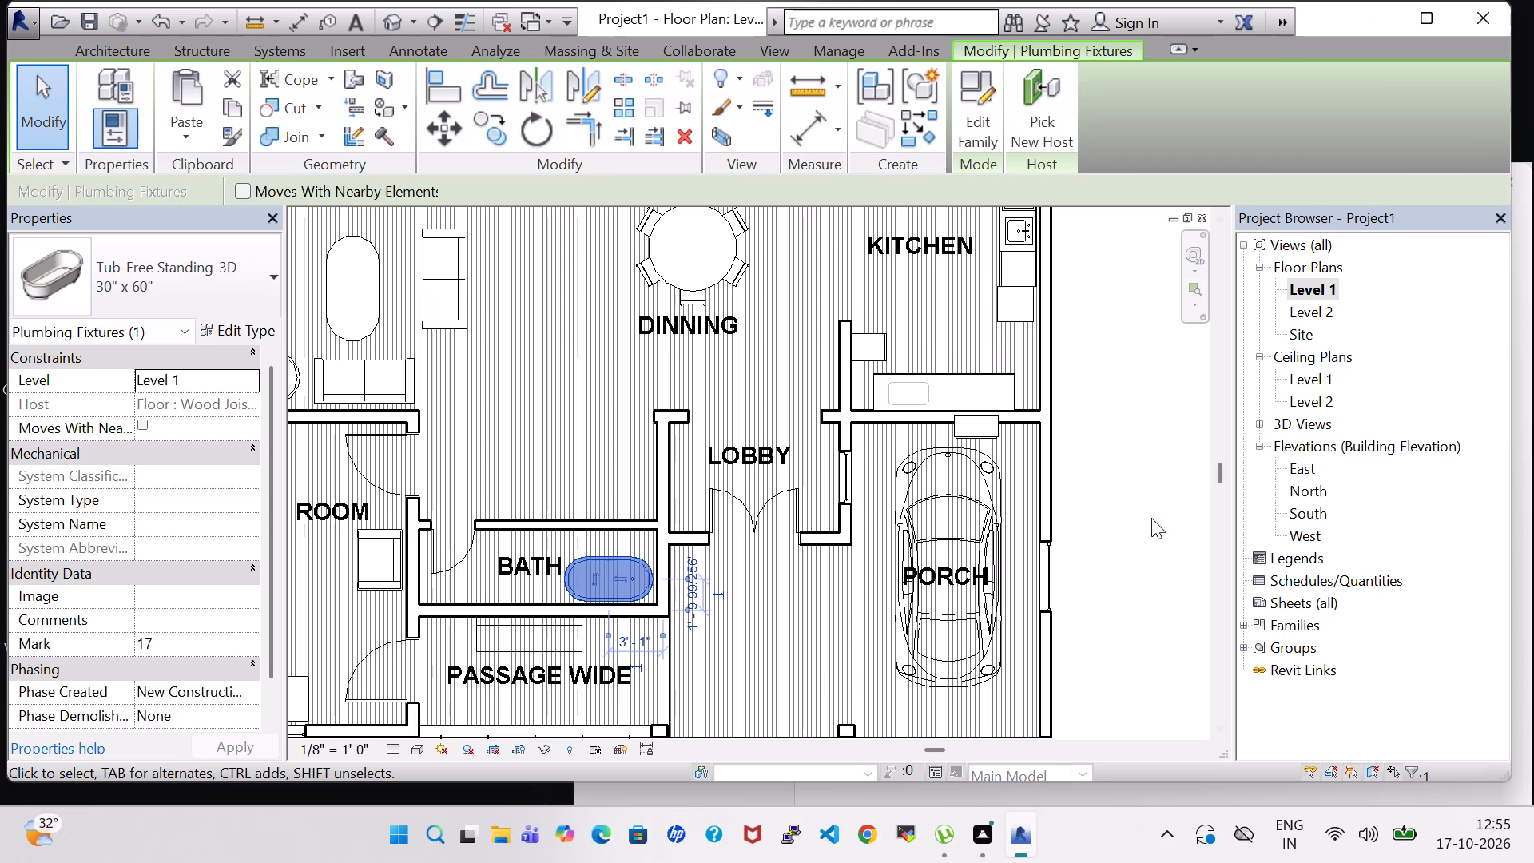
click(1120, 529)
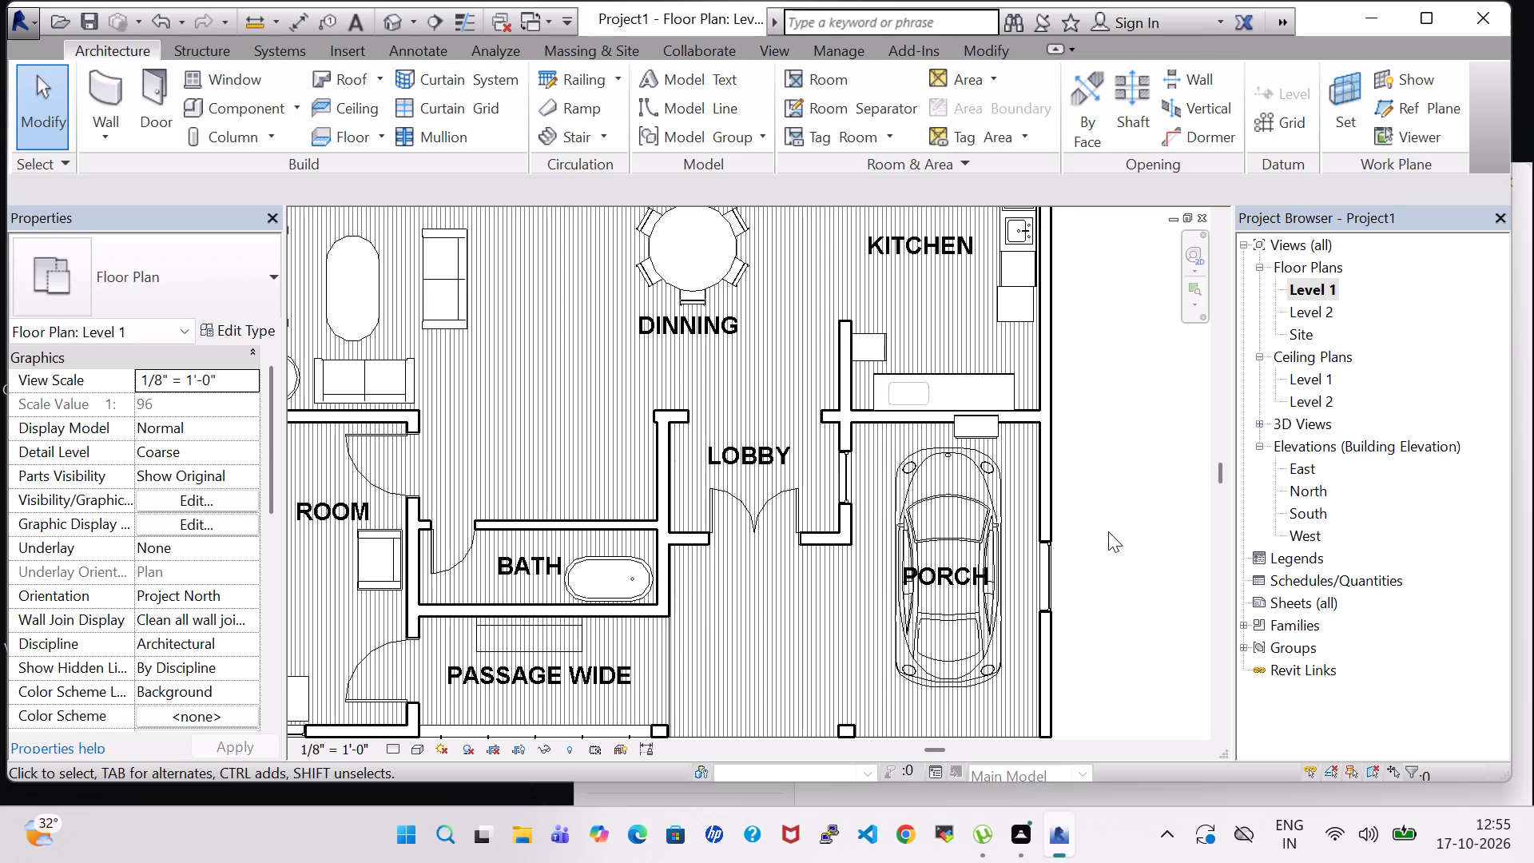
Nudge the tub away from the PASSAGE WIDE side, up against the wall containing the new BATH's door.
scroll(1107, 532, up, 3)
middle_drag(1107, 532, 1185, 594)
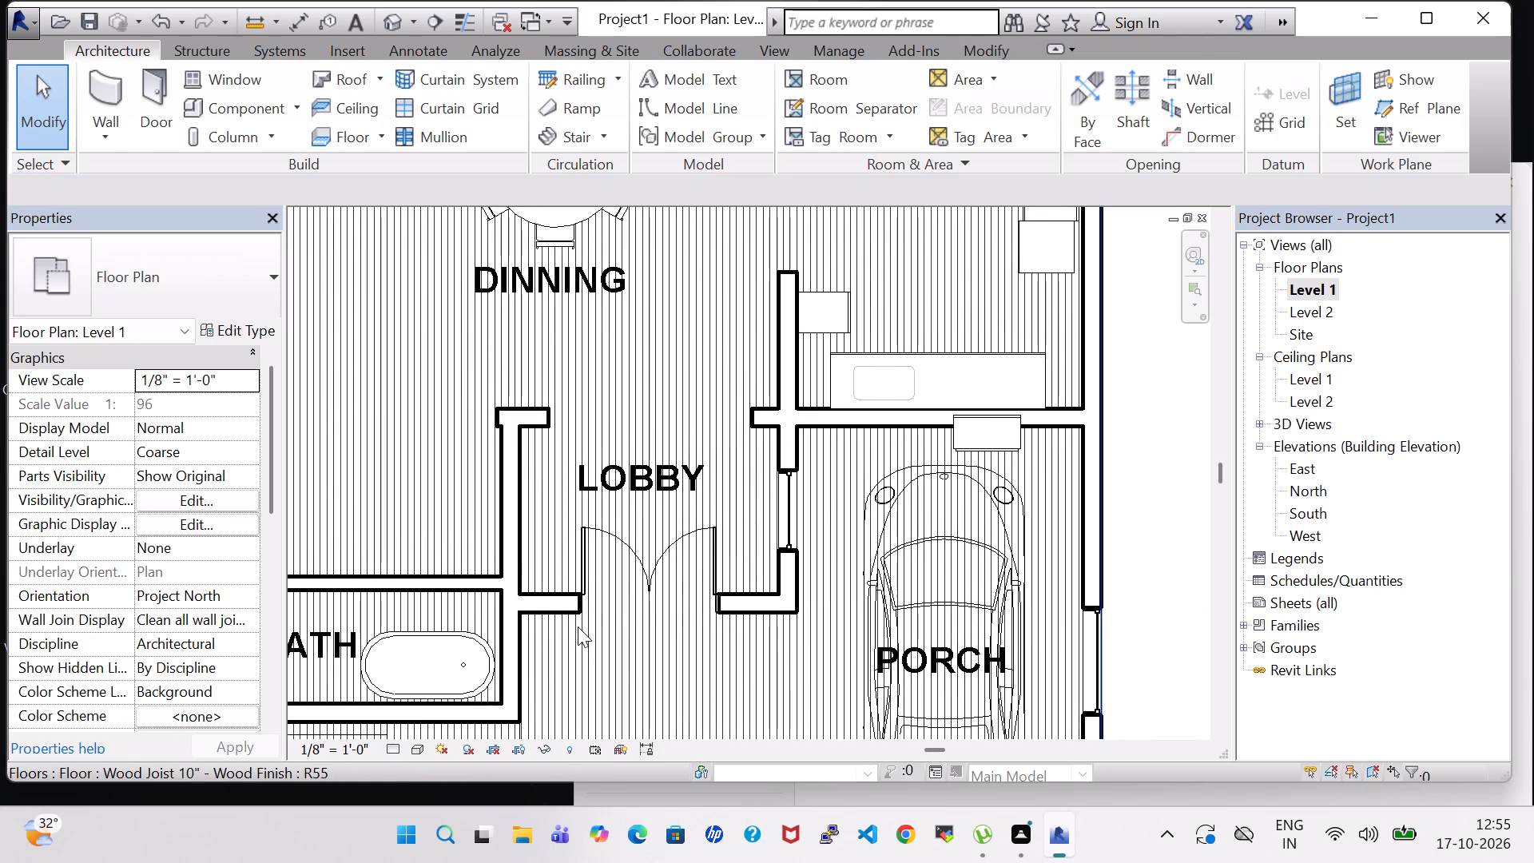
scroll(589, 619, down, 3)
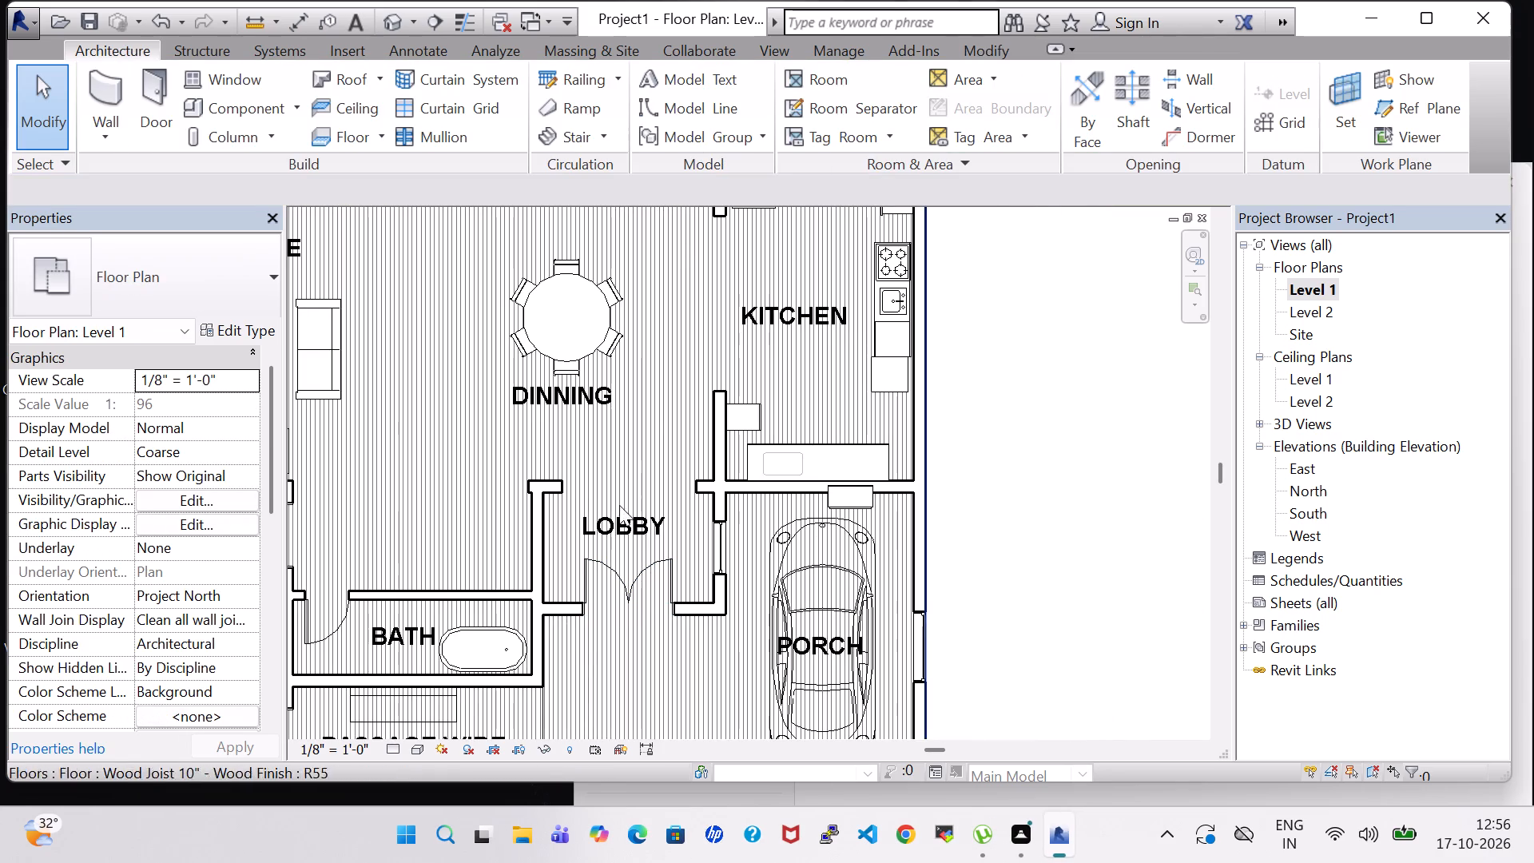
click(498, 634)
key(Up)
key(Up)
key(Up)
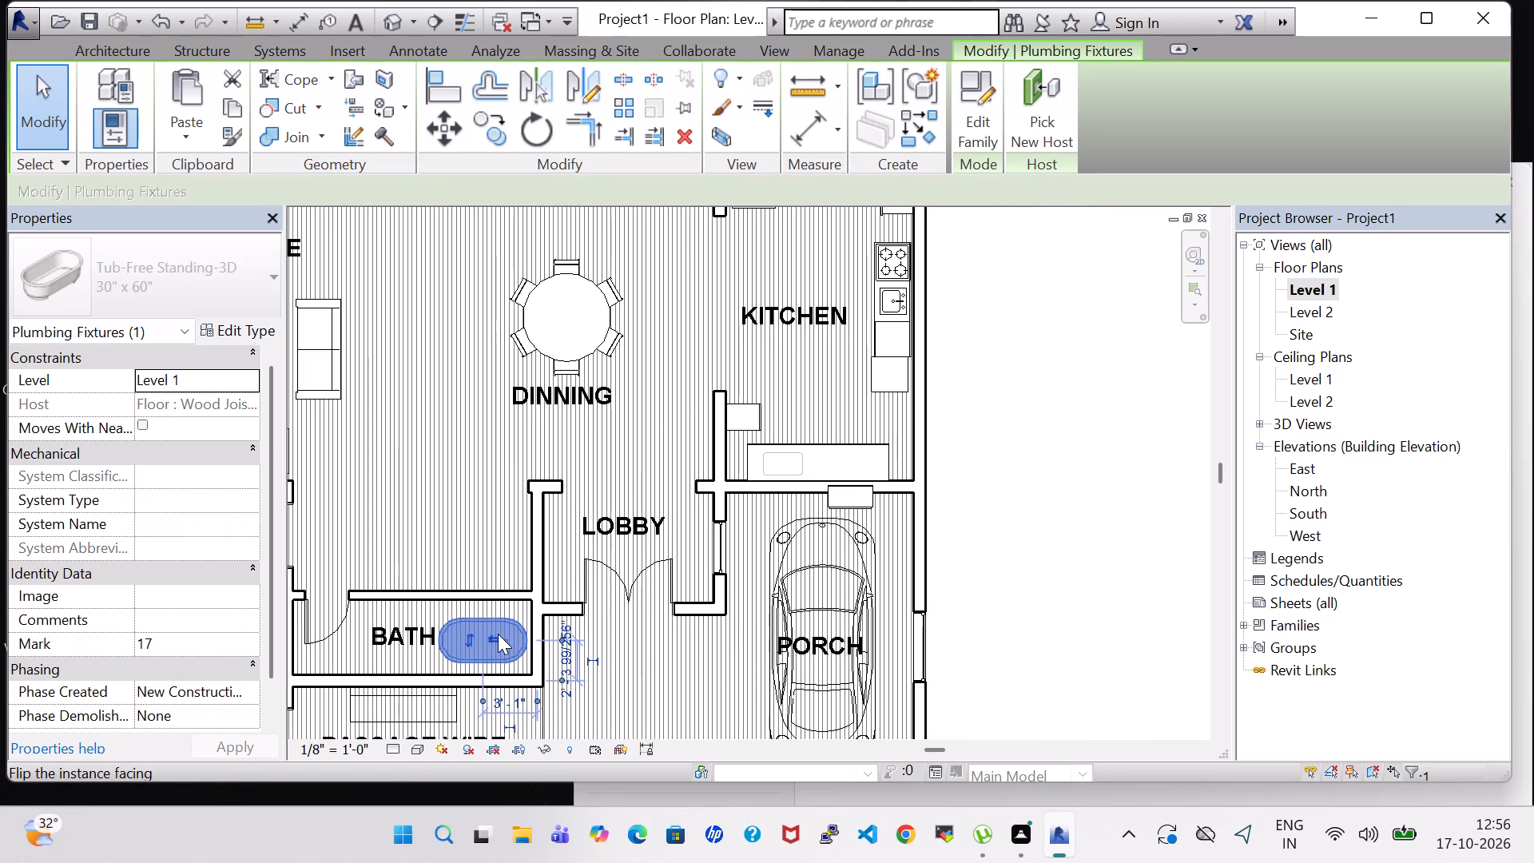
key(Up)
key(Up)
key(Up)
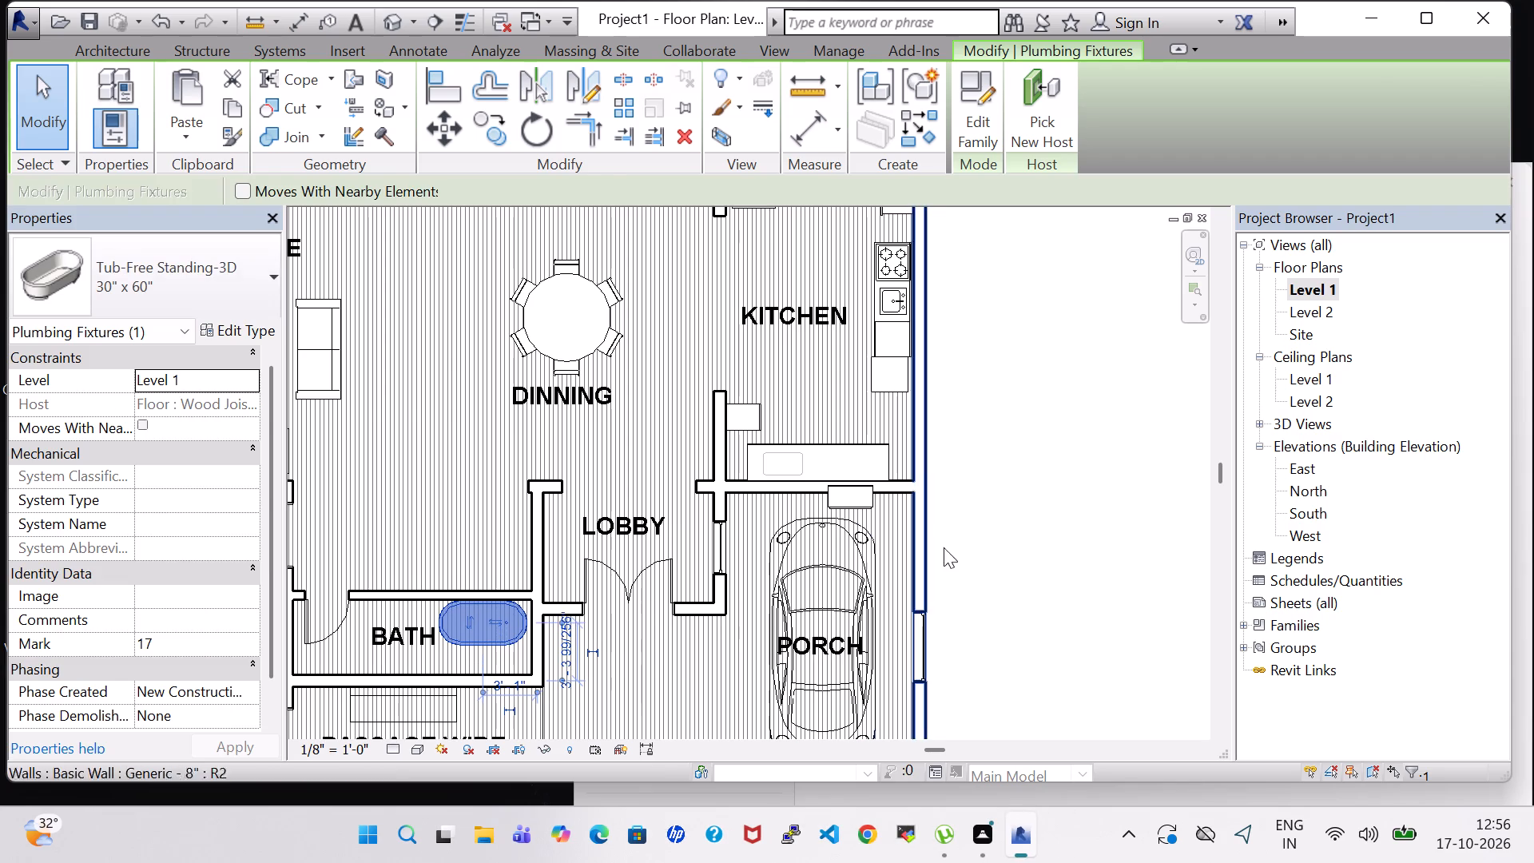
click(983, 532)
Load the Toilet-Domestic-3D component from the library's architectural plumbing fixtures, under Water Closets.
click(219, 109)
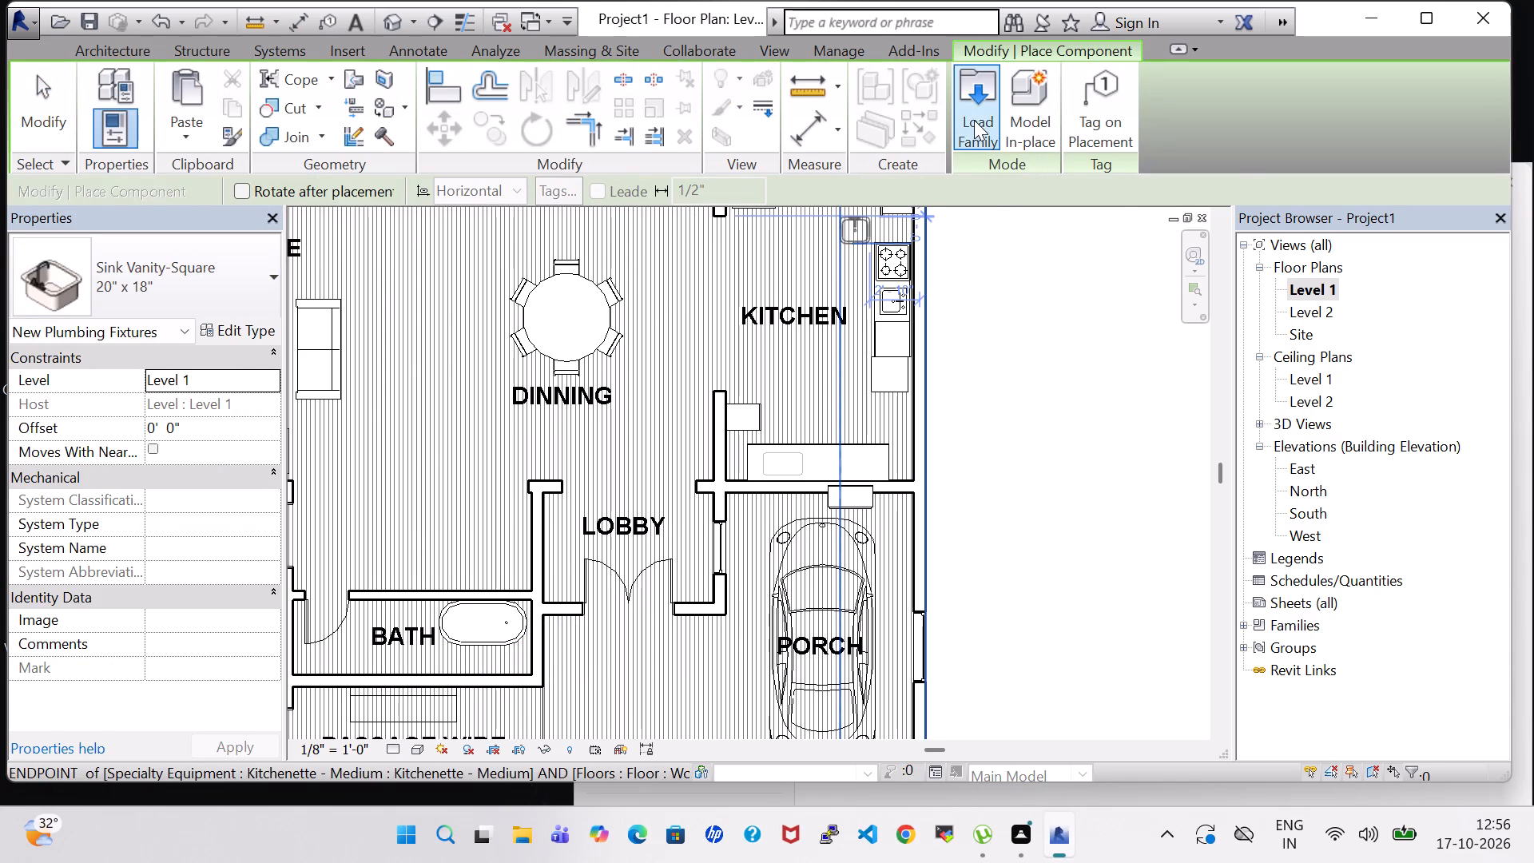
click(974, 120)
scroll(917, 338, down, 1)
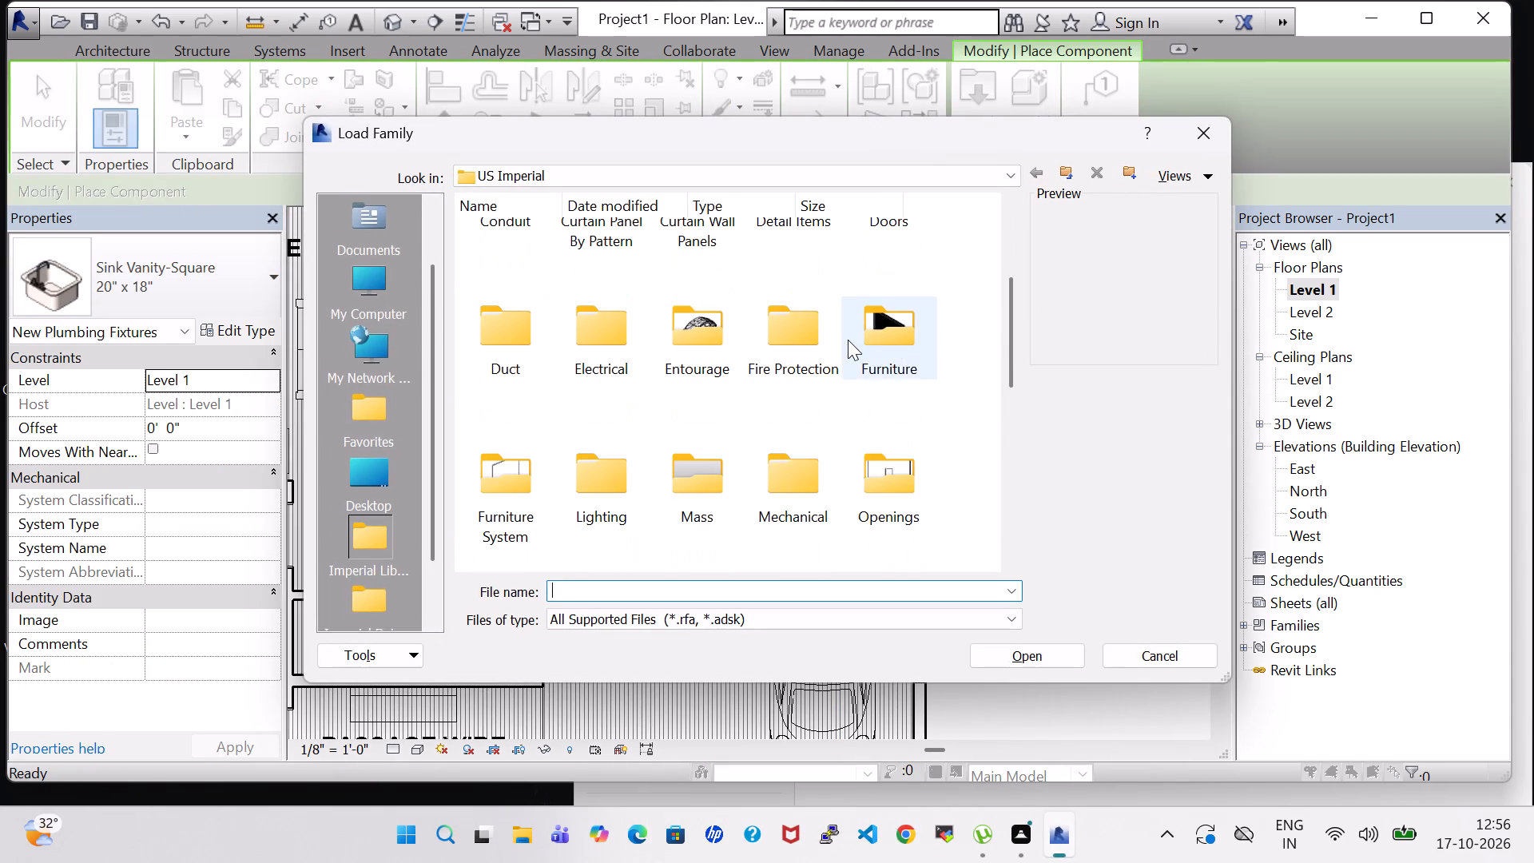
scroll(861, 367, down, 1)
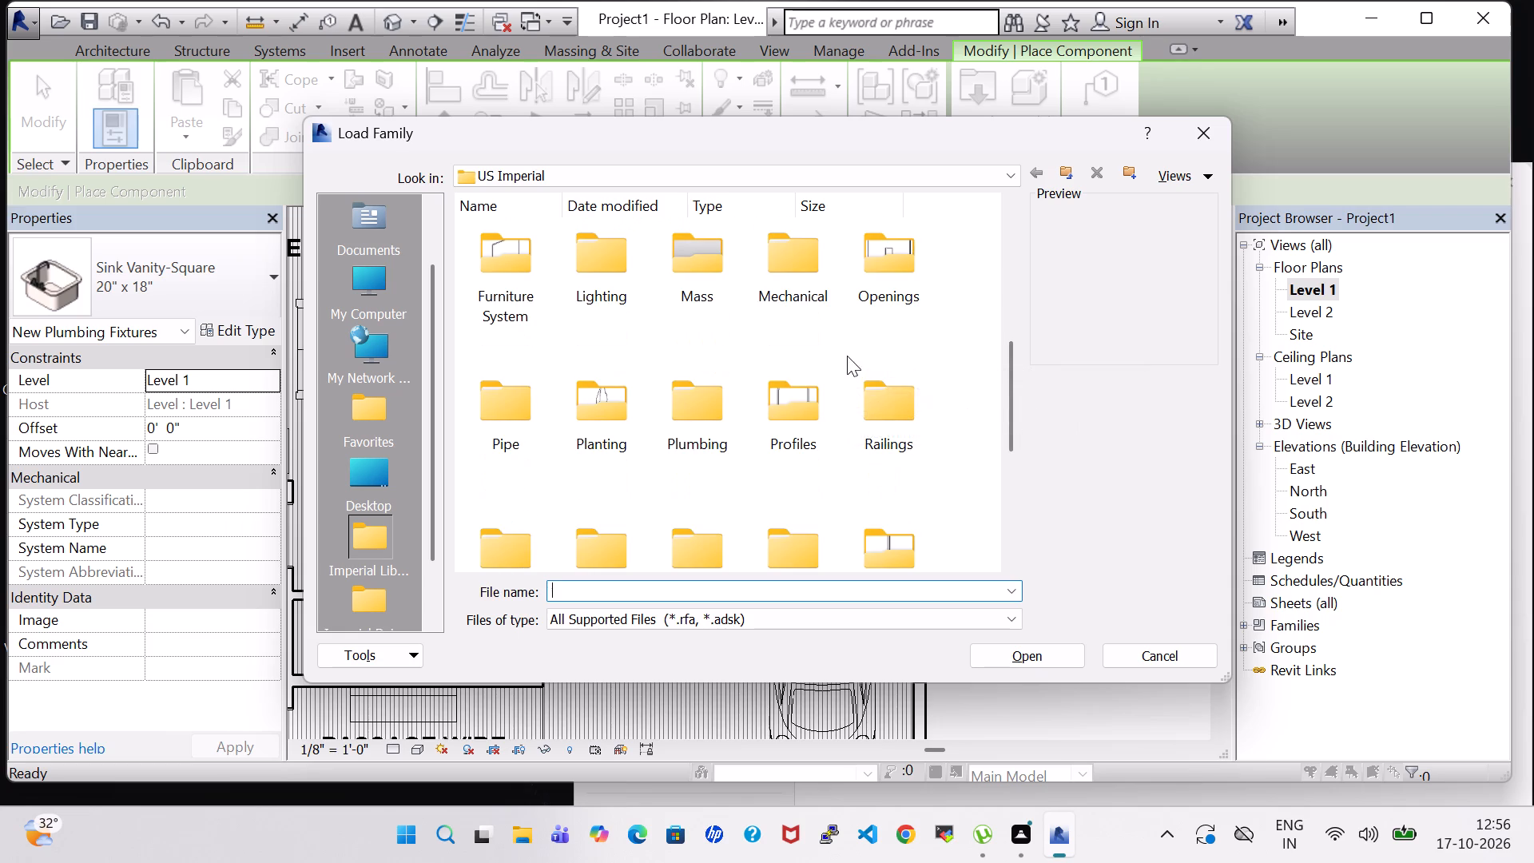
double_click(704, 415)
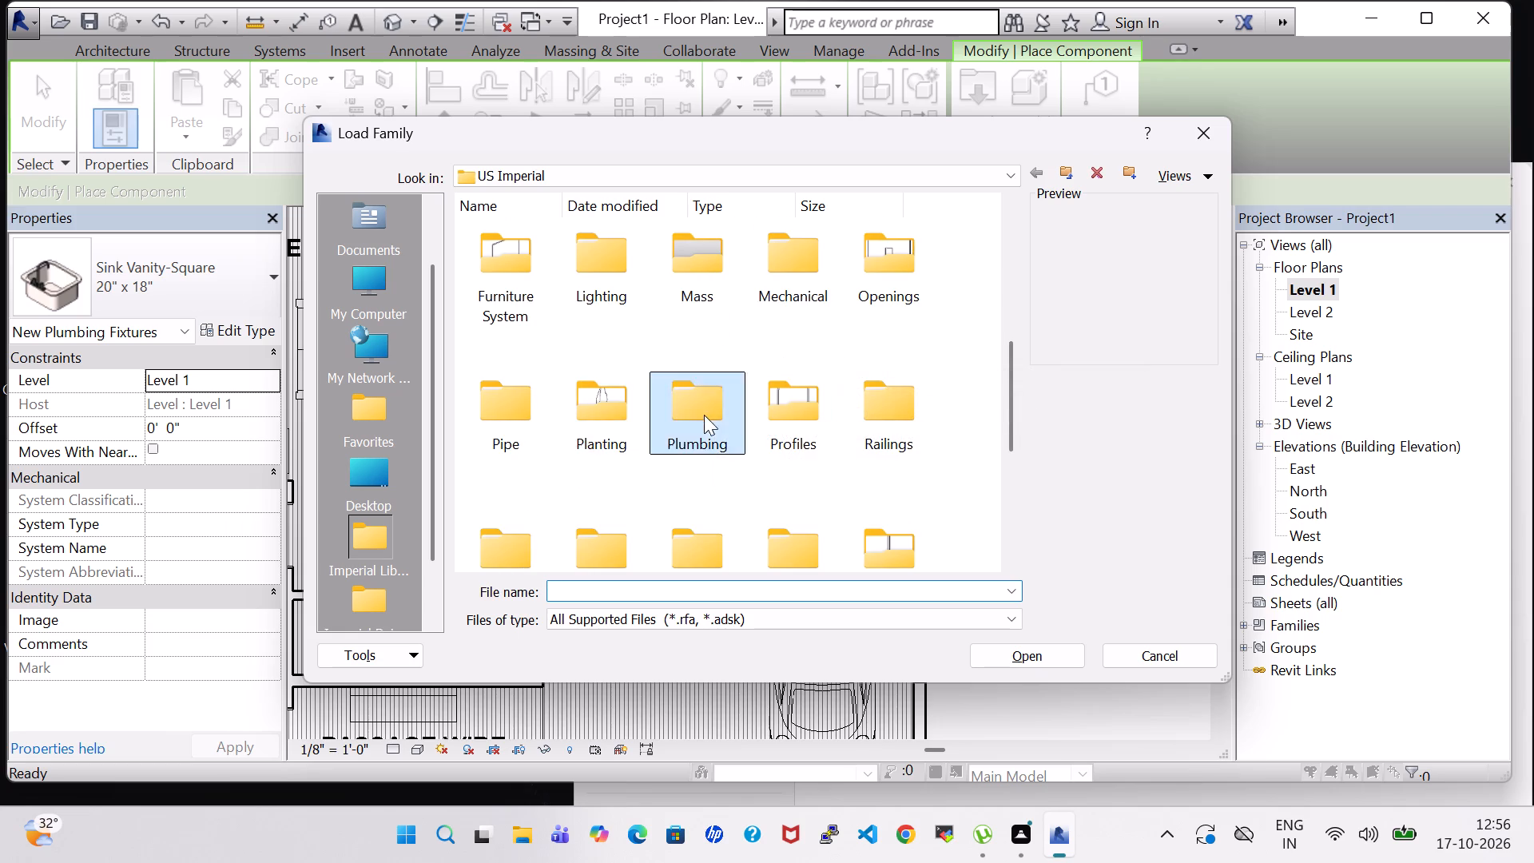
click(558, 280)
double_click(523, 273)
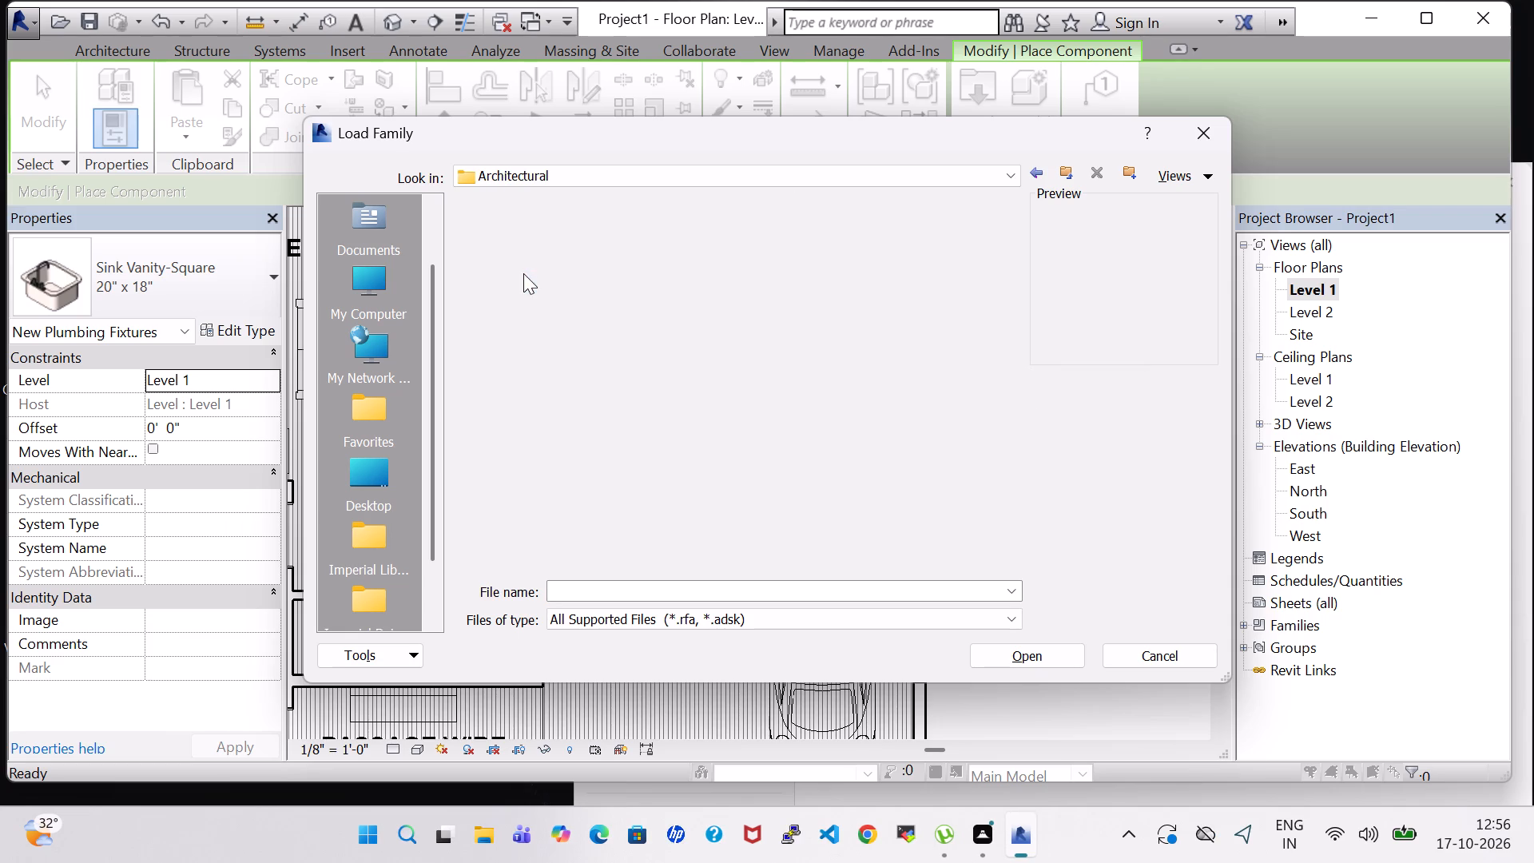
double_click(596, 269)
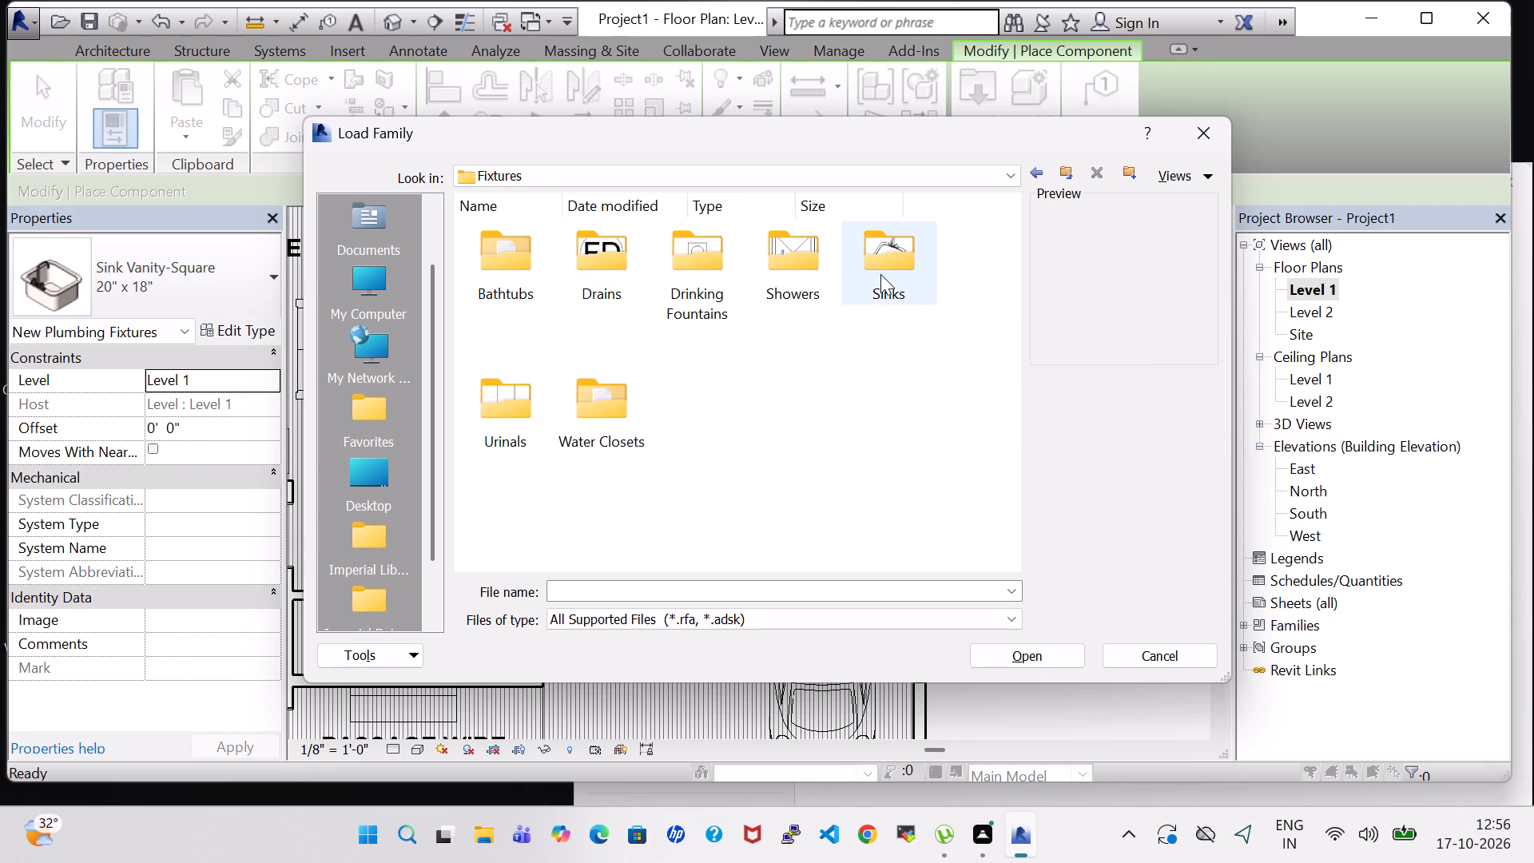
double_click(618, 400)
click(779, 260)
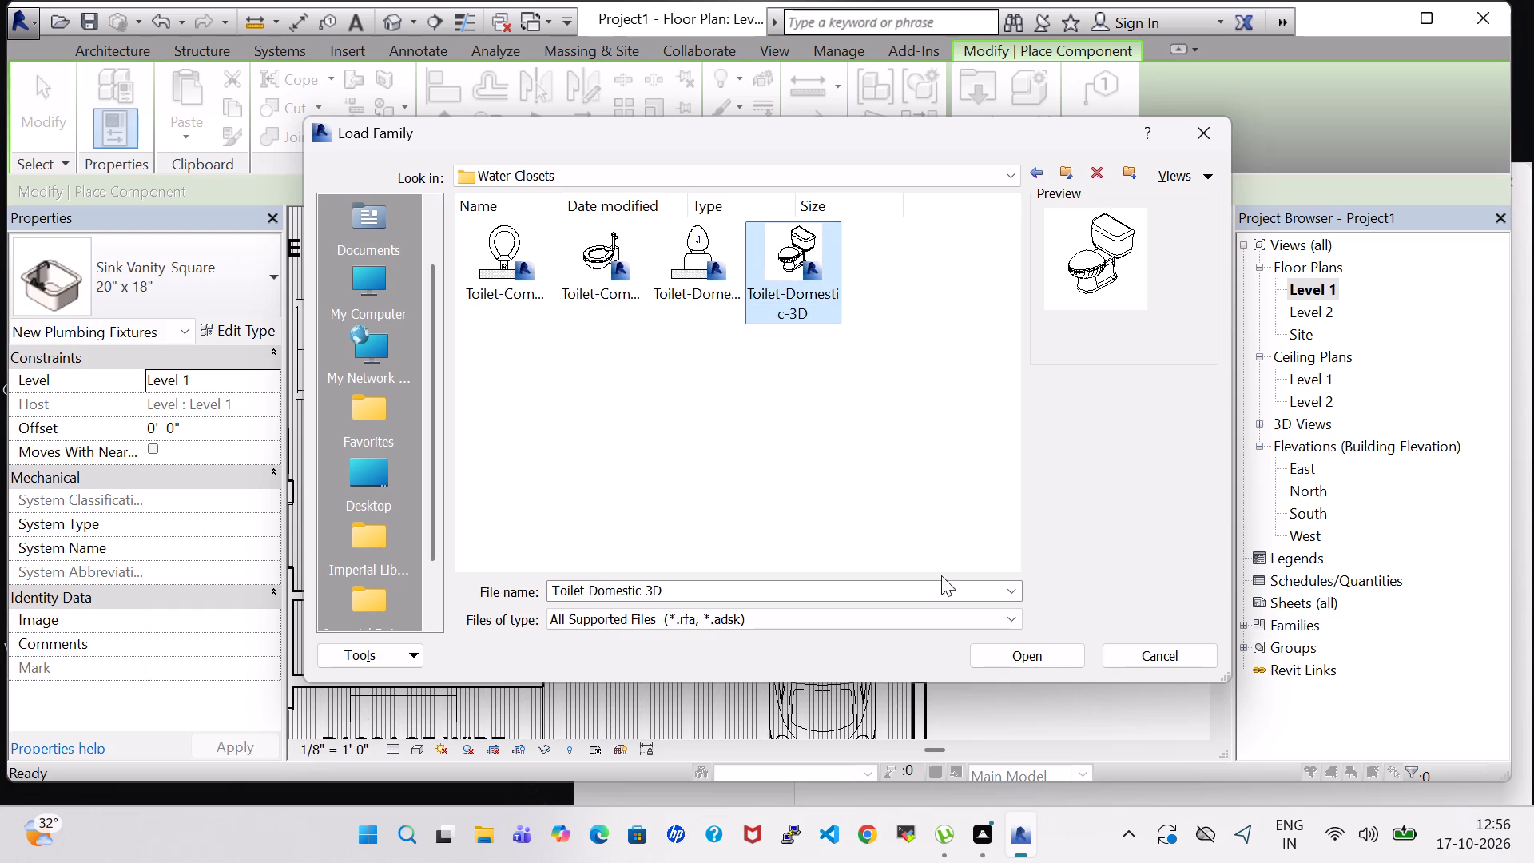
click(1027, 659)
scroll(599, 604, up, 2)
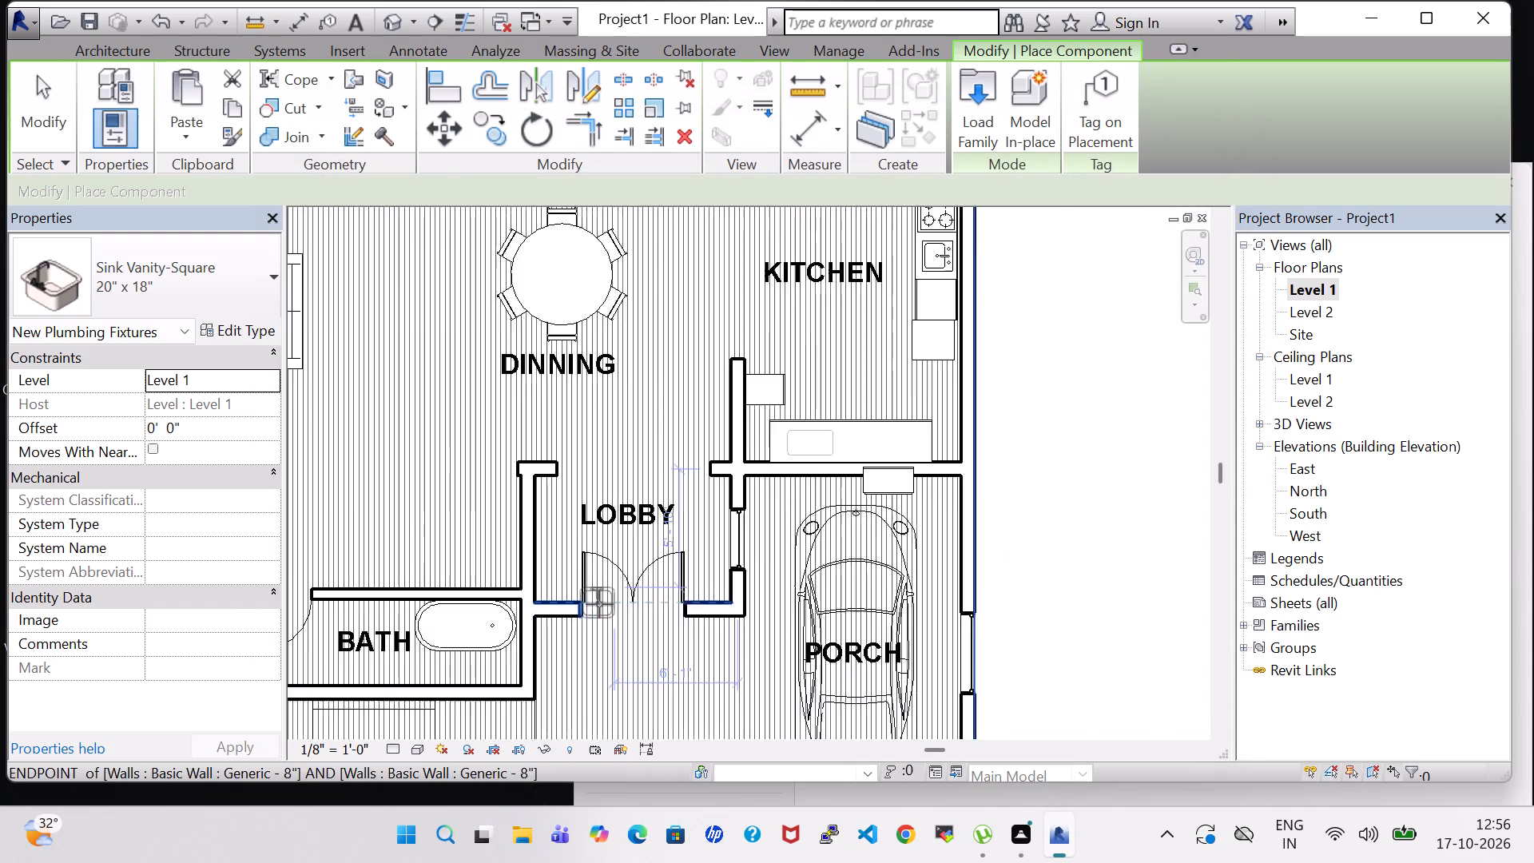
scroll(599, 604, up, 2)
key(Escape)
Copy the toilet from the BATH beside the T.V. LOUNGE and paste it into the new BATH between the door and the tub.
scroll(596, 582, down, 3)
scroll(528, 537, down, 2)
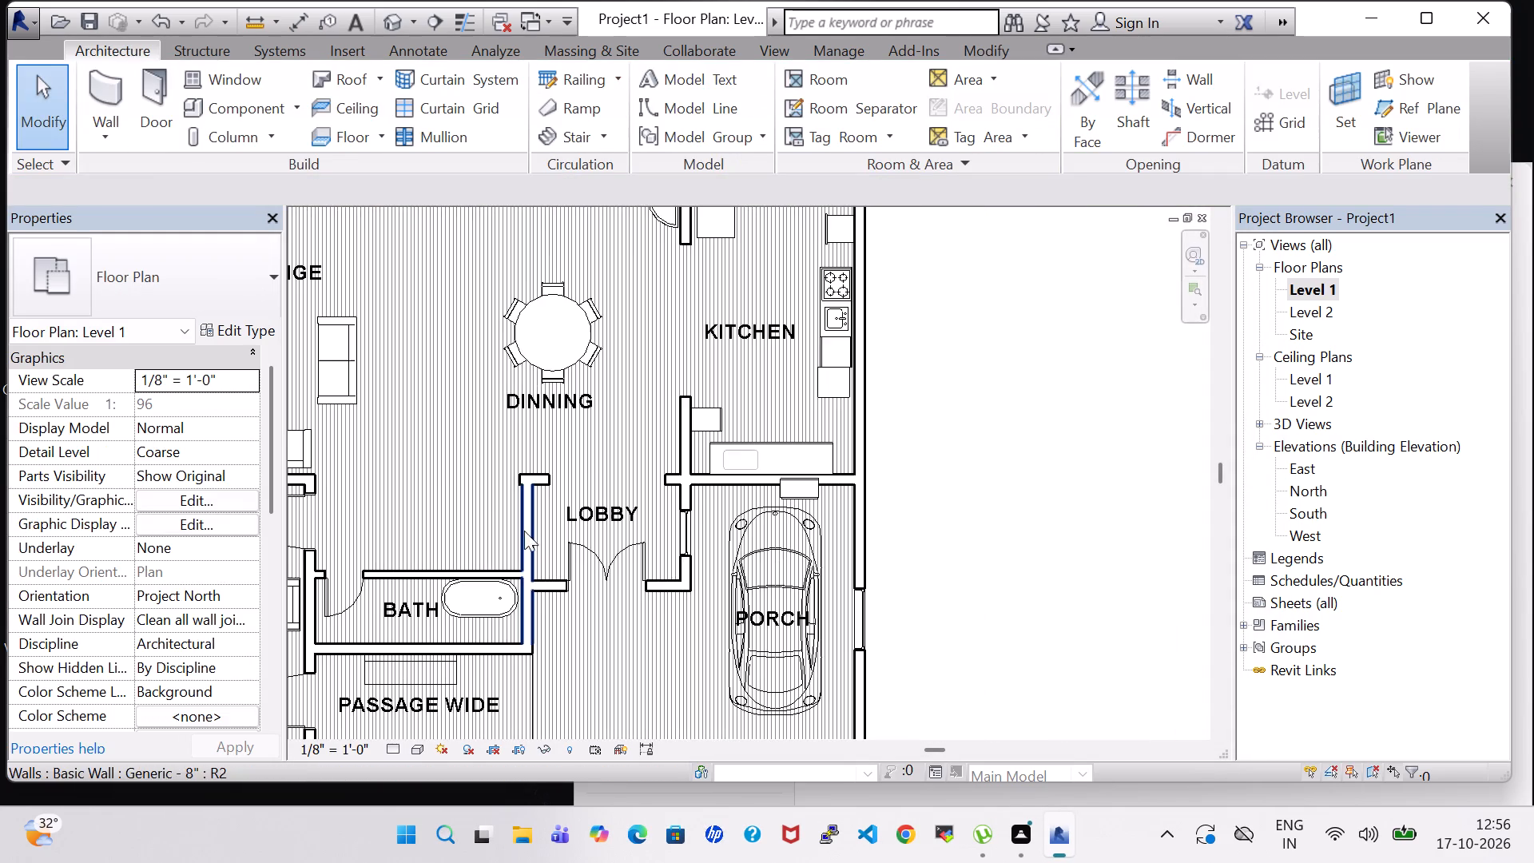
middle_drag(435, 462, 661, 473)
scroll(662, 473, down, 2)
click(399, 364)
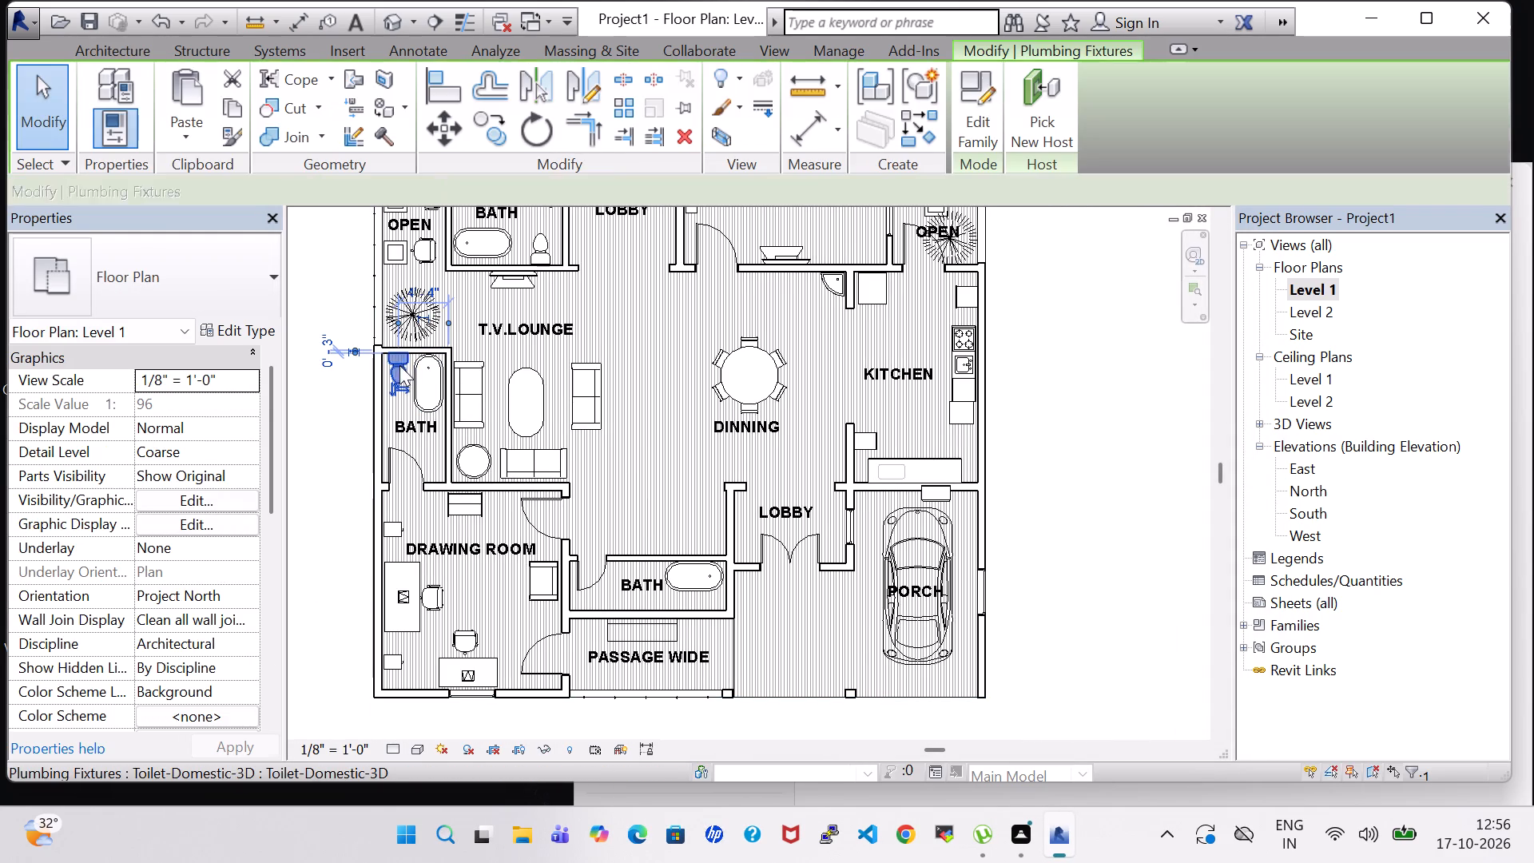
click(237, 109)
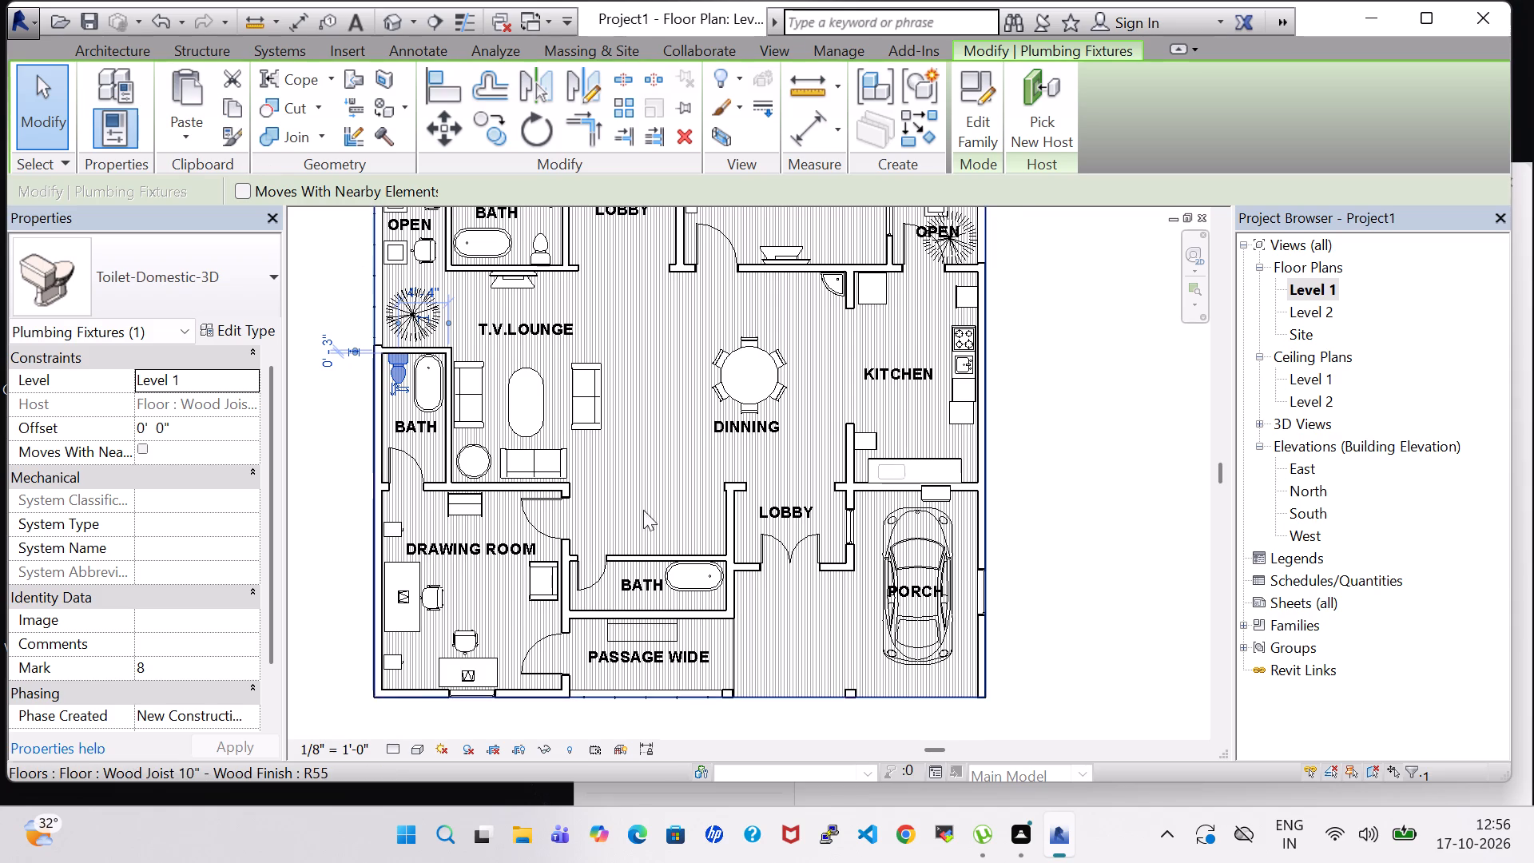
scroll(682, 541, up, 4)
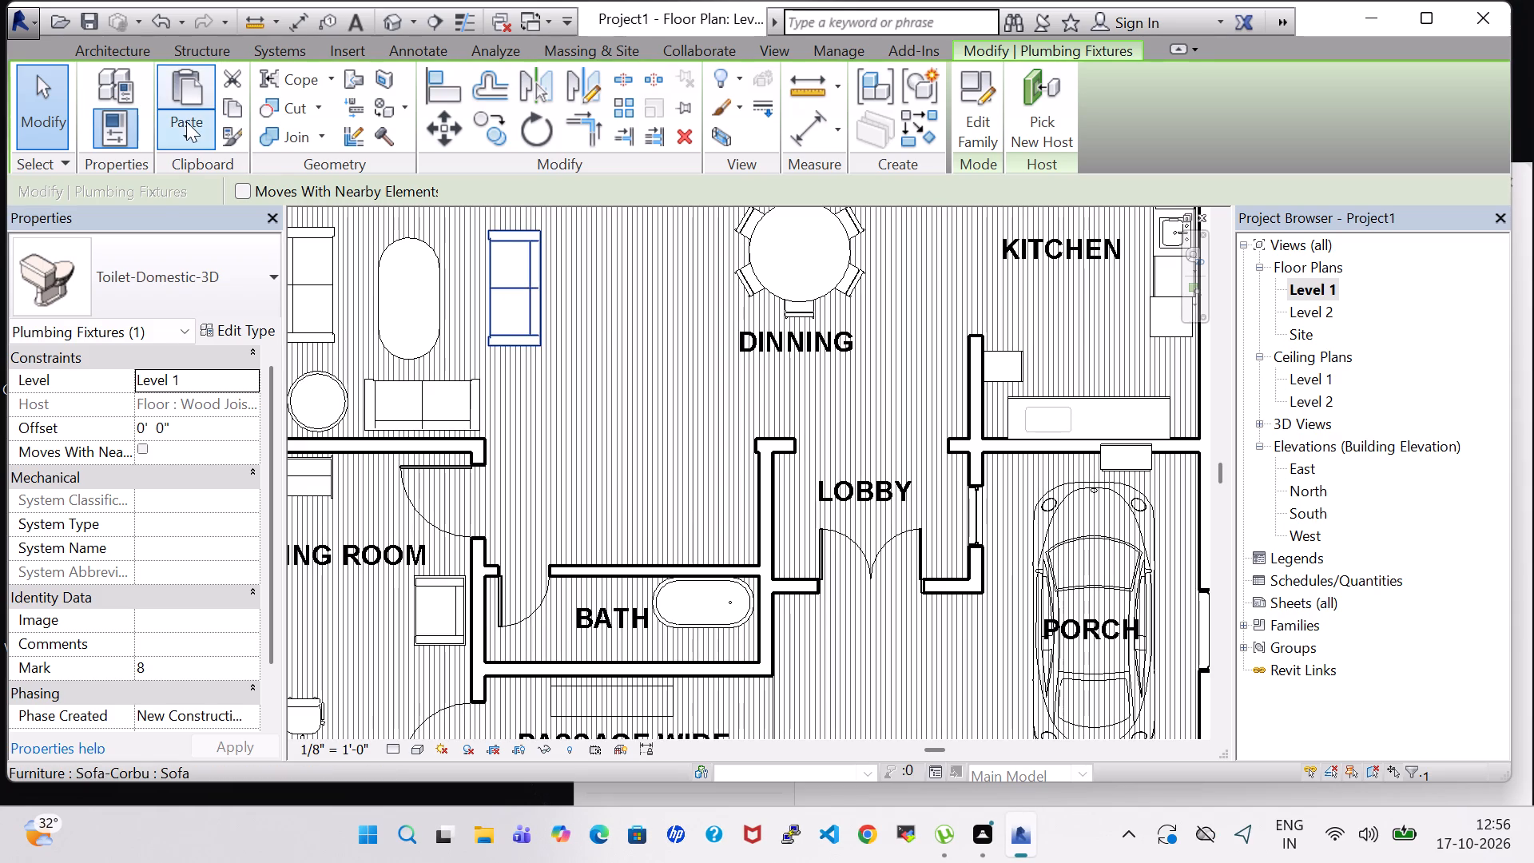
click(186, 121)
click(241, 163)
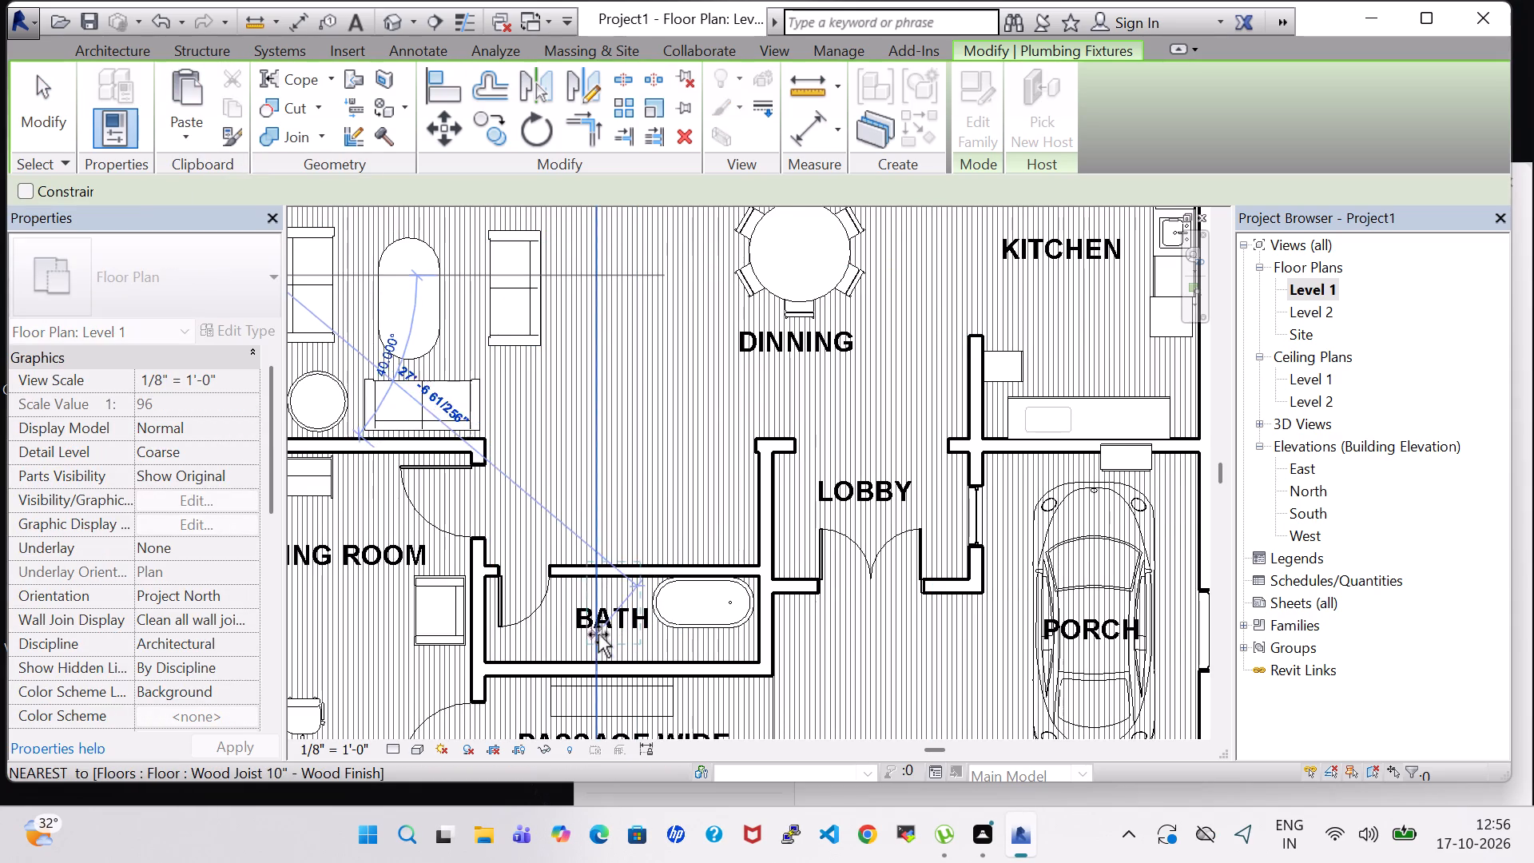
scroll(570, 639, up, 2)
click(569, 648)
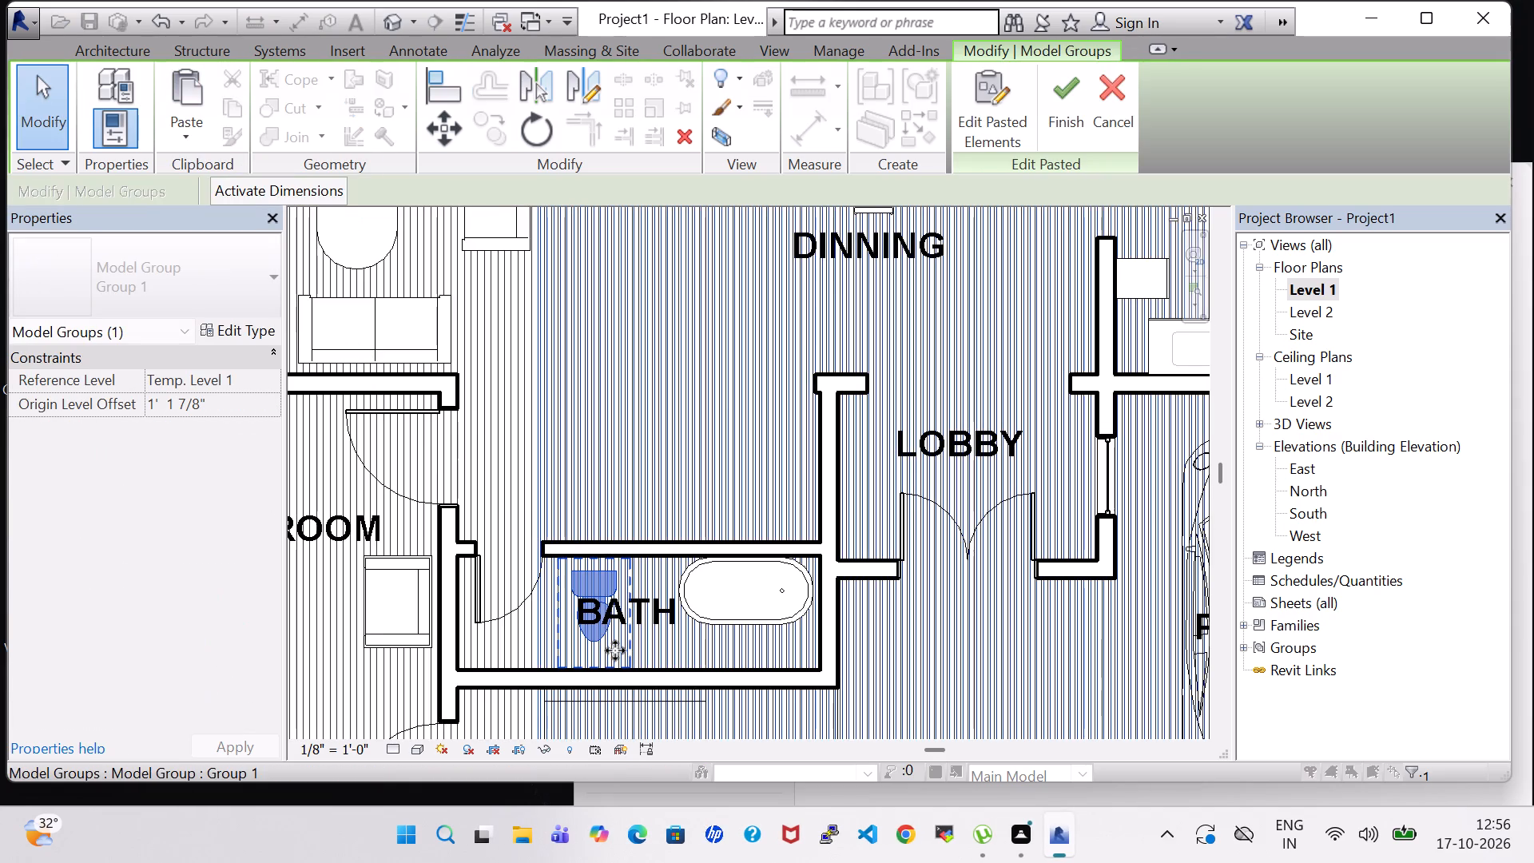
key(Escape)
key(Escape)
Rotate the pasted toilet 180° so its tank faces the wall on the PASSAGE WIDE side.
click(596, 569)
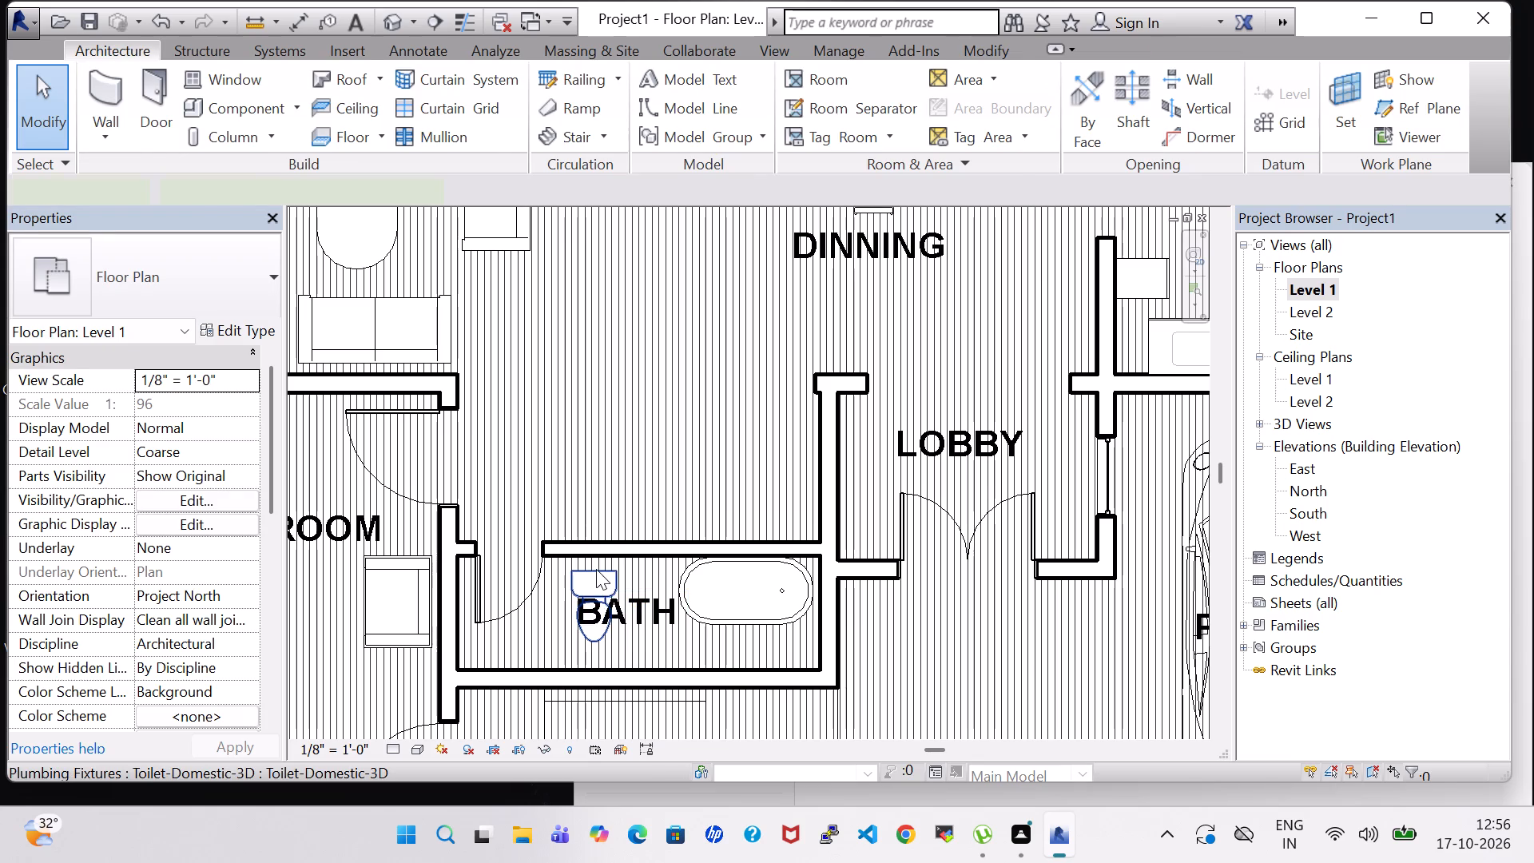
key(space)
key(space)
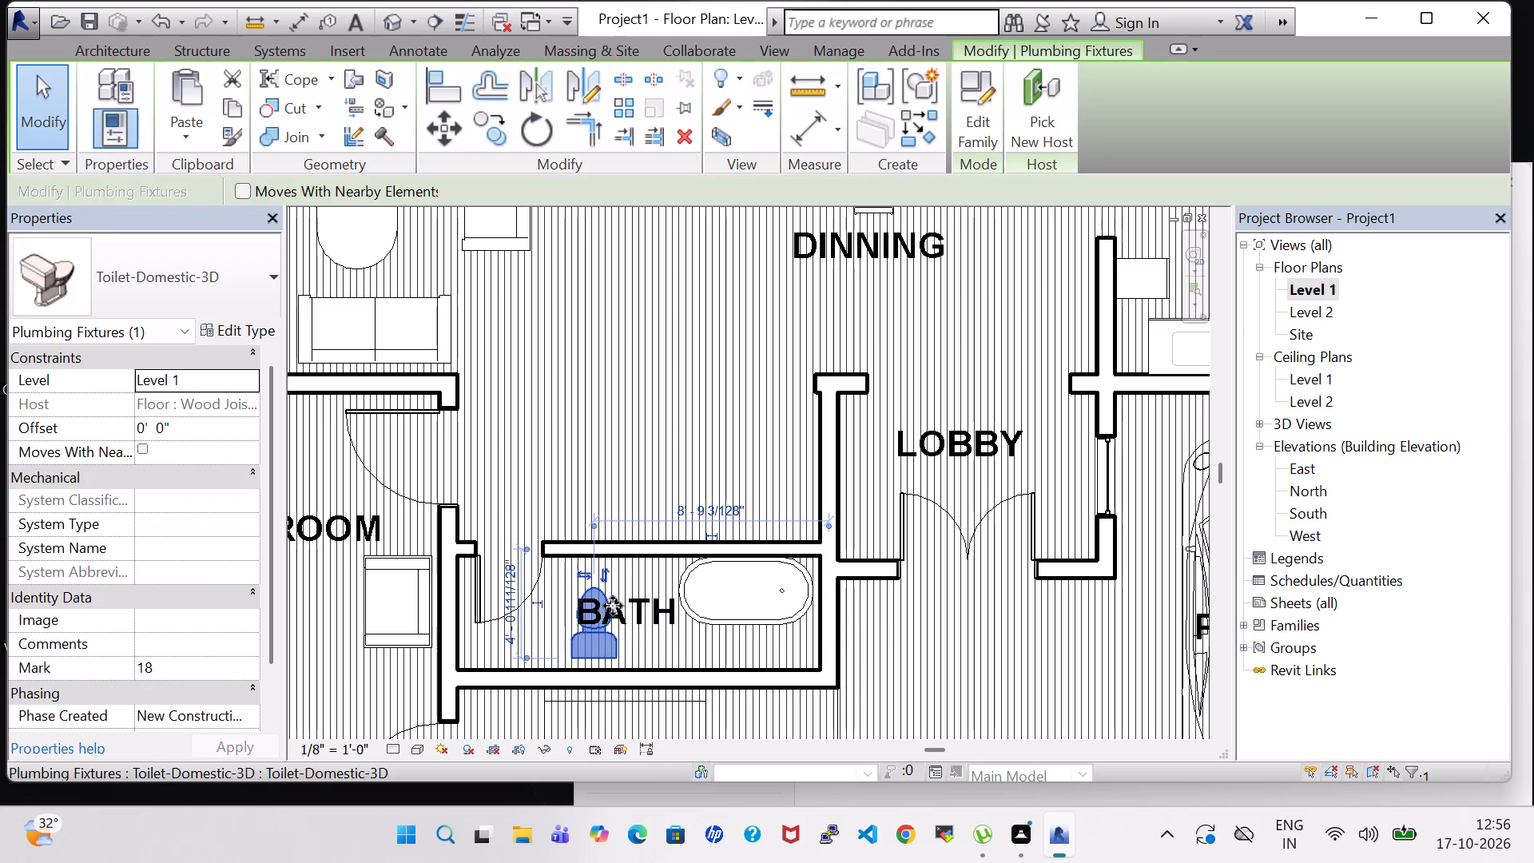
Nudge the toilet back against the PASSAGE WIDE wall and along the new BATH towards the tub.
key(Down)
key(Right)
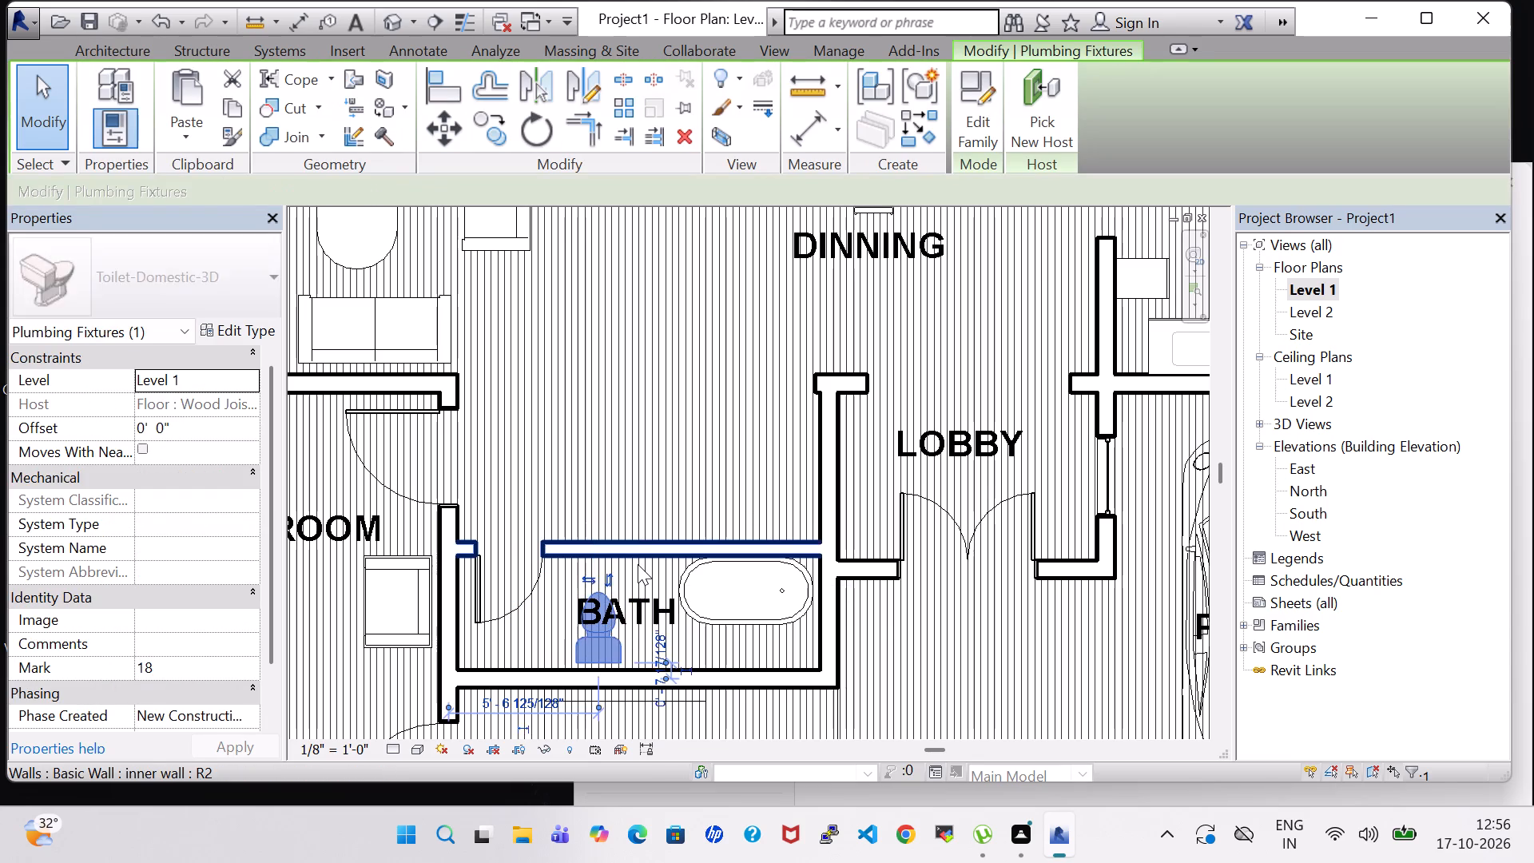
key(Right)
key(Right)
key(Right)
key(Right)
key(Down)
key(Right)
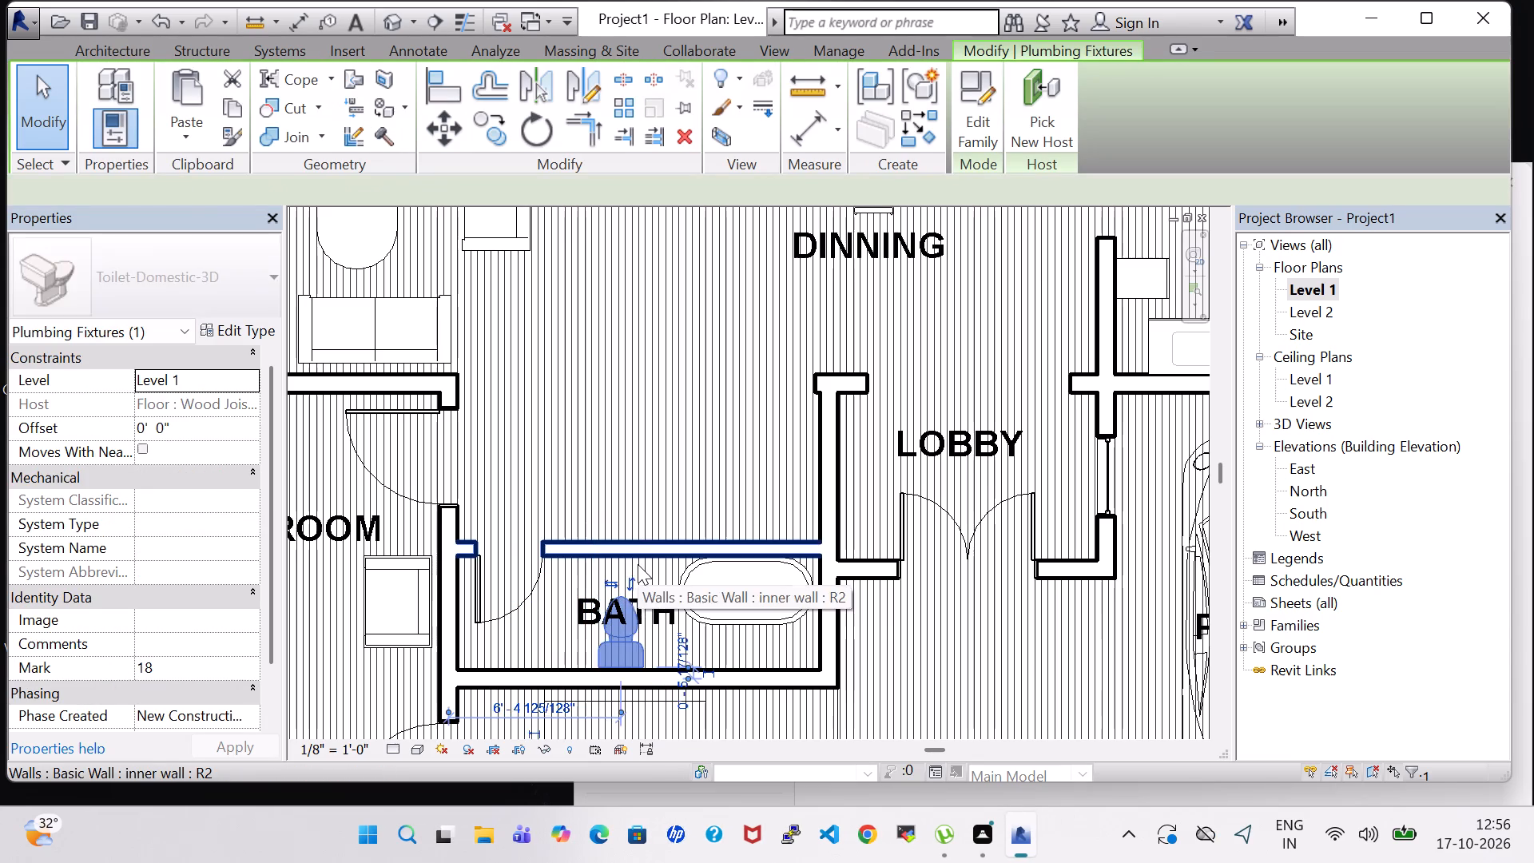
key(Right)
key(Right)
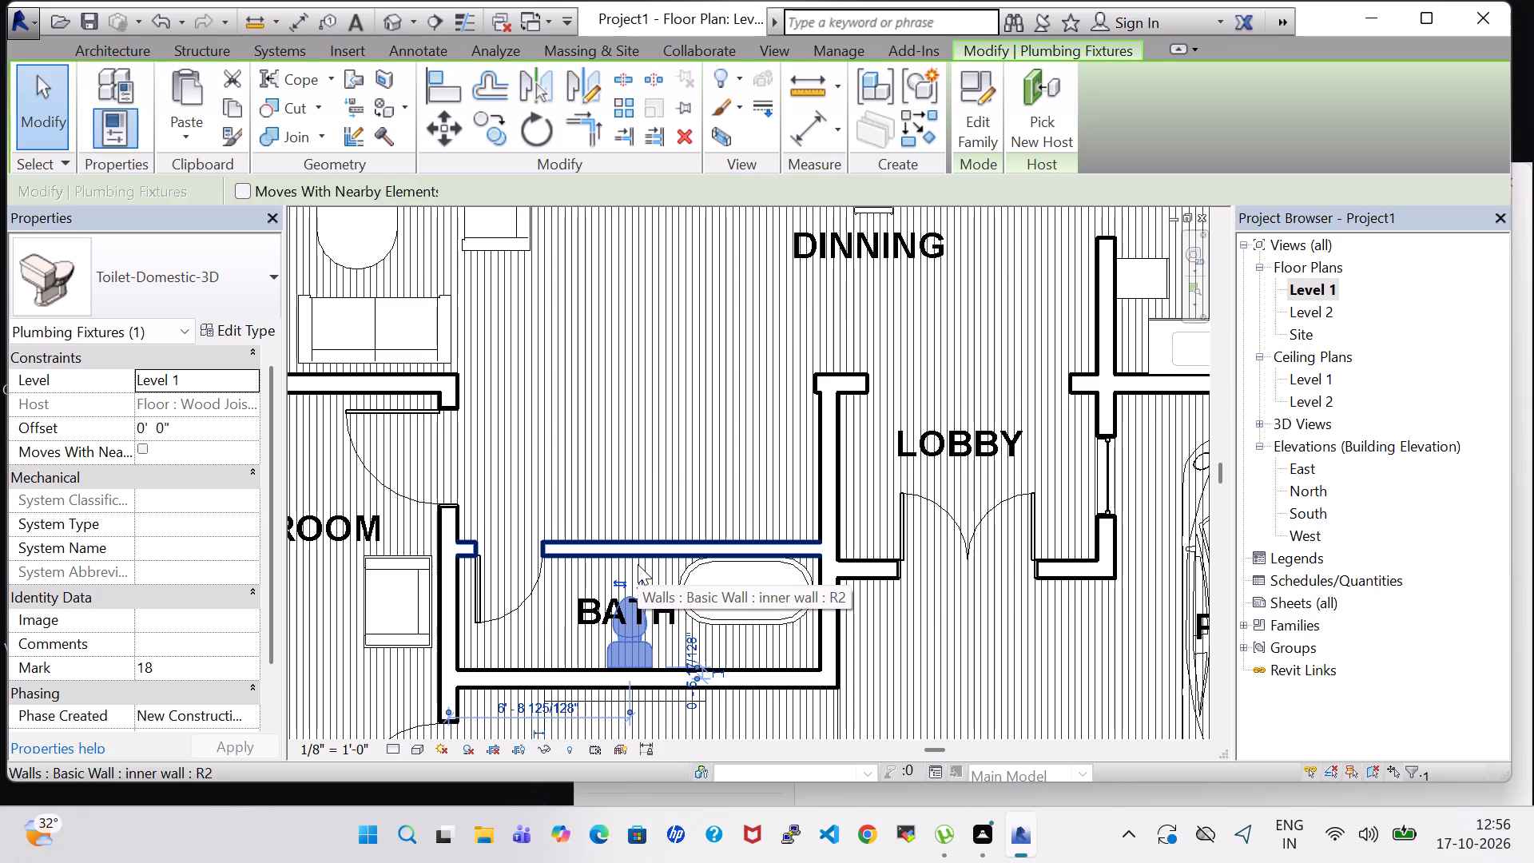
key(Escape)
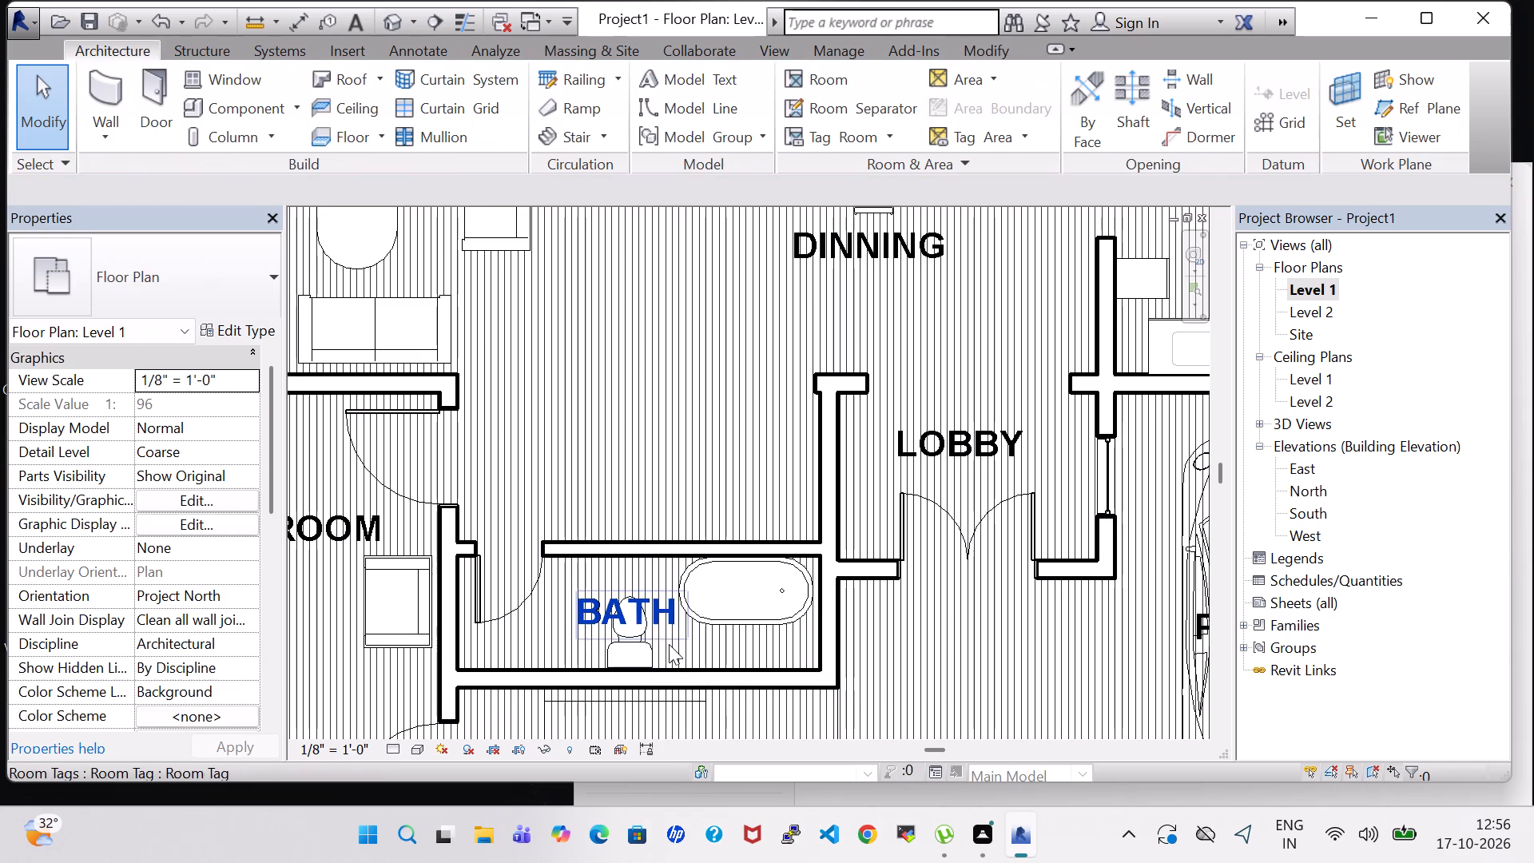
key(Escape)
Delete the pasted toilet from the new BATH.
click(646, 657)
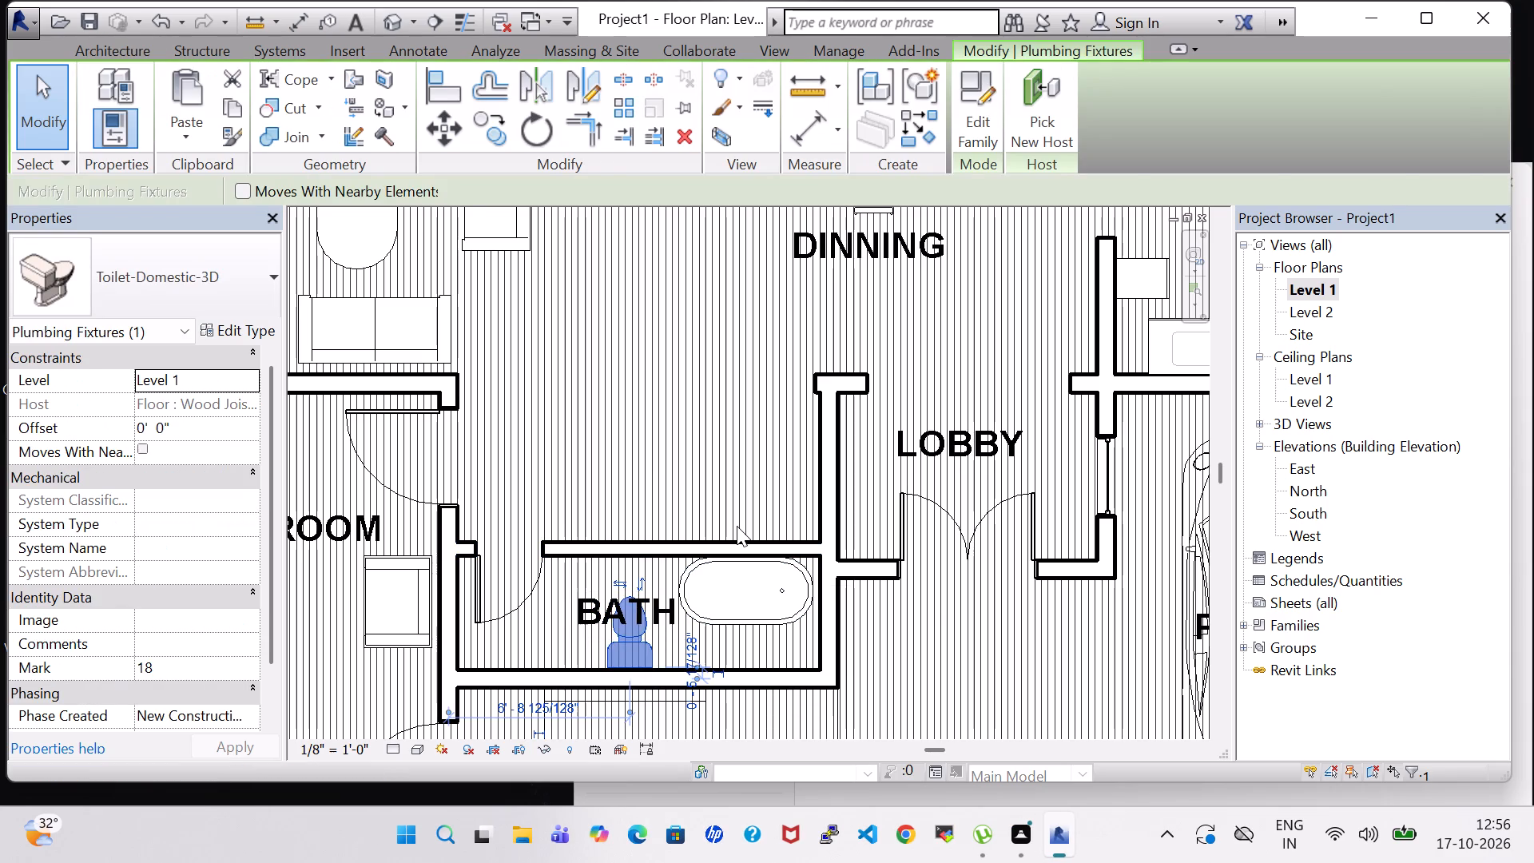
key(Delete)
Load the Toilet-Domestic-3D component again from the US Imperial library's architectural plumbing fixtures, under Water Closets.
scroll(627, 392, down, 5)
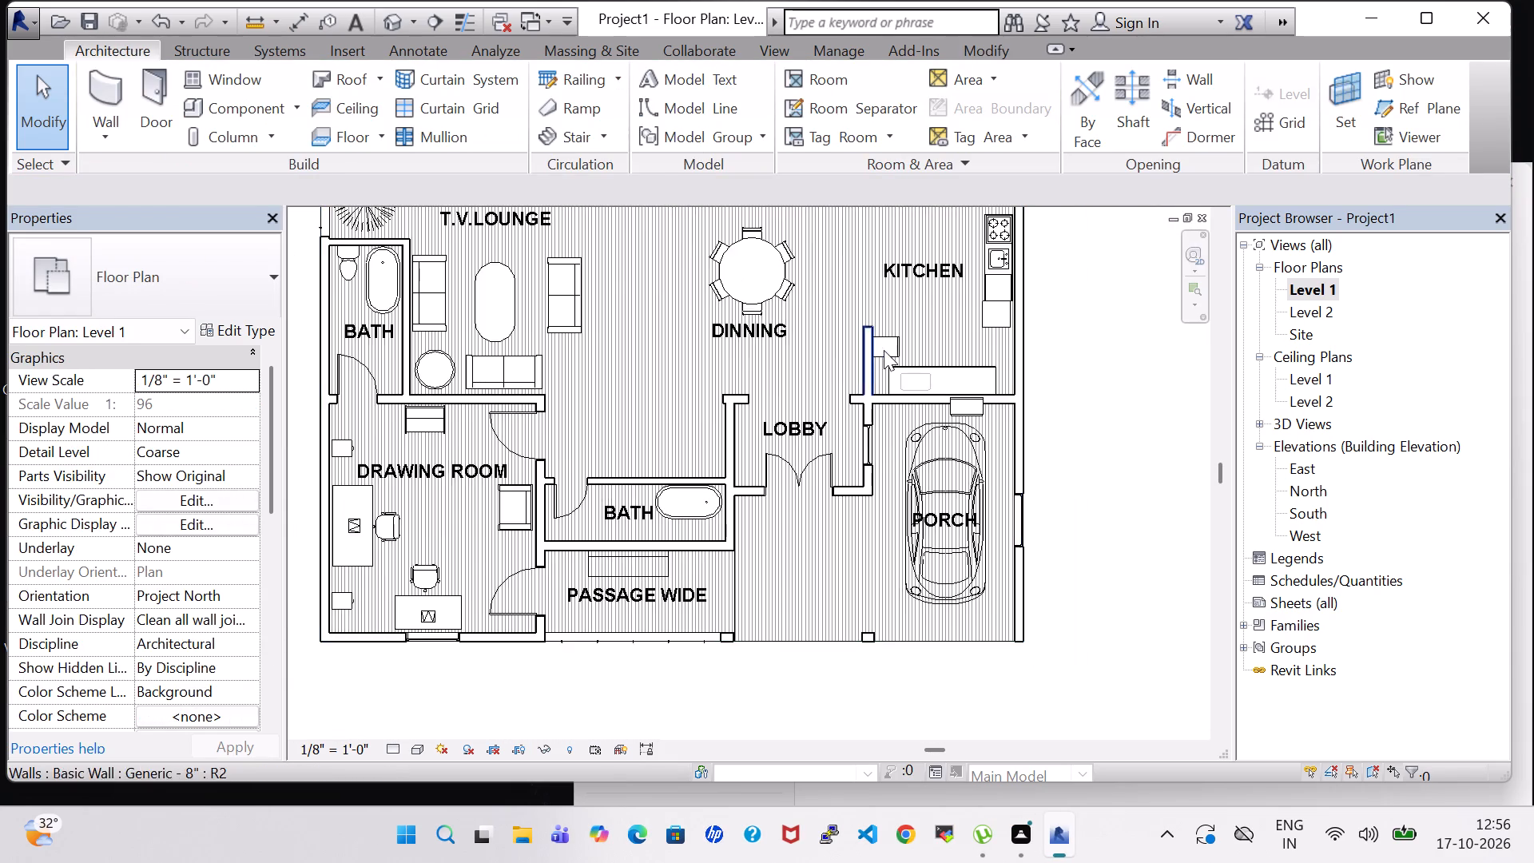
scroll(884, 350, down, 2)
middle_drag(880, 285, 796, 408)
scroll(833, 274, up, 1)
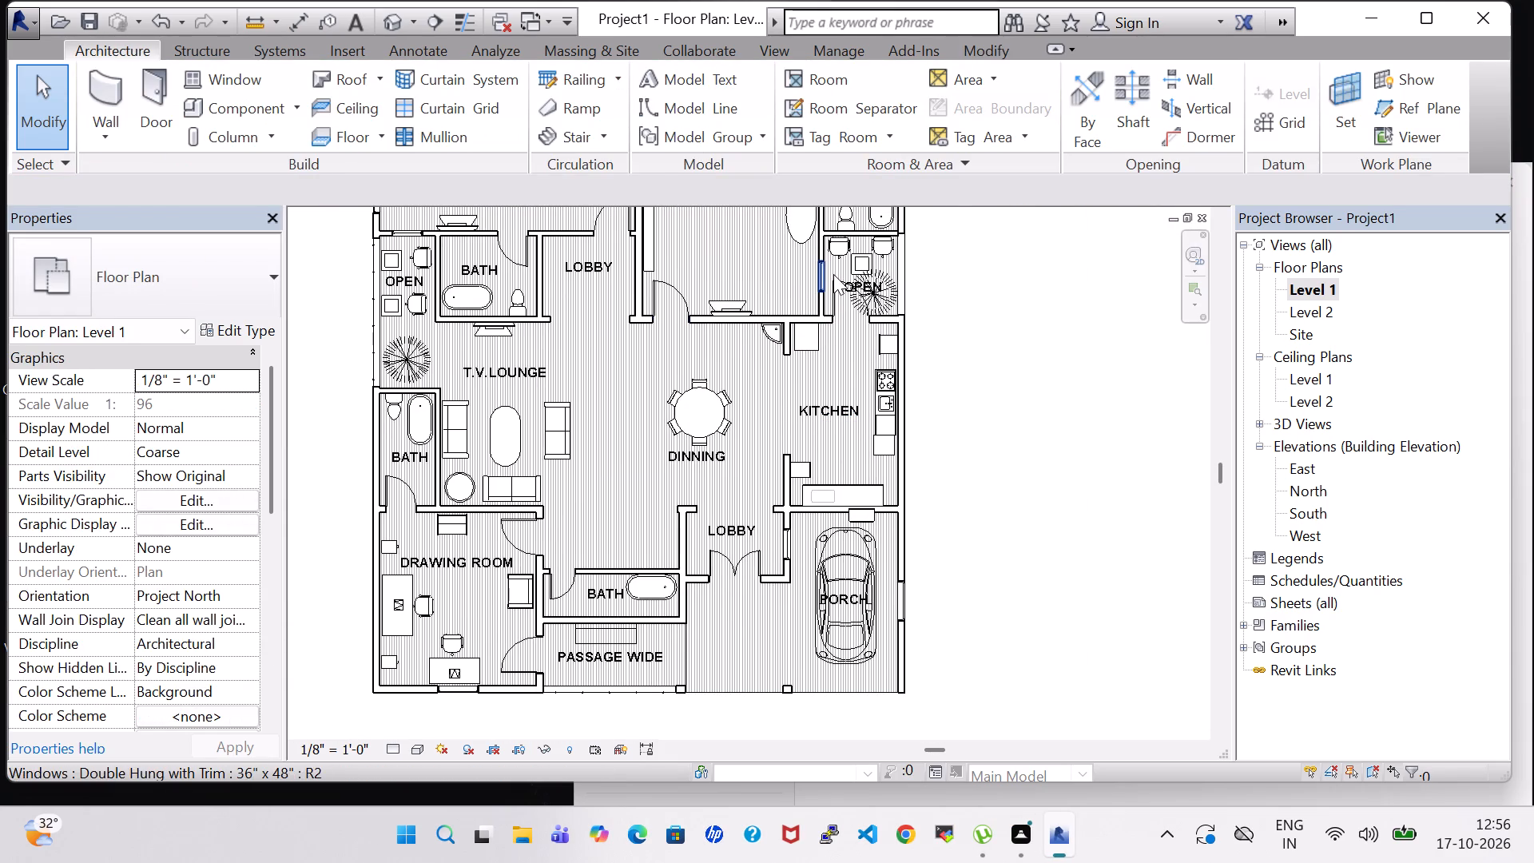
middle_drag(983, 296, 976, 394)
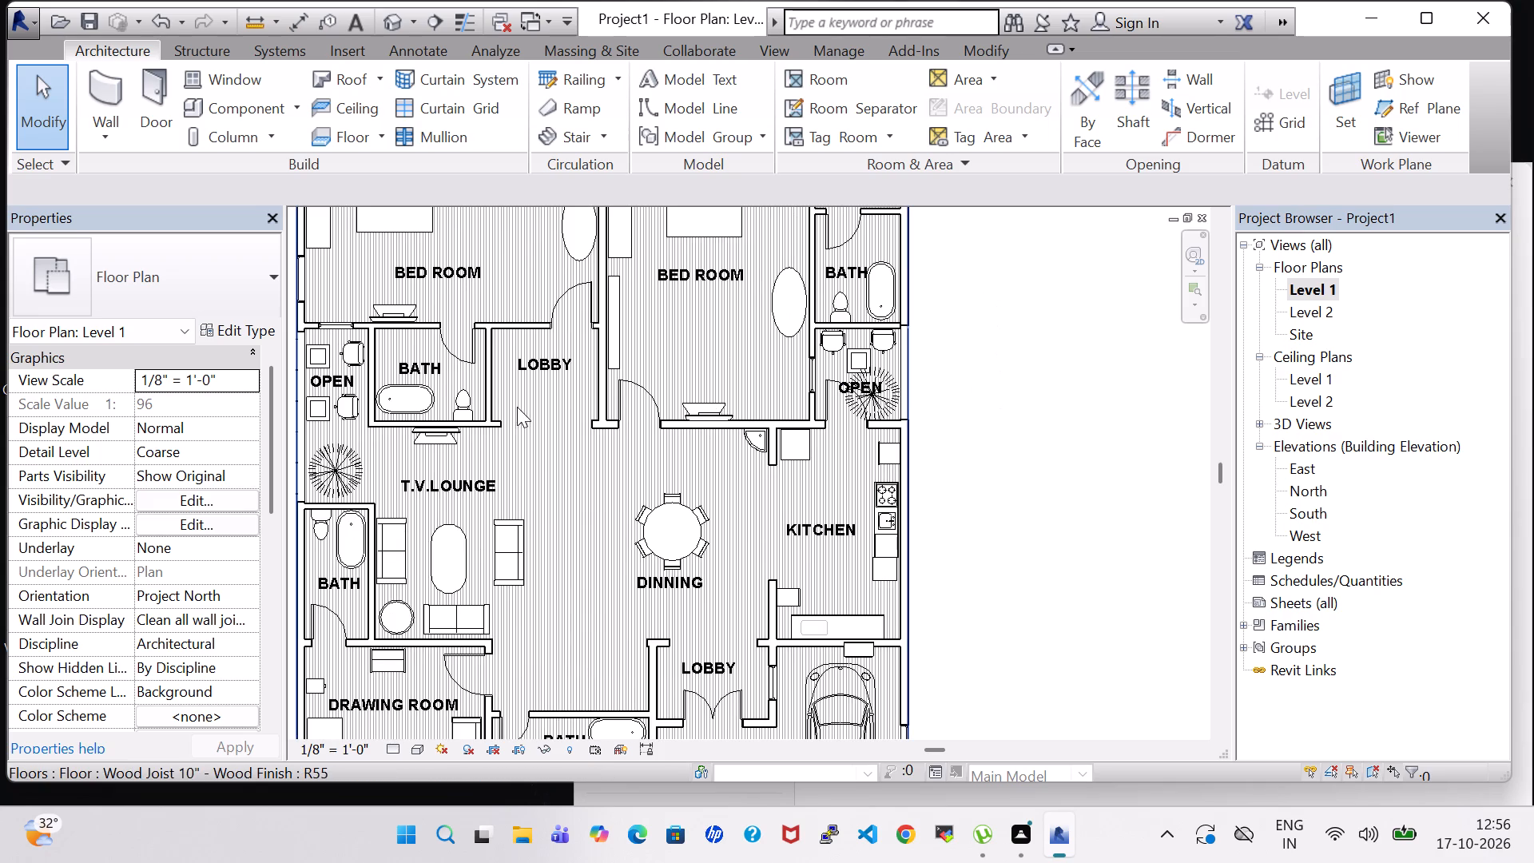
click(218, 112)
click(966, 104)
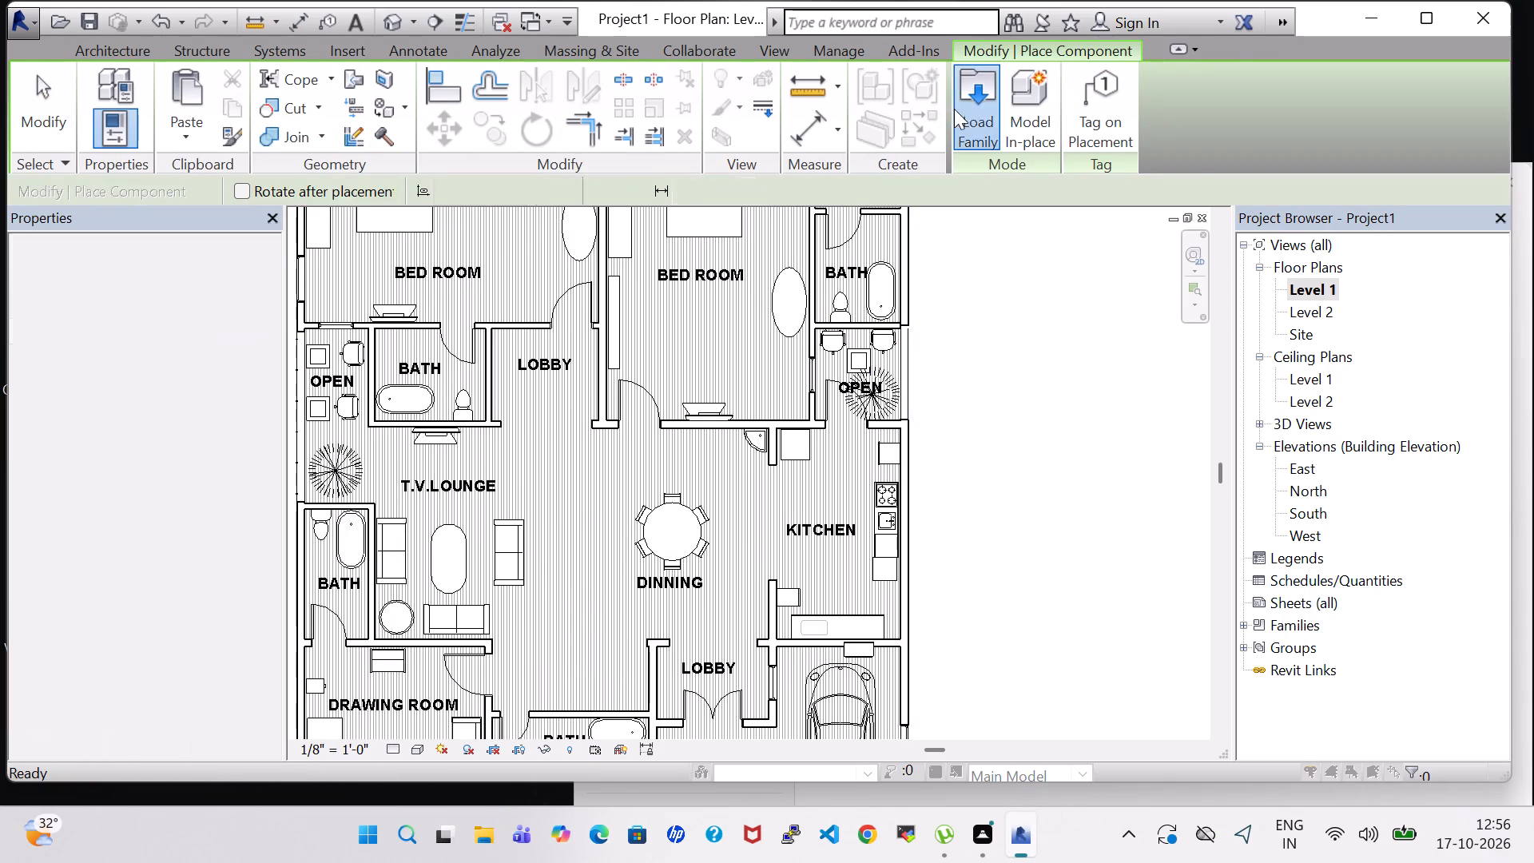
scroll(856, 472, down, 1)
double_click(897, 339)
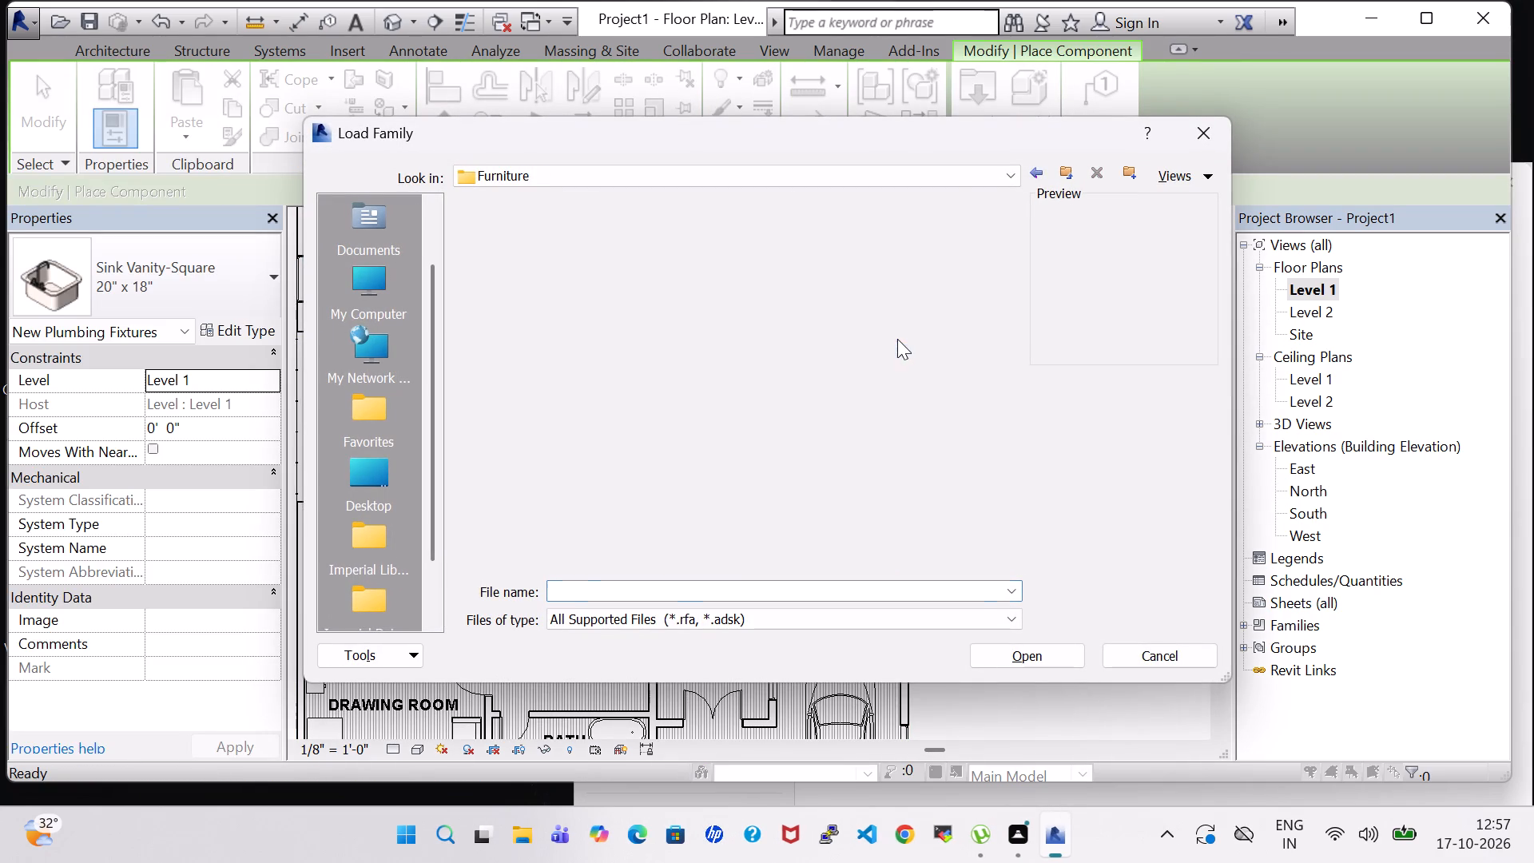
click(1028, 171)
scroll(686, 389, down, 4)
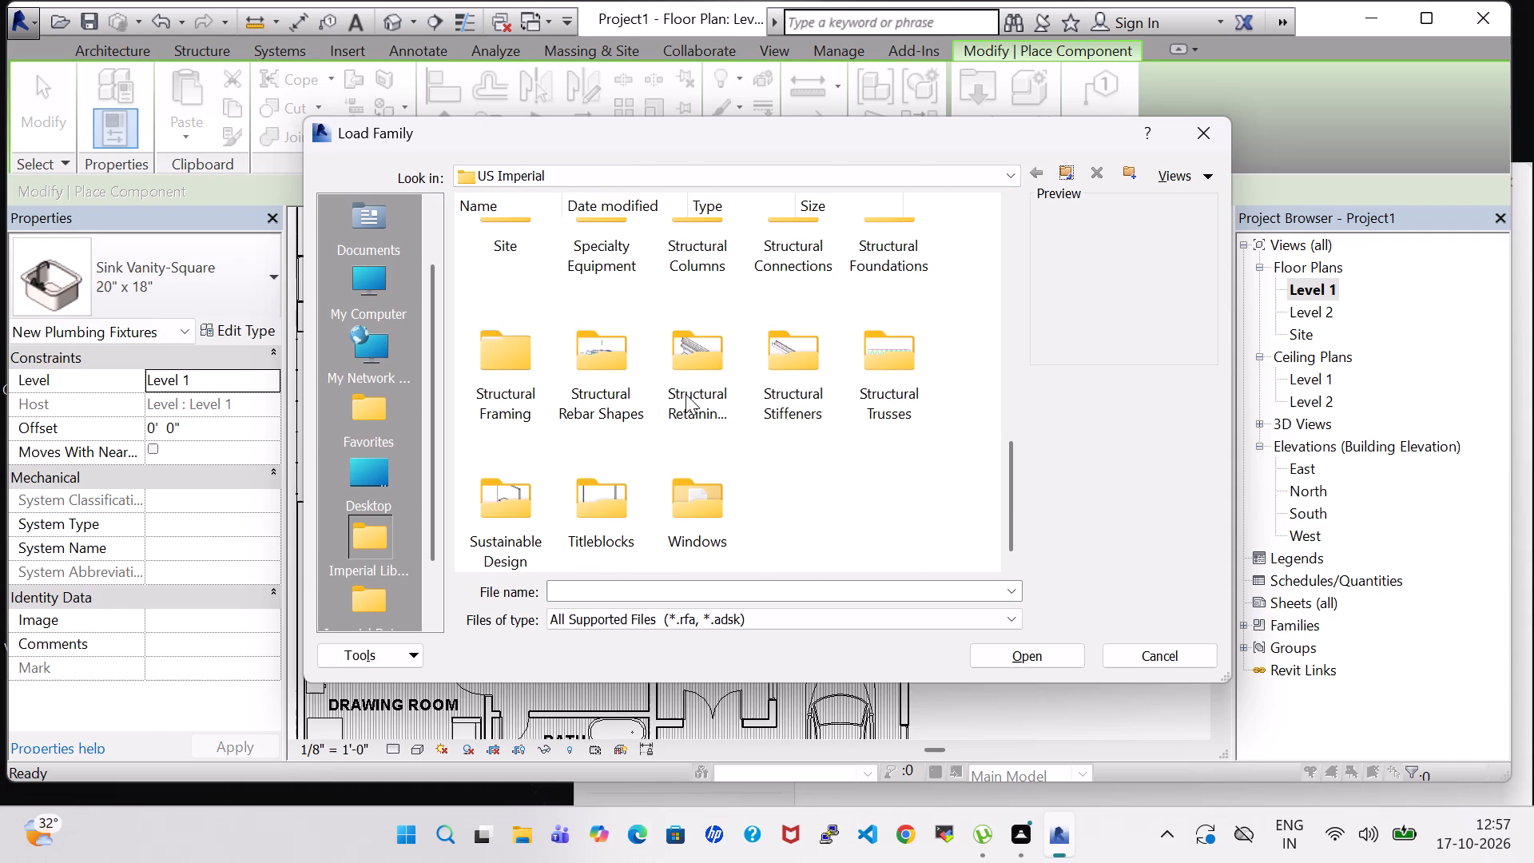
scroll(686, 394, up, 1)
double_click(696, 286)
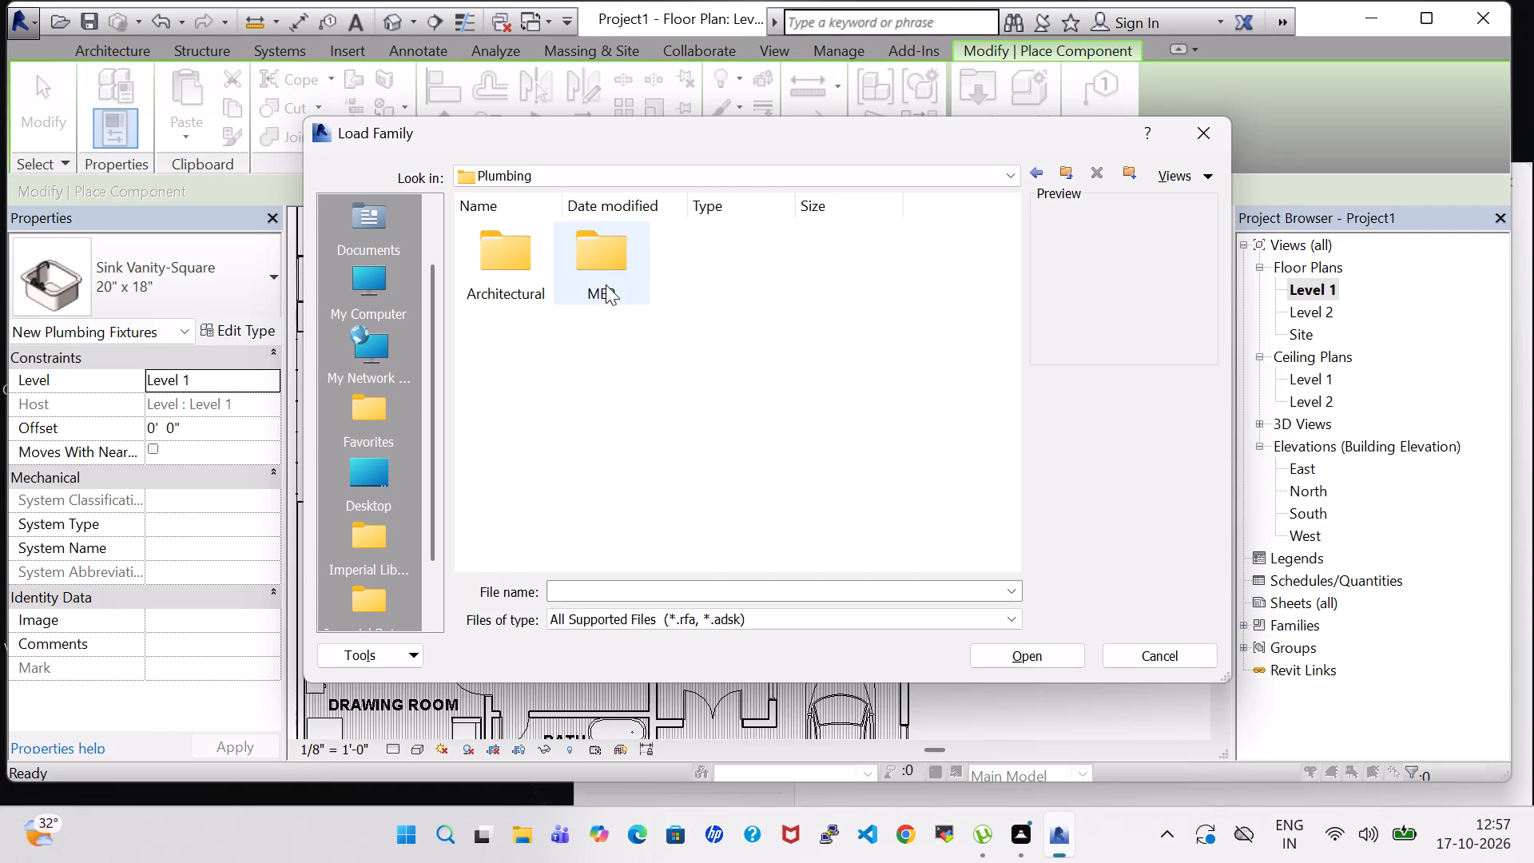
double_click(517, 266)
double_click(637, 260)
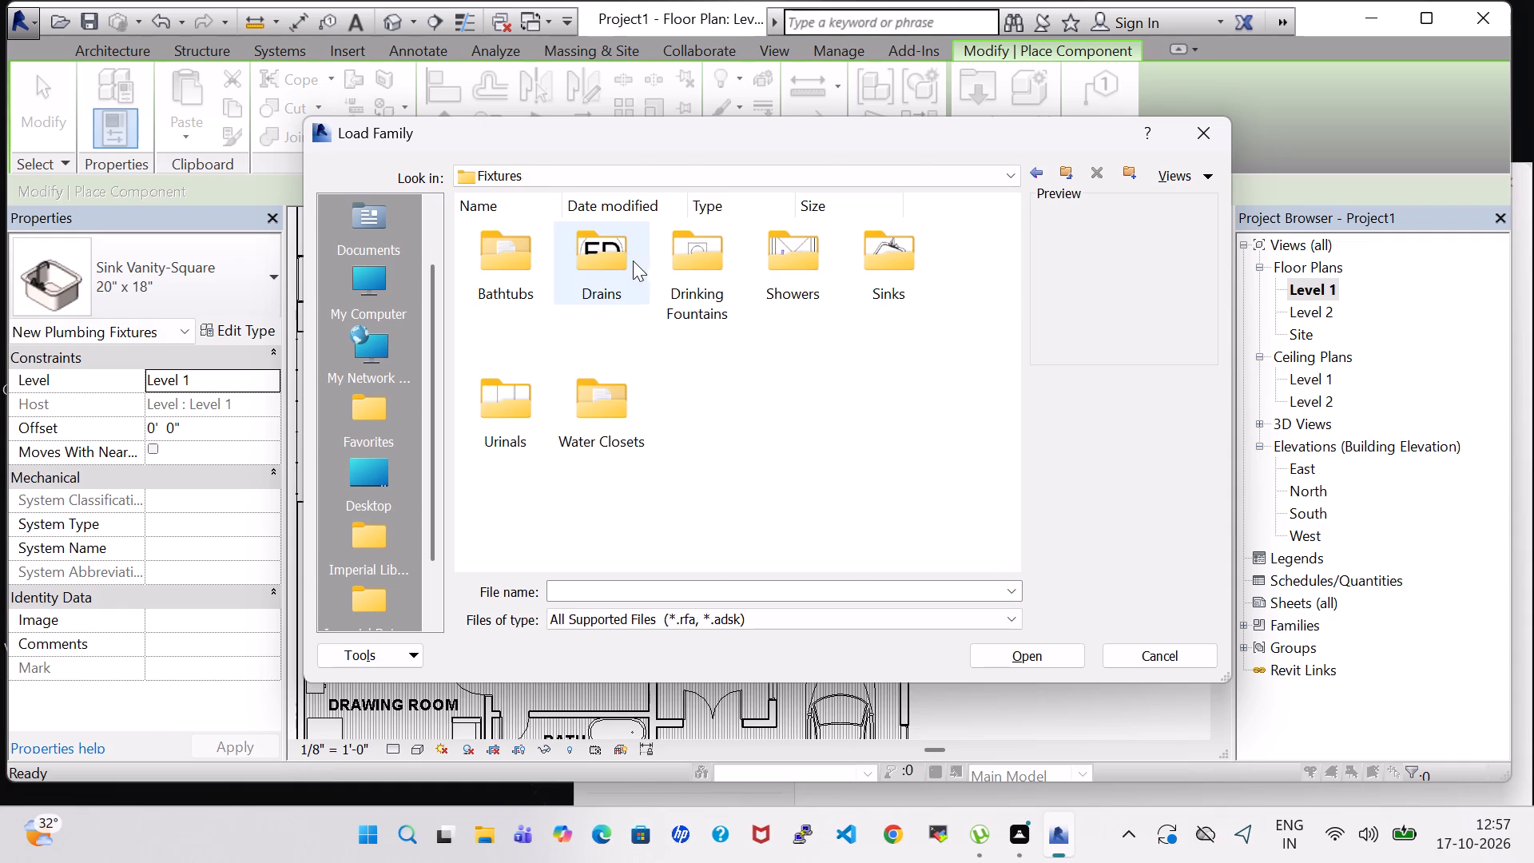
click(898, 280)
double_click(617, 400)
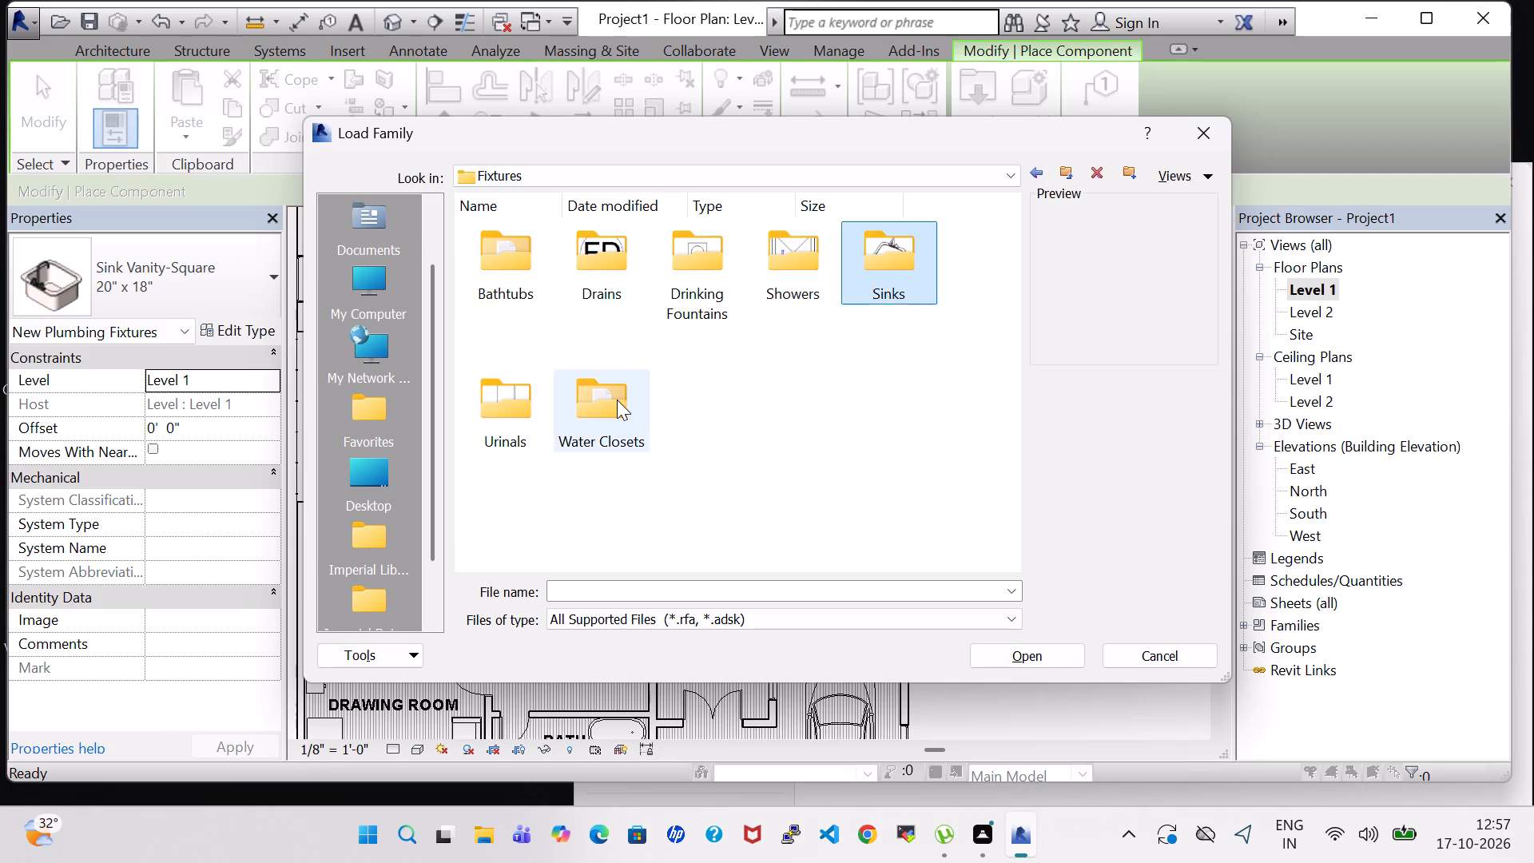
click(800, 265)
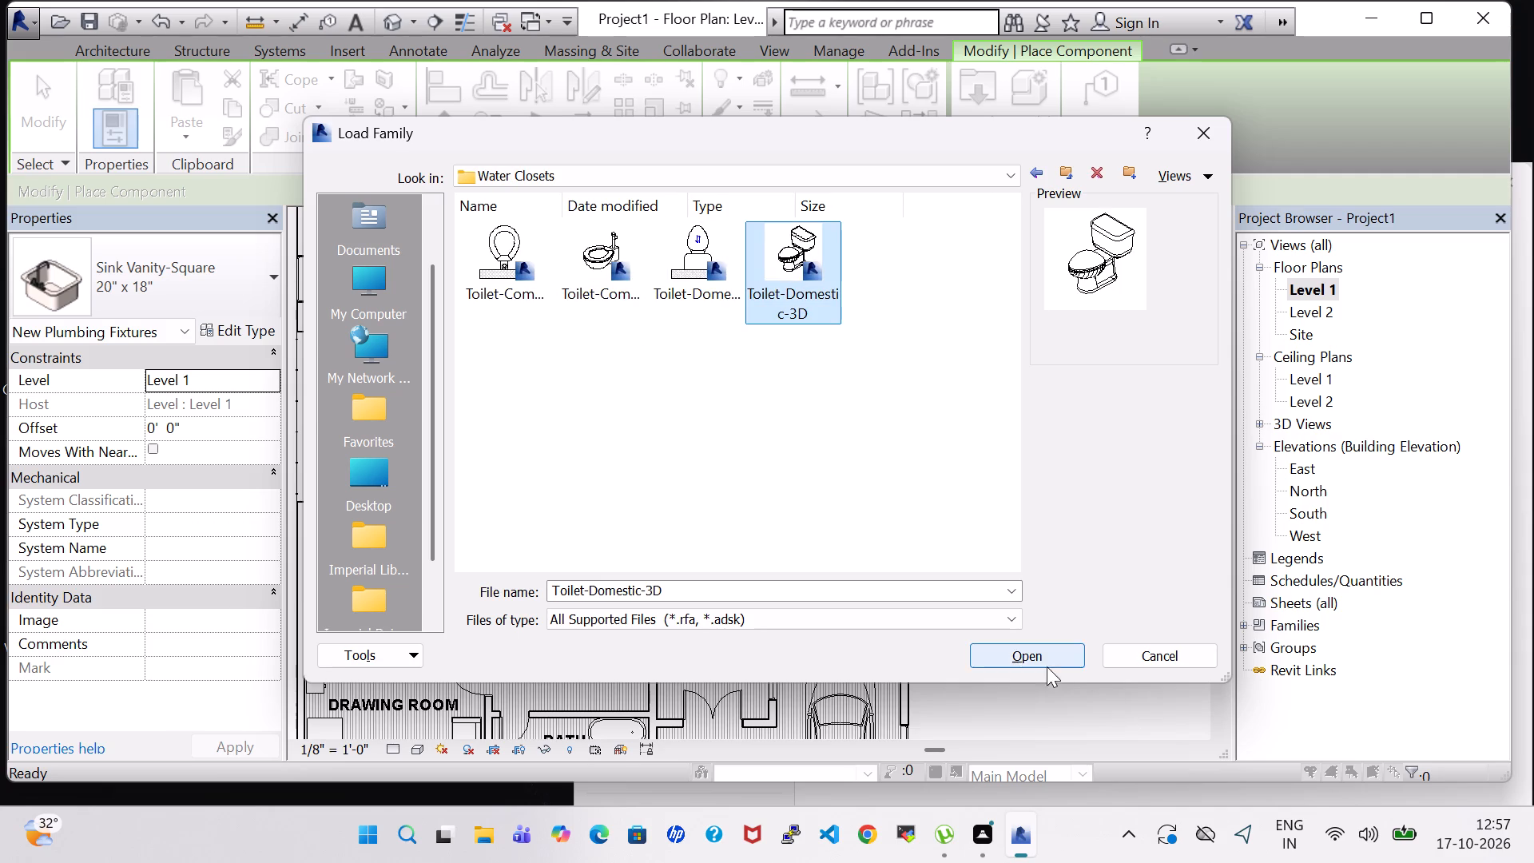
click(1038, 658)
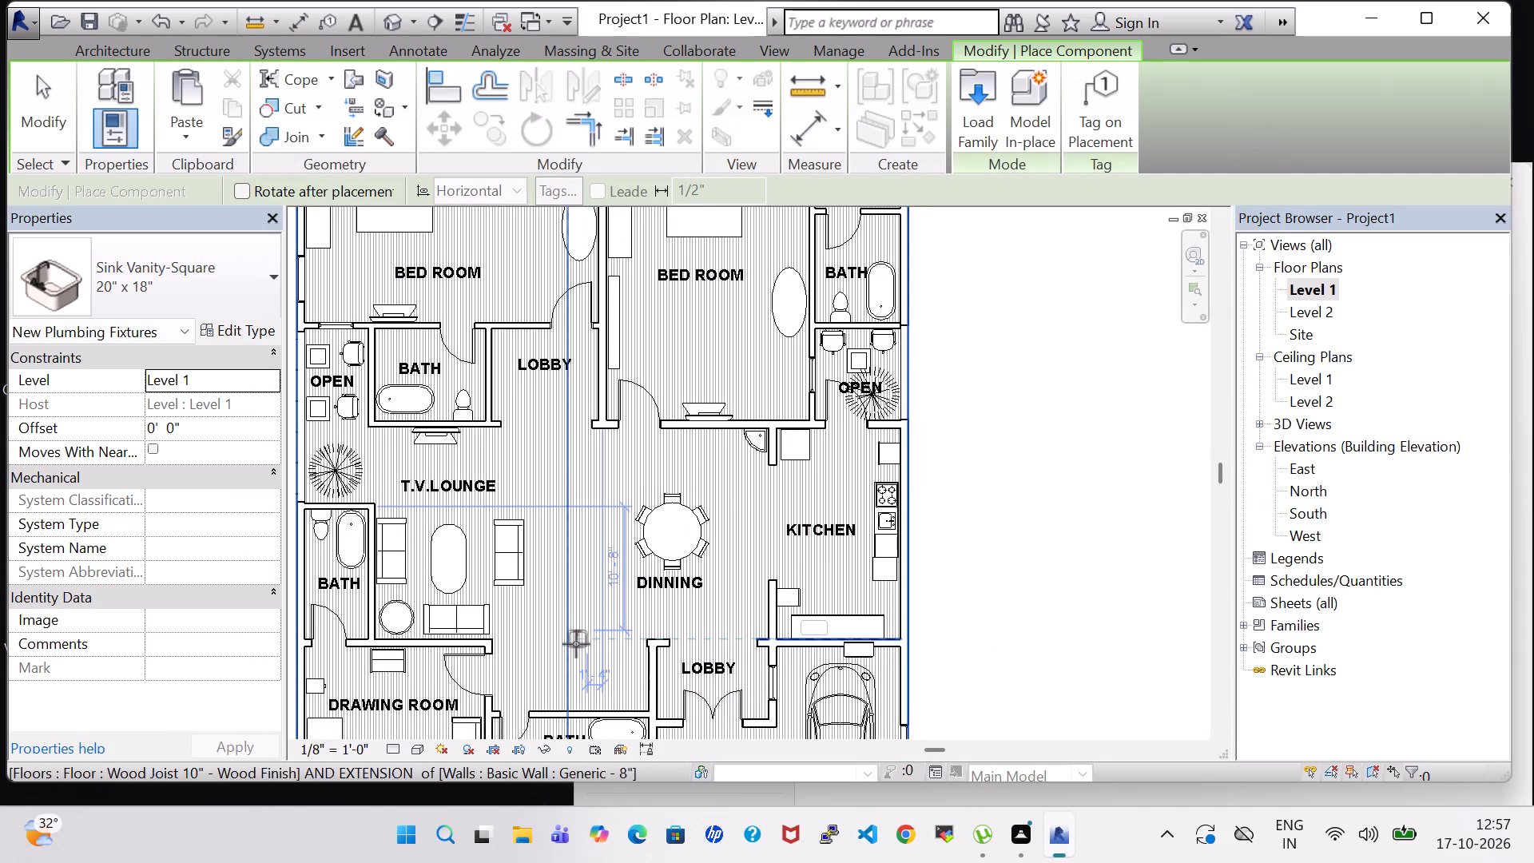
key(Escape)
Check the type properties and available types for the toilet in the BATH beside the T.V. LOUNGE.
click(316, 525)
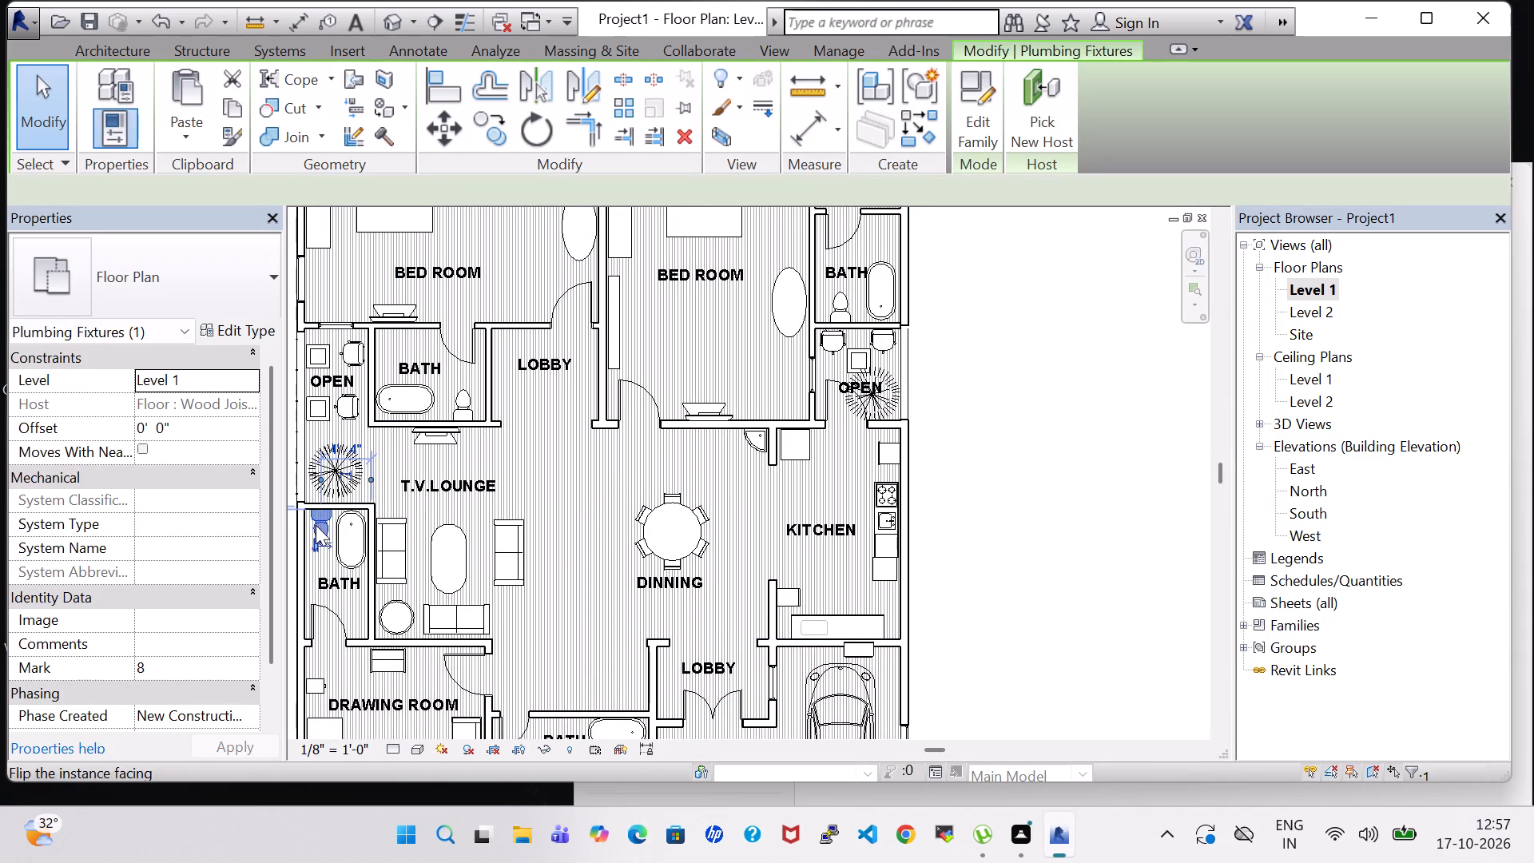
click(205, 323)
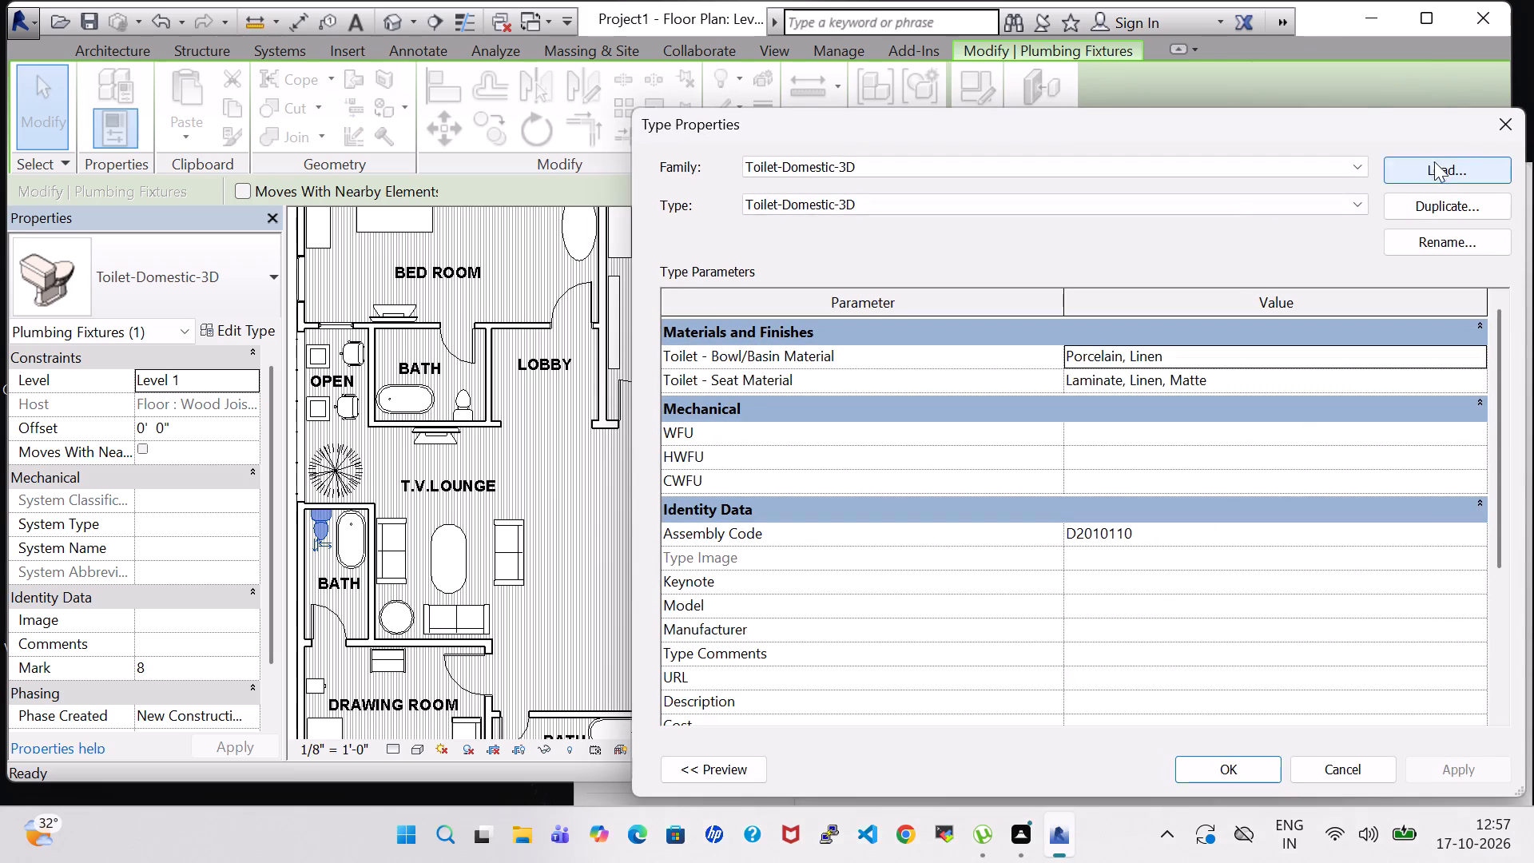
click(1489, 119)
click(229, 285)
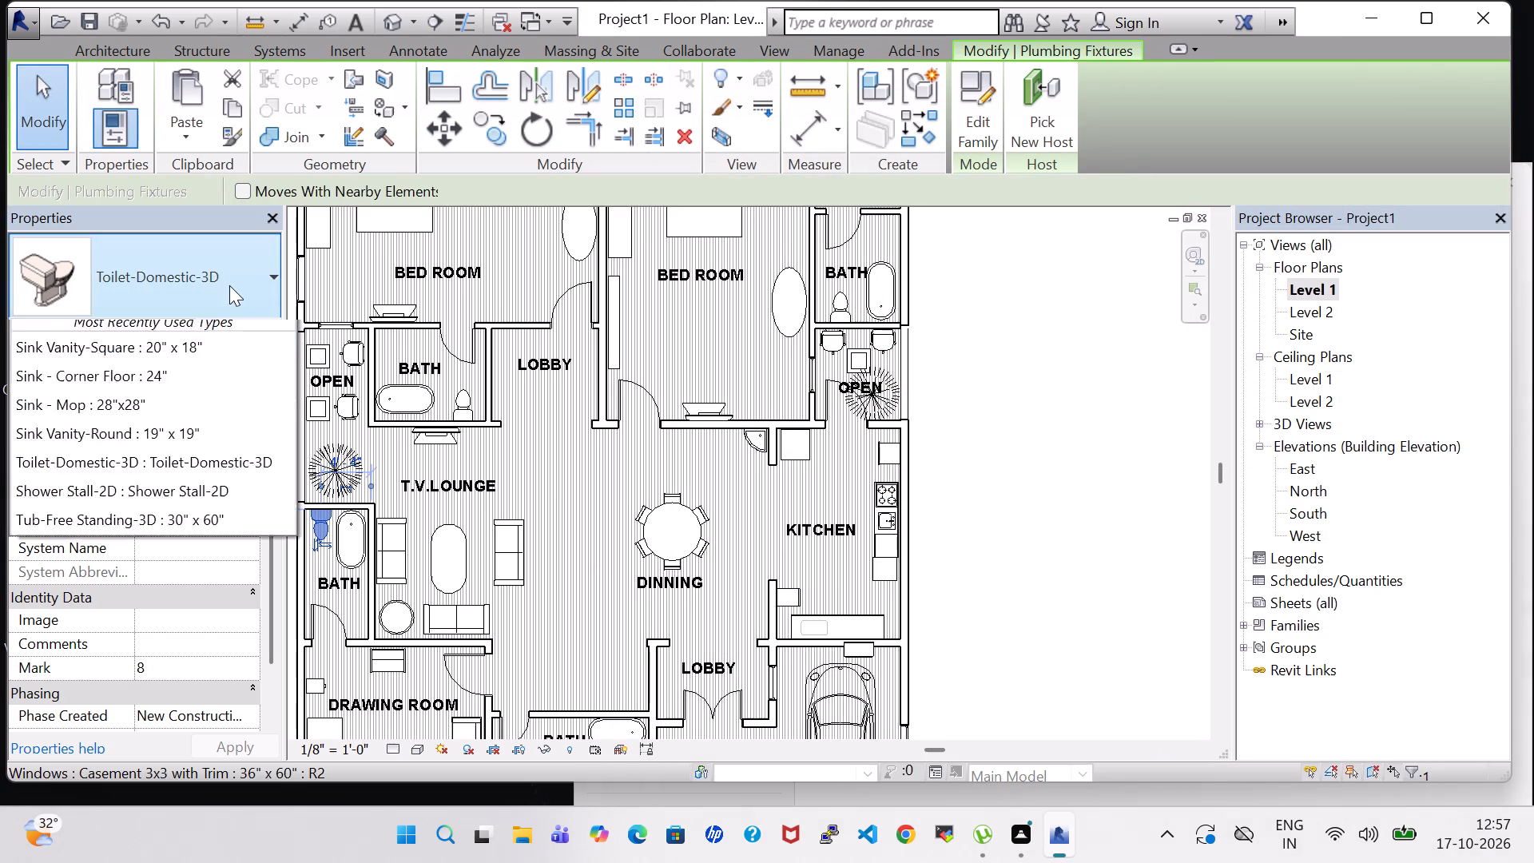
scroll(119, 379, up, 2)
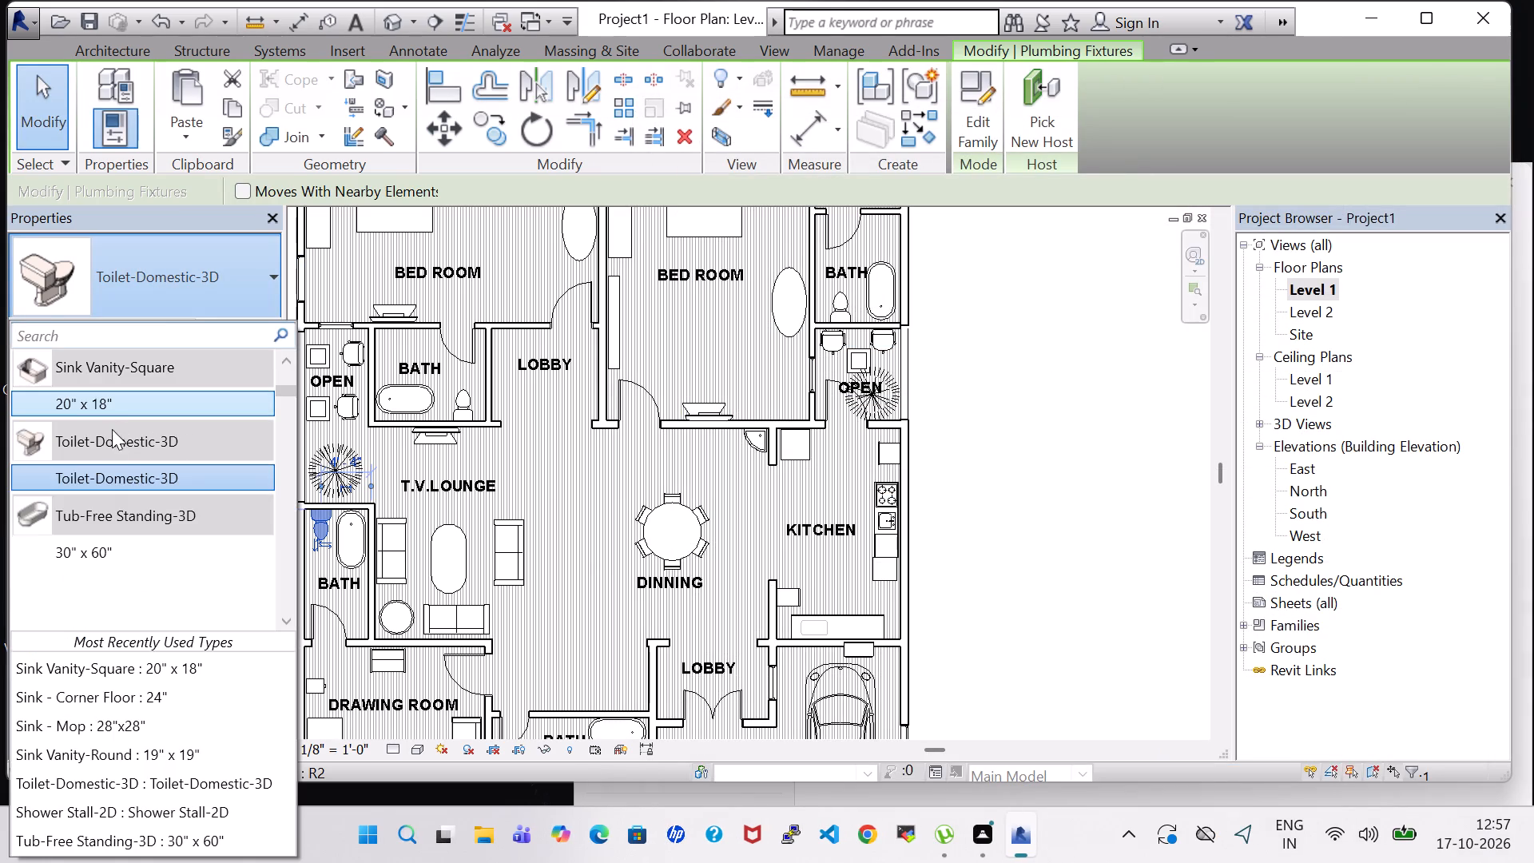
drag(113, 472, 121, 471)
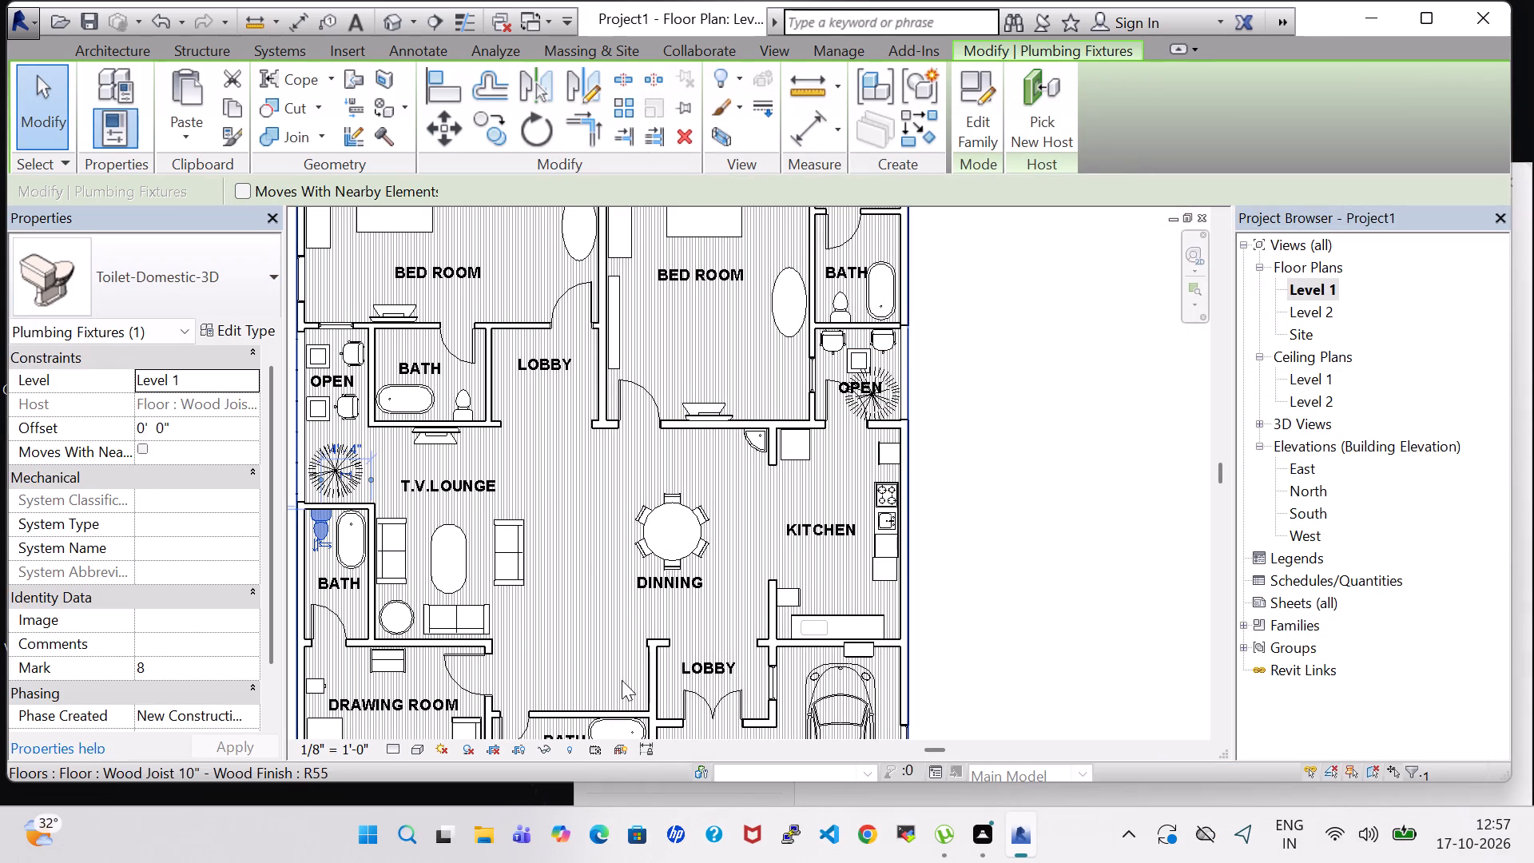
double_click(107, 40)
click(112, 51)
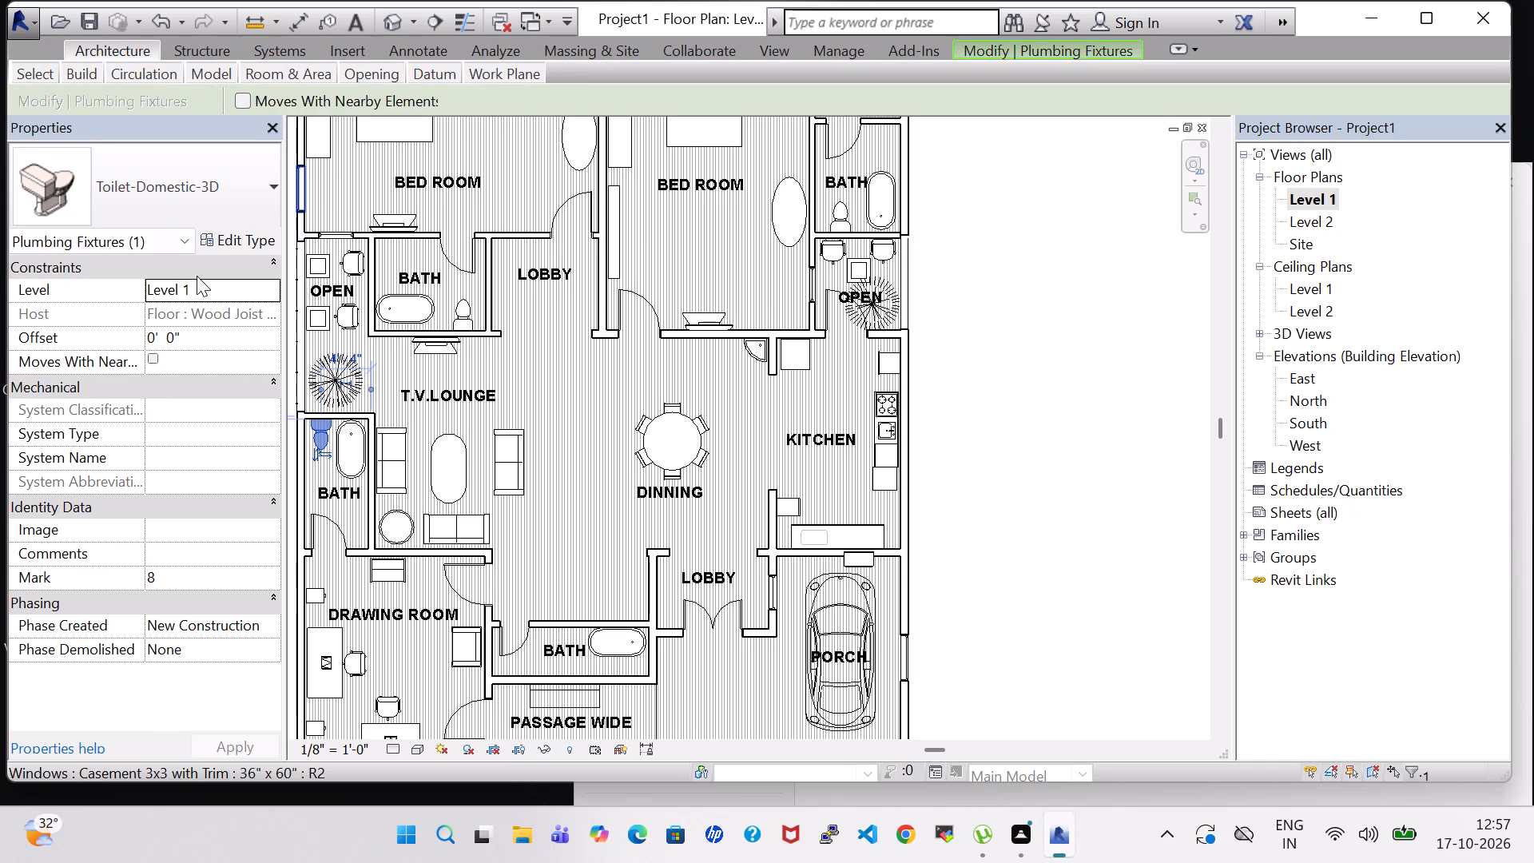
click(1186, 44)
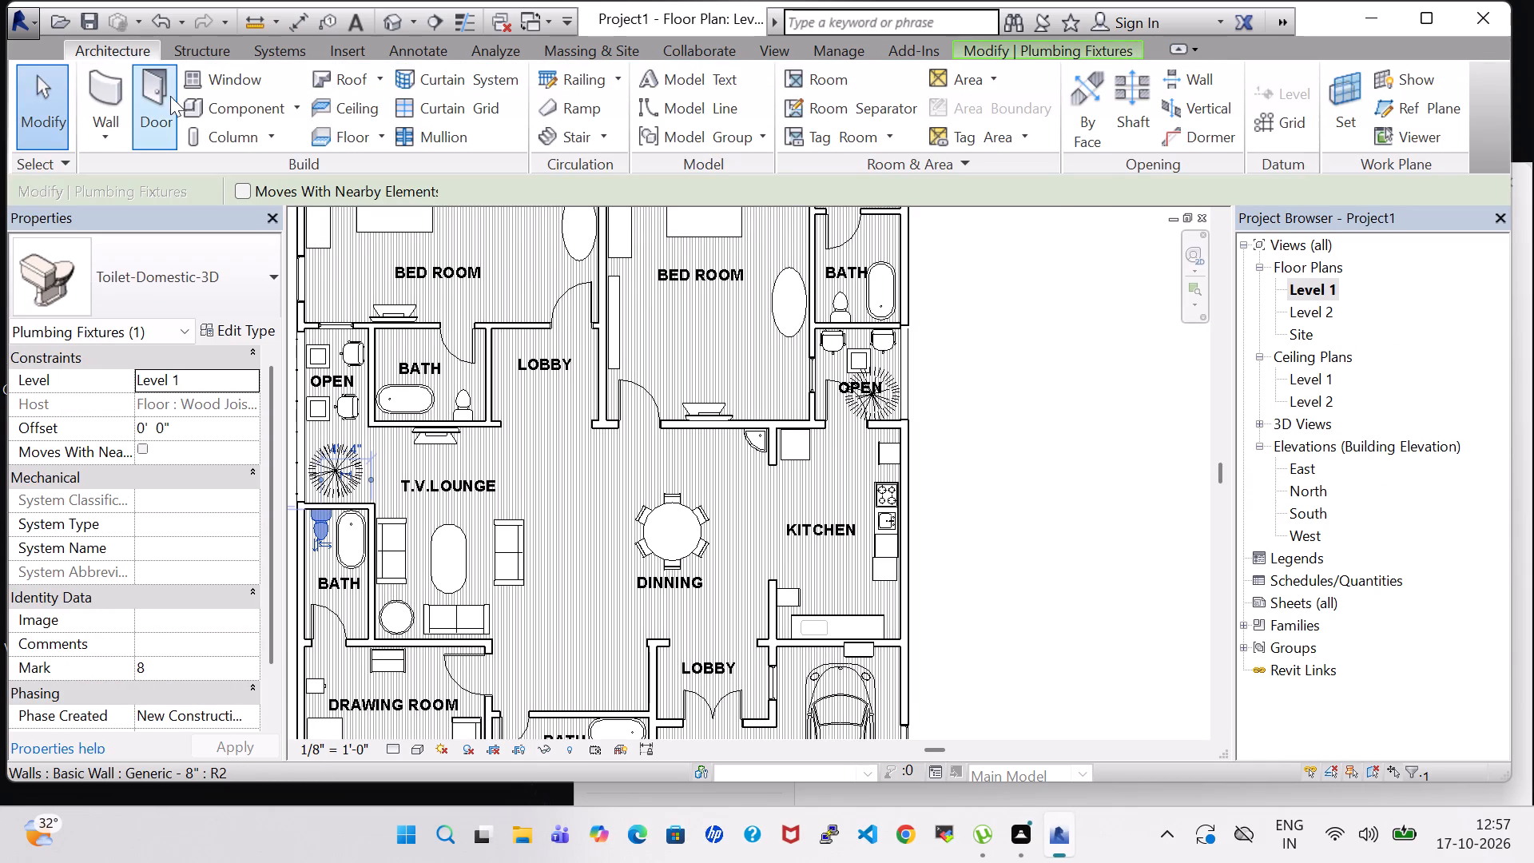
Start placing a component and look through the loaded types near the vanity sinks for a suitable fixture.
click(207, 101)
click(215, 259)
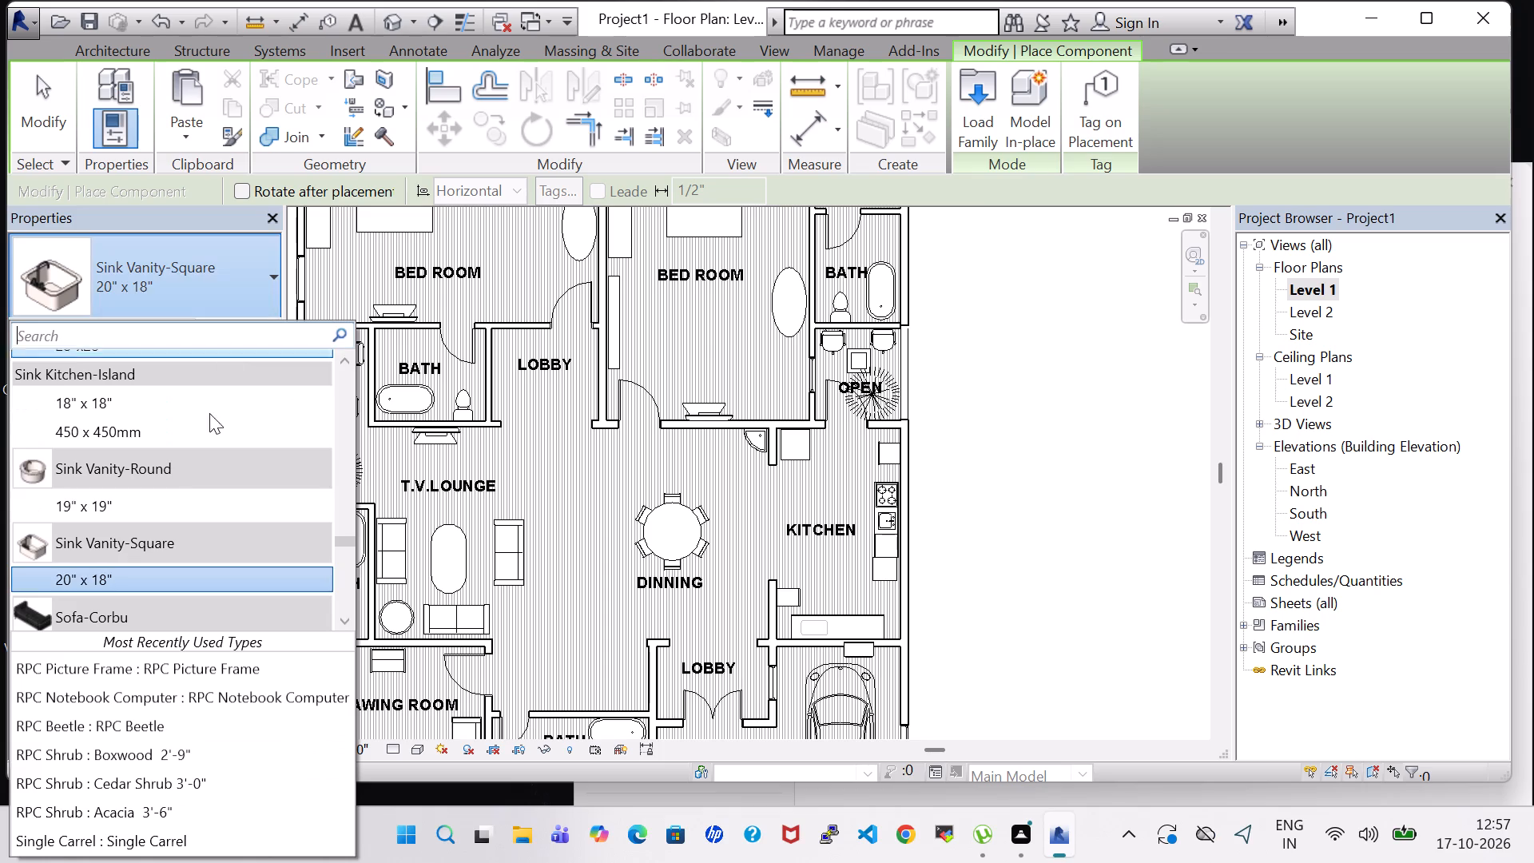
scroll(161, 522, up, 2)
scroll(161, 522, down, 3)
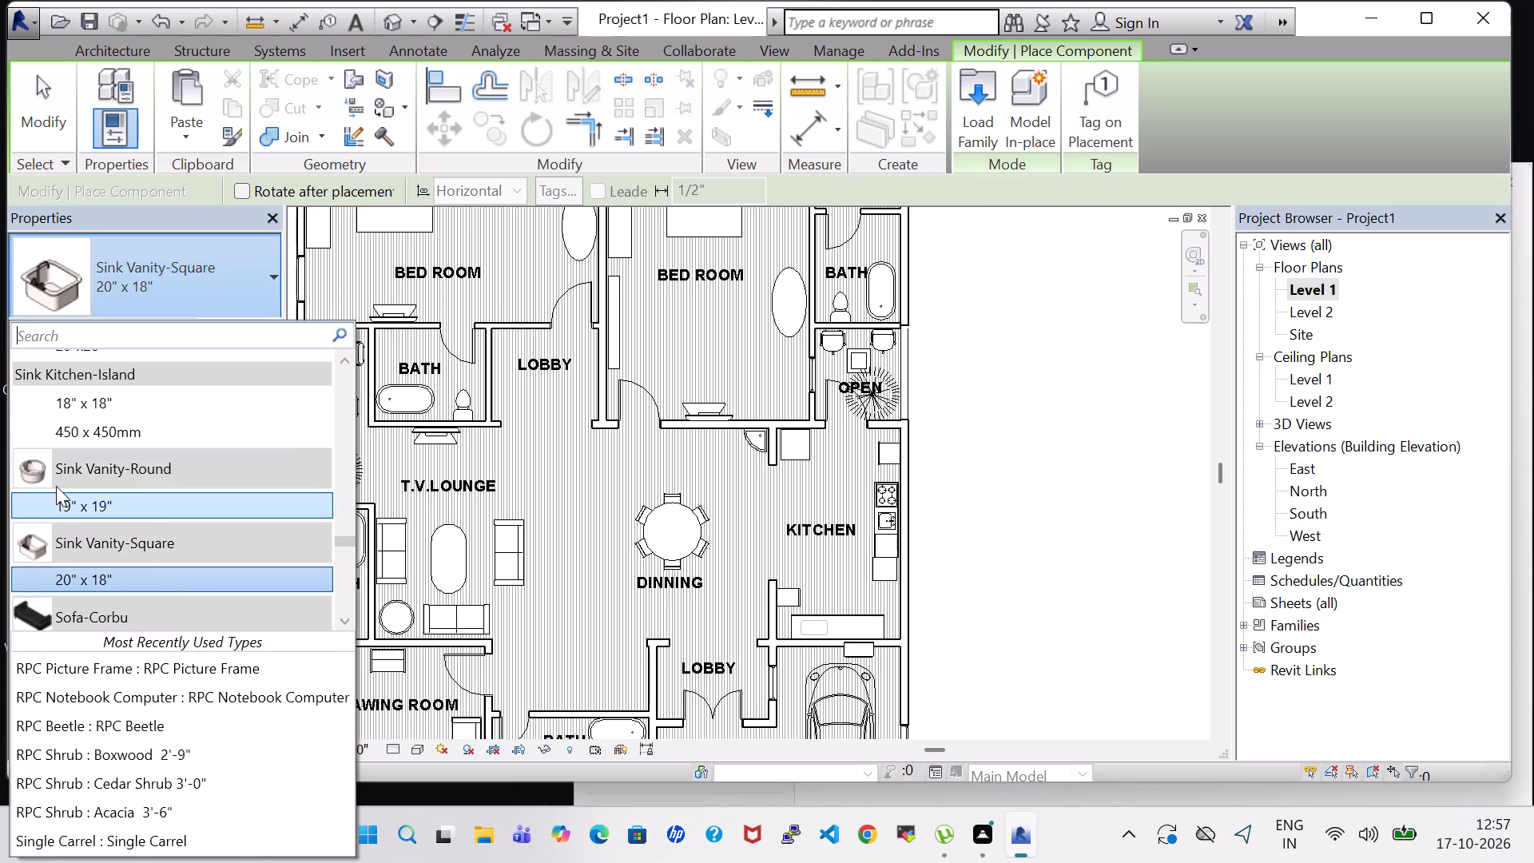
scroll(56, 486, up, 1)
key(Escape)
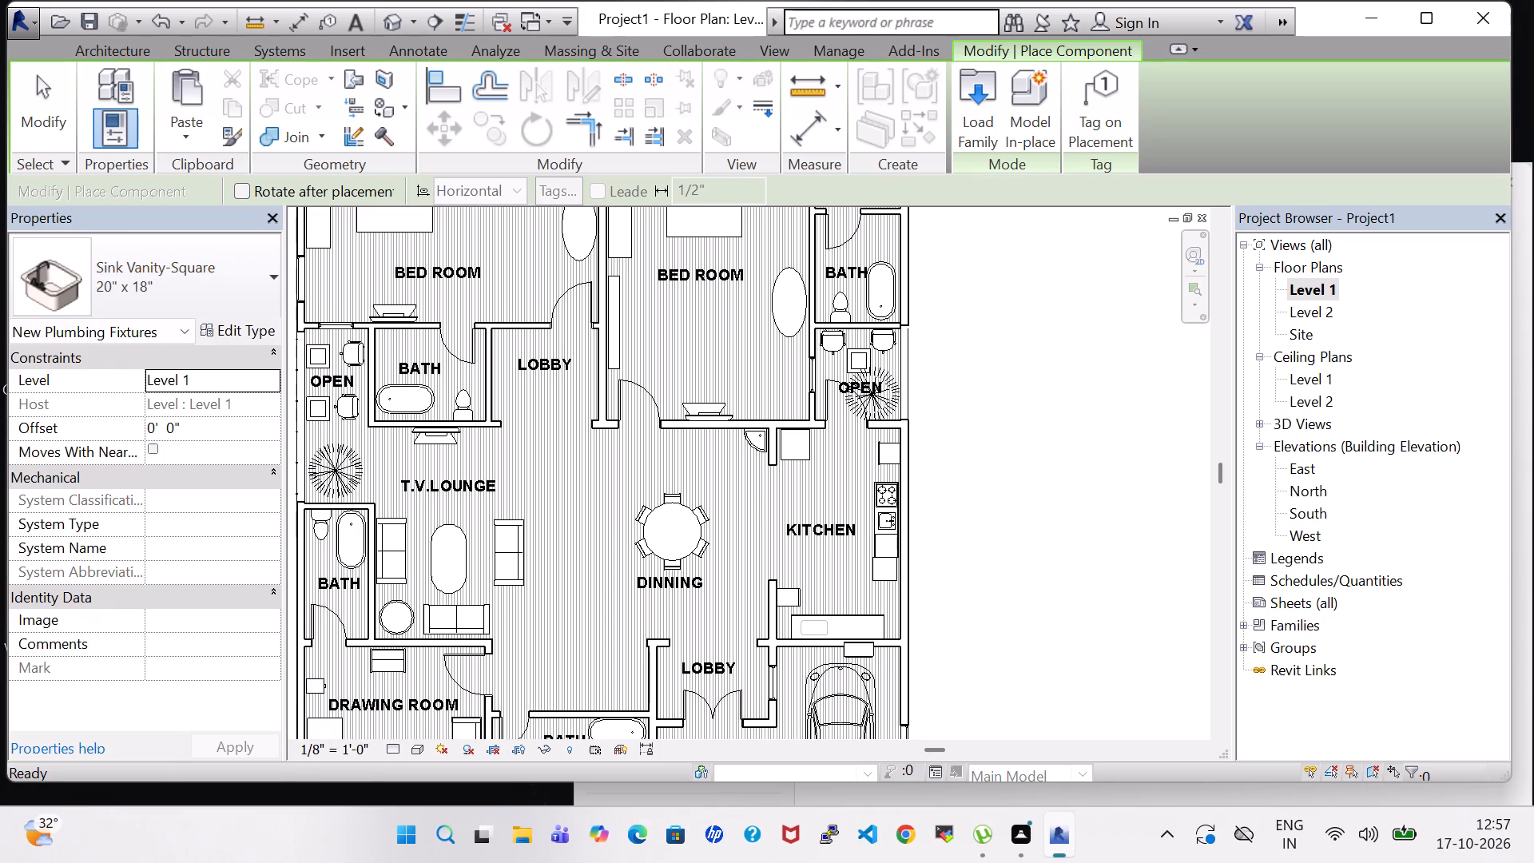
key(Escape)
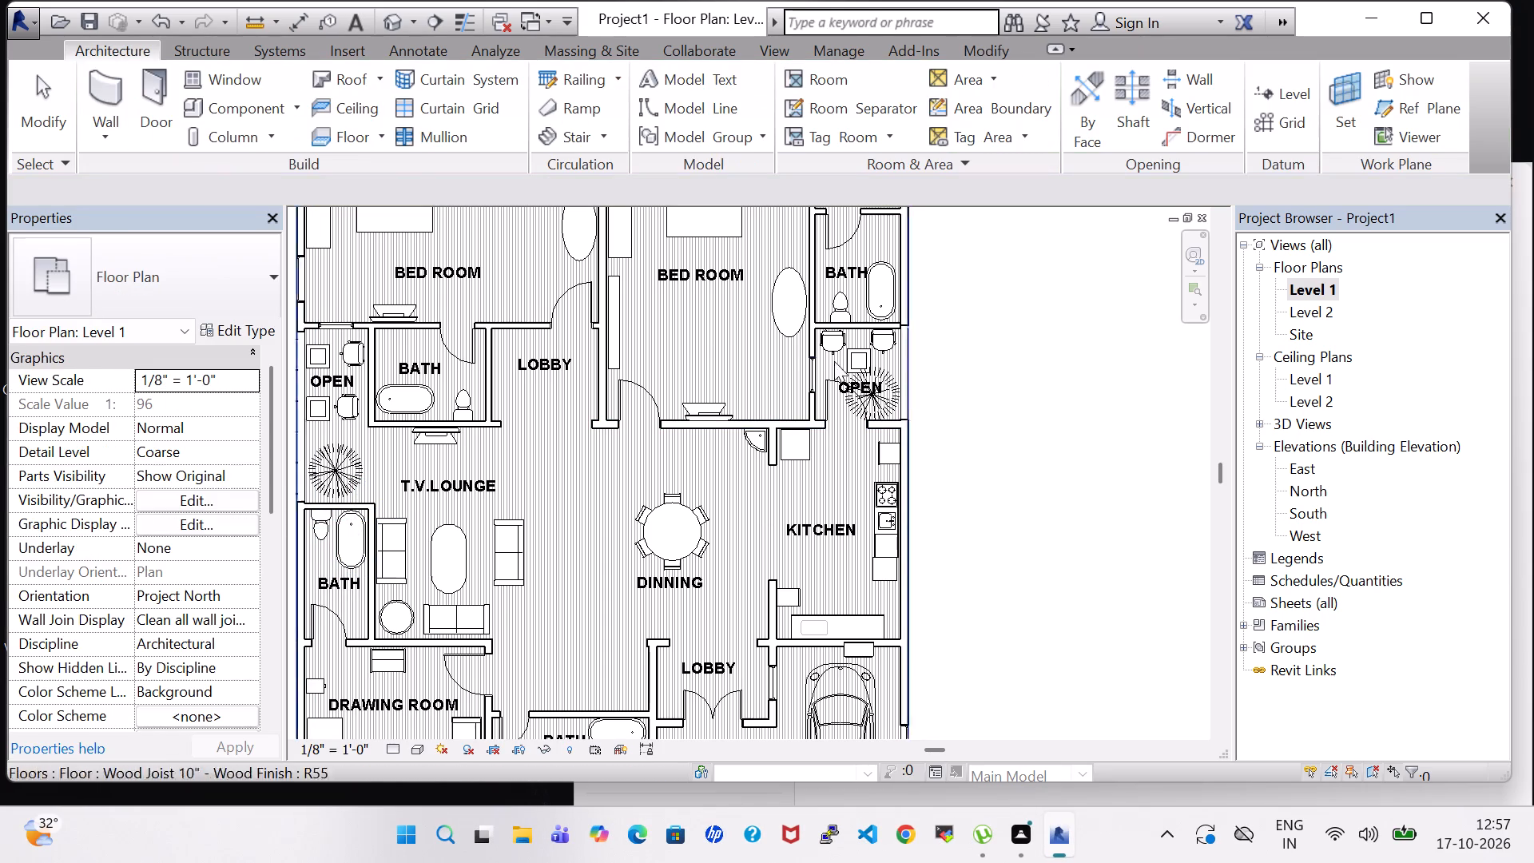
Copy the toilet from the BATH above the OPEN area near the kitchen and paste it into the new BATH beside the drawing room.
key(Escape)
click(847, 307)
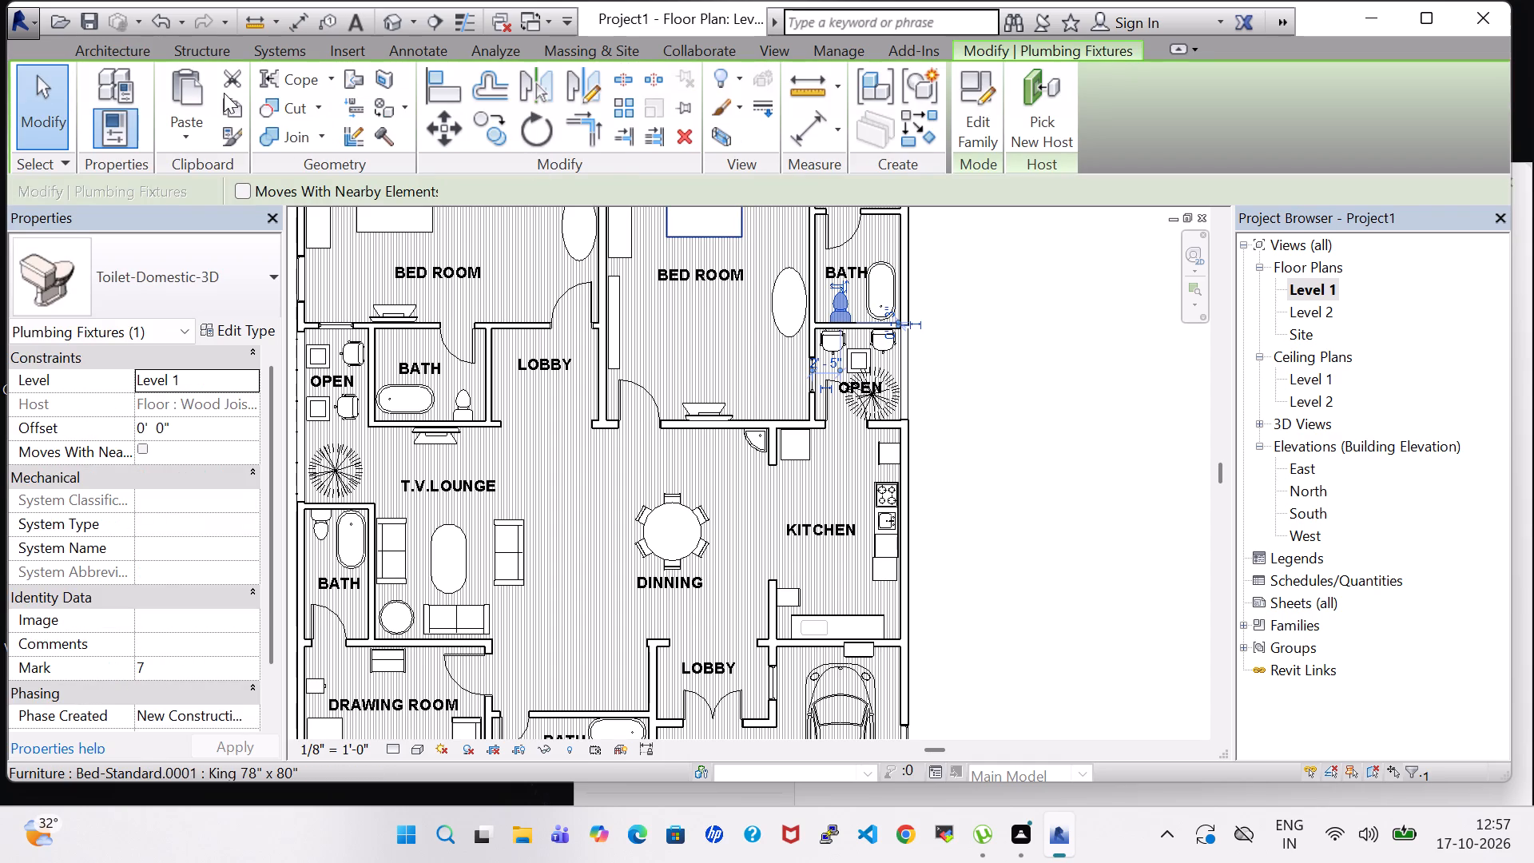
click(232, 100)
click(197, 119)
click(266, 164)
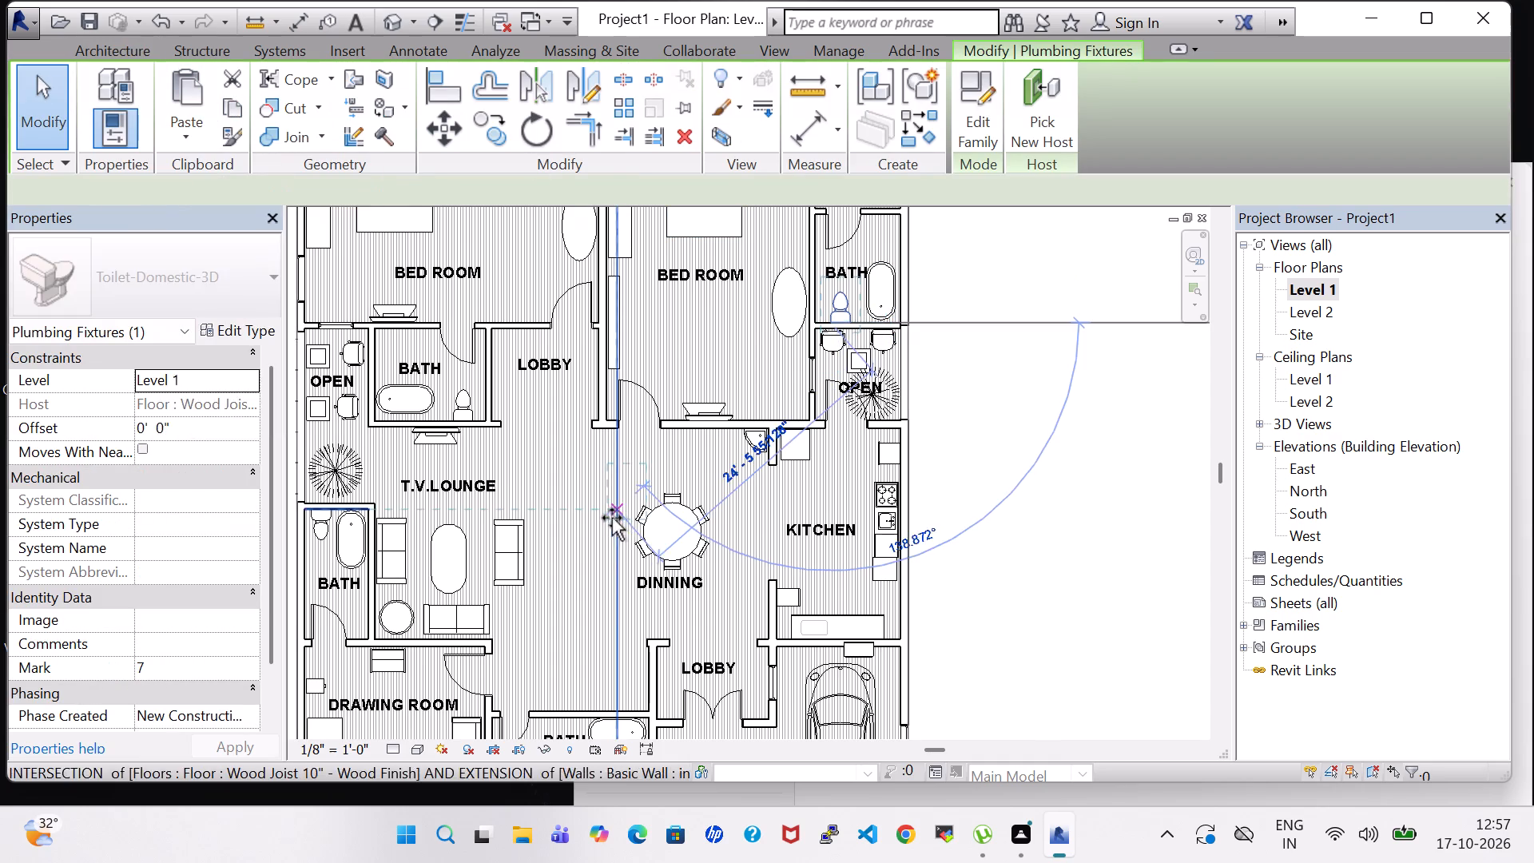
middle_drag(611, 518, 657, 312)
scroll(633, 400, up, 7)
scroll(630, 519, up, 1)
middle_drag(630, 519, 615, 272)
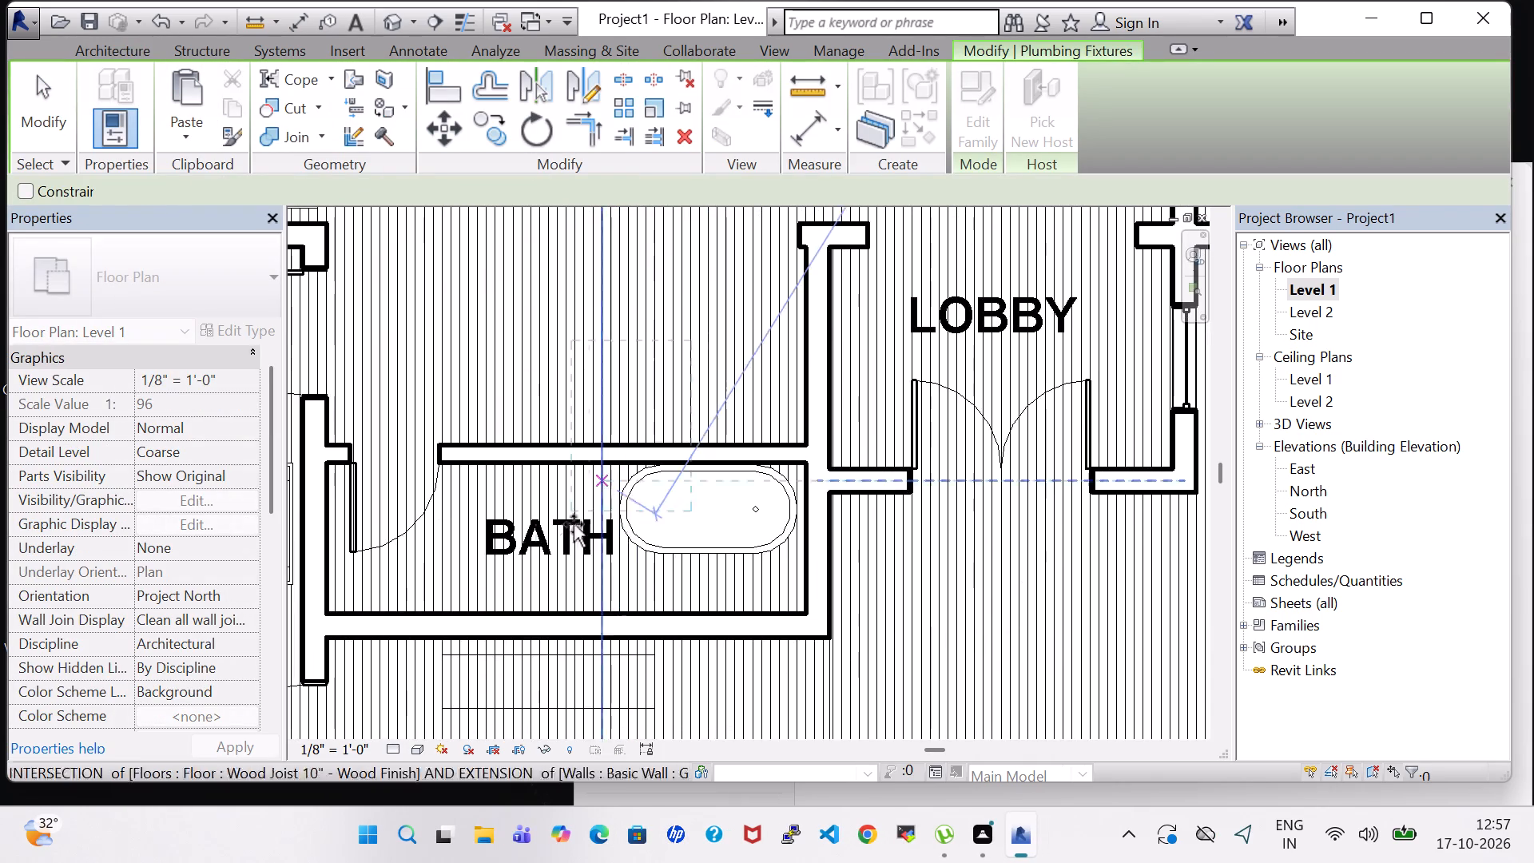
click(497, 571)
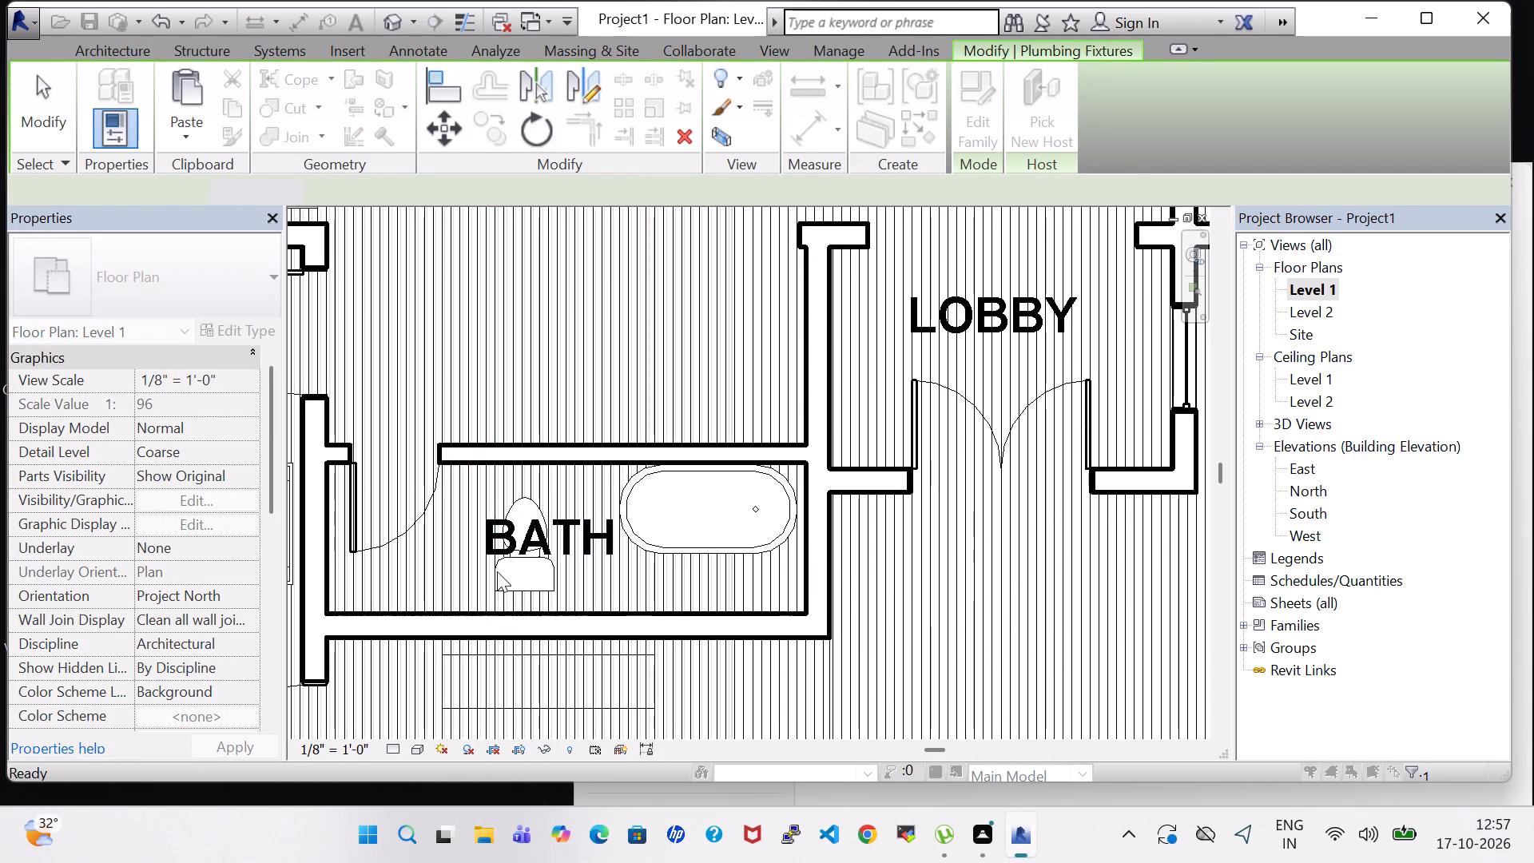
key(Escape)
key(Escape)
Move the pasted toilet down so its tank sits against the lower wall of the new BATH.
click(545, 575)
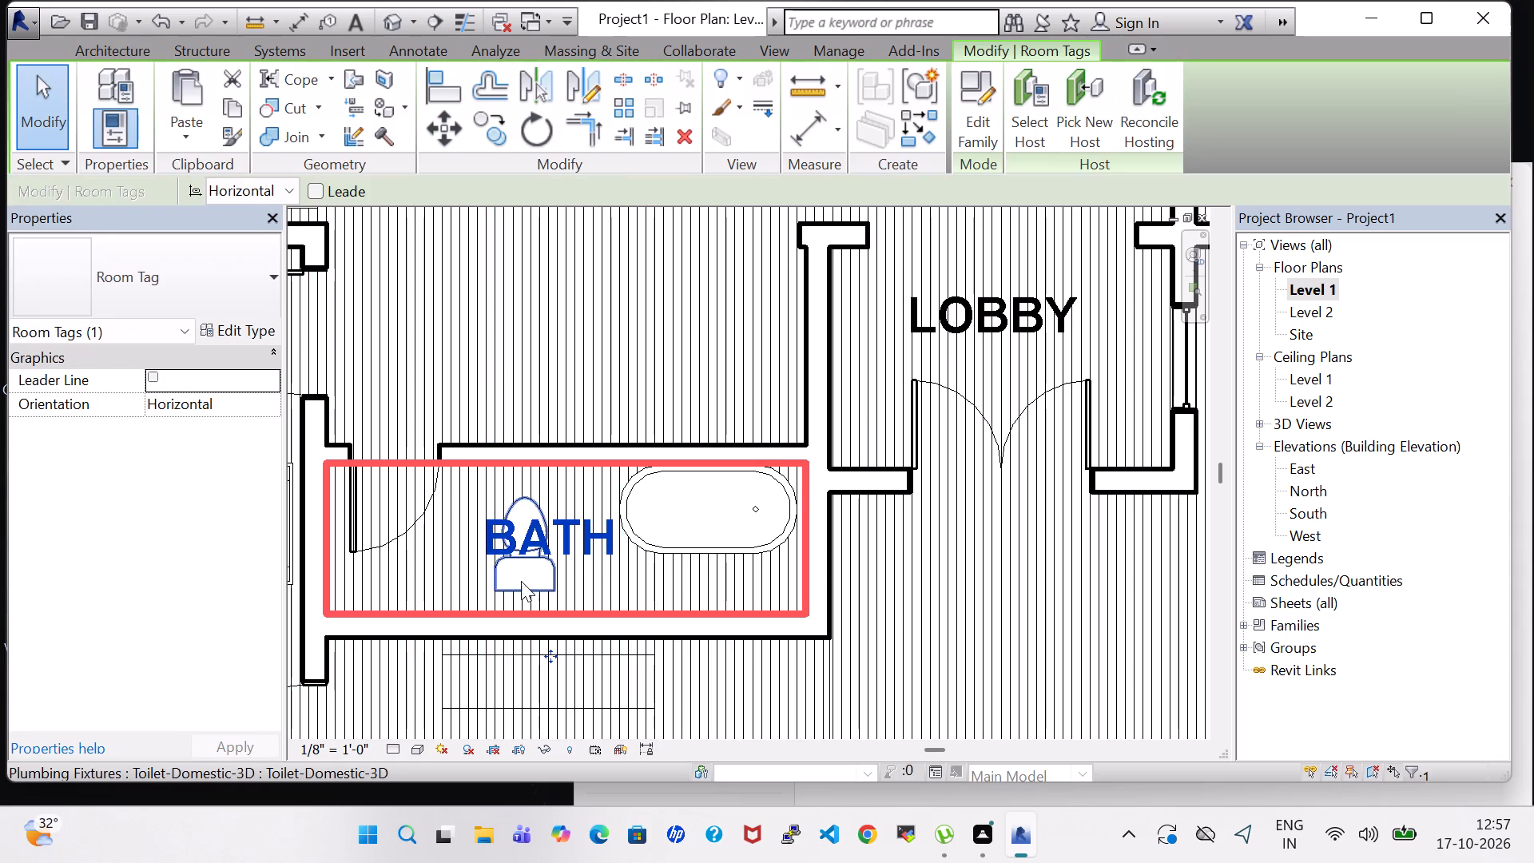
click(520, 582)
key(Down)
key(Down)
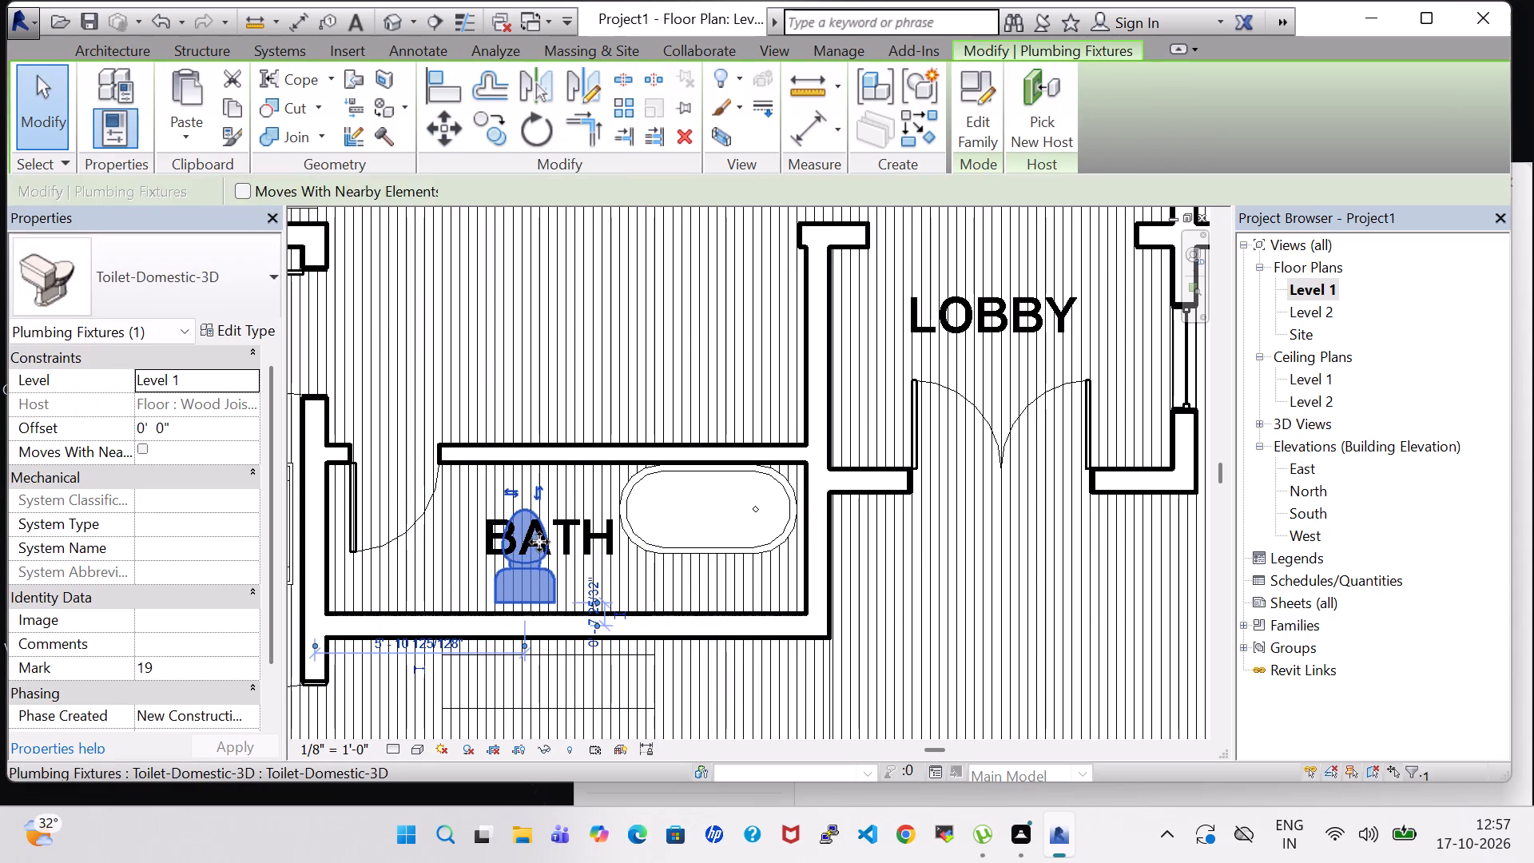
key(Down)
key(Down)
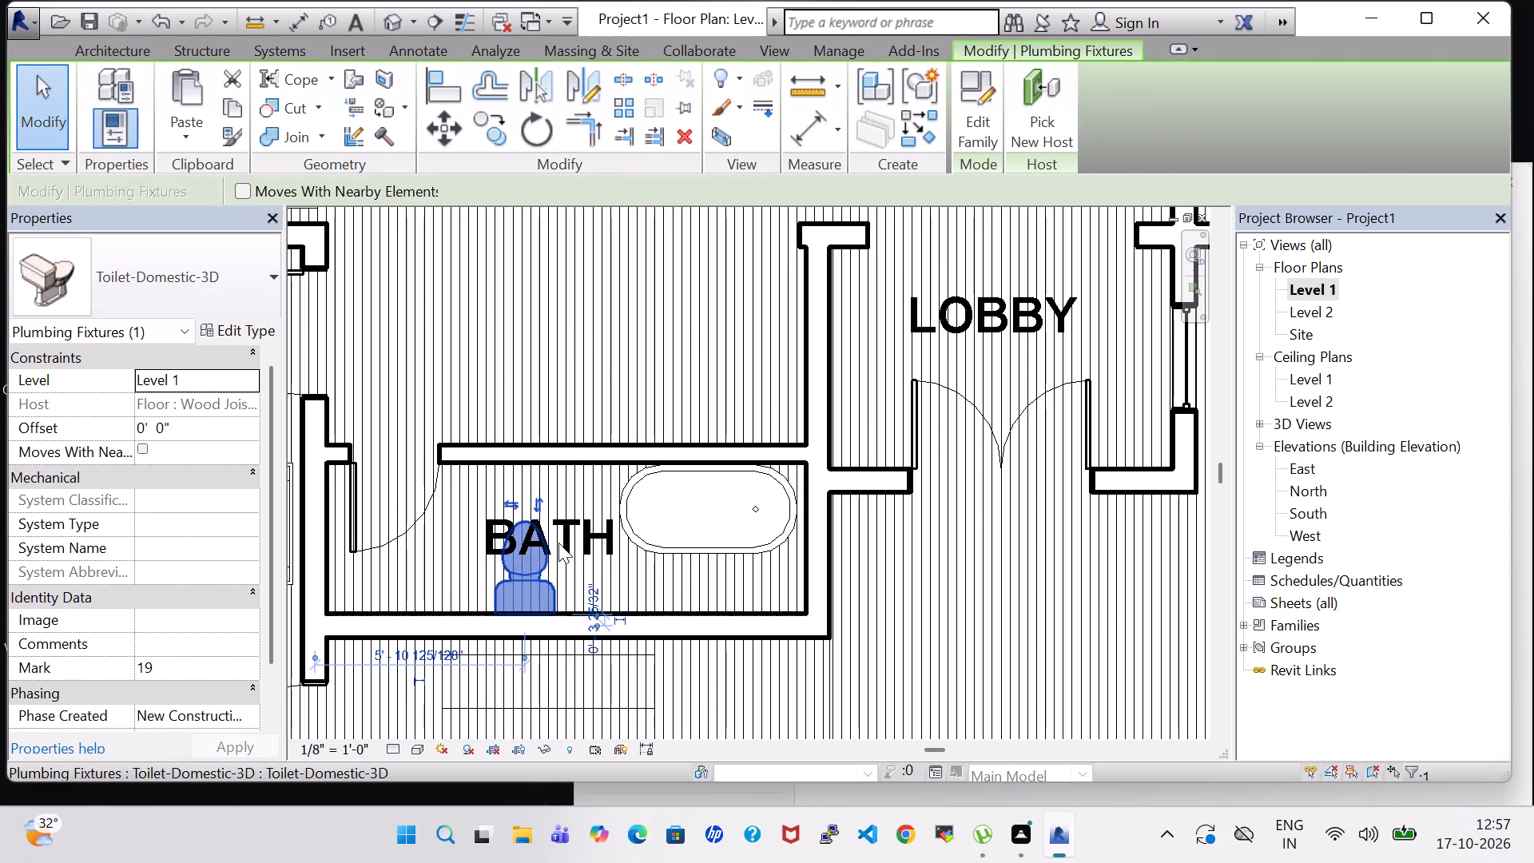
key(Escape)
In the 3D view, move the 20" x 18" Sink Vanity-Square in the new BATH away from the toilet, toward the drawing room wall.
scroll(613, 354, up, 3)
click(391, 31)
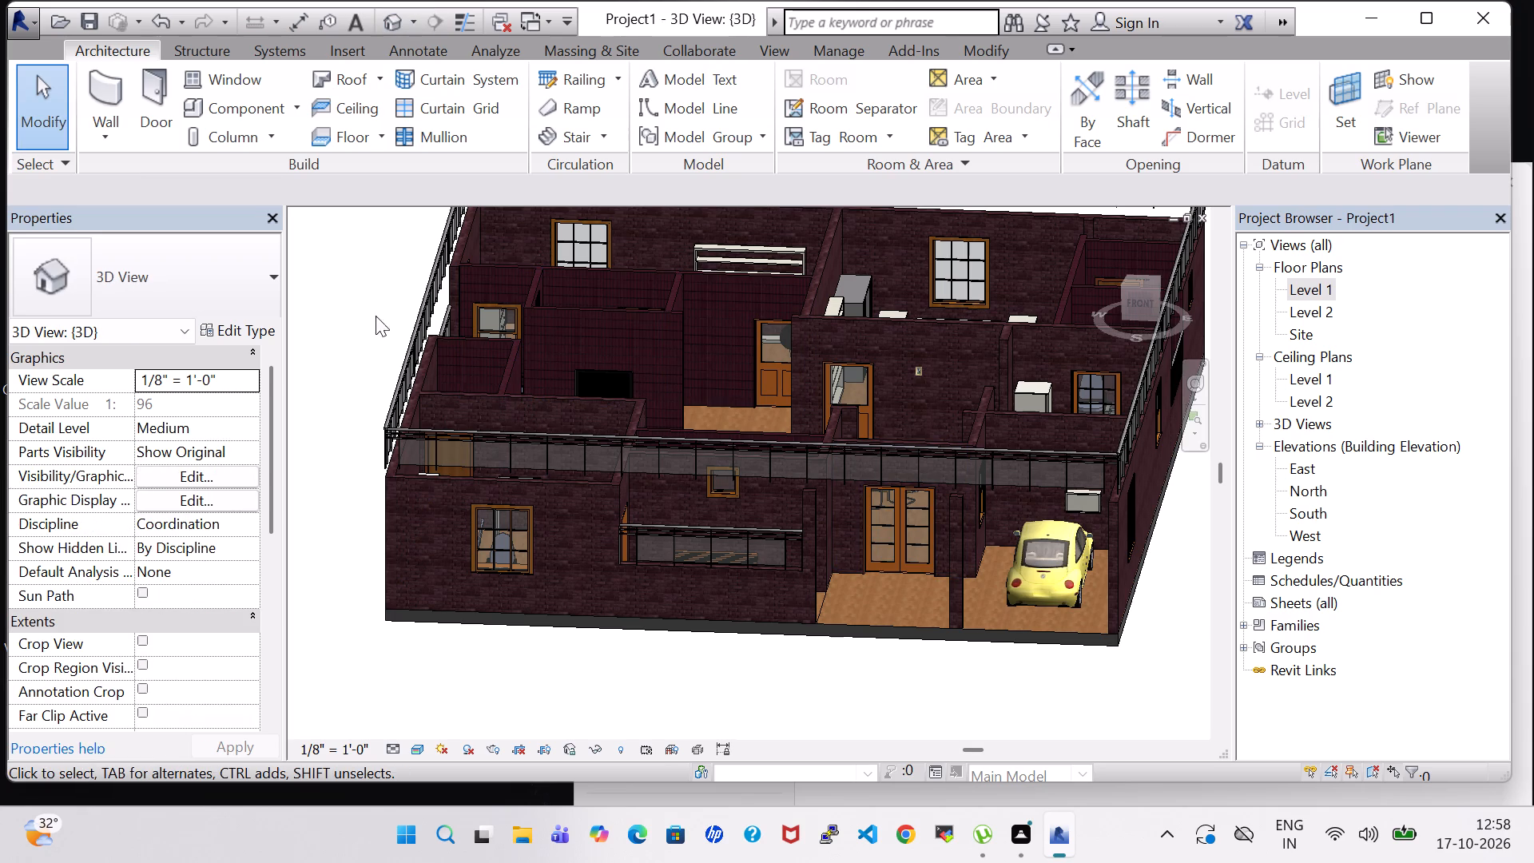
shift+middle_drag(363, 312, 467, 607)
shift+middle_drag(986, 601, 918, 673)
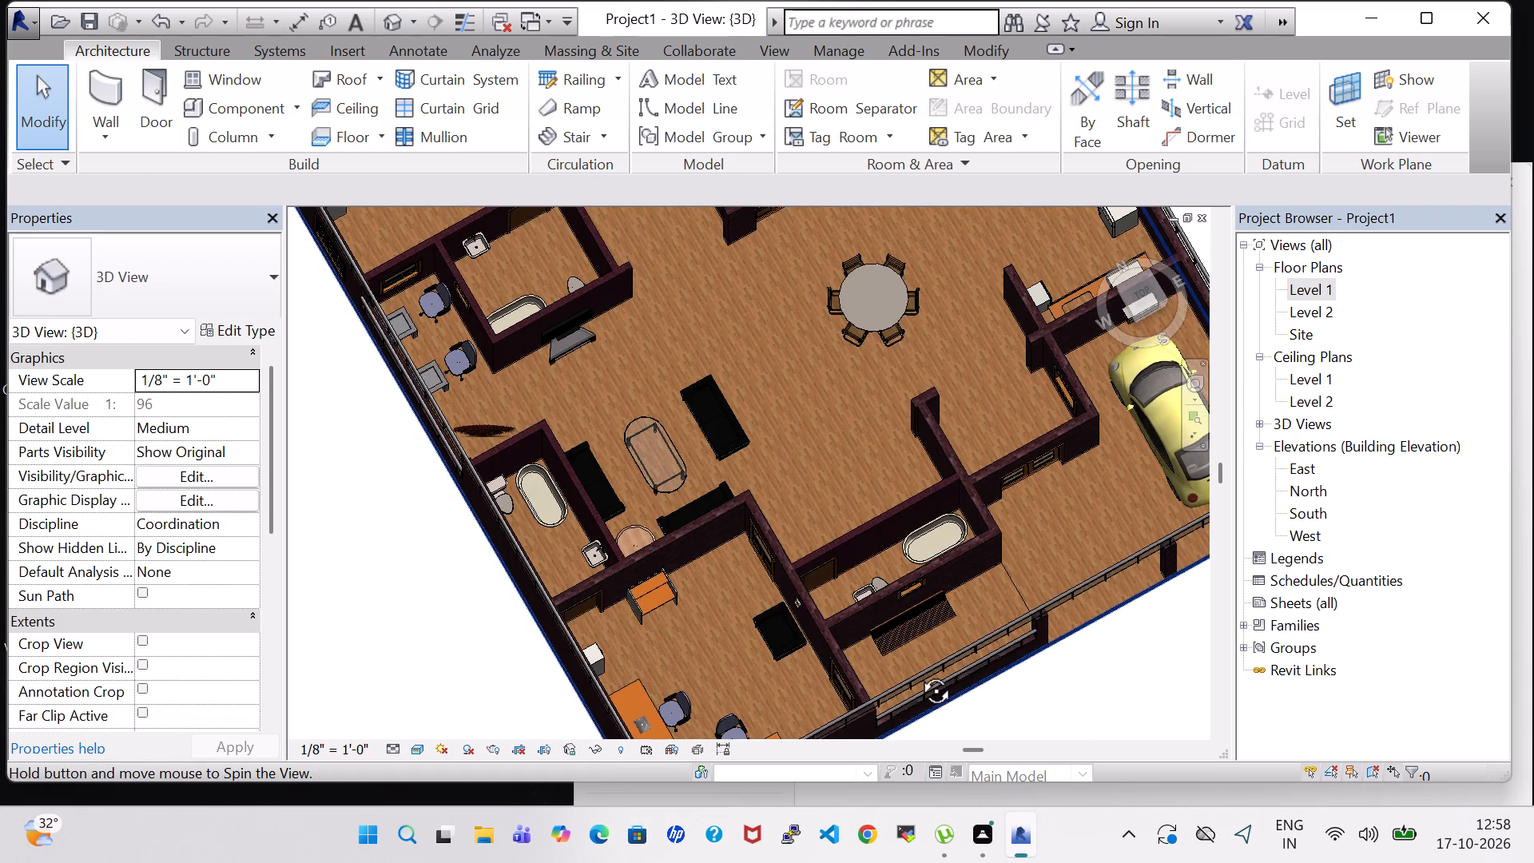
shift+middle_drag(918, 673, 911, 676)
middle_drag(899, 649, 820, 475)
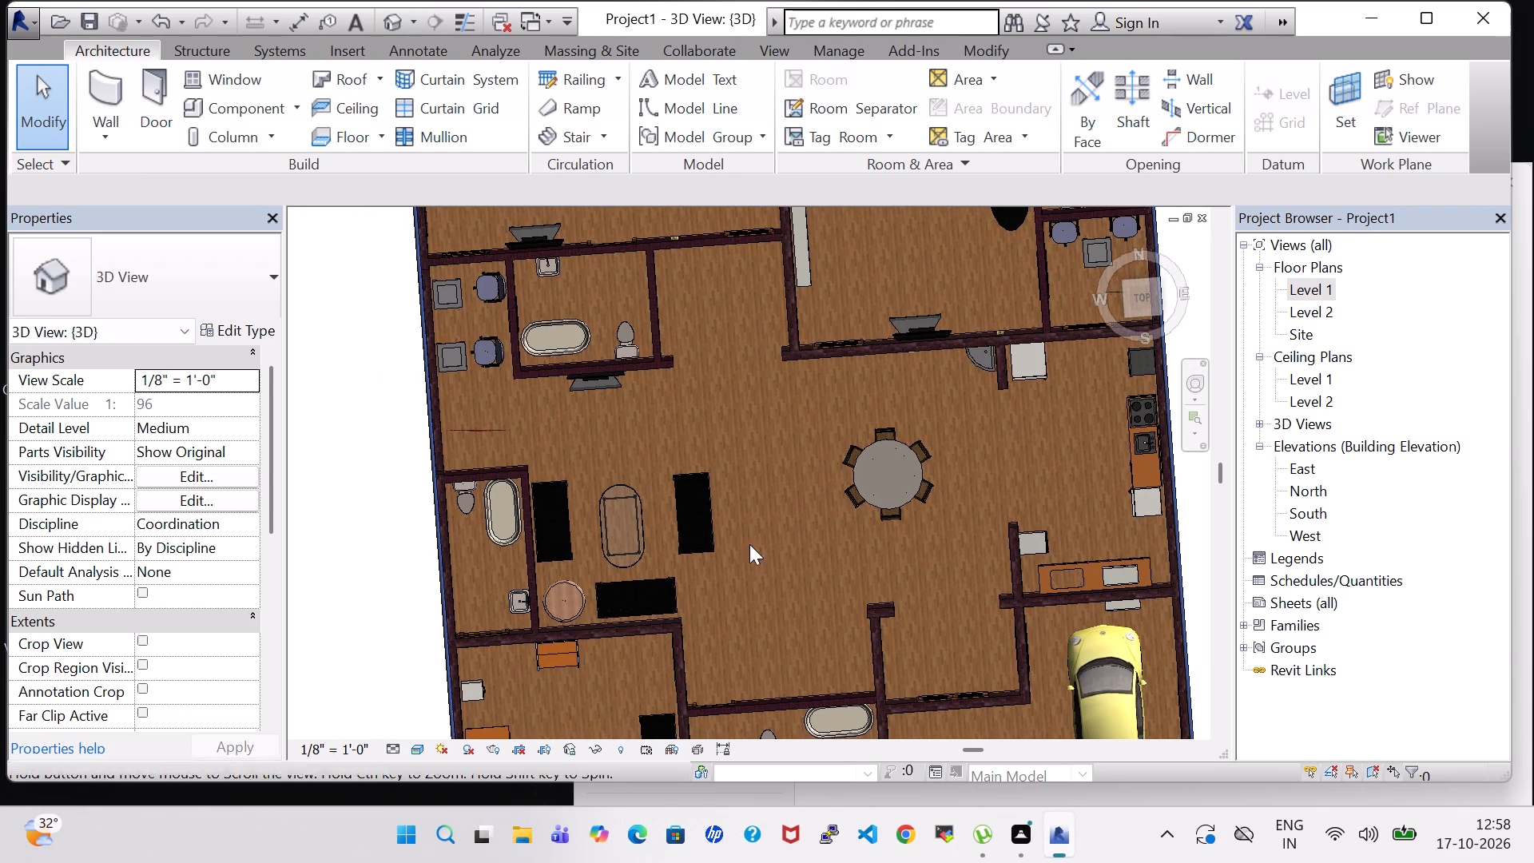
middle_drag(725, 620, 729, 457)
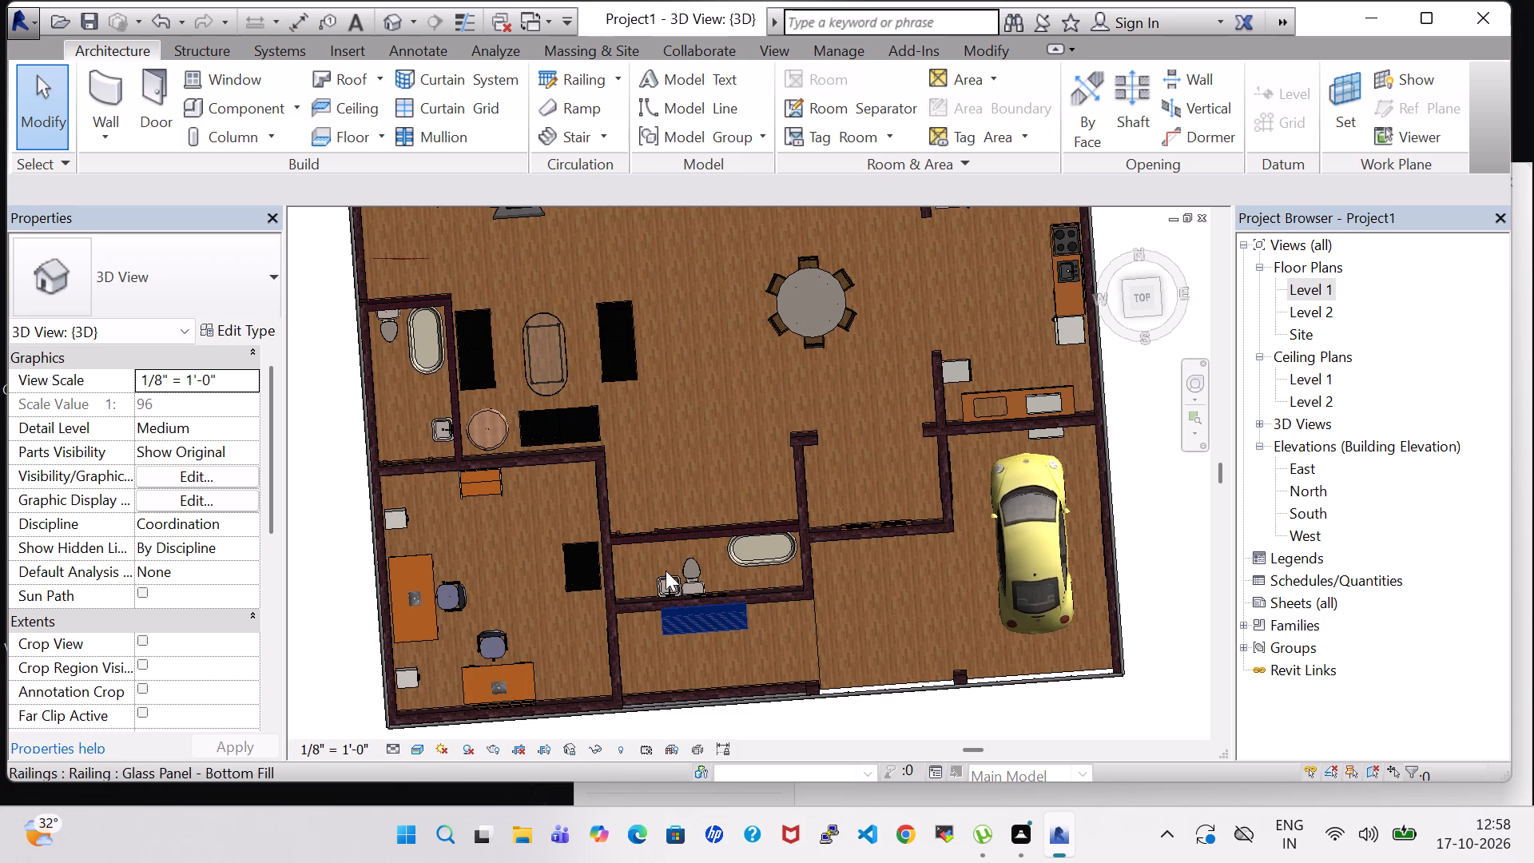
click(671, 420)
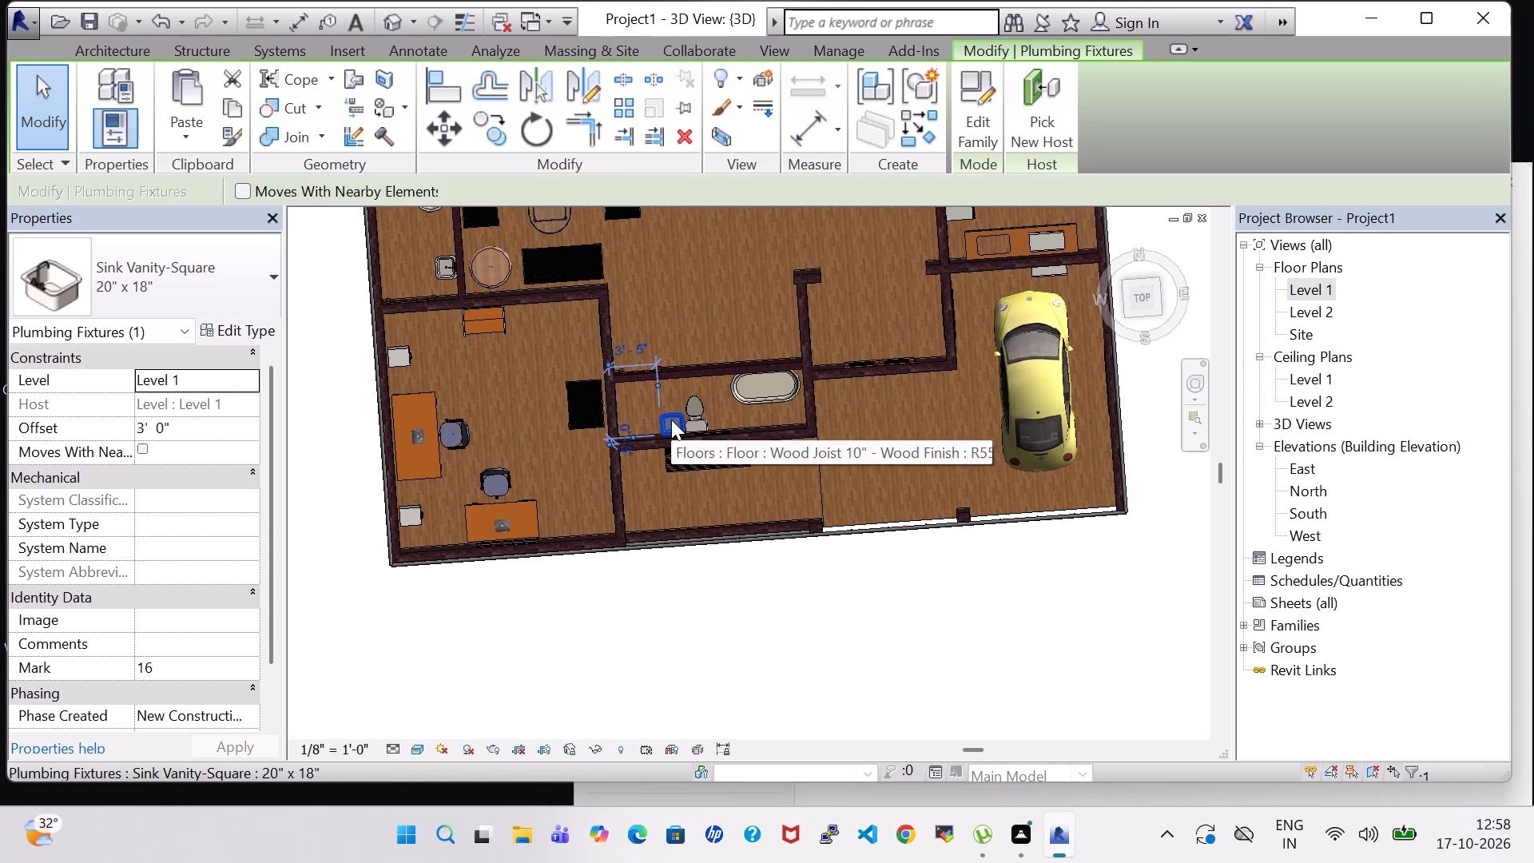
key(Left)
key(Left)
key(Left)
key(Left)
key(Left)
key(Left)
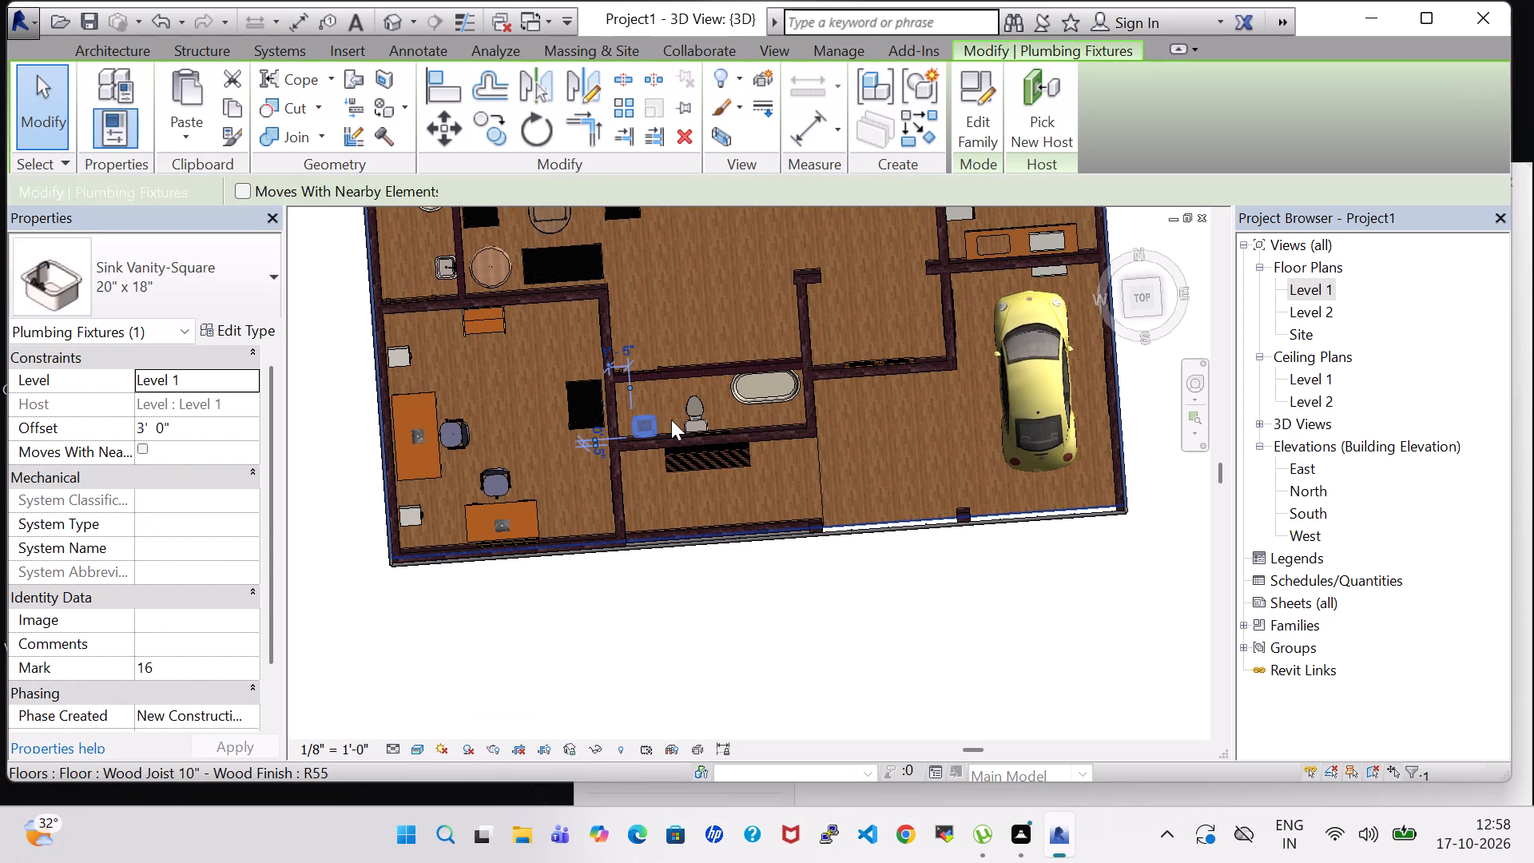
click(836, 655)
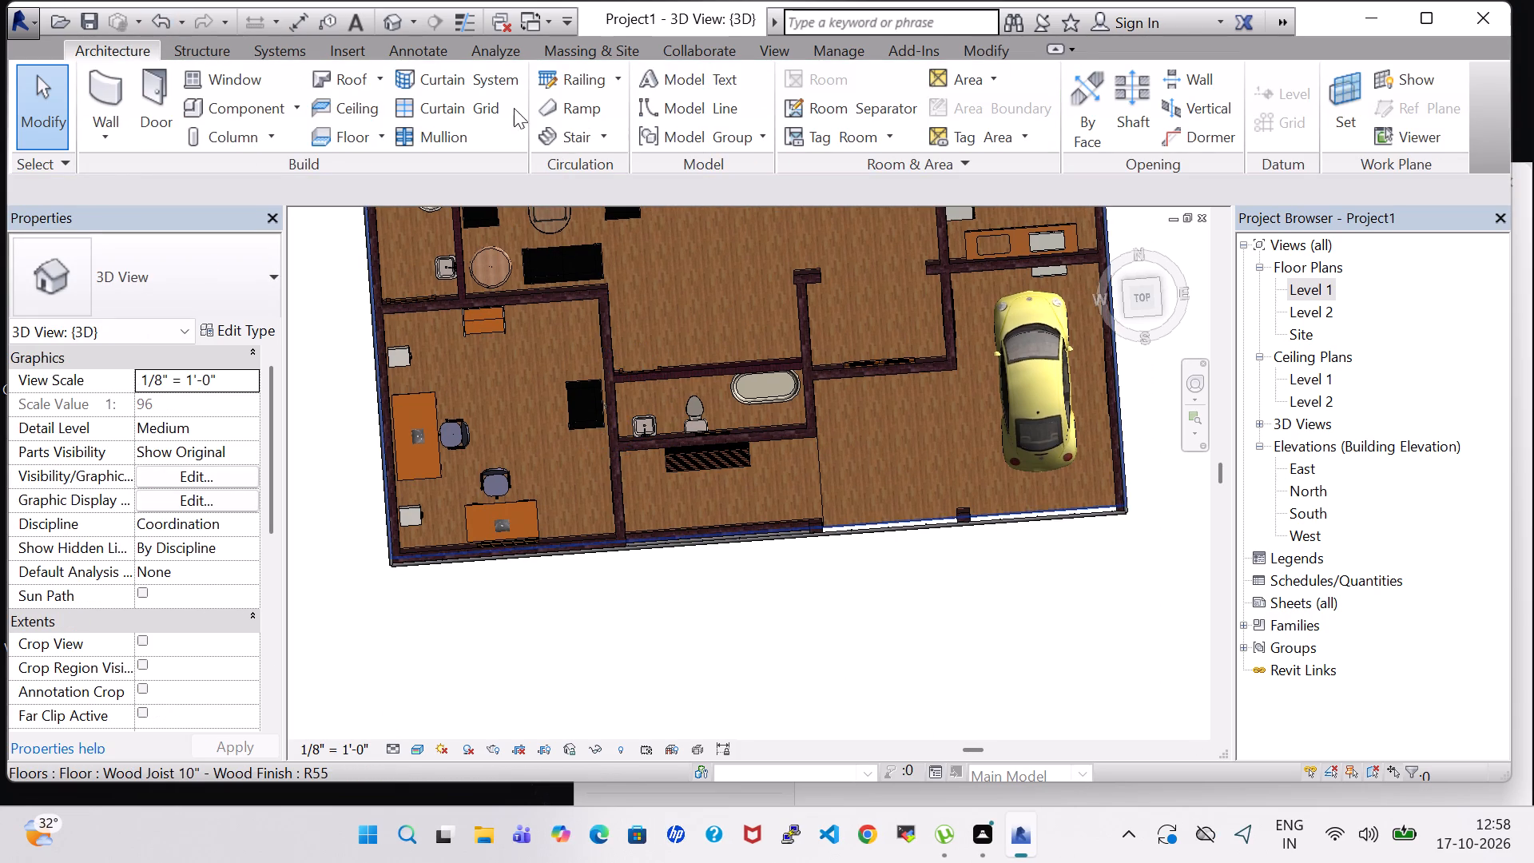
Examine the house exterior from the front in the 3D view.
shift+middle_drag(865, 640, 807, 327)
middle_drag(733, 551, 823, 445)
middle_drag(578, 376, 601, 384)
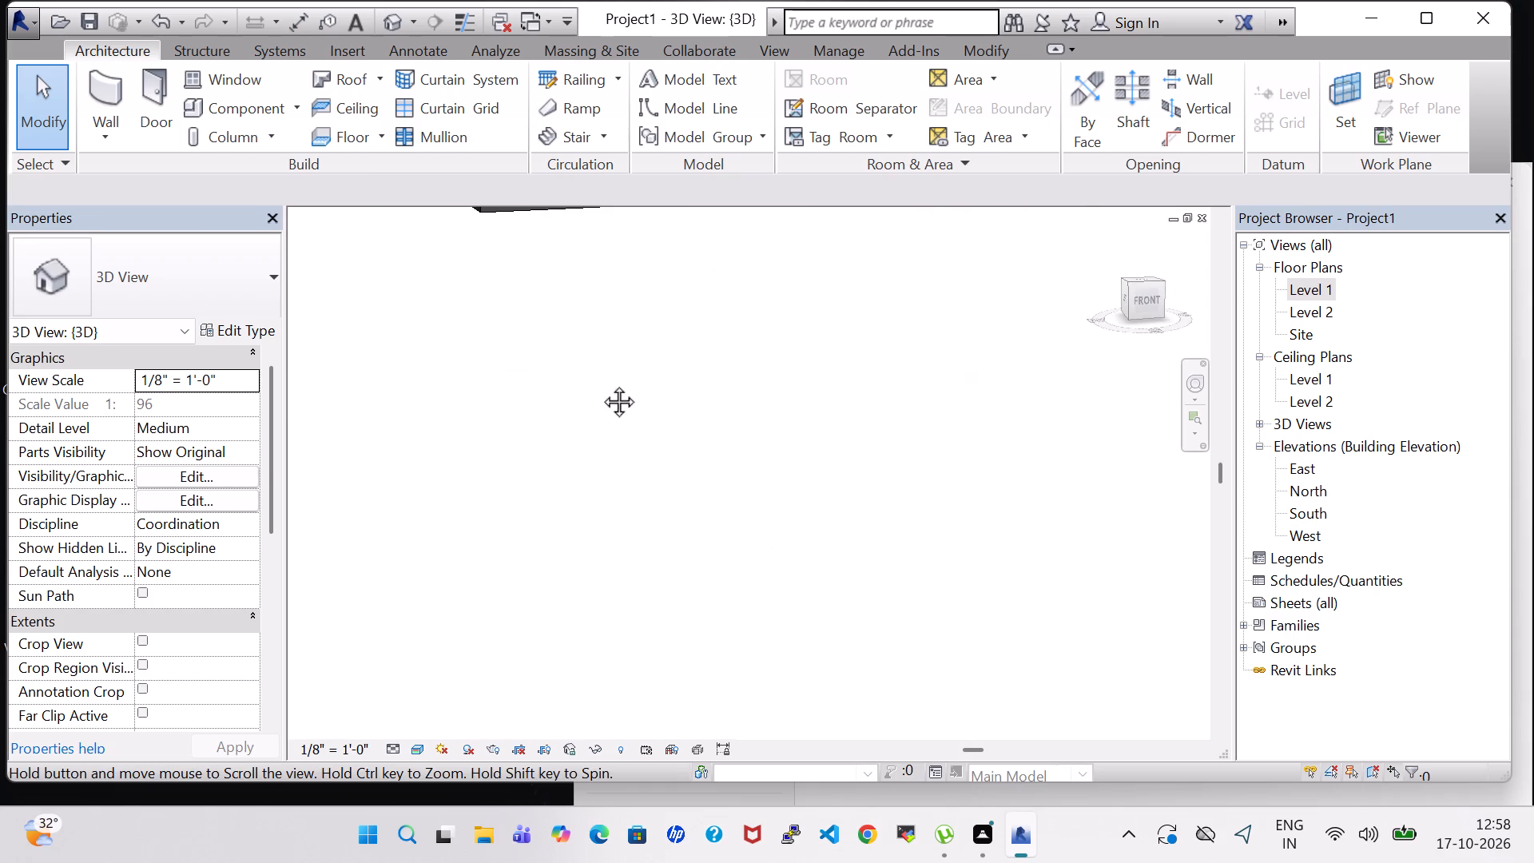
middle_drag(601, 384, 557, 599)
middle_drag(821, 466, 613, 618)
shift+middle_drag(805, 598, 752, 588)
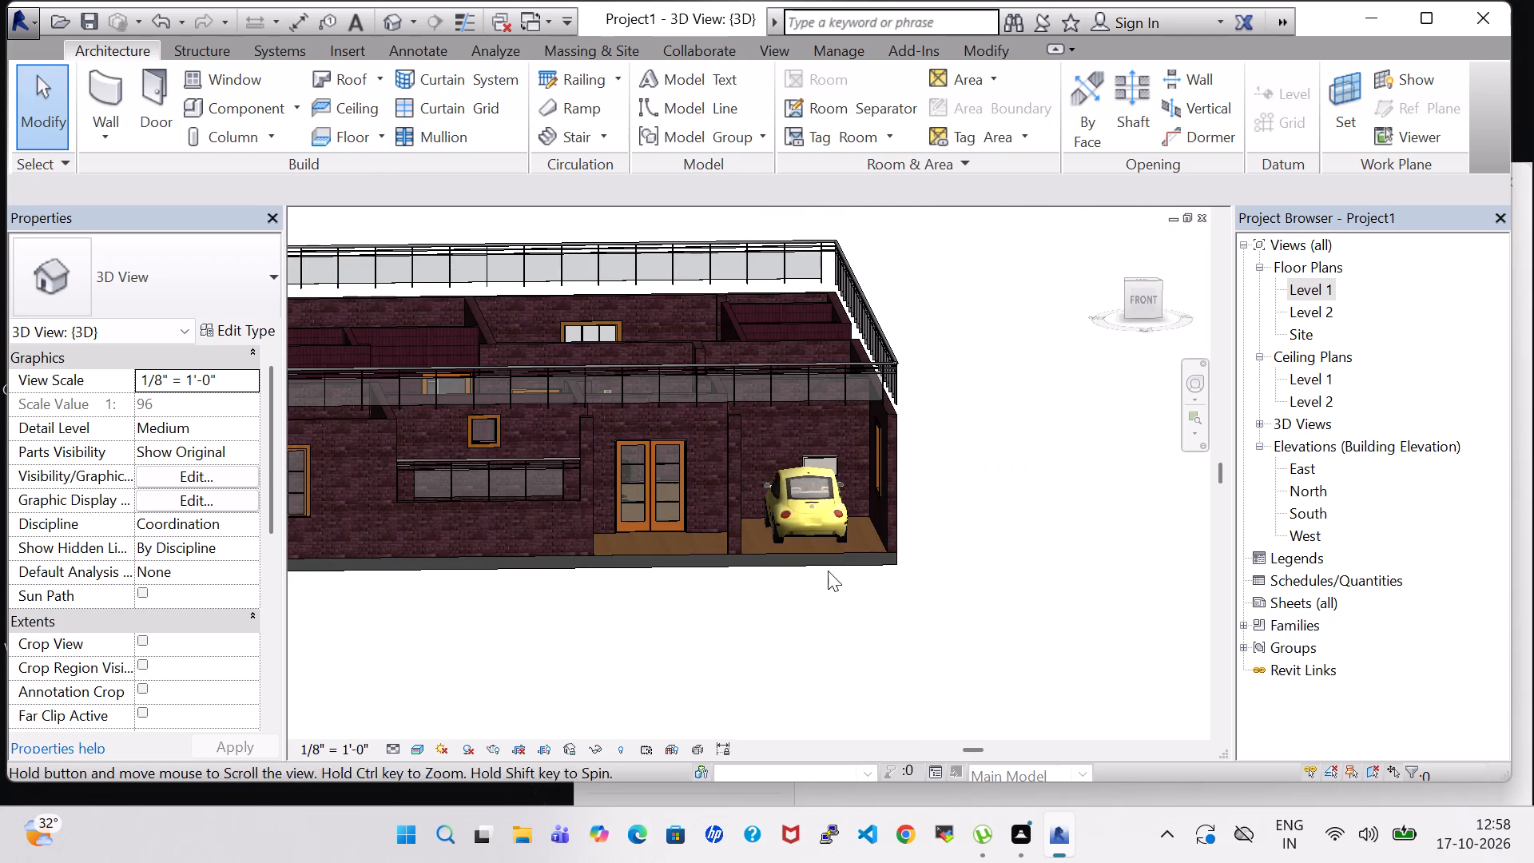
middle_drag(734, 610, 887, 617)
middle_drag(661, 632, 685, 638)
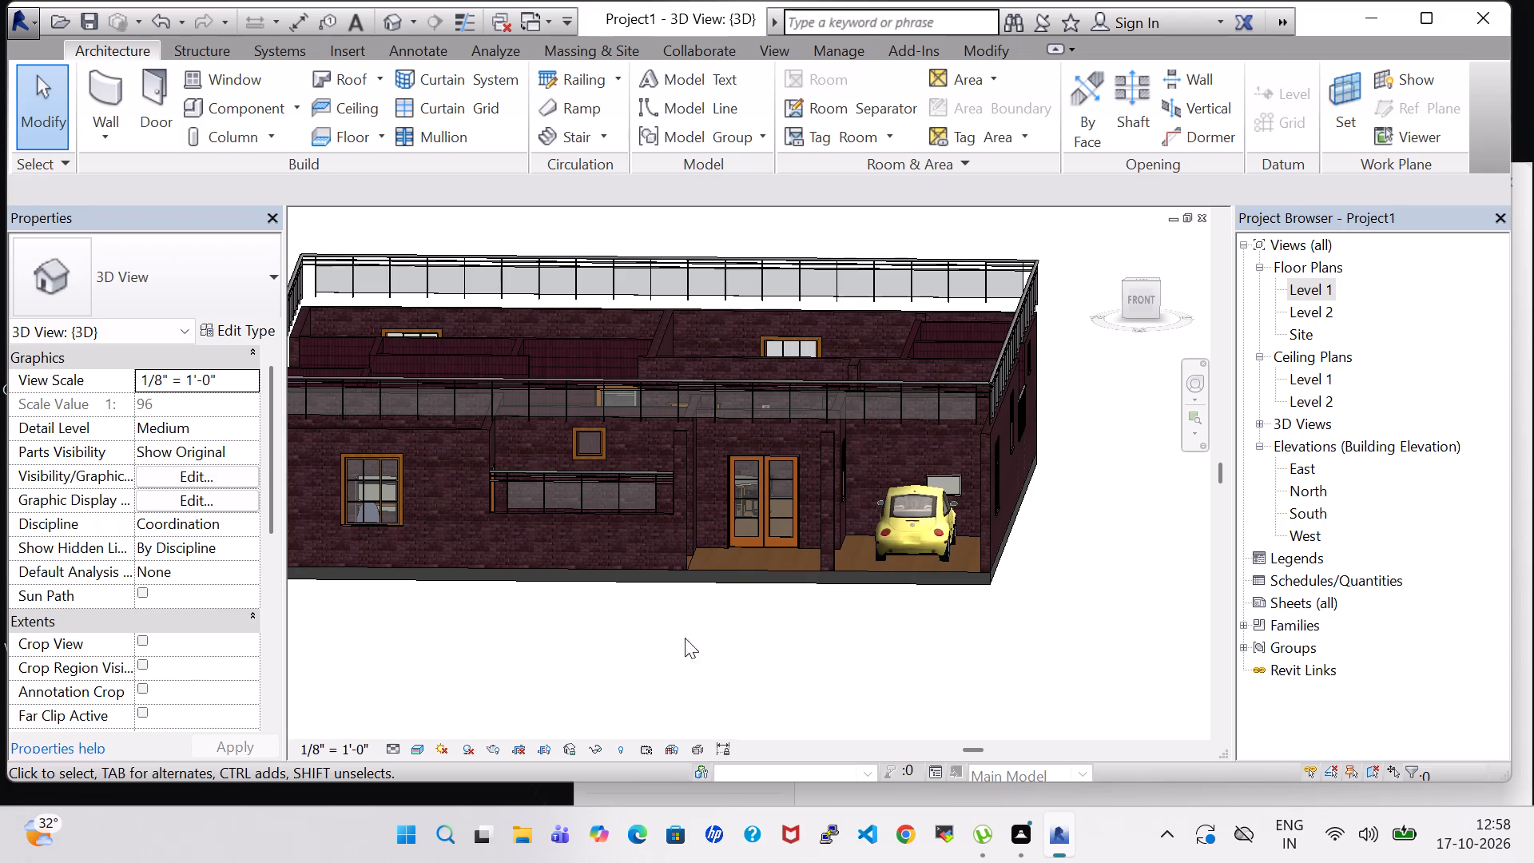
middle_drag(685, 638, 714, 641)
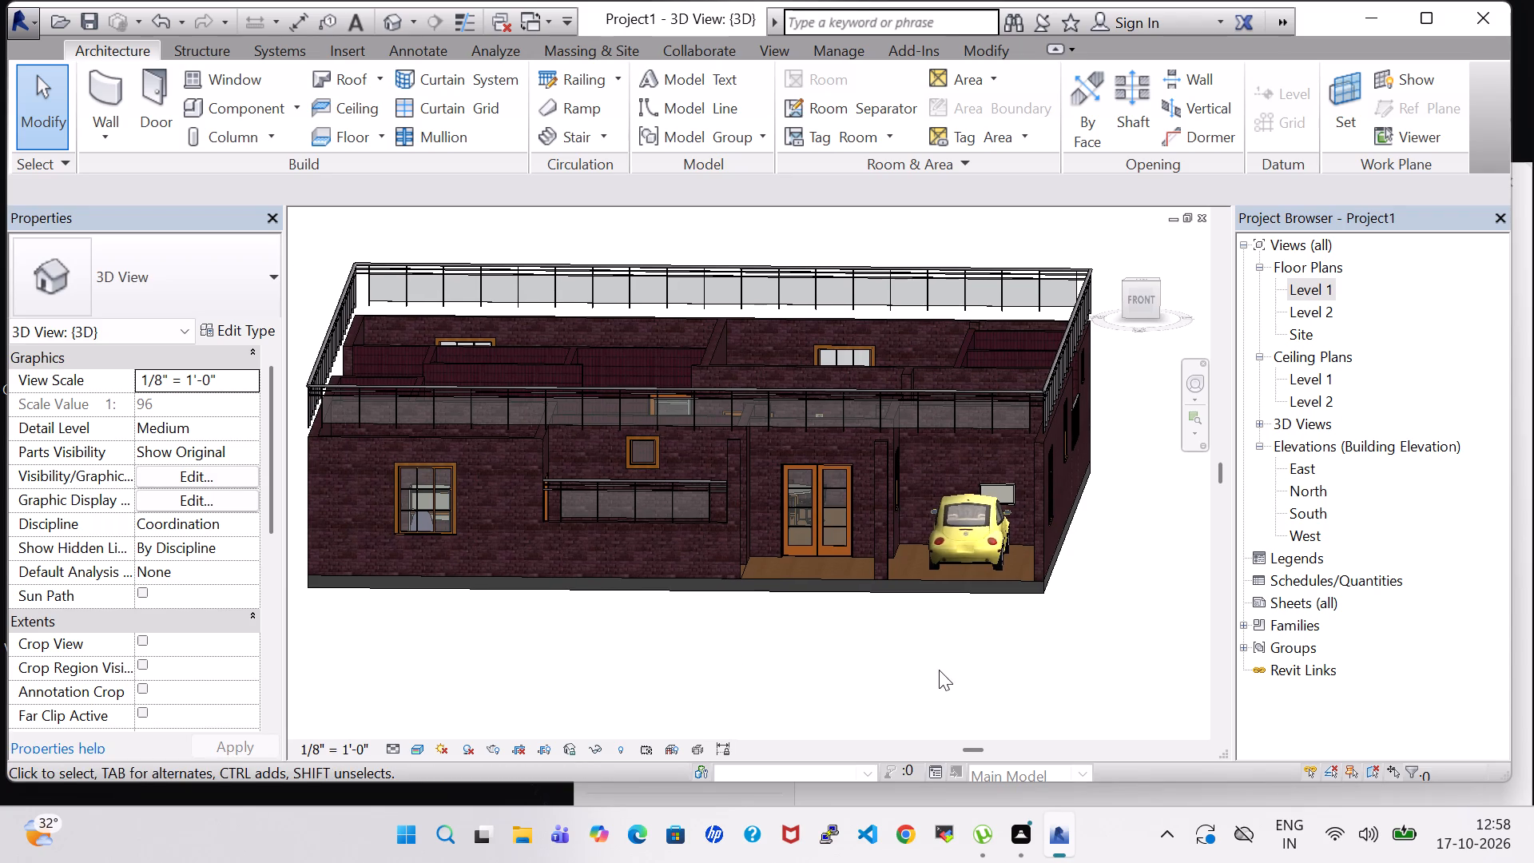
Turn on the visibility of the Roofs category in the 3D view's graphic overrides.
text(VV)
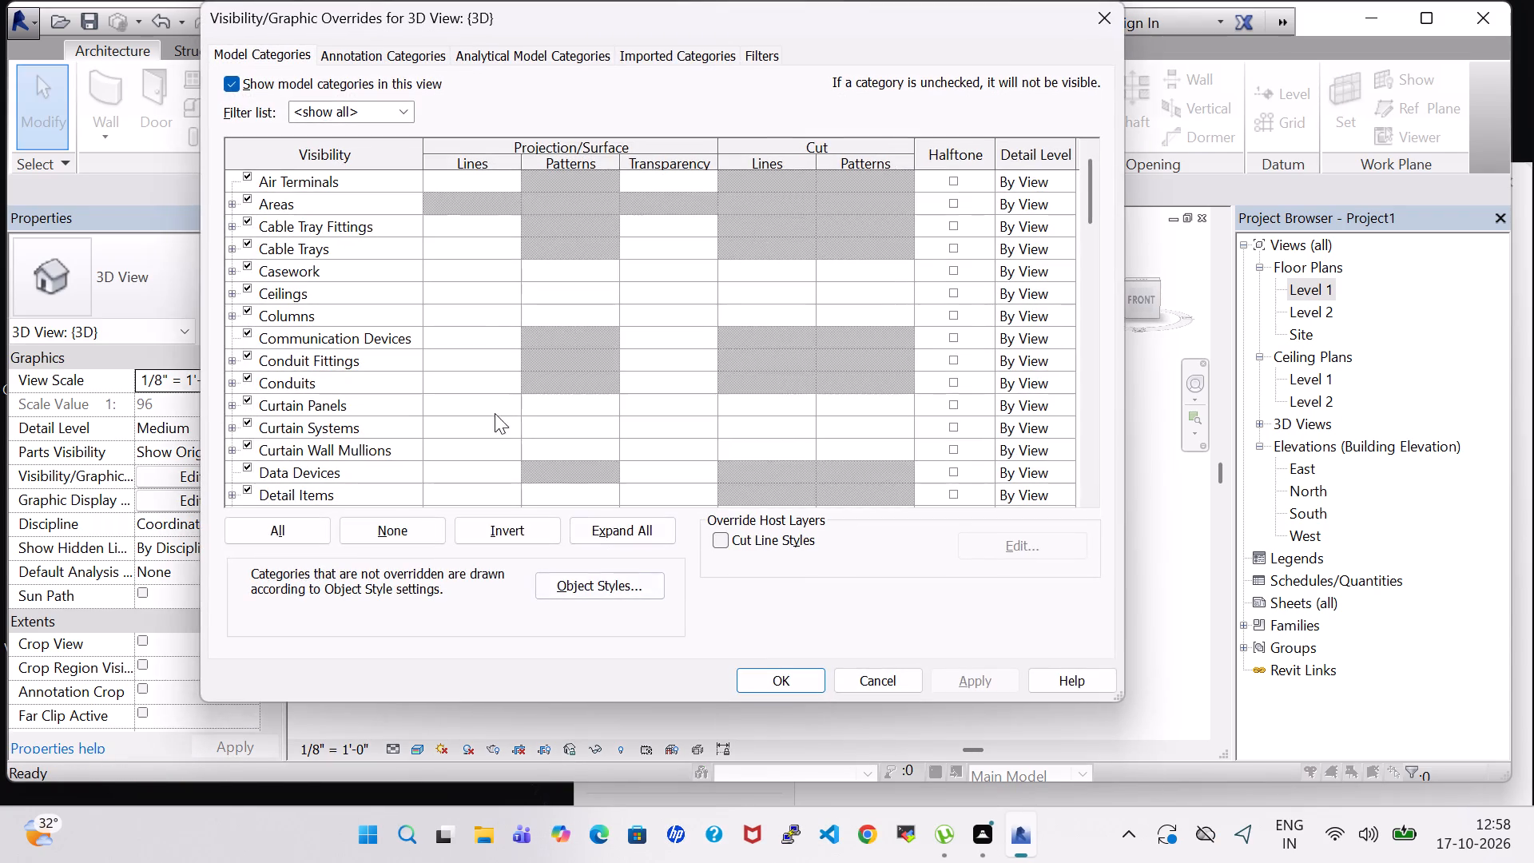
click(364, 408)
key(r)
scroll(281, 421, down, 4)
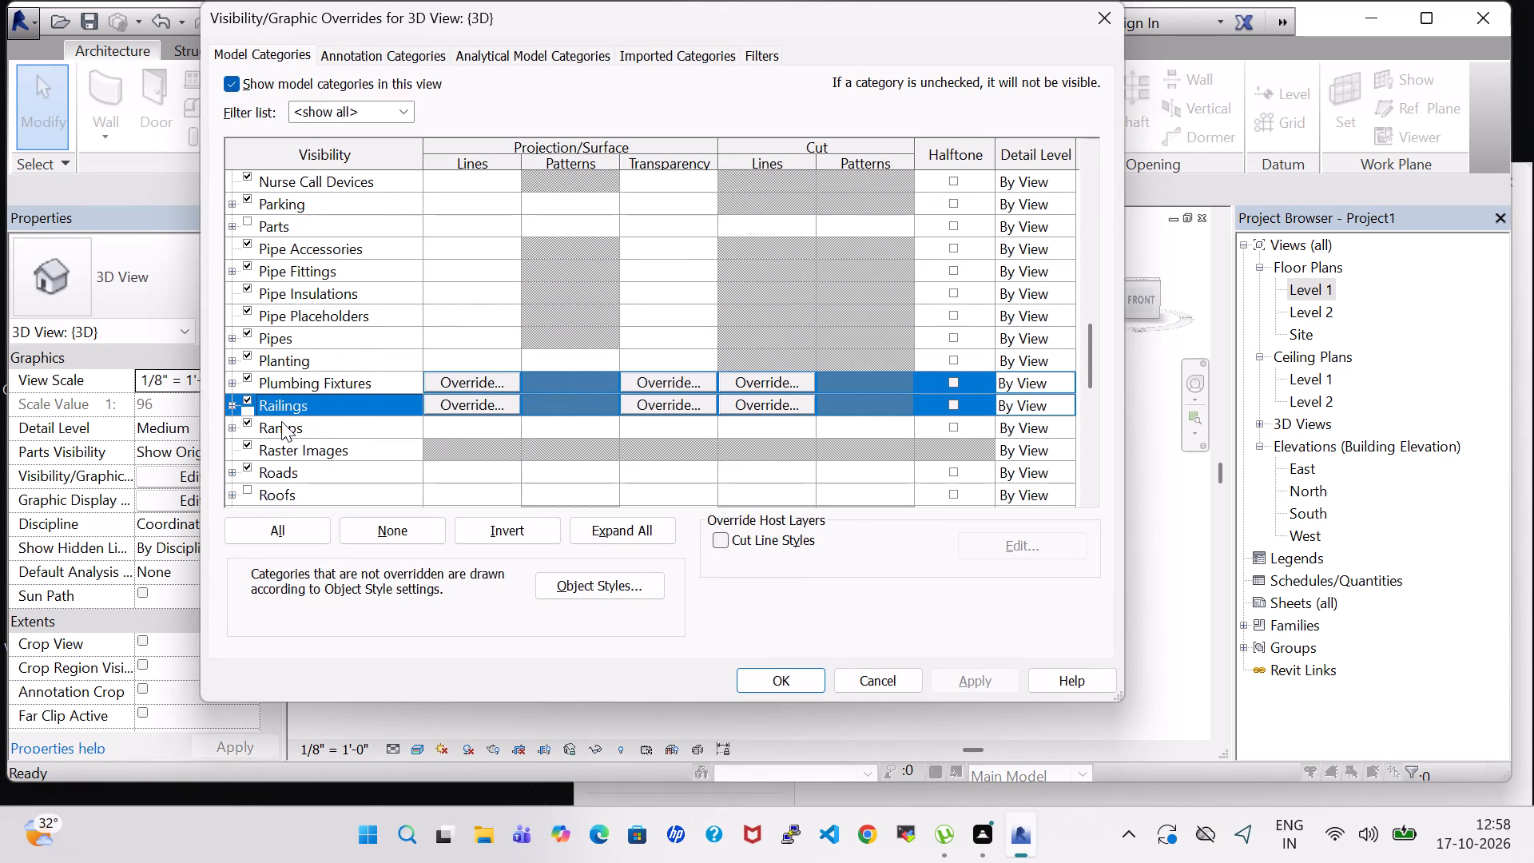
click(248, 466)
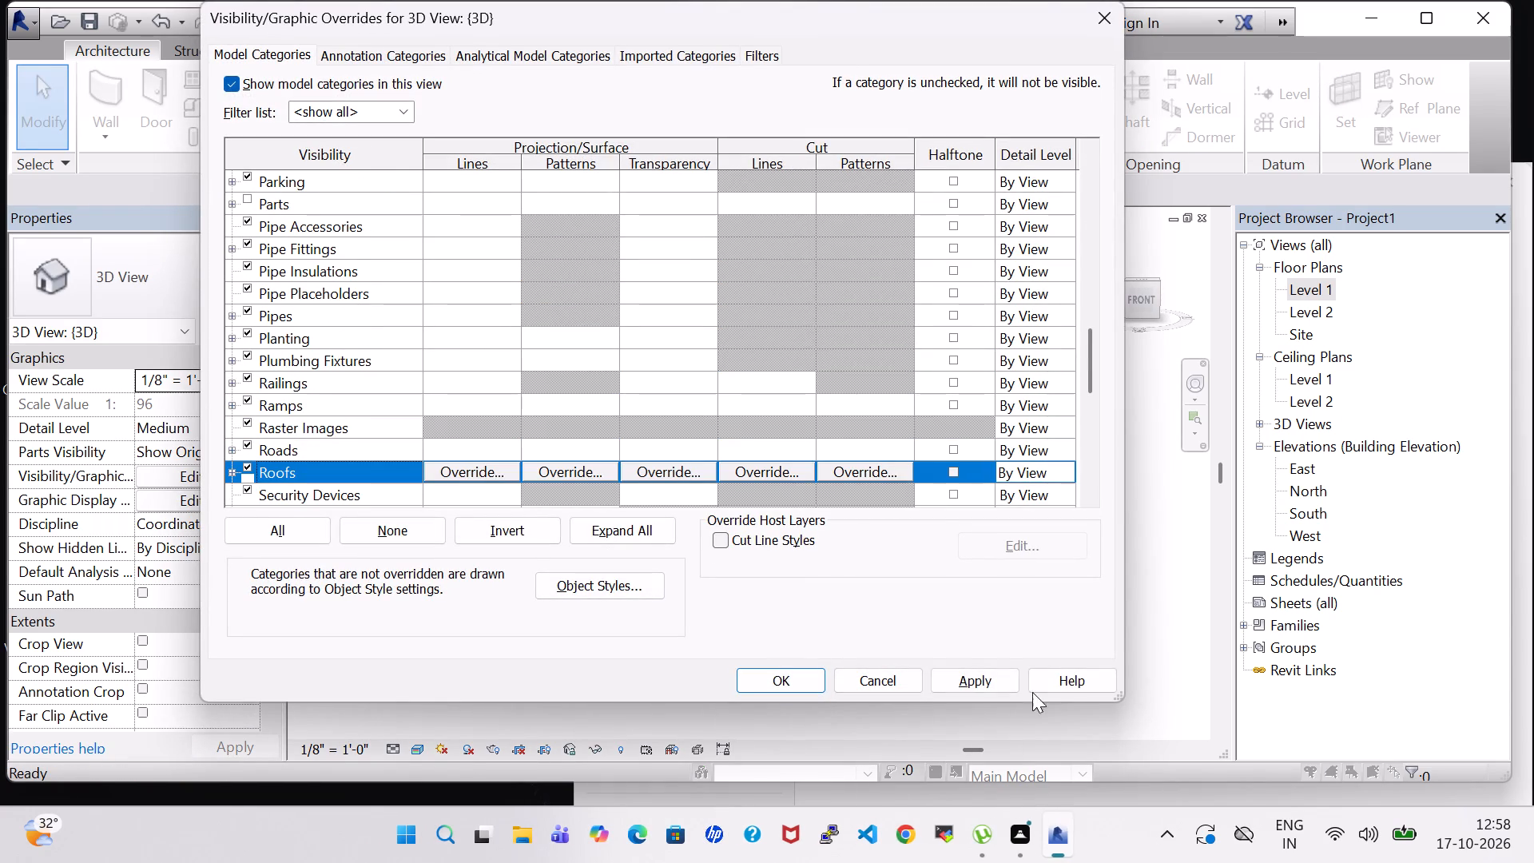
click(990, 686)
click(768, 689)
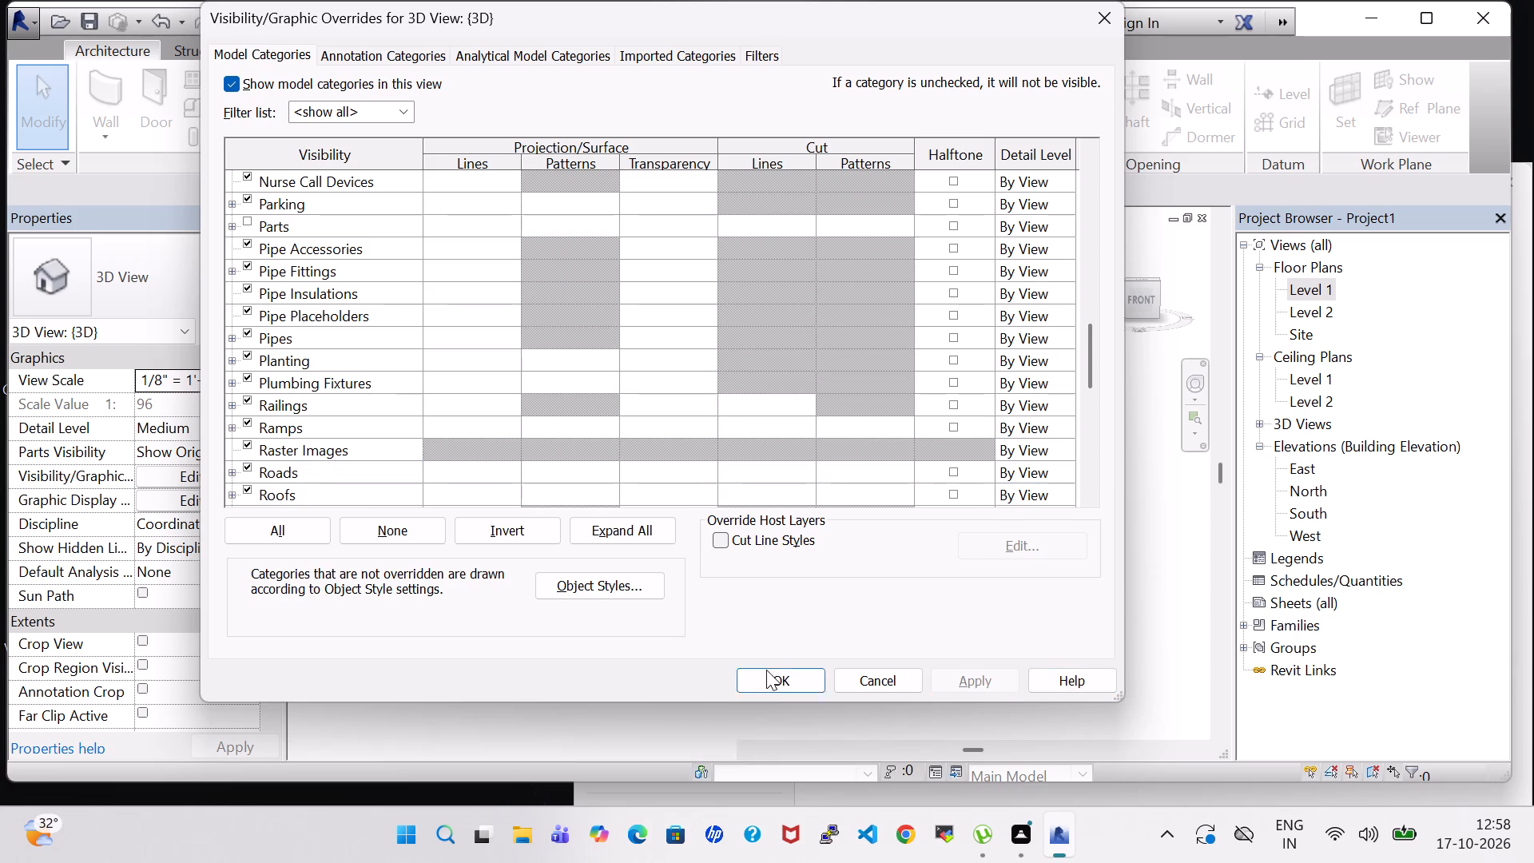
click(766, 670)
click(766, 666)
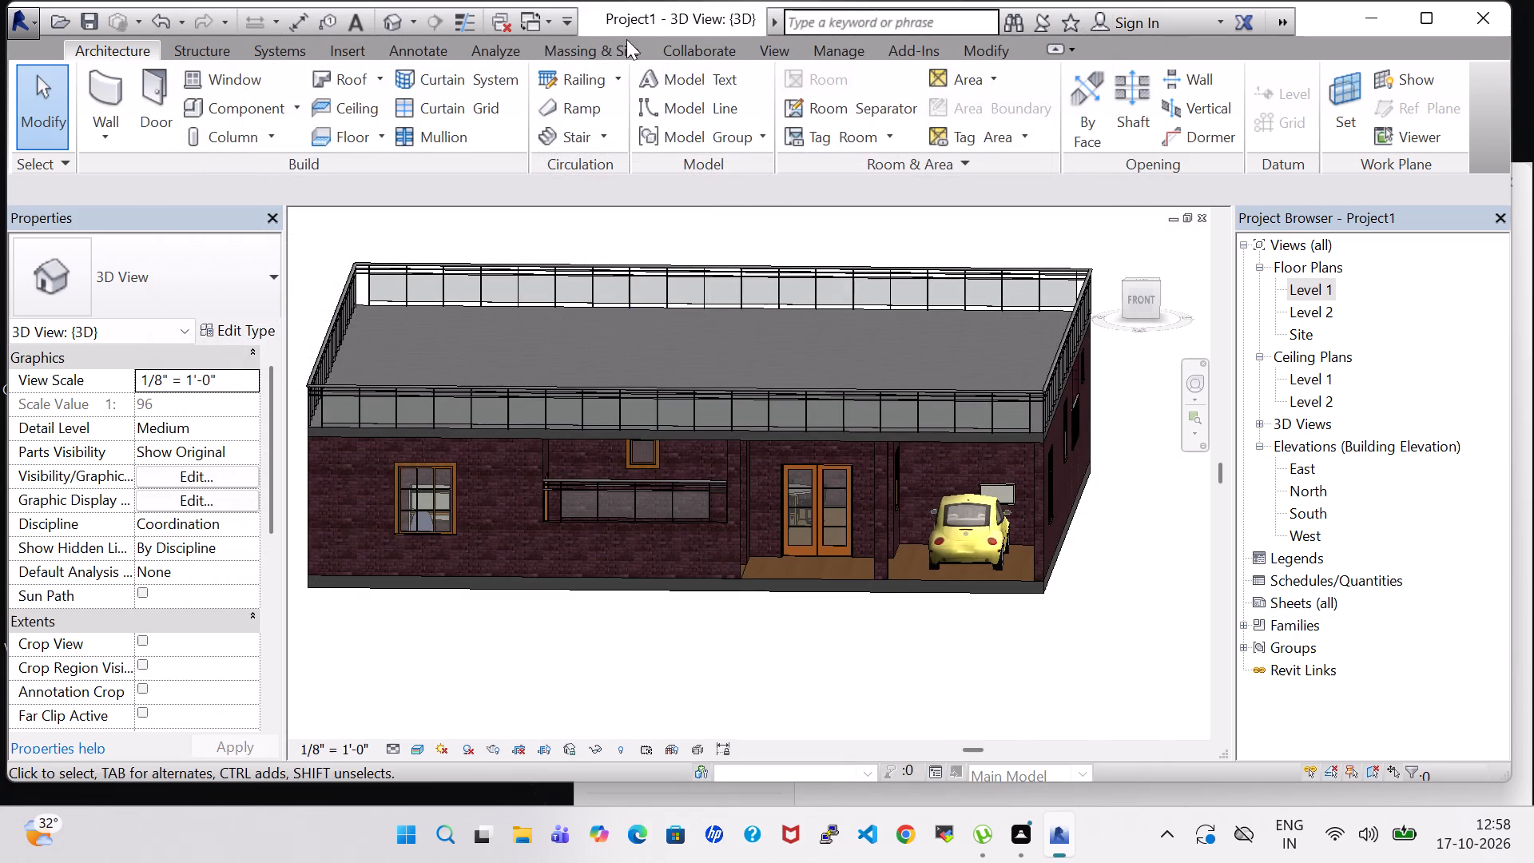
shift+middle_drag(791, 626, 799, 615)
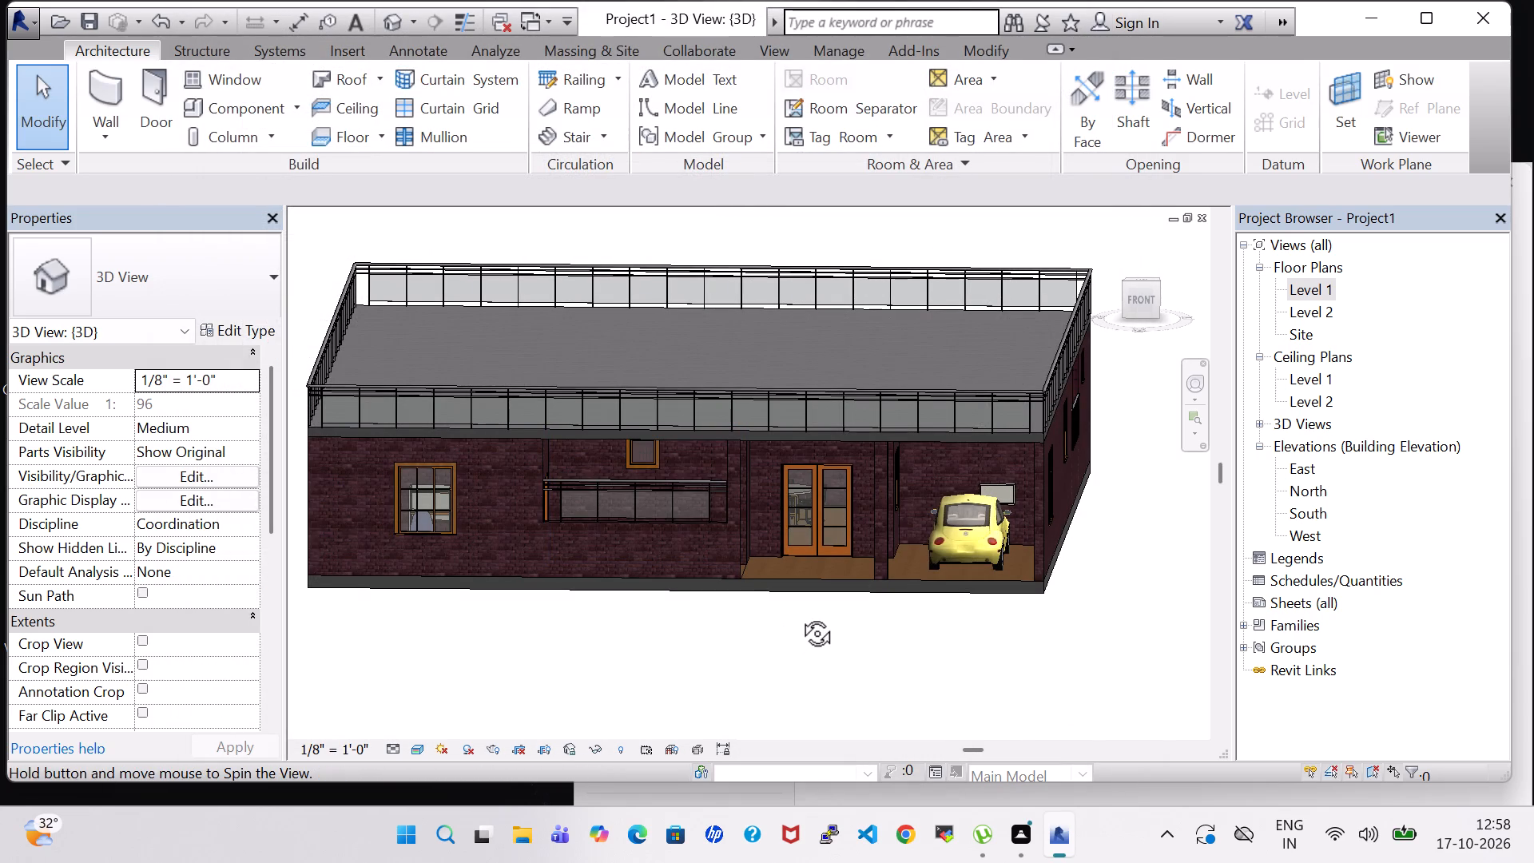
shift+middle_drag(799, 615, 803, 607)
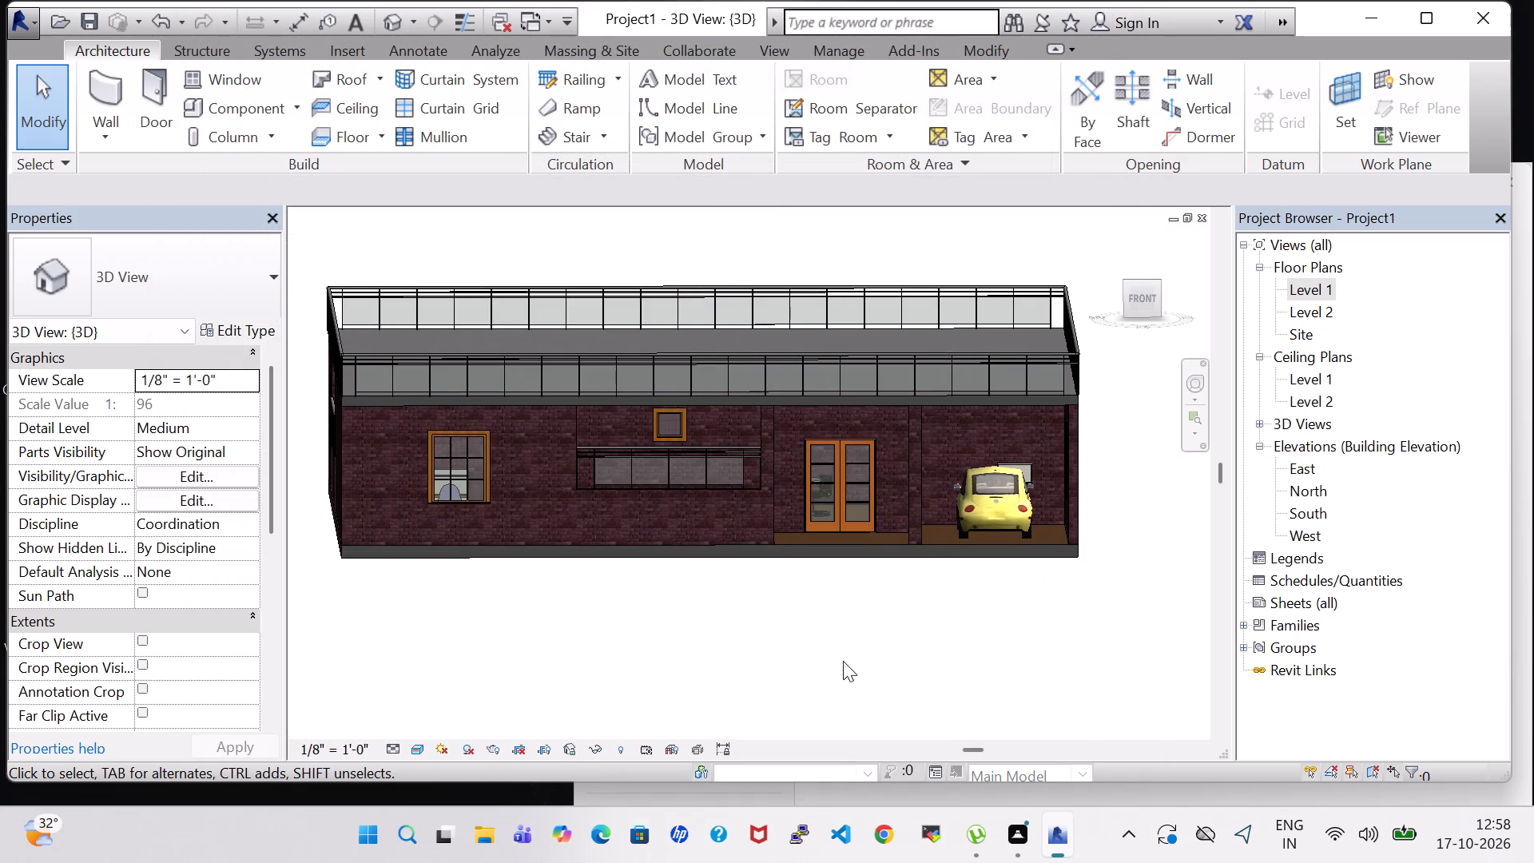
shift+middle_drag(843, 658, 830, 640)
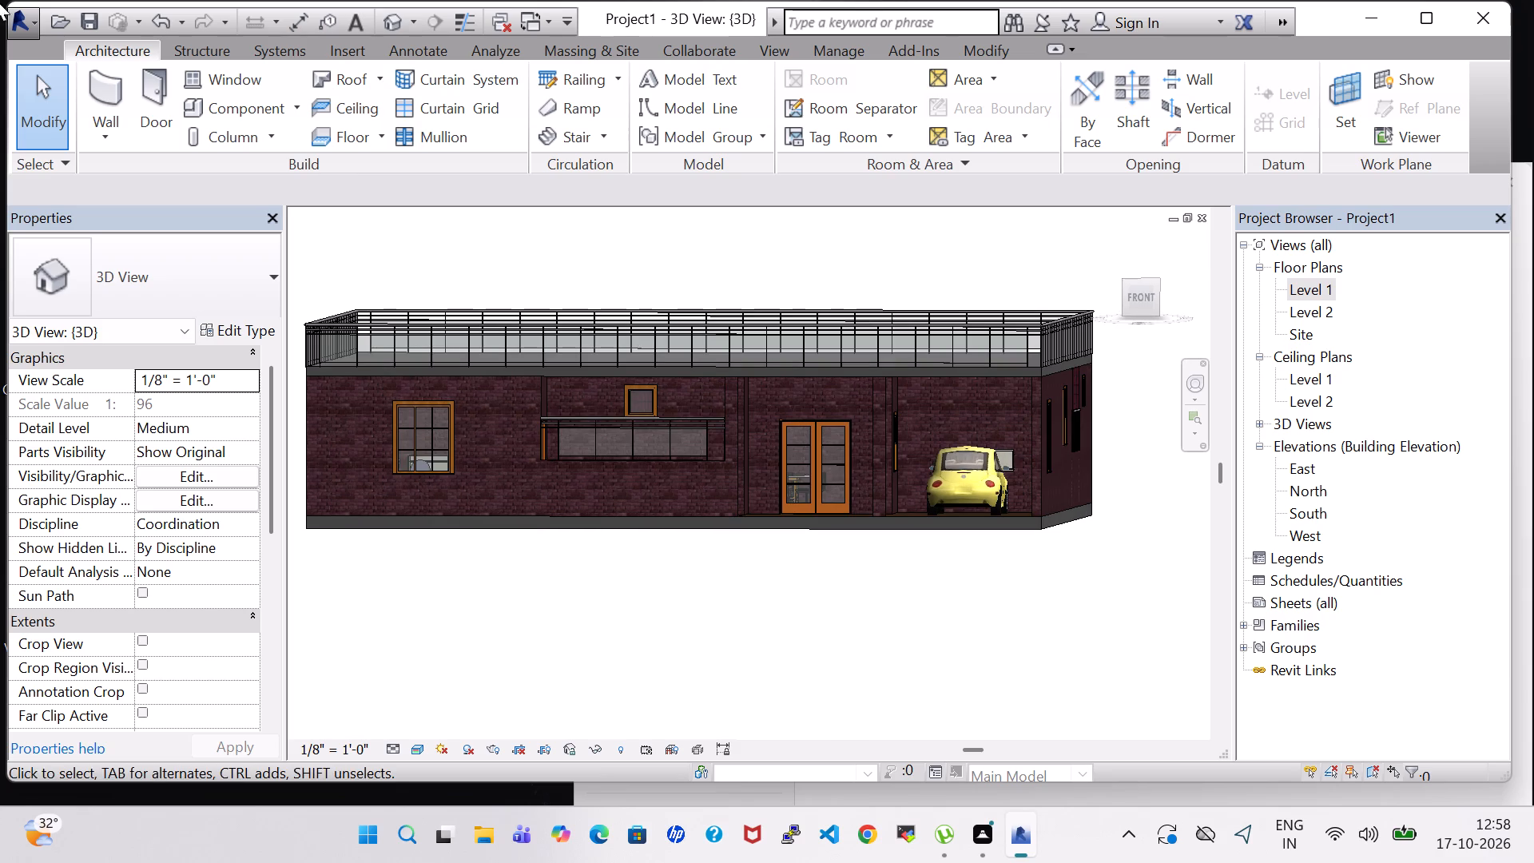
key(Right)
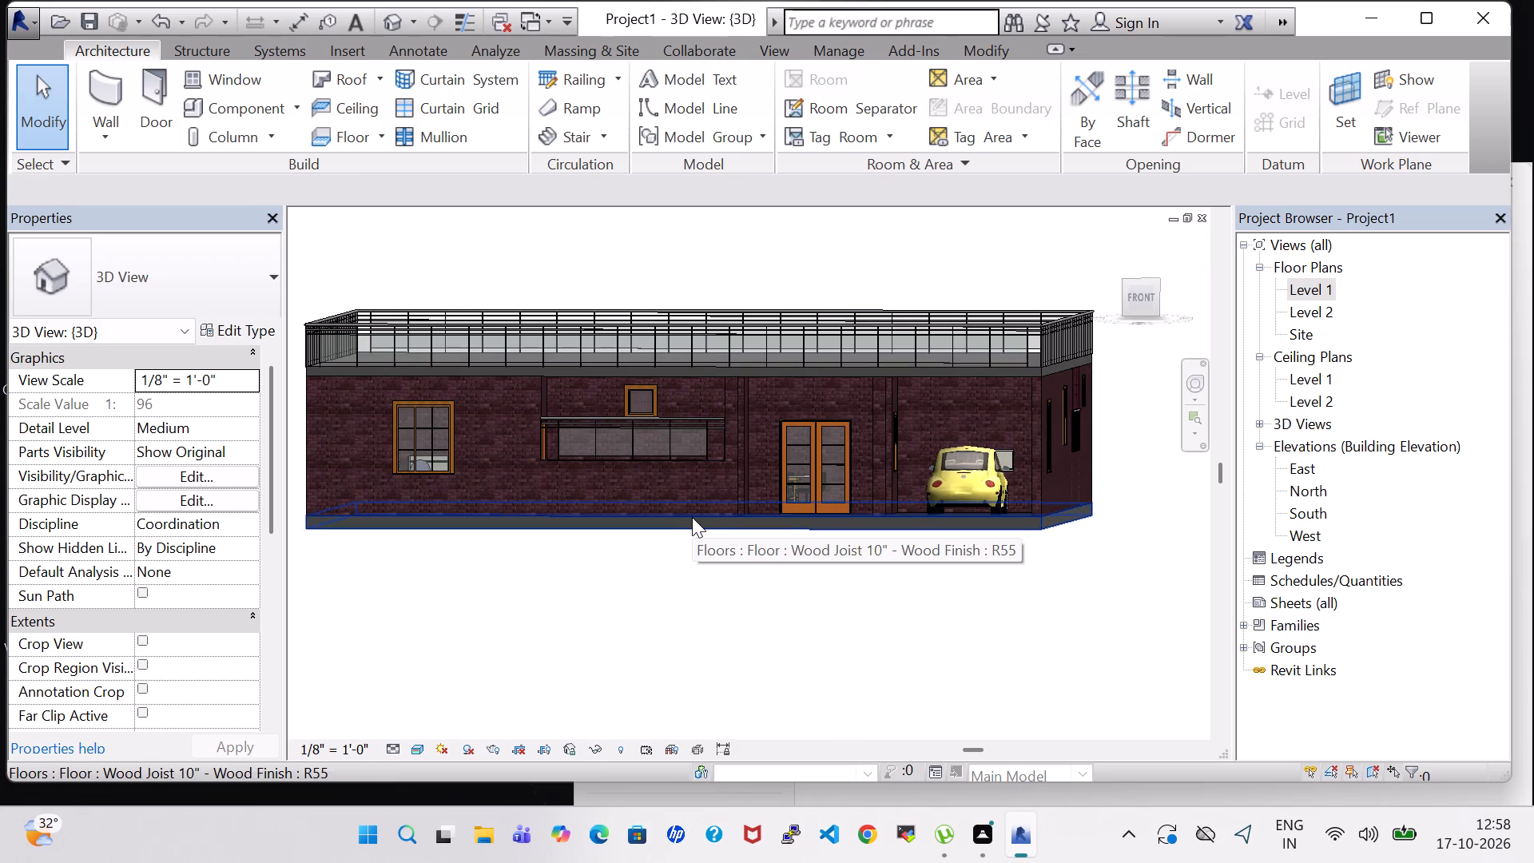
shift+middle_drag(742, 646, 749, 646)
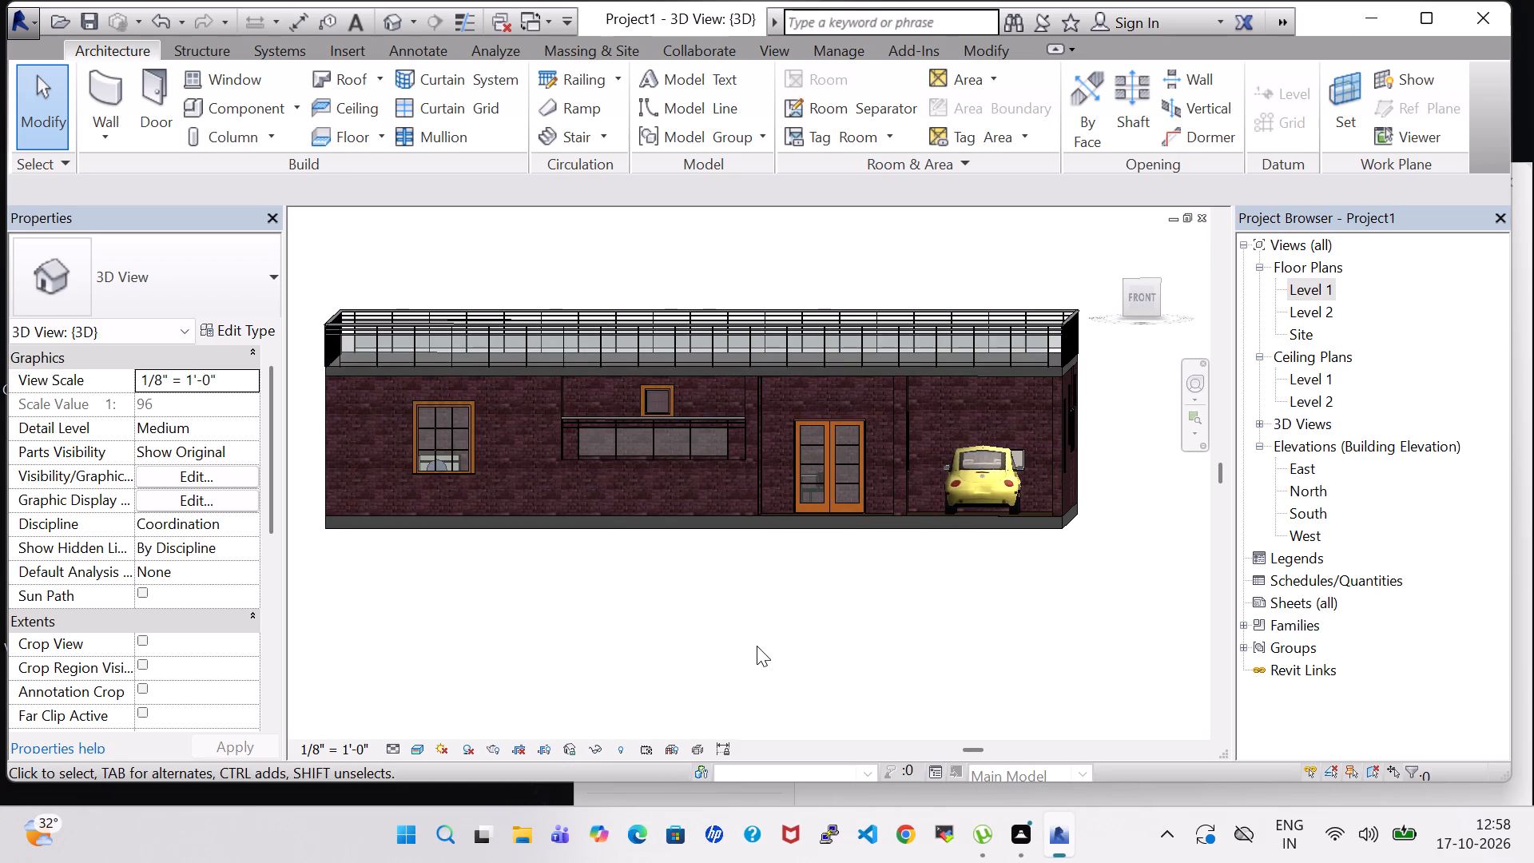
Save the project under the name Project57 in the work folder on the Desktop.
click(26, 28)
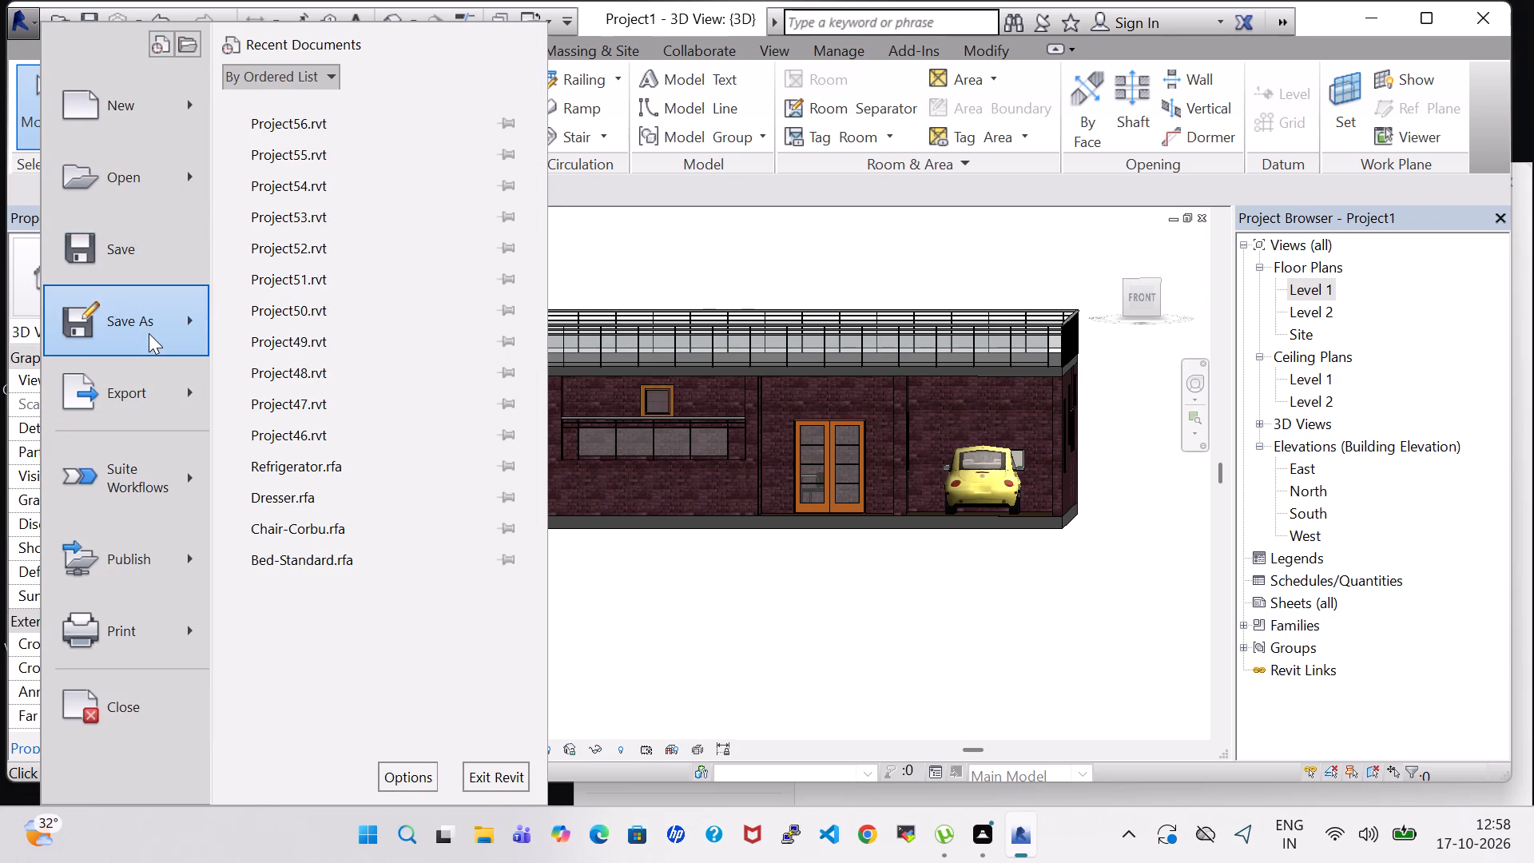
click(284, 157)
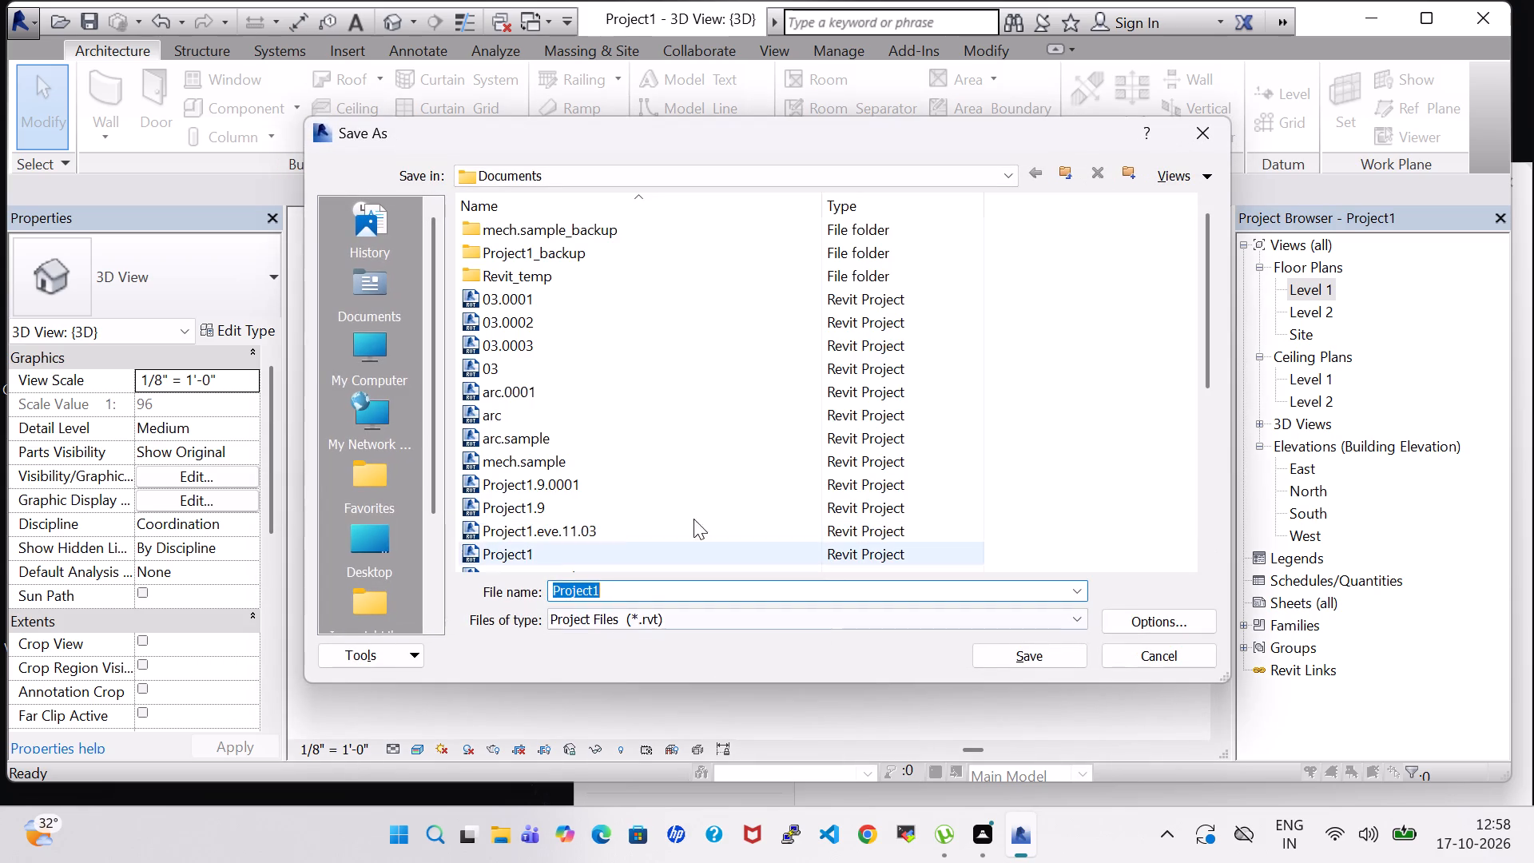
double_click(364, 535)
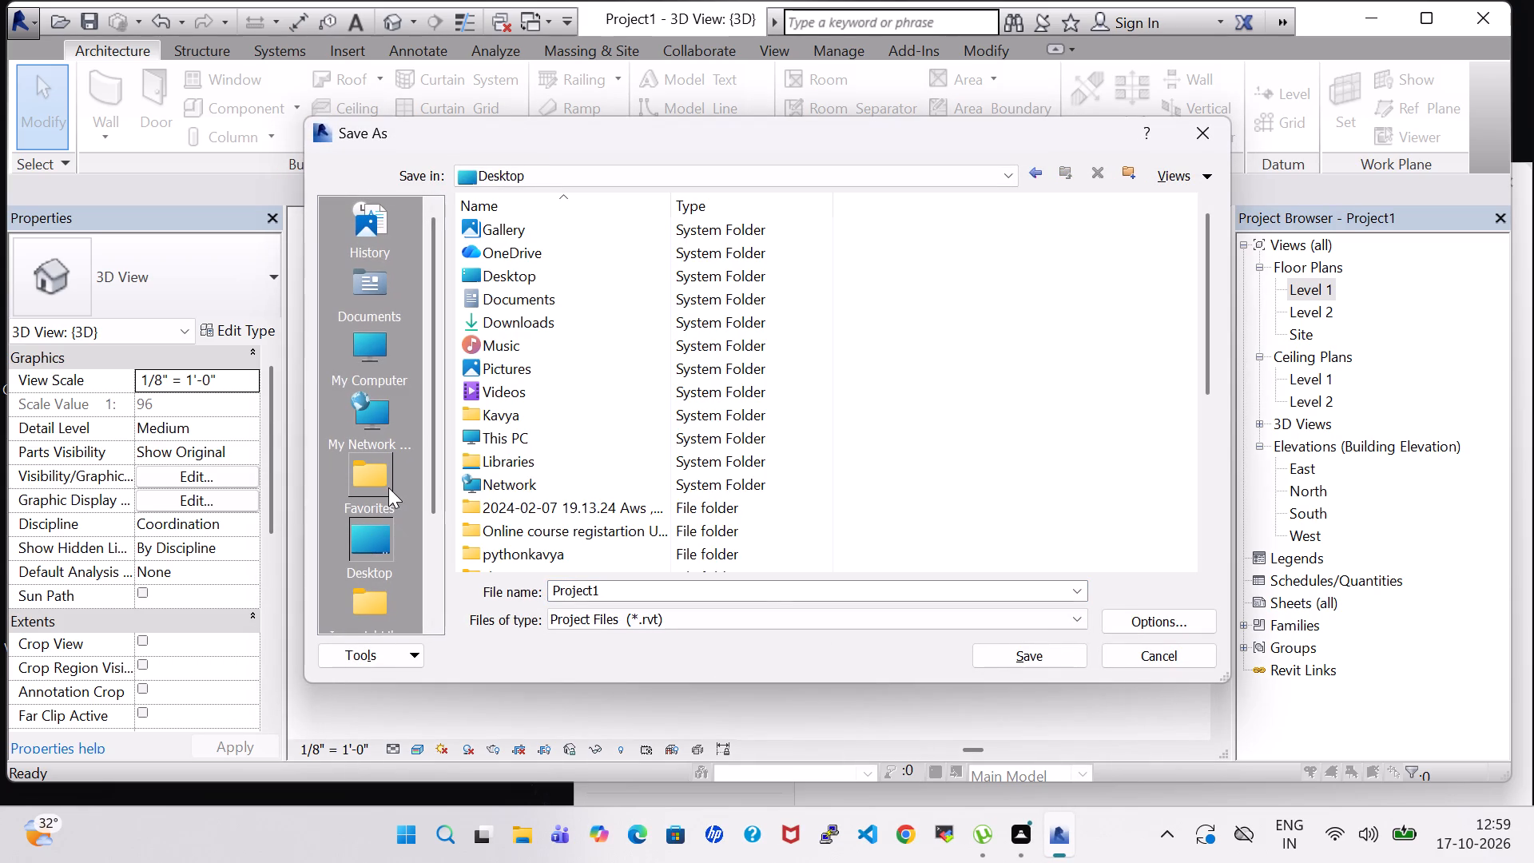
scroll(550, 447, down, 6)
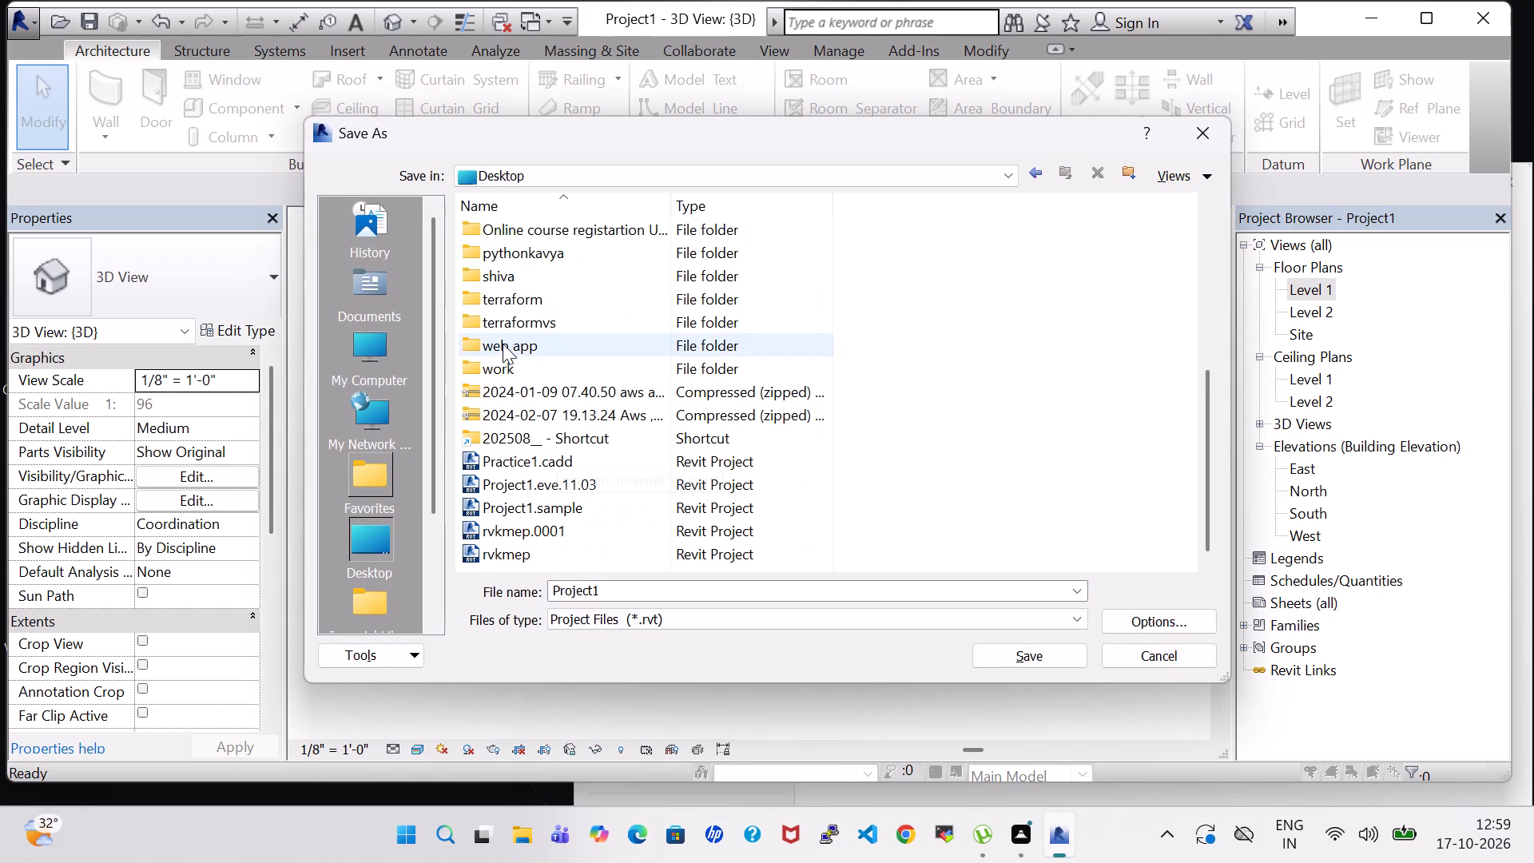
double_click(505, 368)
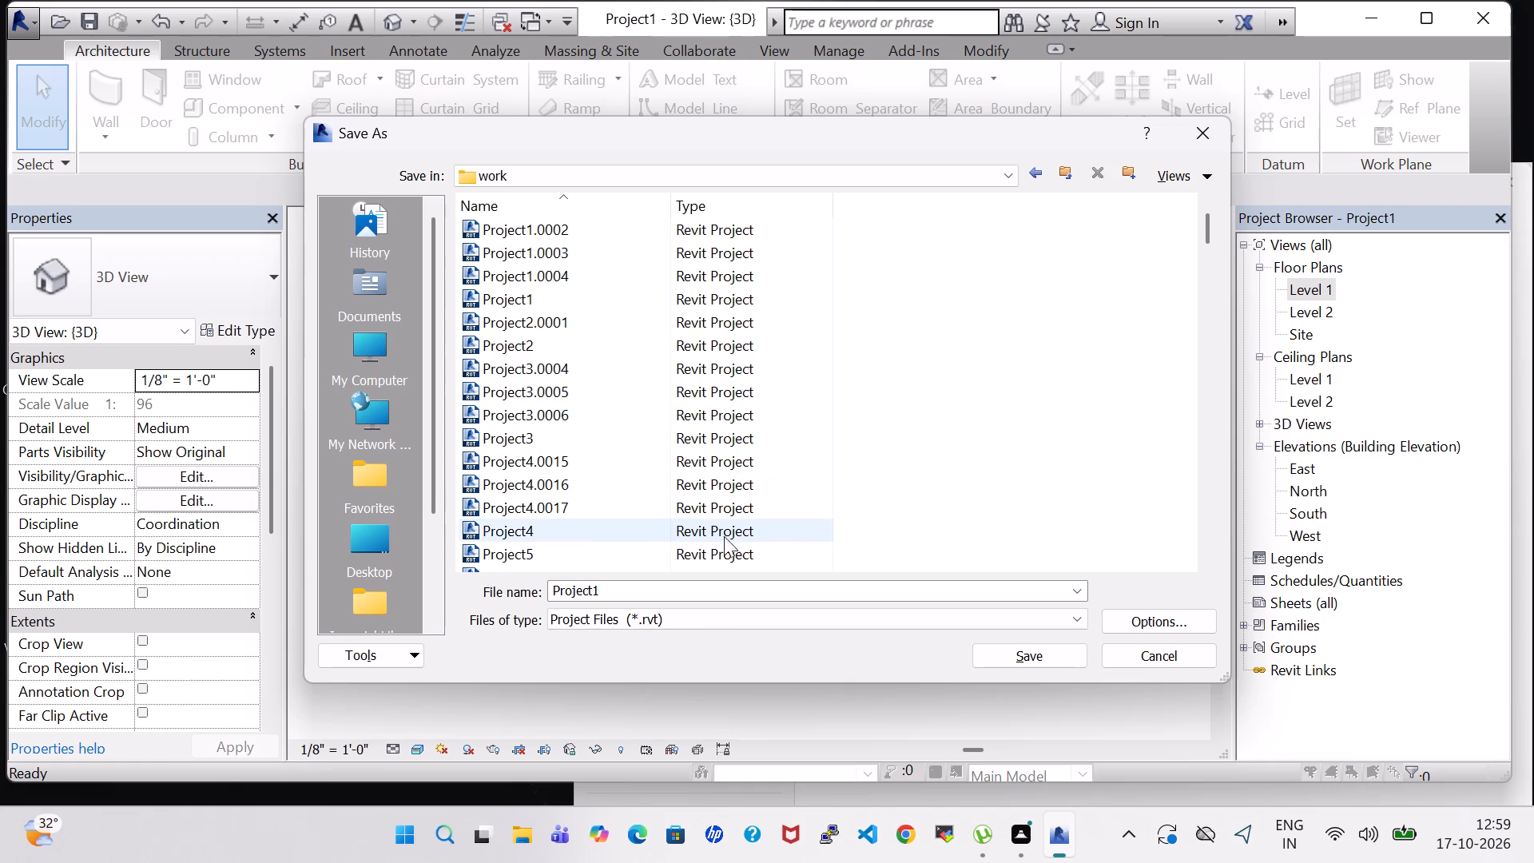
click(615, 595)
scroll(650, 371, down, 20)
scroll(650, 371, down, 1)
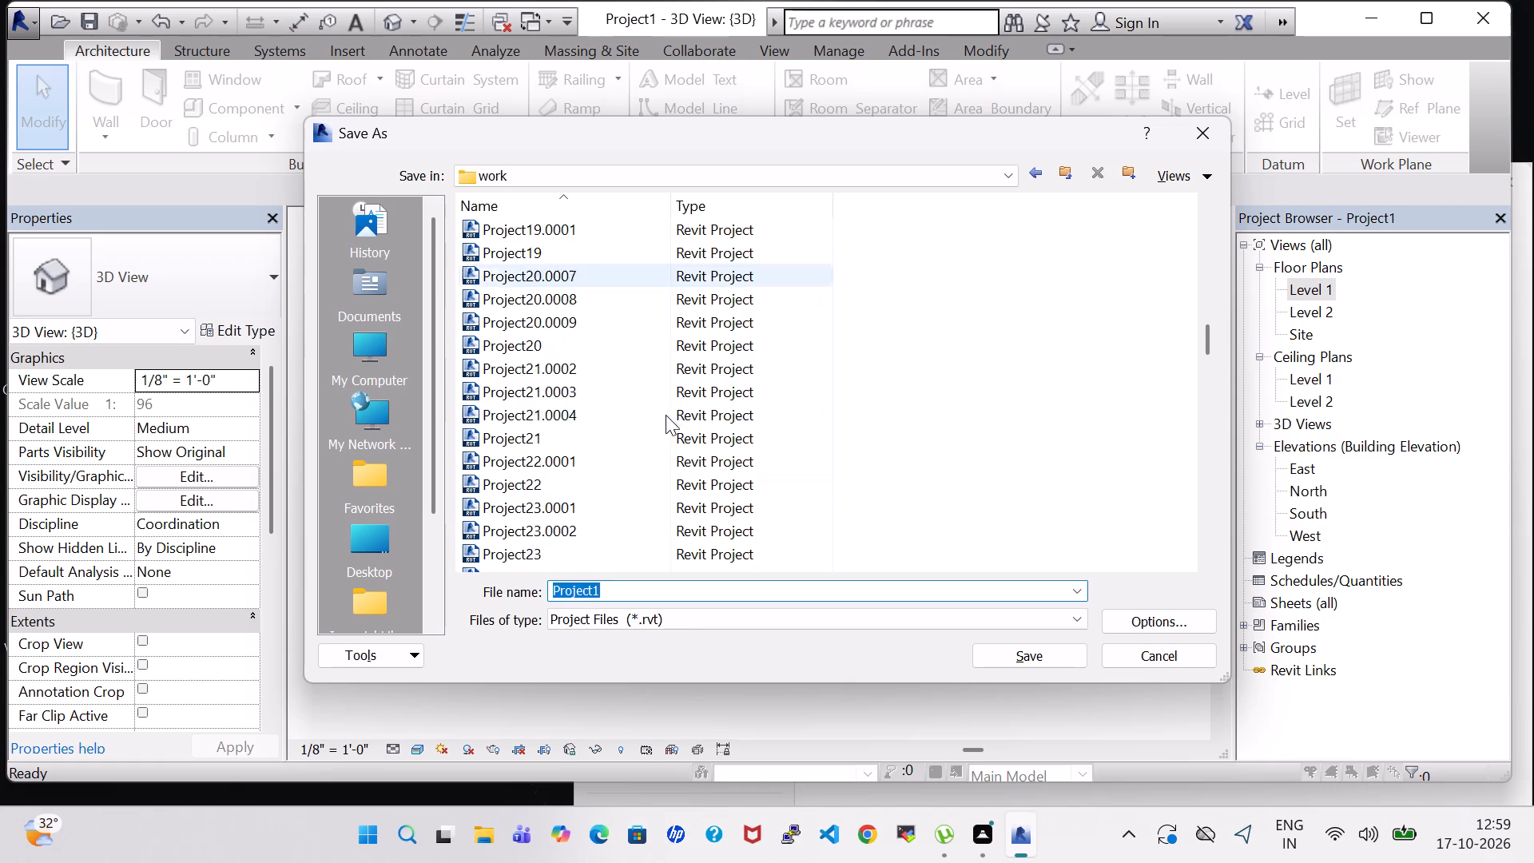
scroll(666, 415, down, 1)
drag(1206, 360, 1222, 551)
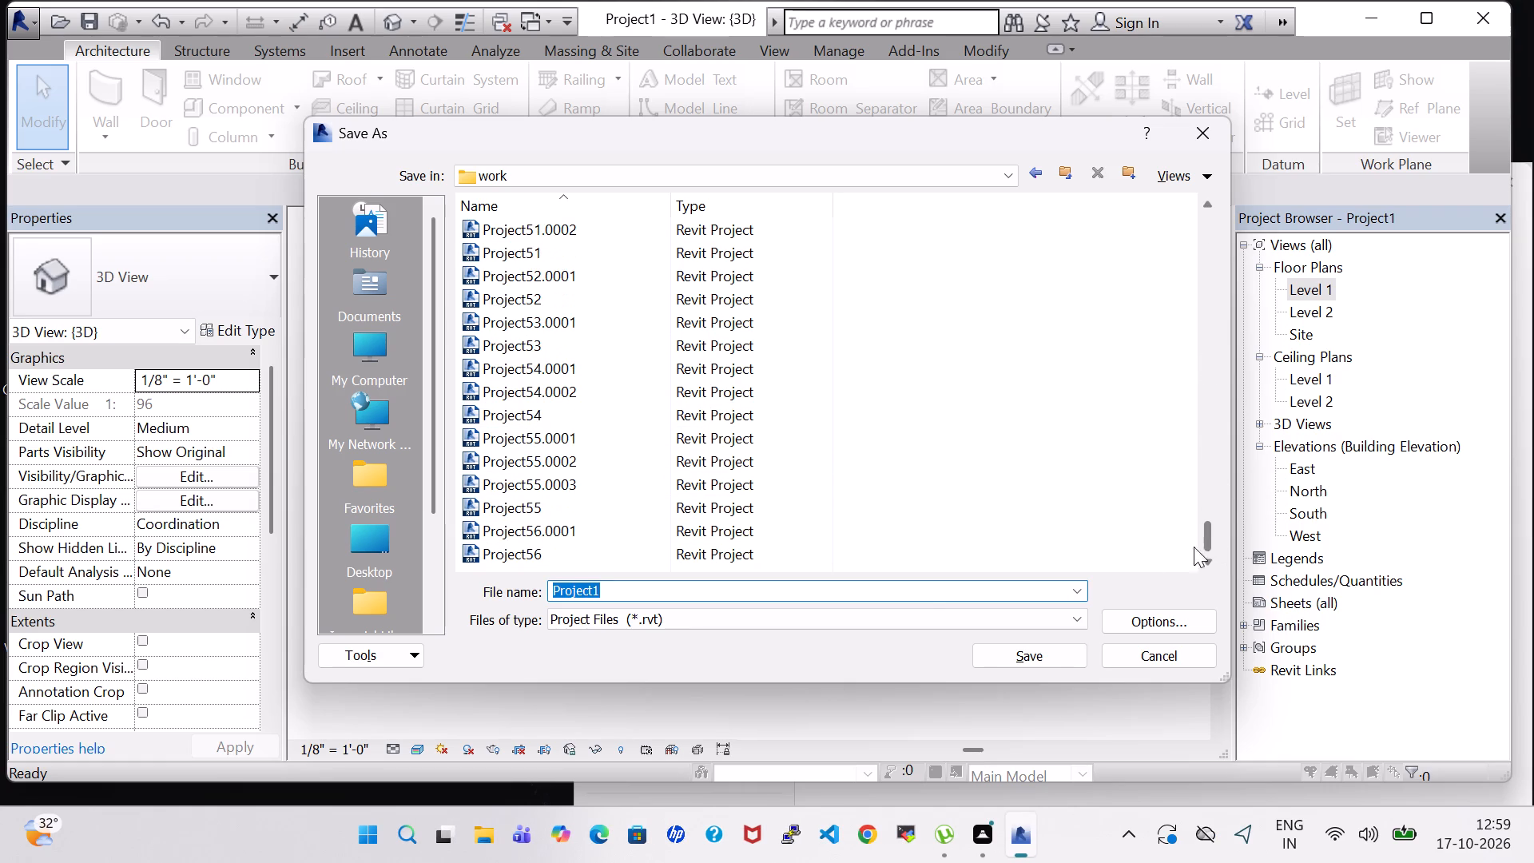
click(663, 587)
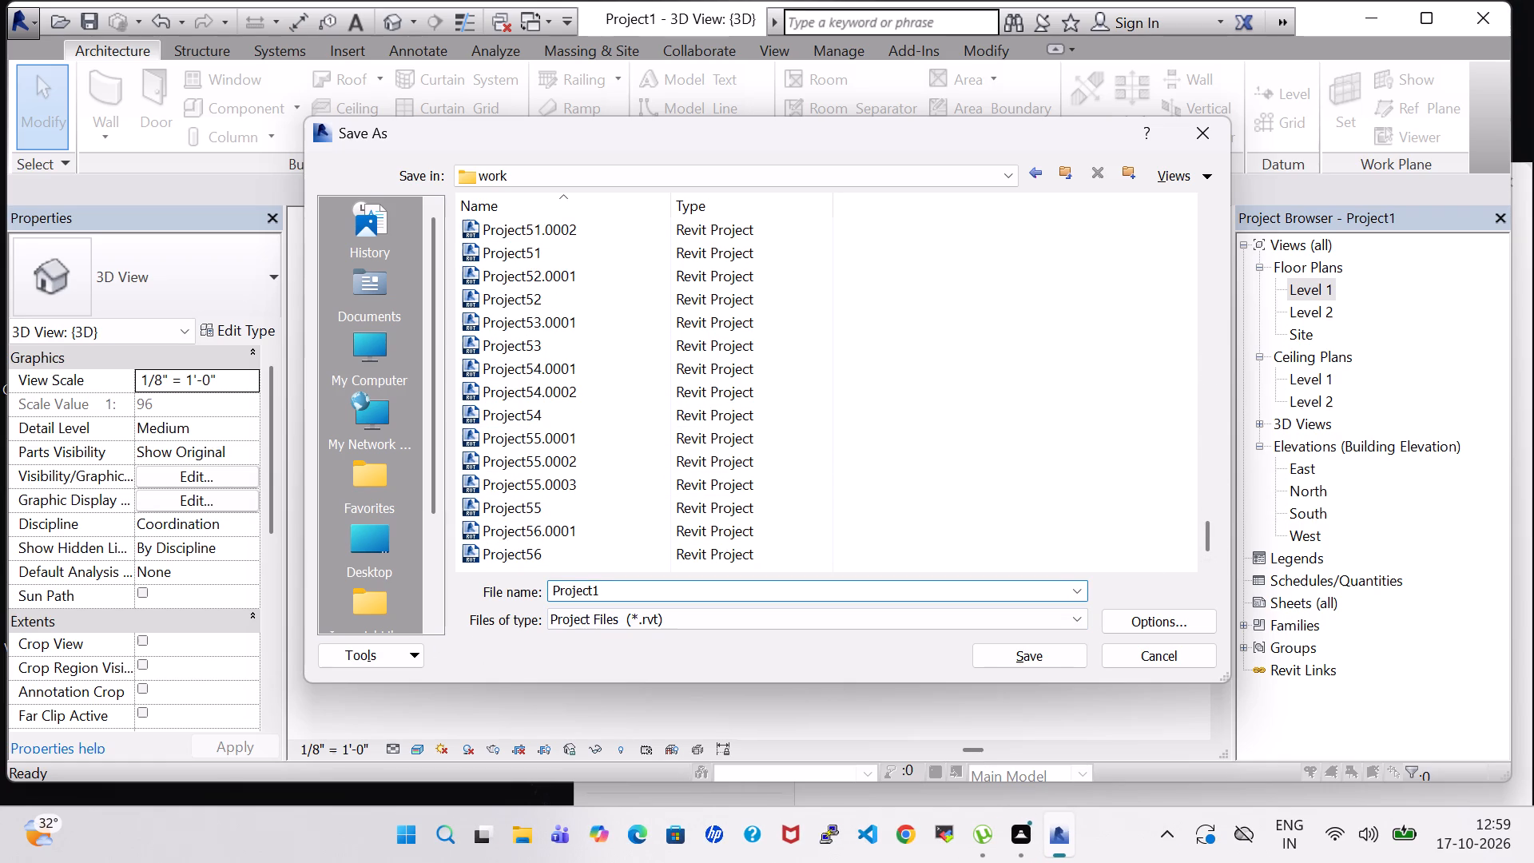
key(BackSpace)
text(57)
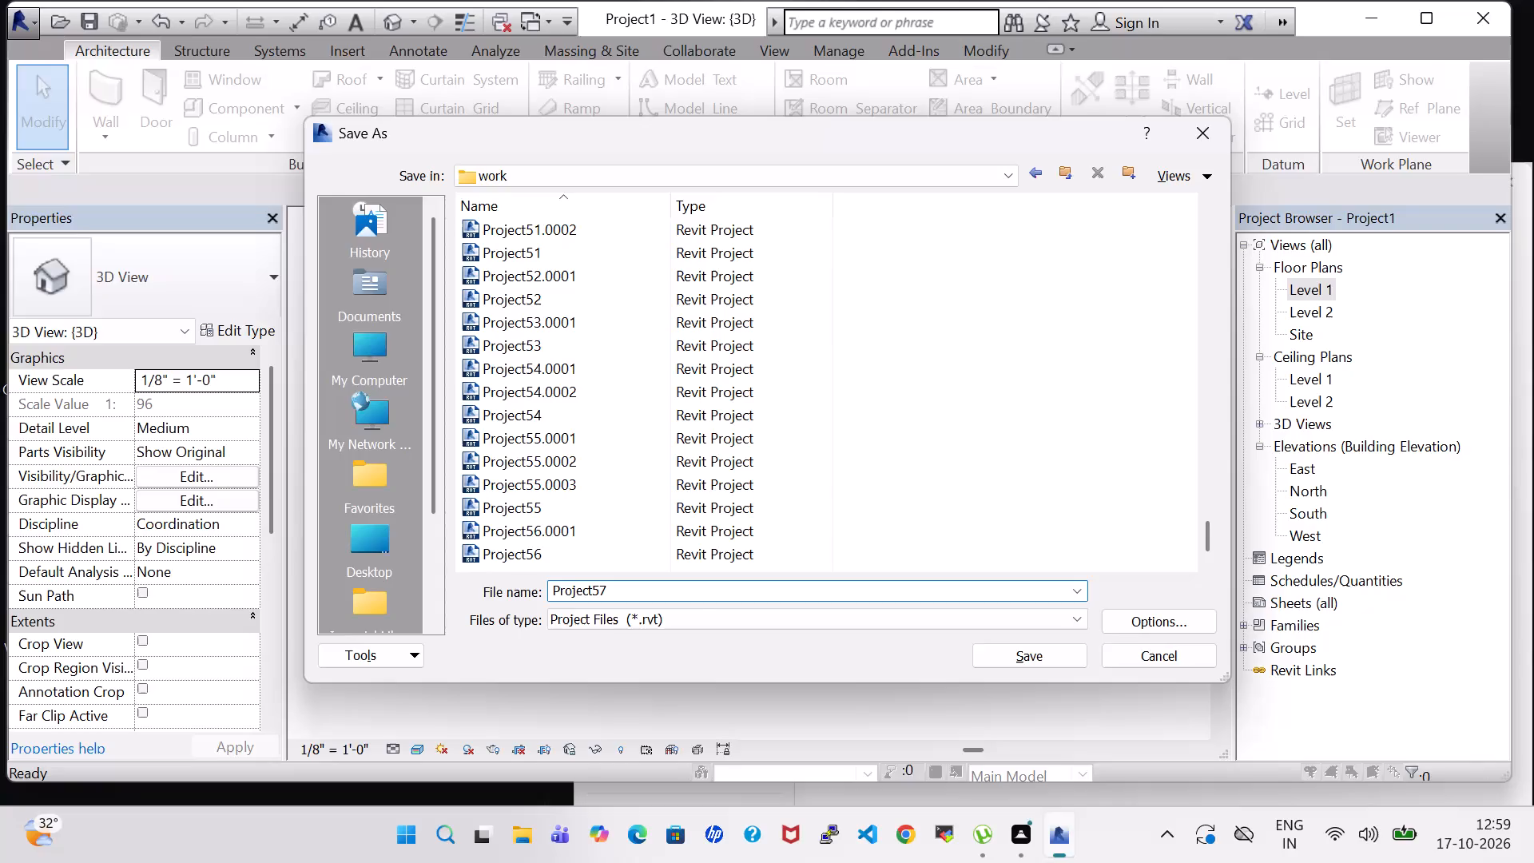
click(1007, 653)
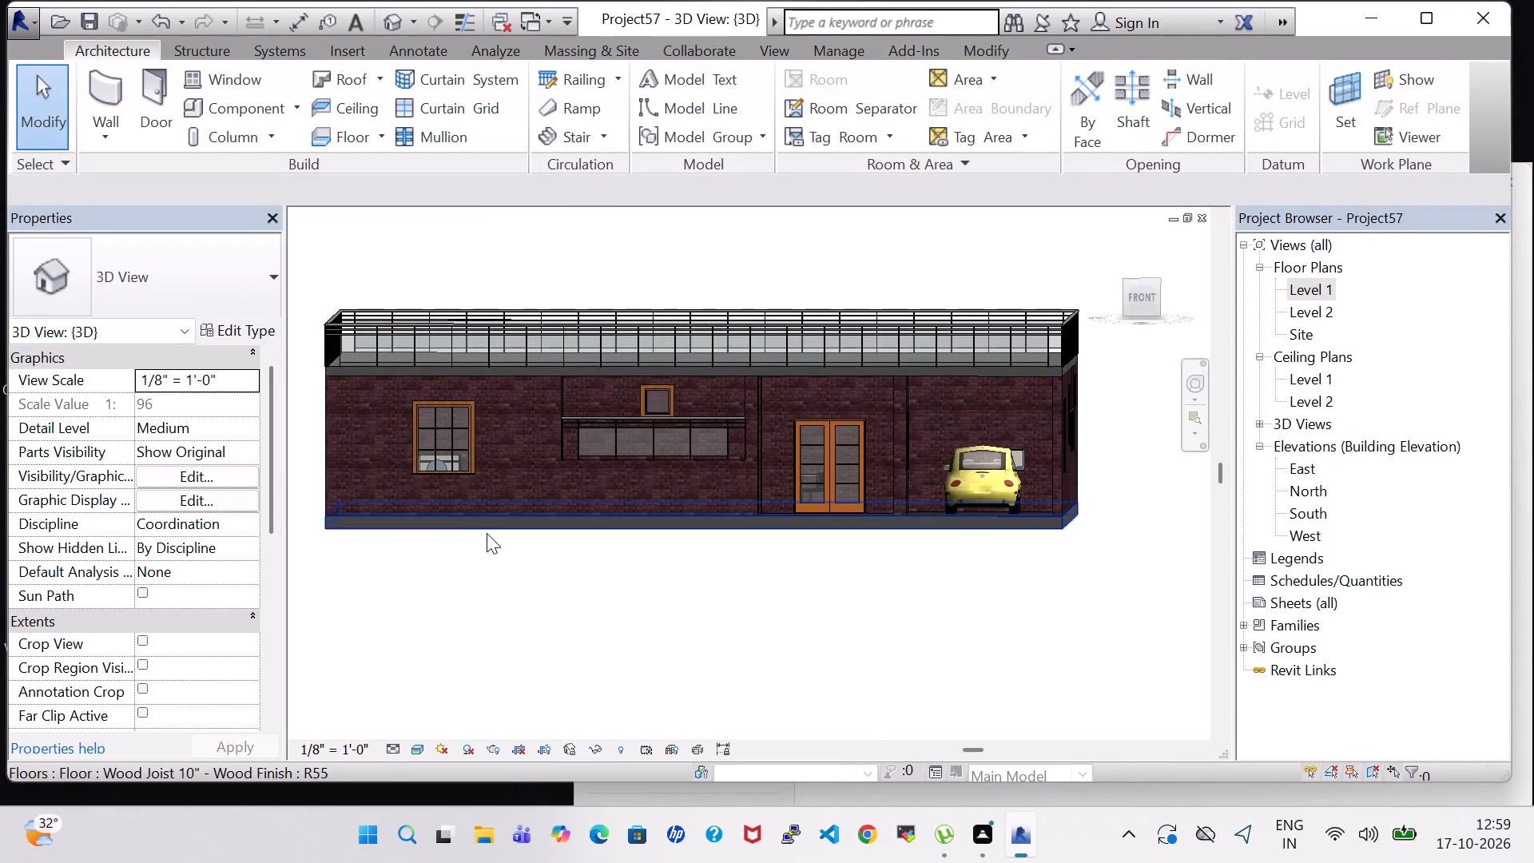
Save the Project57 project again under its current name.
click(26, 18)
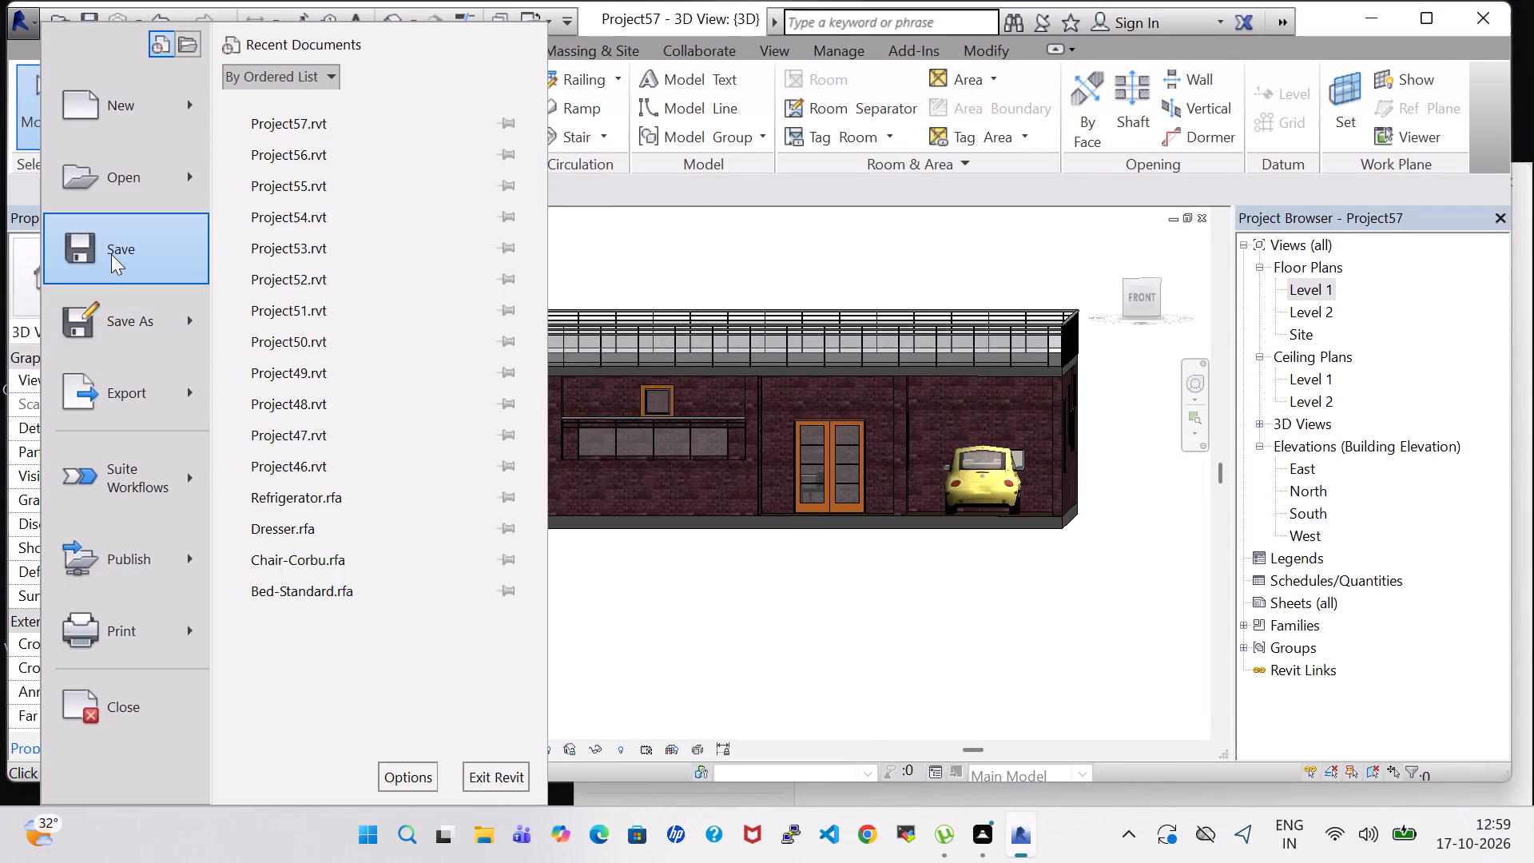
click(111, 254)
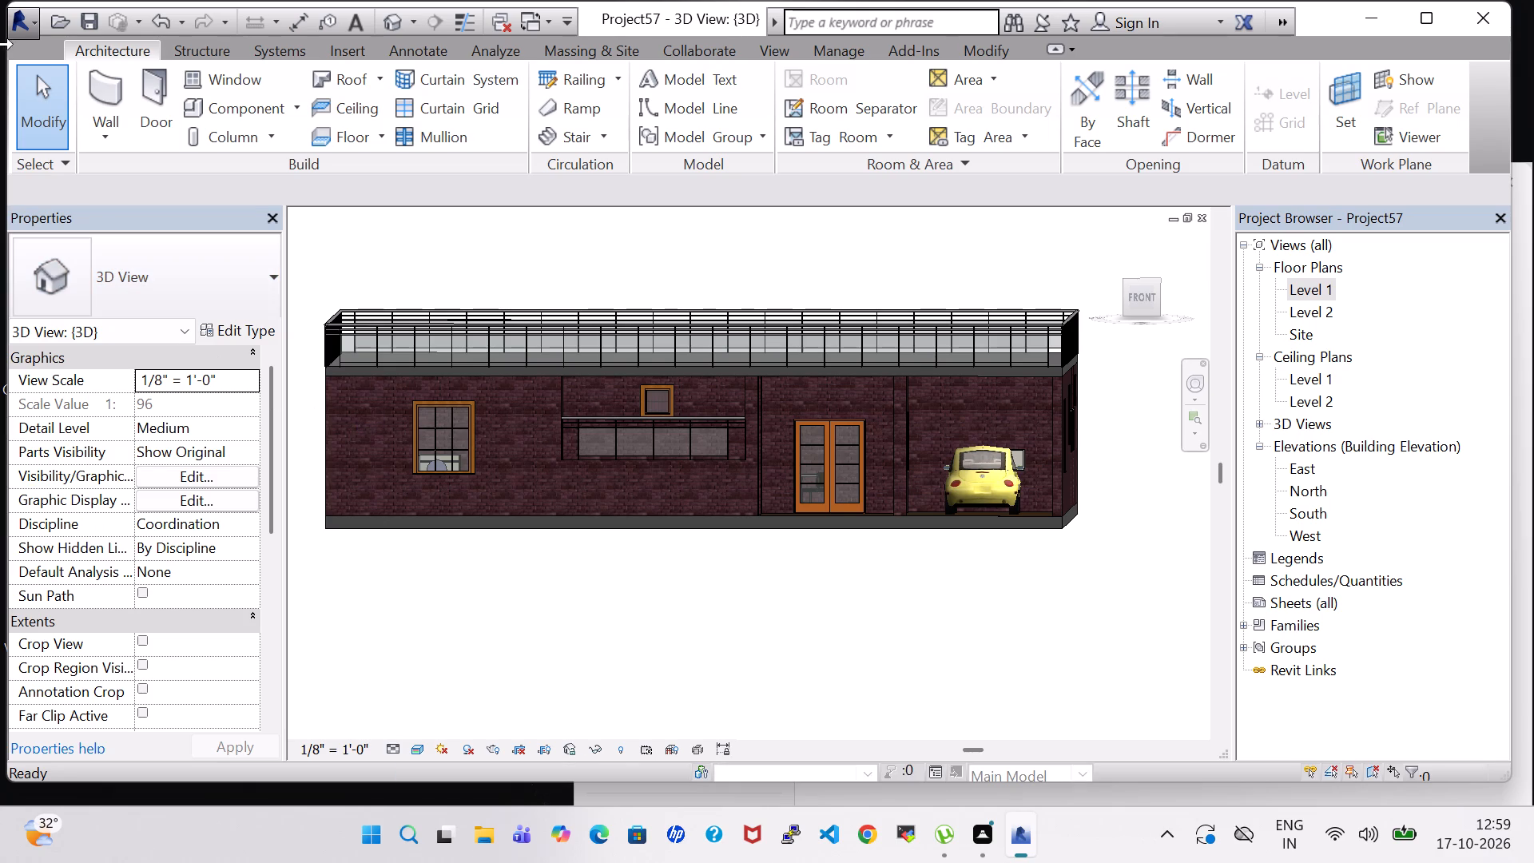
Export the project to the work folder as an IFC 2x3 file named Project57.
click(19, 35)
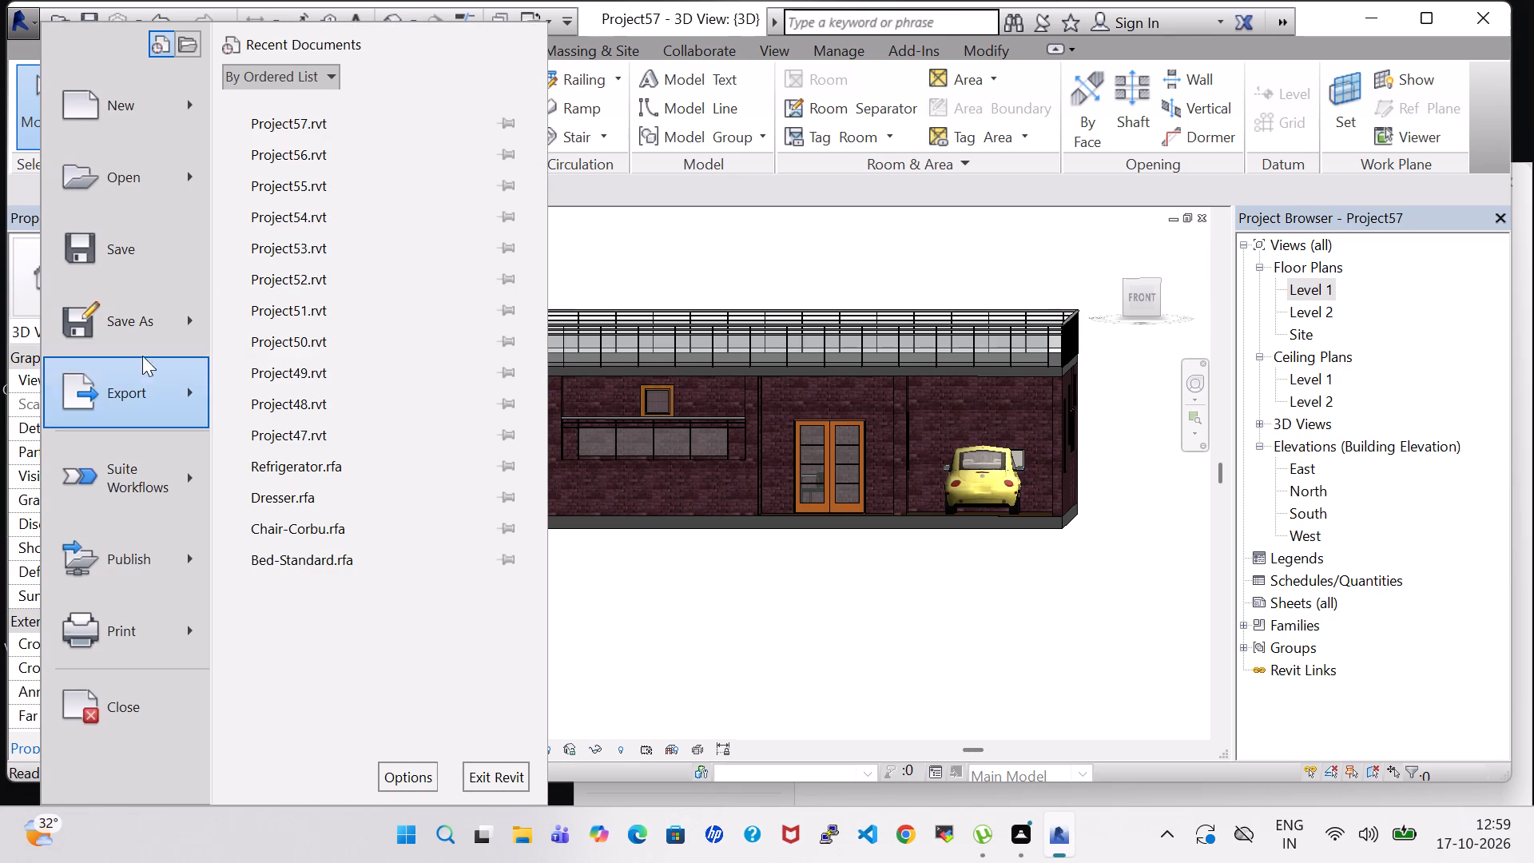
click(141, 386)
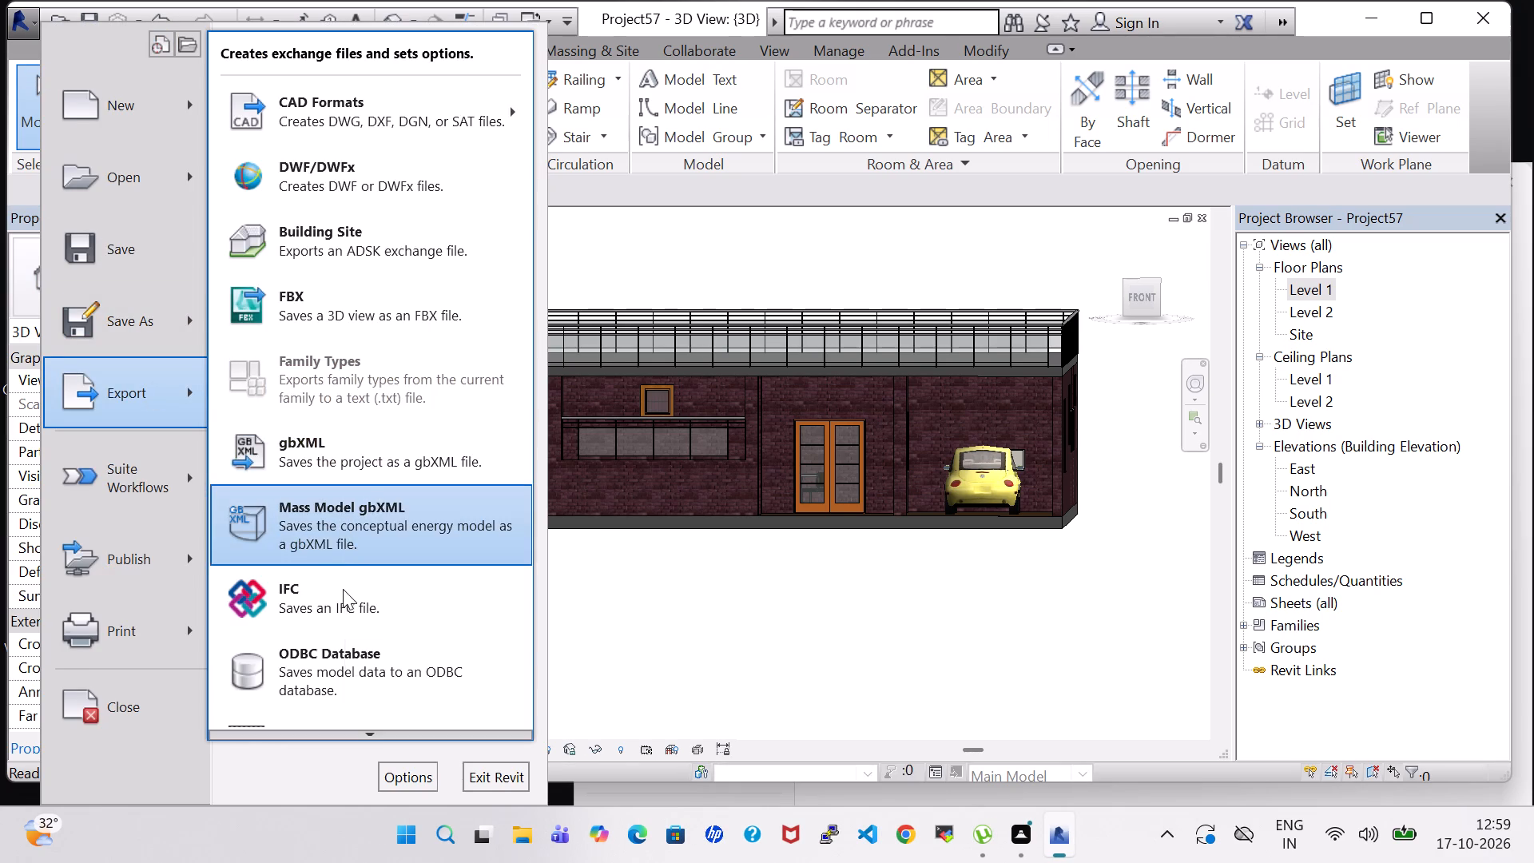
click(343, 591)
click(1038, 642)
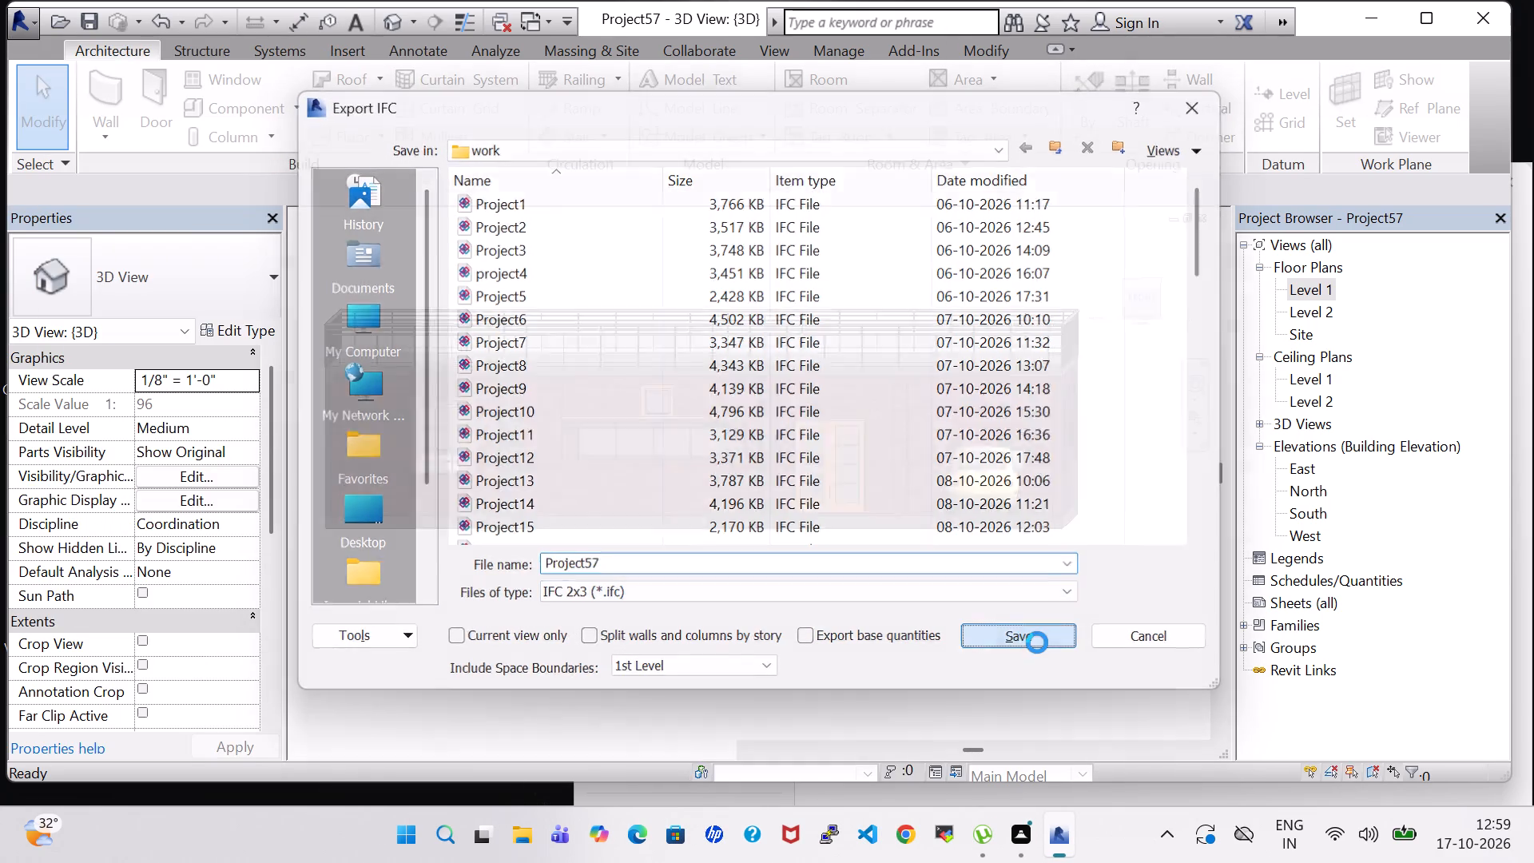